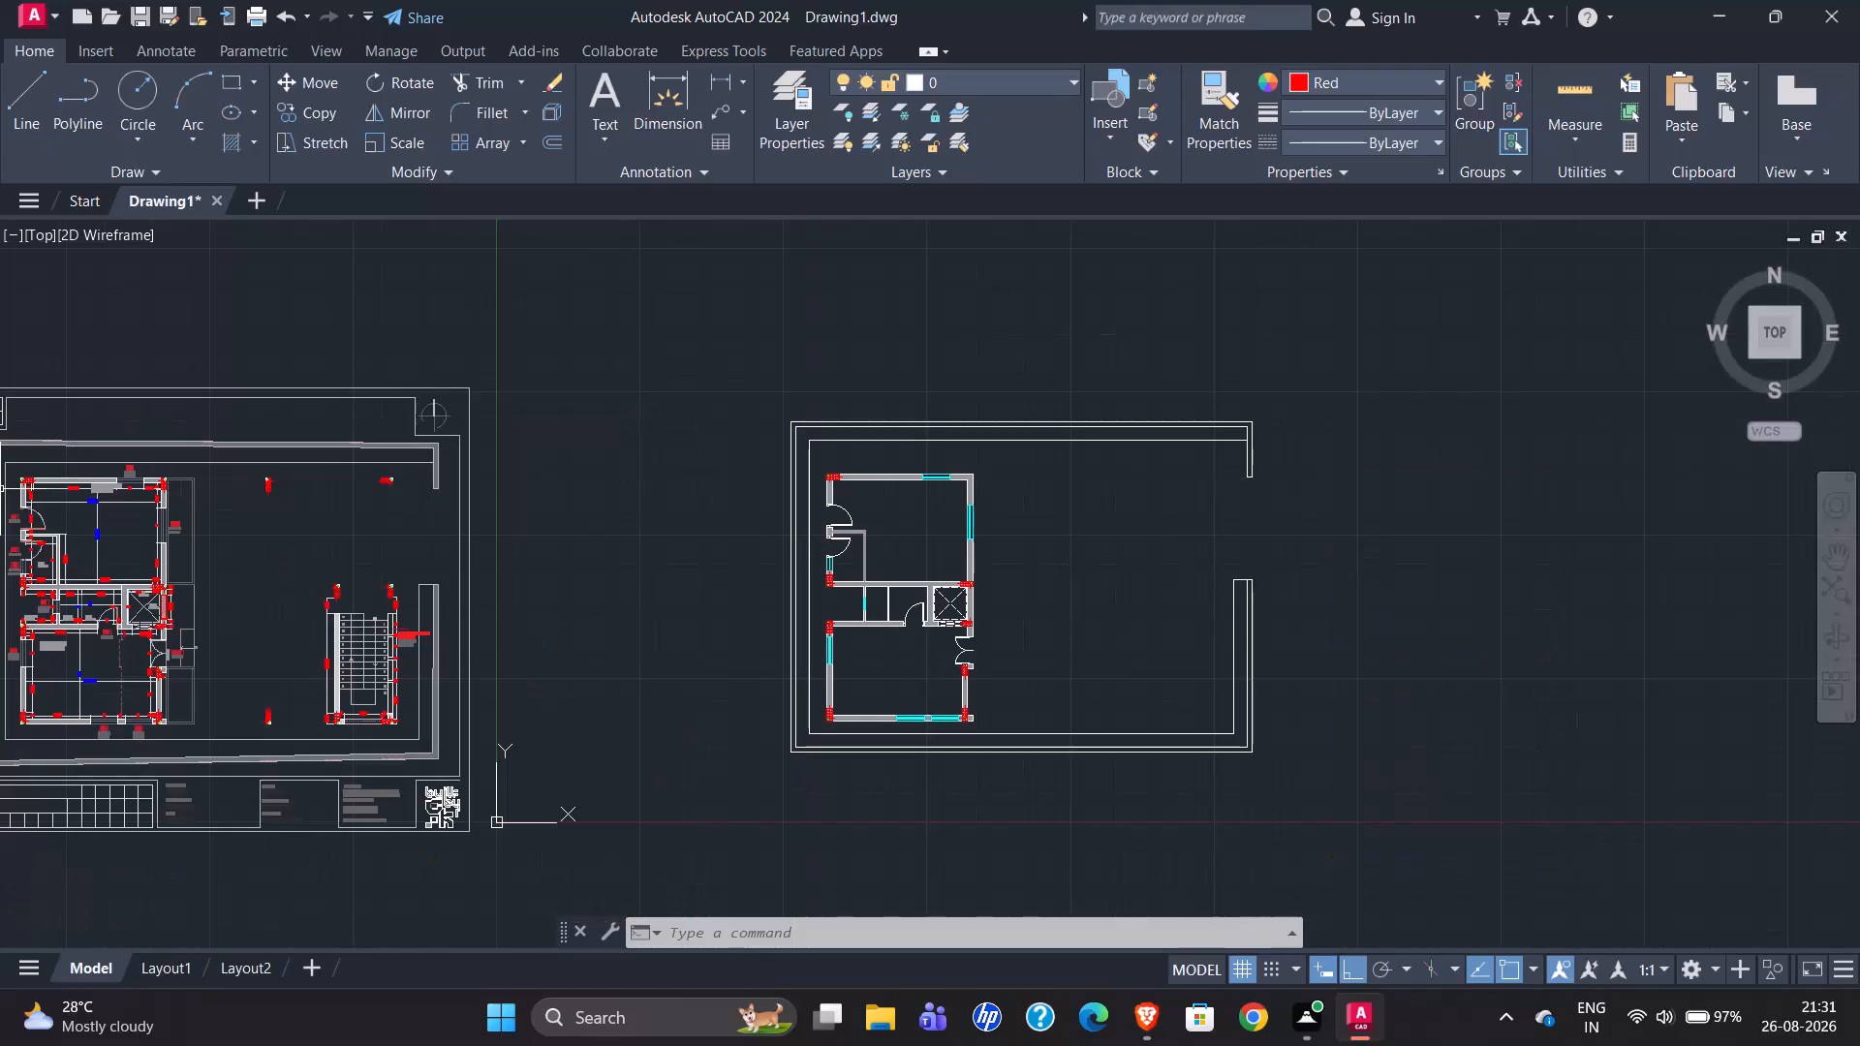
Copy the hatched column from the upper-left corner of the redrawn plan's top room to the room's outer upper-right corner.
scroll(904, 521, up, 4)
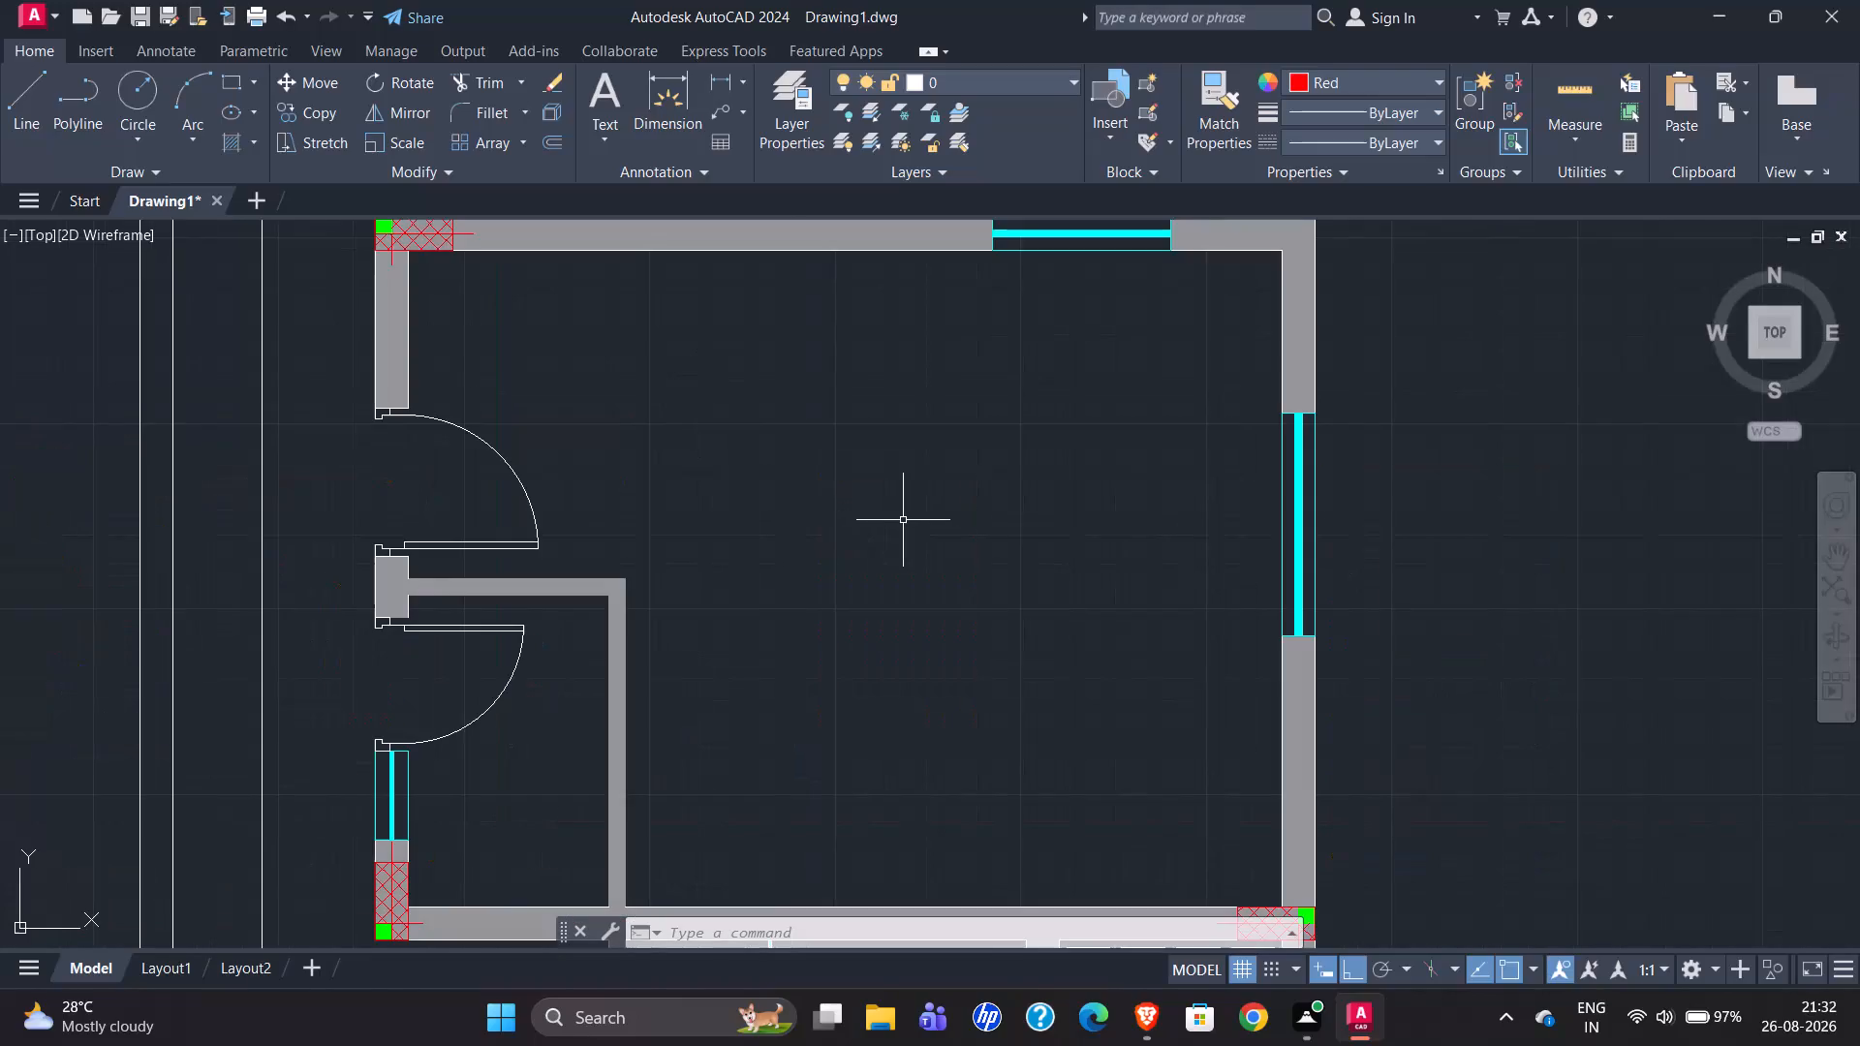
scroll(450, 426, down, 1)
click(379, 274)
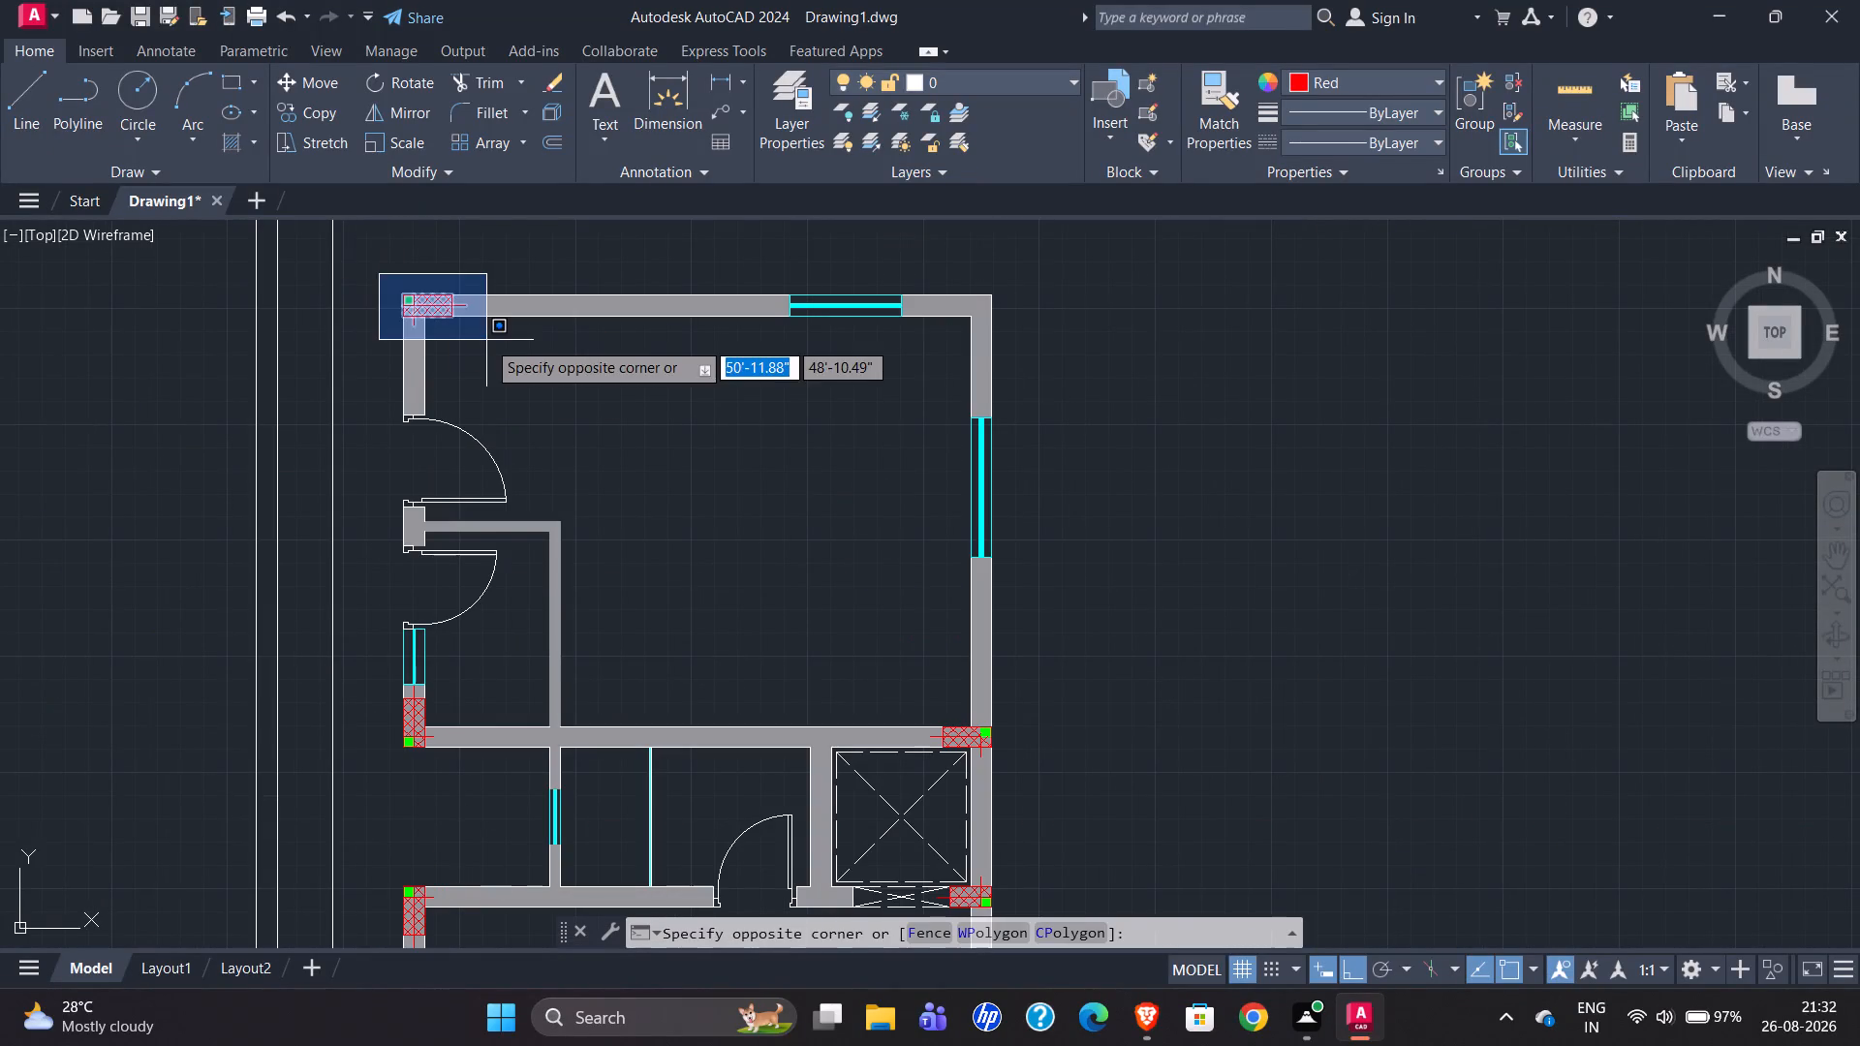
click(486, 340)
key(m)
key(o)
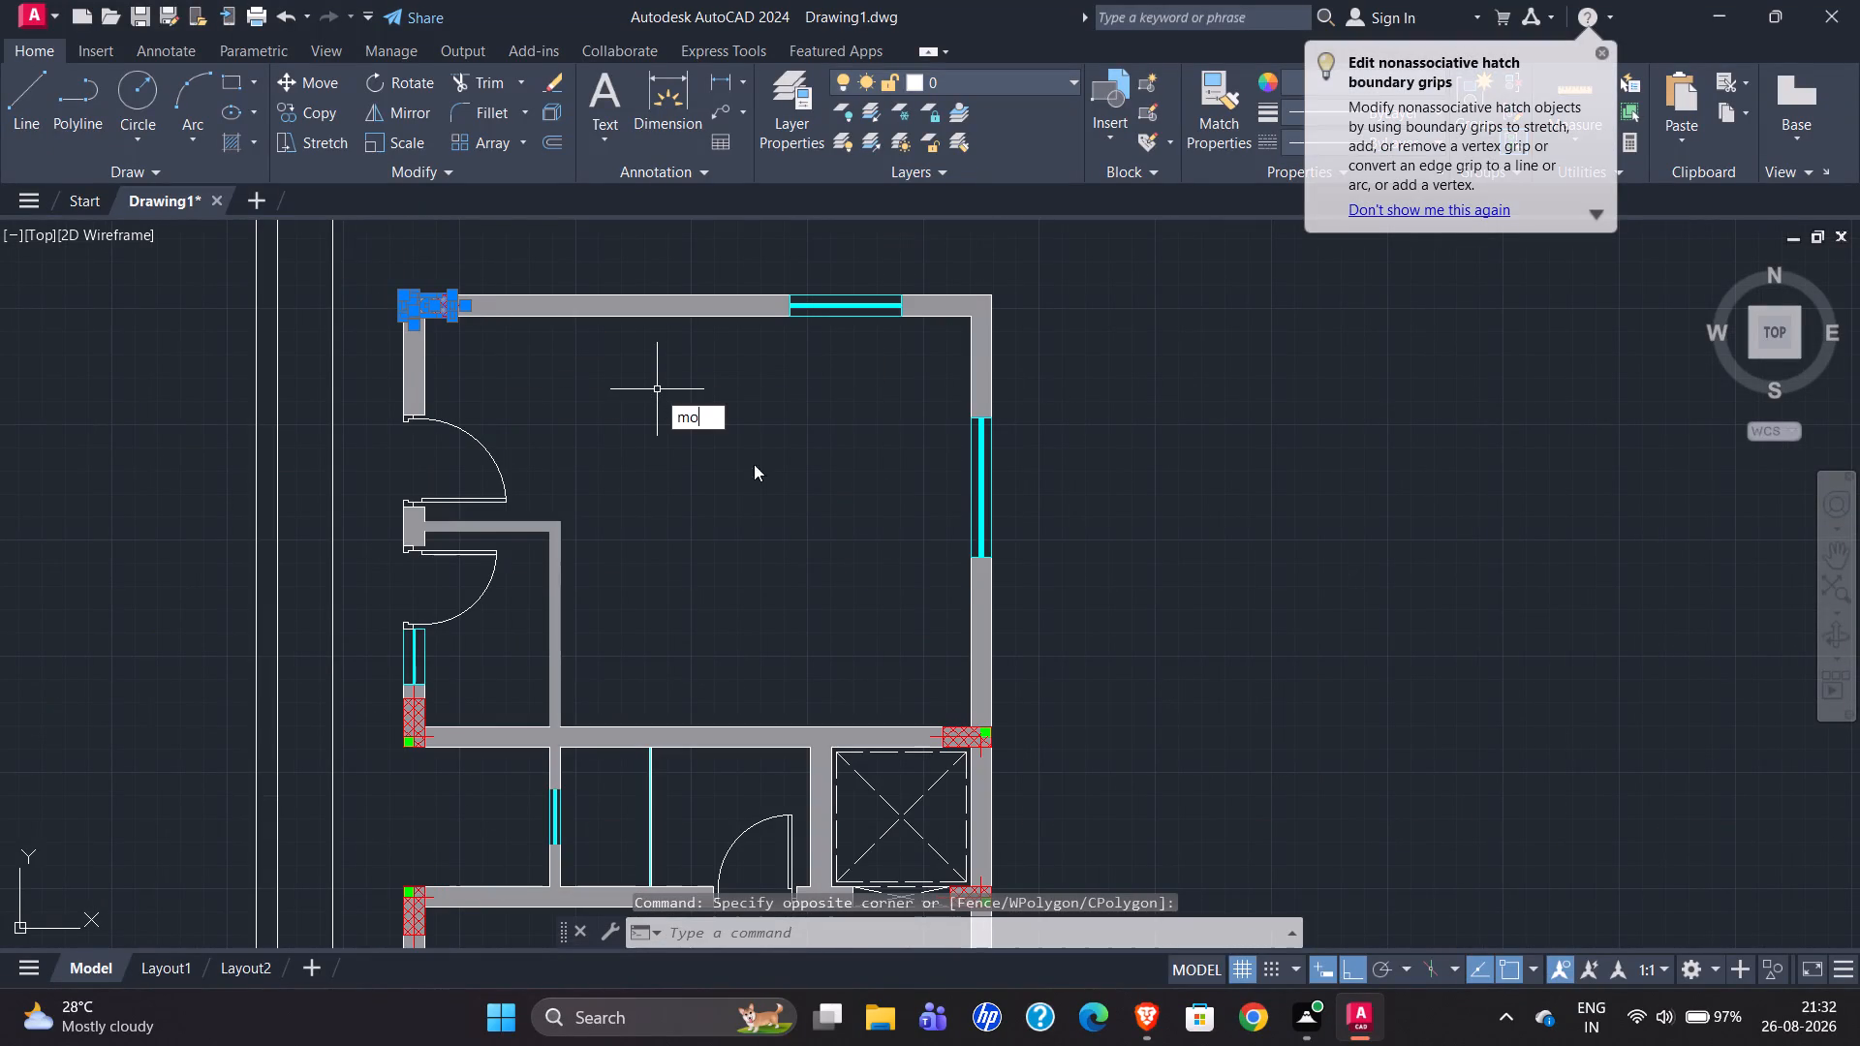
click(761, 496)
scroll(394, 300, up, 4)
click(428, 274)
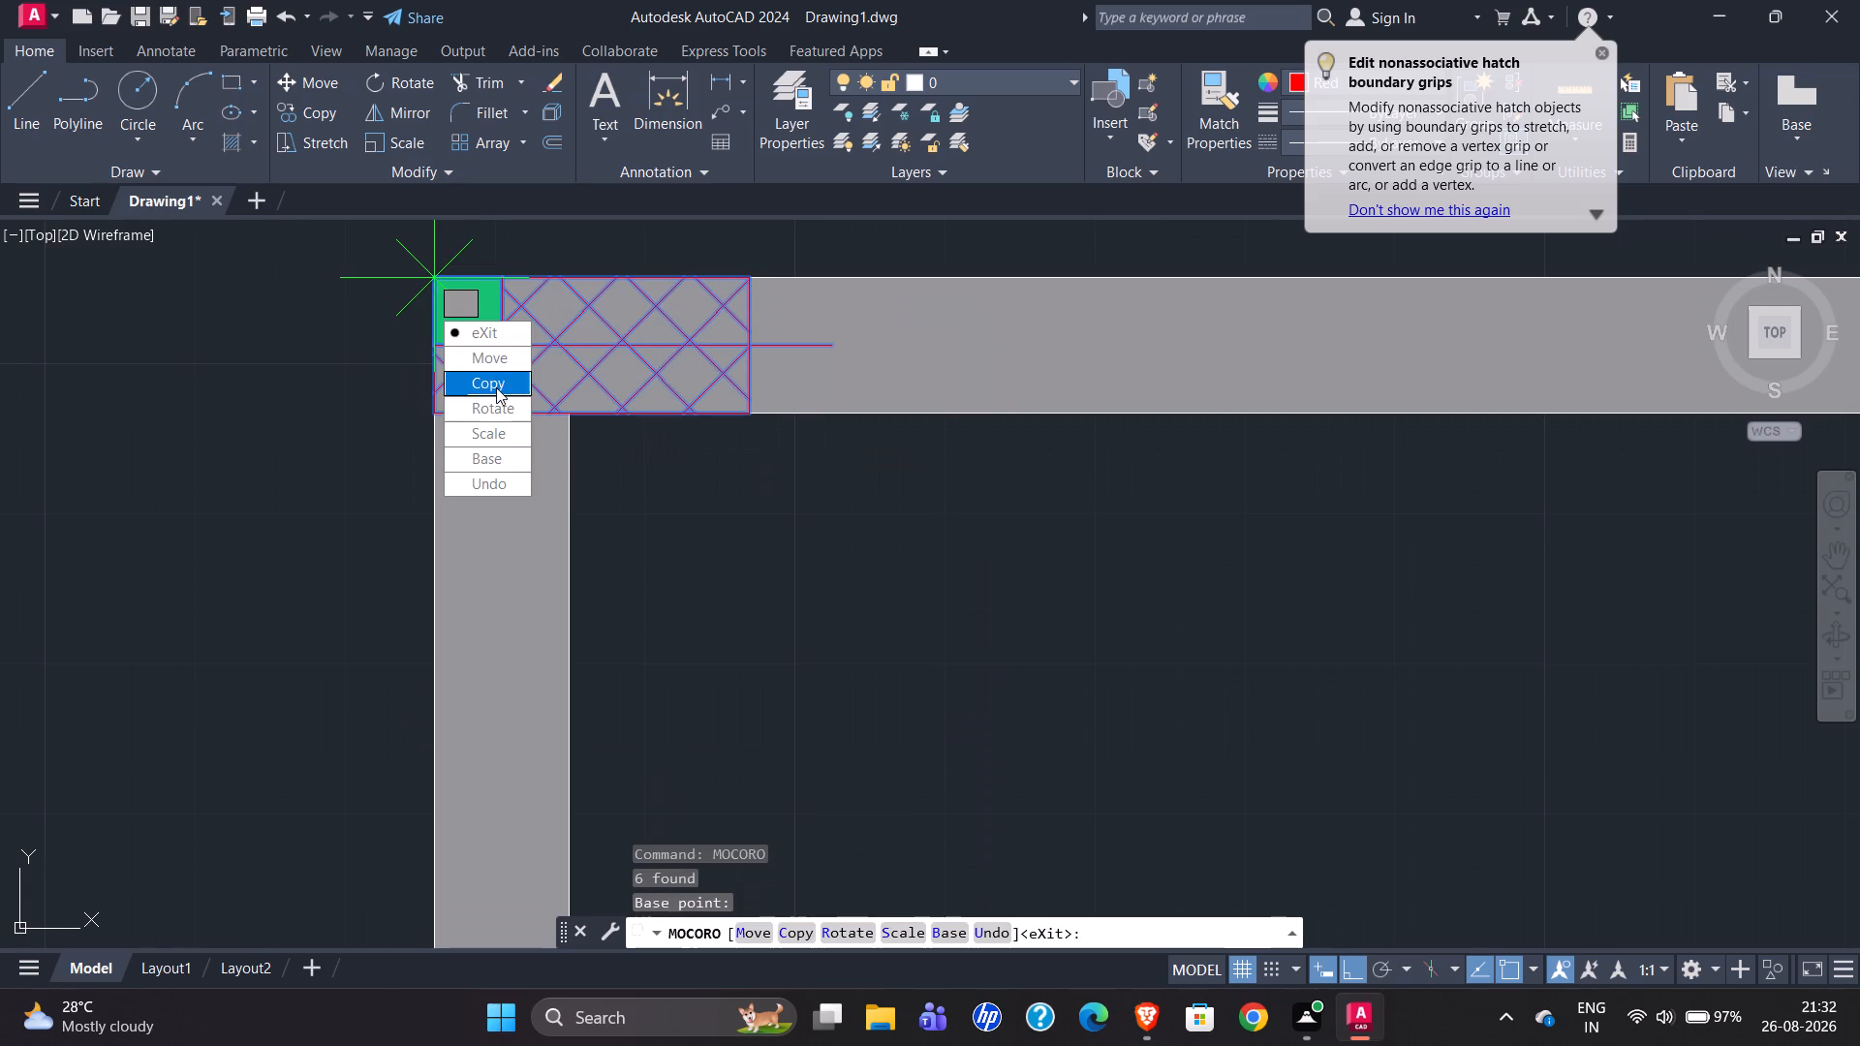
drag(496, 385, 428, 274)
scroll(245, 329, down, 4)
scroll(850, 339, up, 5)
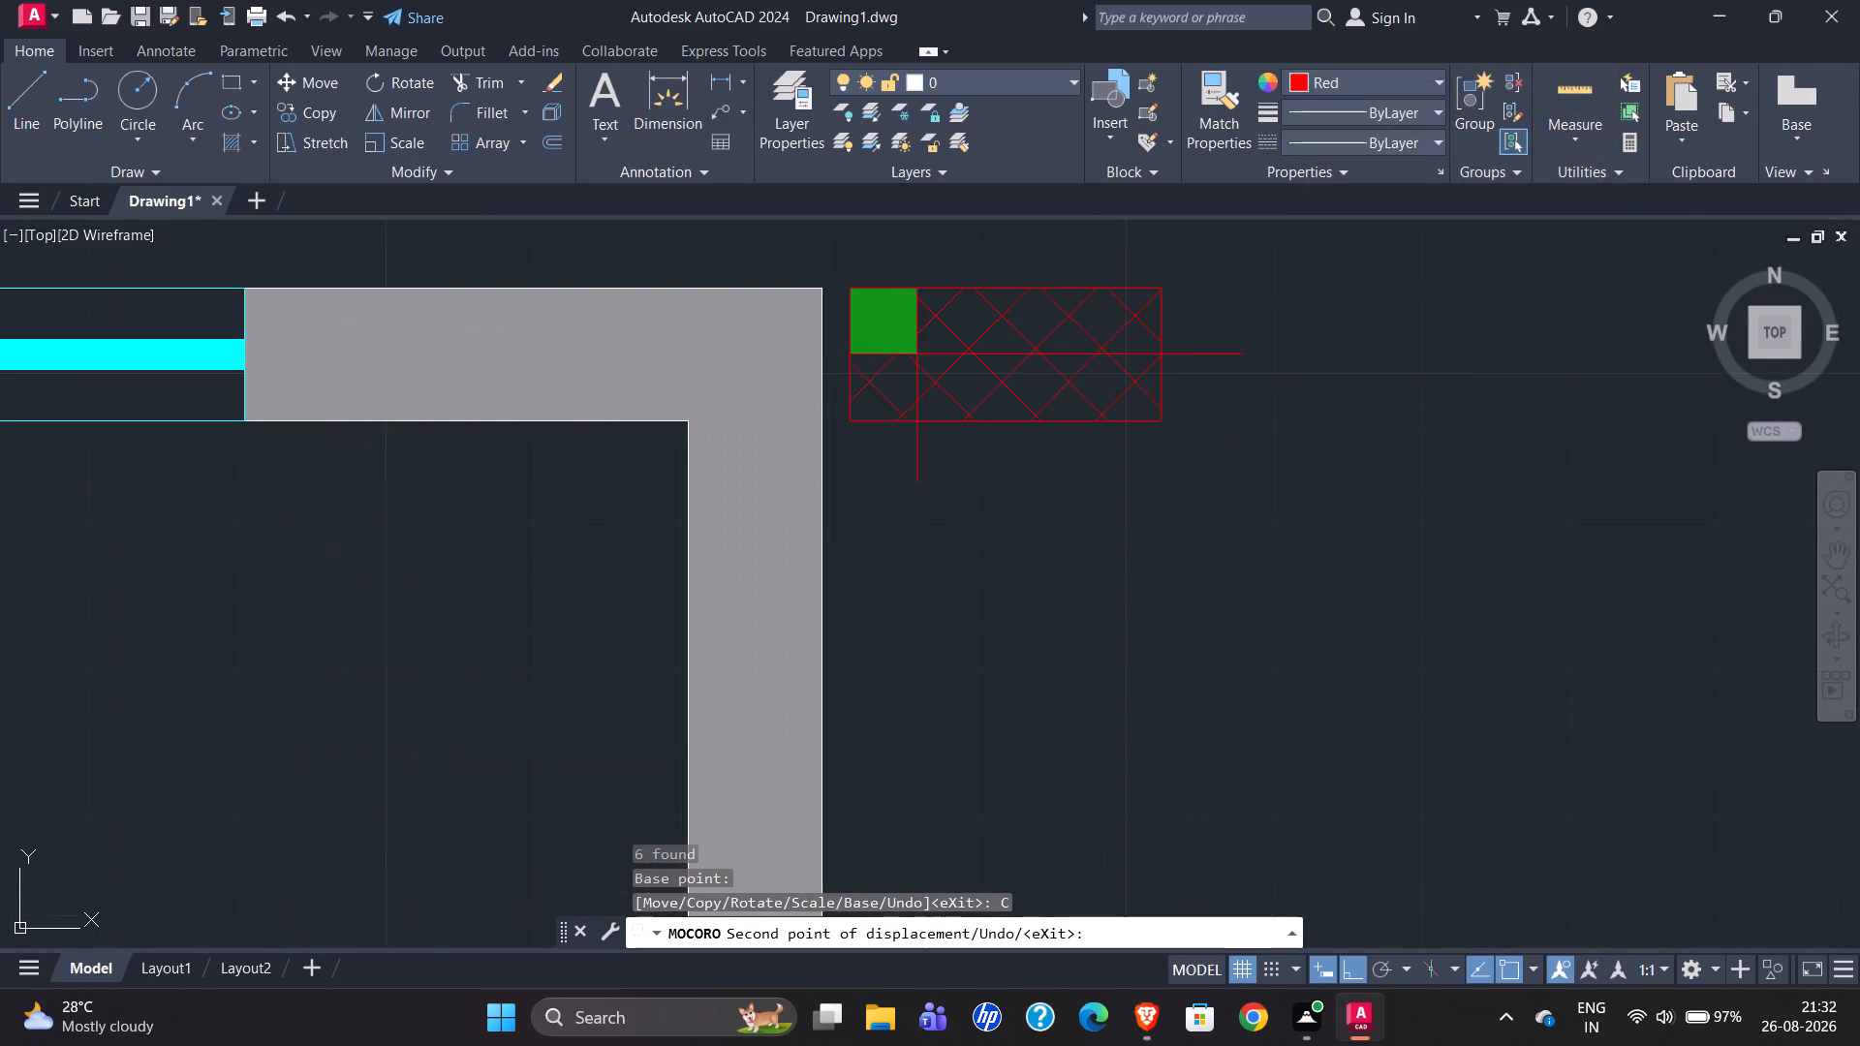
click(803, 256)
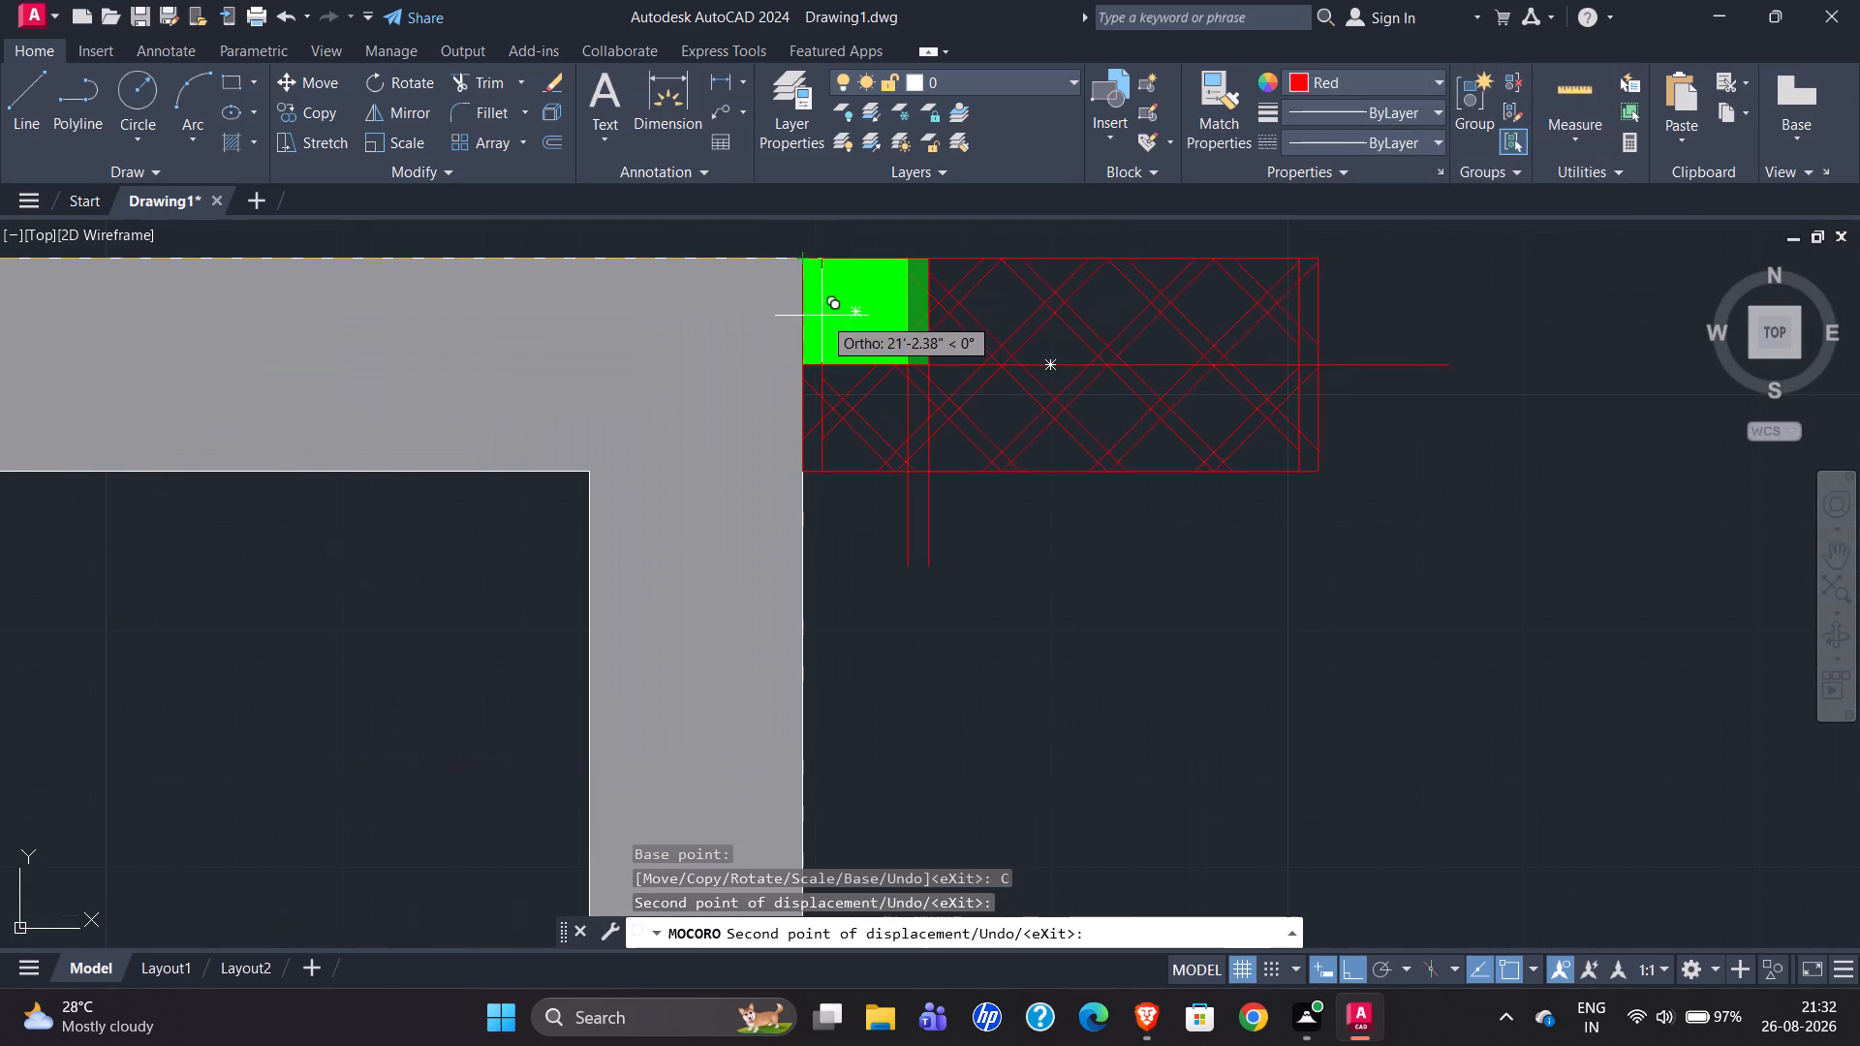
key(Escape)
Rotate the copied column to 270° about the room's outer upper-right corner so it lies along the right wall.
drag(881, 446, 821, 319)
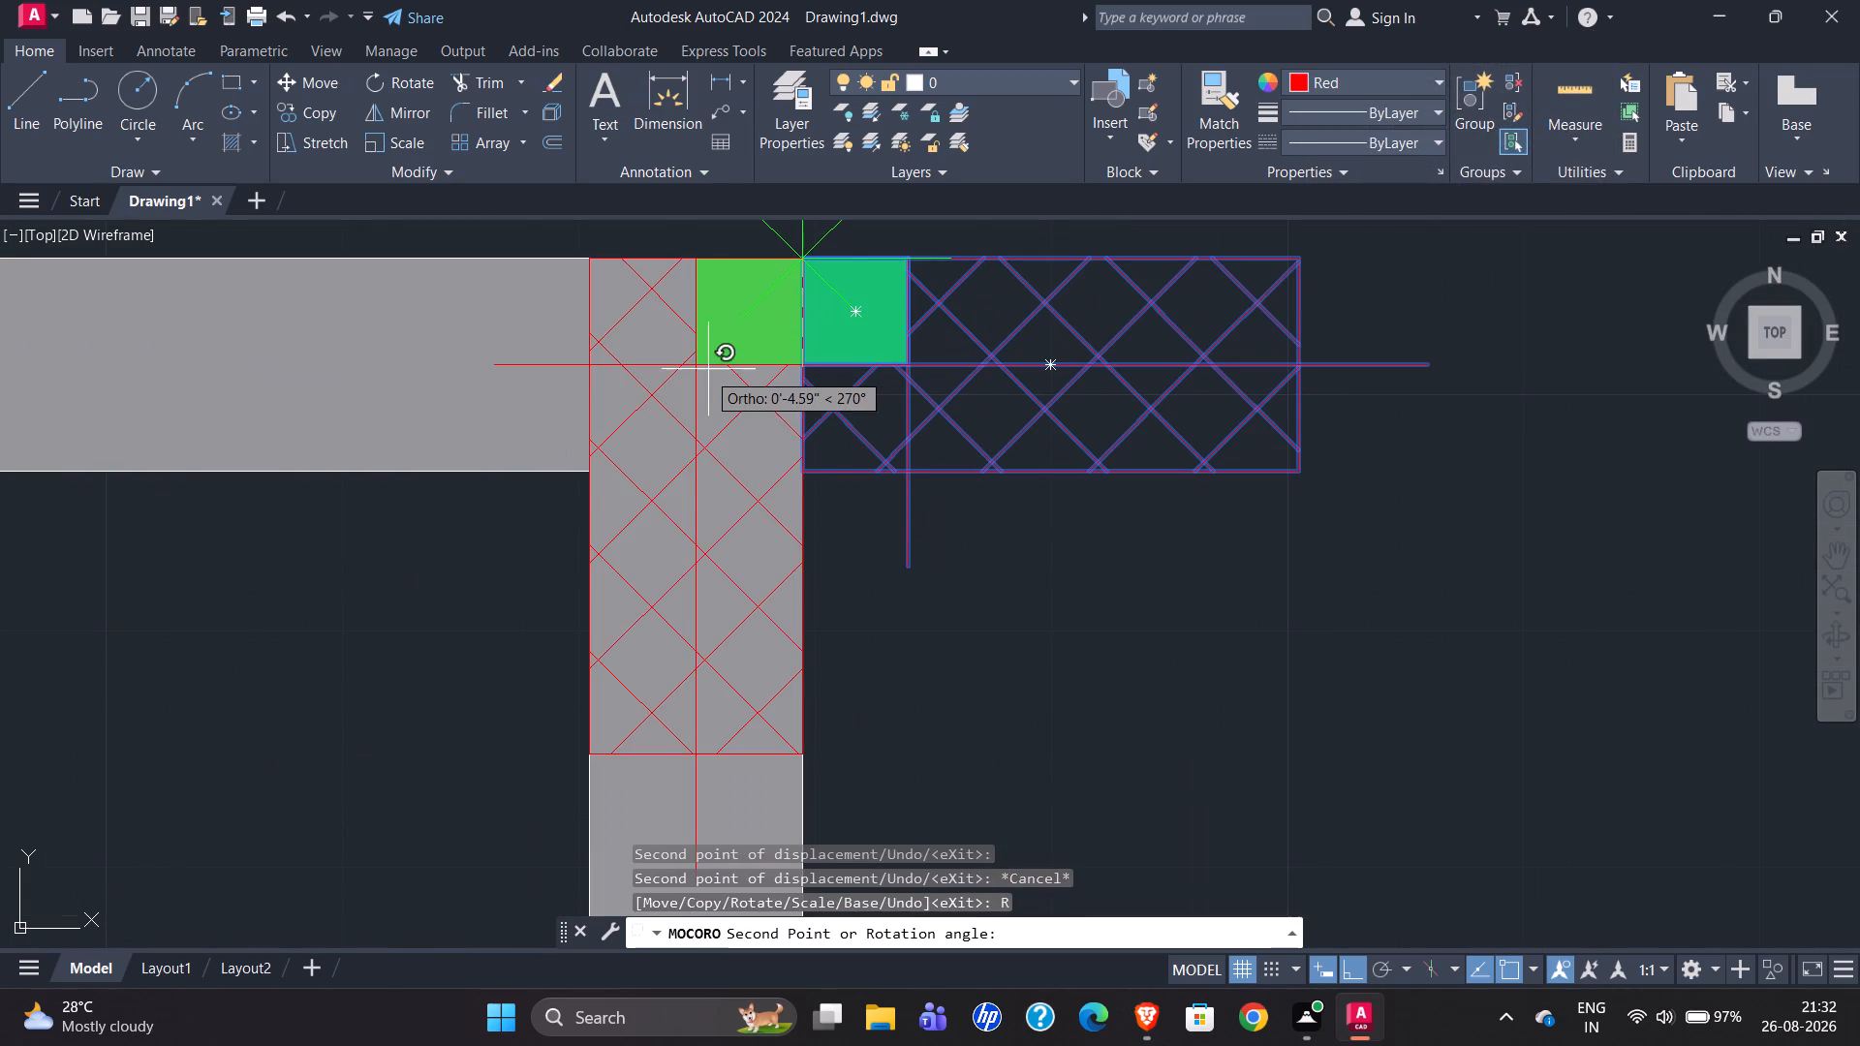
click(809, 671)
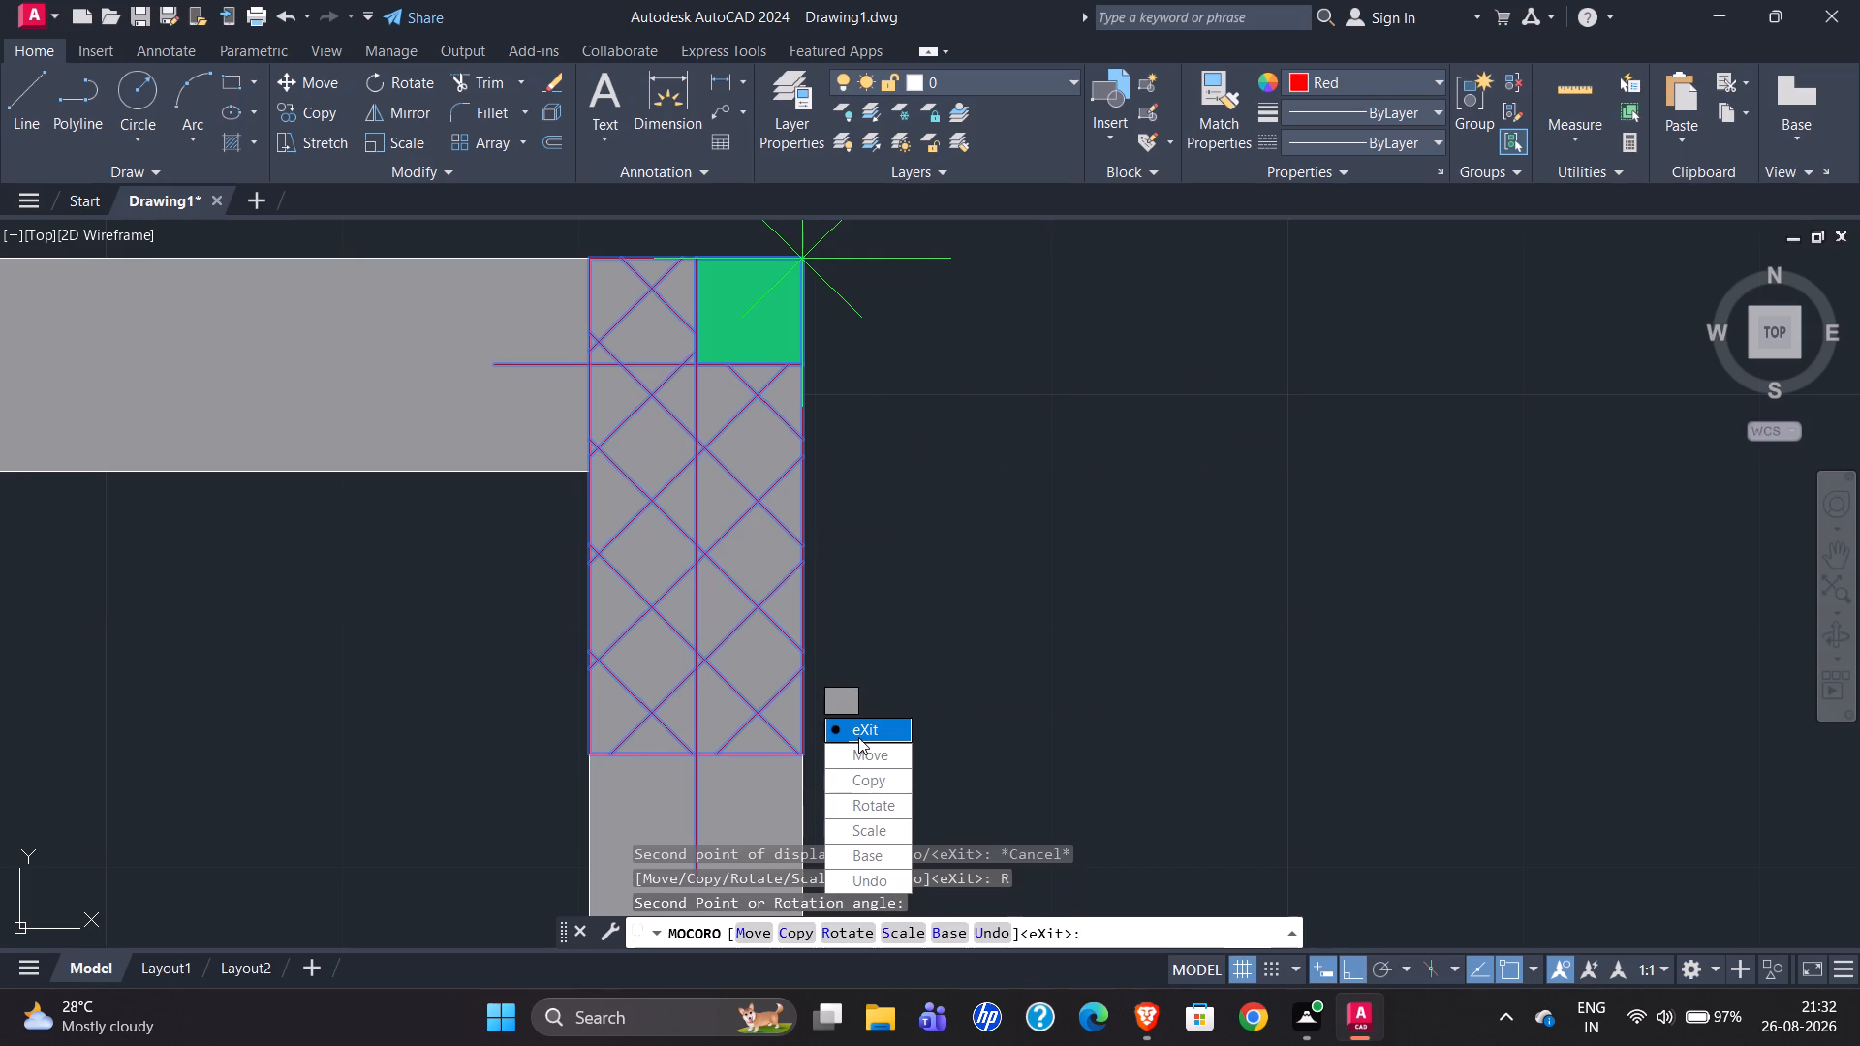
drag(858, 735, 809, 671)
scroll(805, 477, down, 3)
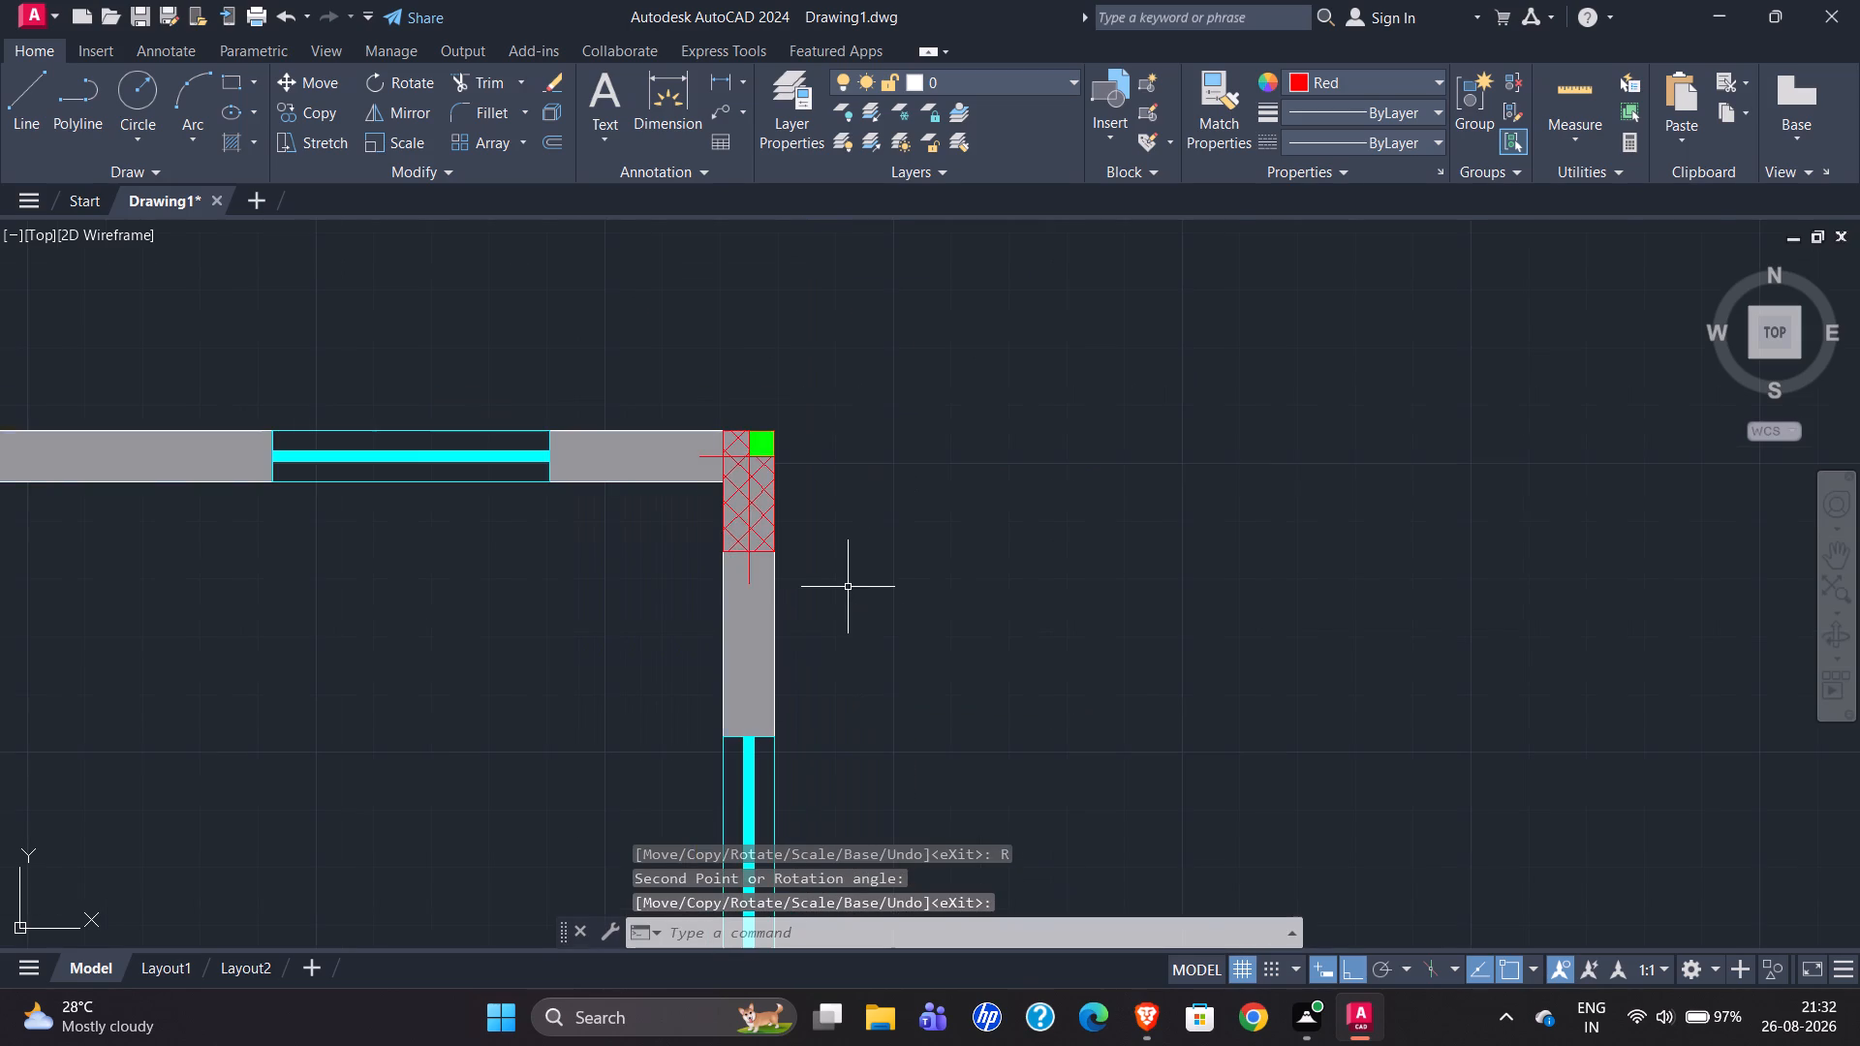
Examine the free-standing columns and the staircase with its dimensions in the reference floor plan.
scroll(914, 569, down, 2)
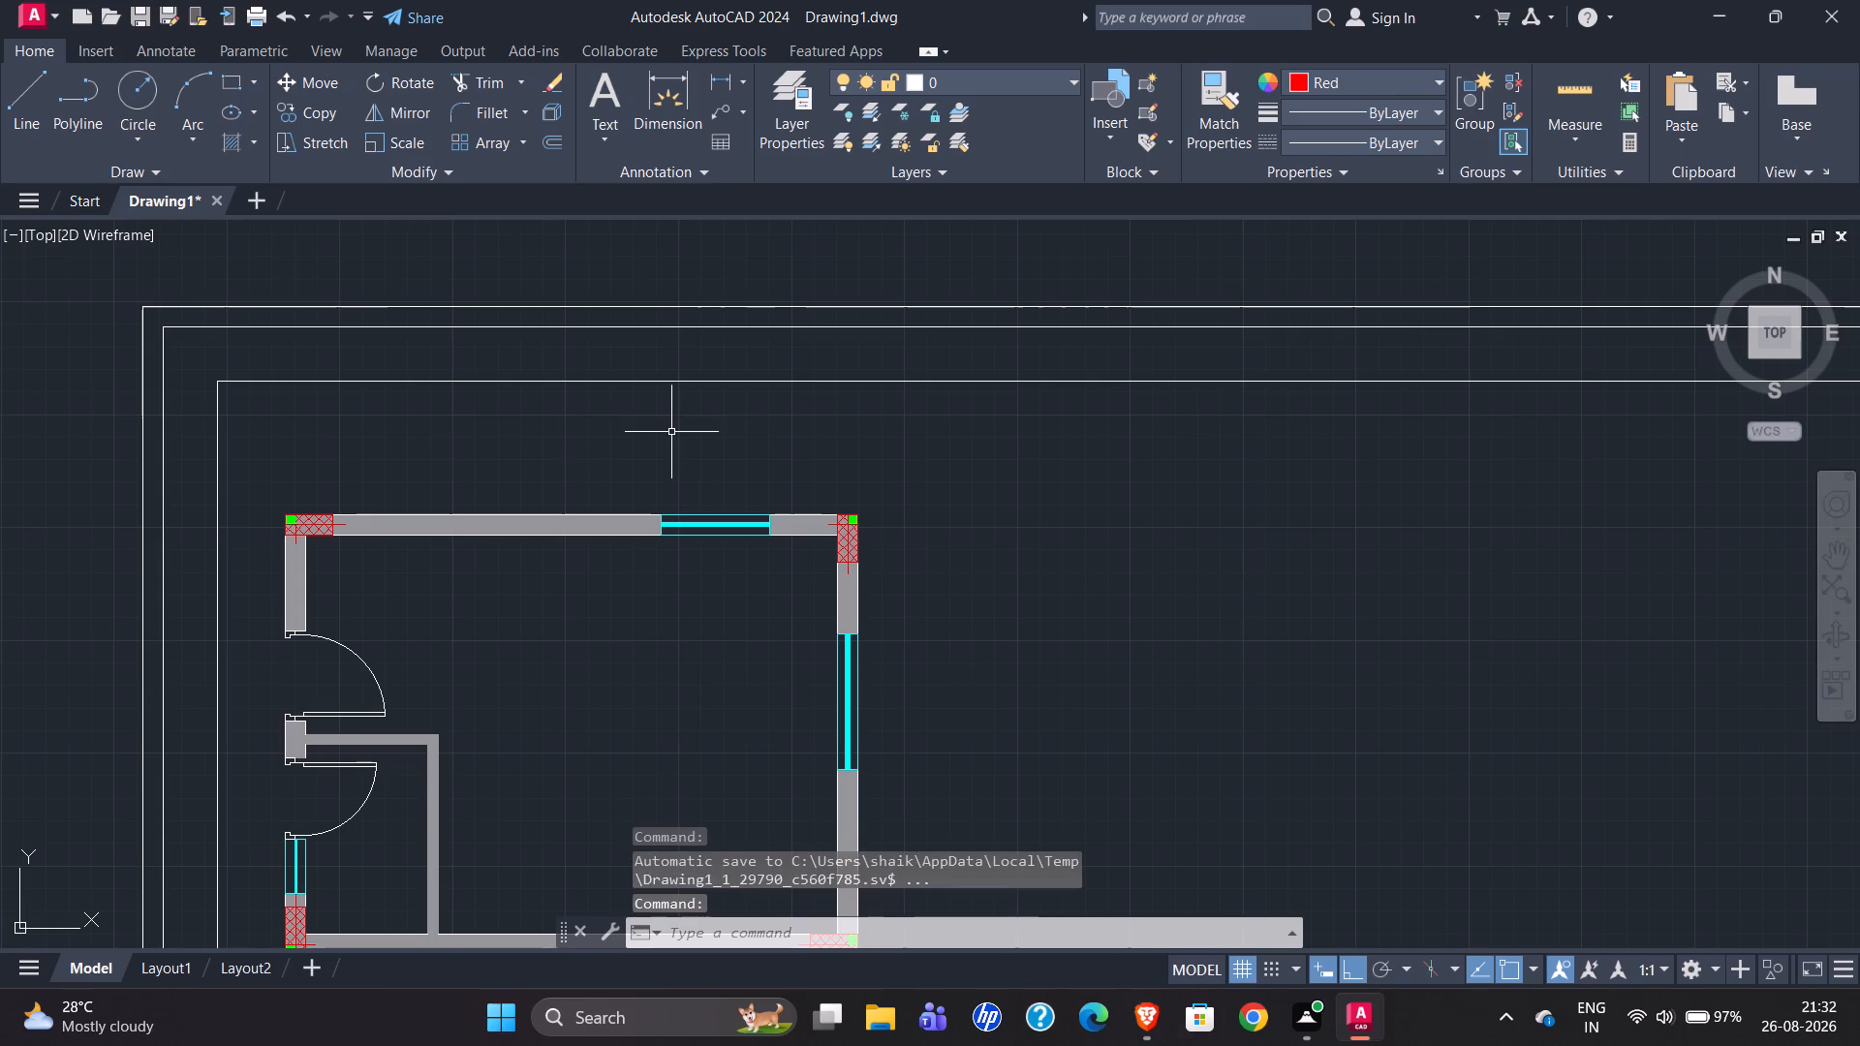
scroll(708, 344, down, 1)
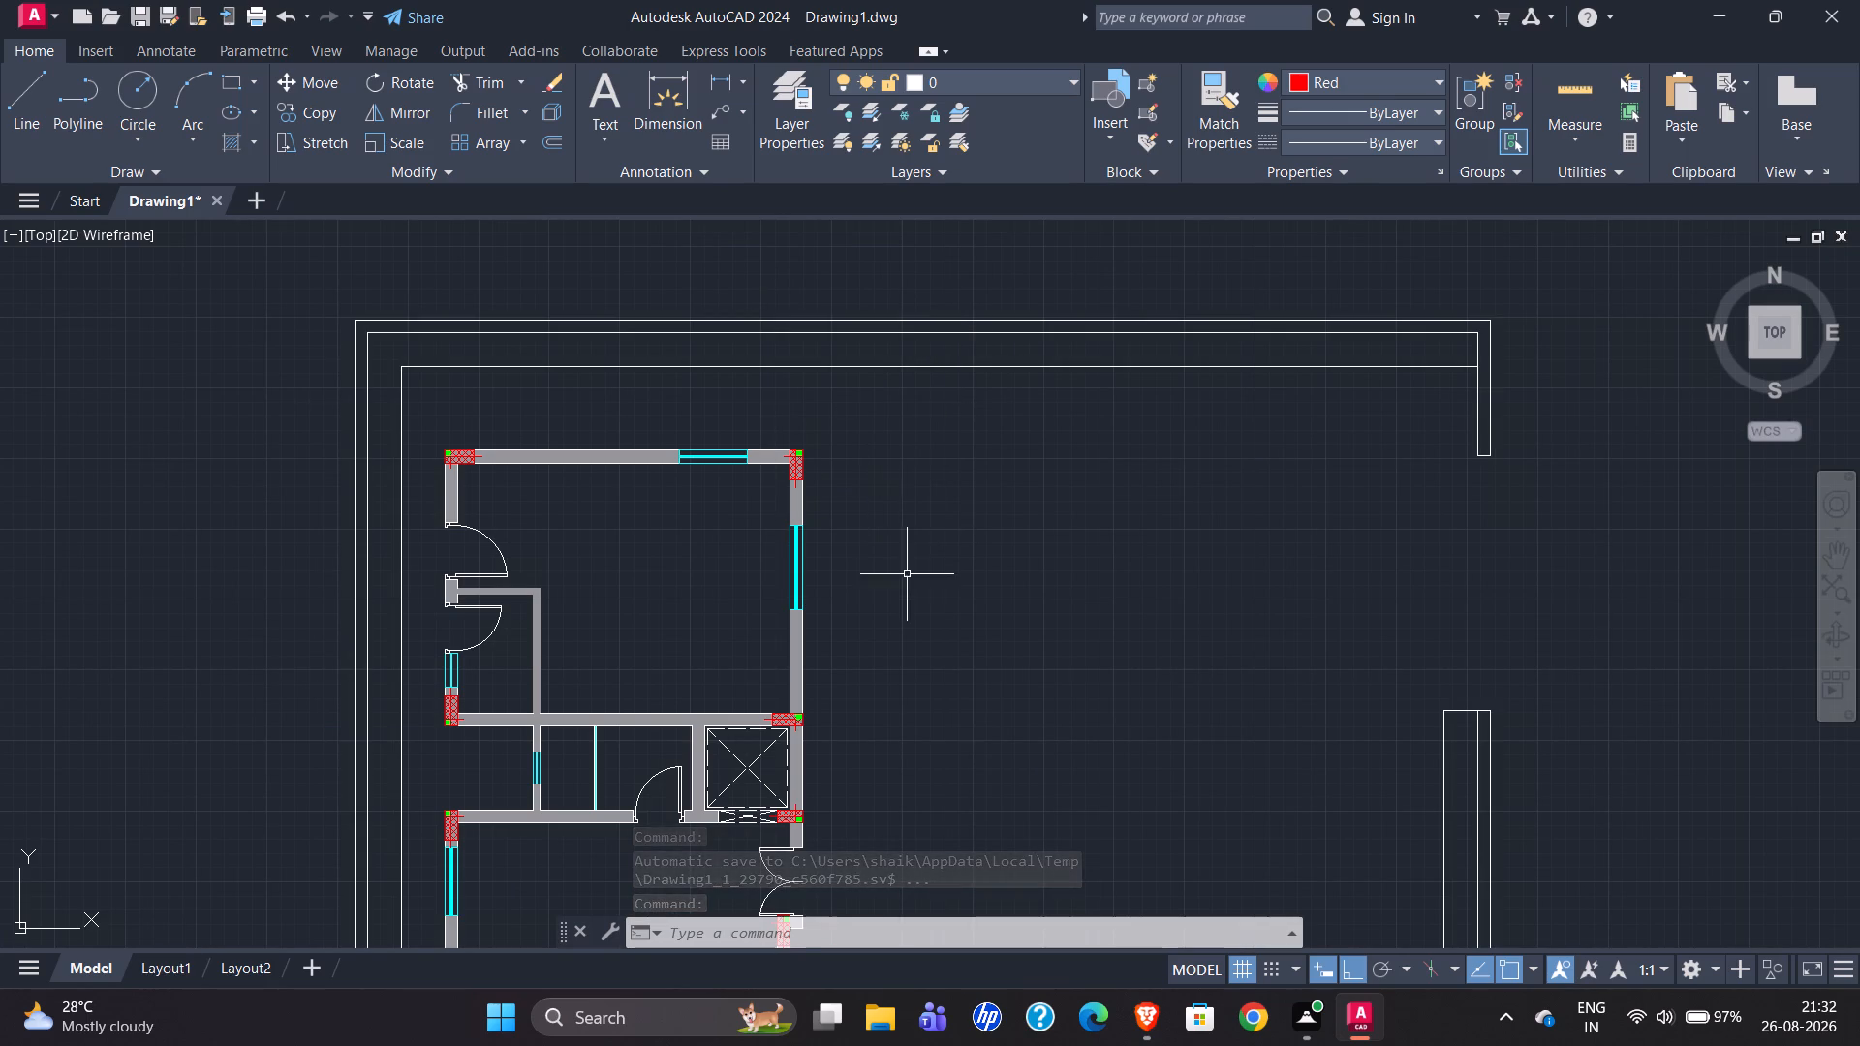
scroll(1041, 500, down, 2)
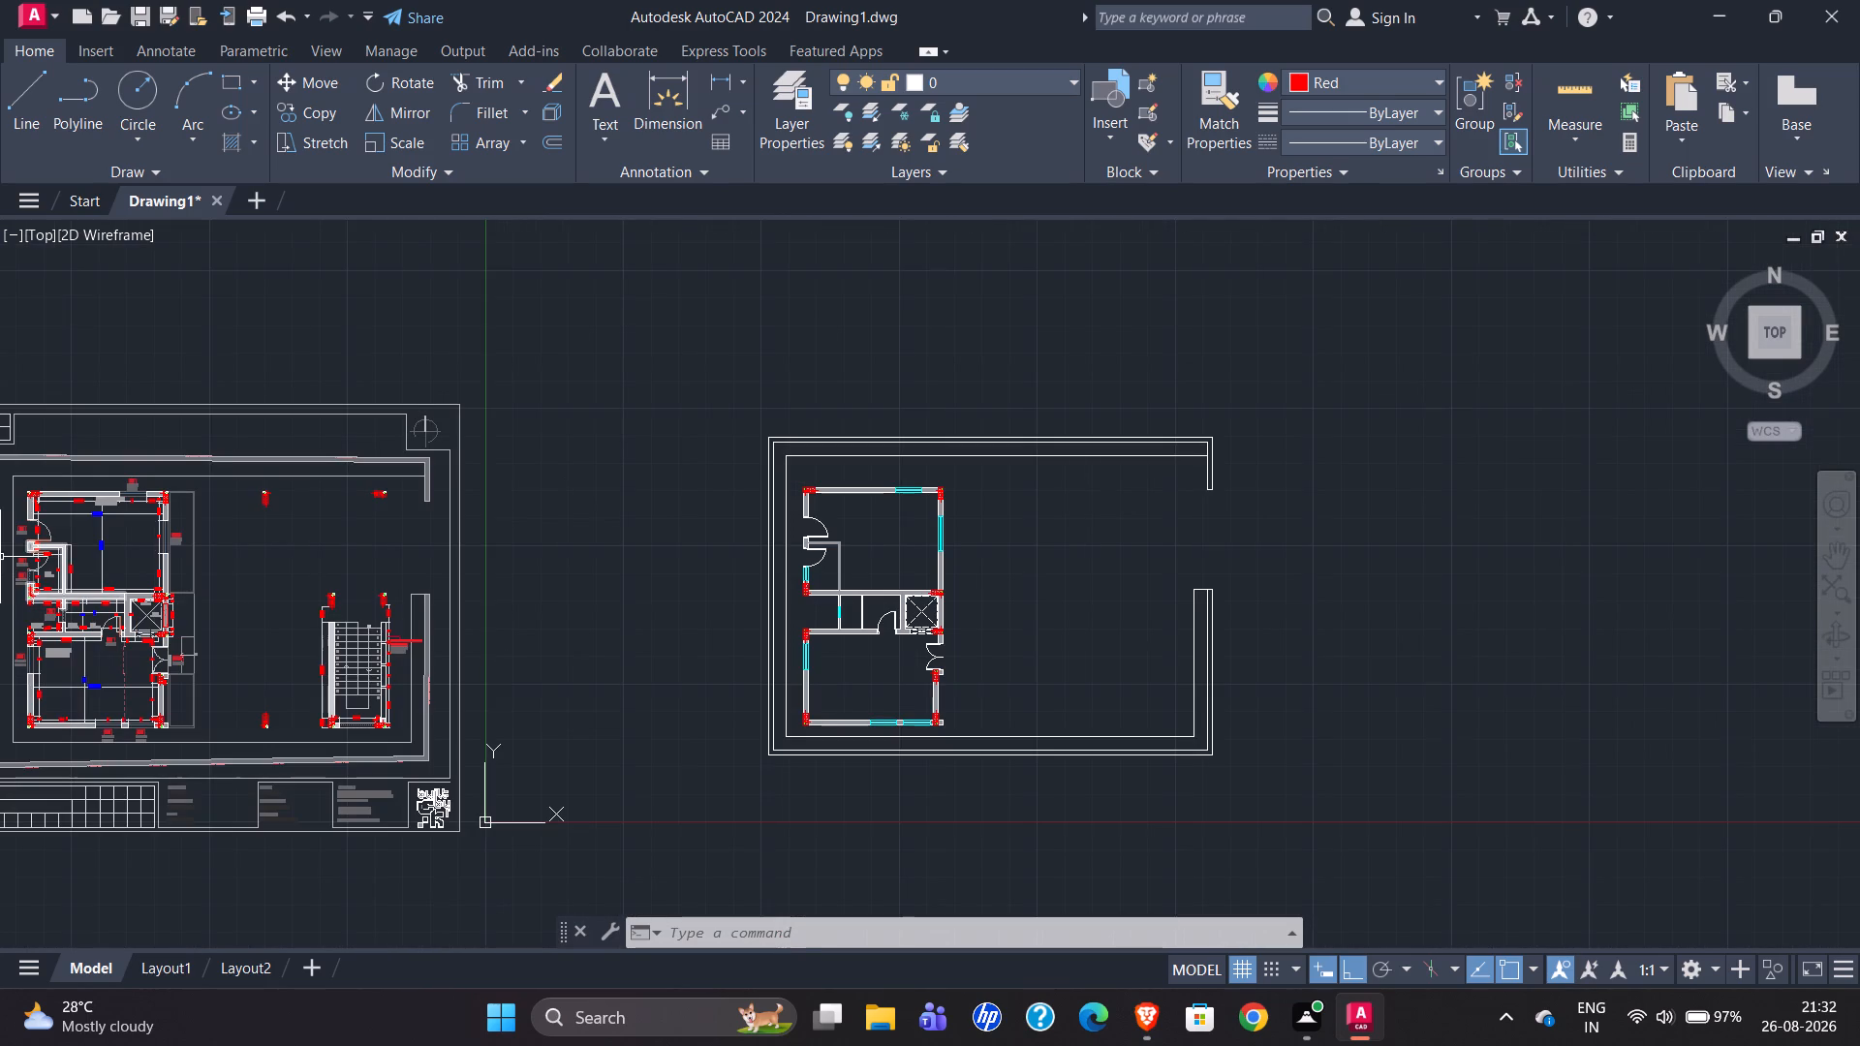
scroll(5, 557, up, 3)
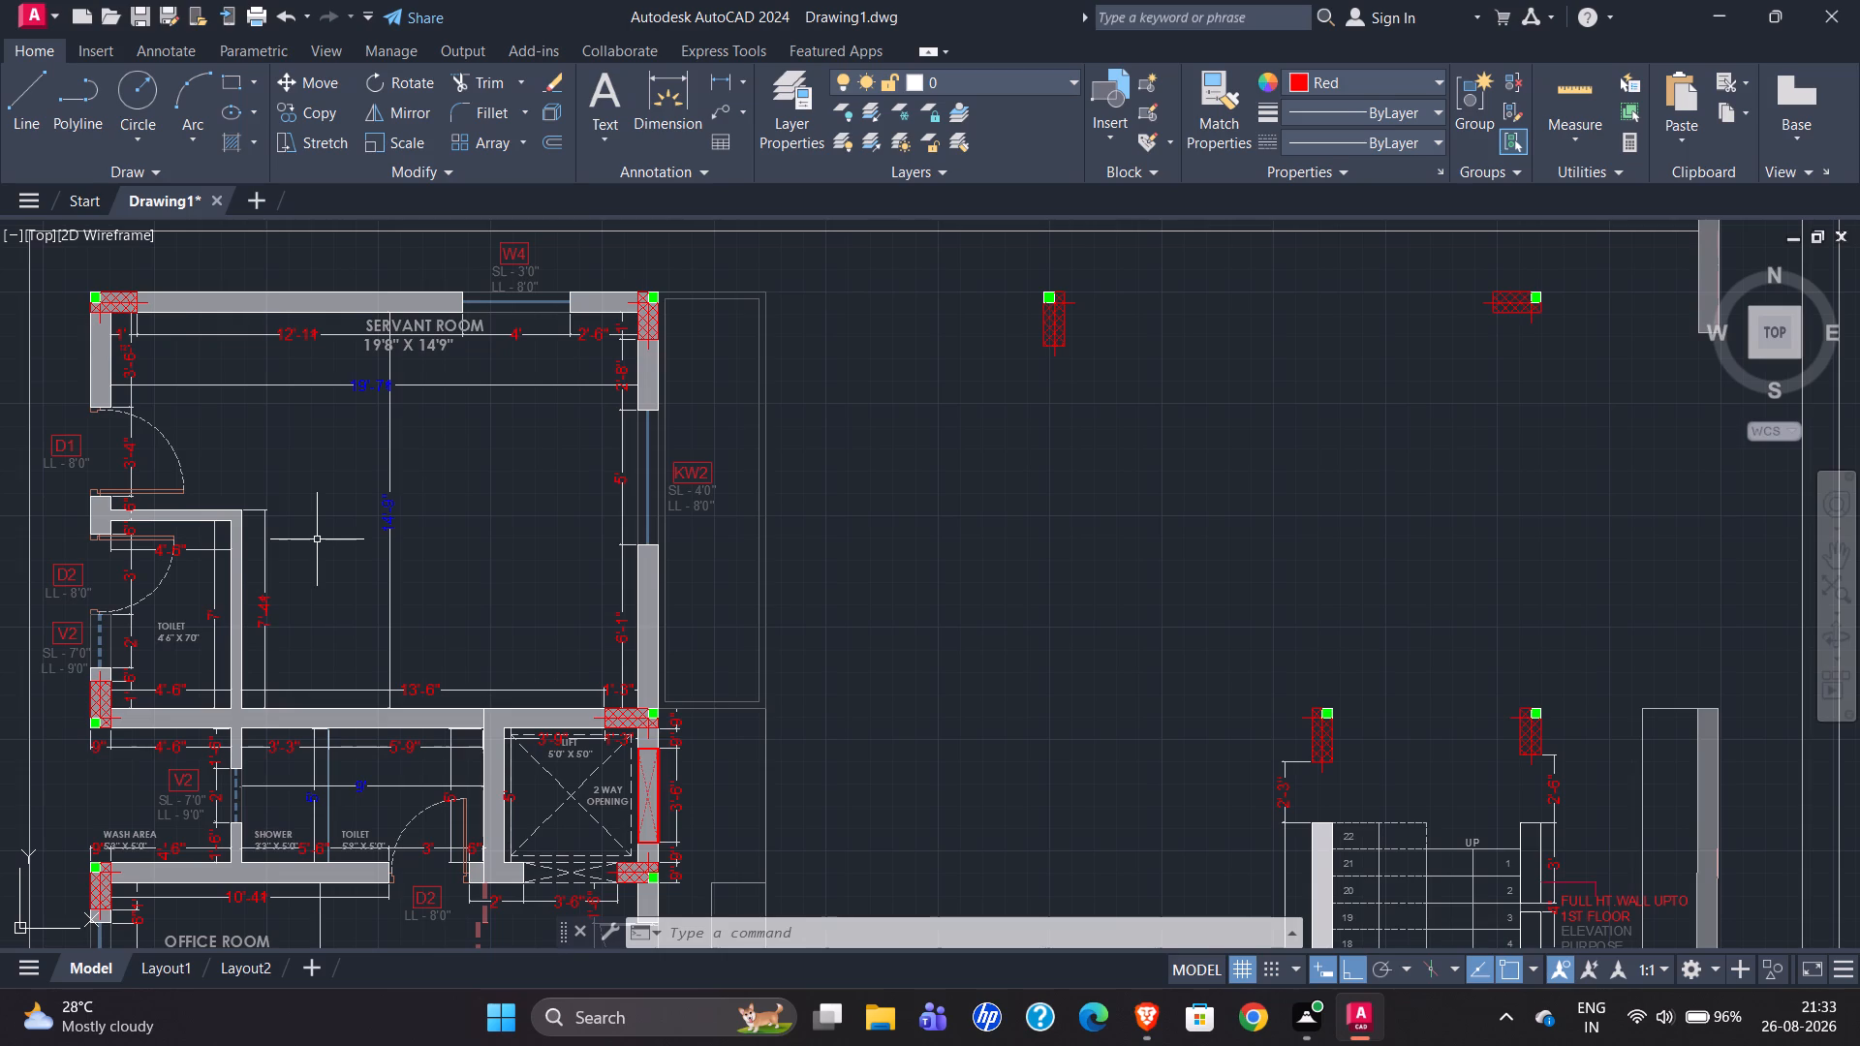
scroll(236, 321, down, 1)
scroll(486, 437, down, 1)
scroll(581, 734, up, 3)
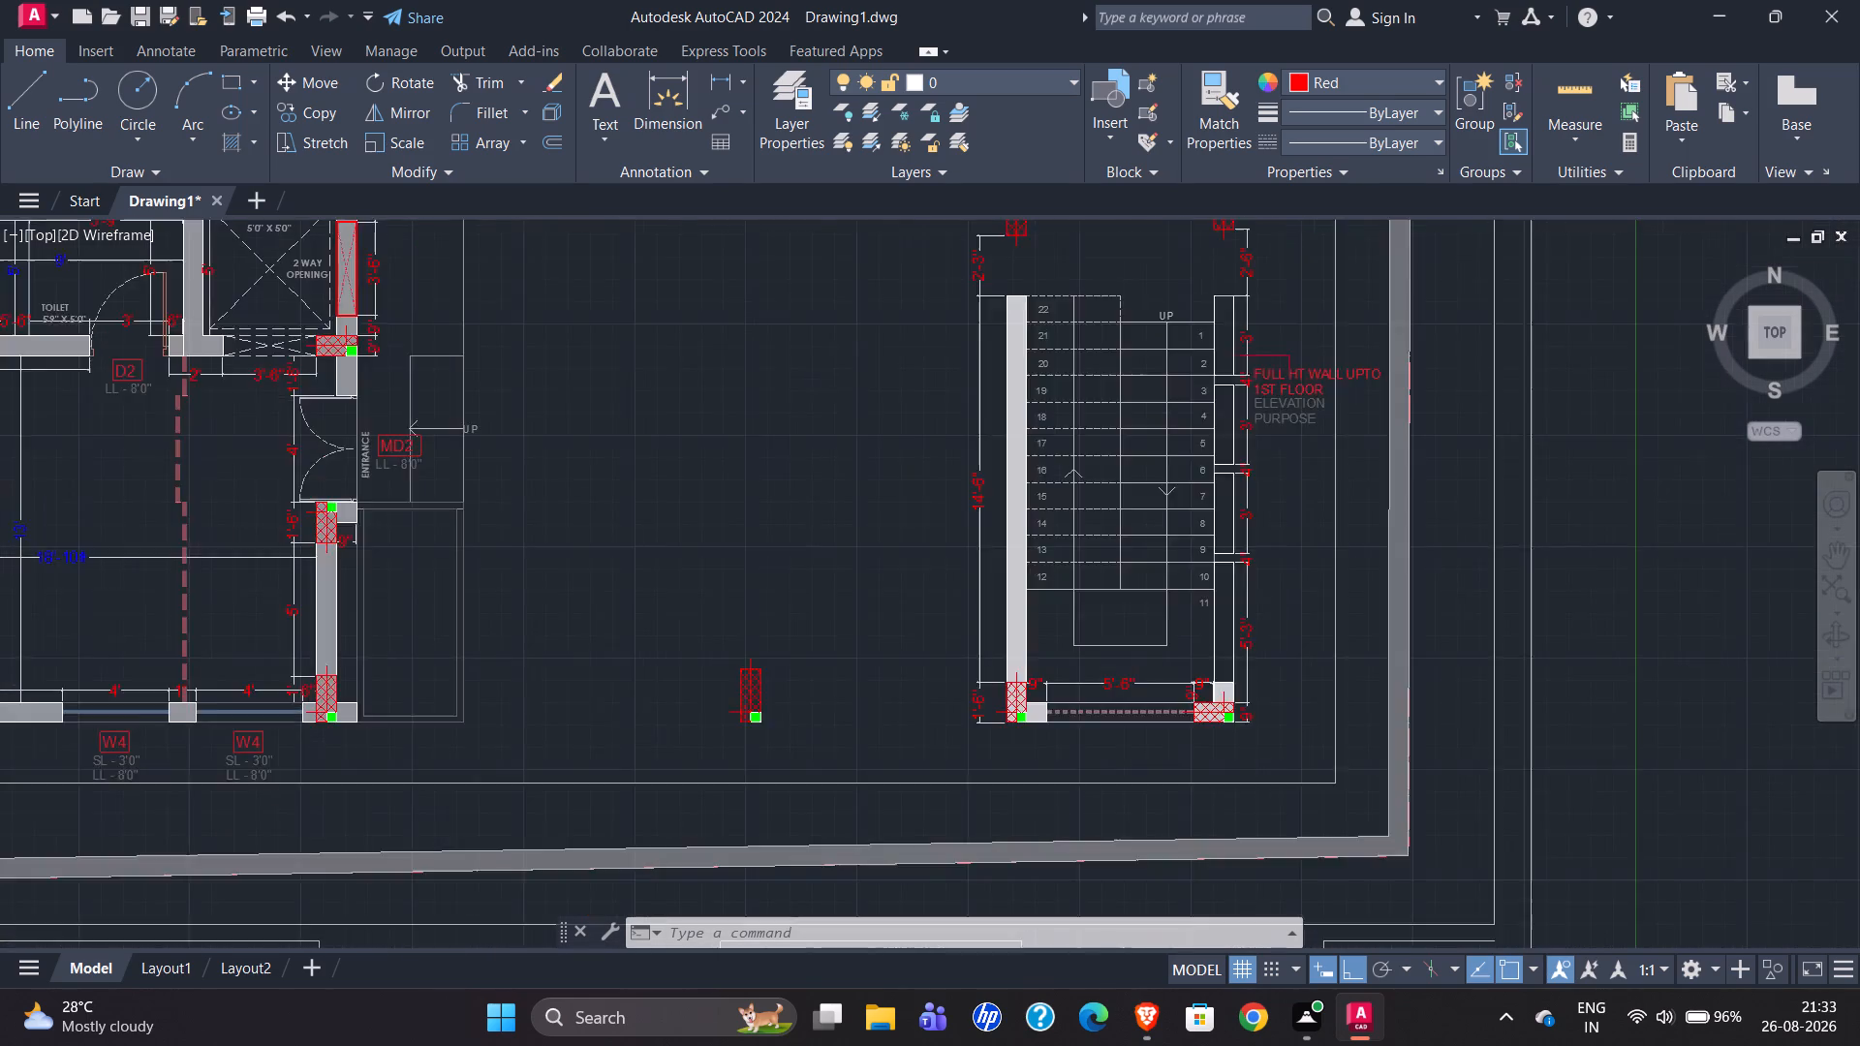
scroll(426, 717, down, 2)
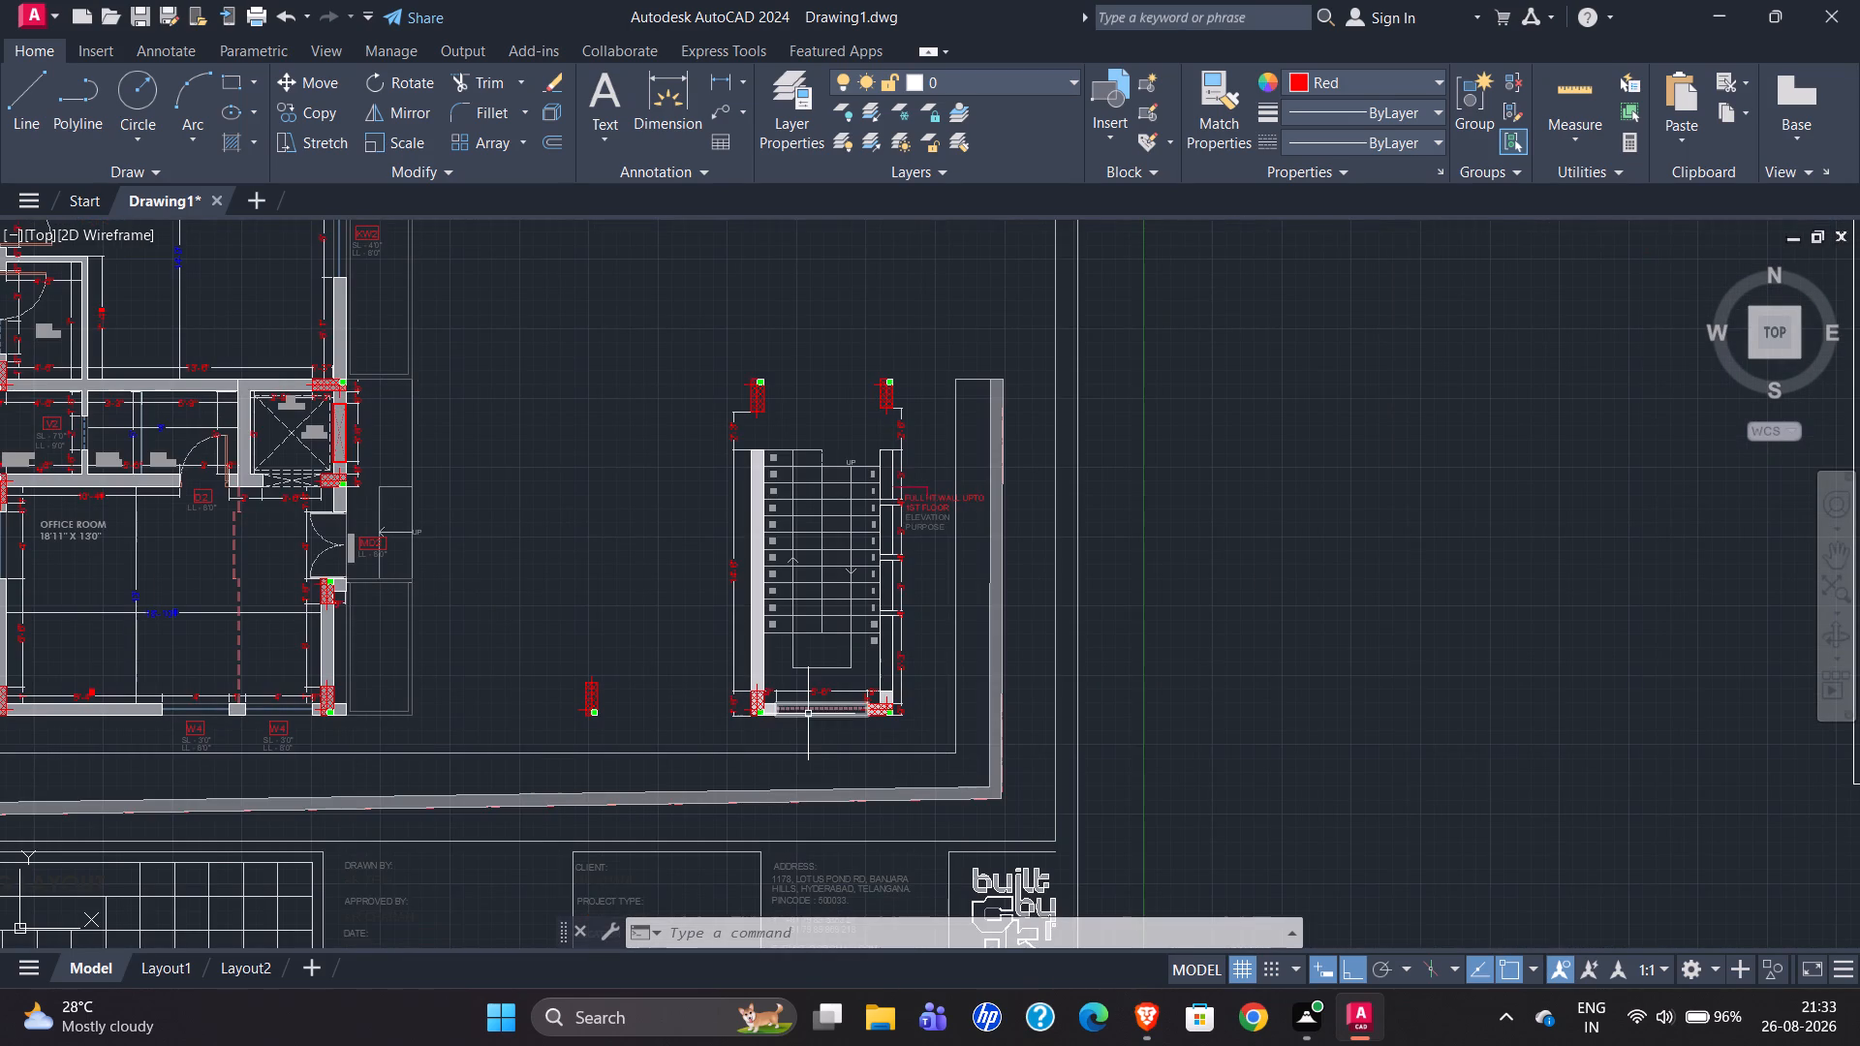
scroll(512, 721, down, 1)
scroll(756, 318, up, 2)
scroll(751, 316, down, 1)
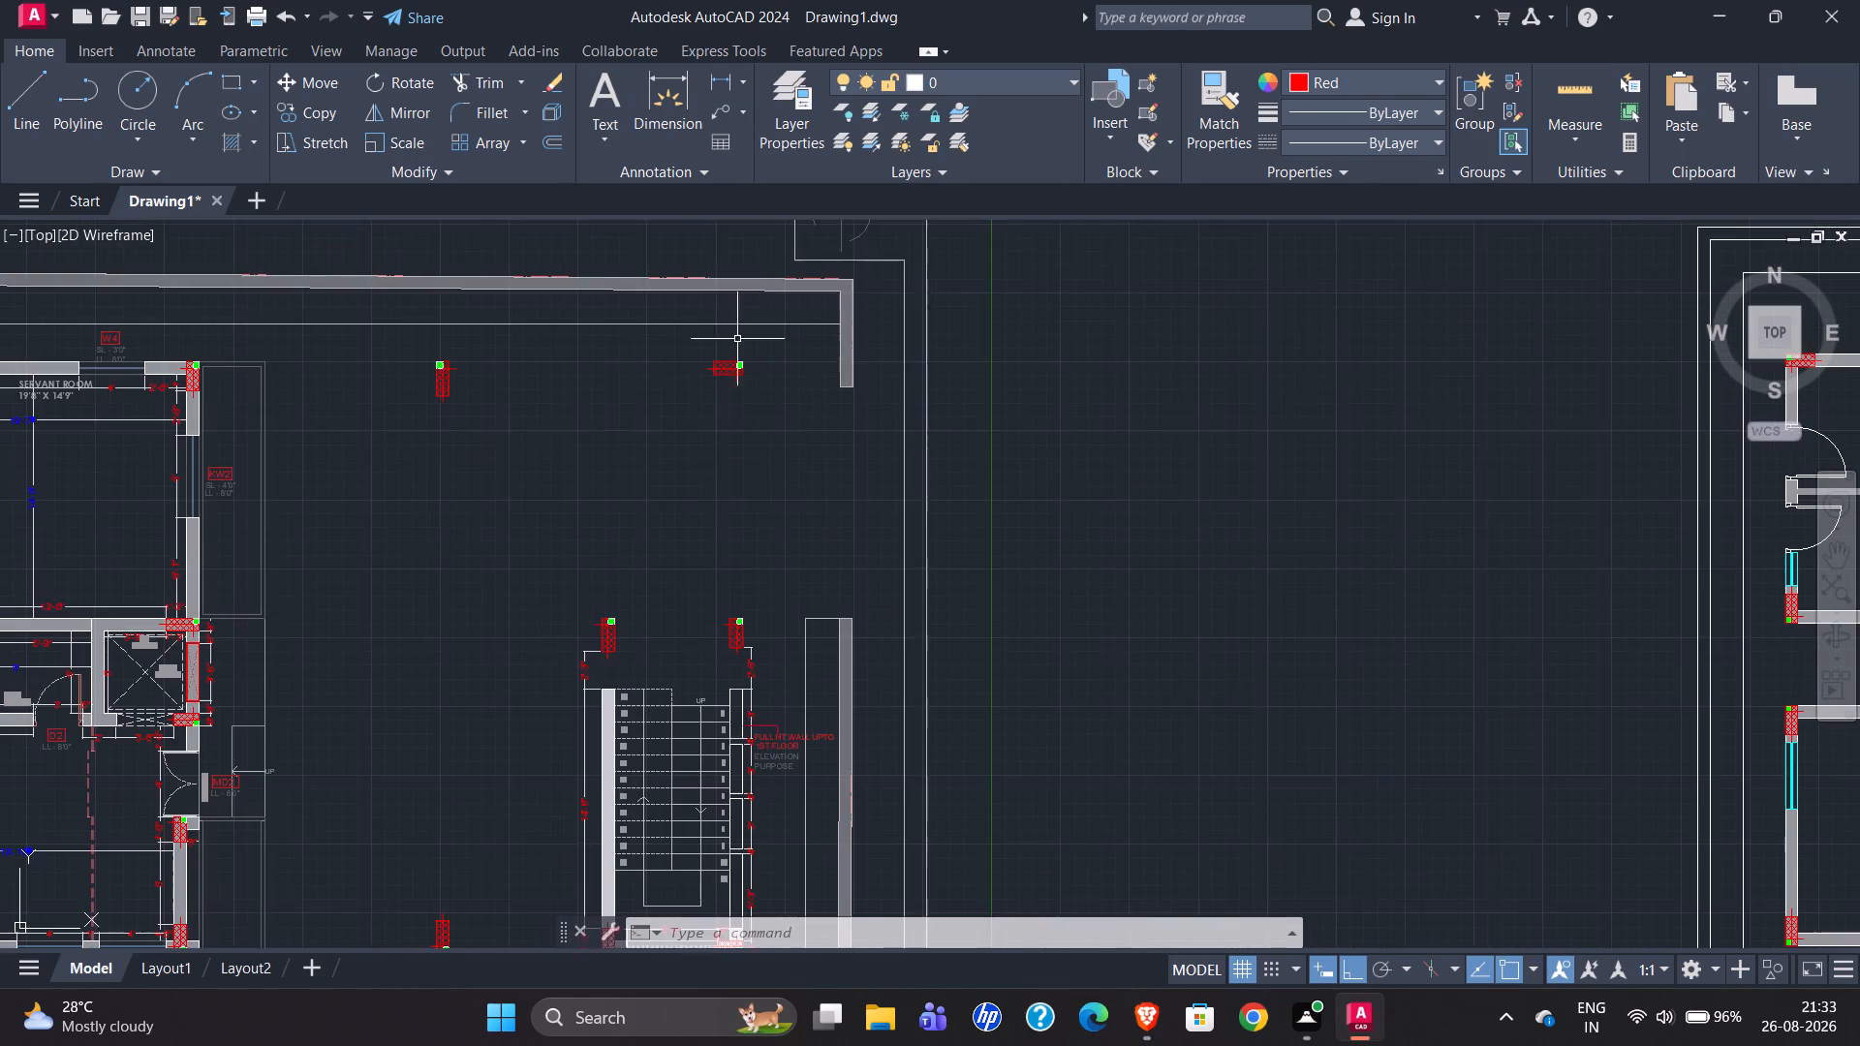
scroll(796, 820, up, 3)
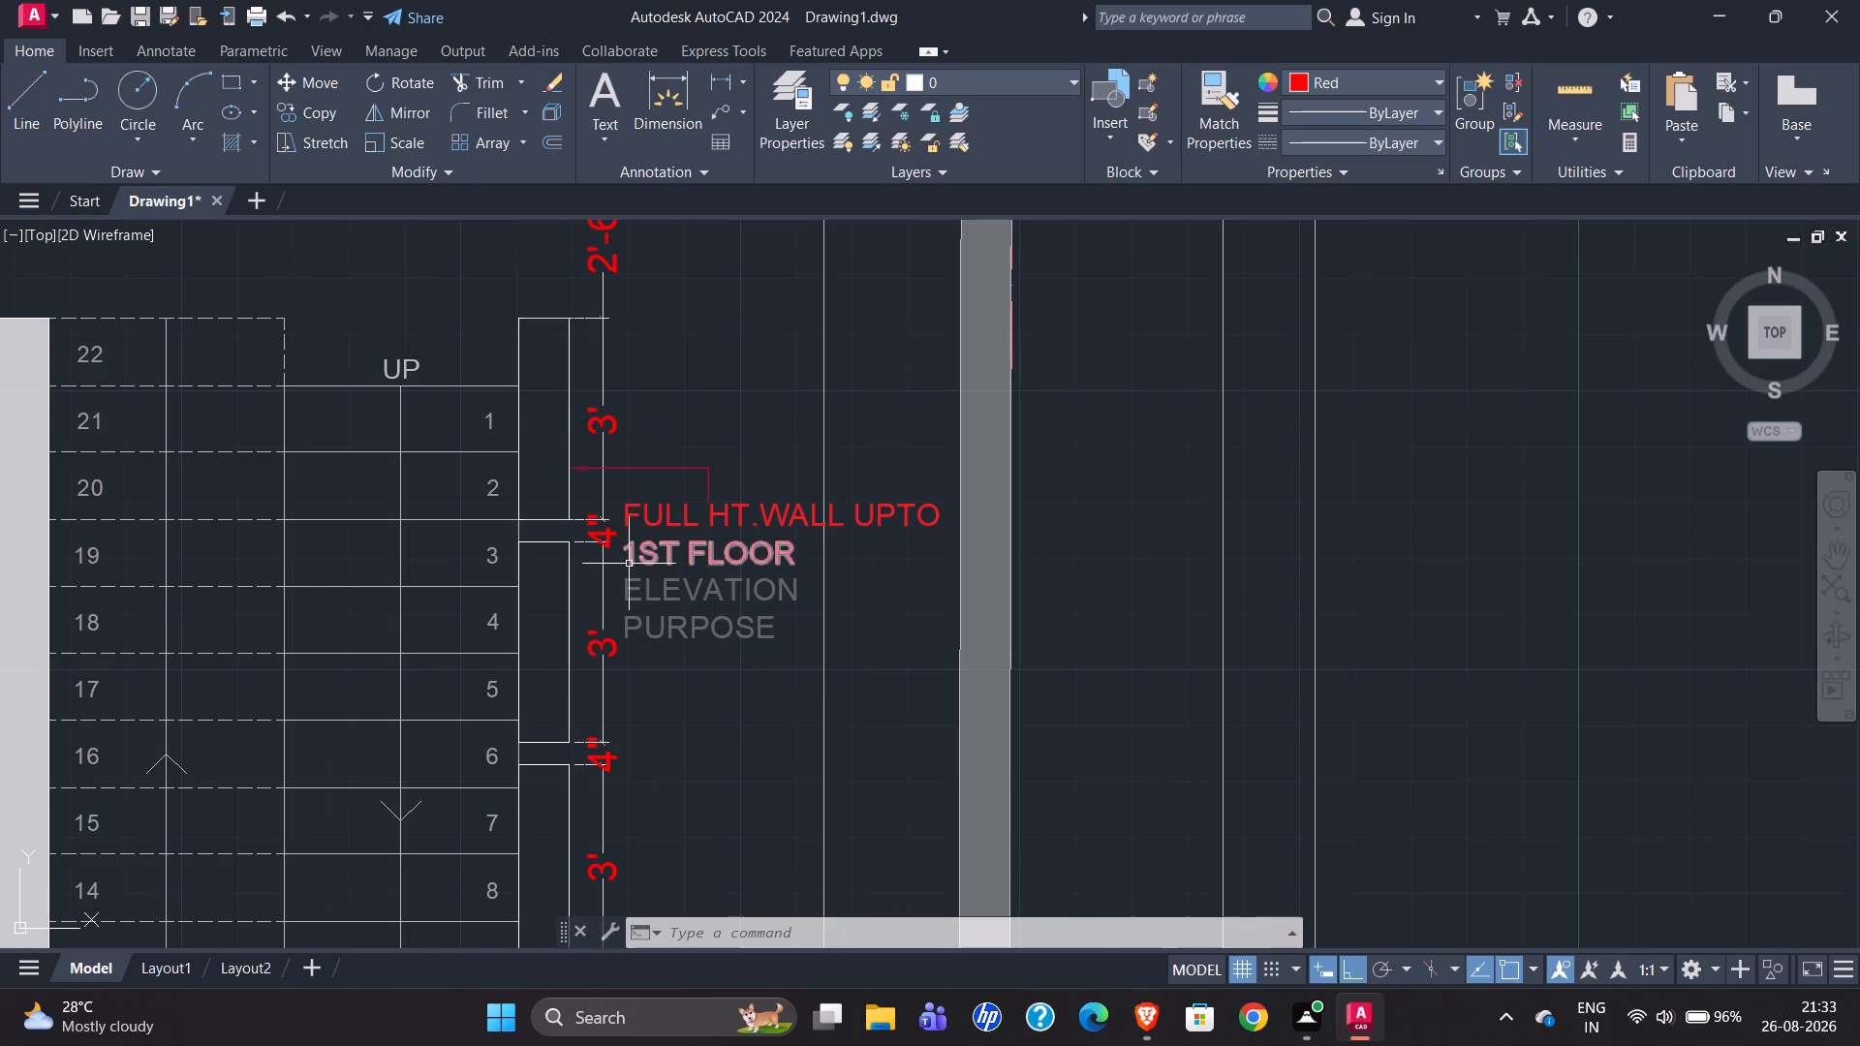
scroll(629, 503, down, 2)
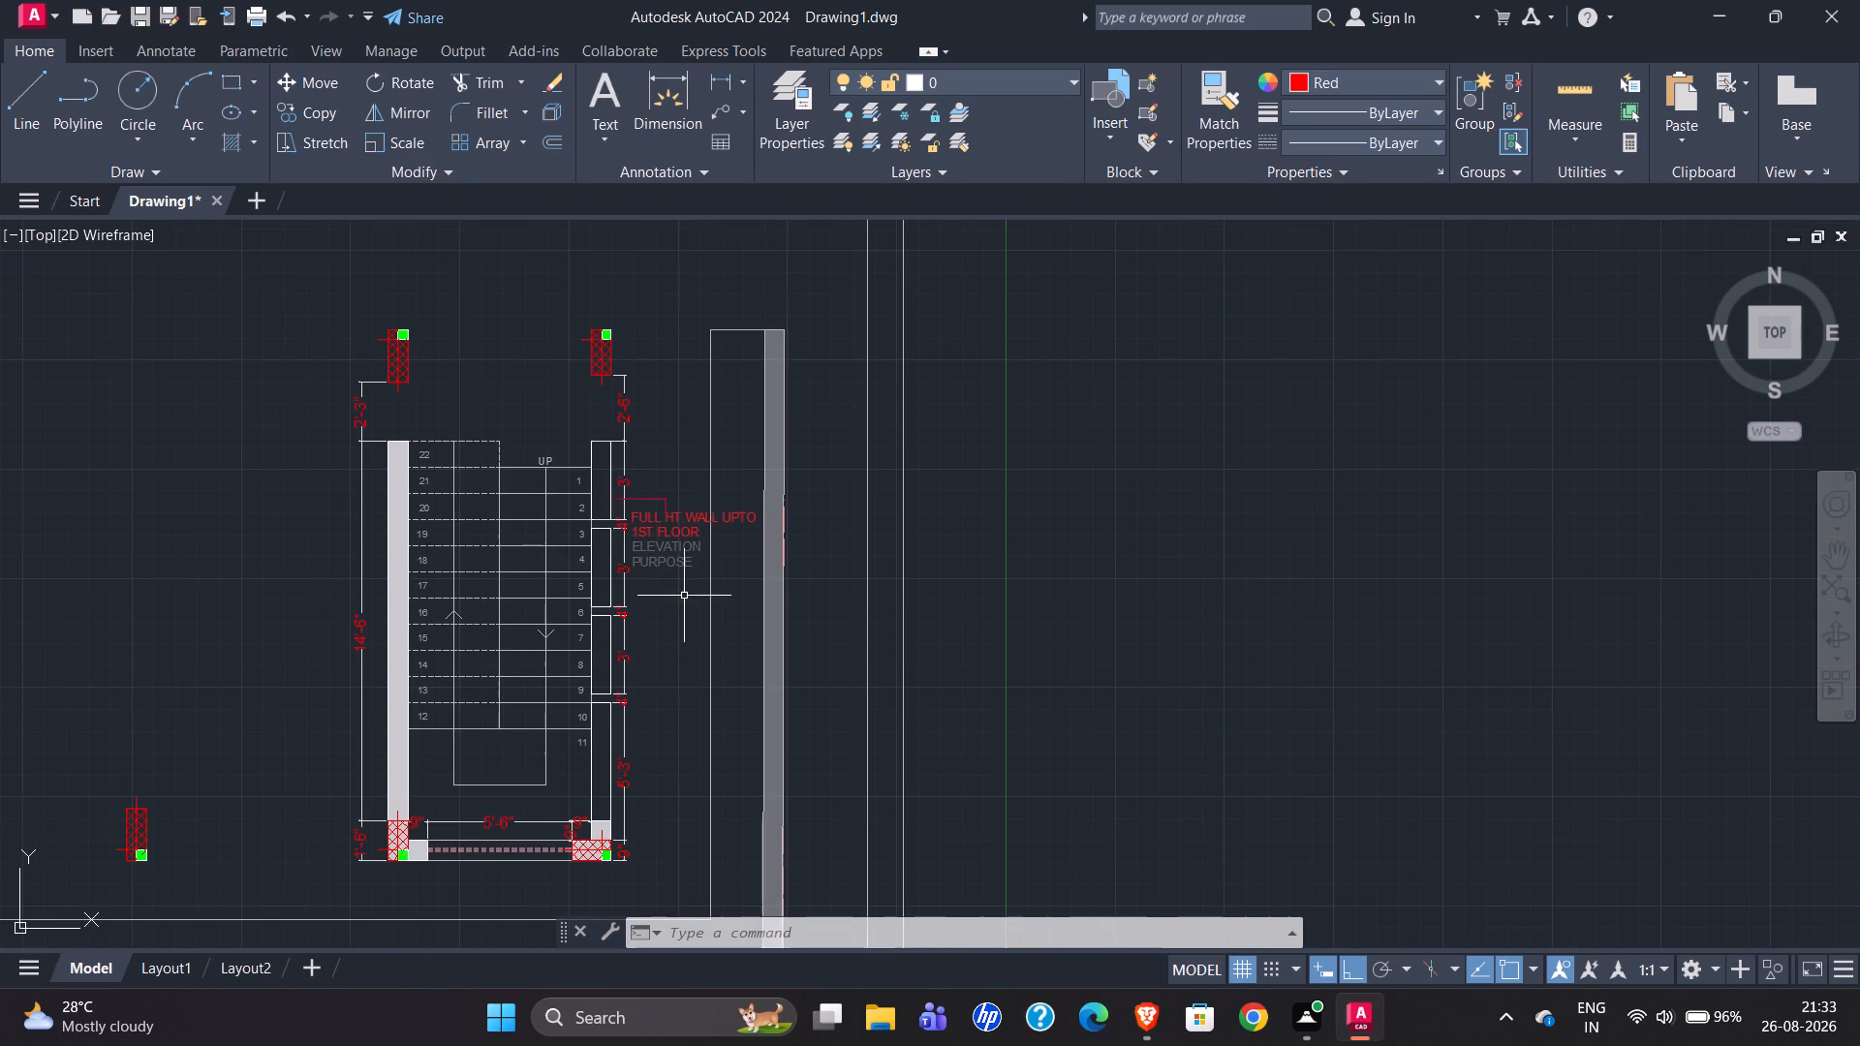
scroll(599, 634, down, 1)
scroll(496, 789, up, 3)
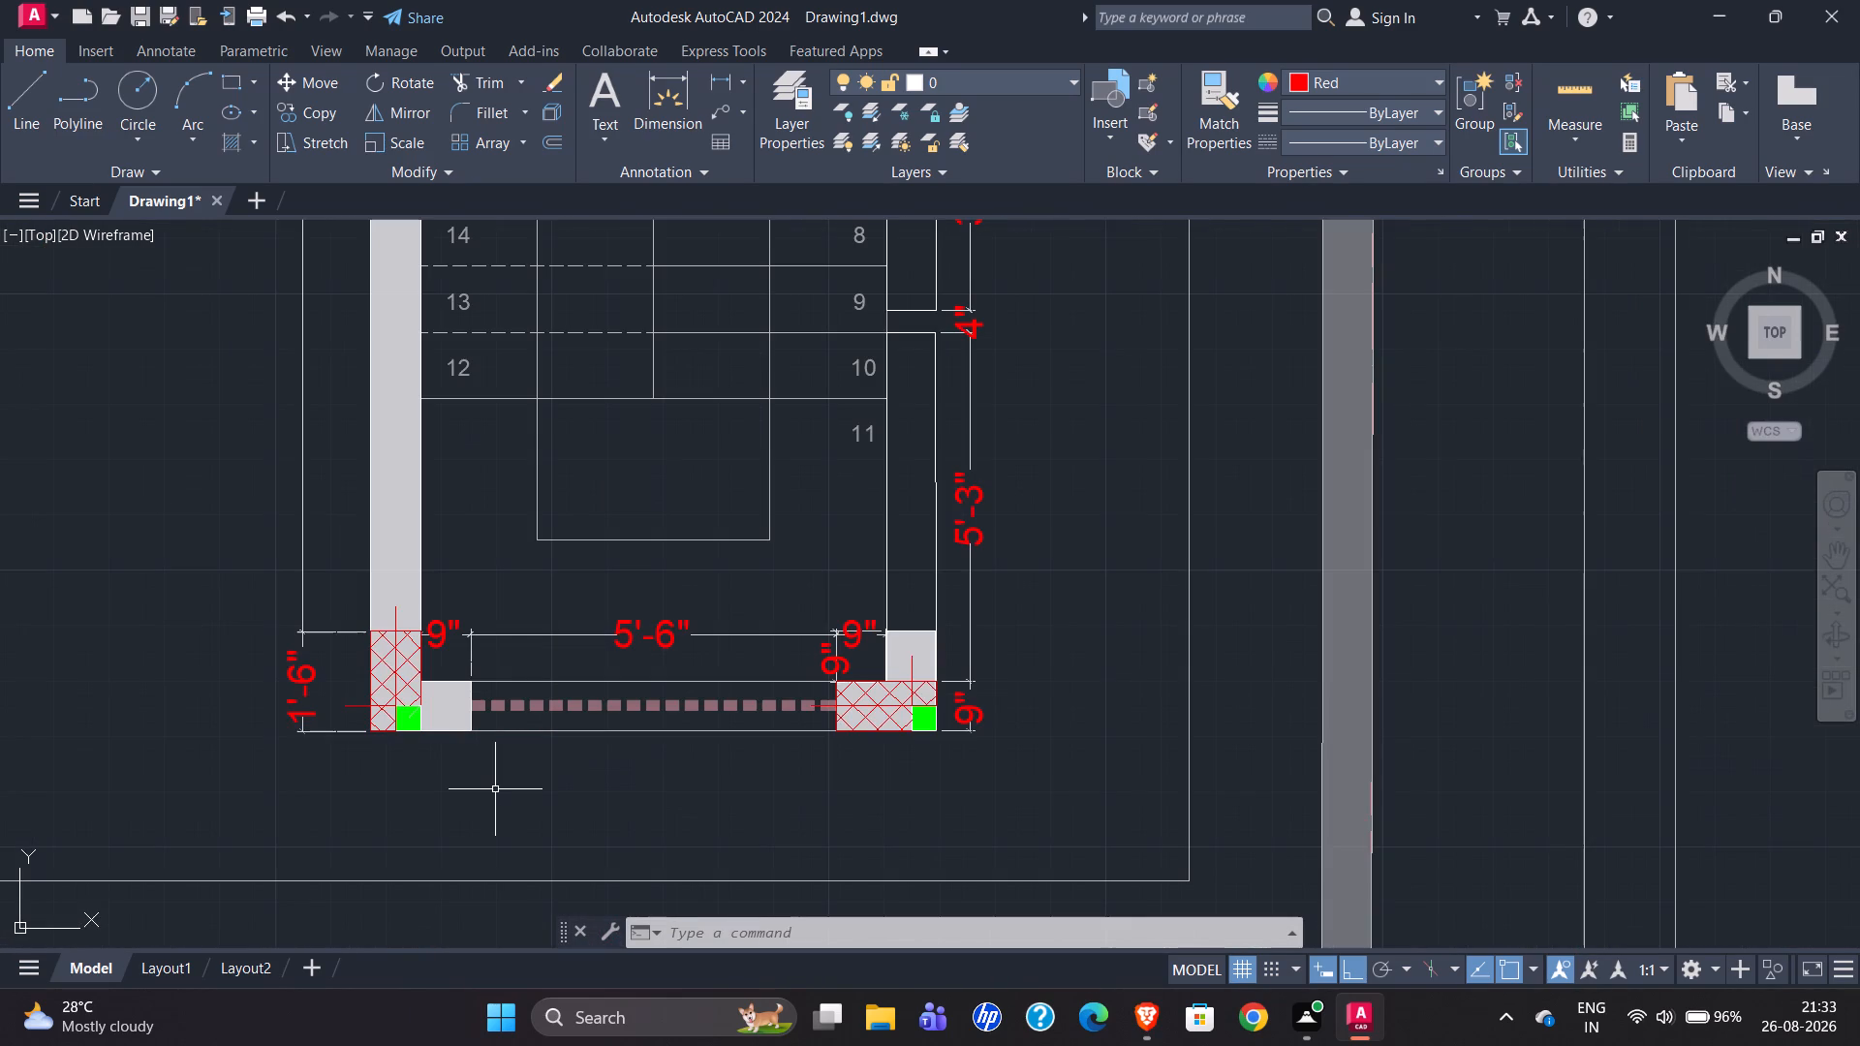
scroll(558, 761, down, 1)
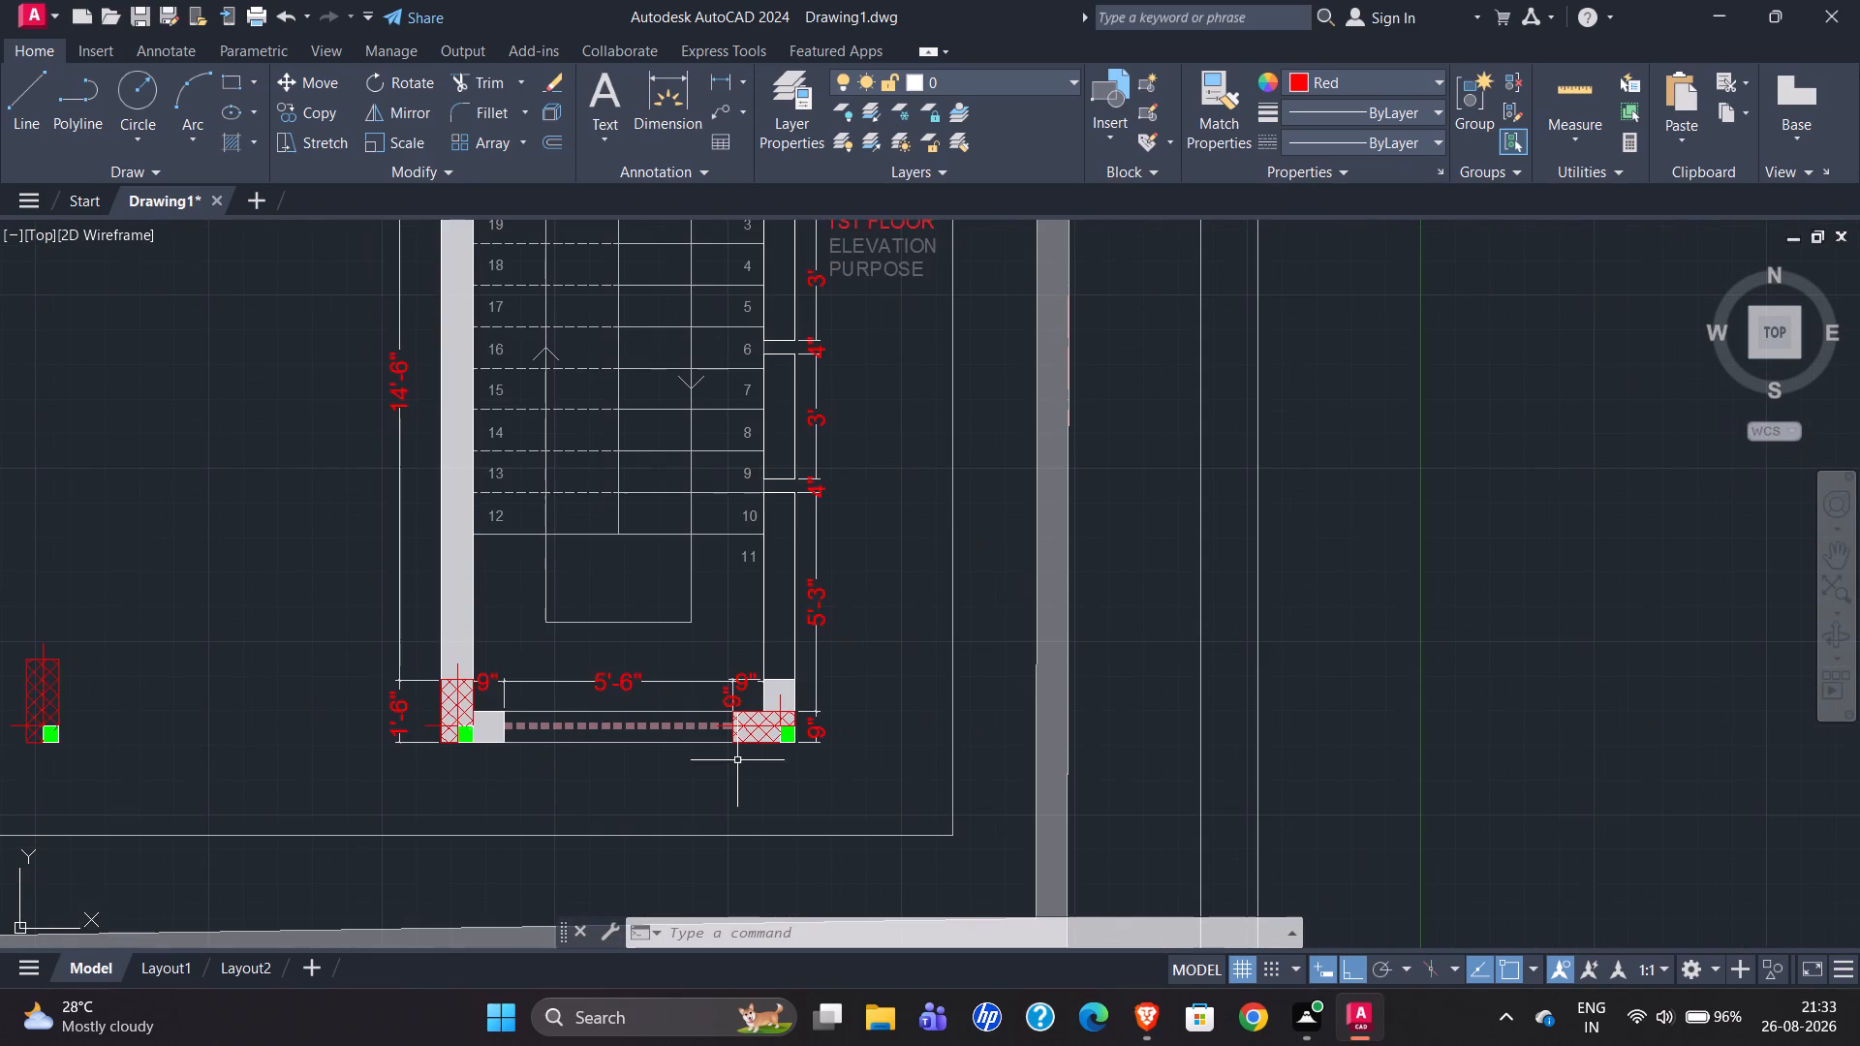
scroll(695, 669, down, 1)
scroll(278, 733, up, 2)
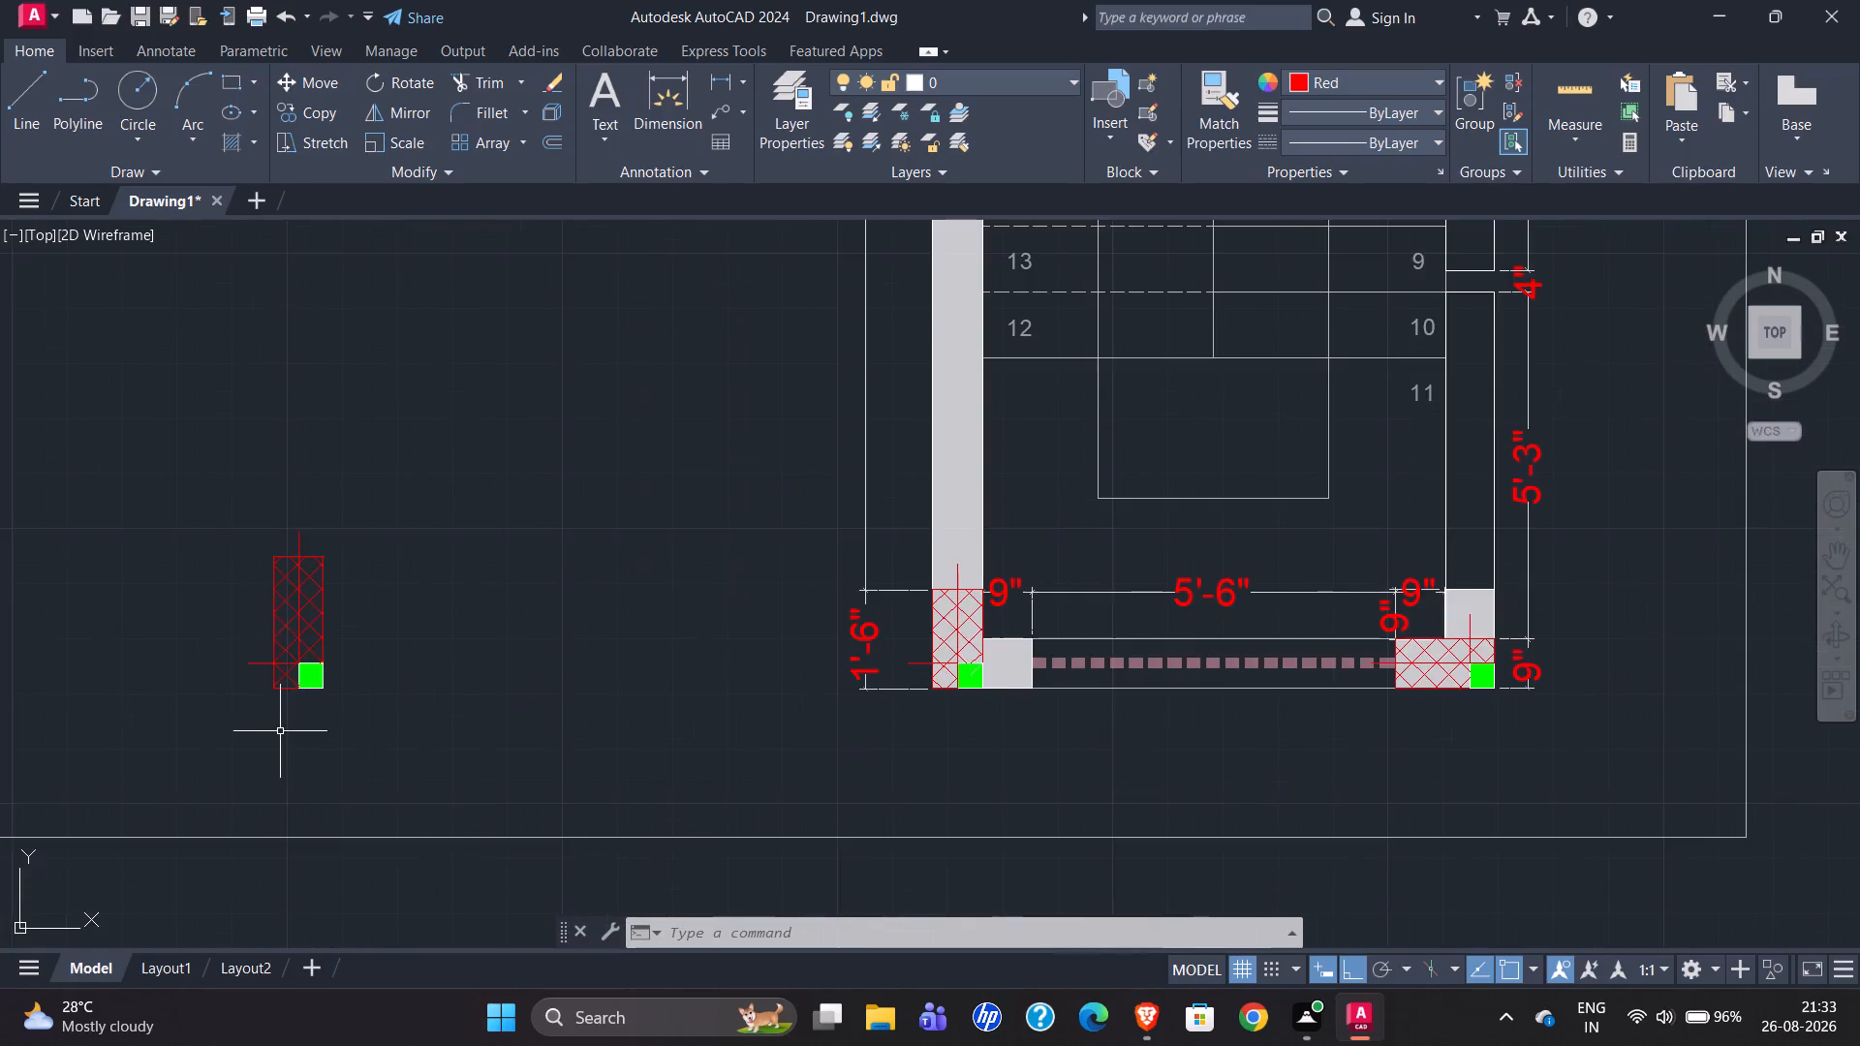
scroll(291, 733, down, 2)
scroll(527, 696, down, 2)
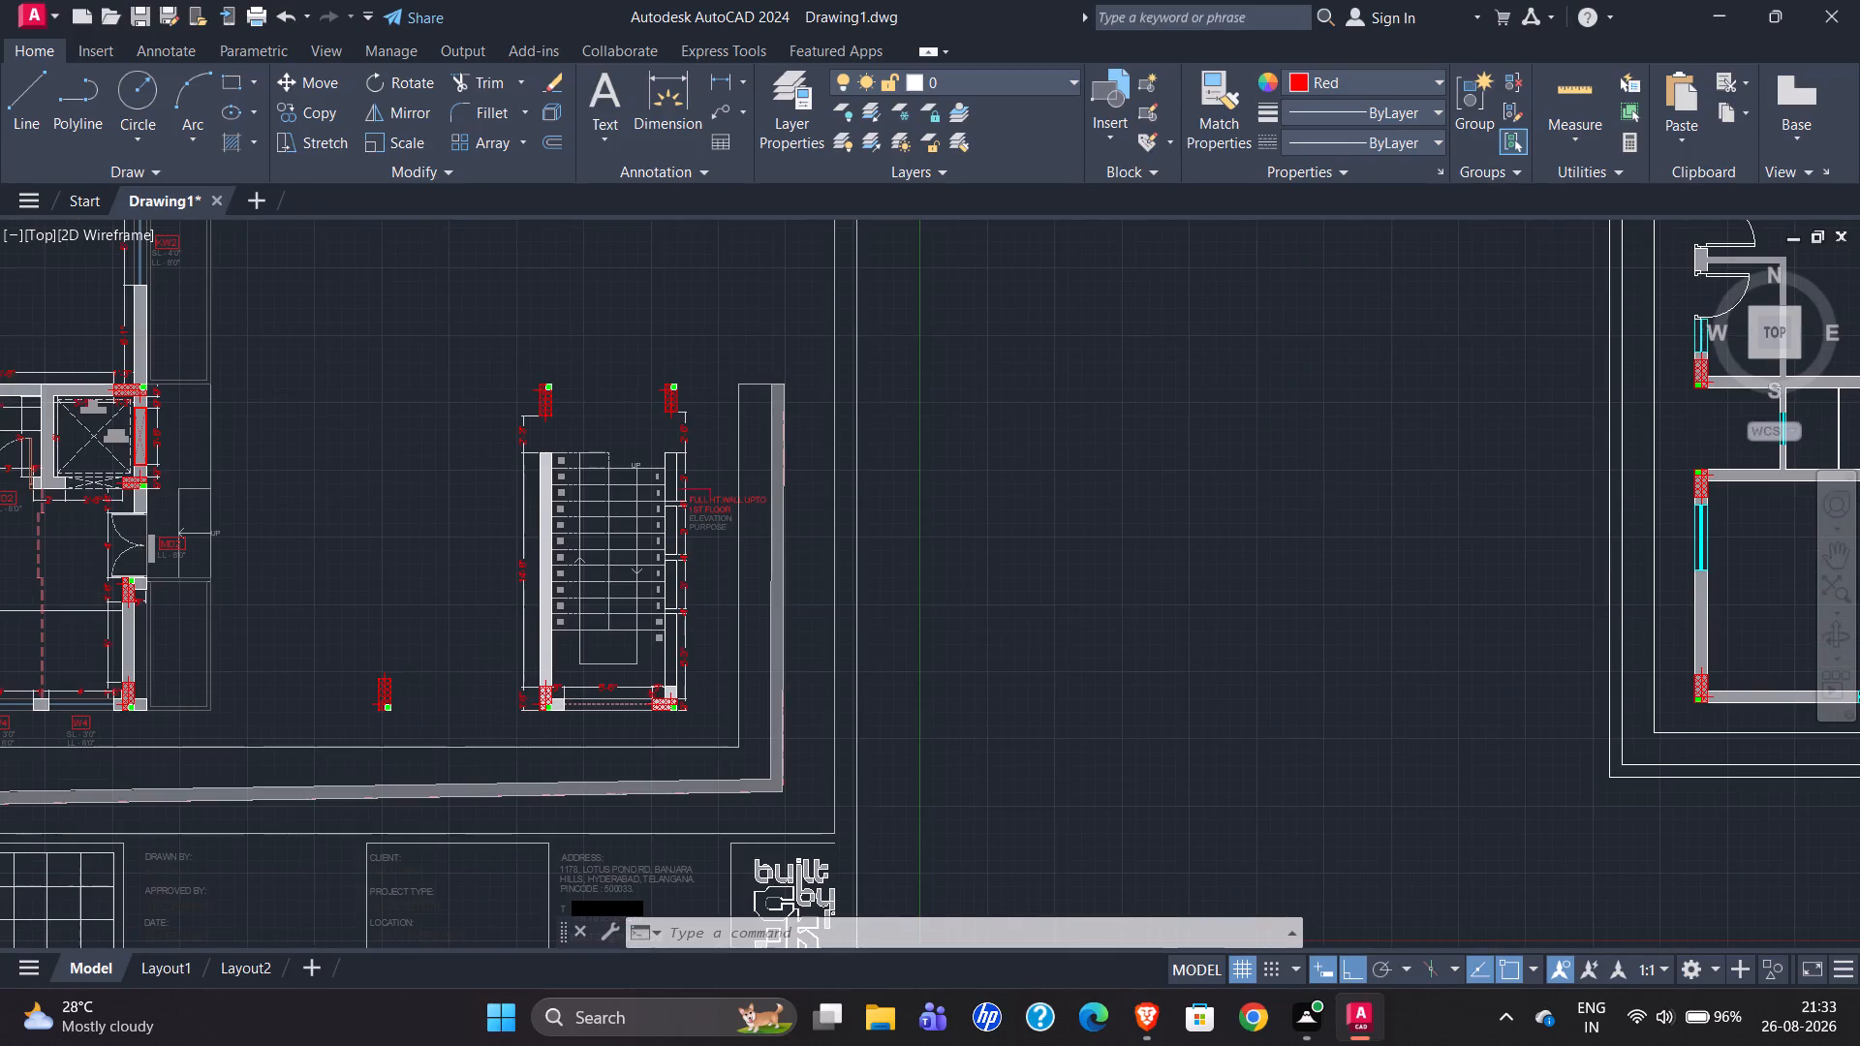
Measure the distance from the office room's lower-right wall end to the lower free-standing column with a temporary line.
scroll(218, 694, up, 4)
click(41, 111)
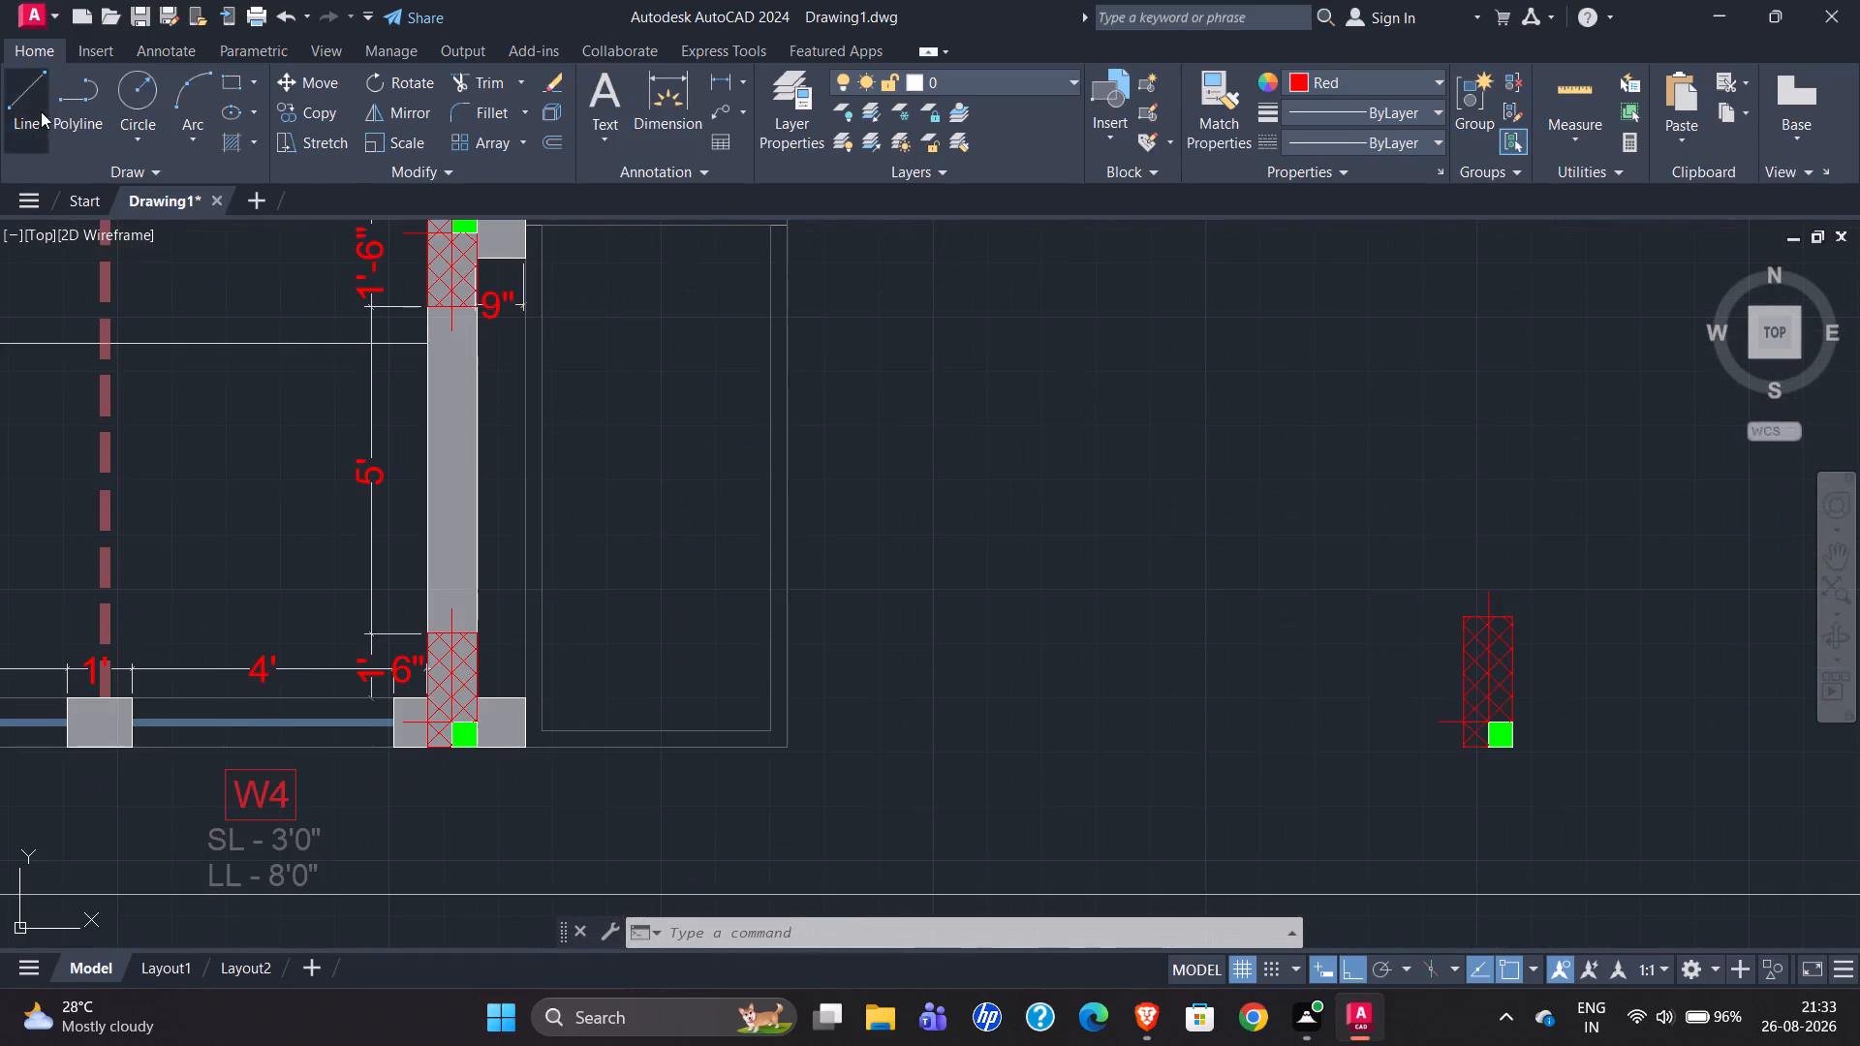
click(527, 741)
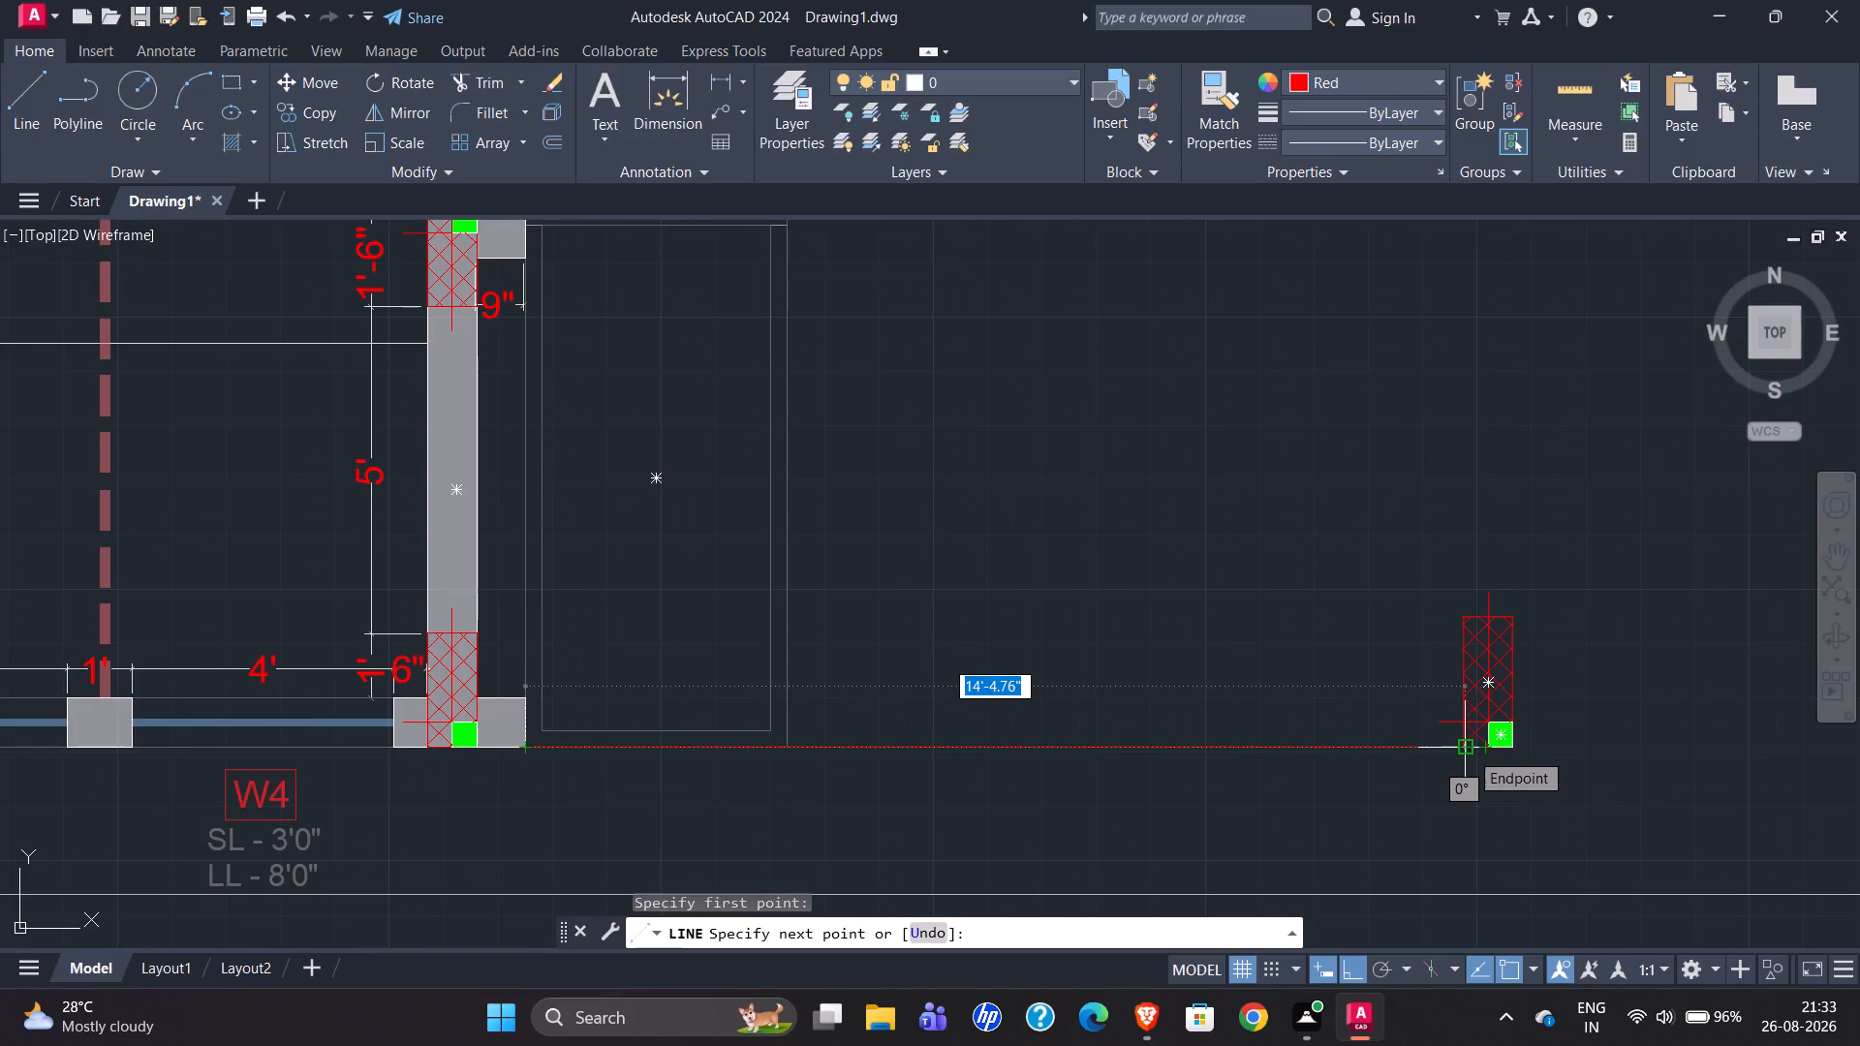
key(Escape)
Examine the positions of the upper and lower free-standing columns in the reference plan against the redrawn plan.
scroll(668, 693, down, 4)
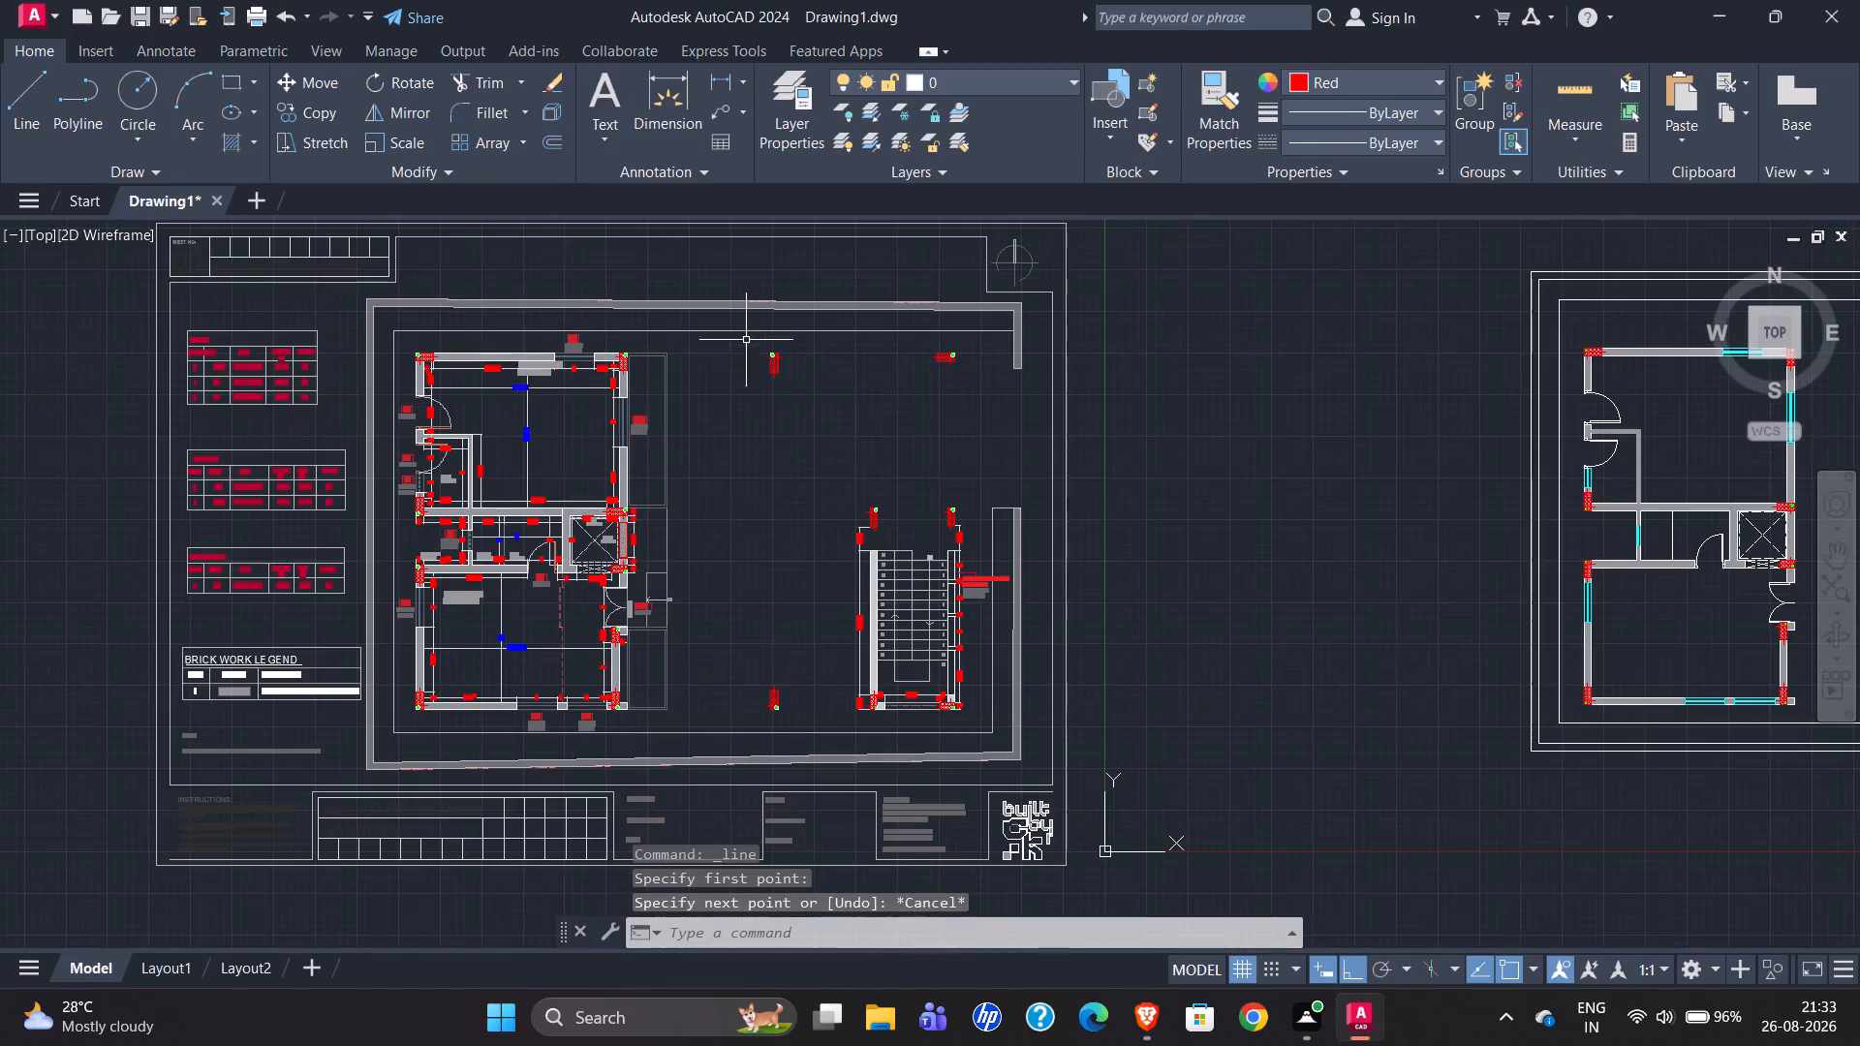
scroll(743, 333, up, 4)
scroll(733, 340, down, 2)
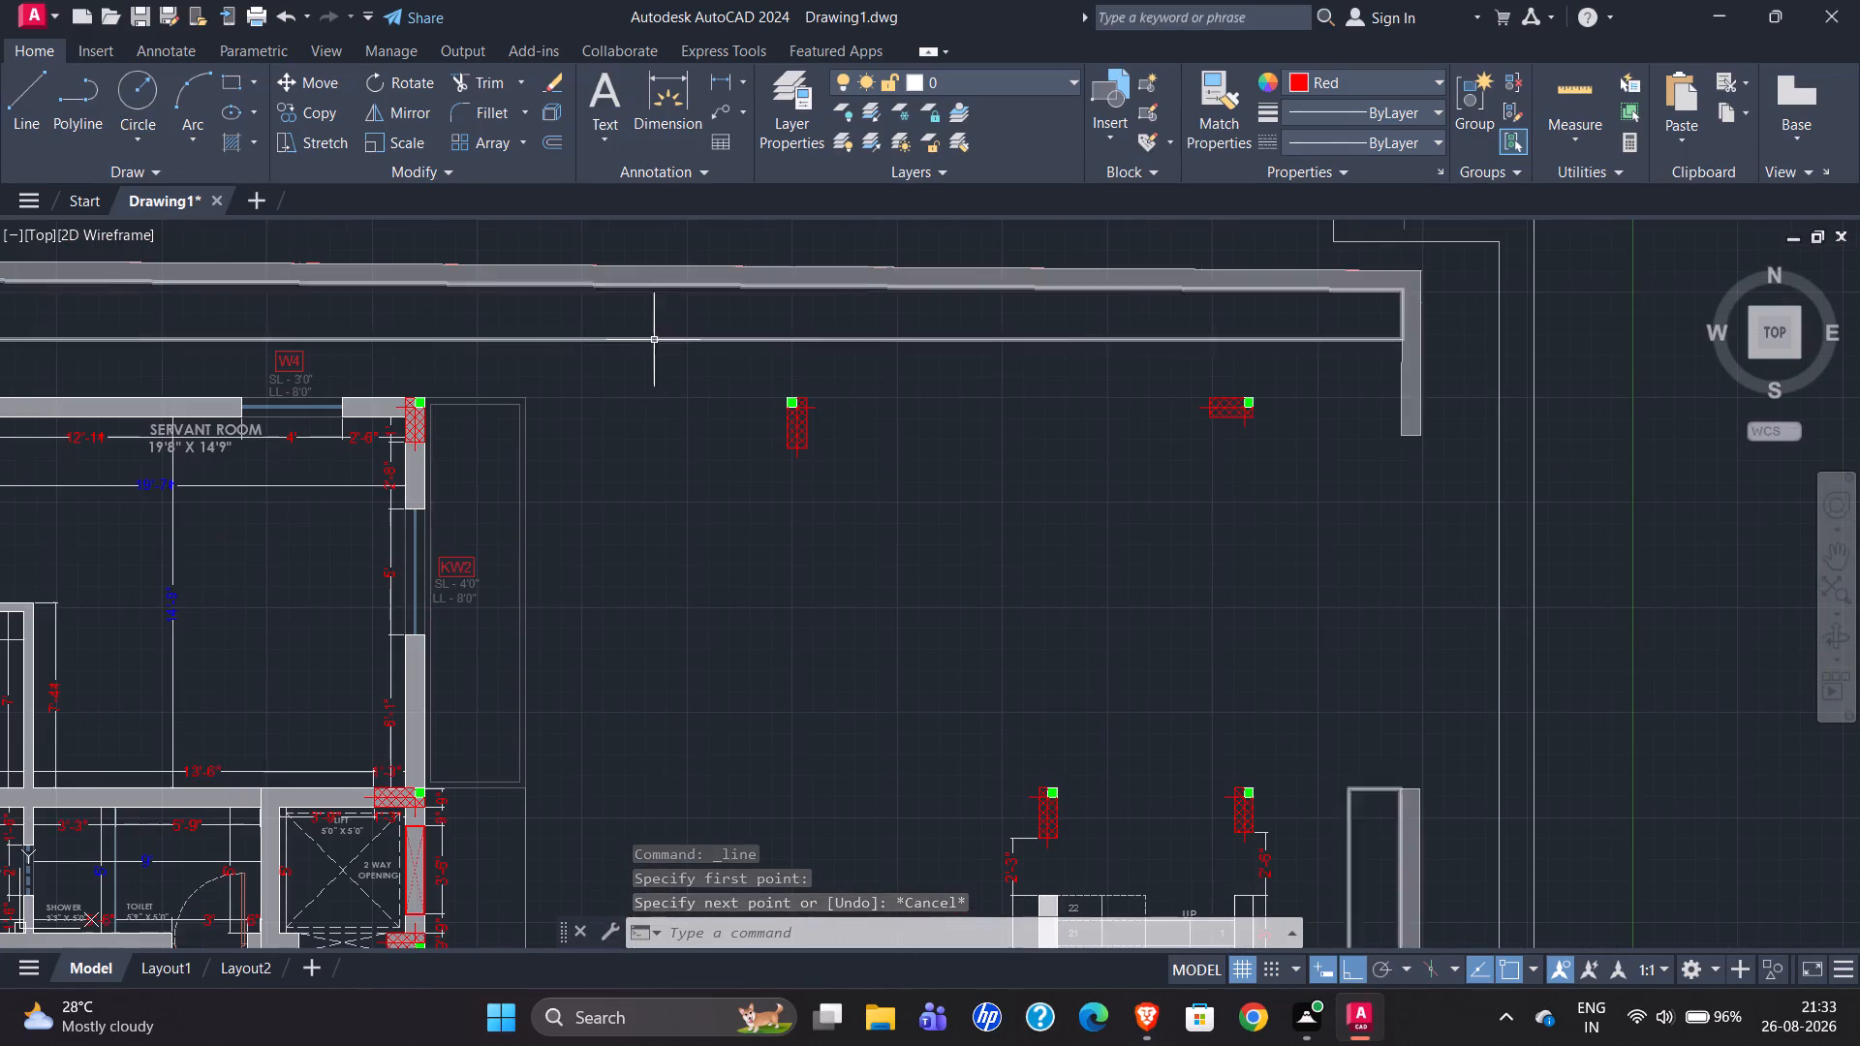
scroll(652, 340, down, 1)
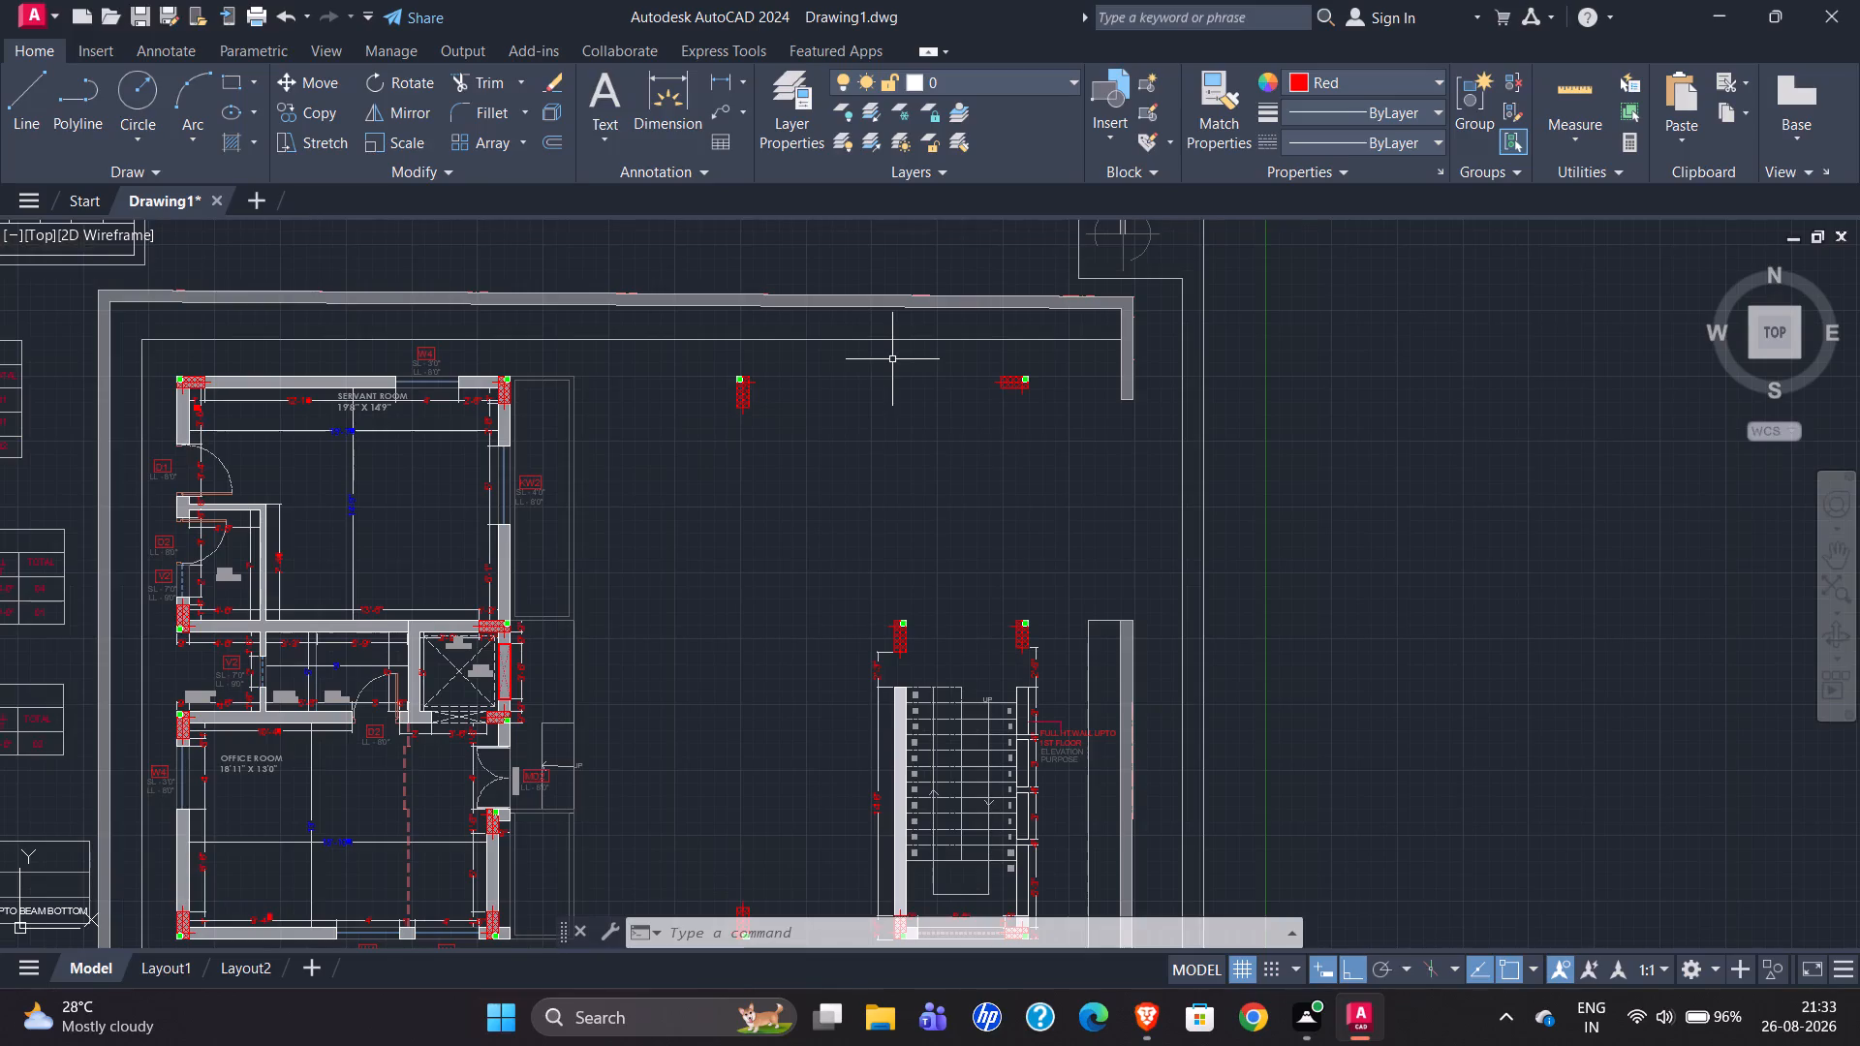
scroll(747, 155, down, 2)
scroll(796, 364, down, 2)
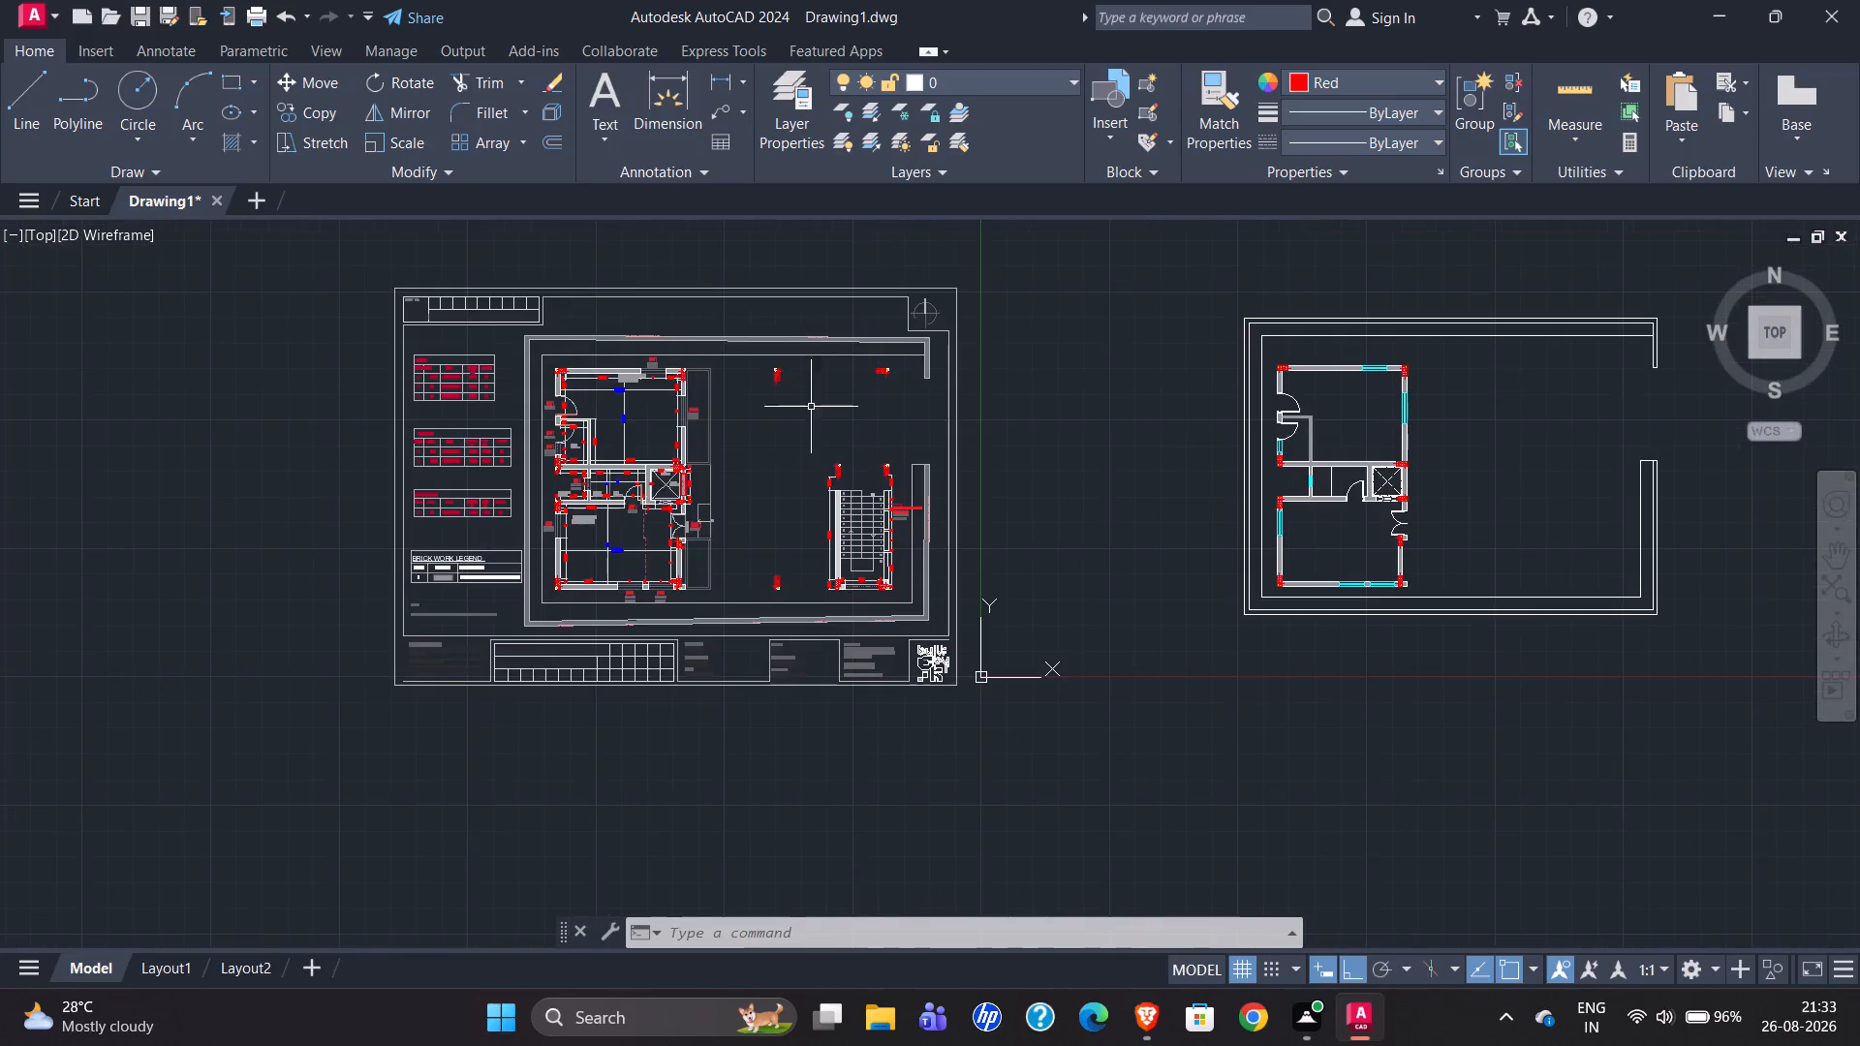
scroll(819, 651, up, 3)
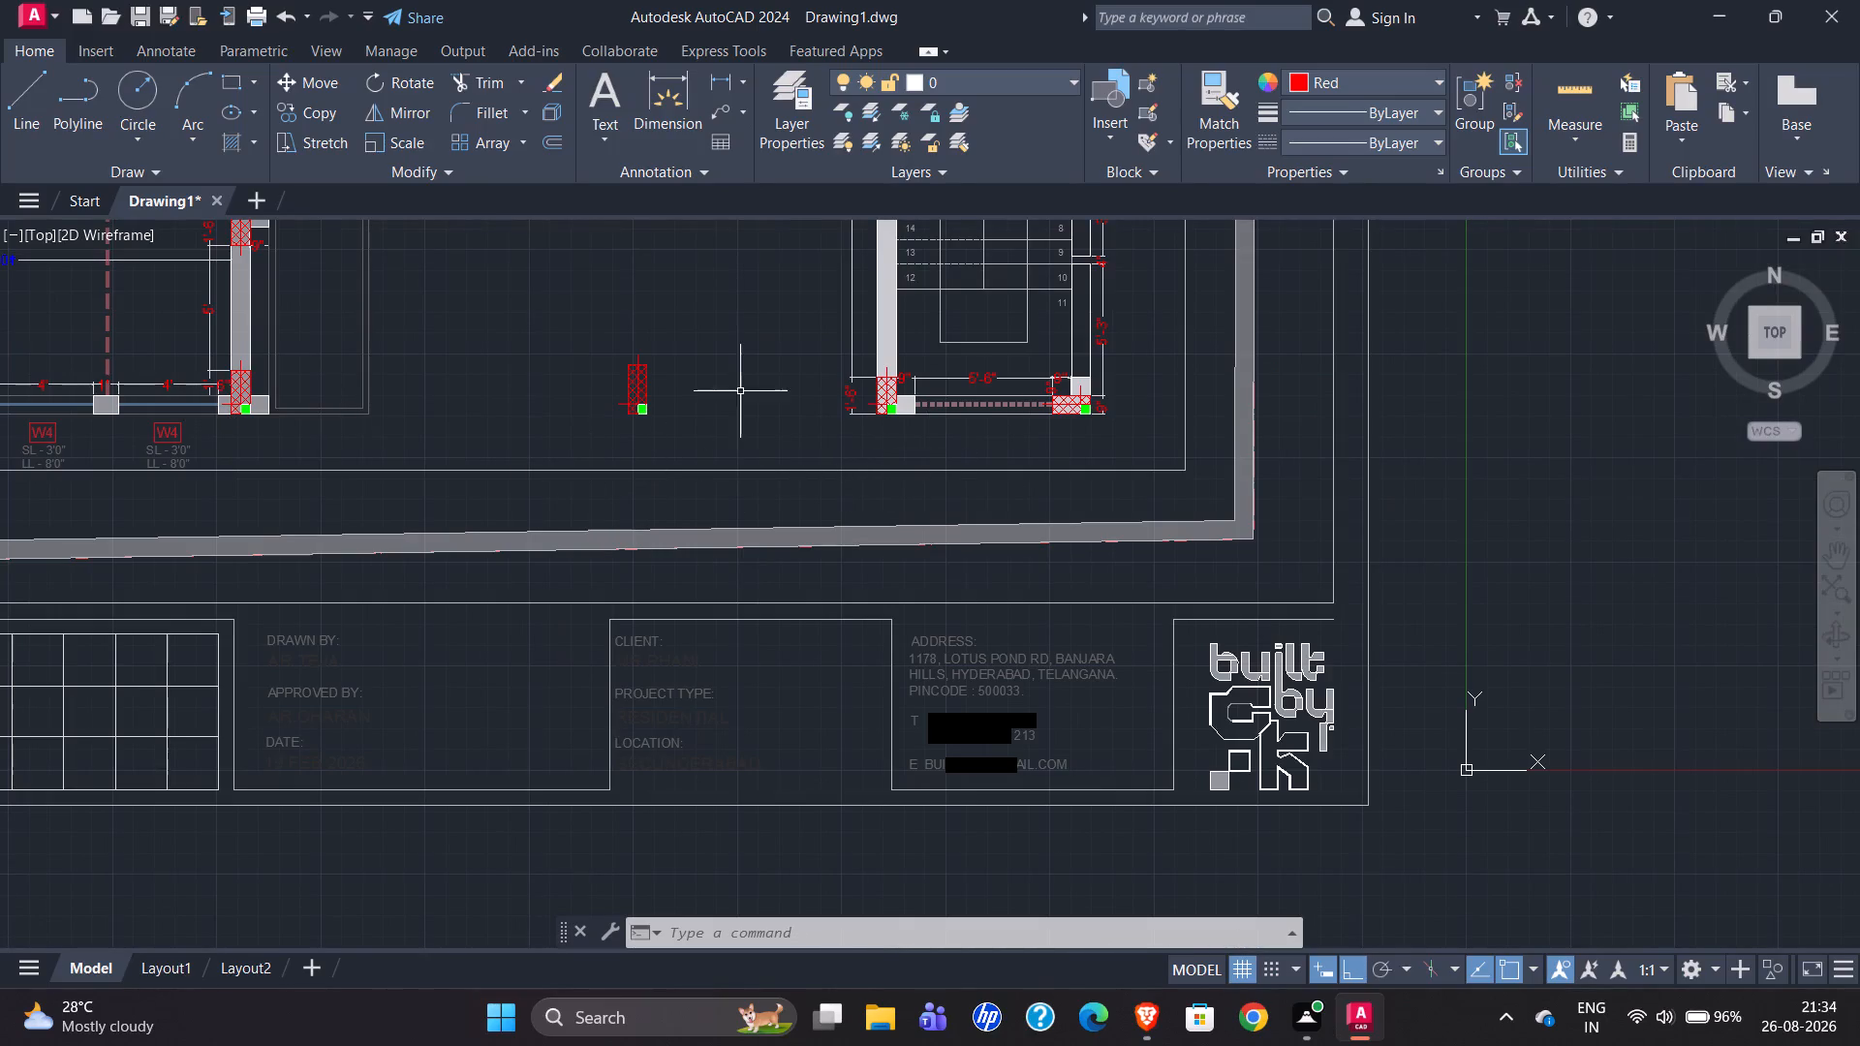
scroll(412, 444, down, 2)
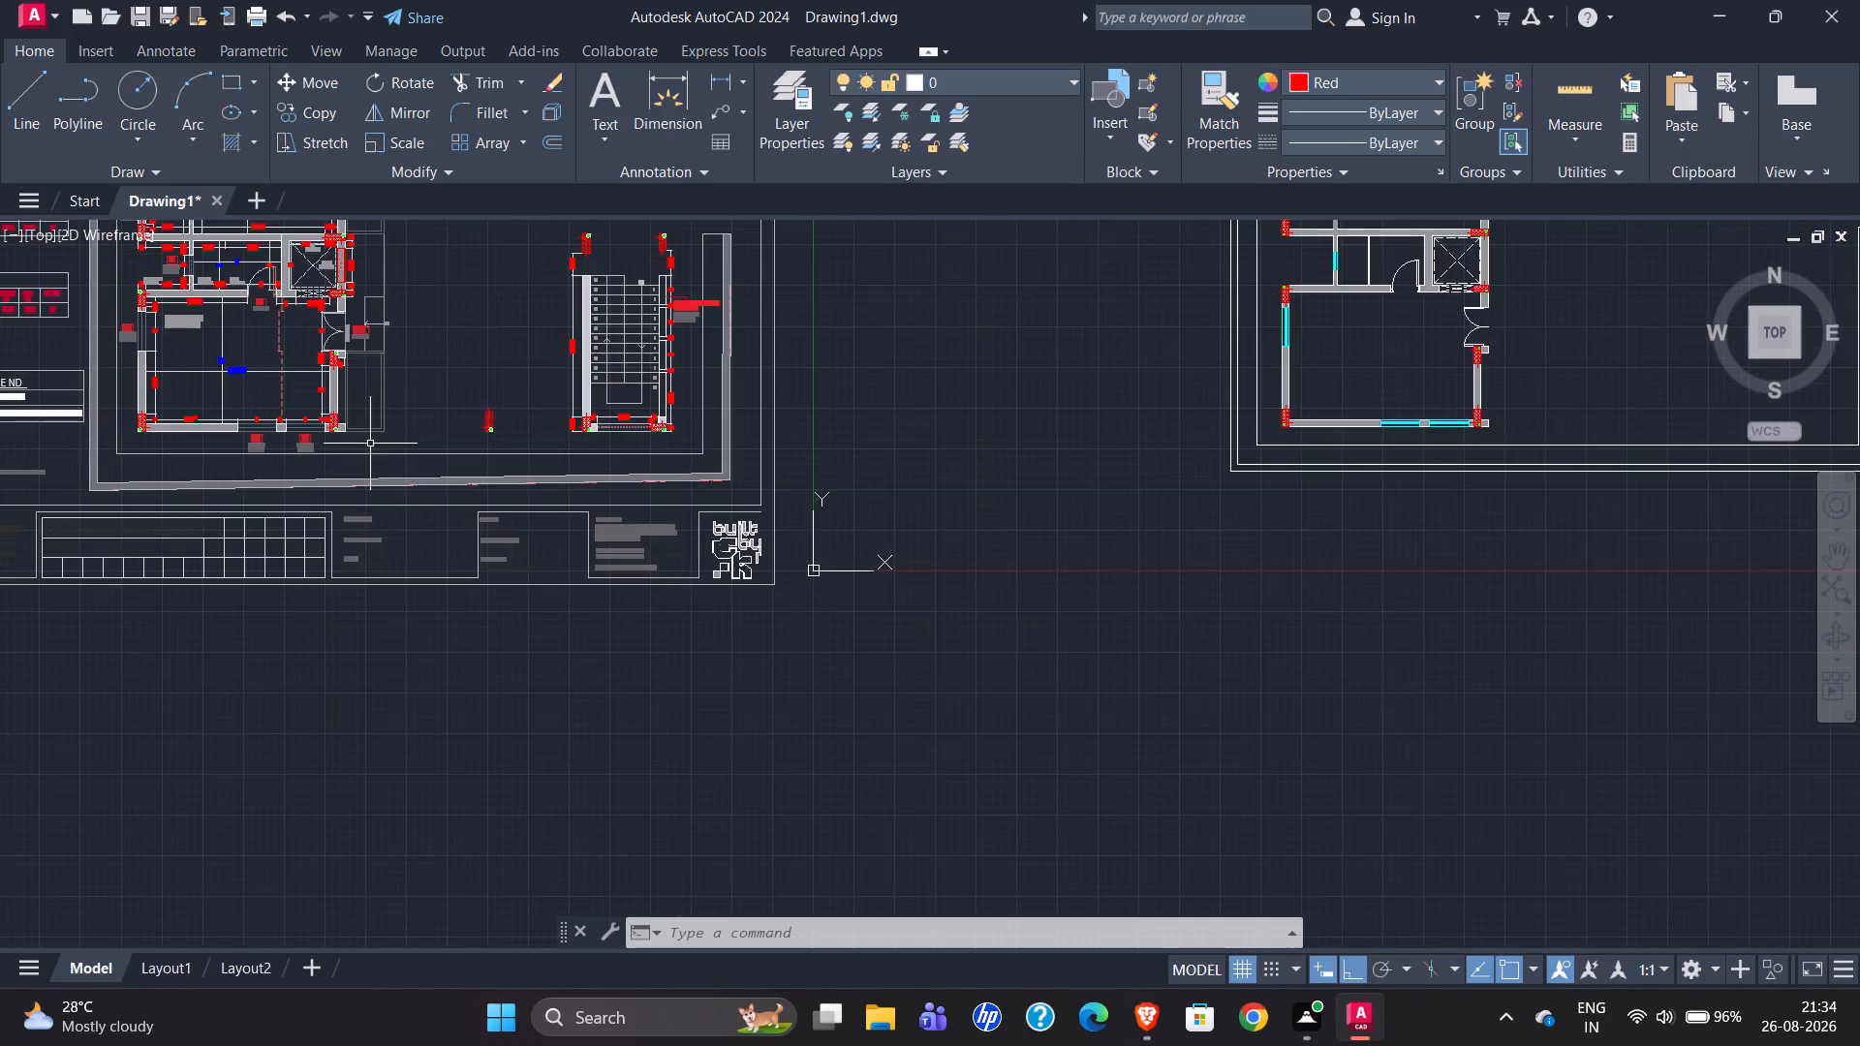
scroll(341, 450, down, 1)
Draw a 14'6" horizontal line in ByLayer colour rightward from the outer bottom corner of the redrawn office room's lower-right wall end.
scroll(1157, 420, up, 3)
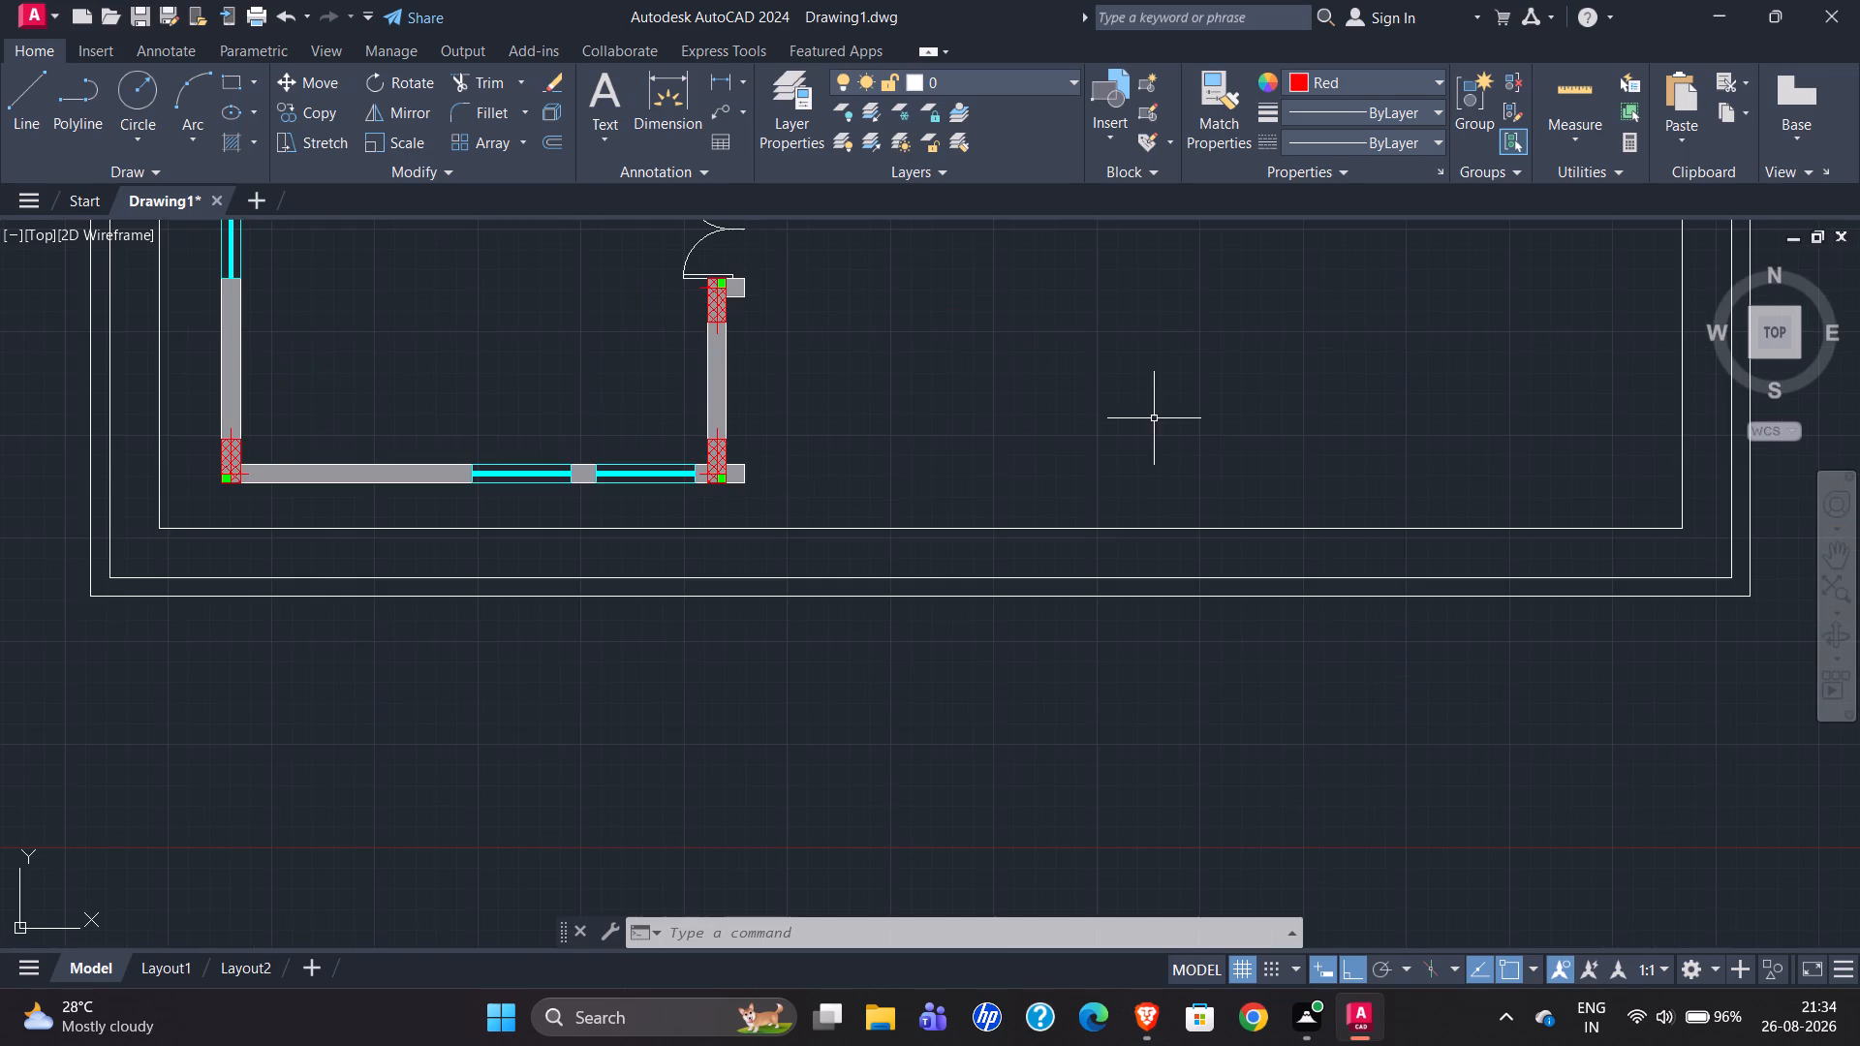
click(15, 112)
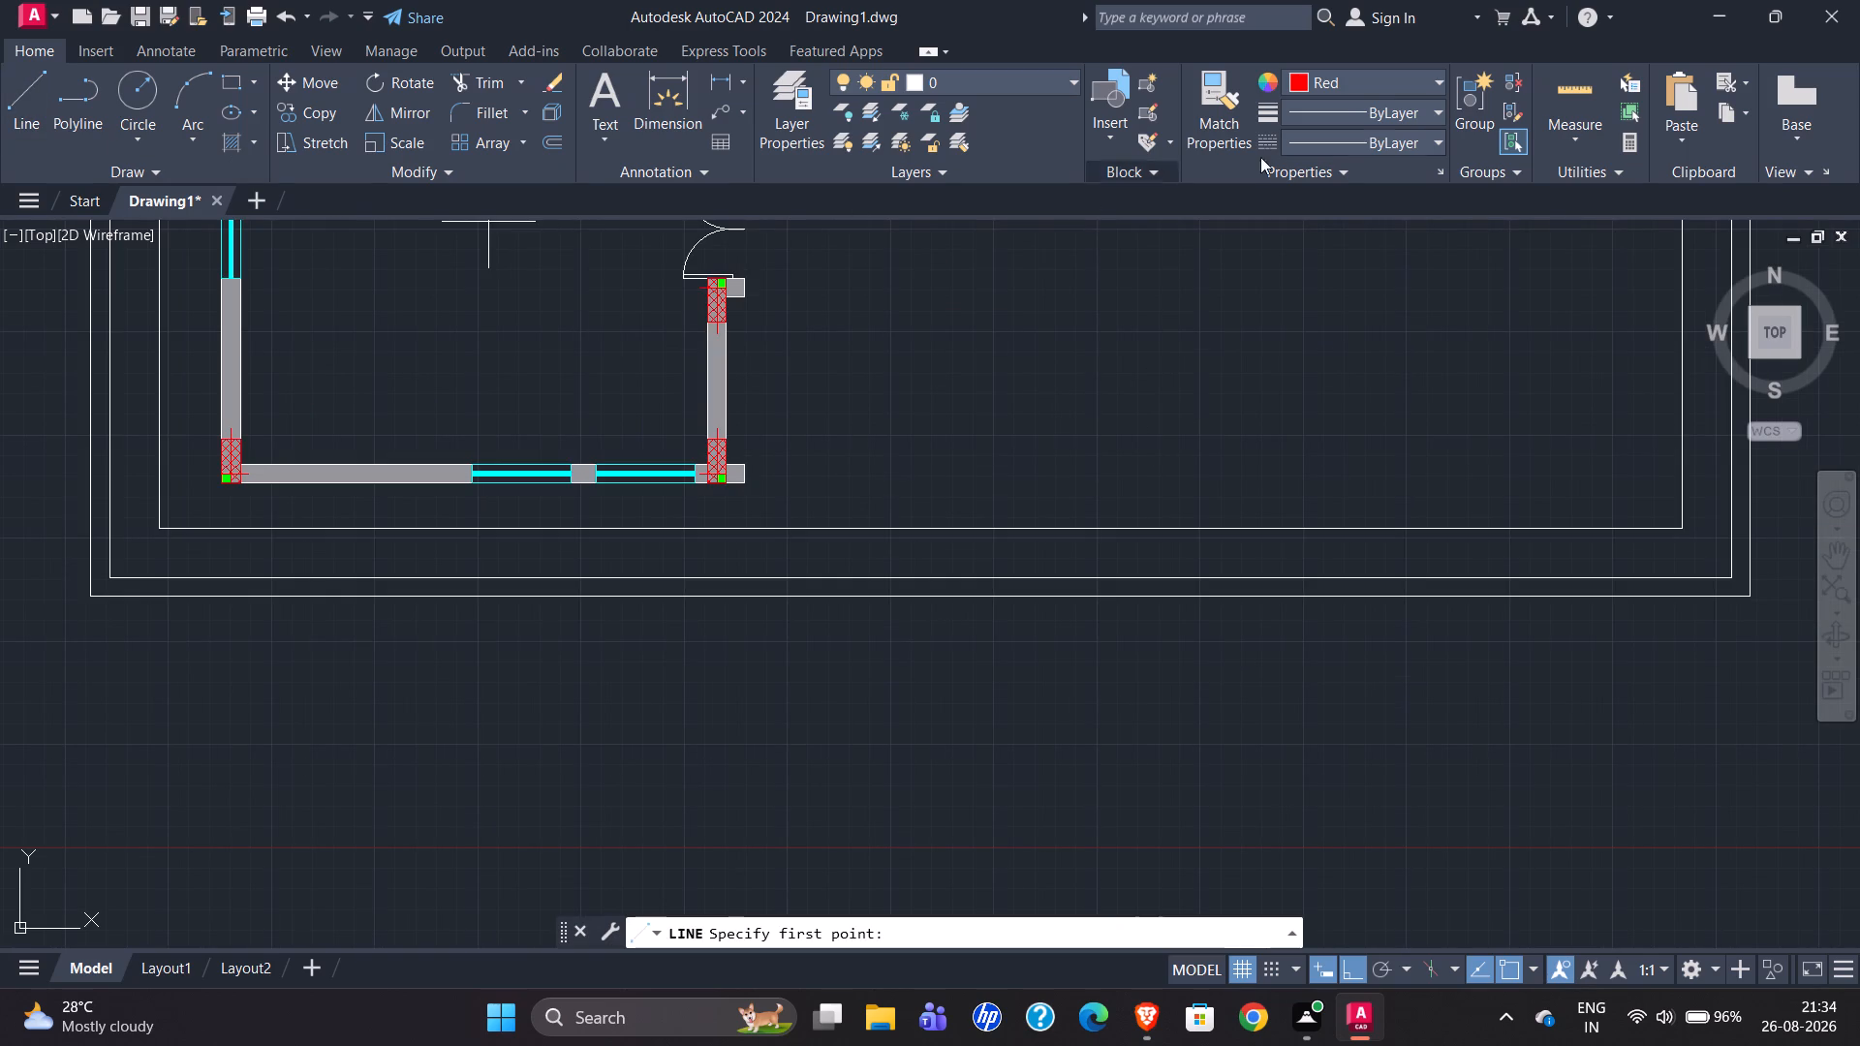
click(1403, 67)
click(1397, 88)
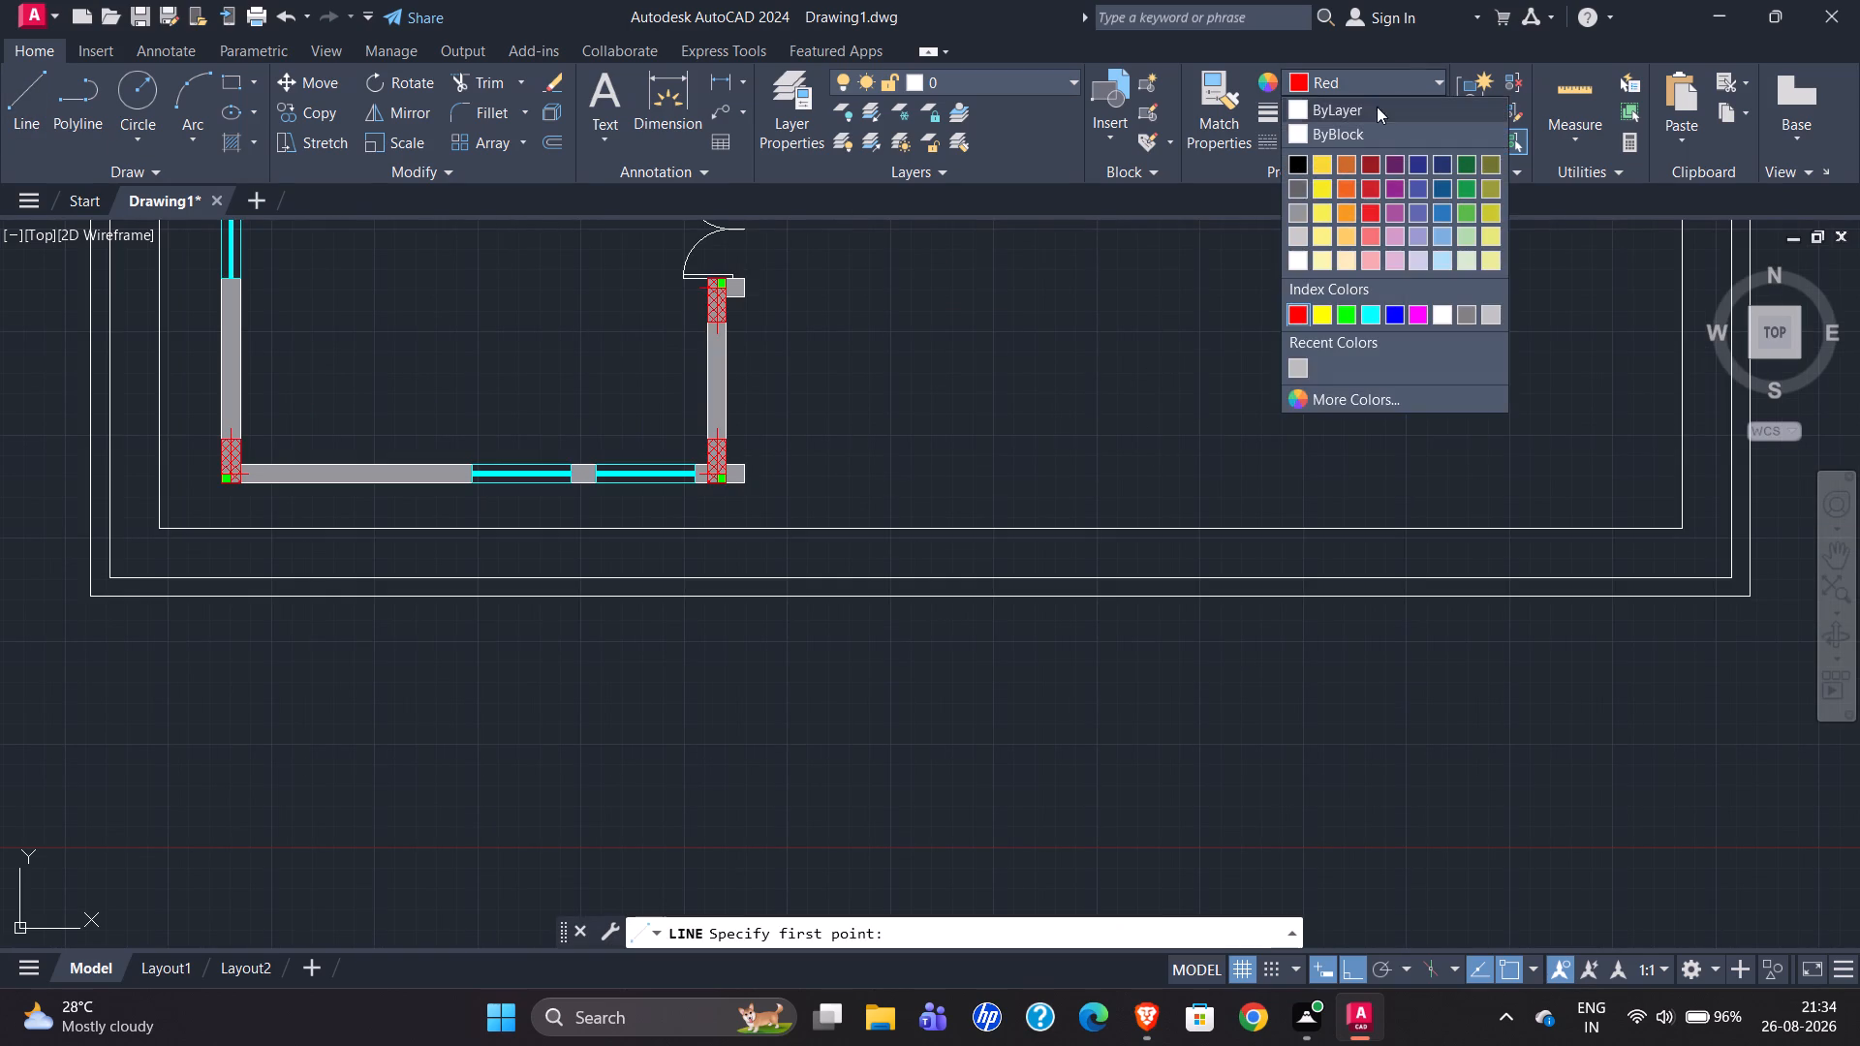
click(1369, 110)
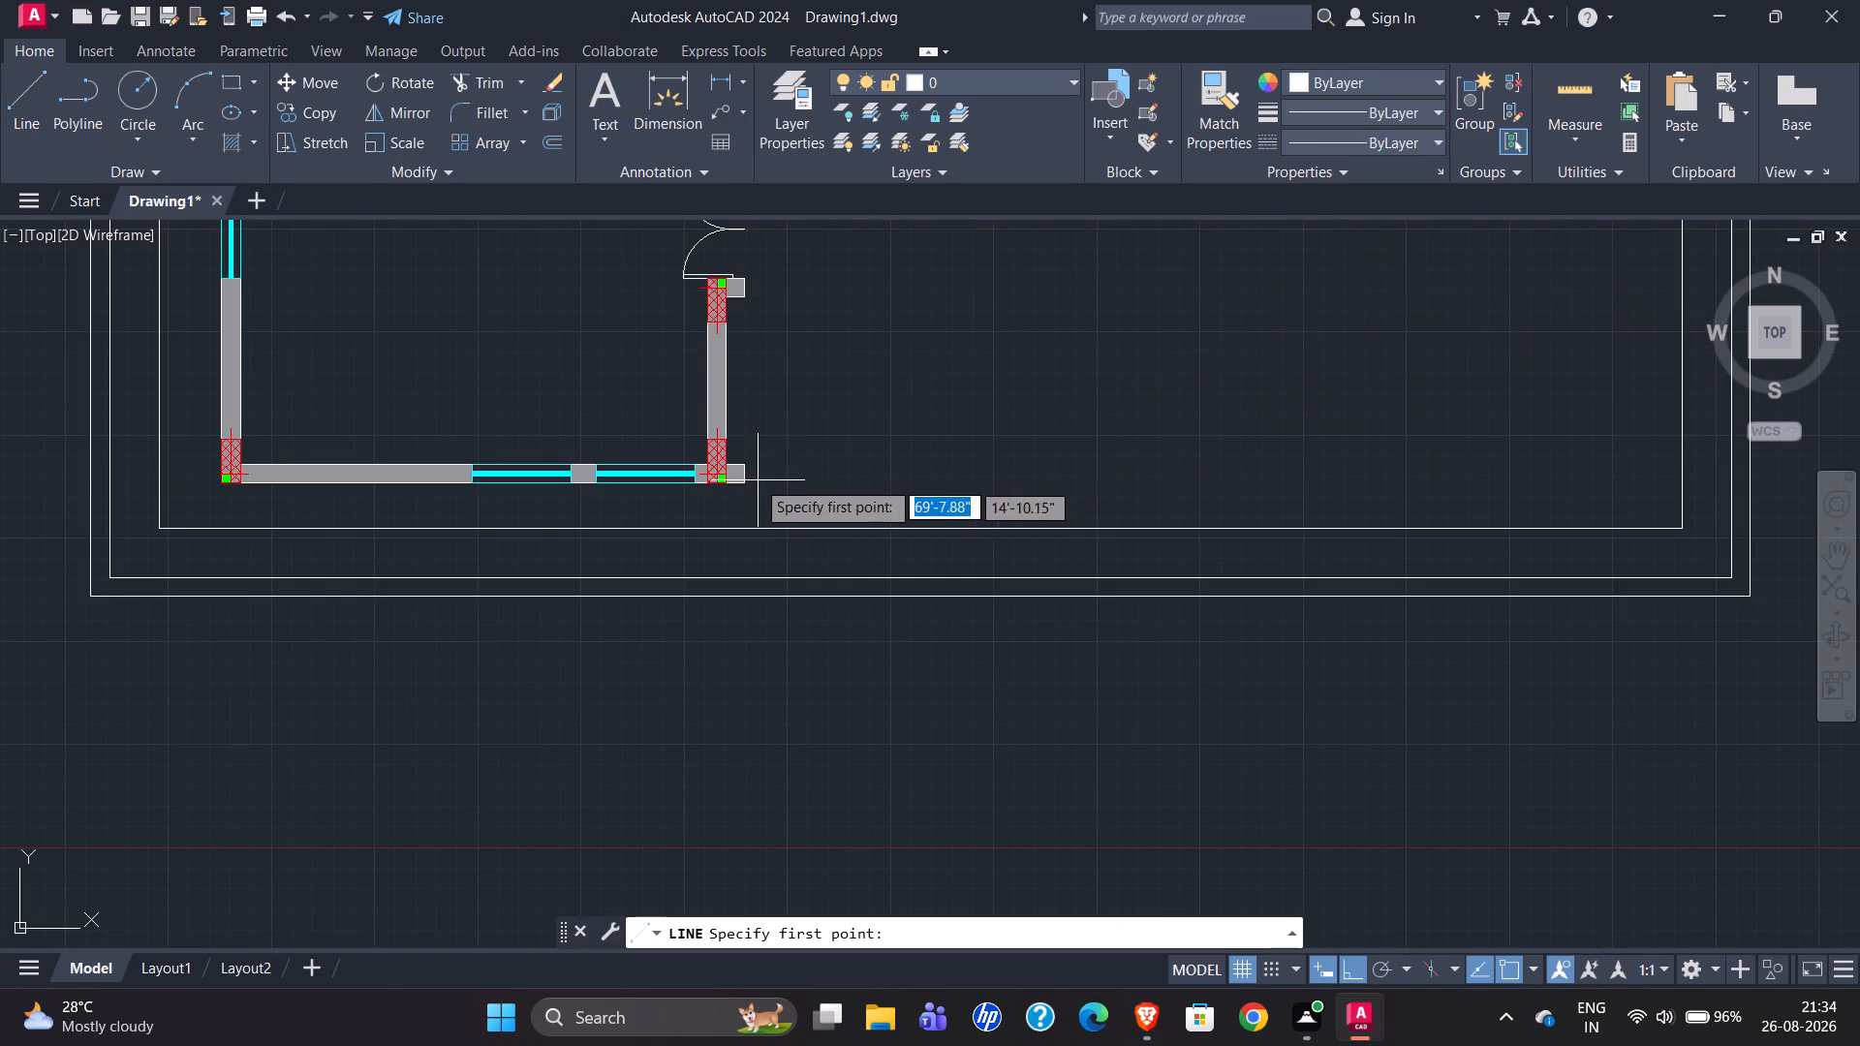
scroll(732, 478, up, 3)
click(777, 497)
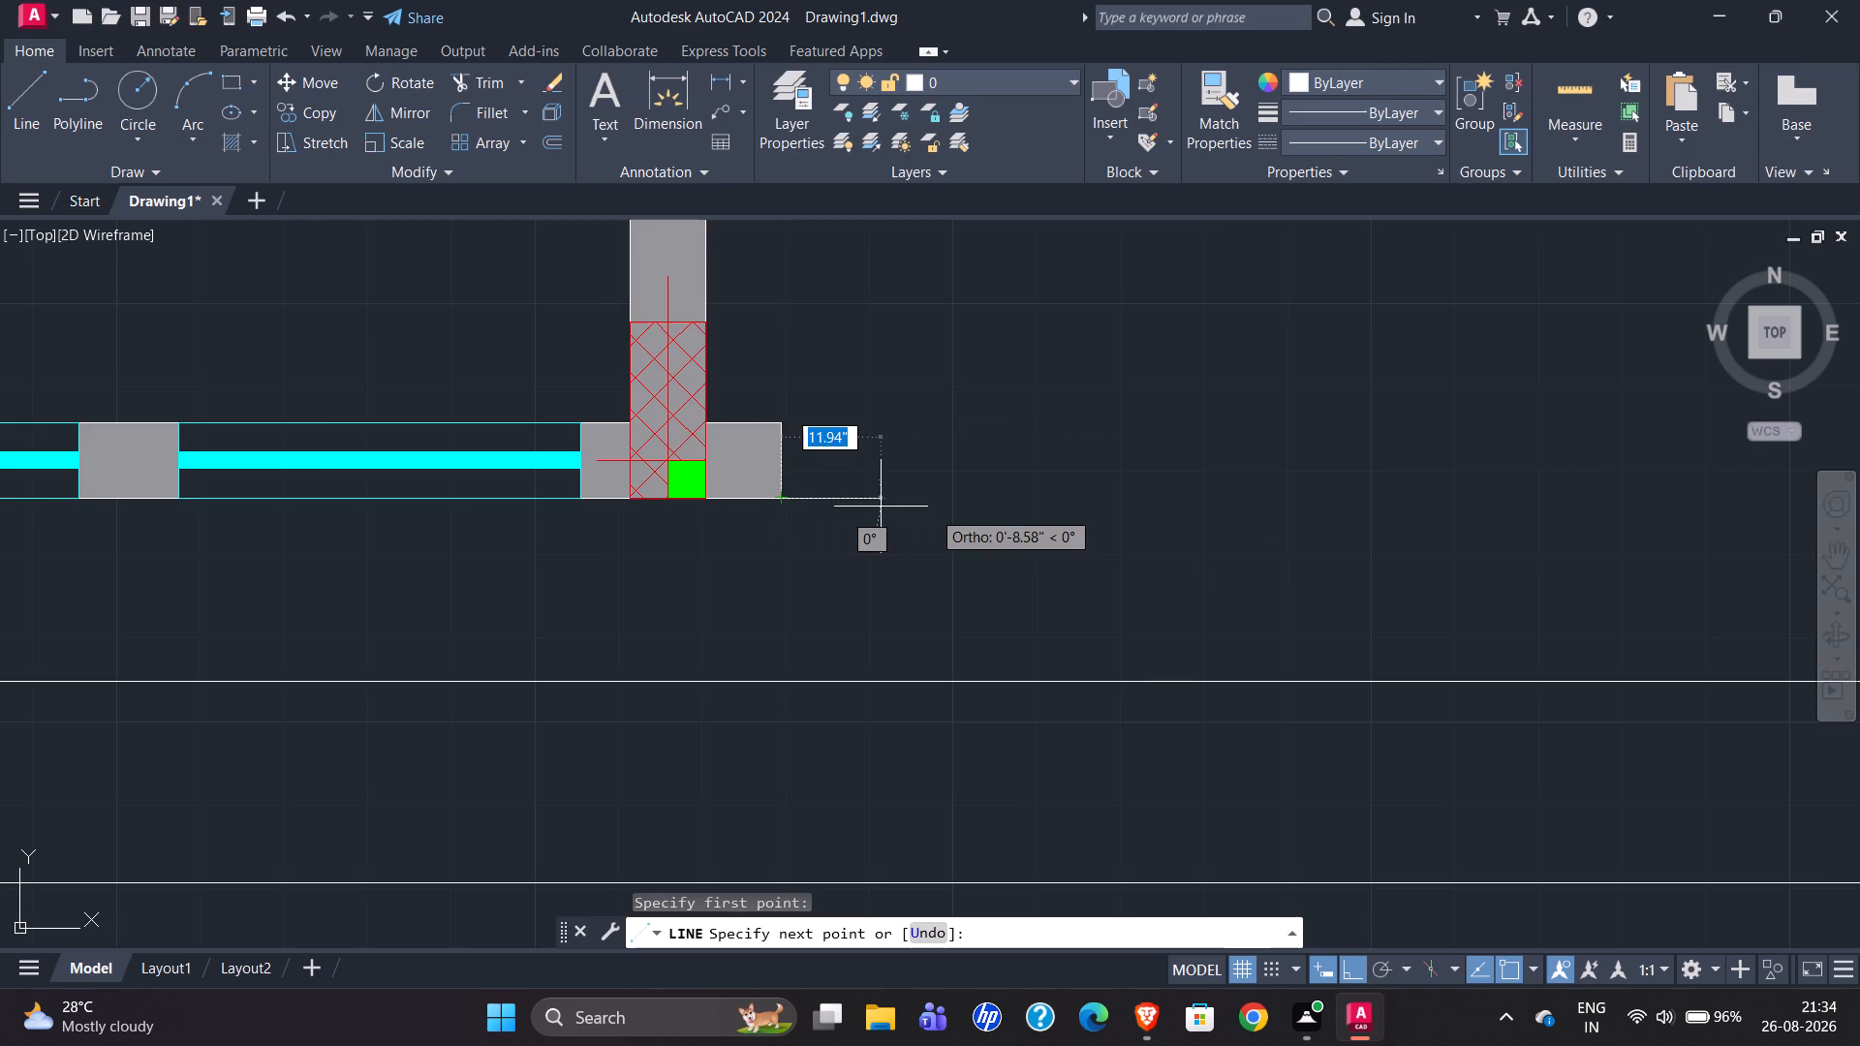
scroll(628, 520, down, 2)
scroll(743, 490, down, 3)
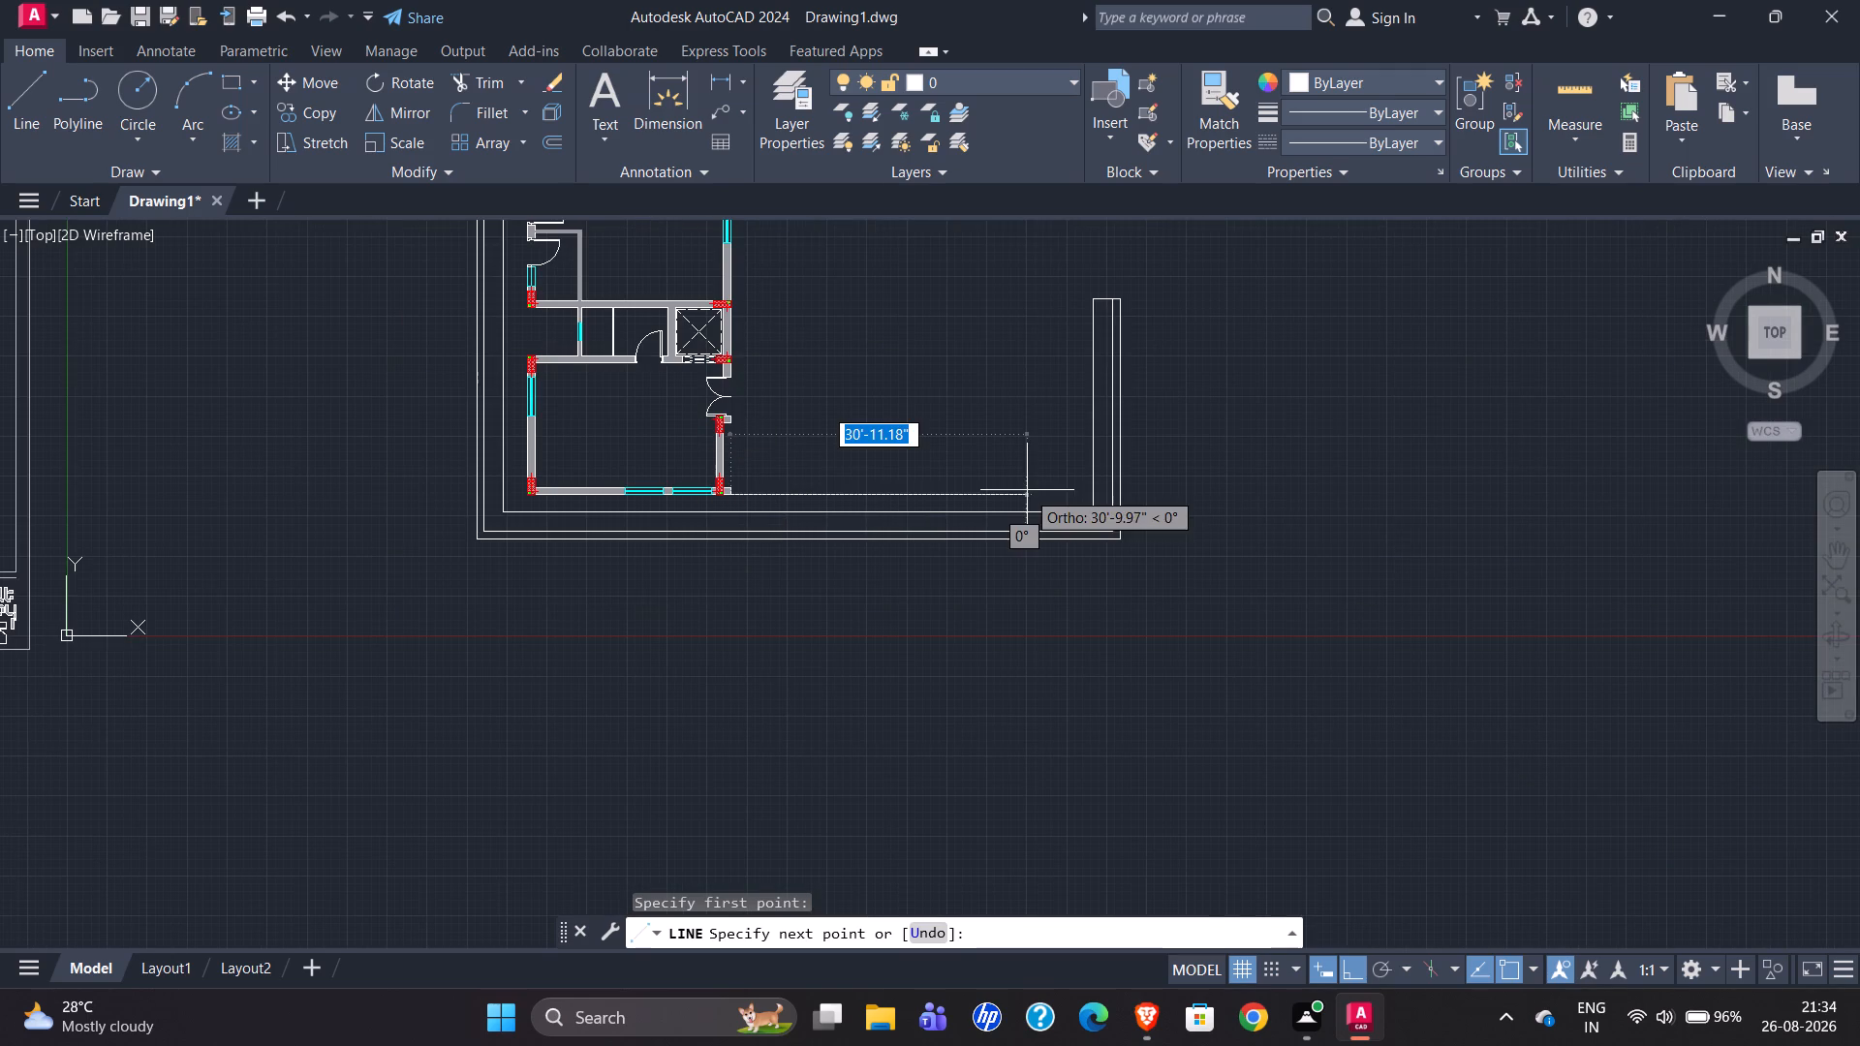
scroll(915, 477, up, 3)
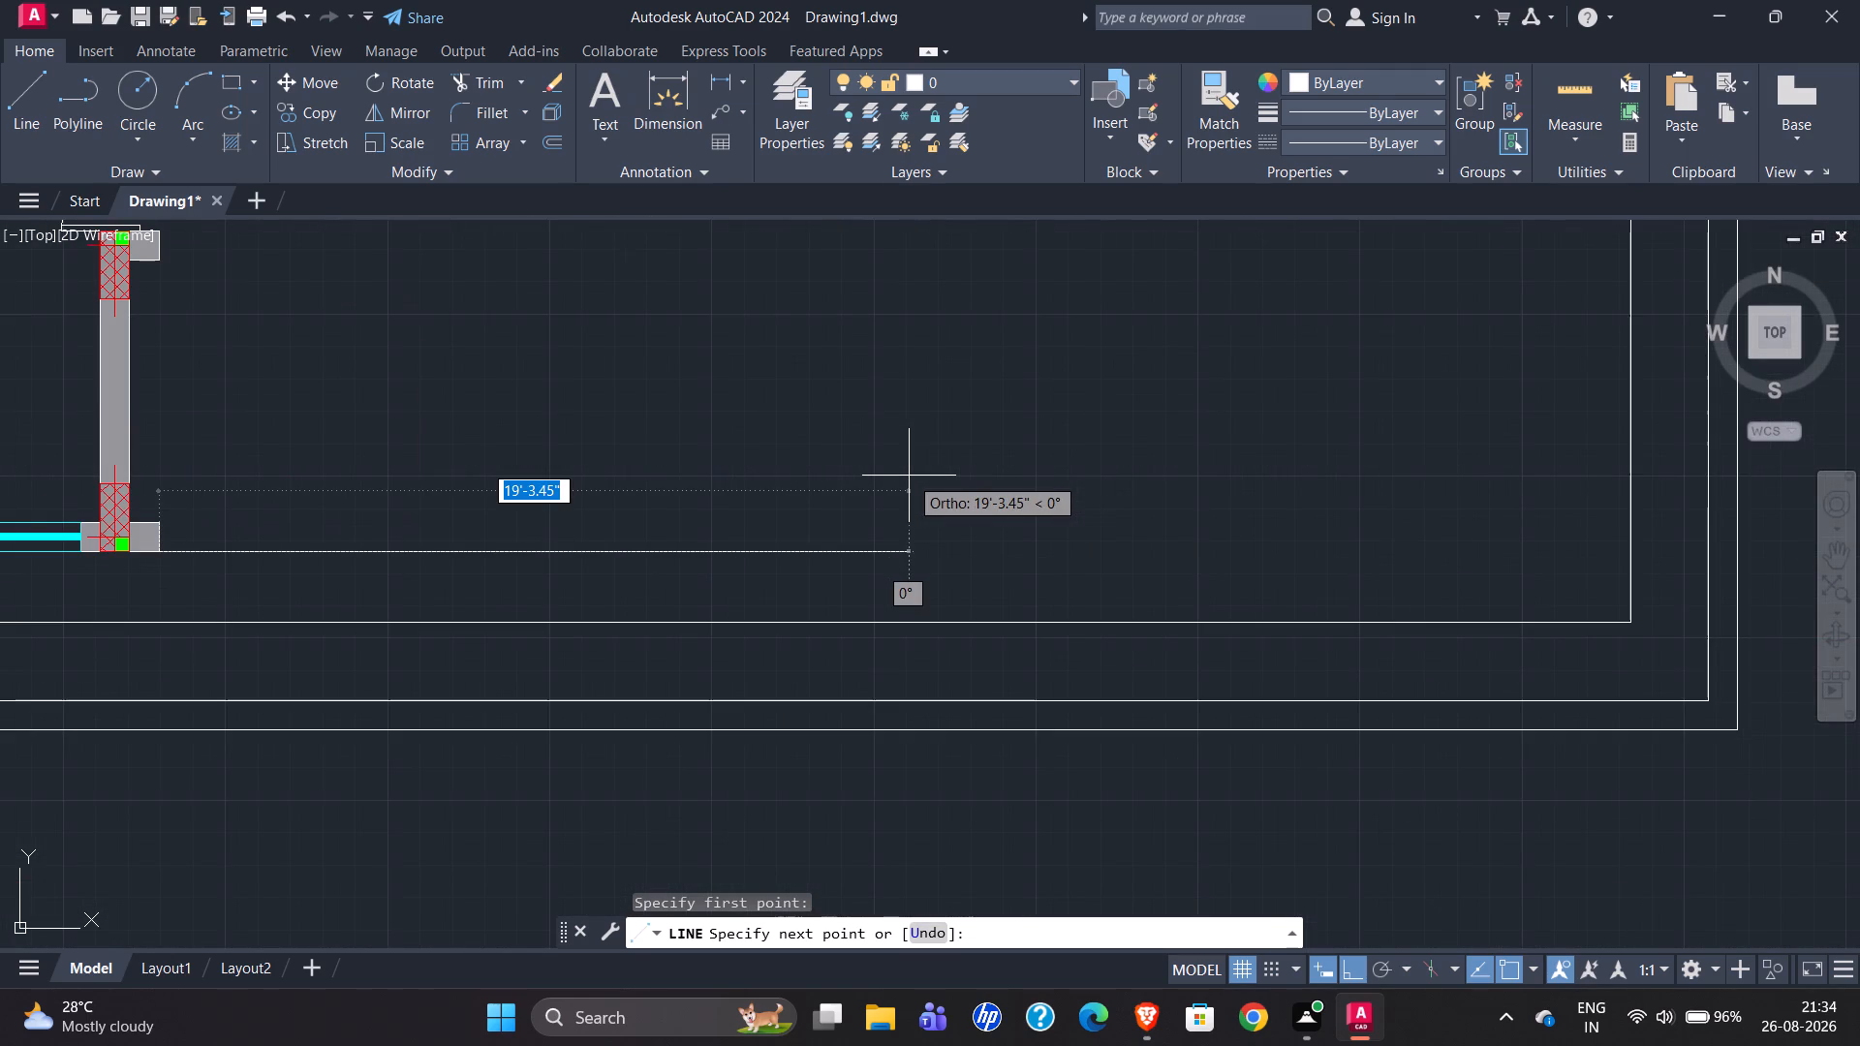
text(14)
text('6)
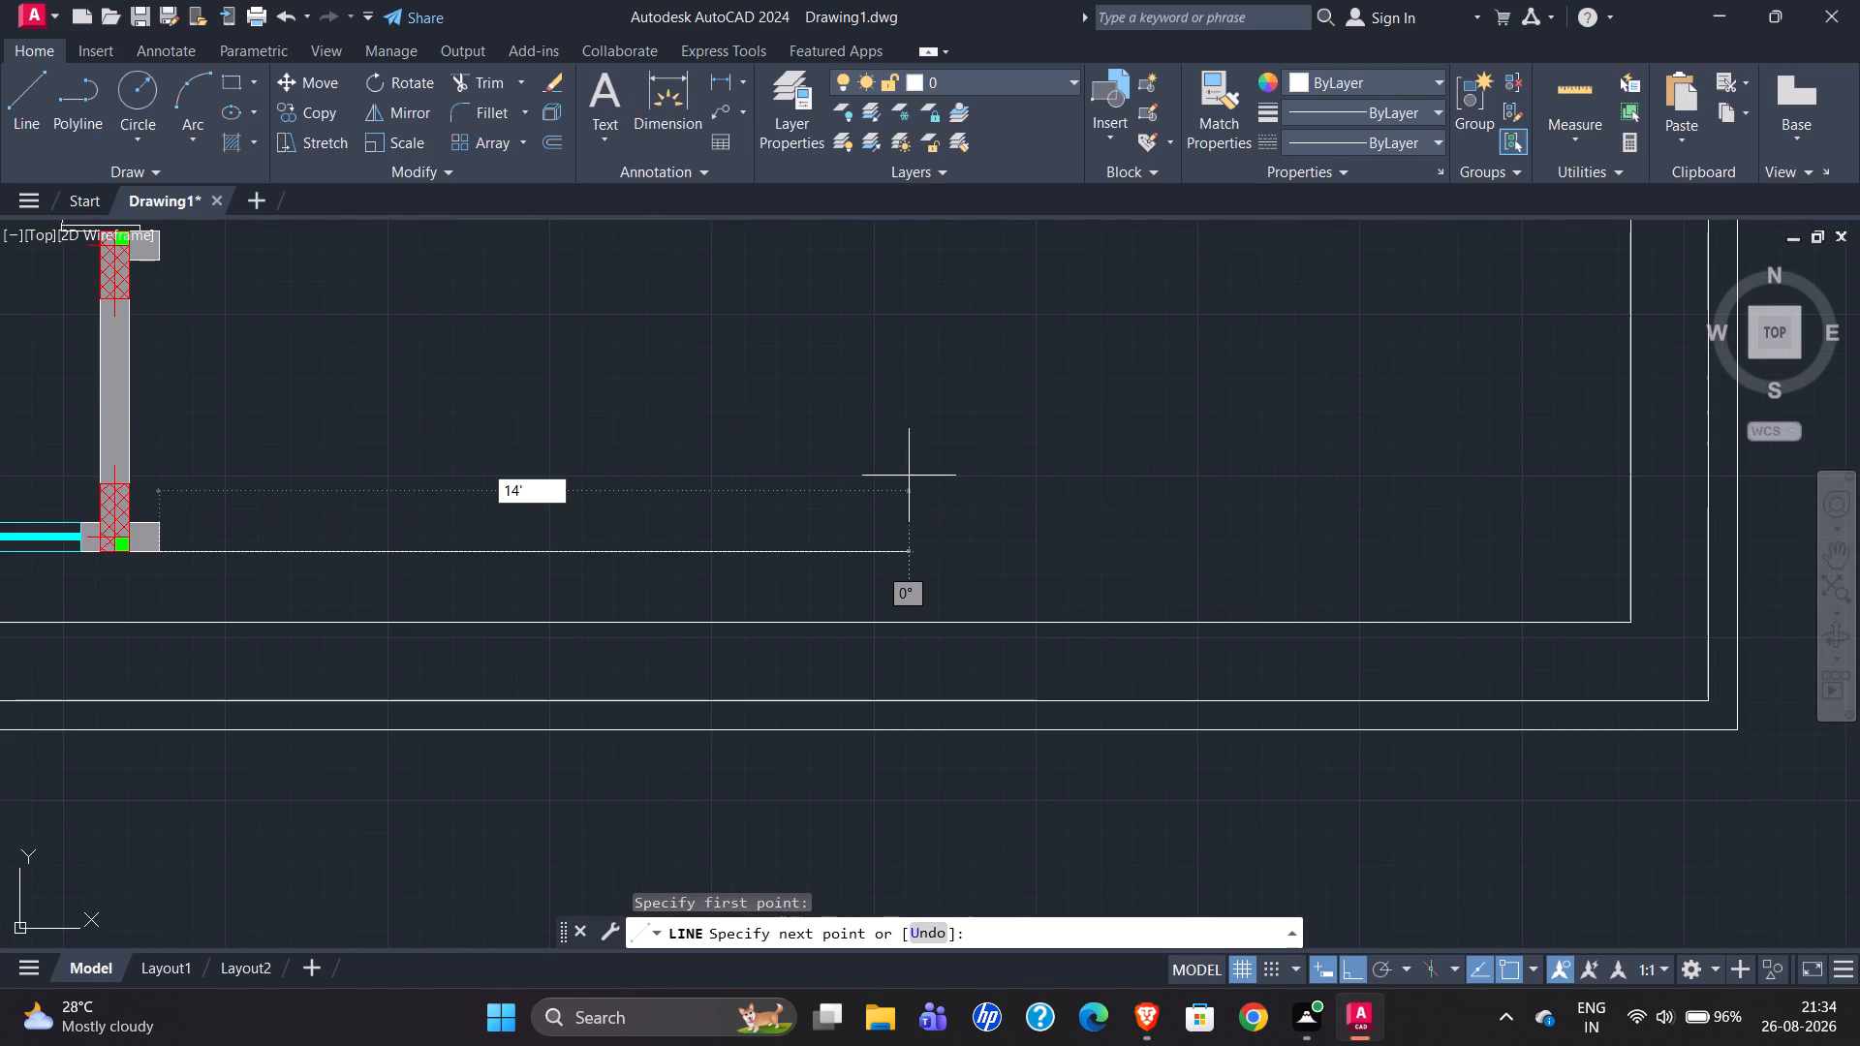
key(shift+quotedbl)
key(Return)
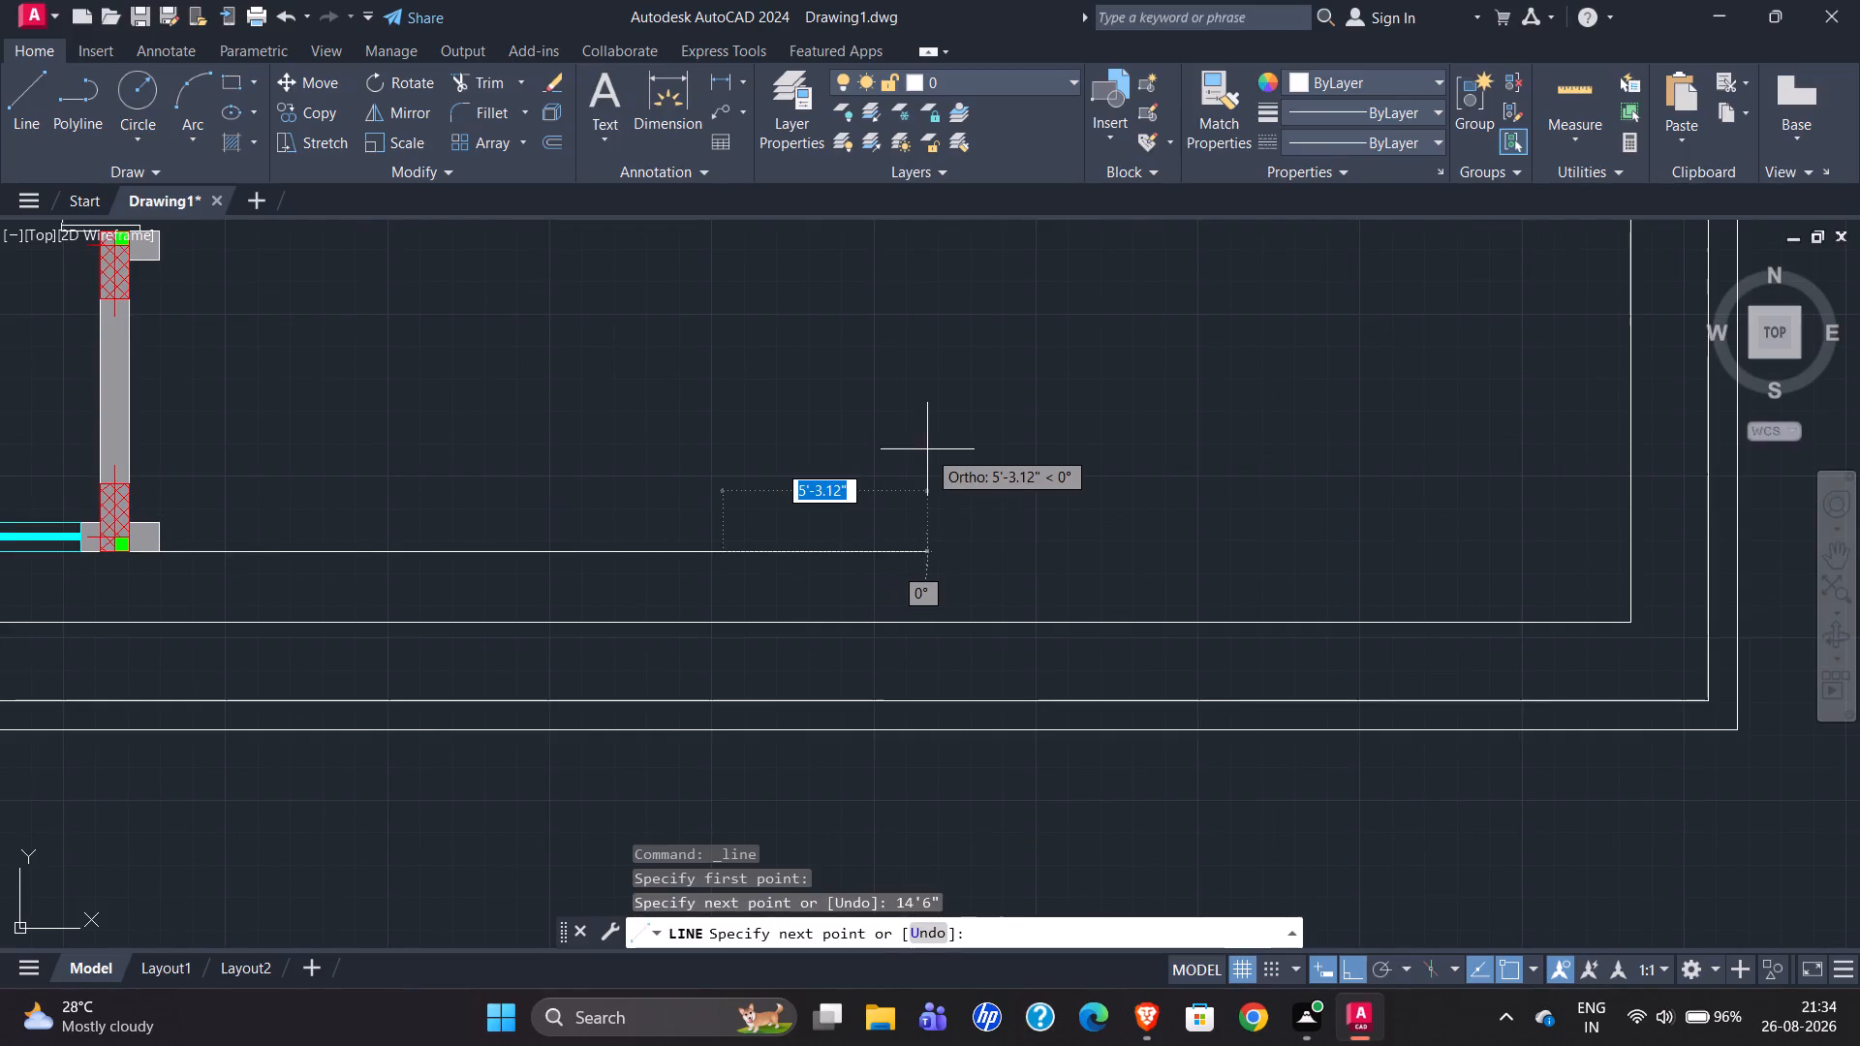
key(Escape)
Examine the lower free-standing column between the office room and staircase in the reference plan against the redrawn plan.
scroll(813, 500, down, 3)
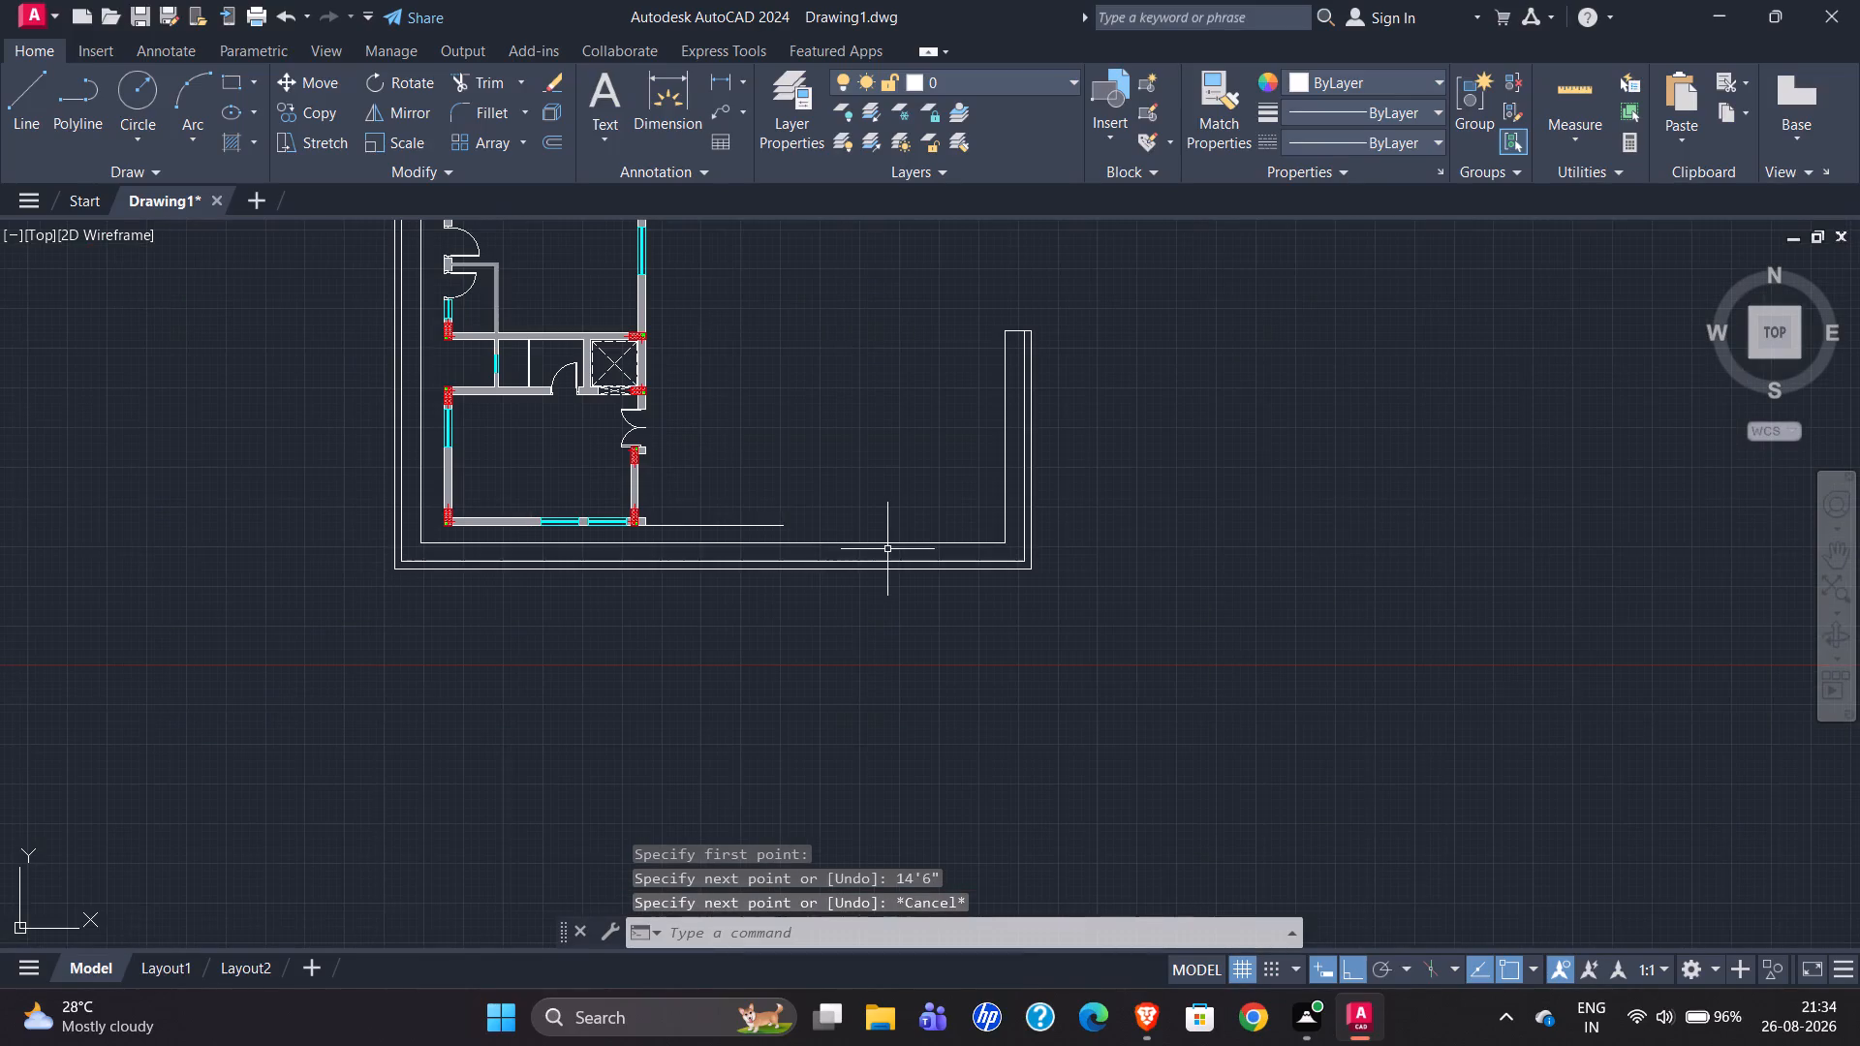
scroll(633, 534, up, 2)
scroll(861, 514, down, 3)
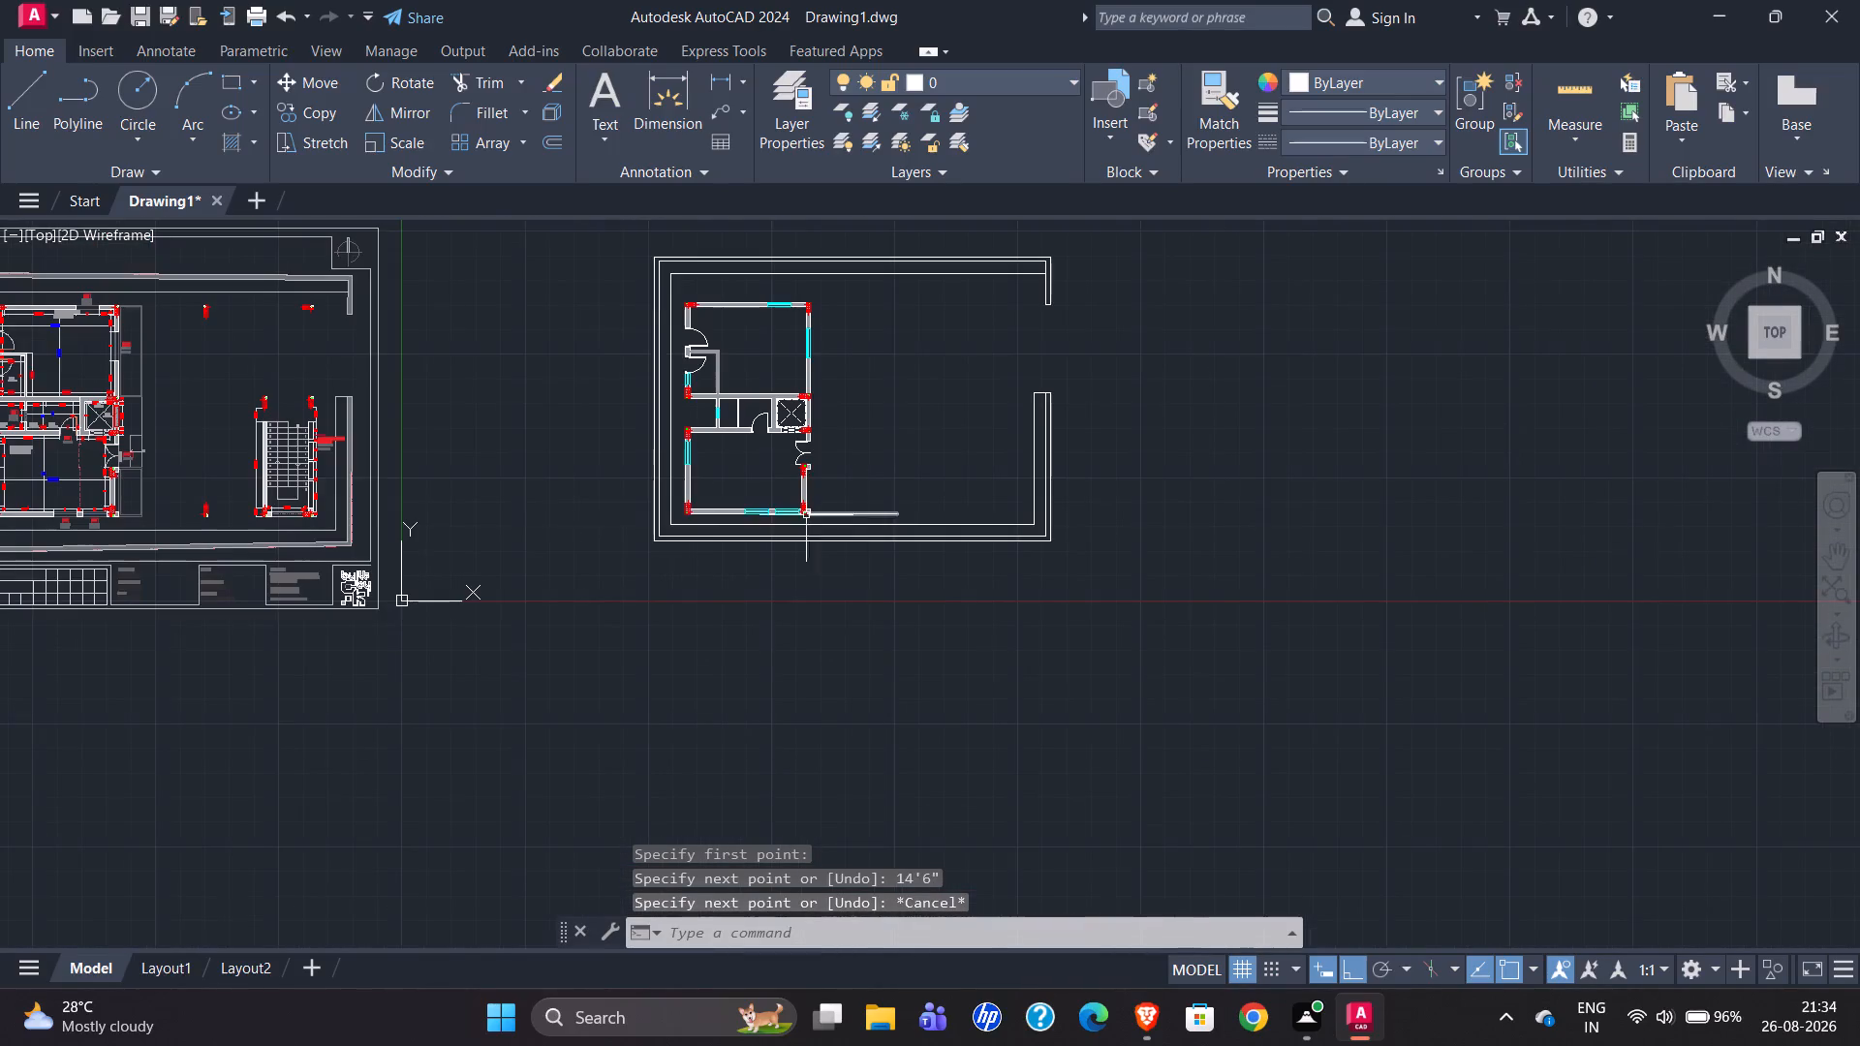
scroll(133, 546, up, 4)
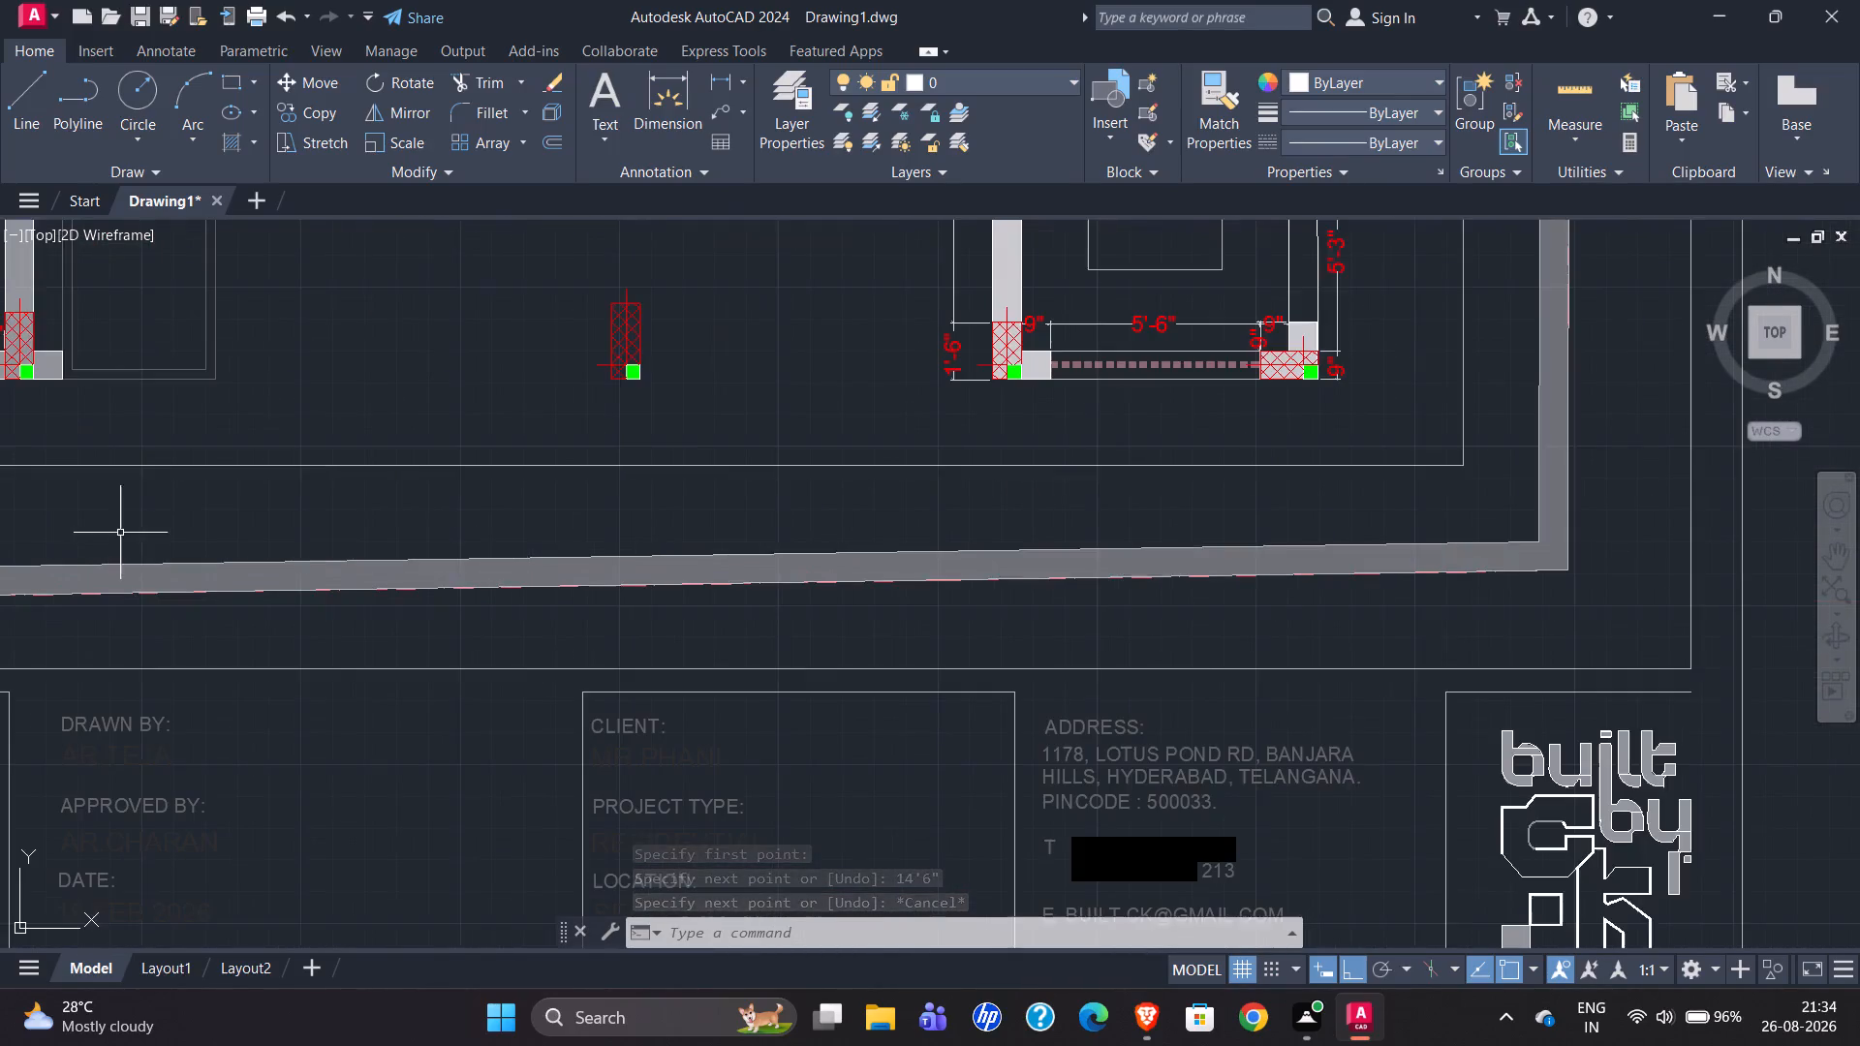
scroll(716, 517, down, 1)
scroll(210, 412, up, 2)
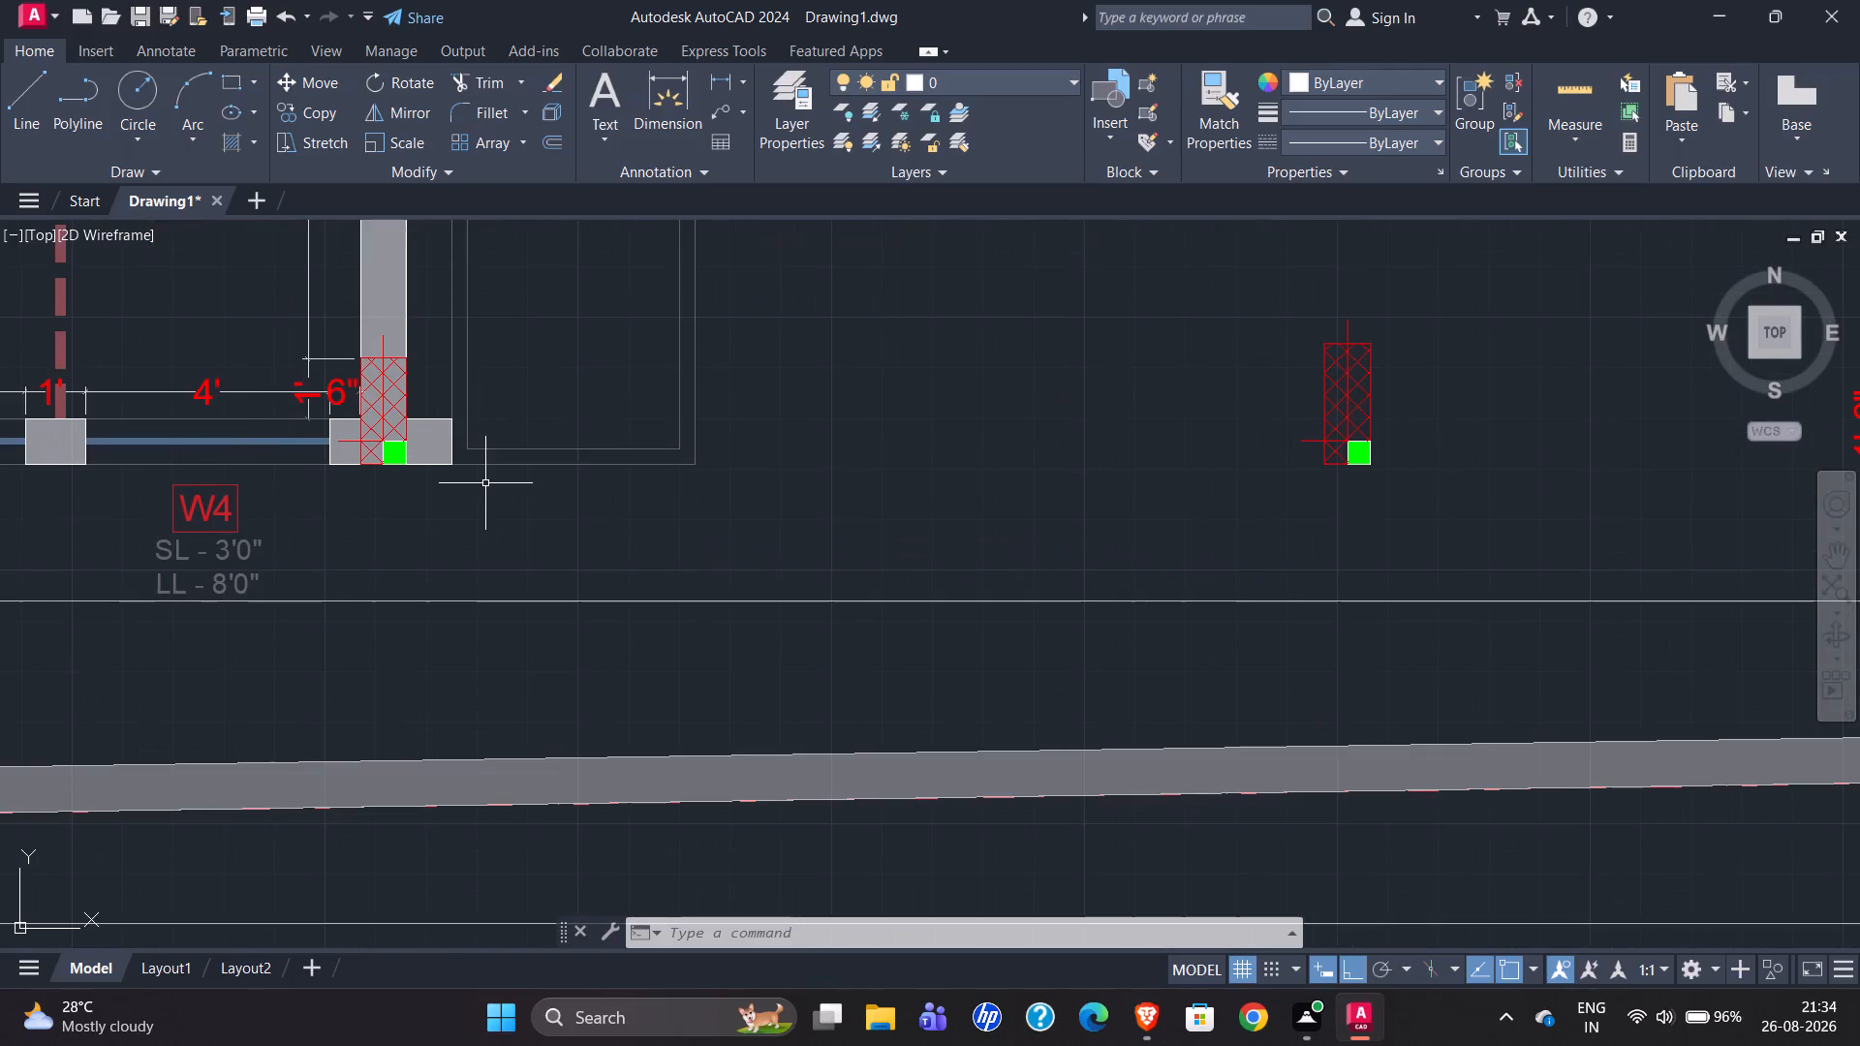
scroll(225, 506, down, 1)
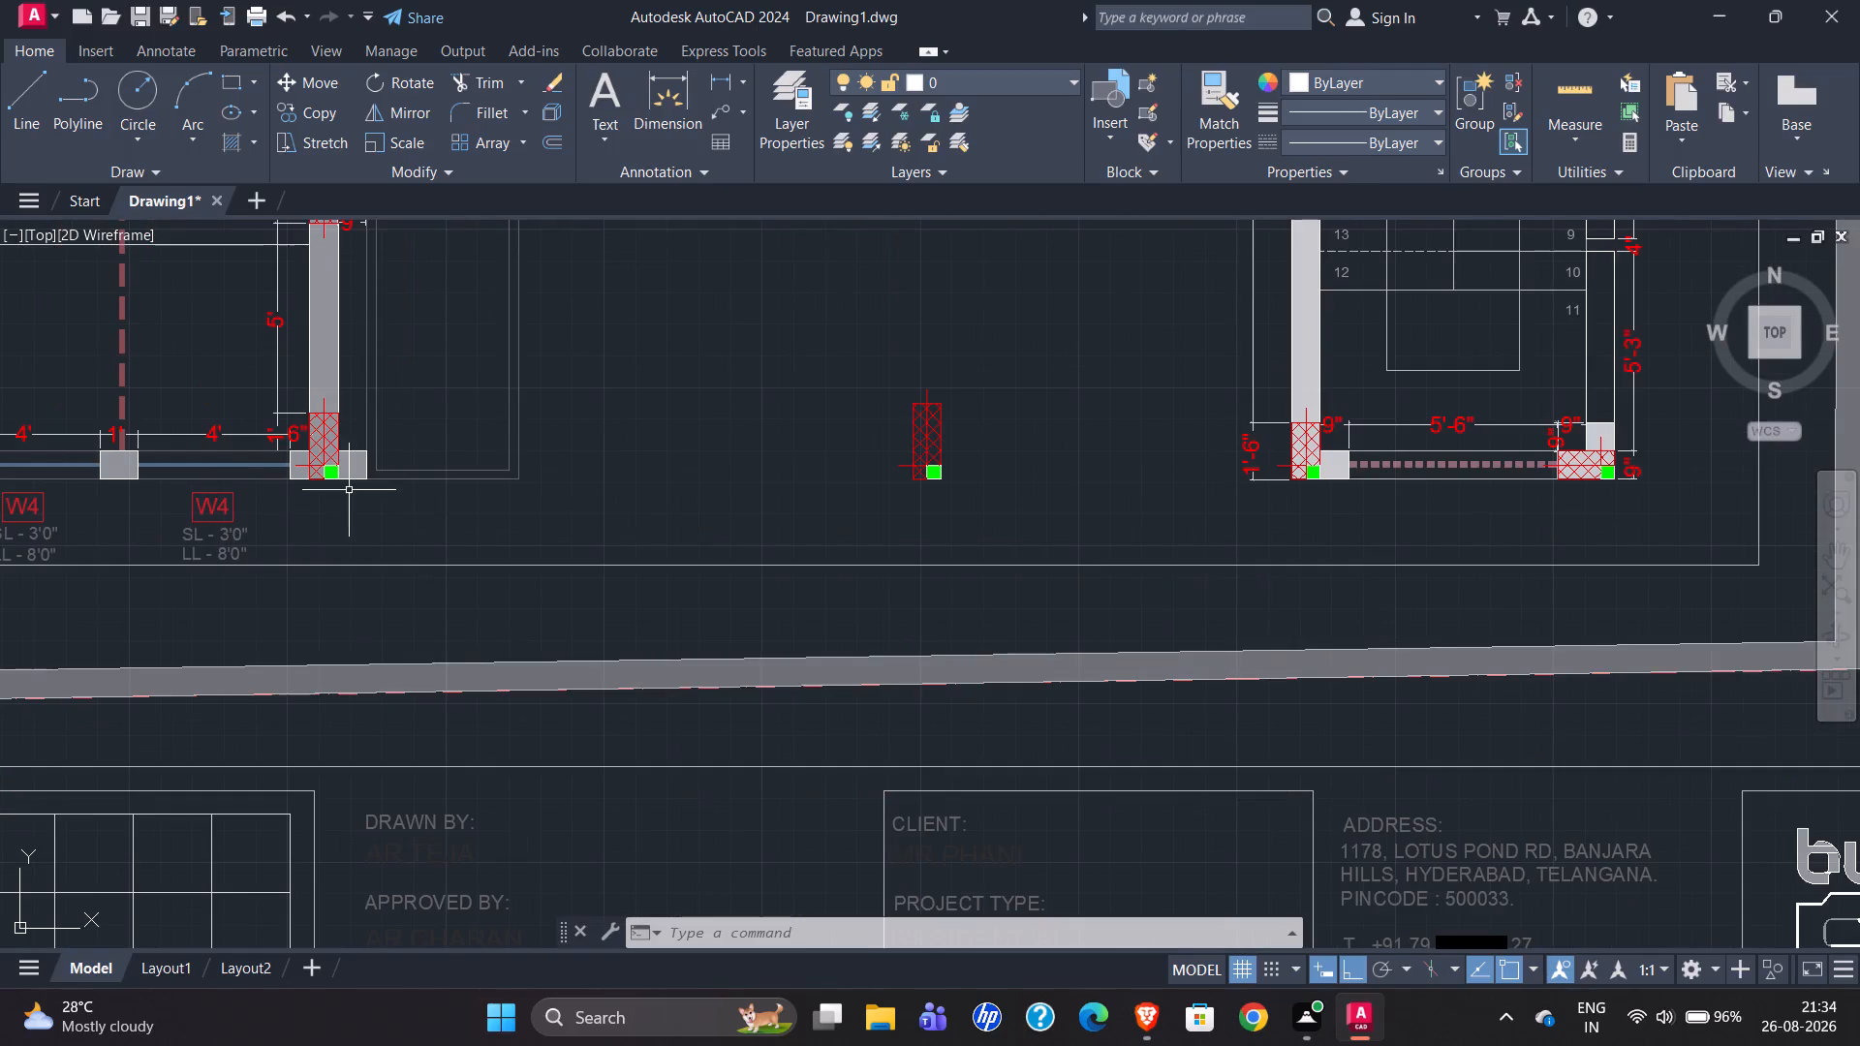
scroll(259, 477, down, 3)
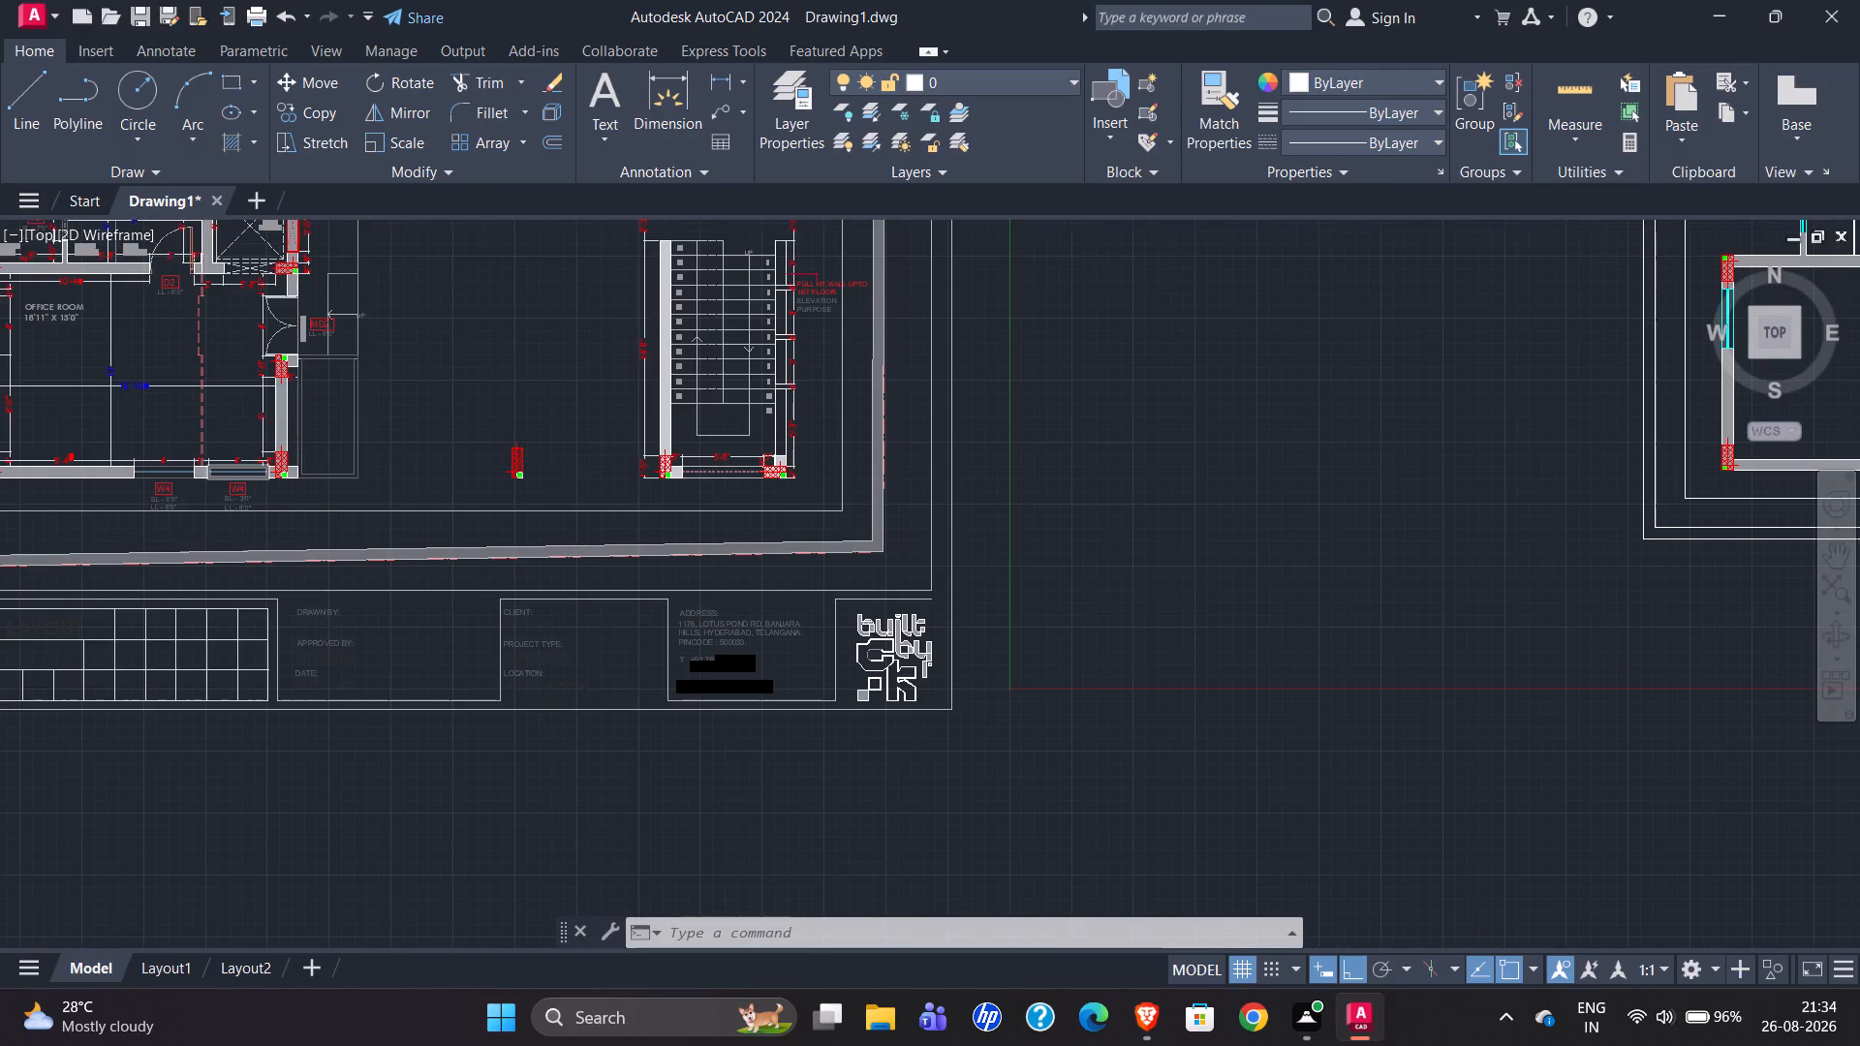
Measure the distance from the reference plan's lower free-standing column to the staircase's lower-left column with a temporary line.
scroll(412, 459, up, 4)
click(46, 130)
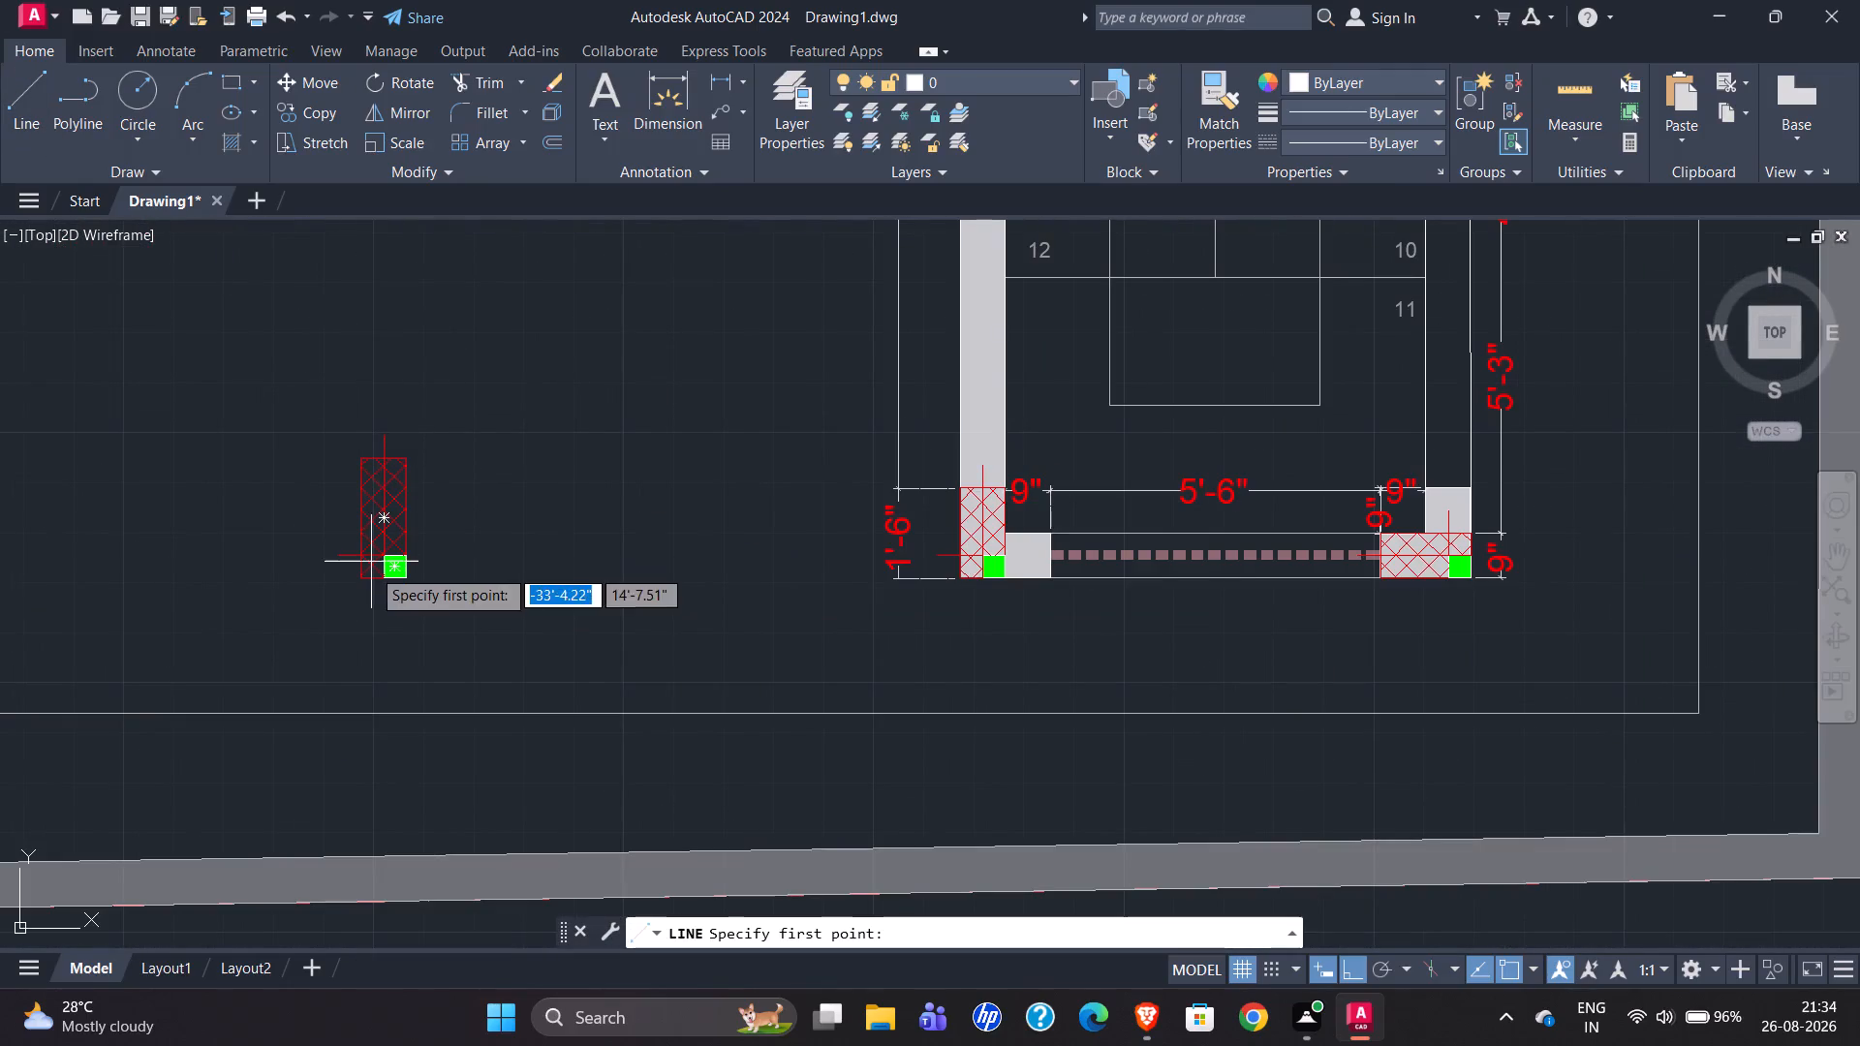
click(407, 578)
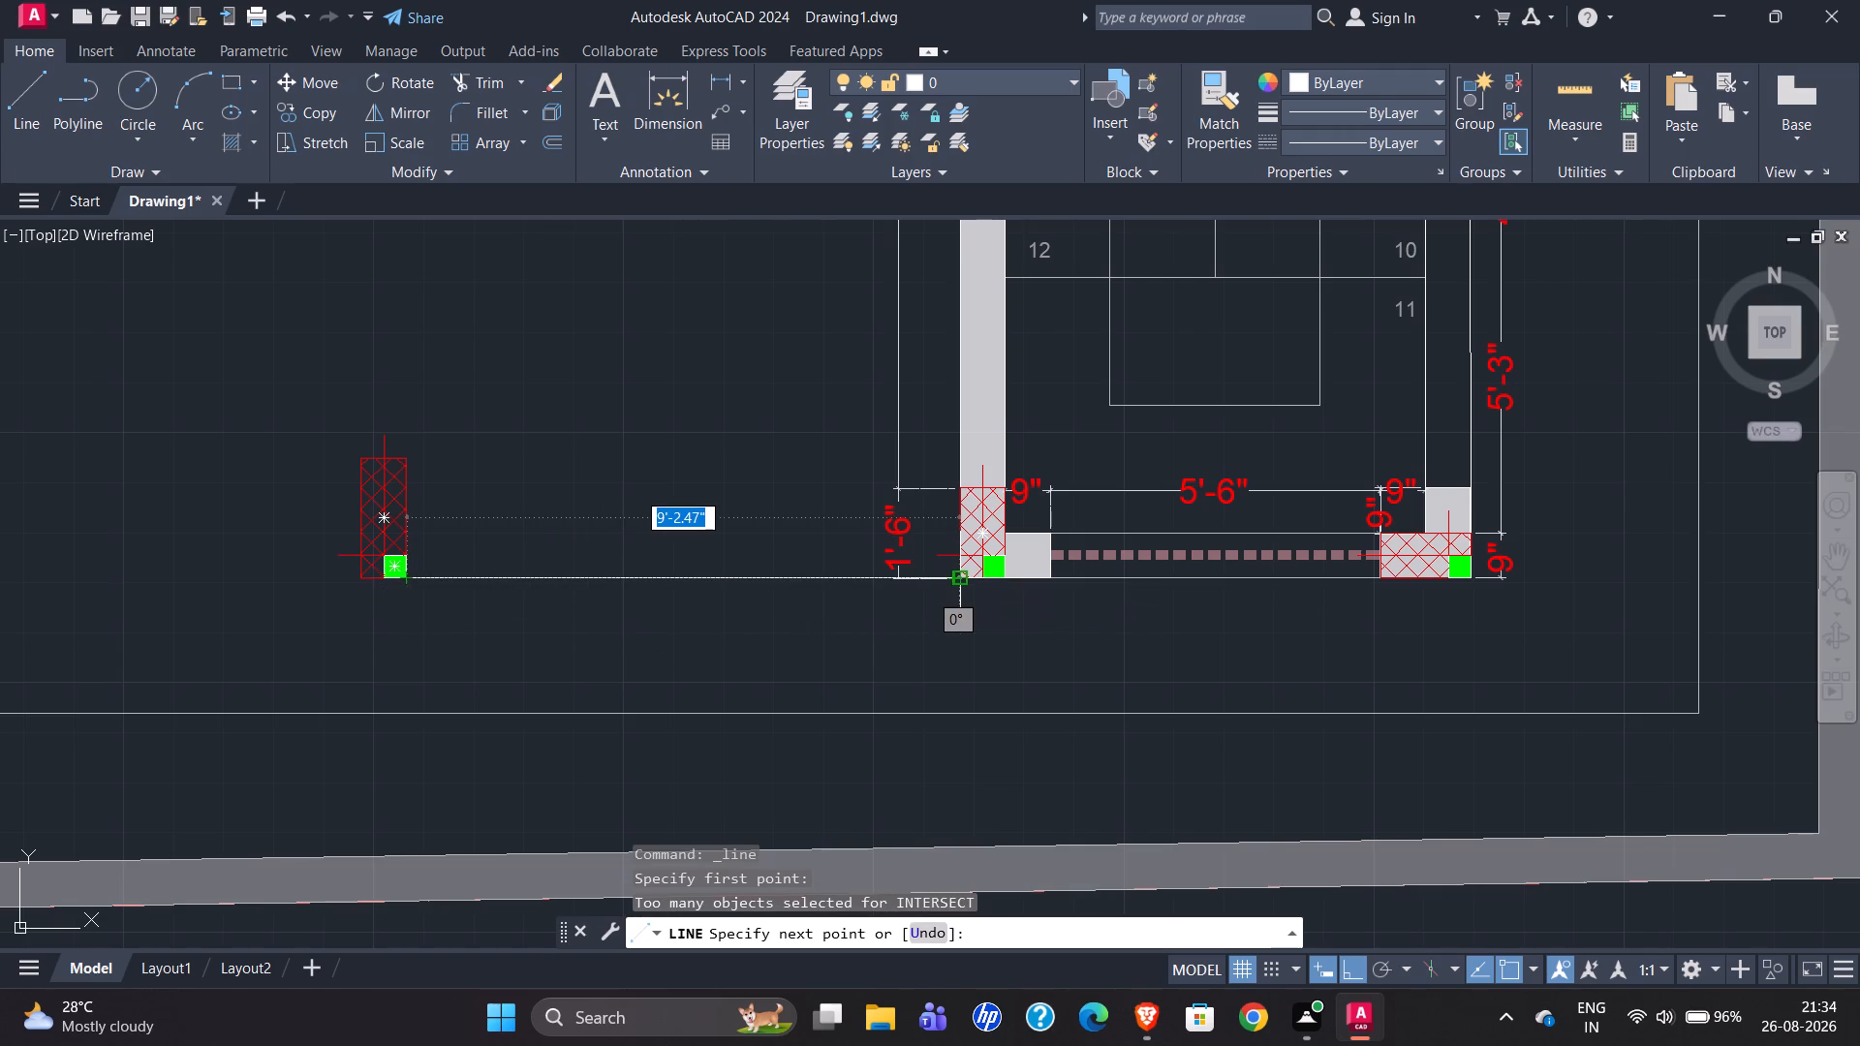
scroll(961, 582, up, 1)
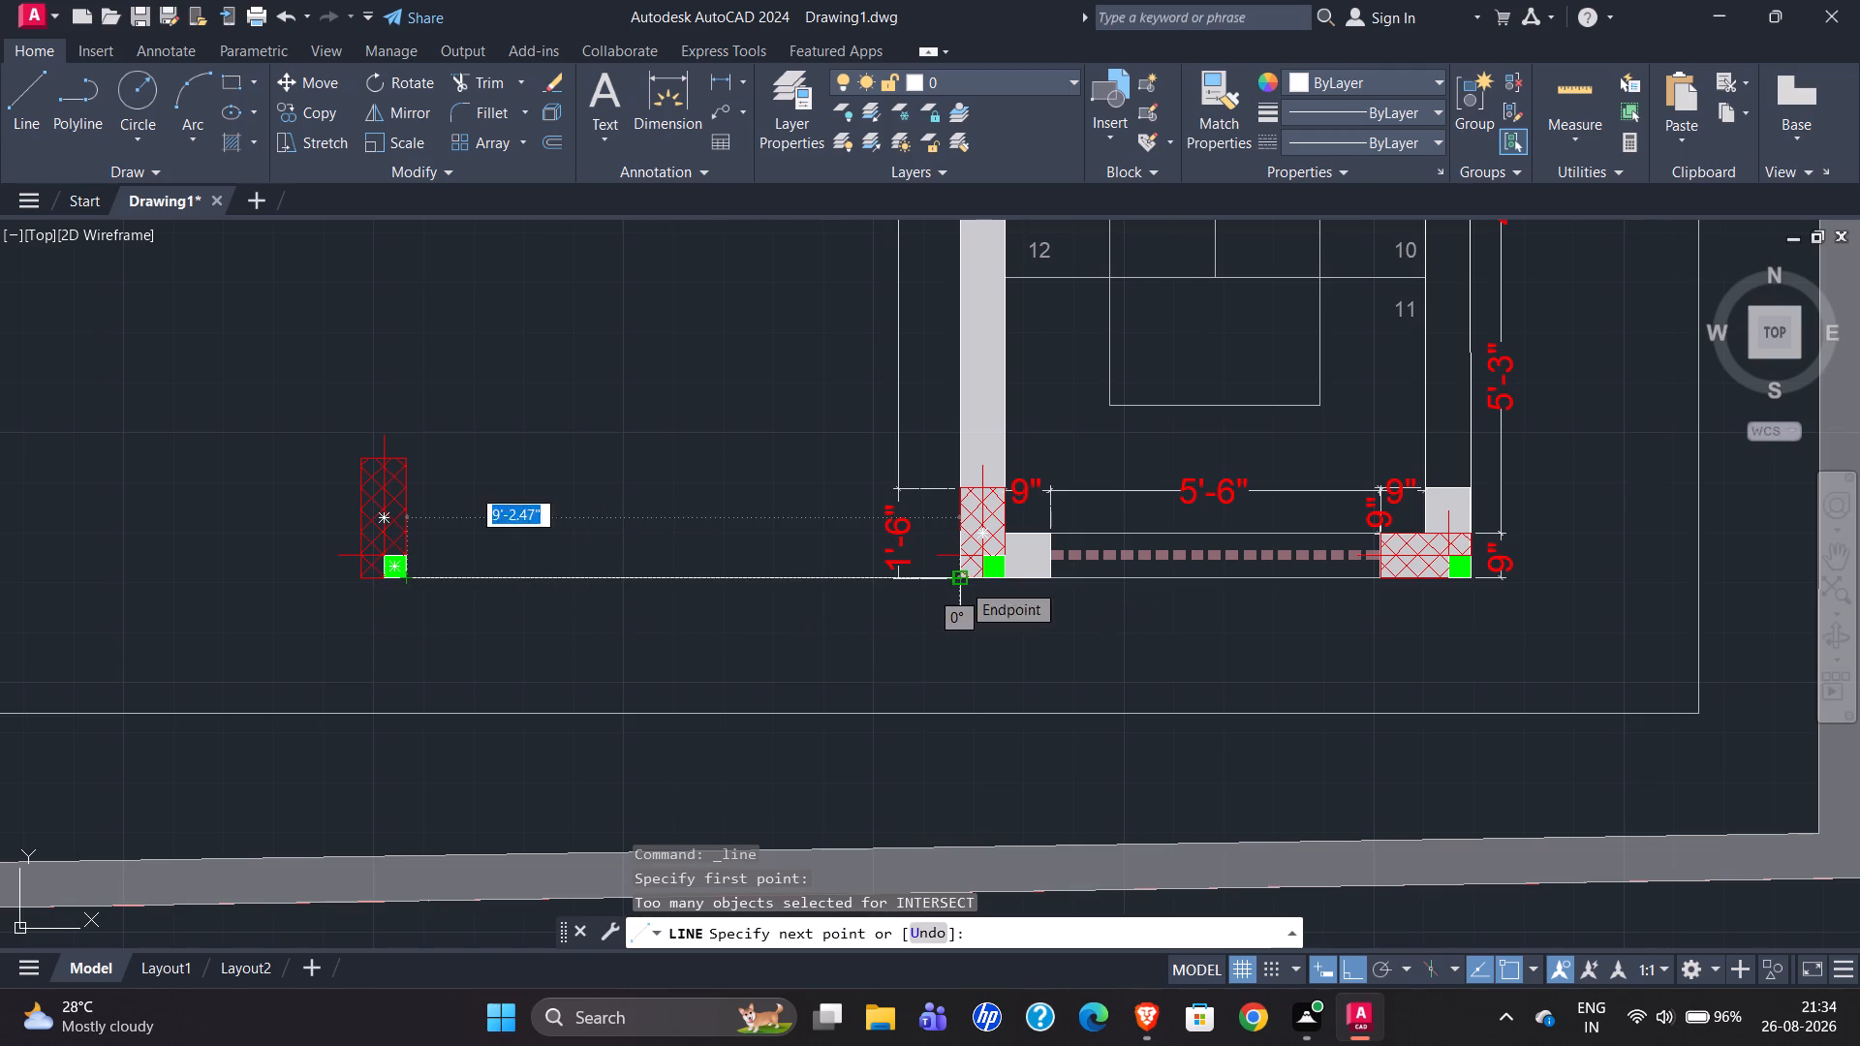
scroll(961, 582, up, 2)
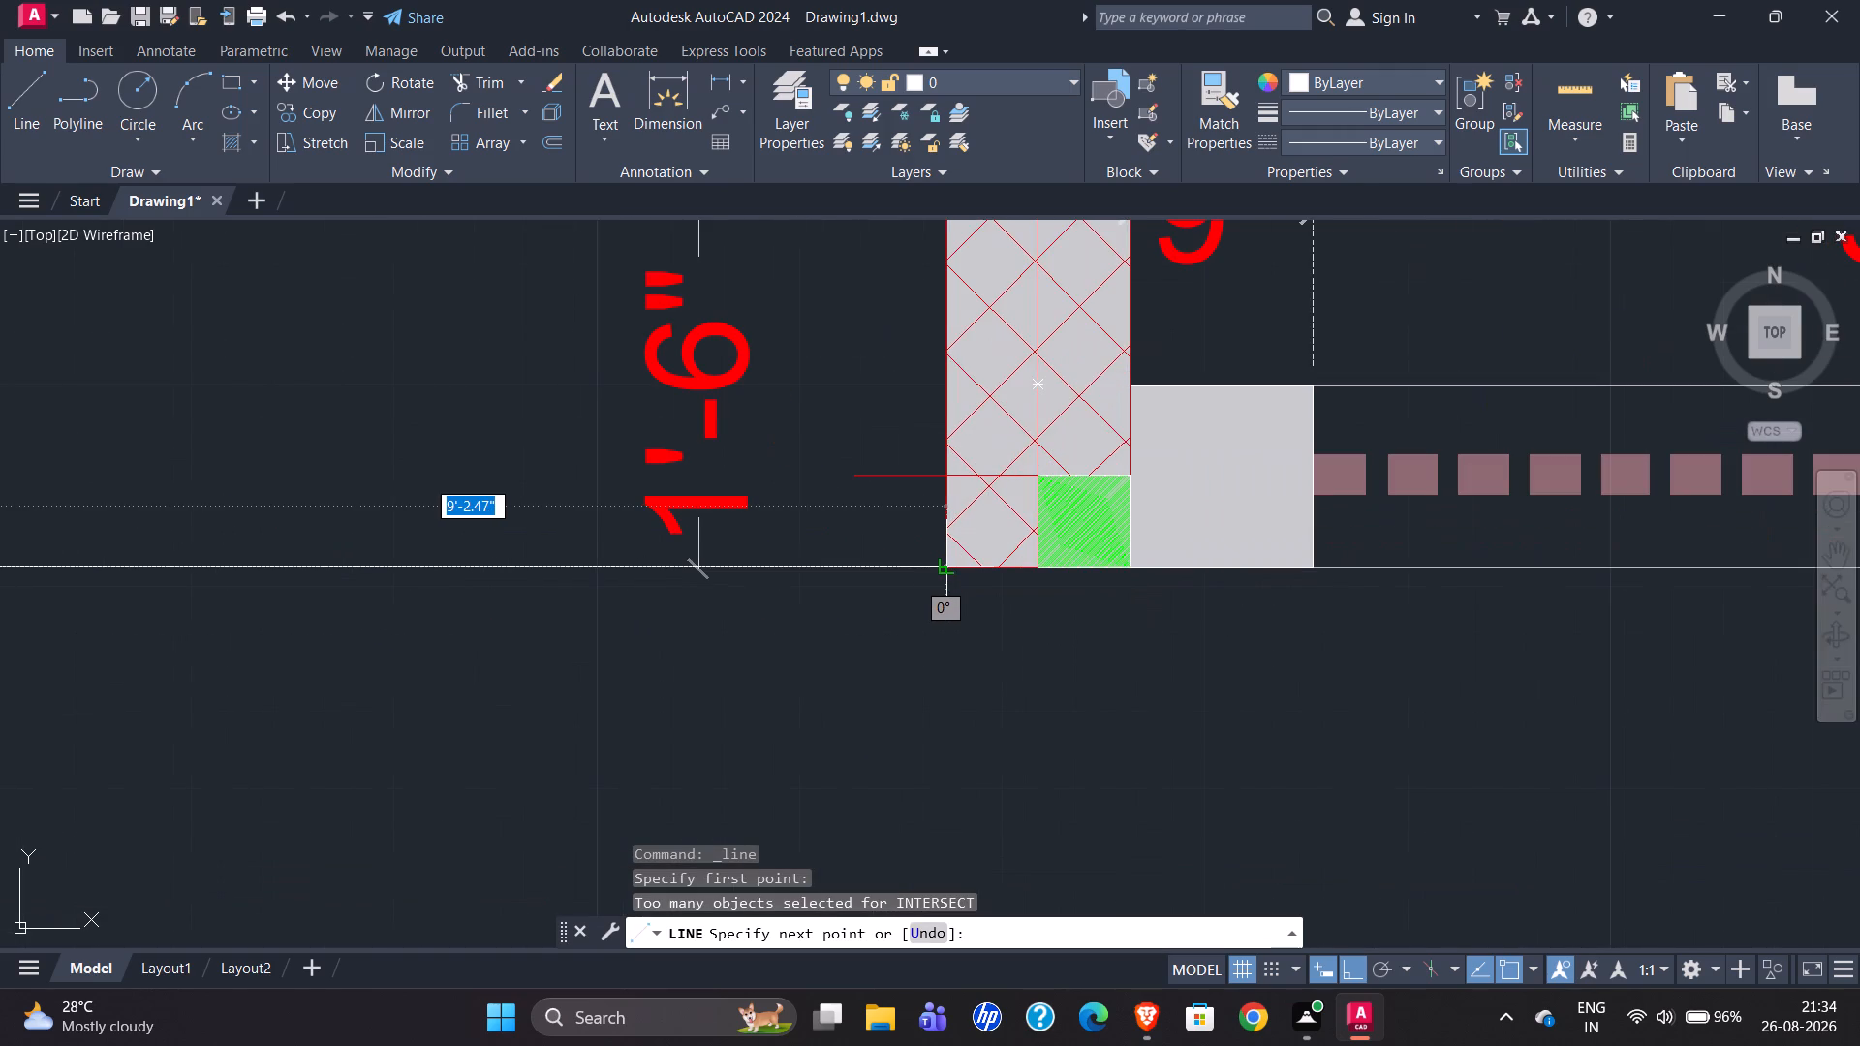
key(Escape)
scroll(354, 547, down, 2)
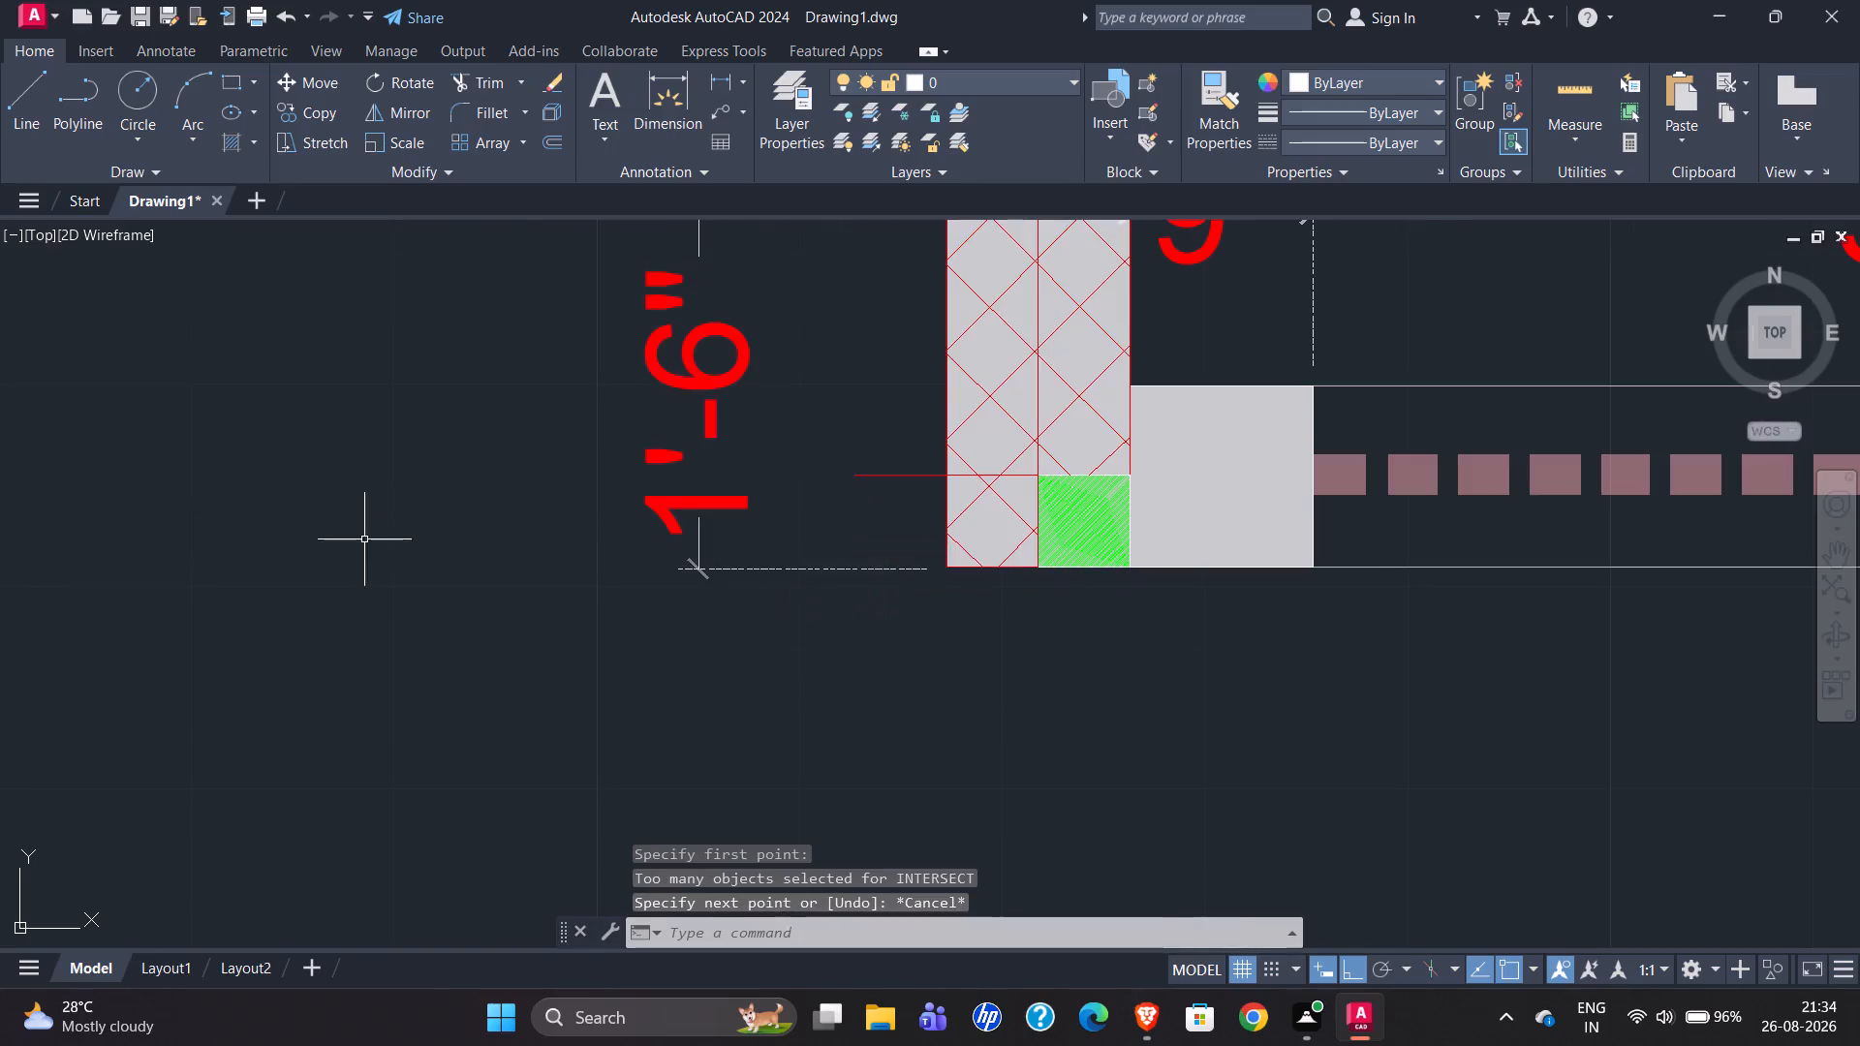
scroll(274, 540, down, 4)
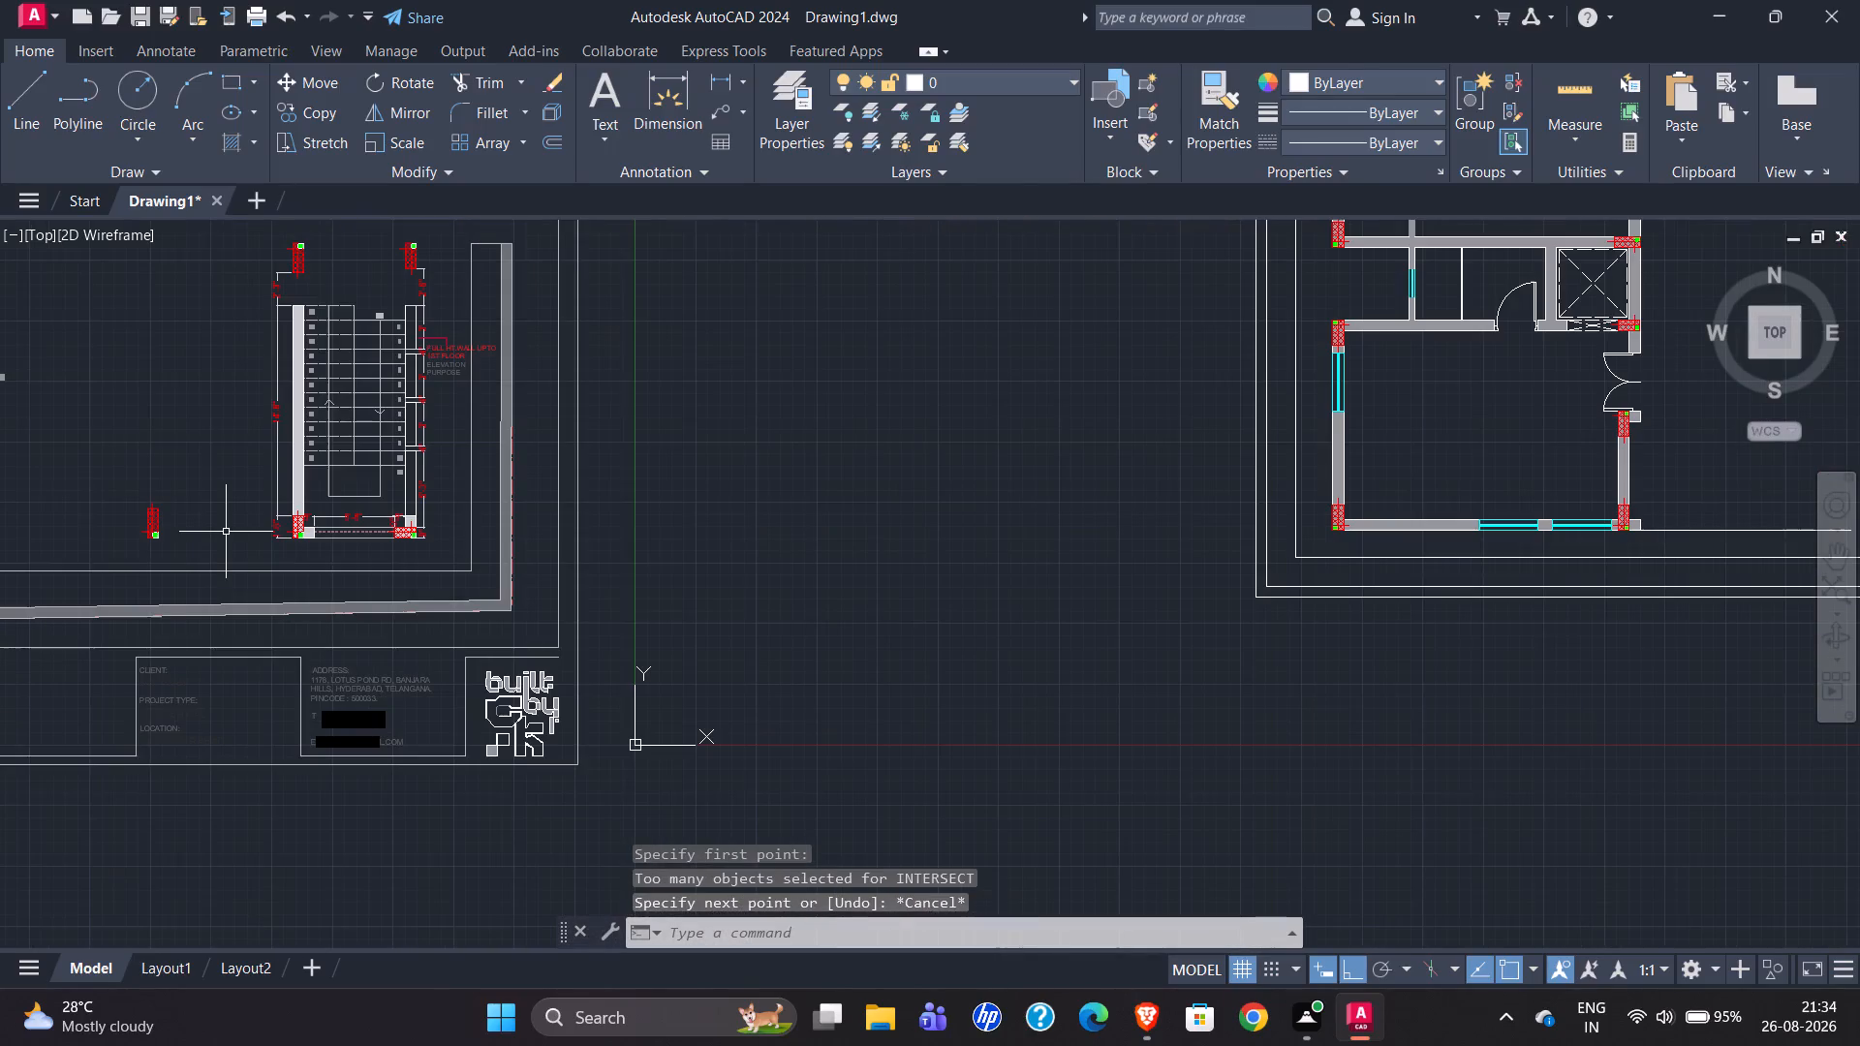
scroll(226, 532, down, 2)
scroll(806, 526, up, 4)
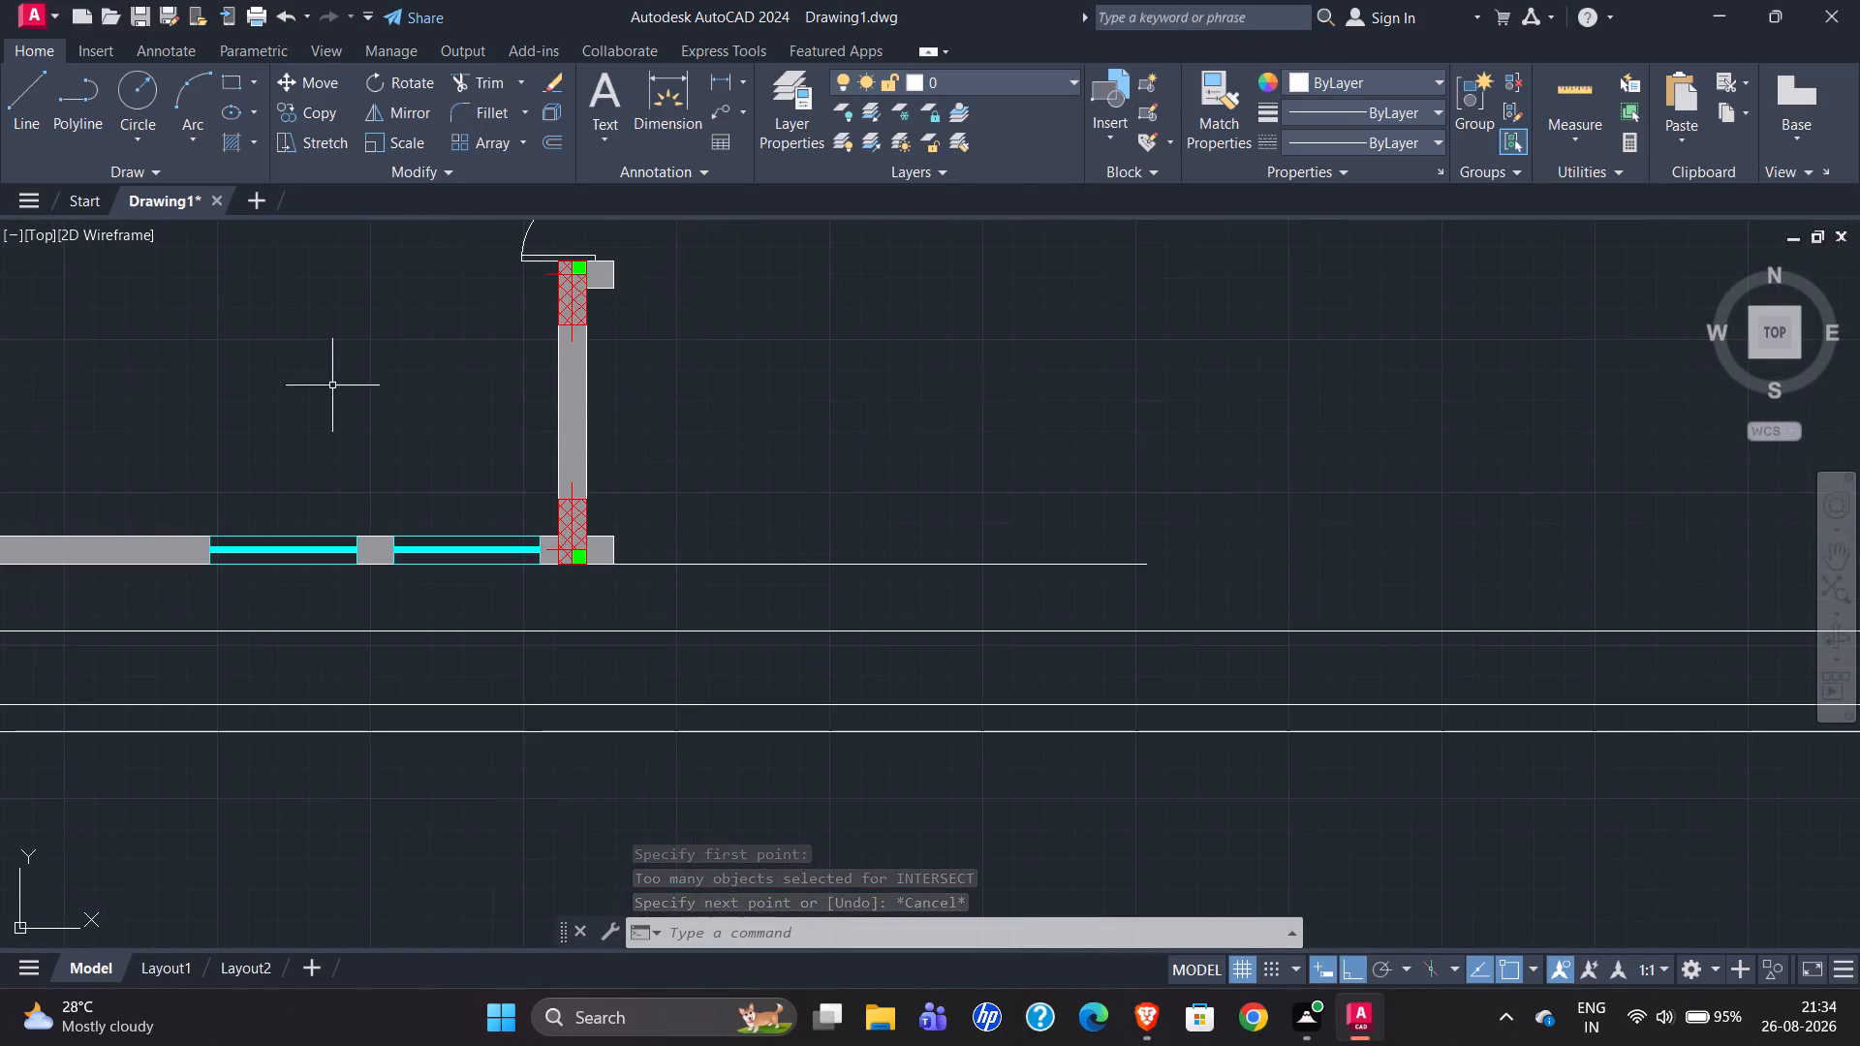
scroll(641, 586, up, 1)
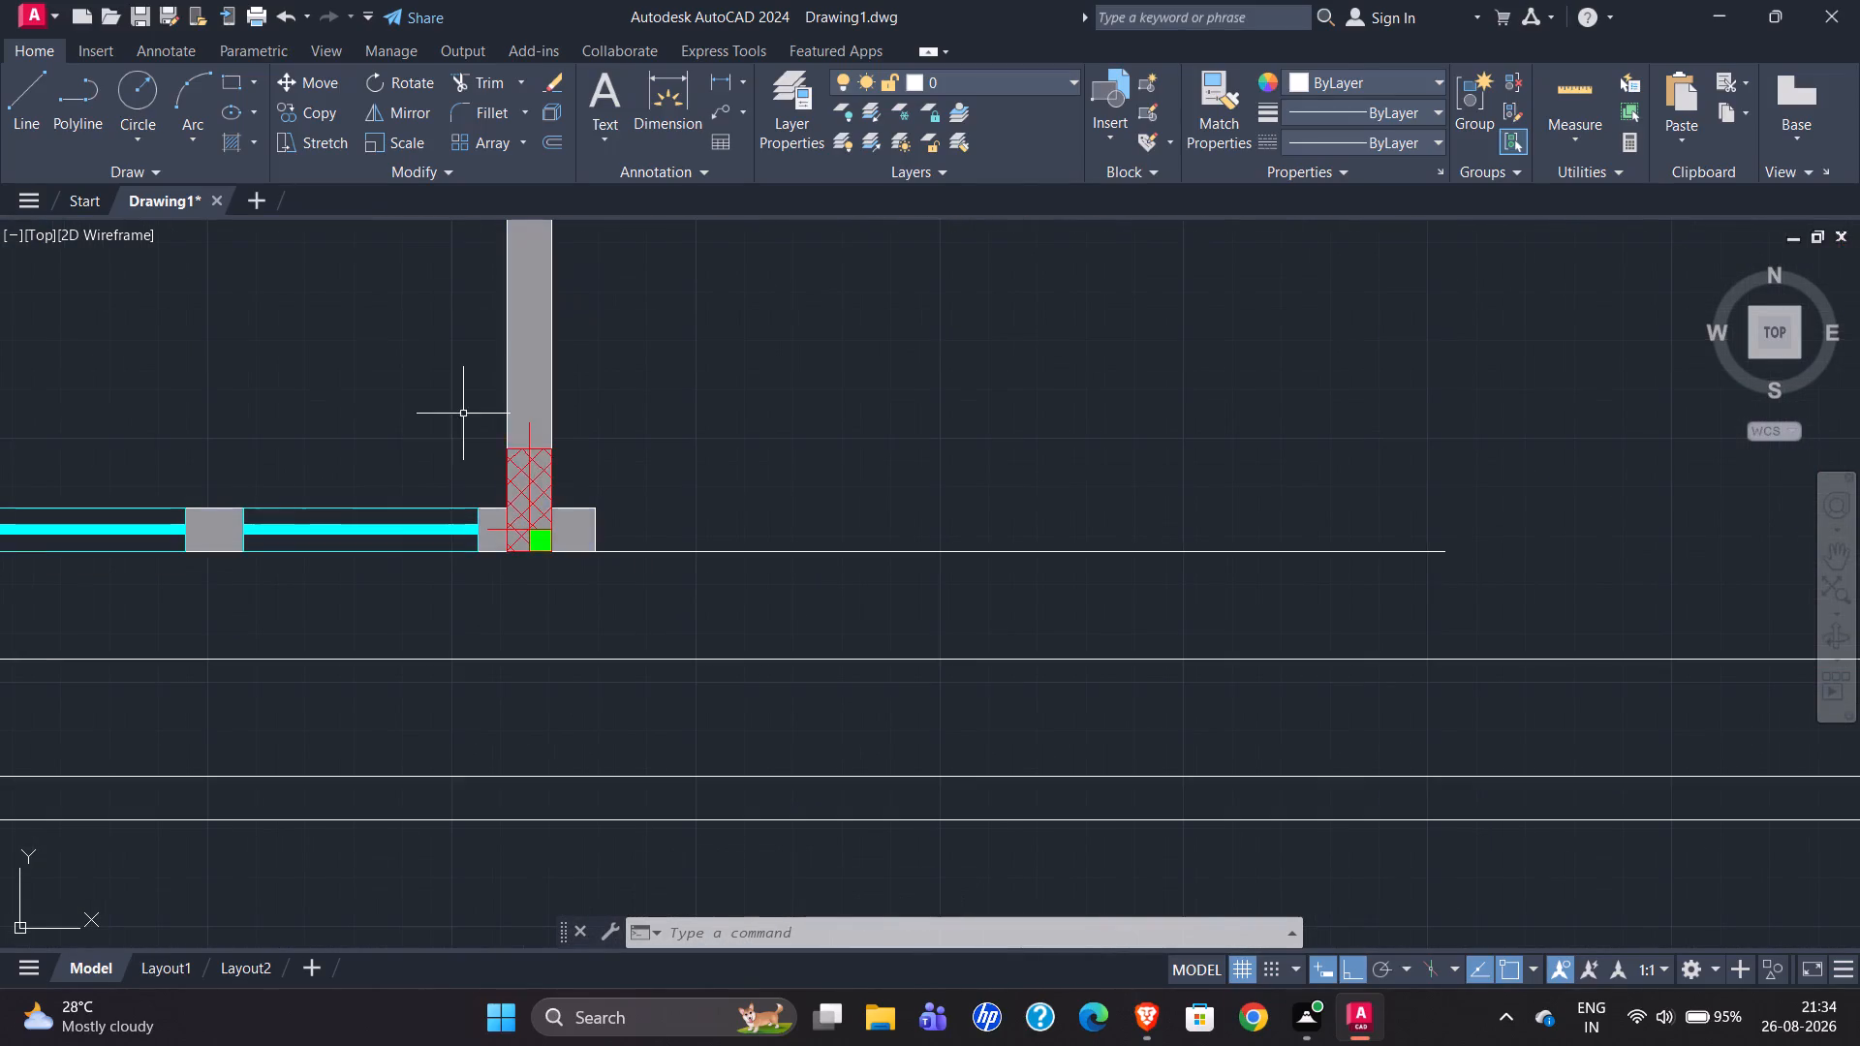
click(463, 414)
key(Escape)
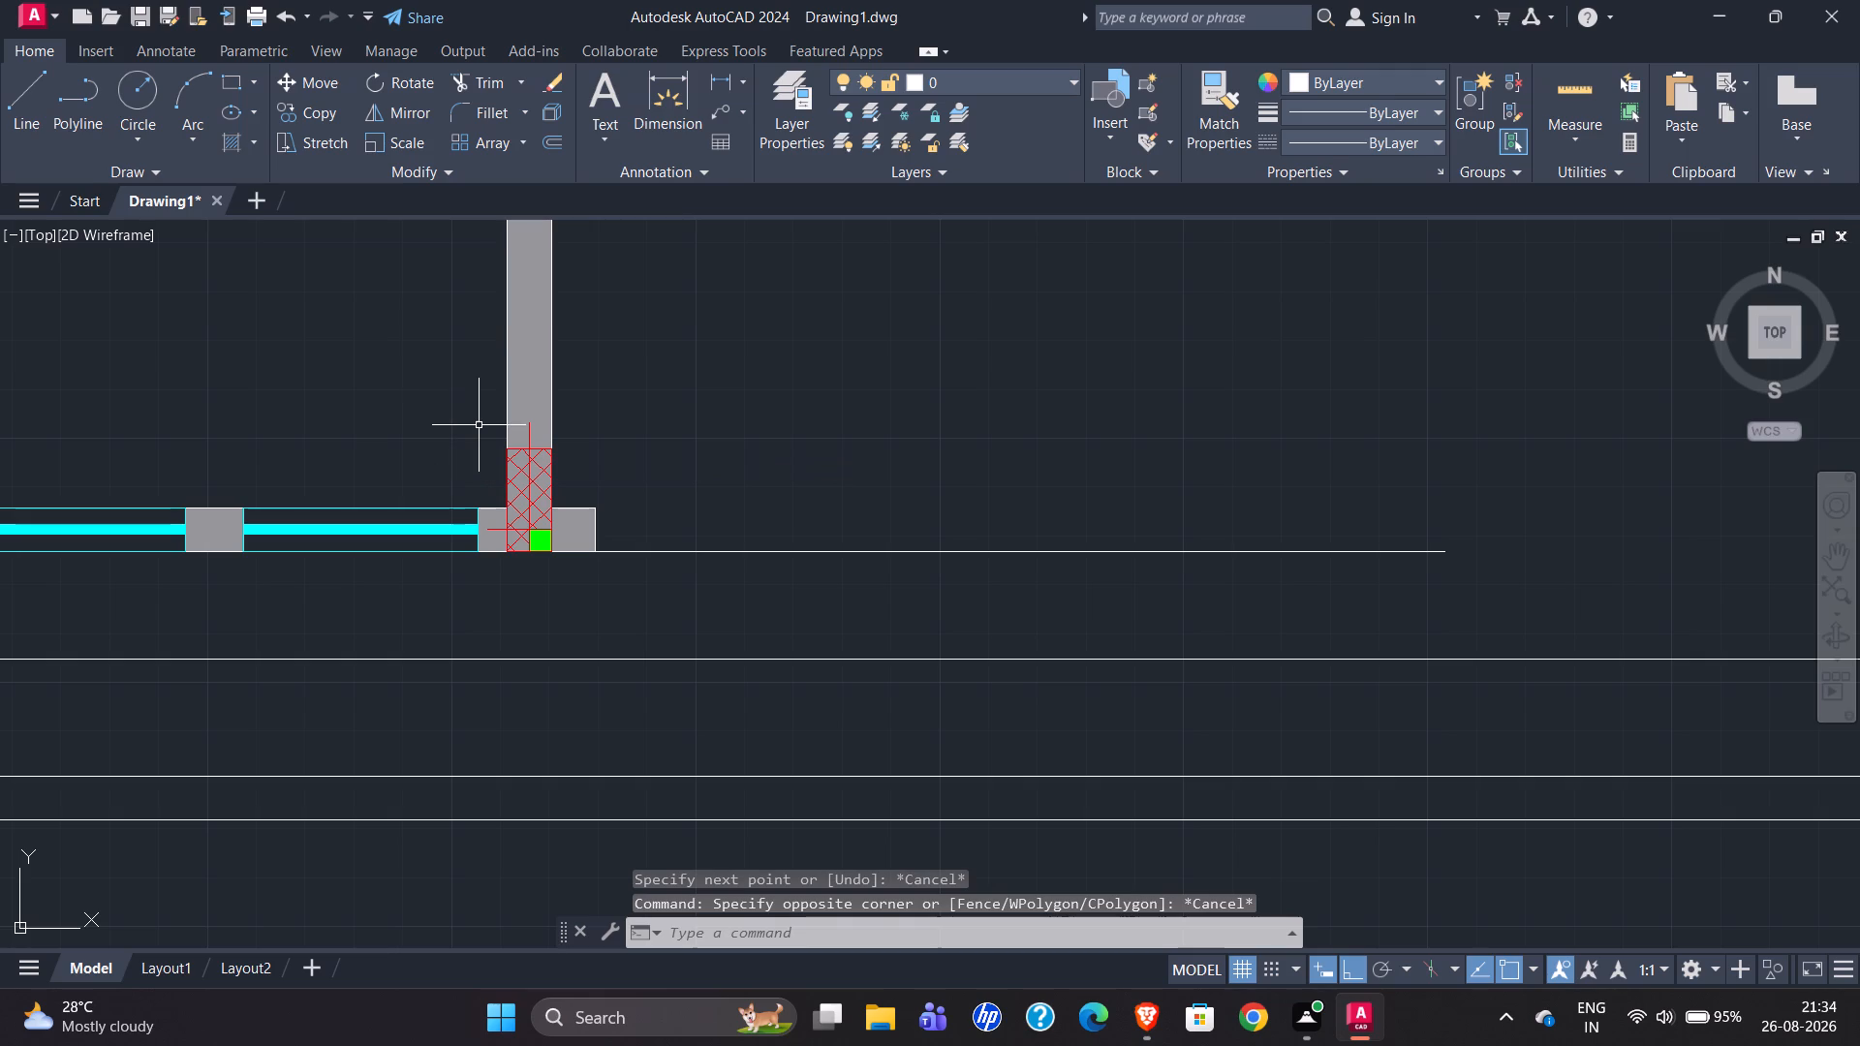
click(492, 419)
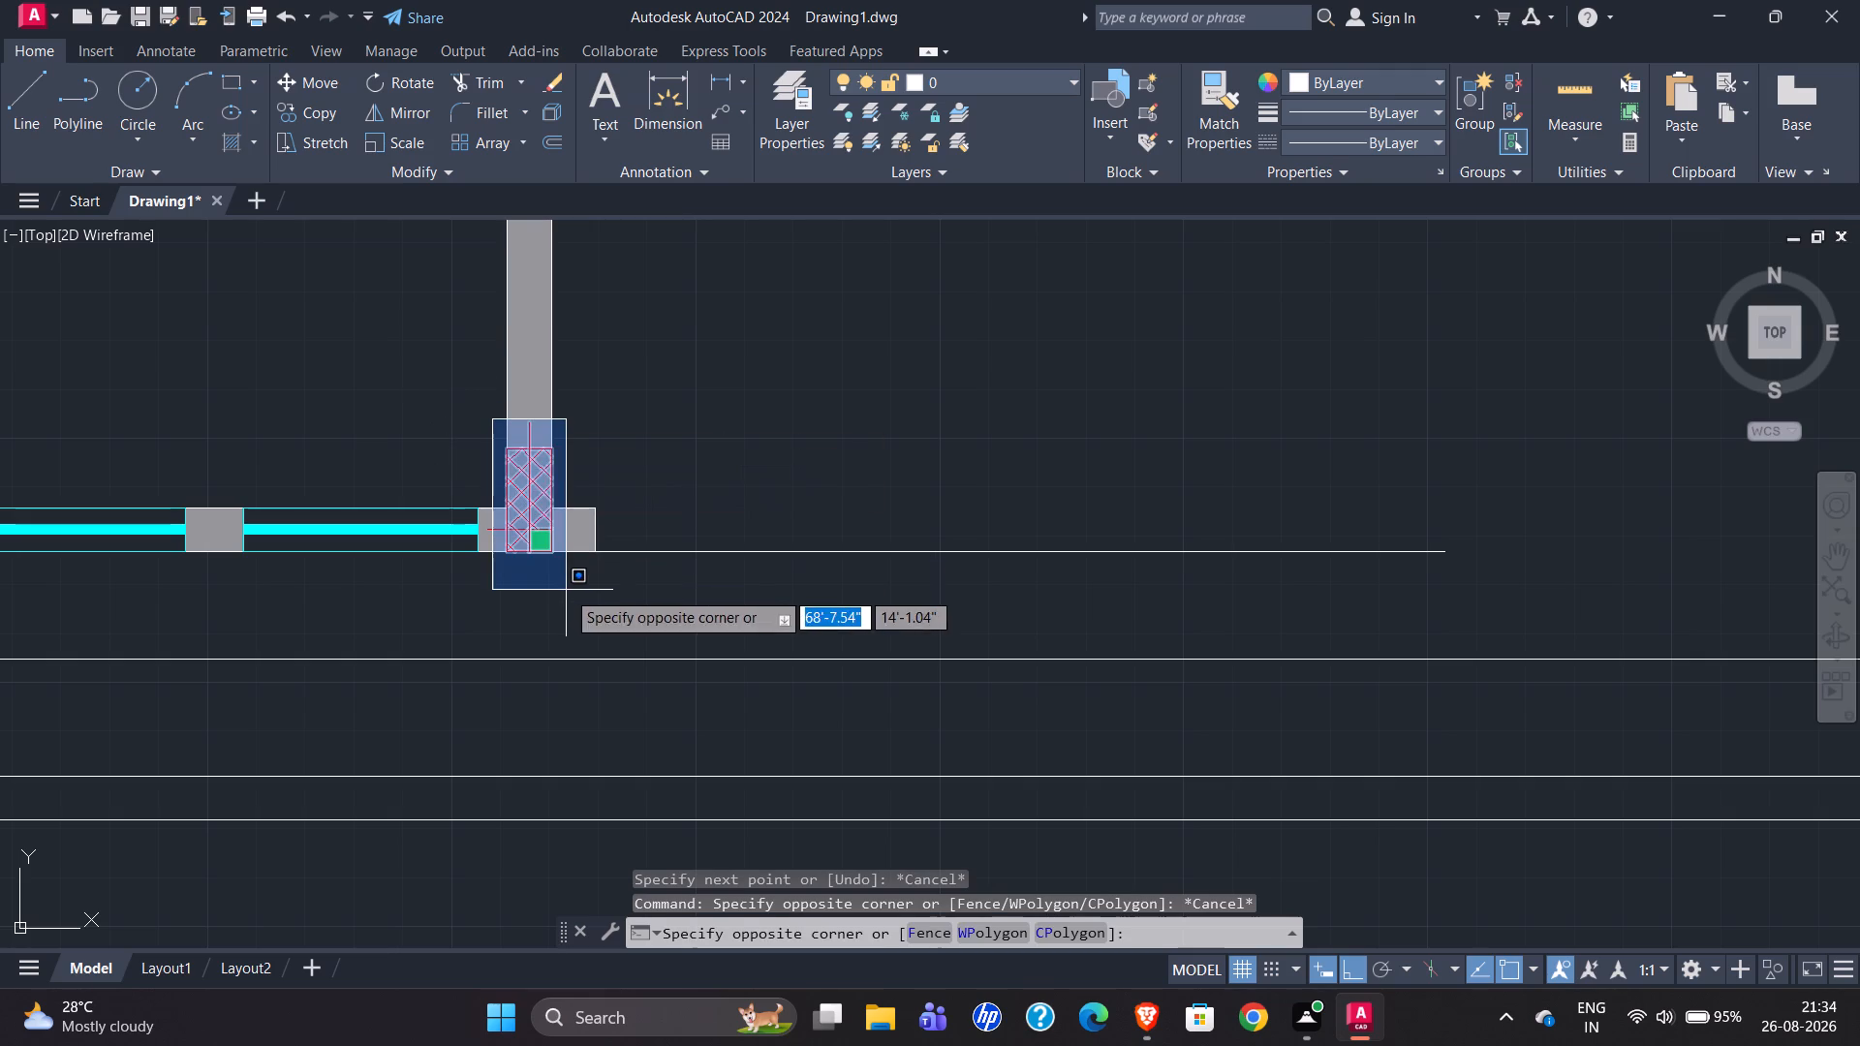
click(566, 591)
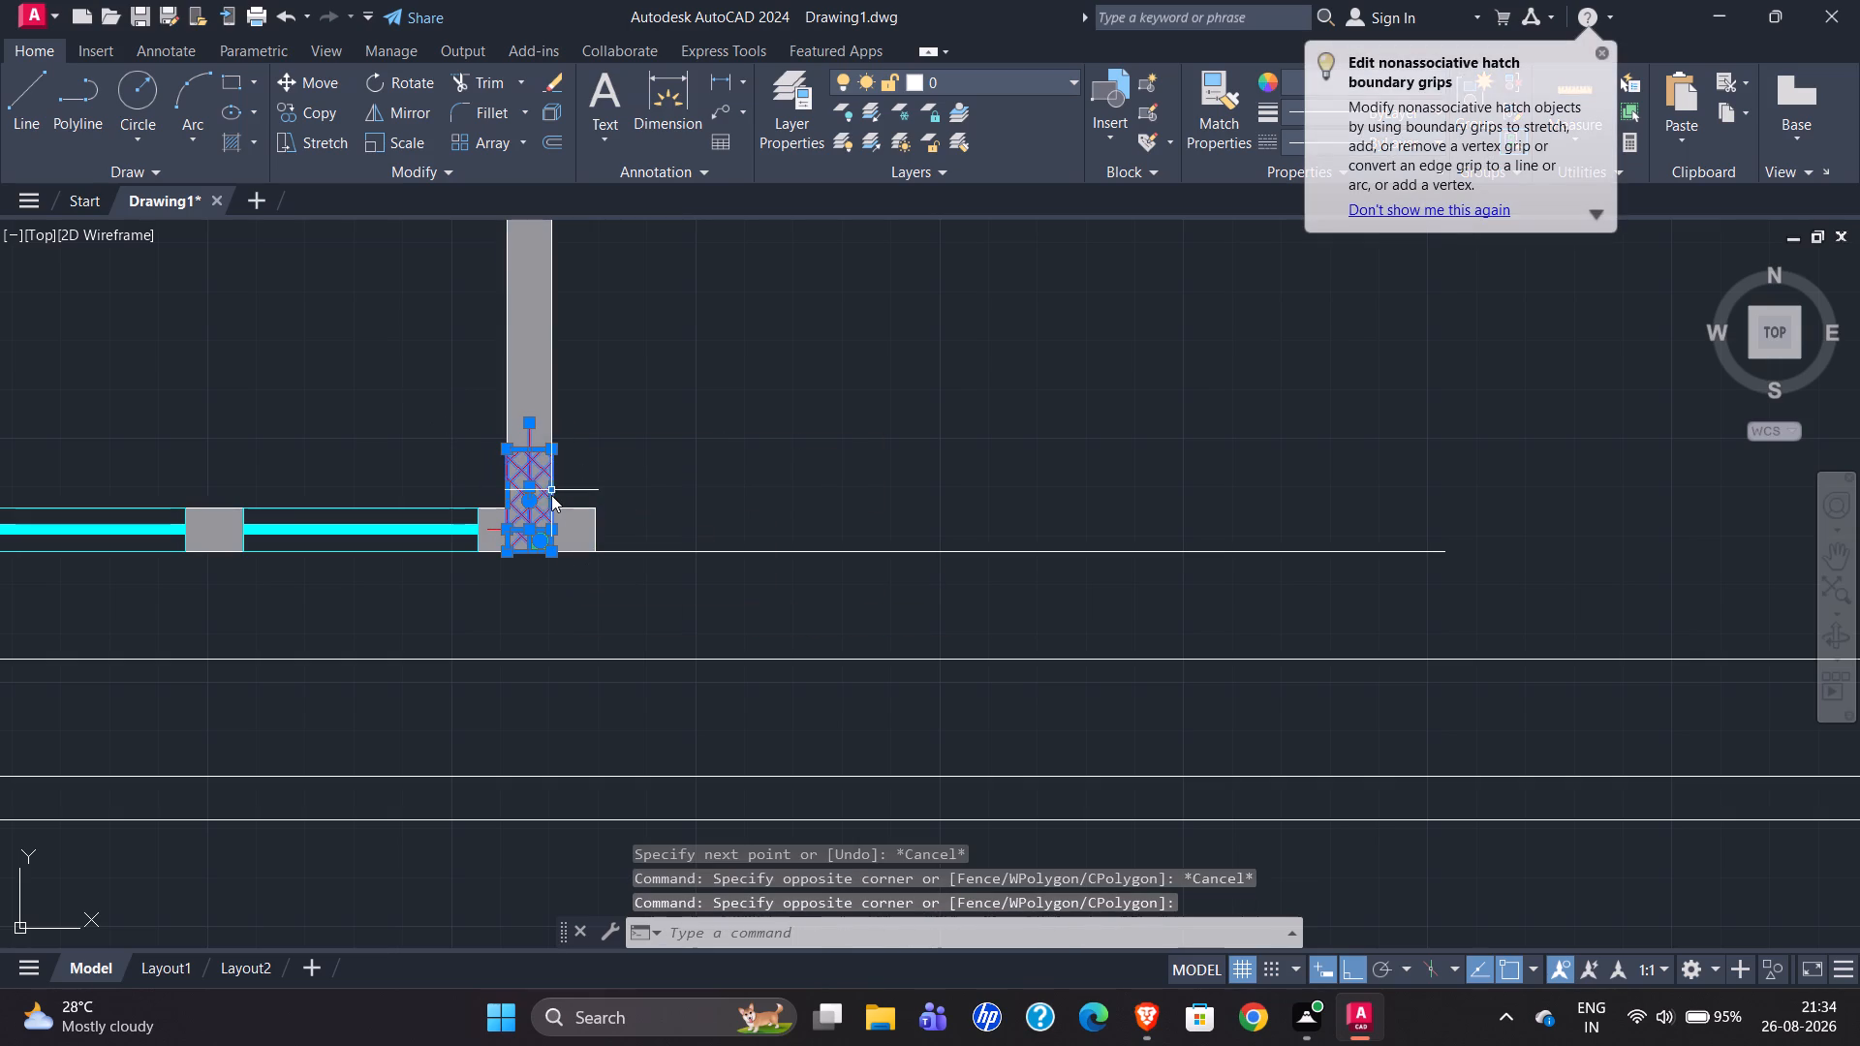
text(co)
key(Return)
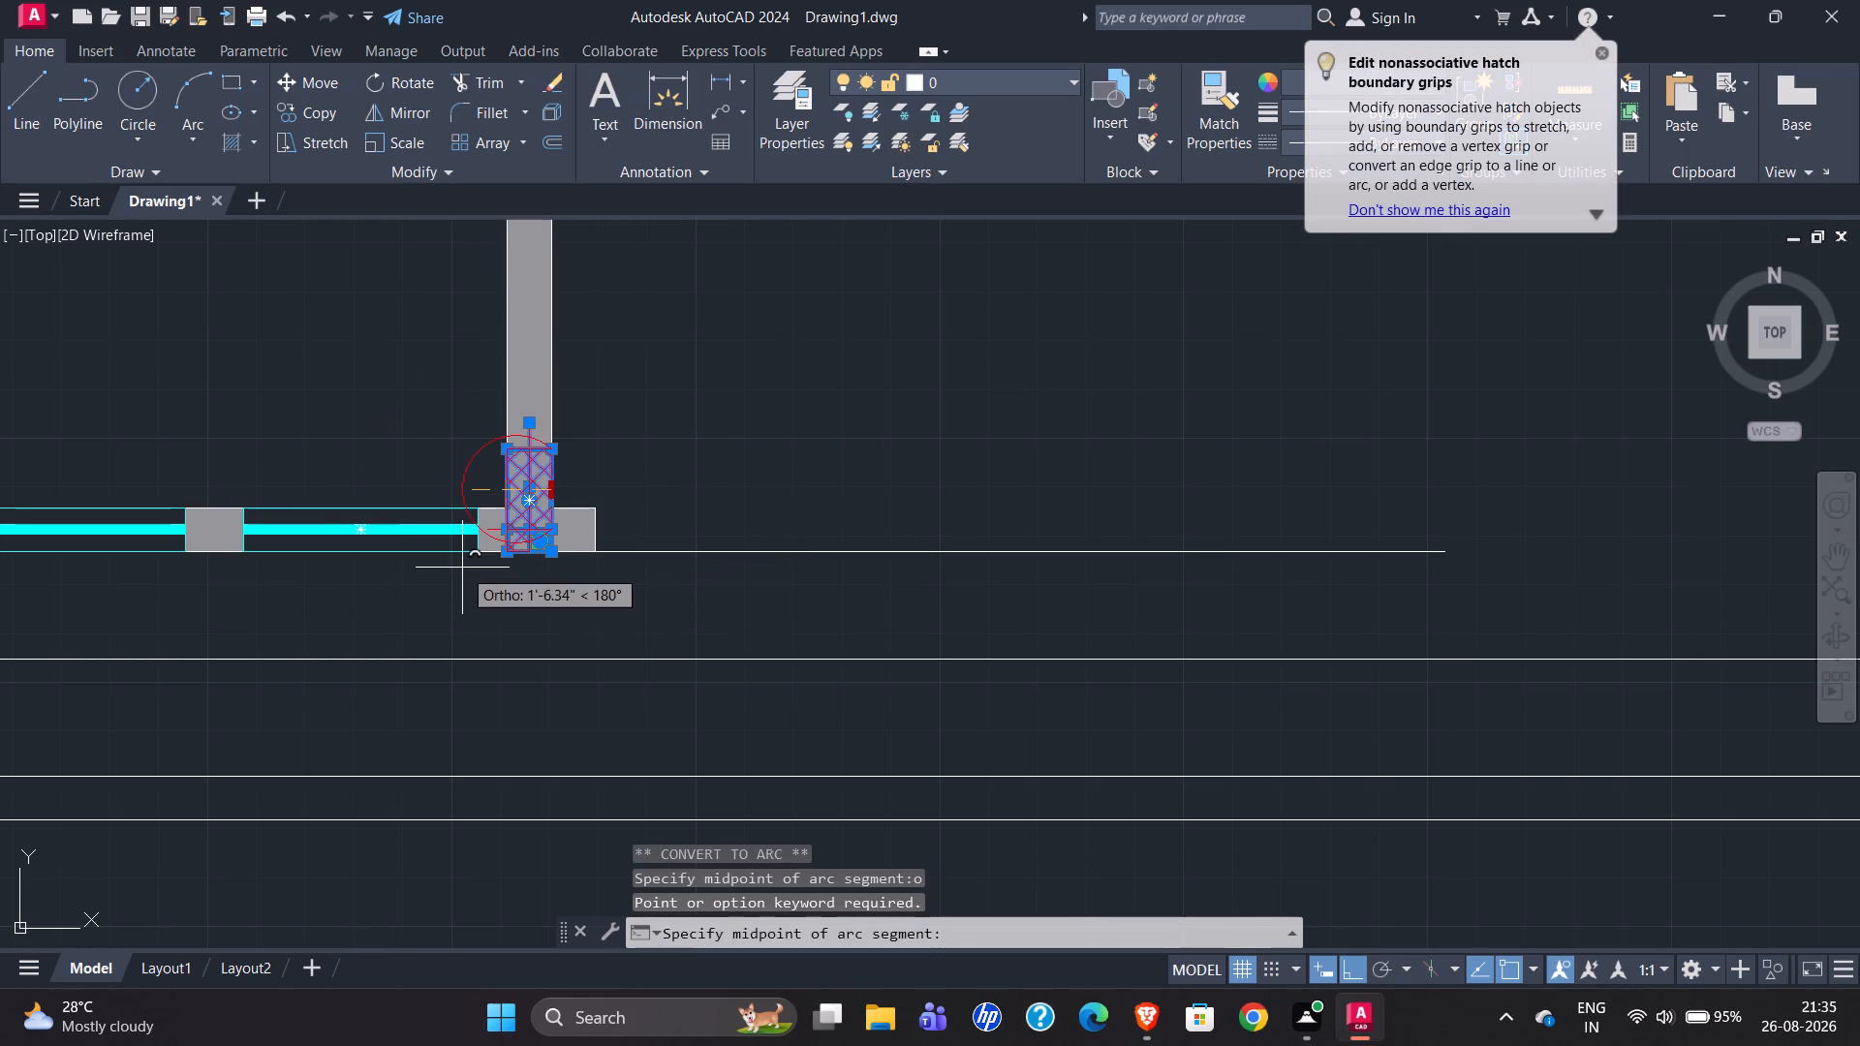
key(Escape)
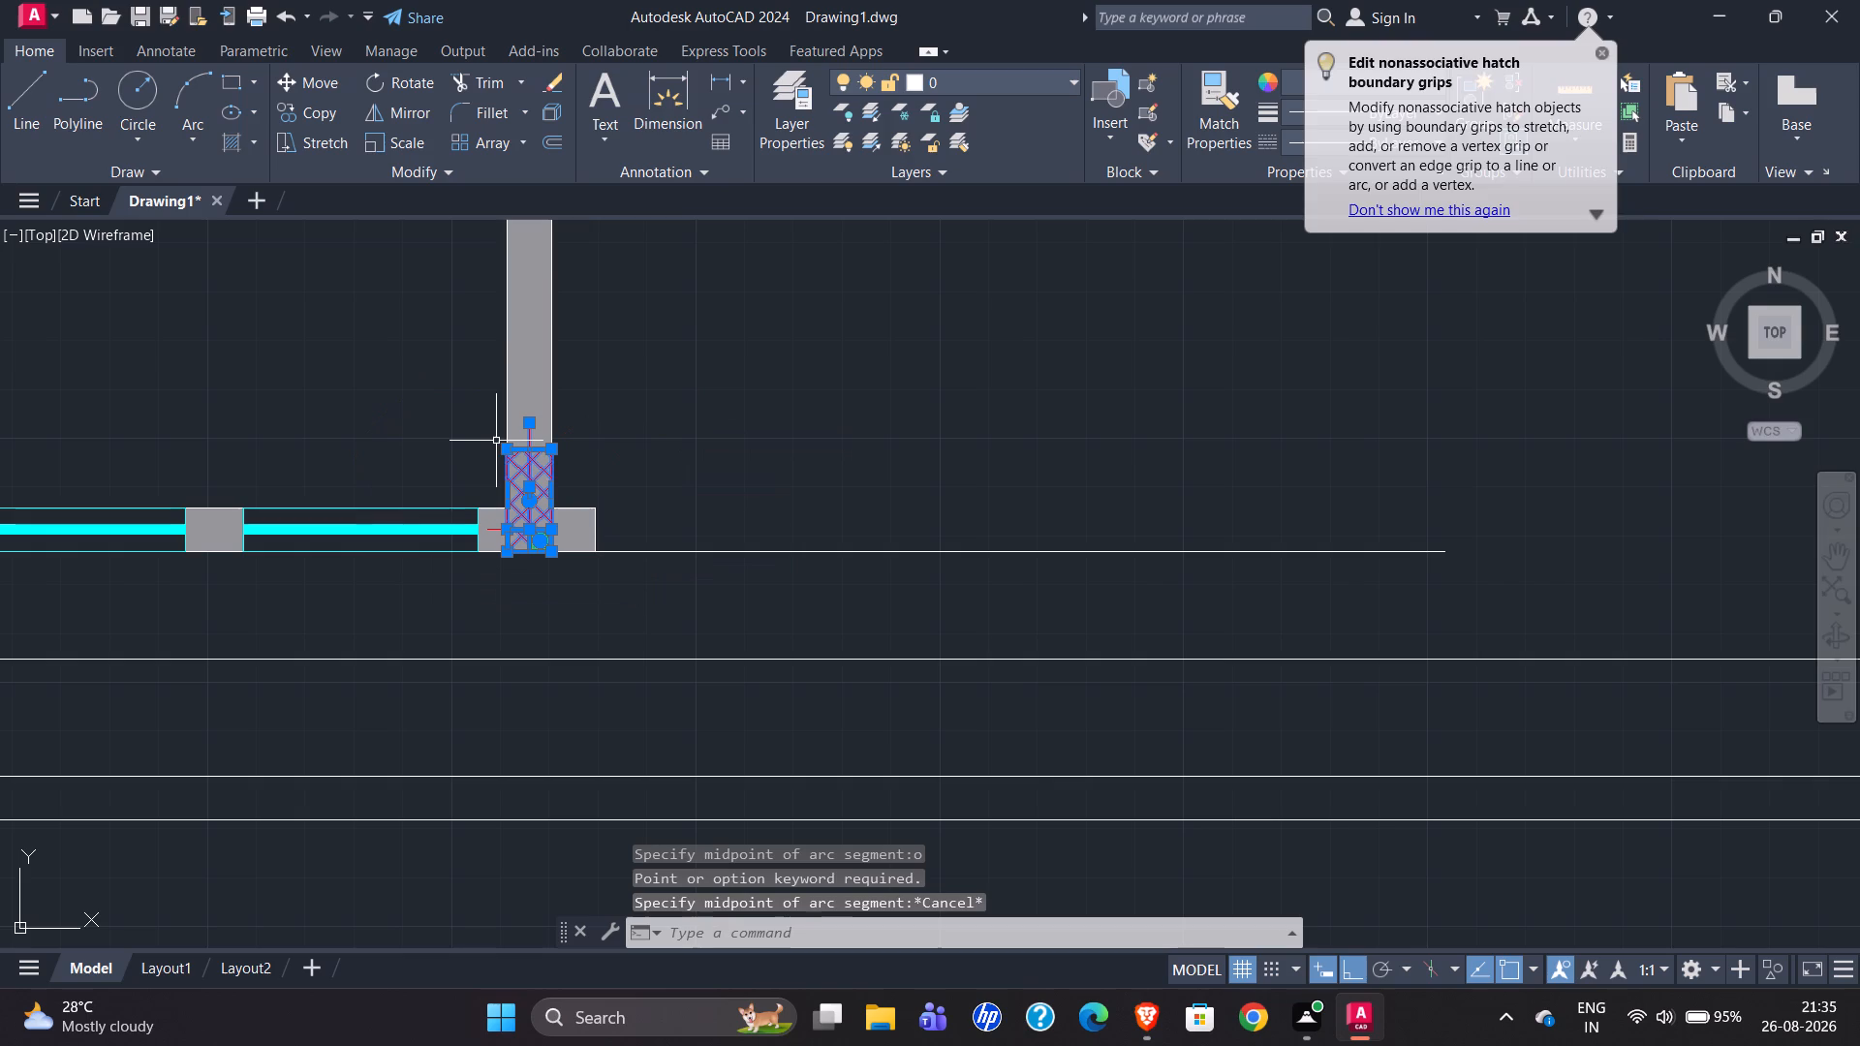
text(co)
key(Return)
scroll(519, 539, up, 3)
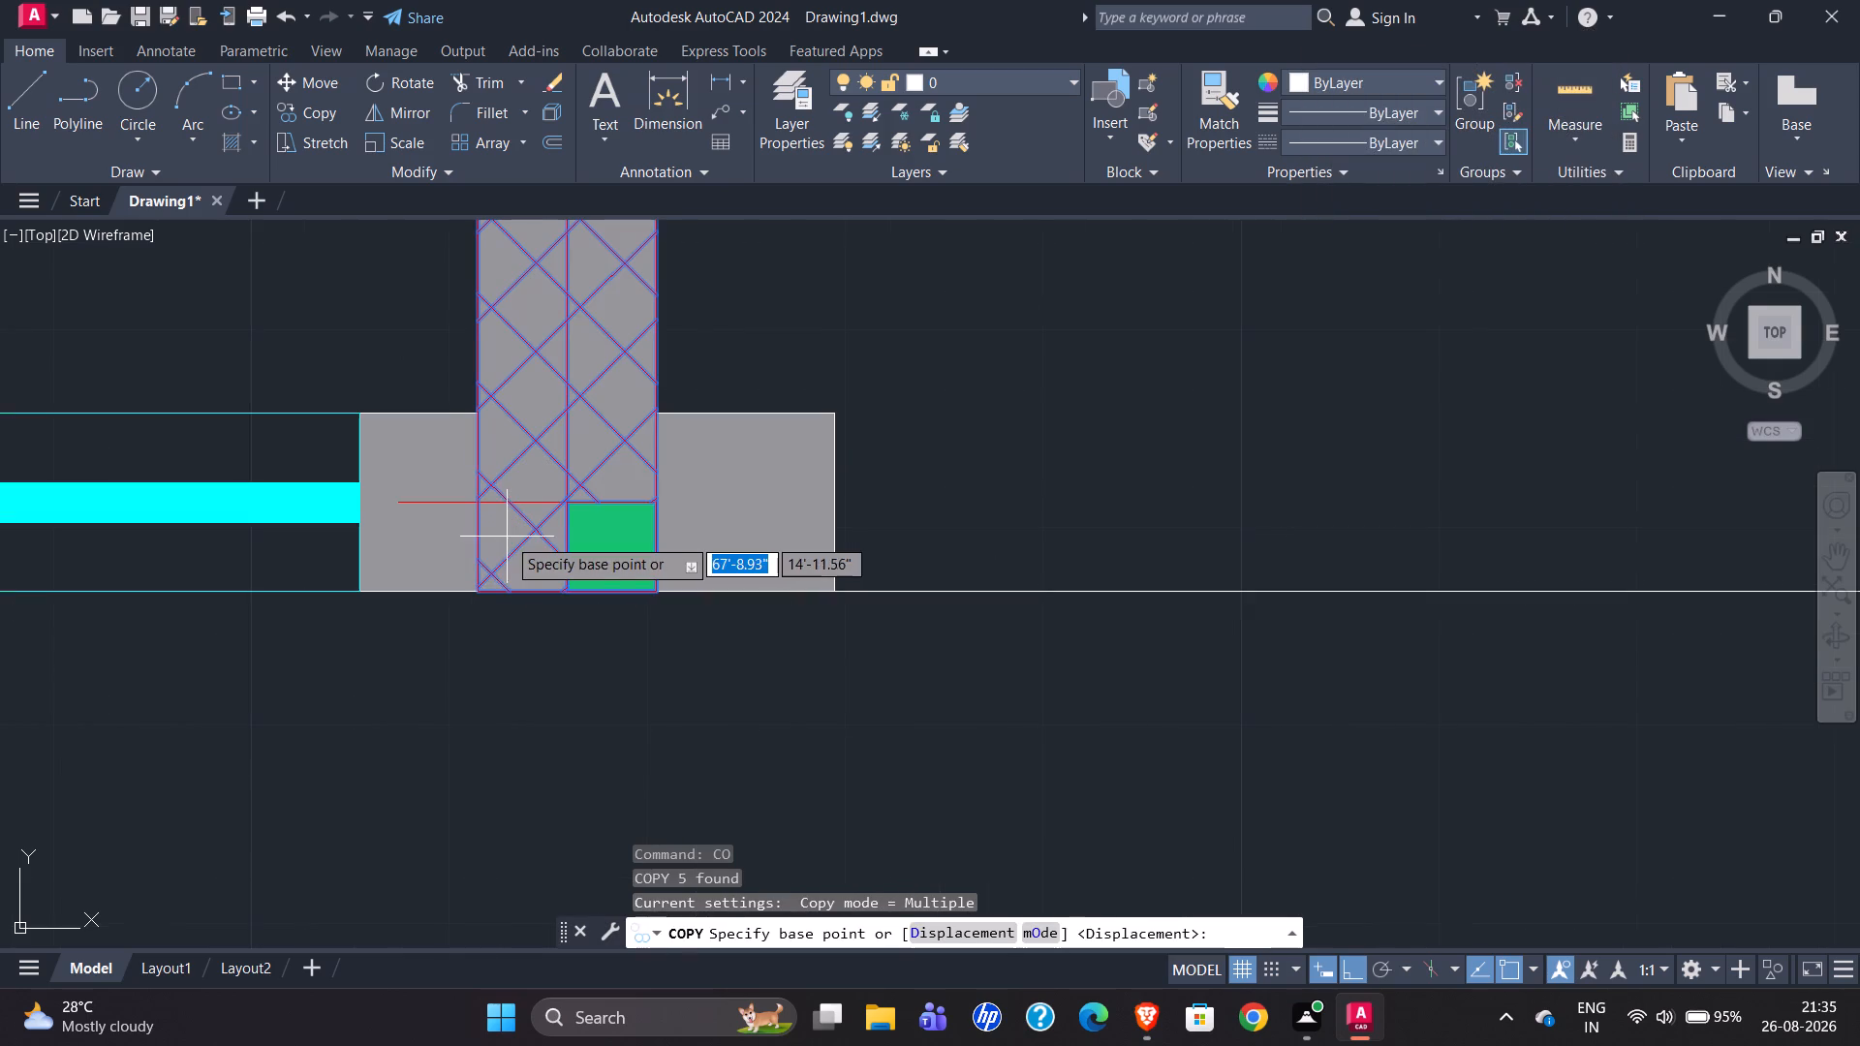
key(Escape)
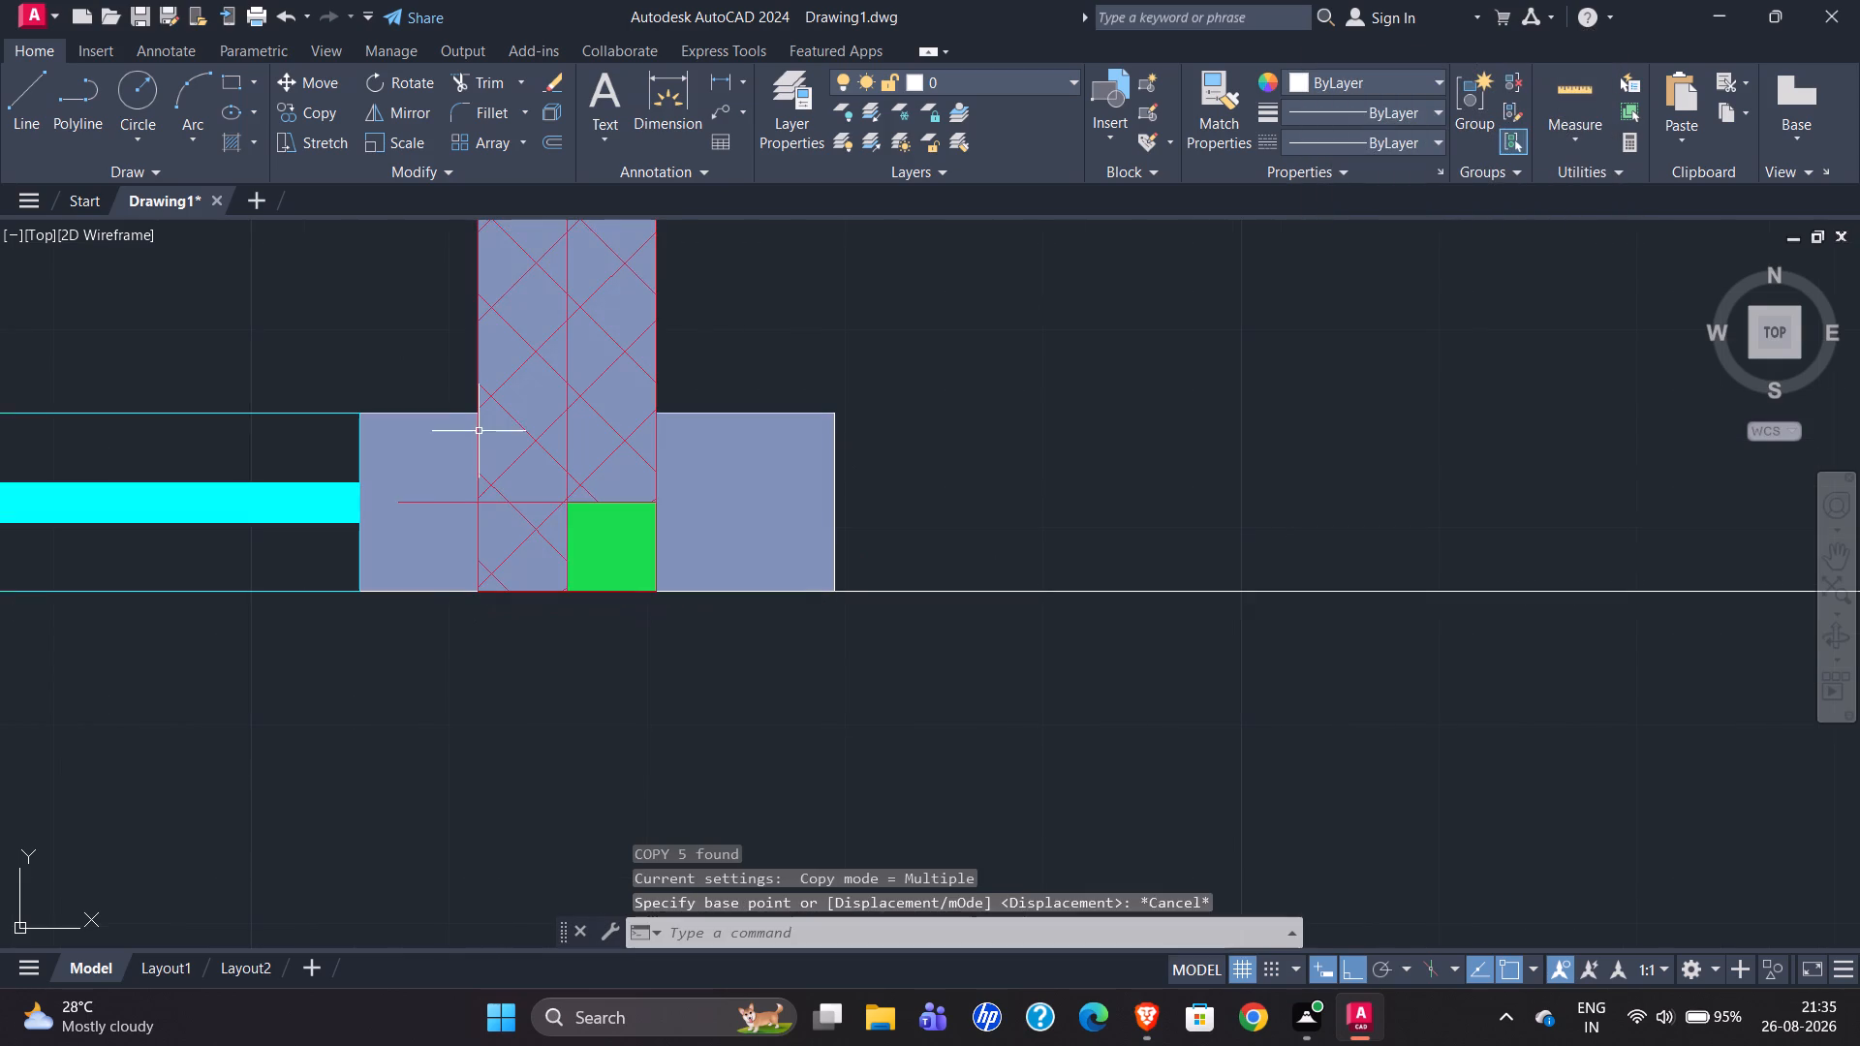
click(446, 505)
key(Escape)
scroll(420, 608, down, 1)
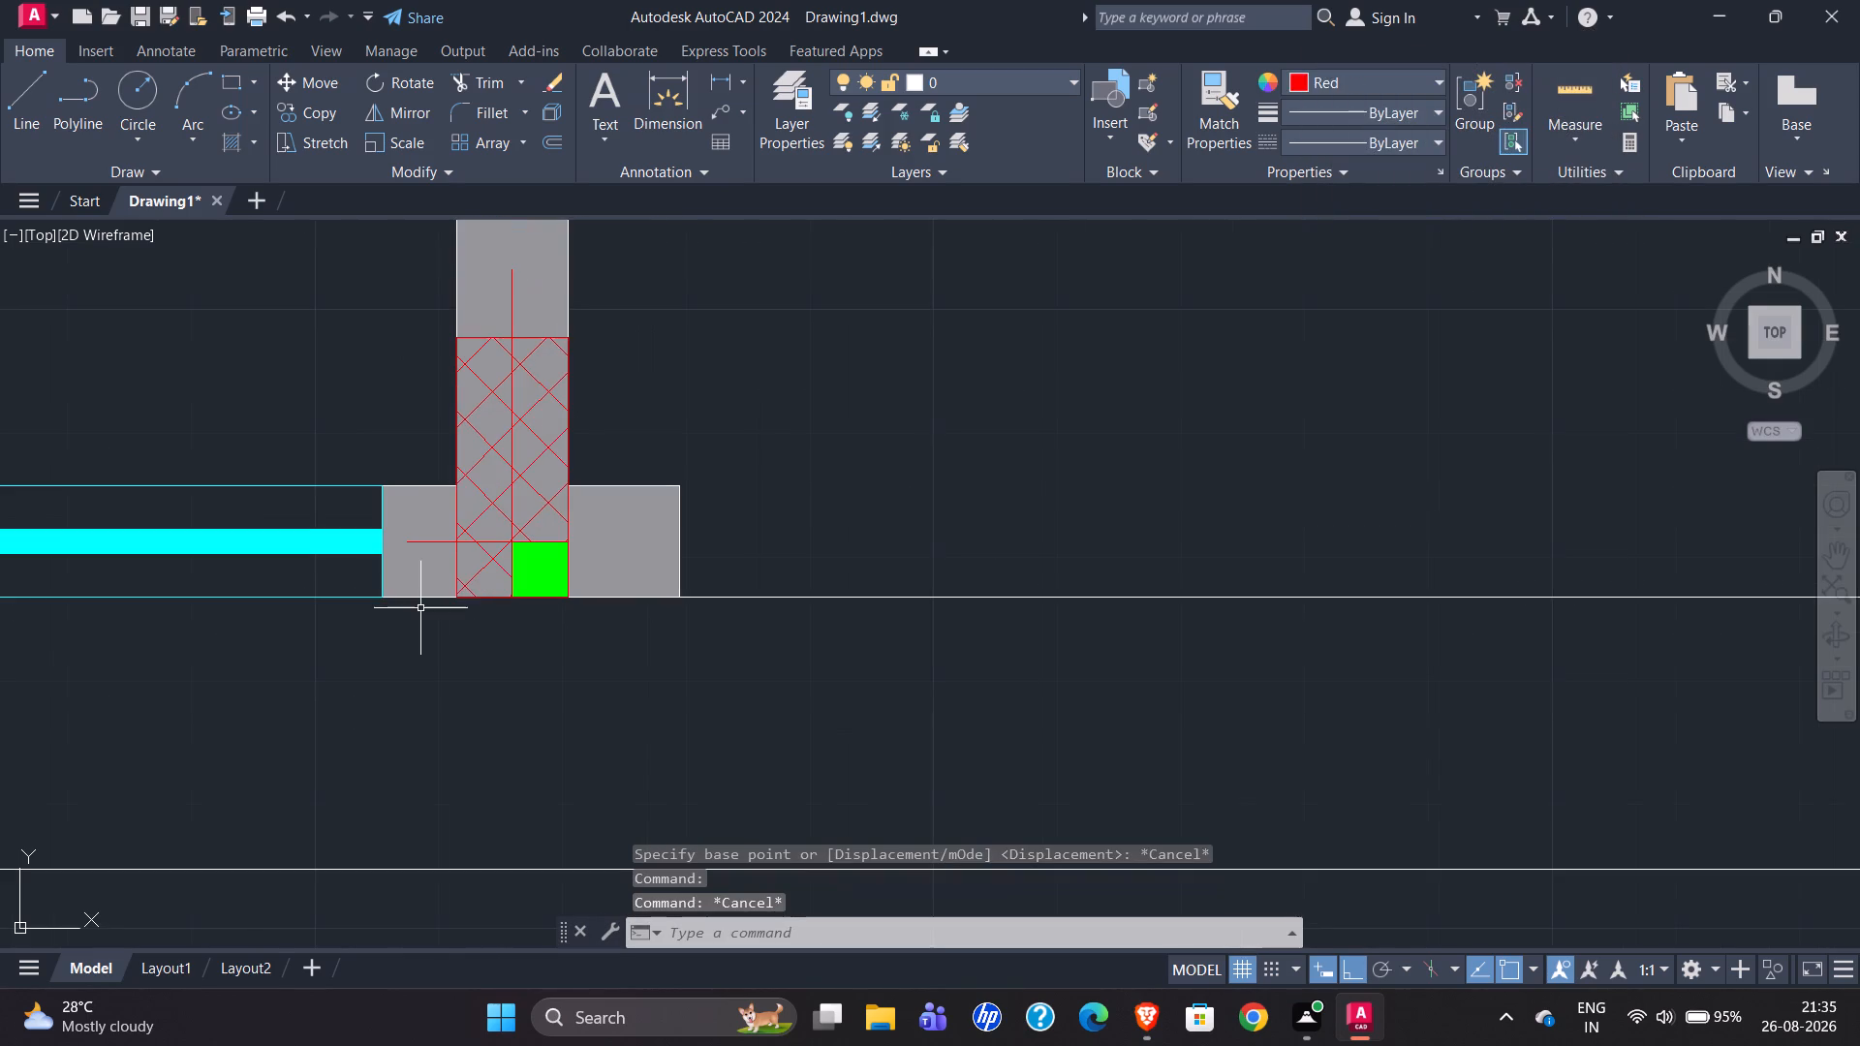
Copy the office room's lower-right hatched column from its lower-left corner to the far end of the 14'6" horizontal line.
click(412, 235)
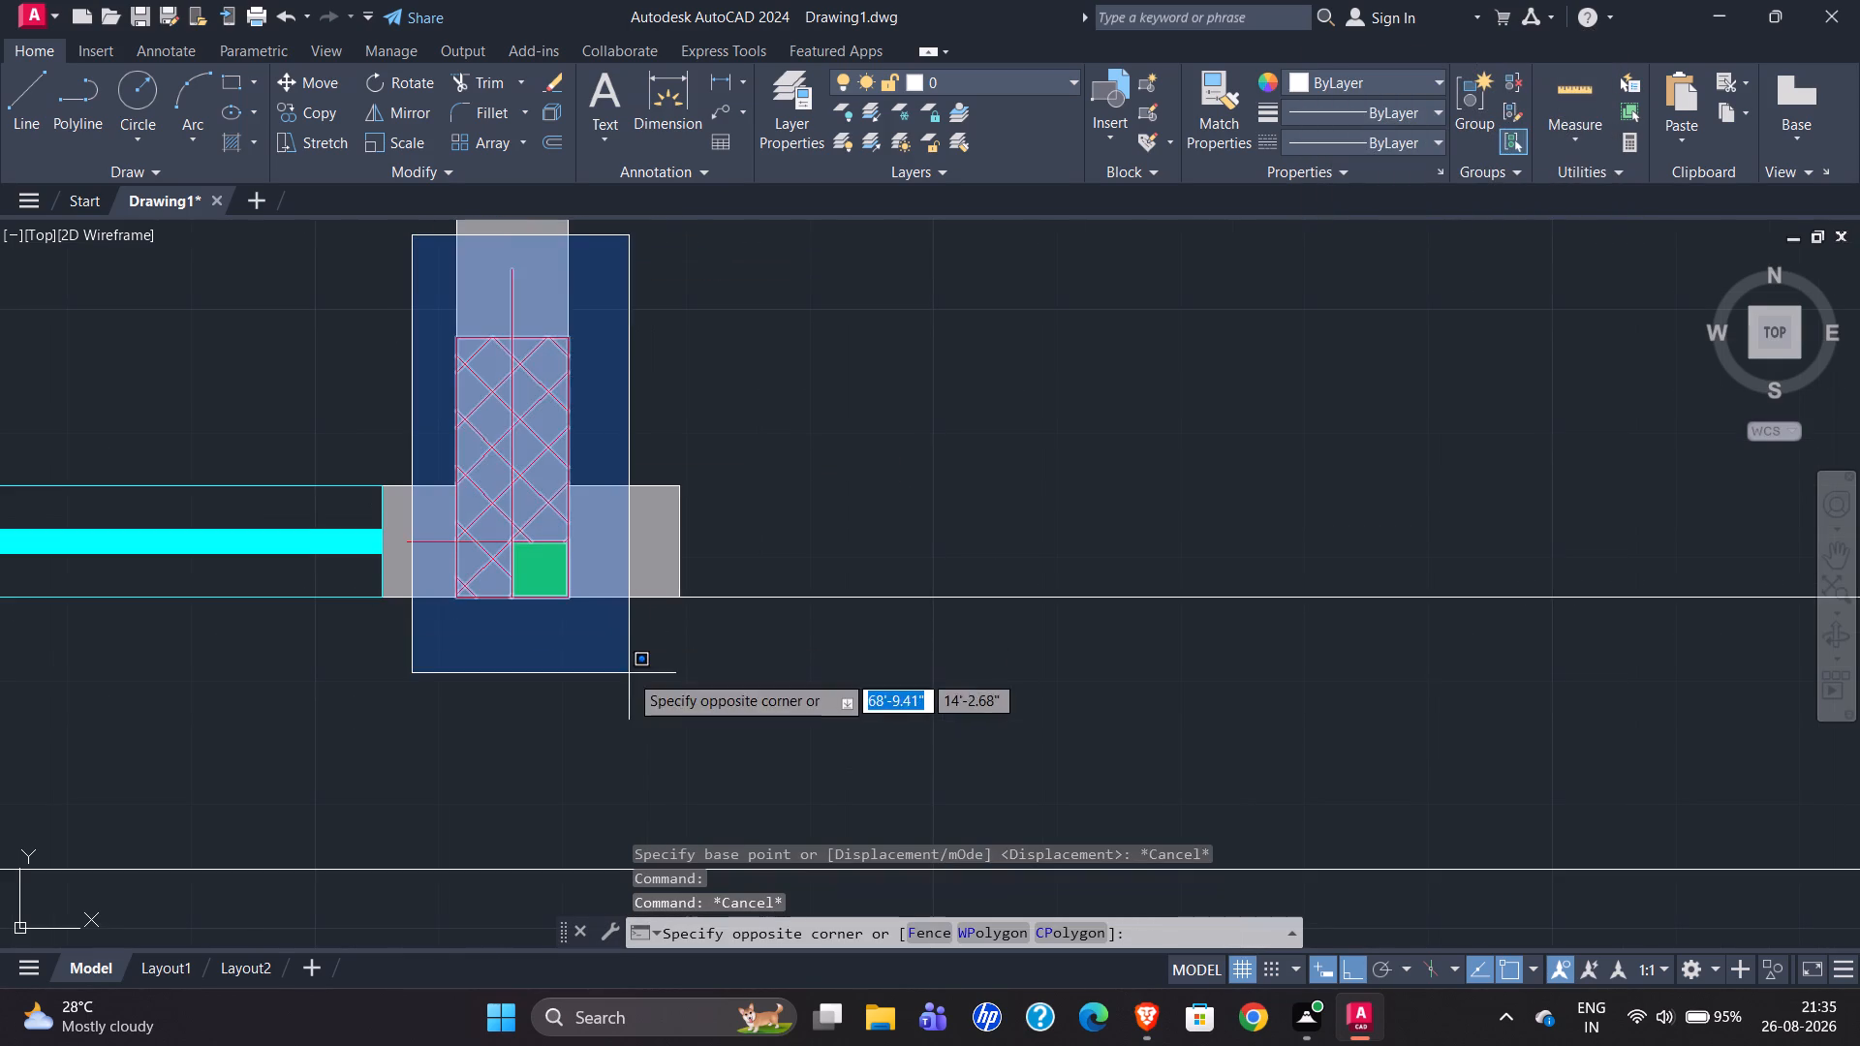
click(629, 673)
click(432, 542)
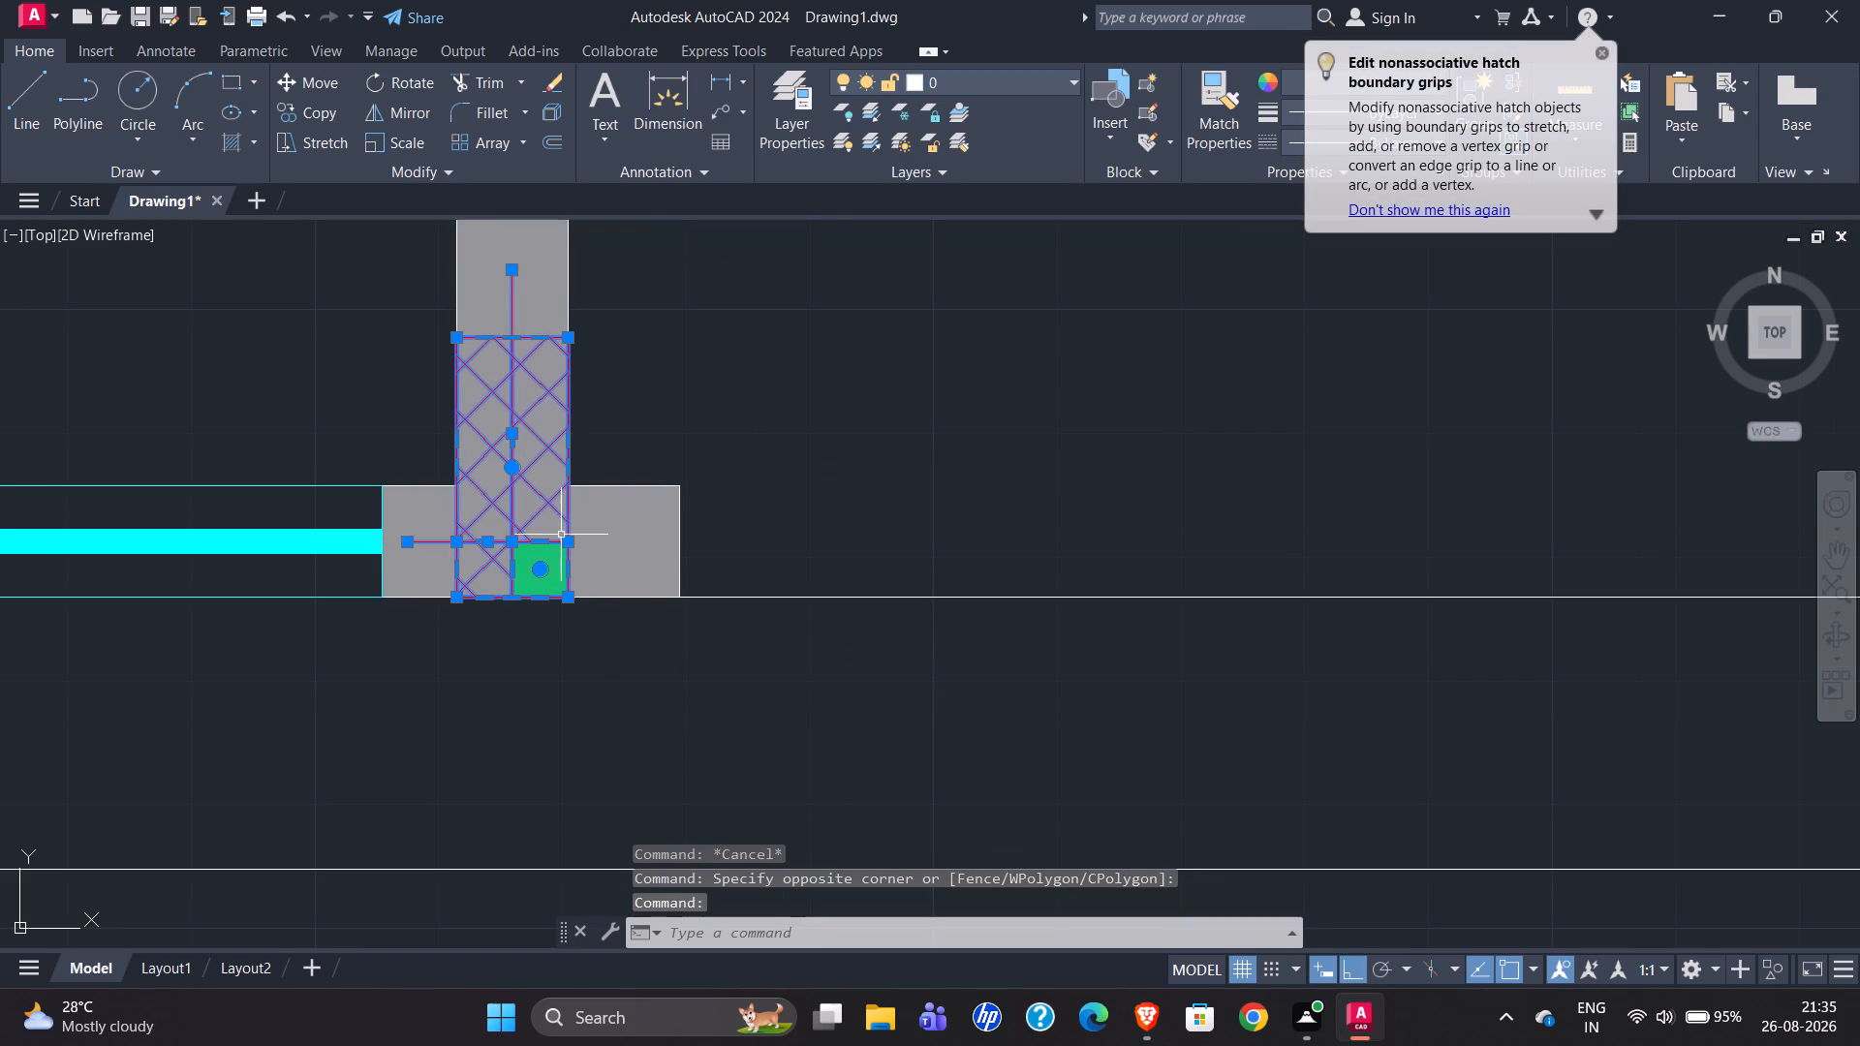
key(c)
key(o)
key(Return)
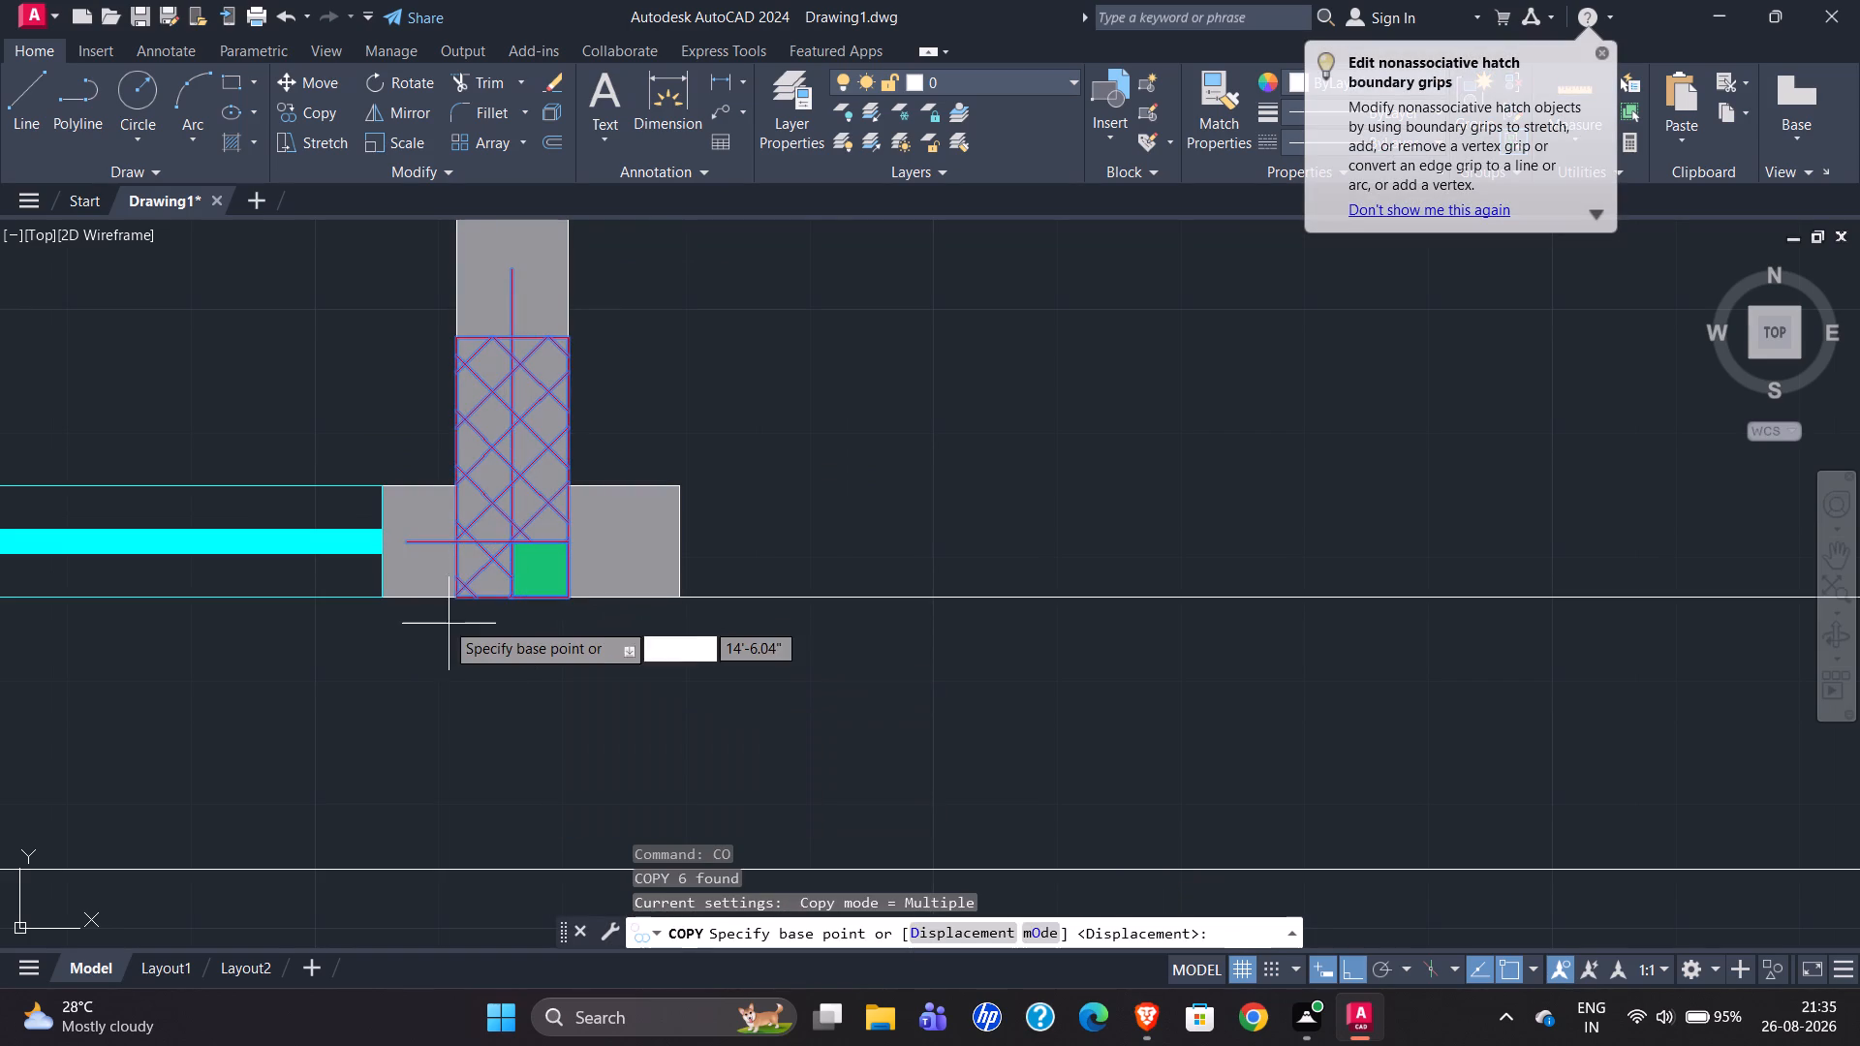
click(455, 599)
scroll(285, 467, down, 2)
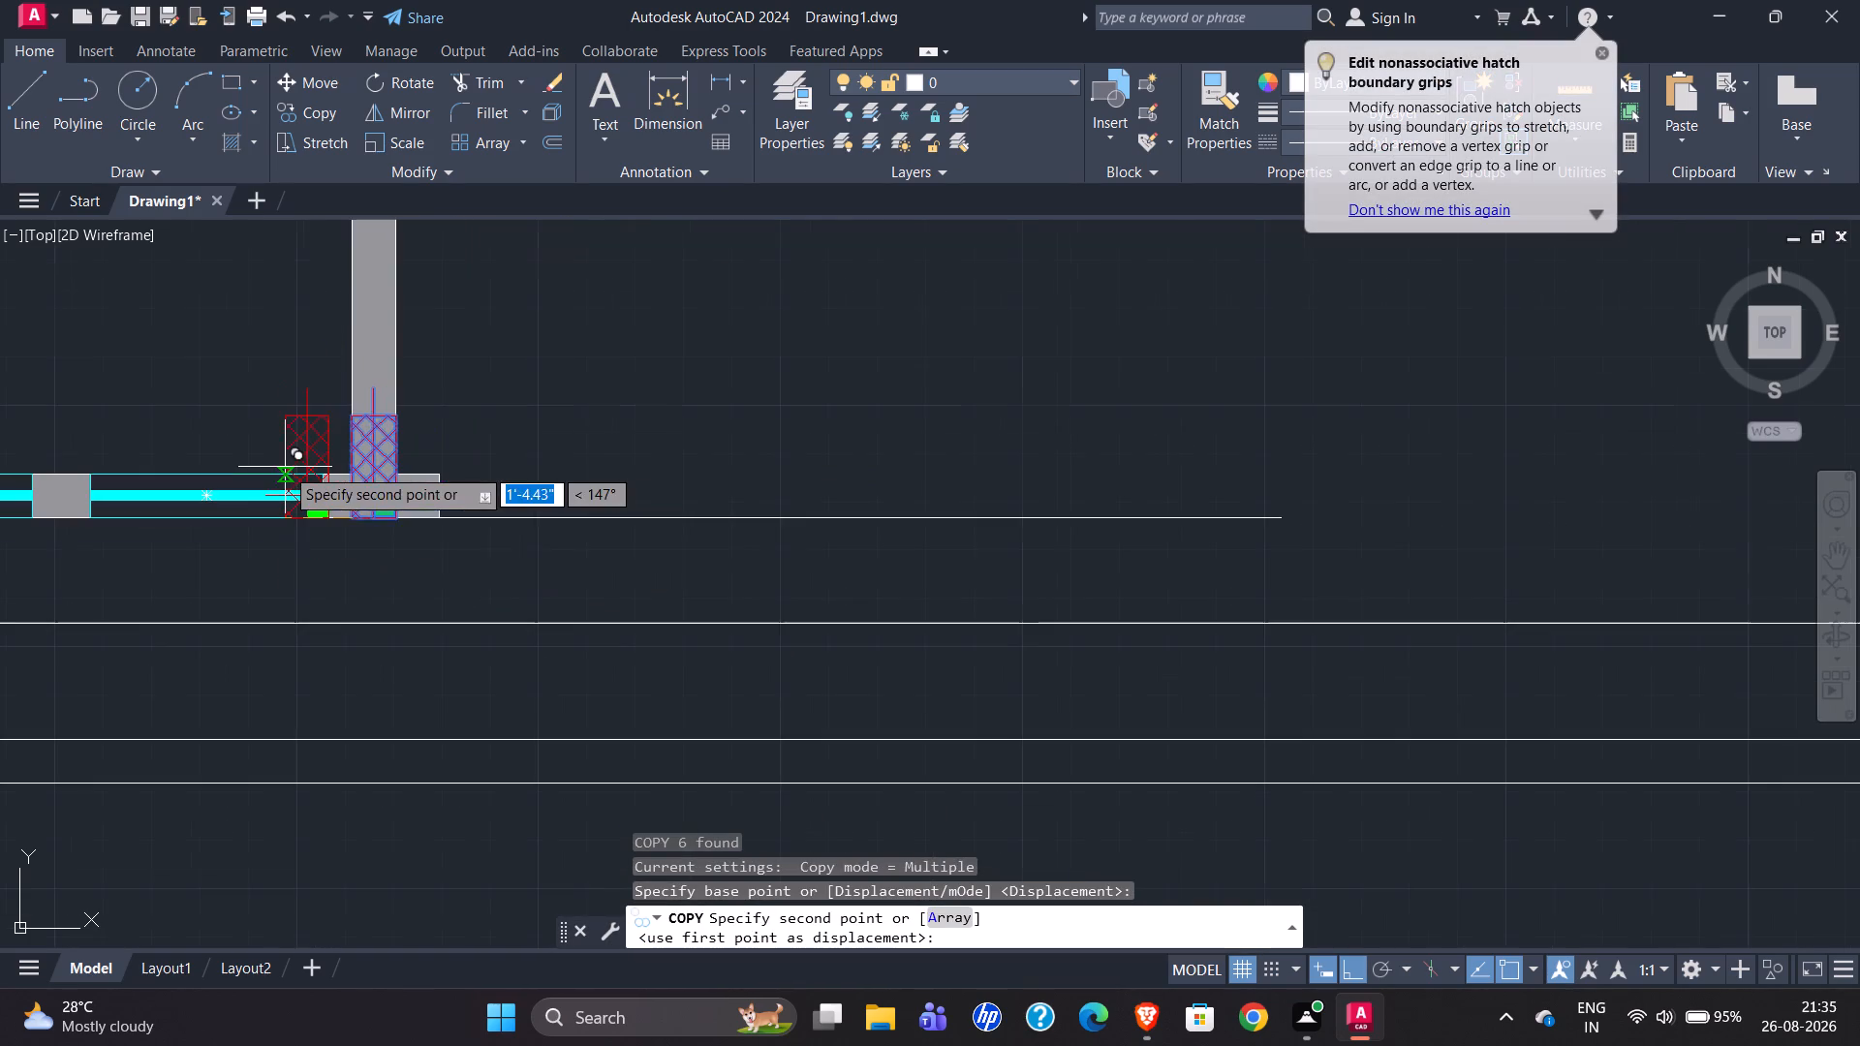
scroll(1278, 522, up, 4)
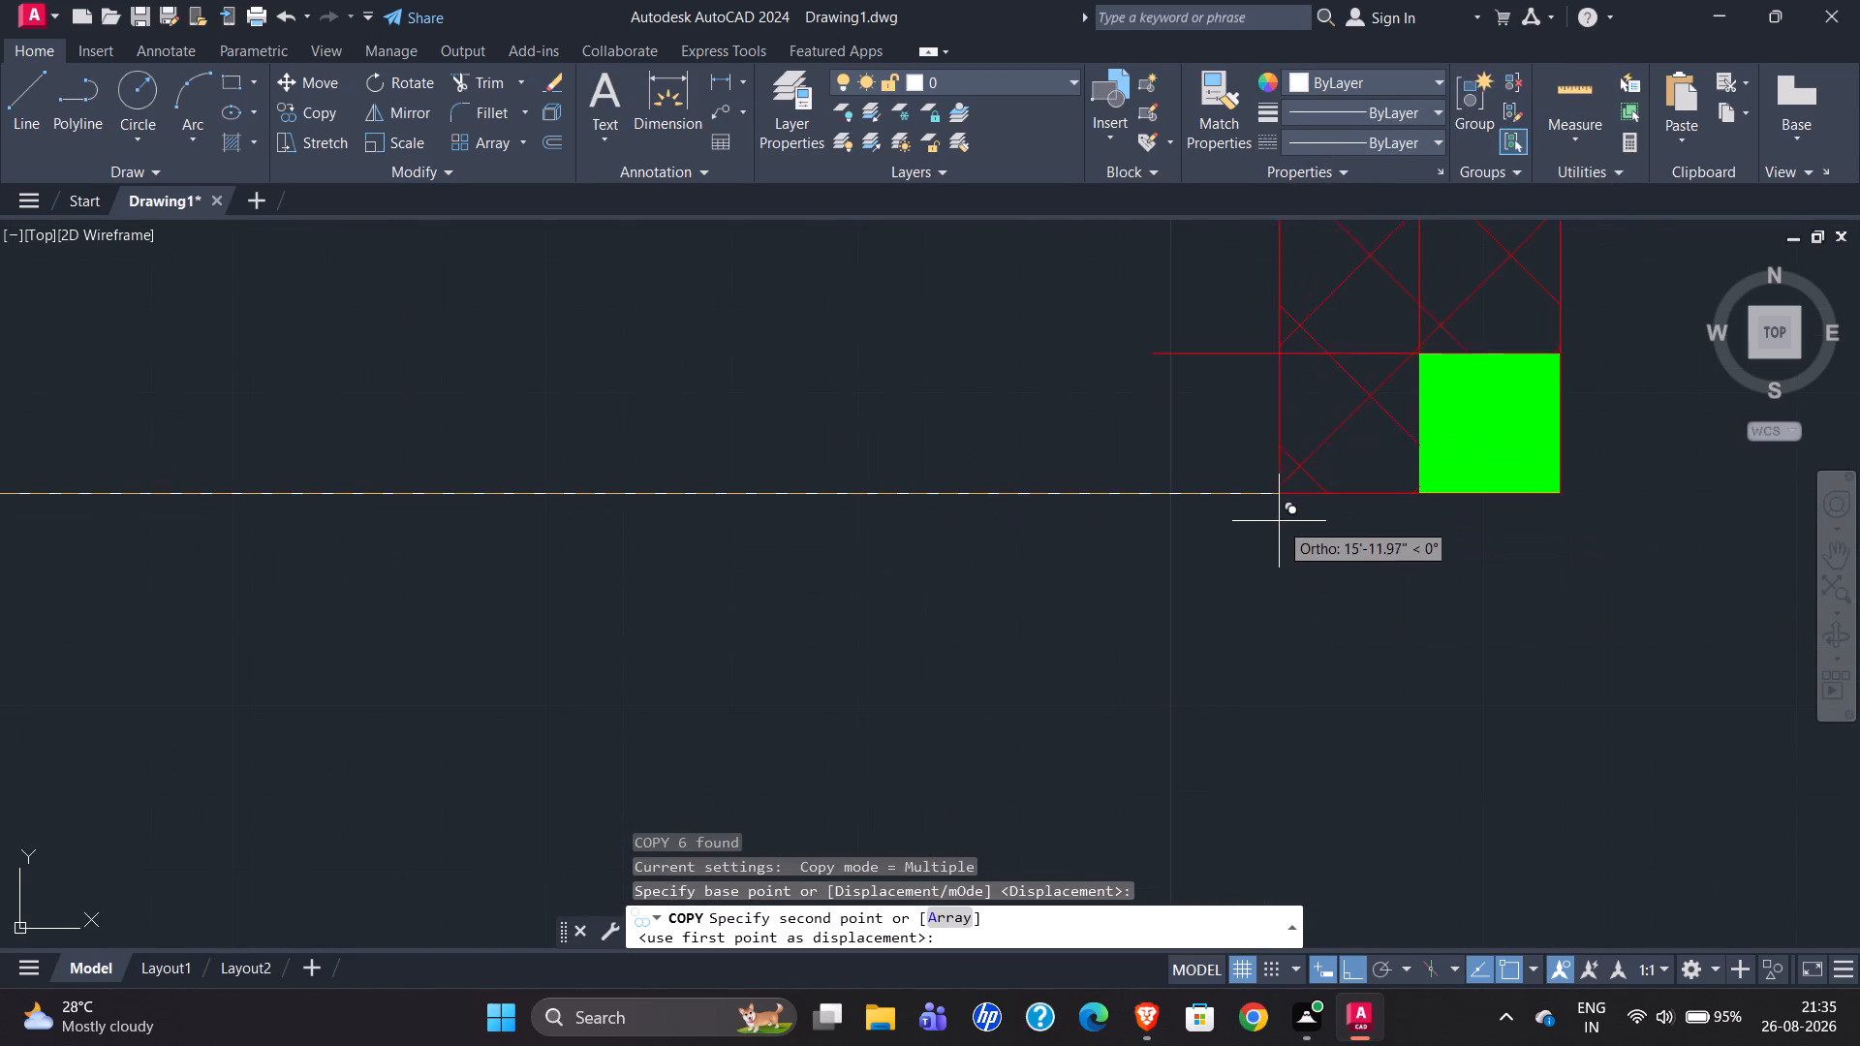
click(1280, 497)
scroll(567, 519, down, 2)
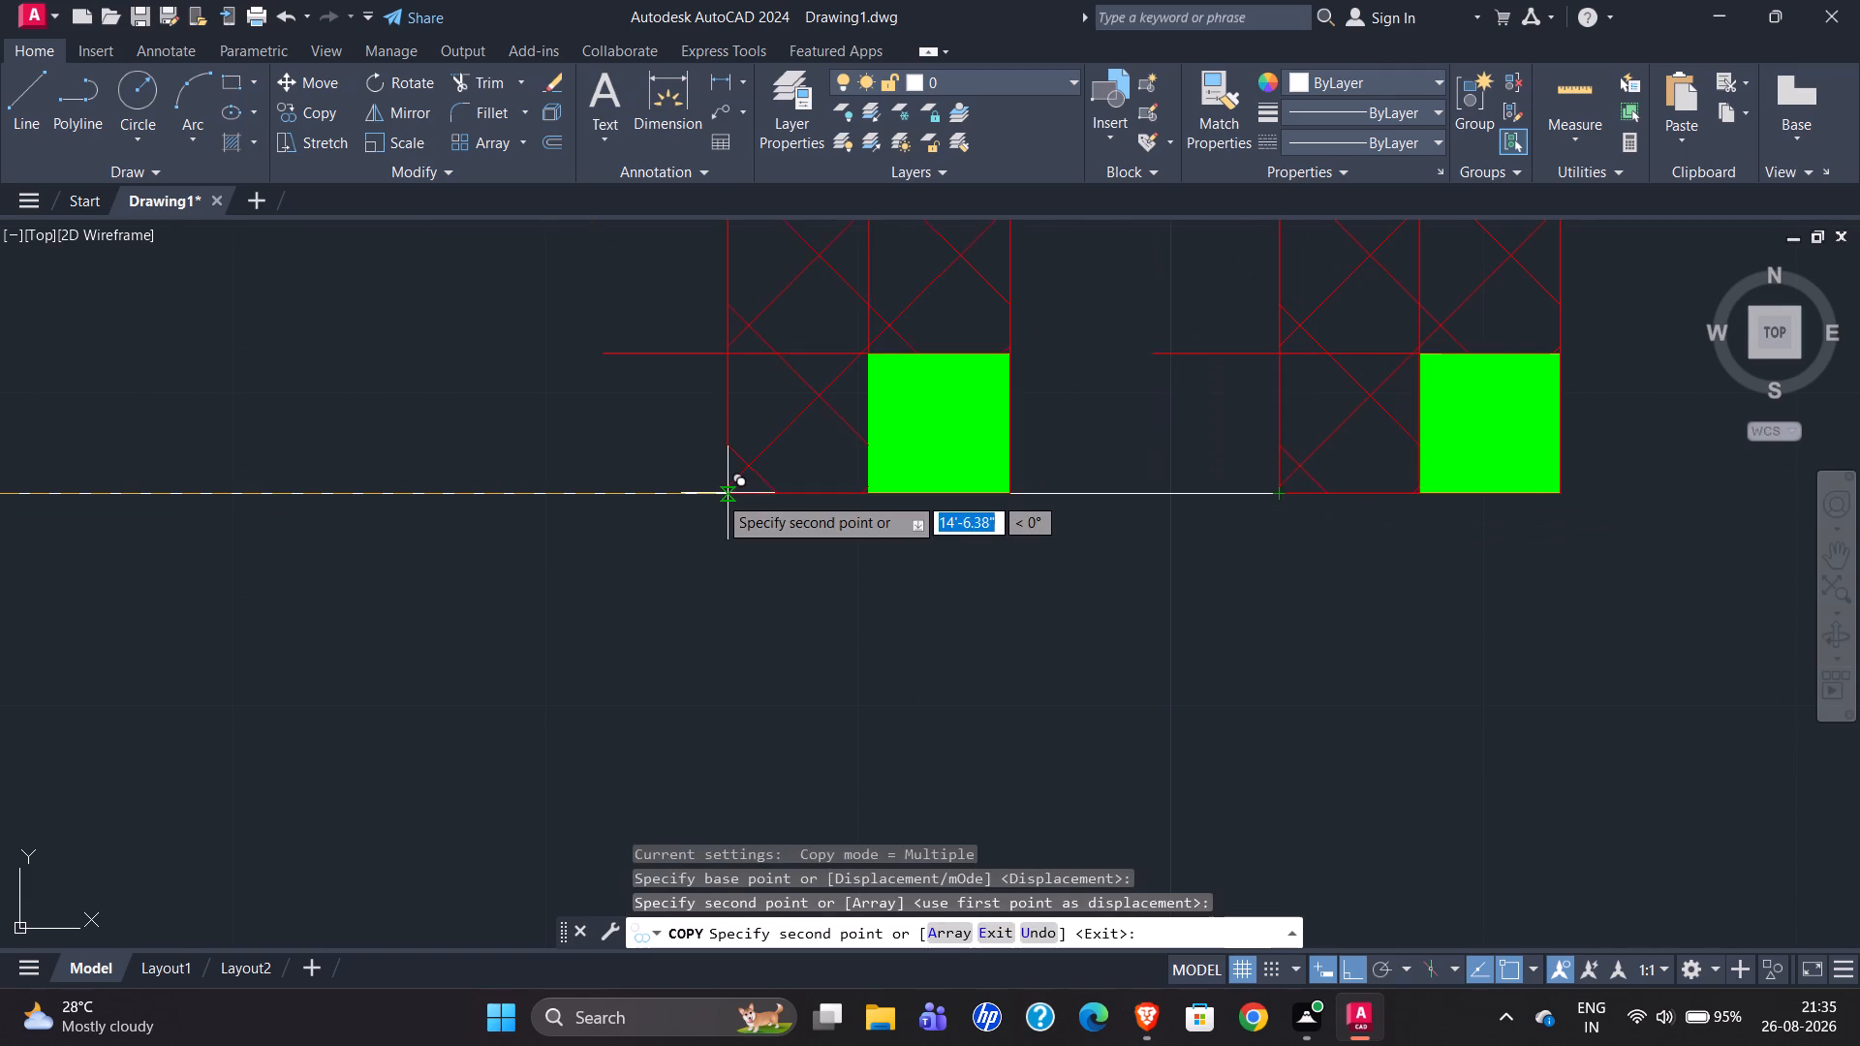
key(Escape)
Draw a 9'3" horizontal line rightward from the lower-right corner of the copied free-standing column.
scroll(426, 529, down, 2)
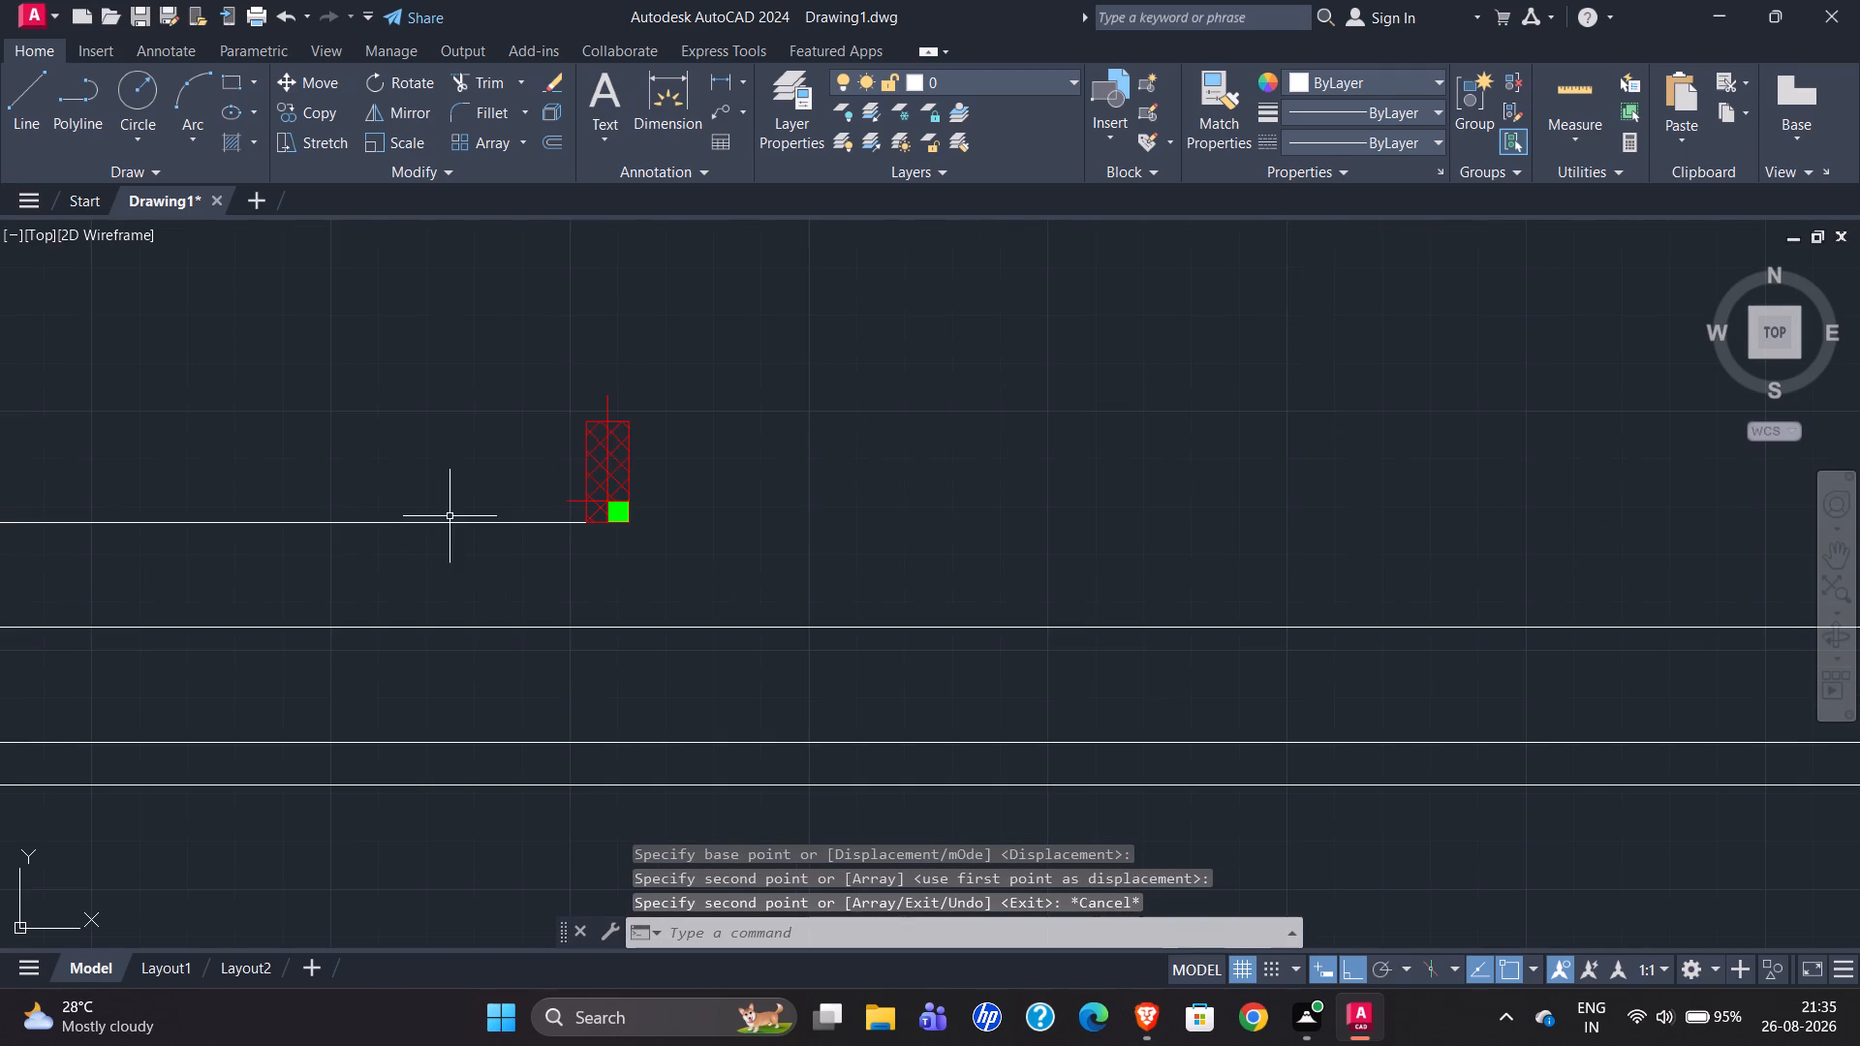
click(9, 125)
scroll(633, 532, up, 2)
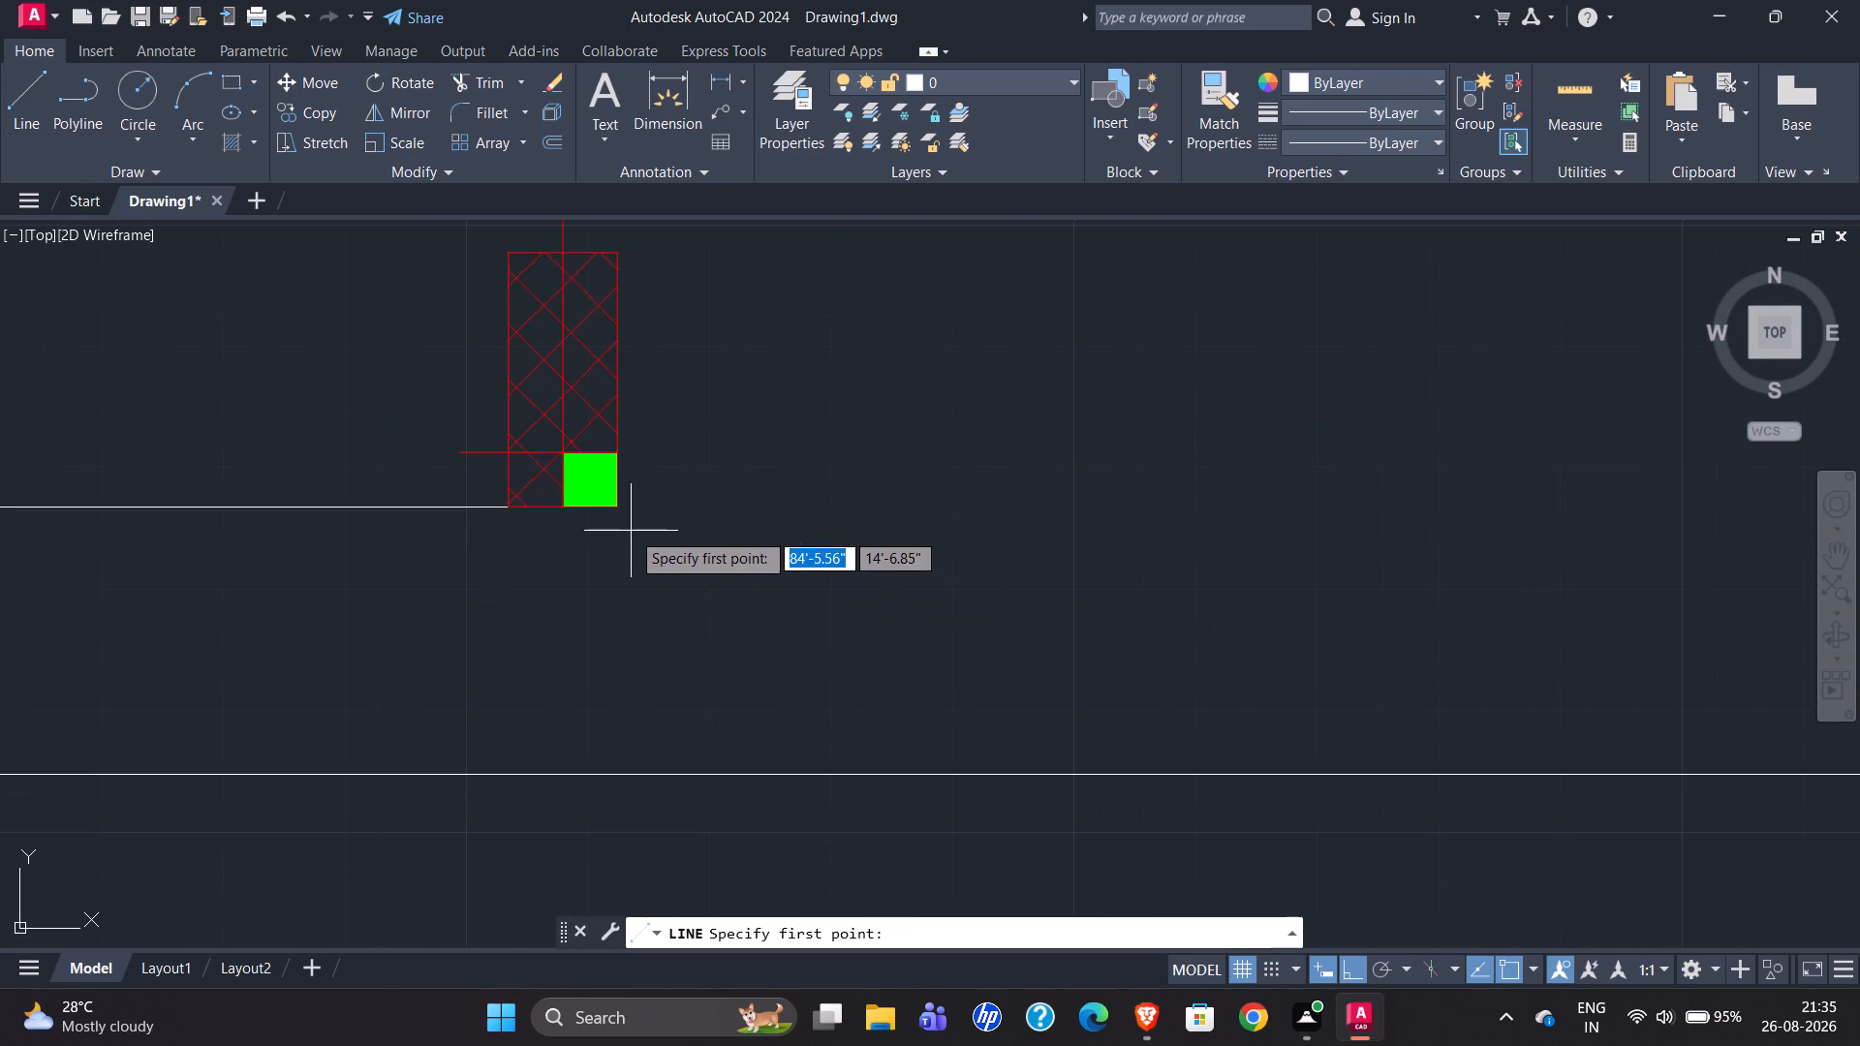
click(618, 508)
scroll(418, 605, down, 2)
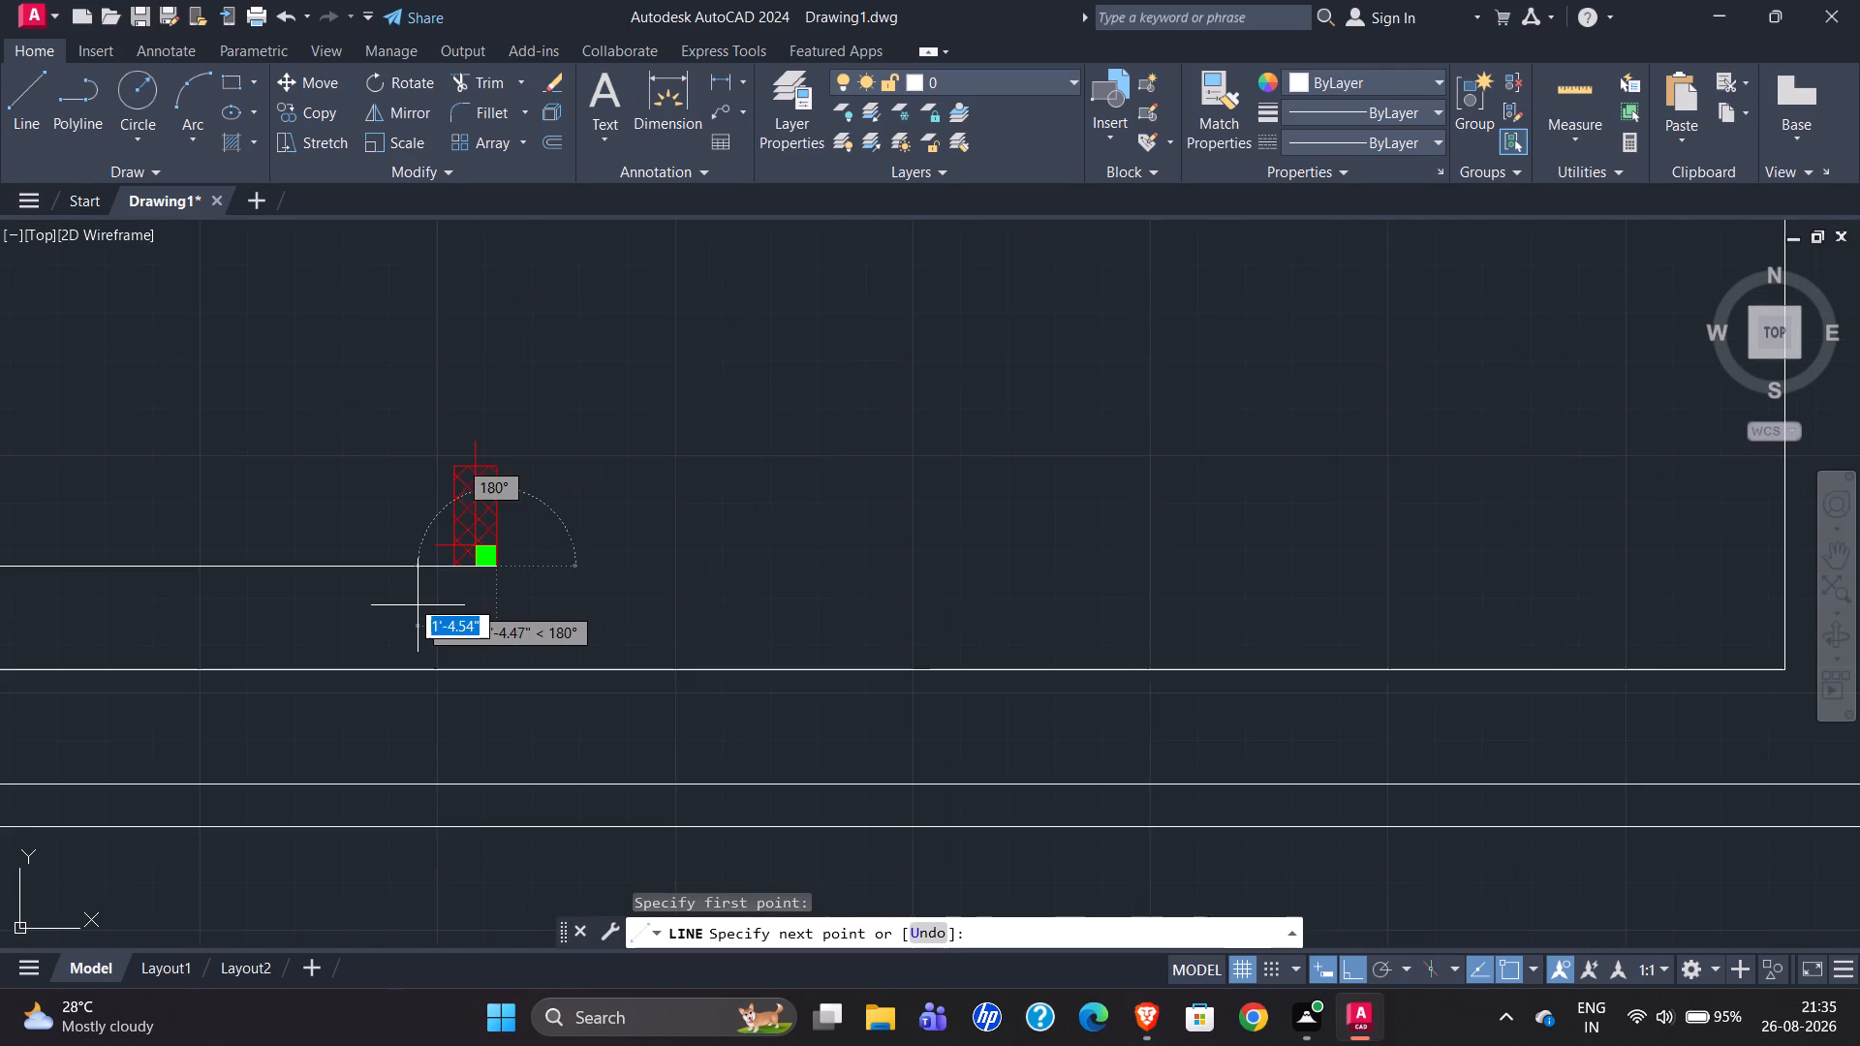
scroll(416, 604, down, 1)
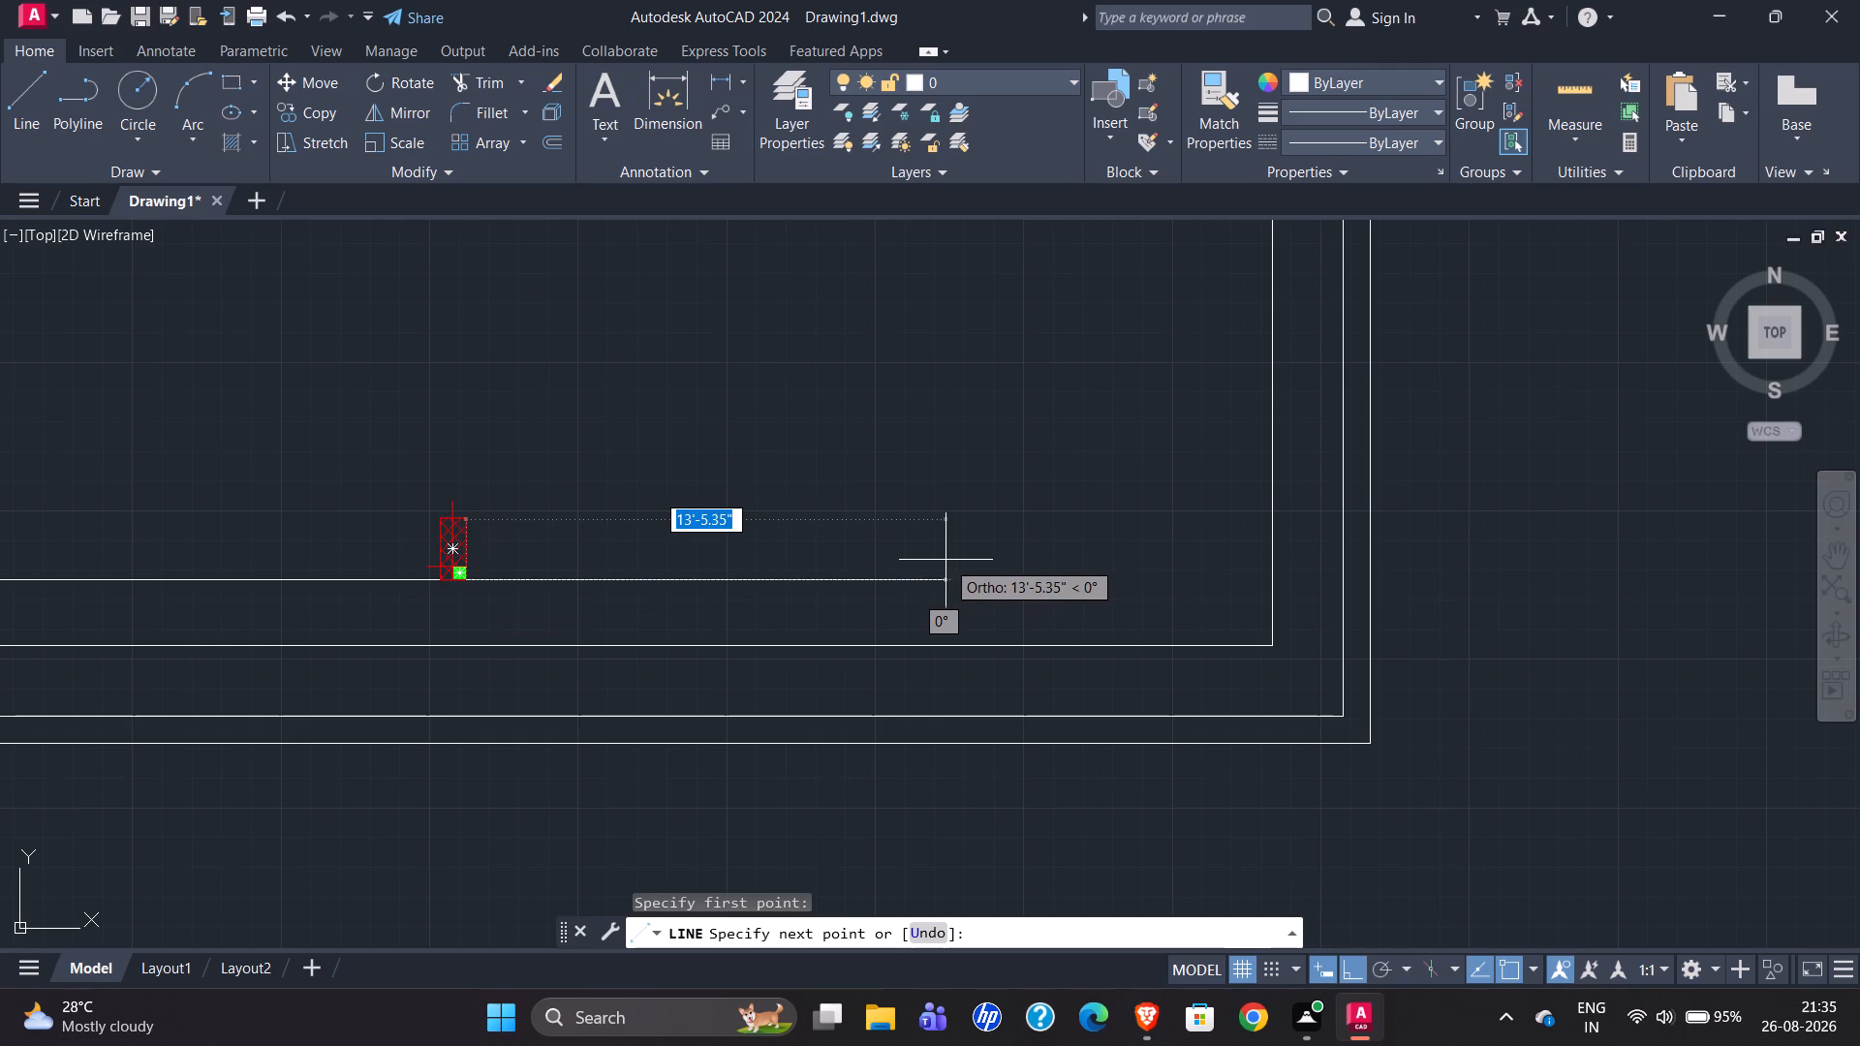
text(9')
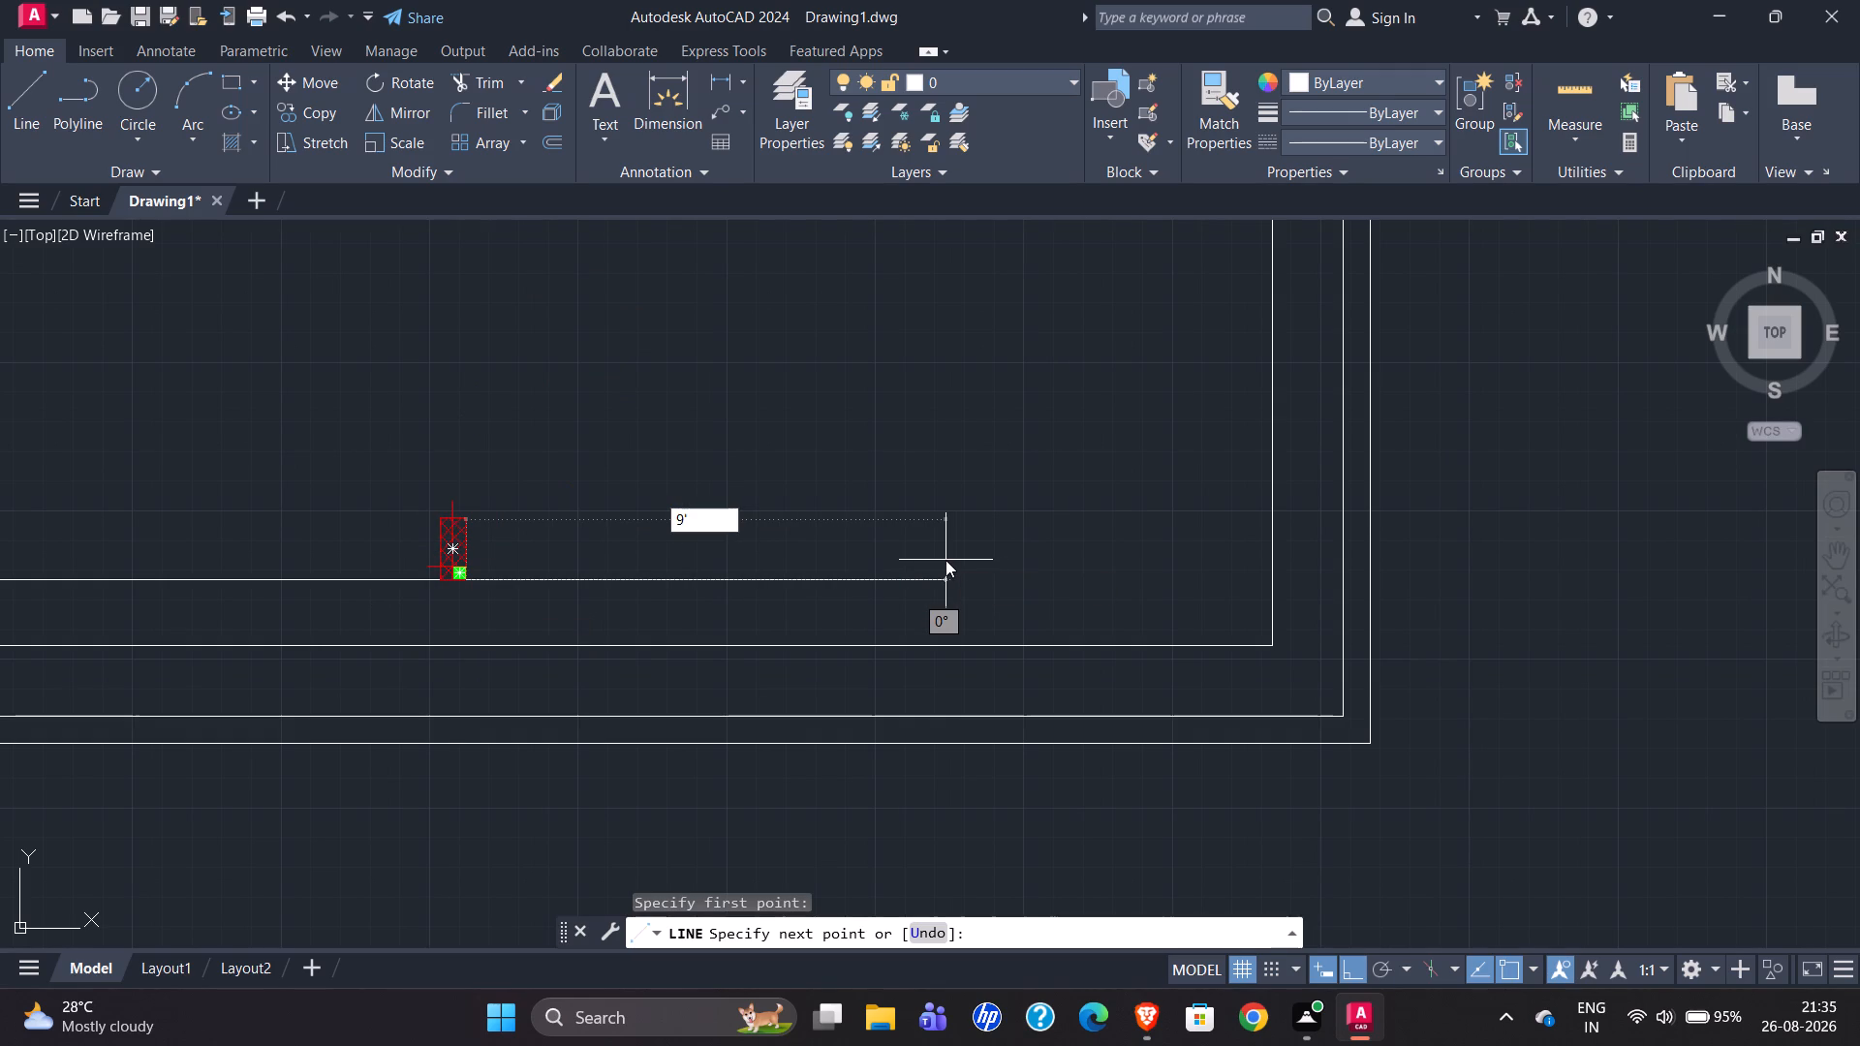
text(3")
key(Return)
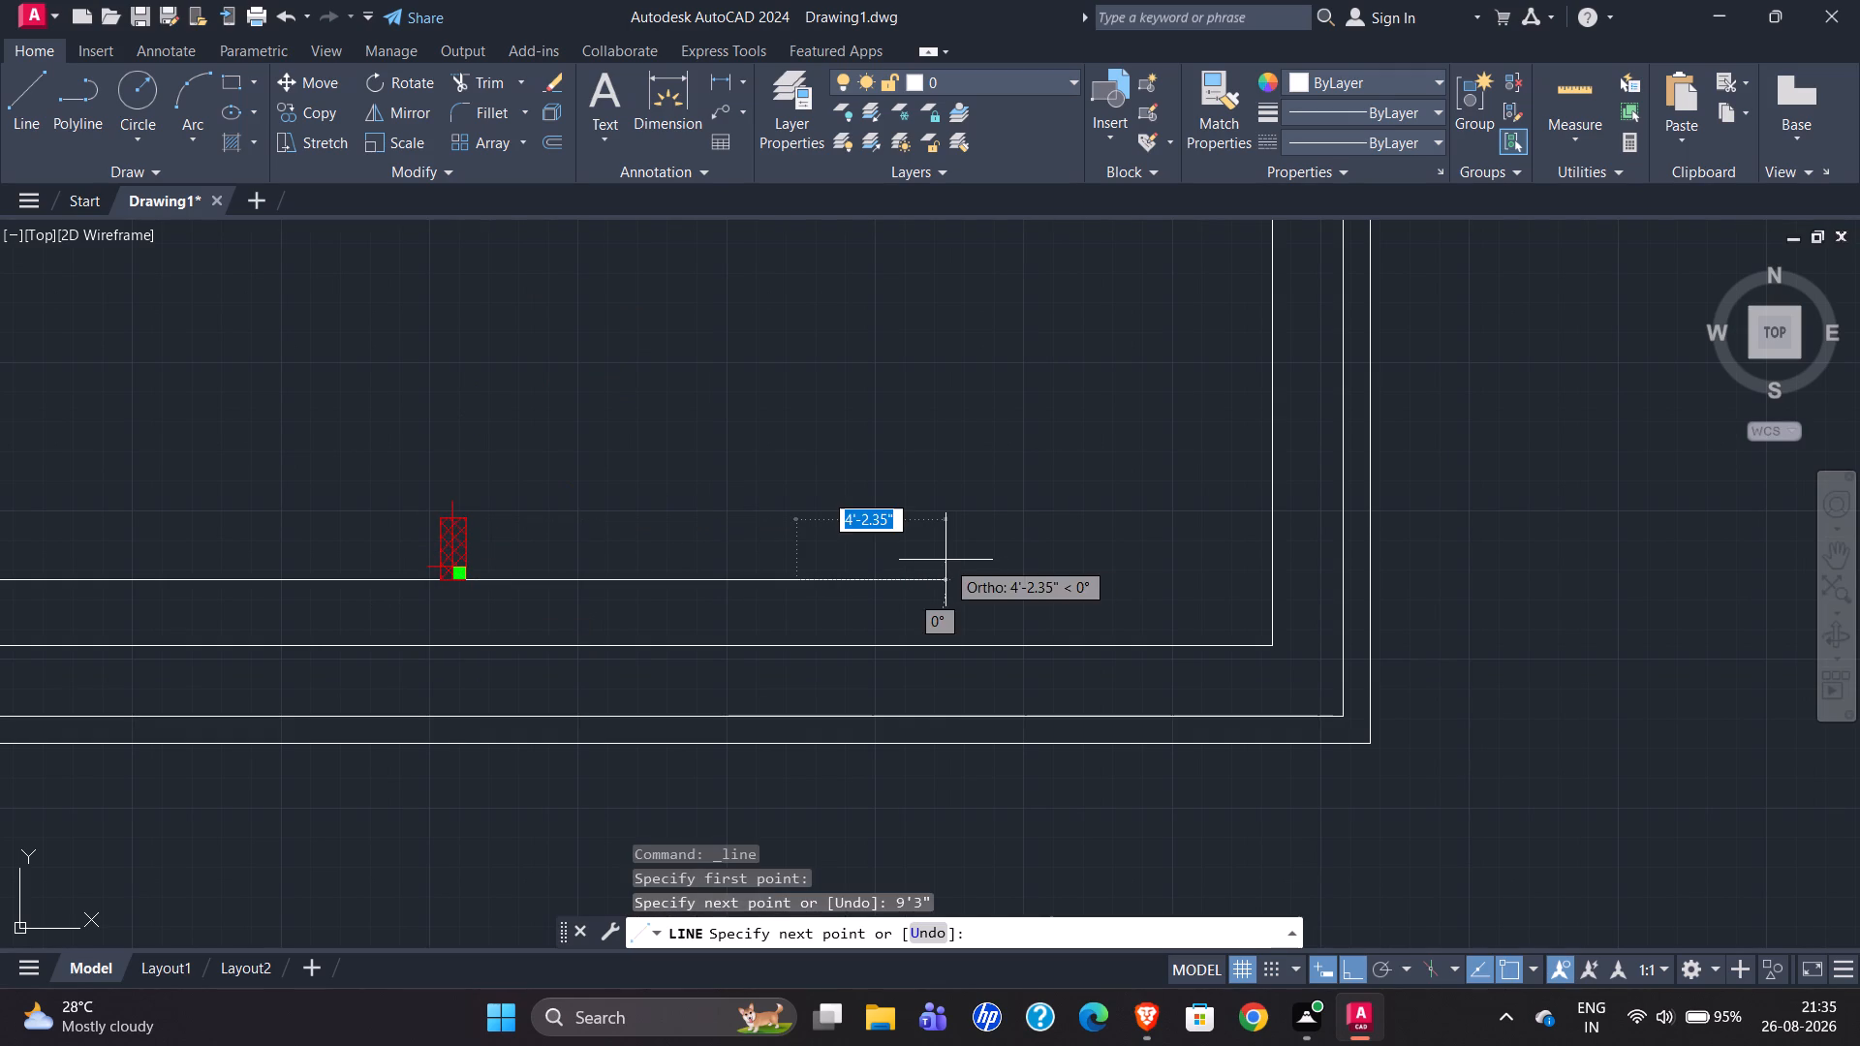
key(Escape)
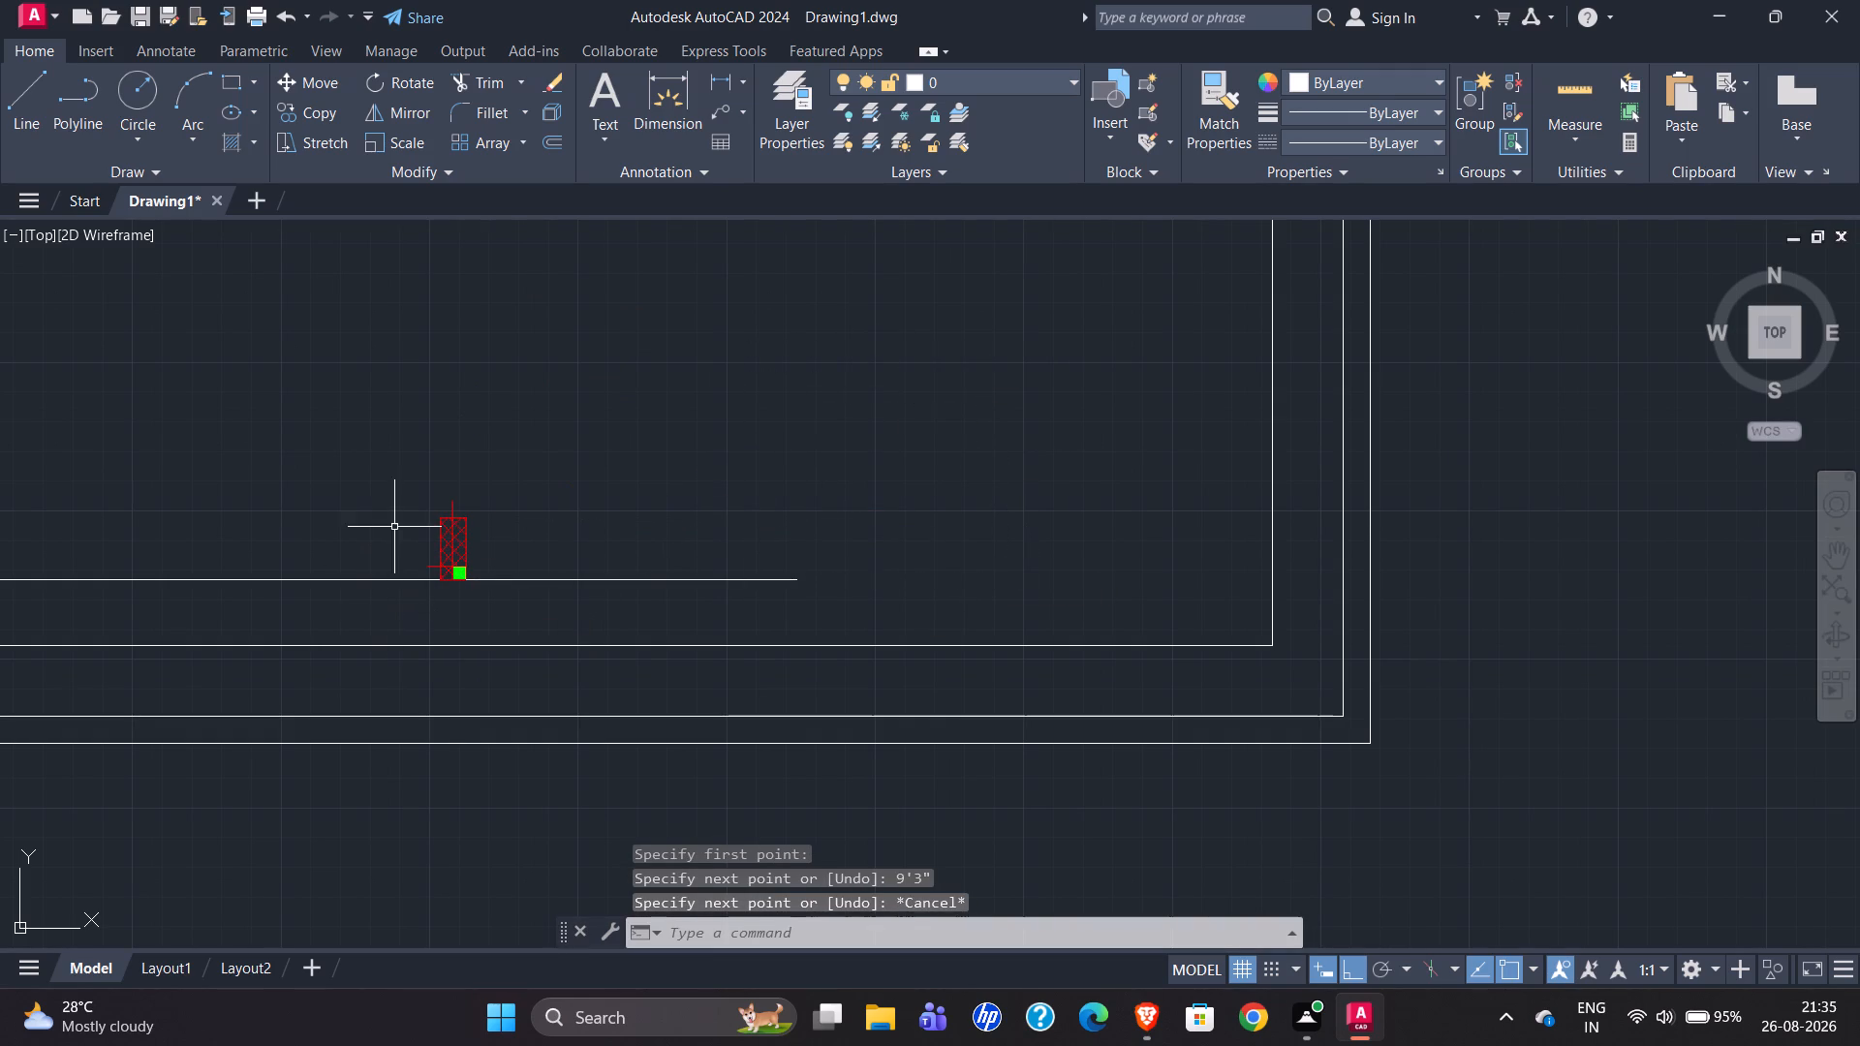
click(397, 468)
key(Escape)
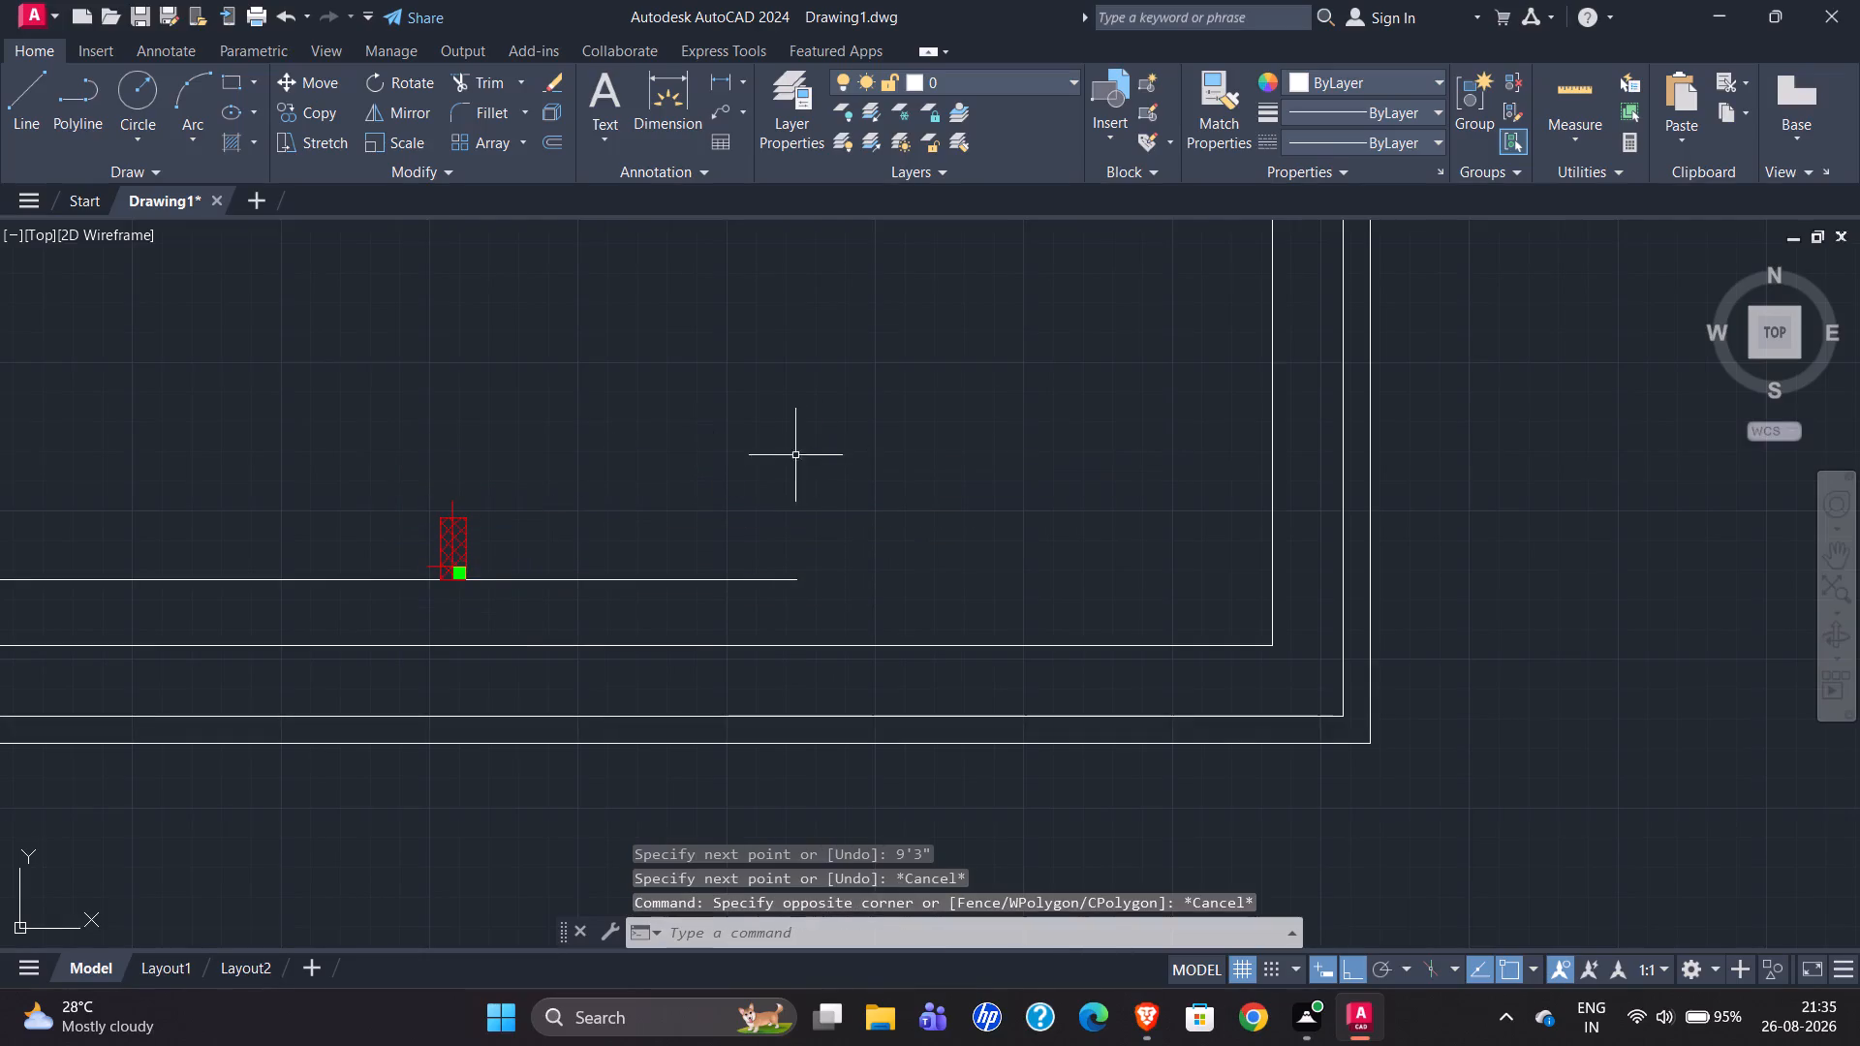
Examine the upper and lower free-standing columns and the staircase in the reference plan against the redrawn plan.
scroll(769, 473, down, 4)
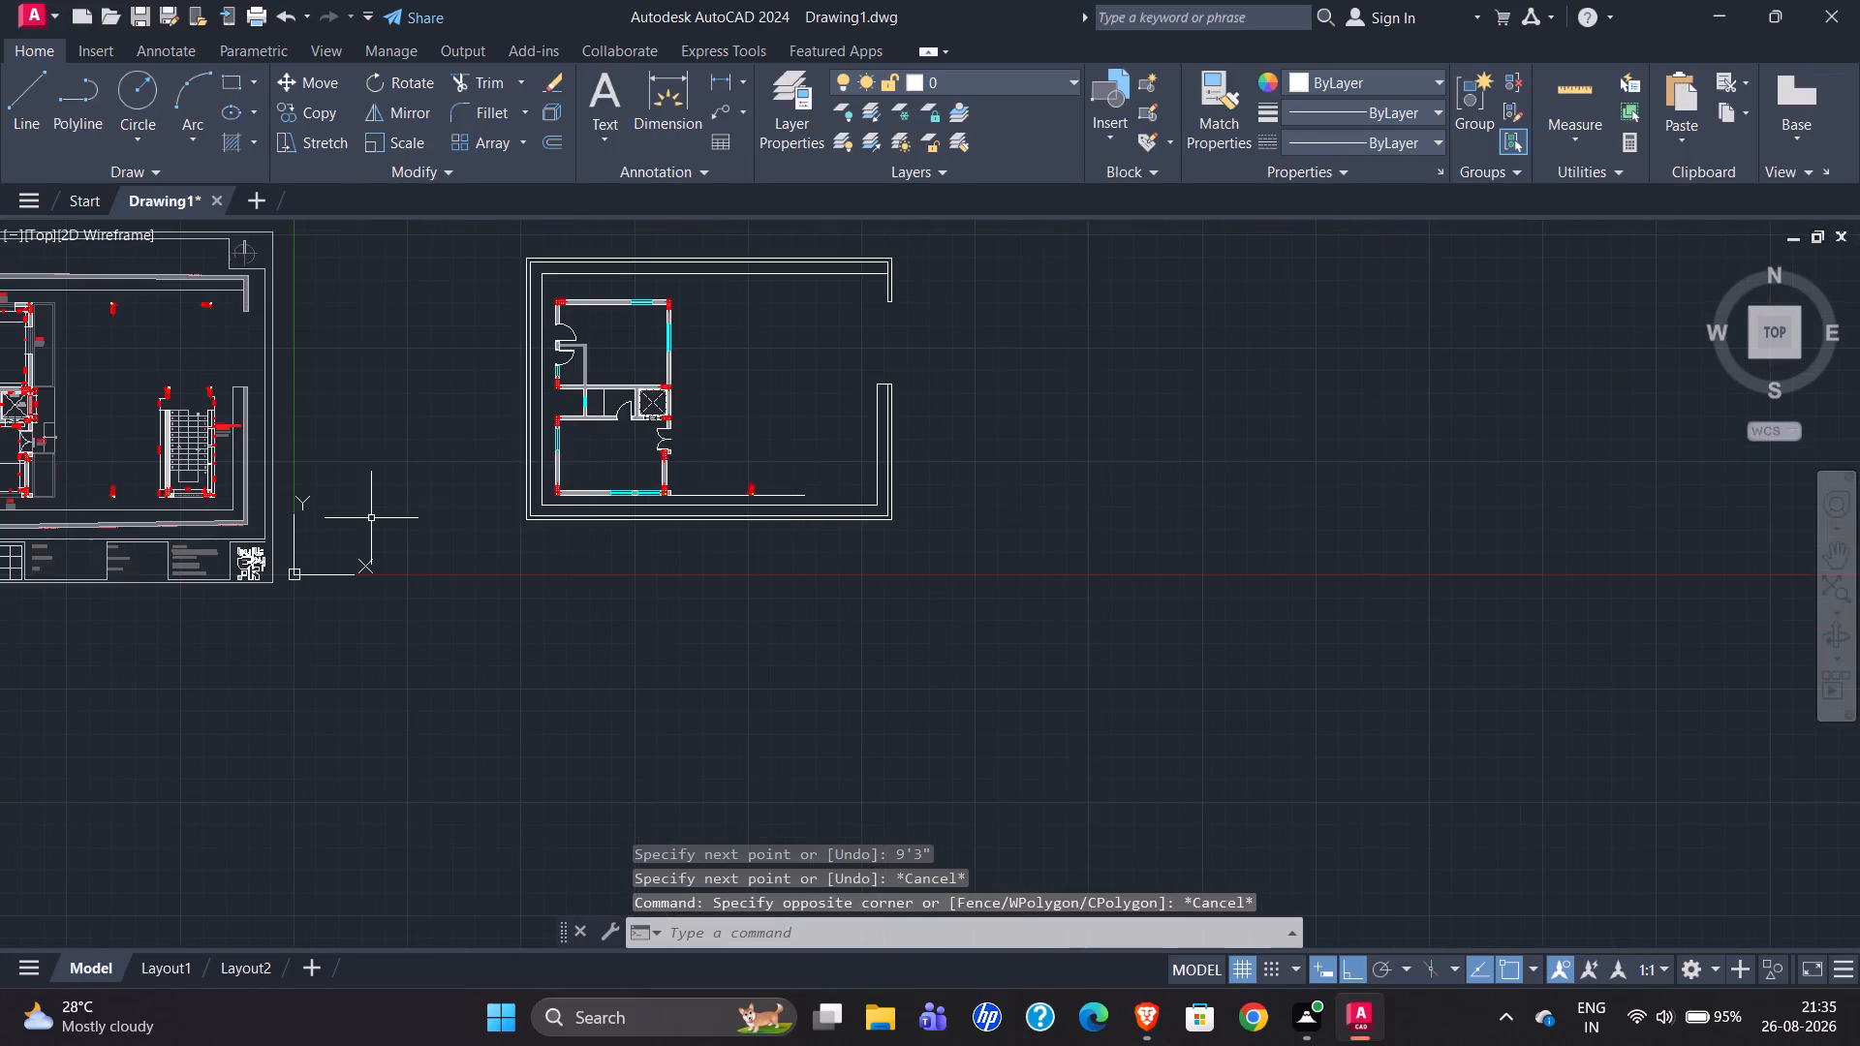
scroll(131, 477, up, 3)
scroll(214, 630, down, 2)
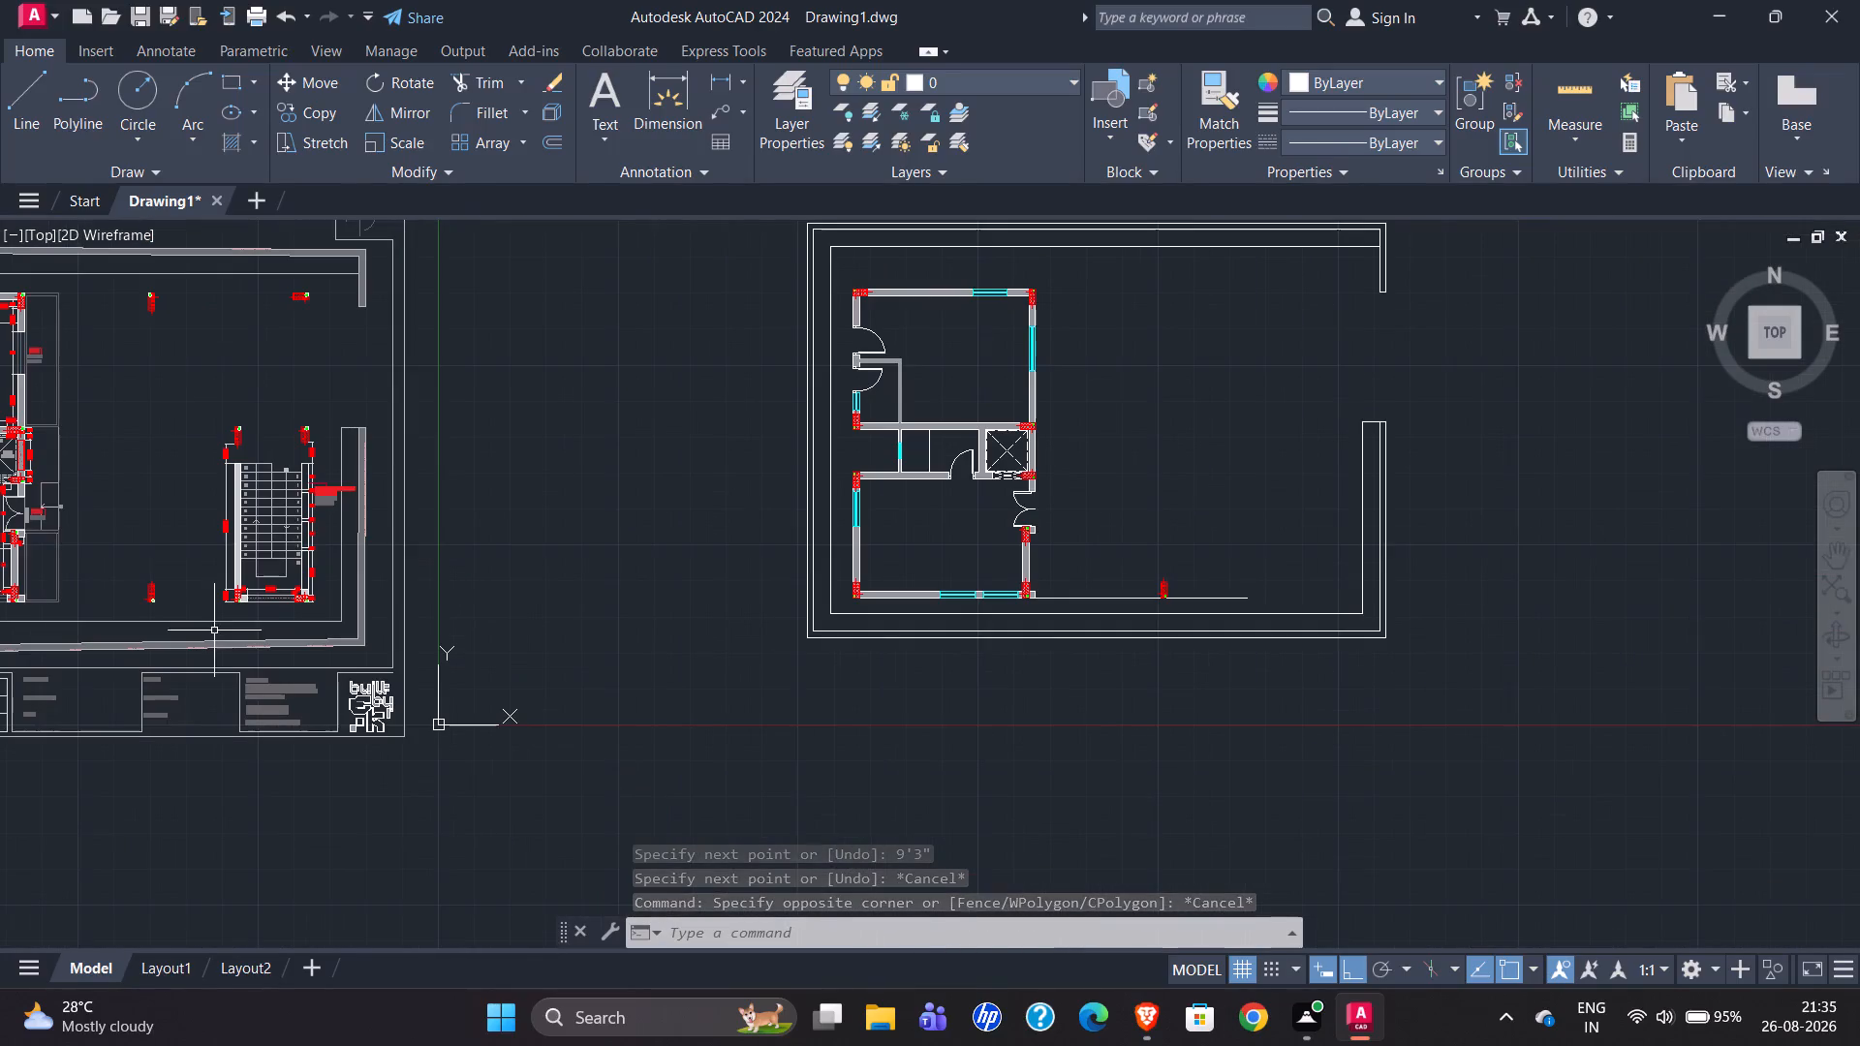
scroll(137, 303, up, 1)
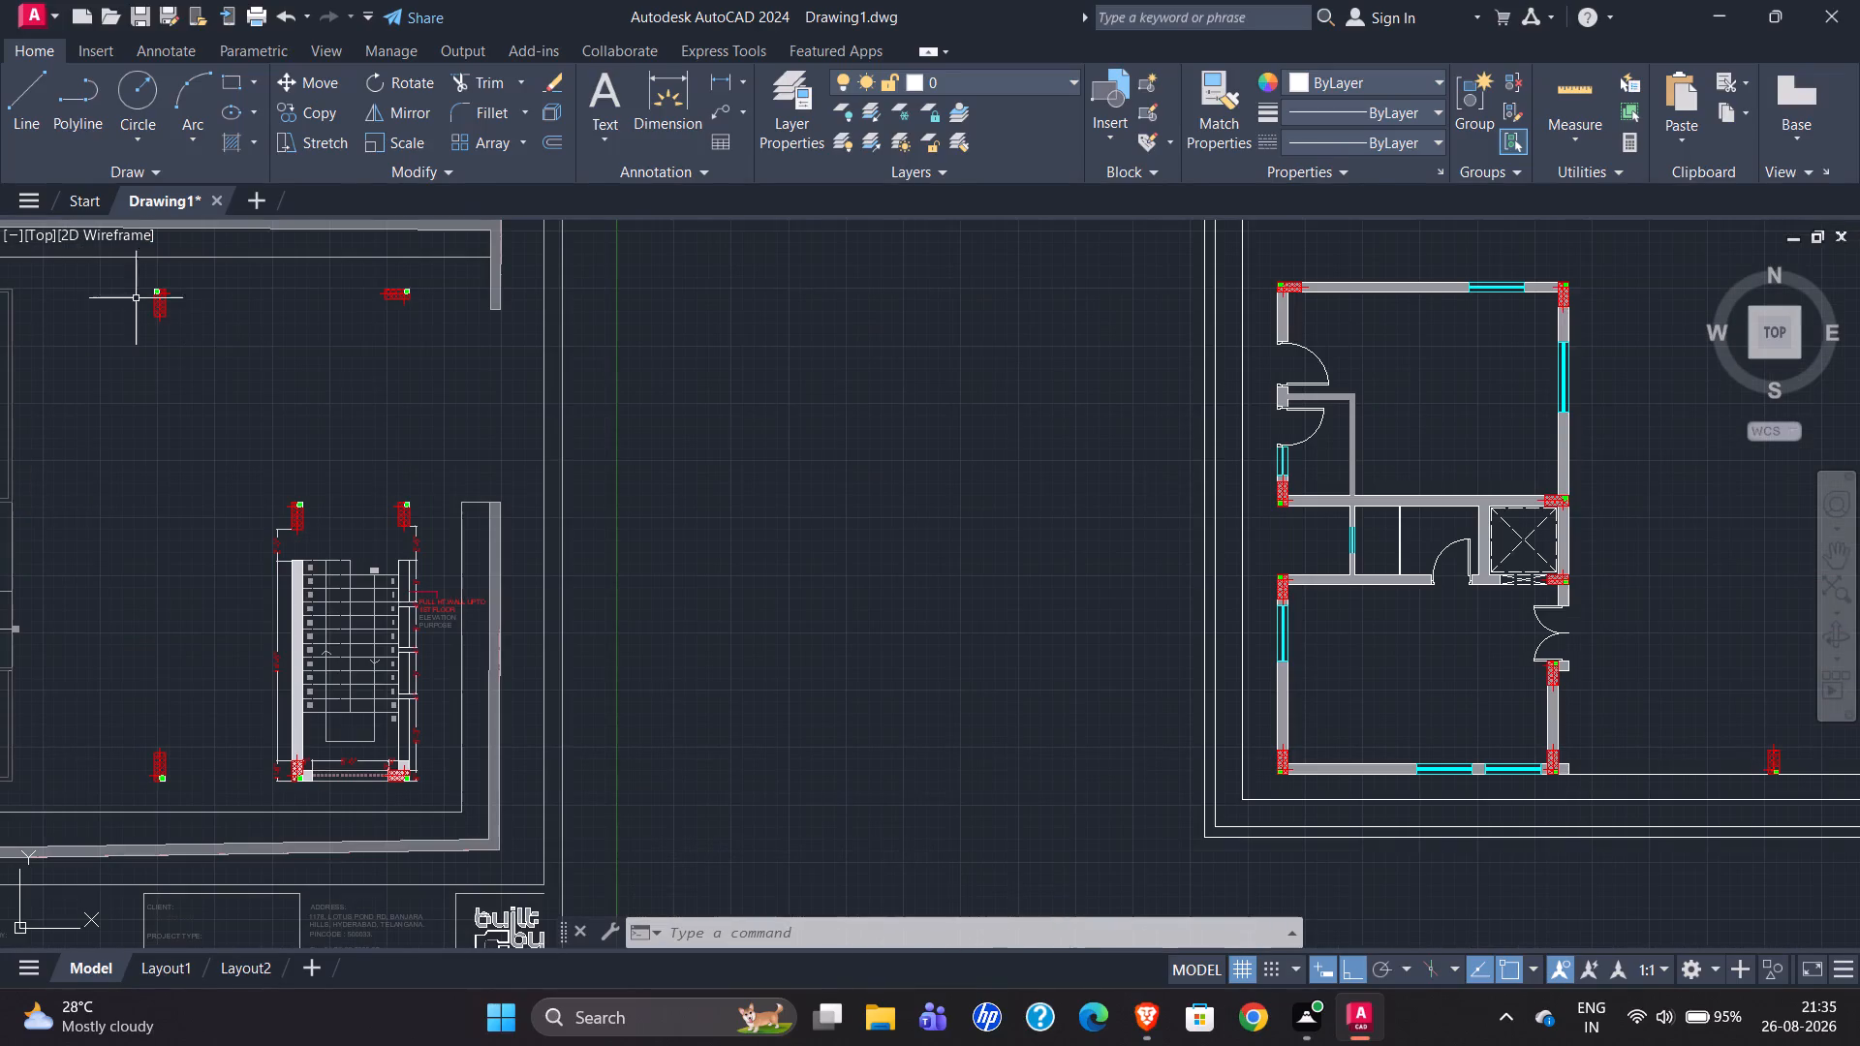
scroll(391, 417, down, 1)
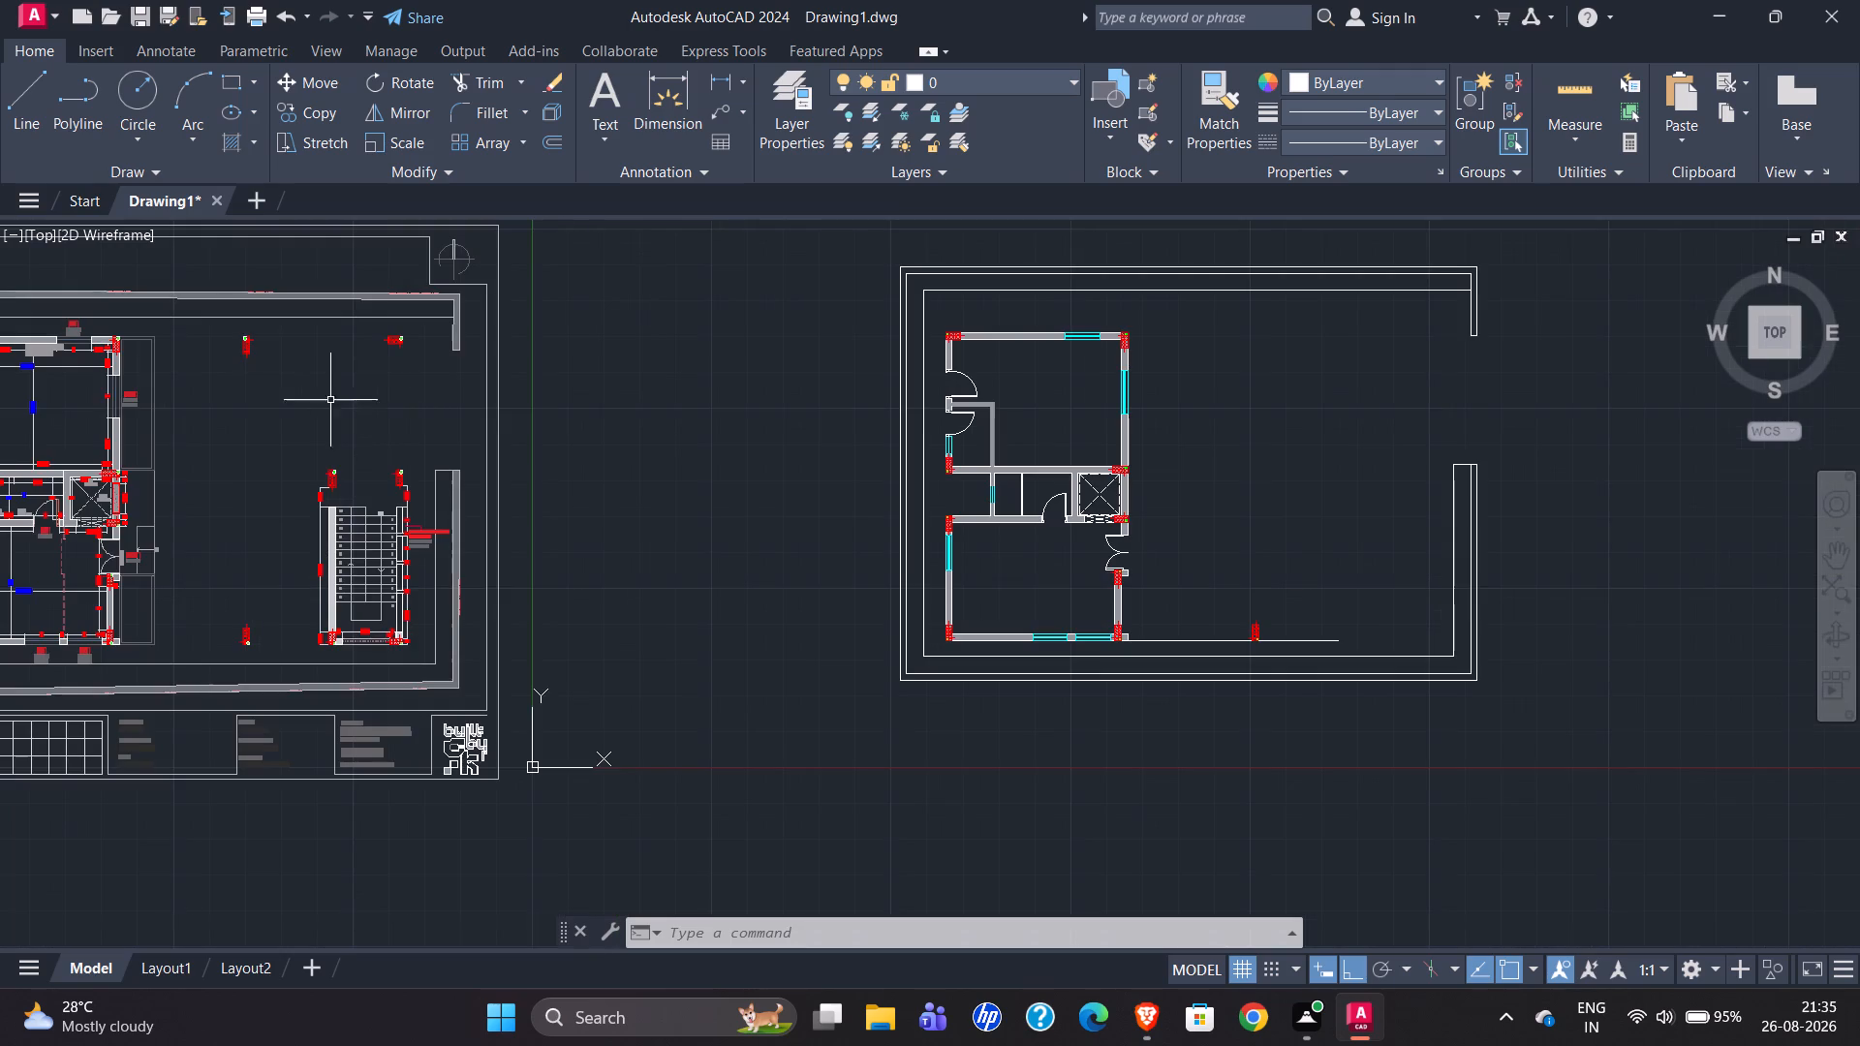
scroll(127, 343, up, 2)
scroll(208, 365, down, 3)
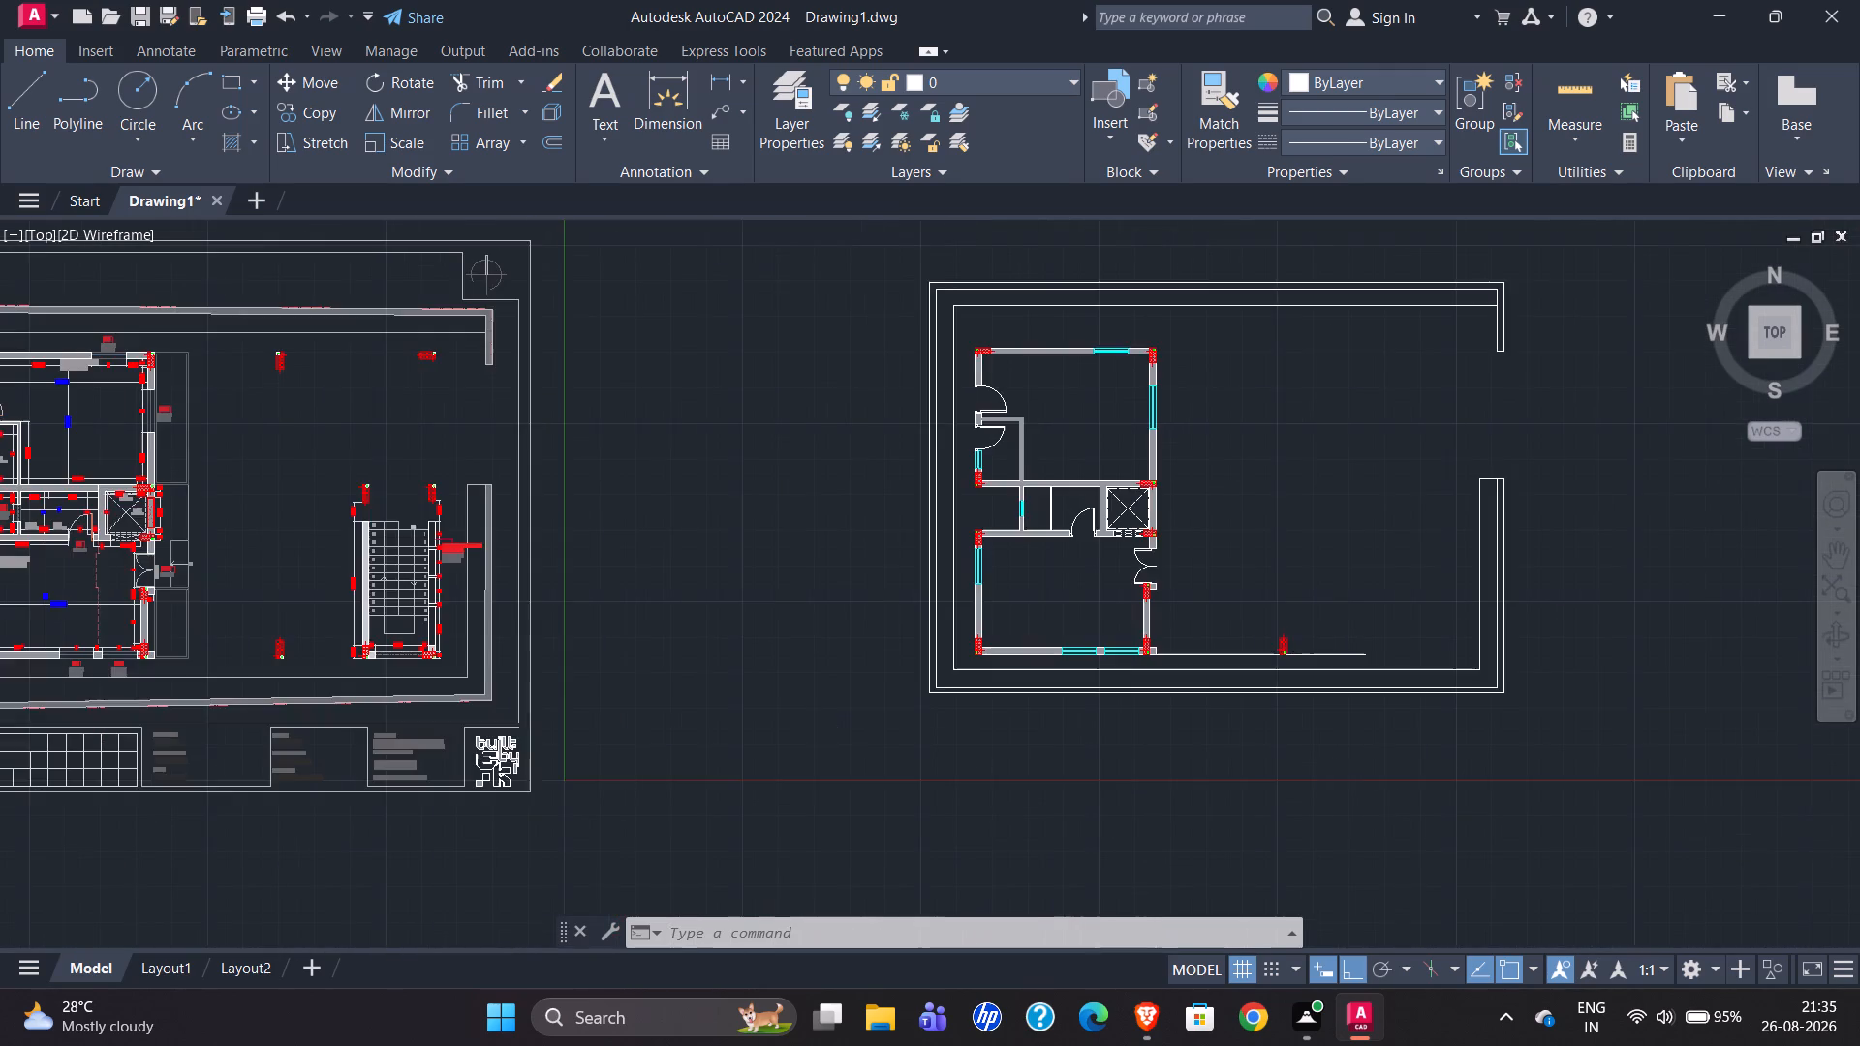
Copy the 14'6" line from its start at the office wall end up to the outer top corner of the building's upper-right column.
scroll(169, 369, down, 1)
scroll(607, 428, up, 2)
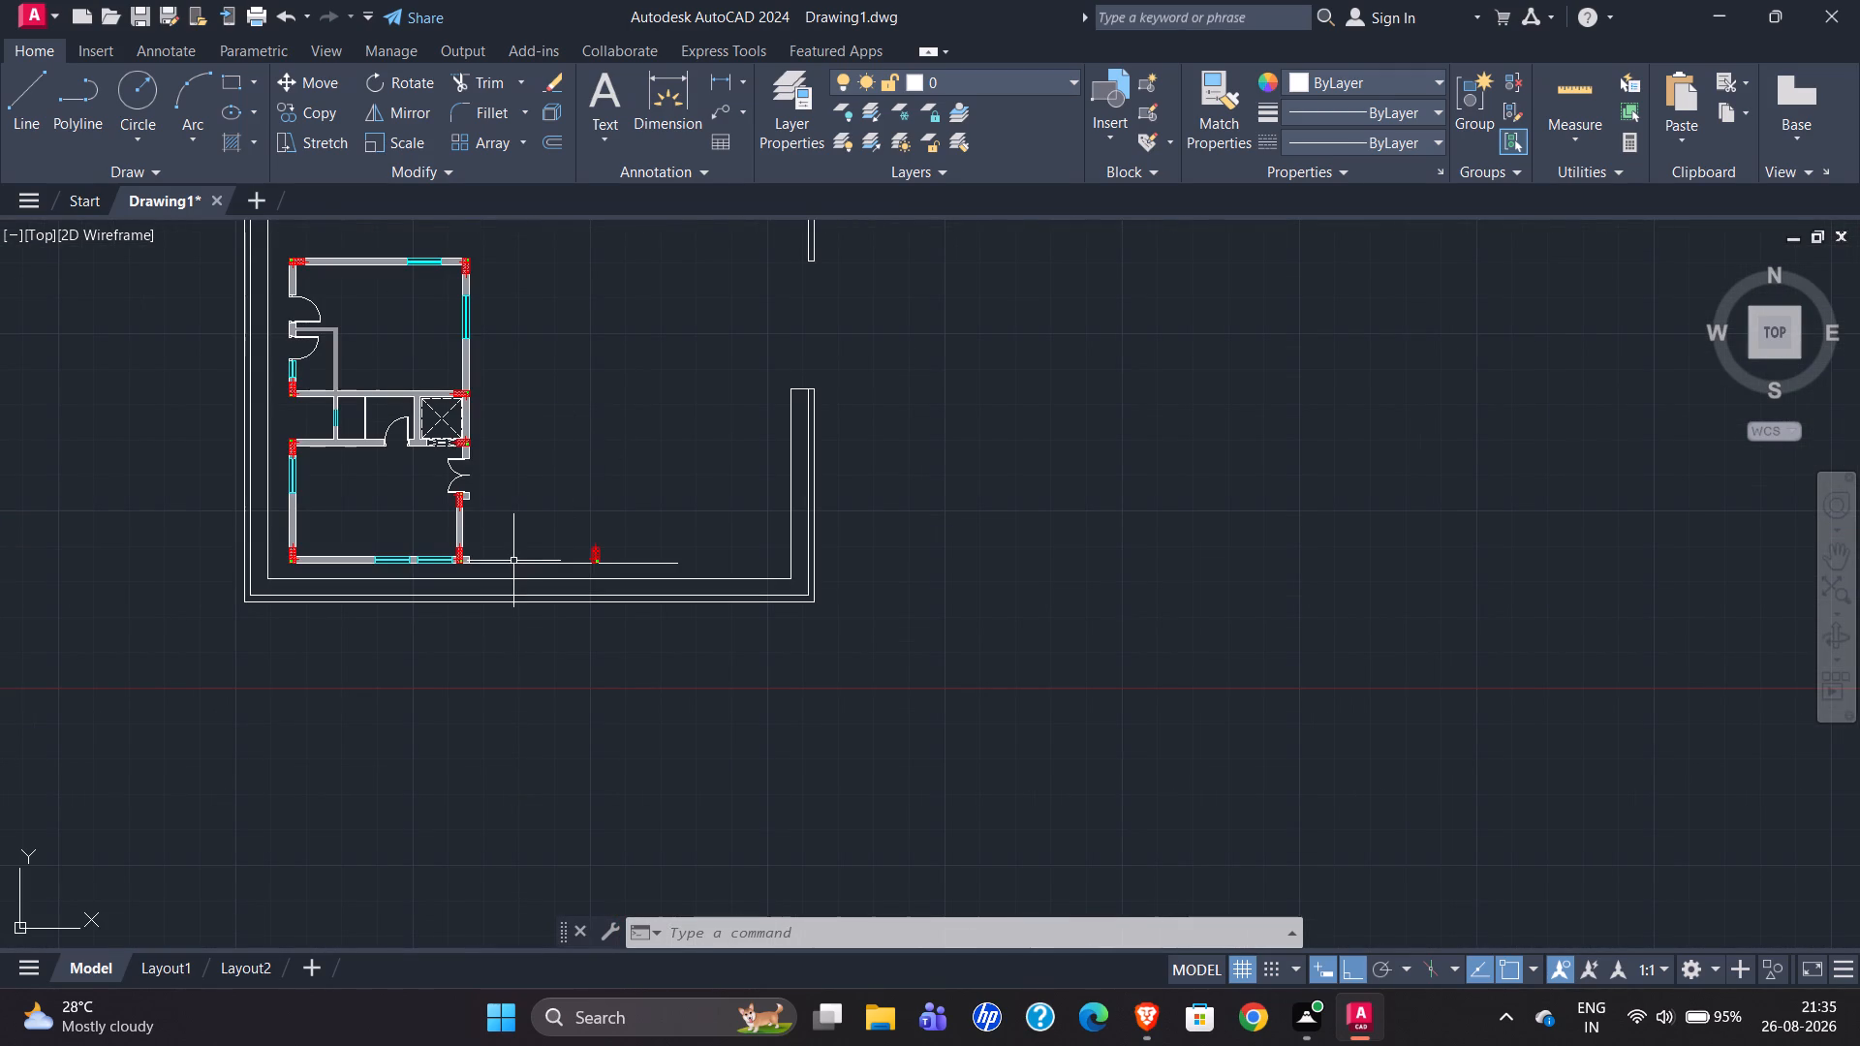
click(514, 562)
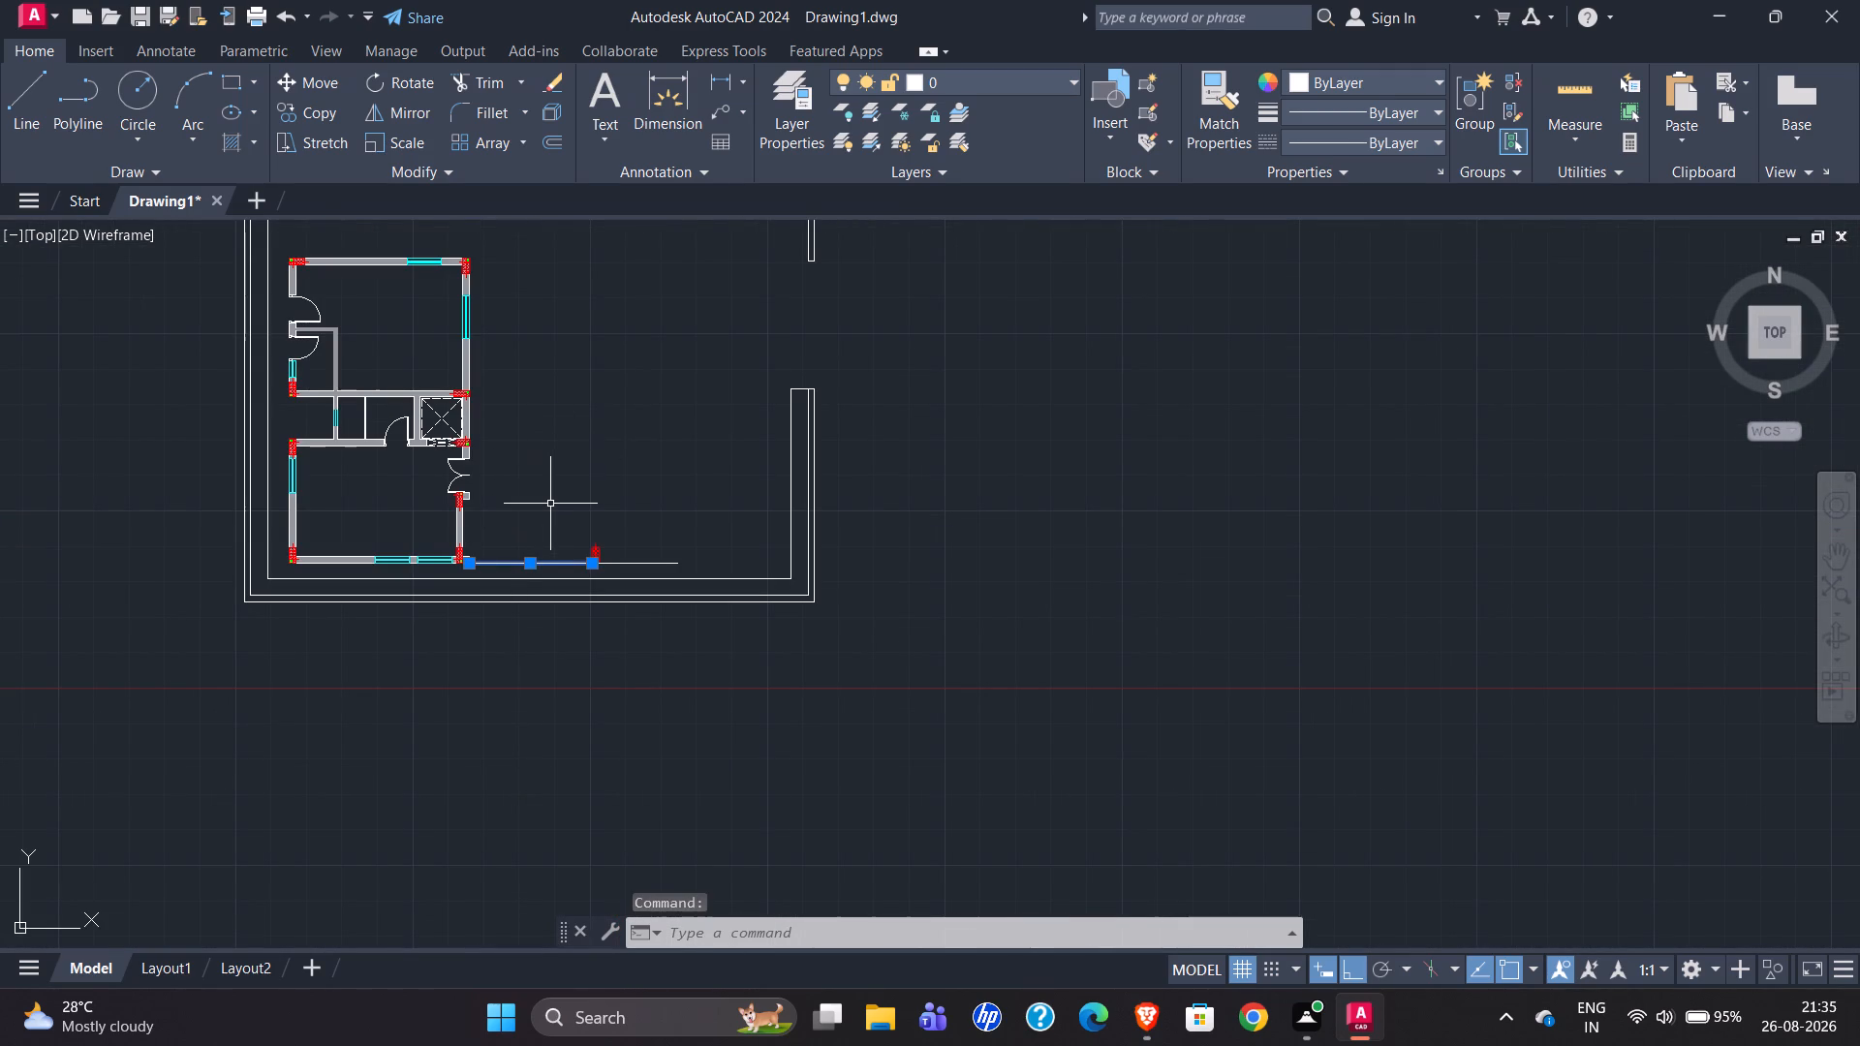
text(co)
key(Return)
scroll(465, 579, up, 4)
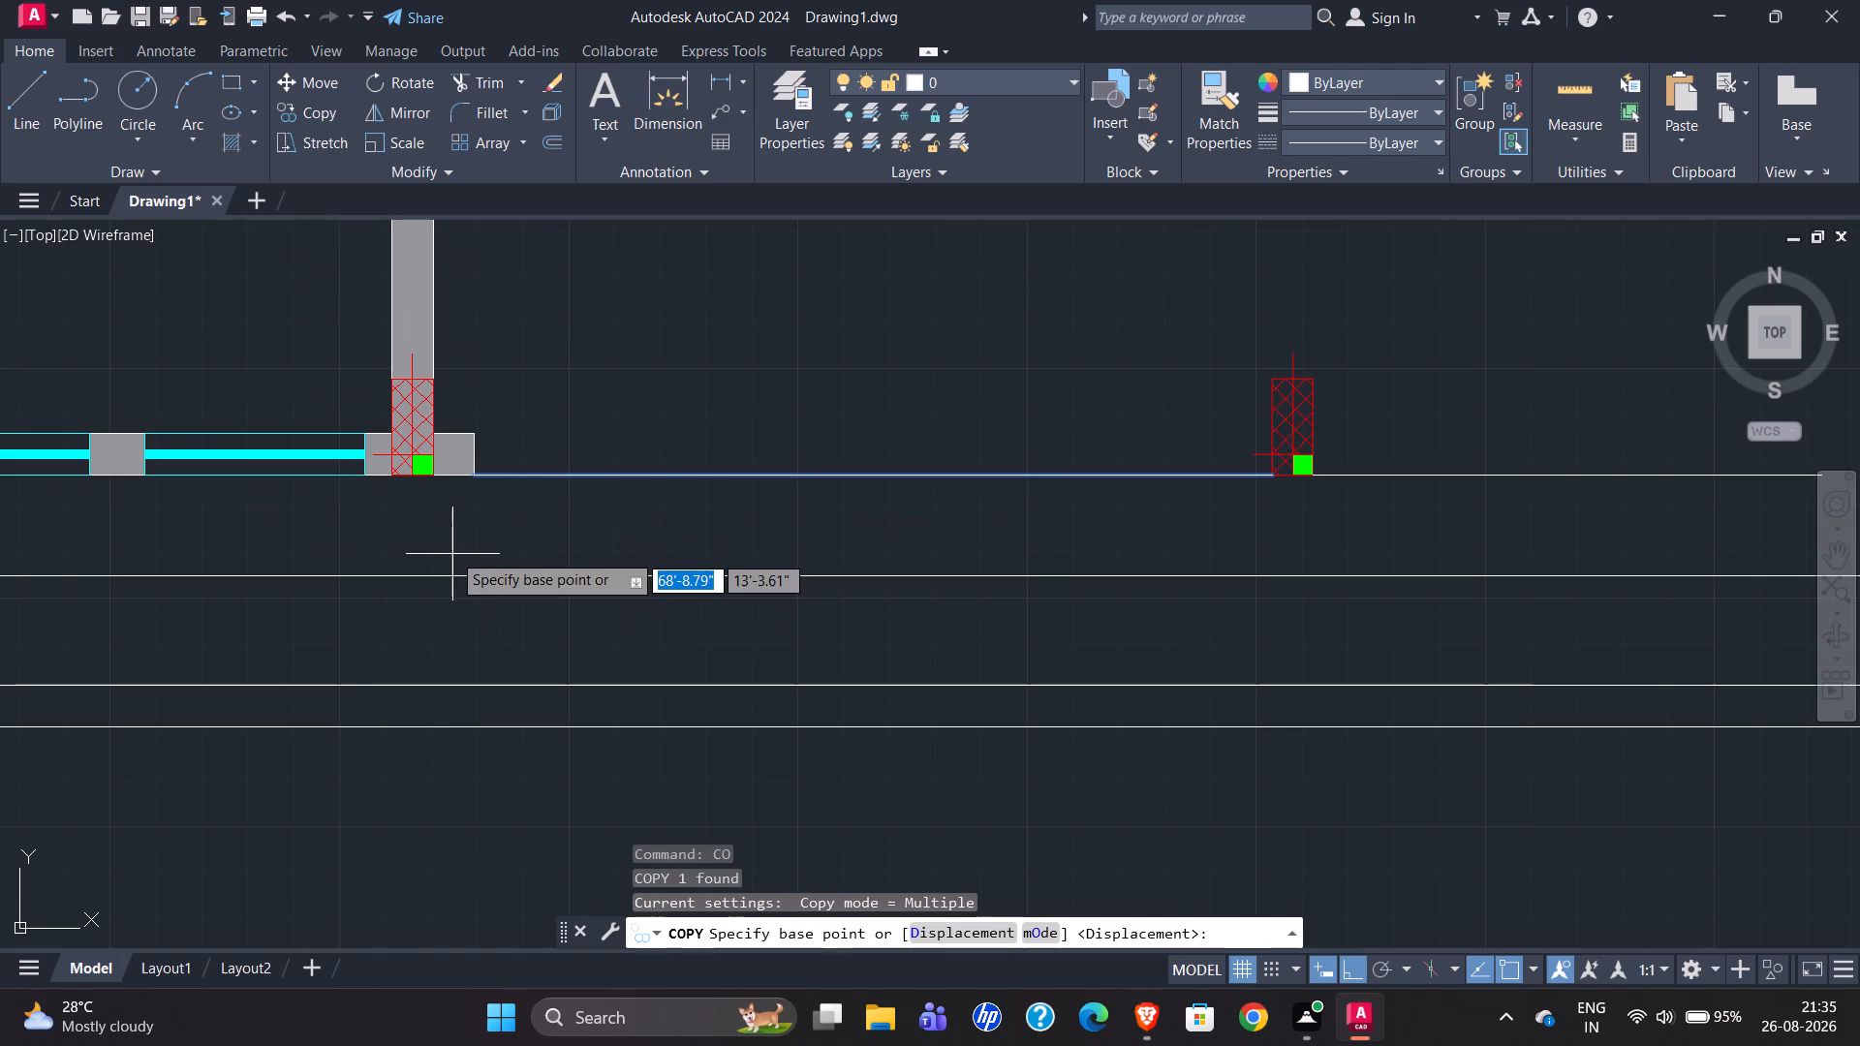
click(478, 475)
scroll(449, 631, down, 3)
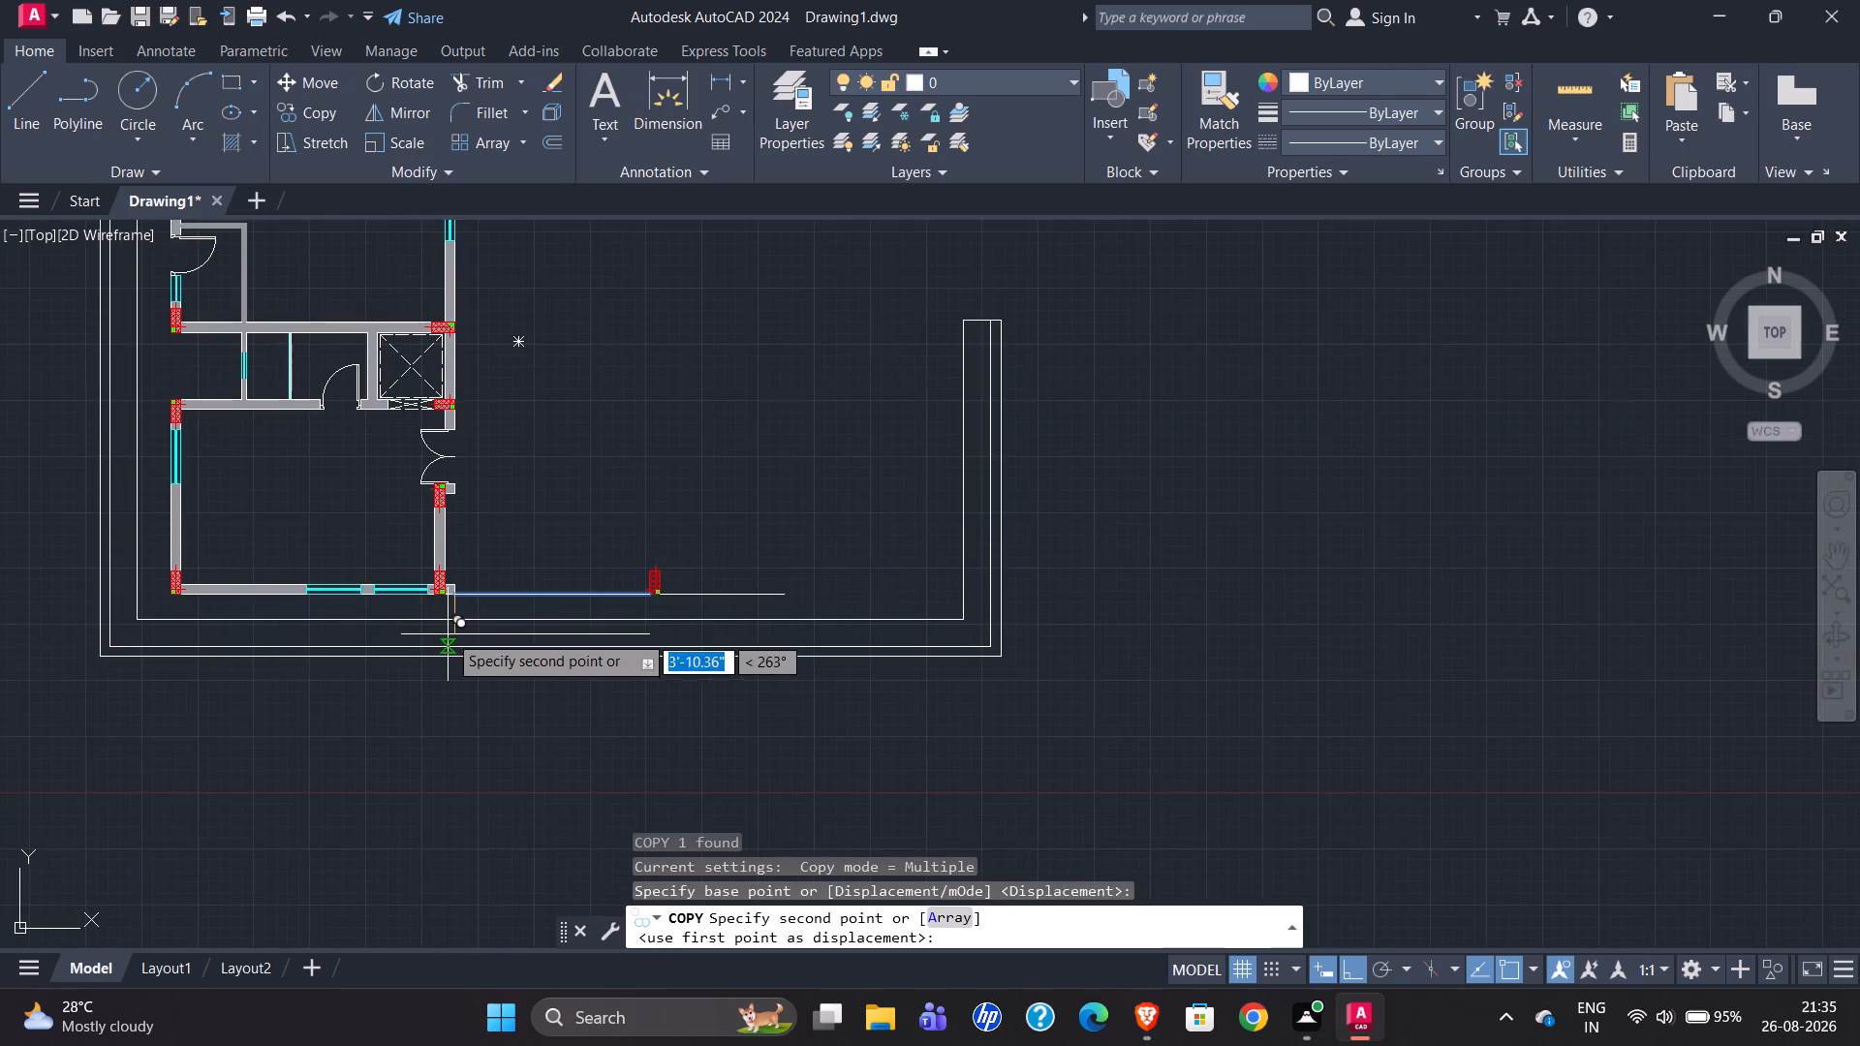
scroll(448, 628, down, 2)
scroll(469, 434, up, 4)
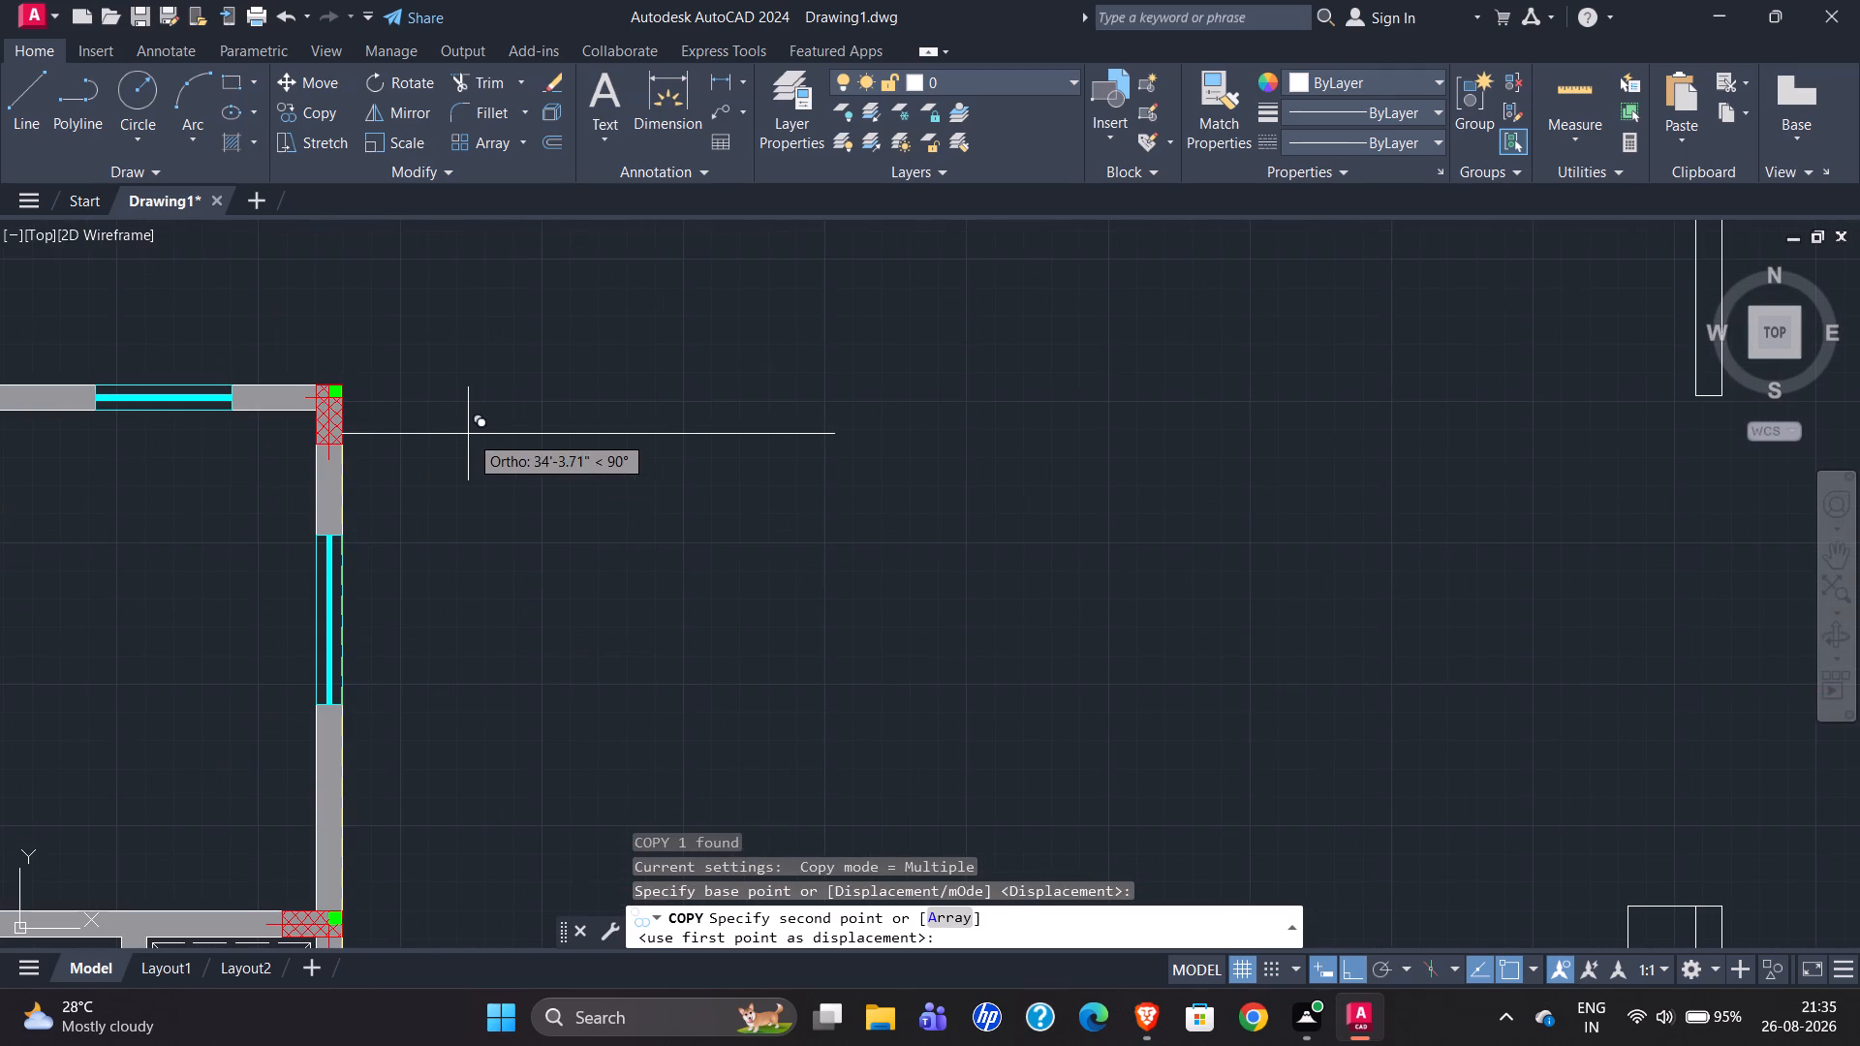
scroll(359, 414, up, 2)
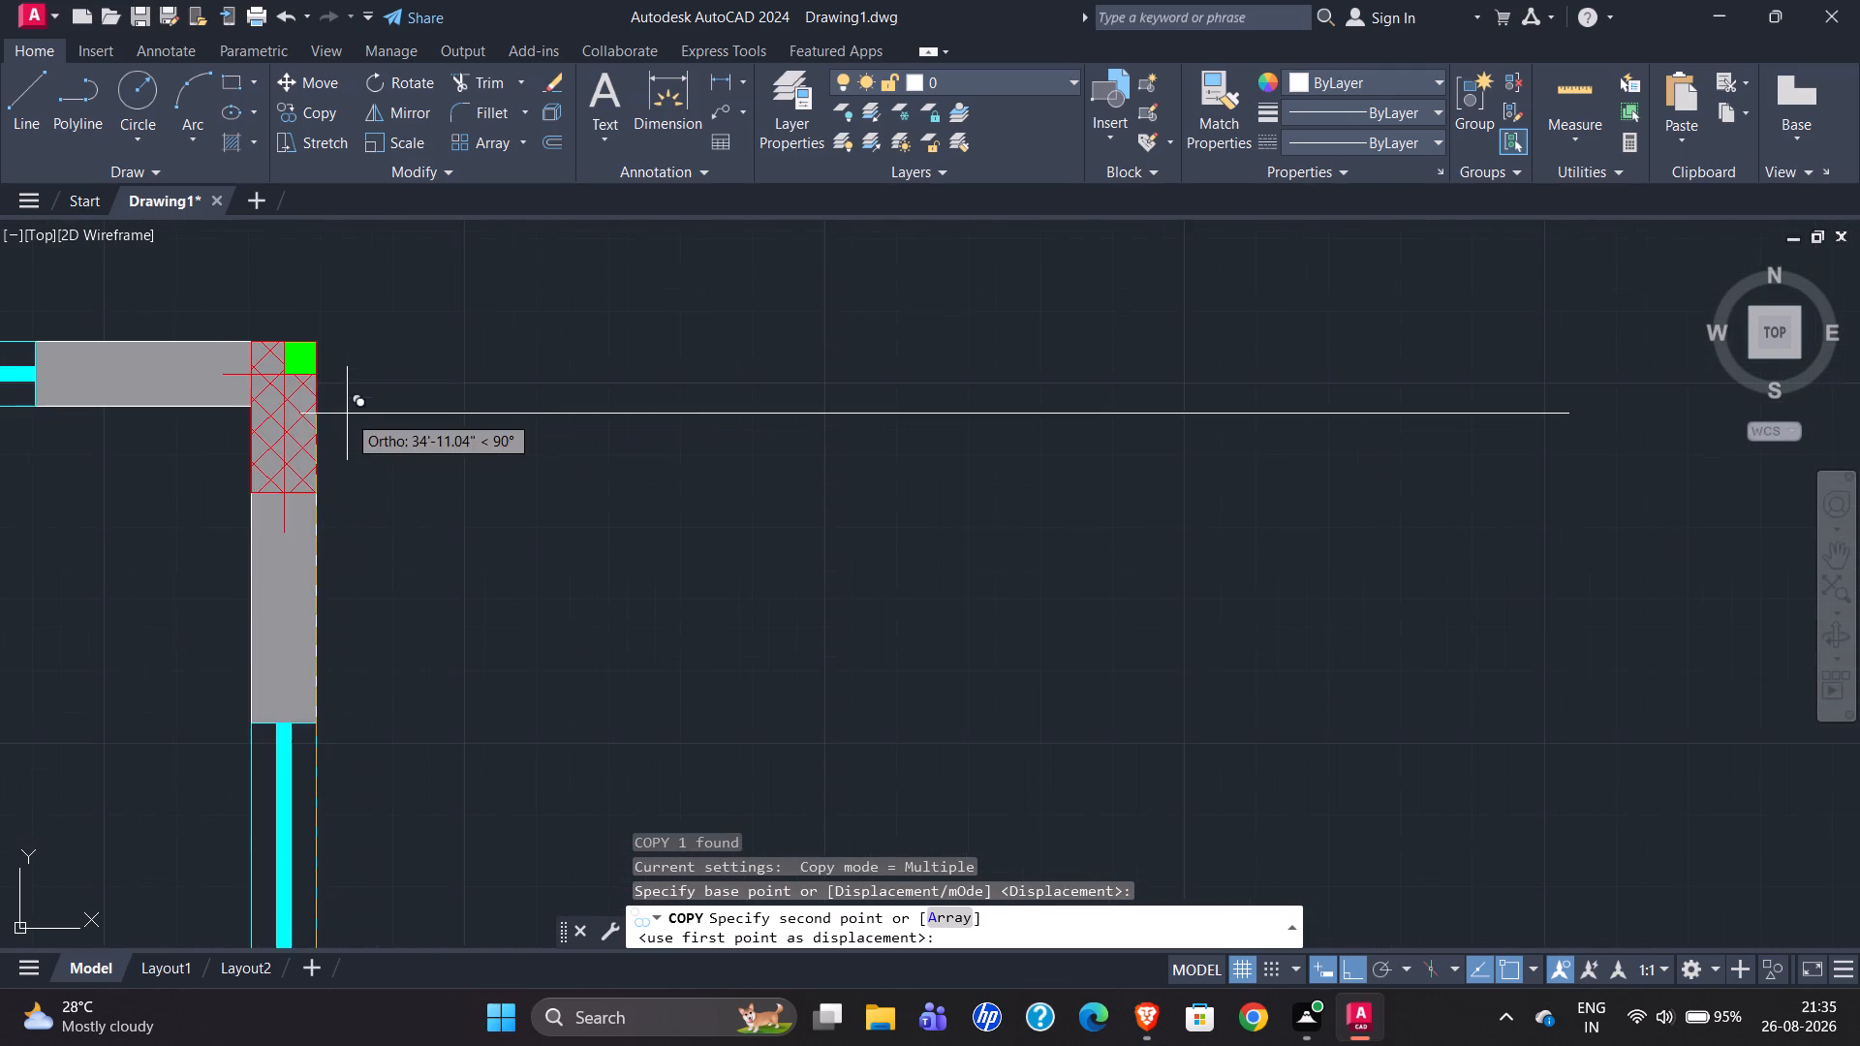
scroll(334, 413, up, 1)
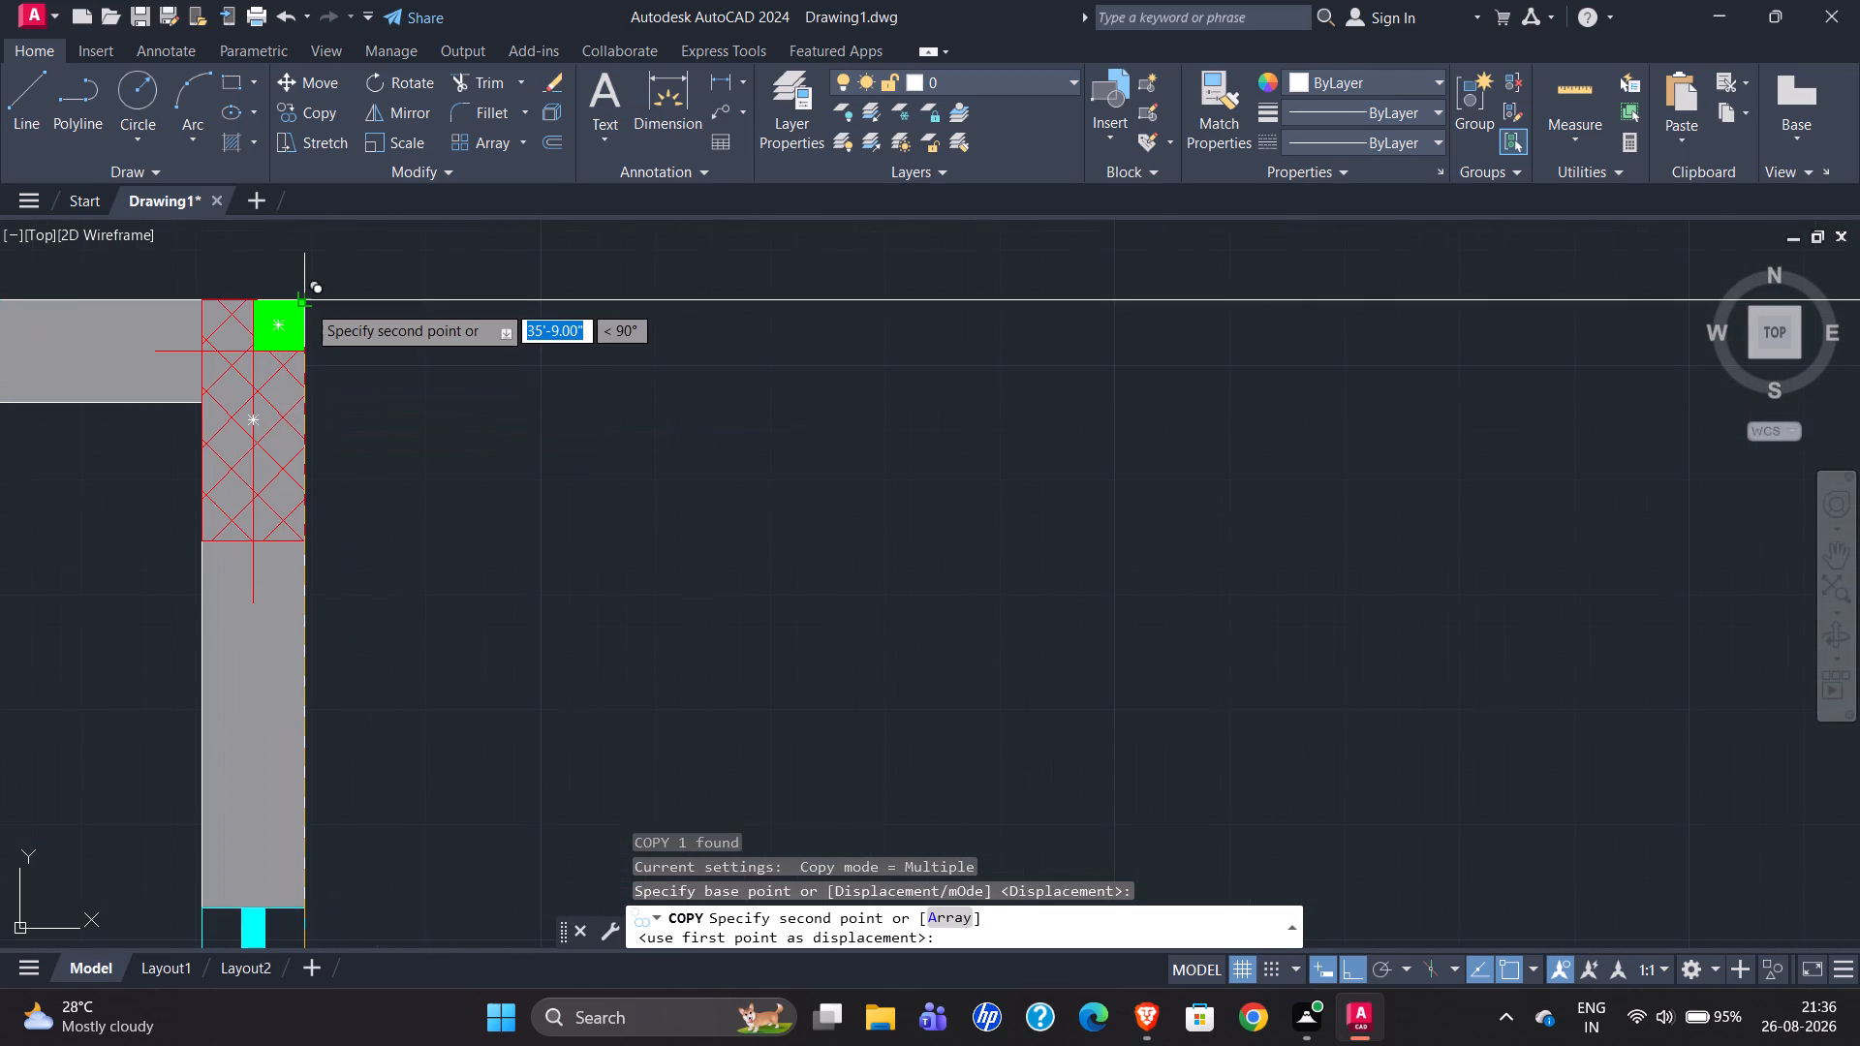
click(306, 303)
scroll(313, 477, down, 3)
key(Escape)
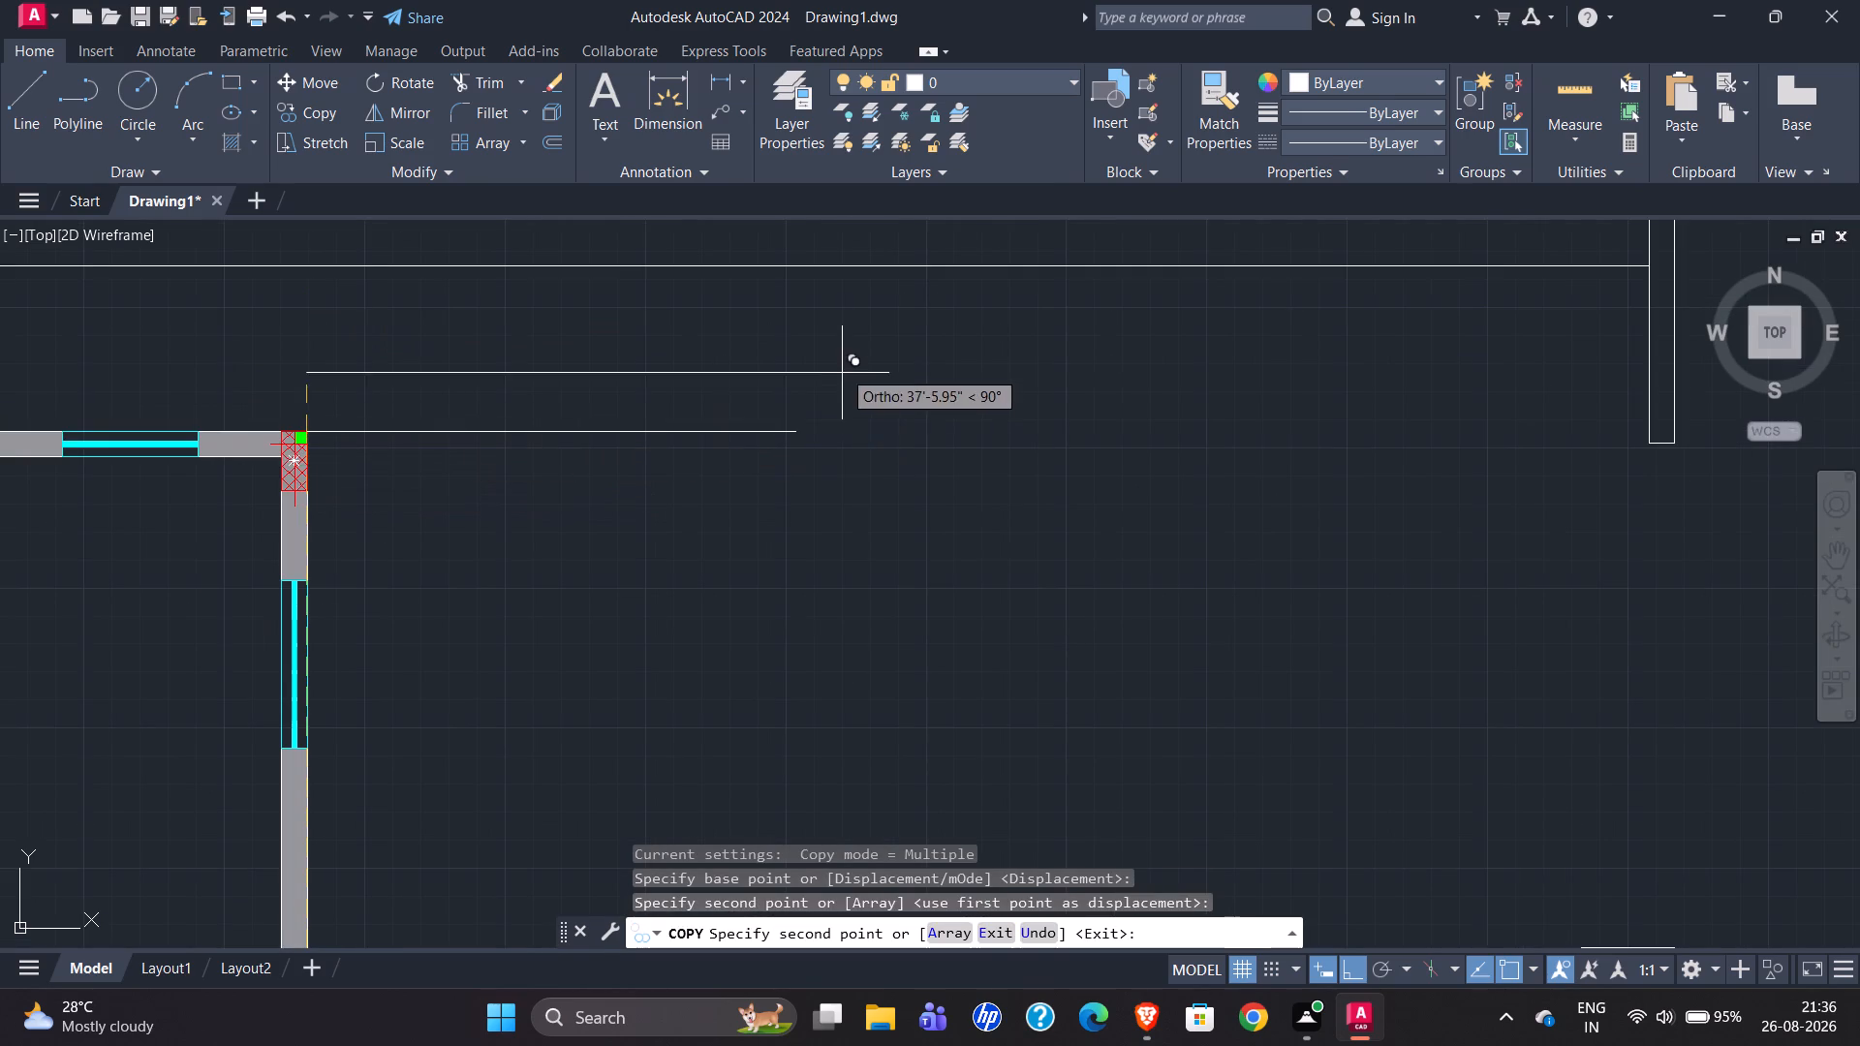
Mirror the building's upper-right hatched column about a vertical axis through the midpoint of the upper 14'6" line, keeping the original column.
scroll(846, 346, down, 2)
scroll(818, 490, down, 1)
scroll(781, 724, up, 1)
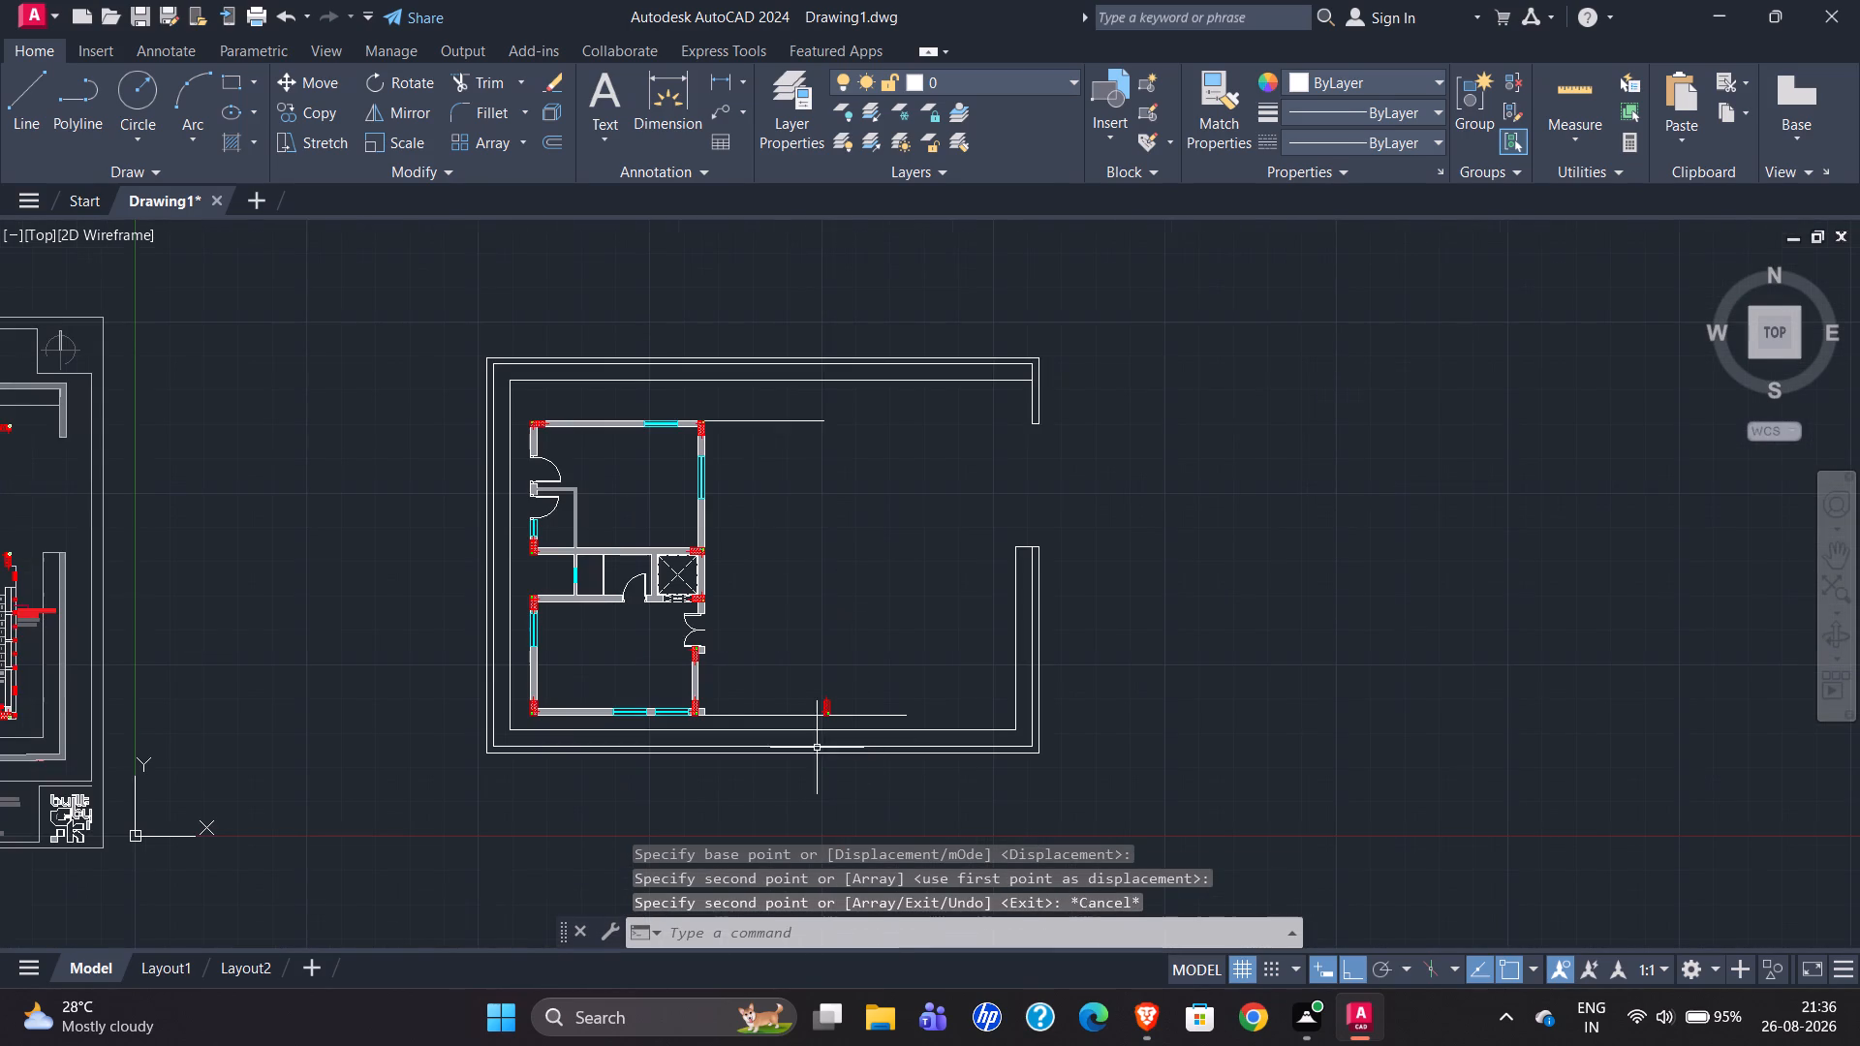
scroll(796, 661, down, 2)
scroll(729, 477, up, 5)
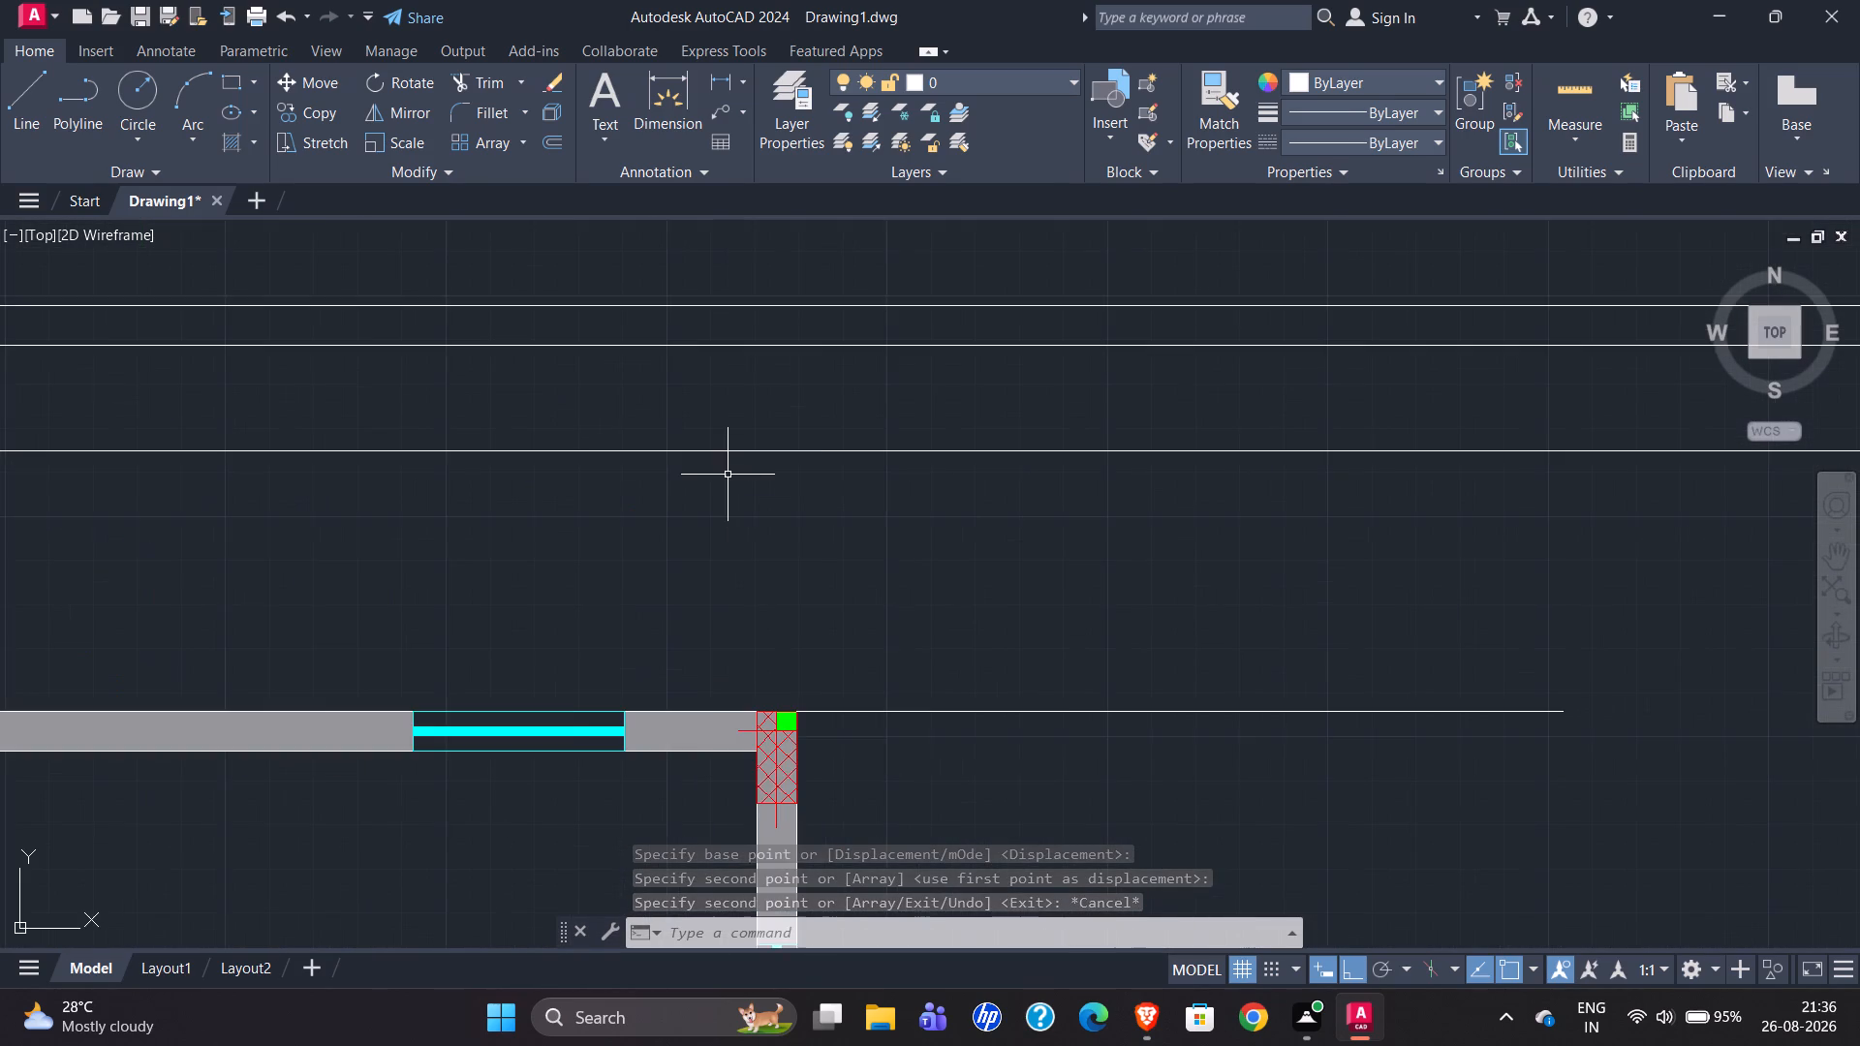
scroll(781, 554, down, 1)
scroll(841, 743, up, 2)
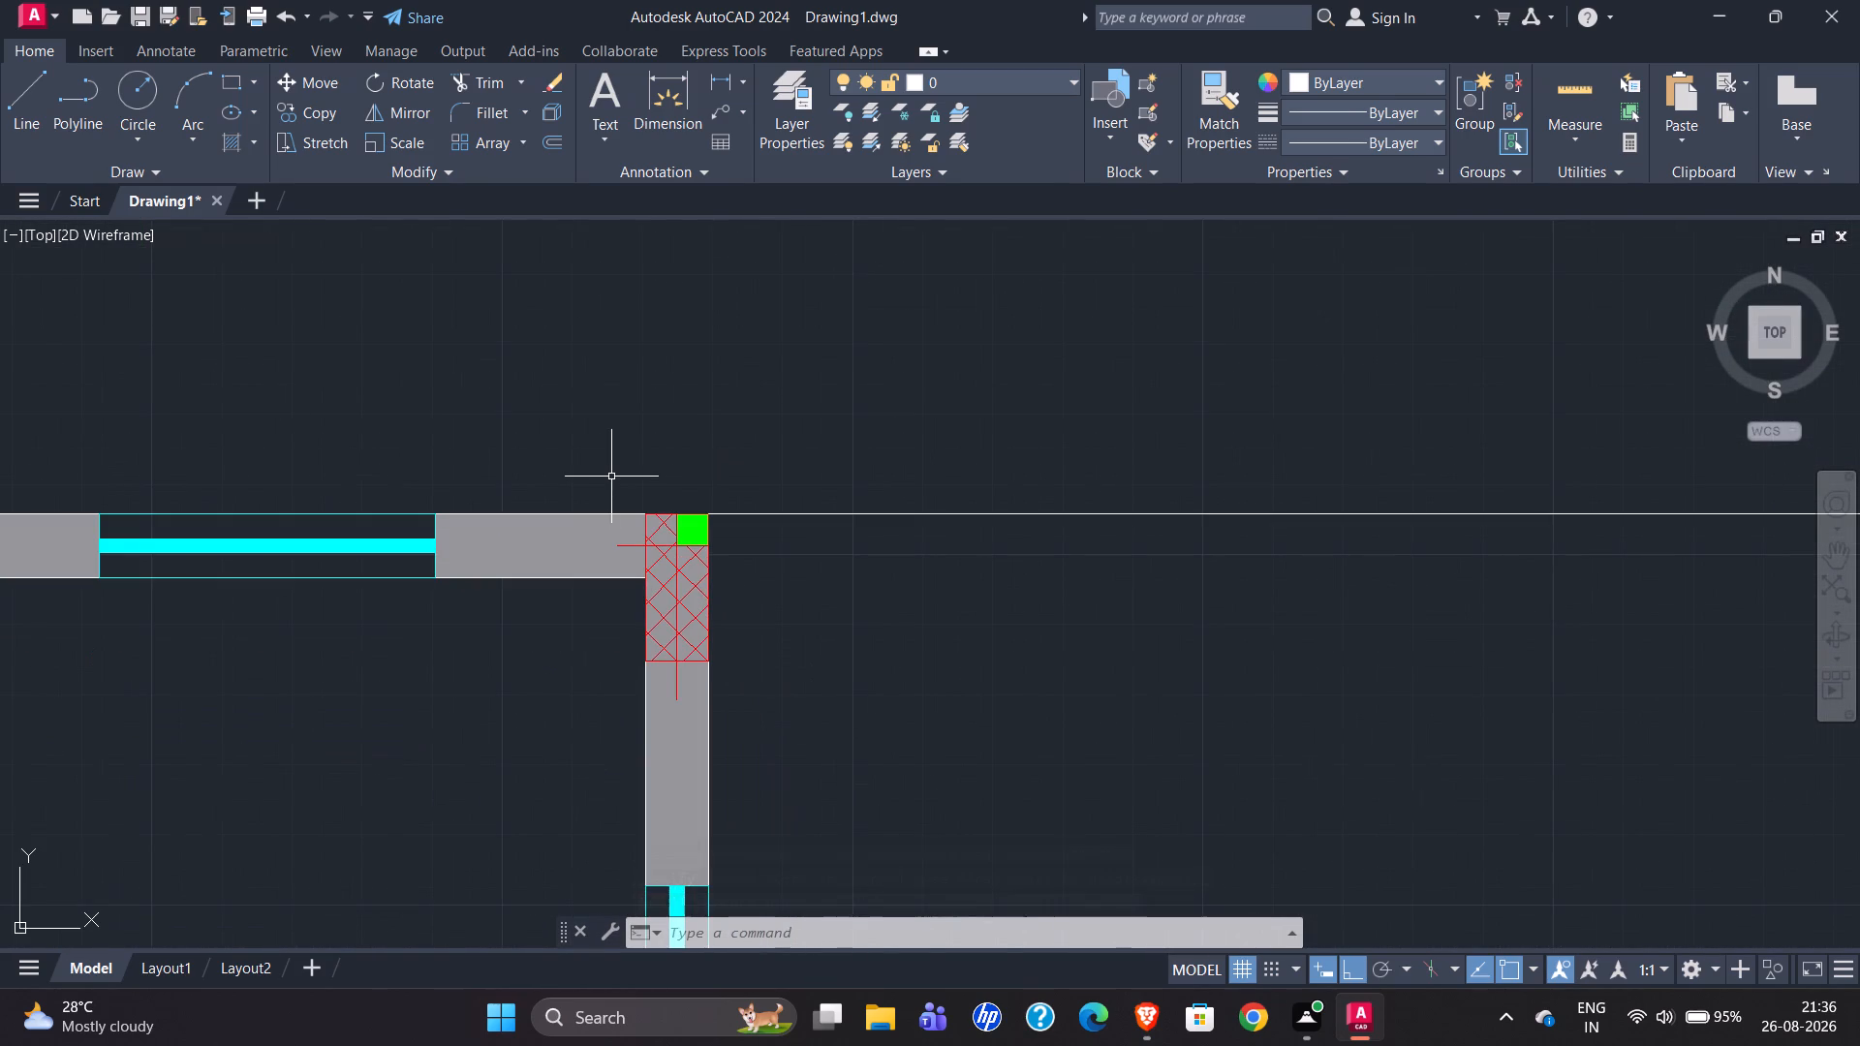
click(611, 476)
click(751, 736)
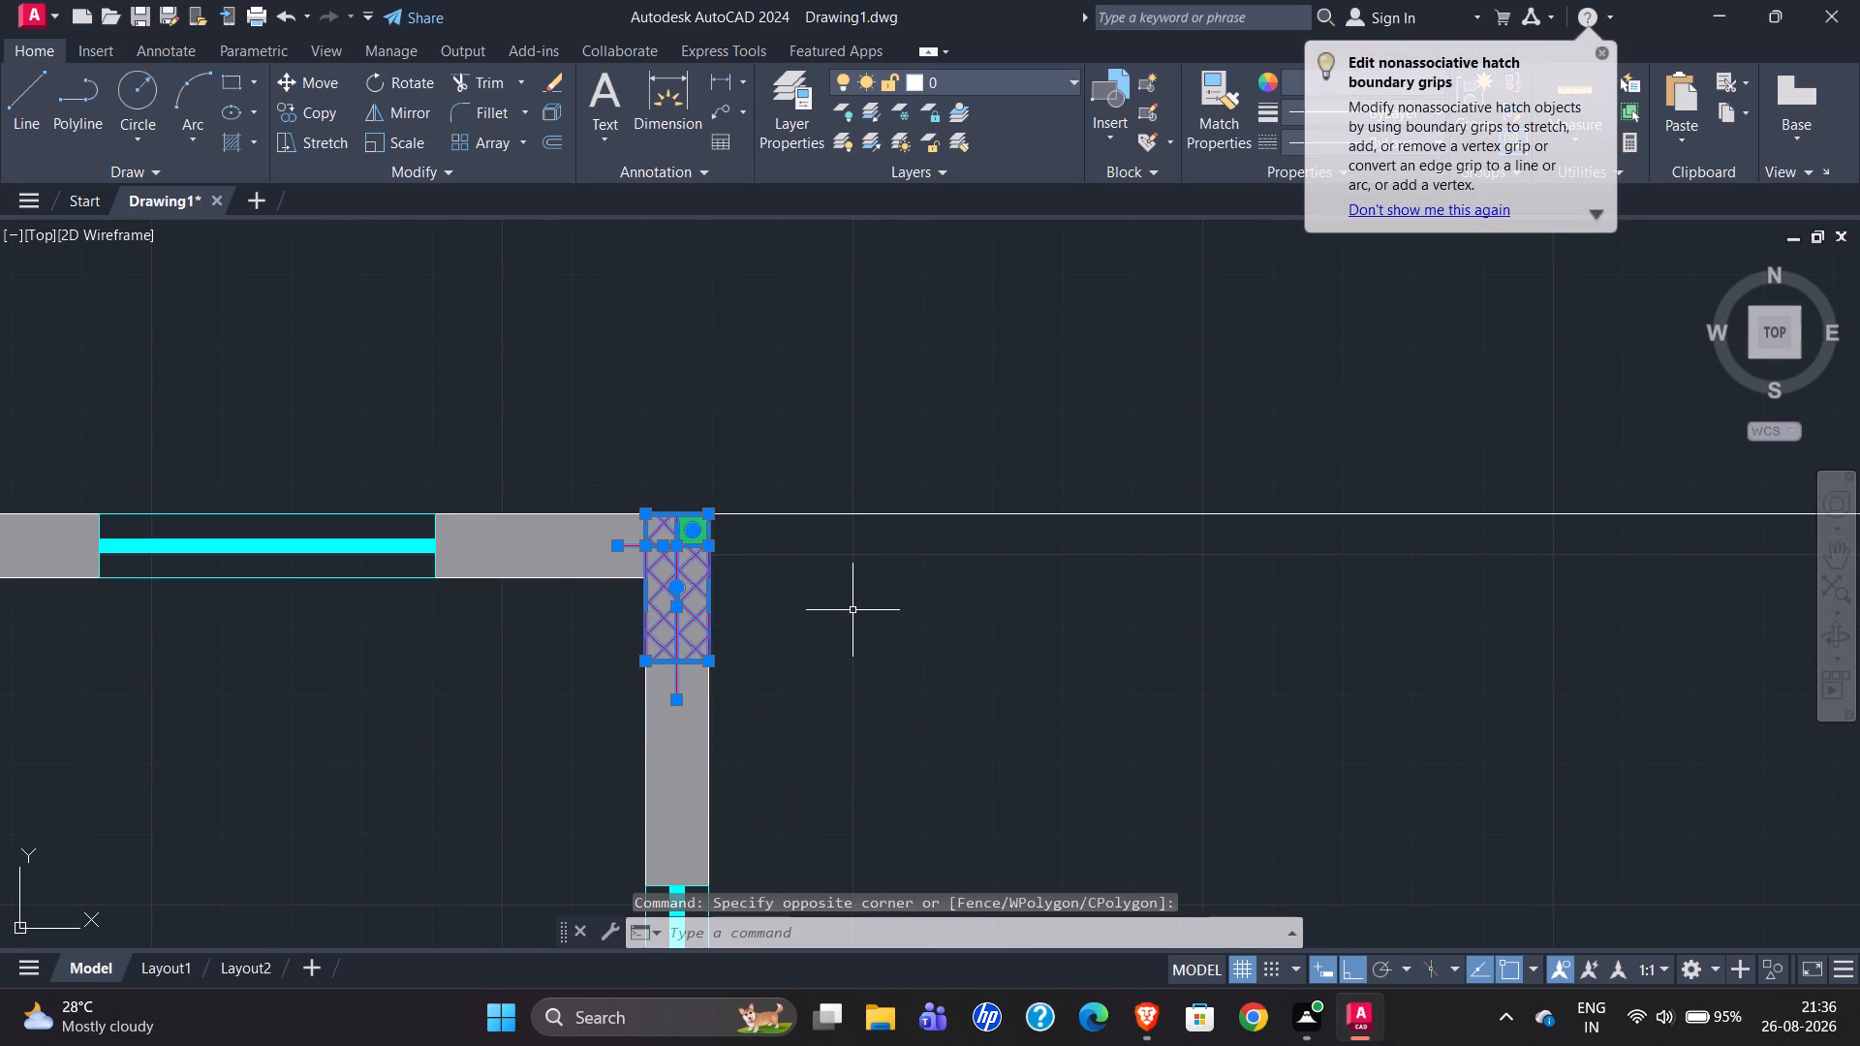
text(mi)
key(Return)
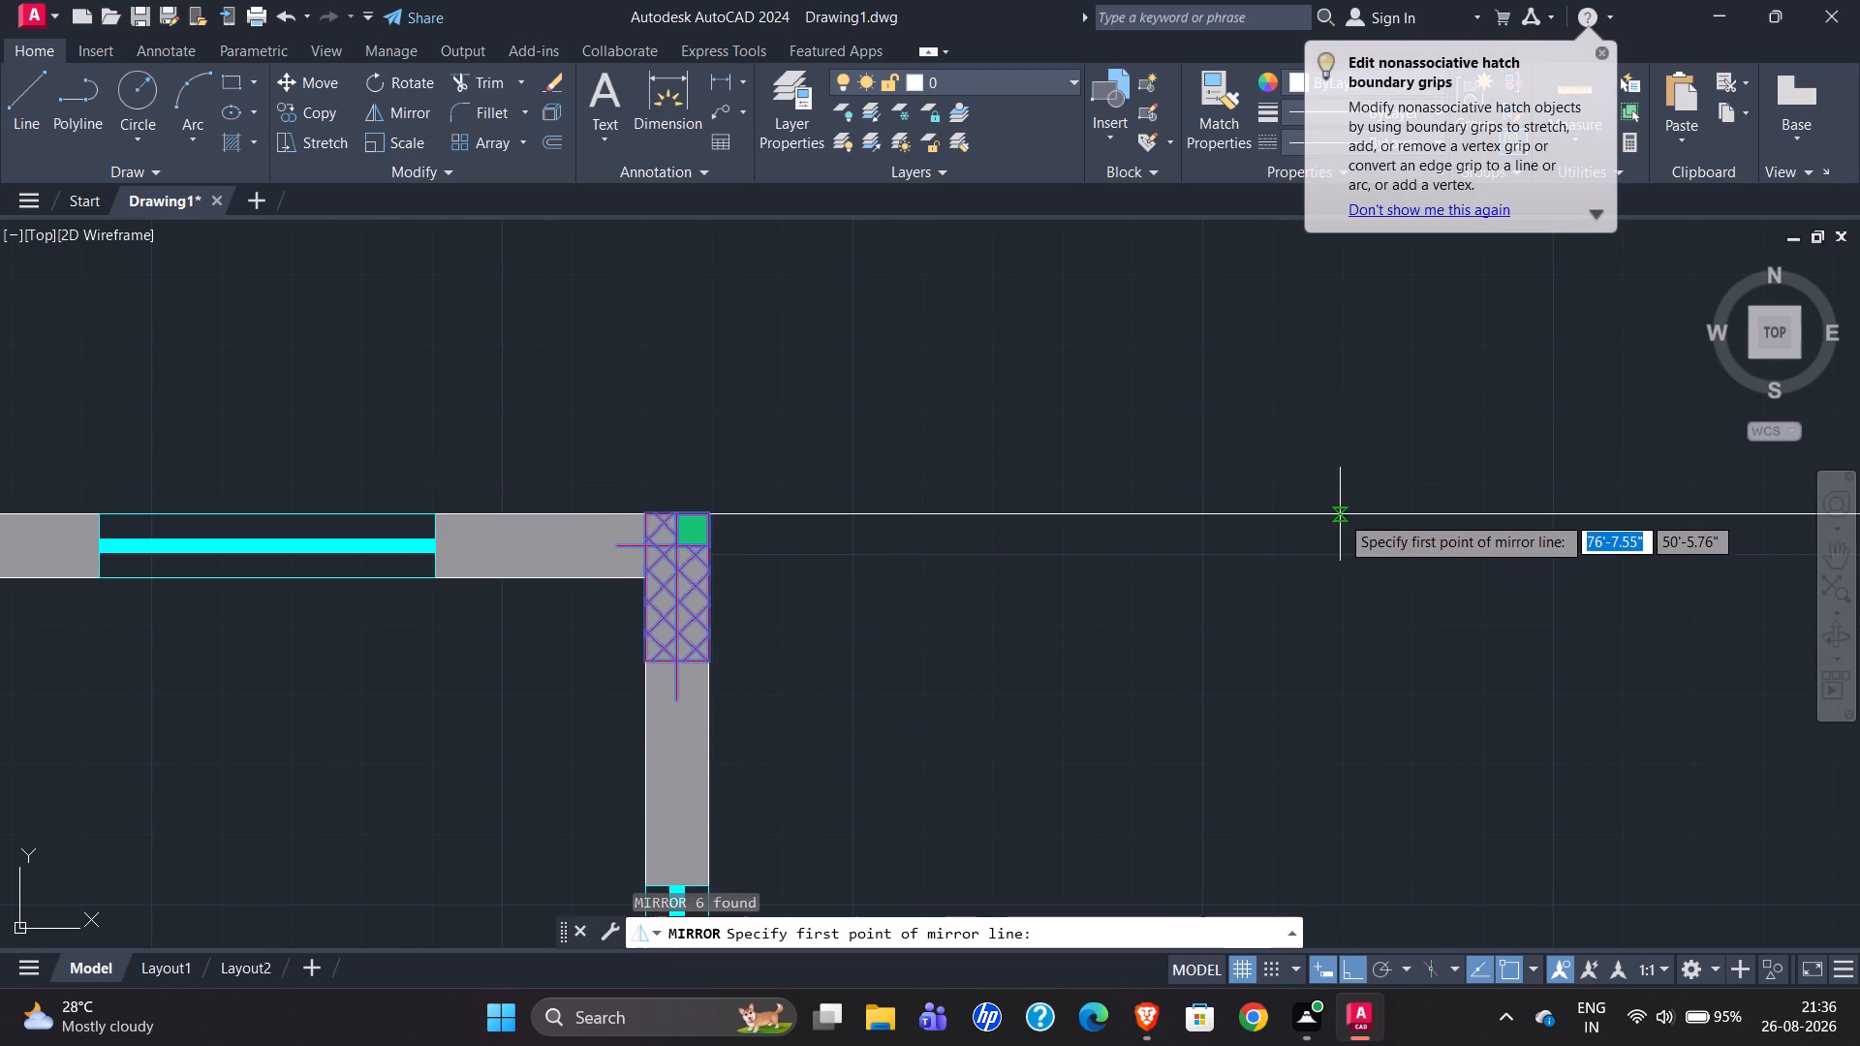
click(1323, 517)
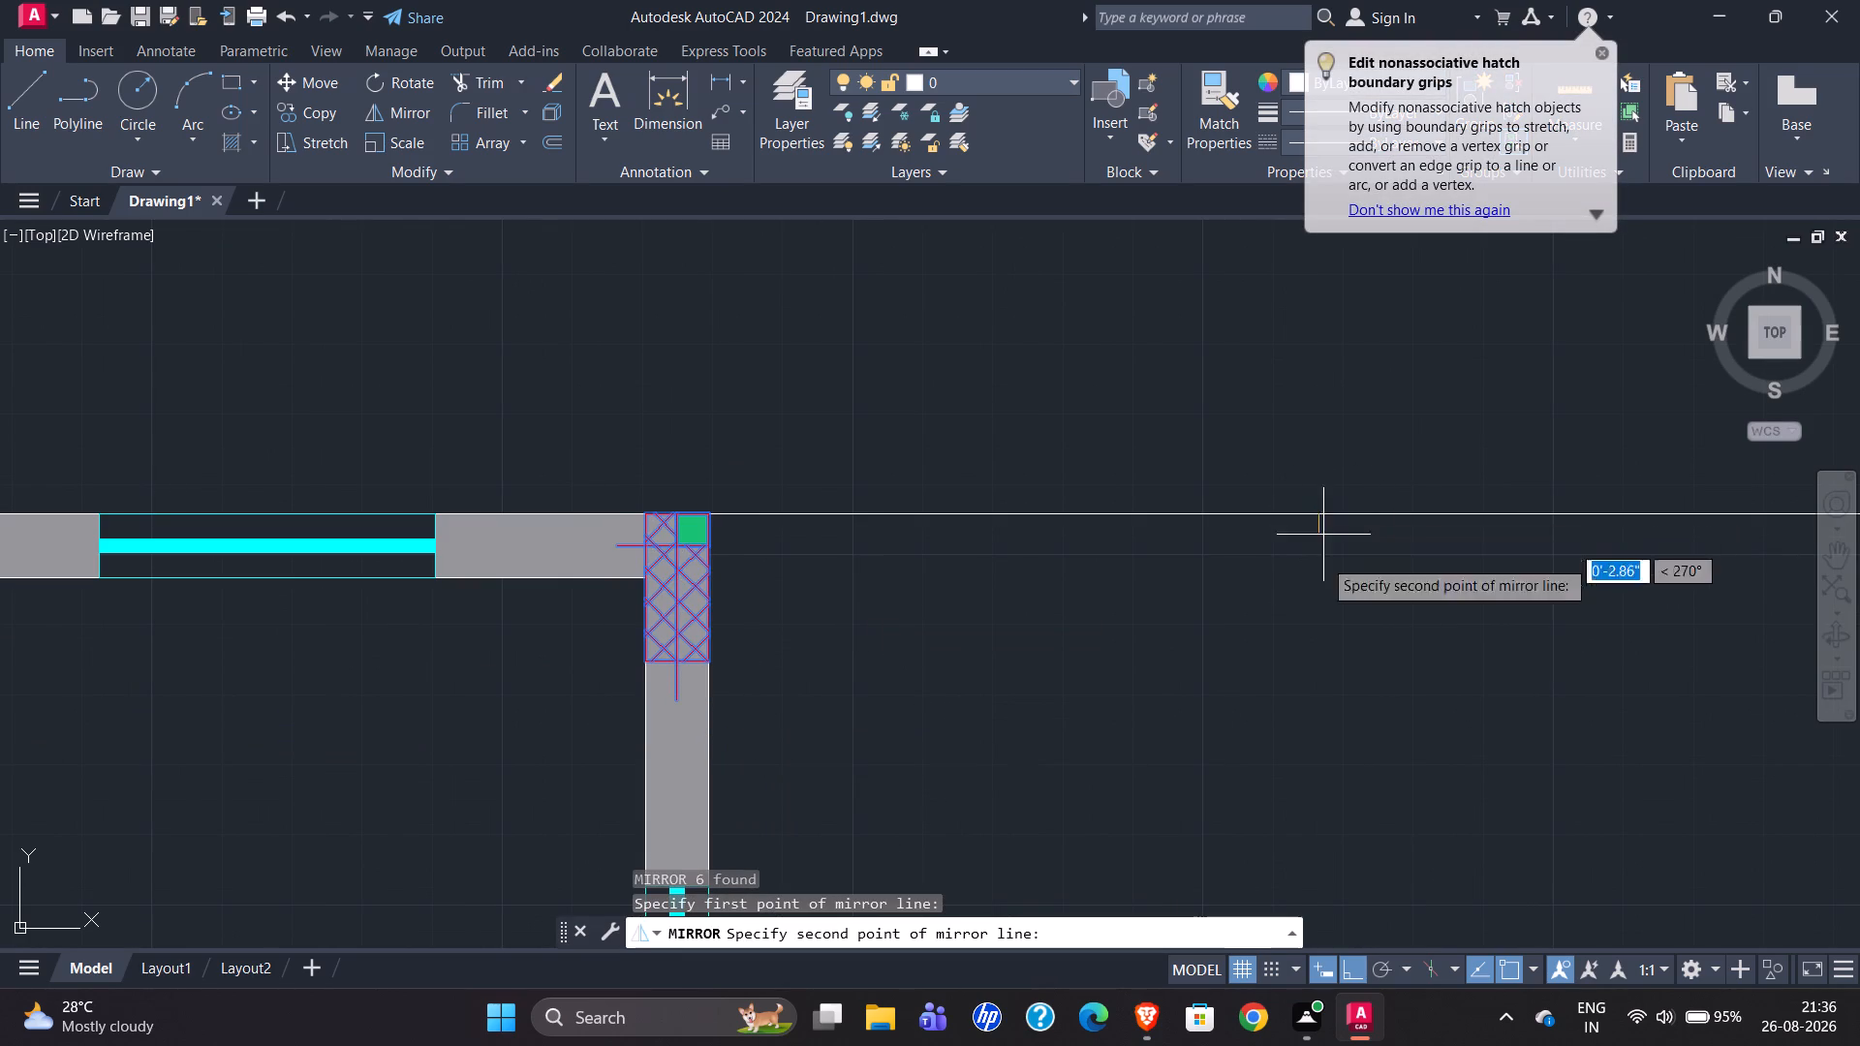
scroll(1293, 725, down, 1)
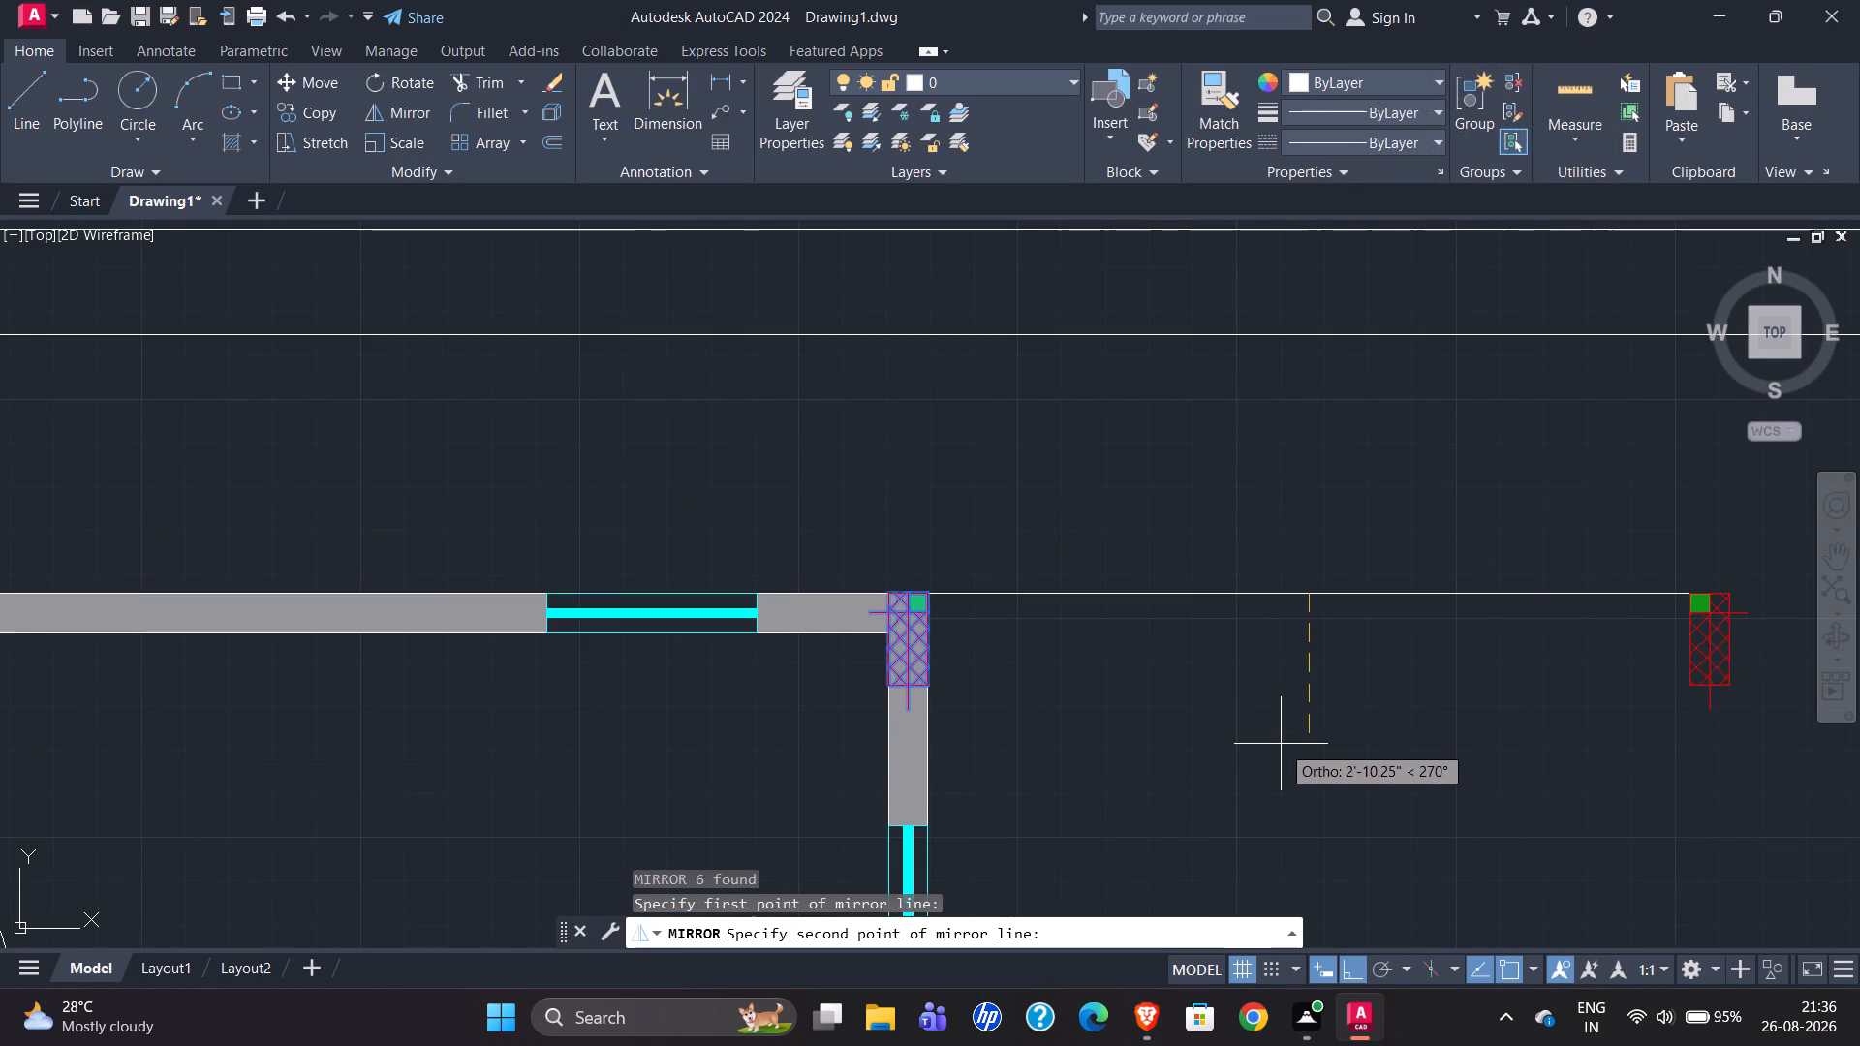
click(1281, 744)
scroll(984, 483, down, 1)
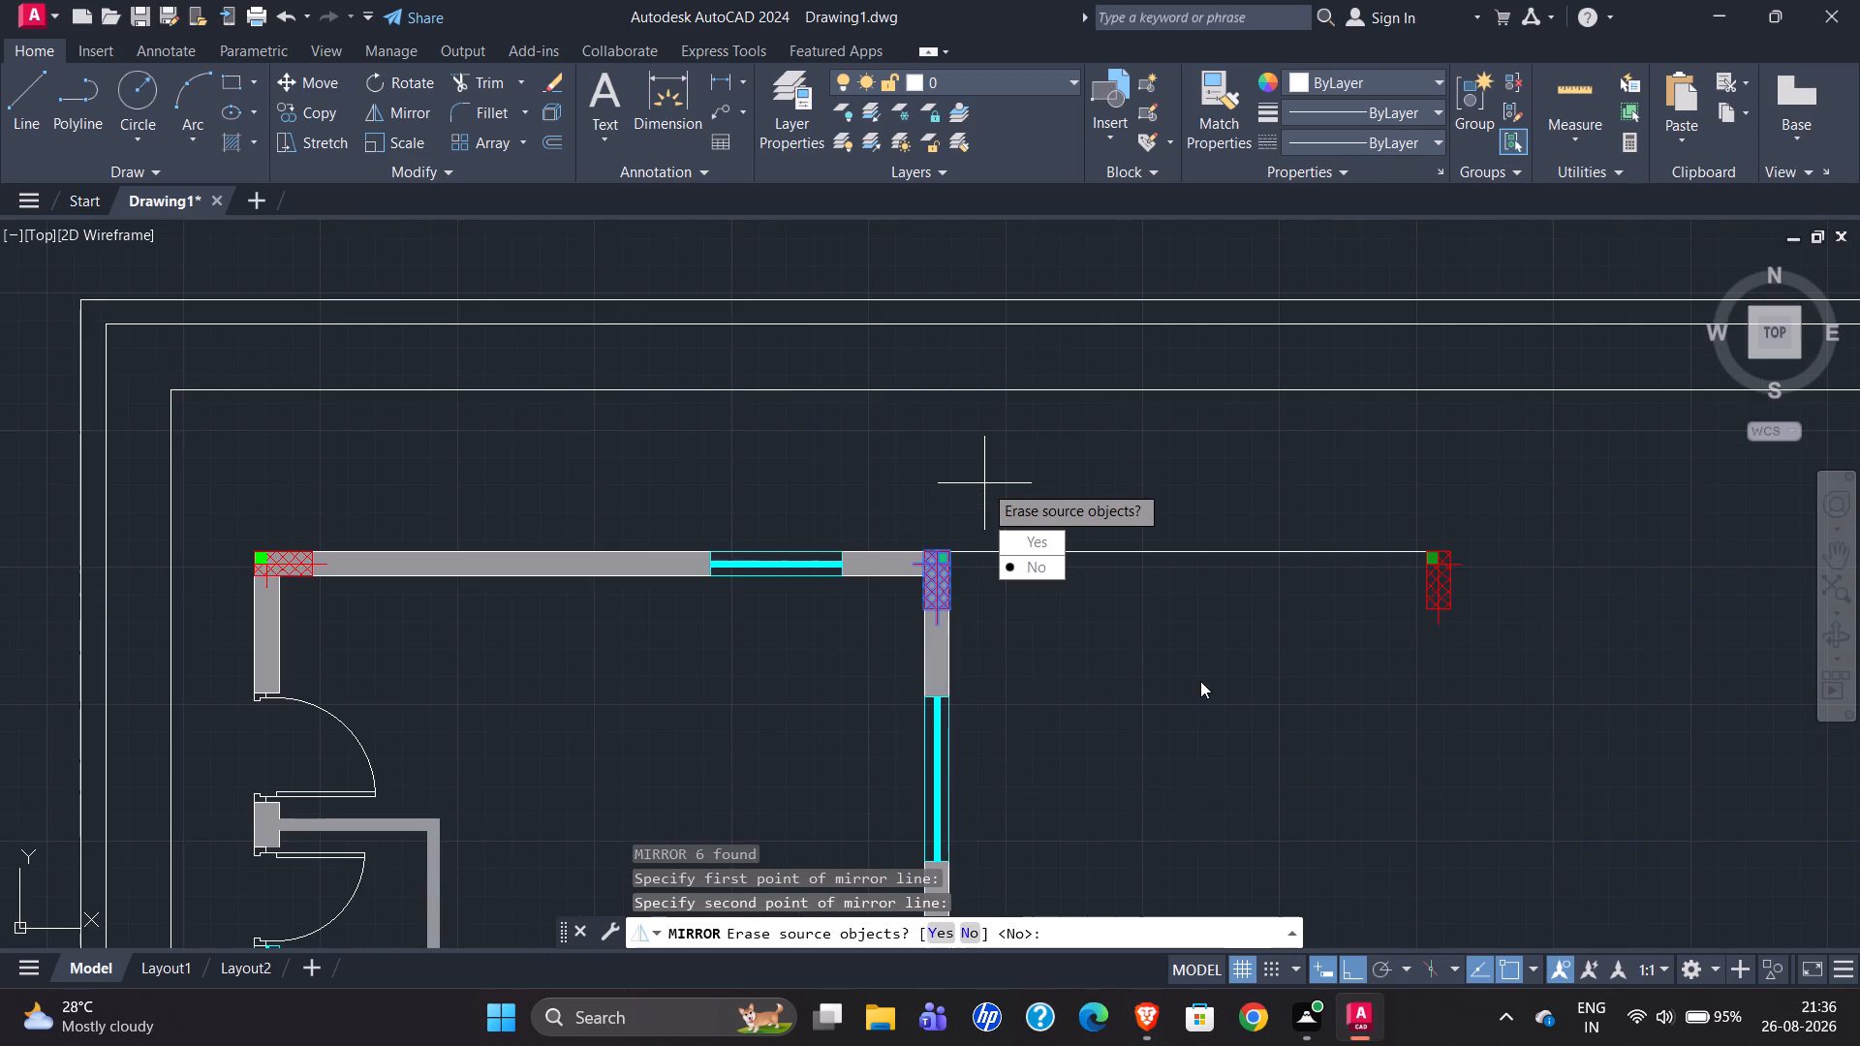
drag(1053, 569, 1281, 744)
Delete the upper and lower 14'6" horizontal guide lines between the building and the two free-standing columns.
scroll(1421, 772, down, 3)
scroll(1193, 669, down, 1)
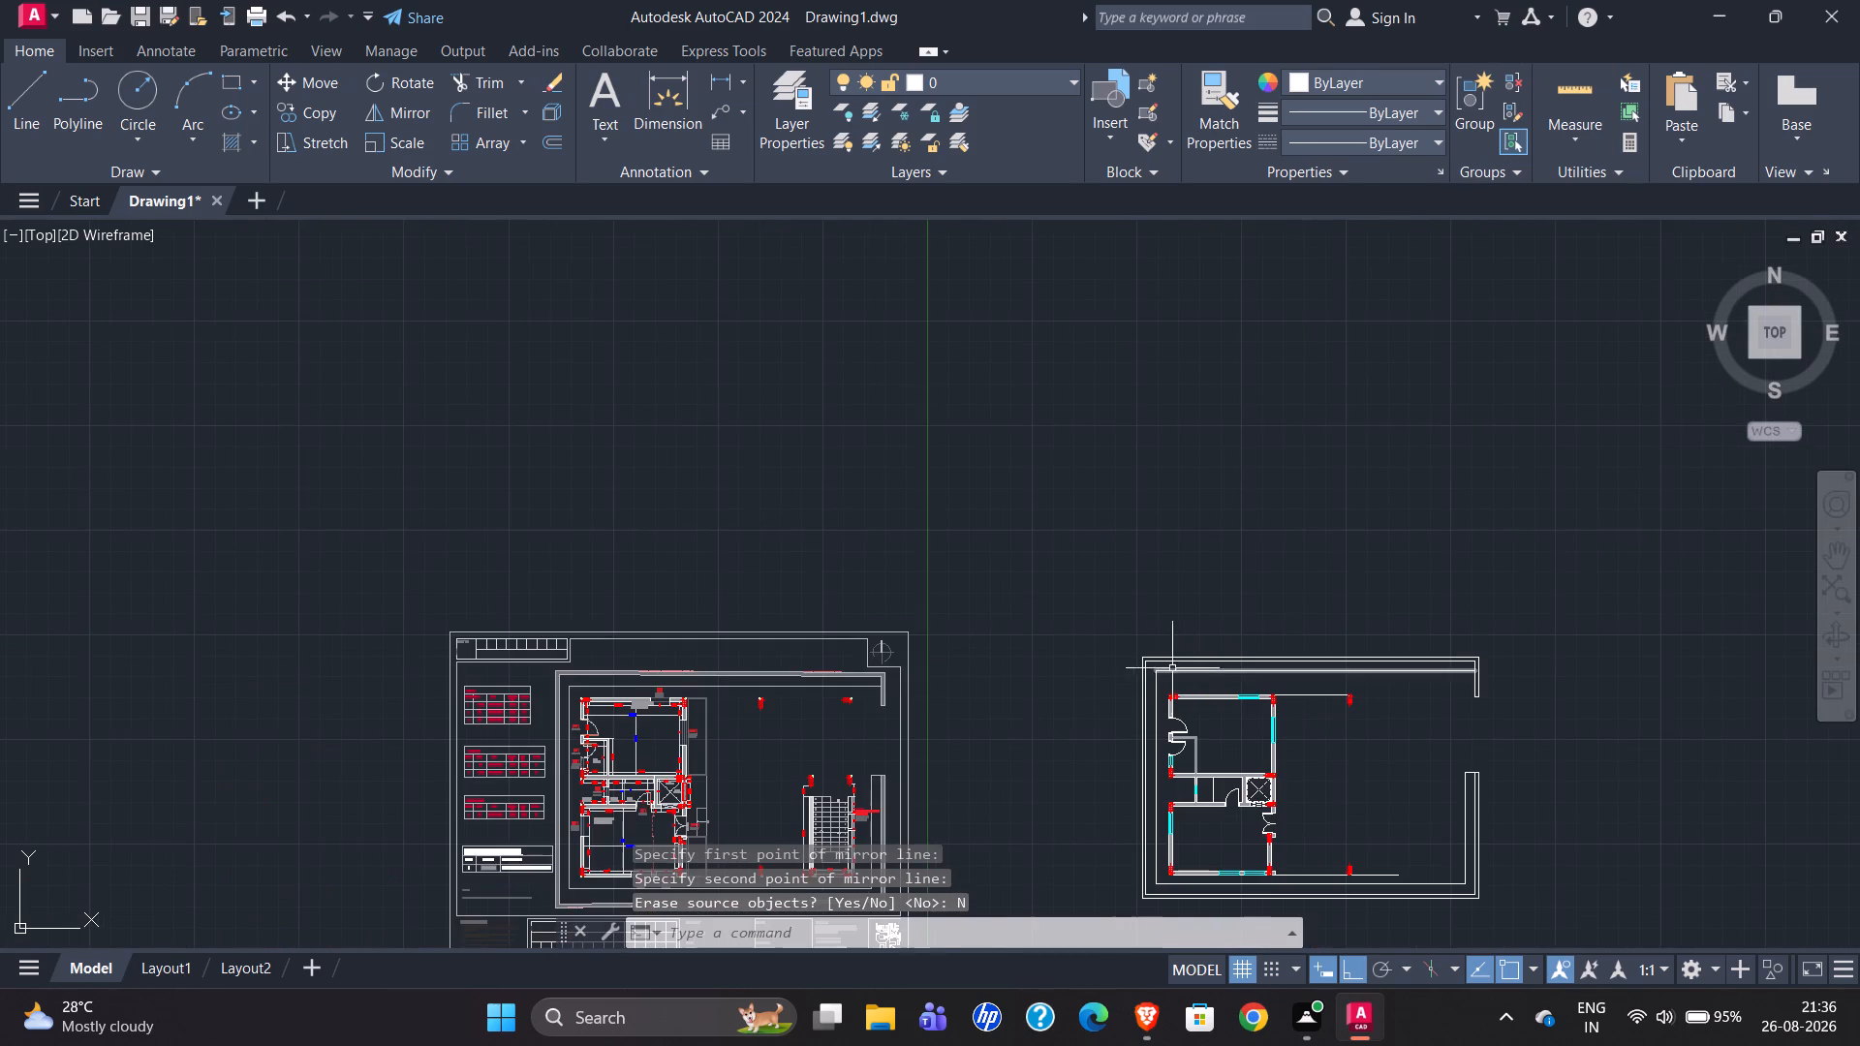
scroll(845, 711, up, 3)
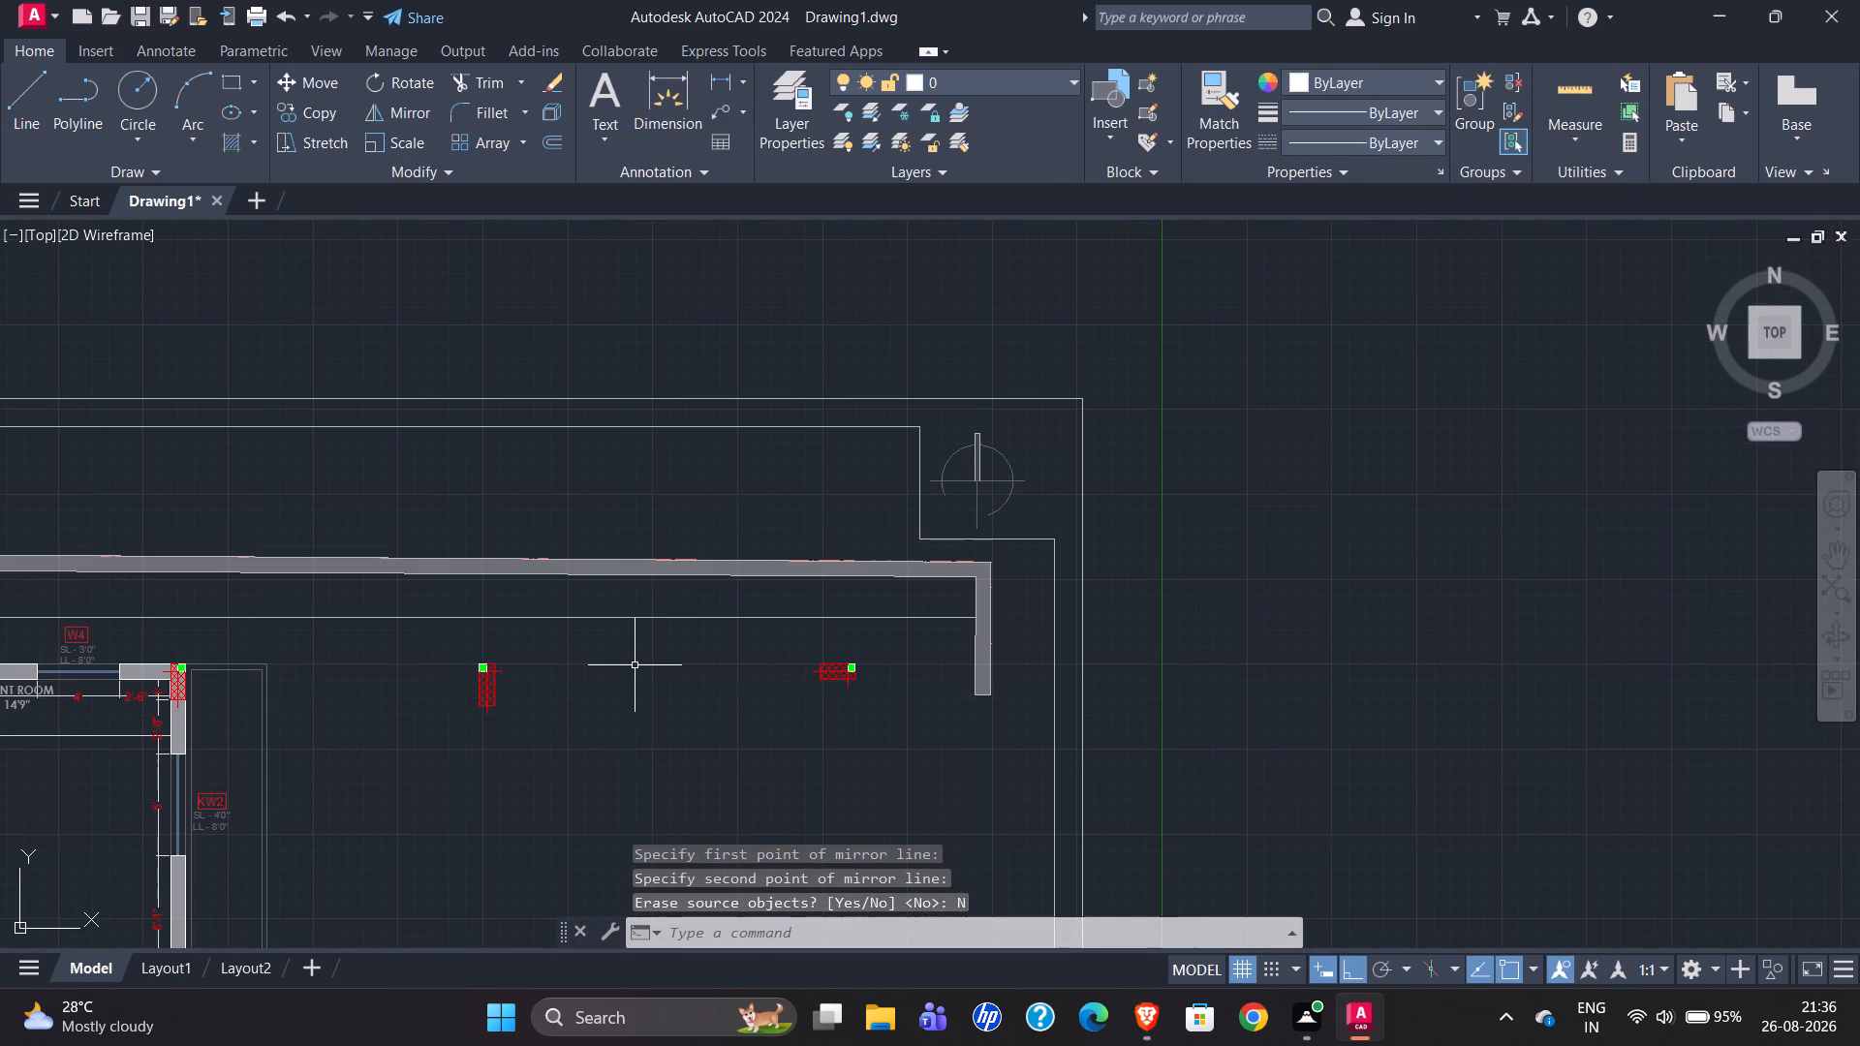
scroll(261, 415, down, 2)
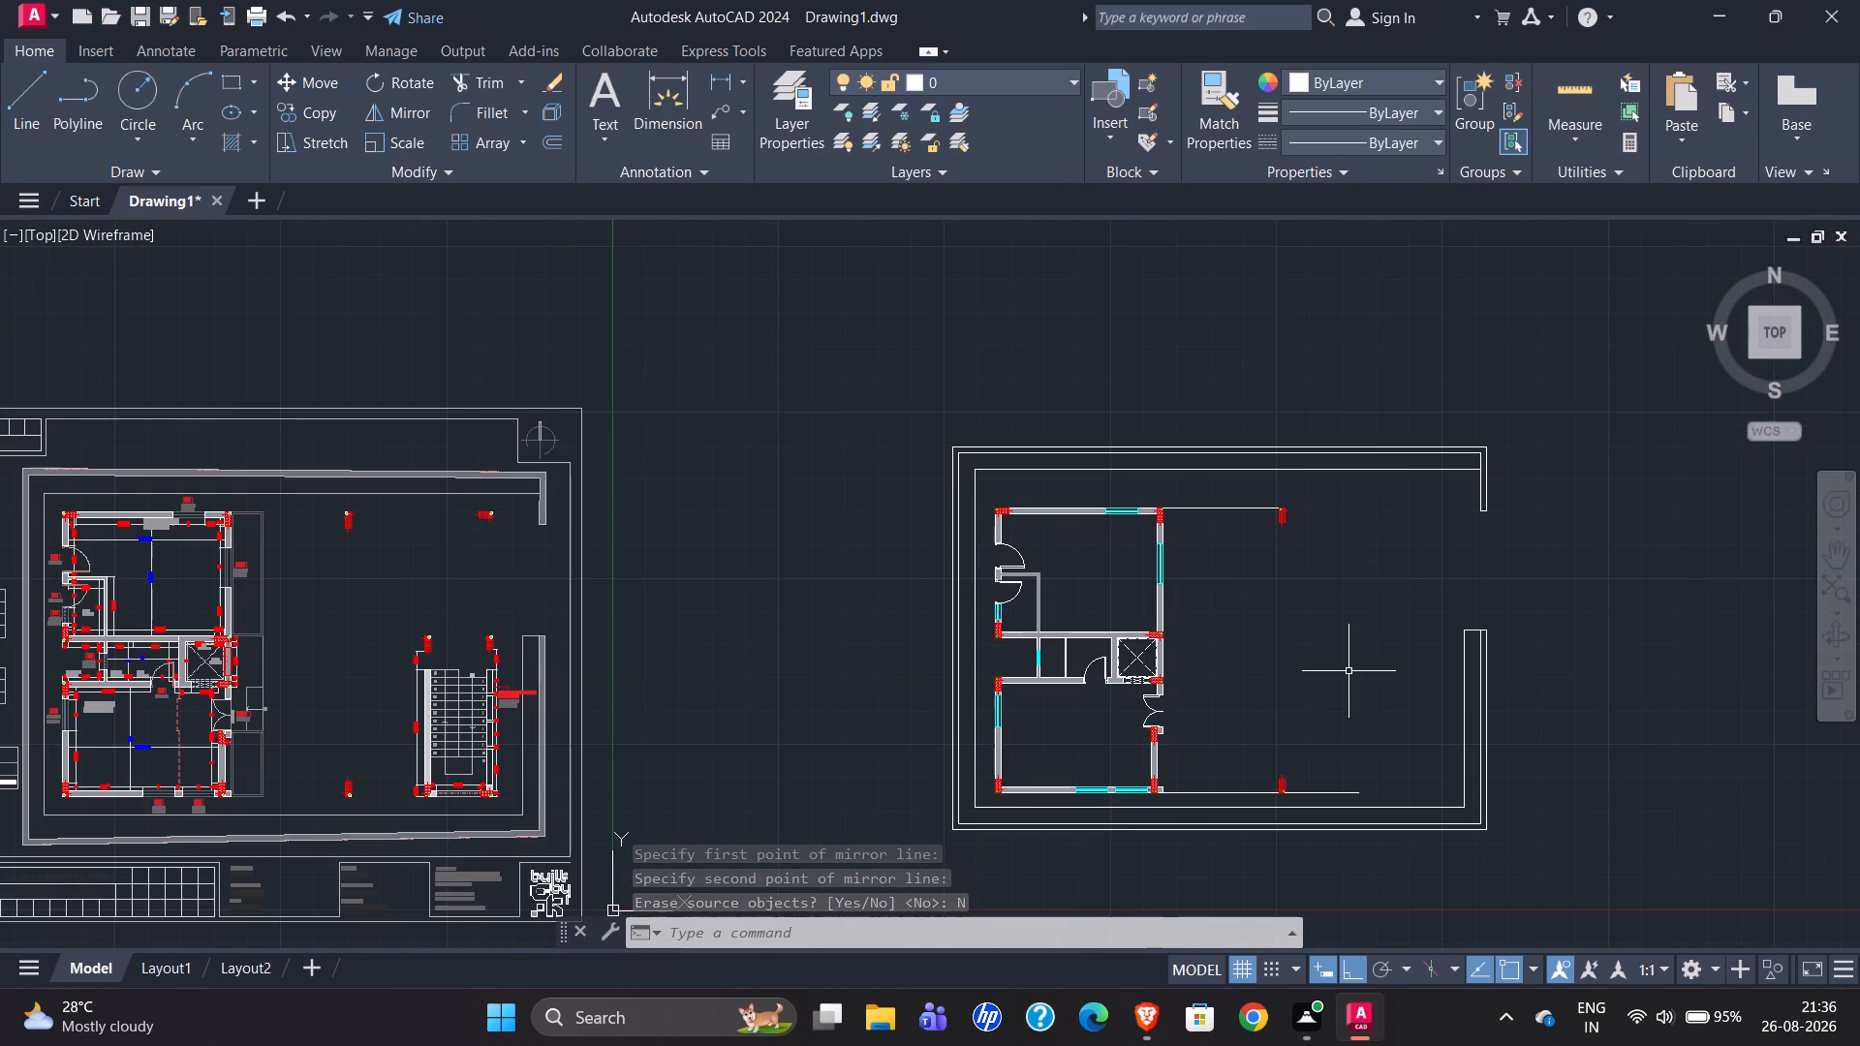
click(1211, 791)
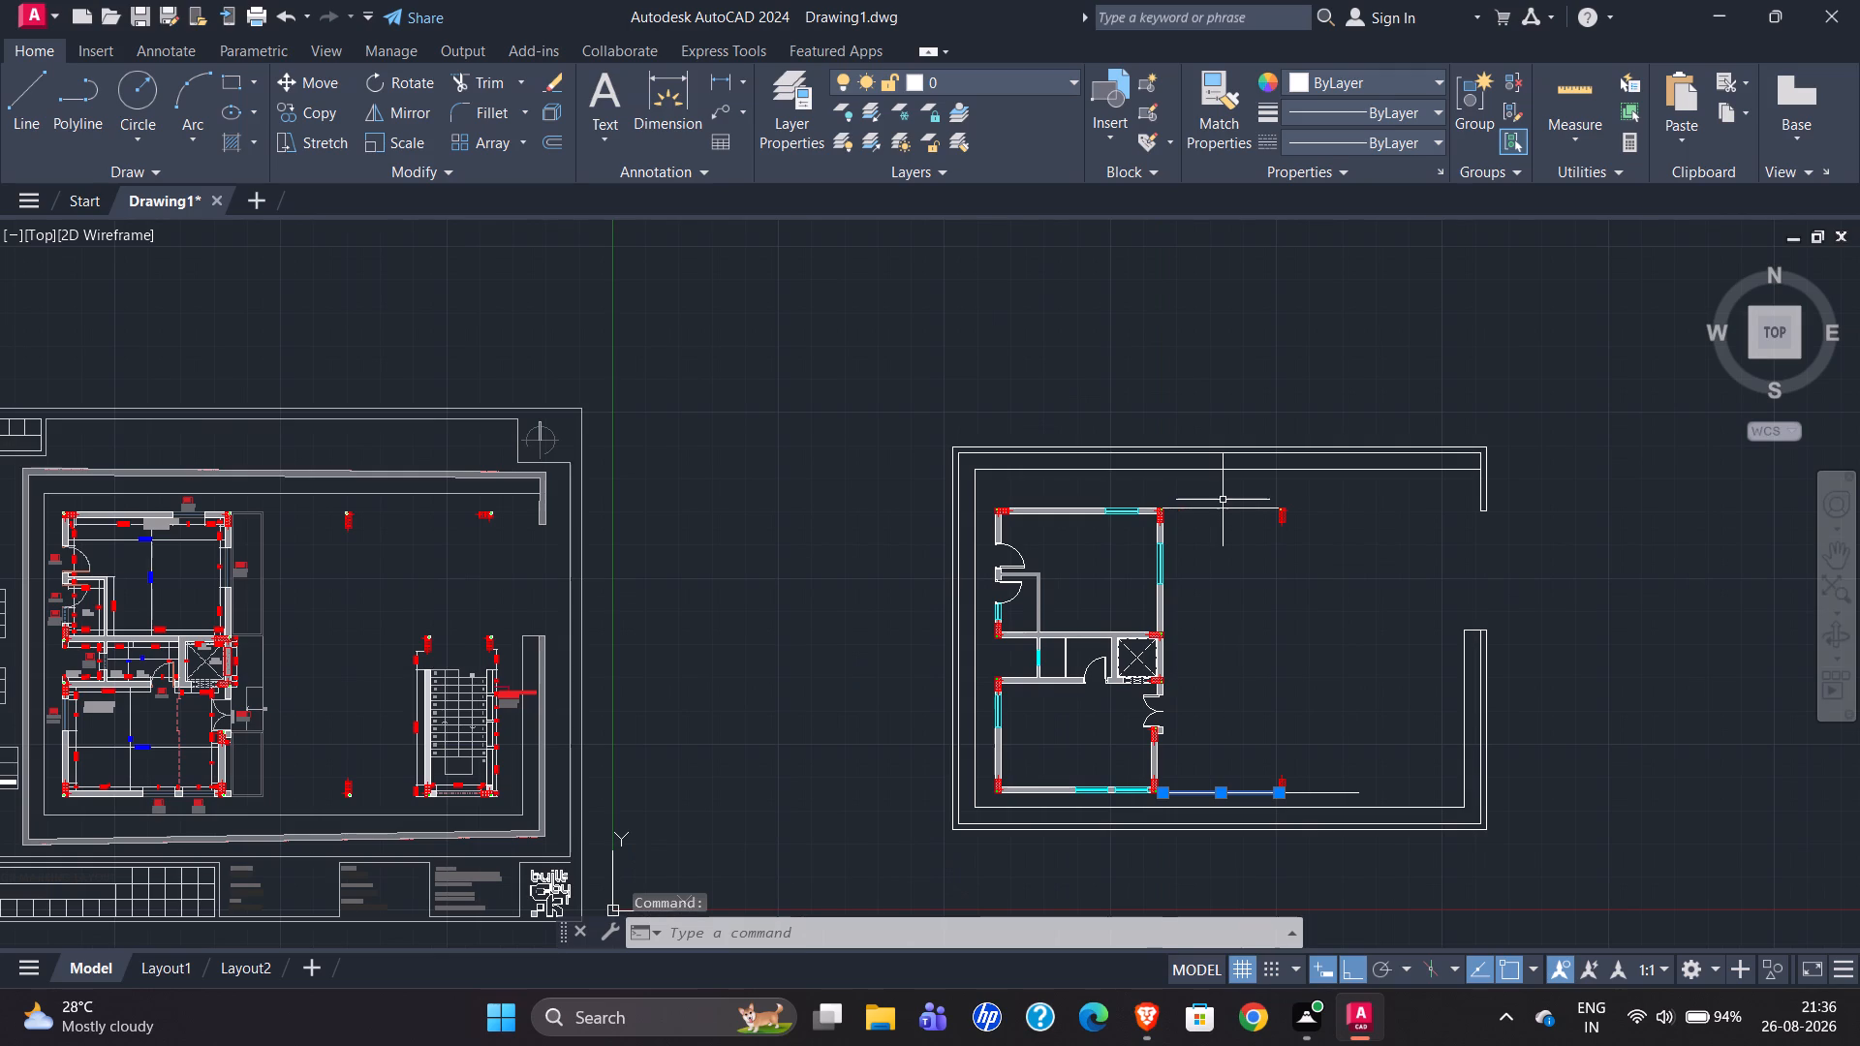
click(1223, 509)
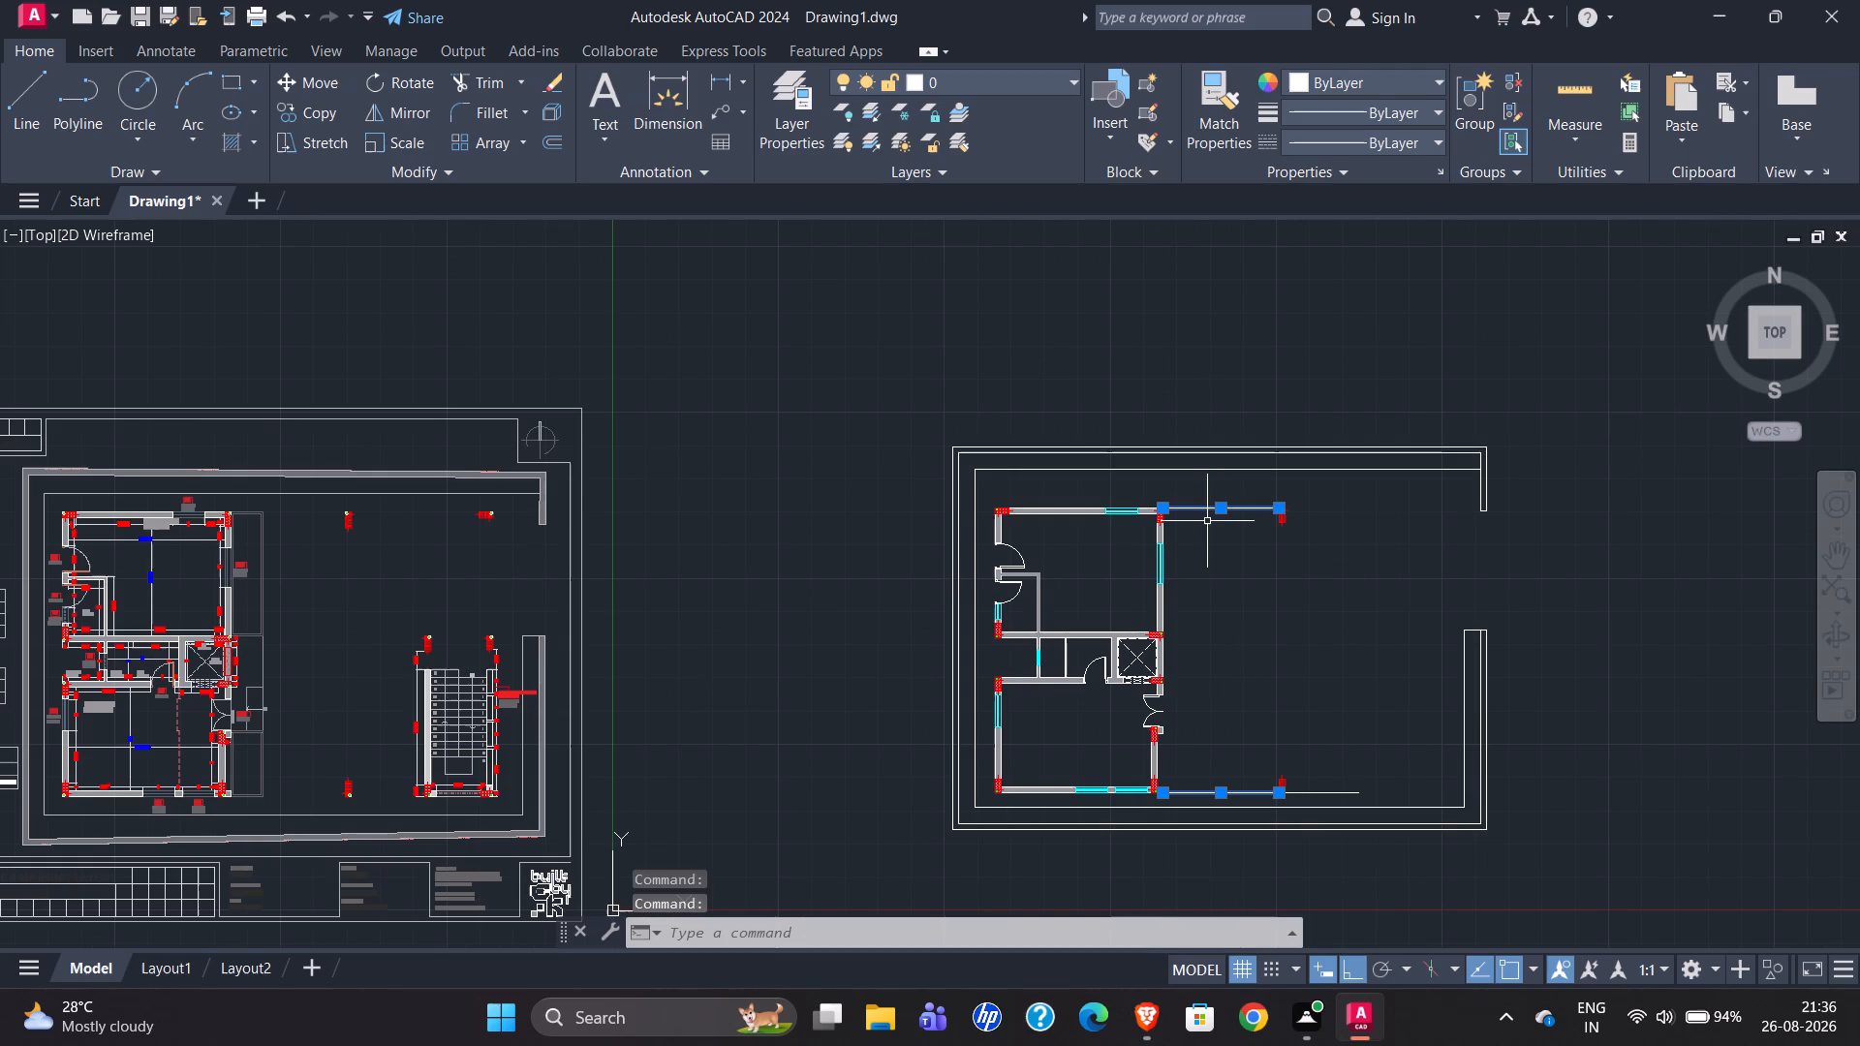
key(Delete)
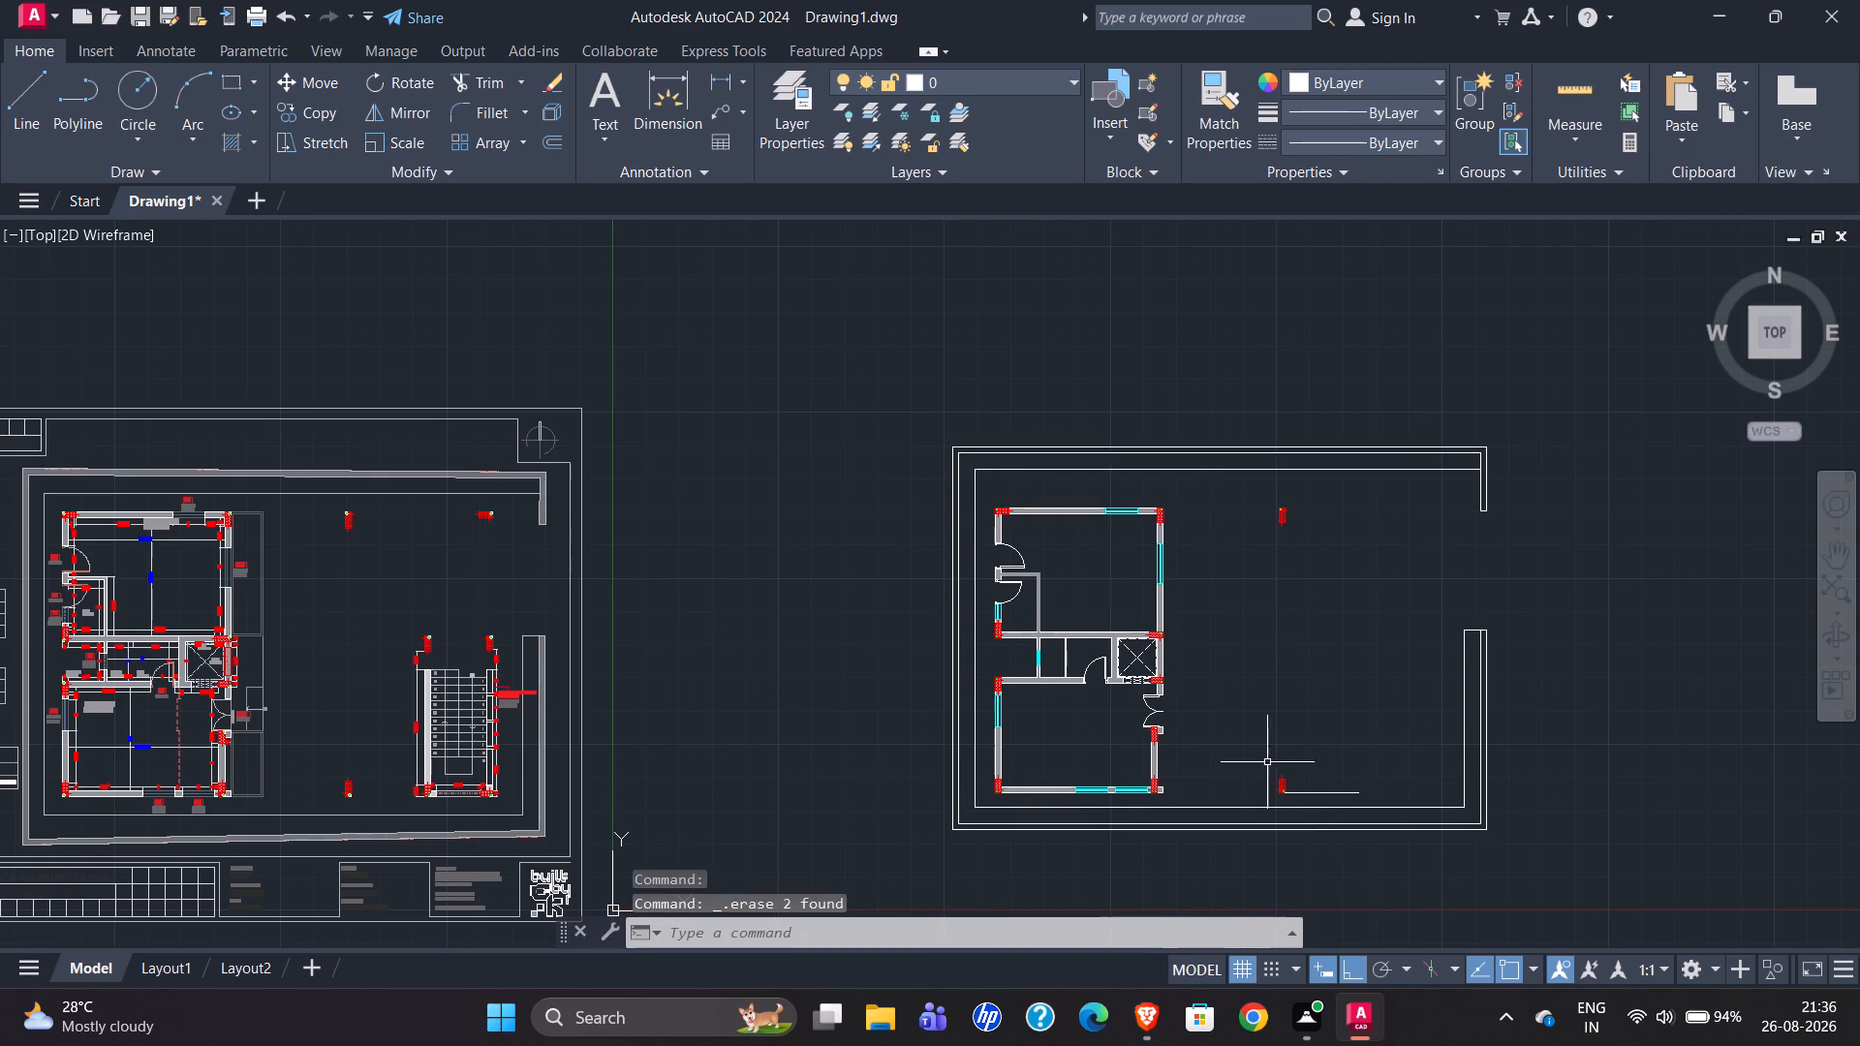
Examine the staircase dimensions, walls and corner columns in the reference plan against the redrawn plan.
scroll(427, 810, up, 3)
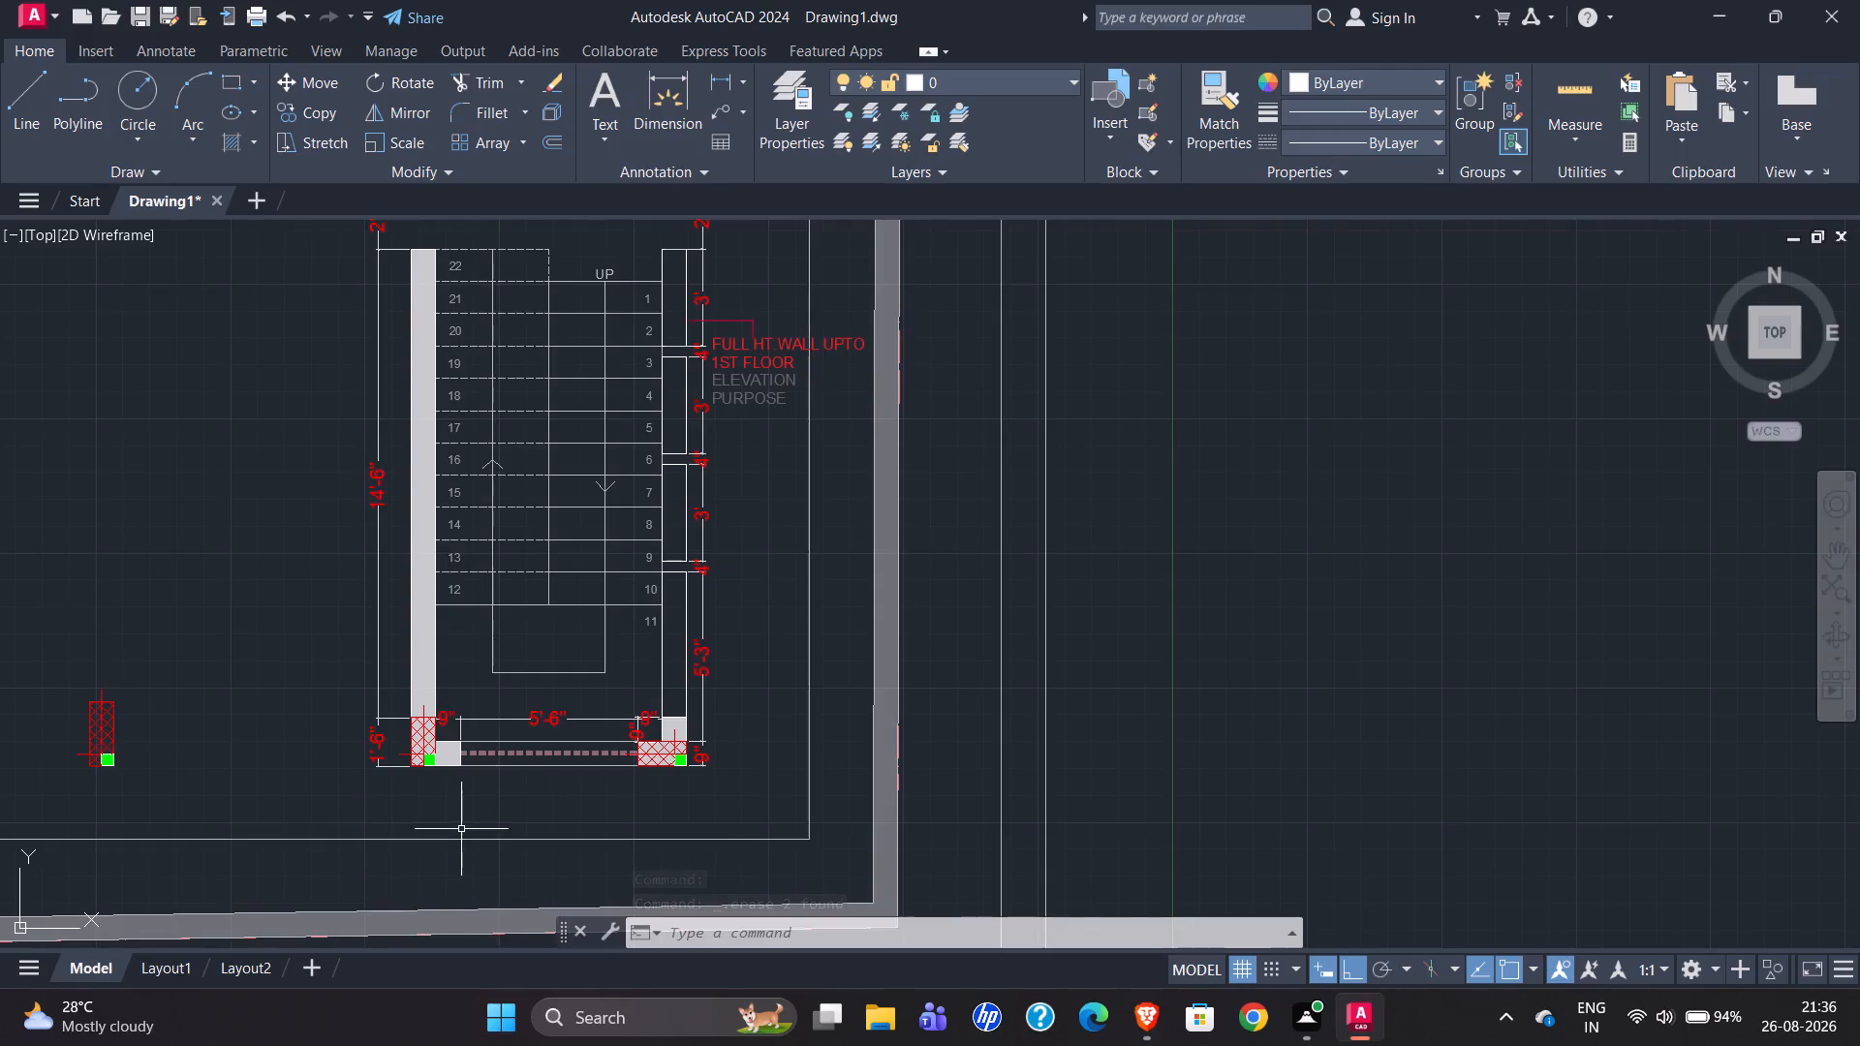
scroll(325, 881, down, 1)
scroll(350, 819, up, 3)
scroll(336, 835, down, 2)
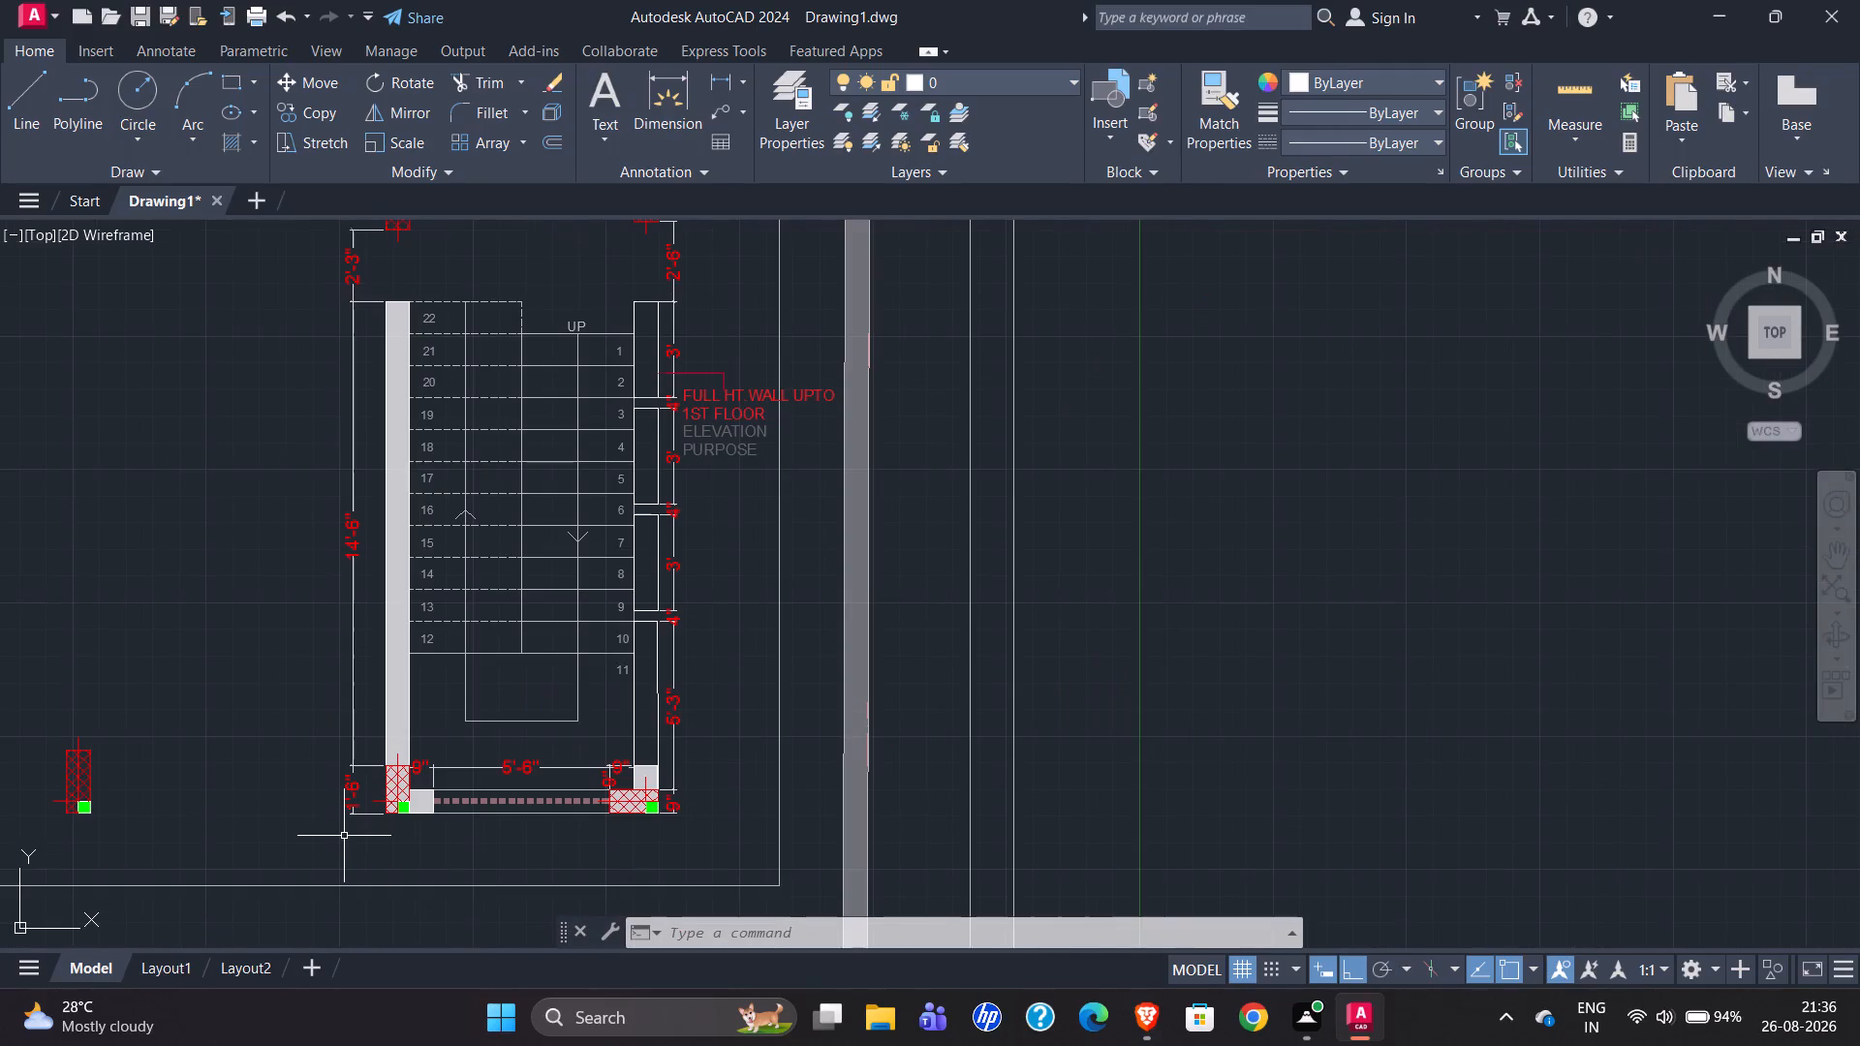
scroll(344, 485, down, 1)
scroll(352, 375, up, 2)
scroll(364, 385, down, 1)
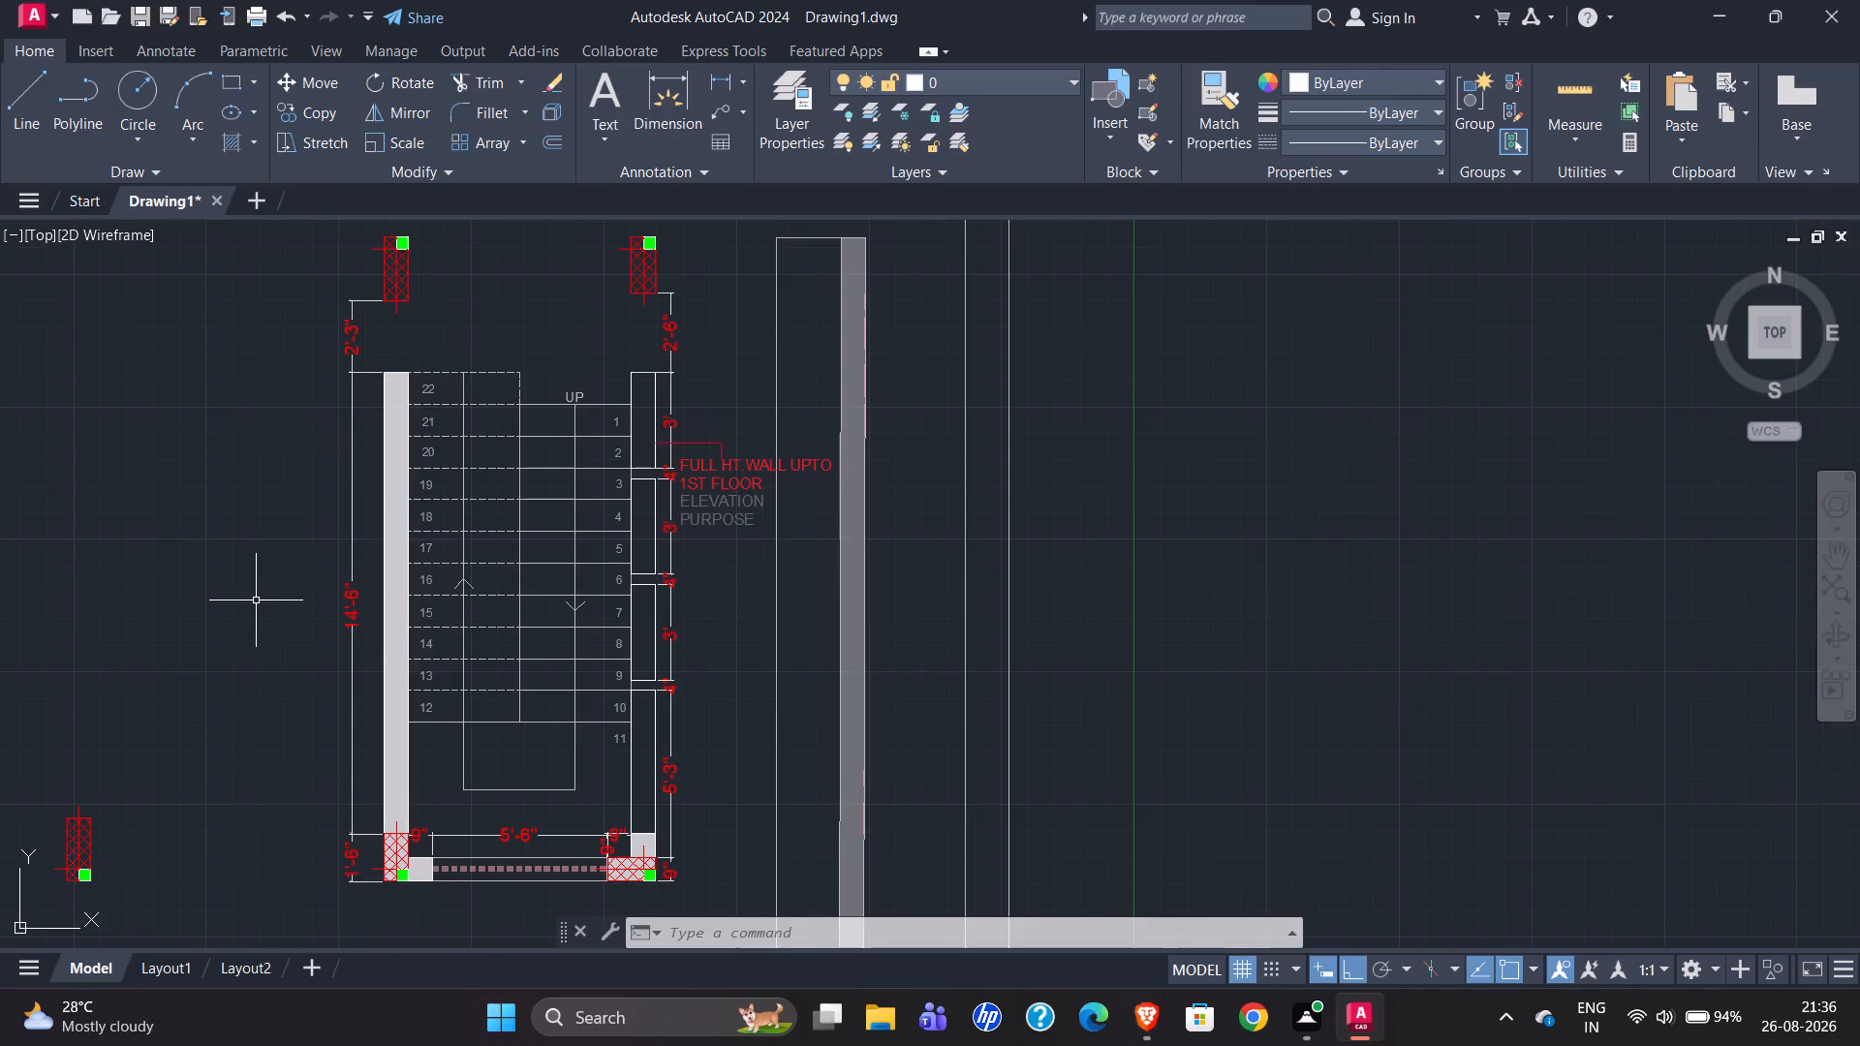
scroll(251, 610, down, 2)
scroll(59, 760, down, 1)
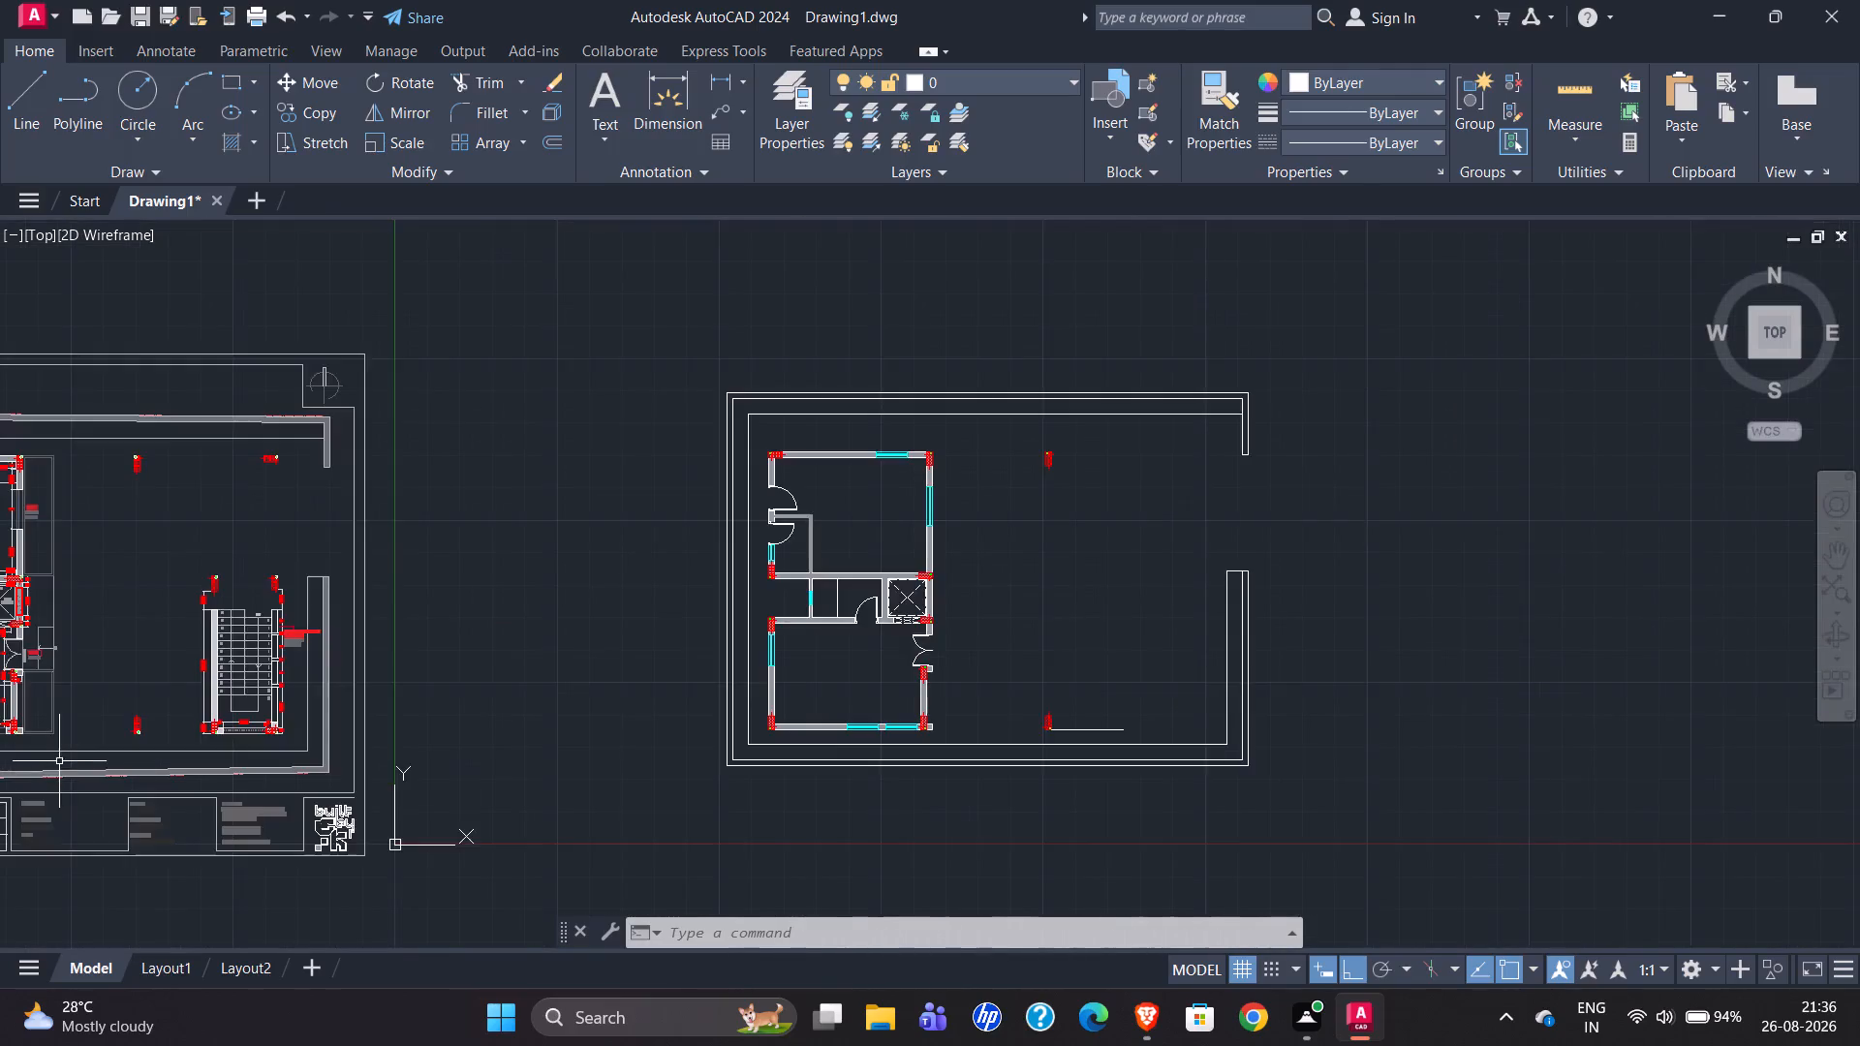
Draw a 16' vertical line upward from the far end of the 9'3" line beside the lower free-standing column.
scroll(1179, 759, up, 3)
key(l)
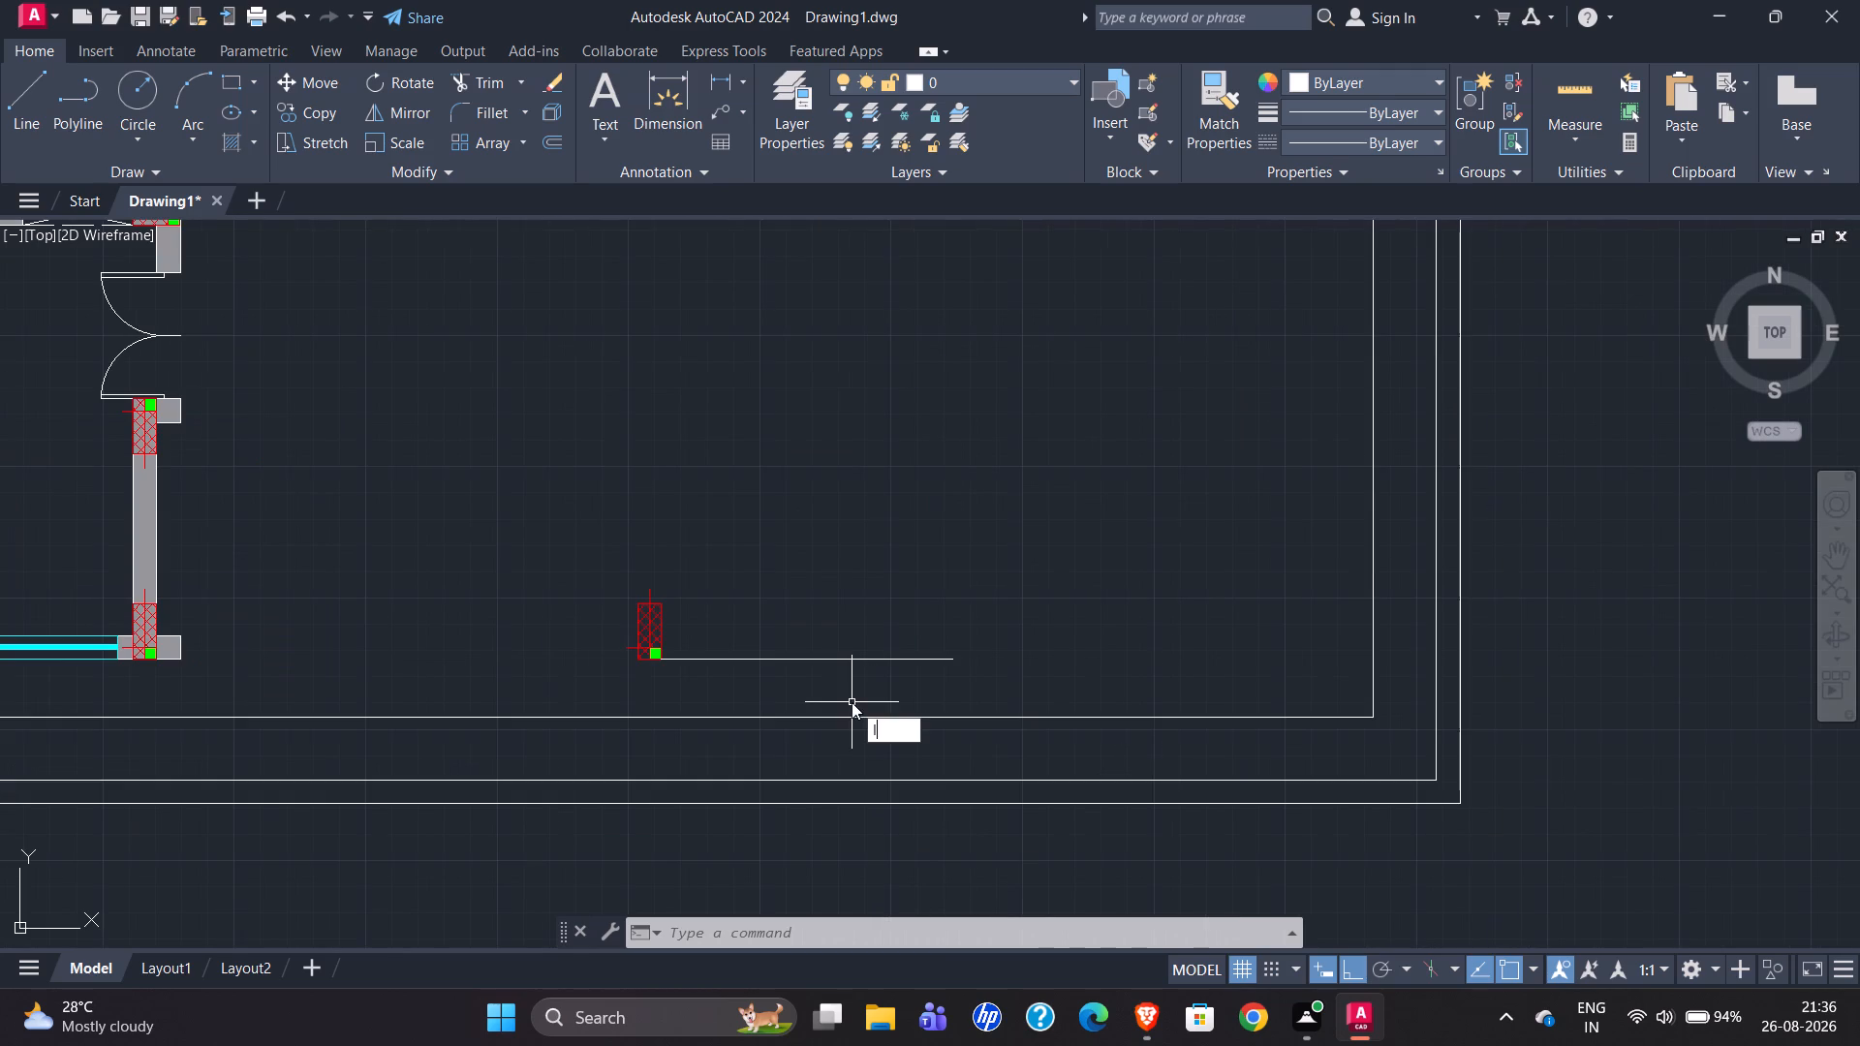
key(Return)
click(948, 658)
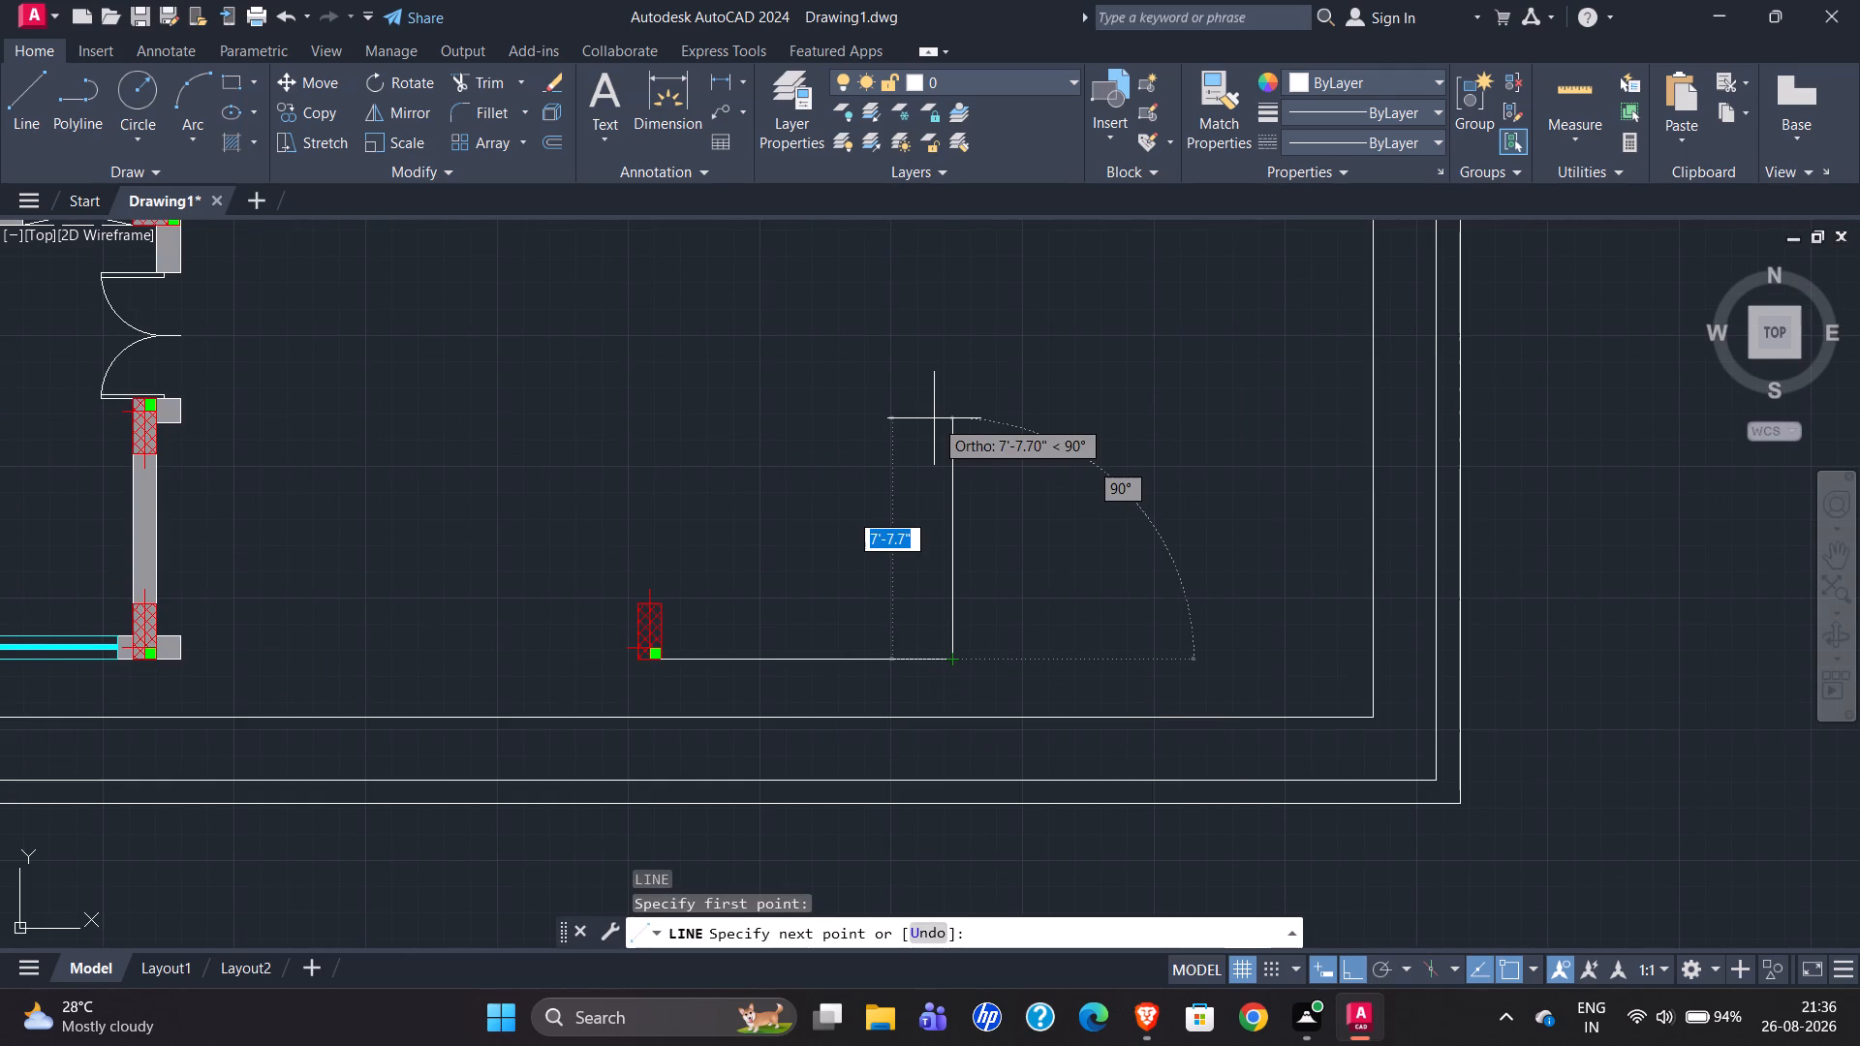
key(1)
text(6')
key(Return)
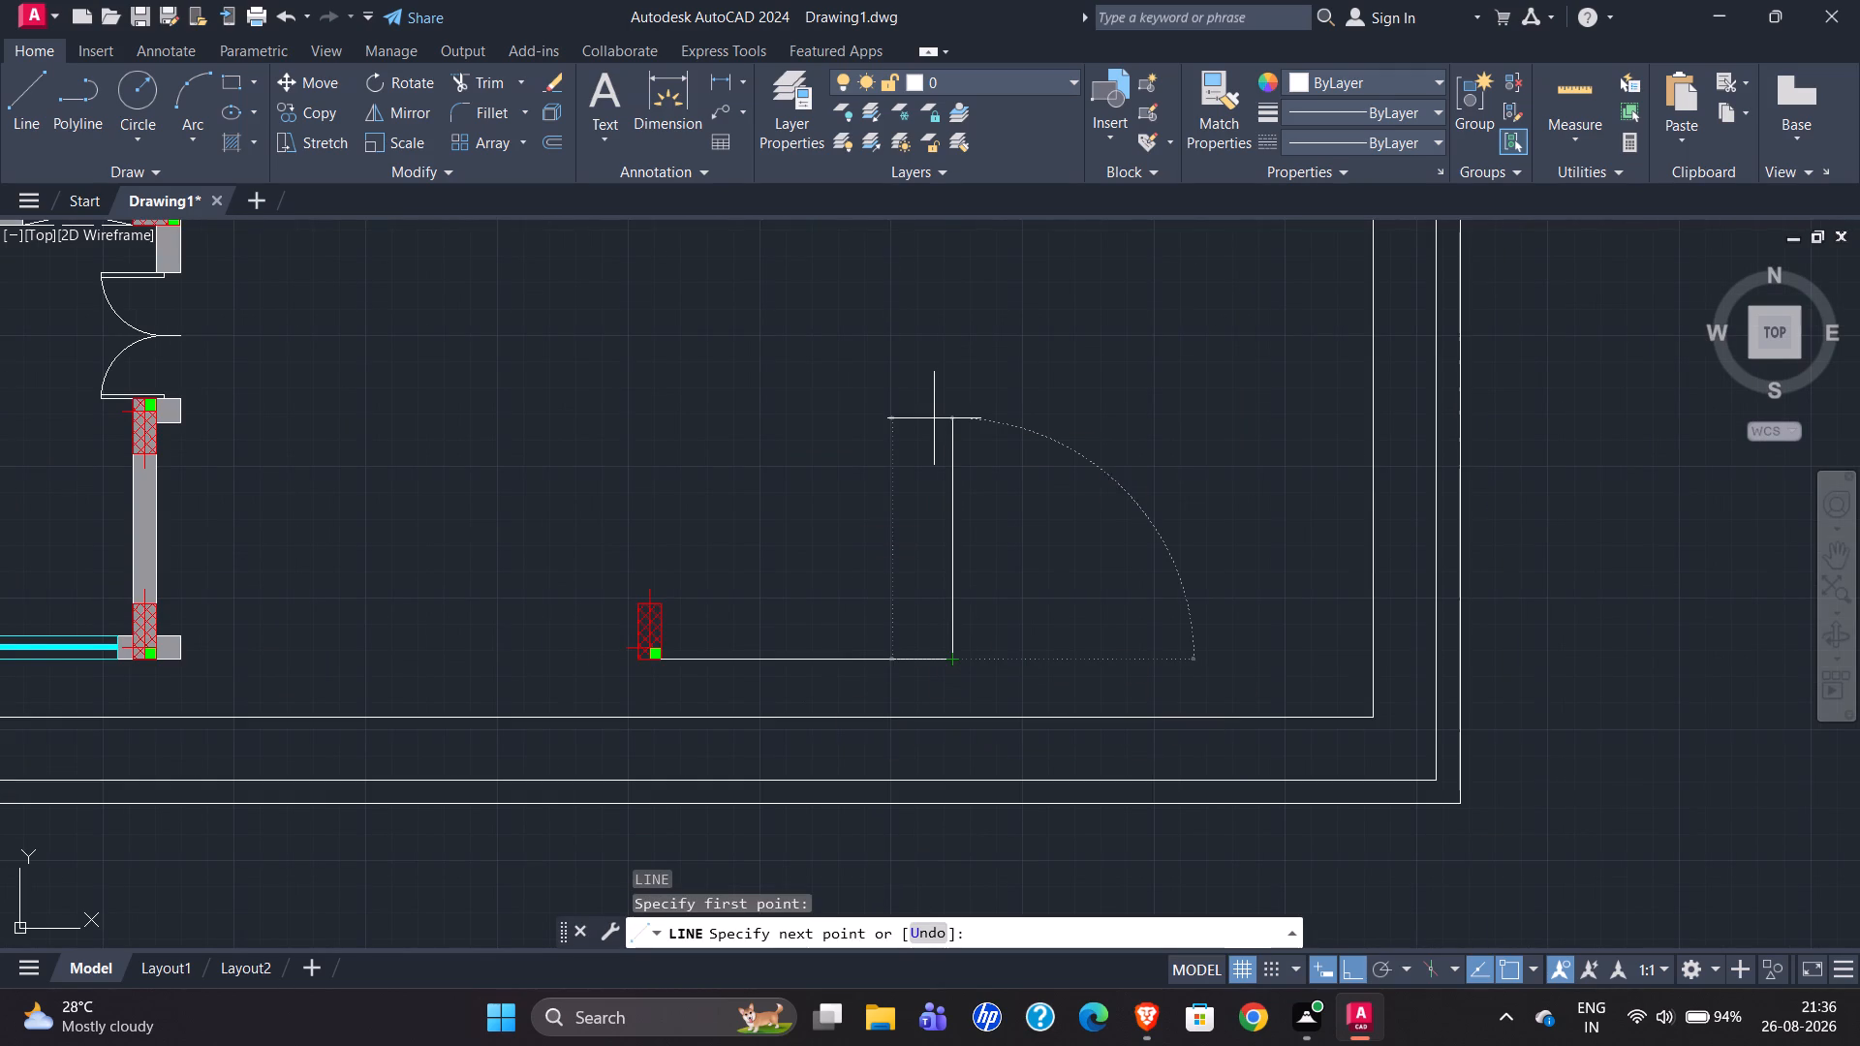
scroll(743, 595, down, 2)
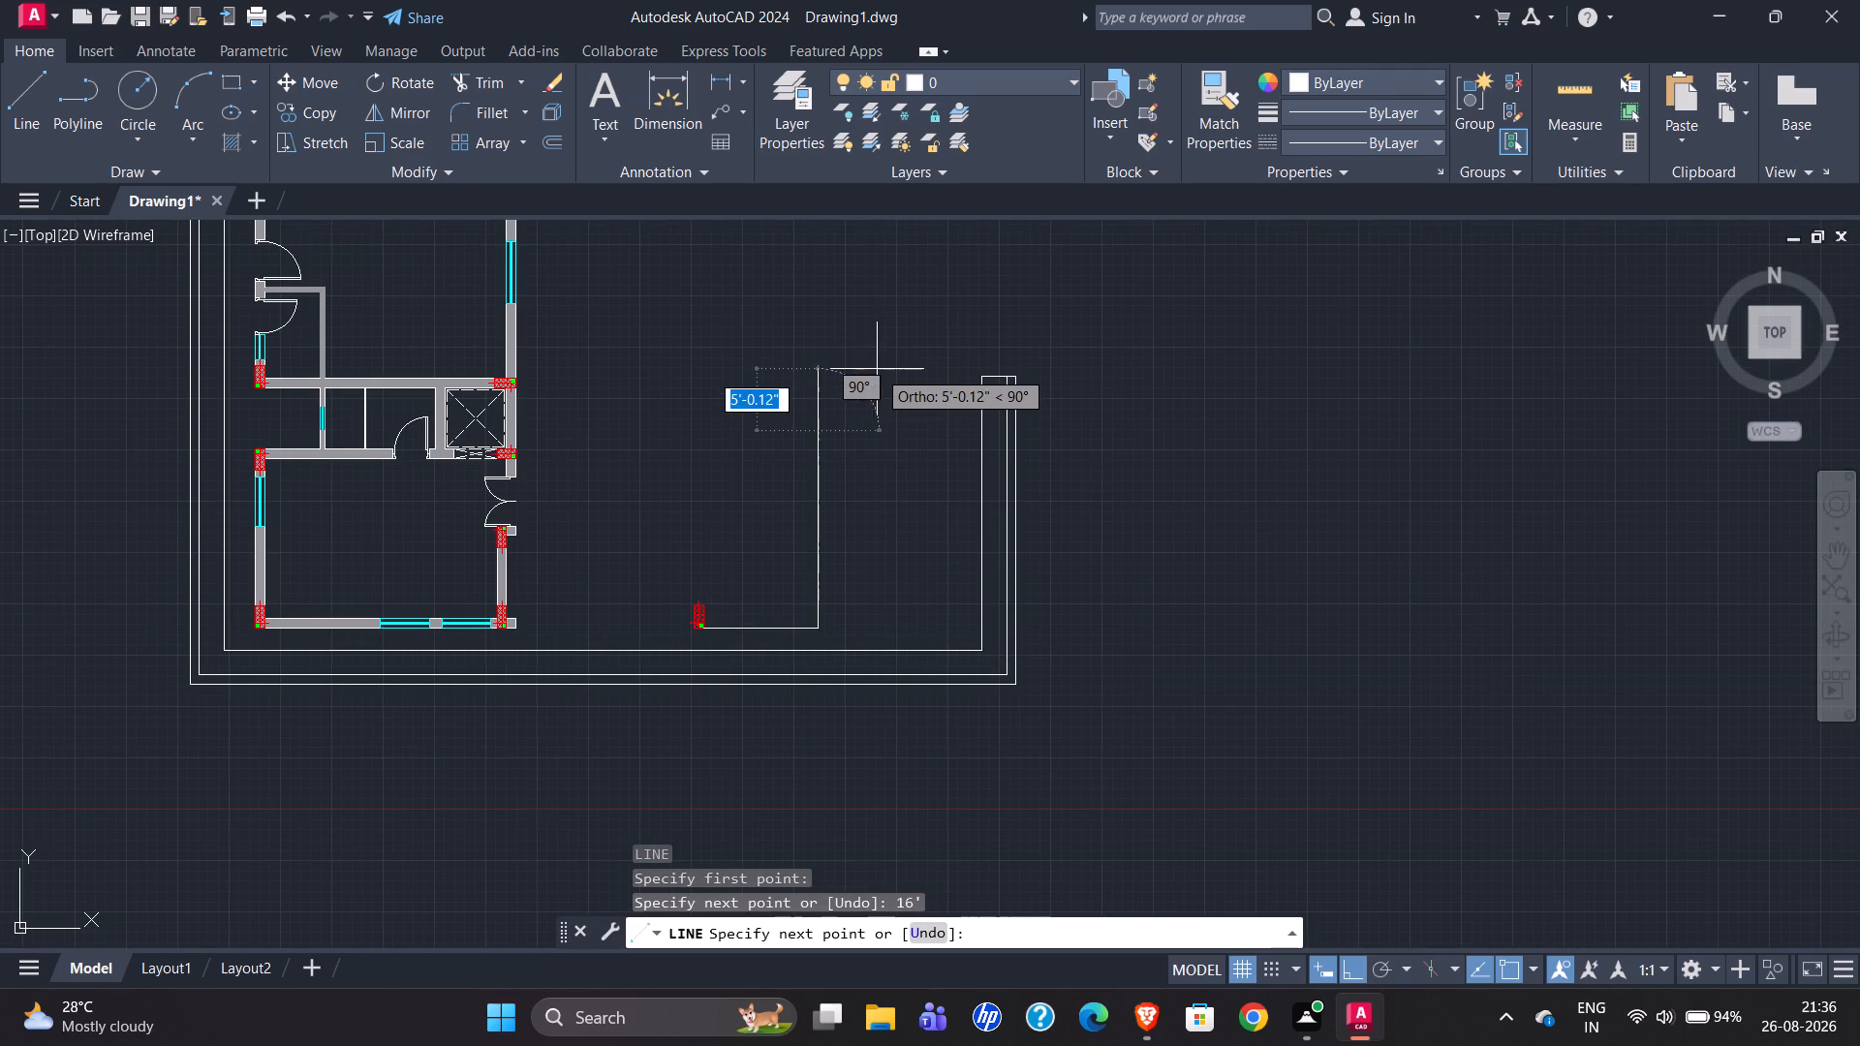
key(Escape)
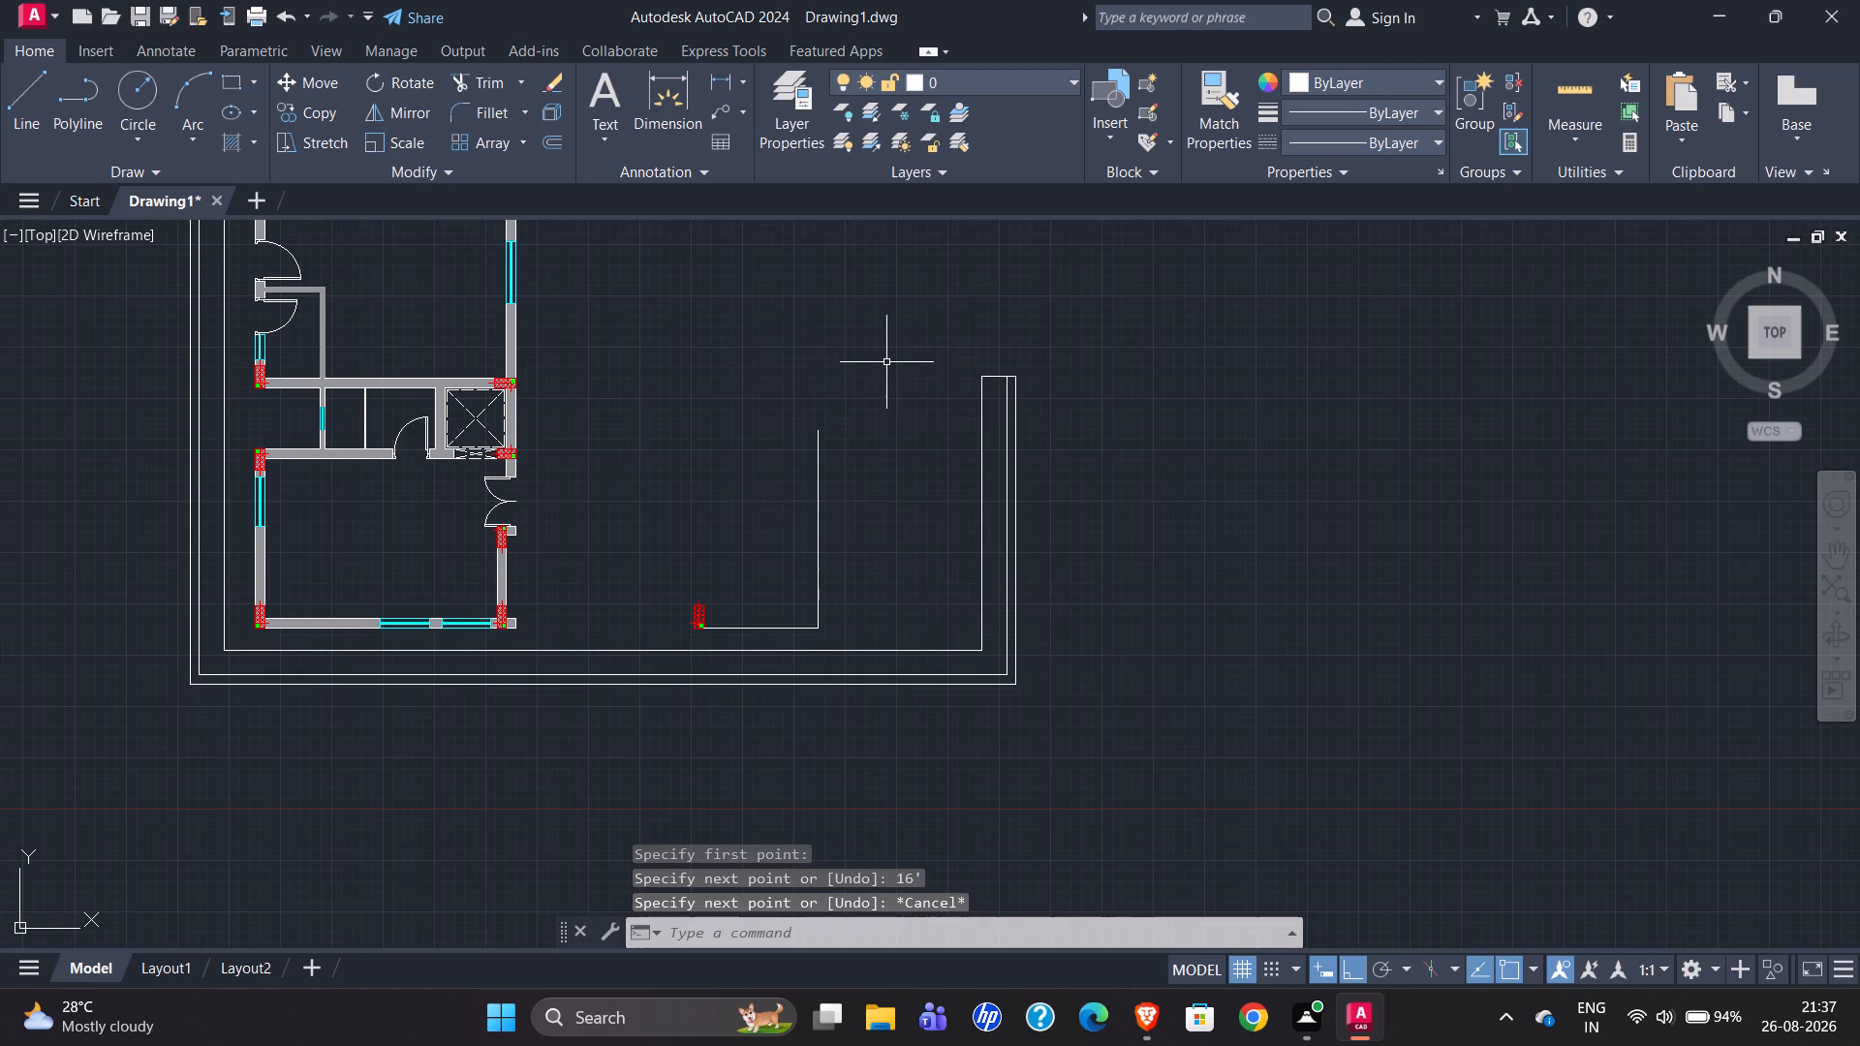
Offset the 16' vertical line of the staircase wall.
click(817, 503)
key(o)
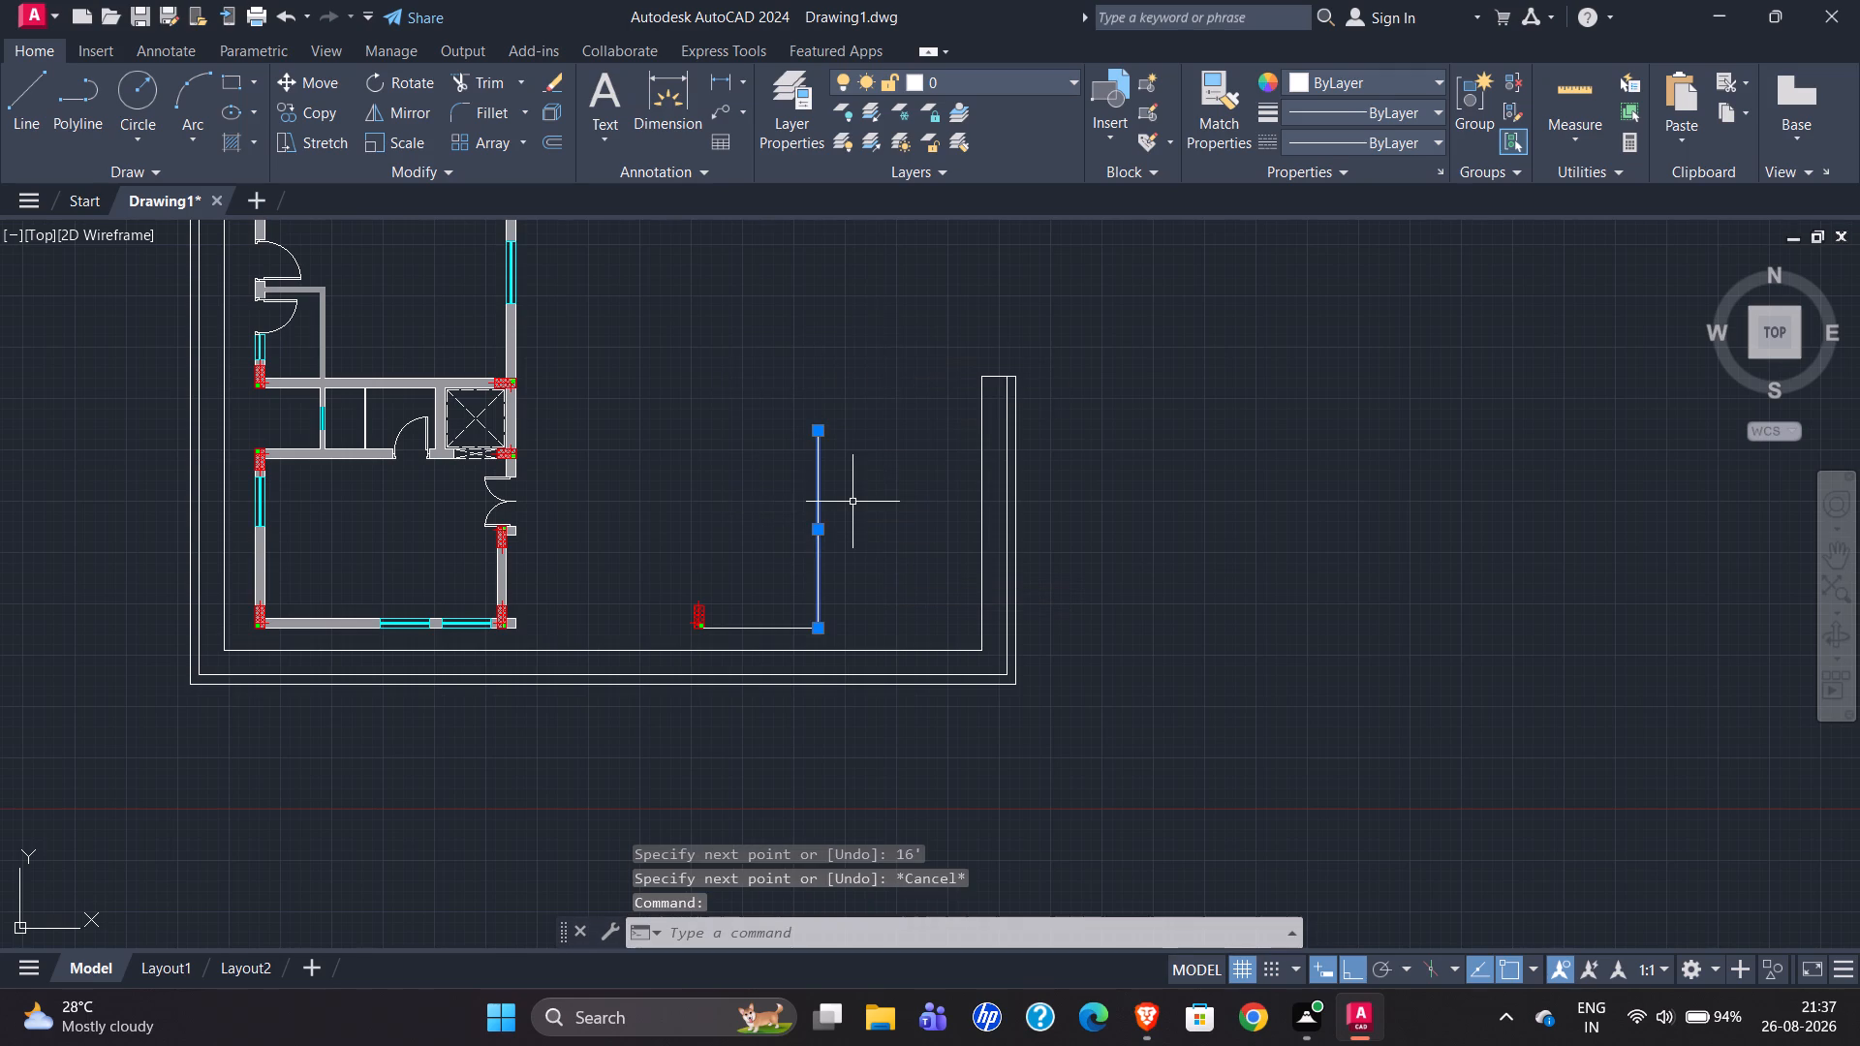
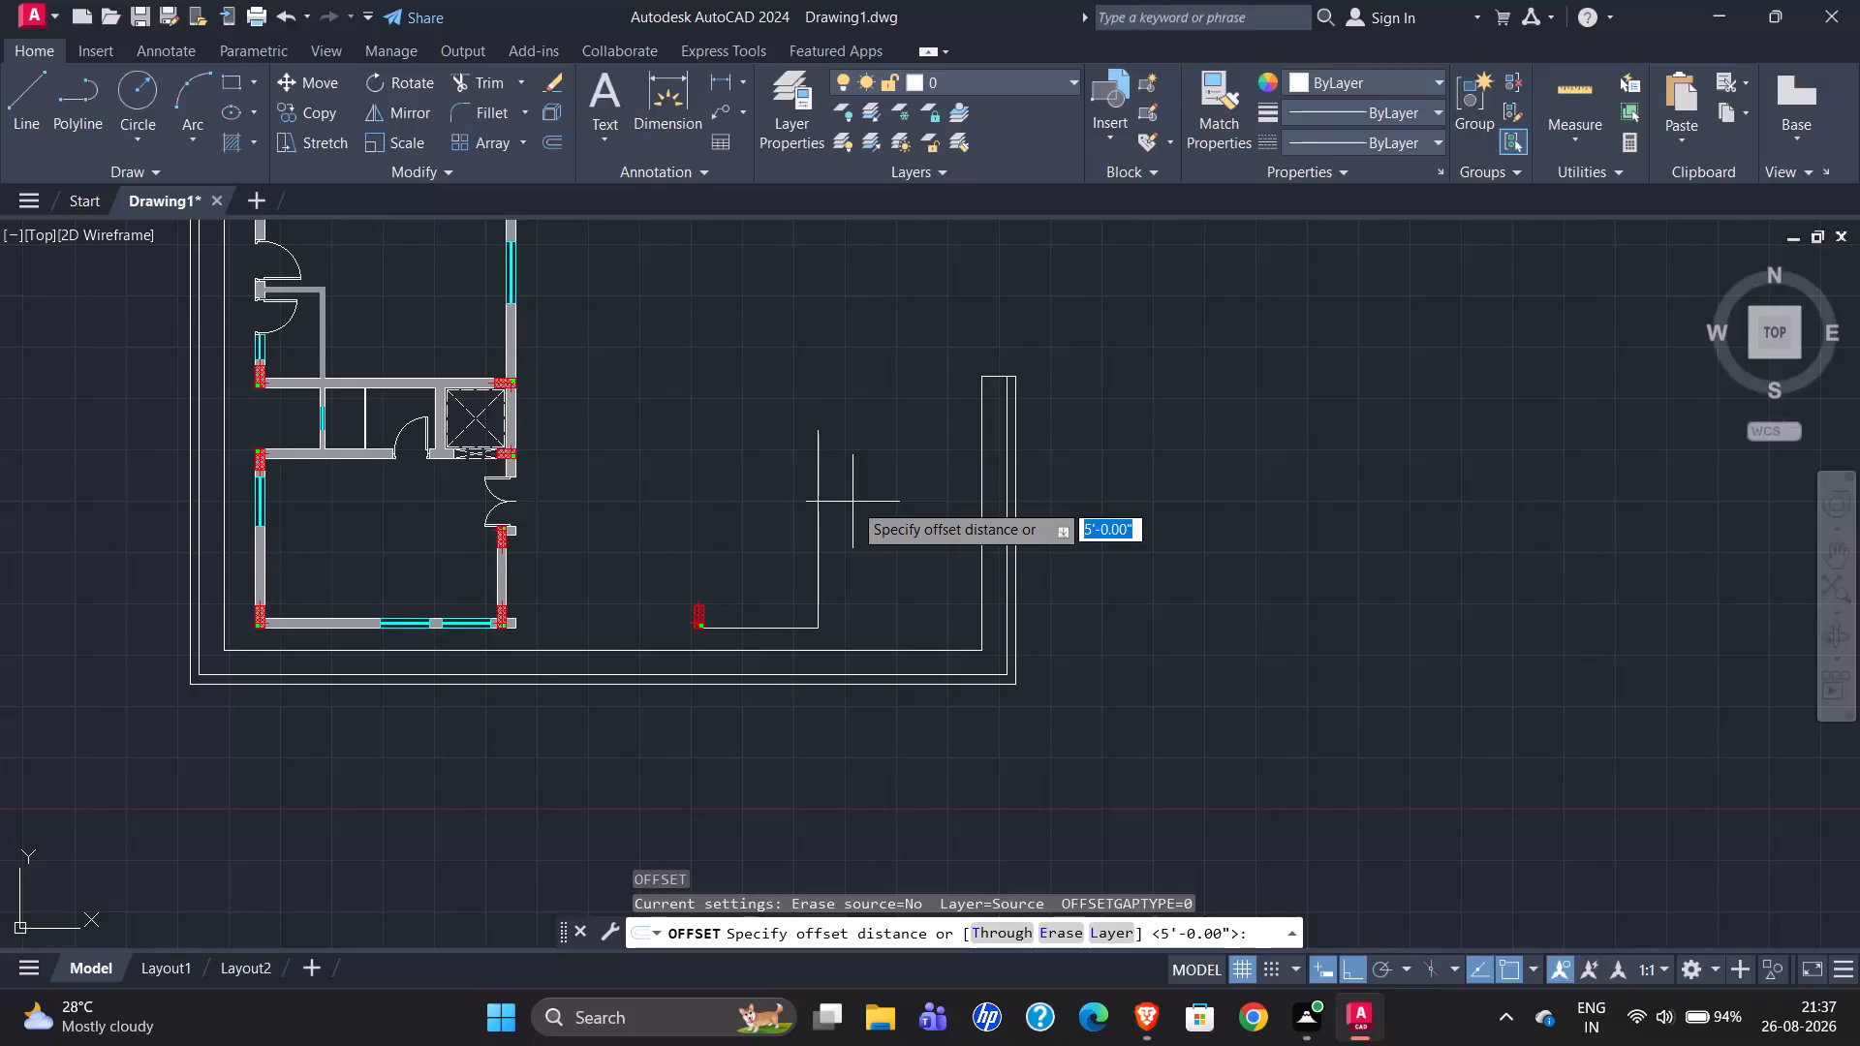
Offset the 16' vertical staircase line by 9" on the side away from the free-standing columns.
text(9")
key(Return)
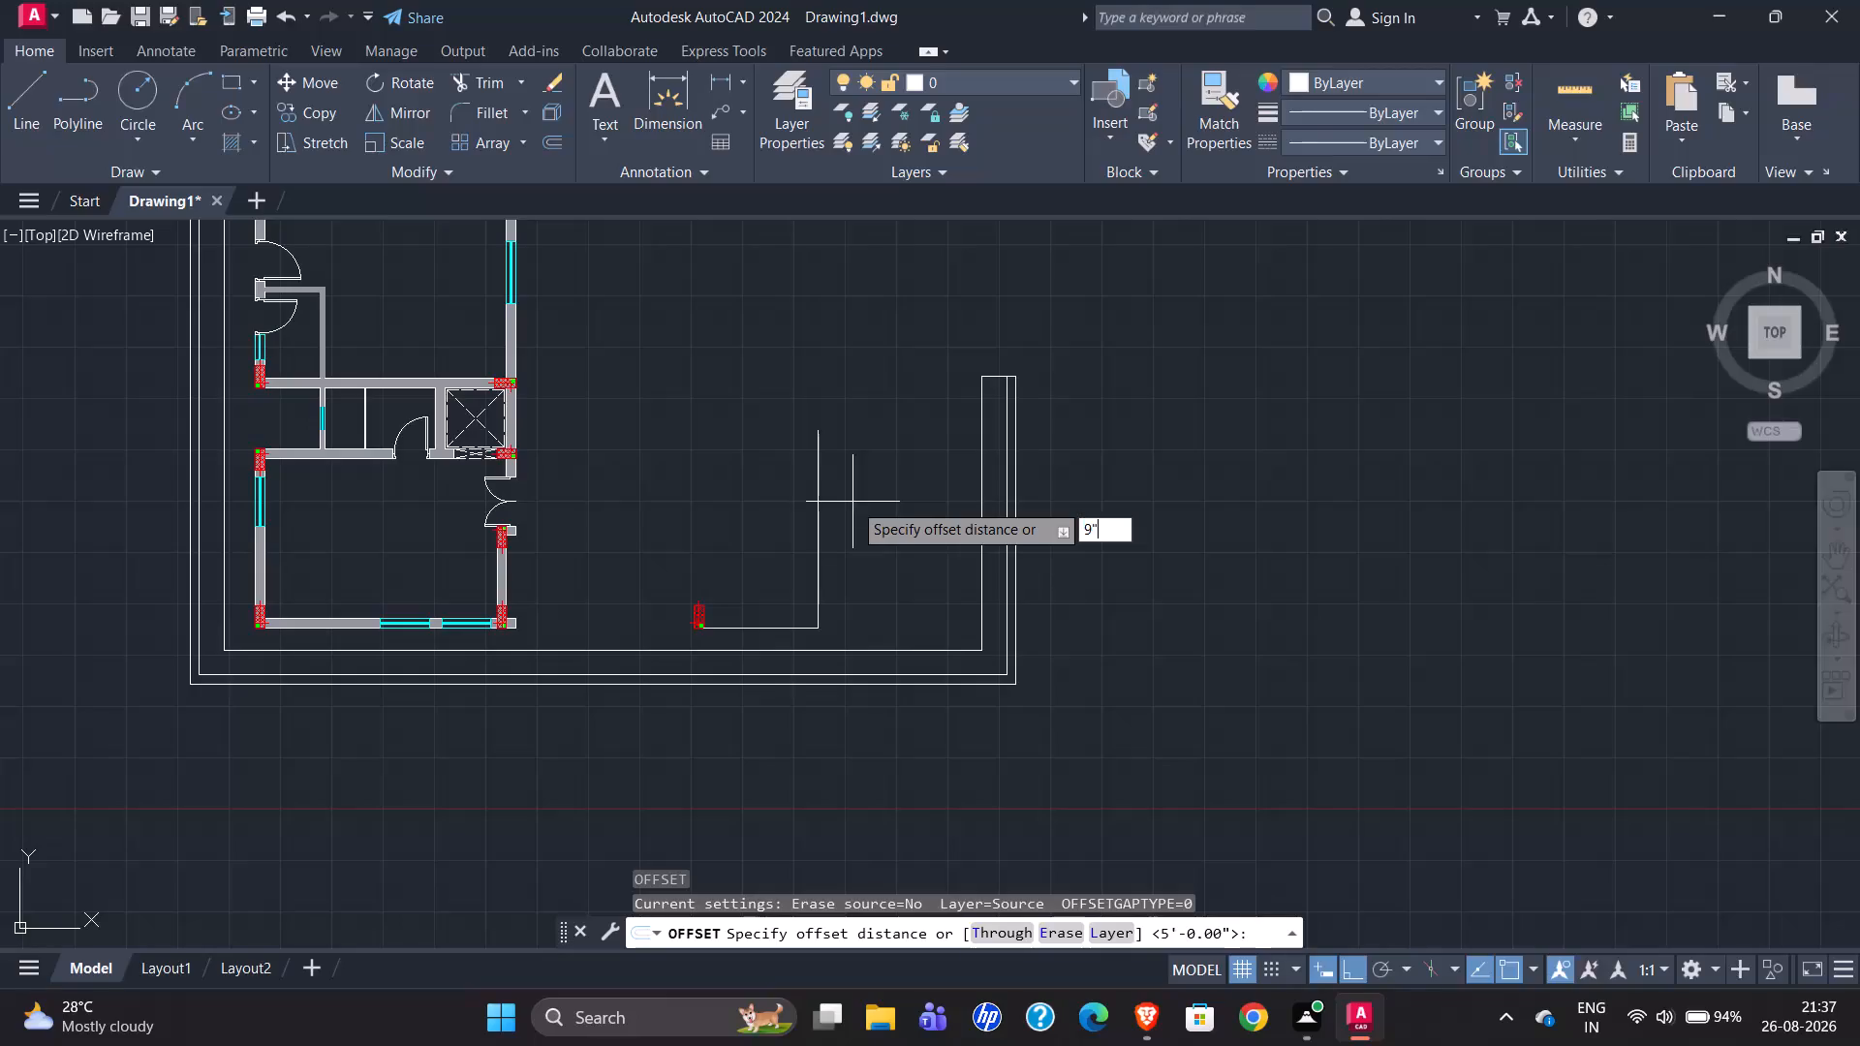
click(889, 515)
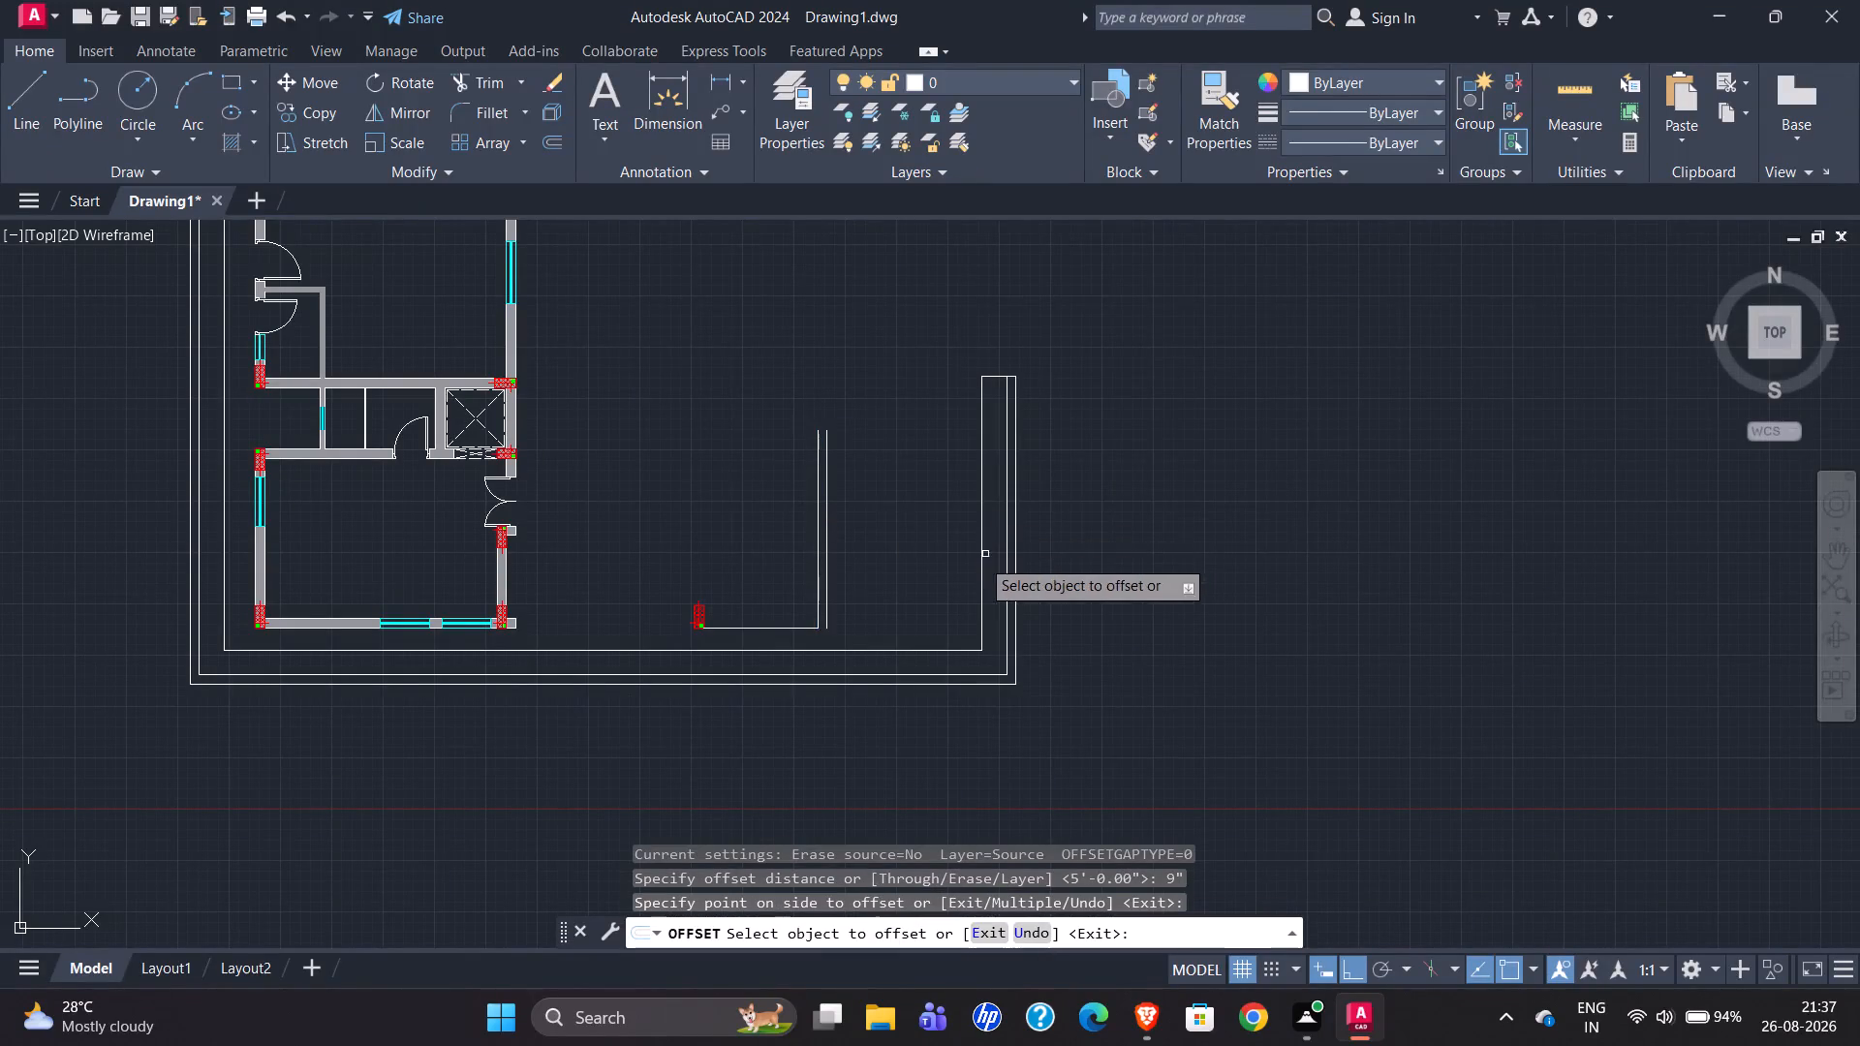
Examine the dimensions of the staircase's bottom wall and corner columns in the reference plan against the redrawn wall lines.
scroll(819, 641, up, 3)
scroll(1066, 580, down, 5)
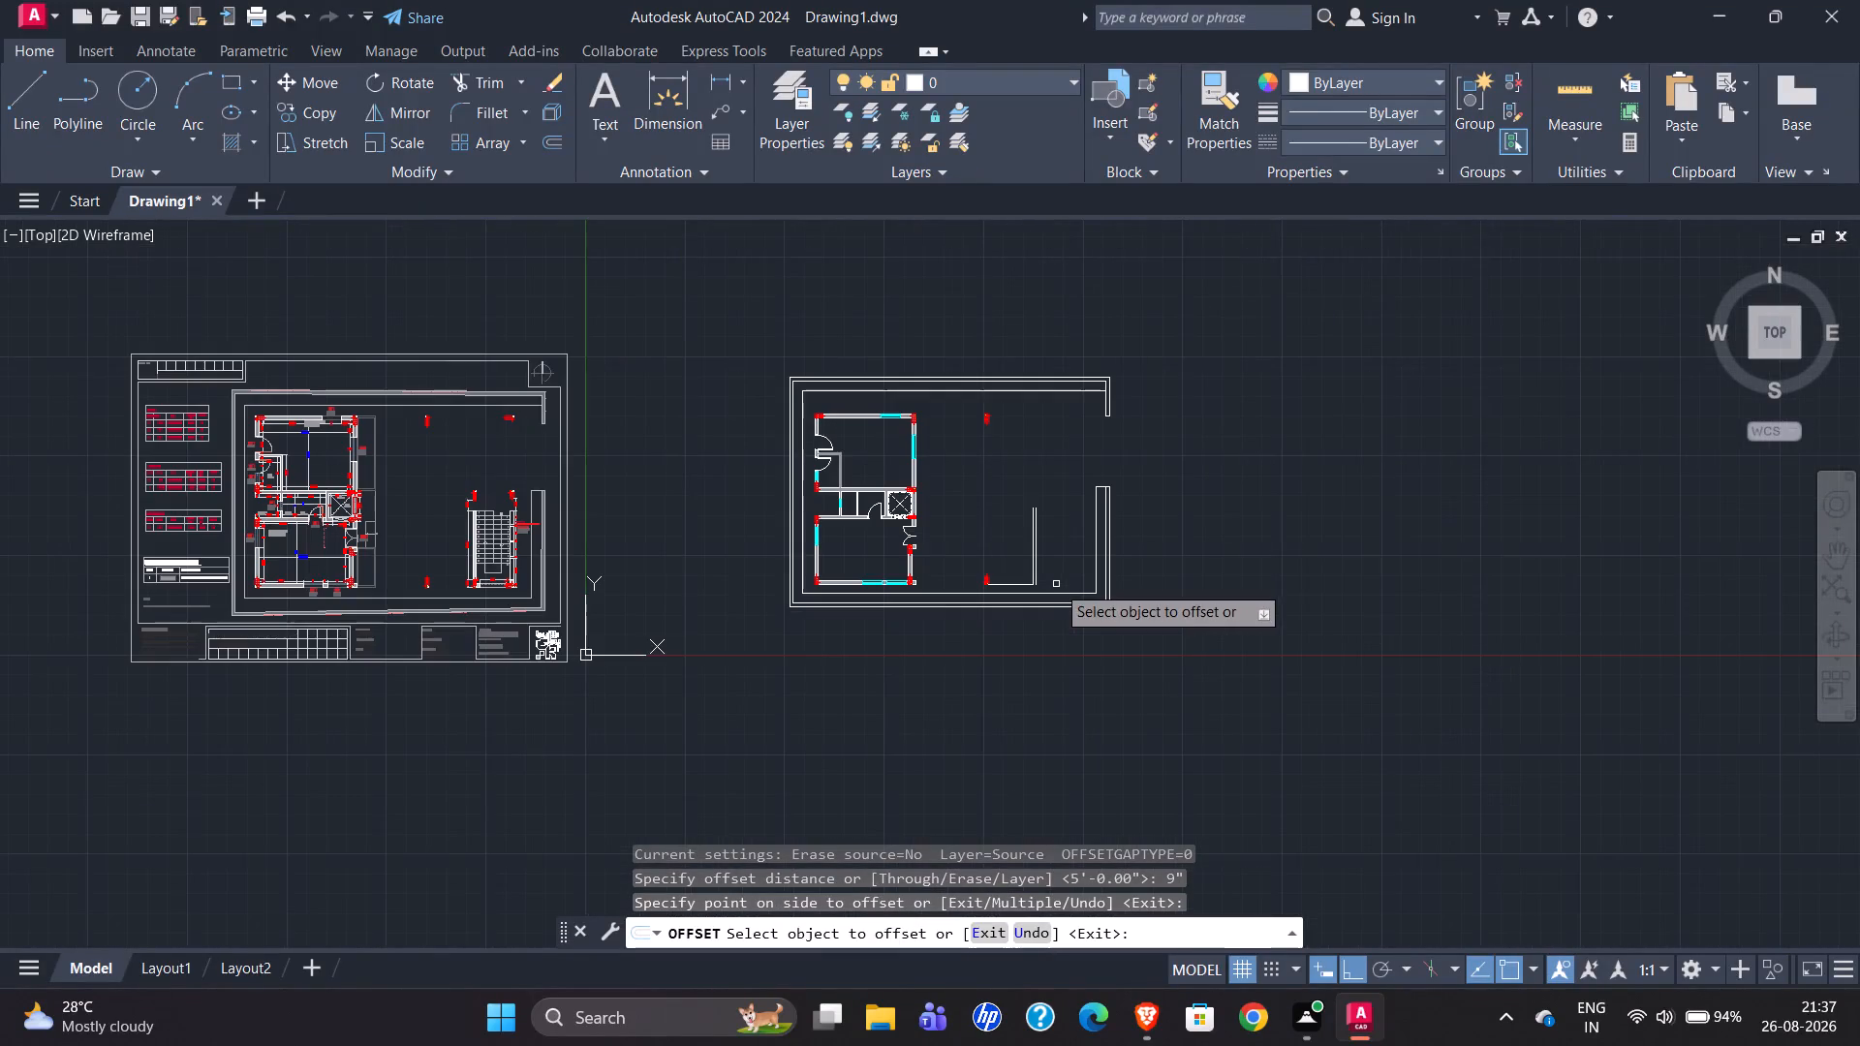
scroll(484, 583, up, 6)
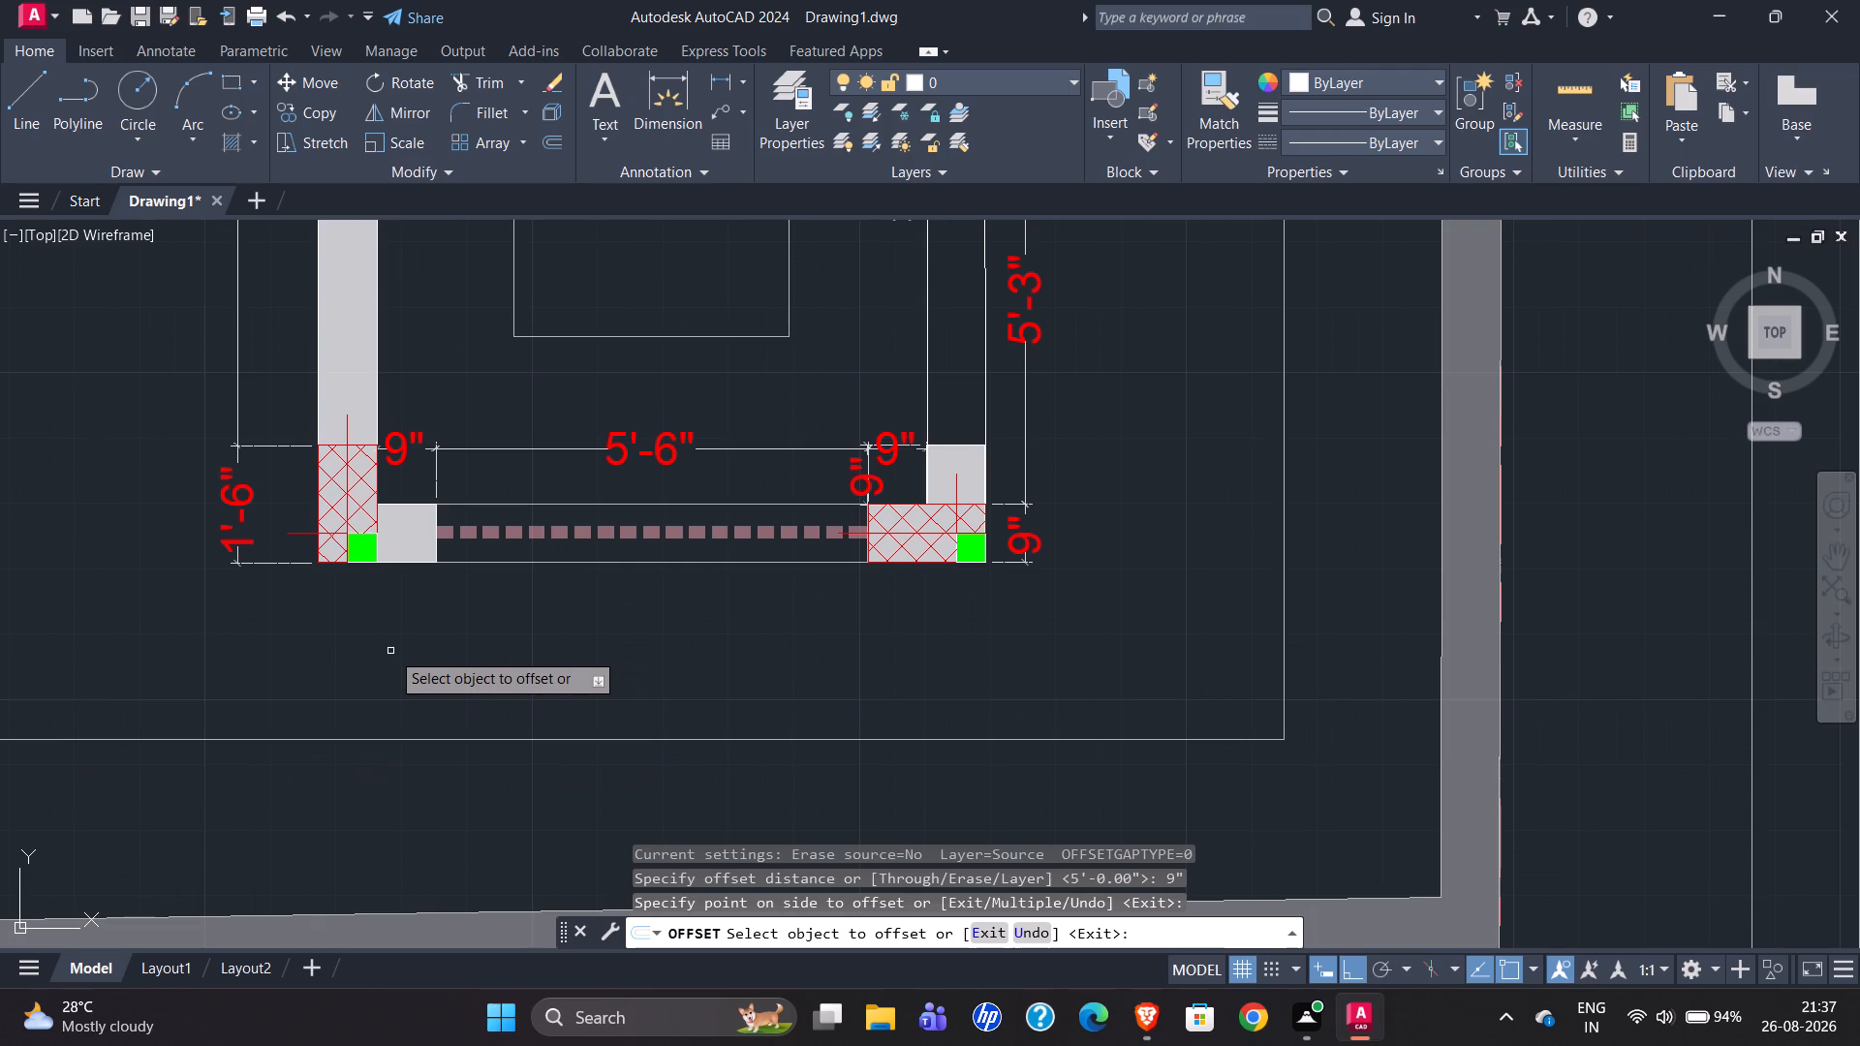
scroll(364, 651, down, 2)
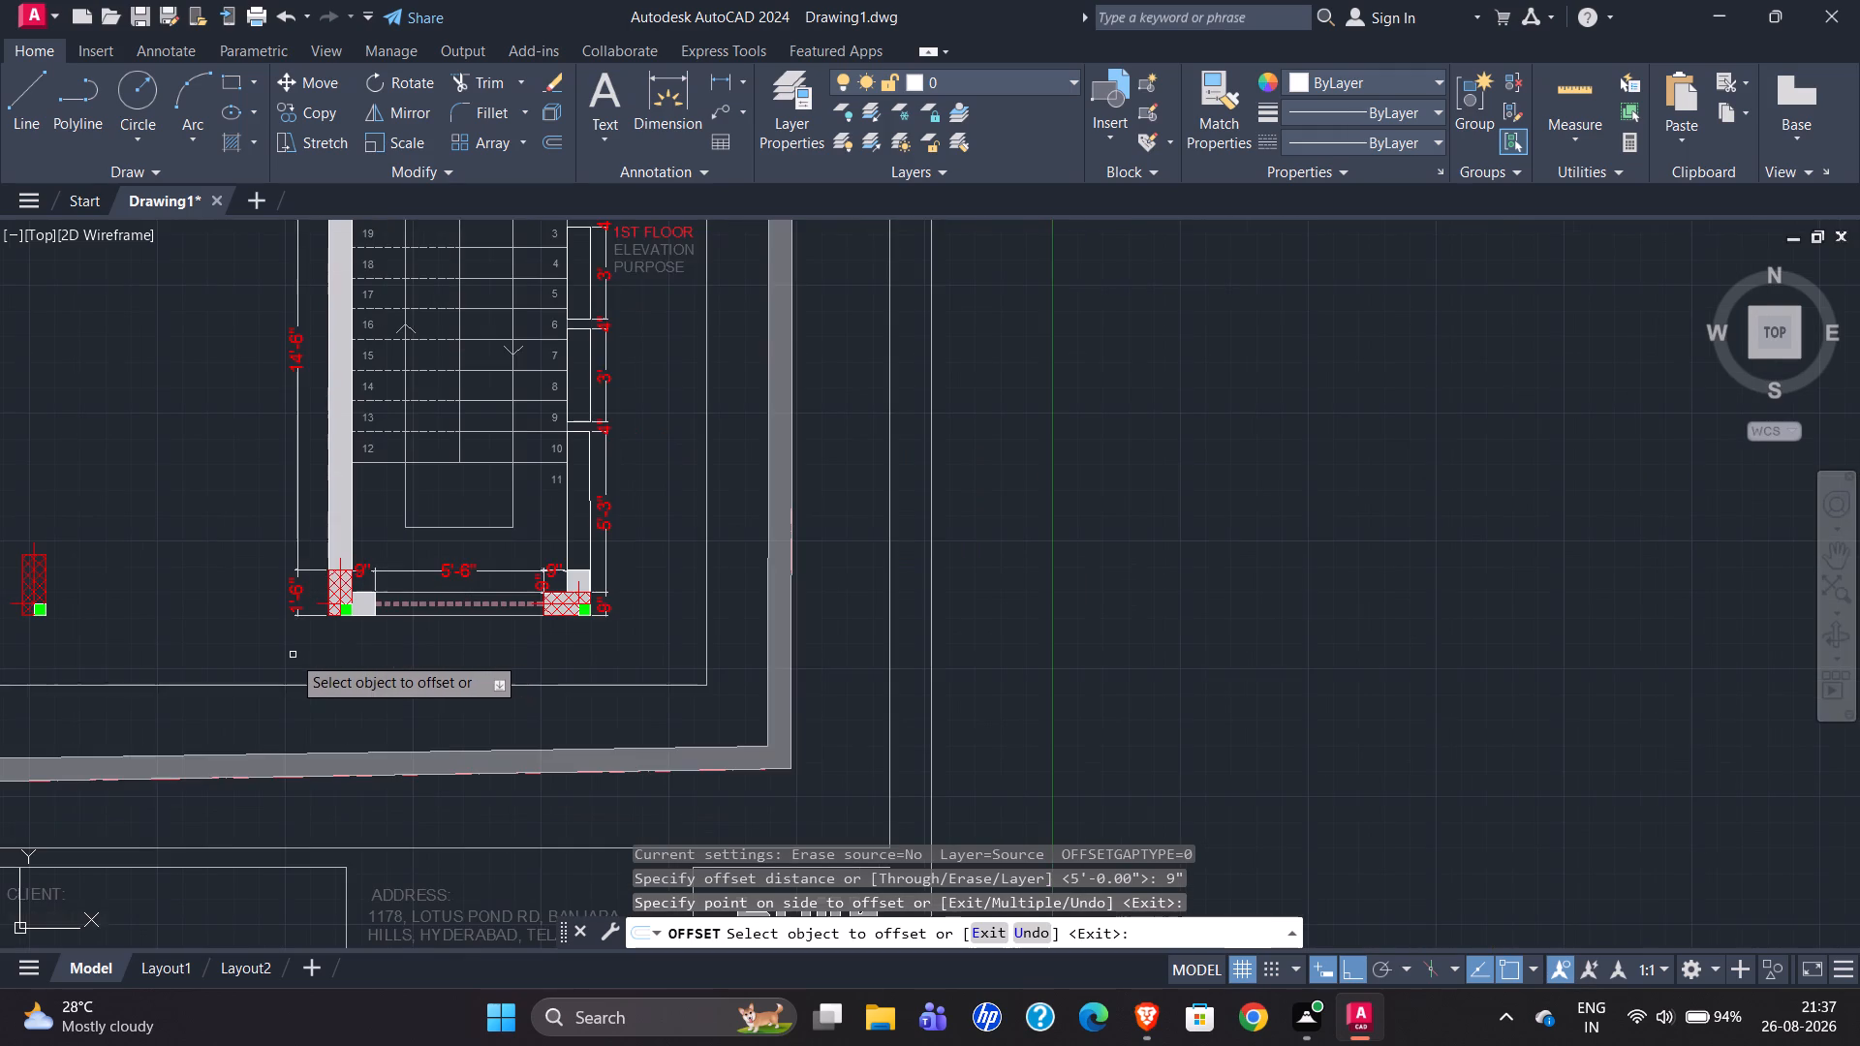
scroll(269, 655, down, 2)
scroll(378, 747, down, 1)
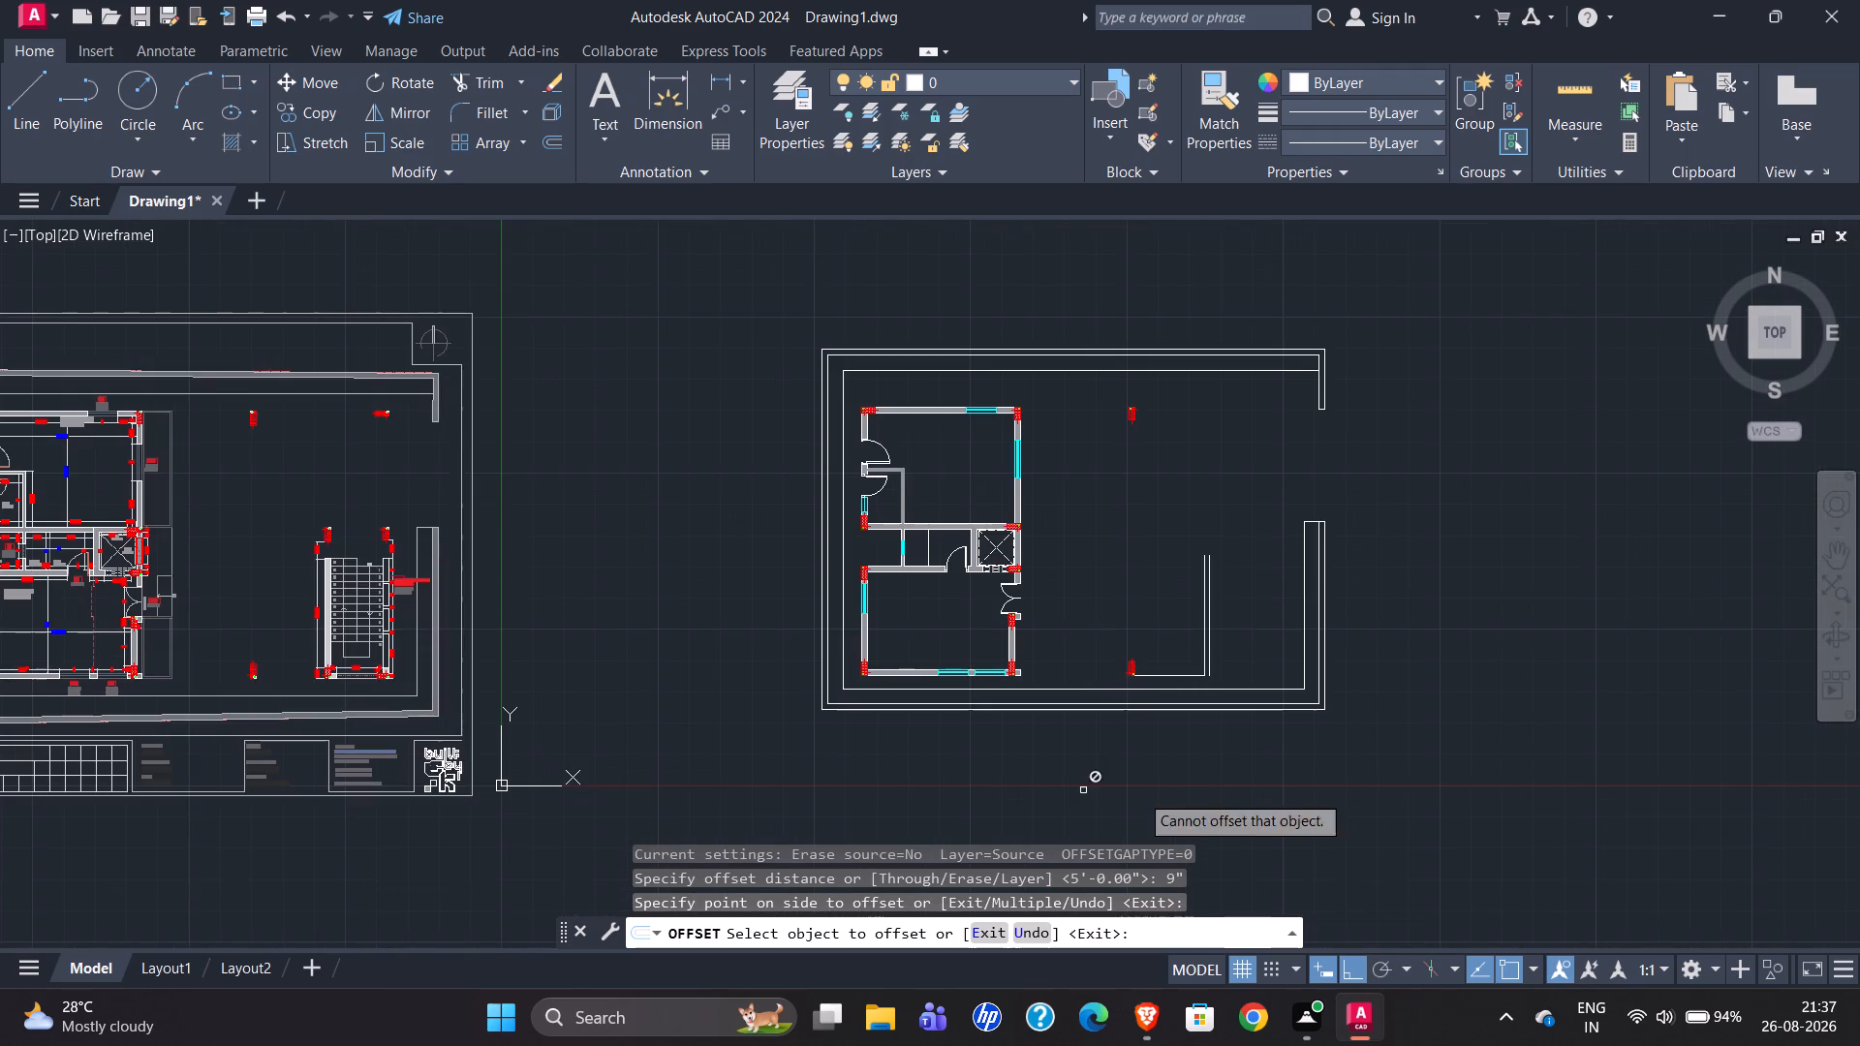
scroll(1198, 692, up, 3)
scroll(1190, 681, down, 3)
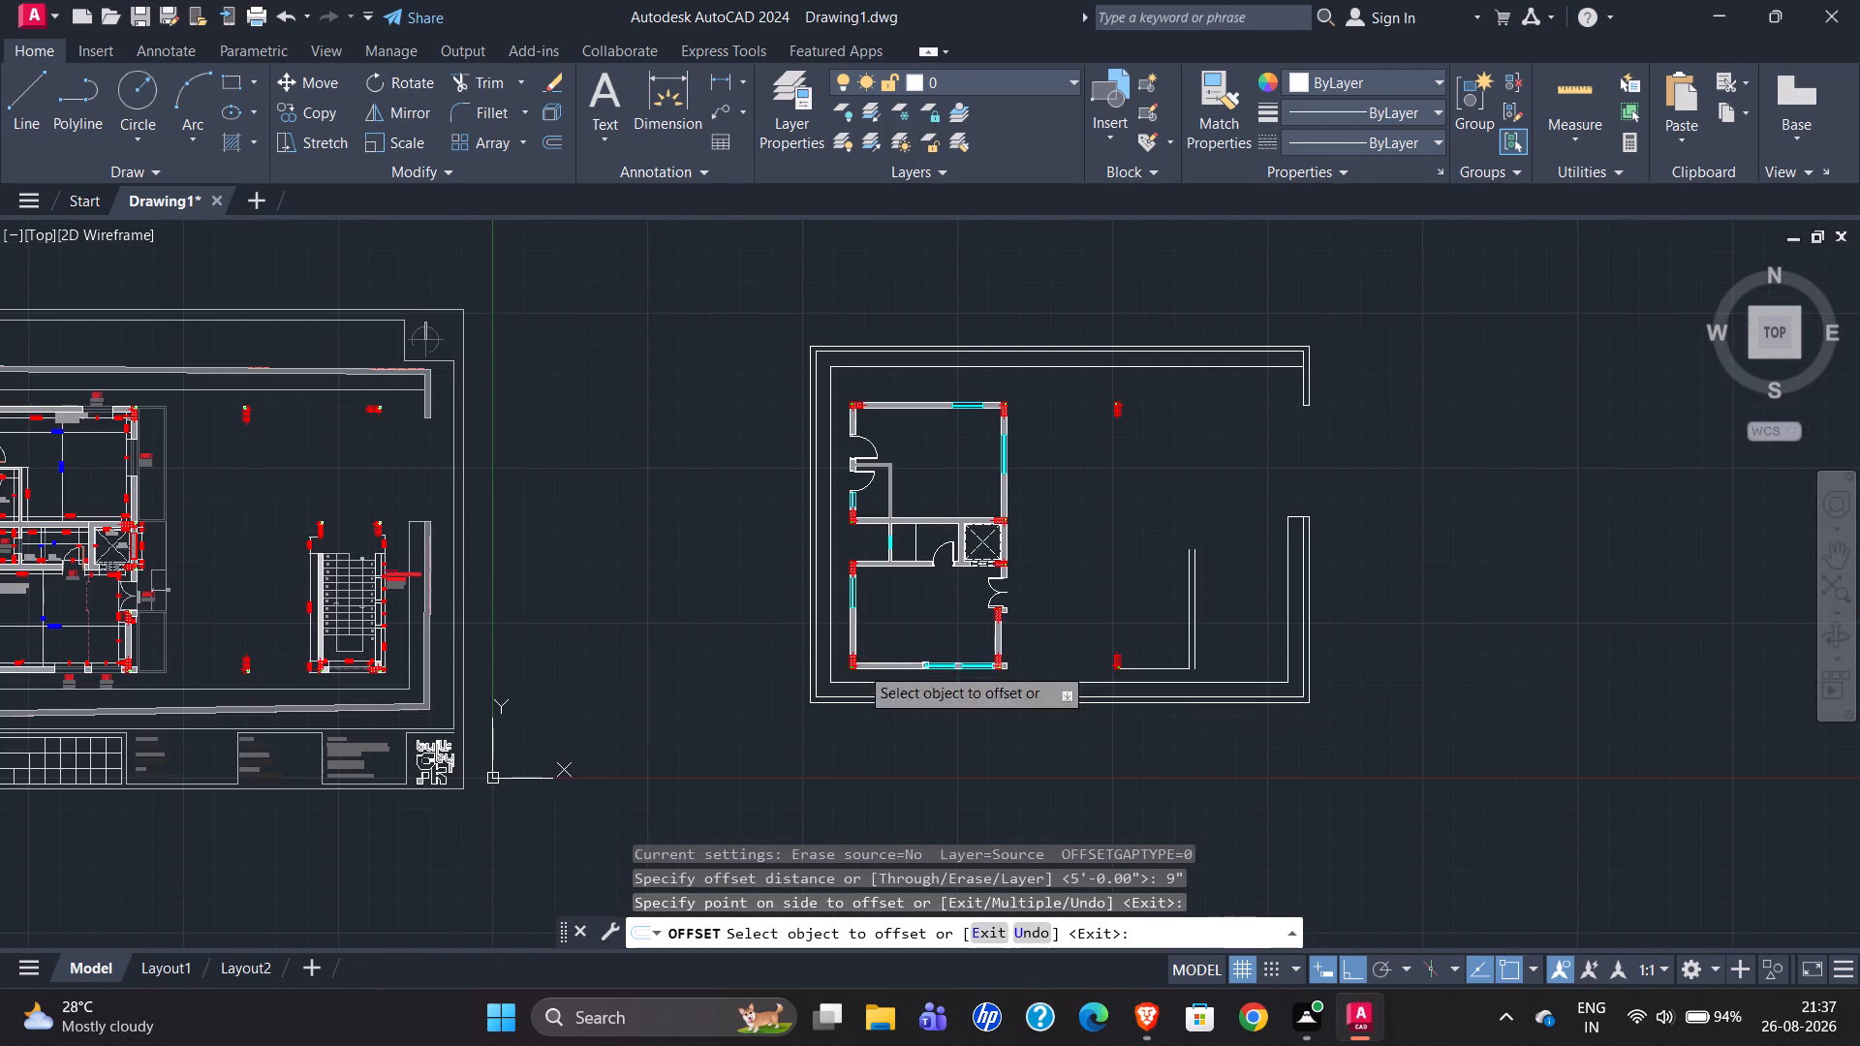
scroll(591, 659, down, 1)
scroll(445, 702, up, 3)
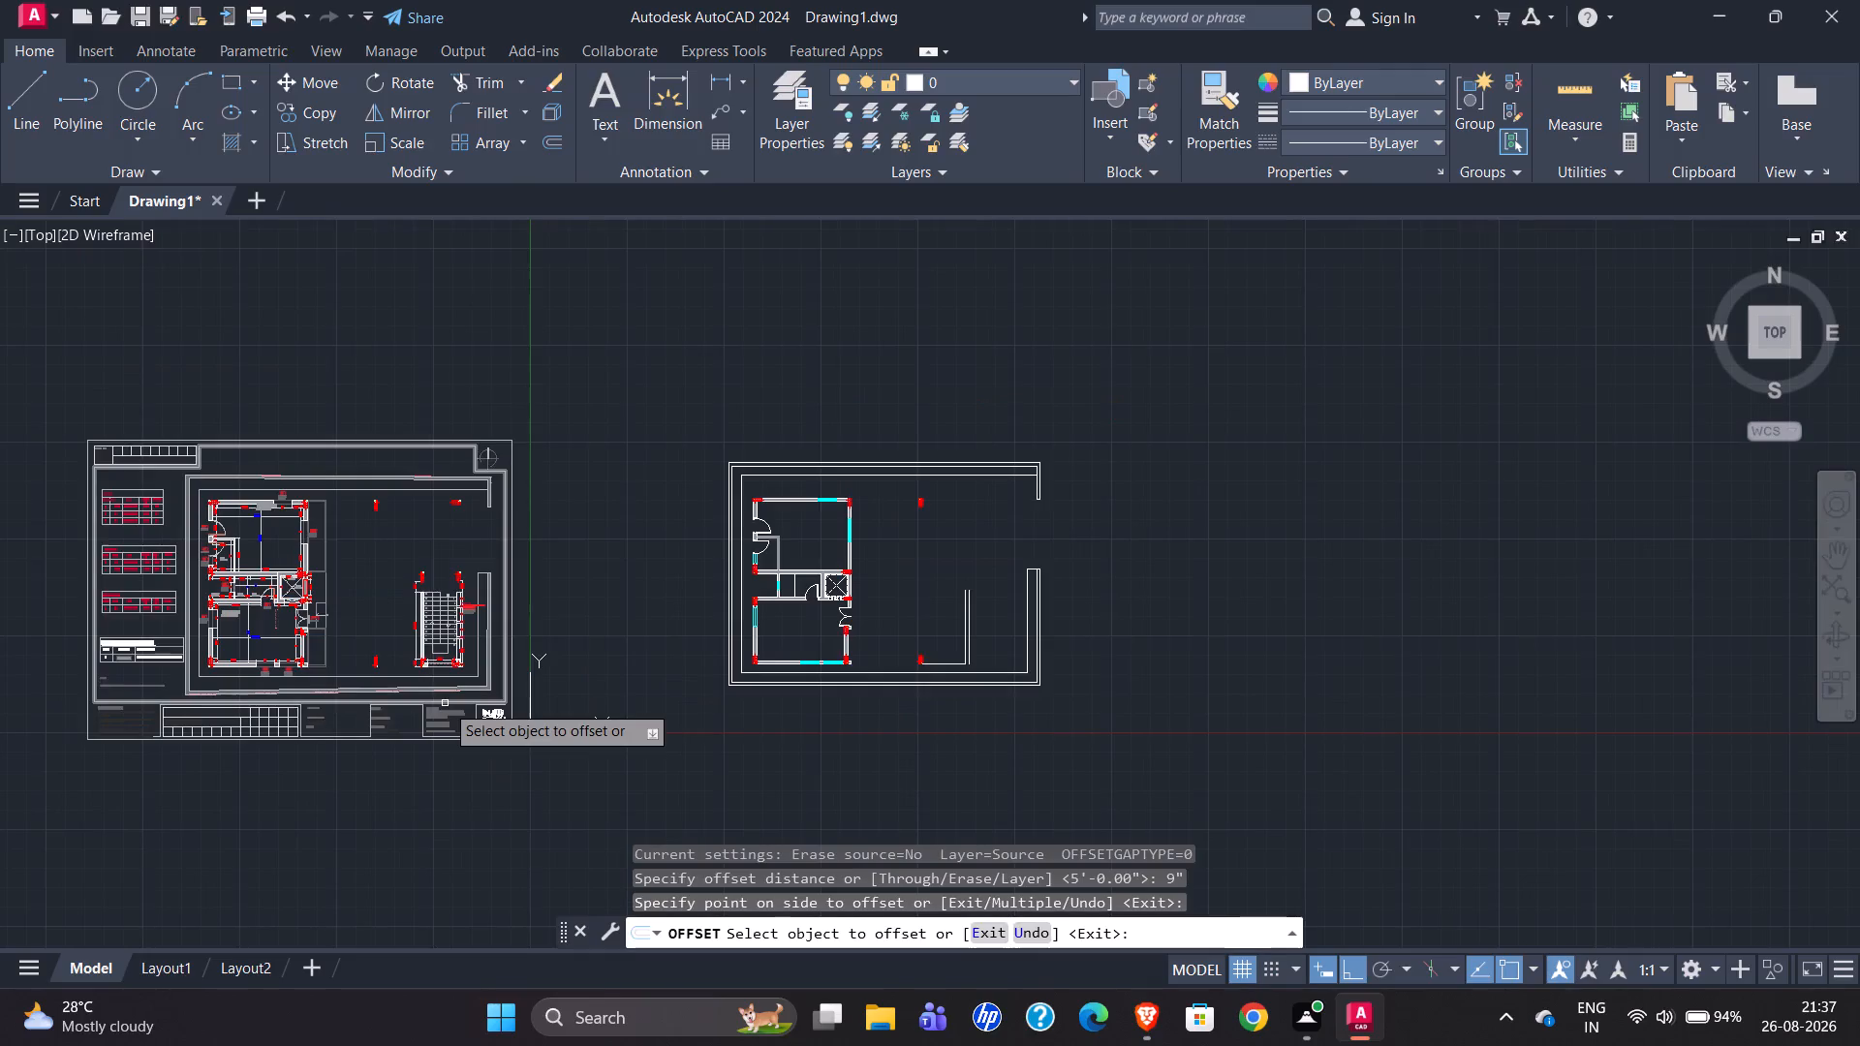
scroll(402, 560, up, 3)
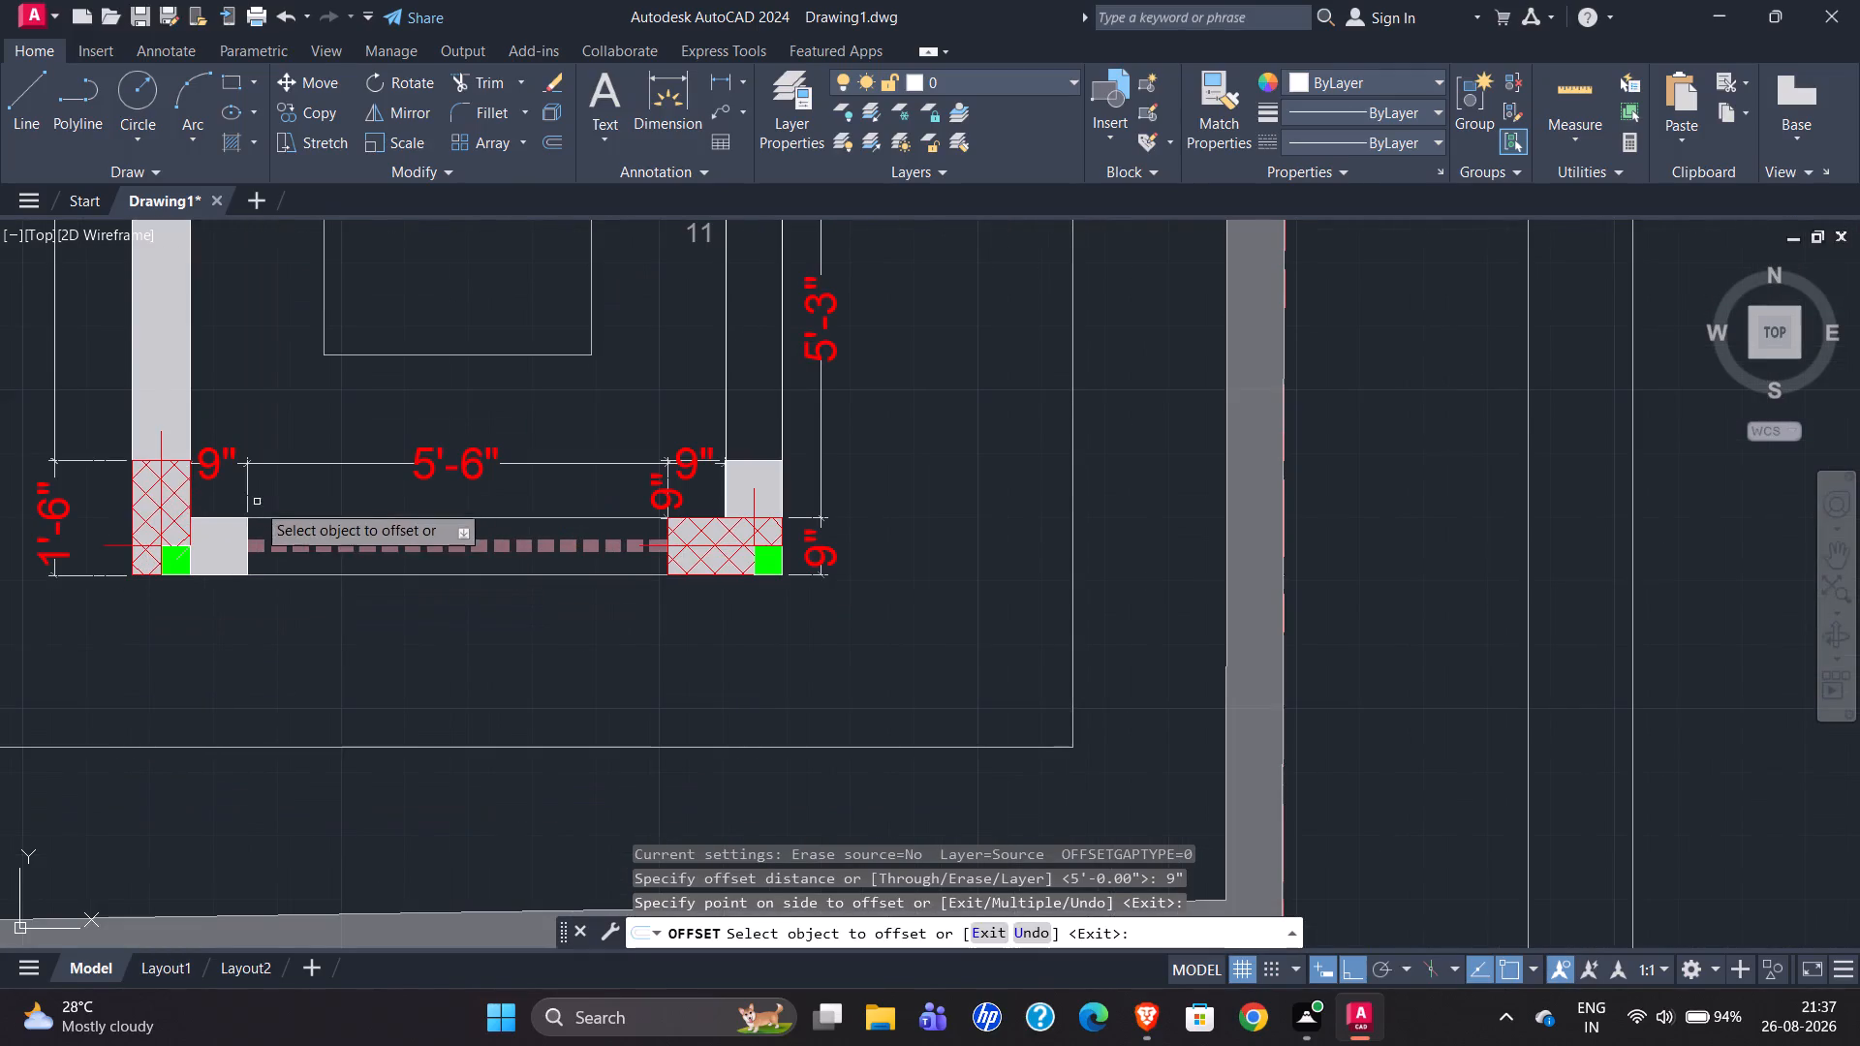
scroll(696, 514, up, 2)
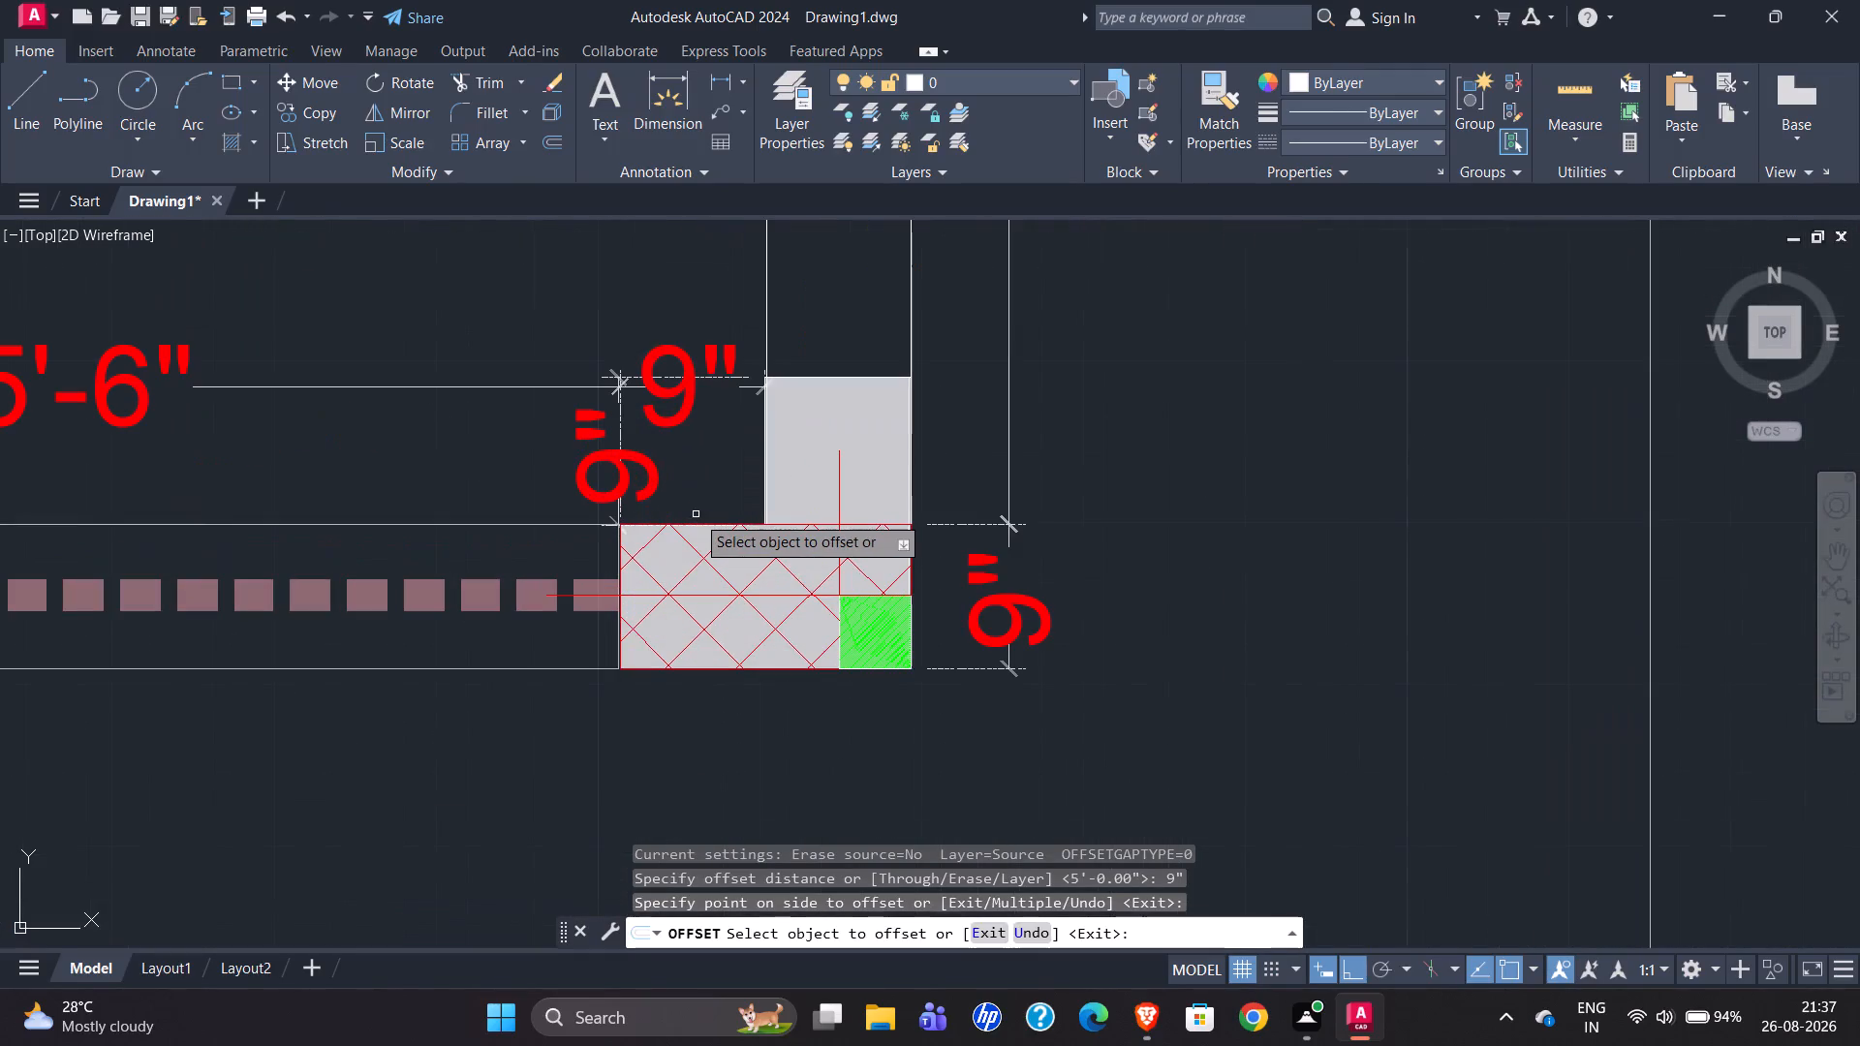
scroll(691, 519, down, 1)
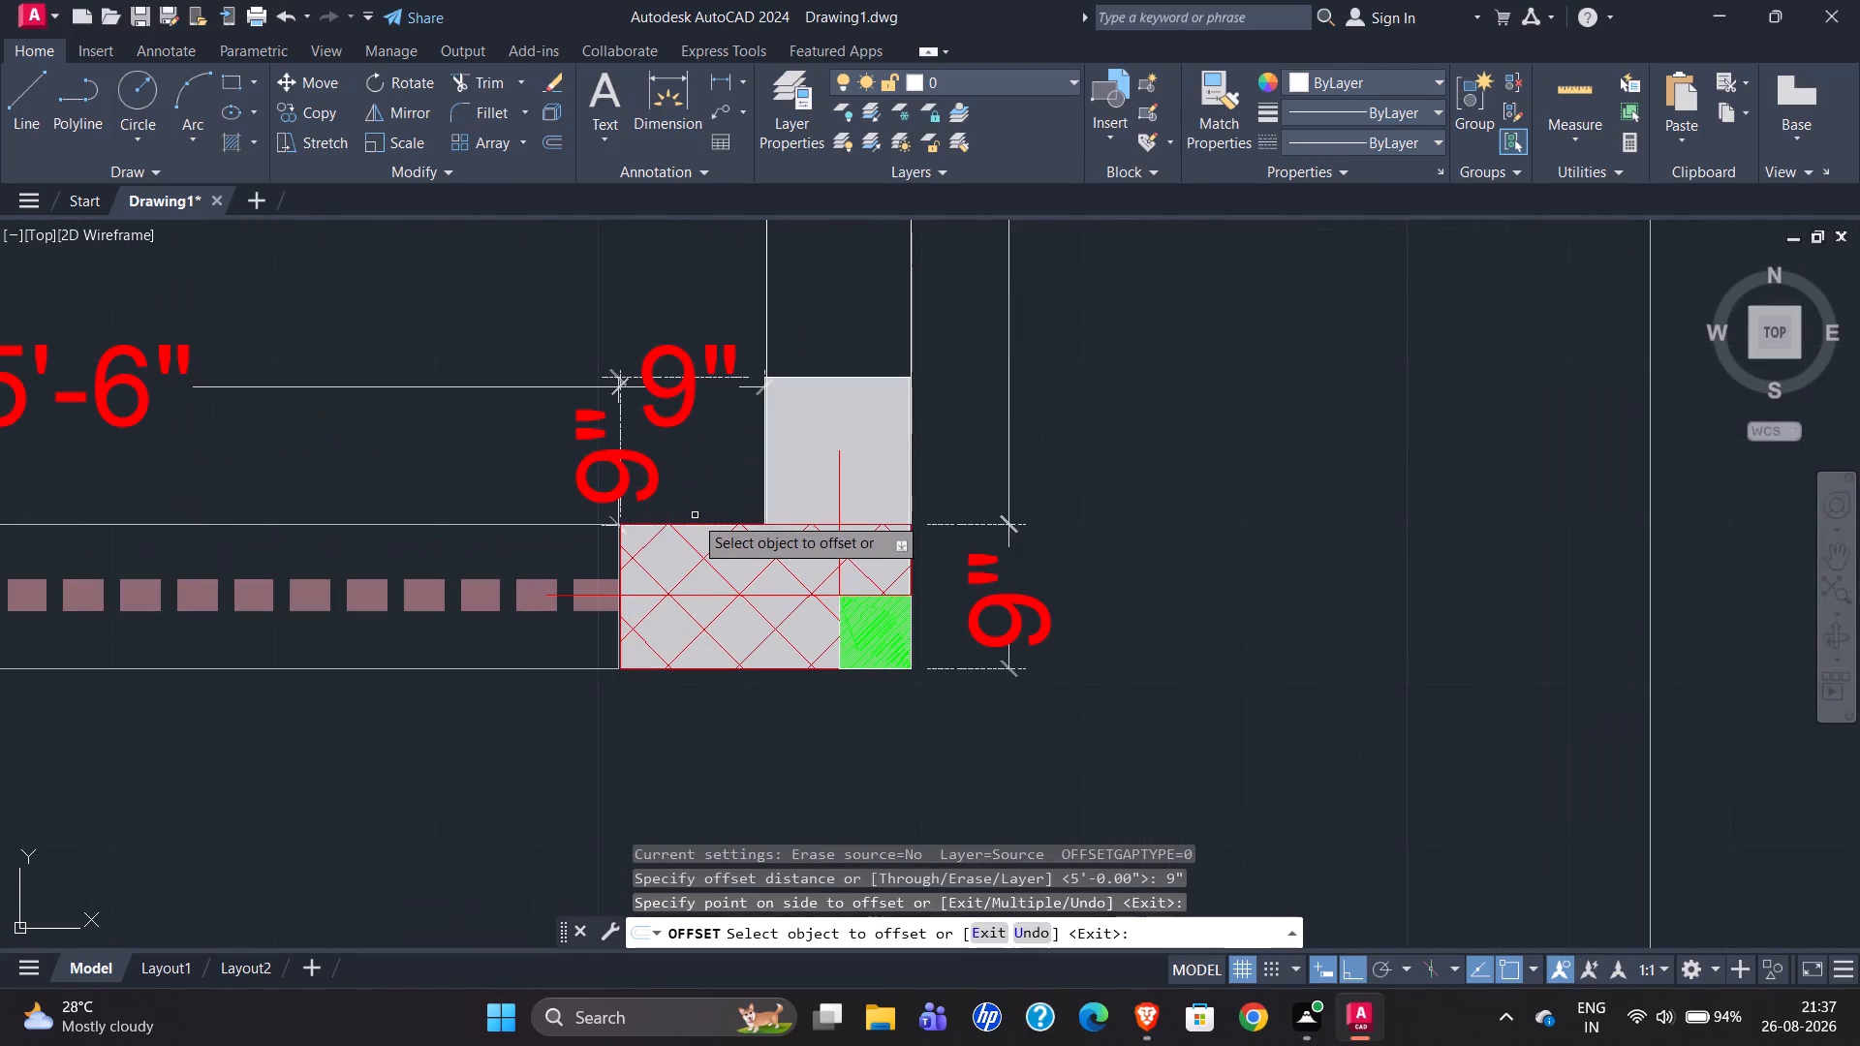
scroll(700, 483, down, 1)
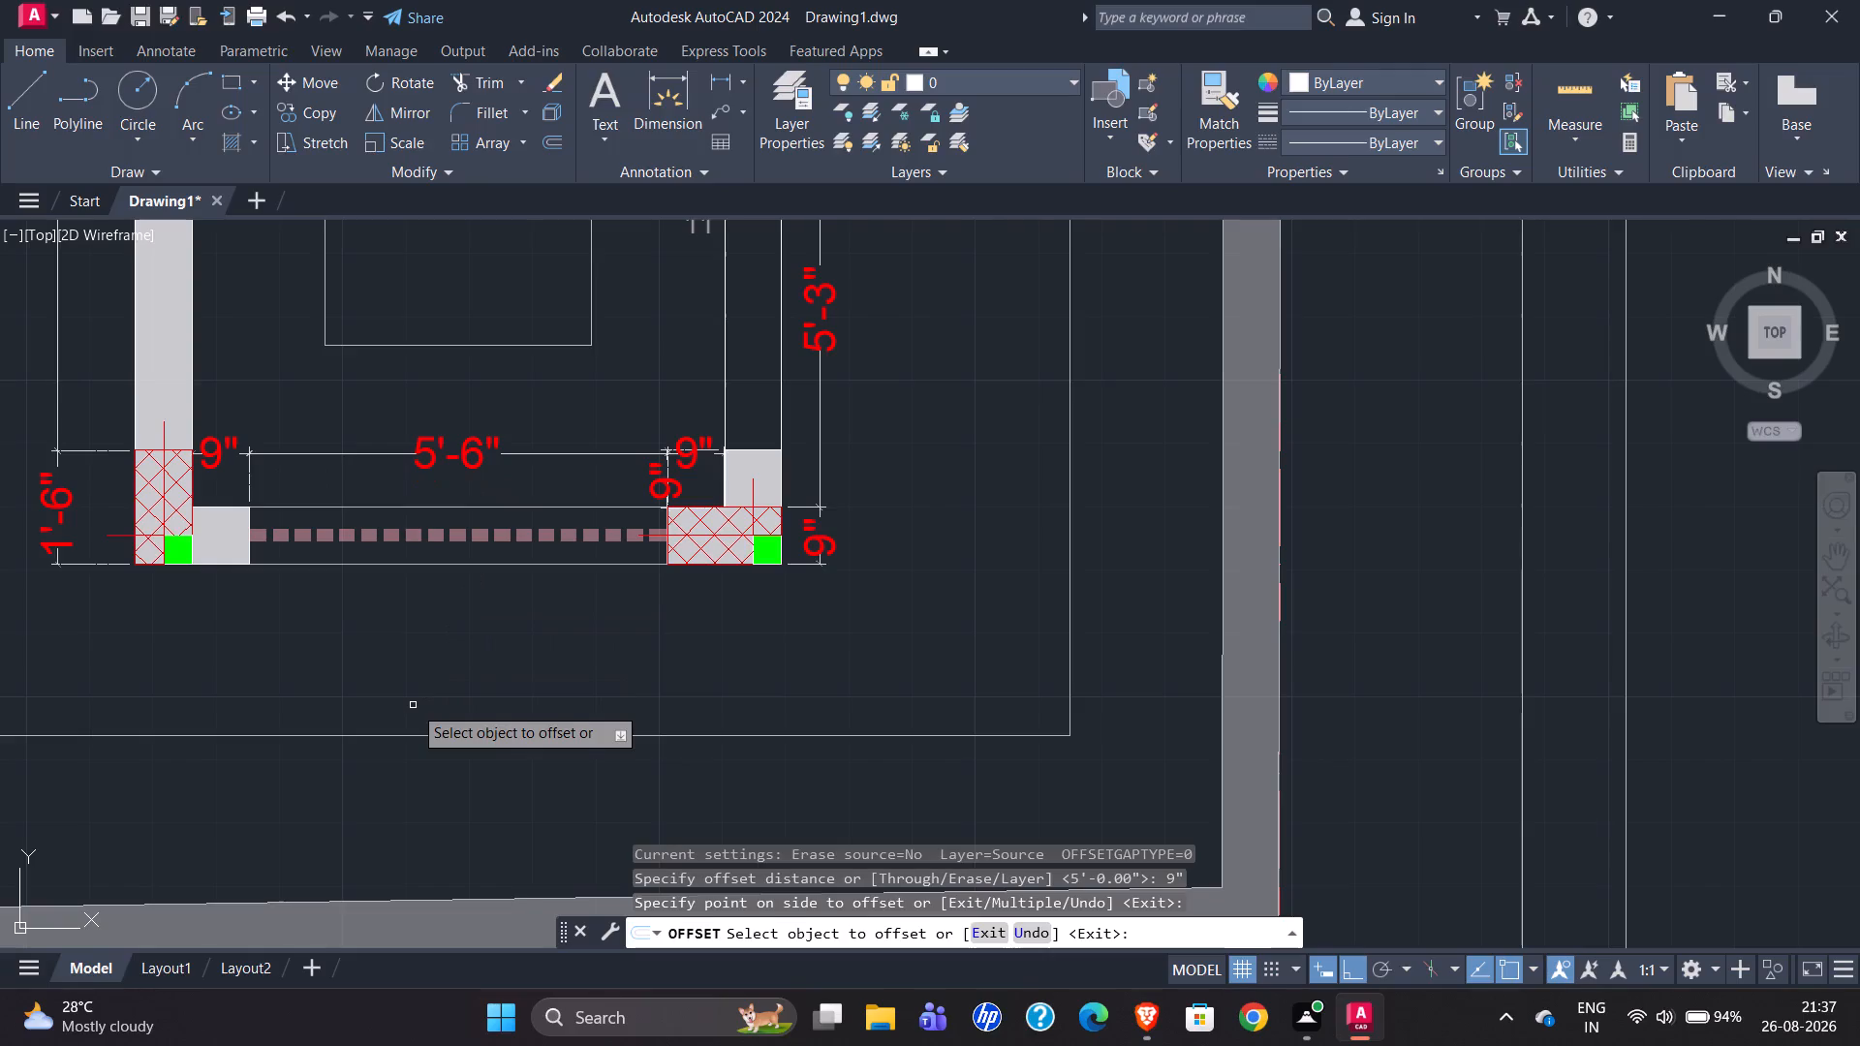
scroll(307, 678, down, 3)
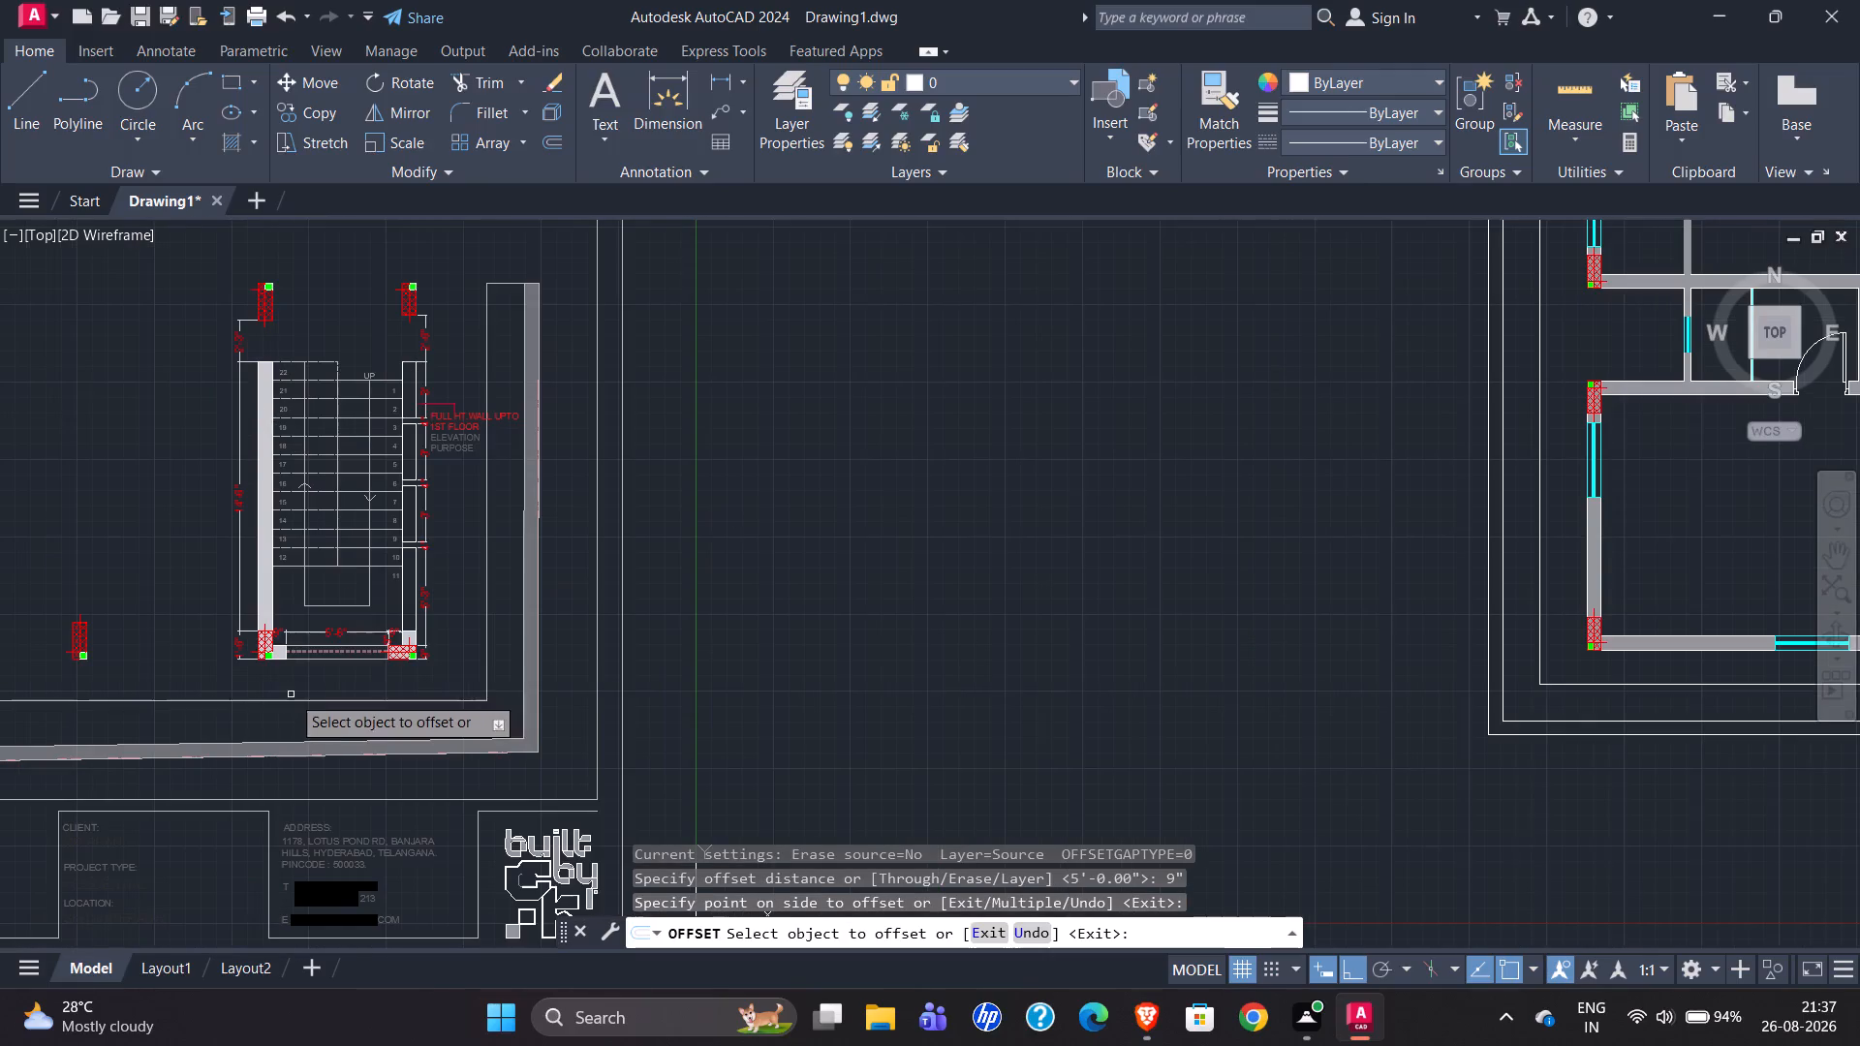
scroll(201, 642, down, 1)
scroll(407, 745, up, 1)
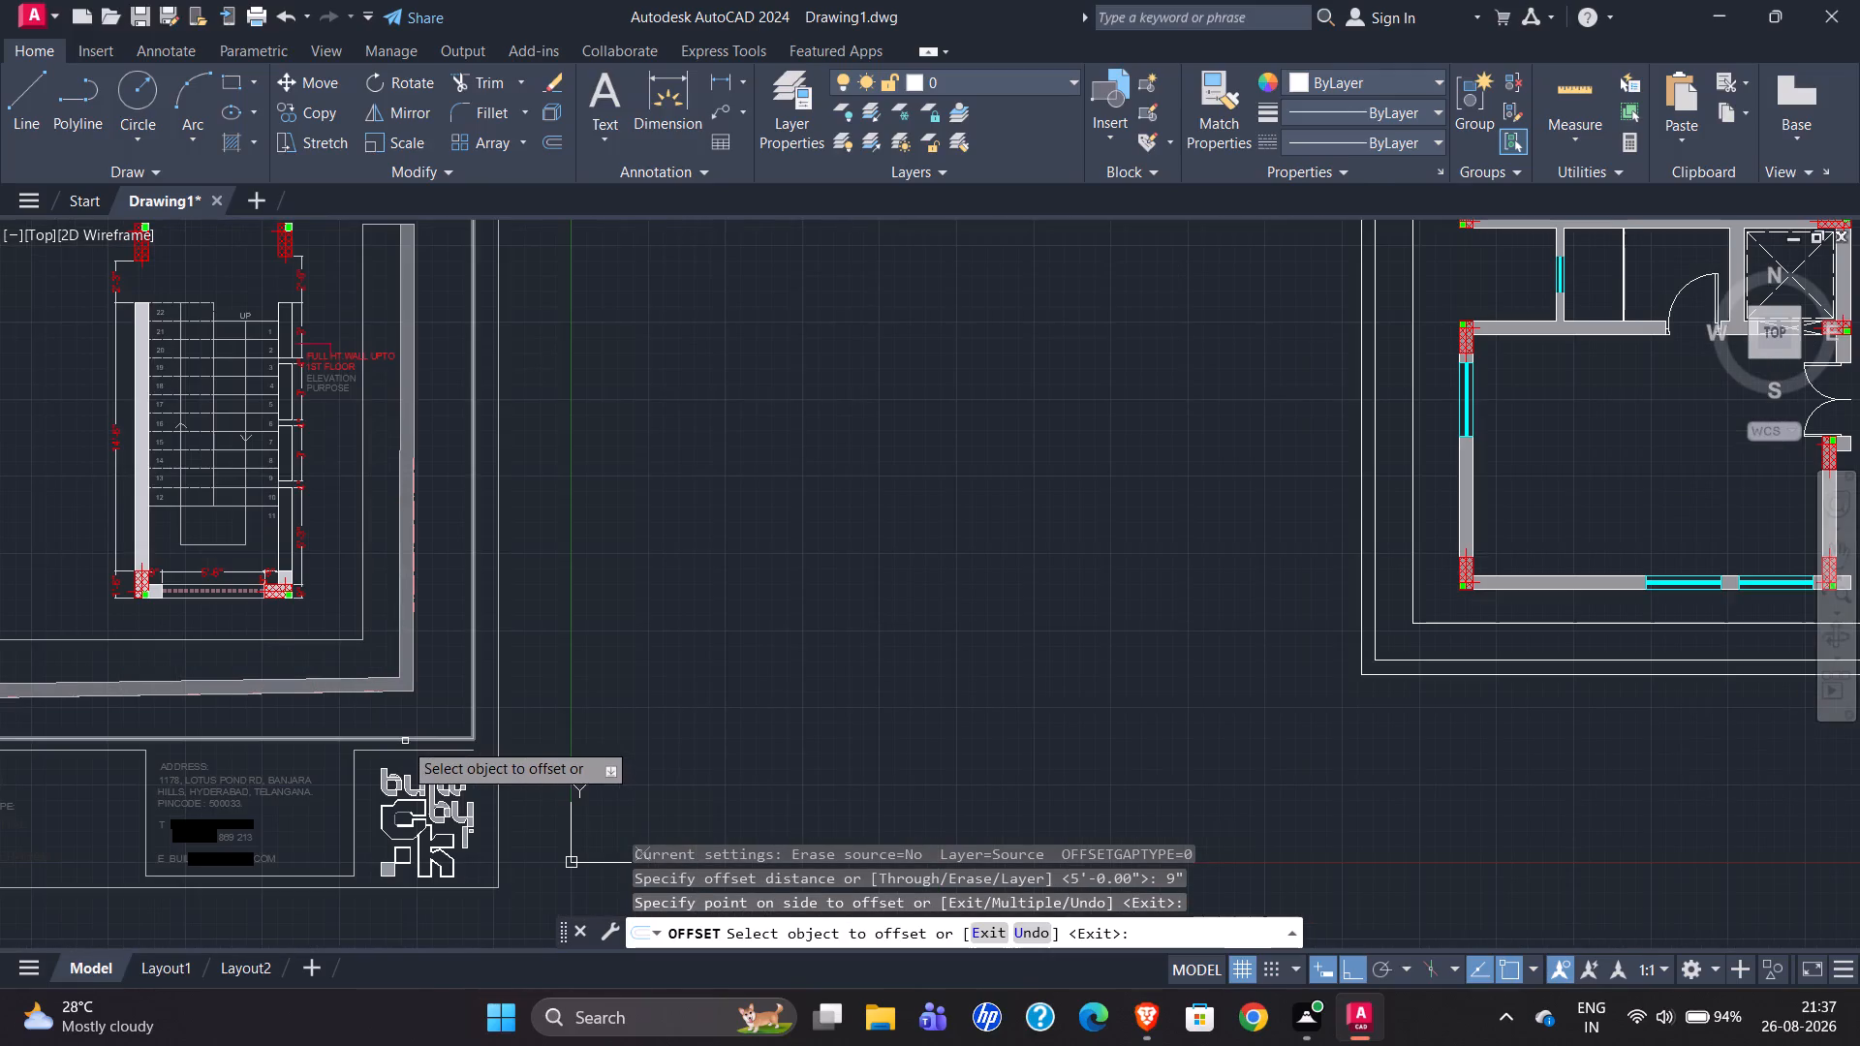
scroll(210, 584, up, 3)
scroll(207, 594, down, 1)
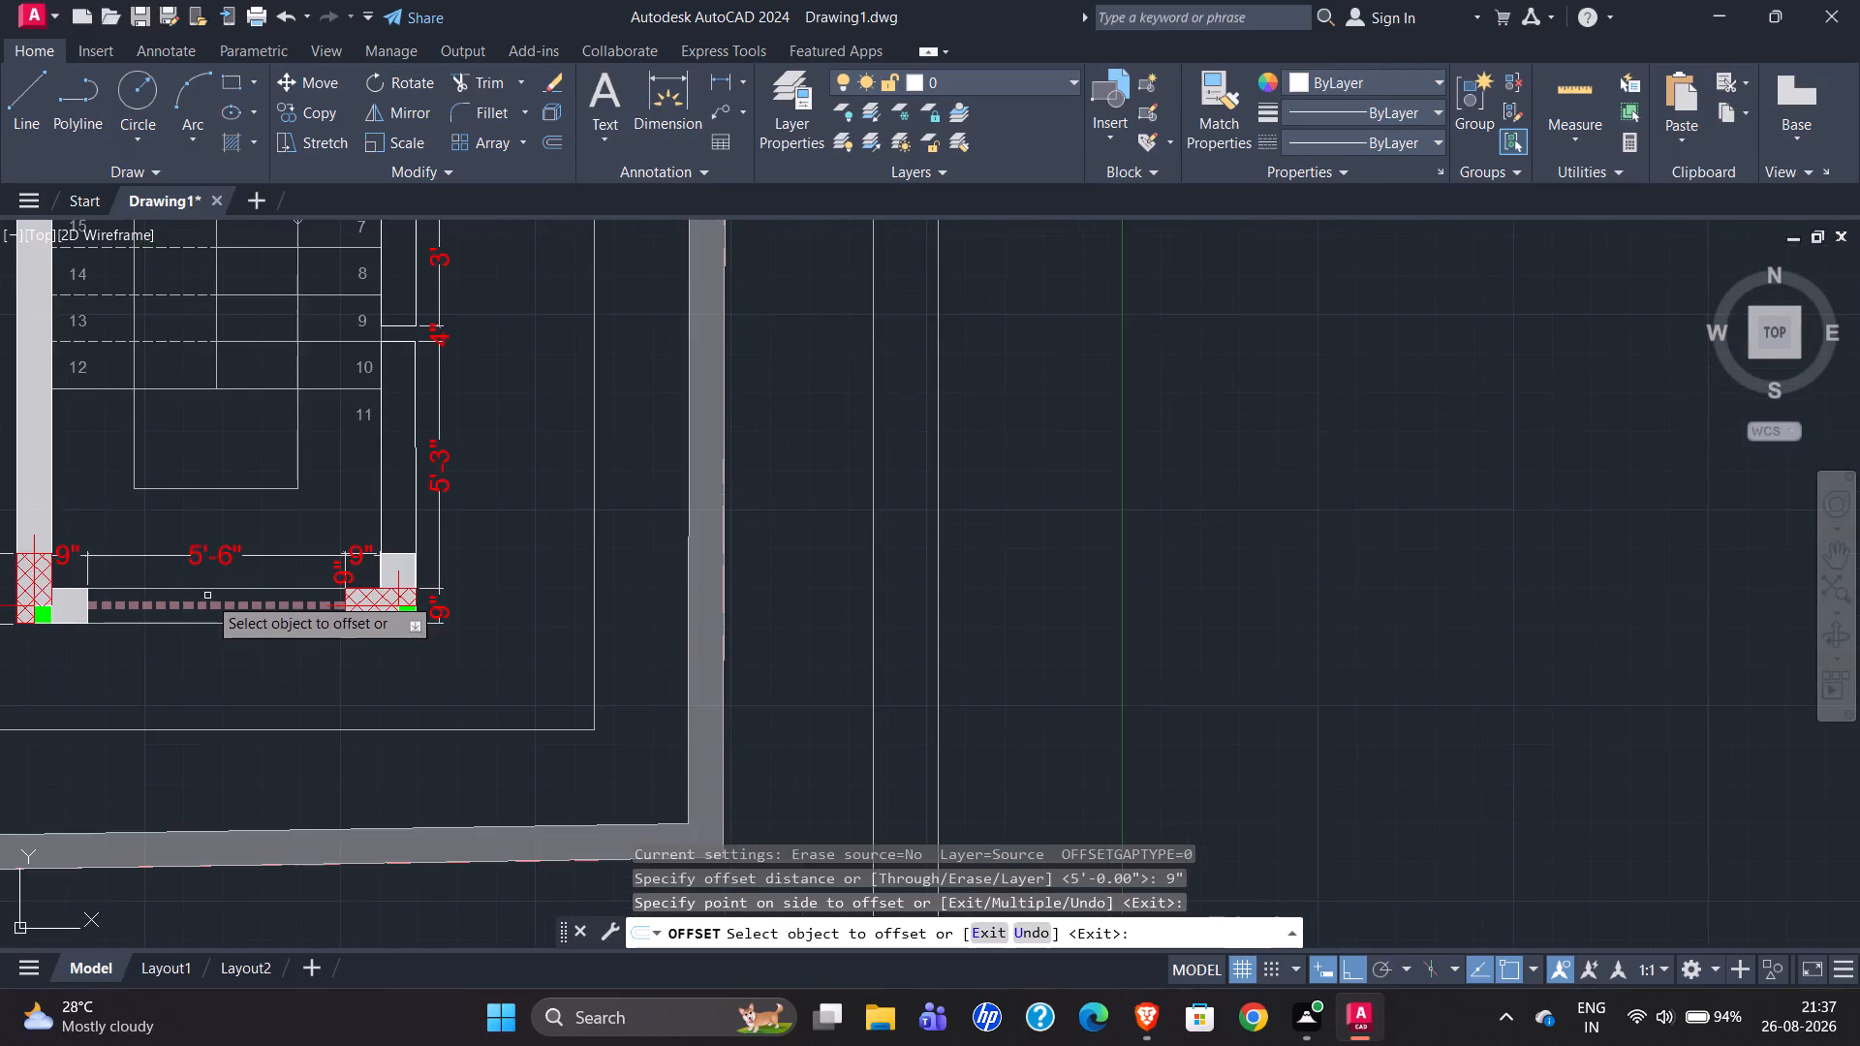
scroll(20, 622, down, 4)
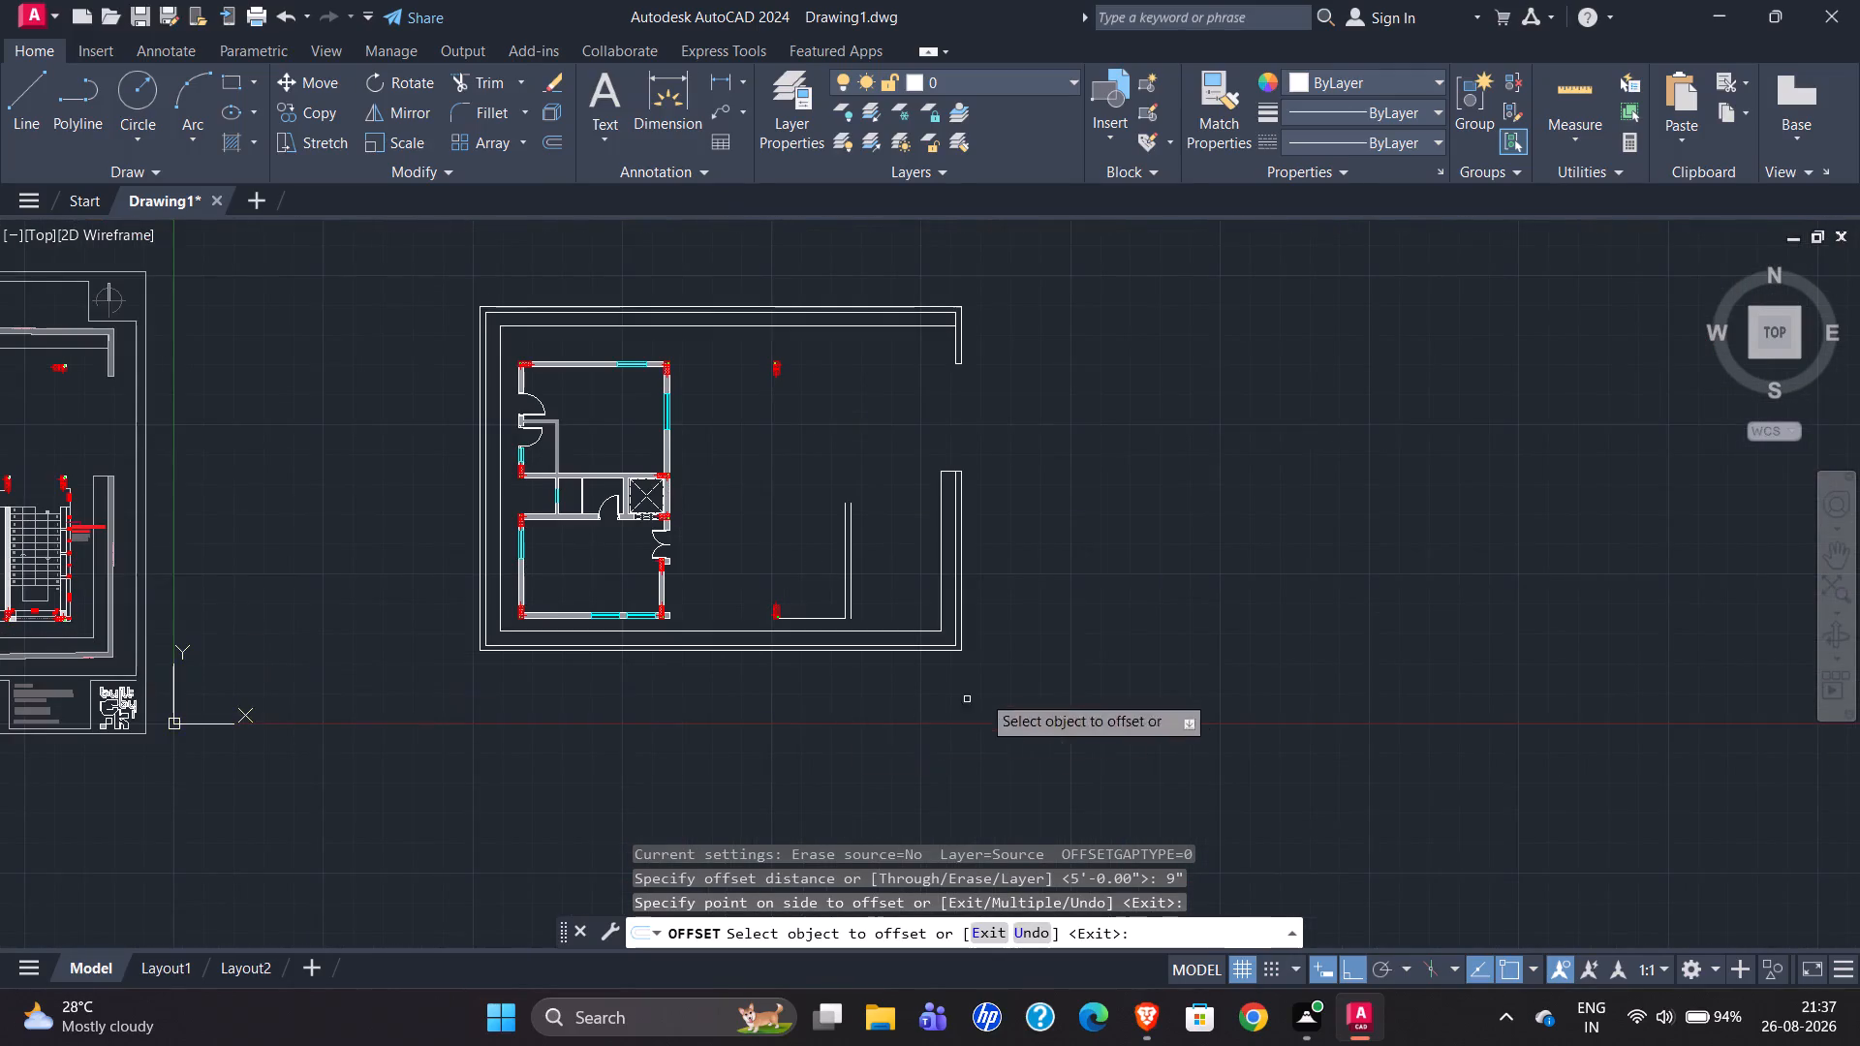
scroll(835, 612, up, 4)
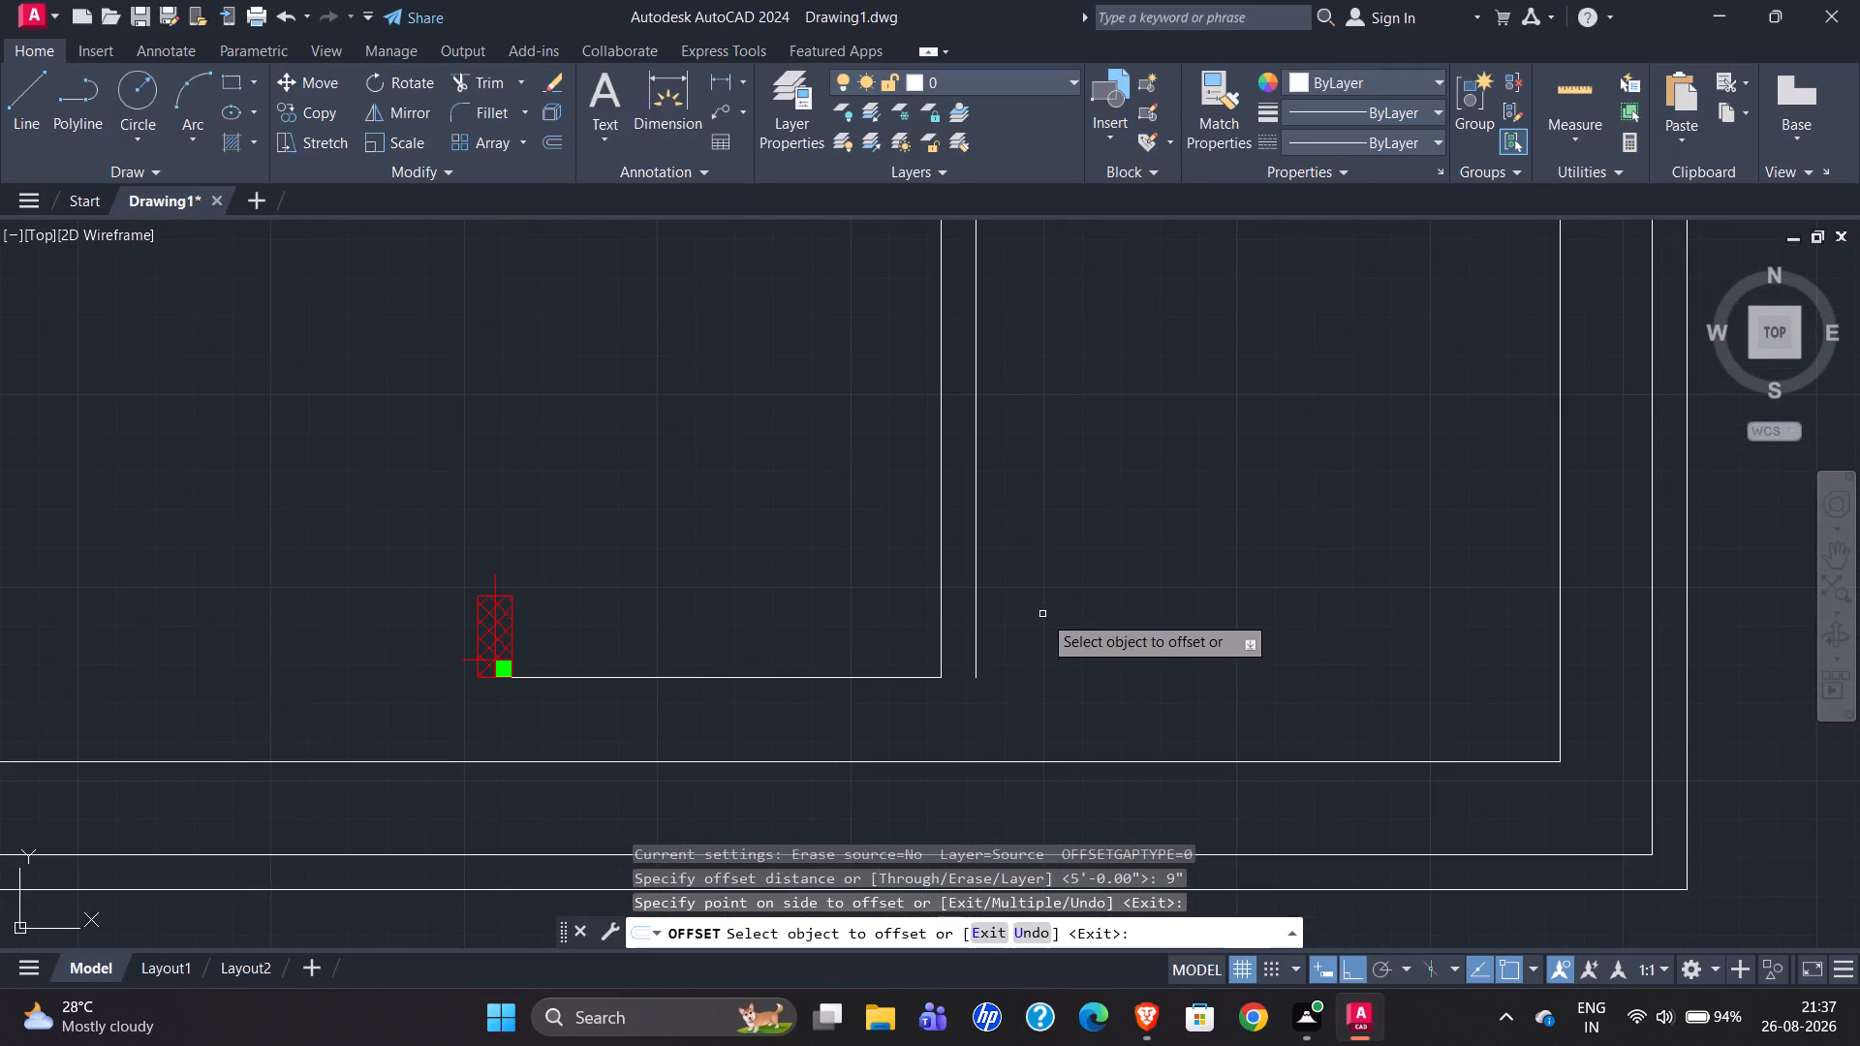
scroll(942, 613, down, 5)
scroll(457, 599, up, 3)
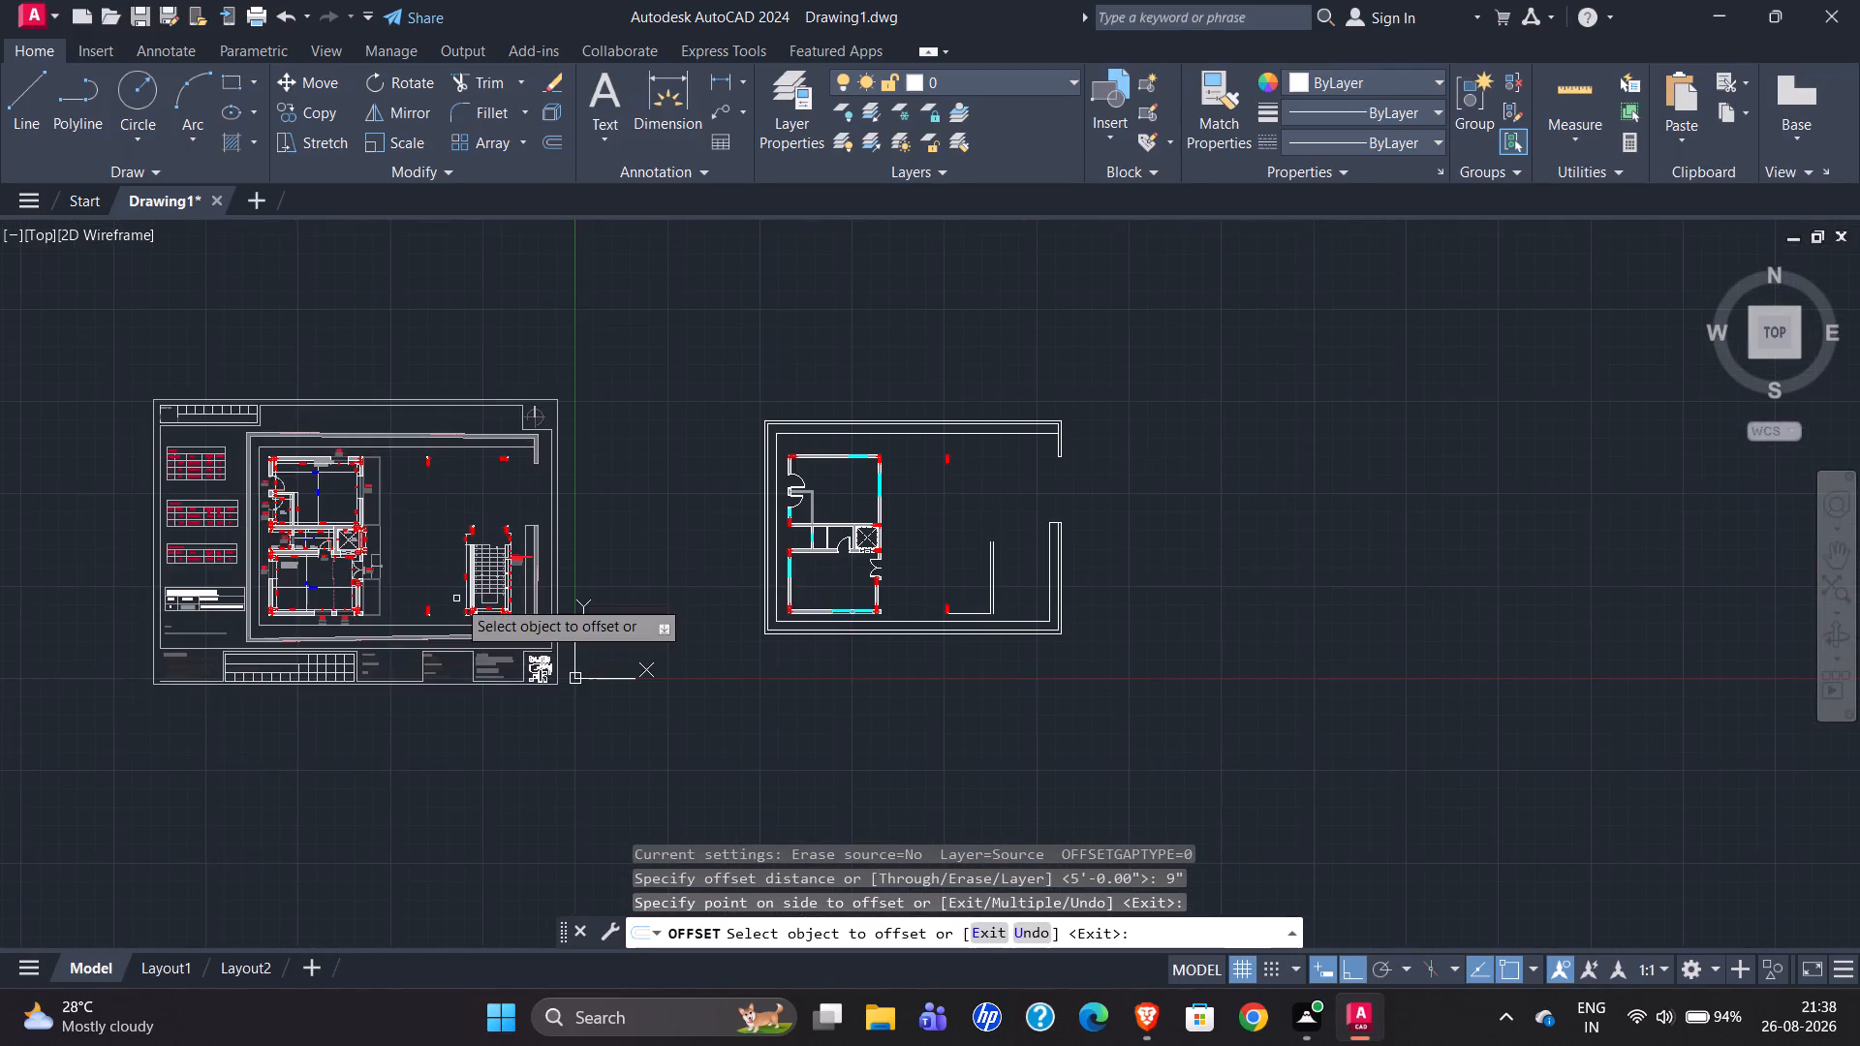
scroll(457, 599, up, 2)
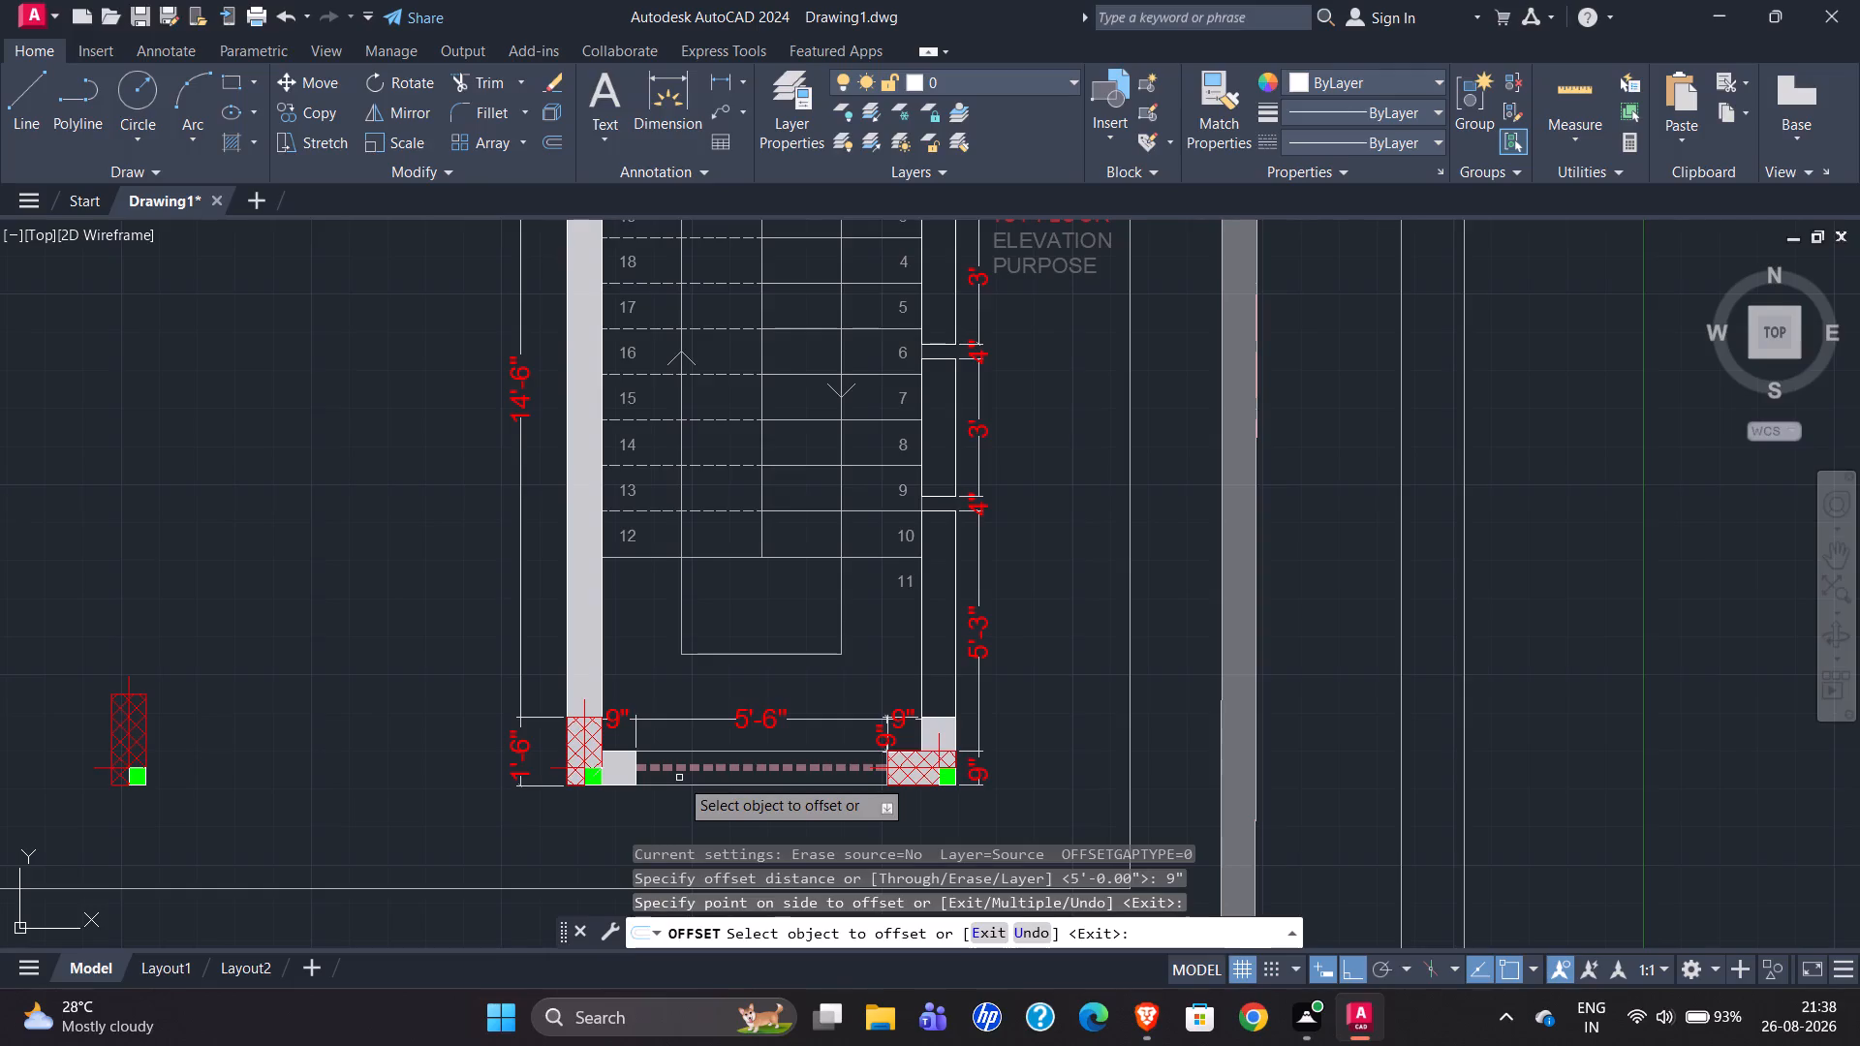
scroll(278, 650, down, 1)
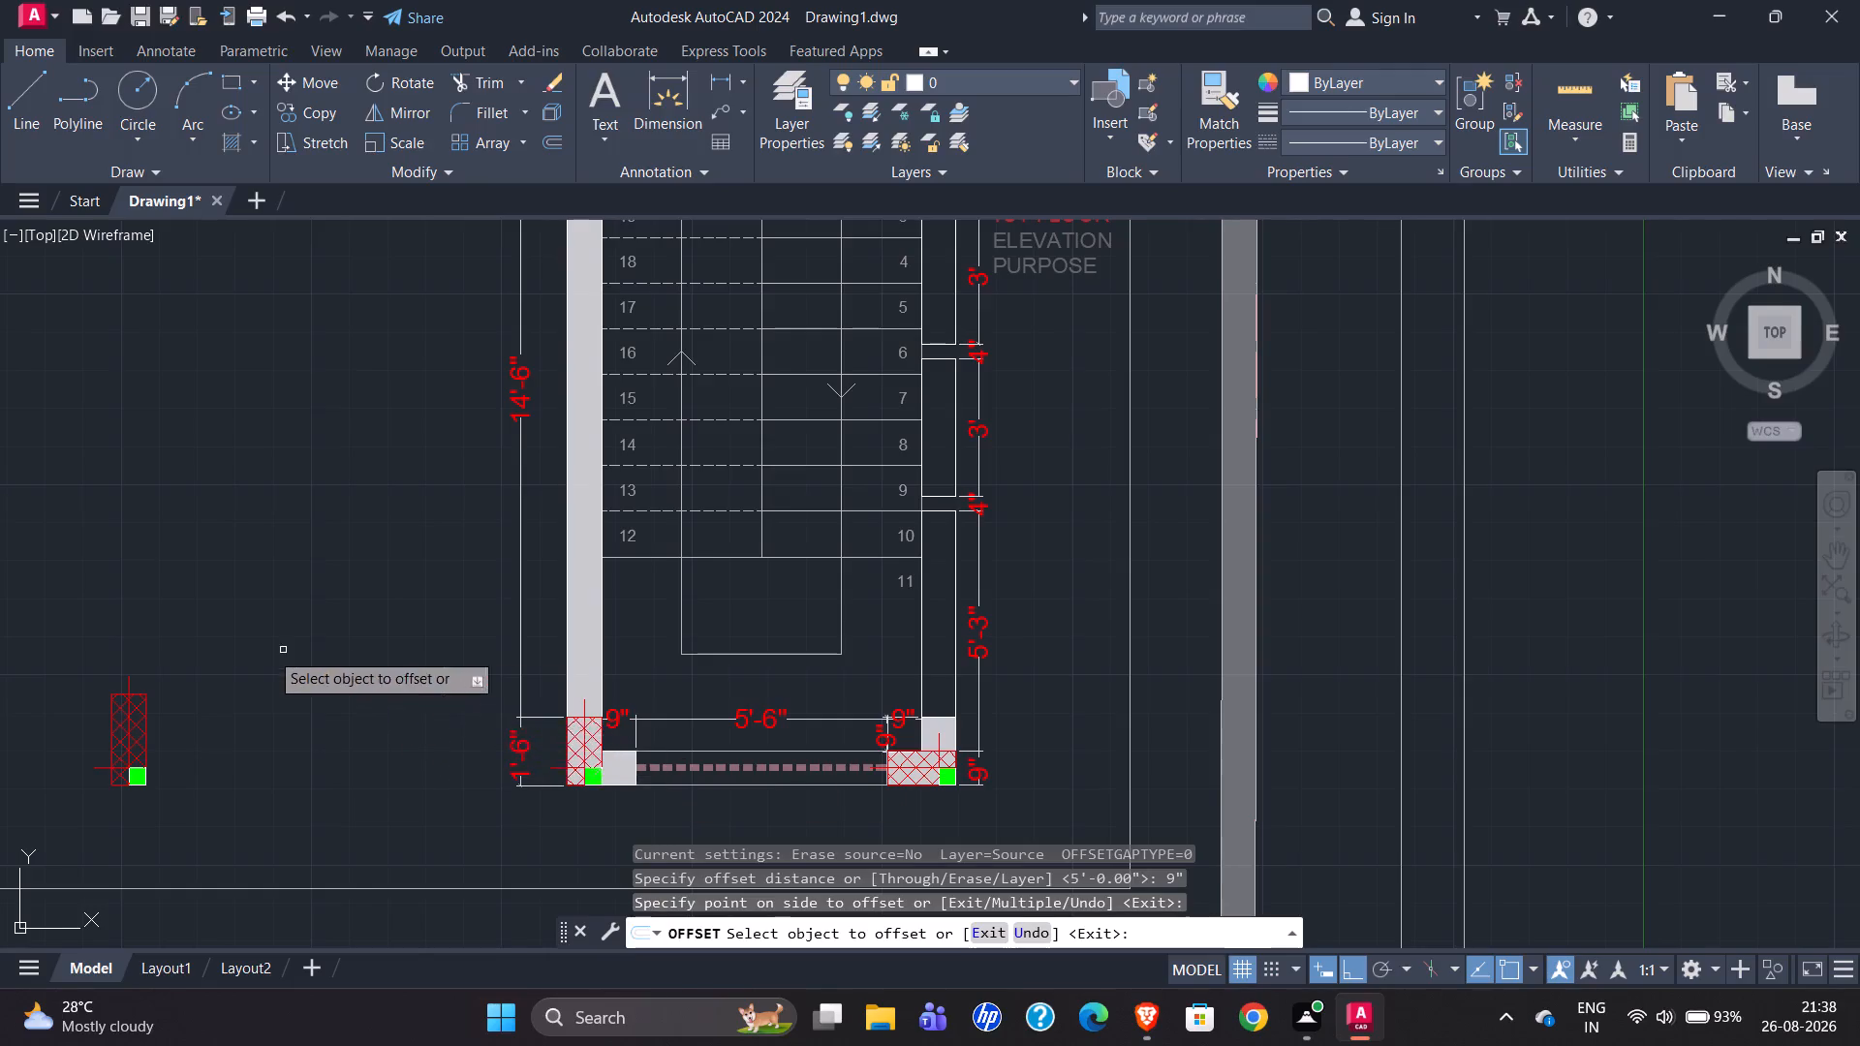
scroll(55, 692, down, 3)
scroll(964, 715, up, 4)
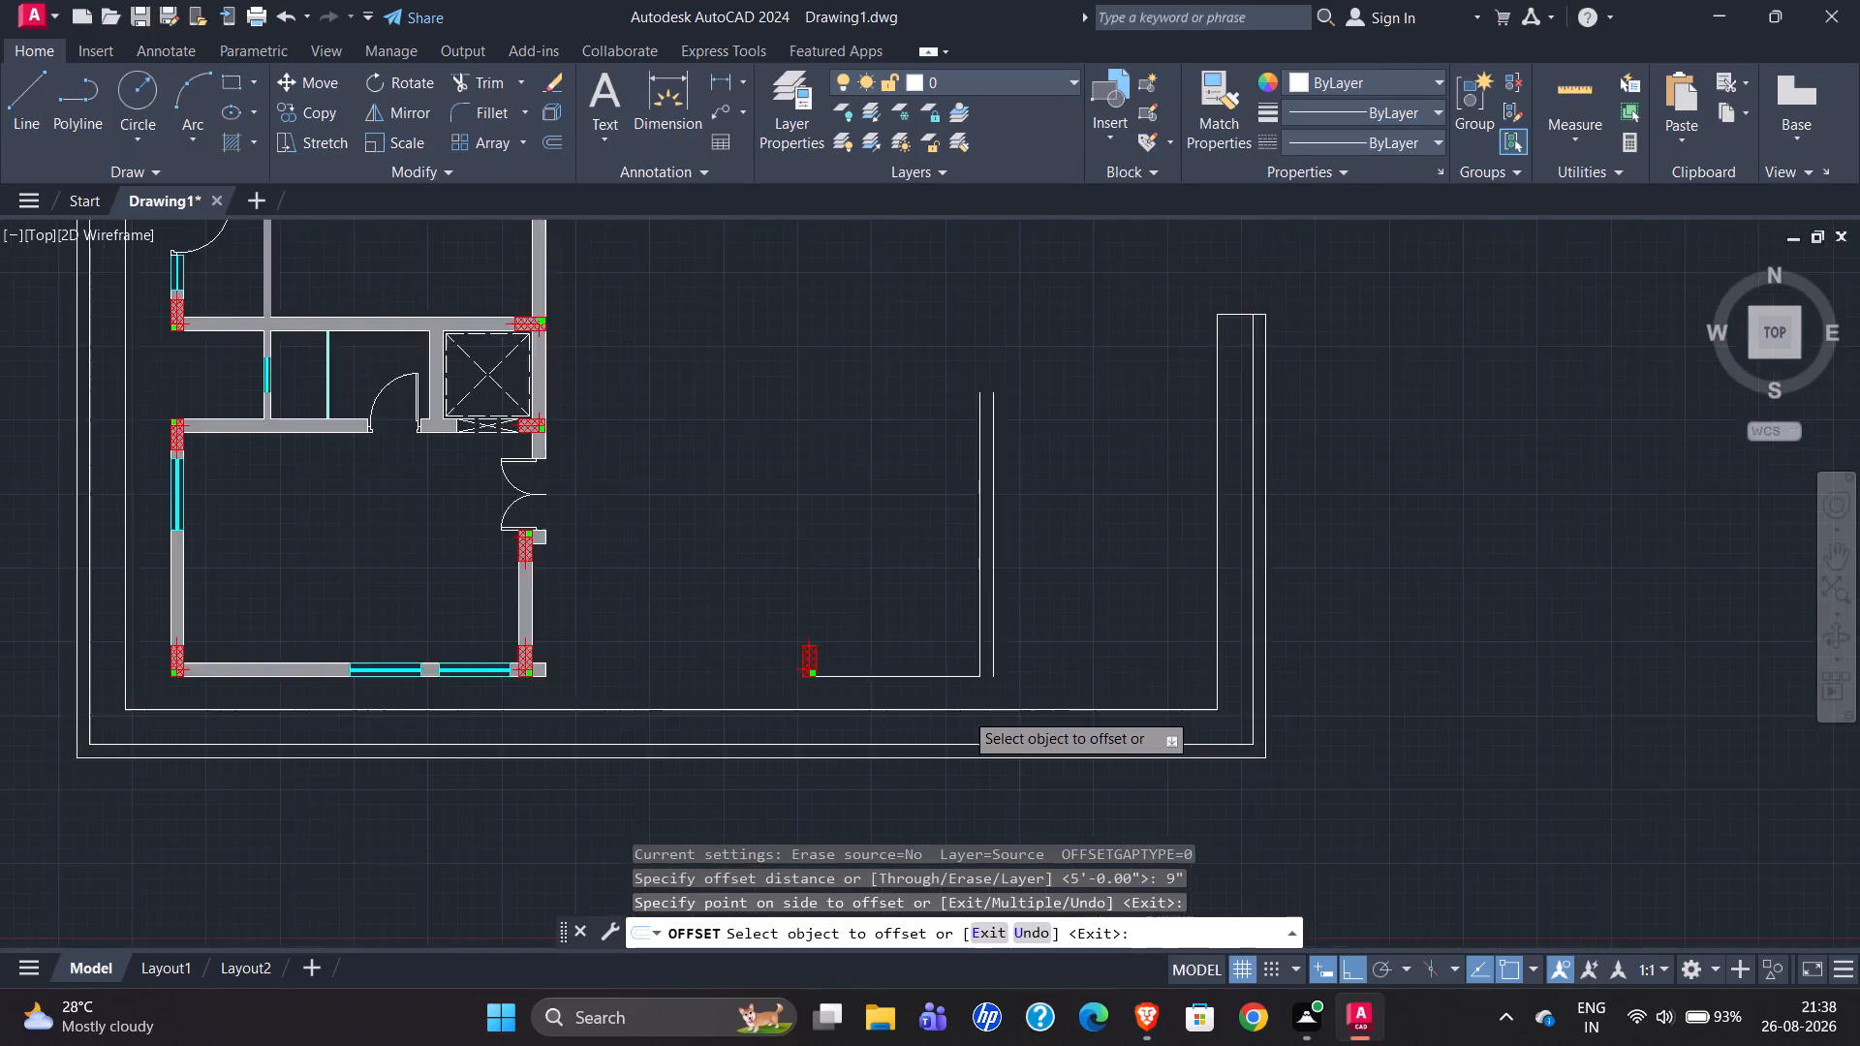
key(Escape)
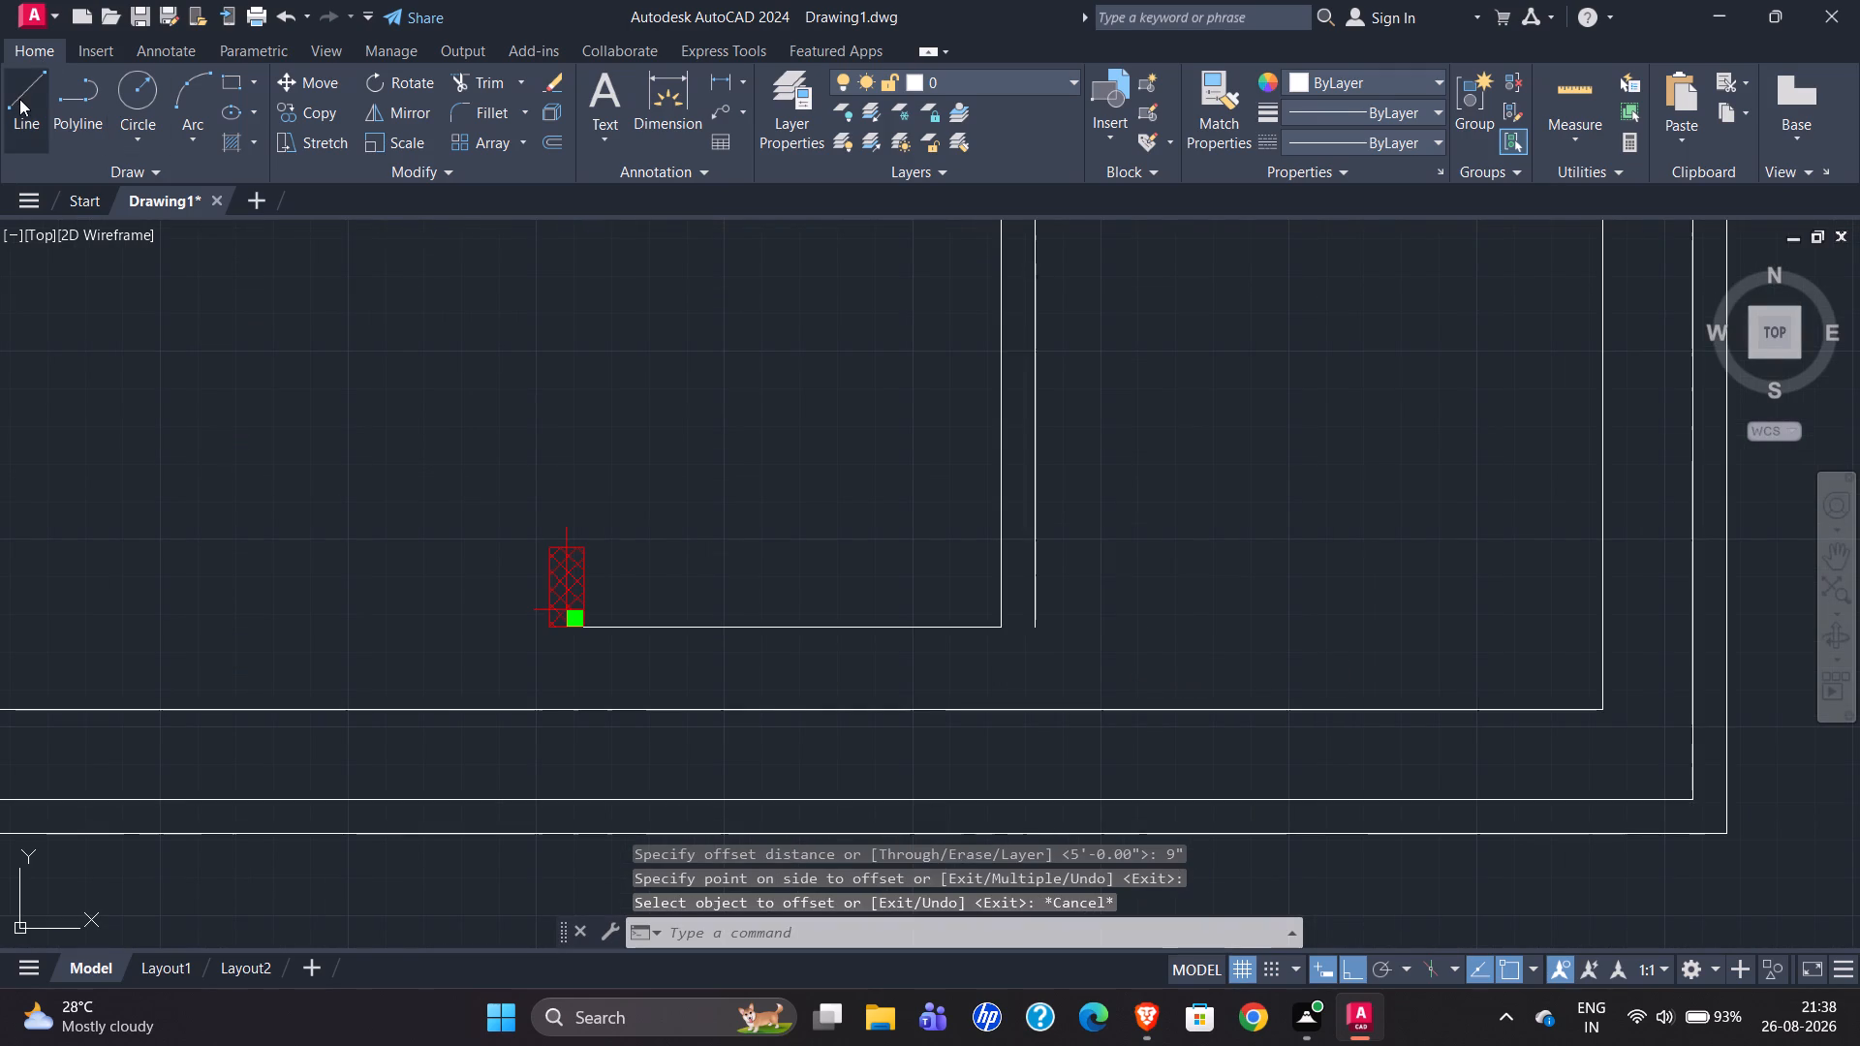
Draw an 8'6" horizontal line from the lower end of the outer staircase wall line toward the compound wall.
click(19, 99)
click(999, 626)
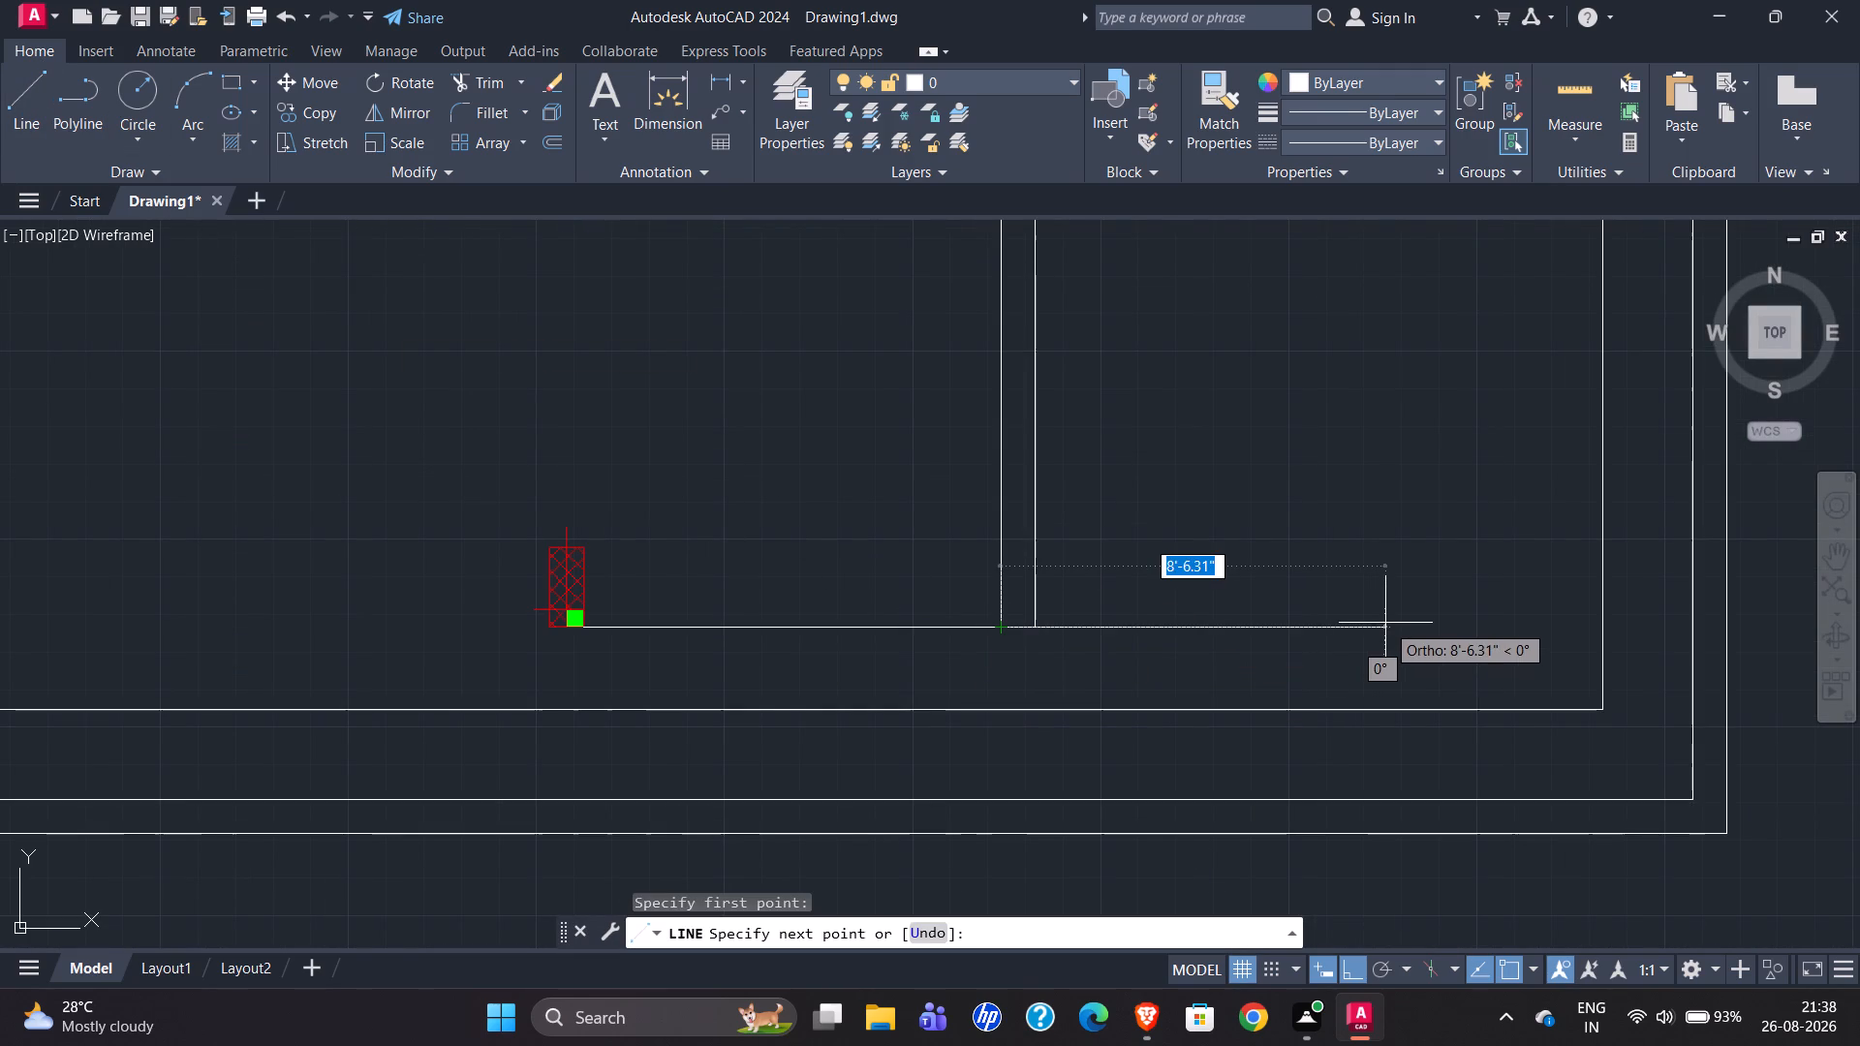
text(8'6)
key(shift+quotedbl)
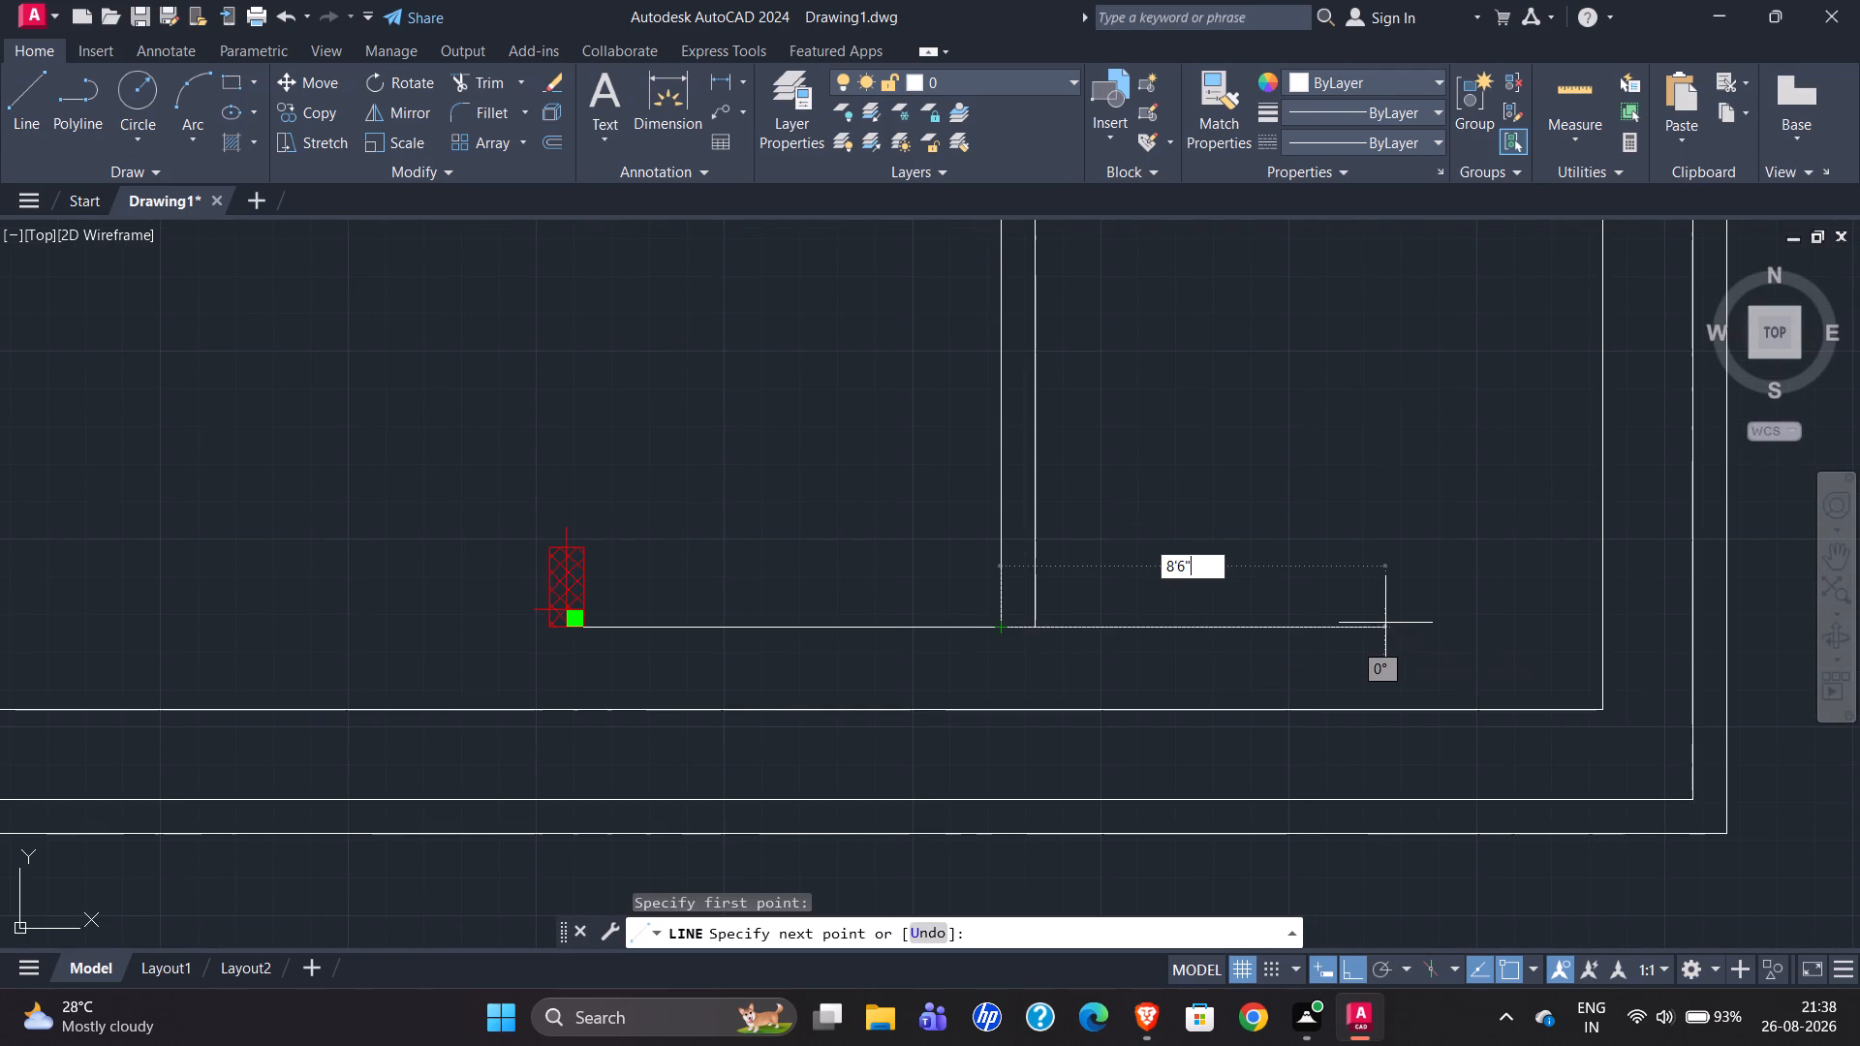
key(Return)
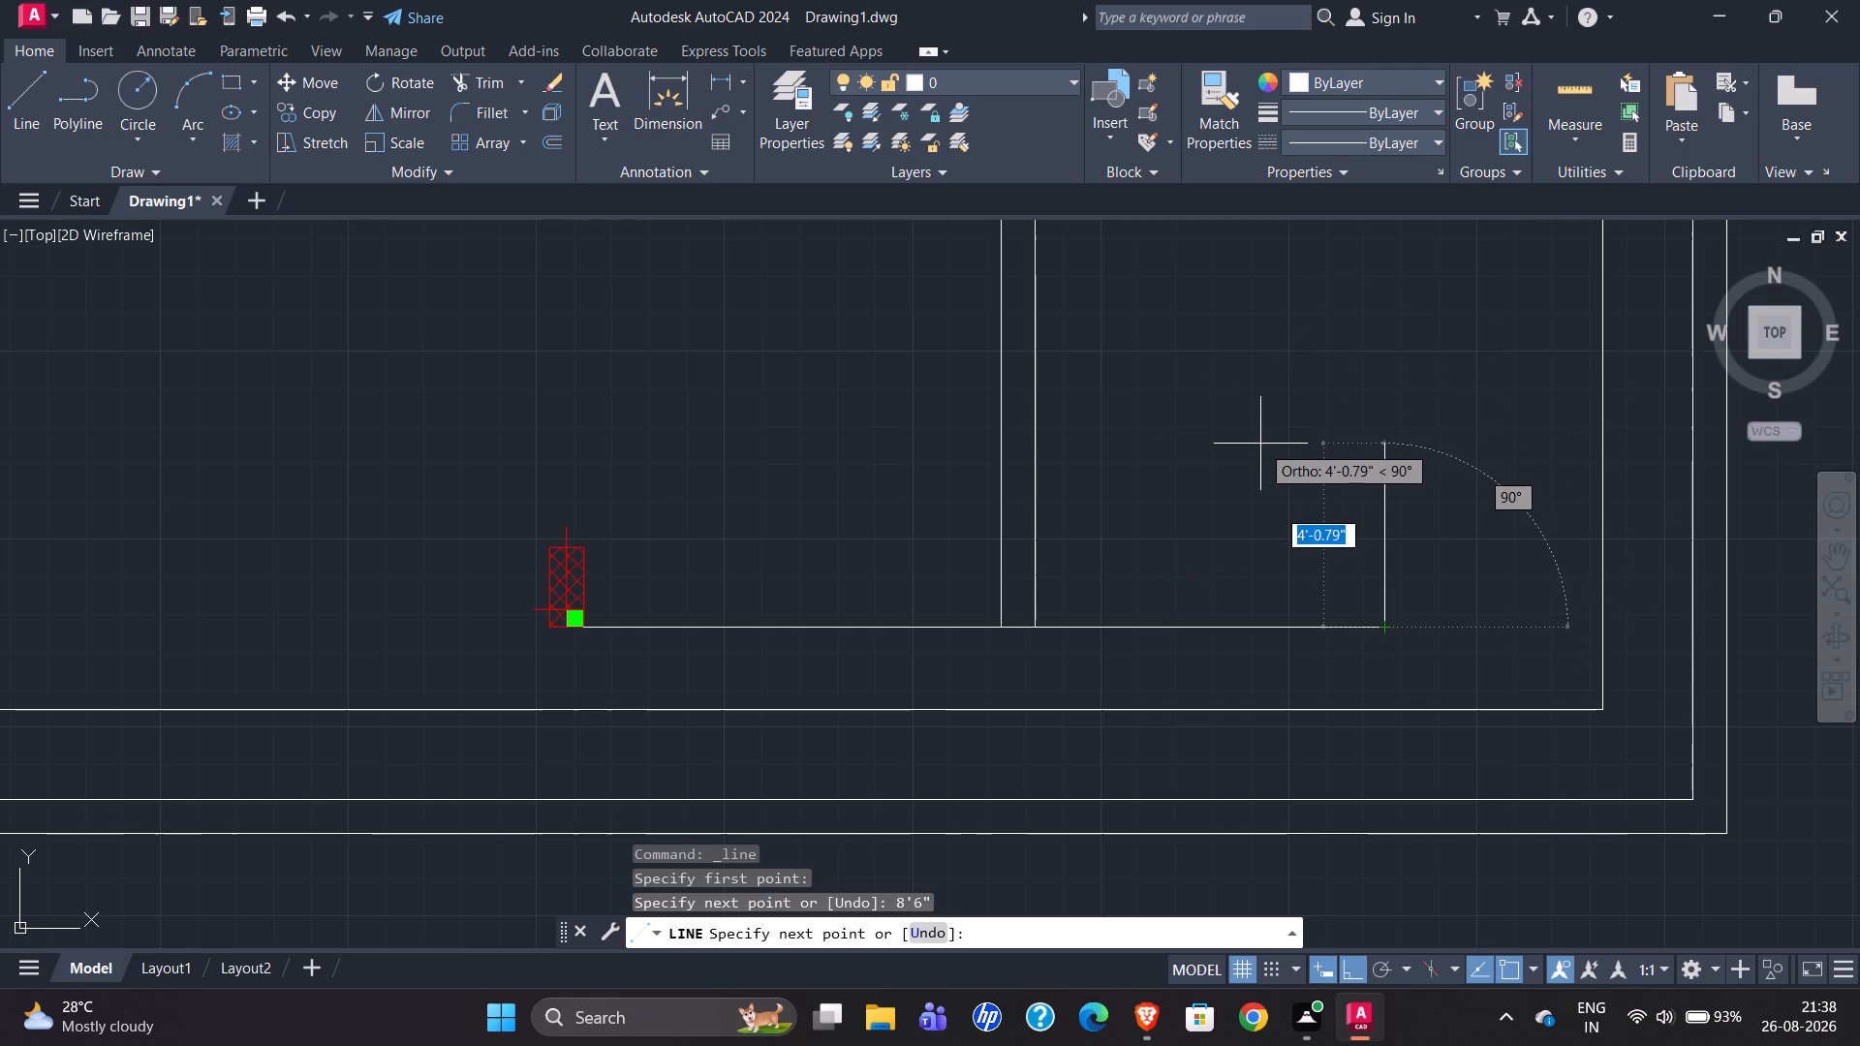
scroll(1197, 548, down, 2)
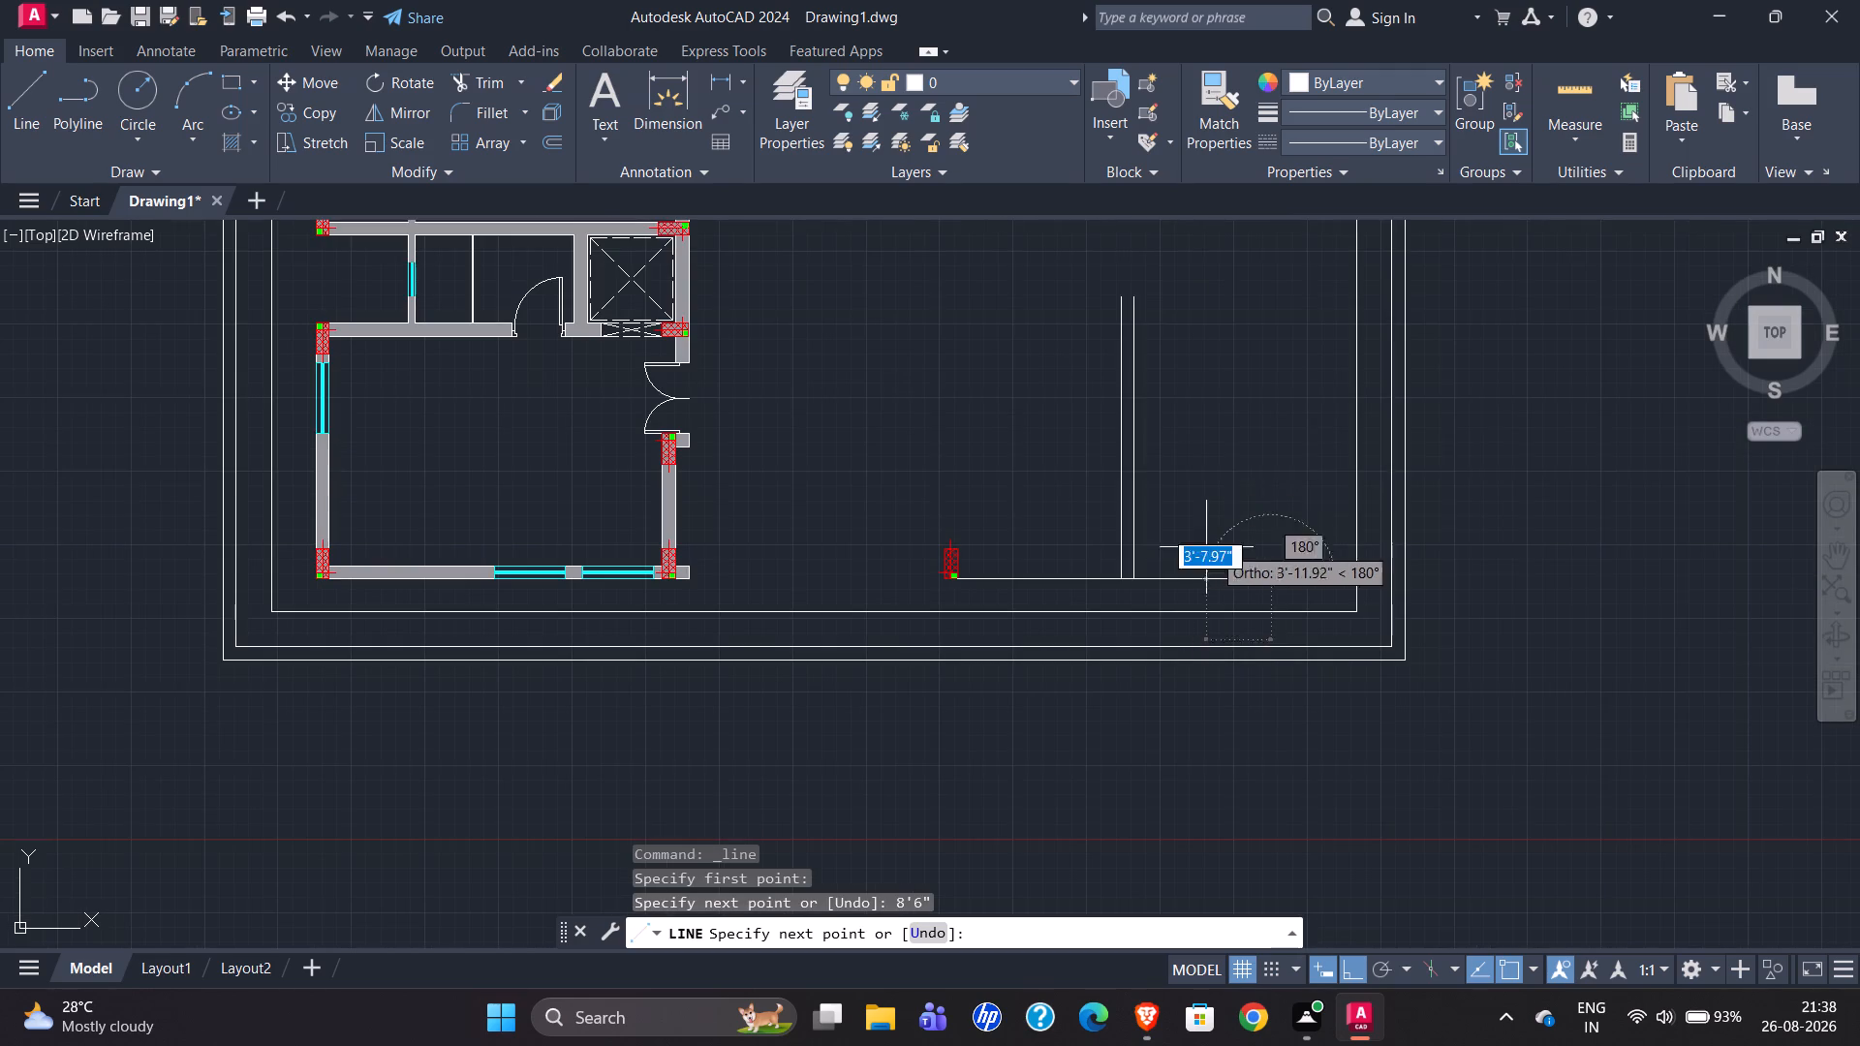
key(Escape)
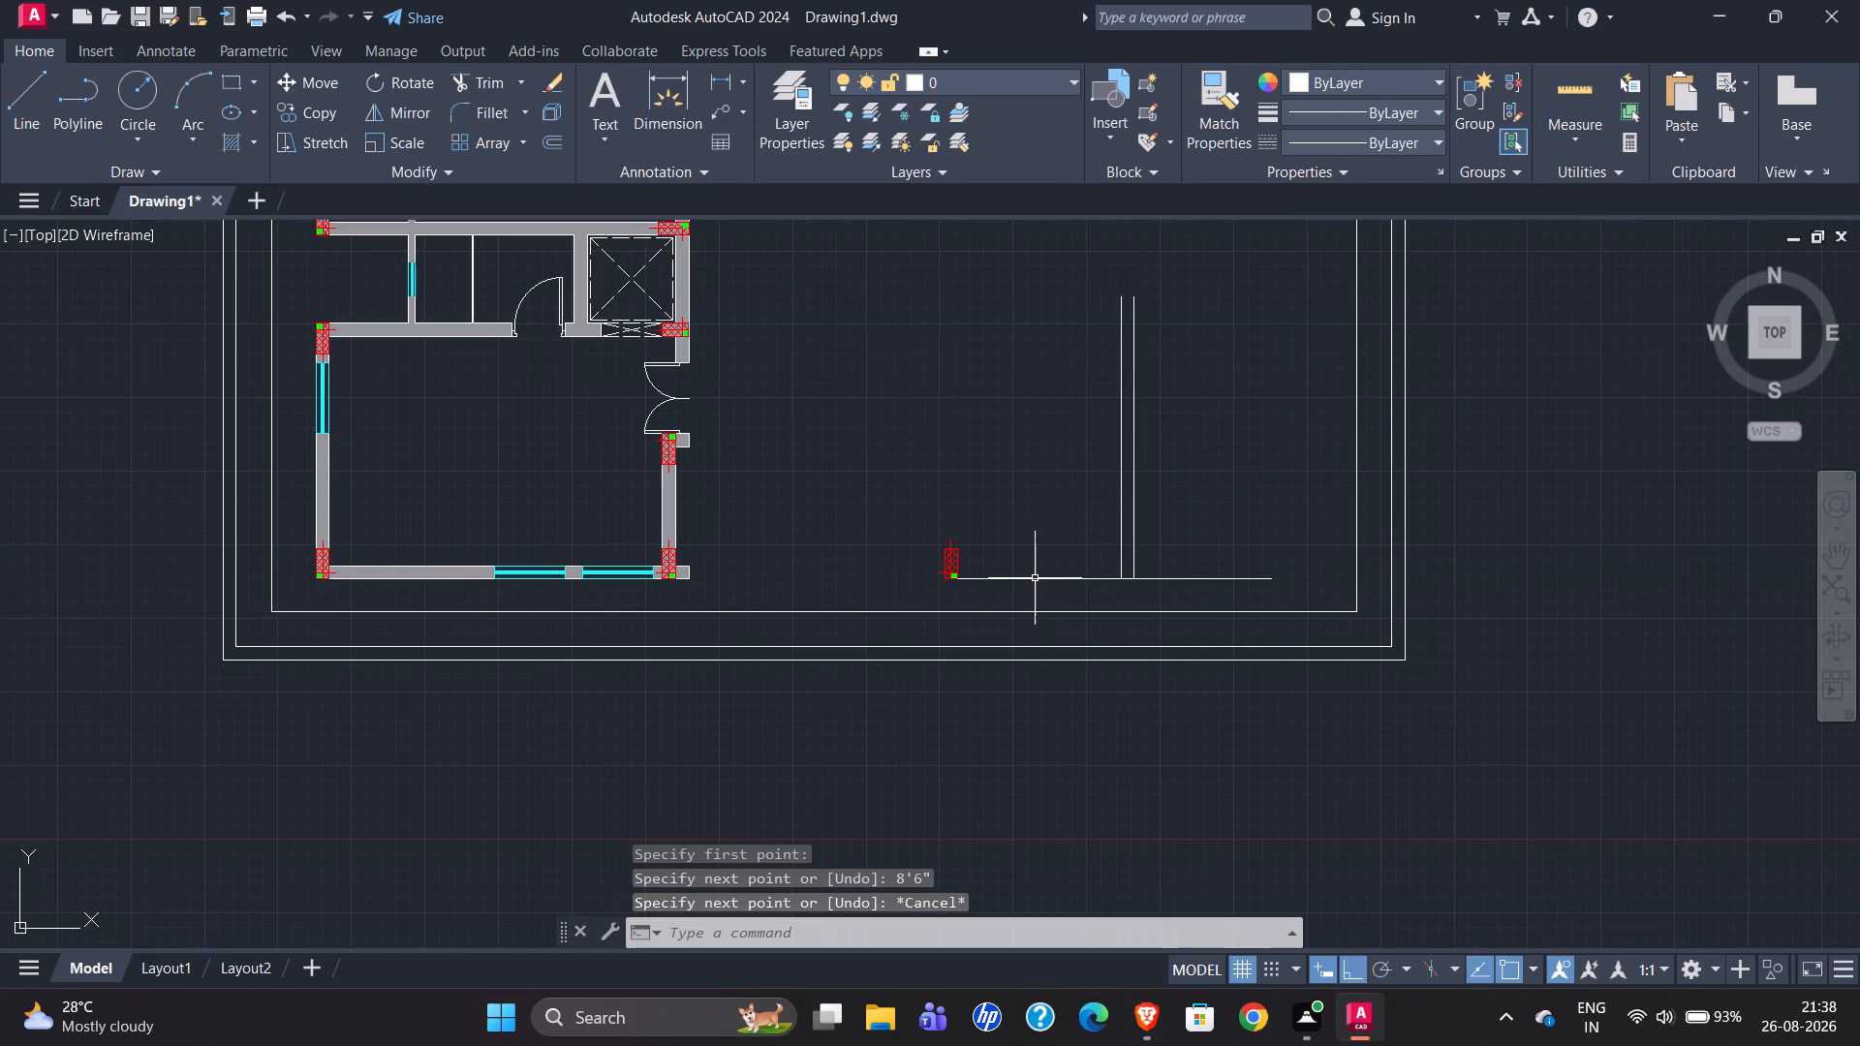
Delete the 9'3" horizontal guide line between the lower free-standing column and the staircase wall.
click(1039, 579)
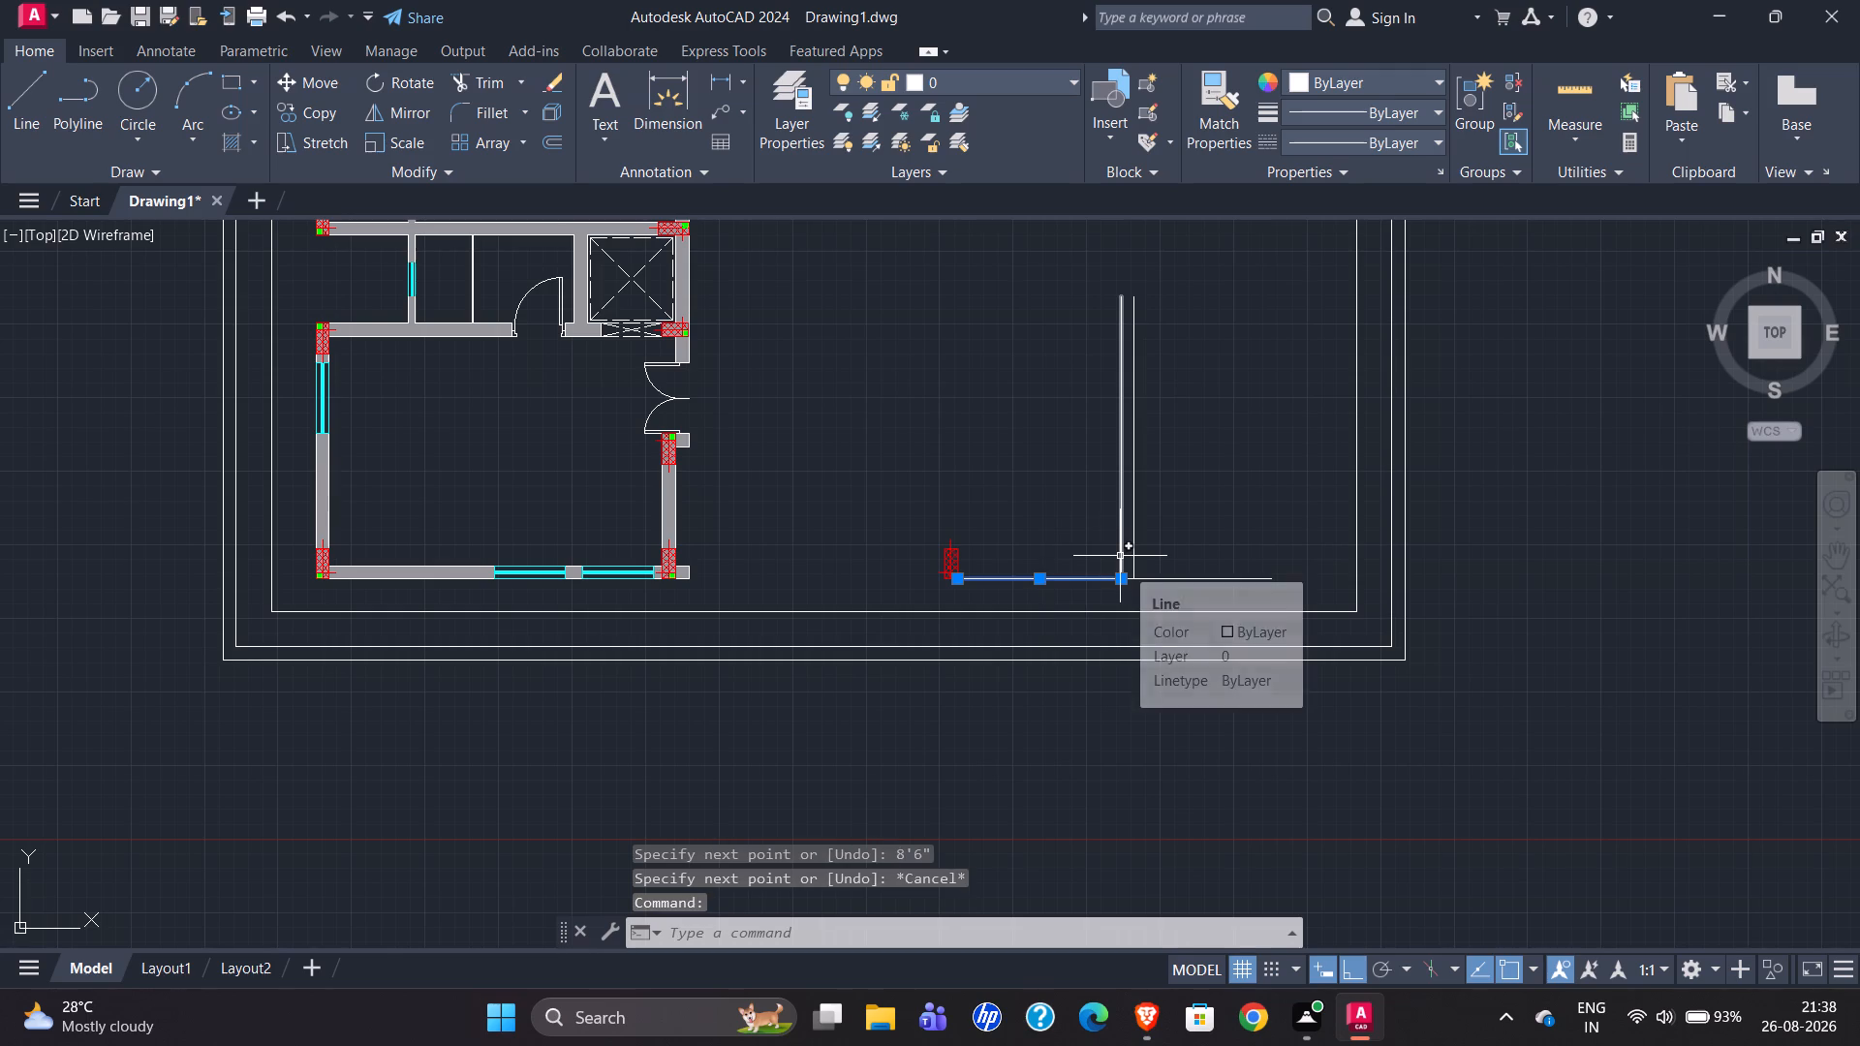
key(Delete)
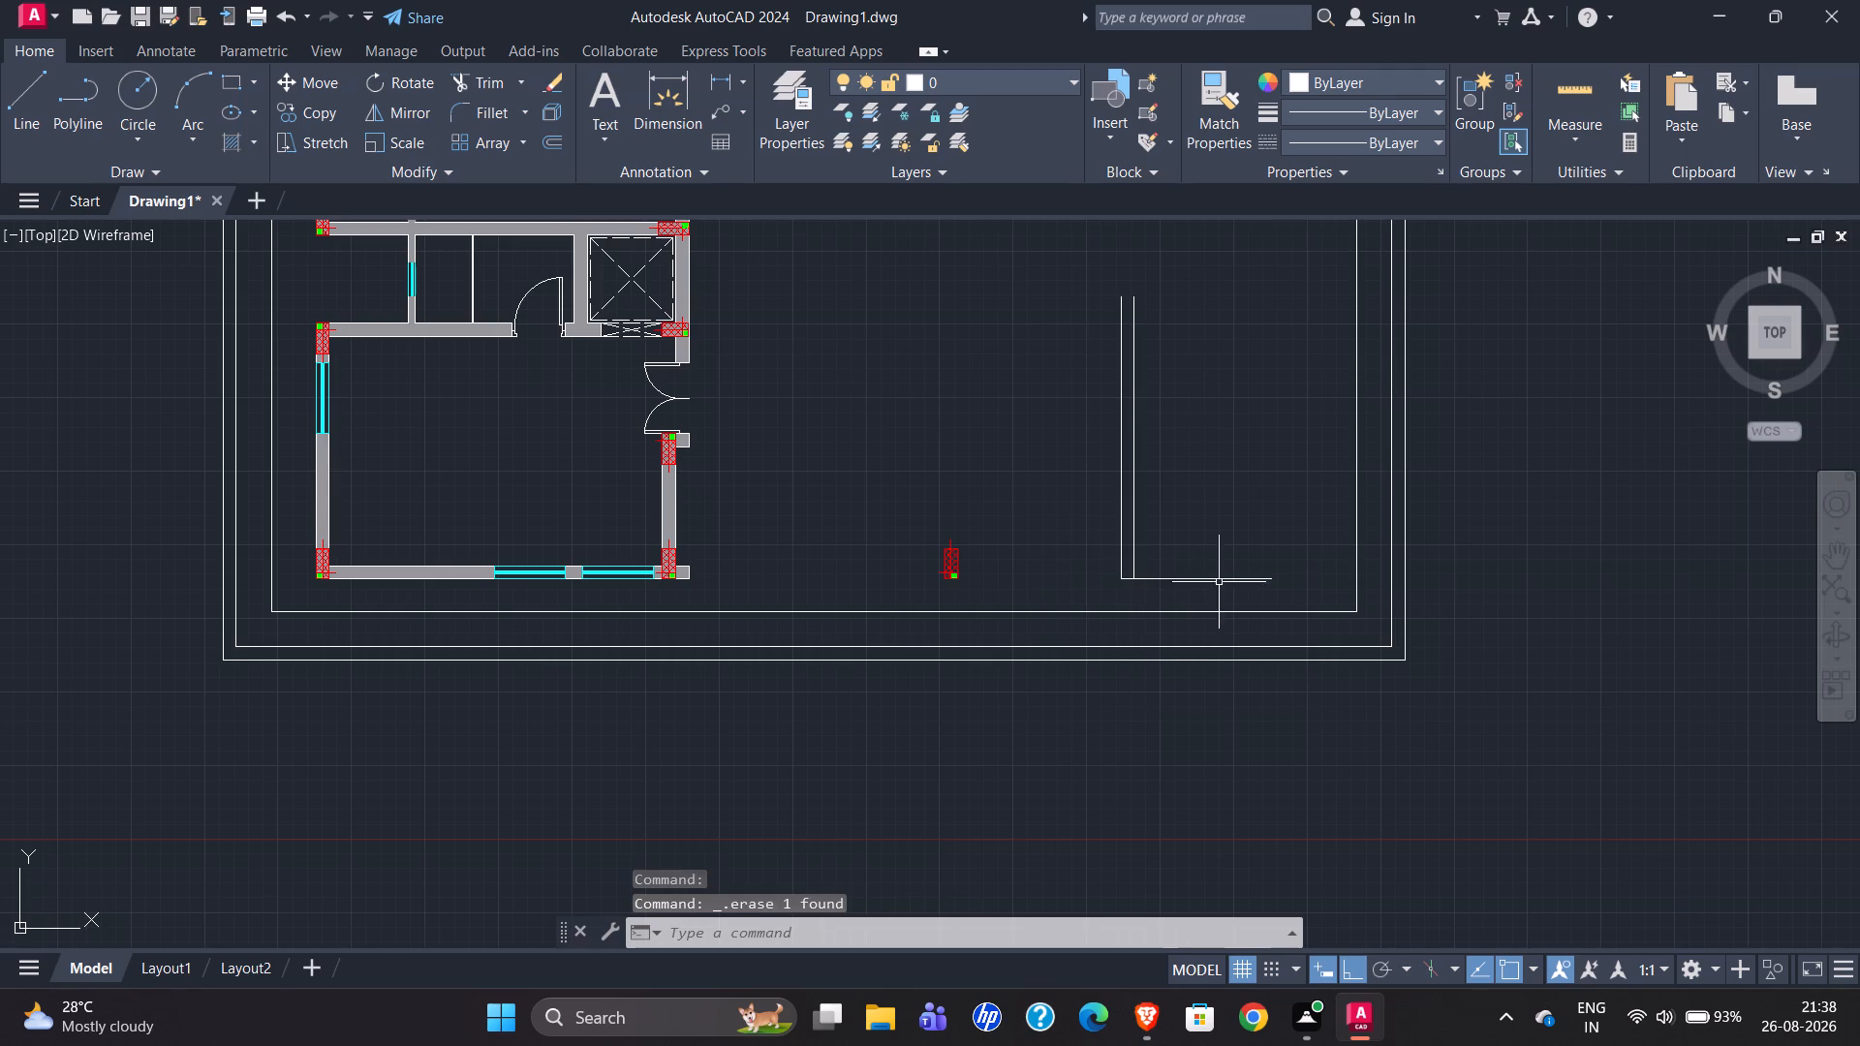
Offset the 8'6" bottom line of the staircase 9" upward to form the wall thickness.
scroll(1163, 596, up, 1)
click(1167, 571)
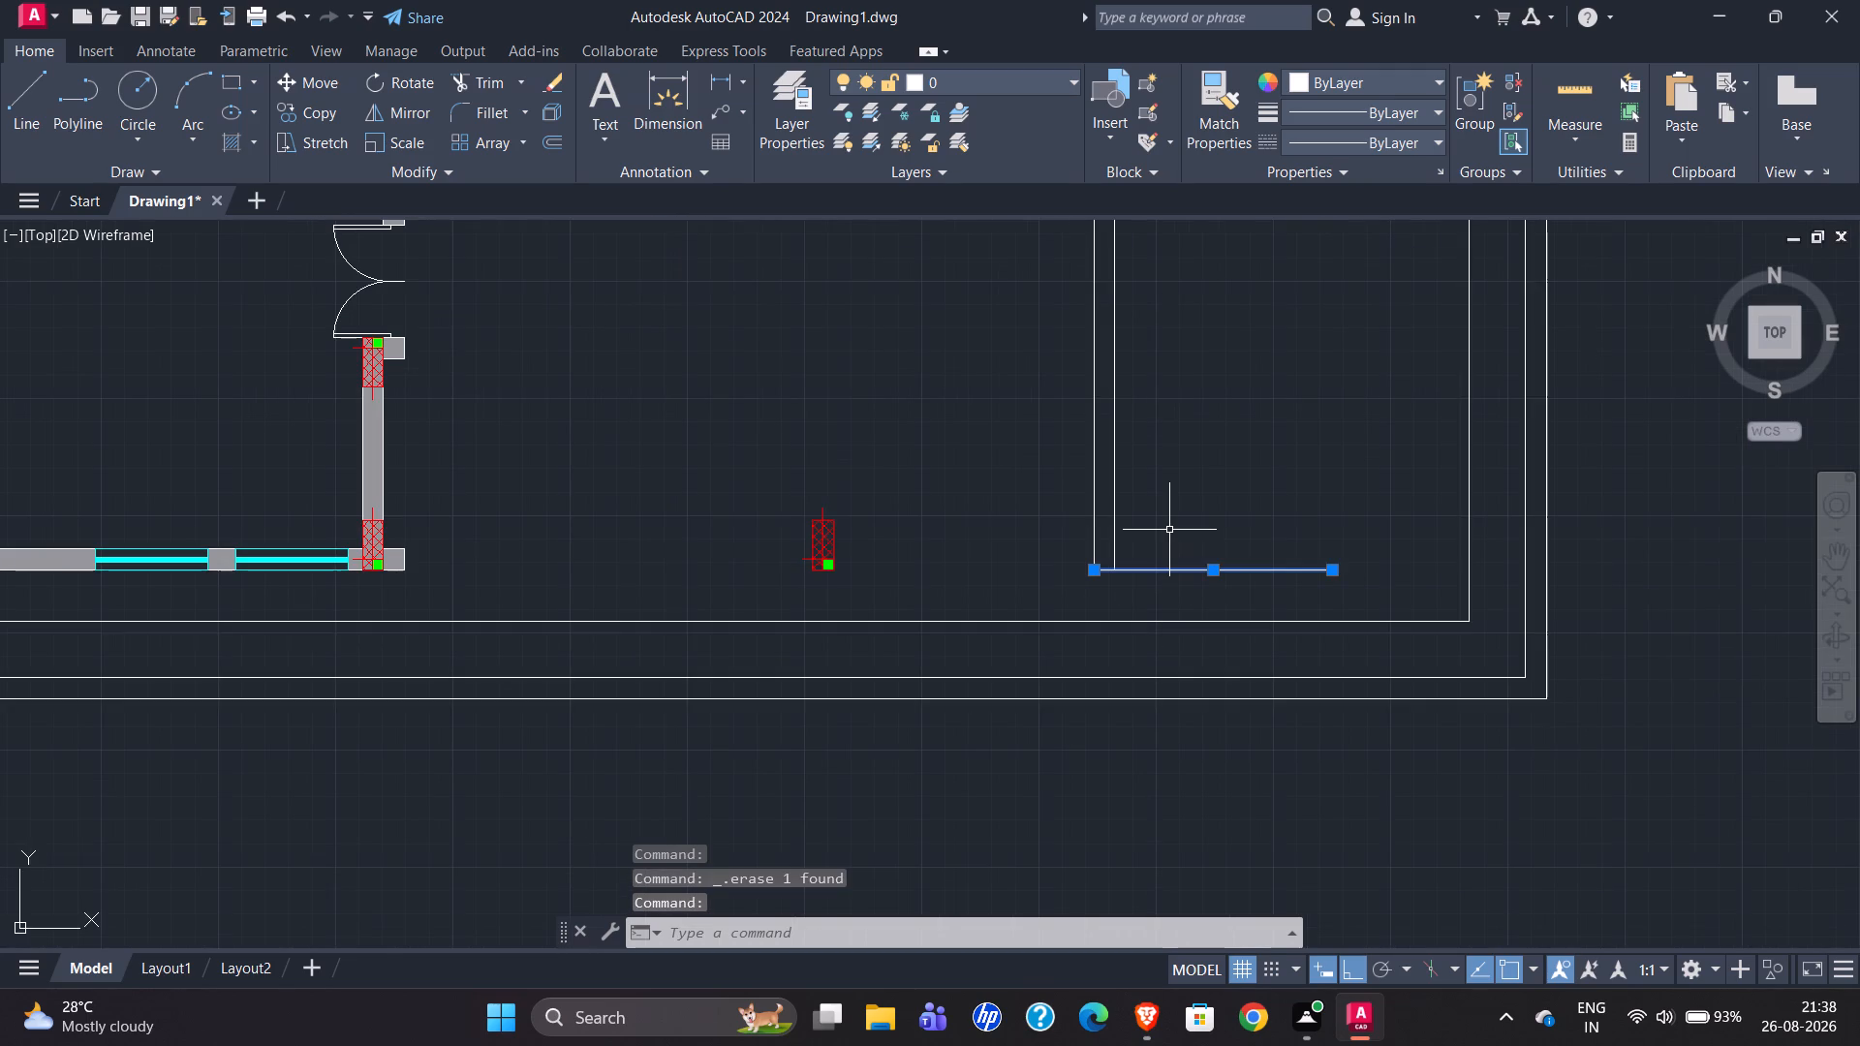
key(o)
key(Return)
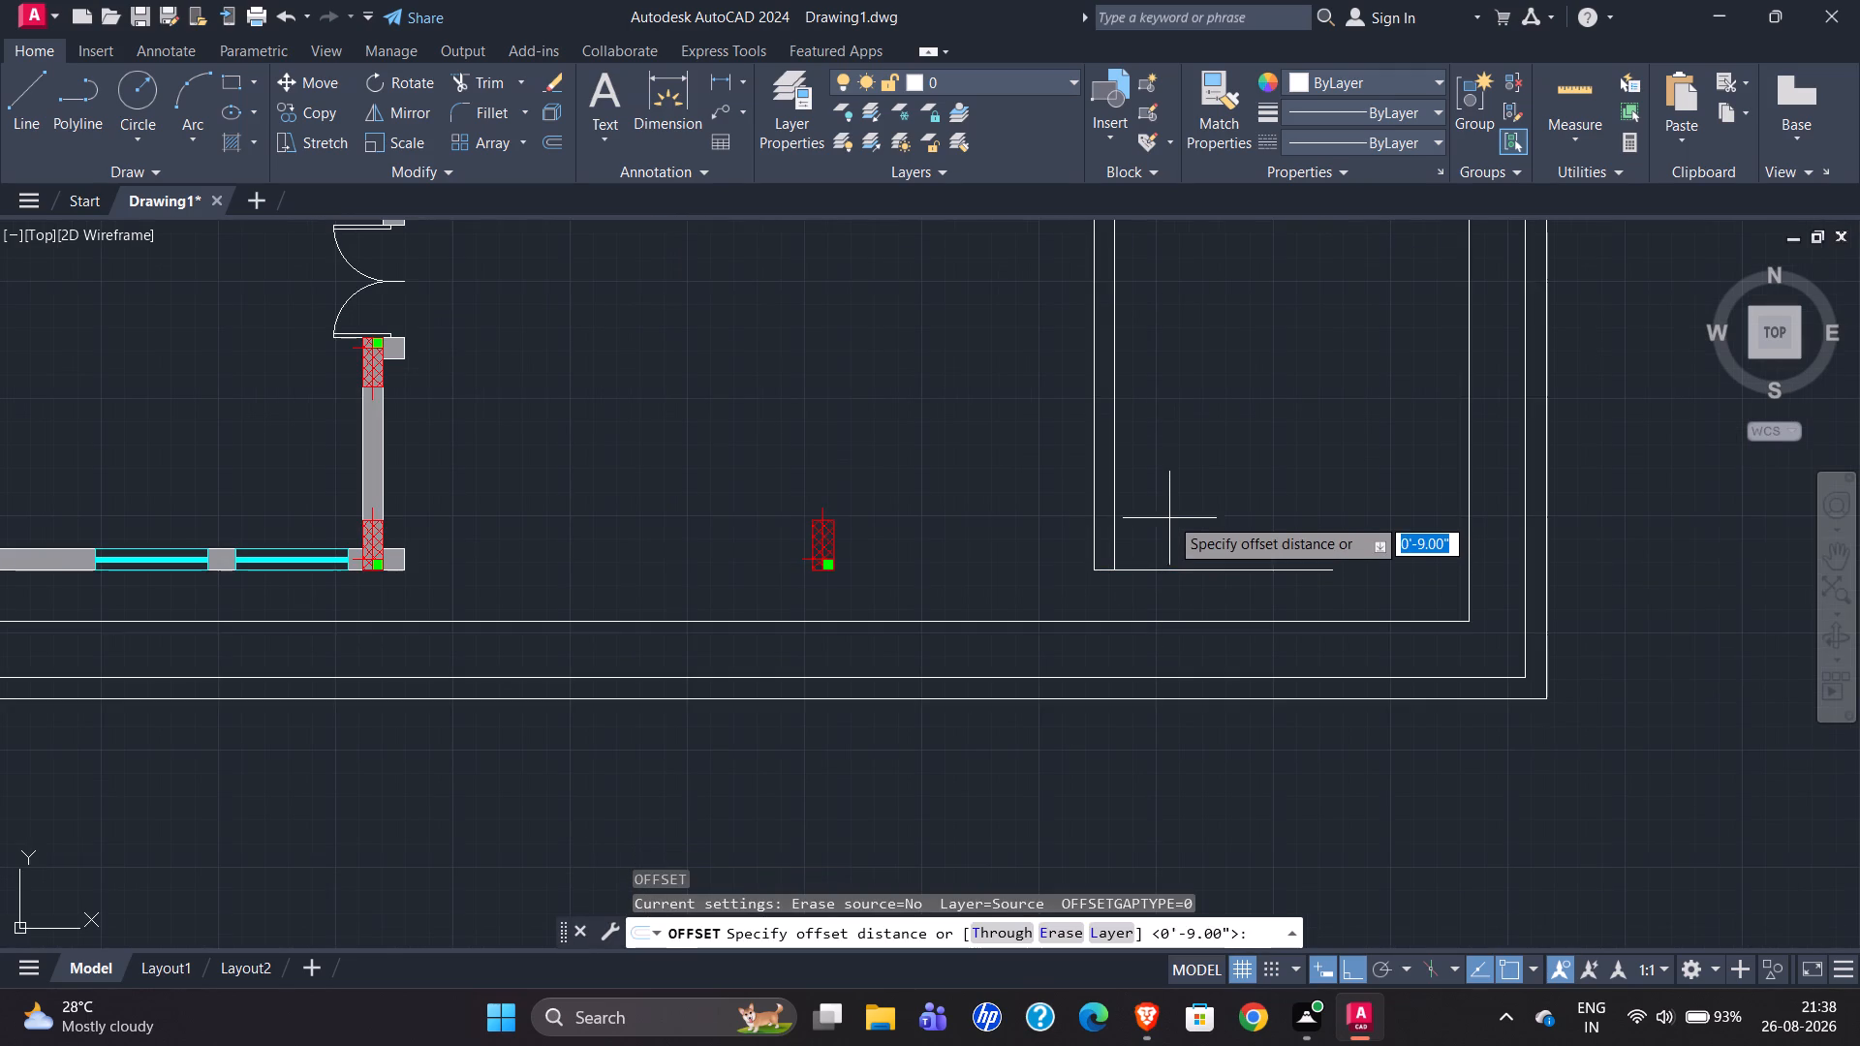
key(Return)
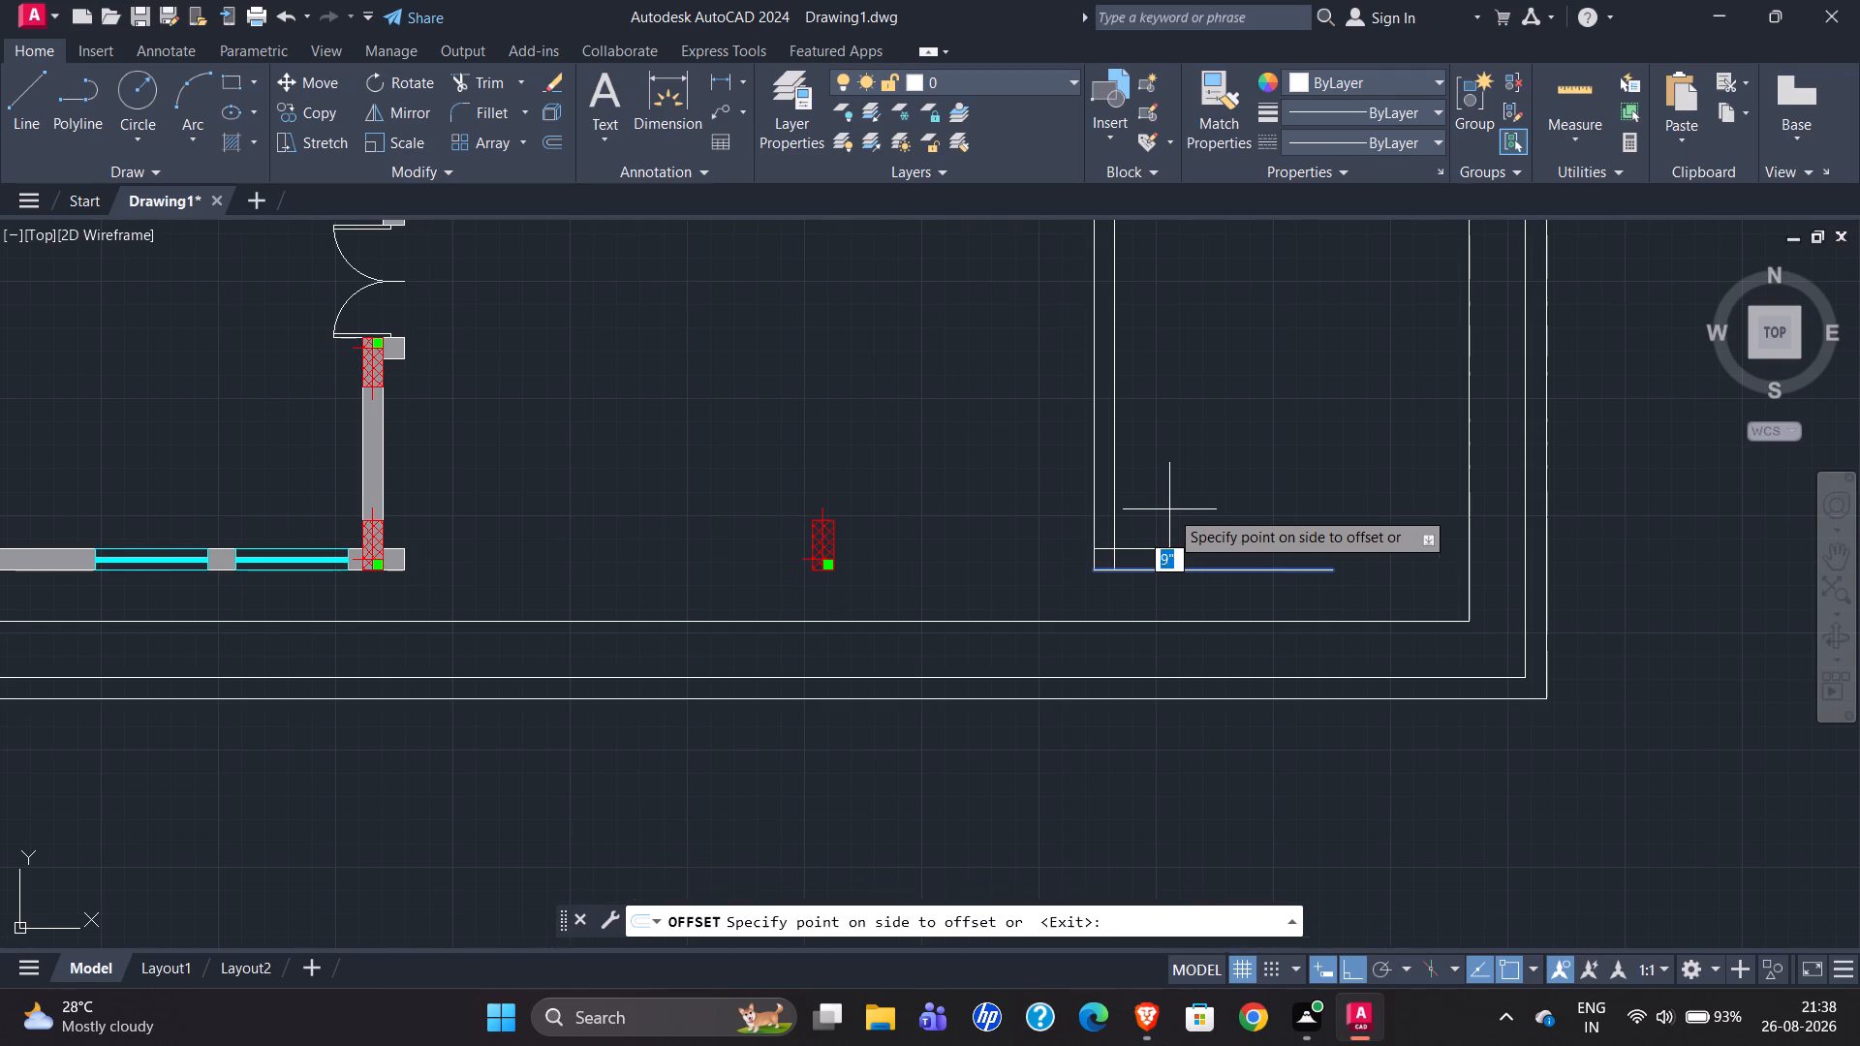
click(1169, 503)
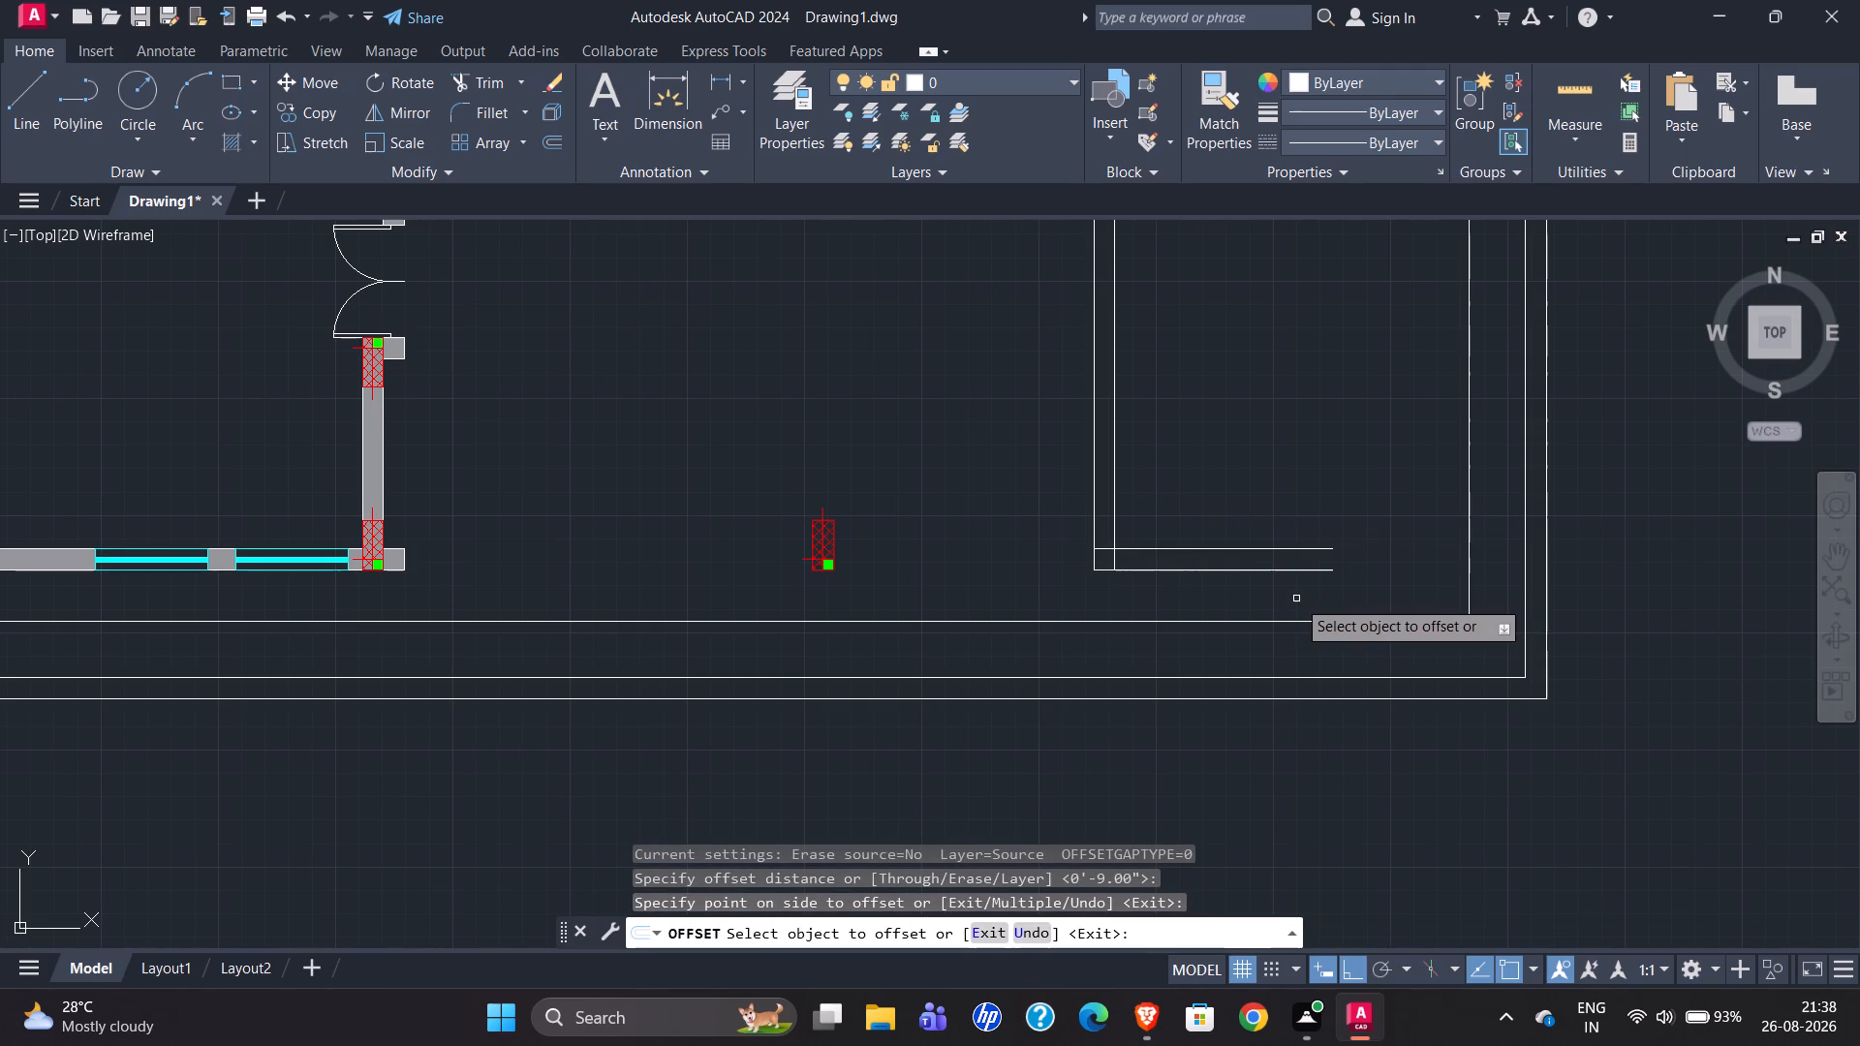
Examine the reference staircase's bottom and side wall dimensions, including the wall on the compound-wall side and the gaps to the upper columns.
scroll(1196, 612, down, 3)
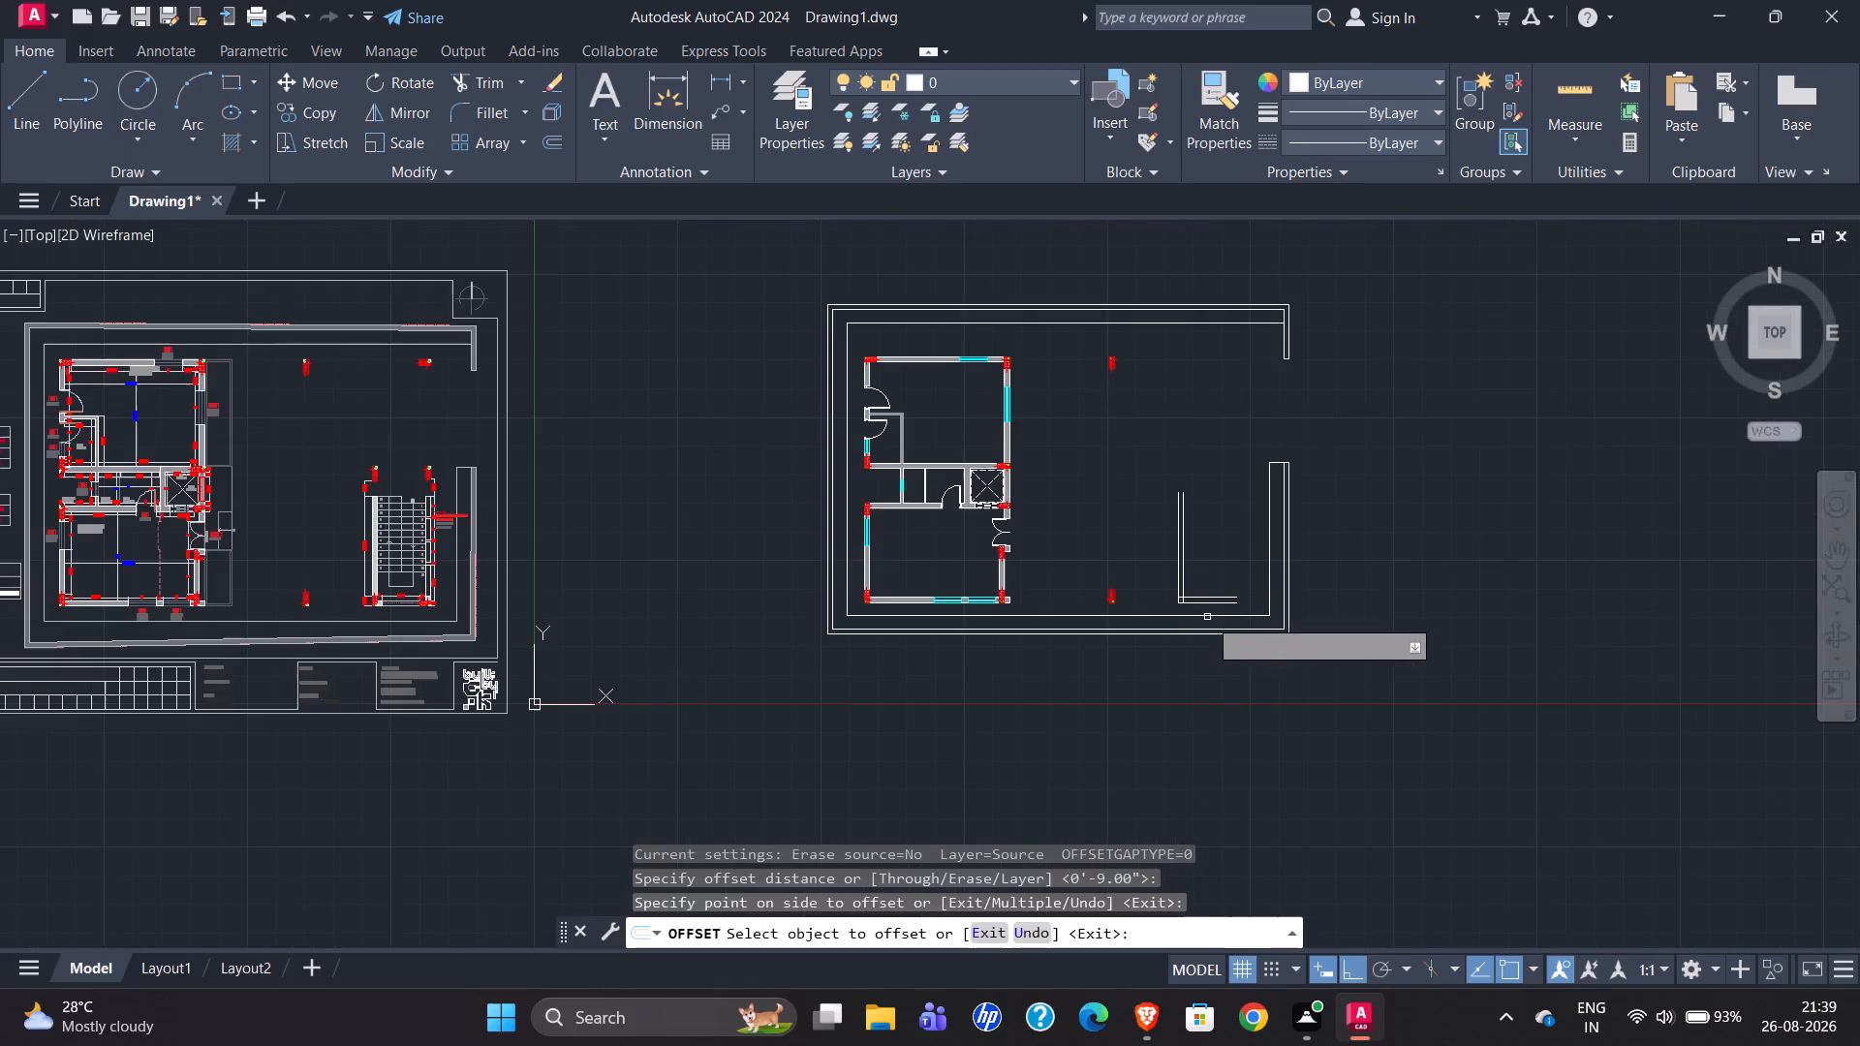
scroll(386, 620, up, 5)
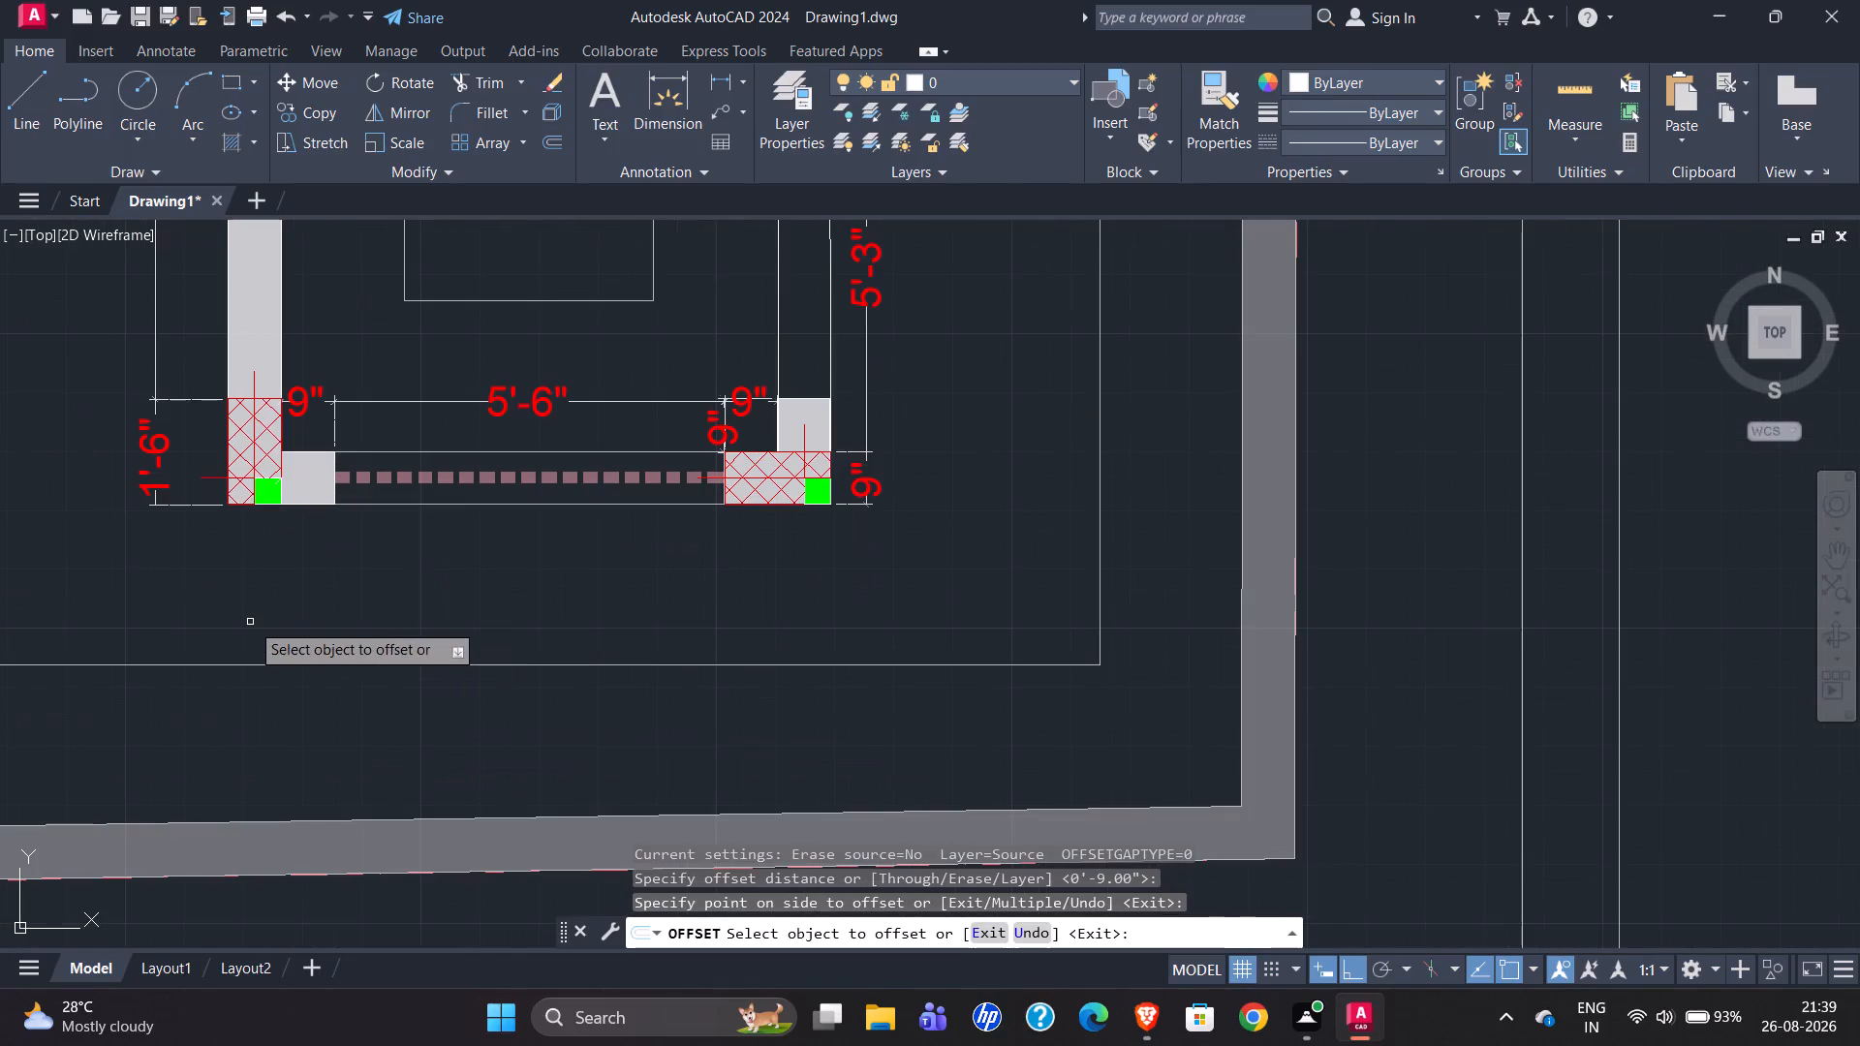
scroll(195, 629, down, 2)
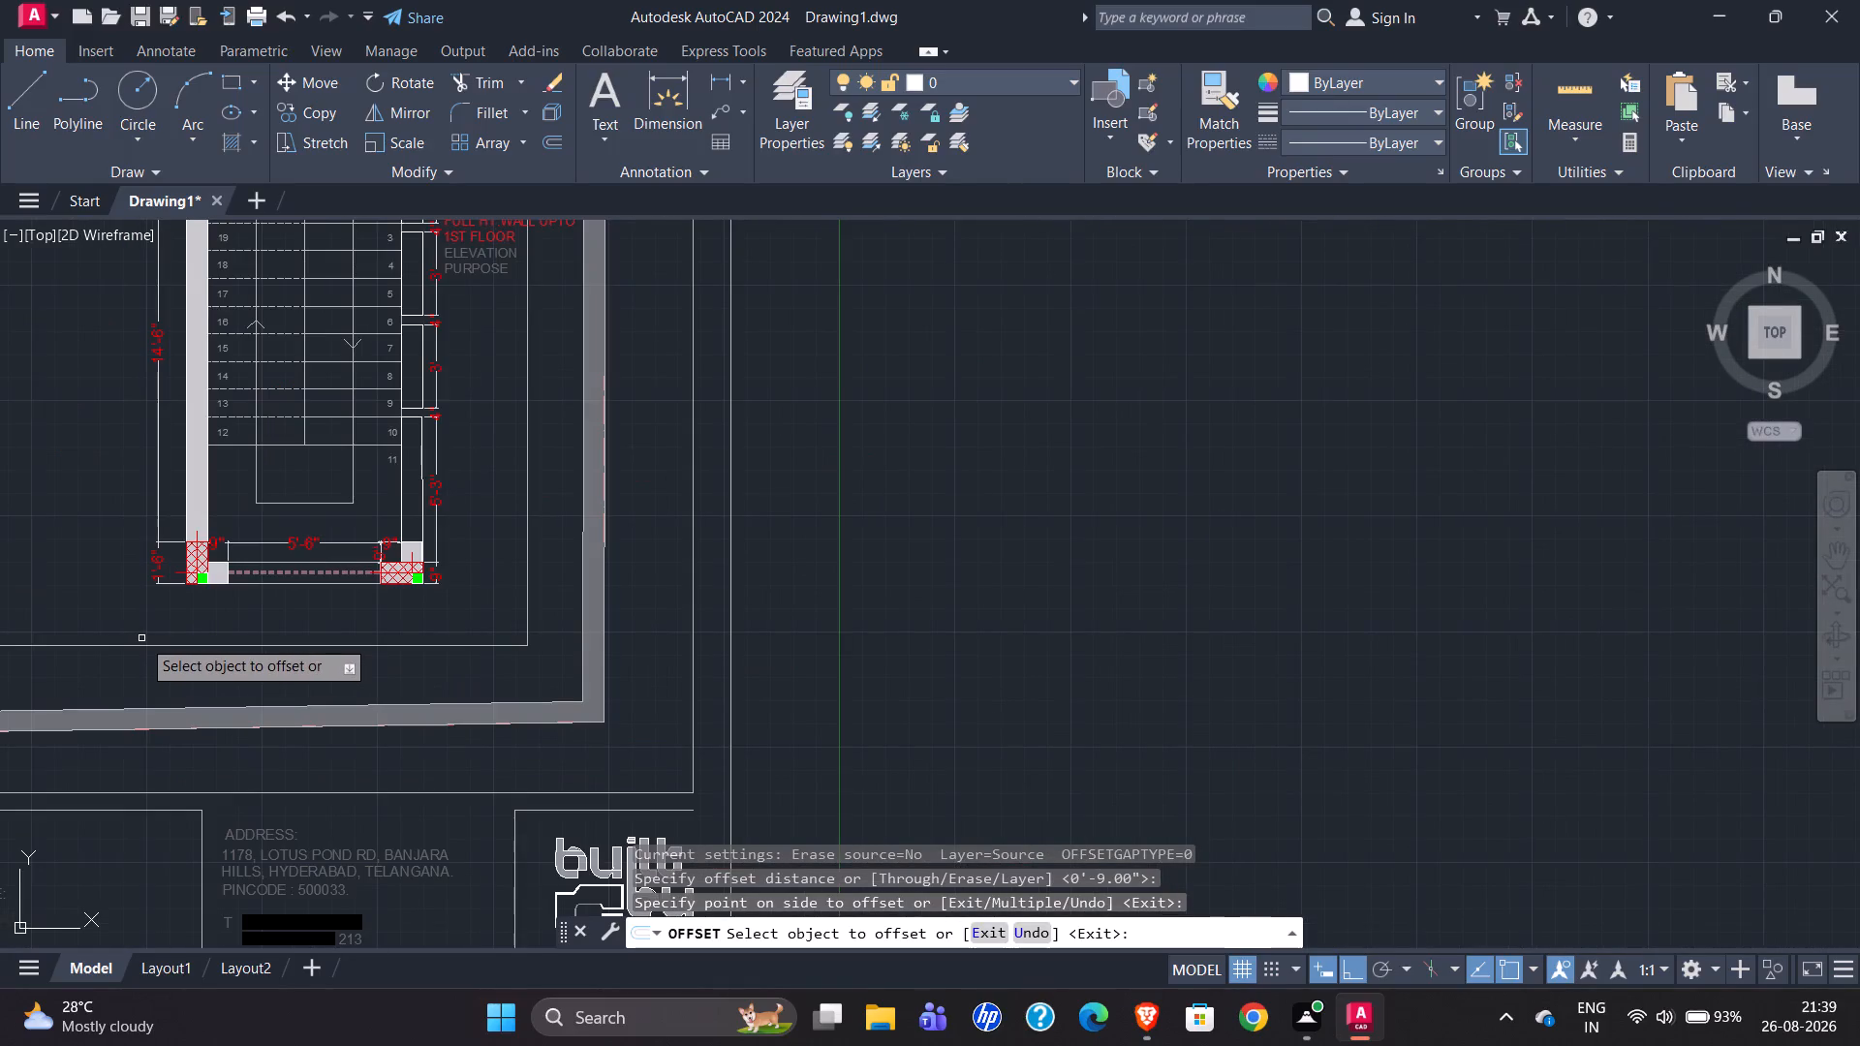
scroll(138, 631, down, 1)
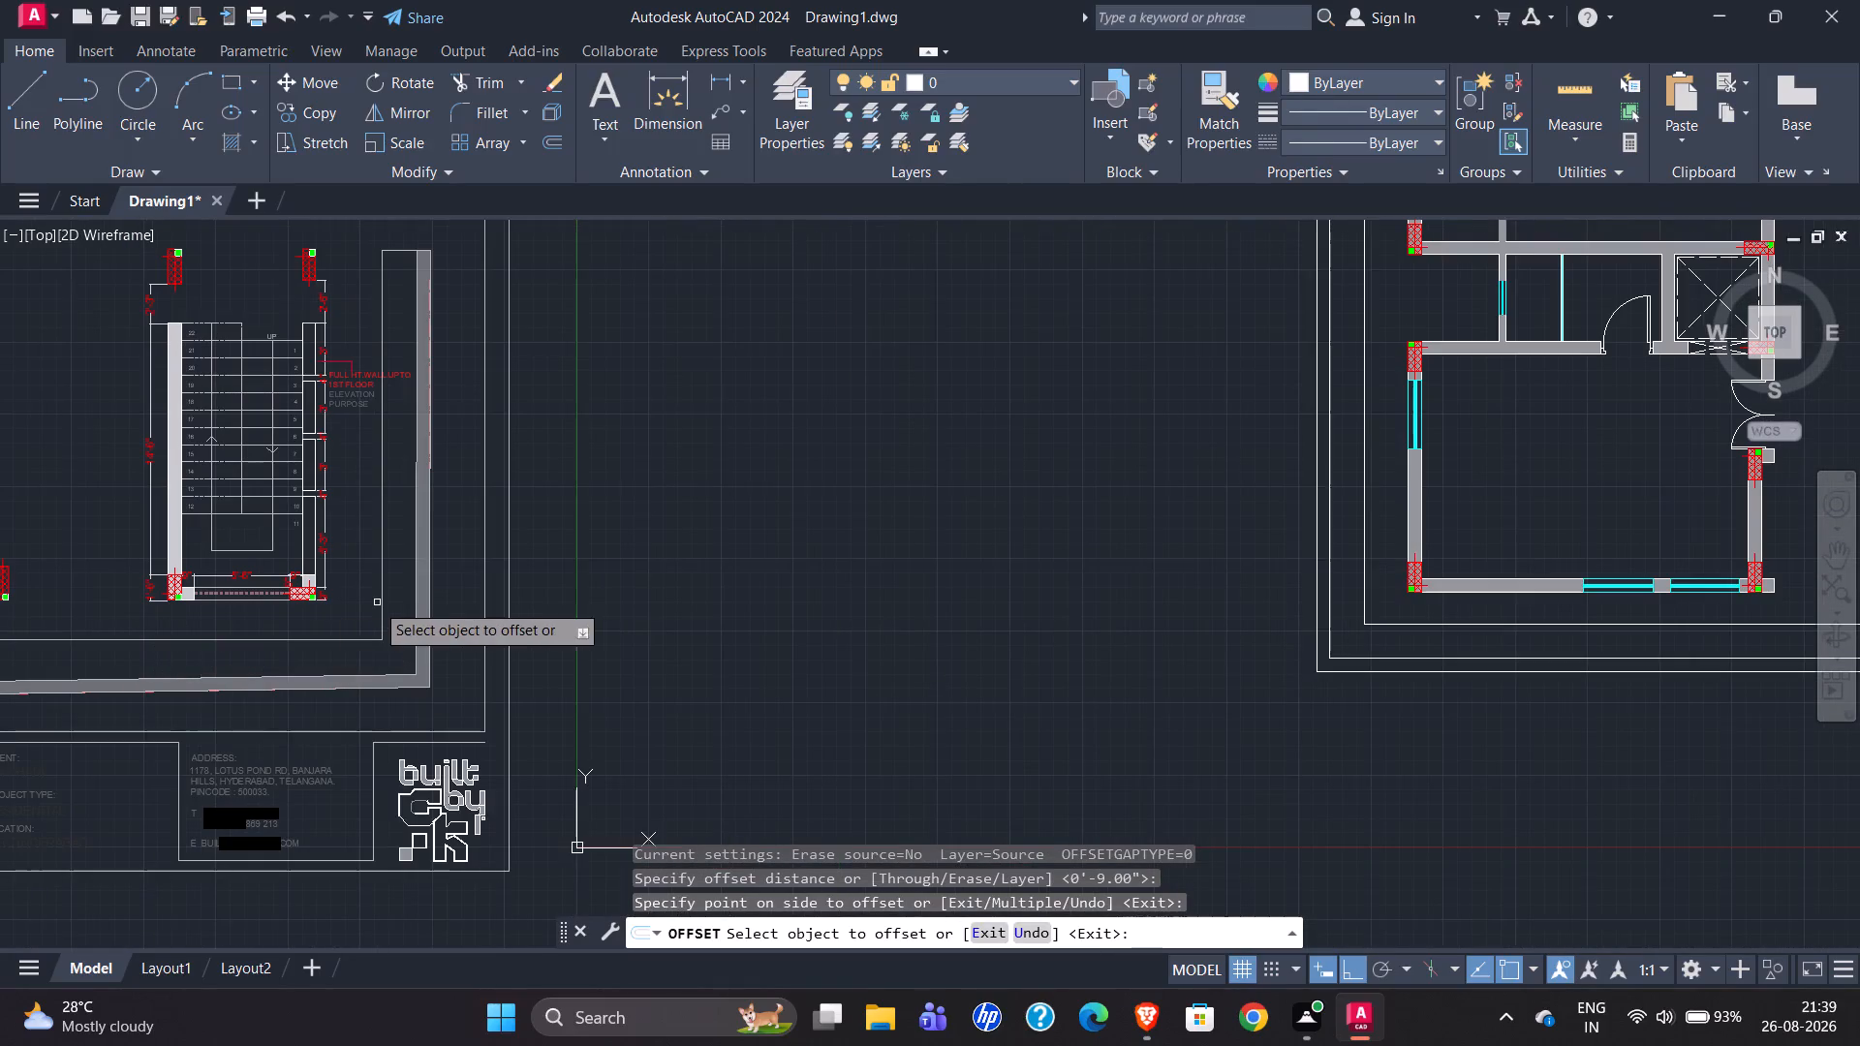
scroll(318, 455, up, 3)
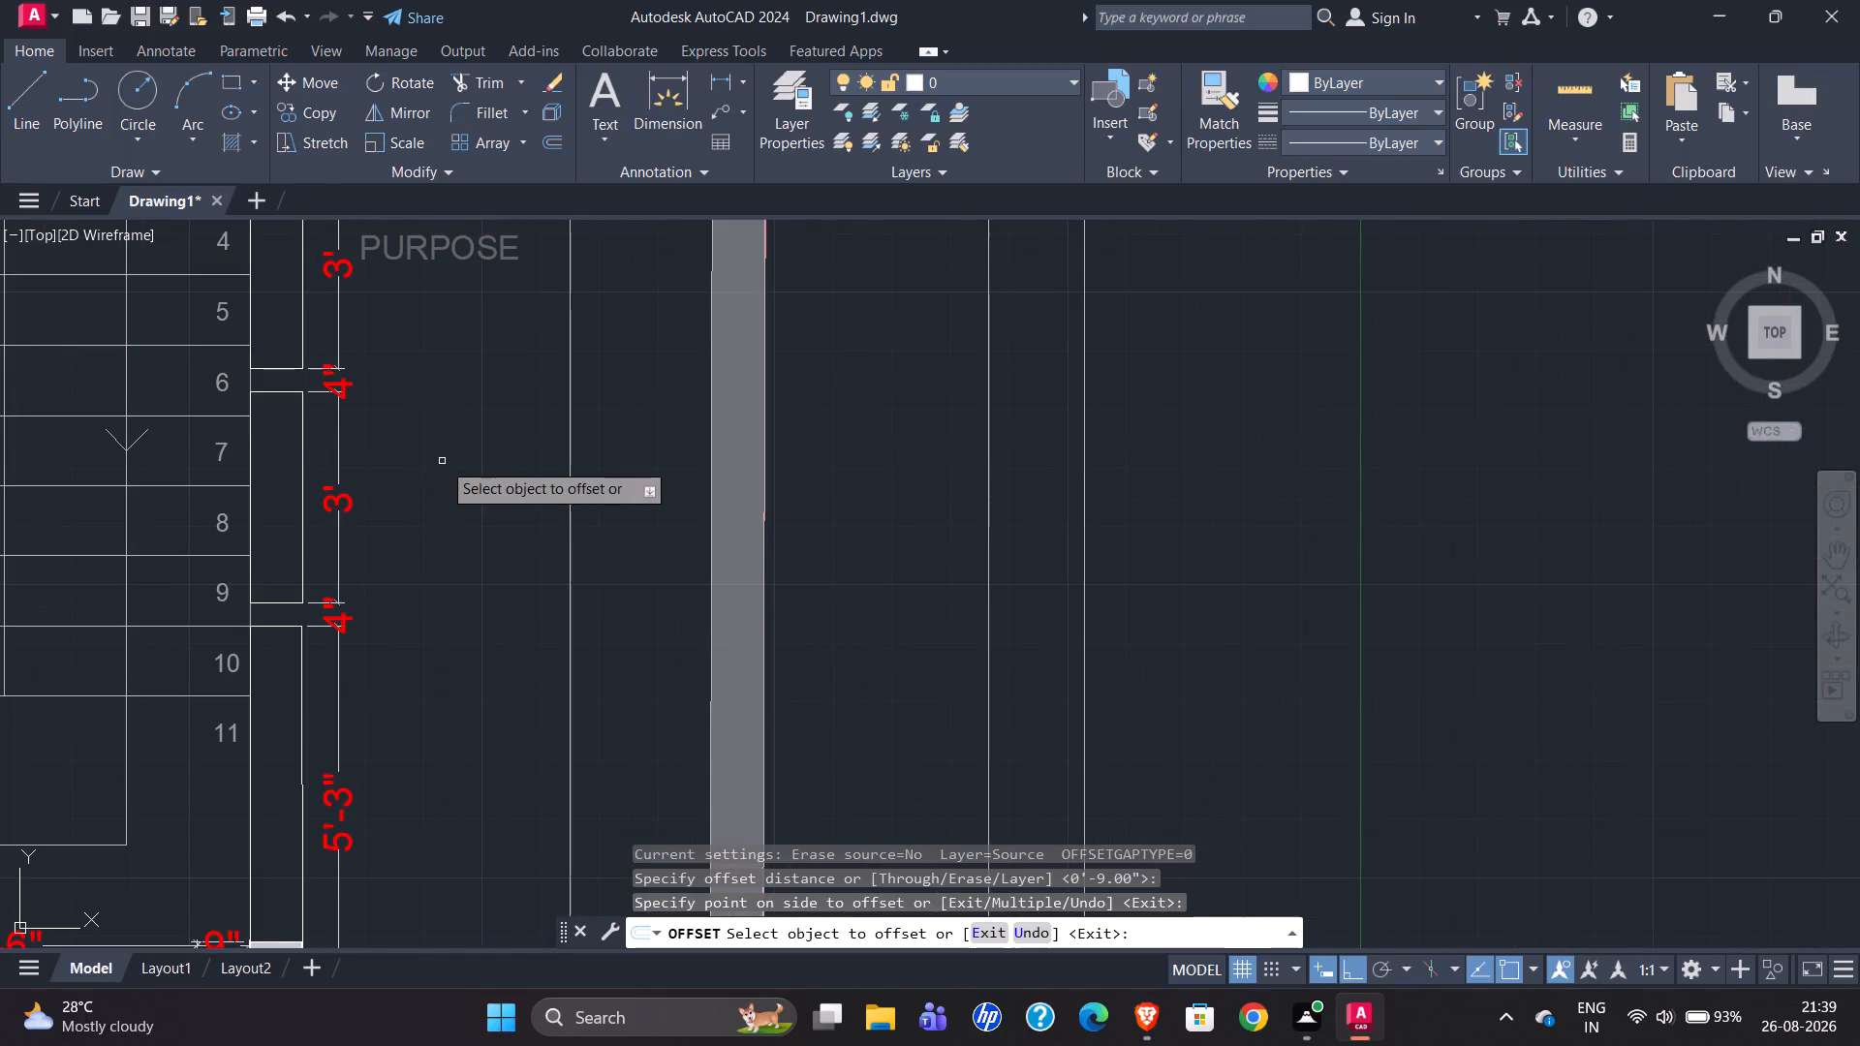
scroll(351, 489, down, 2)
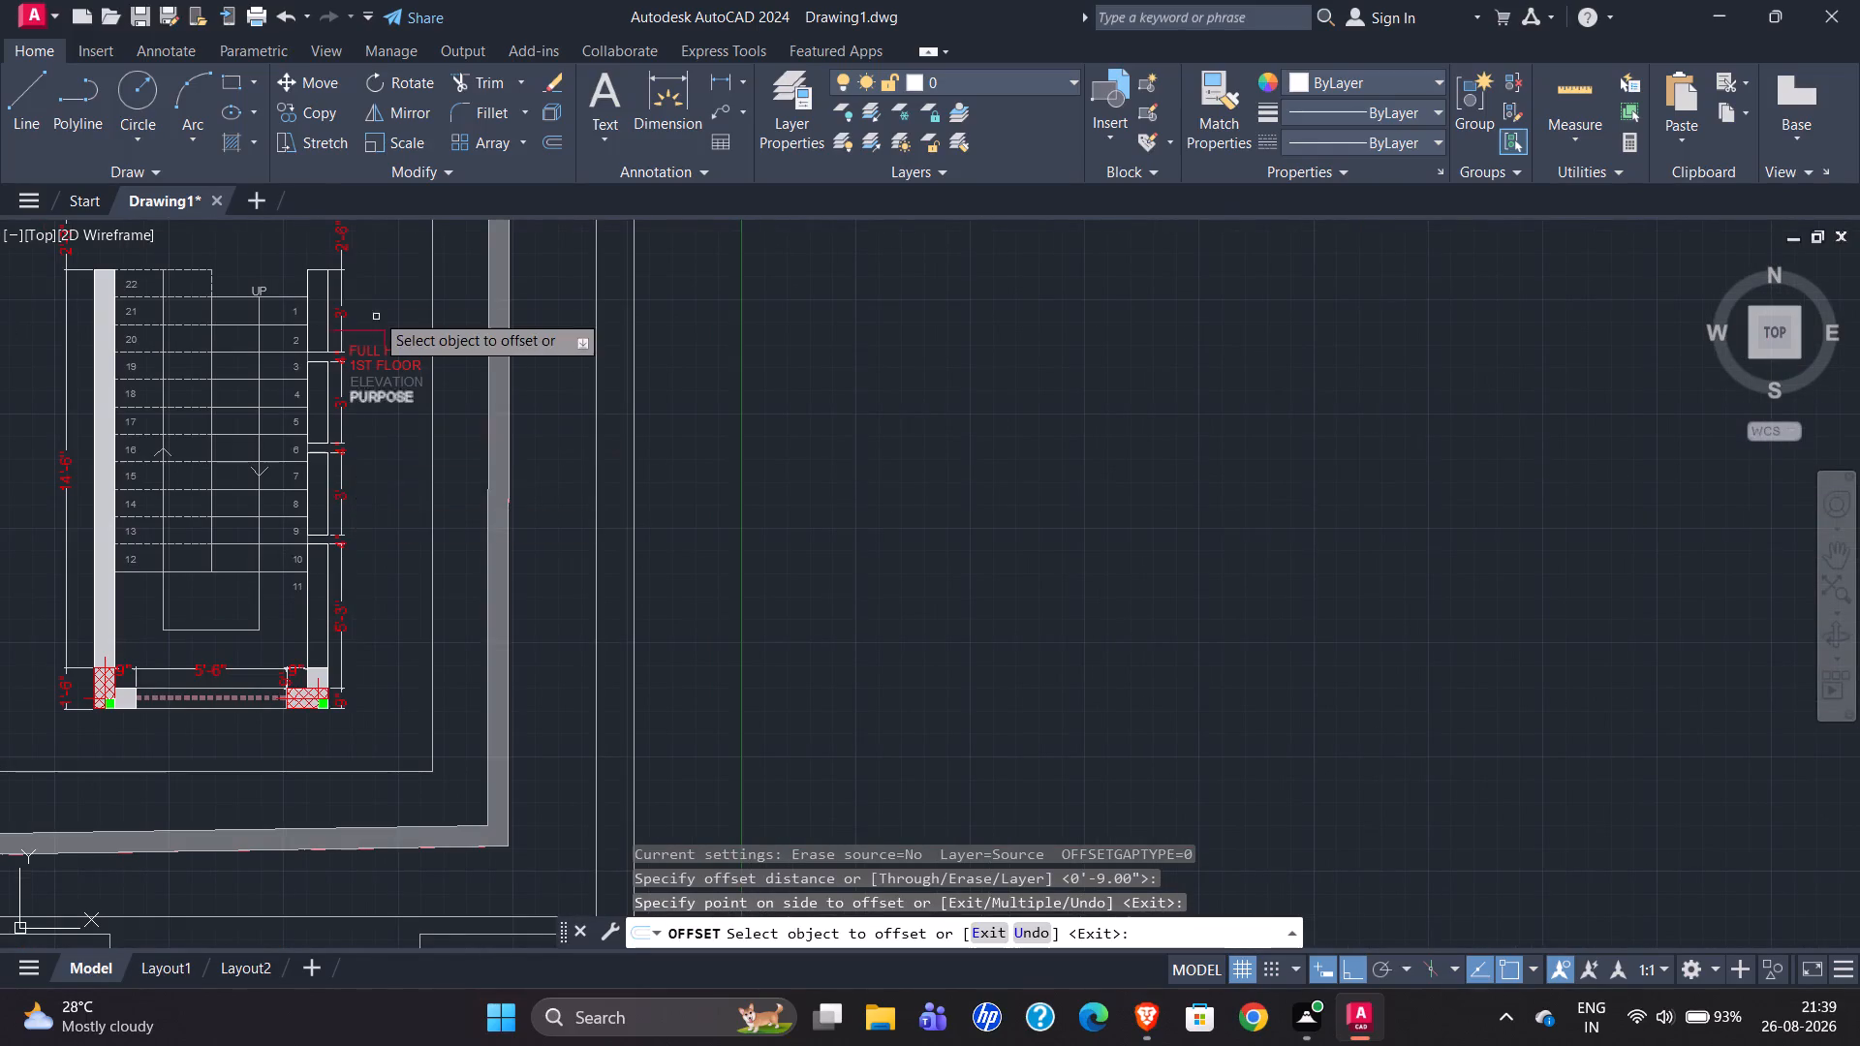
scroll(269, 502, down, 1)
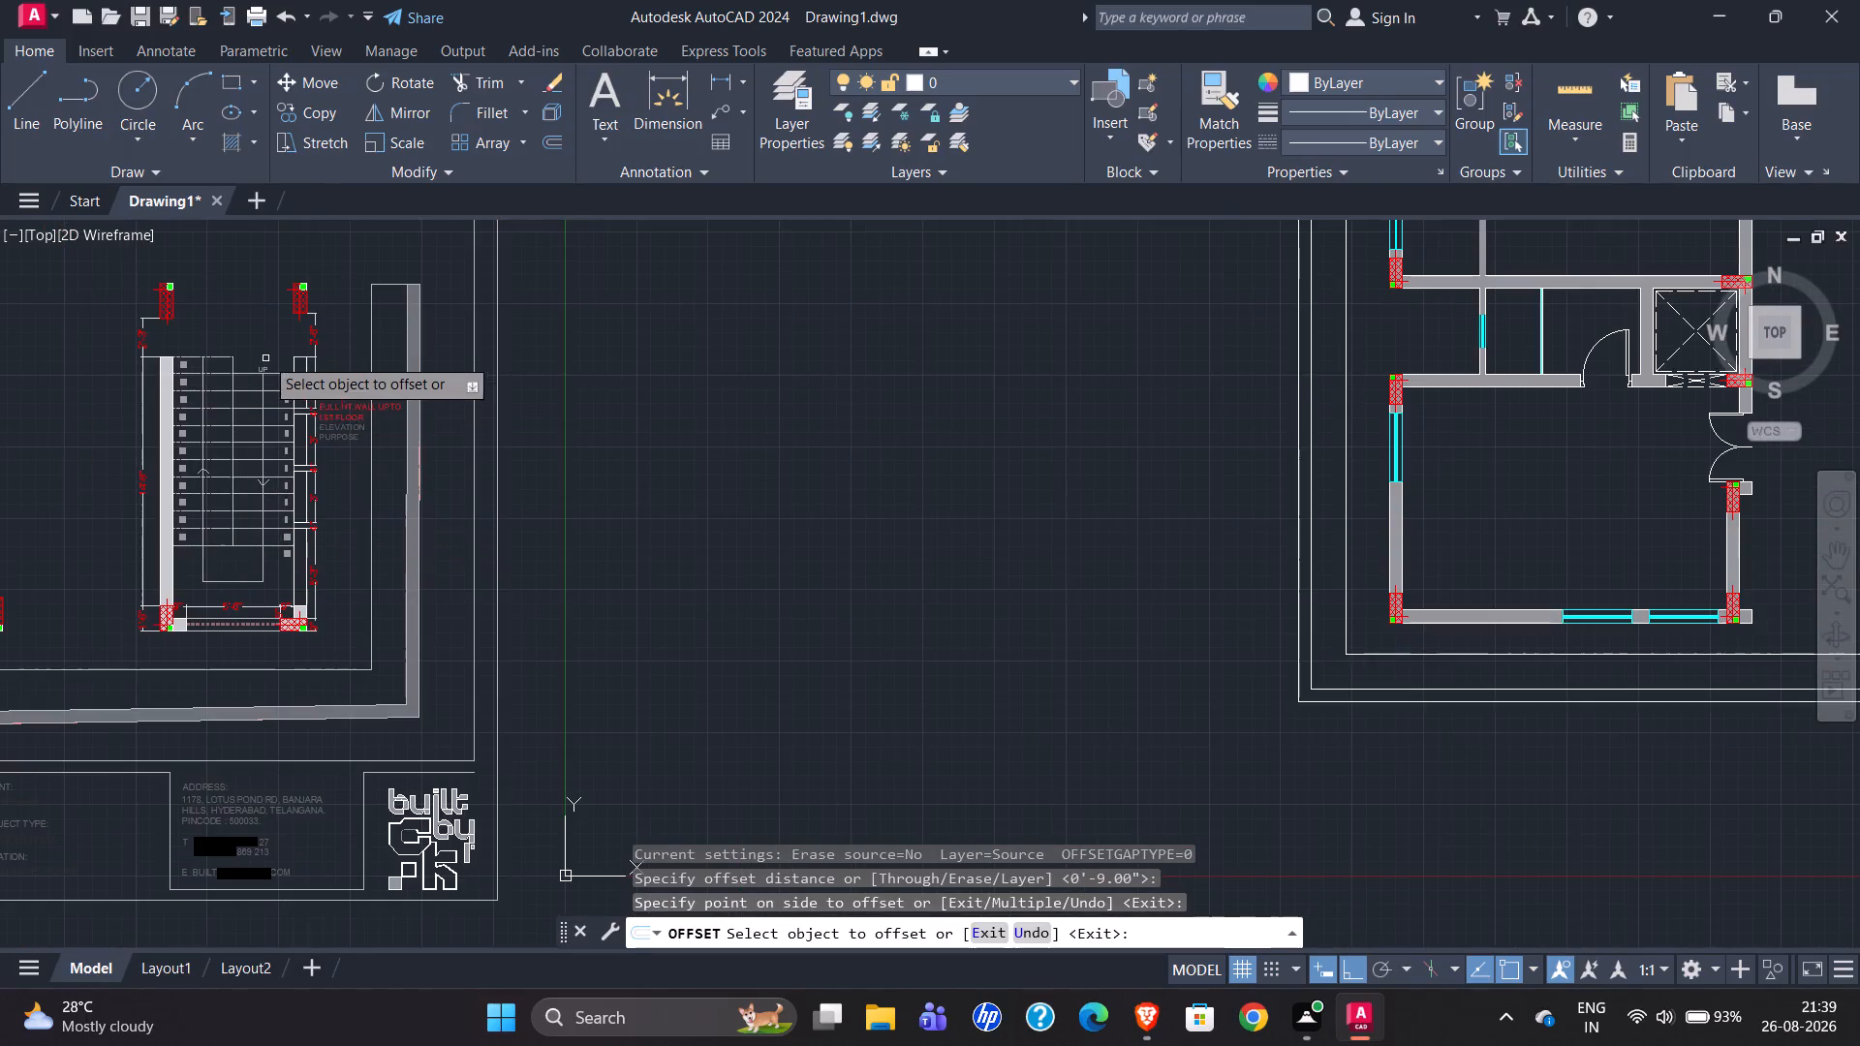
scroll(257, 323, up, 3)
scroll(559, 456, down, 1)
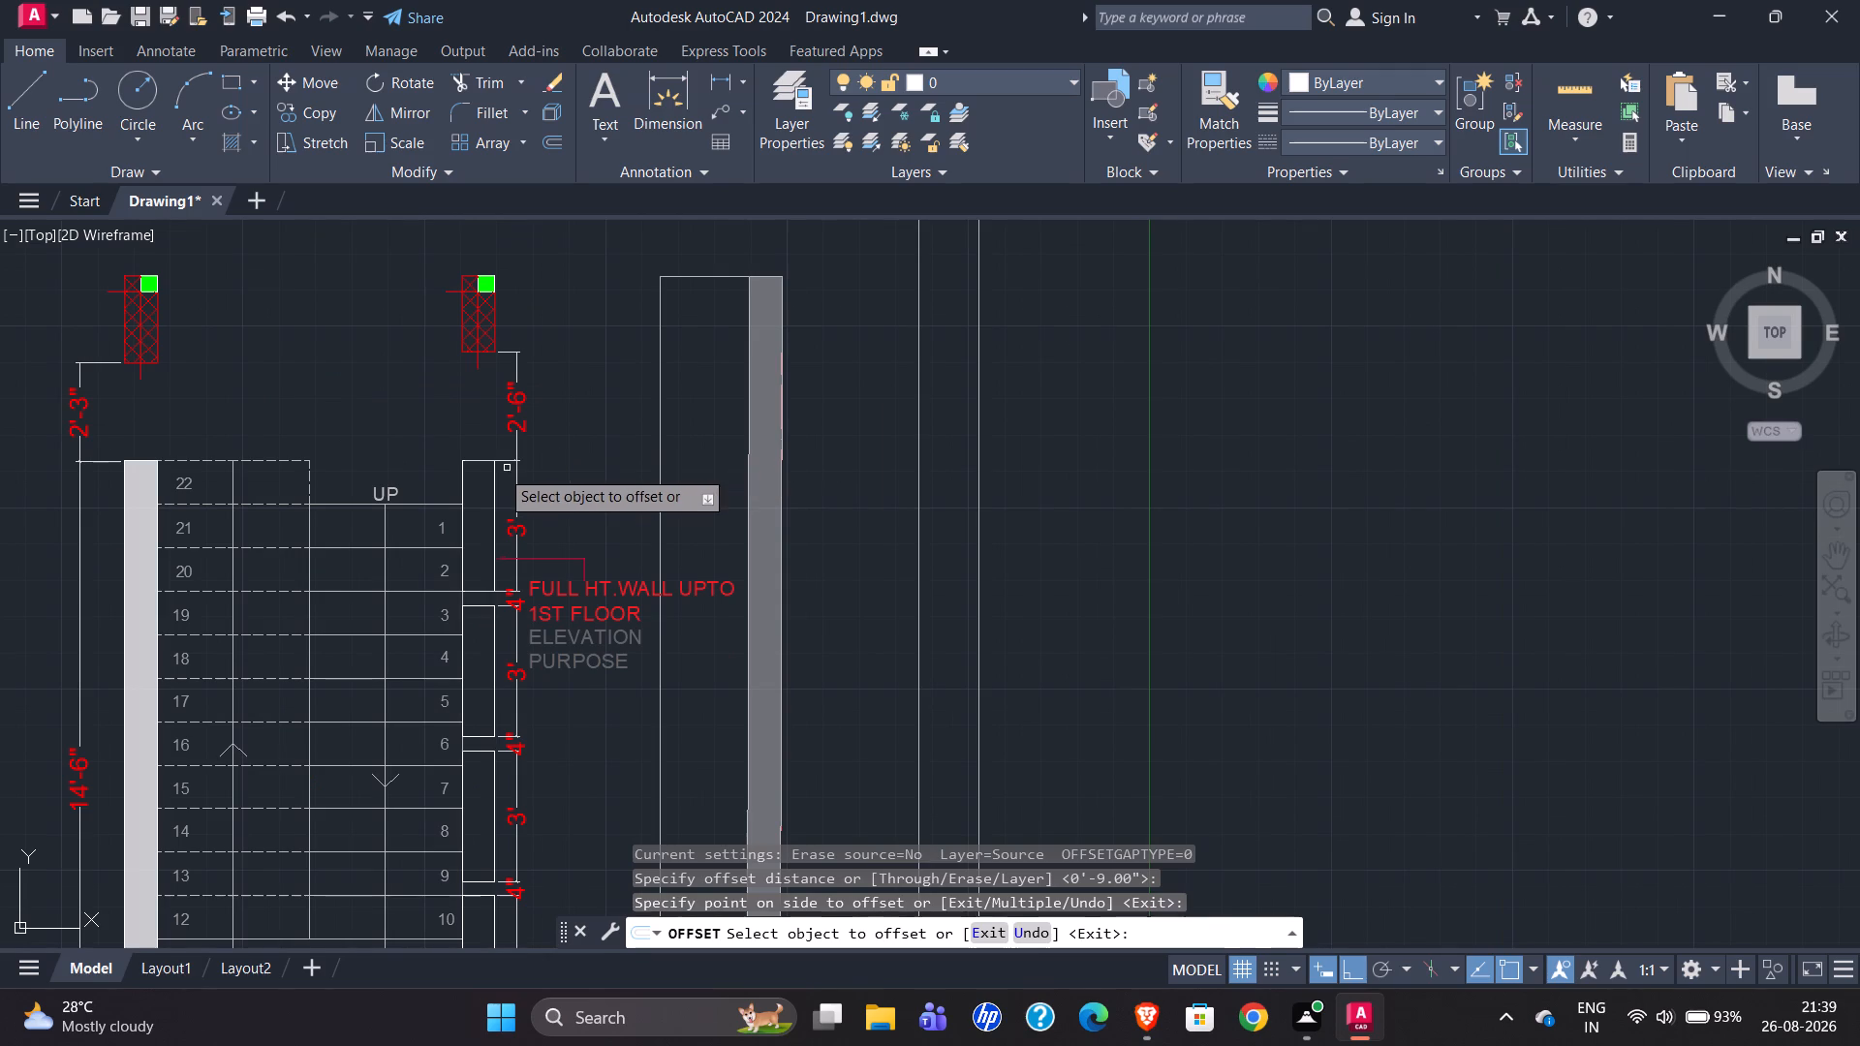
key(Escape)
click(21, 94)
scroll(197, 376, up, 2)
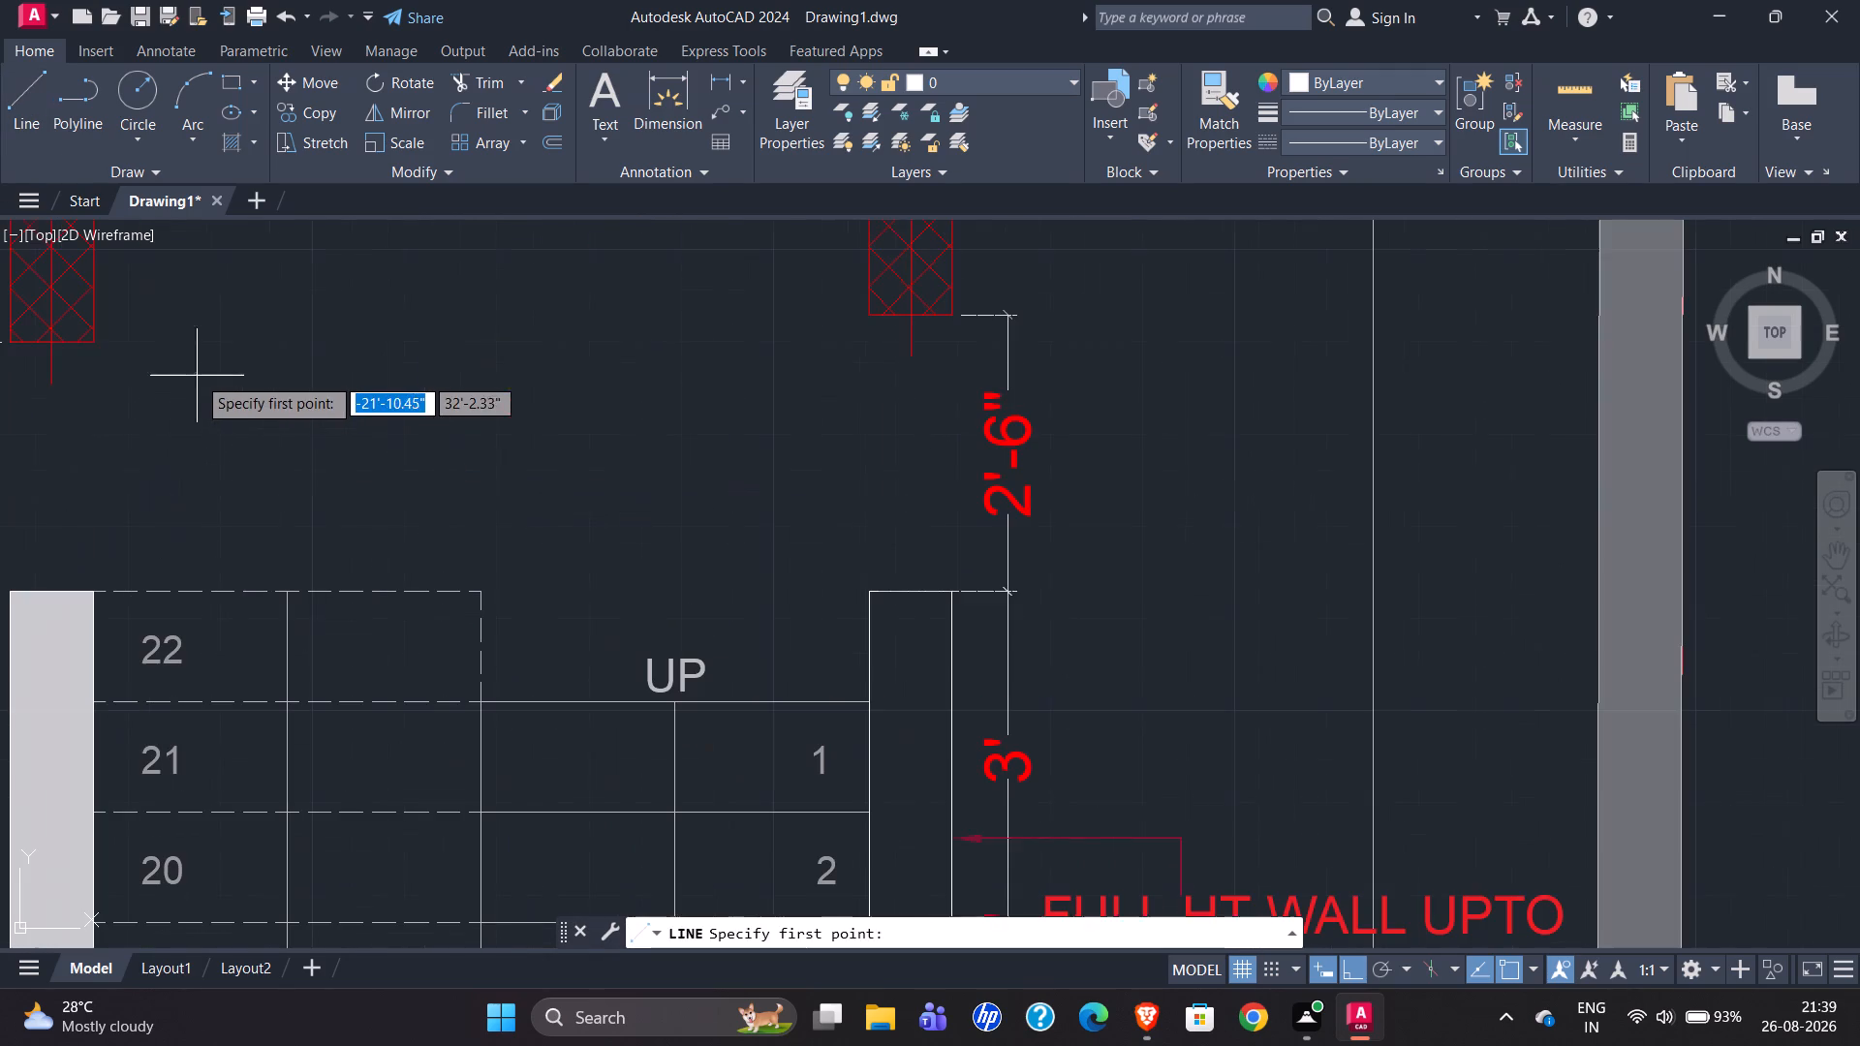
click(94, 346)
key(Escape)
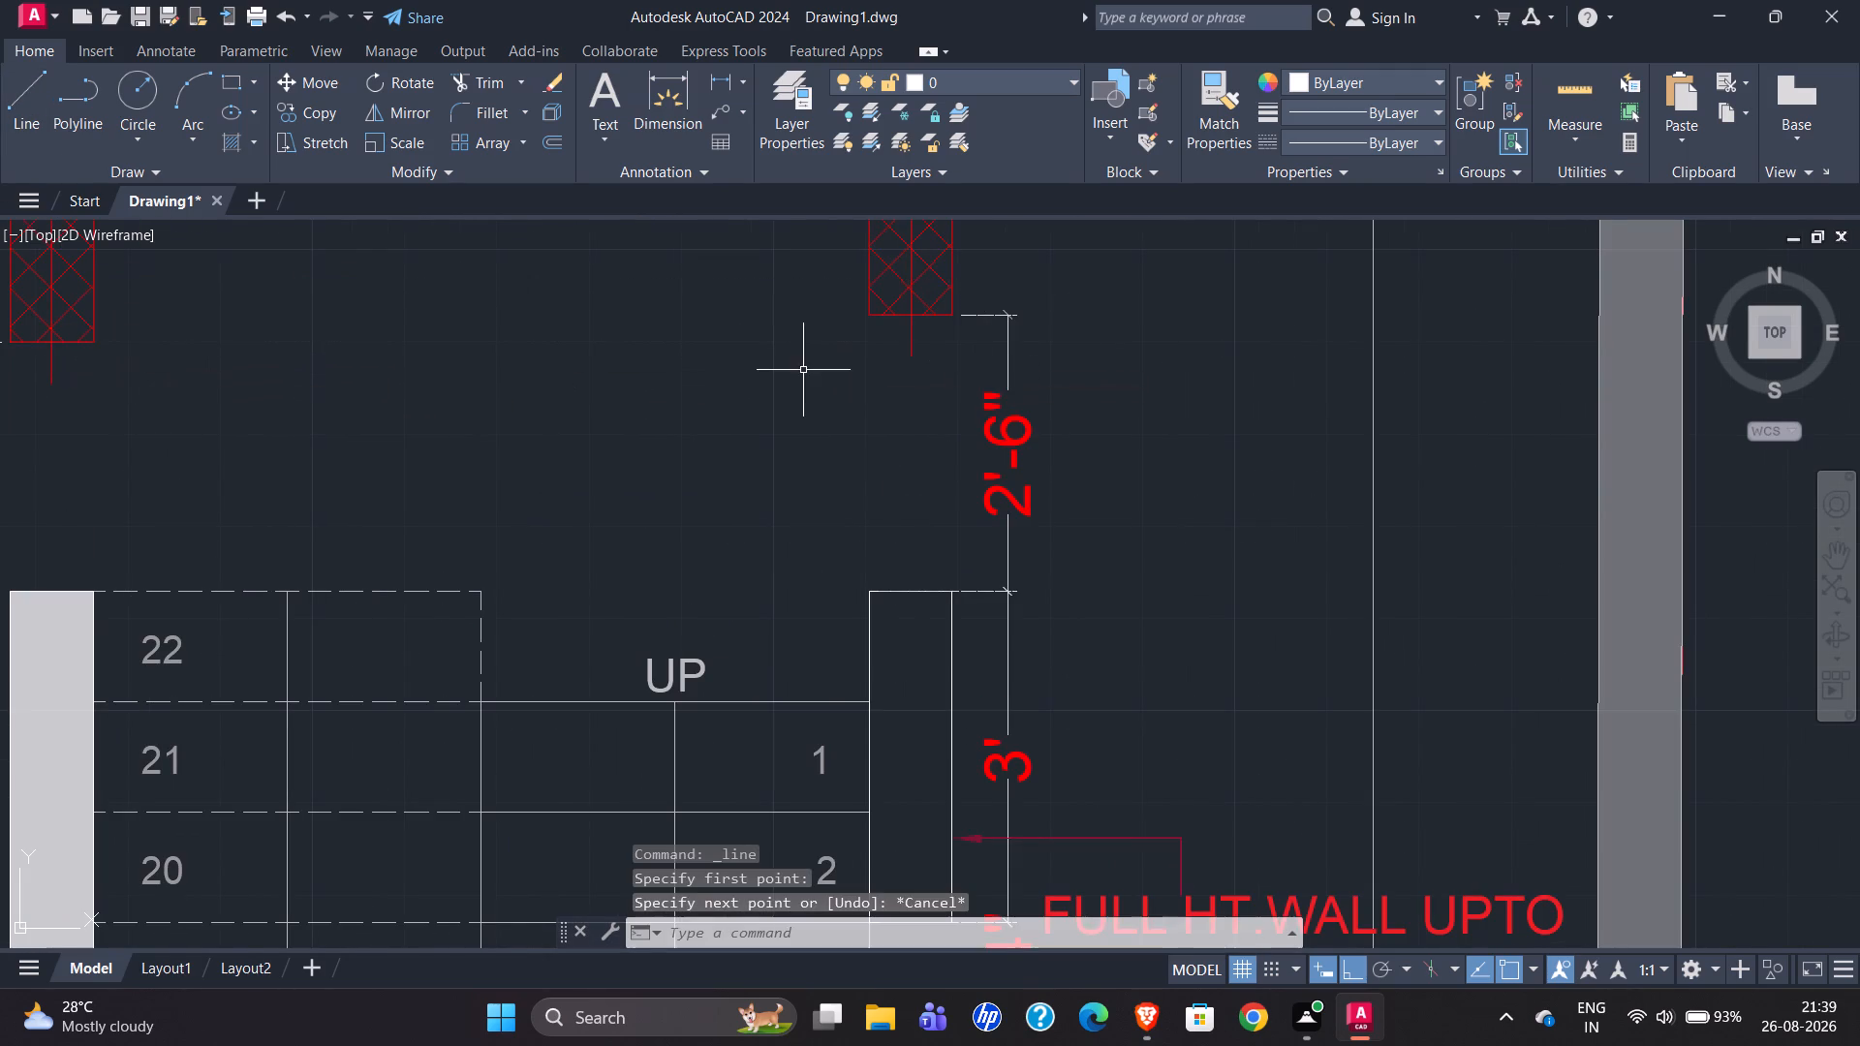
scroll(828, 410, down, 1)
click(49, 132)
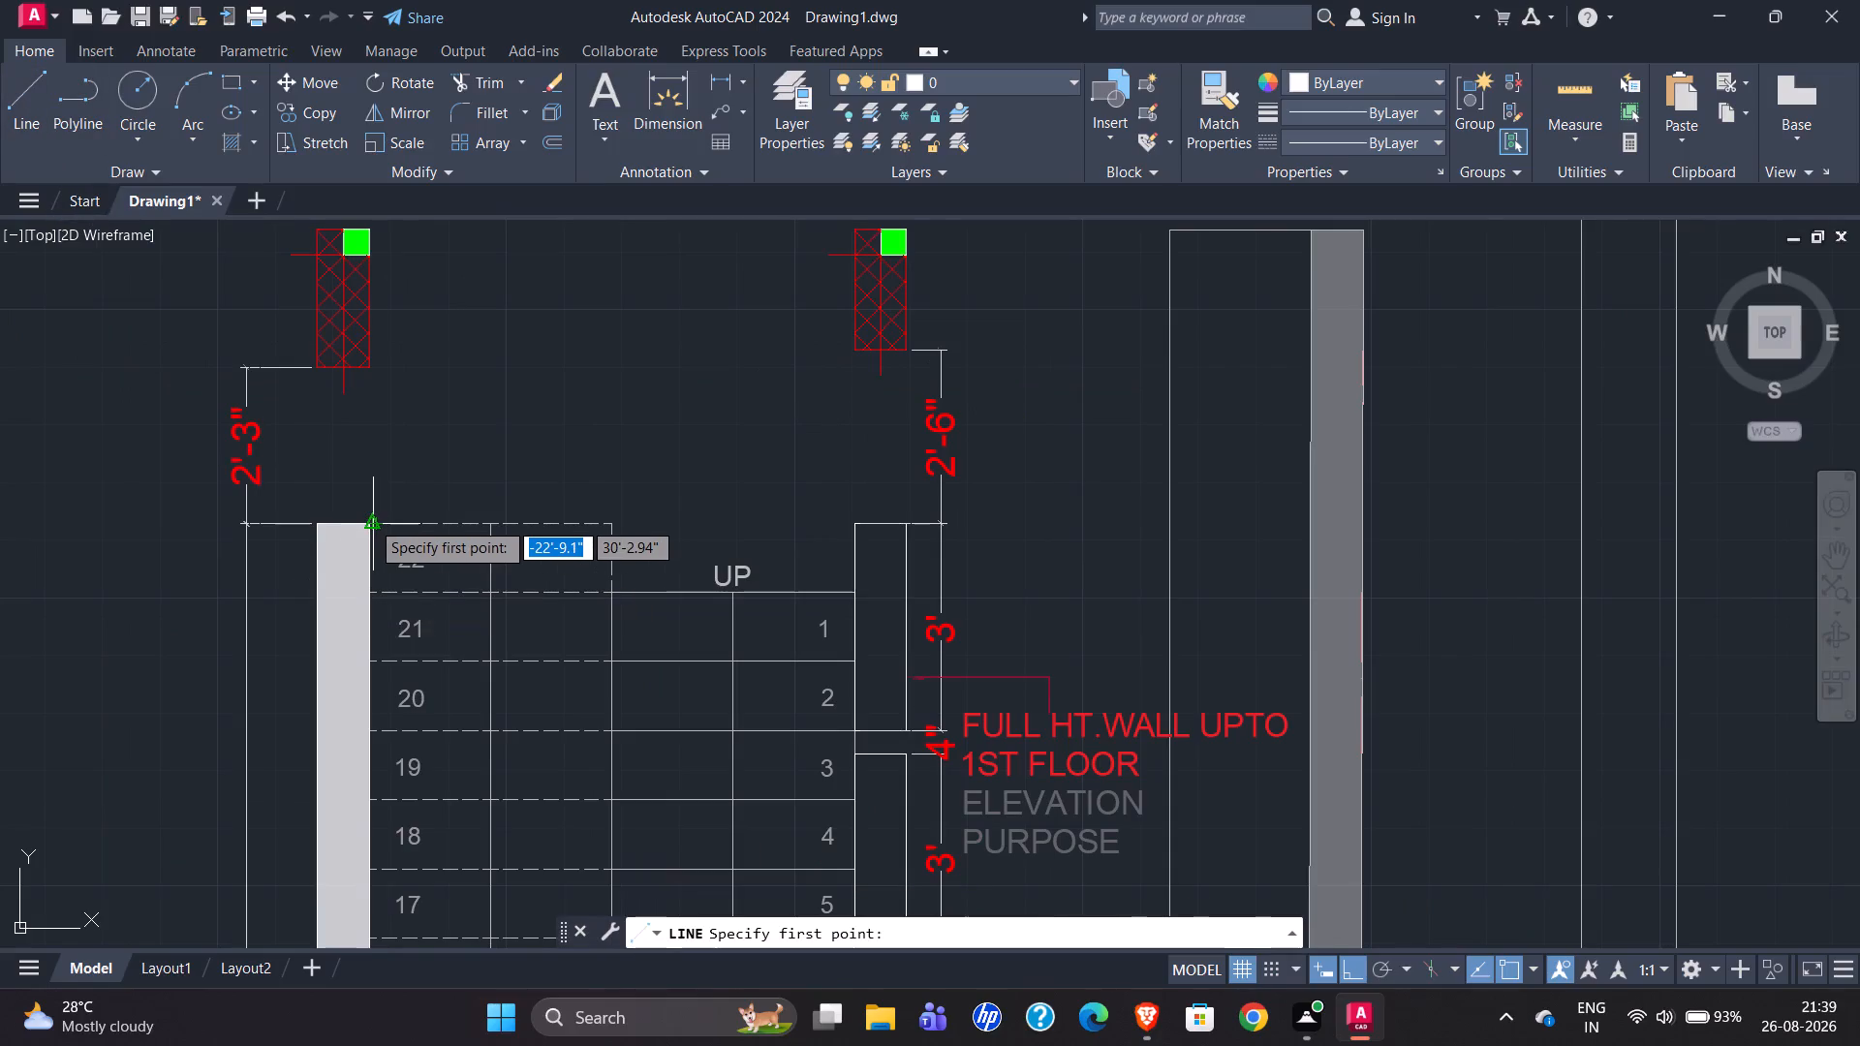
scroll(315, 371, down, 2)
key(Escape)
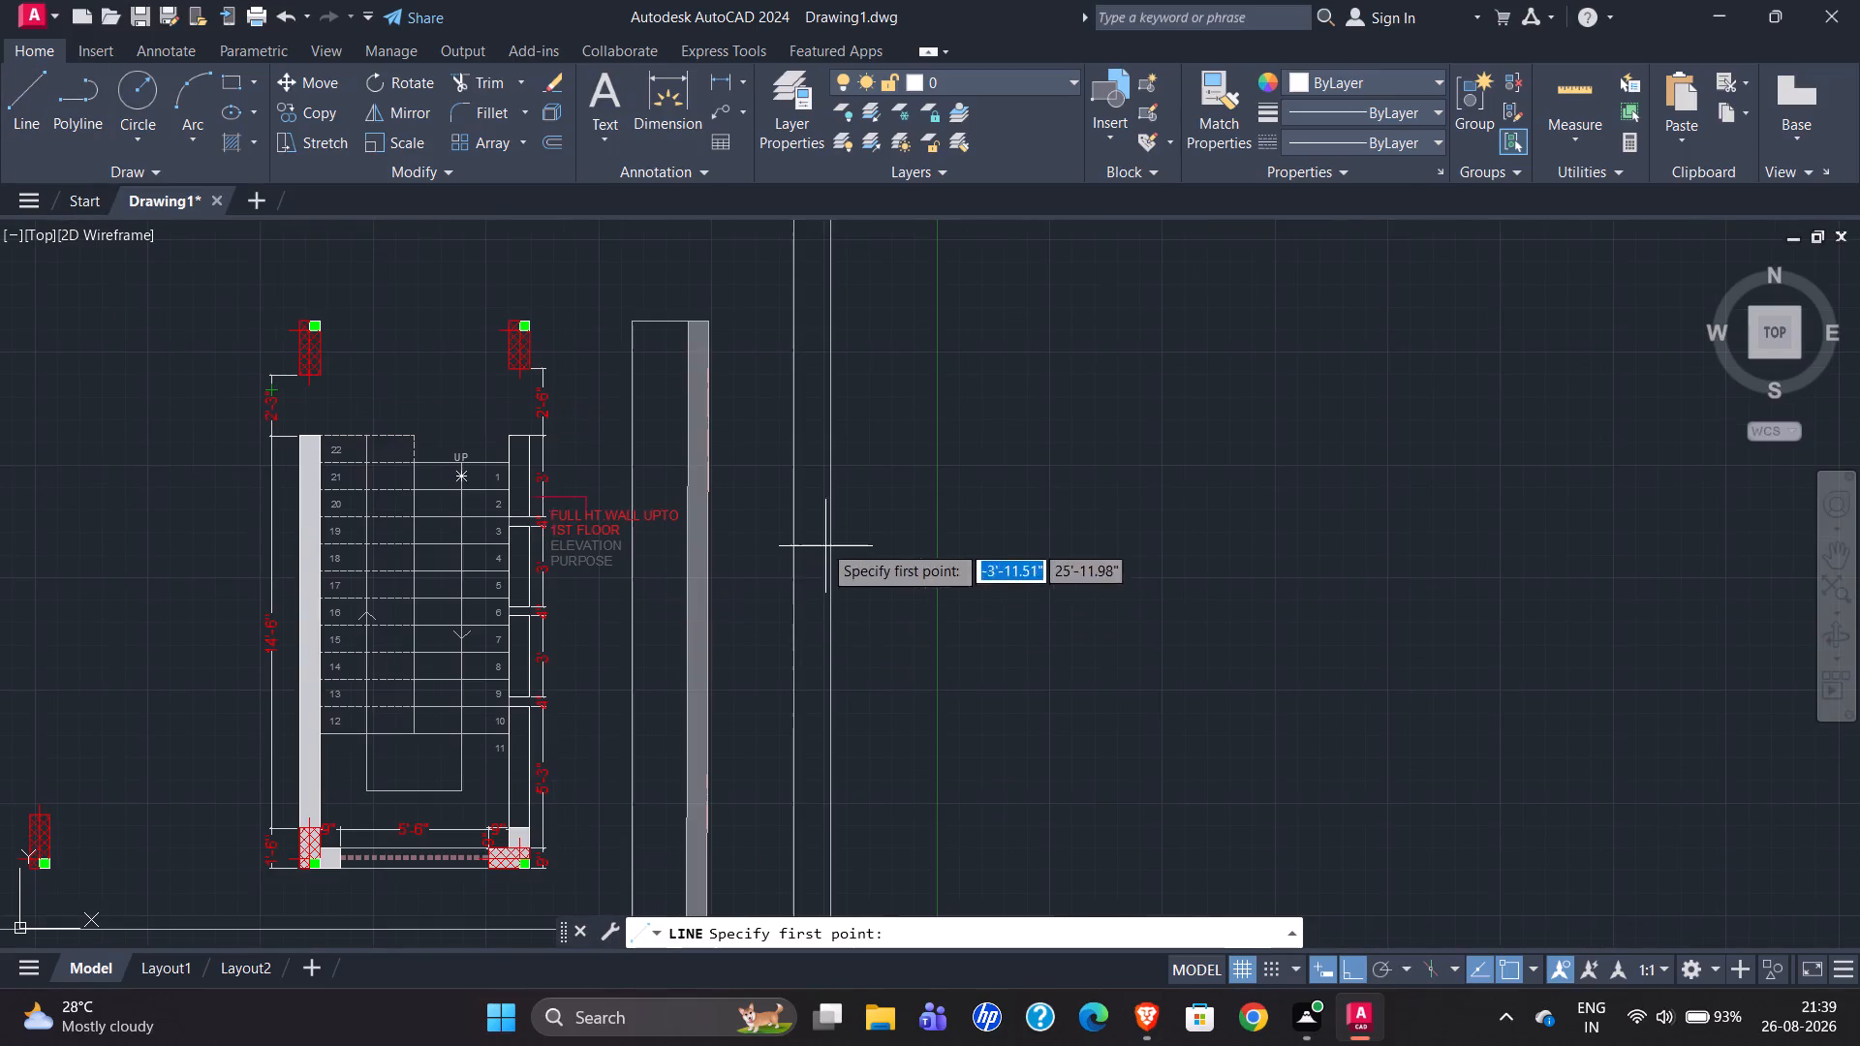
Draw a 16' vertical line upward from the compound-wall end of the staircase's outer bottom line.
scroll(381, 483, down, 2)
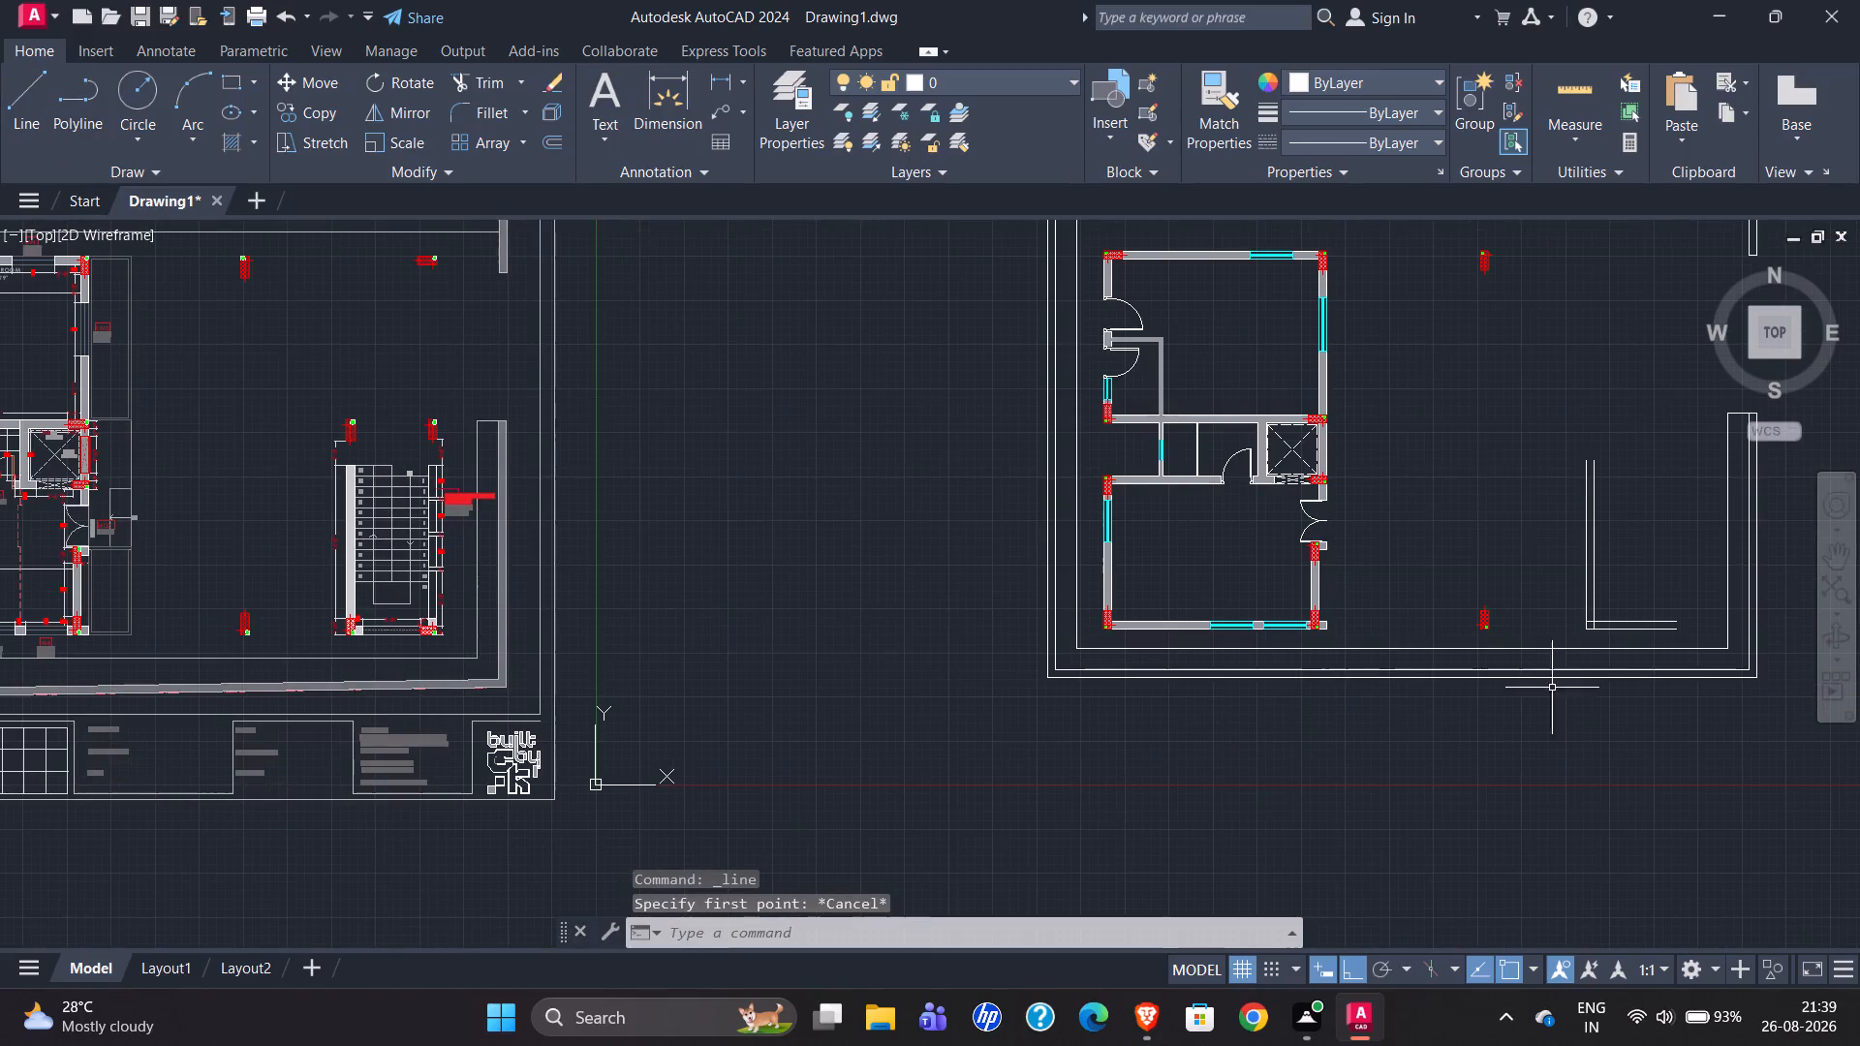
scroll(697, 644, down, 1)
scroll(1313, 612, up, 3)
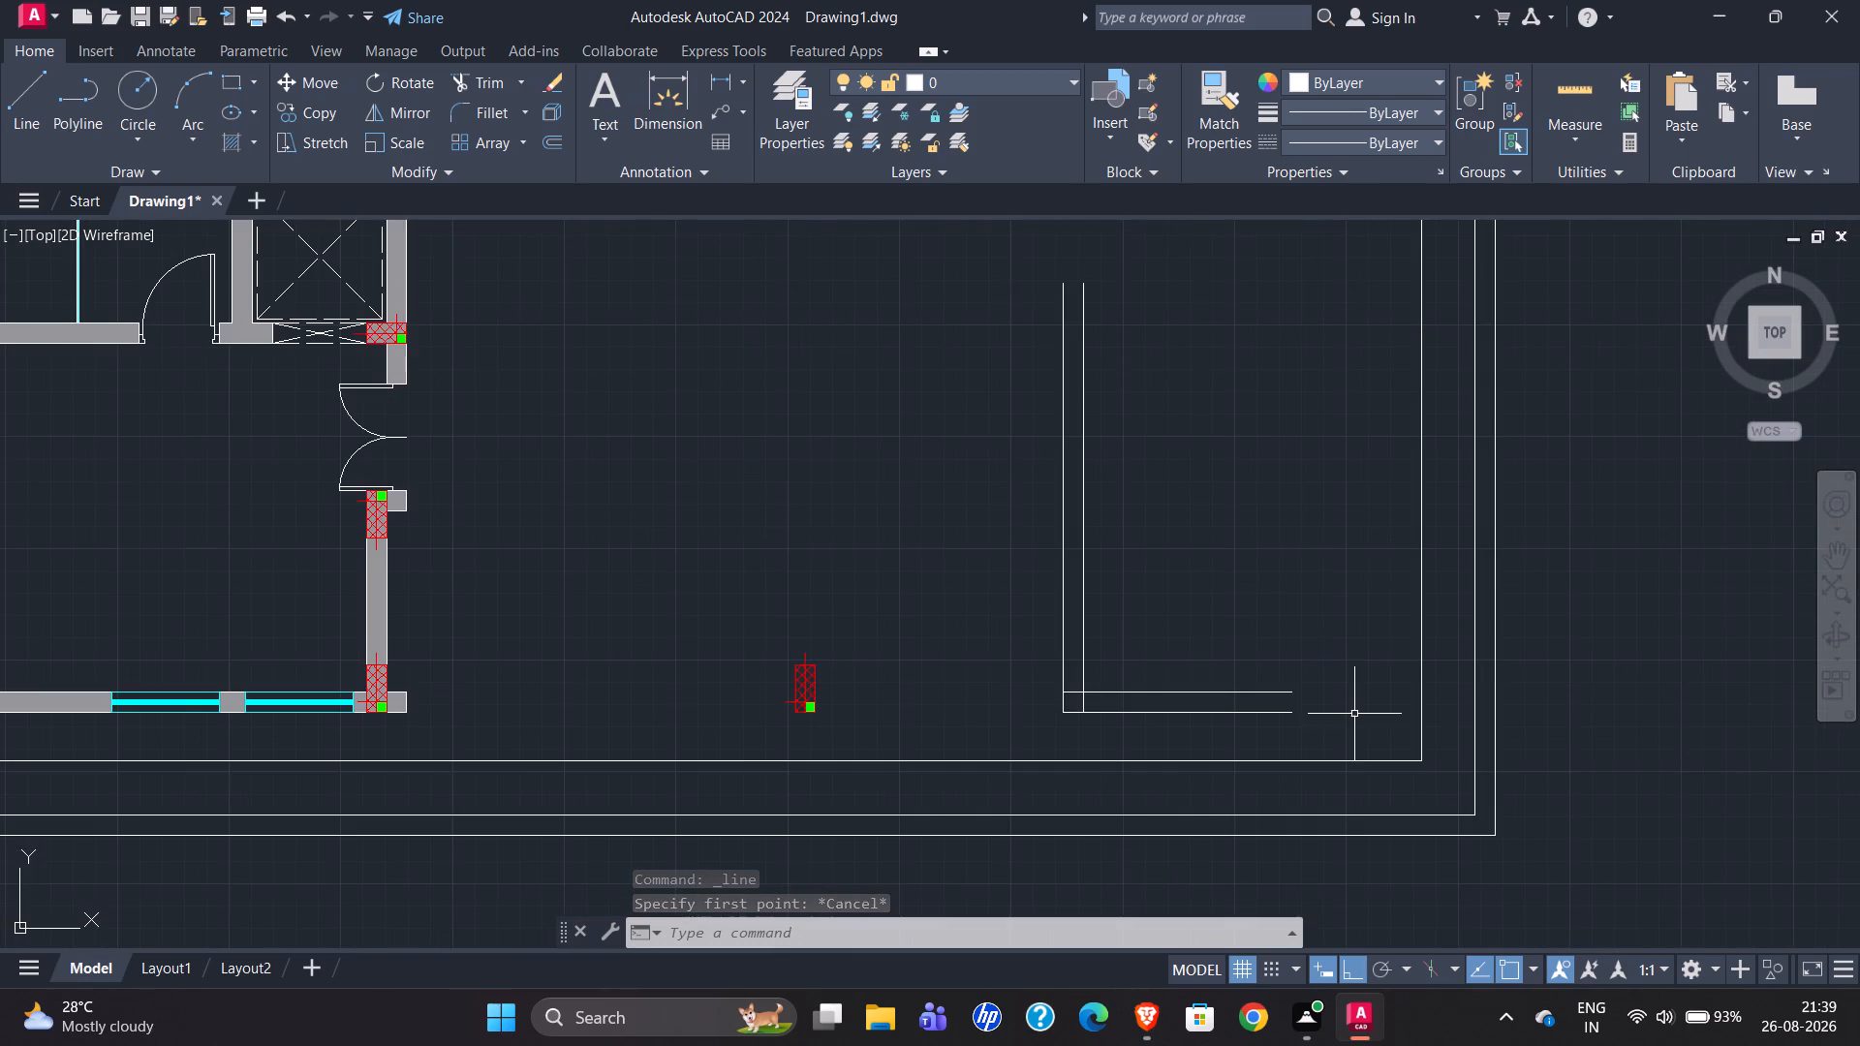
click(29, 134)
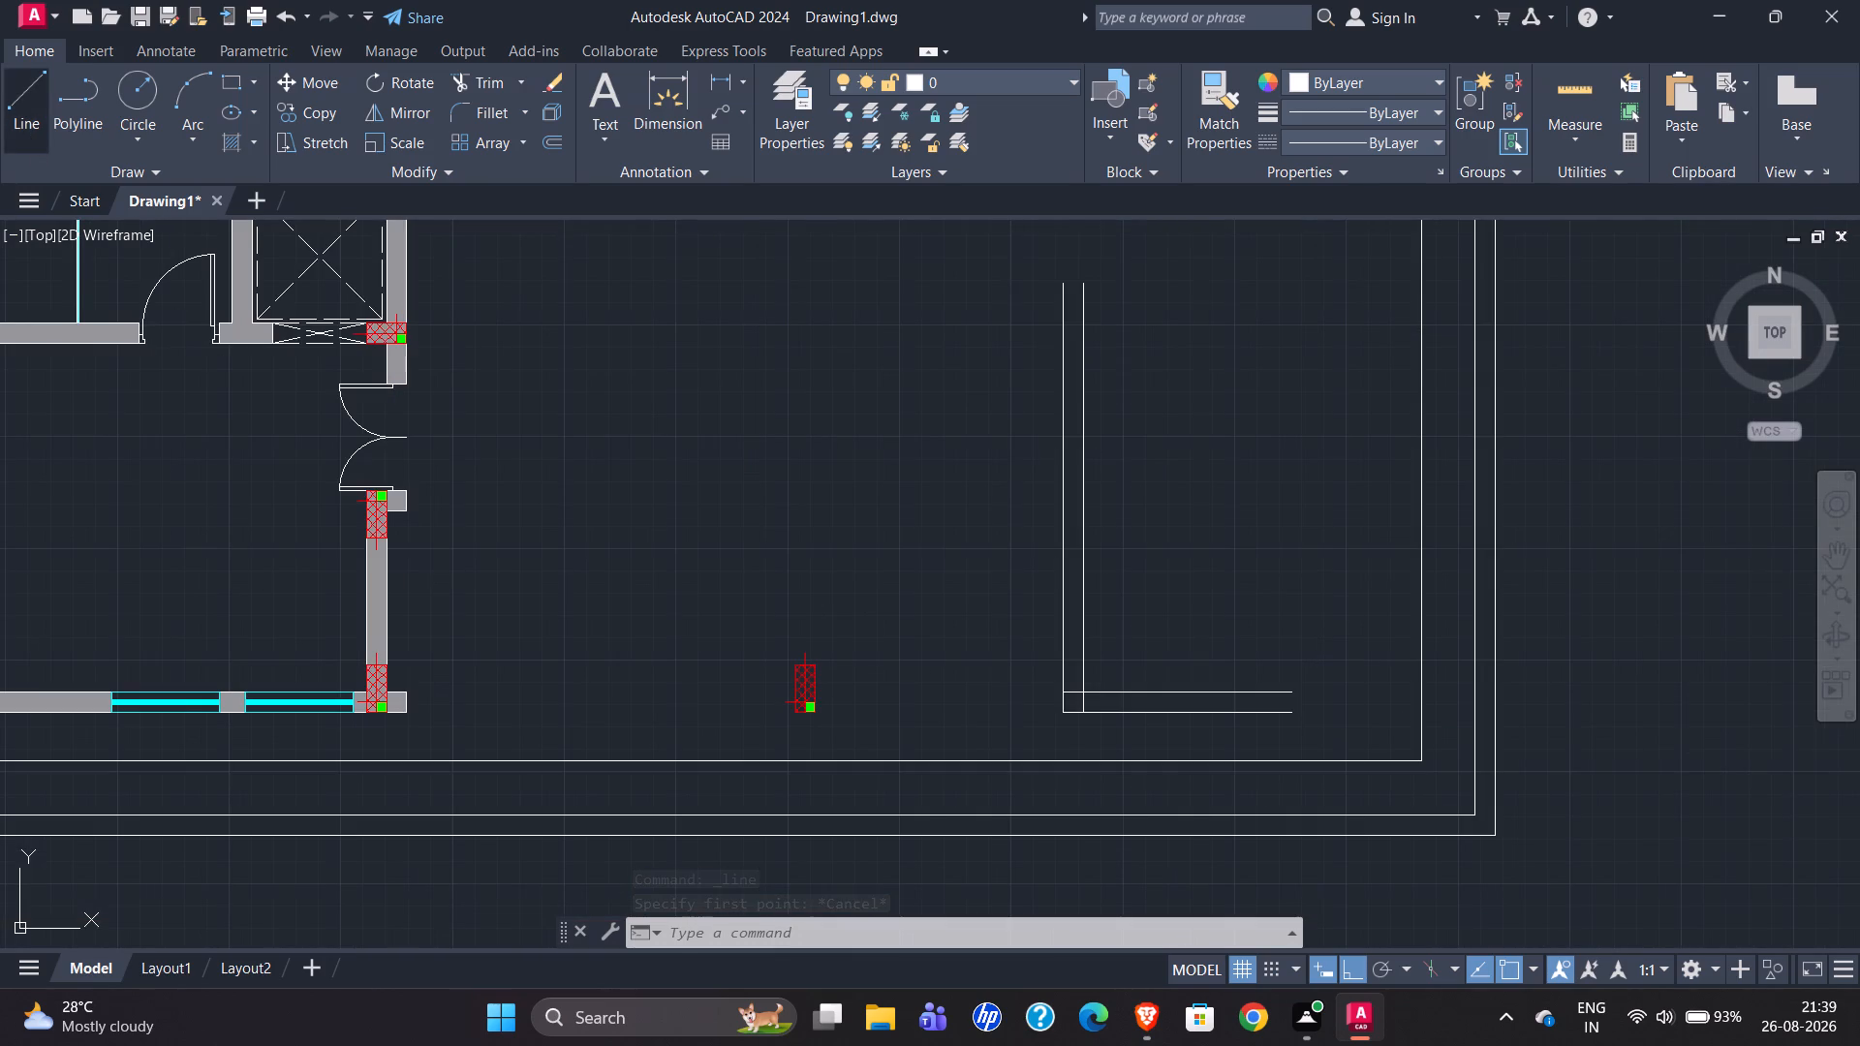
click(1292, 711)
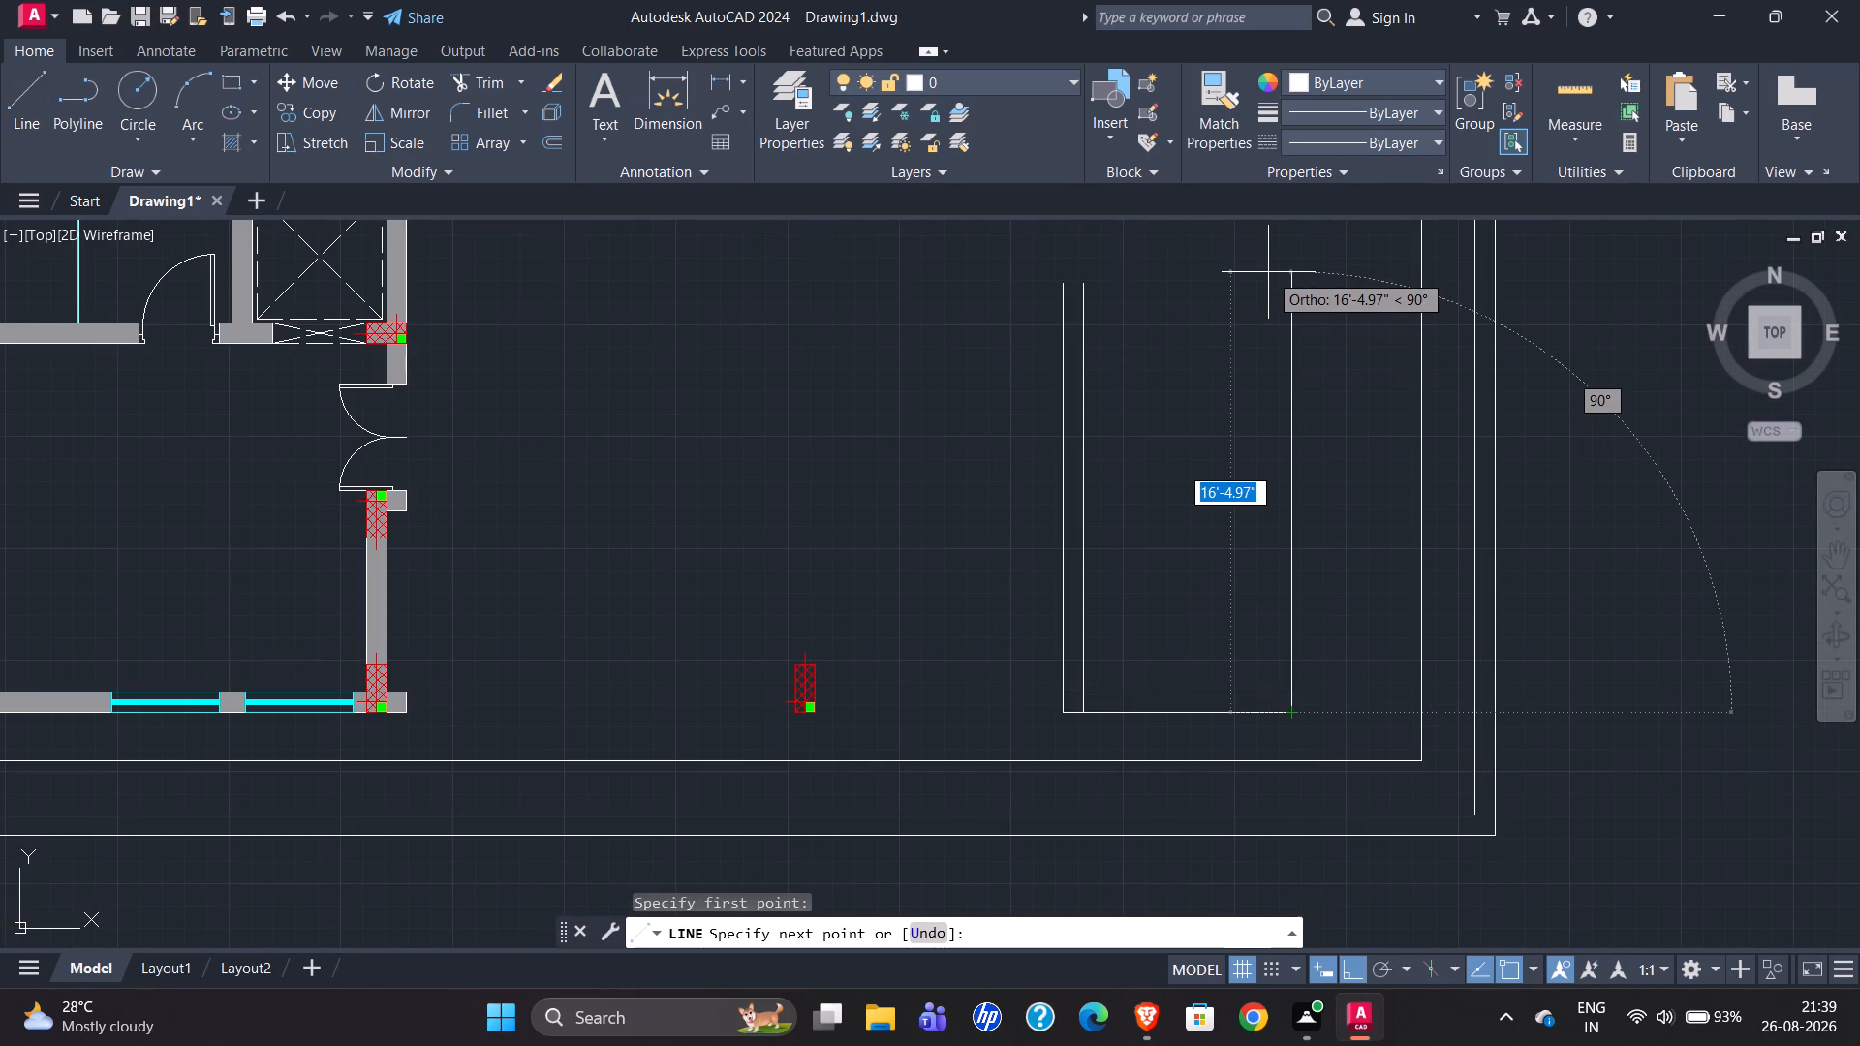
text(16')
key(Return)
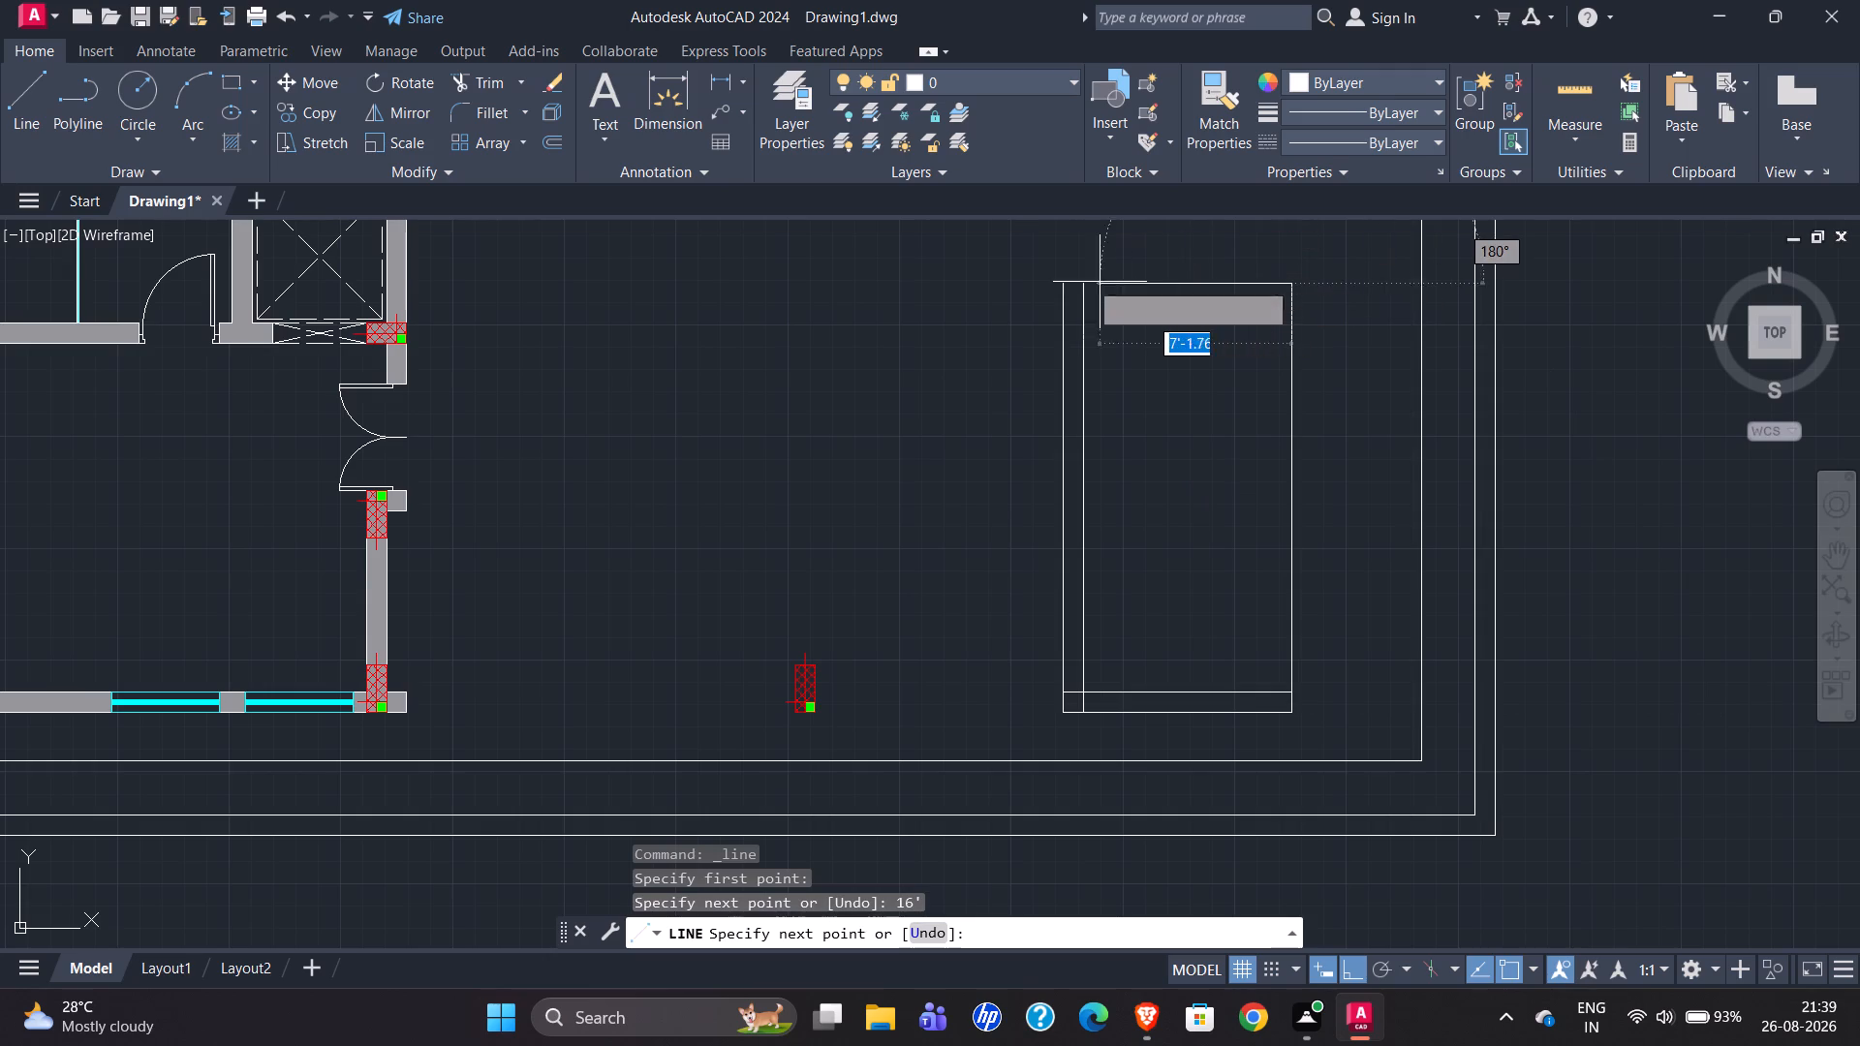
key(Escape)
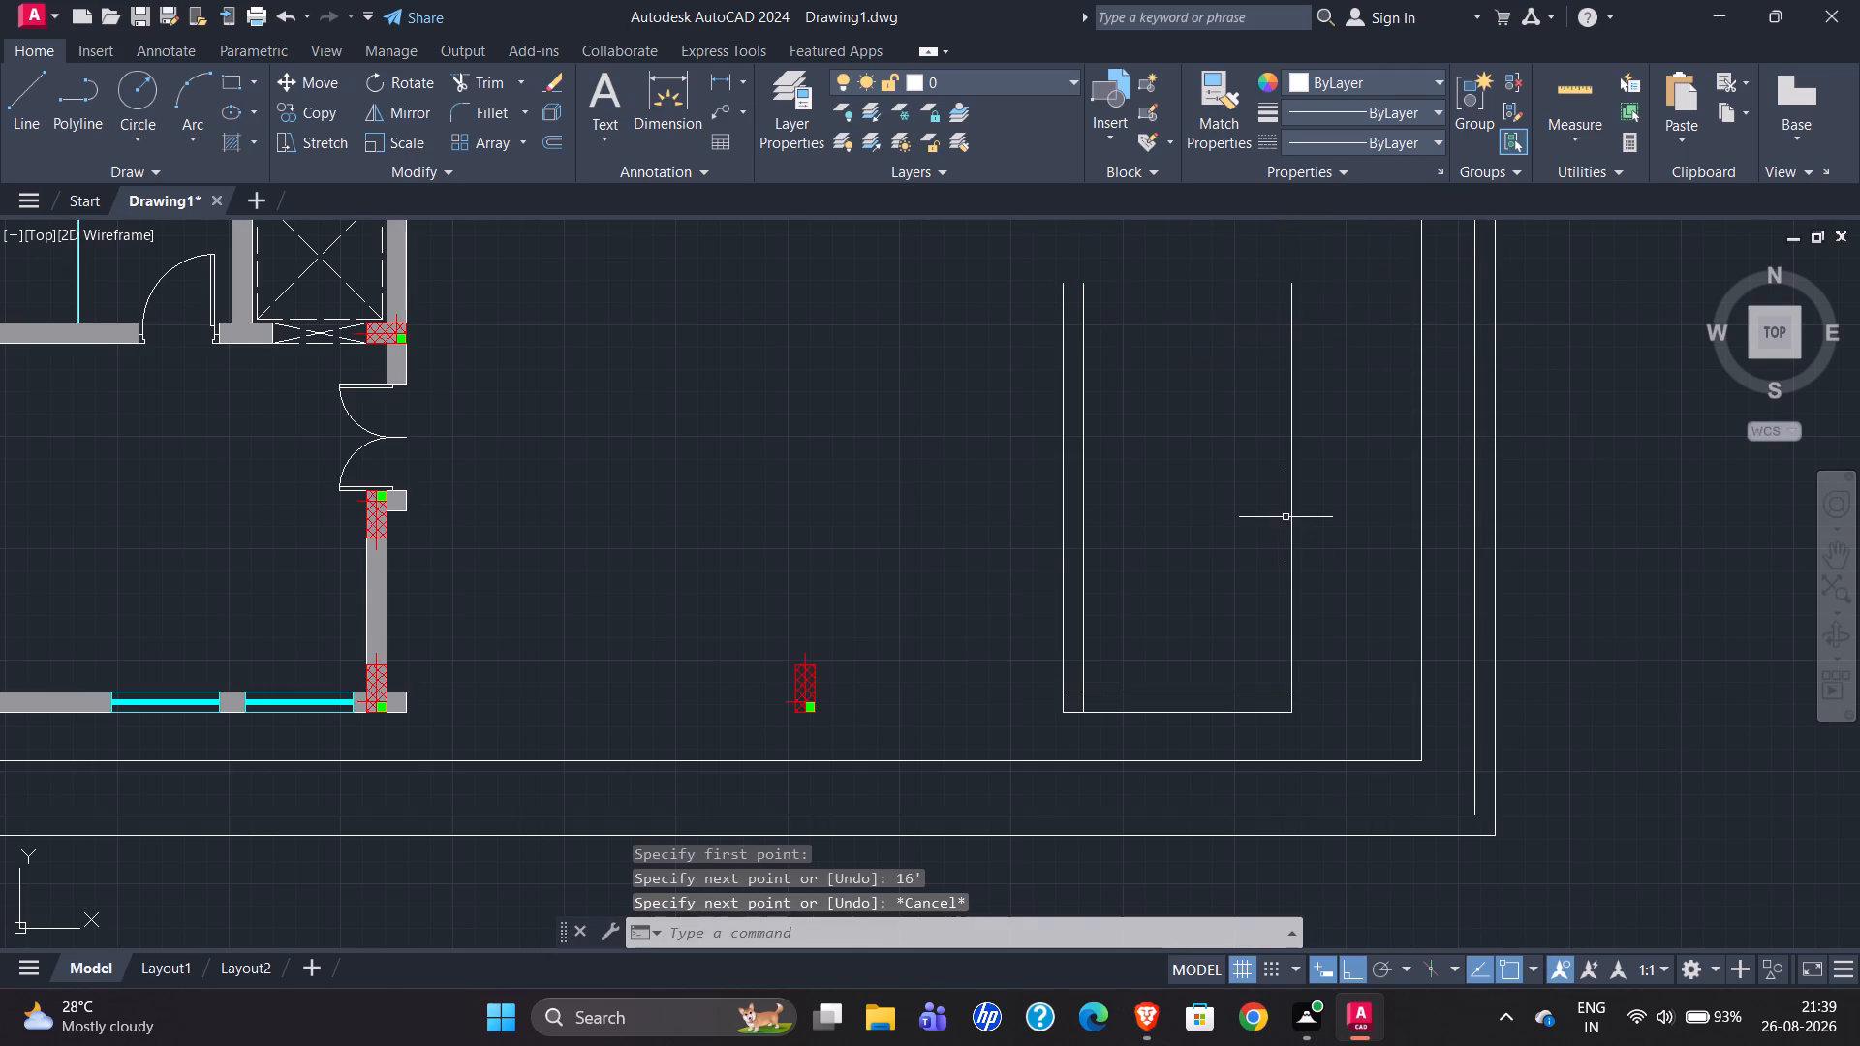
Offset the 16' staircase side line 9" toward the inside of the staircase to form the wall thickness.
click(1291, 517)
key(o)
key(Return)
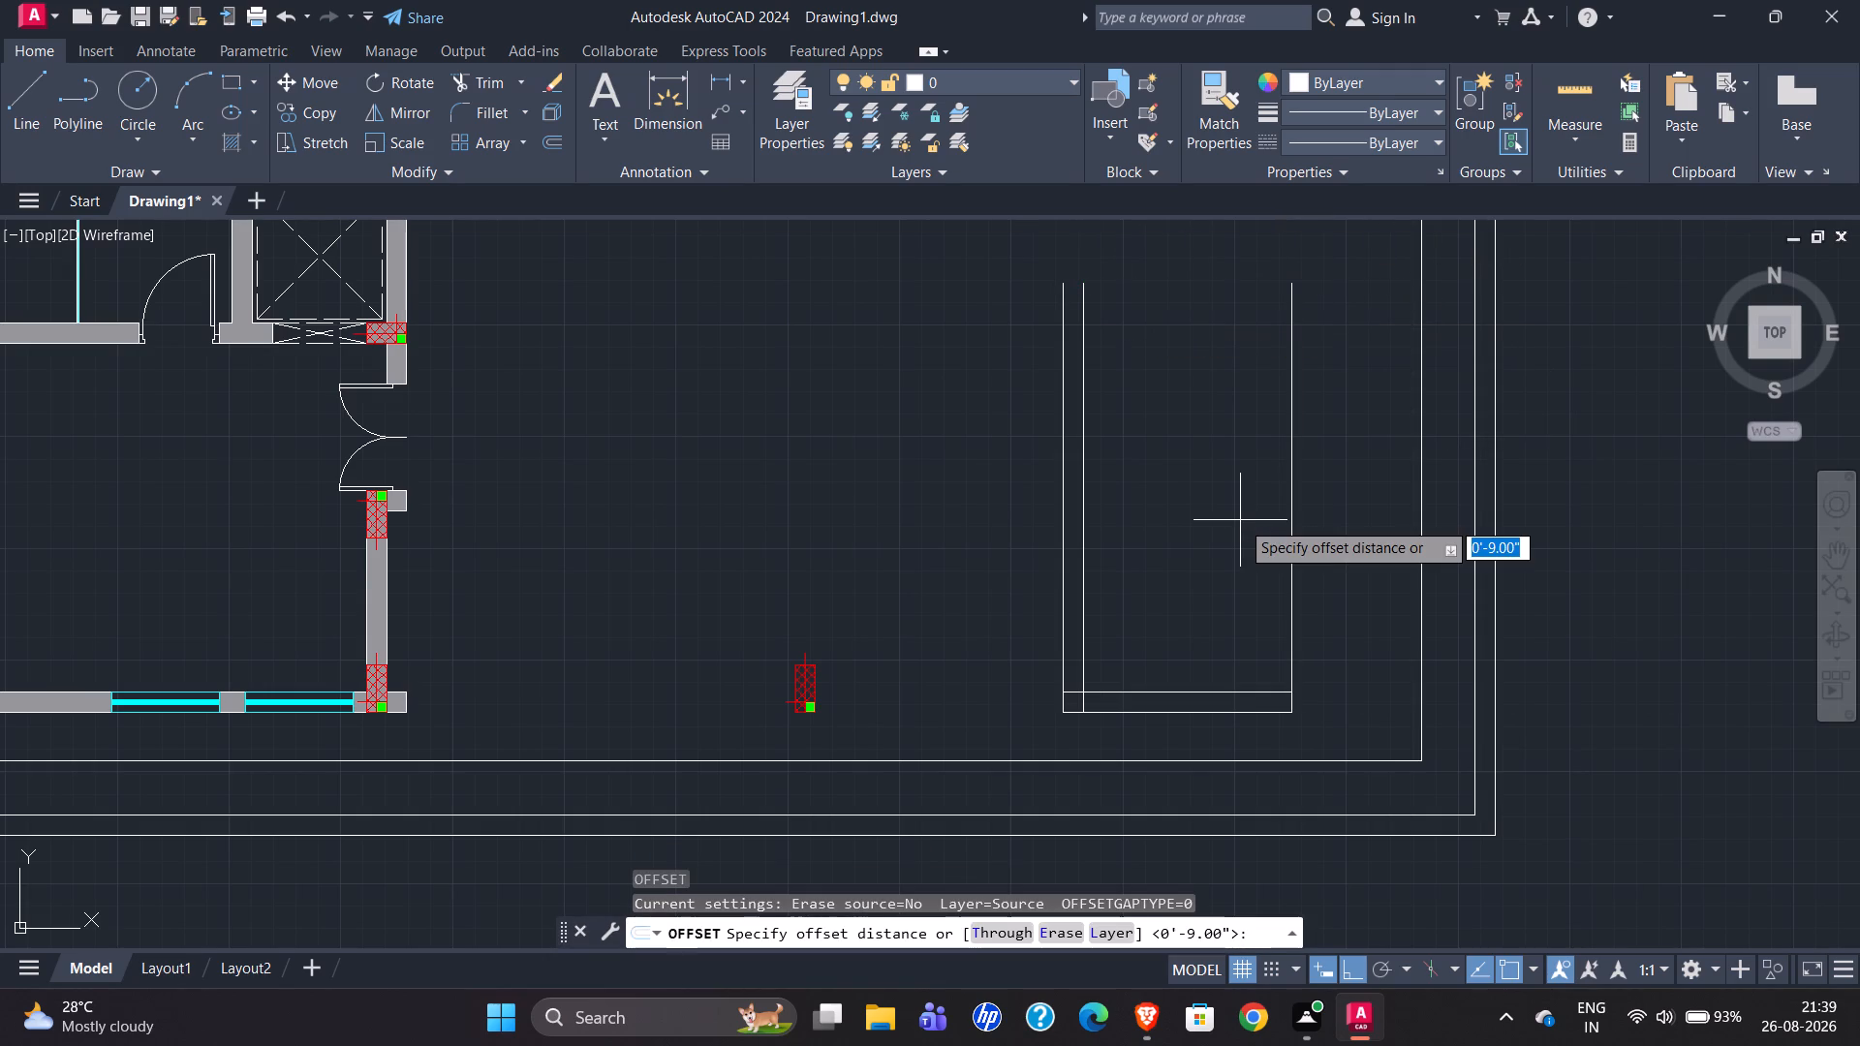
key(9)
key(shift+quotedbl)
key(Return)
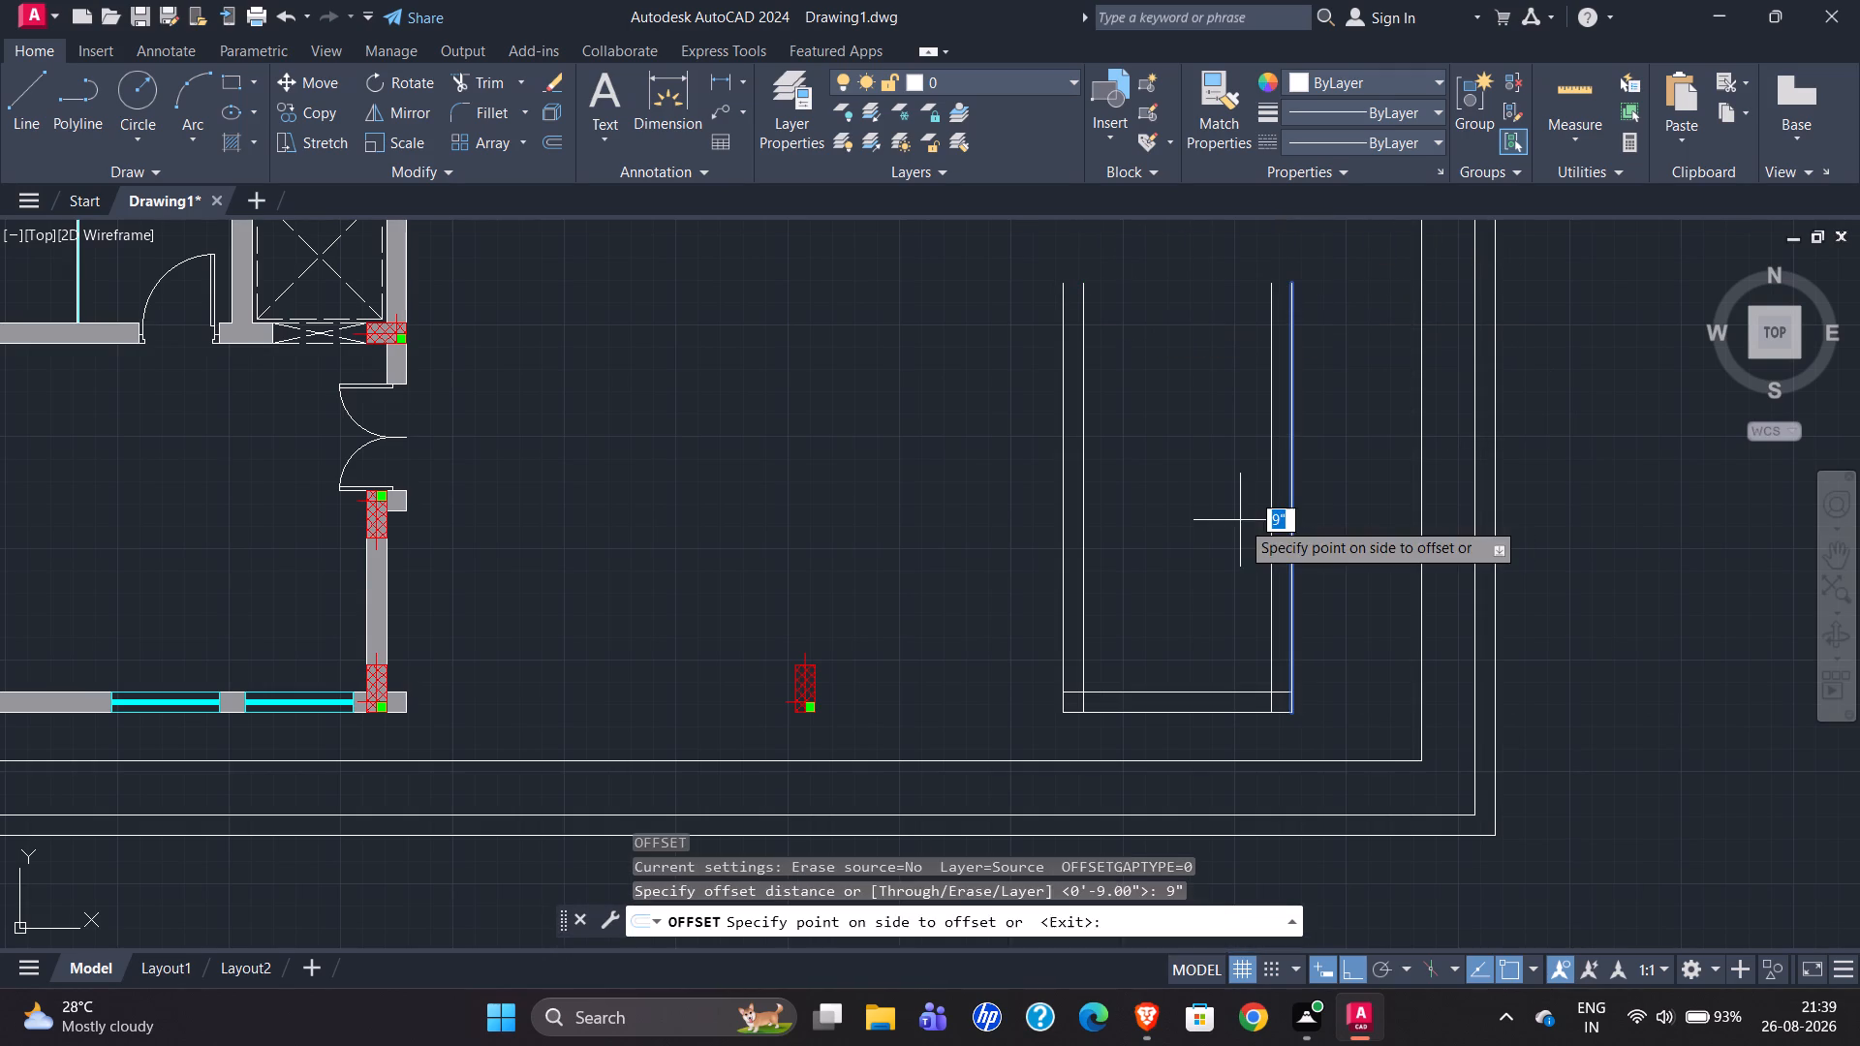
click(1212, 520)
key(Escape)
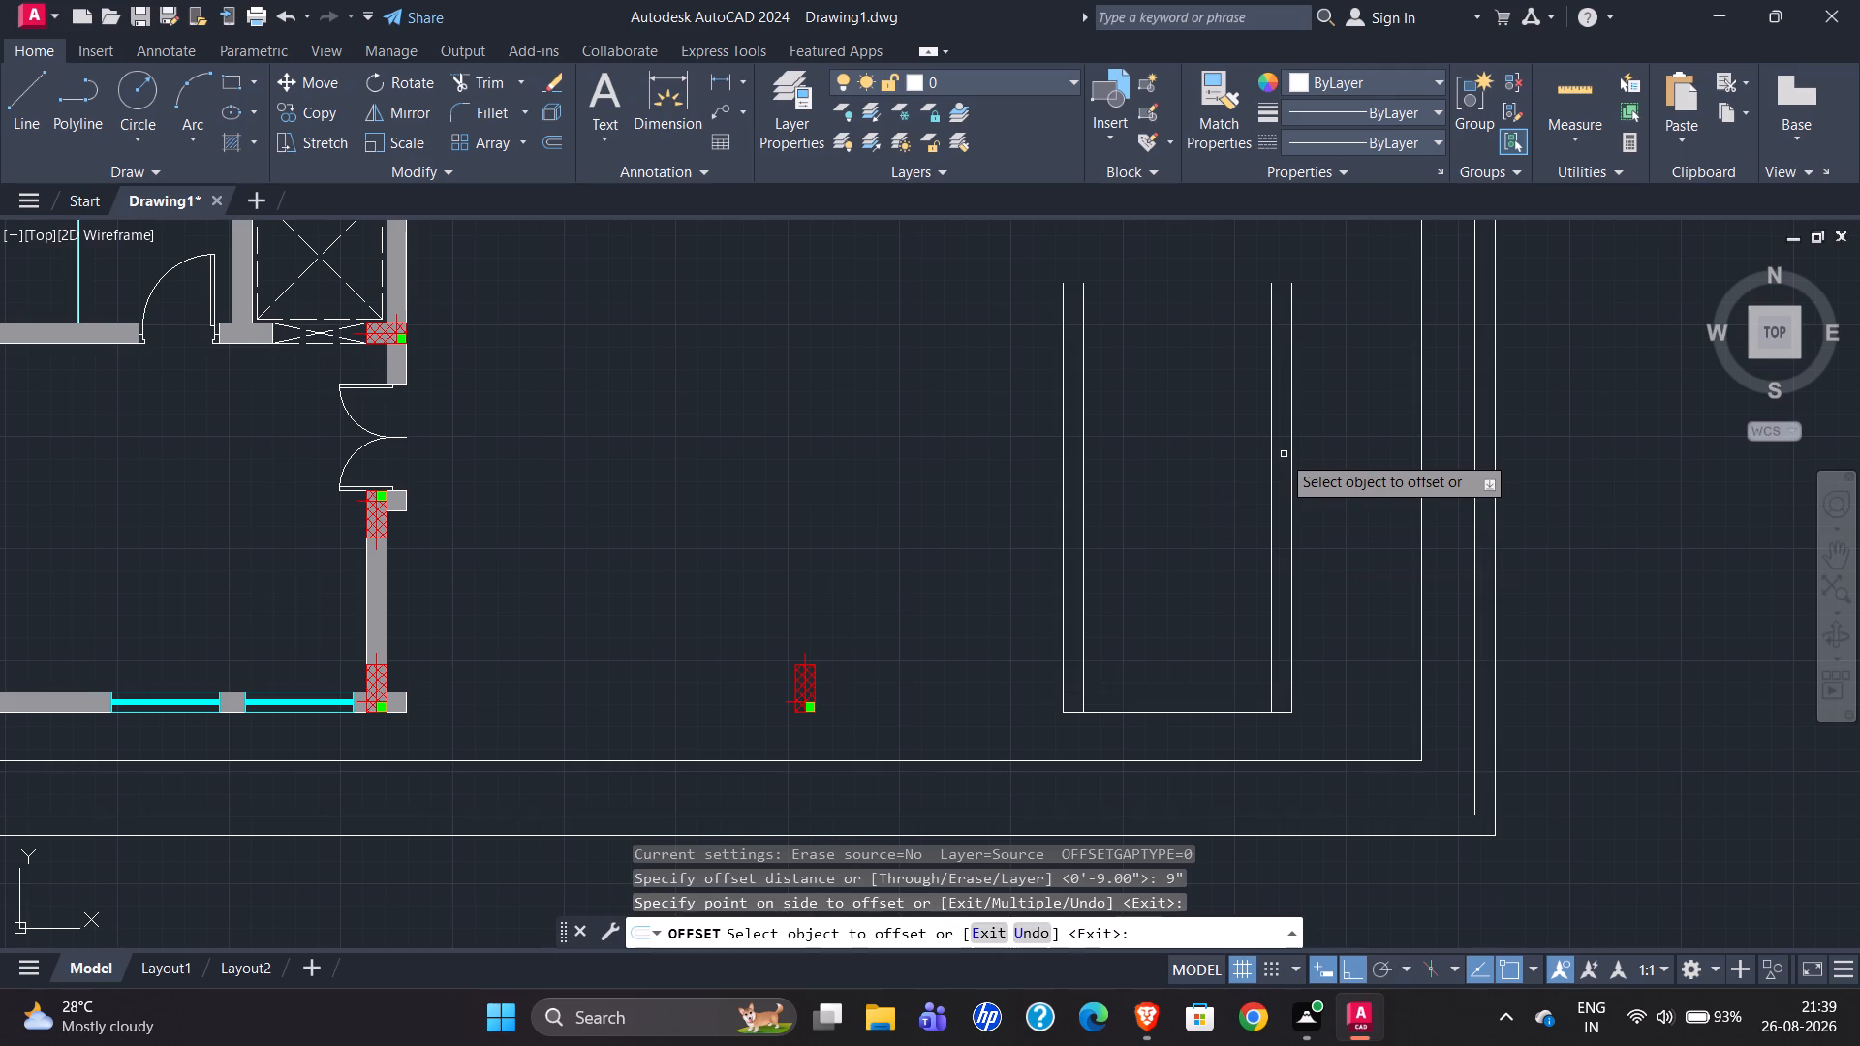
Trim the overlapping inner wall lines at both lower corners of the staircase.
text(tr)
key(Return)
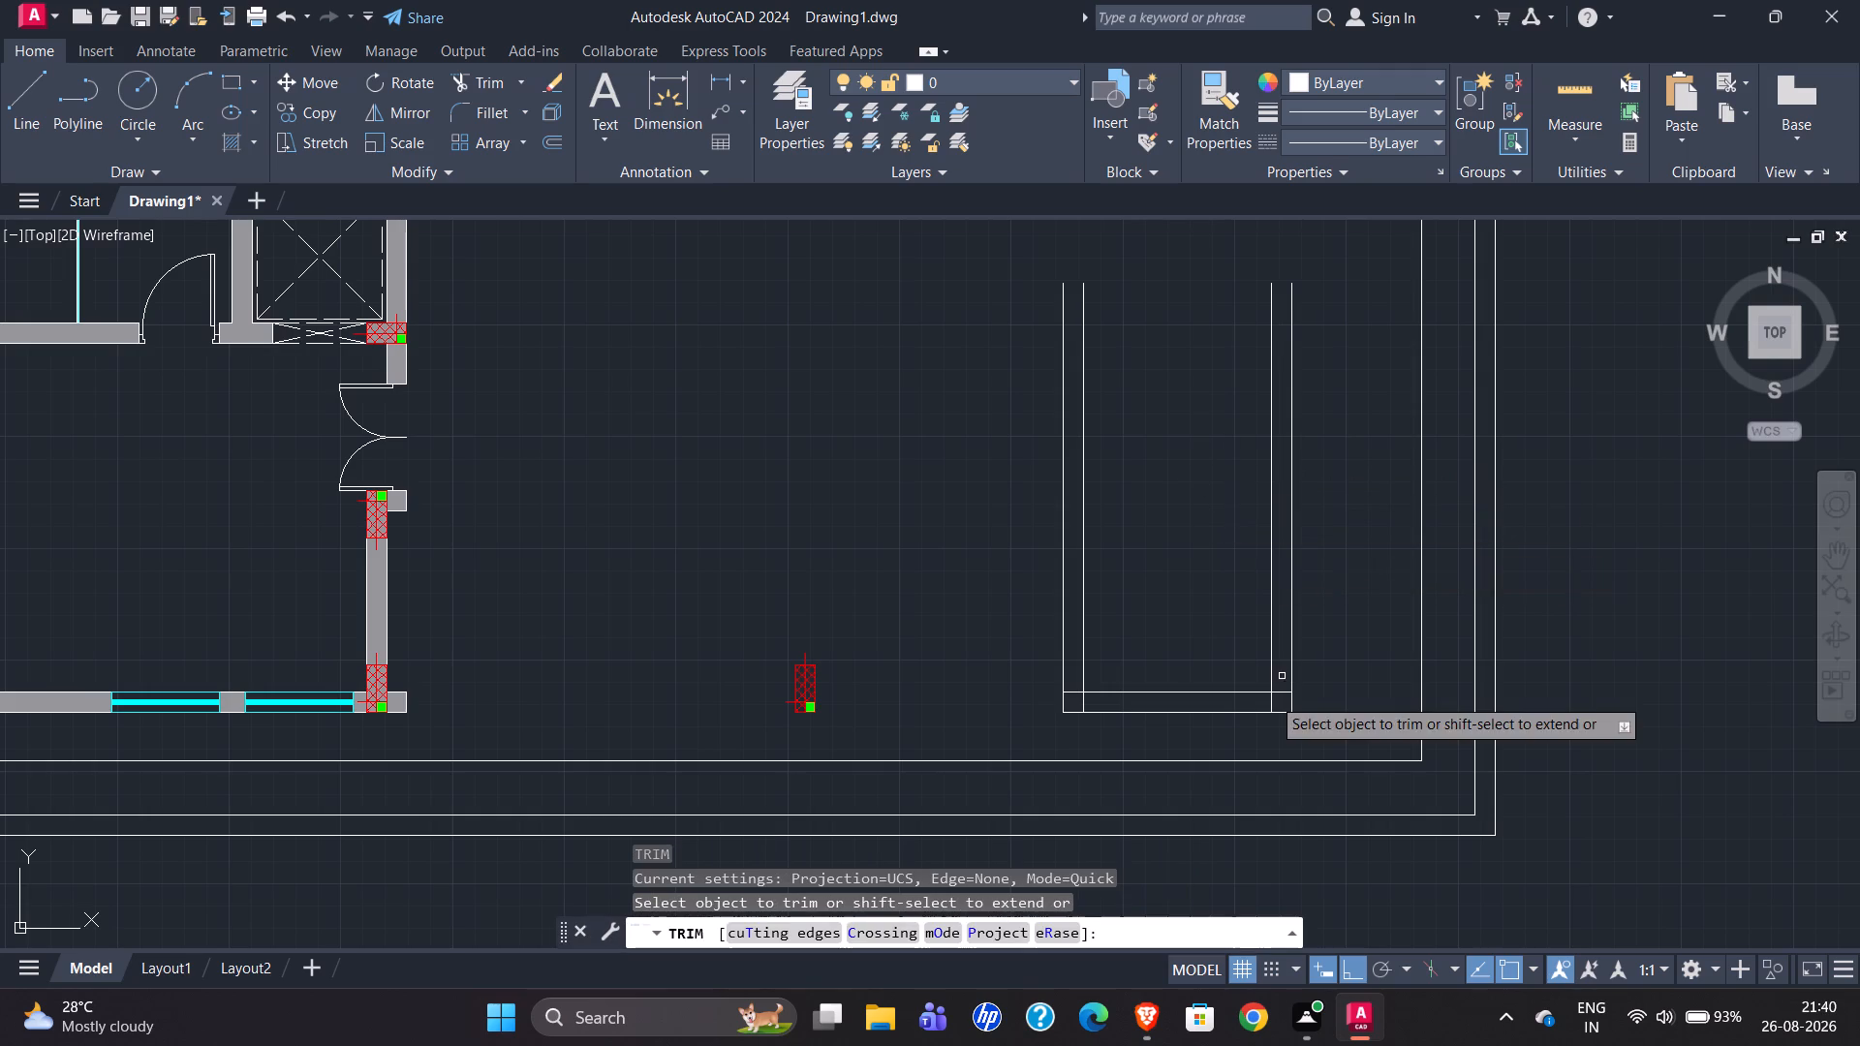
scroll(1178, 753, up, 2)
drag(908, 582, 935, 625)
drag(1394, 639, 1447, 582)
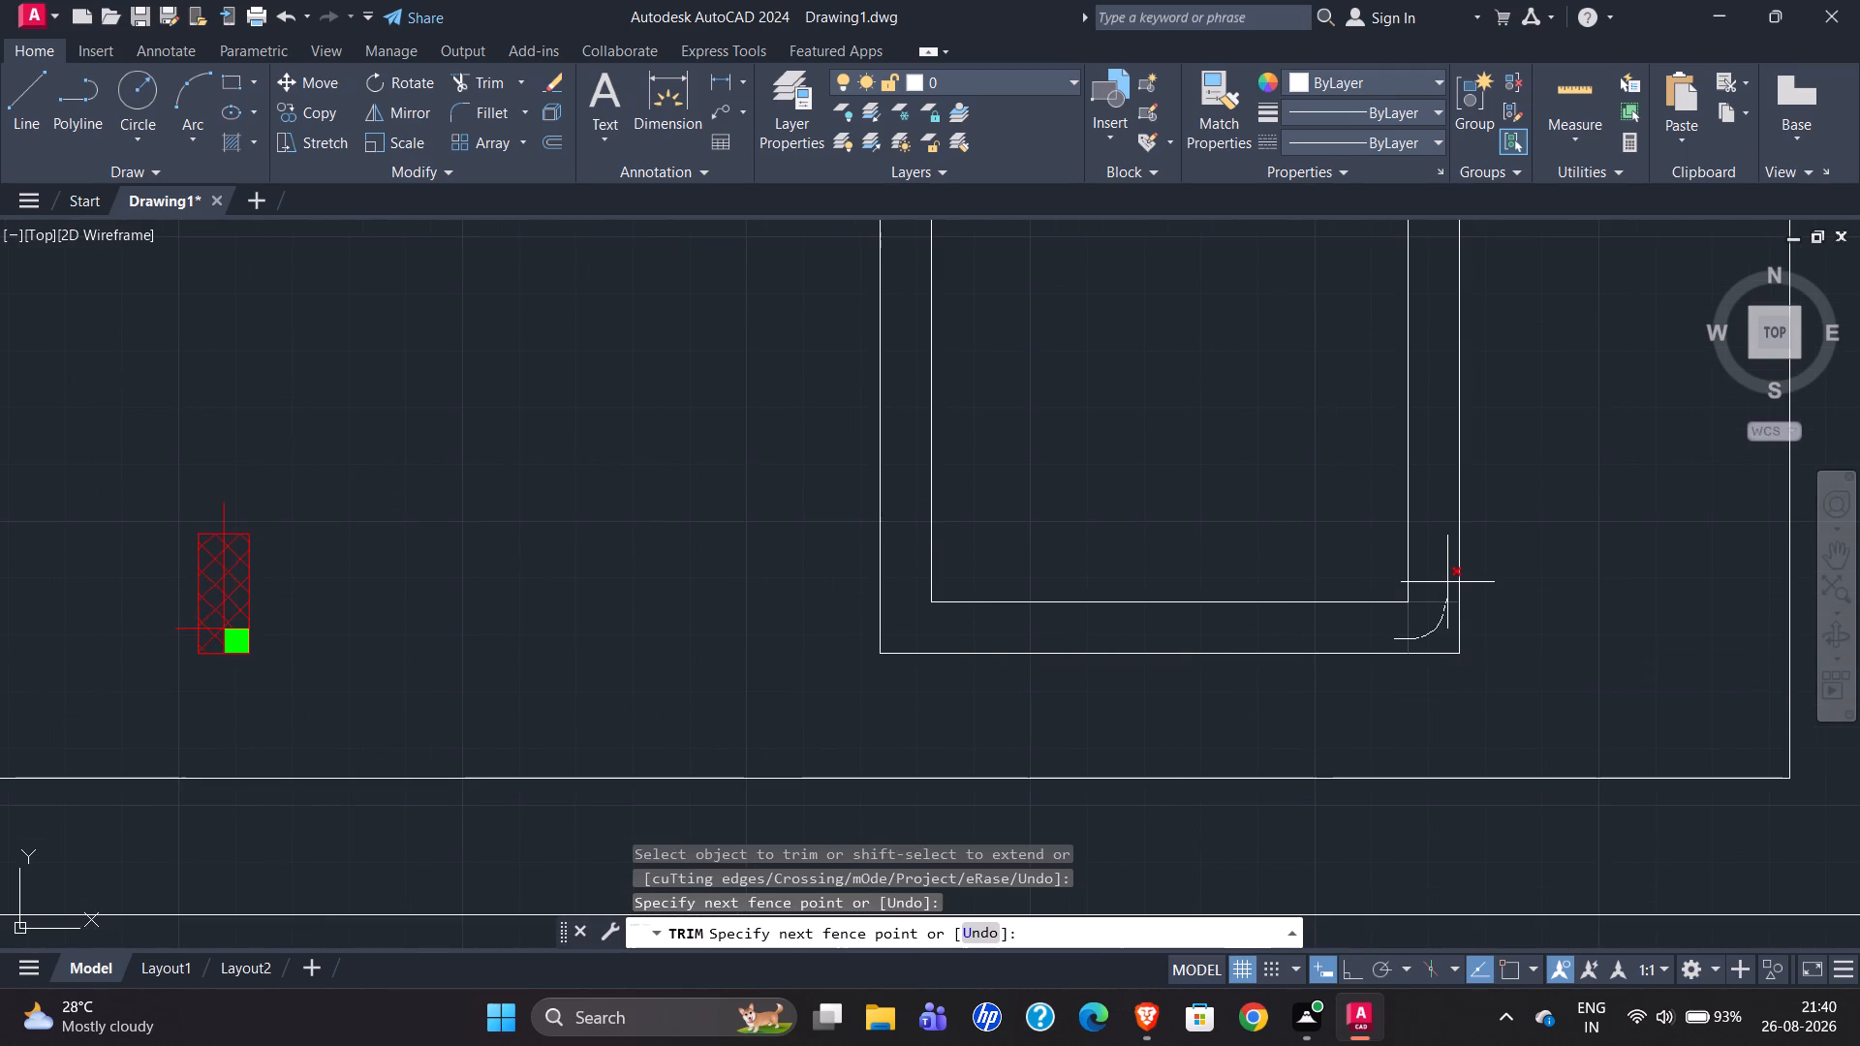
scroll(953, 783, down, 2)
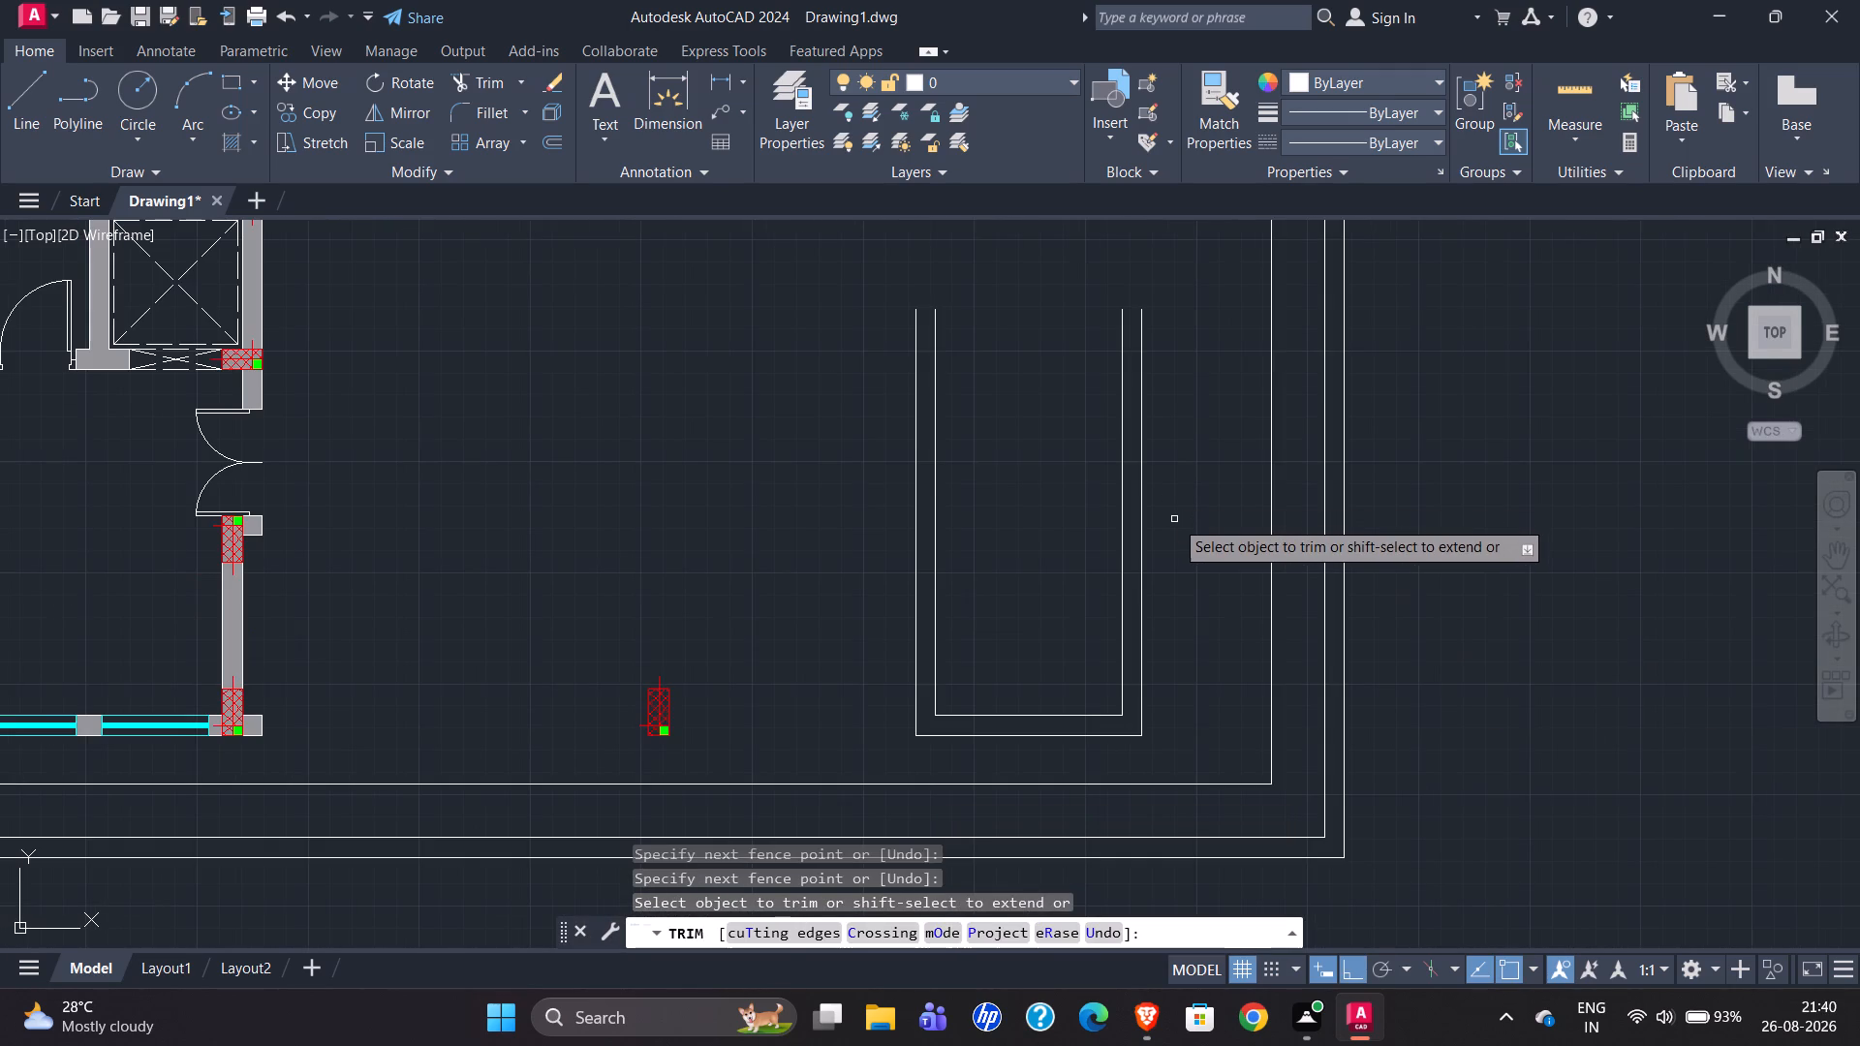
scroll(1174, 519, down, 1)
key(Escape)
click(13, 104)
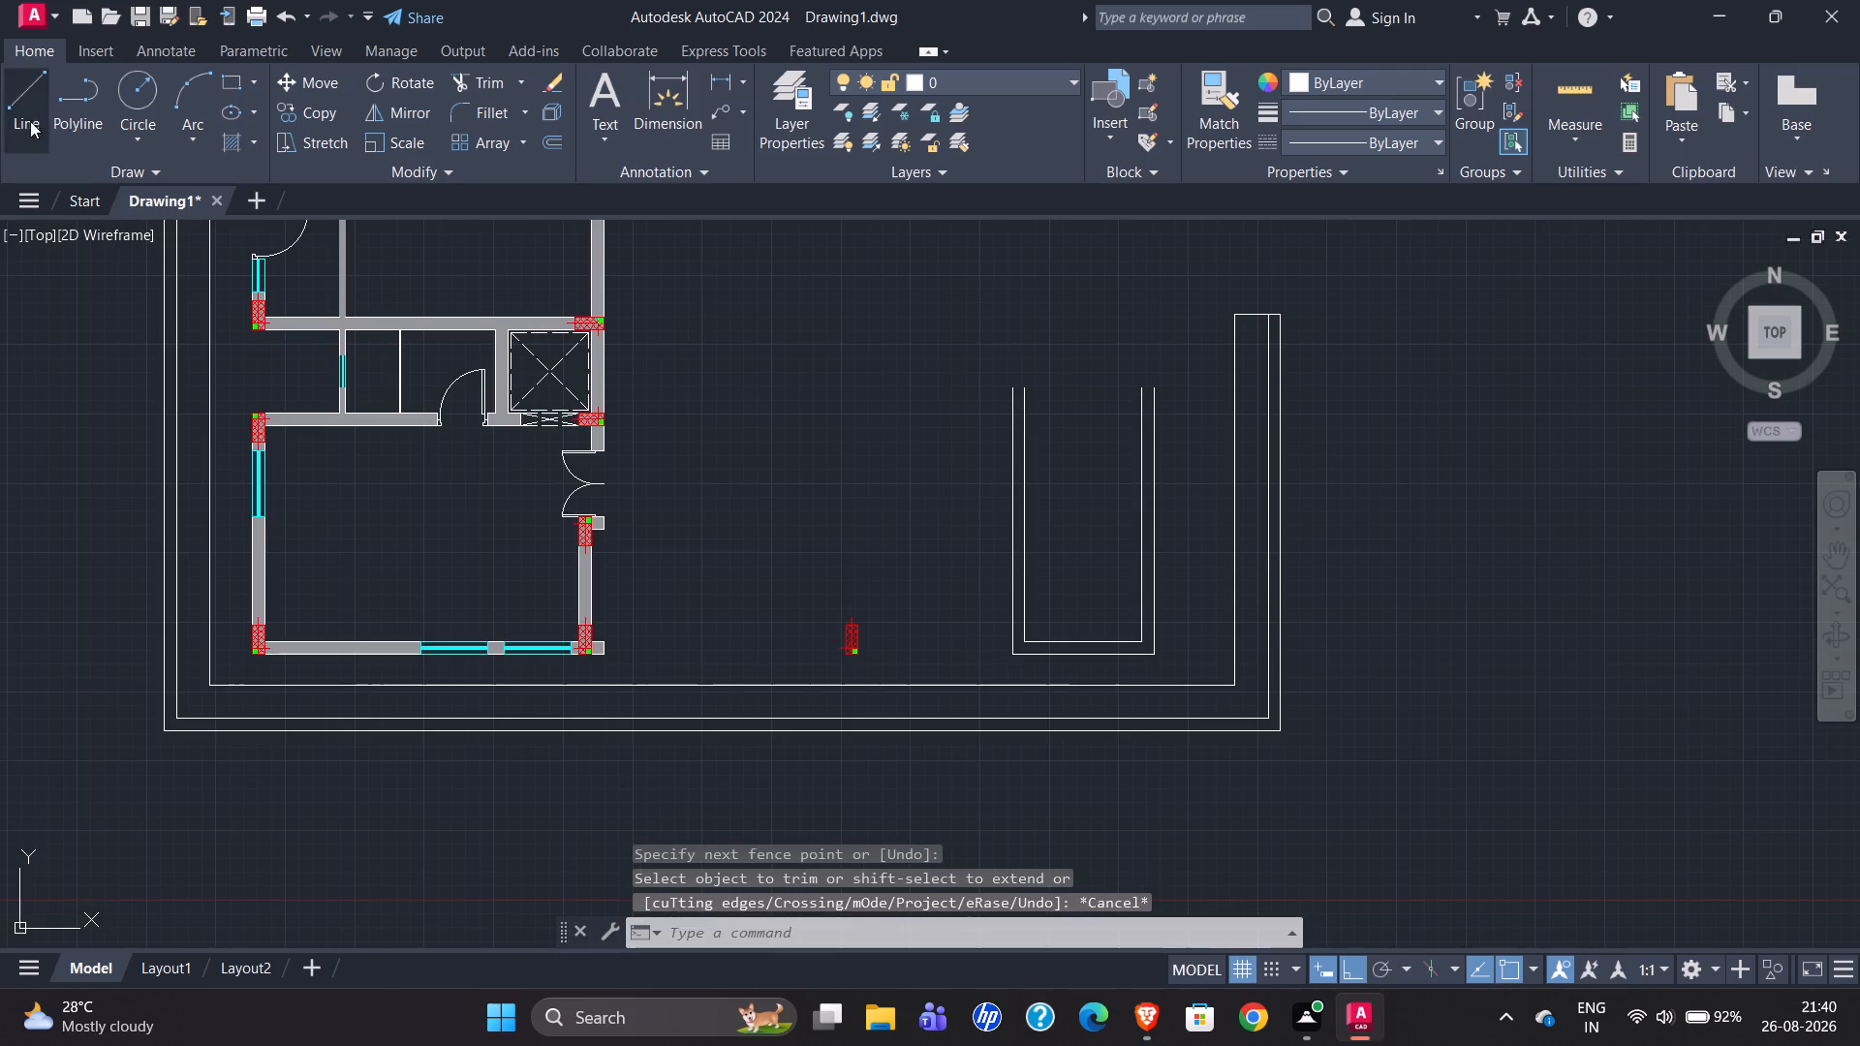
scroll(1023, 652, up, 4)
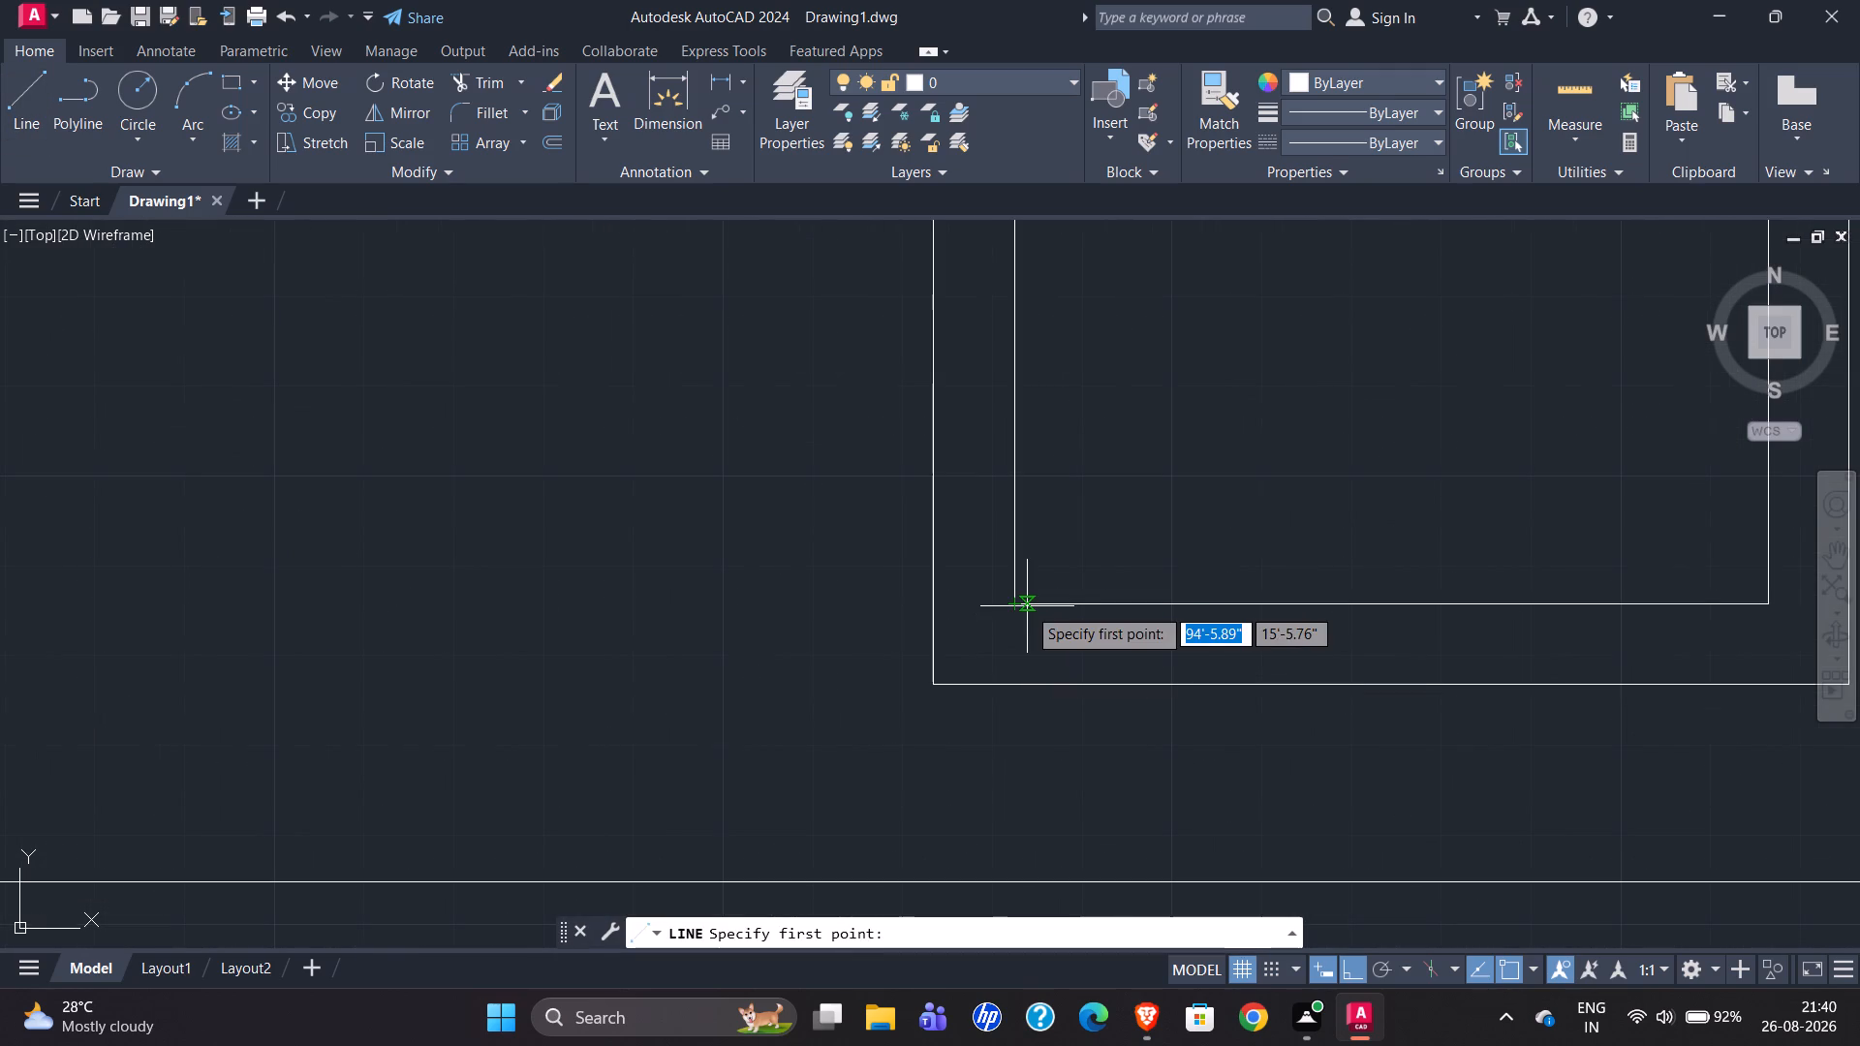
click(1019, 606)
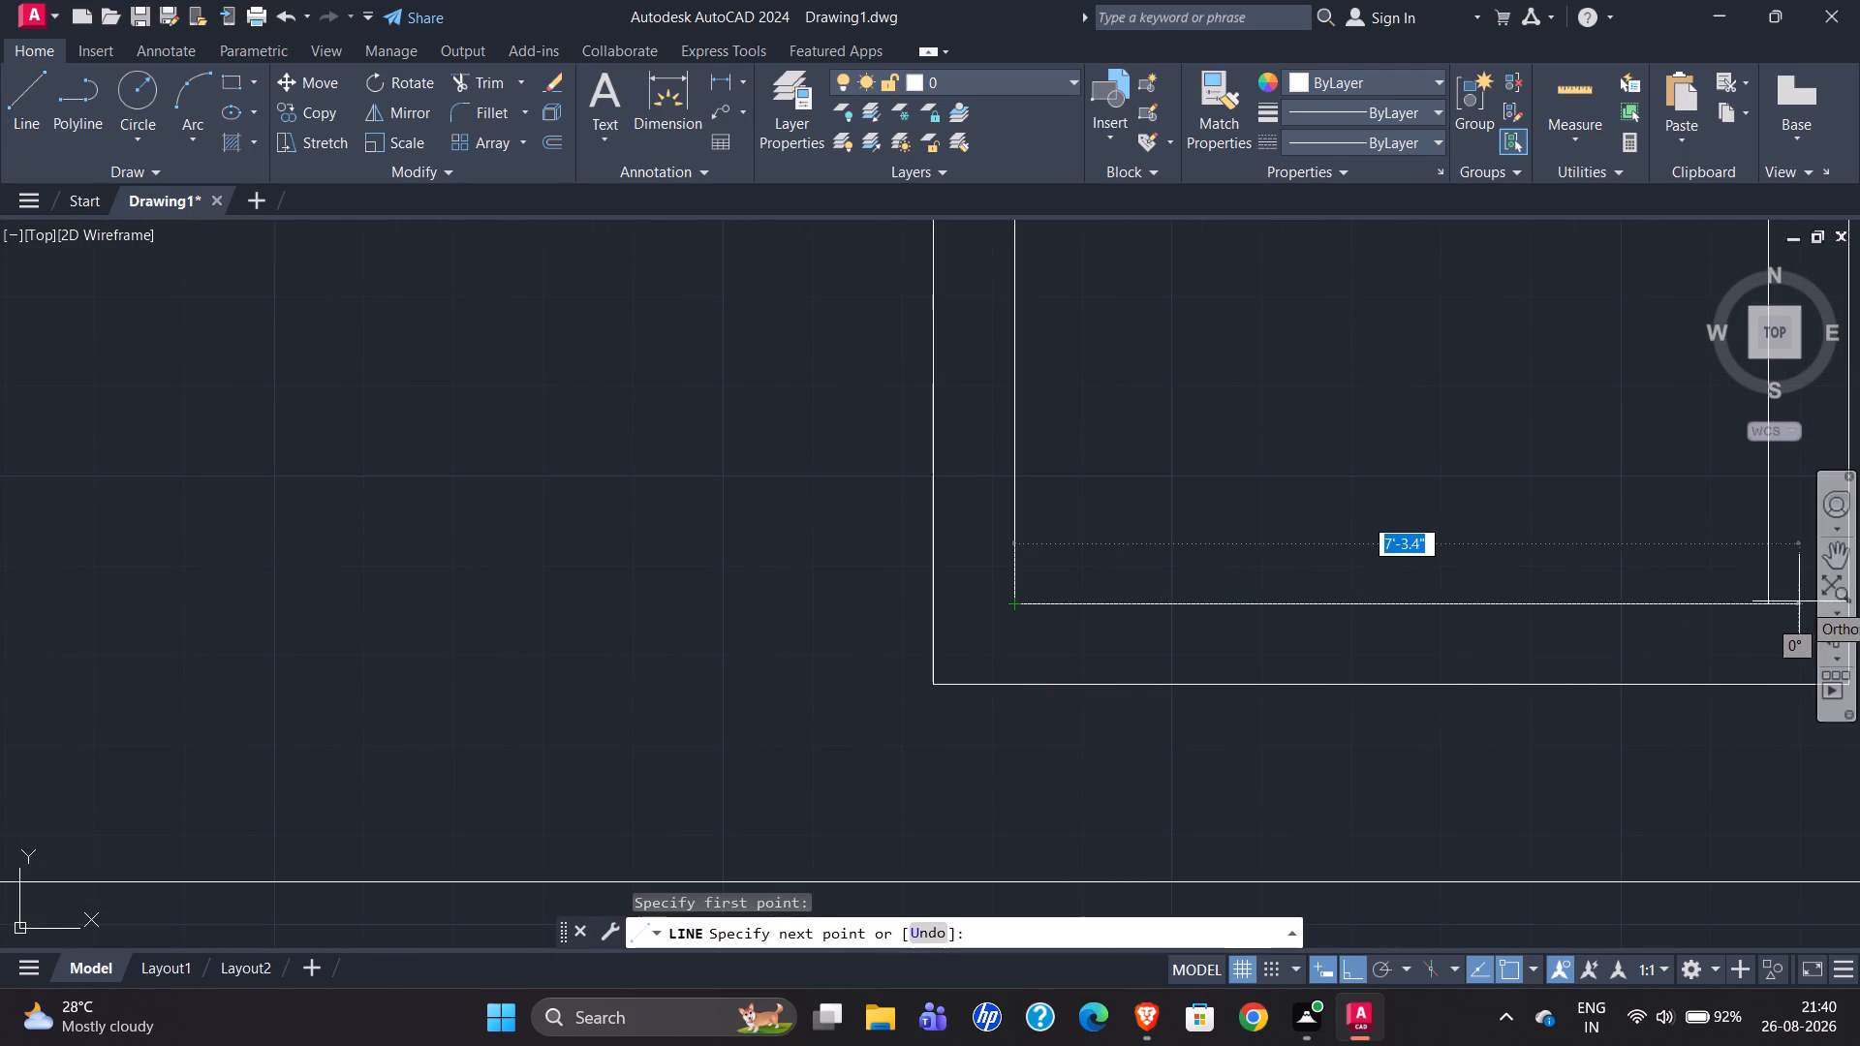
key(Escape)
Copy the lower free-standing column from its lower-left corner to the staircase's outer lower-left wall corner.
scroll(686, 547, down, 2)
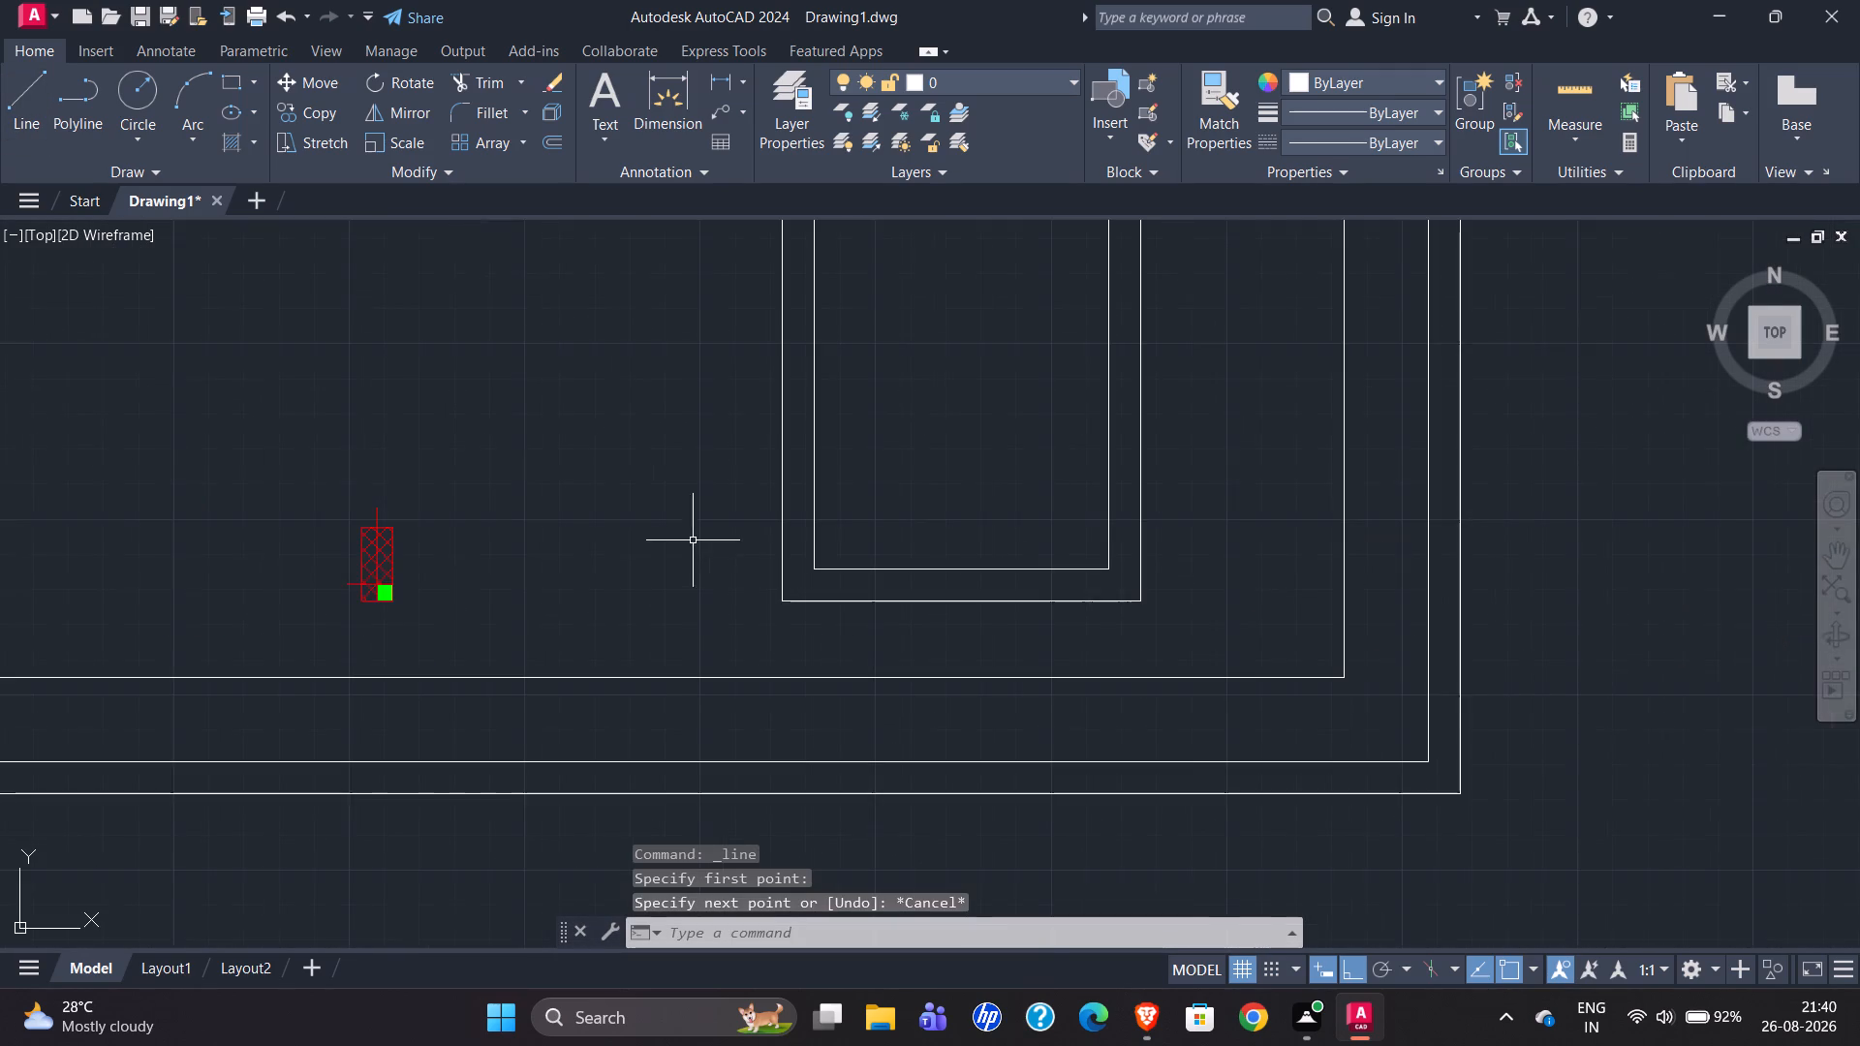
click(316, 464)
click(470, 640)
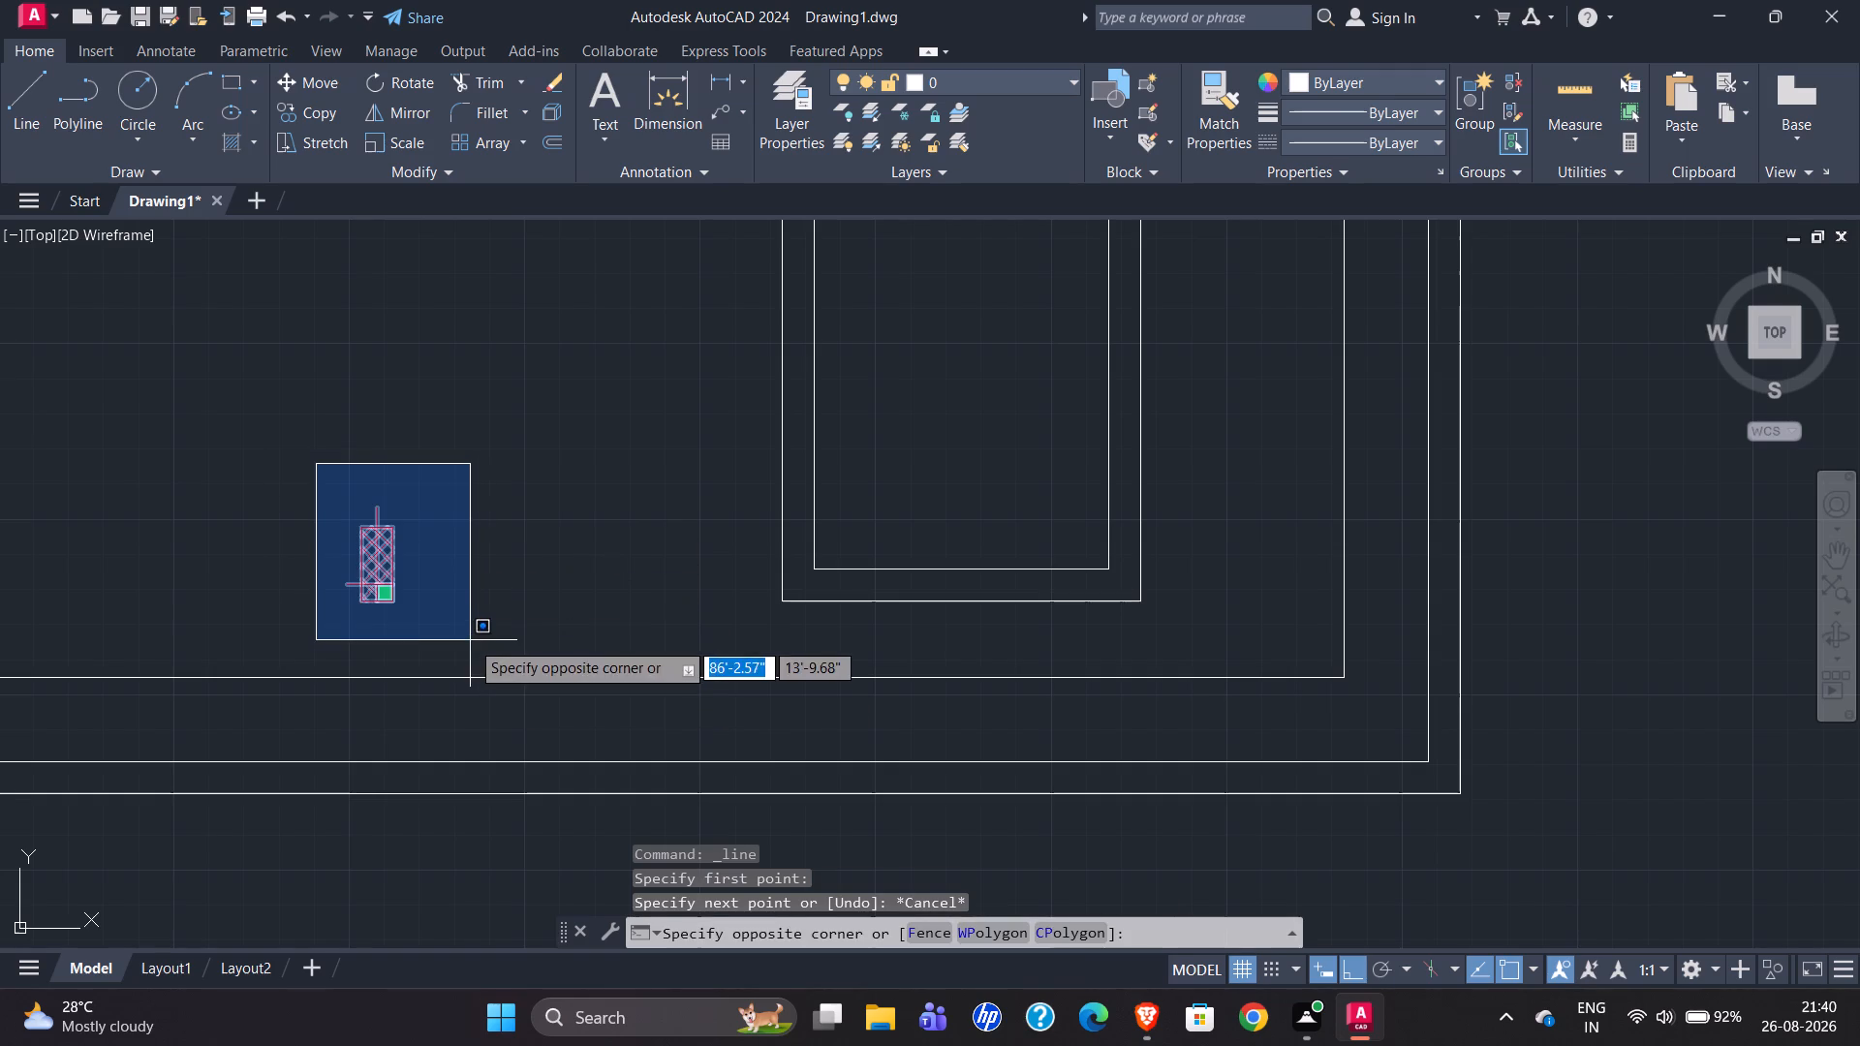
key(m)
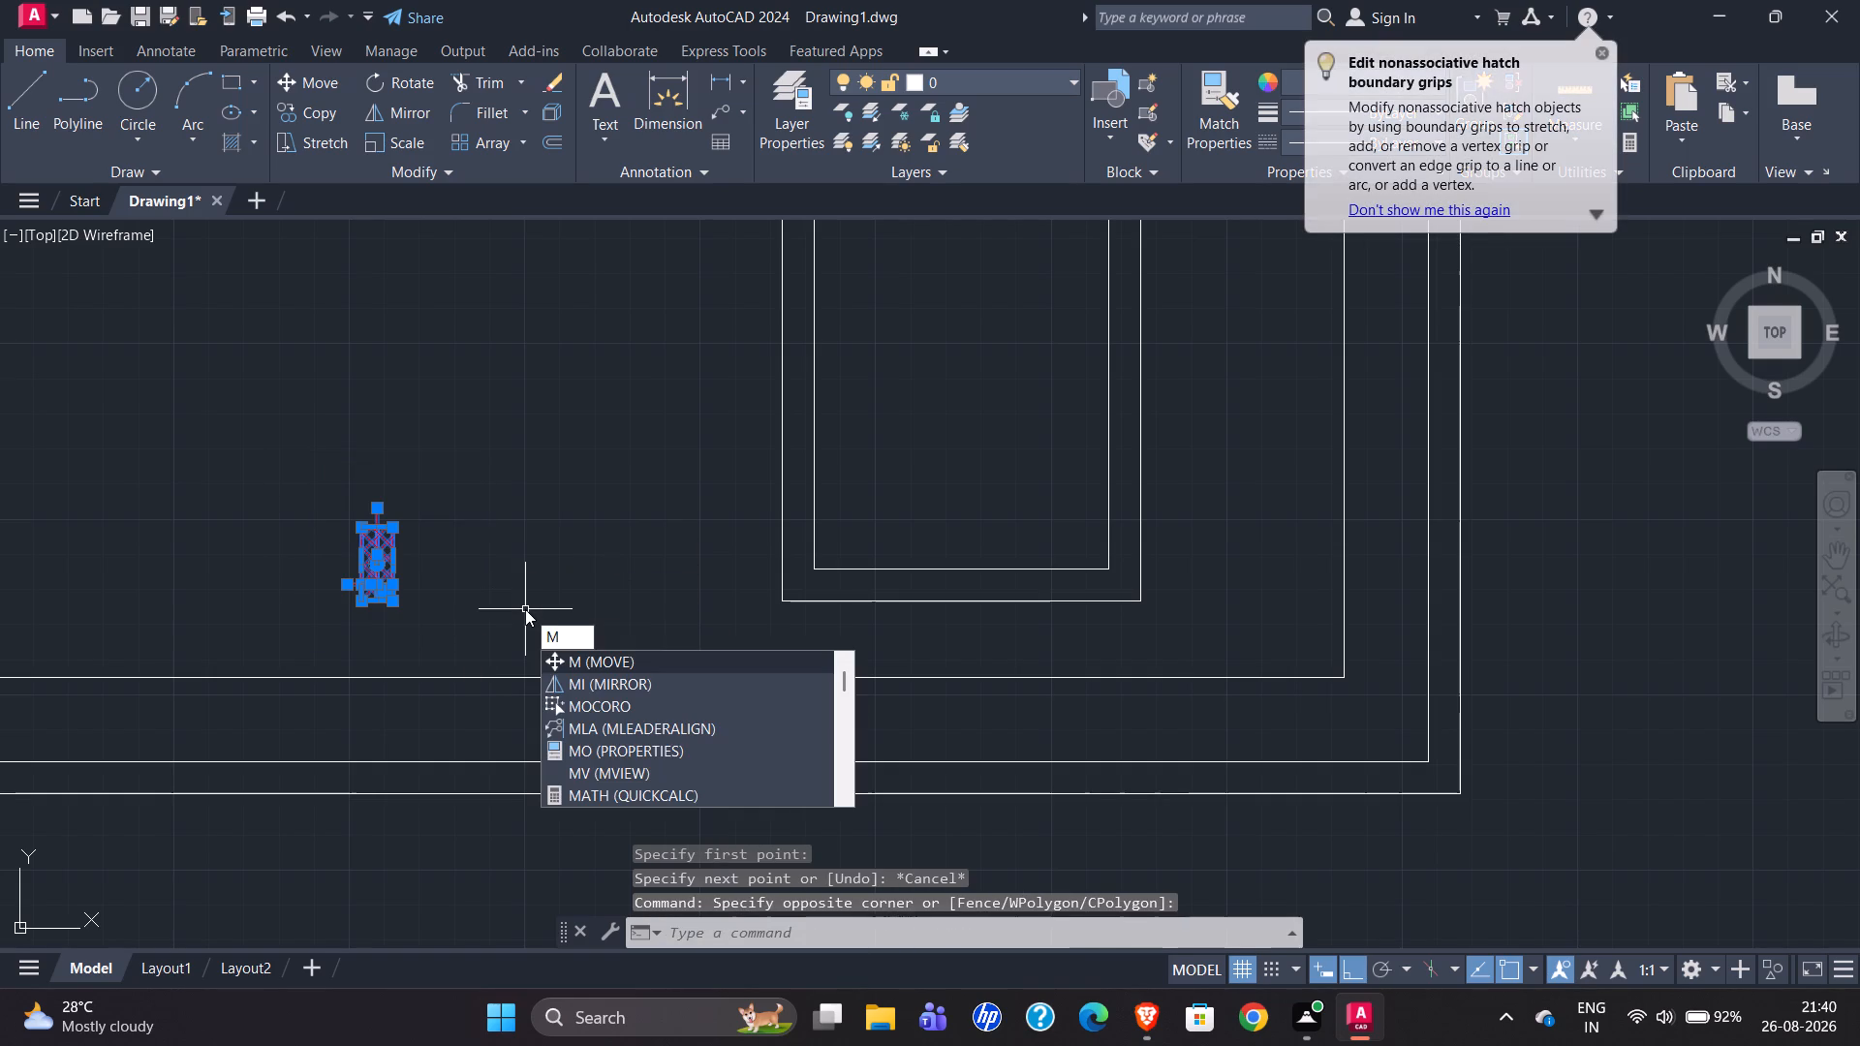
key(BackSpace)
text(co)
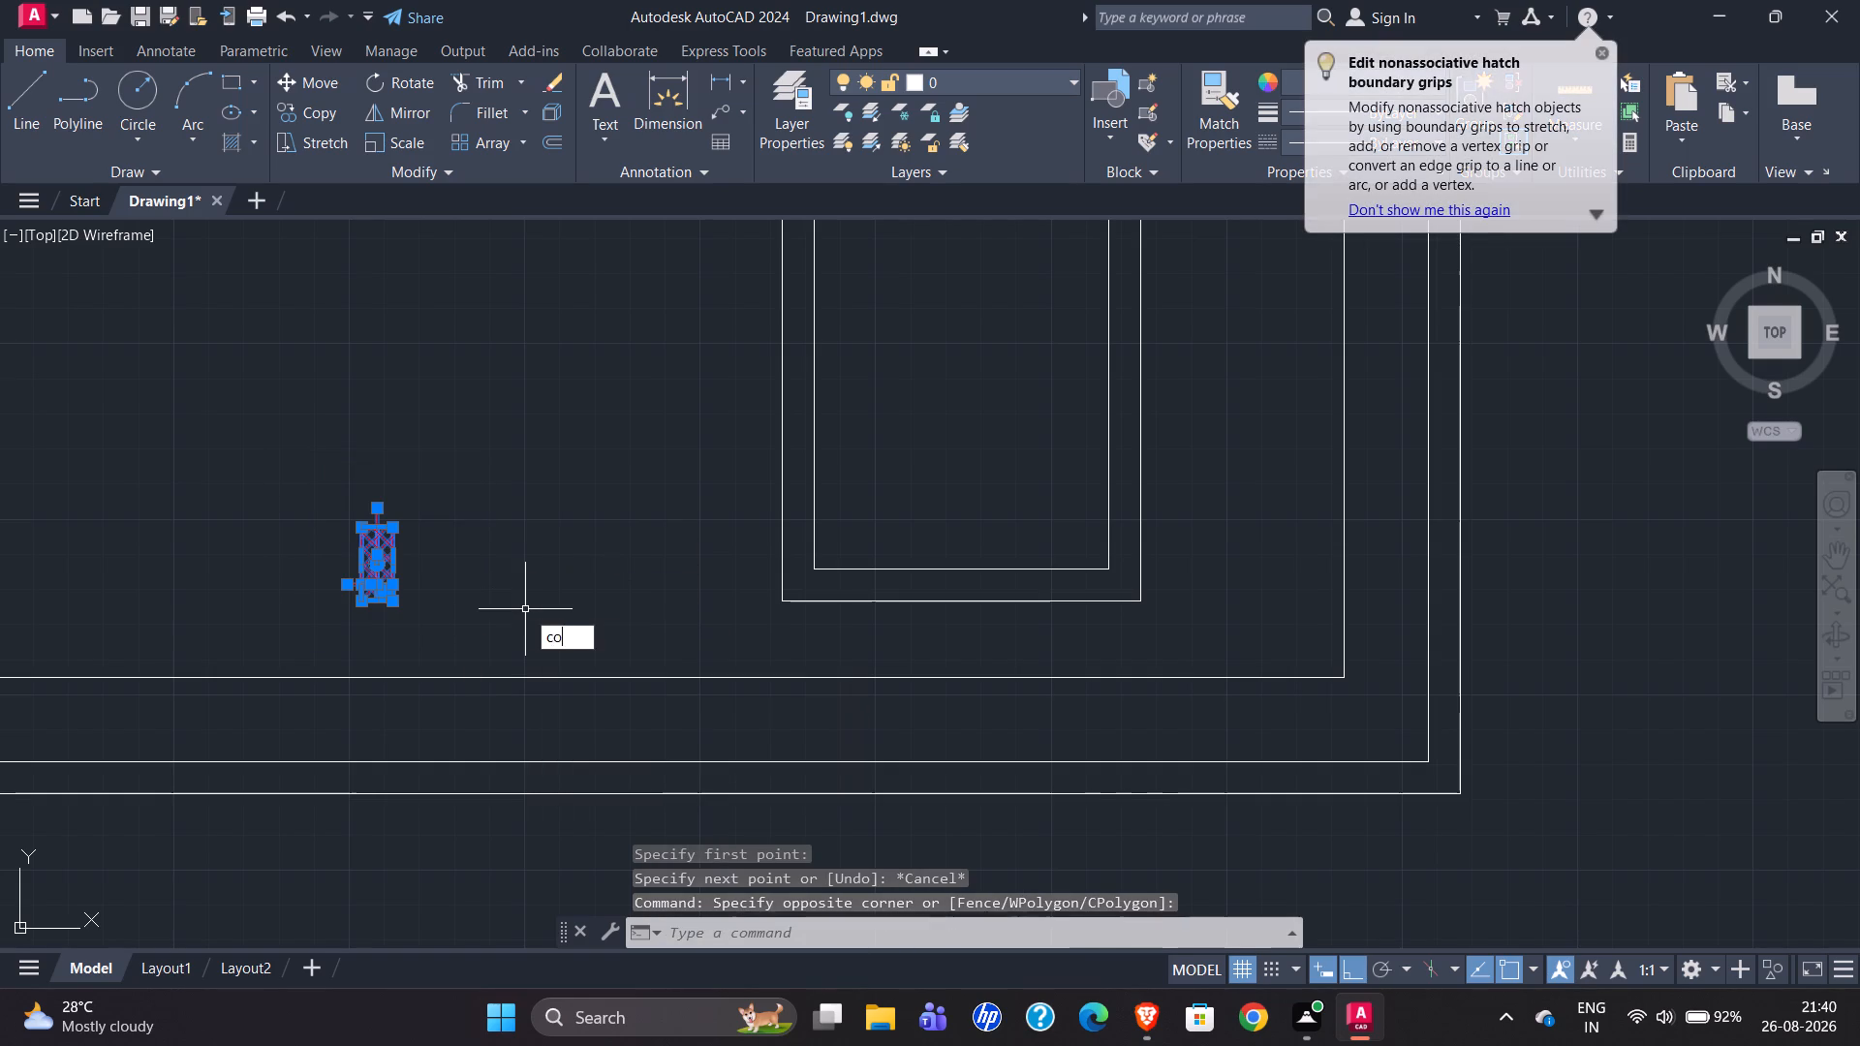
key(Return)
scroll(357, 624, up, 1)
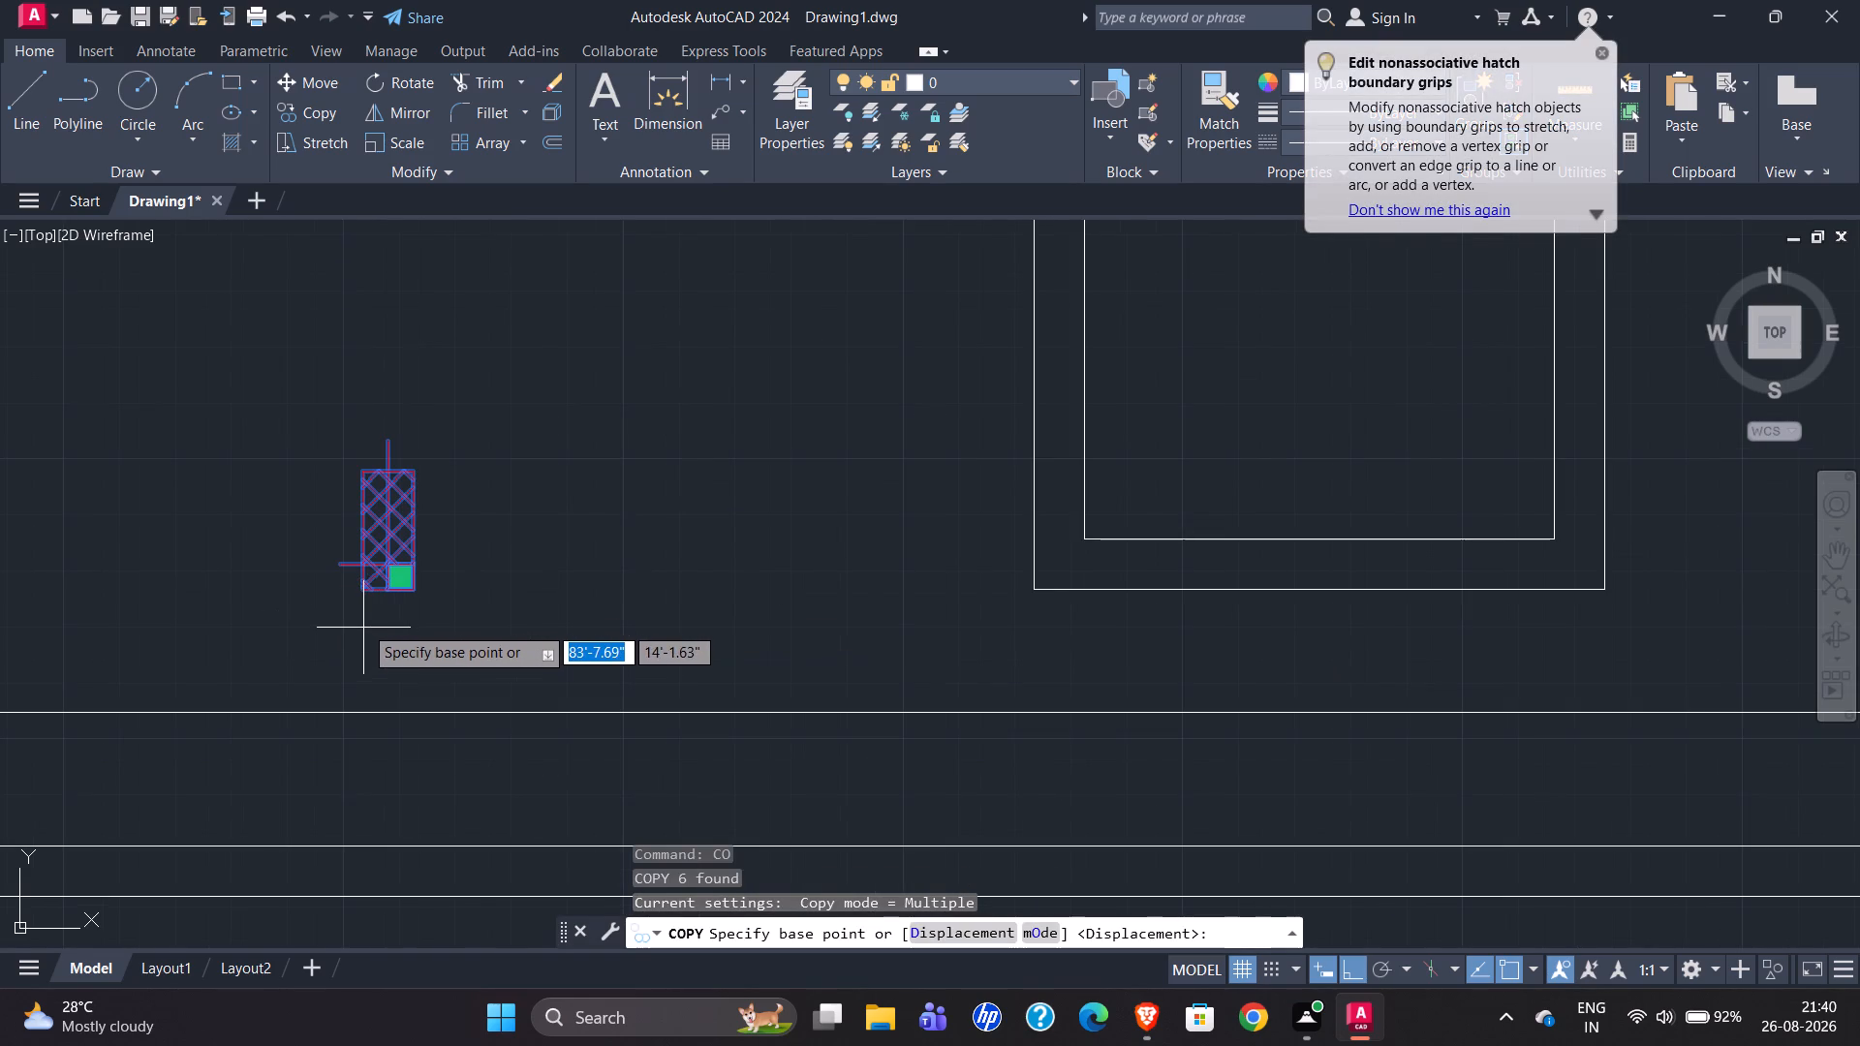
click(359, 590)
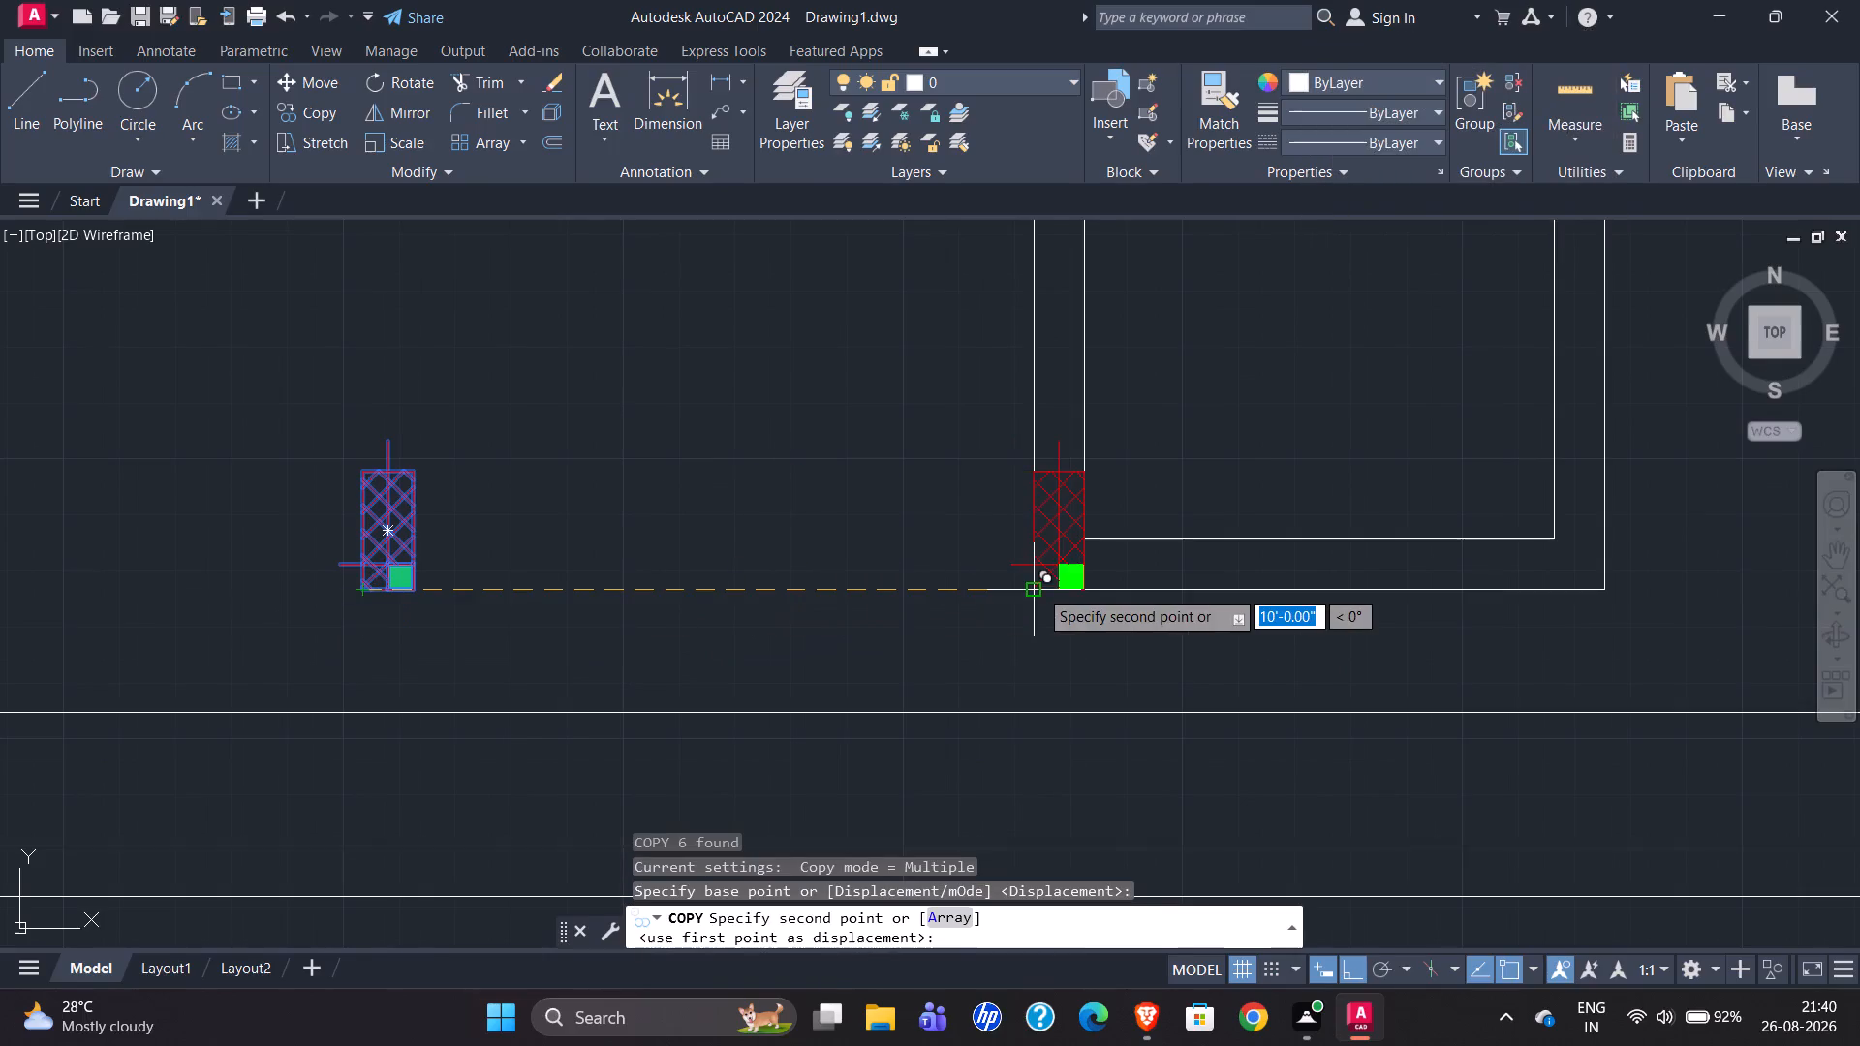
click(1038, 589)
scroll(481, 687, down, 1)
key(Escape)
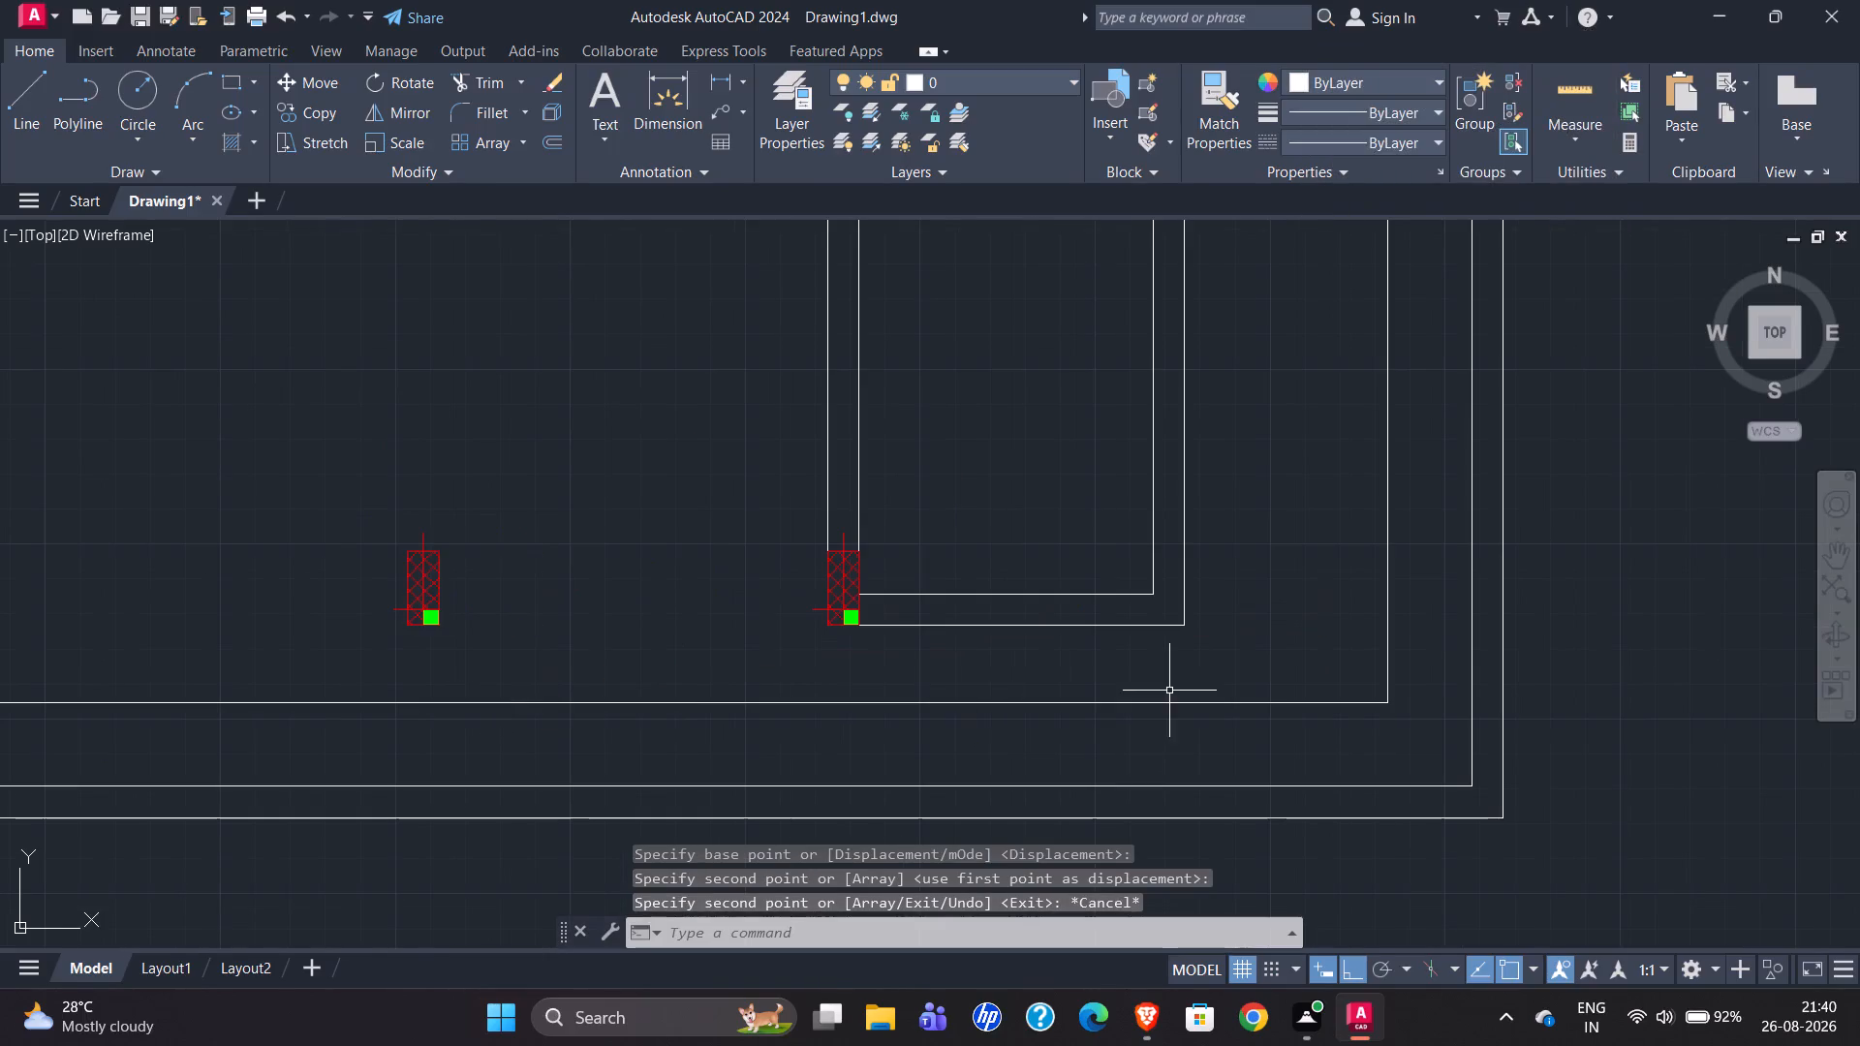
scroll(928, 683, down, 2)
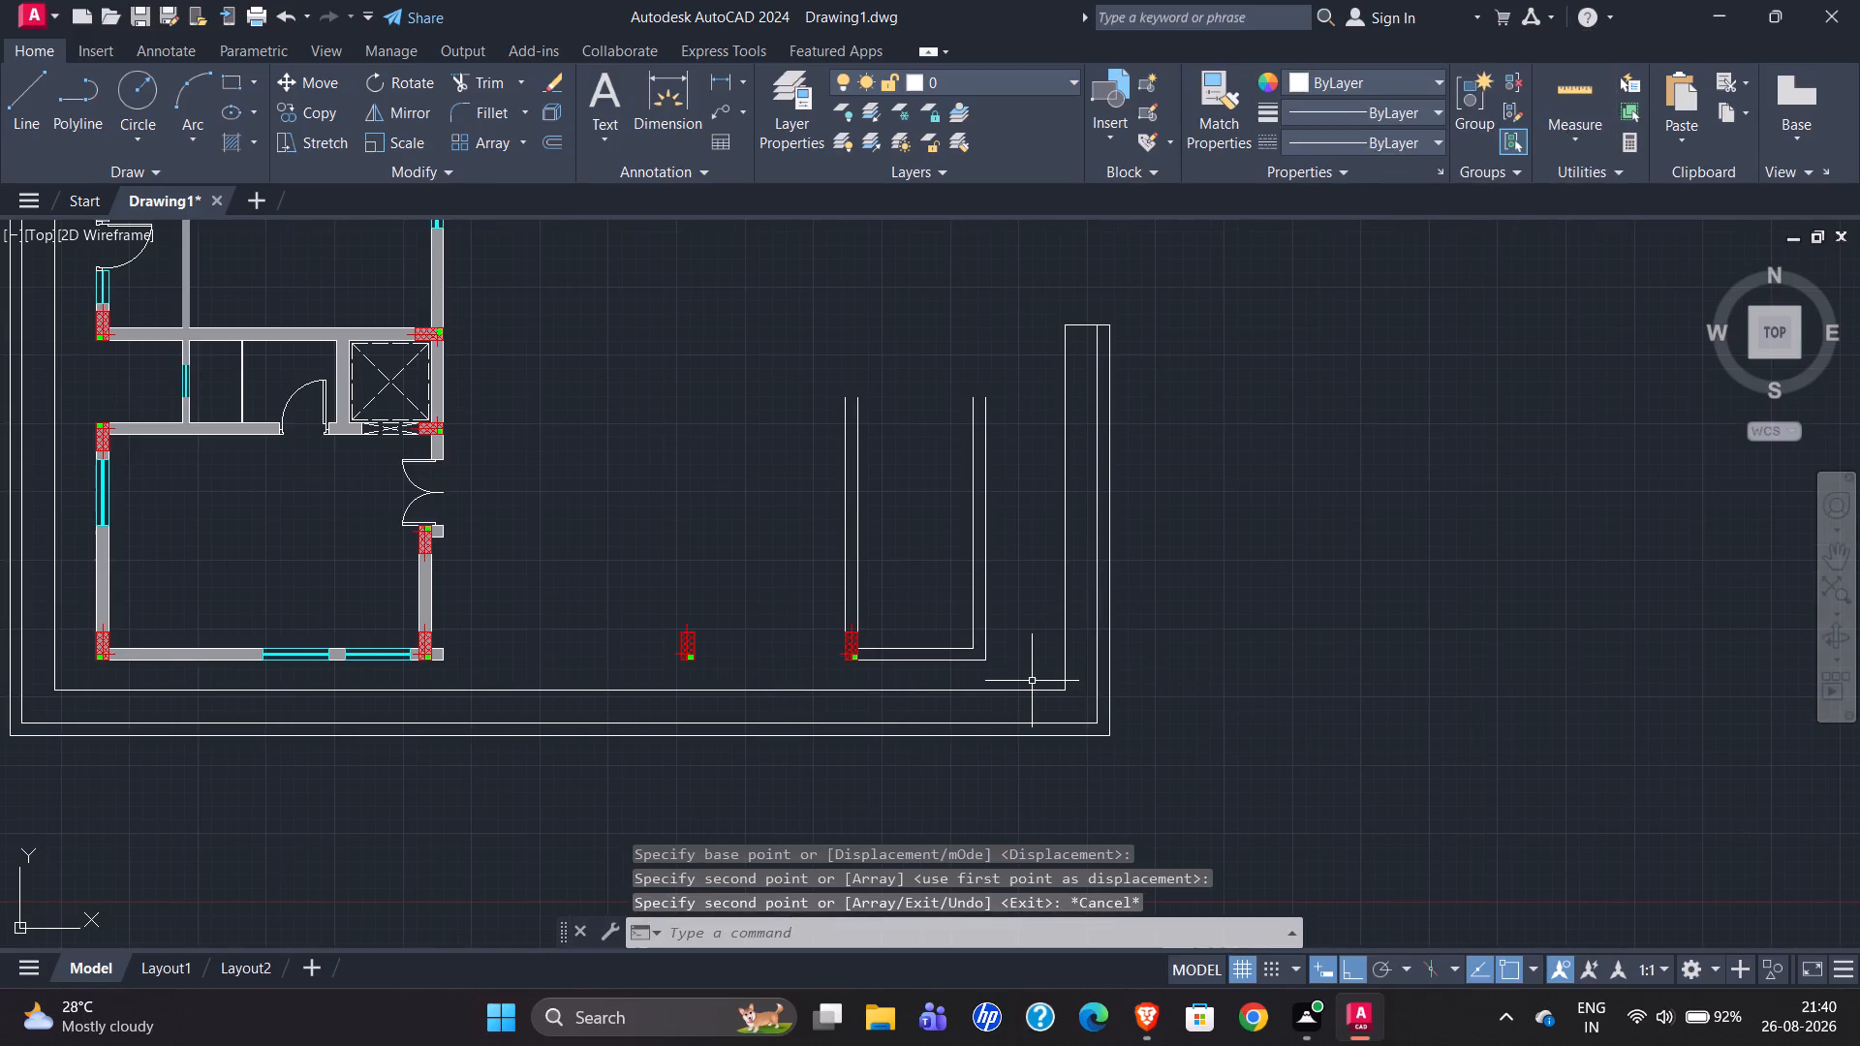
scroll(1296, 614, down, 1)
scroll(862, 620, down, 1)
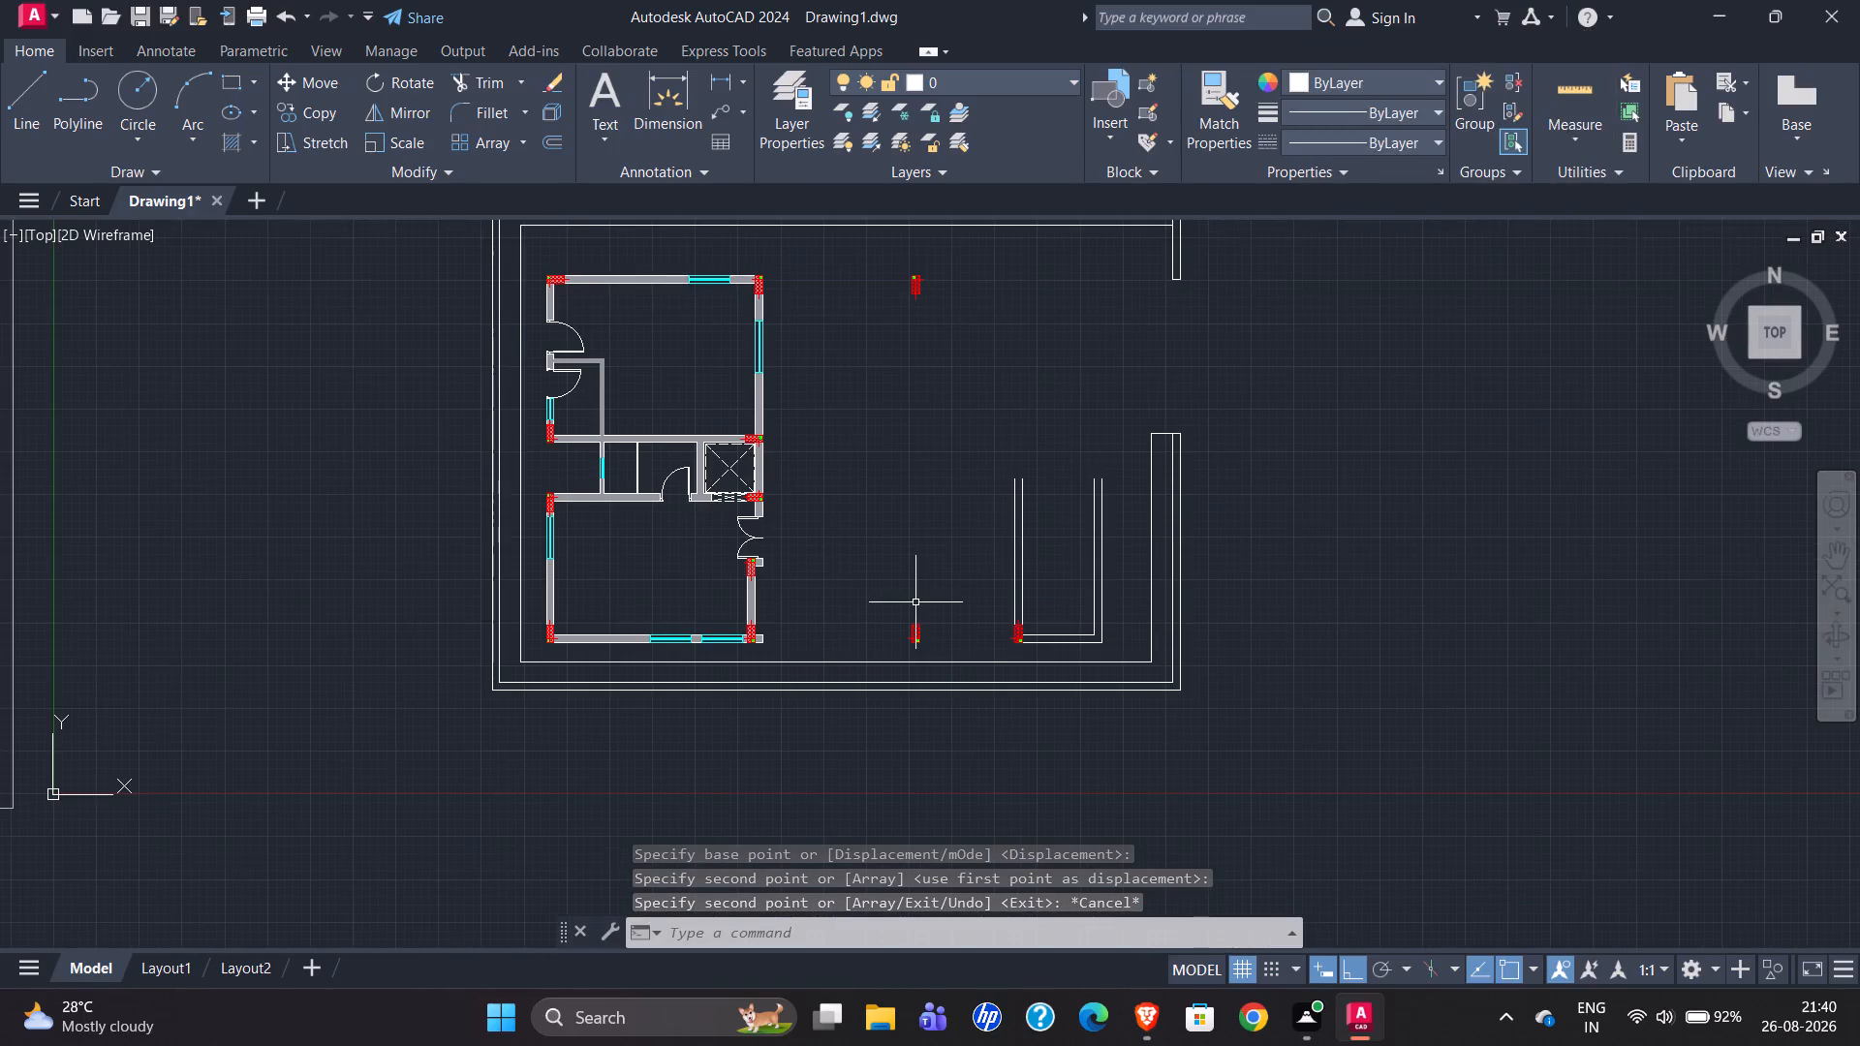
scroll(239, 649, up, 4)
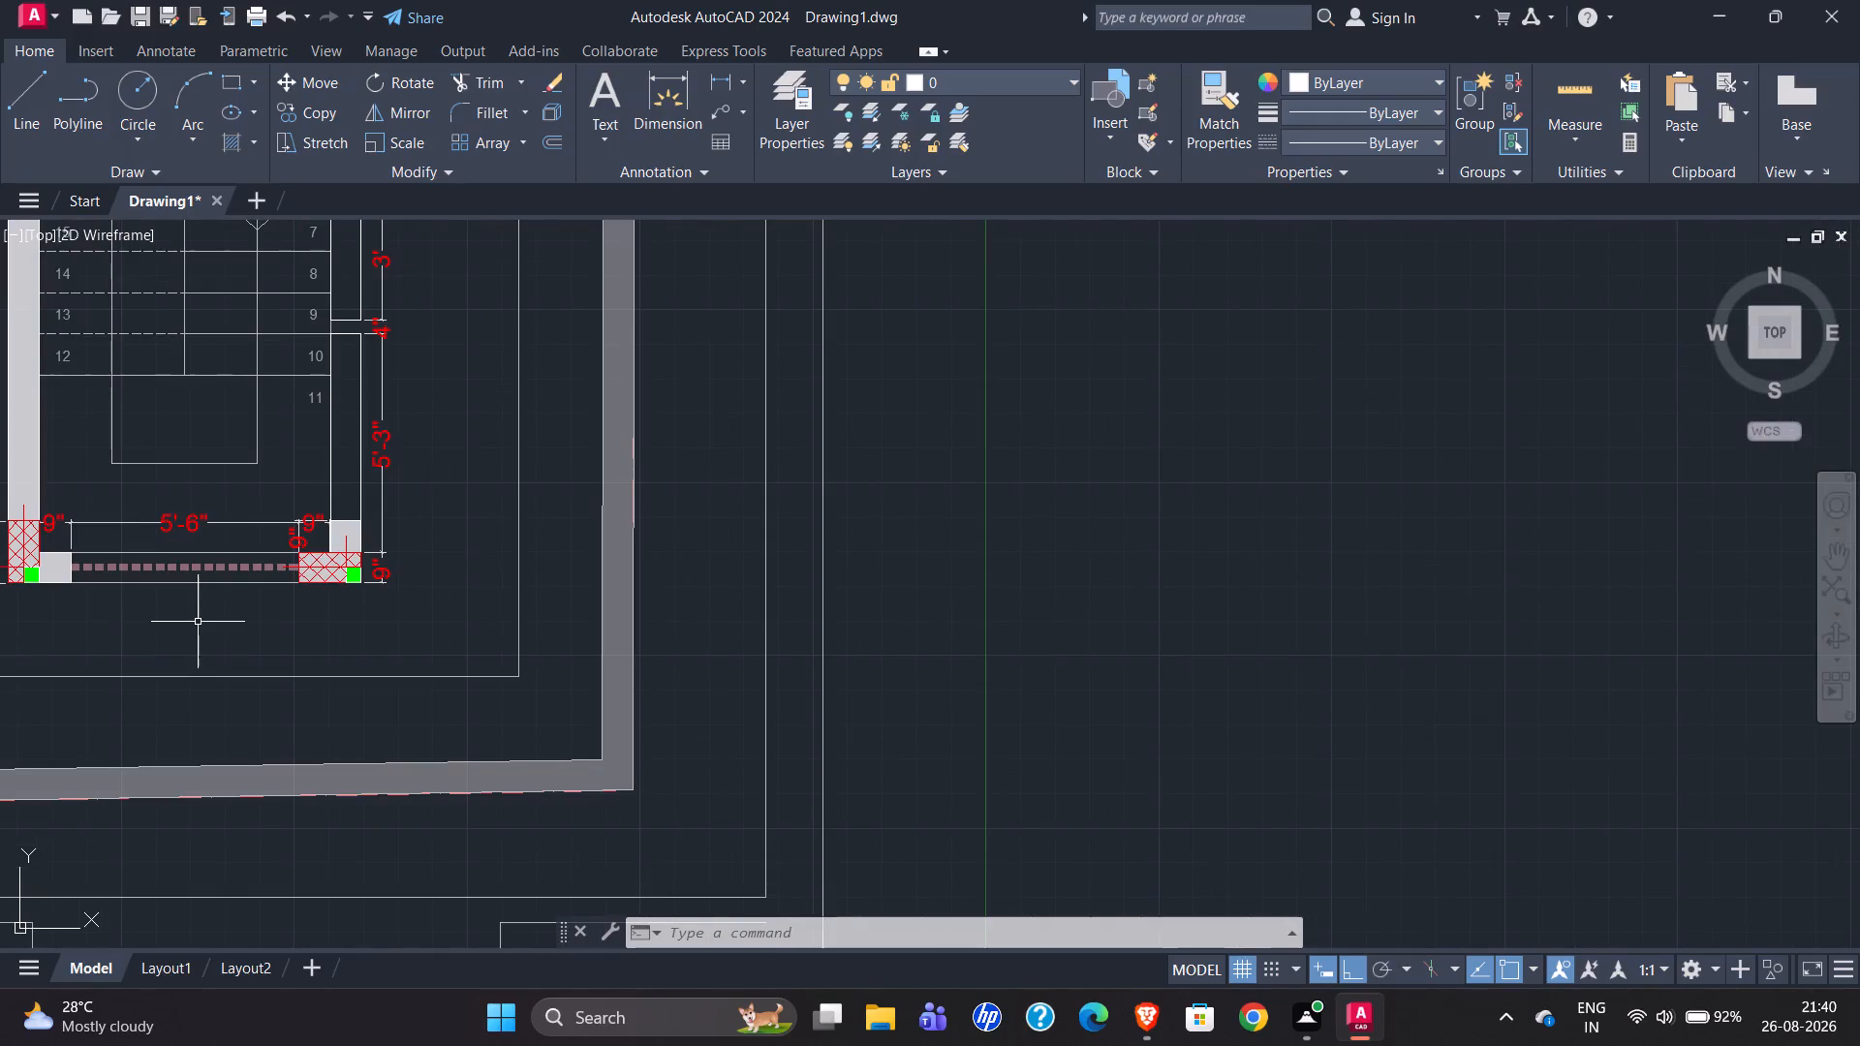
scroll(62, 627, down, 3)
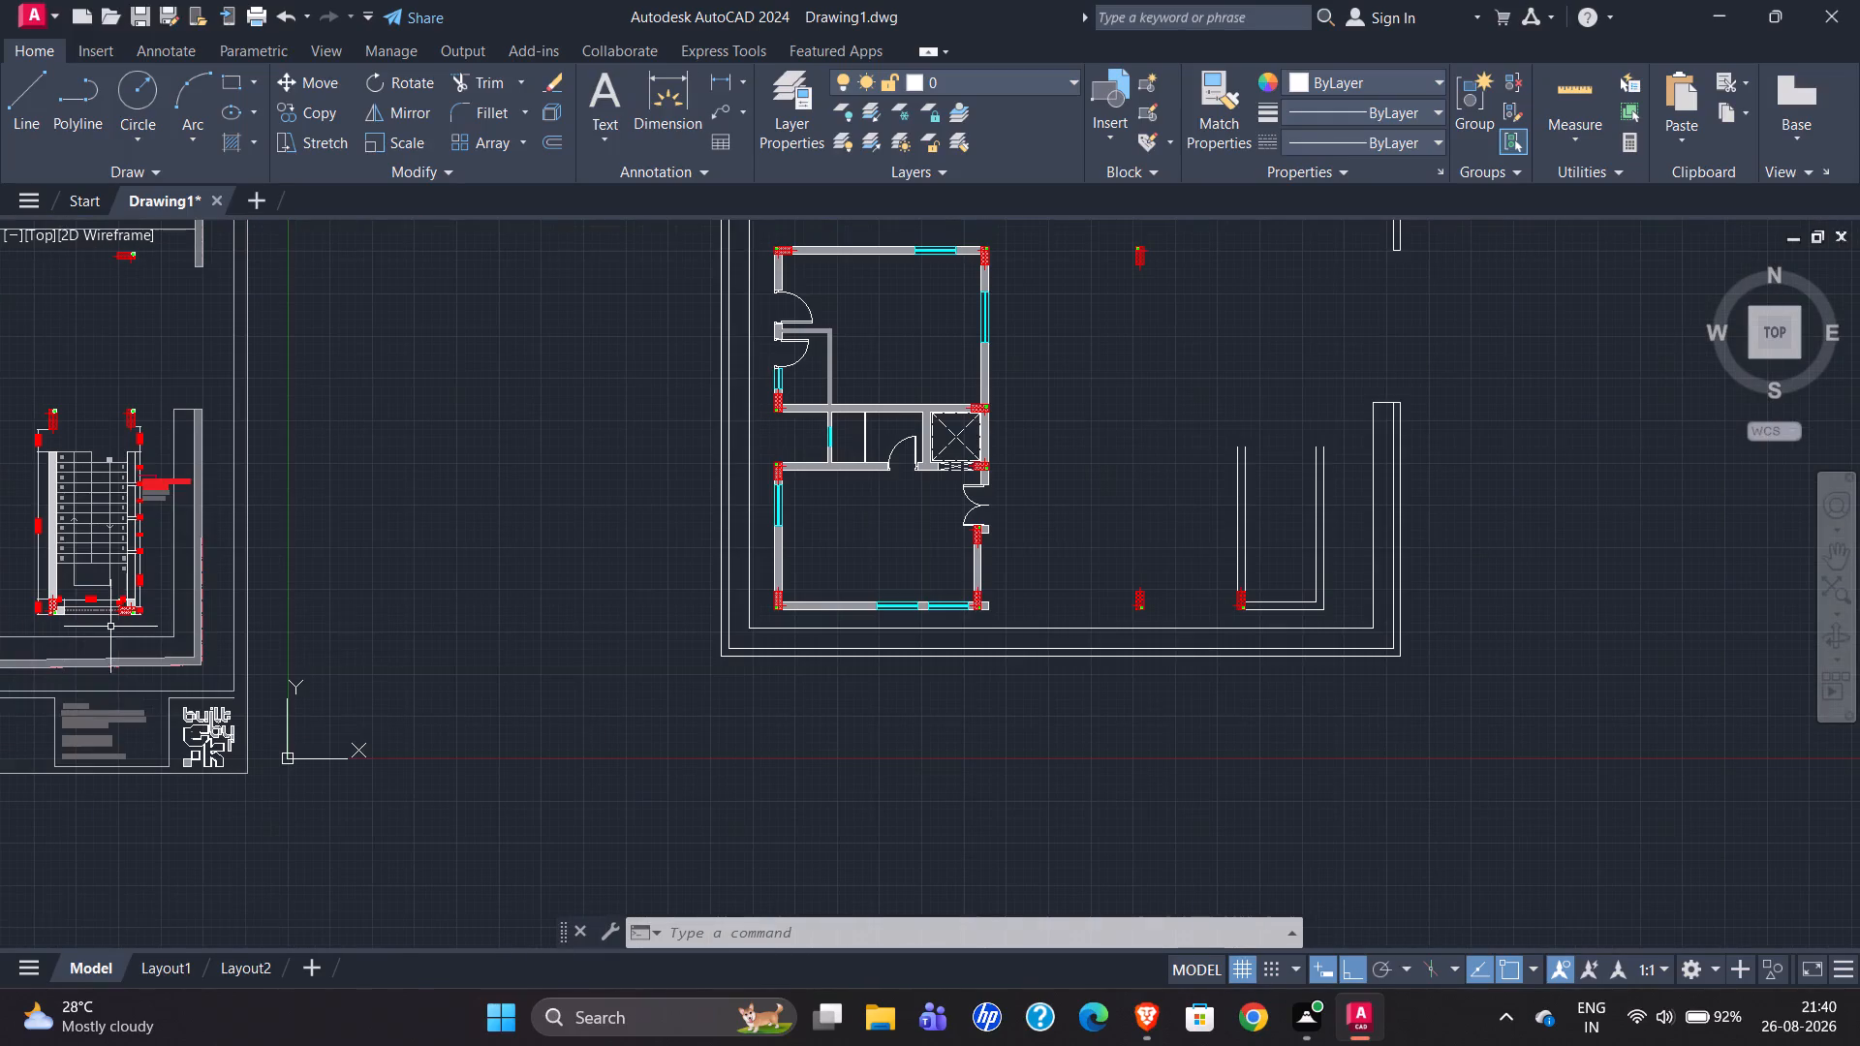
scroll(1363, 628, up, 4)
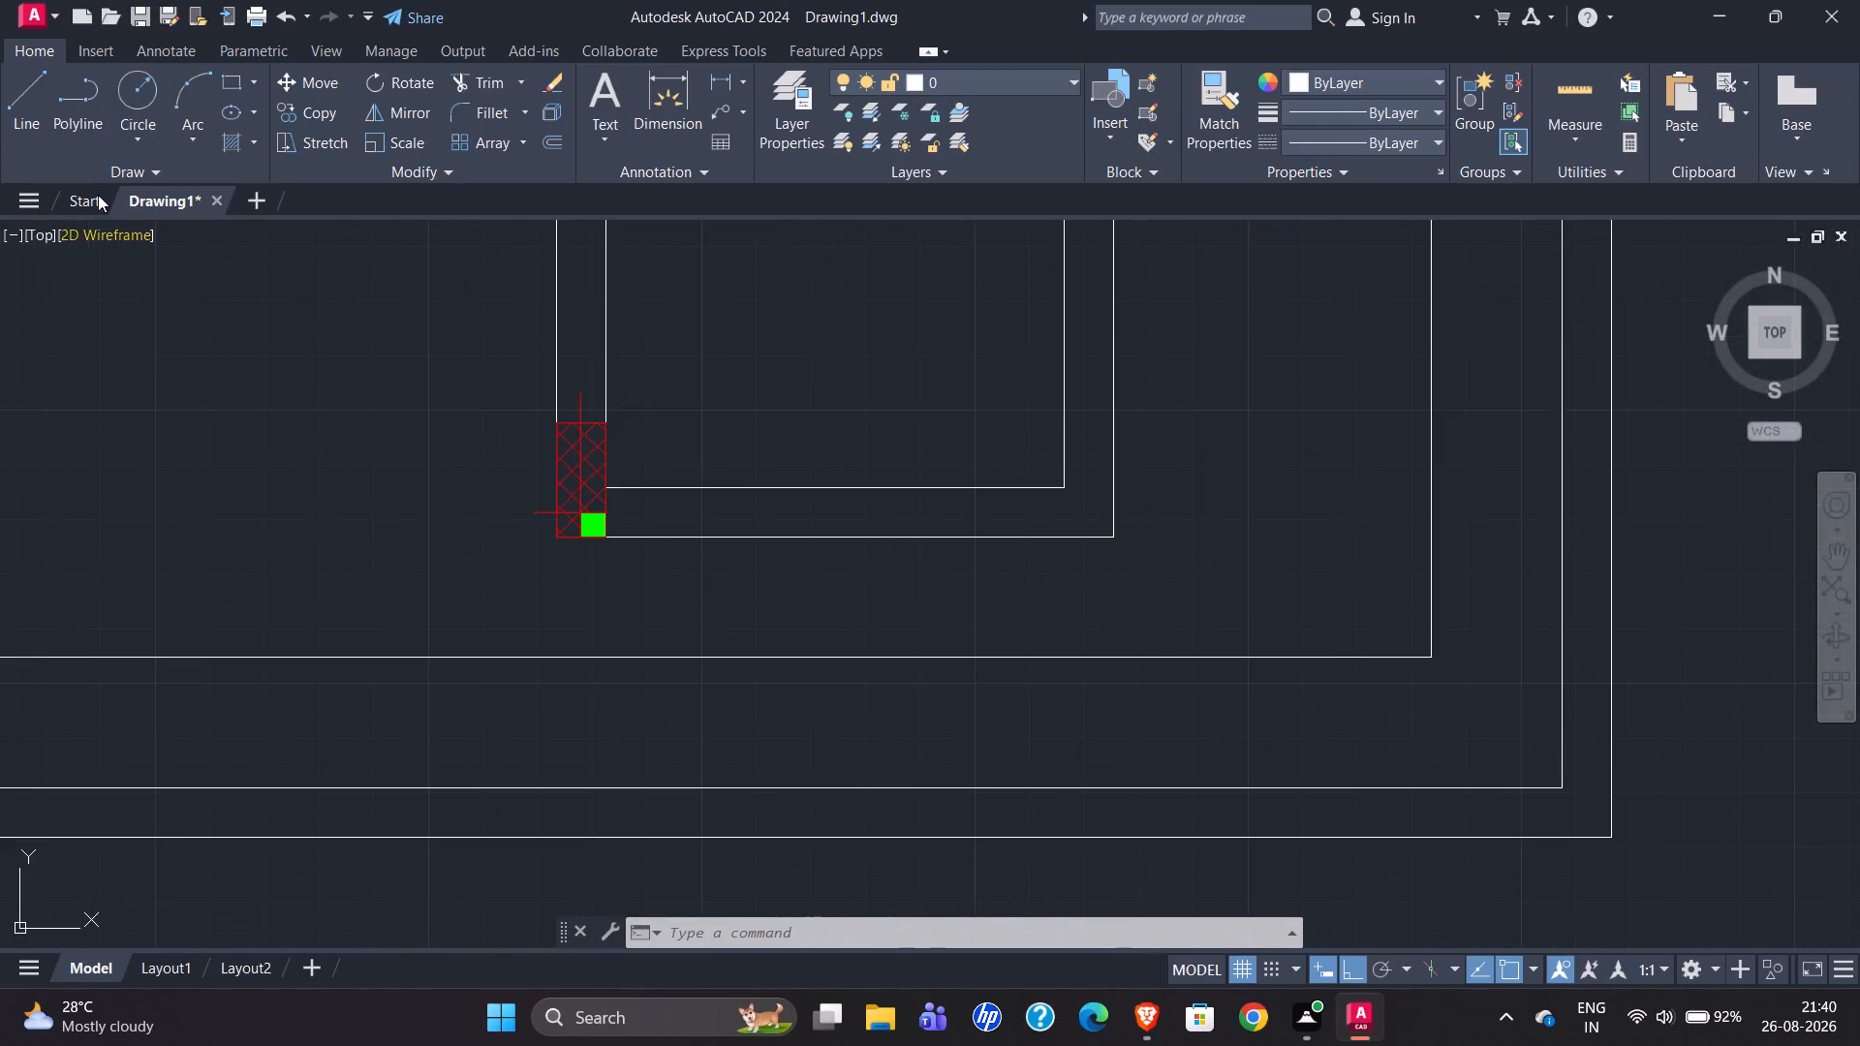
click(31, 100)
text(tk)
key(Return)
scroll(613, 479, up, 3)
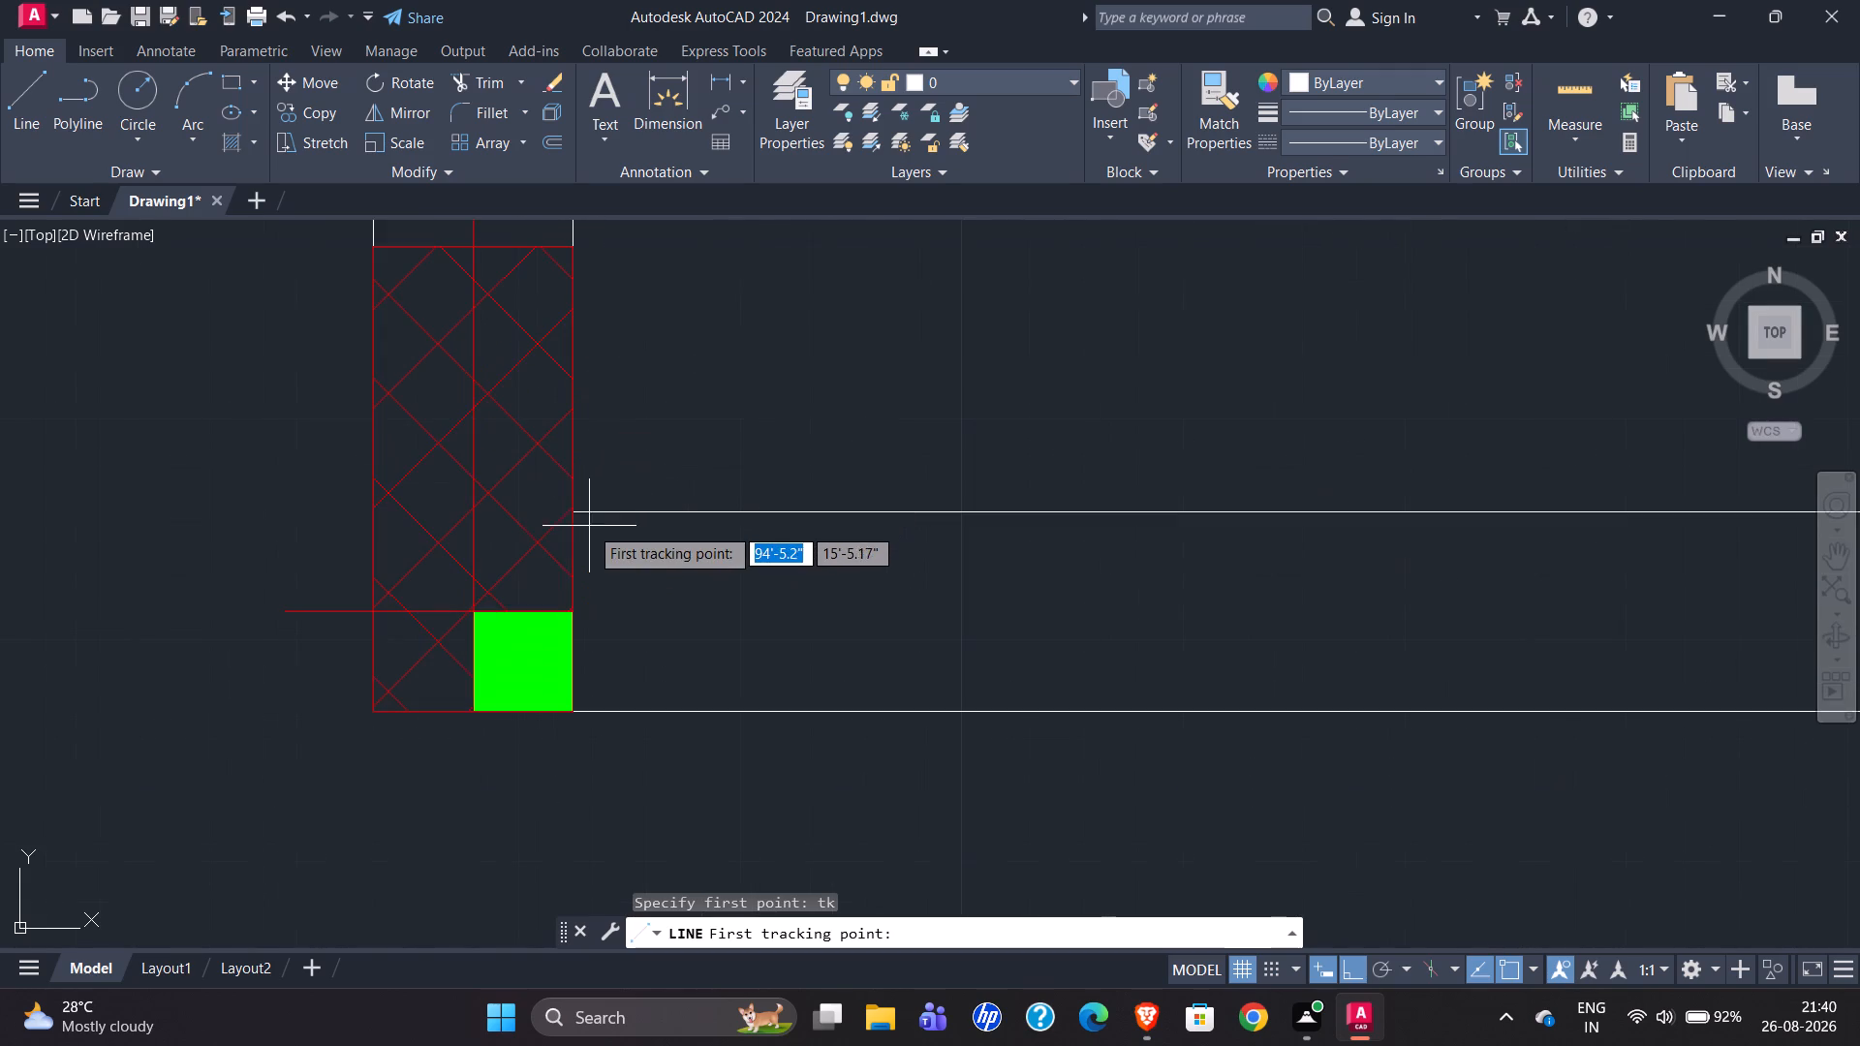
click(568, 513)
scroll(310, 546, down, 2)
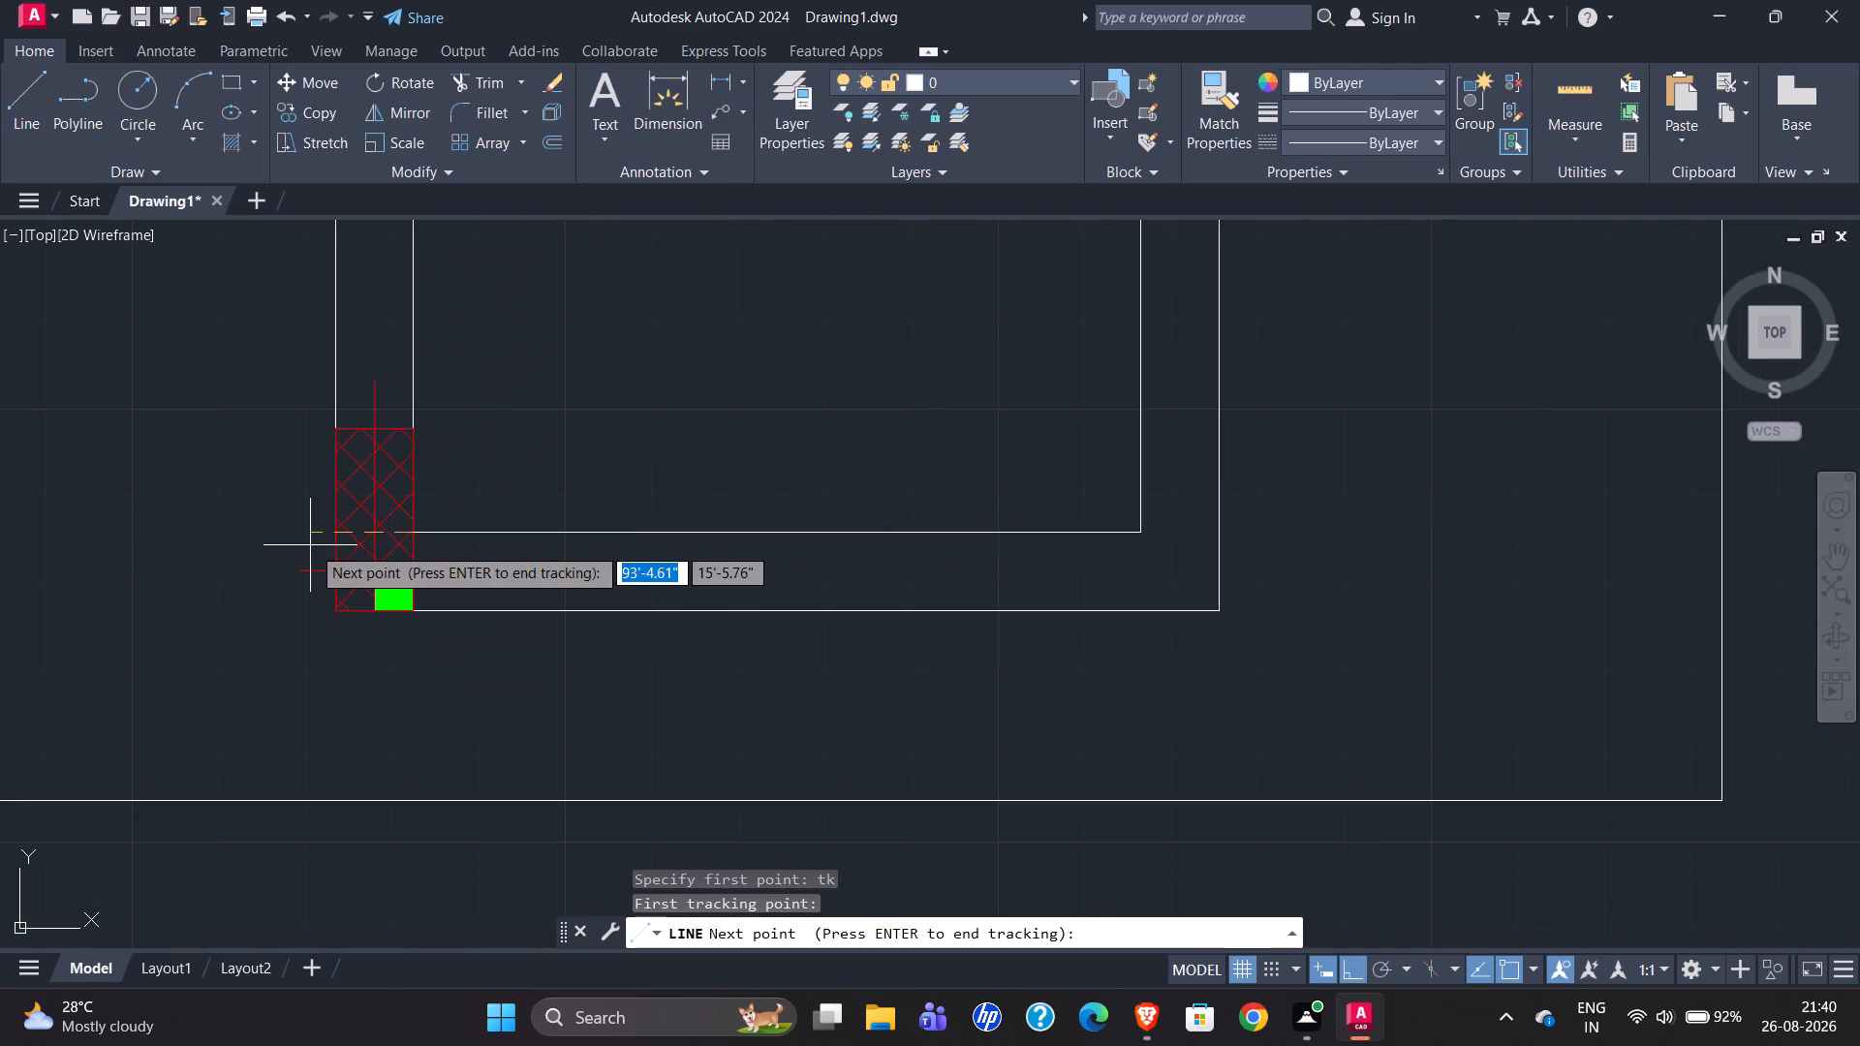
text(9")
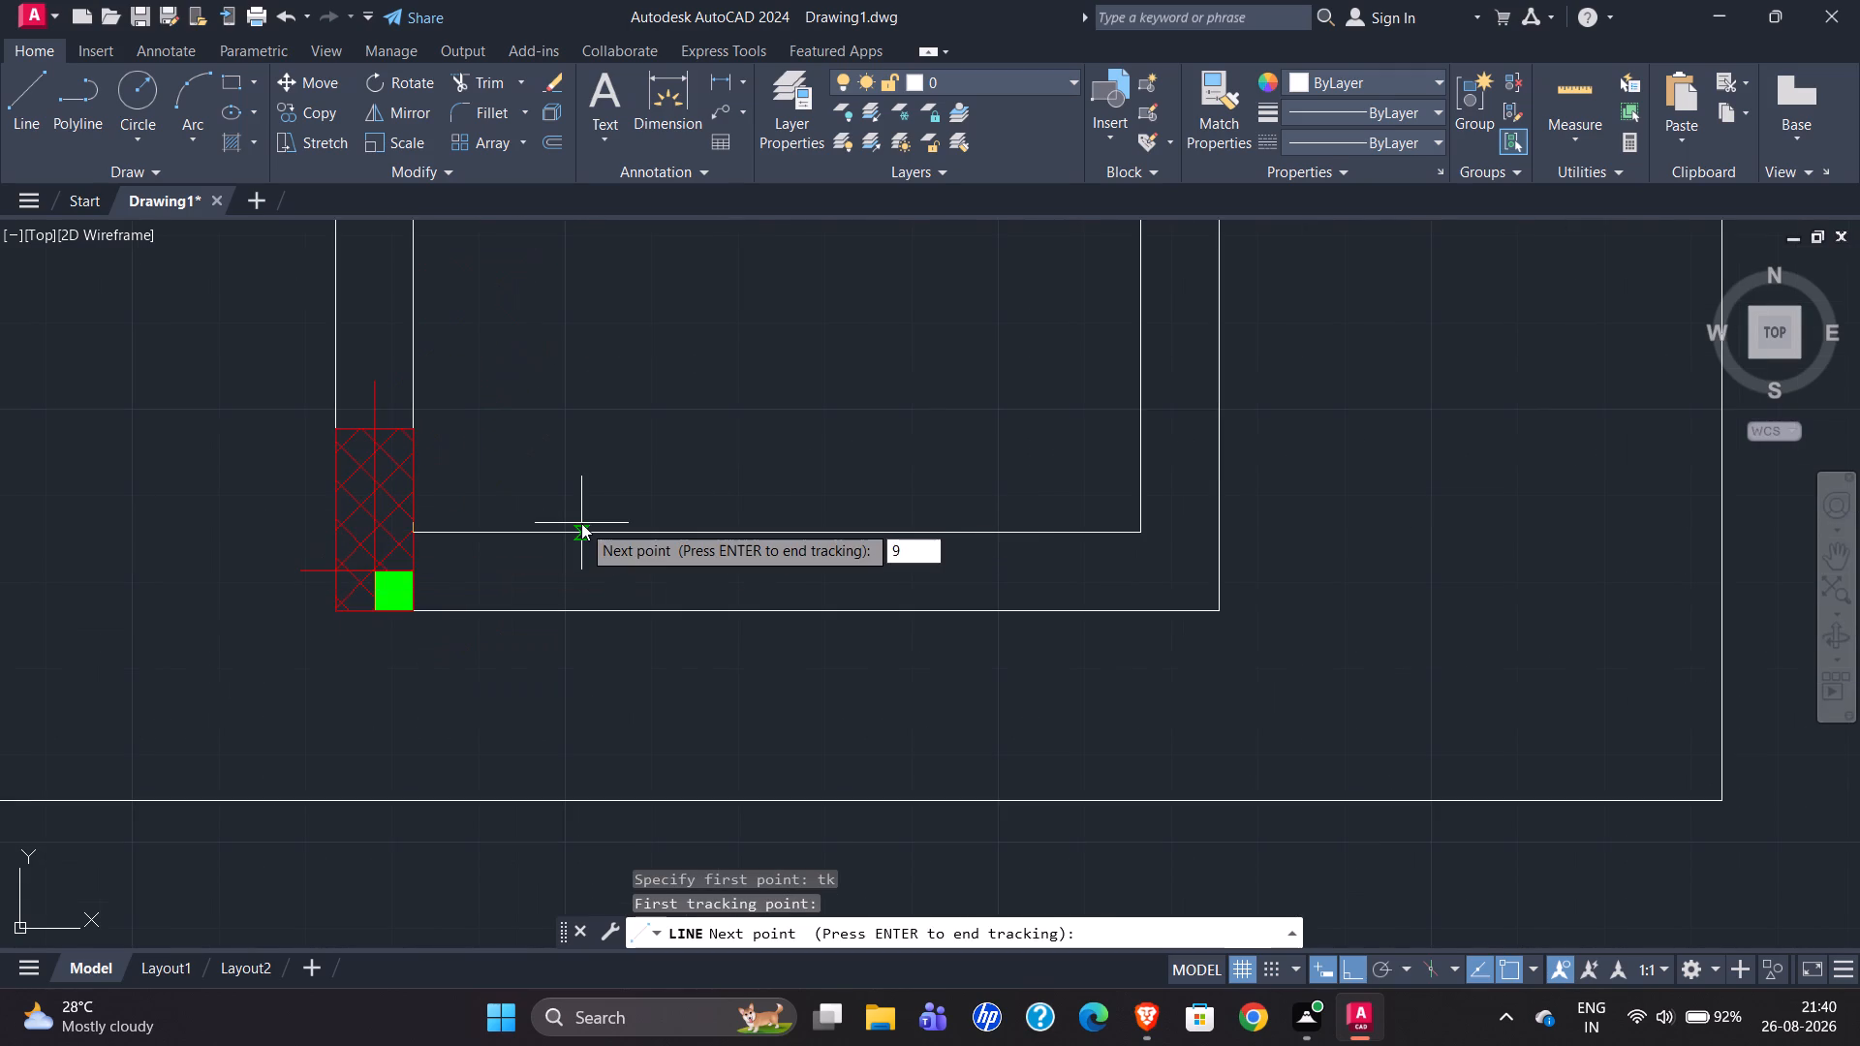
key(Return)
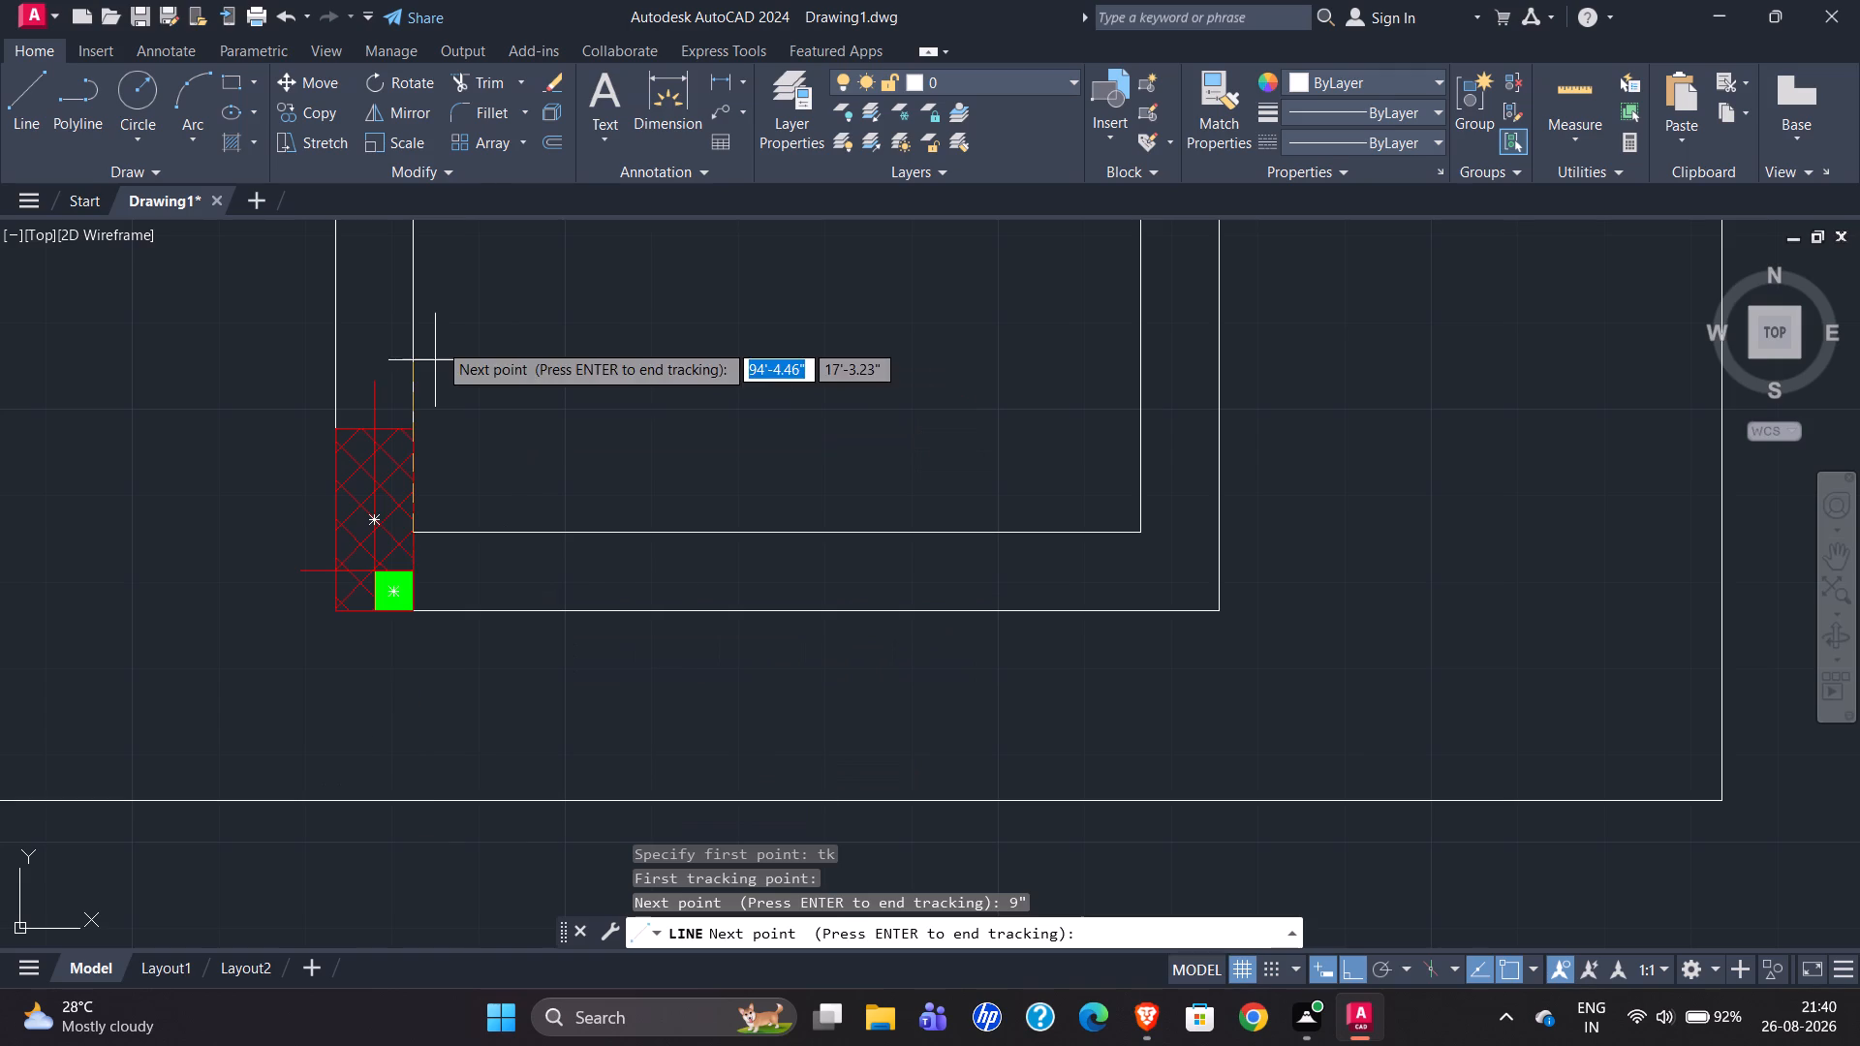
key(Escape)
Draw a line across the staircase's bottom wall, tracked 9" to the right of the lower-left corner column.
click(1, 97)
click(28, 98)
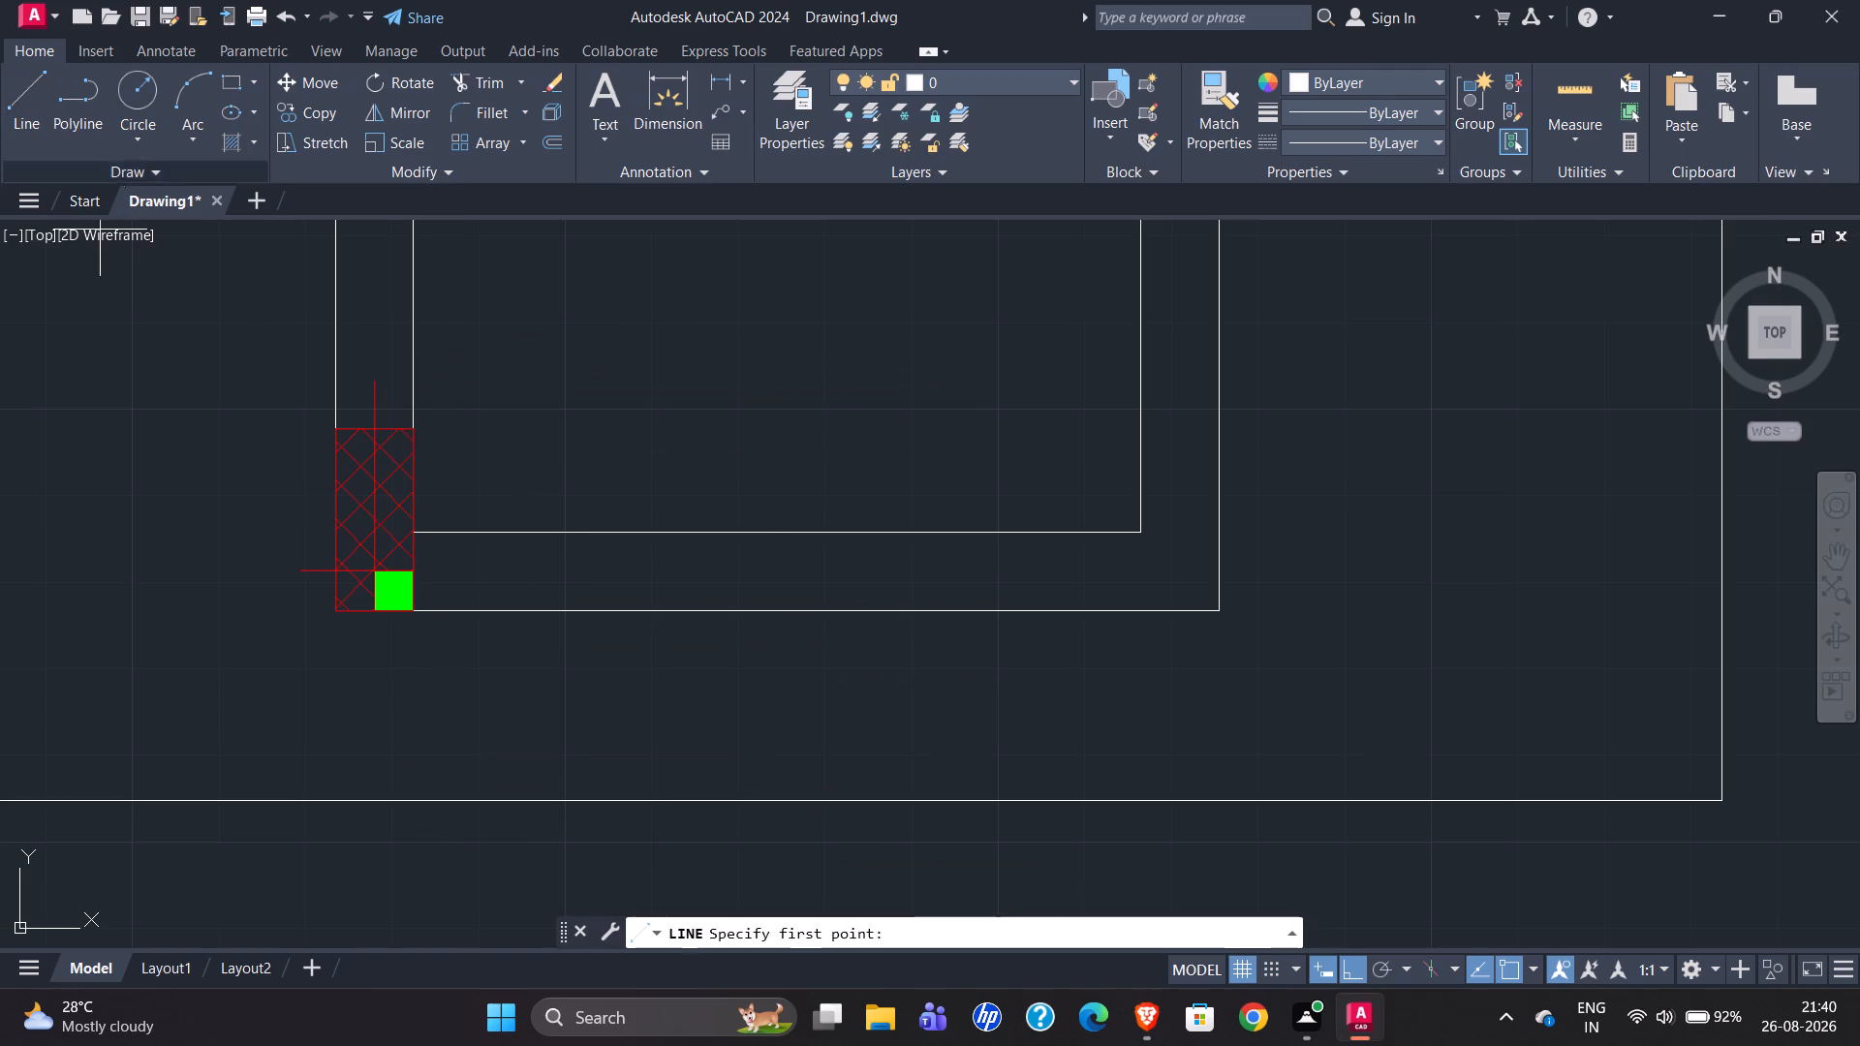
key(t)
key(k)
key(Return)
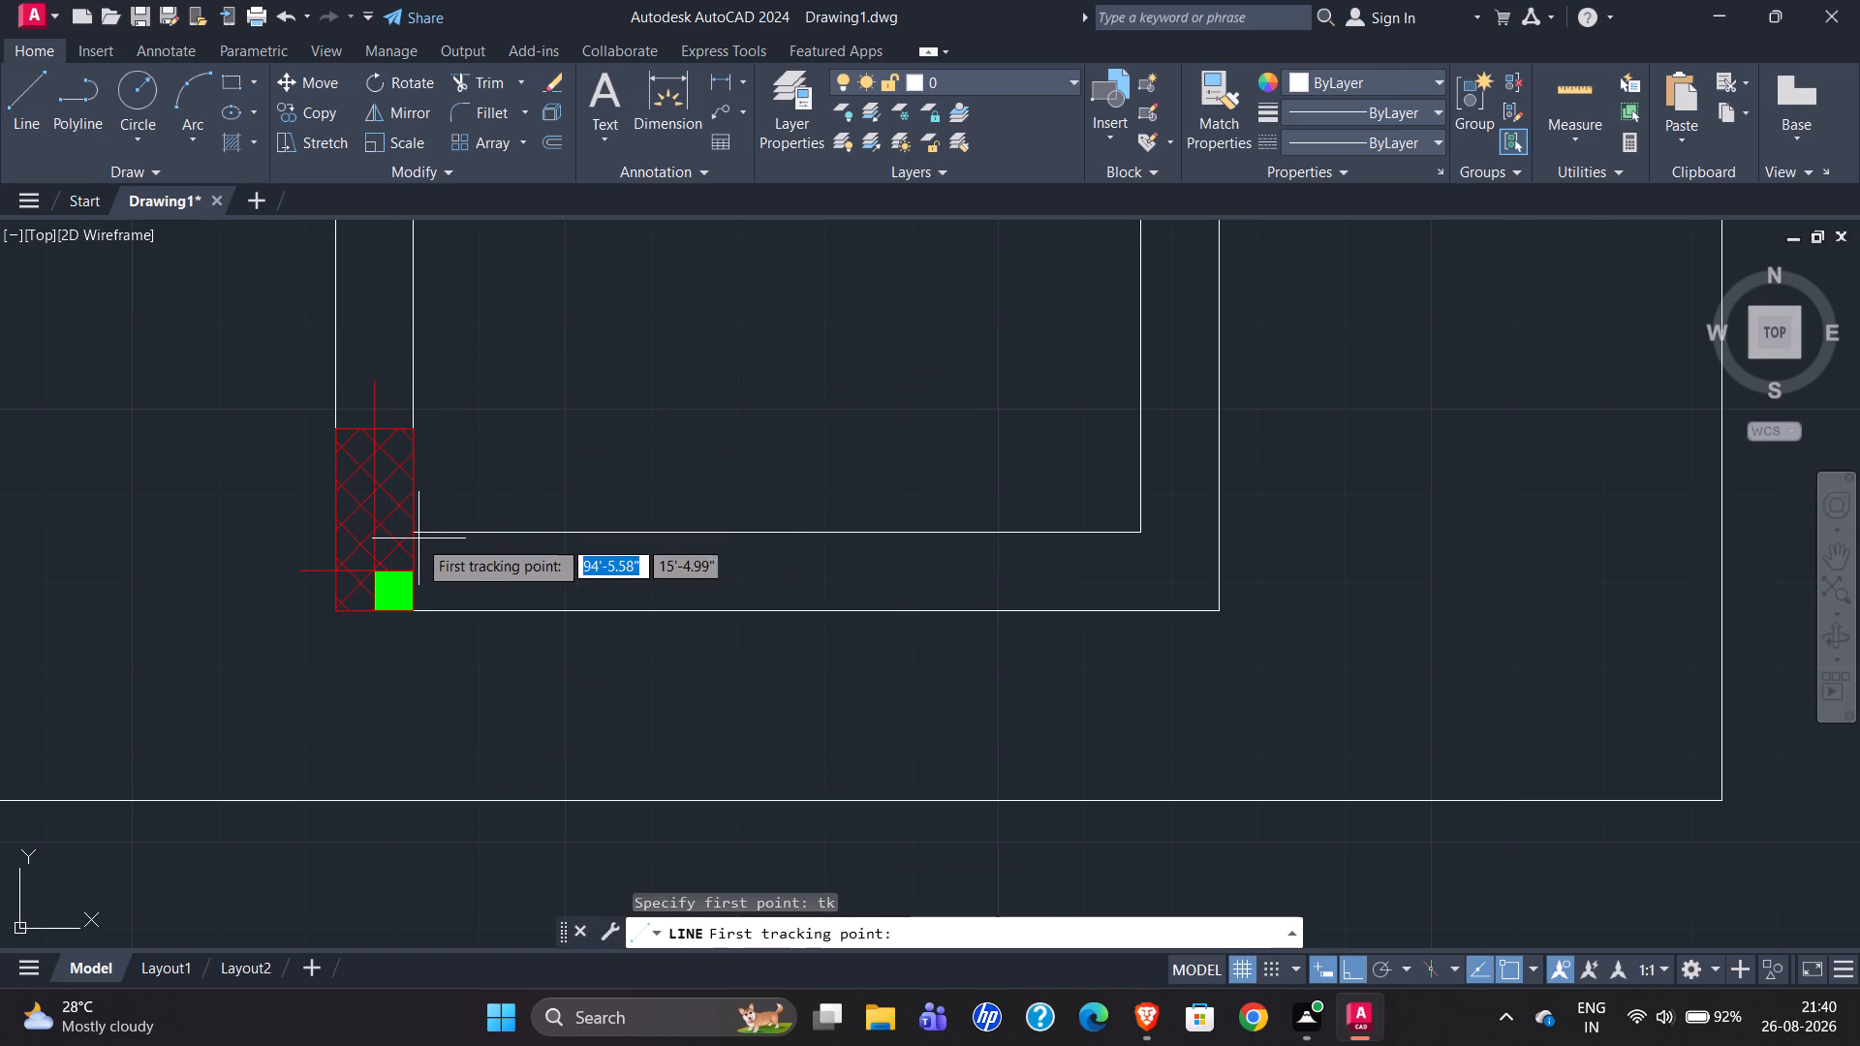
click(413, 536)
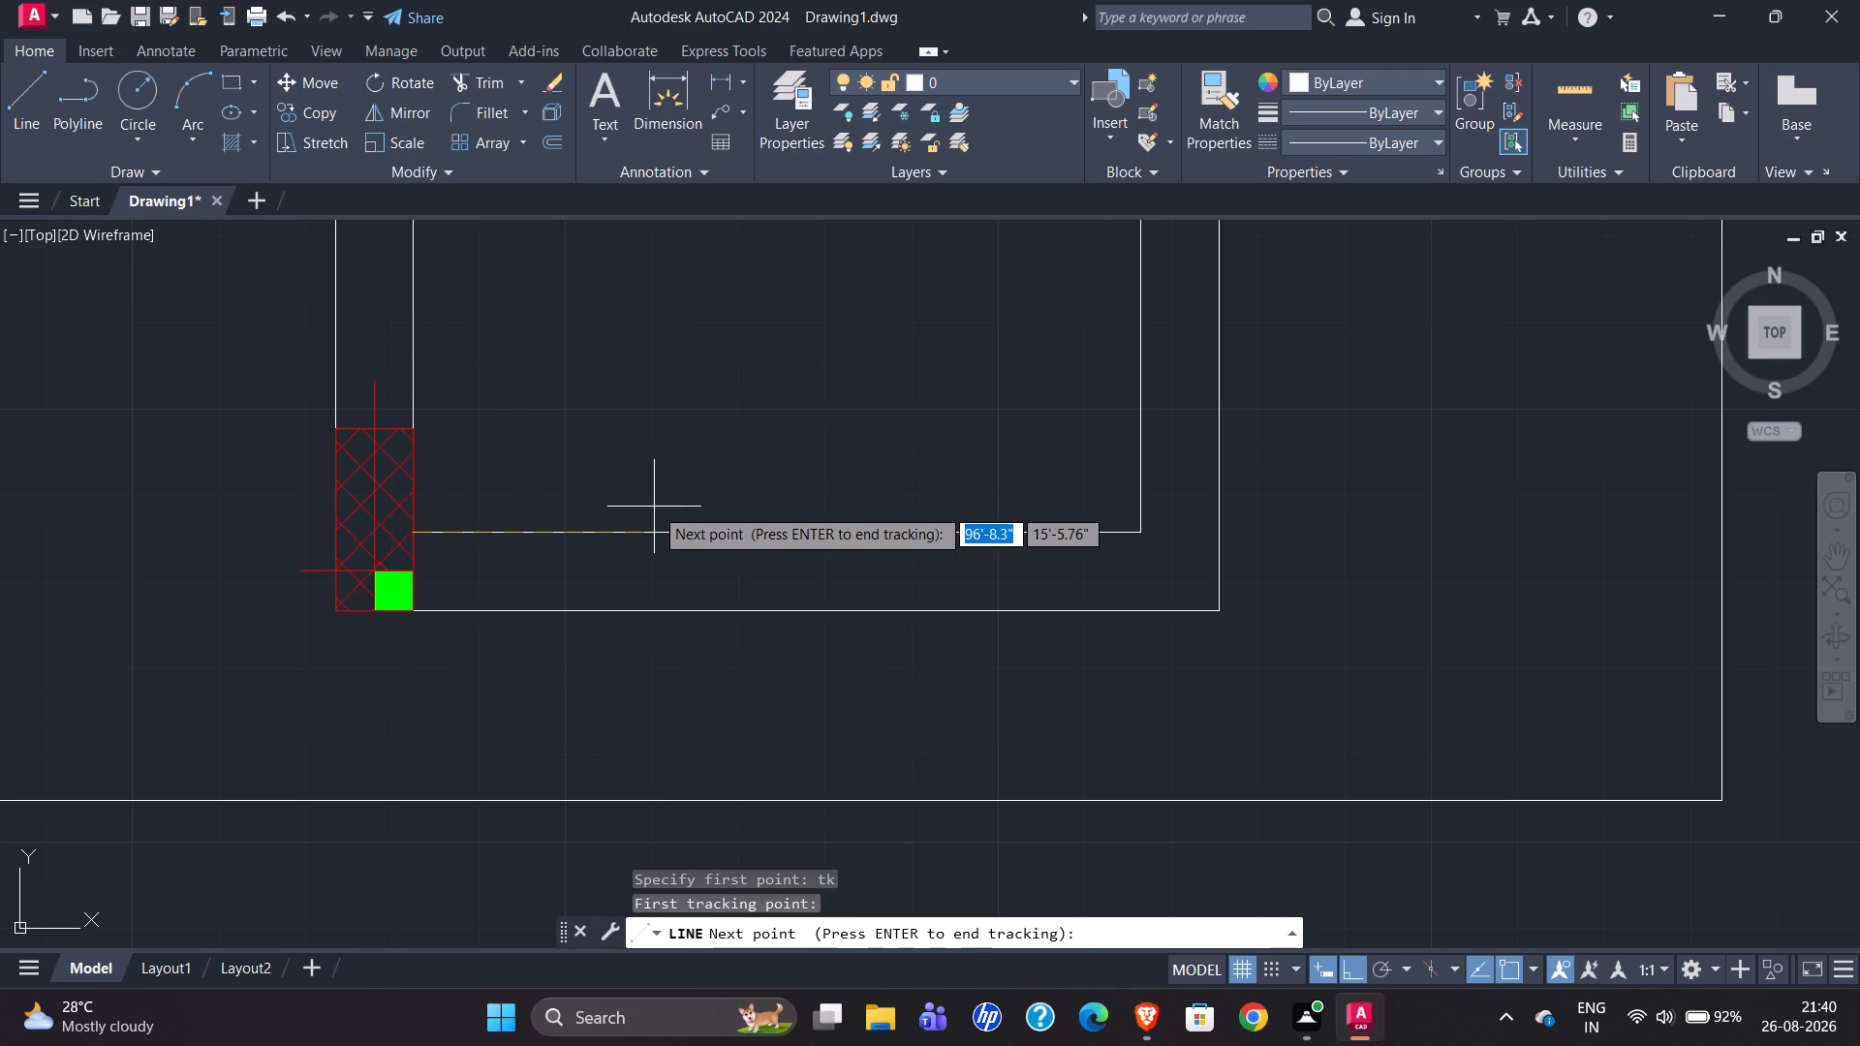
key(9)
key(shift+quotedbl)
key(Return)
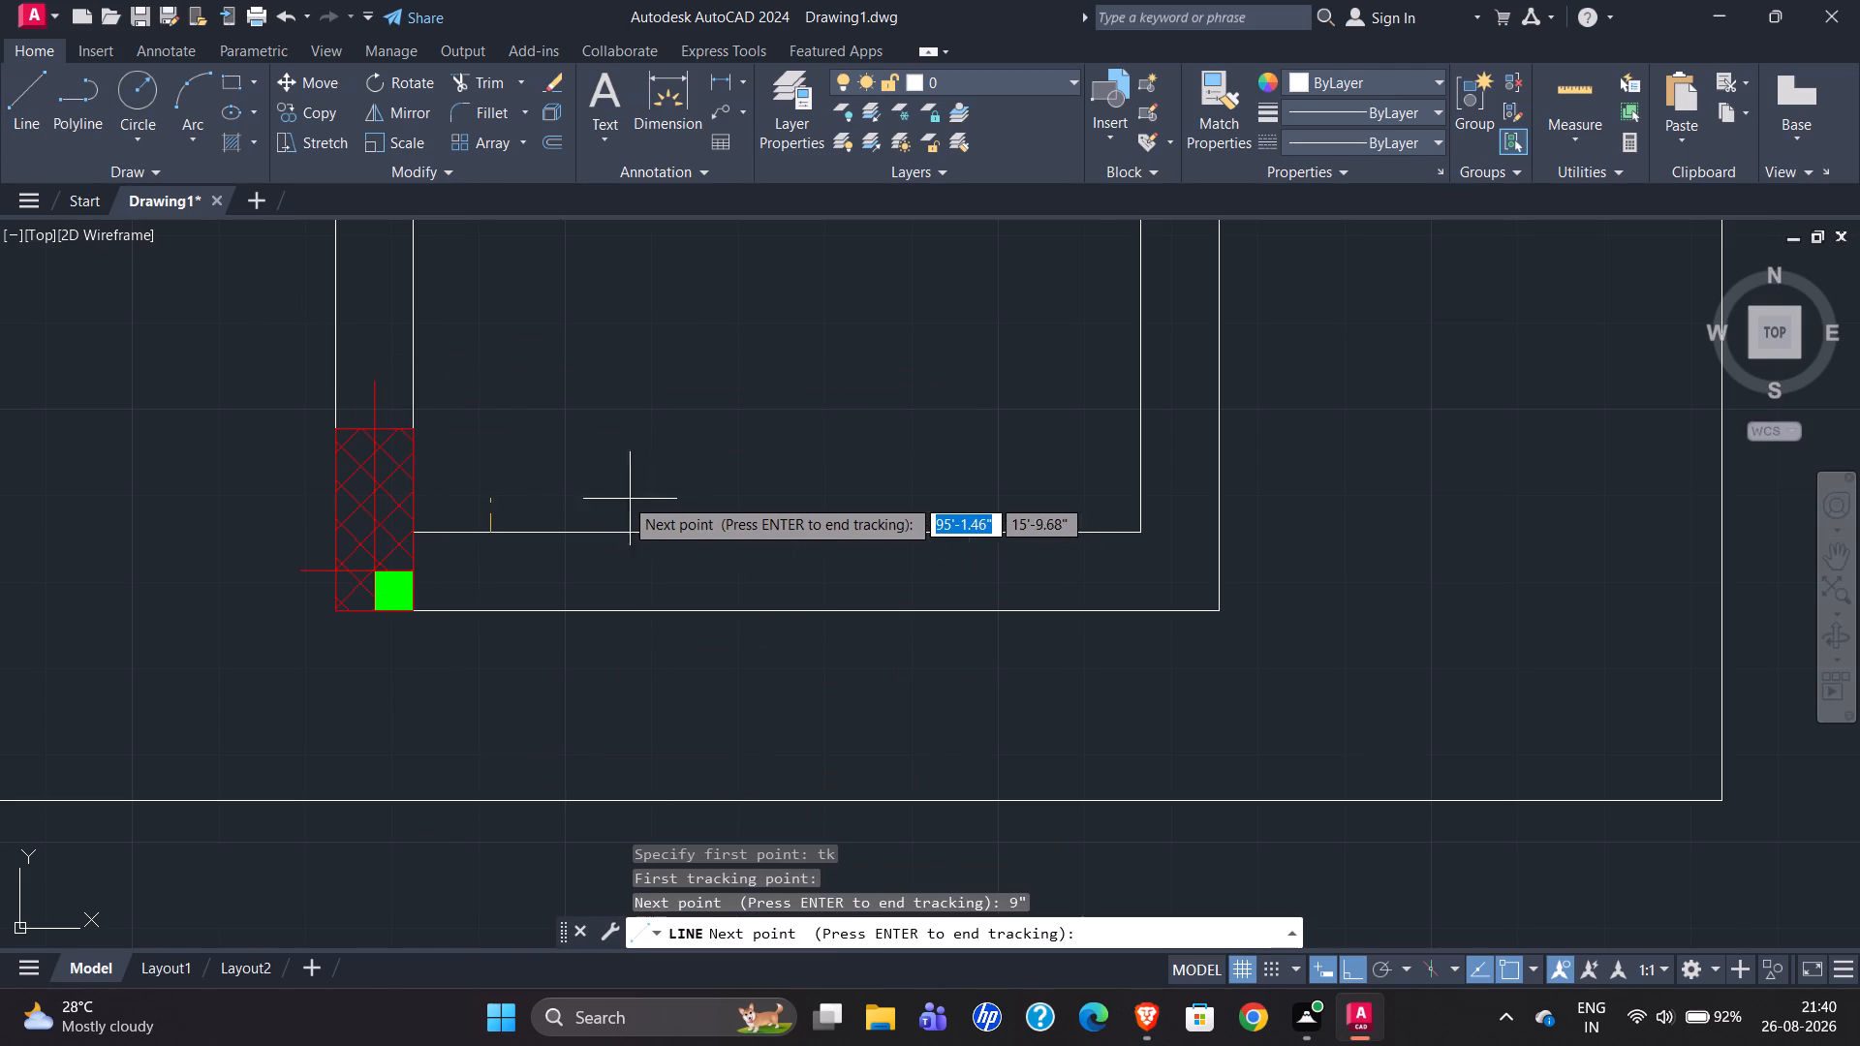
key(Return)
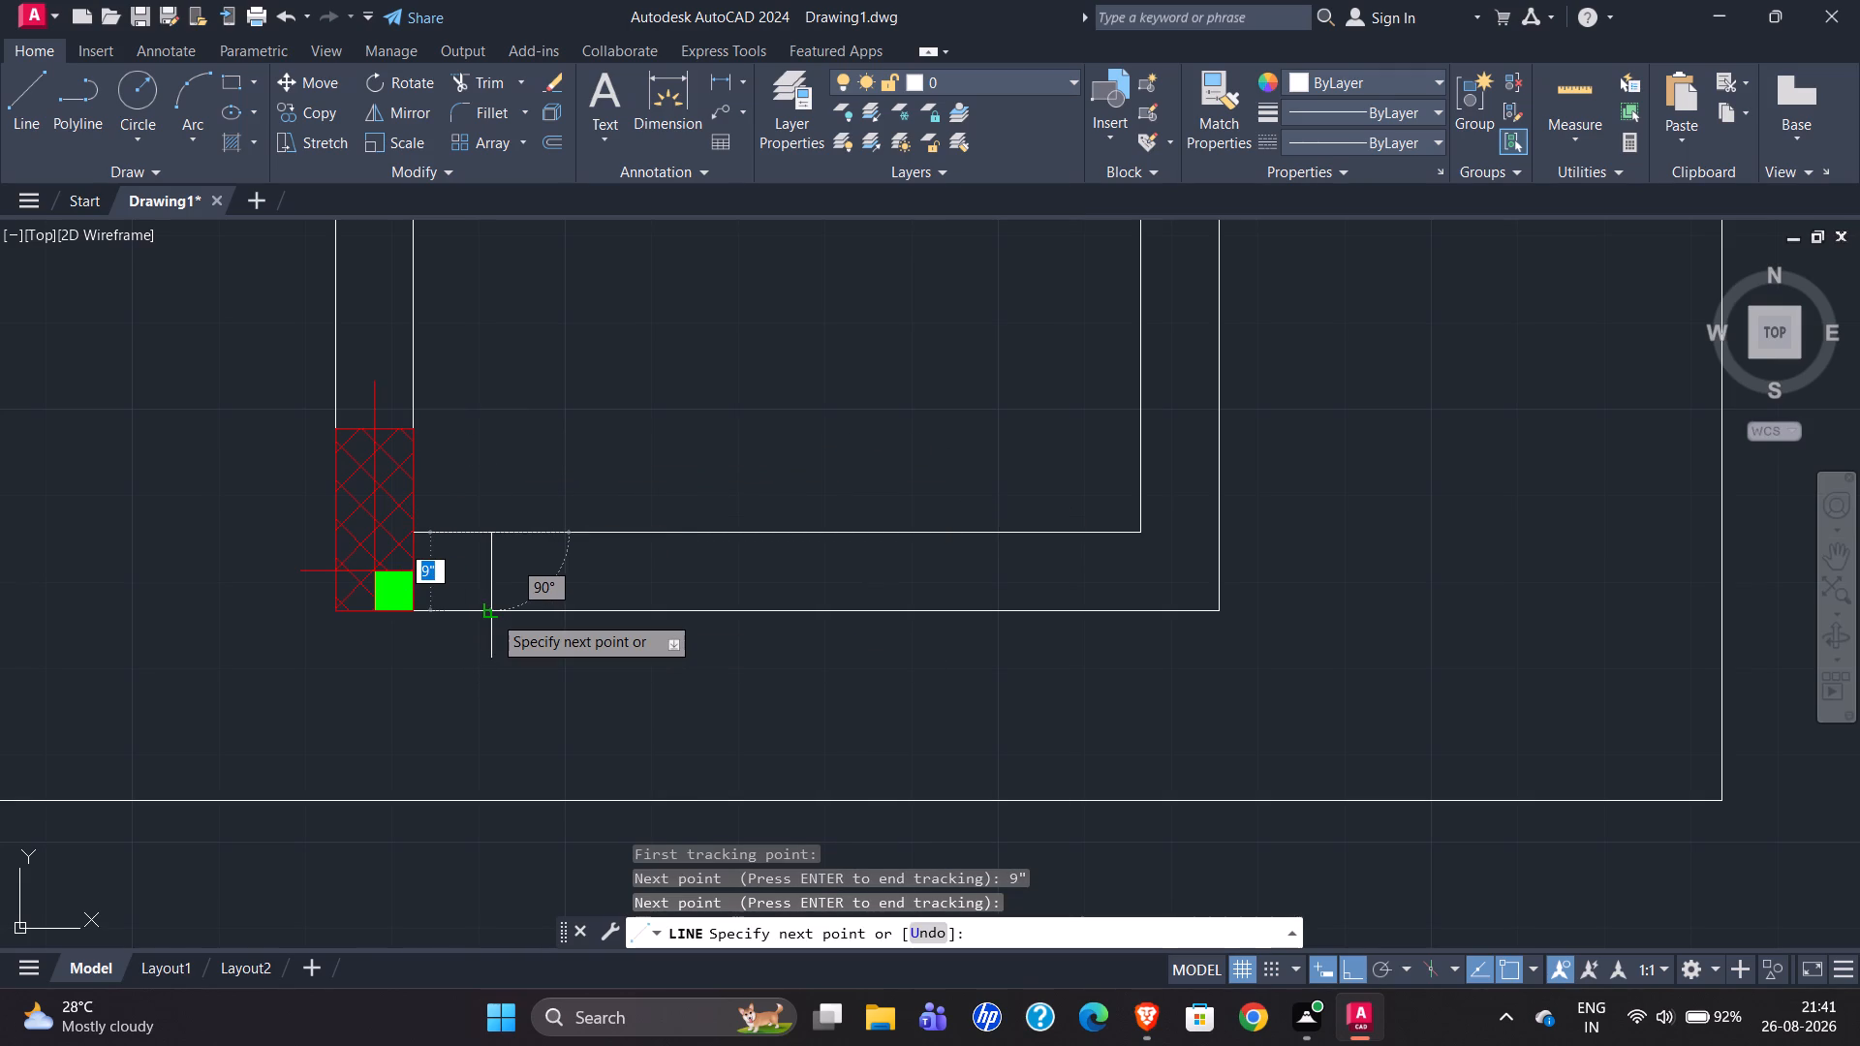
click(492, 614)
key(Escape)
Offset the new cross line in the staircase's bottom wall 5'6" toward the lower-right corner.
click(493, 558)
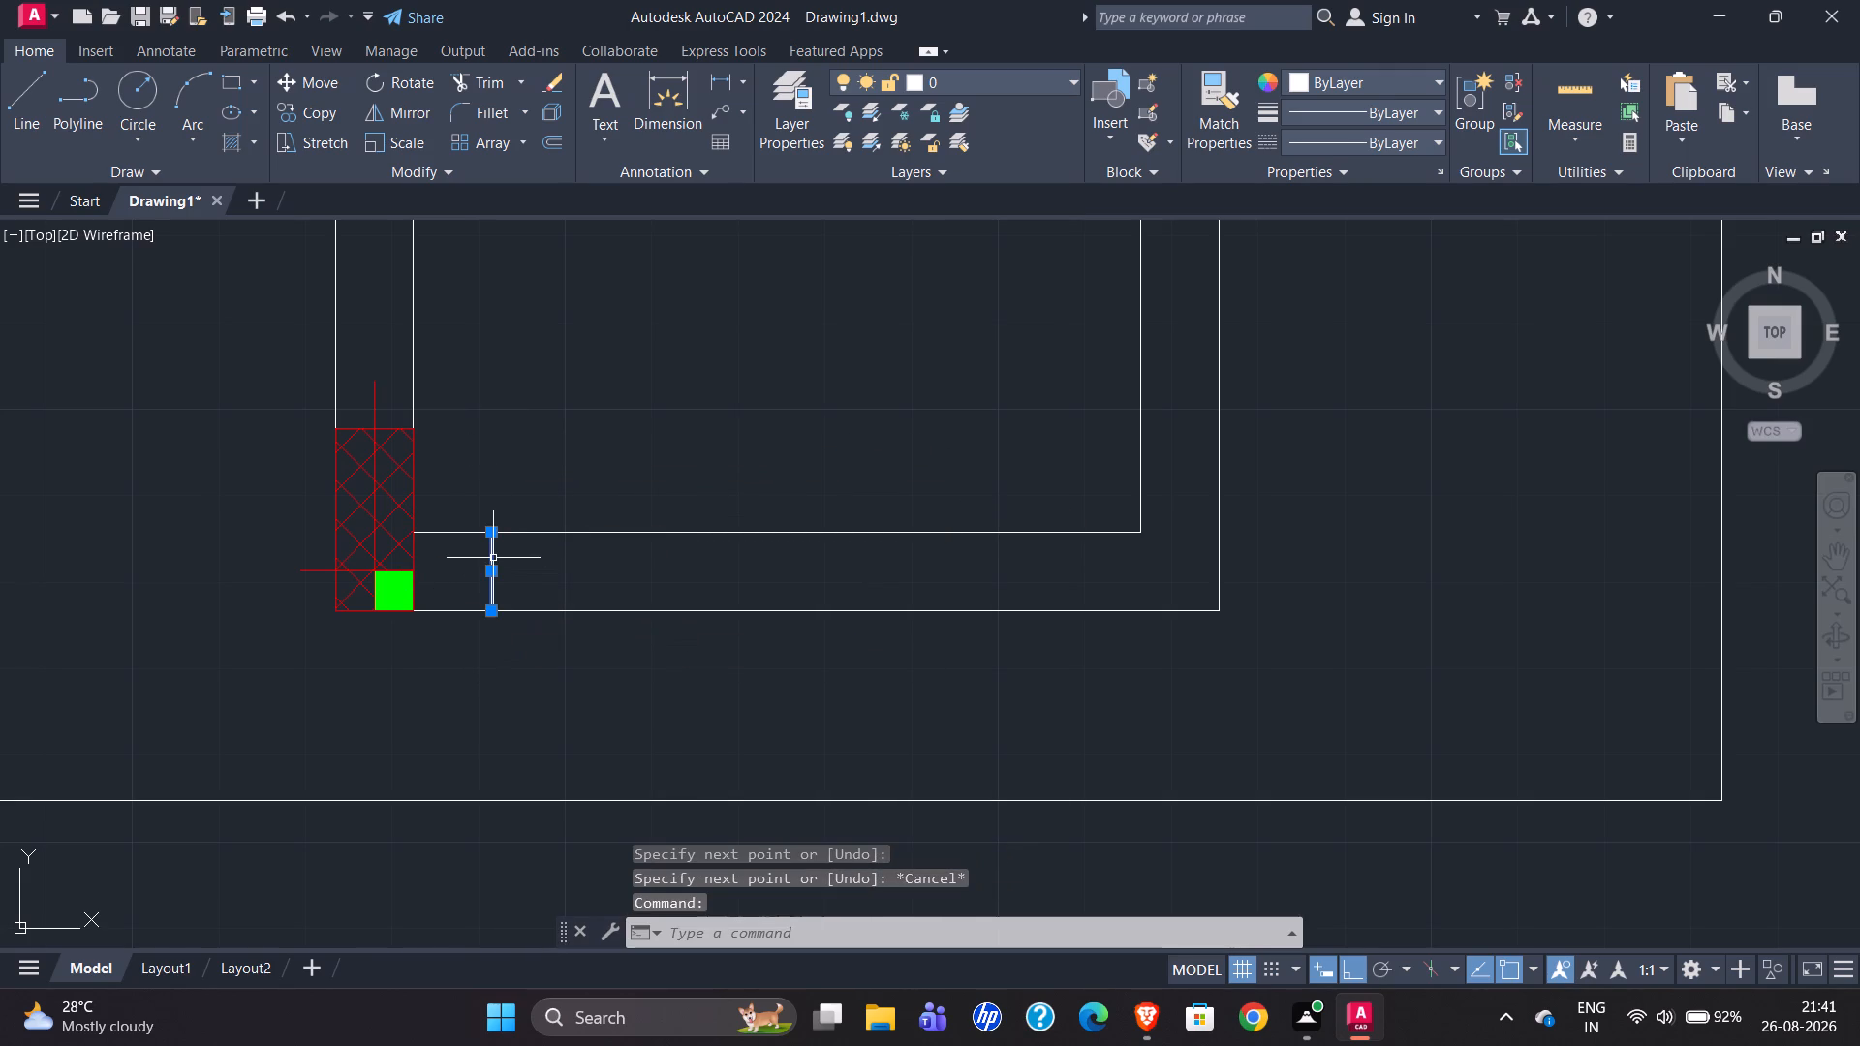
key(o)
key(Return)
key(5)
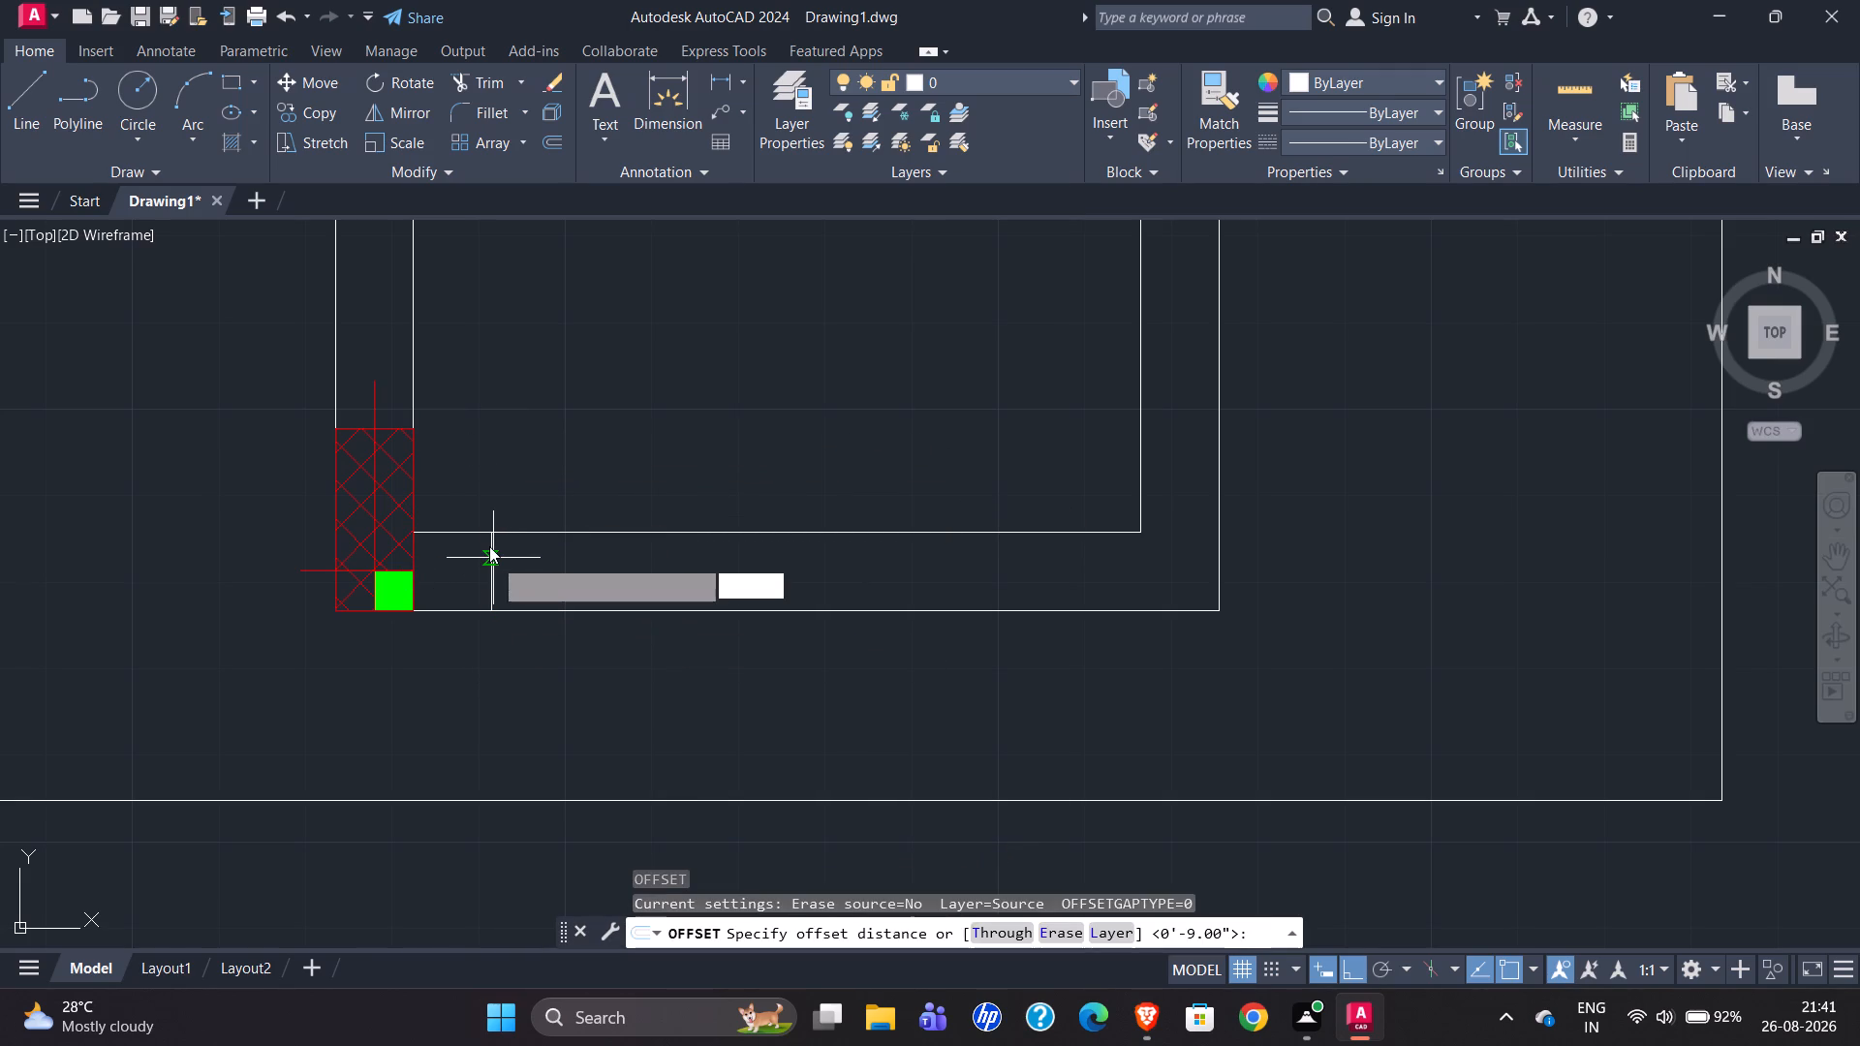
key(apostrophe)
text(6")
key(Return)
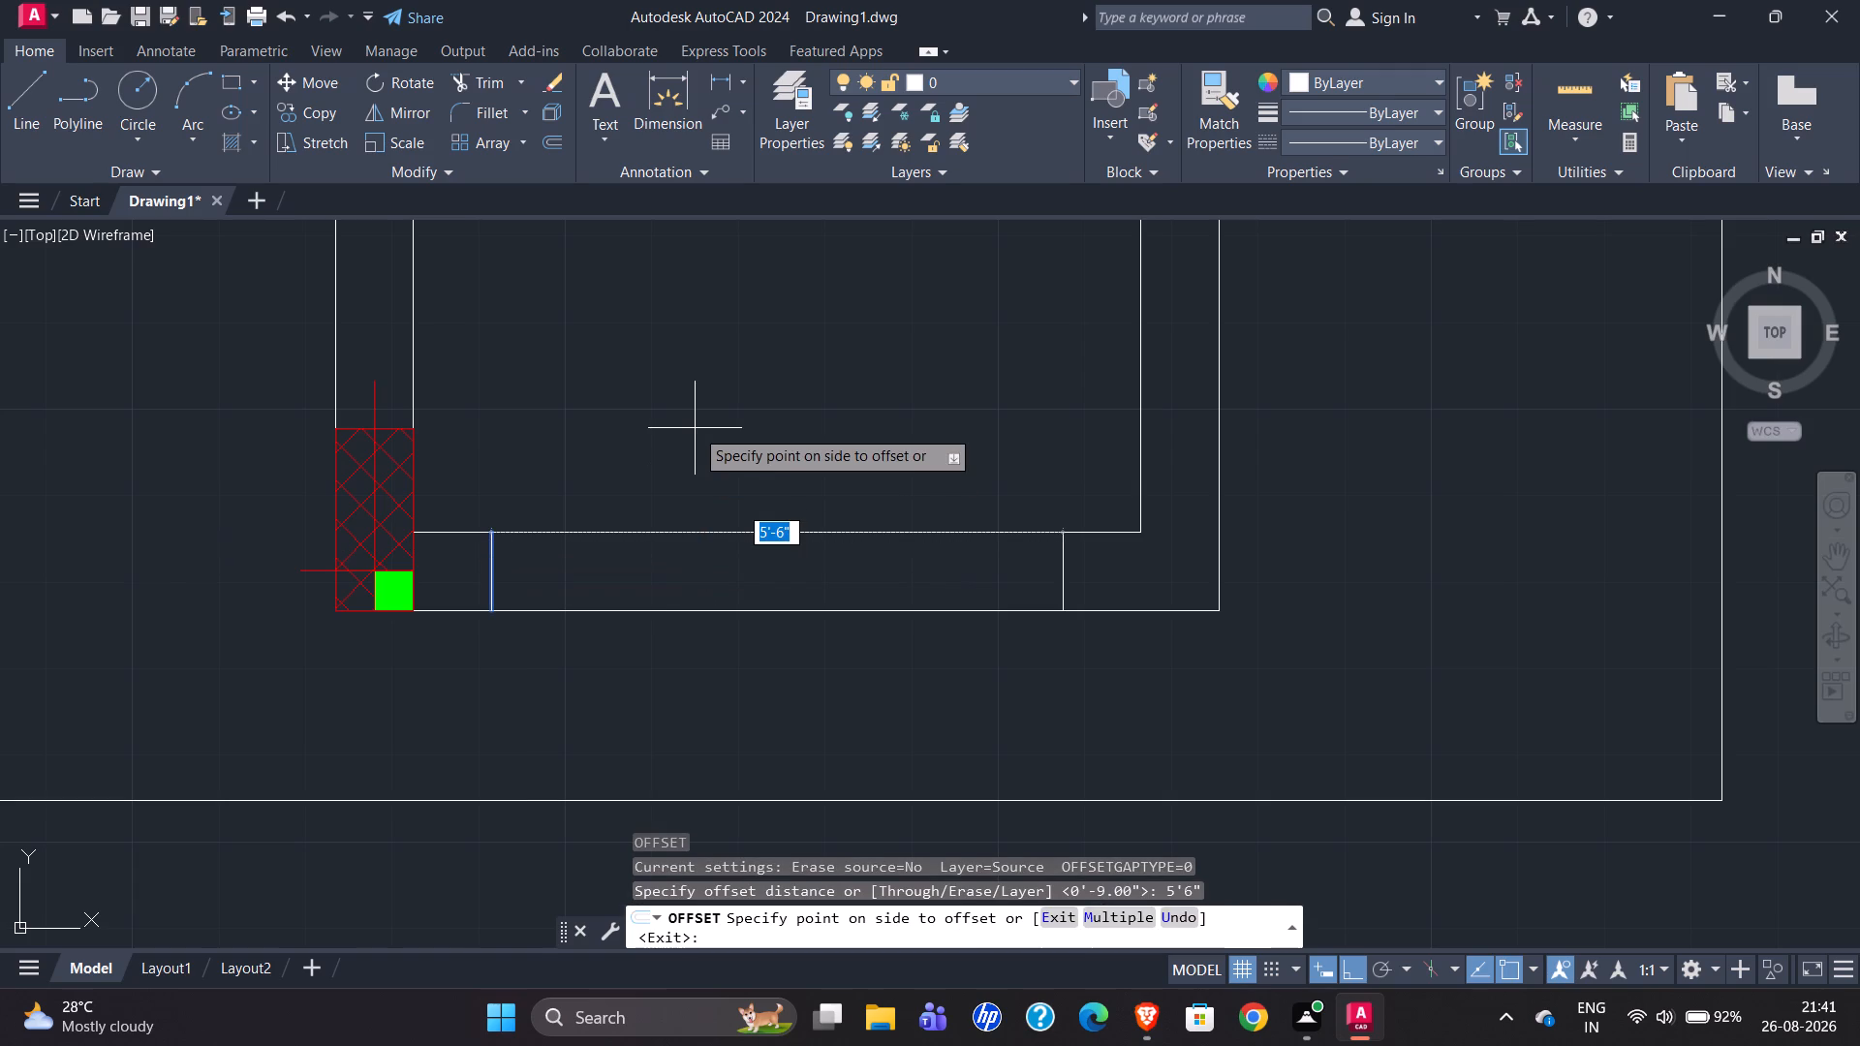
click(993, 413)
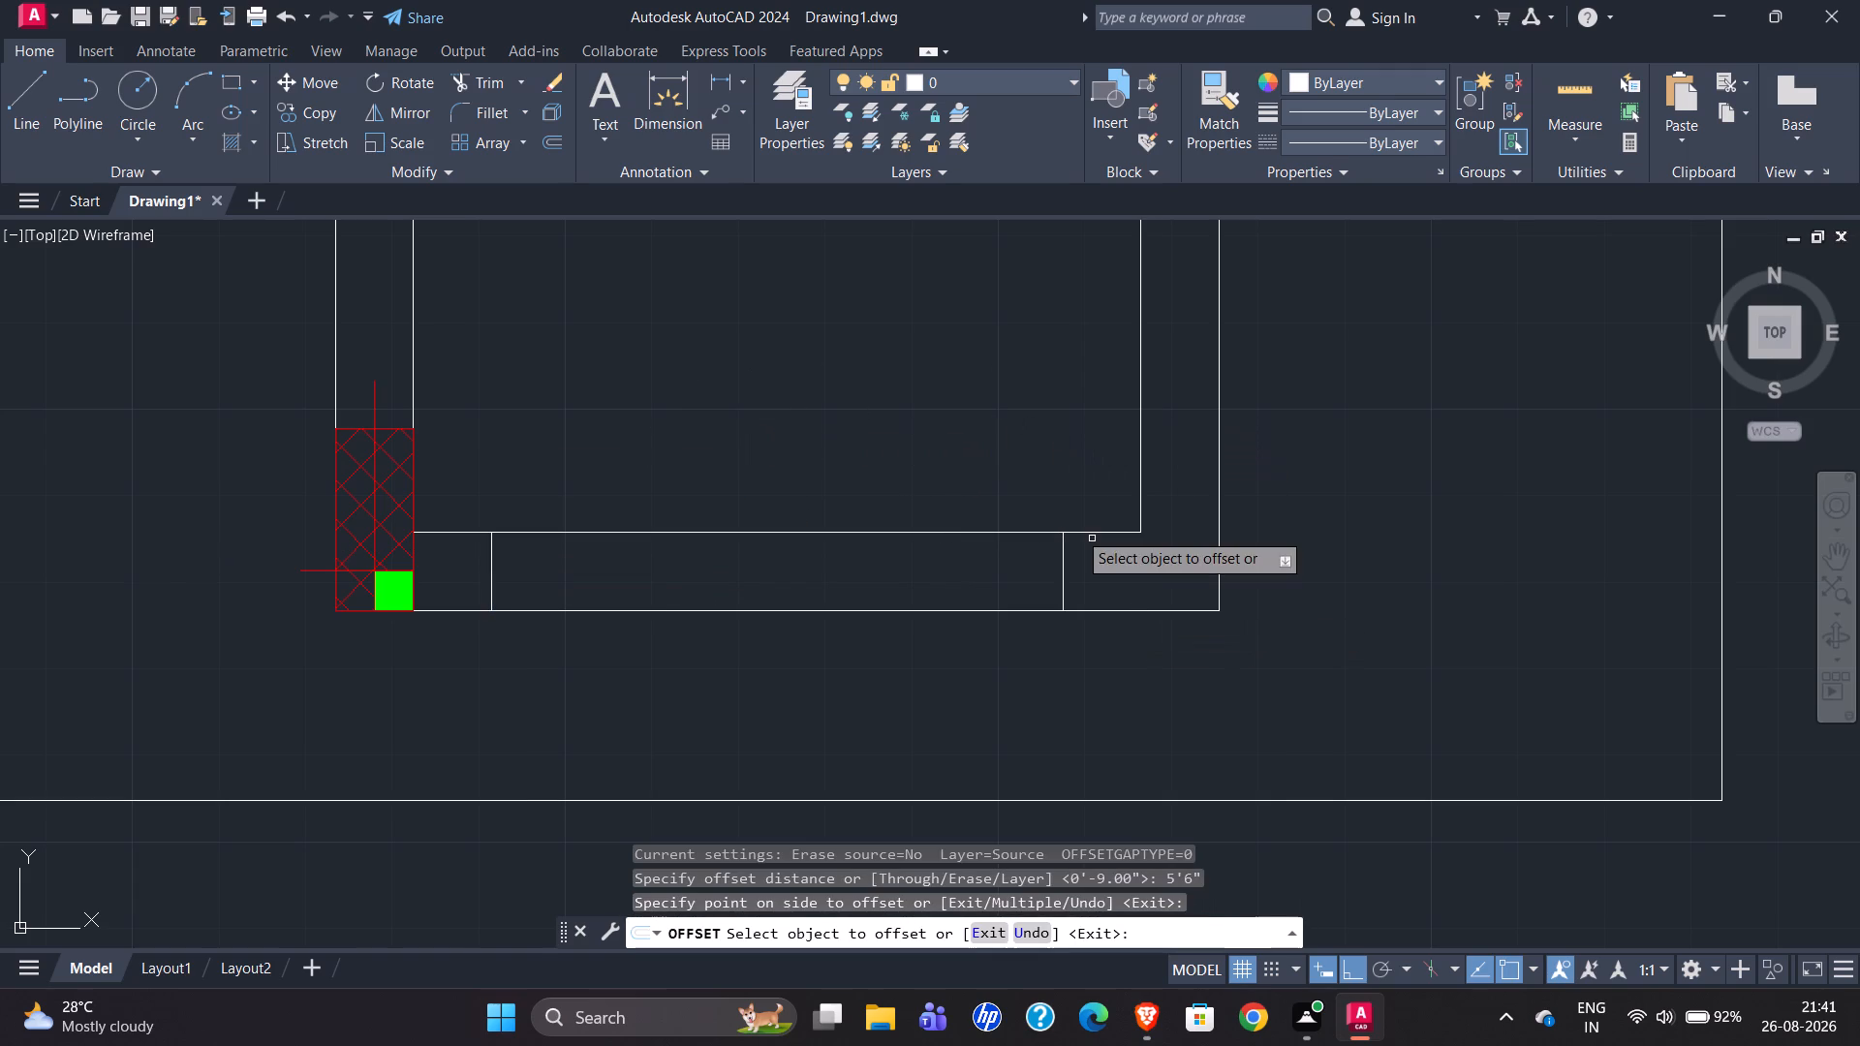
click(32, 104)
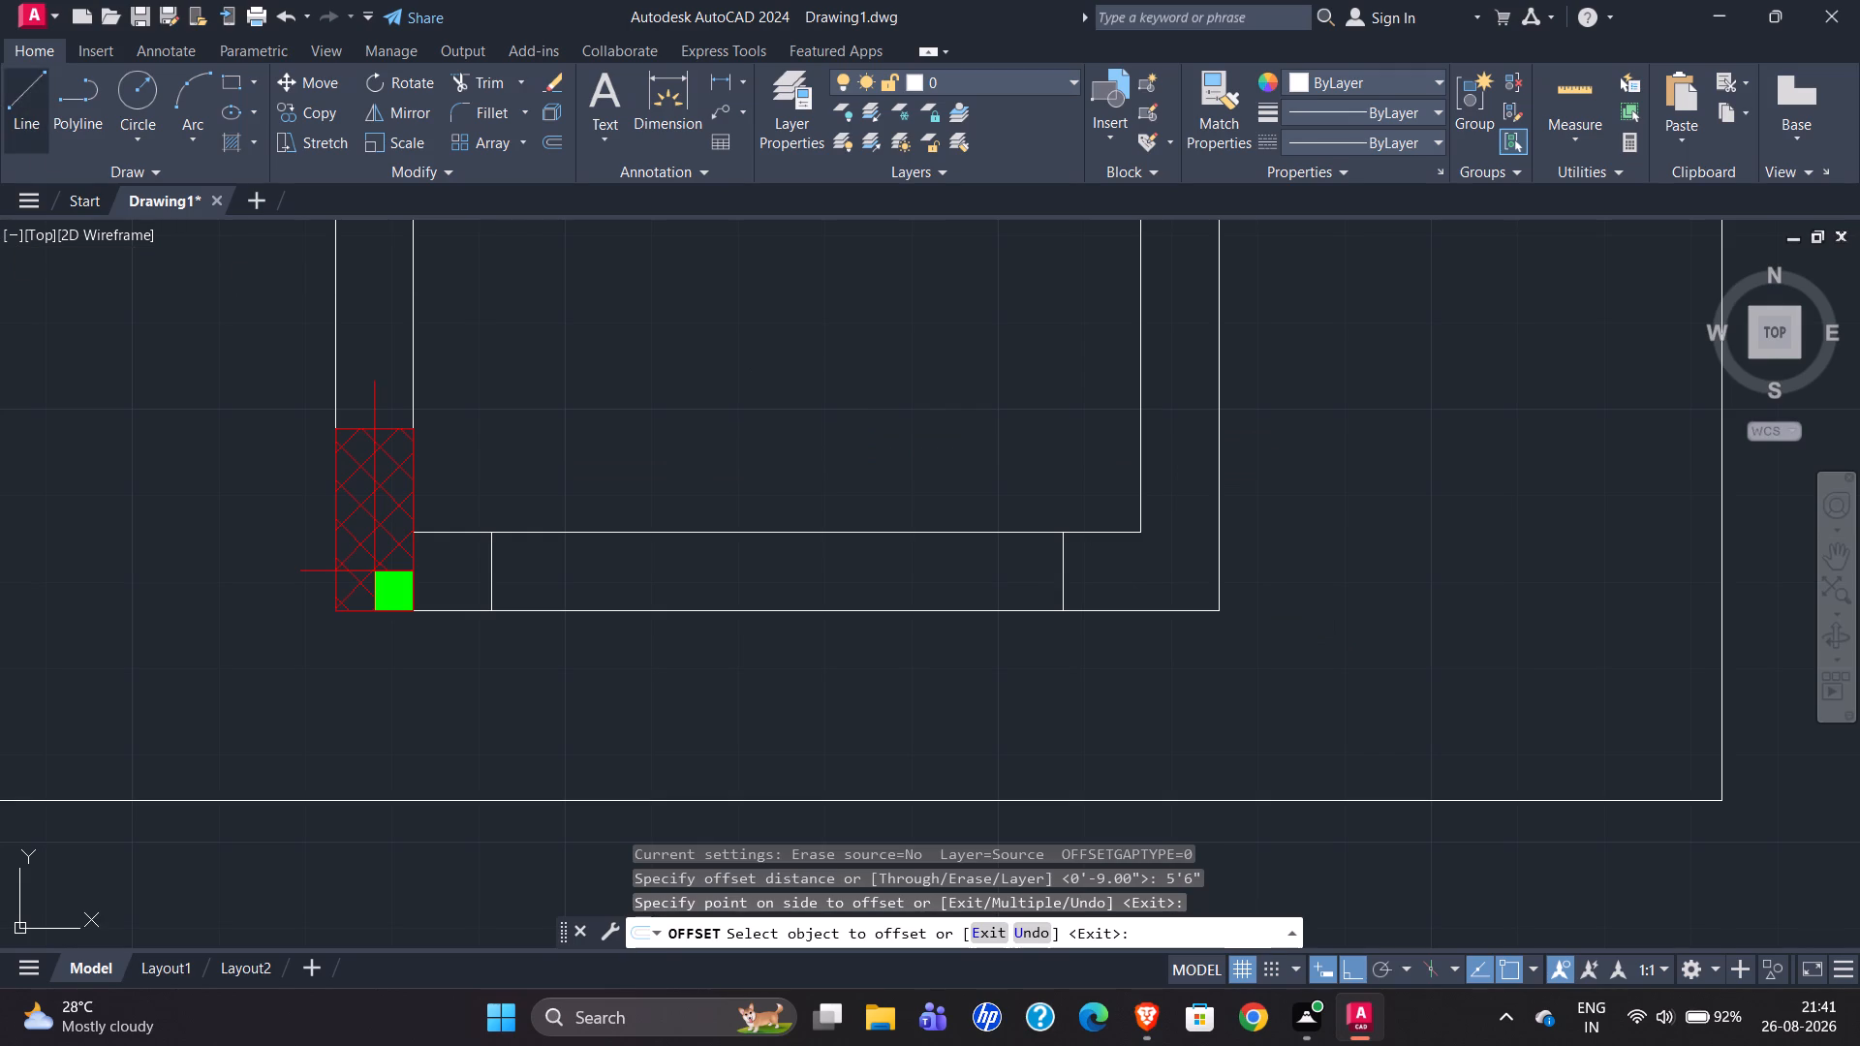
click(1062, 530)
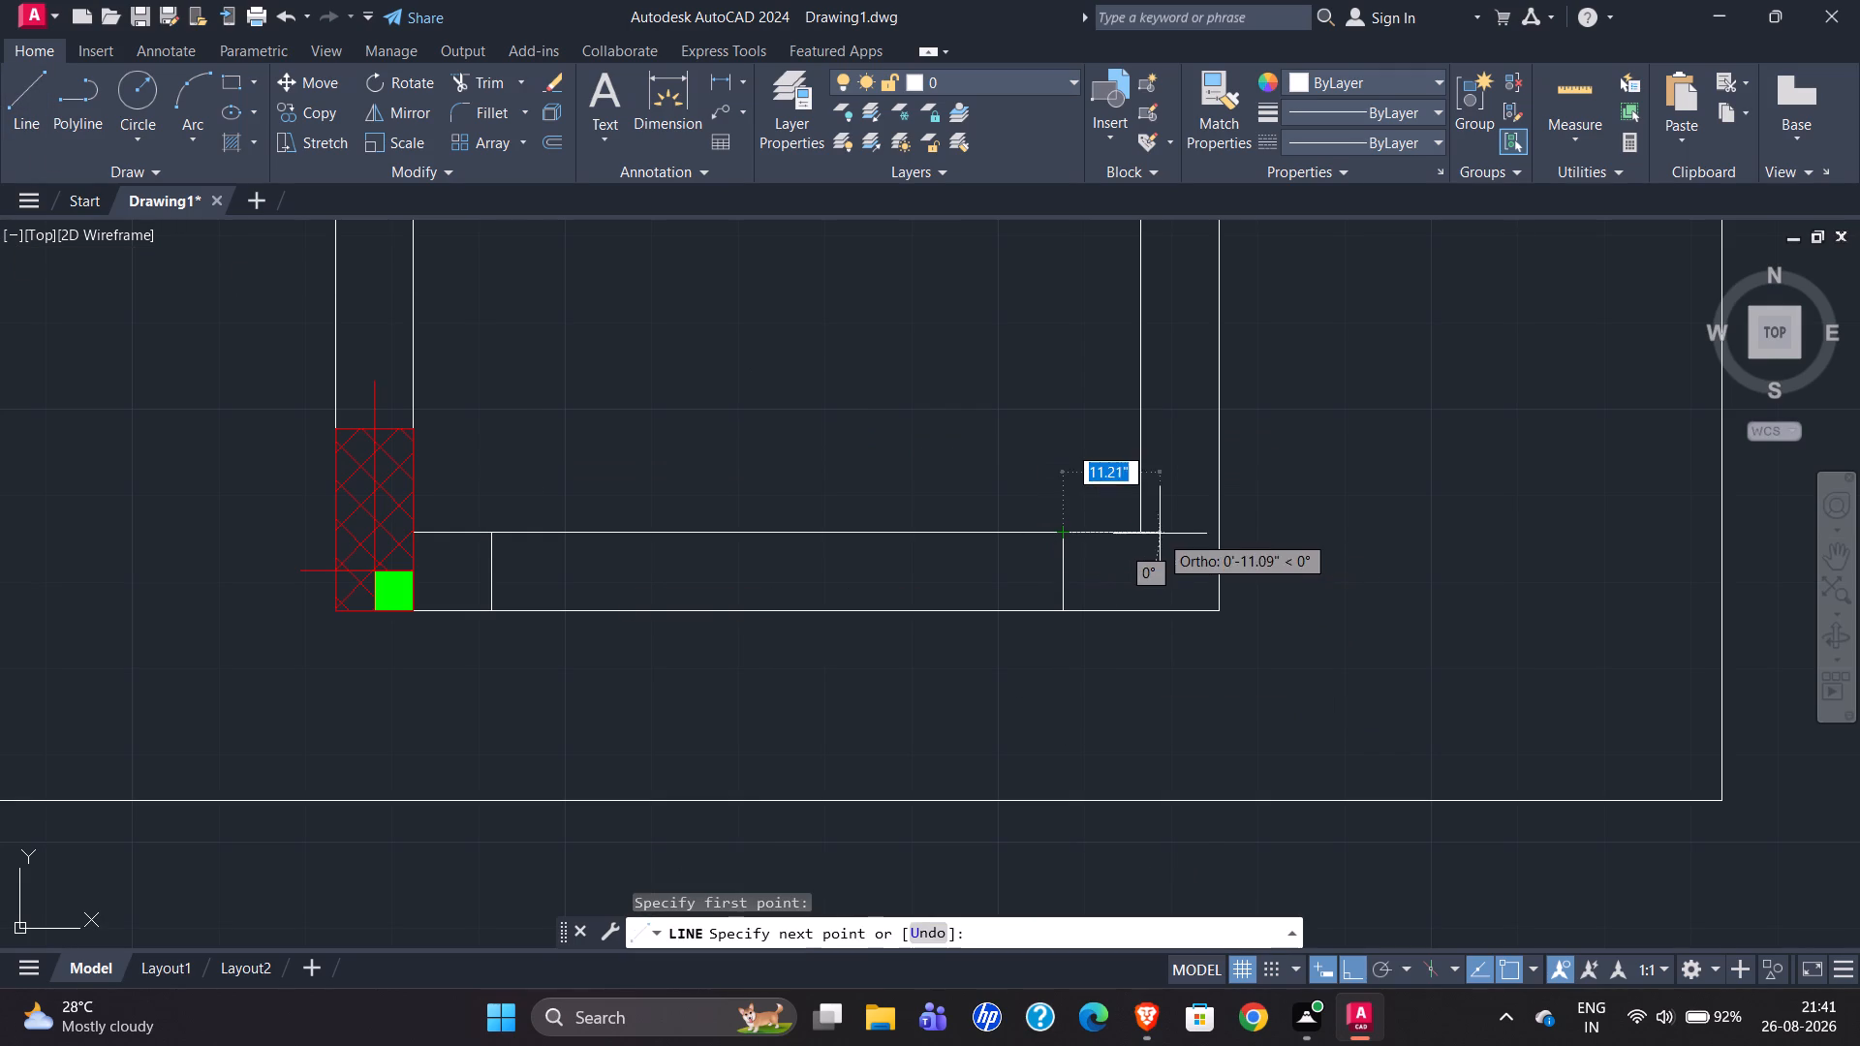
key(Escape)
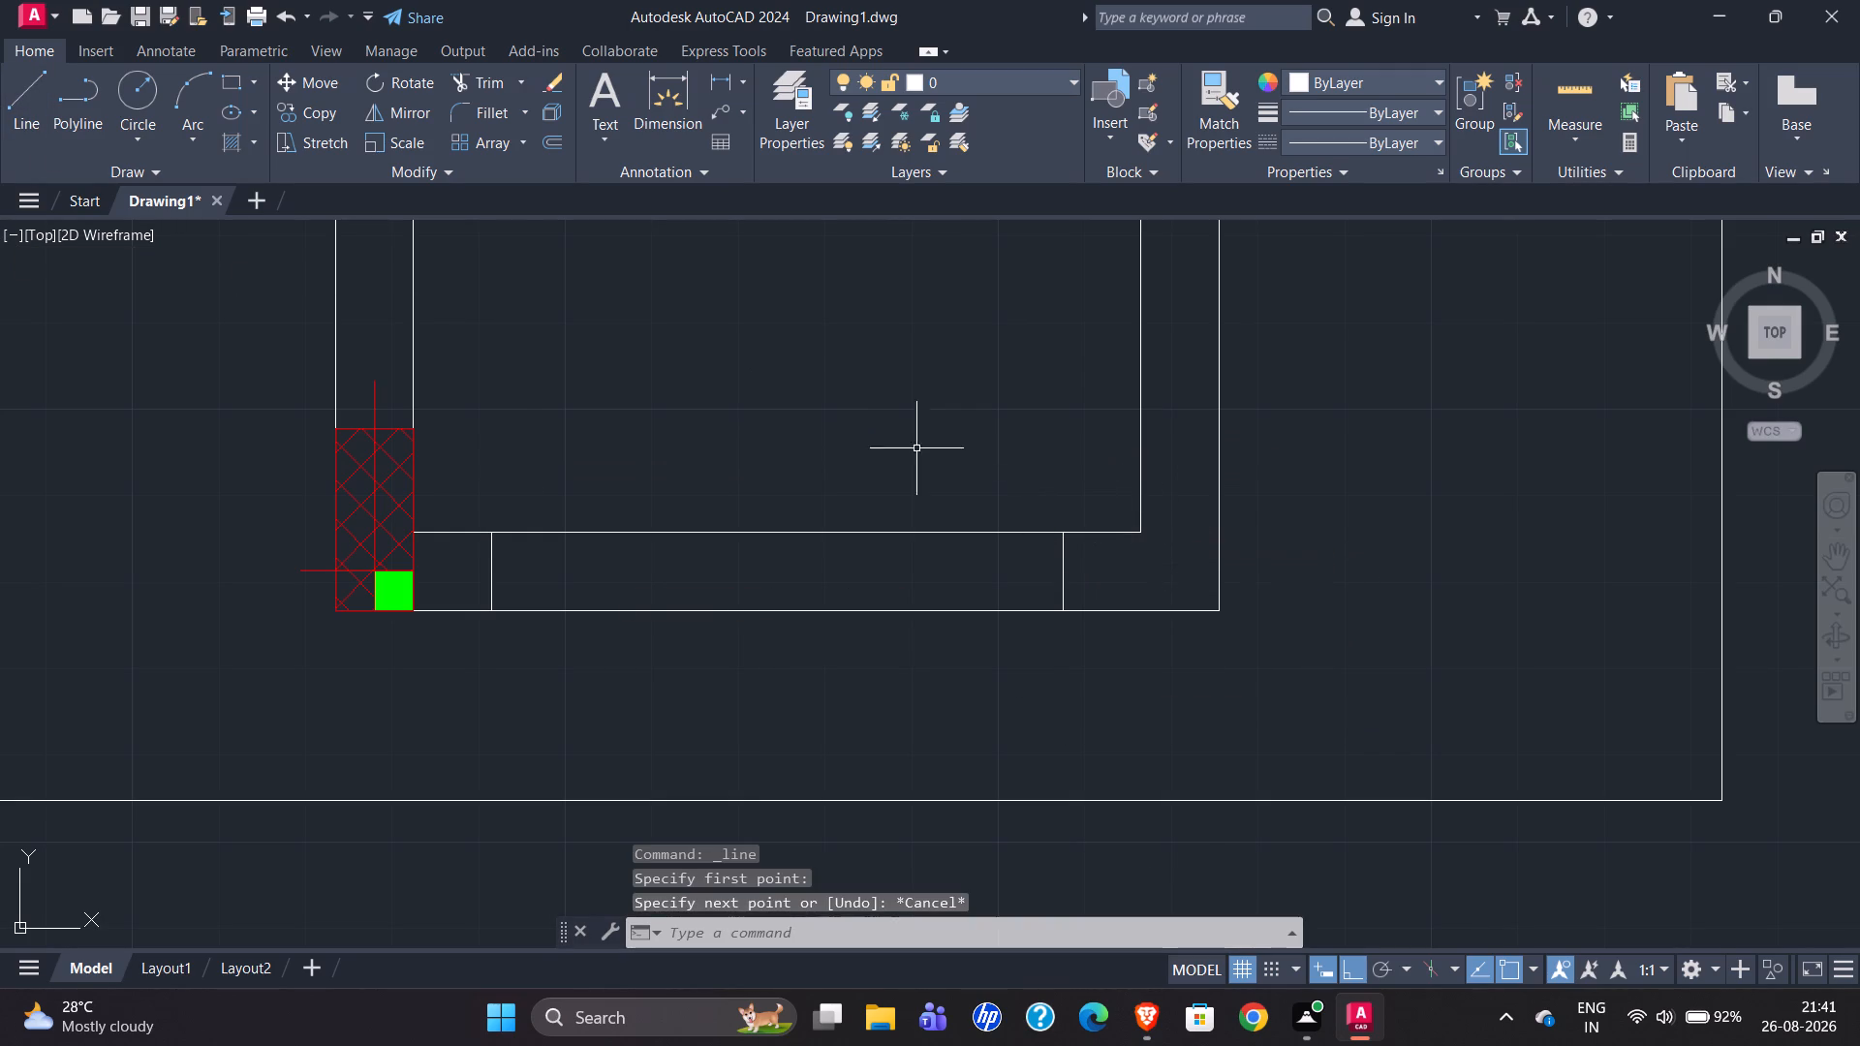
Trim both bottom wall lines between the two cross lines to open the staircase's bottom wall.
text(tr)
key(Return)
drag(778, 433, 778, 451)
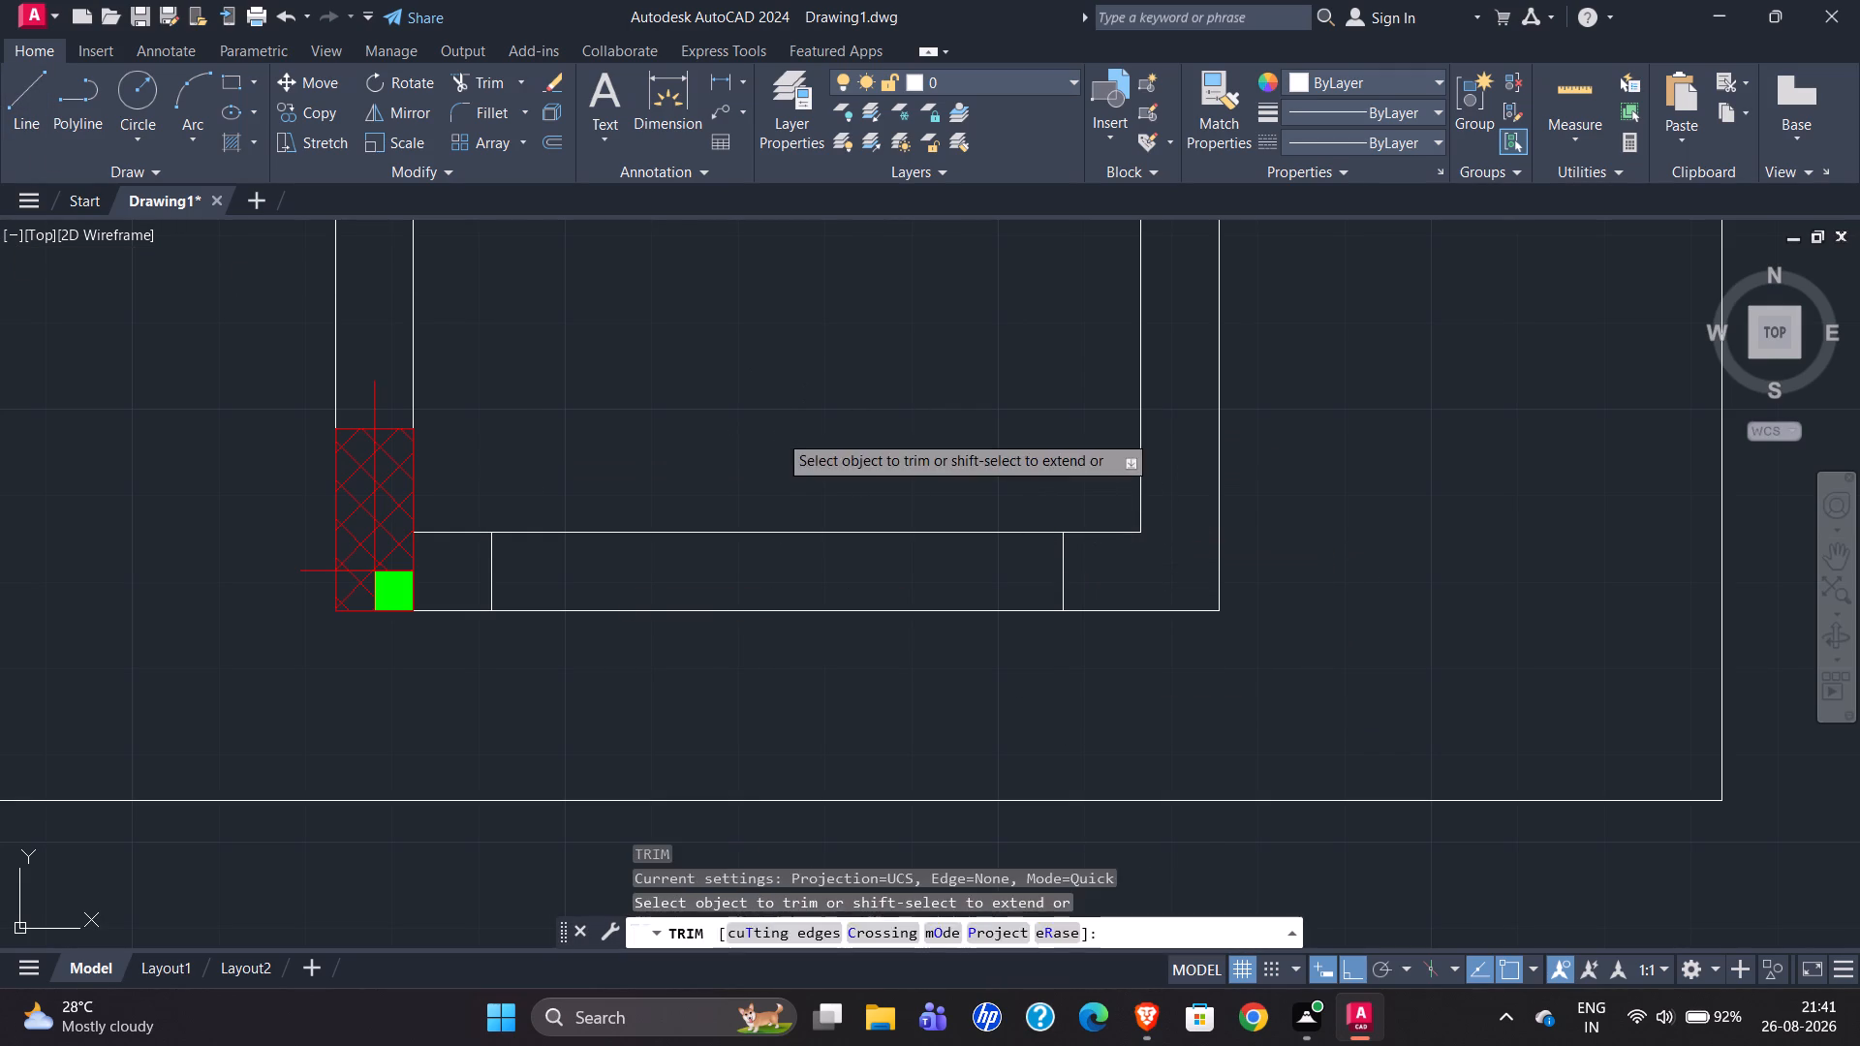
drag(778, 451, 780, 627)
scroll(820, 438, down, 2)
key(Escape)
Examine the bottom wall opening between the staircase's lower corner columns in the reference plan.
scroll(843, 553, down, 2)
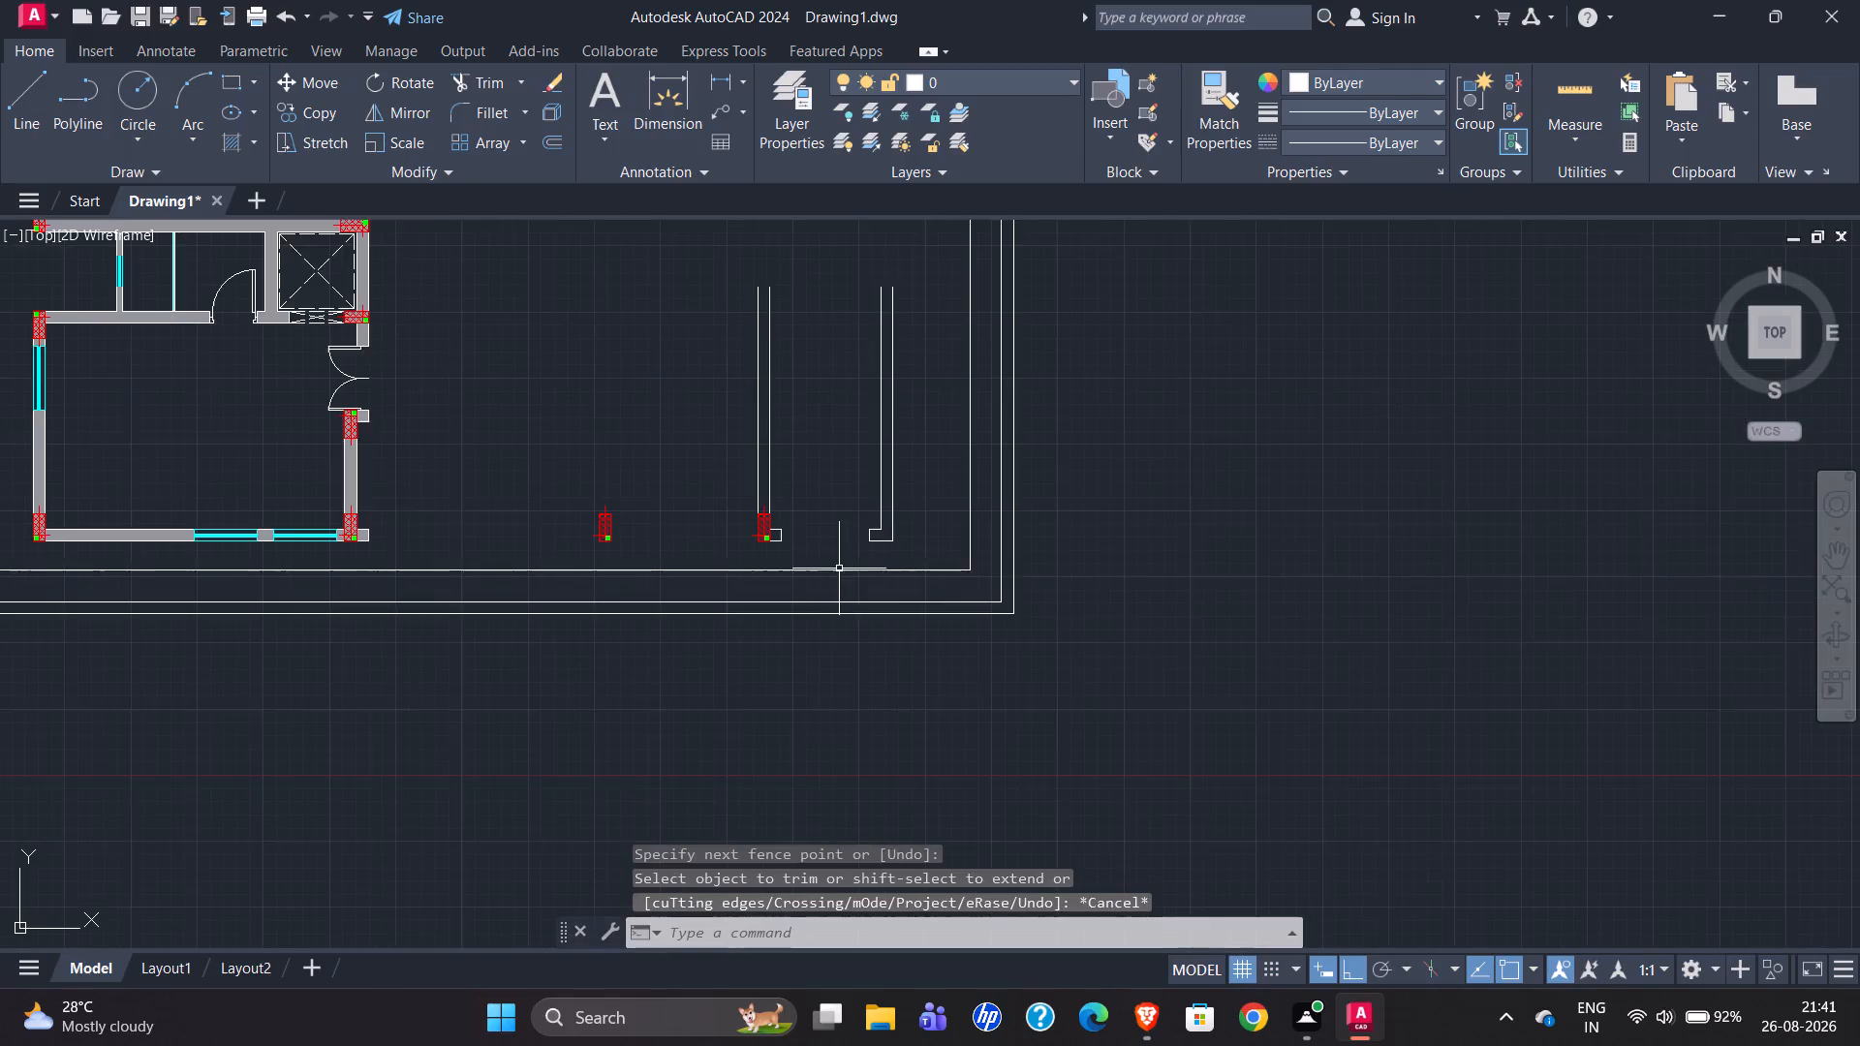
scroll(976, 567, down, 1)
scroll(615, 587, down, 3)
scroll(367, 590, up, 5)
scroll(633, 536, up, 3)
scroll(384, 599, down, 1)
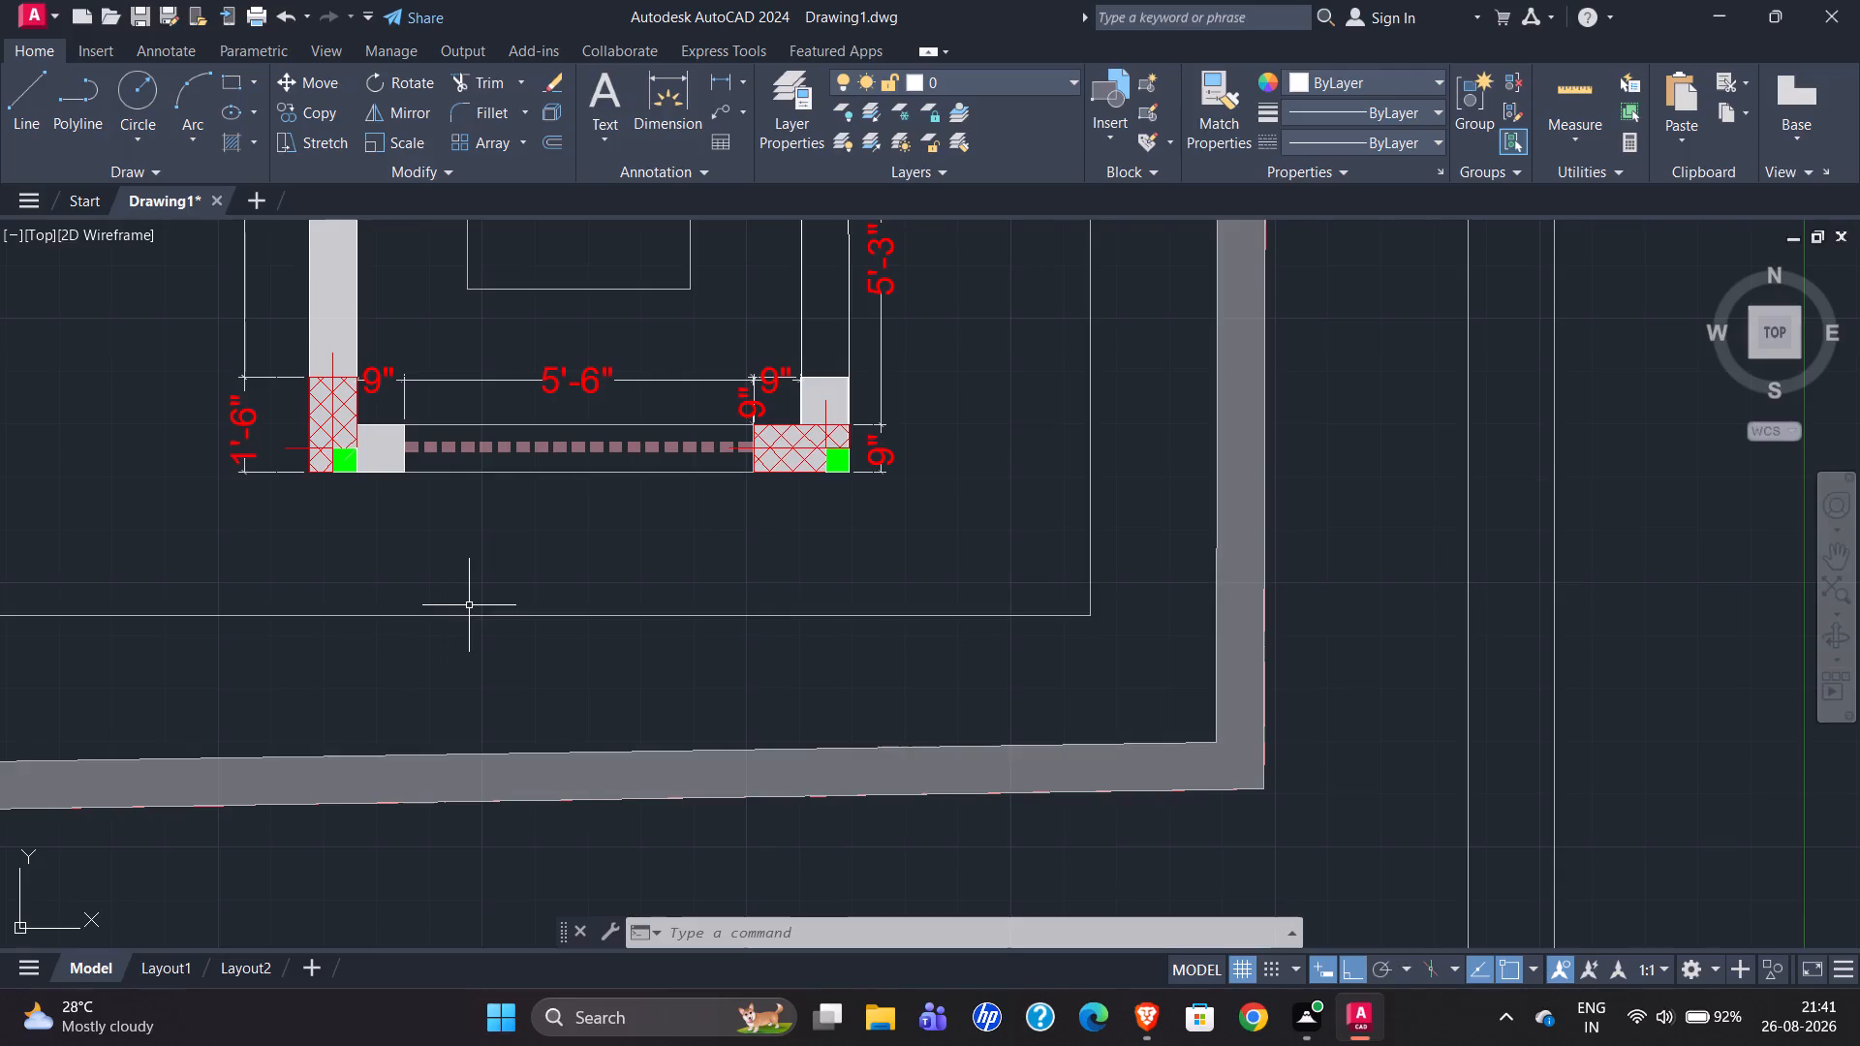
scroll(291, 615, down, 2)
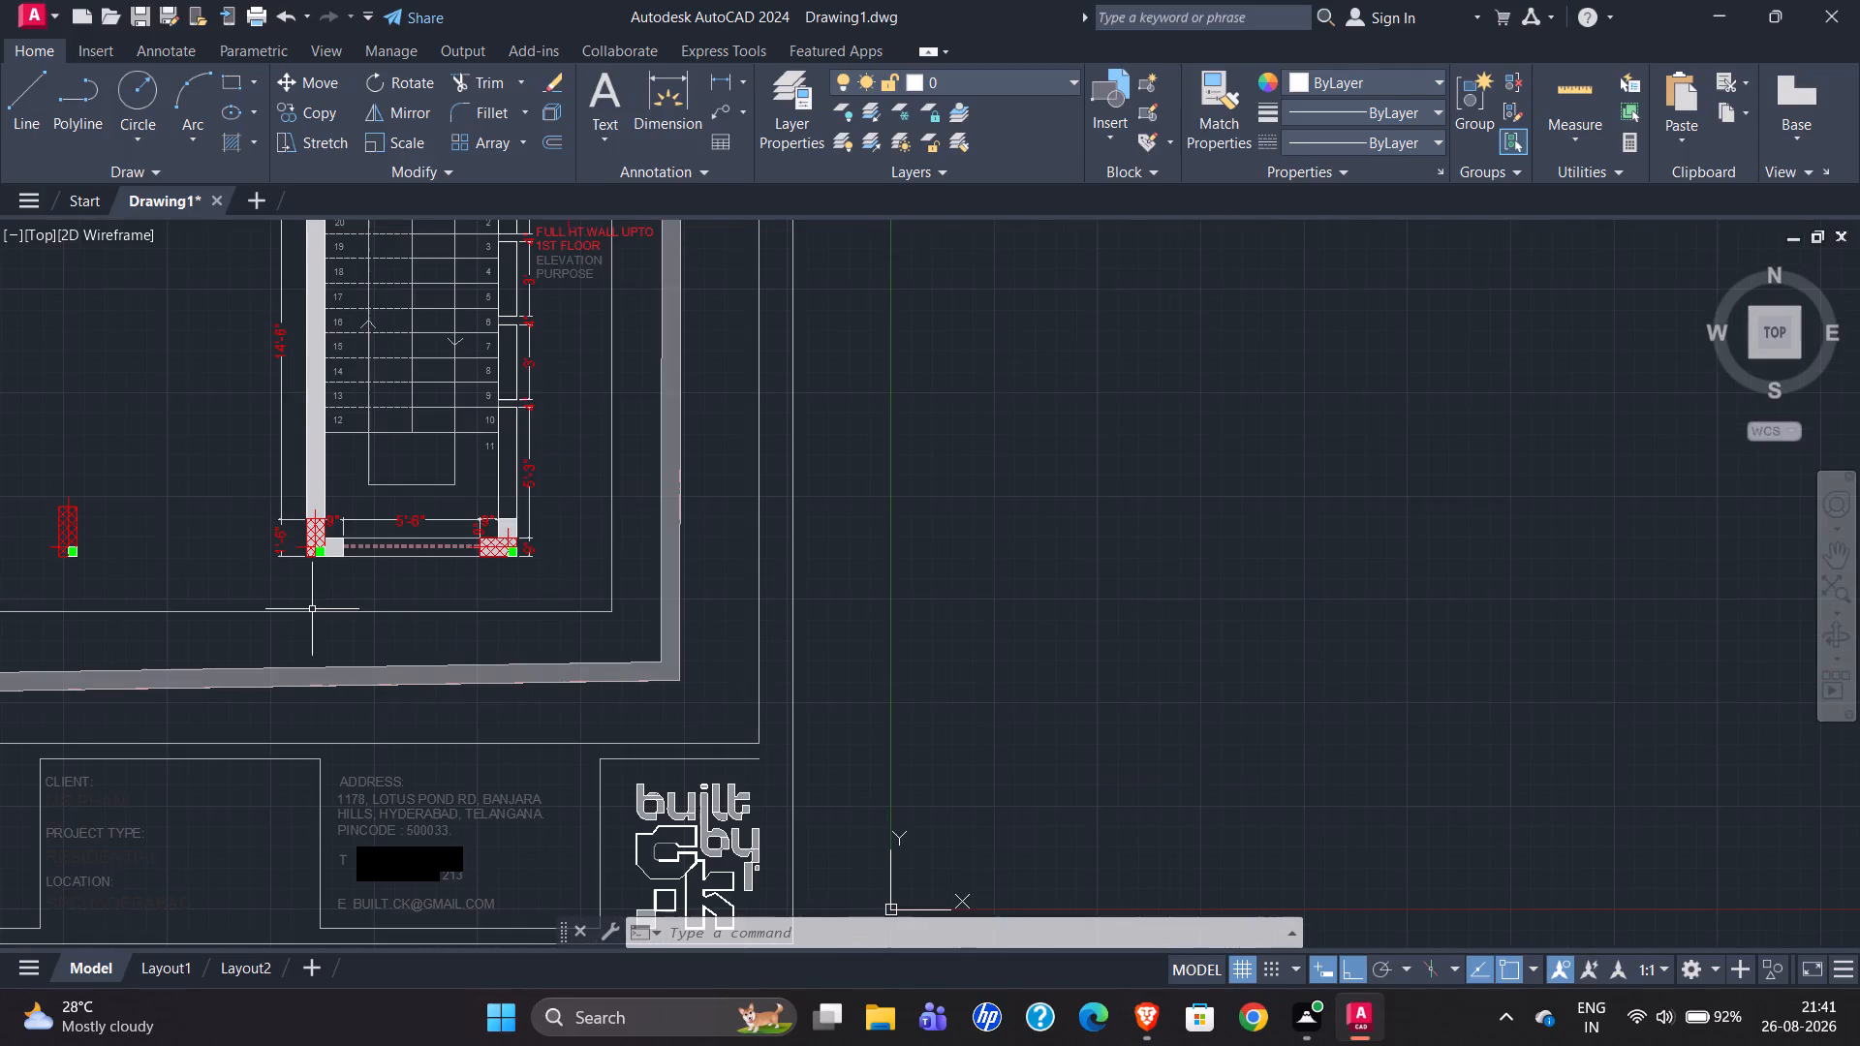
scroll(312, 609, down, 3)
Copy the left window of the lower room's bottom wall to the right jamb of the staircase opening, using its lower-right corner as base point.
scroll(878, 601, up, 5)
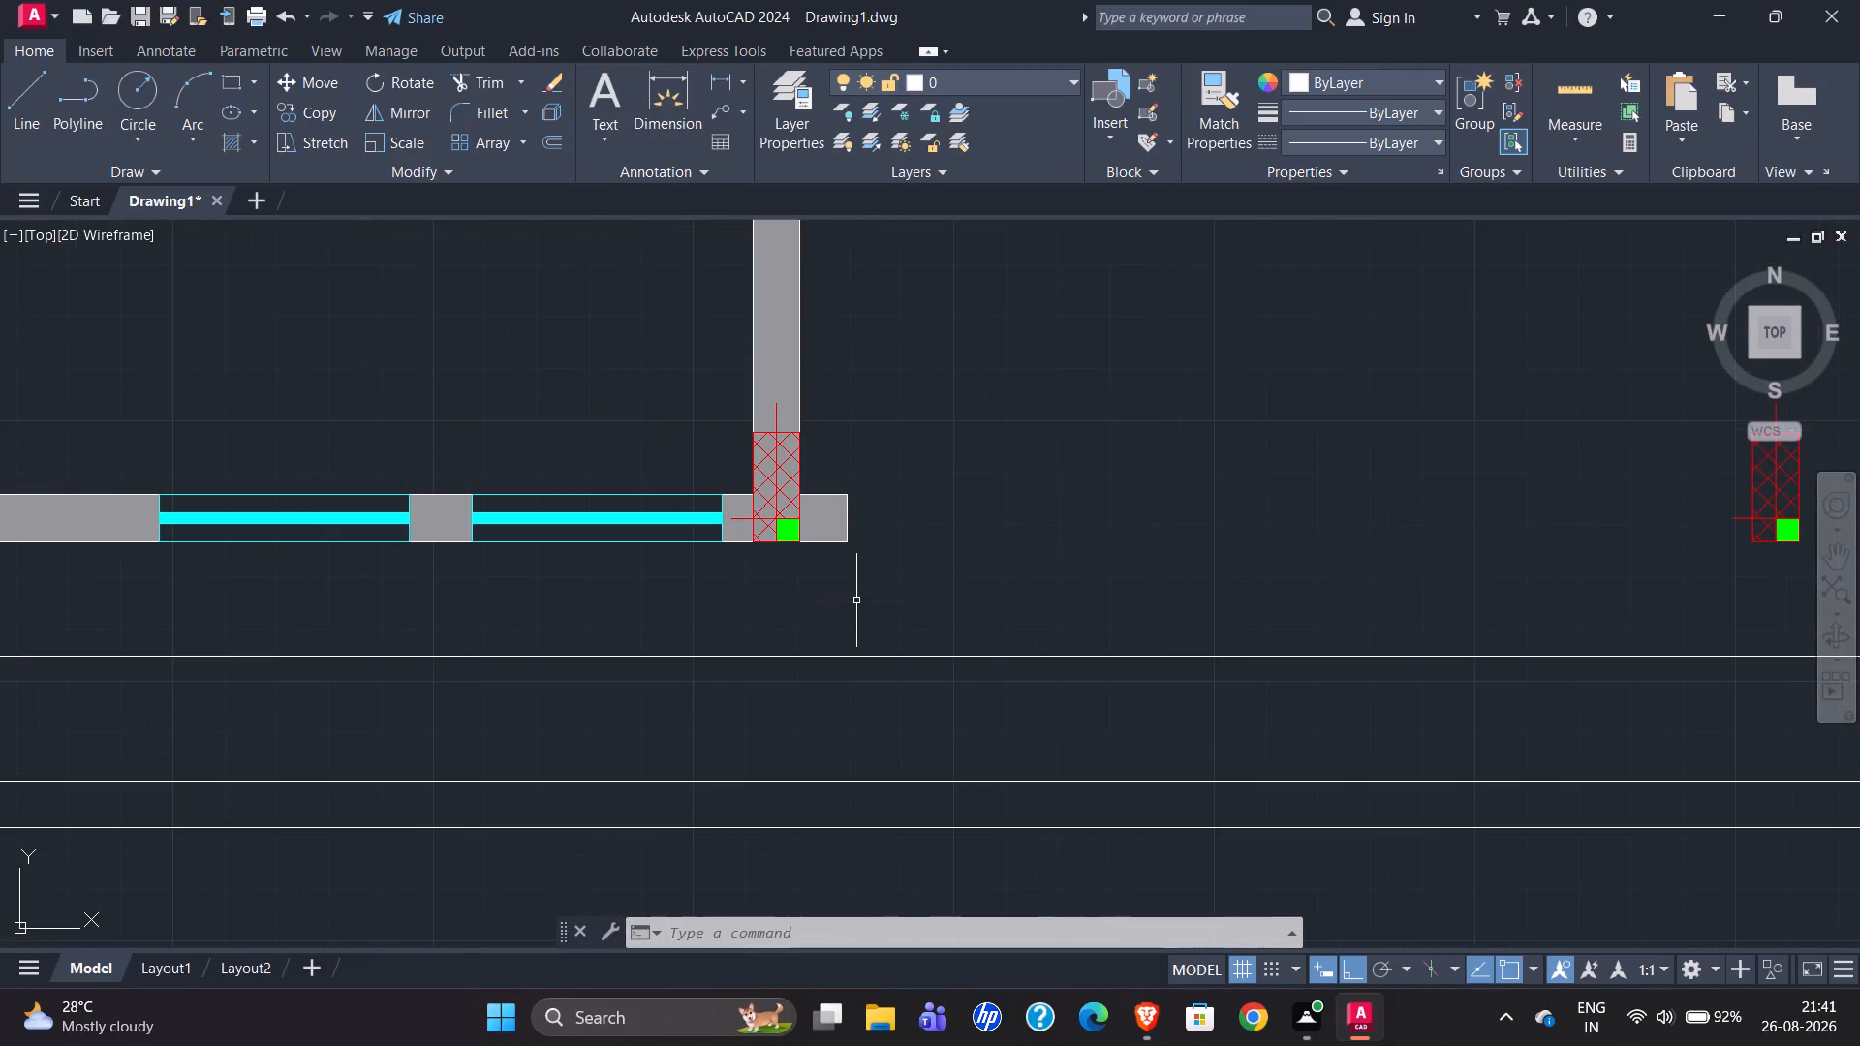
scroll(136, 472, up, 1)
click(143, 472)
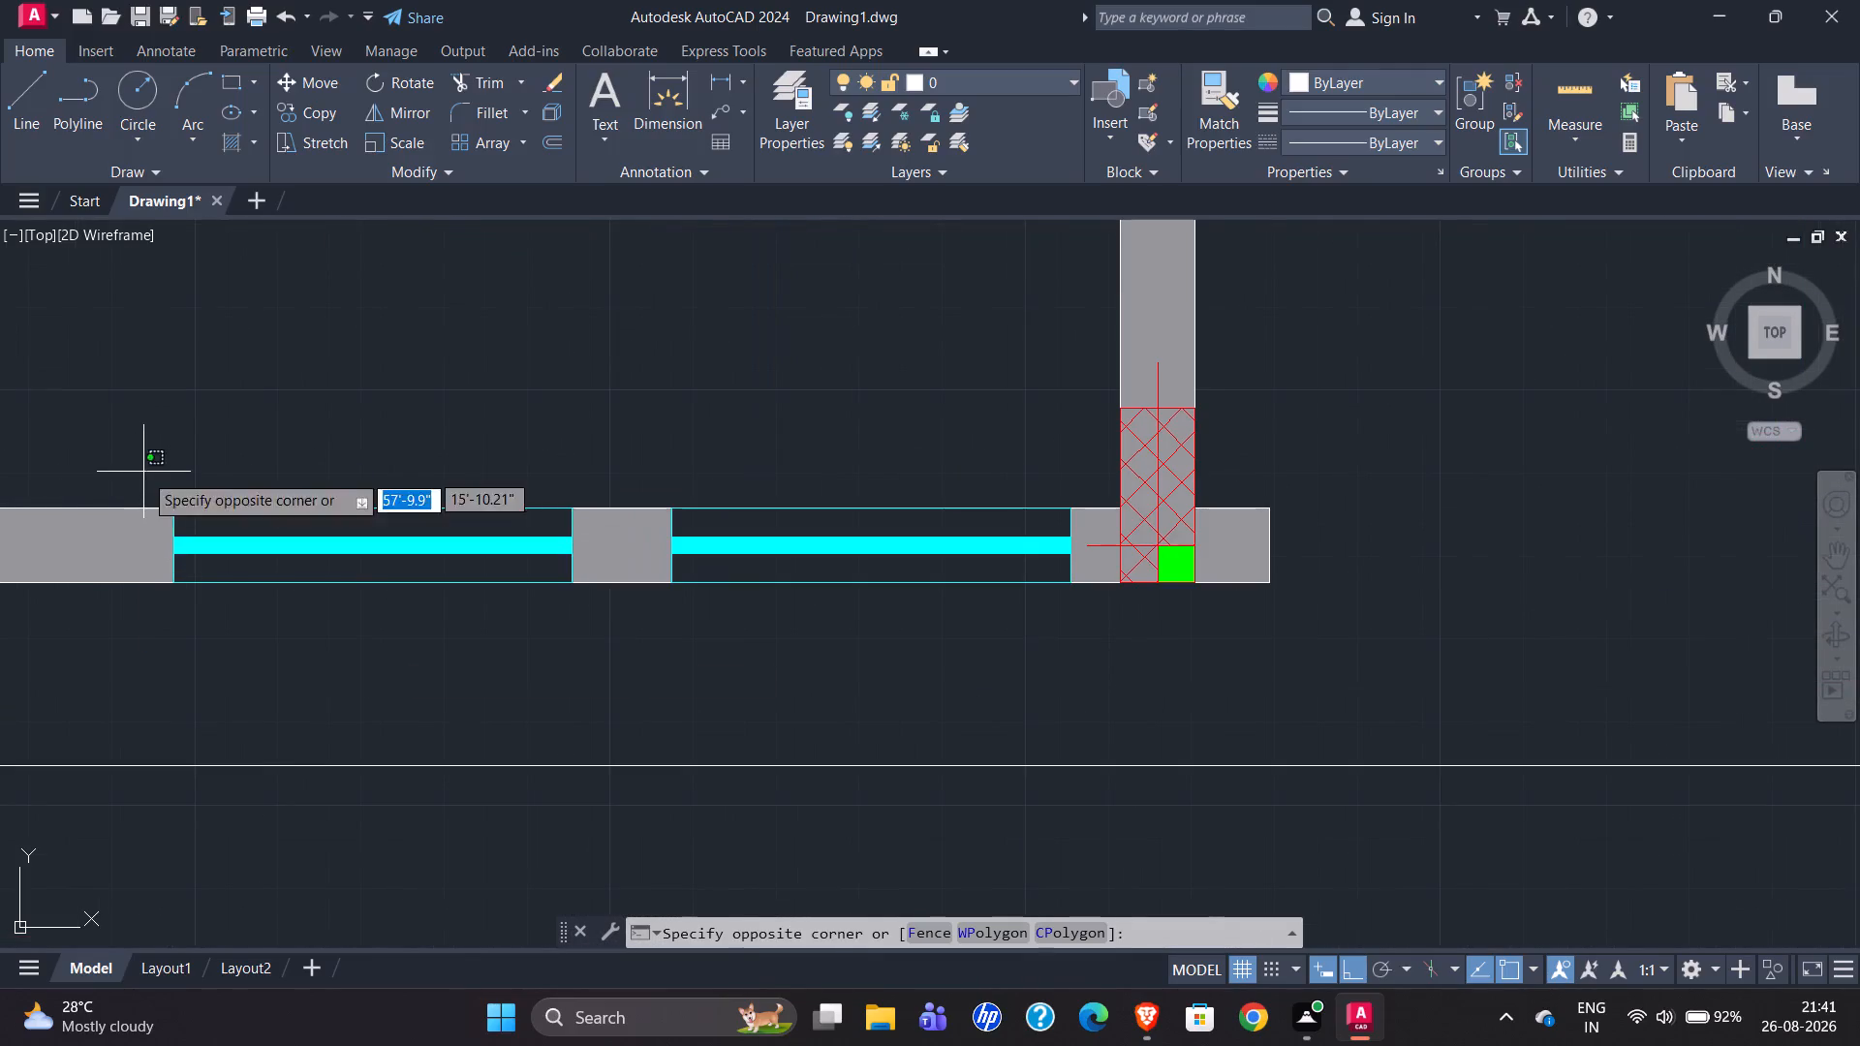
click(586, 663)
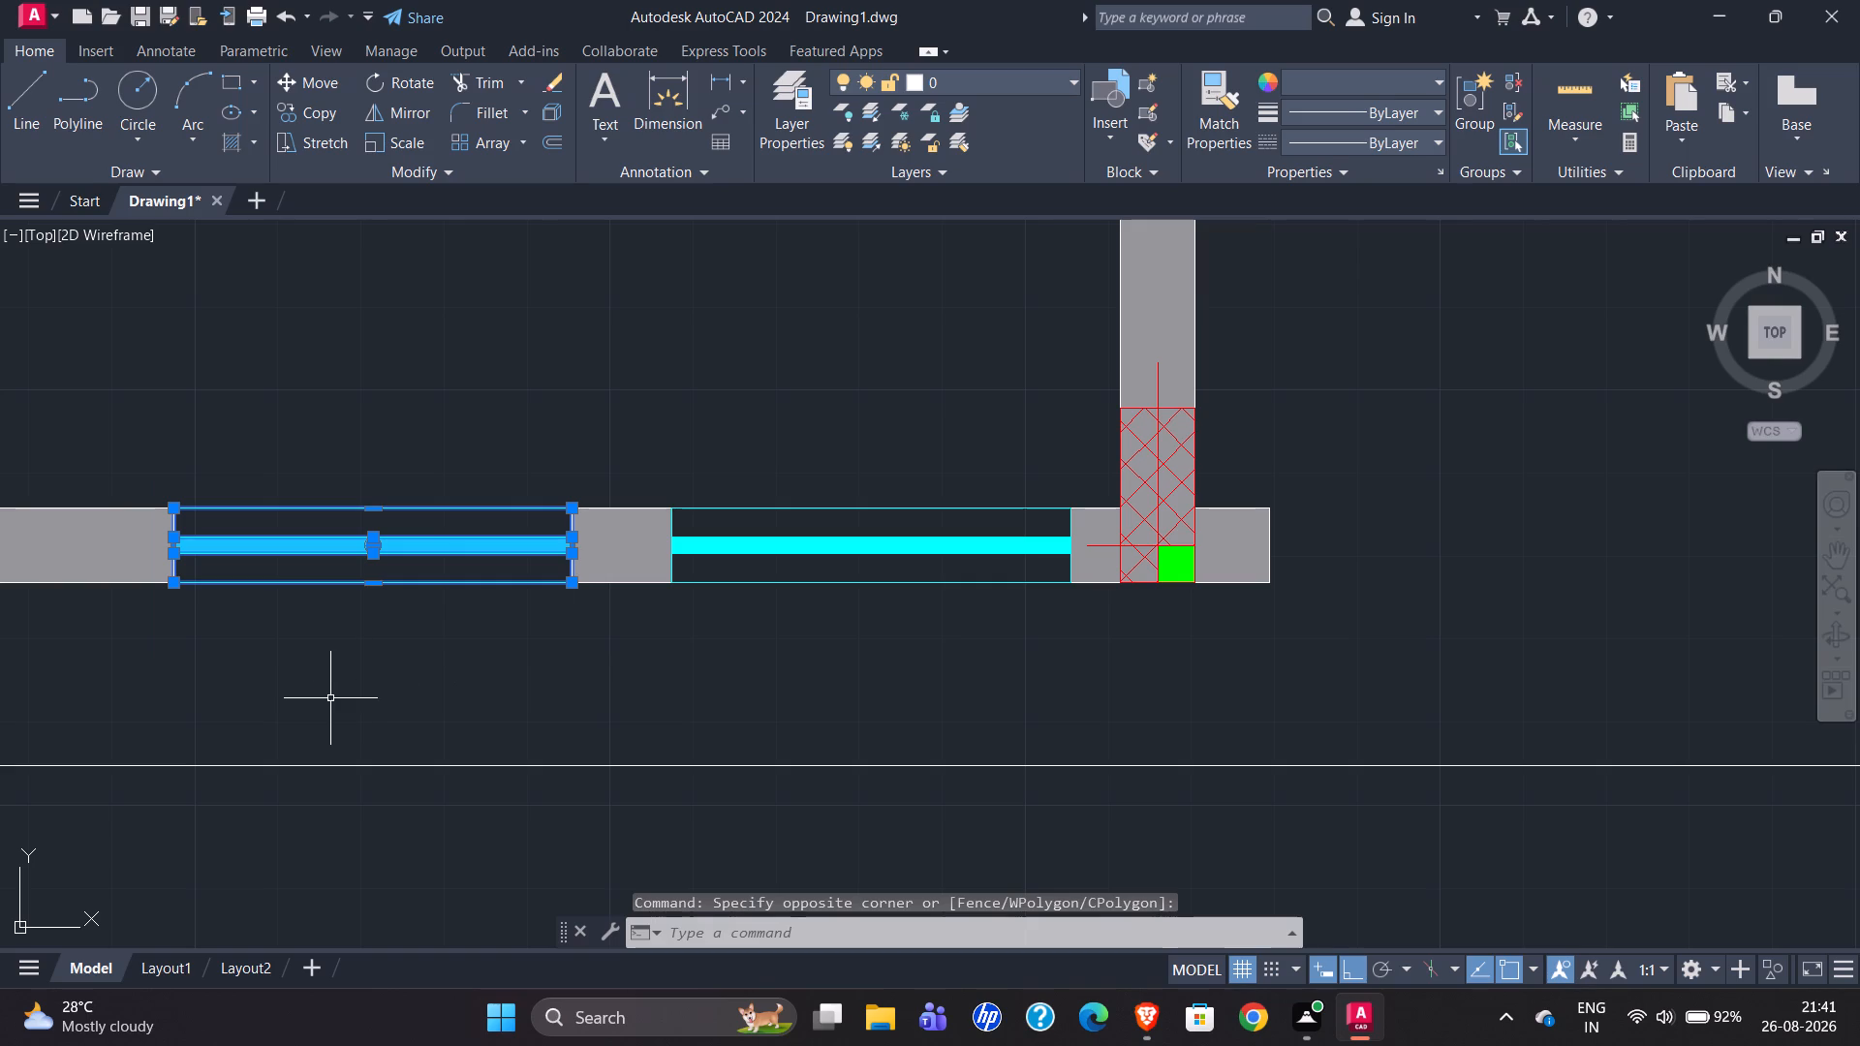
text(co)
key(Return)
click(574, 578)
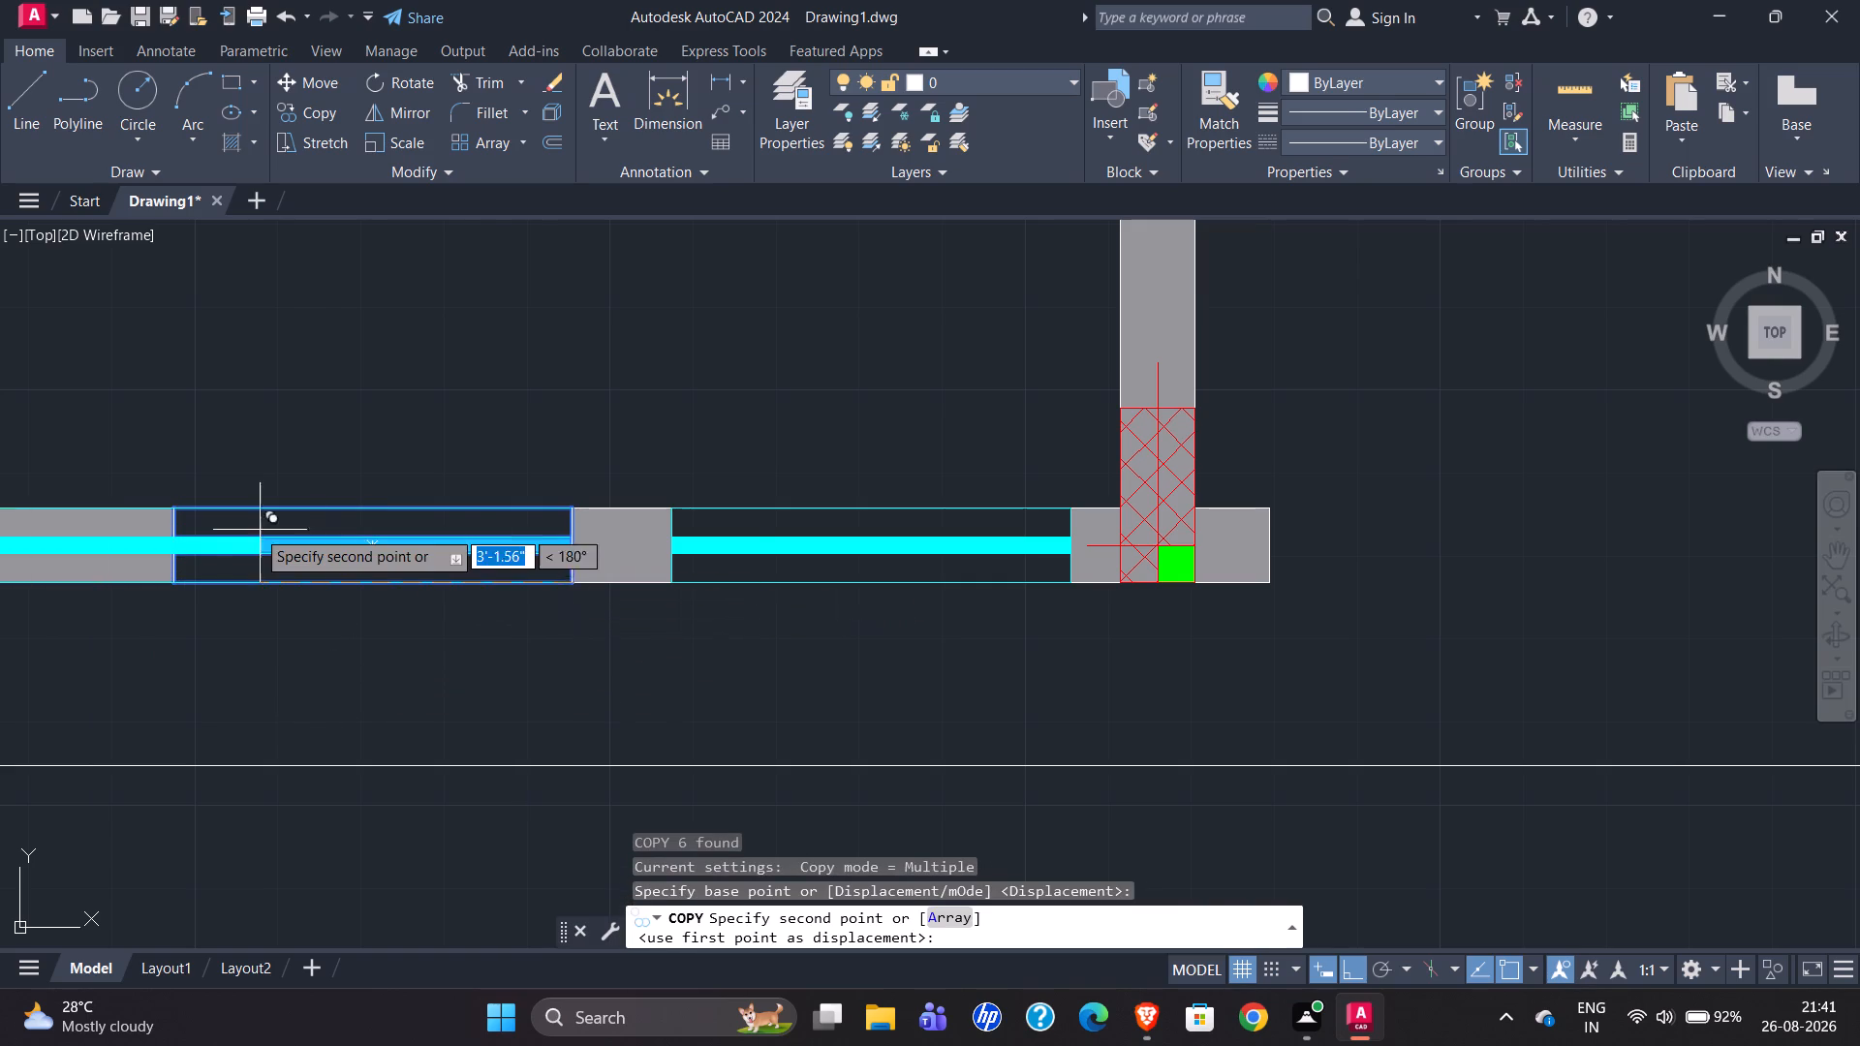
scroll(244, 528, down, 8)
scroll(325, 530, up, 6)
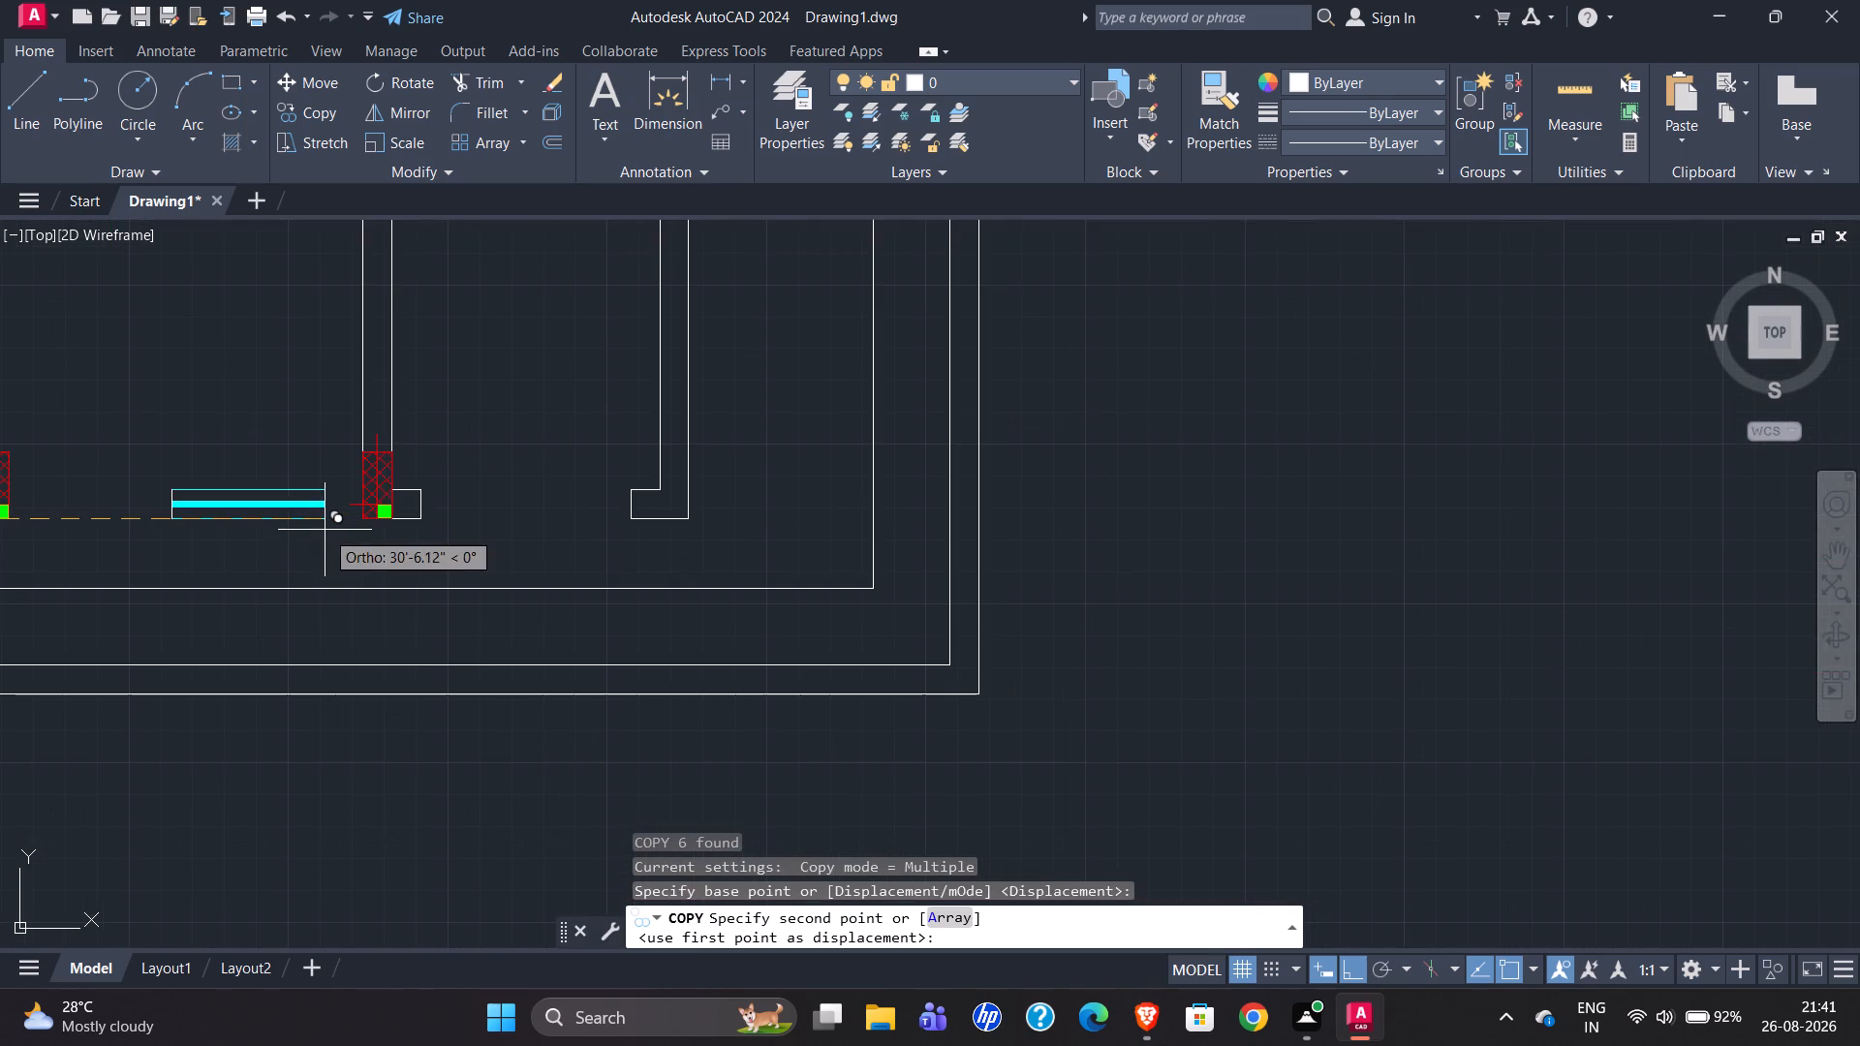
scroll(632, 520, up, 2)
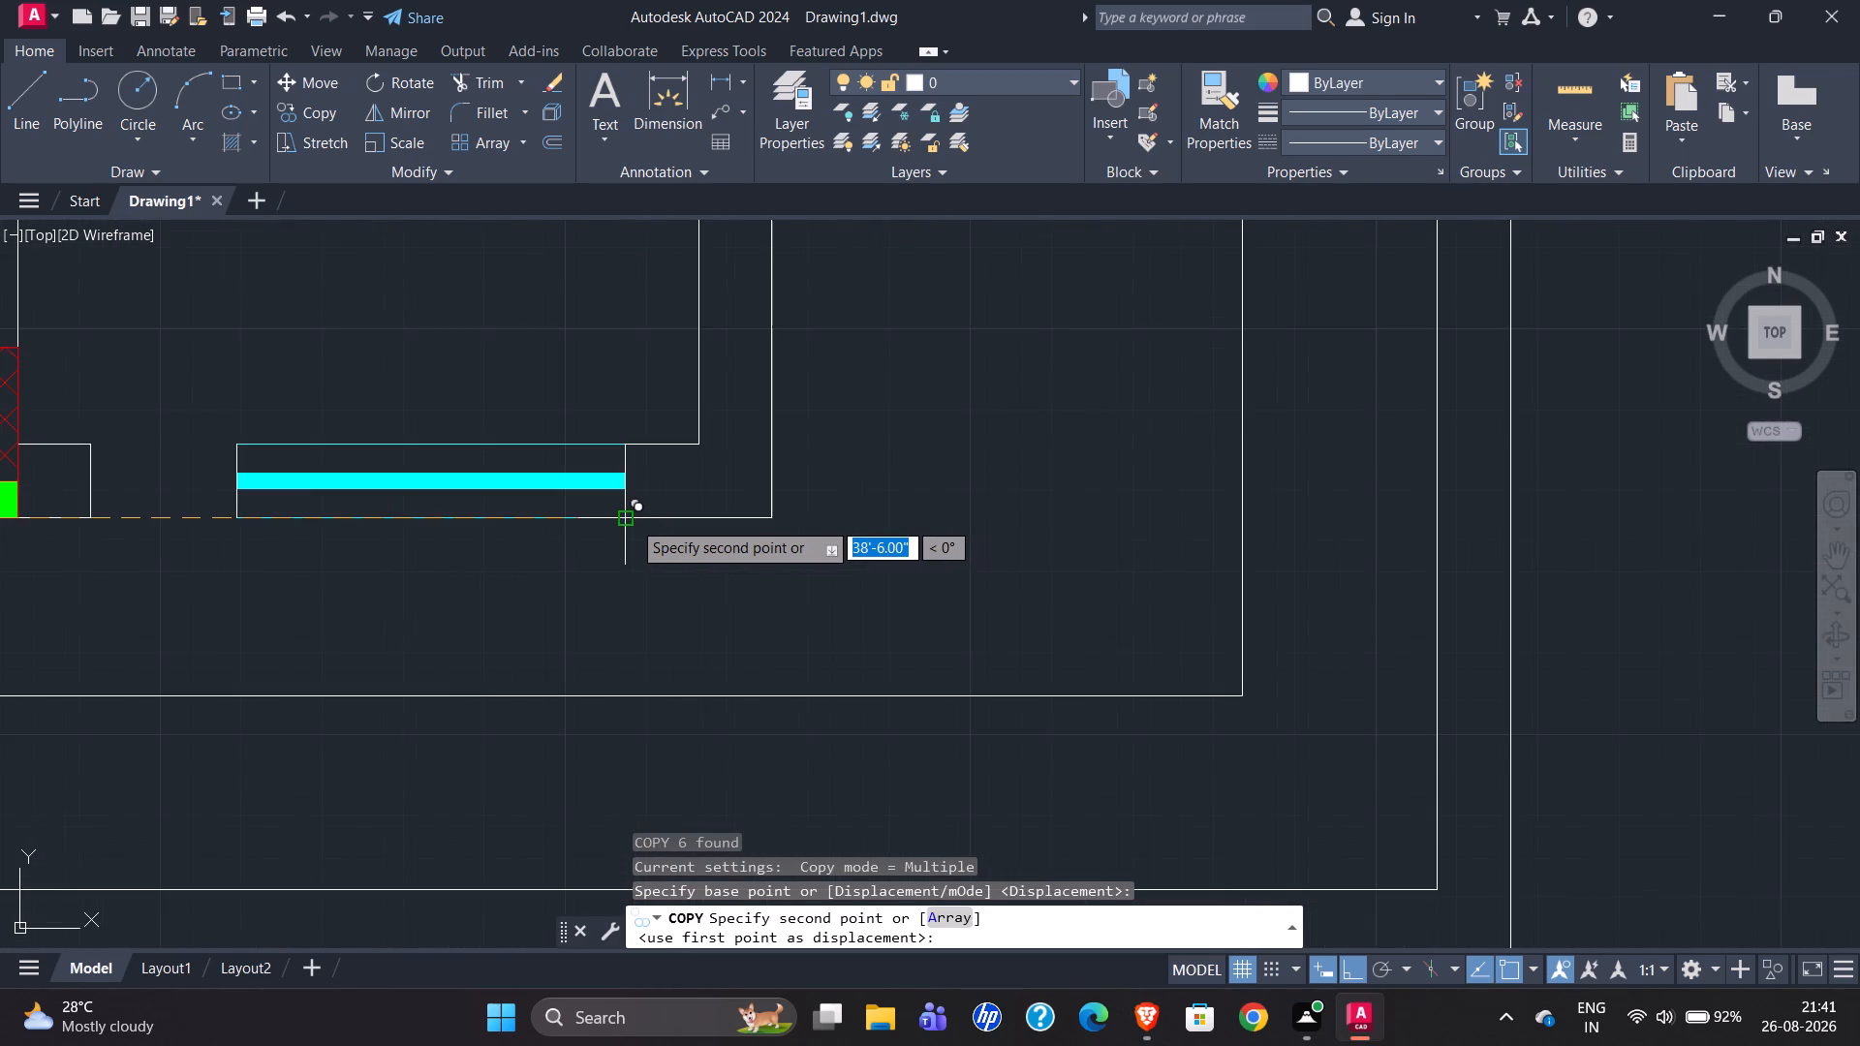
click(630, 517)
key(Escape)
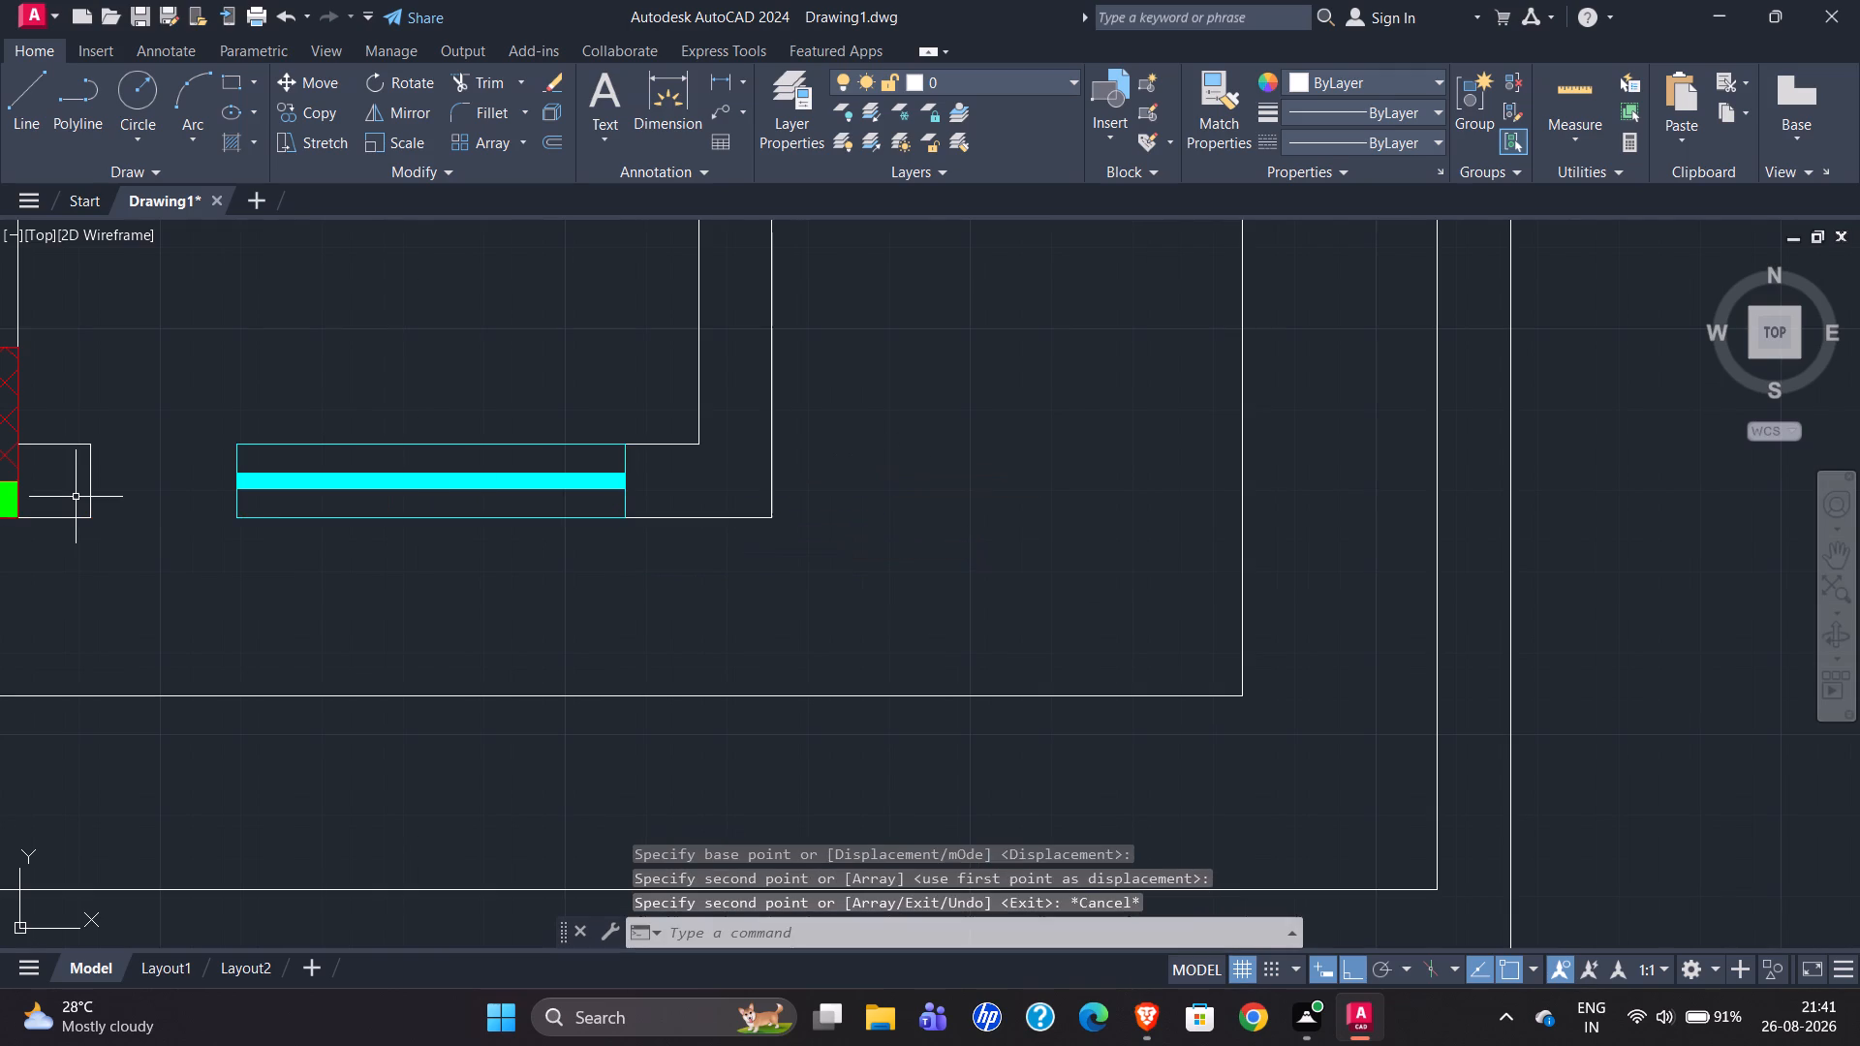
Stretch the left edge of the copied window's outer frame to the left jamb of the staircase opening.
scroll(76, 494, up, 3)
scroll(939, 532, down, 2)
click(849, 474)
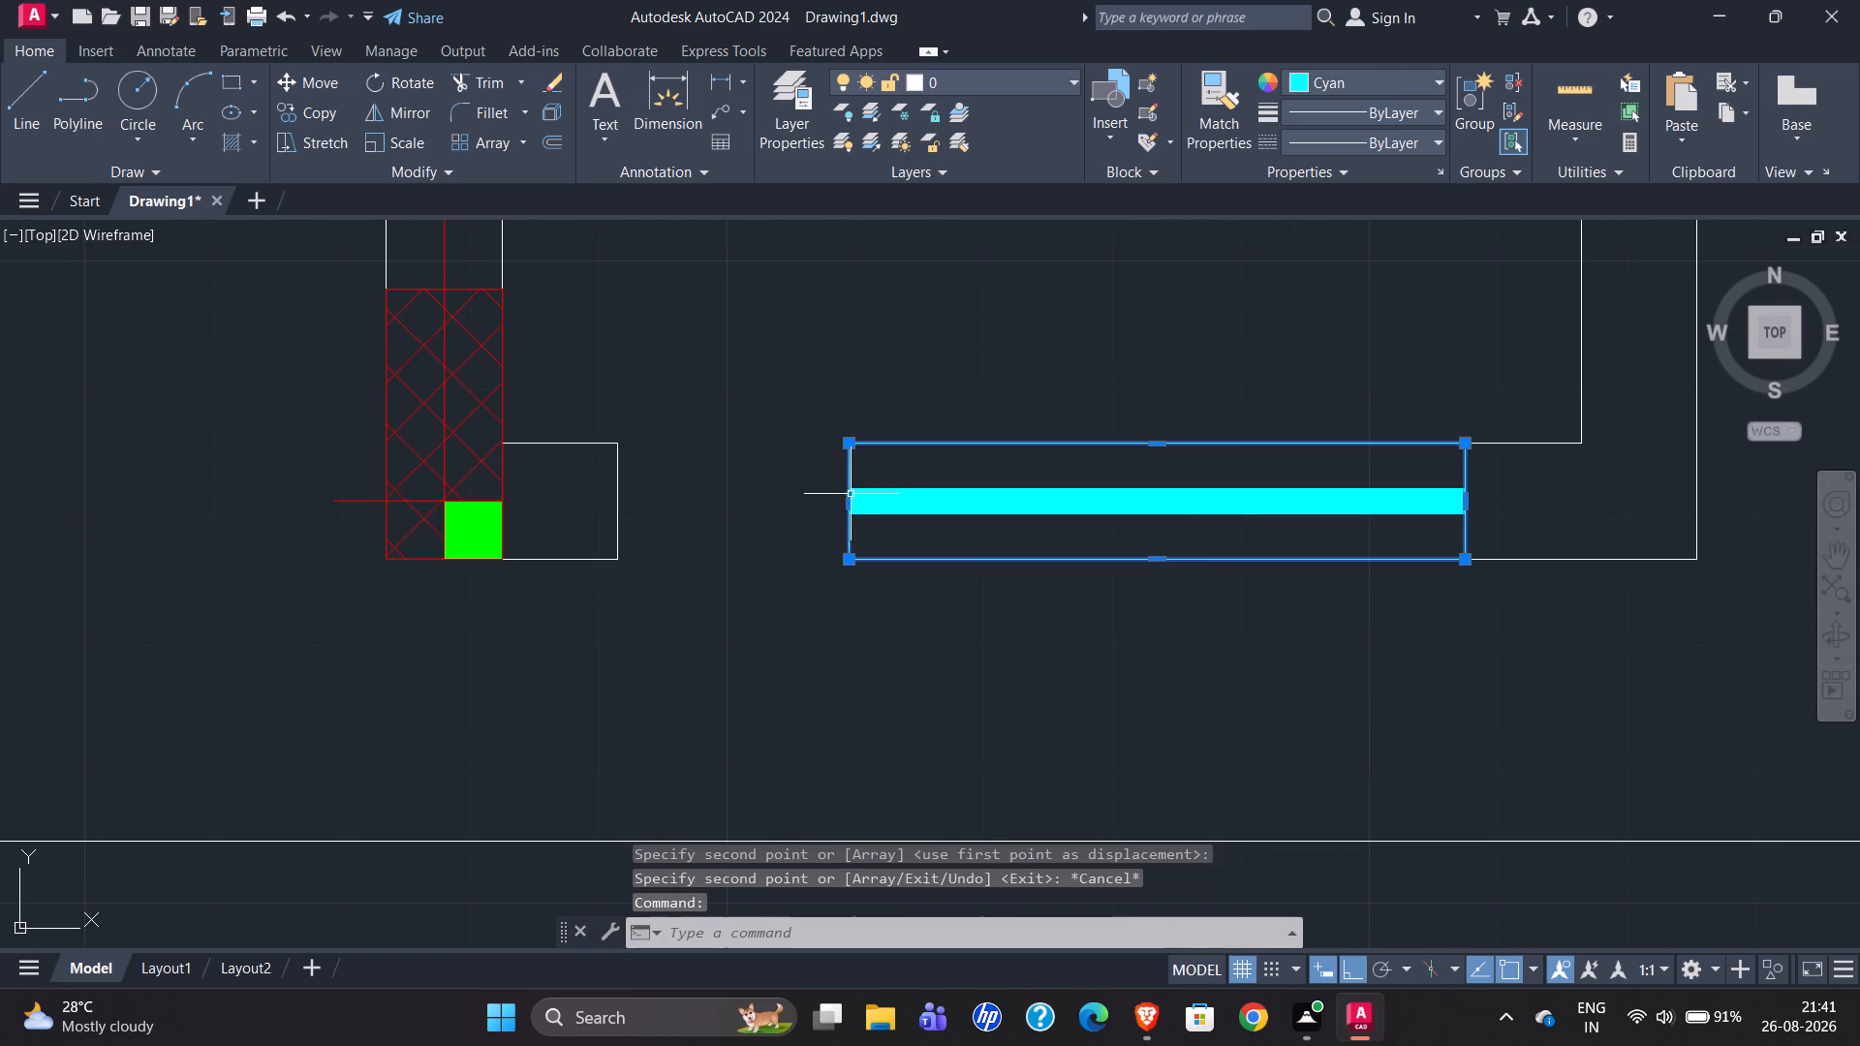
click(851, 502)
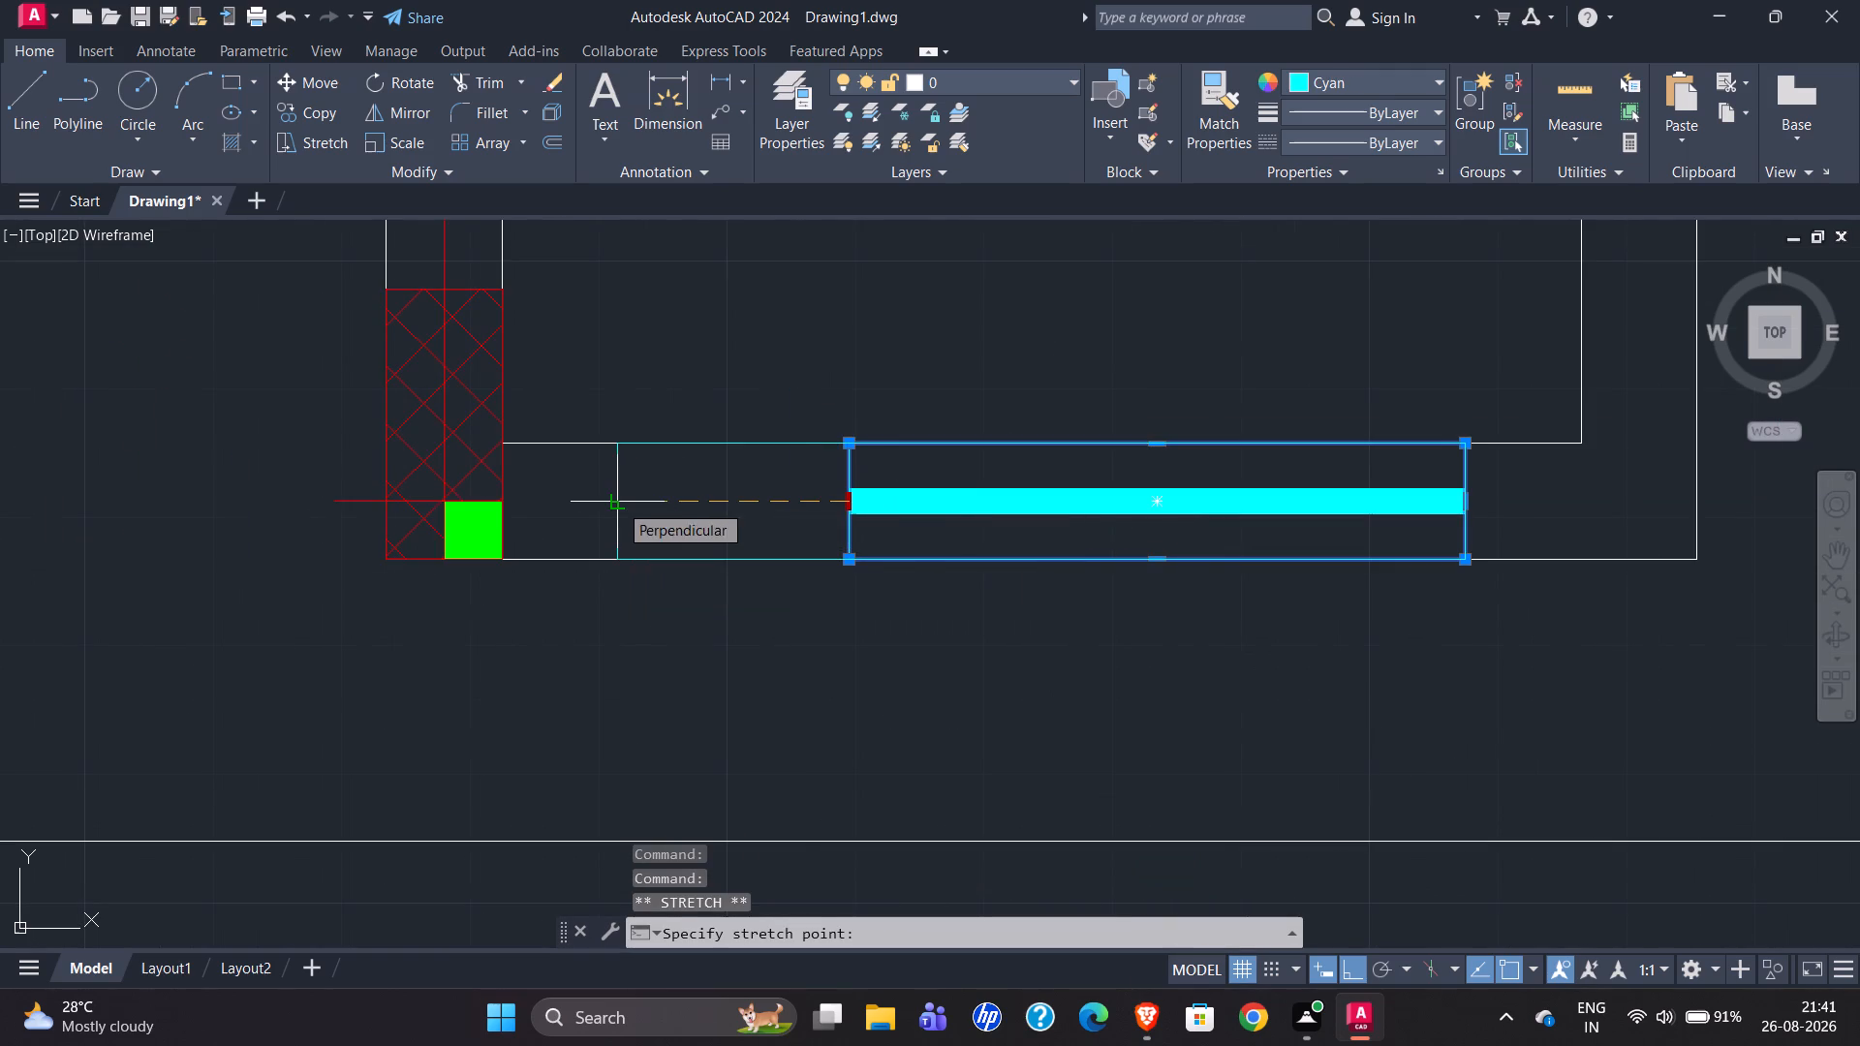
click(621, 502)
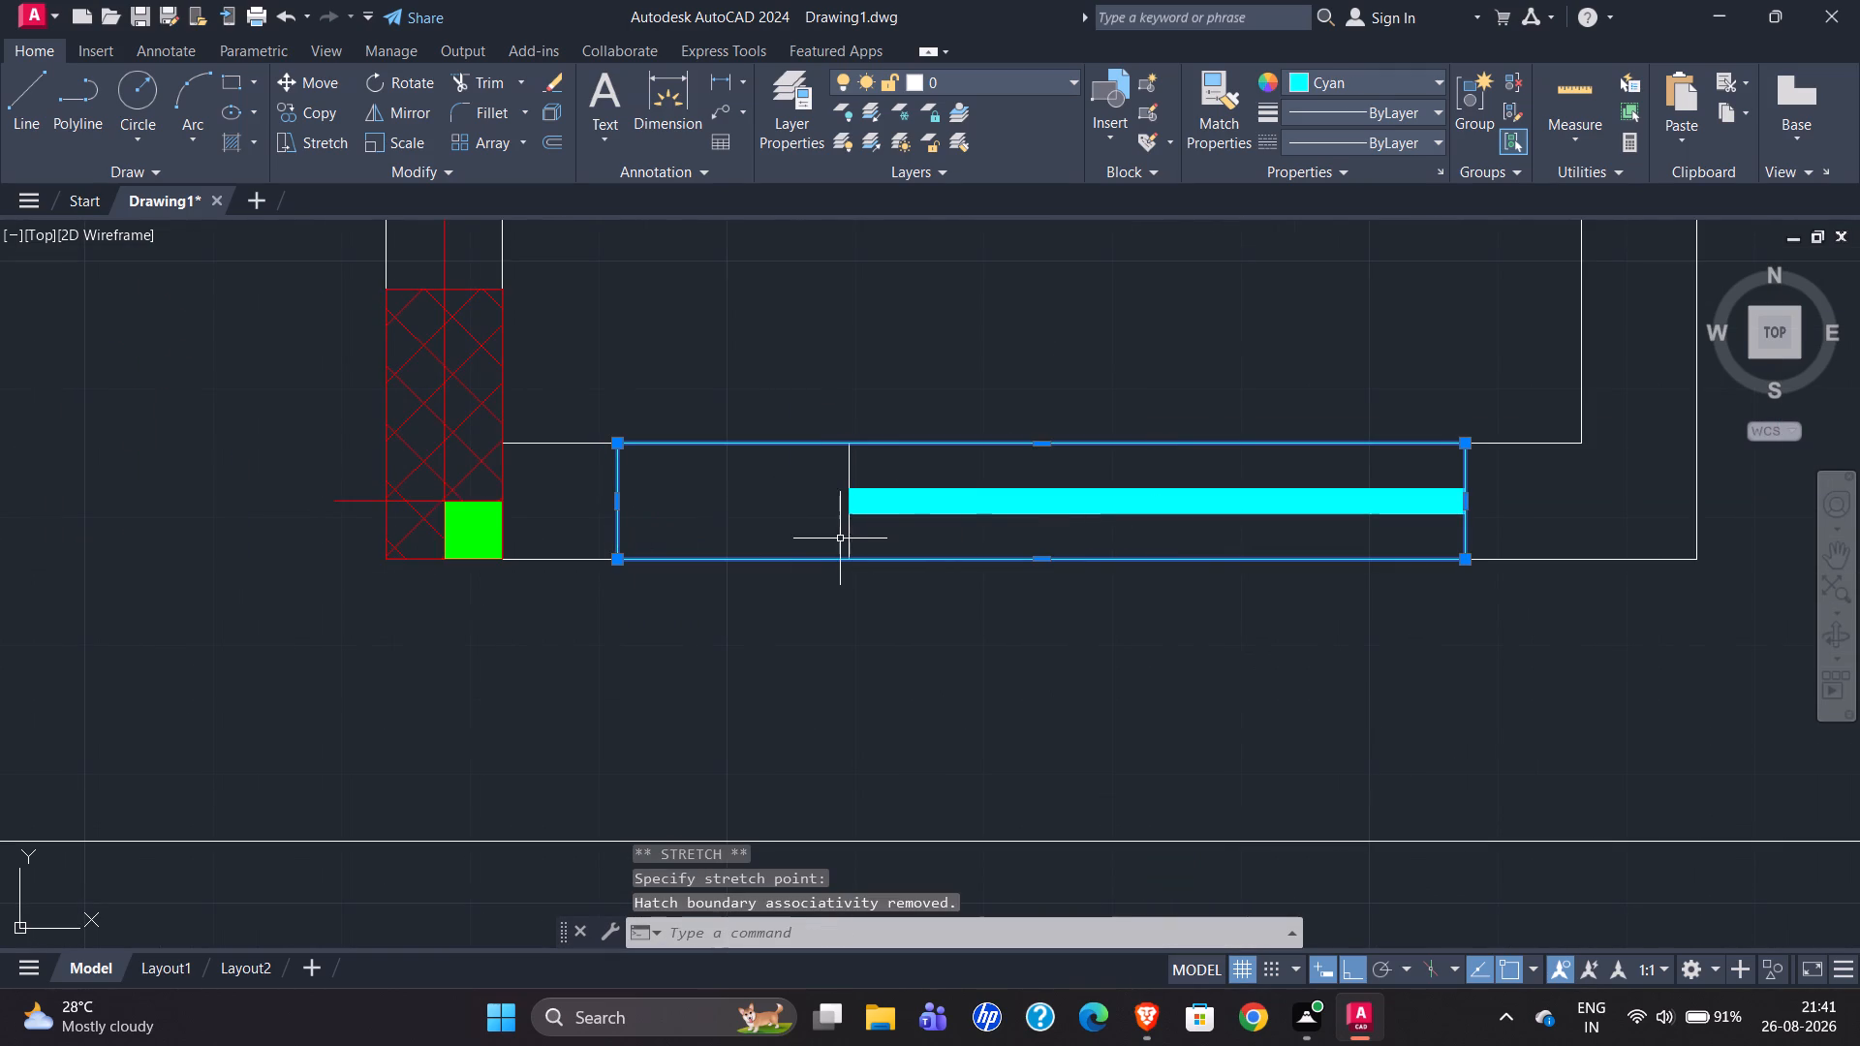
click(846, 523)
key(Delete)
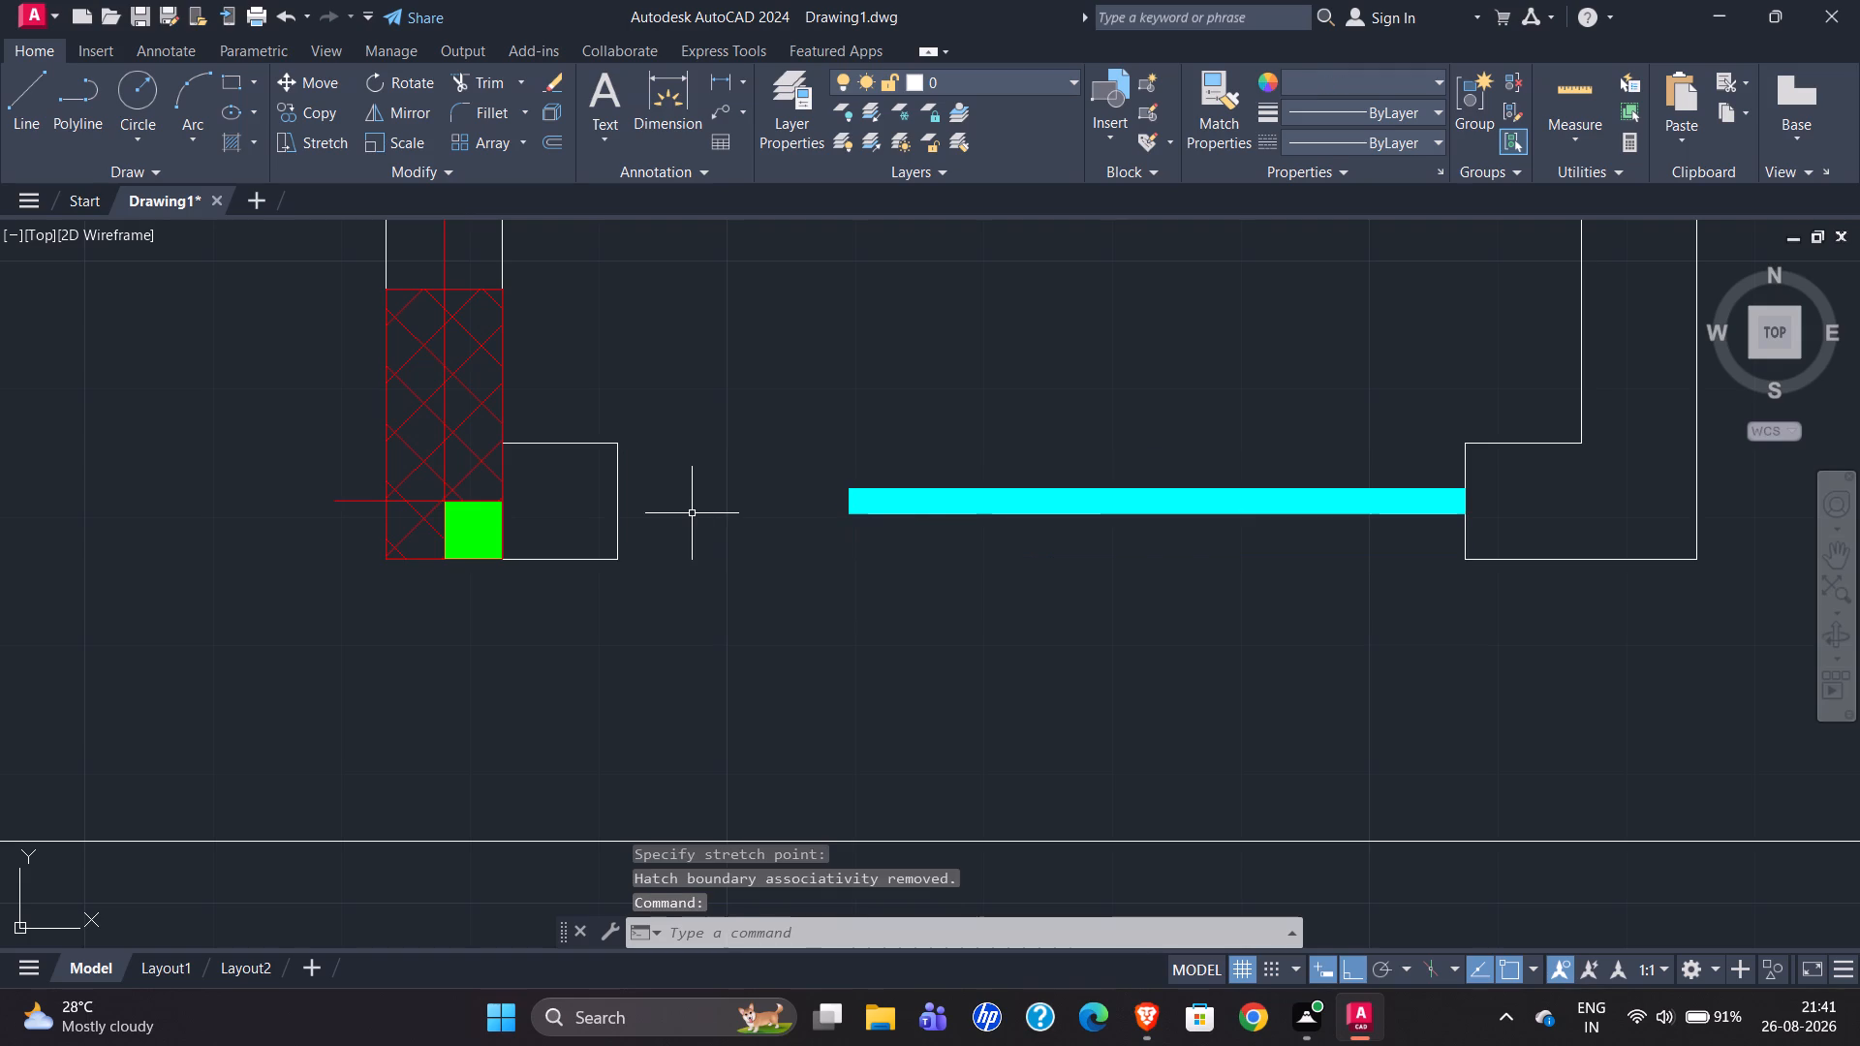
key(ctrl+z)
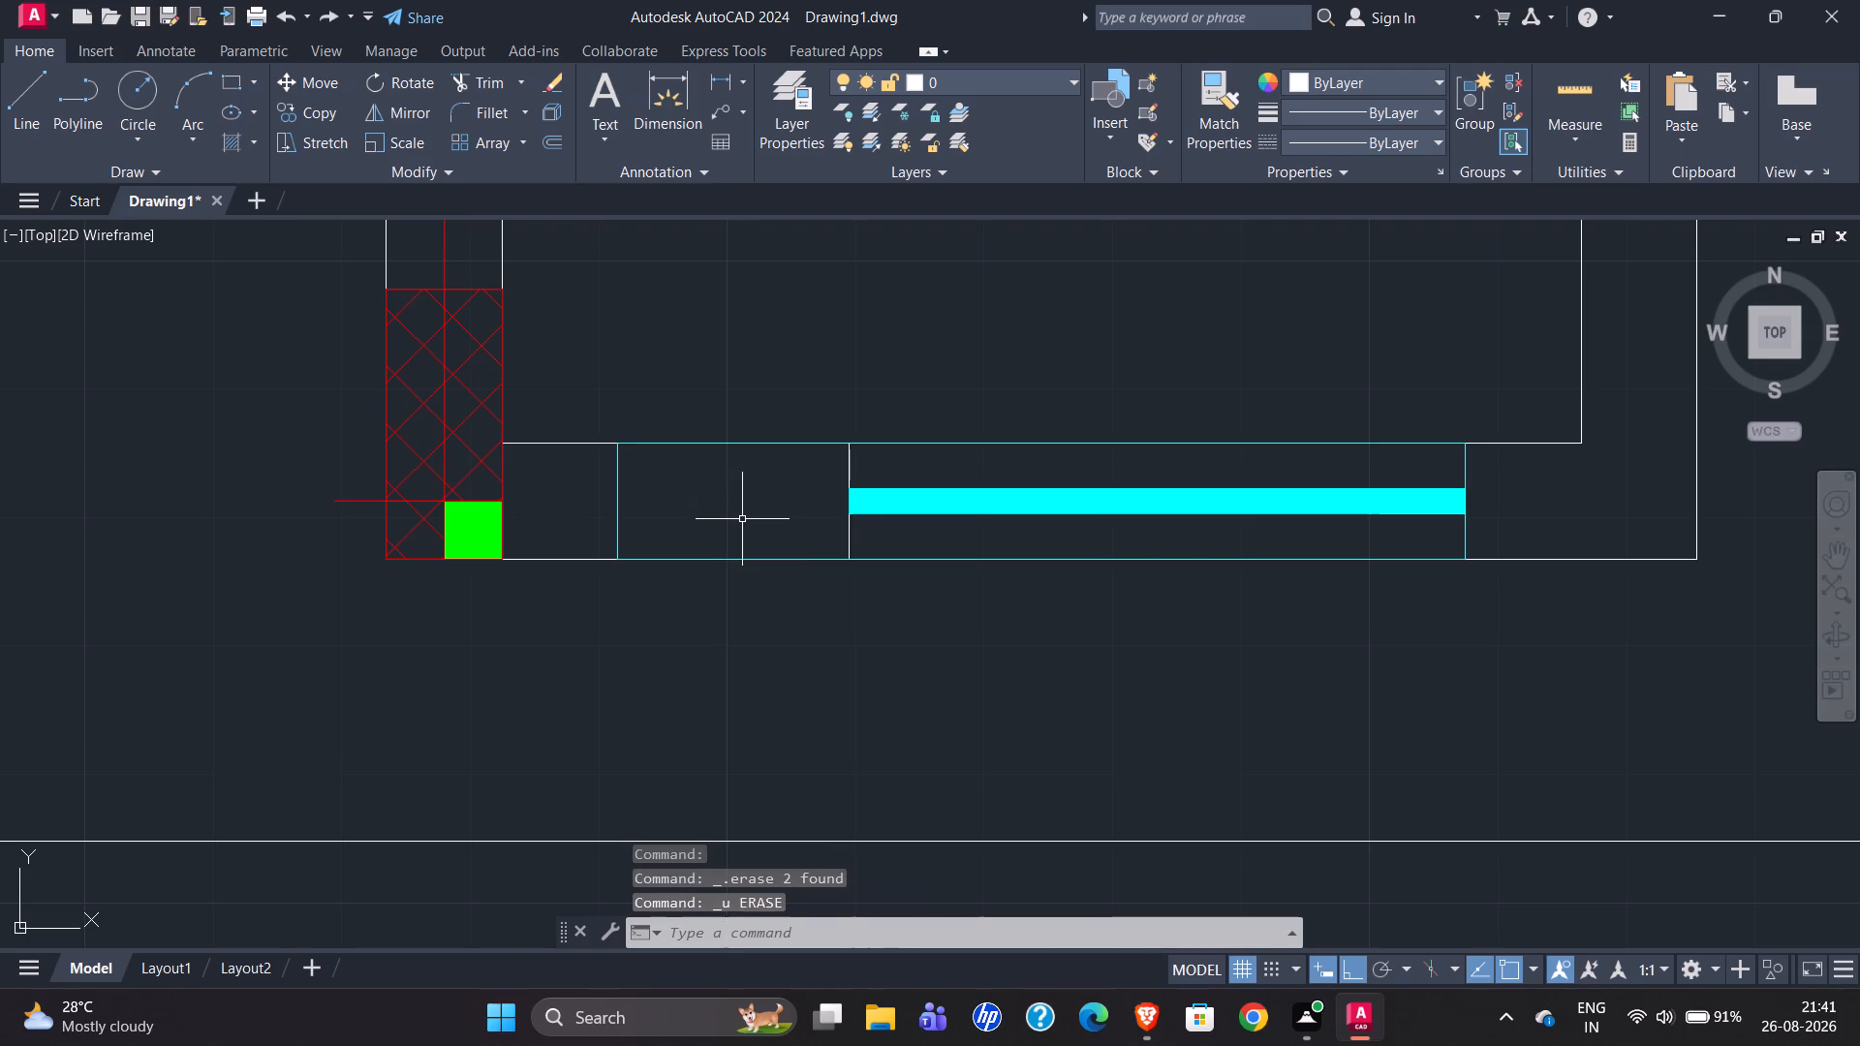
Erase the leftover vertical line at the left end of the copied window's solid pane.
click(850, 469)
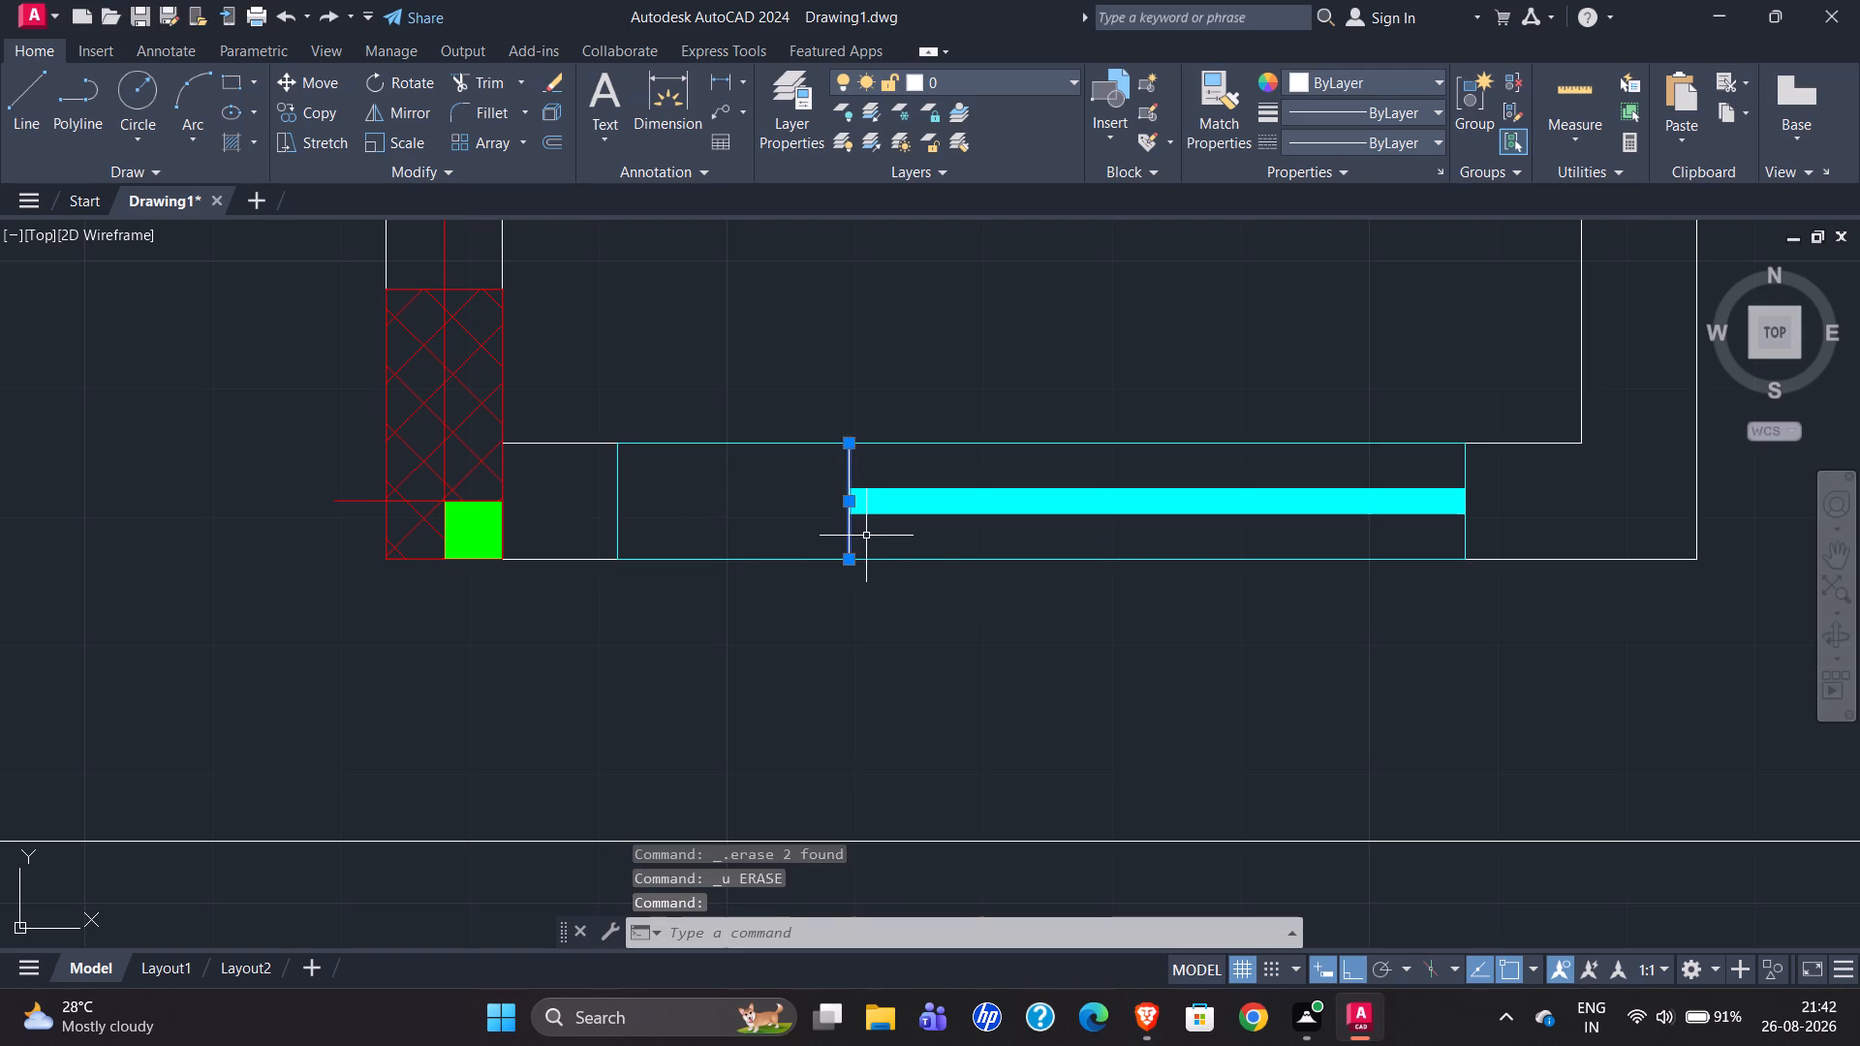
key(Delete)
Stretch both left corners of the window's cyan solid hatch 1'-6" to the left jamb of the staircase opening.
click(852, 505)
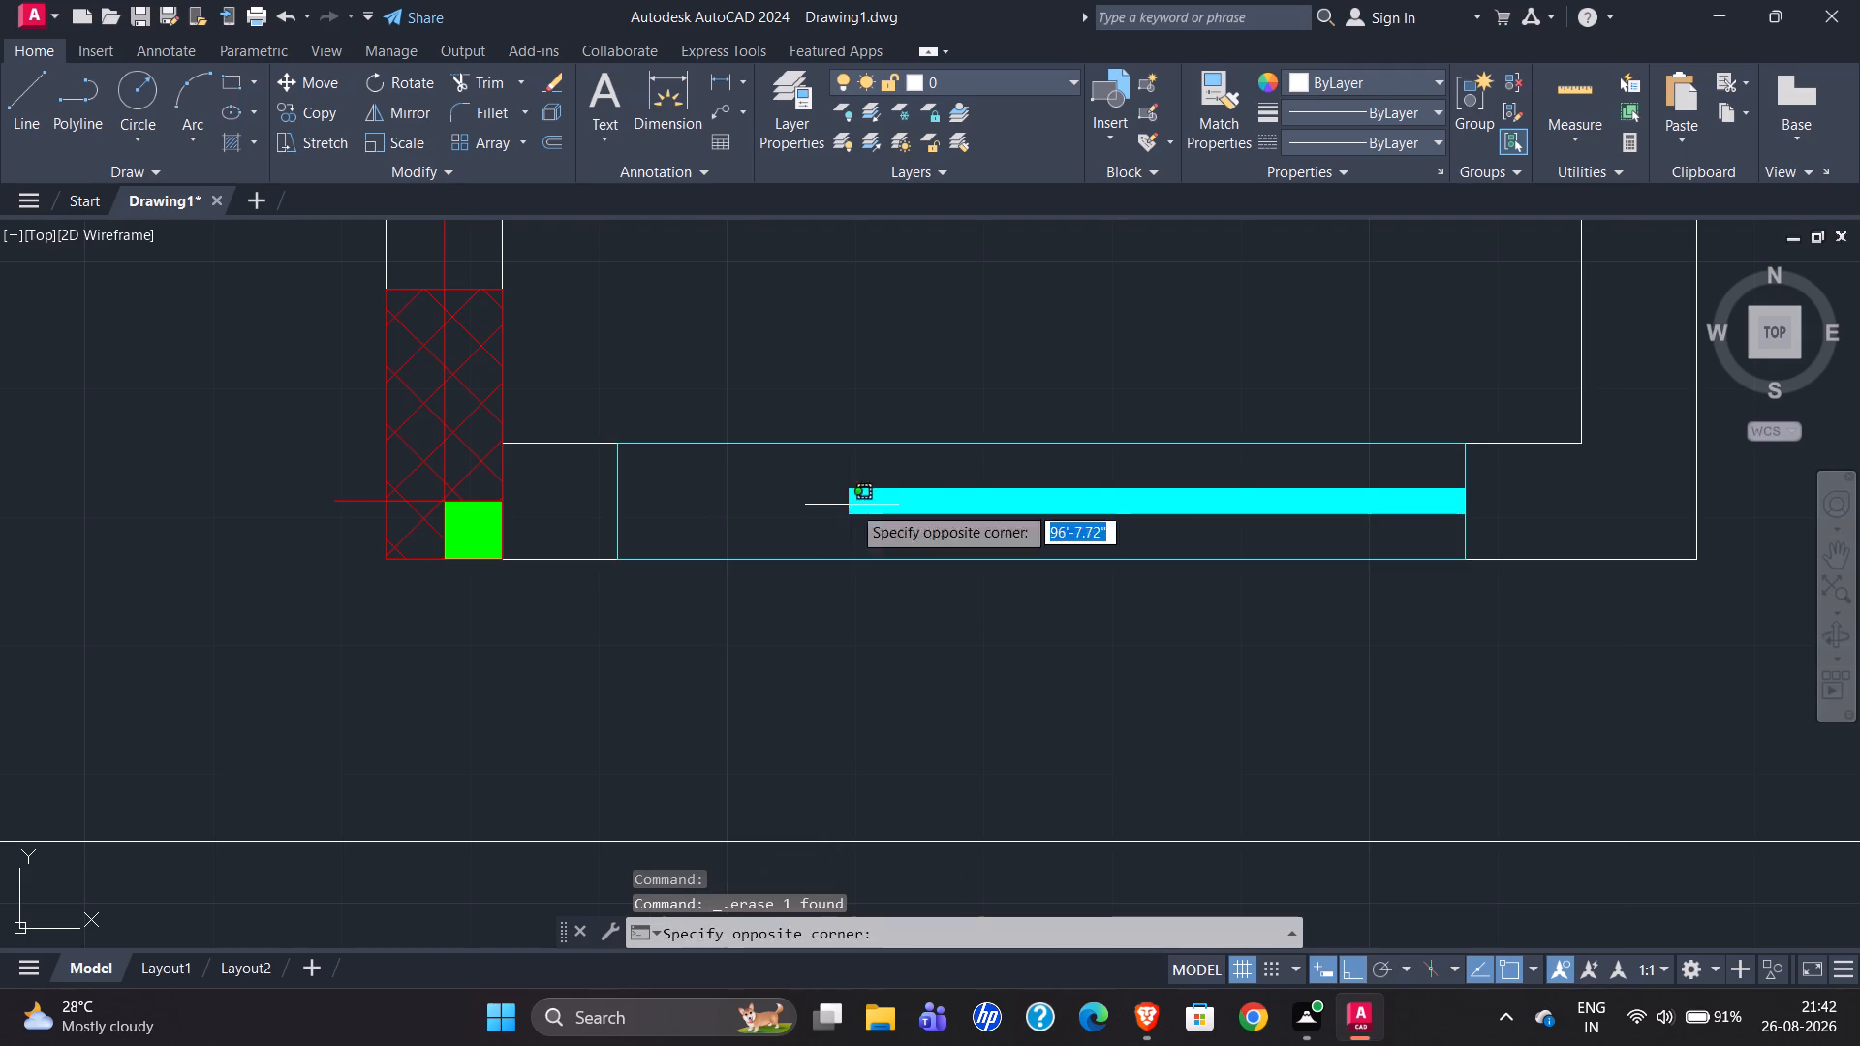
click(852, 490)
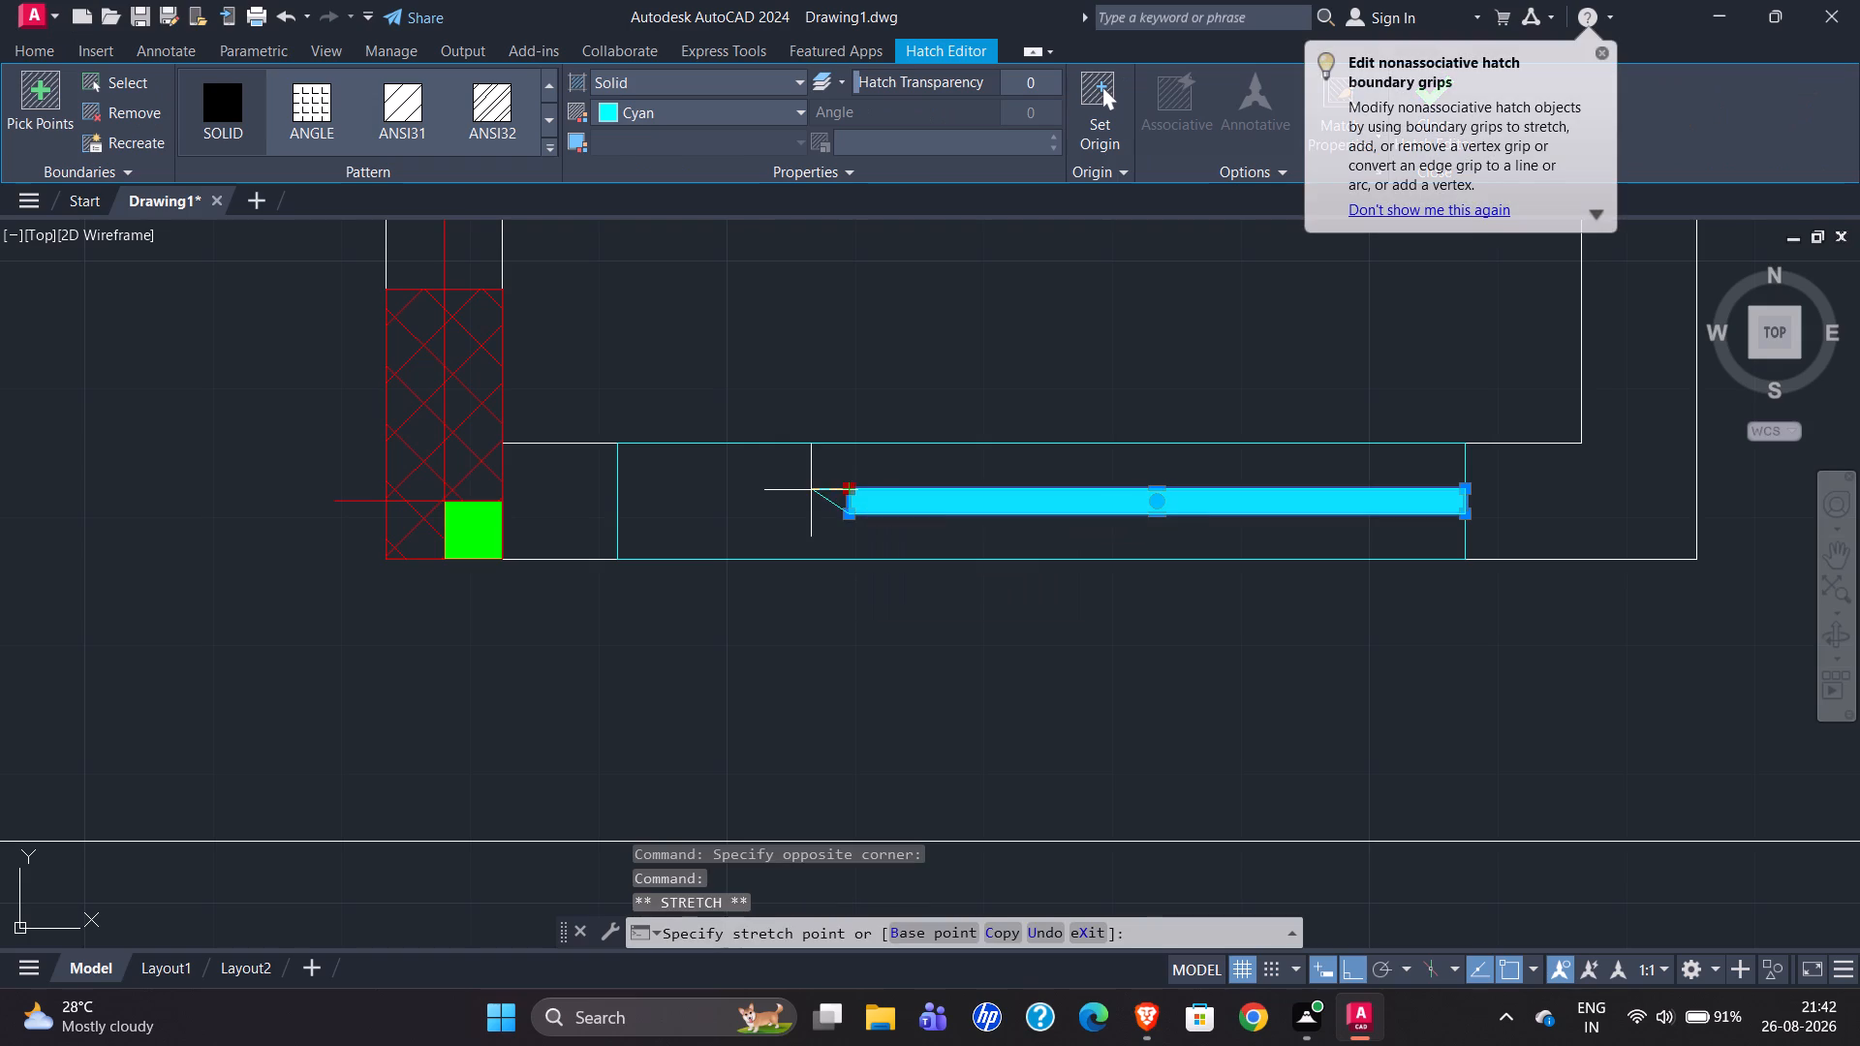
click(622, 488)
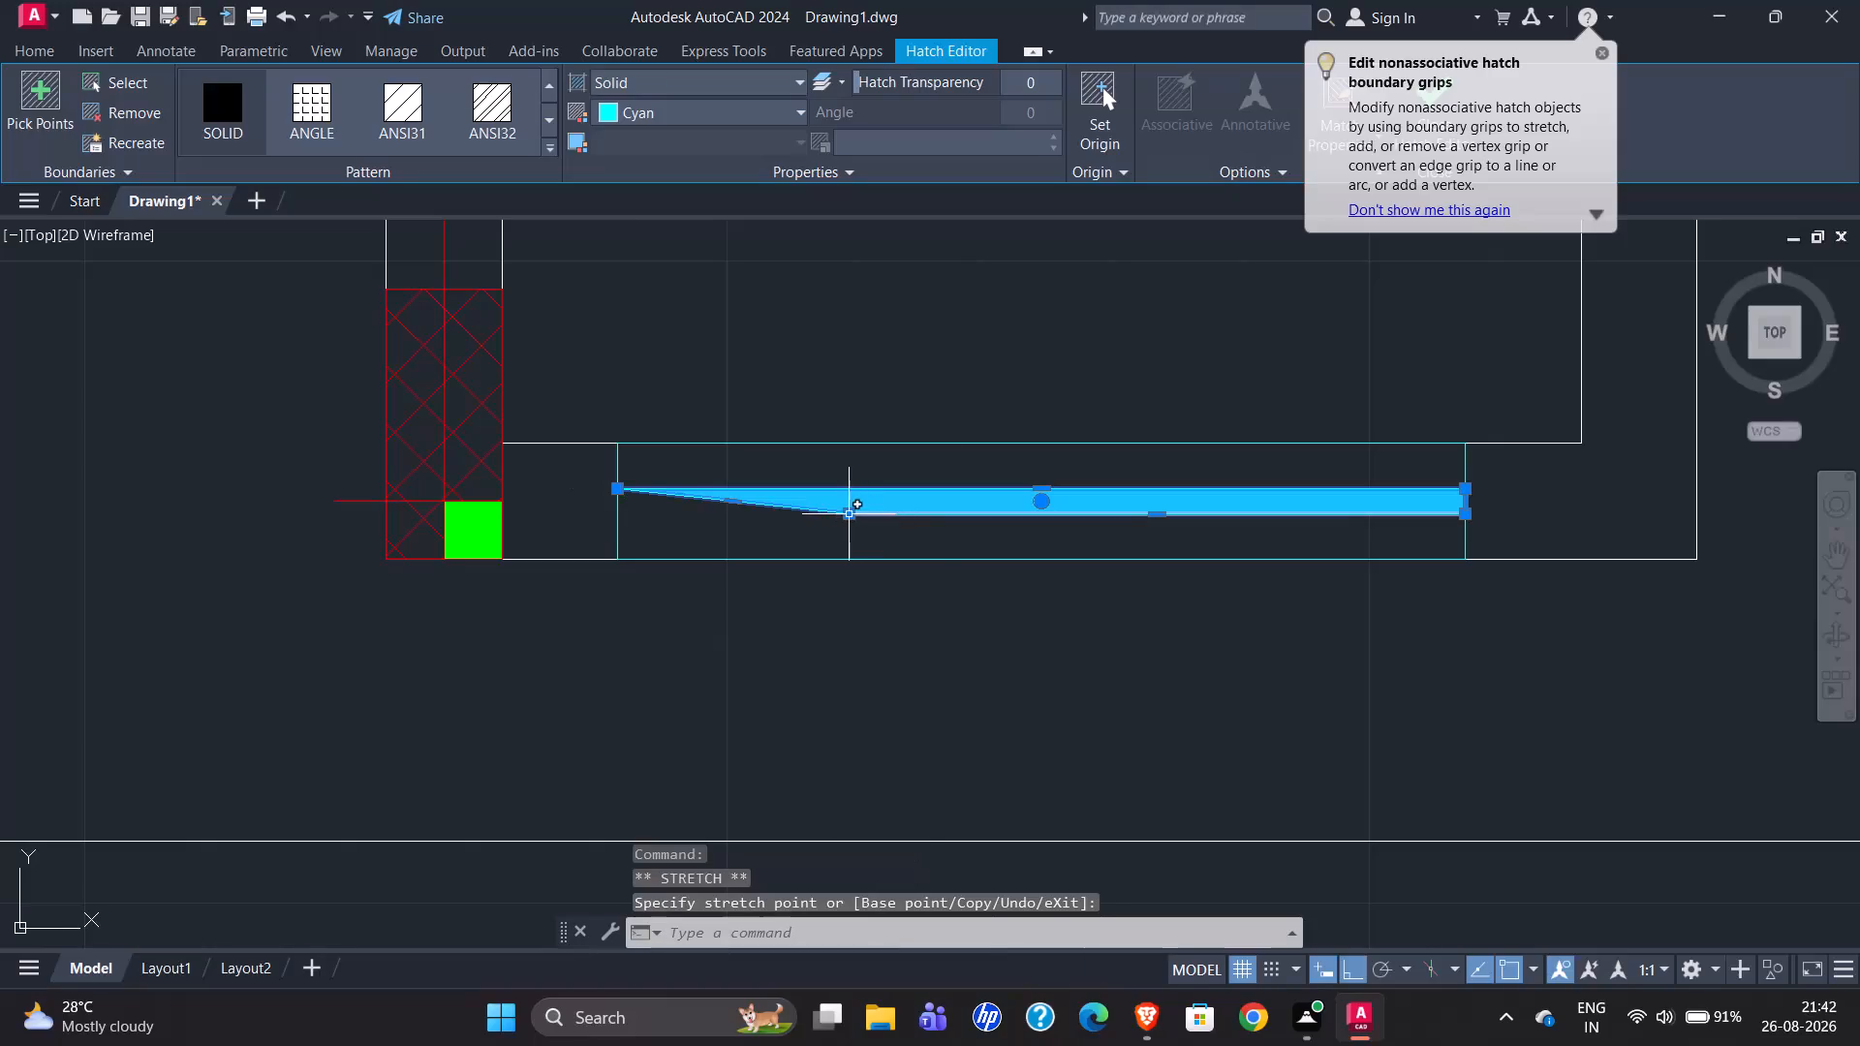
click(846, 515)
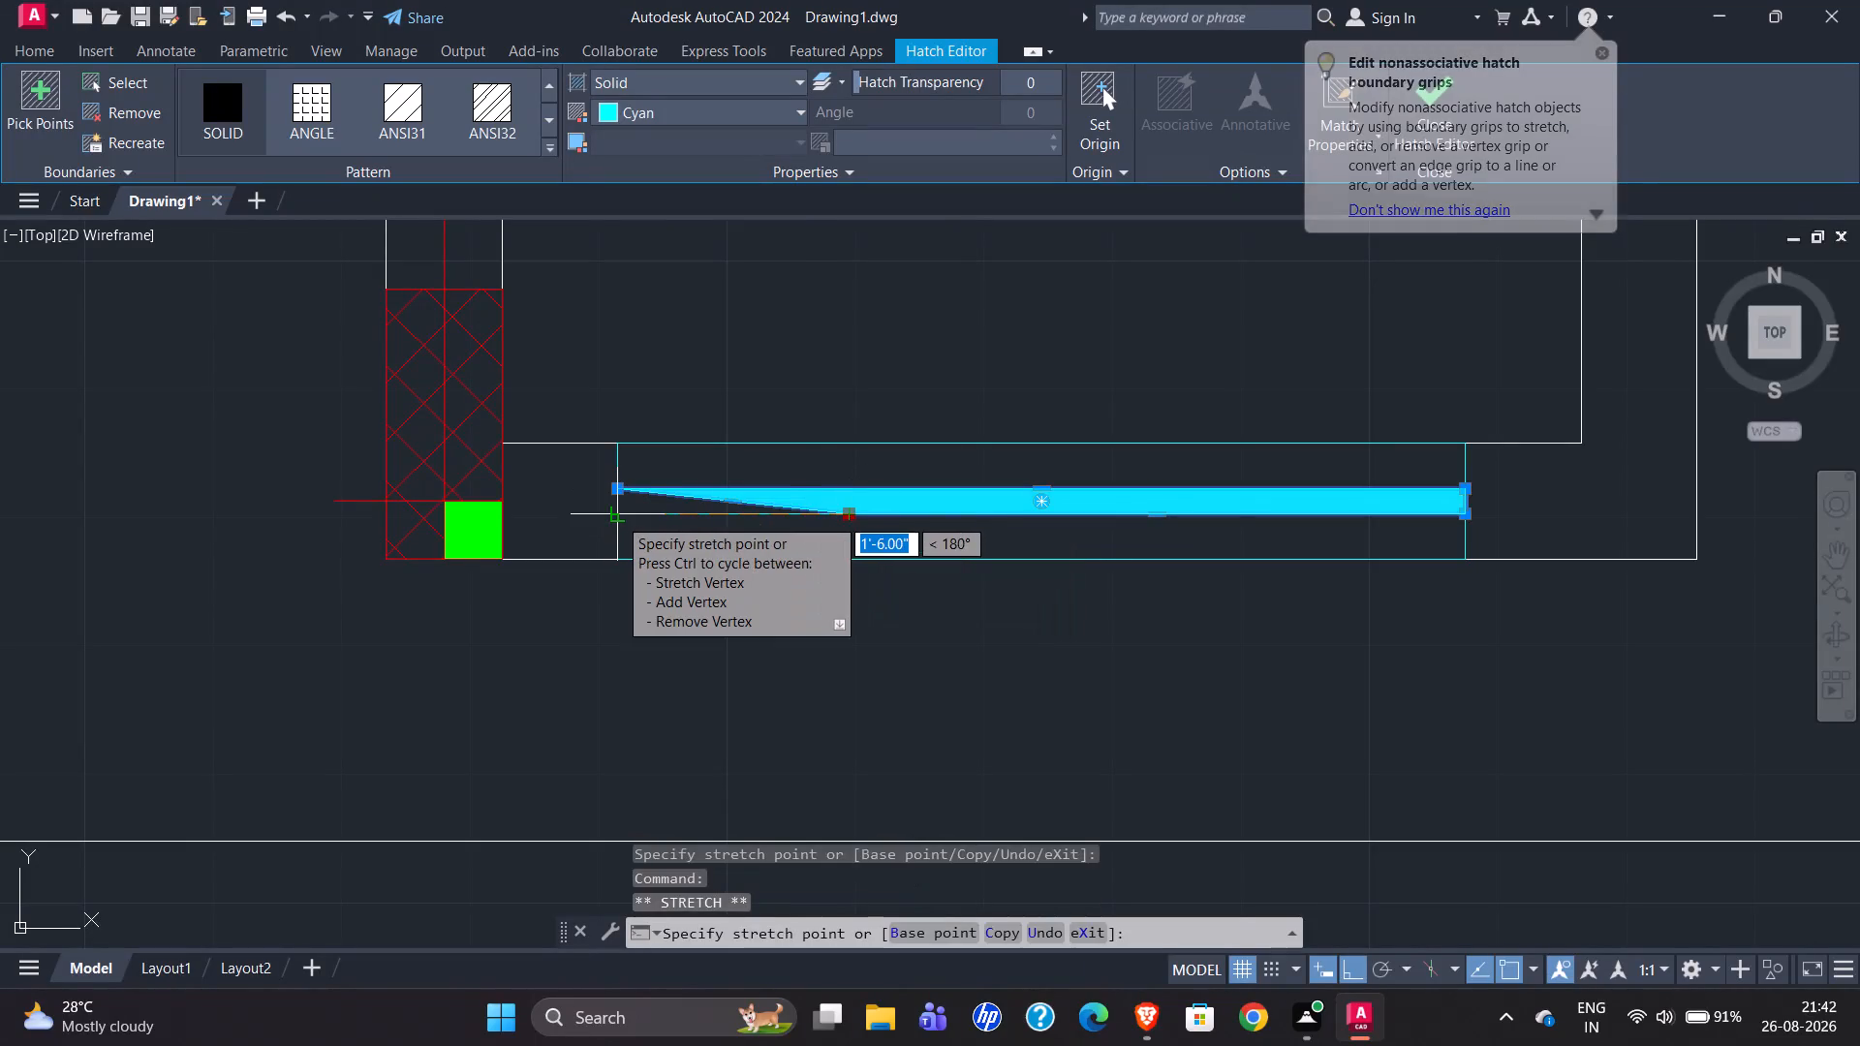
click(617, 516)
key(Escape)
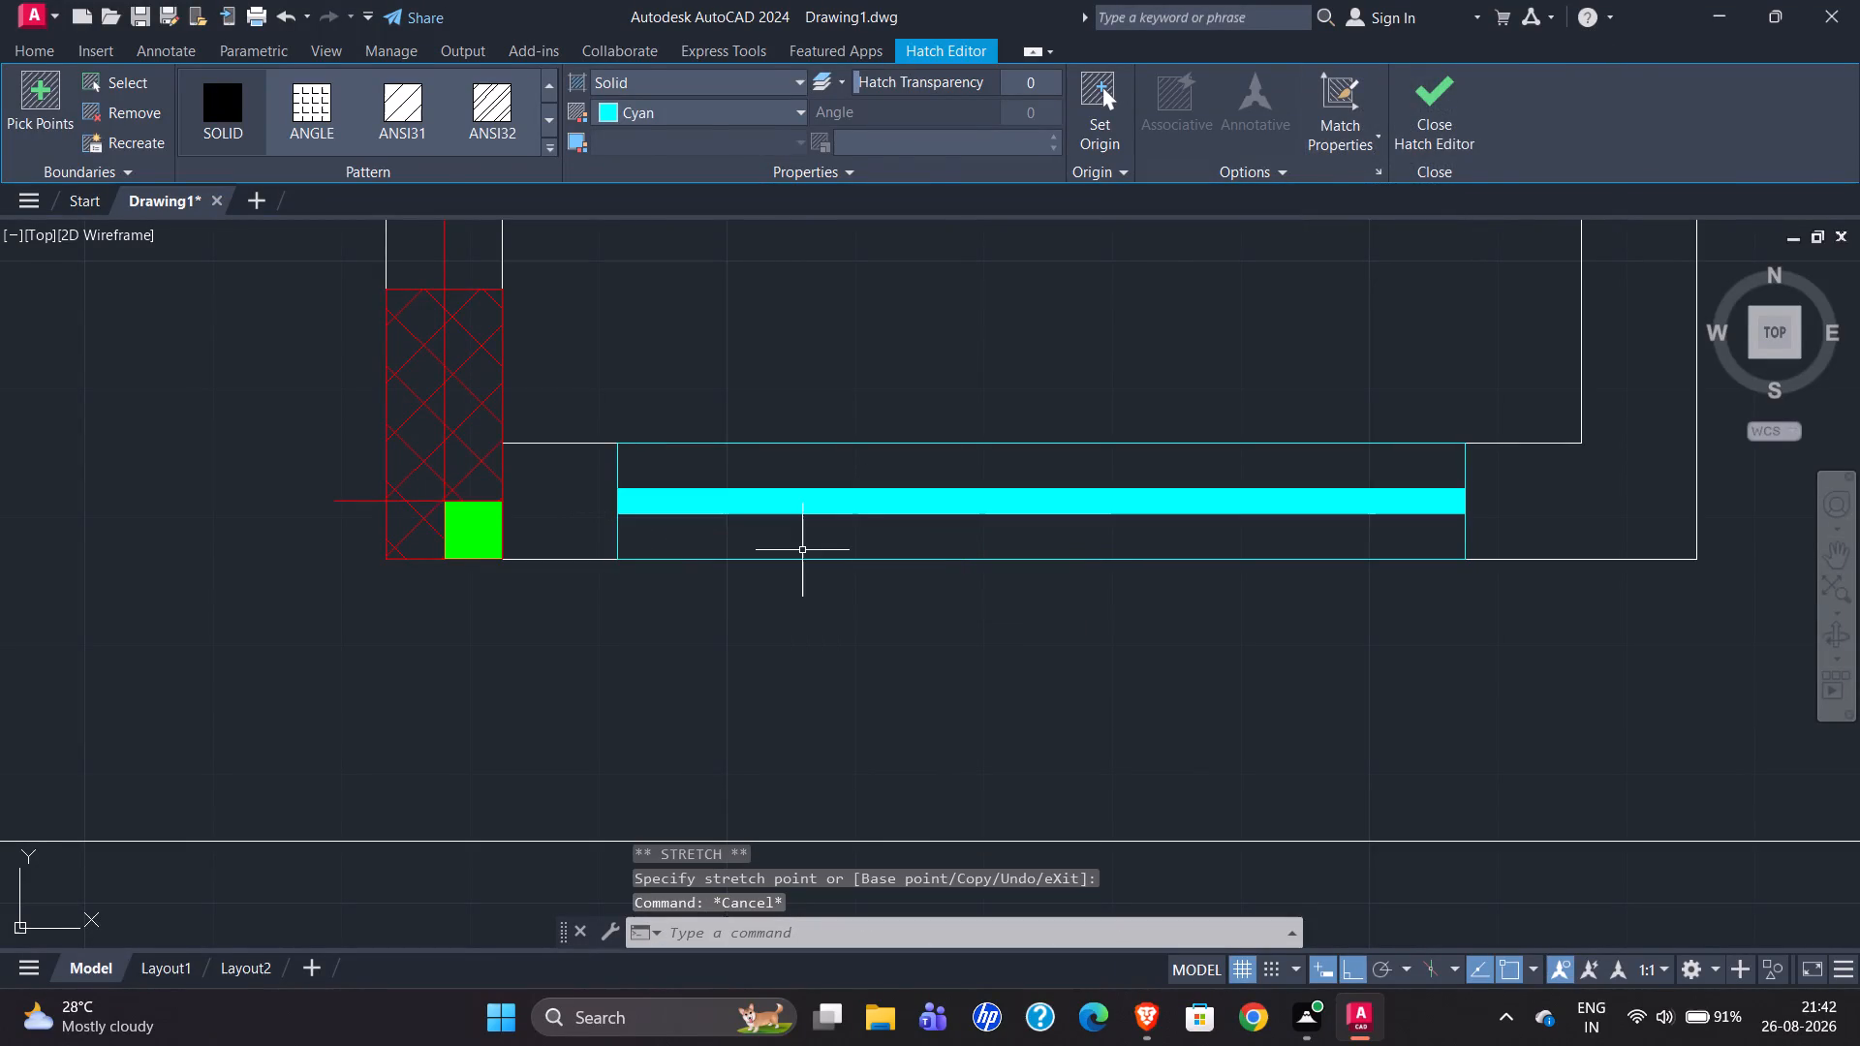
Examine the staircase's lower-right corner column and the right wall dimensions in the reference plan.
scroll(424, 656, down, 2)
scroll(769, 718, down, 2)
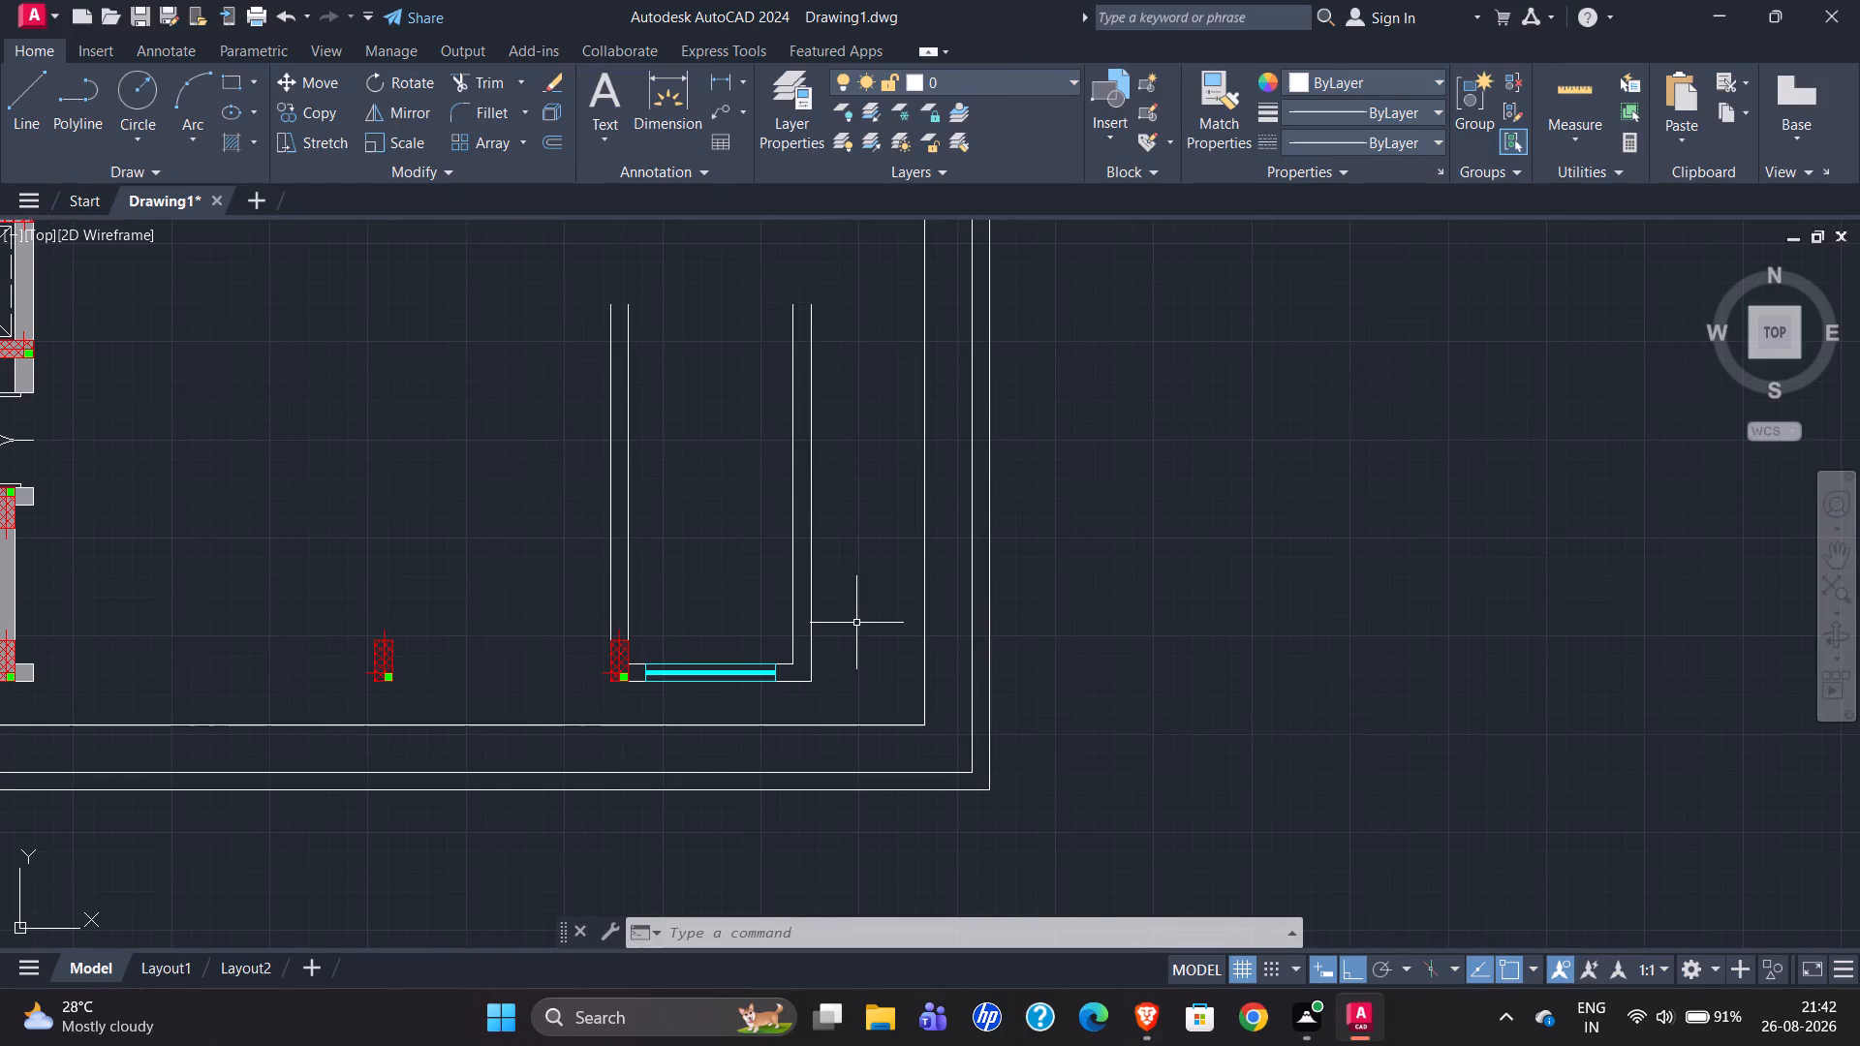
scroll(858, 622, down, 2)
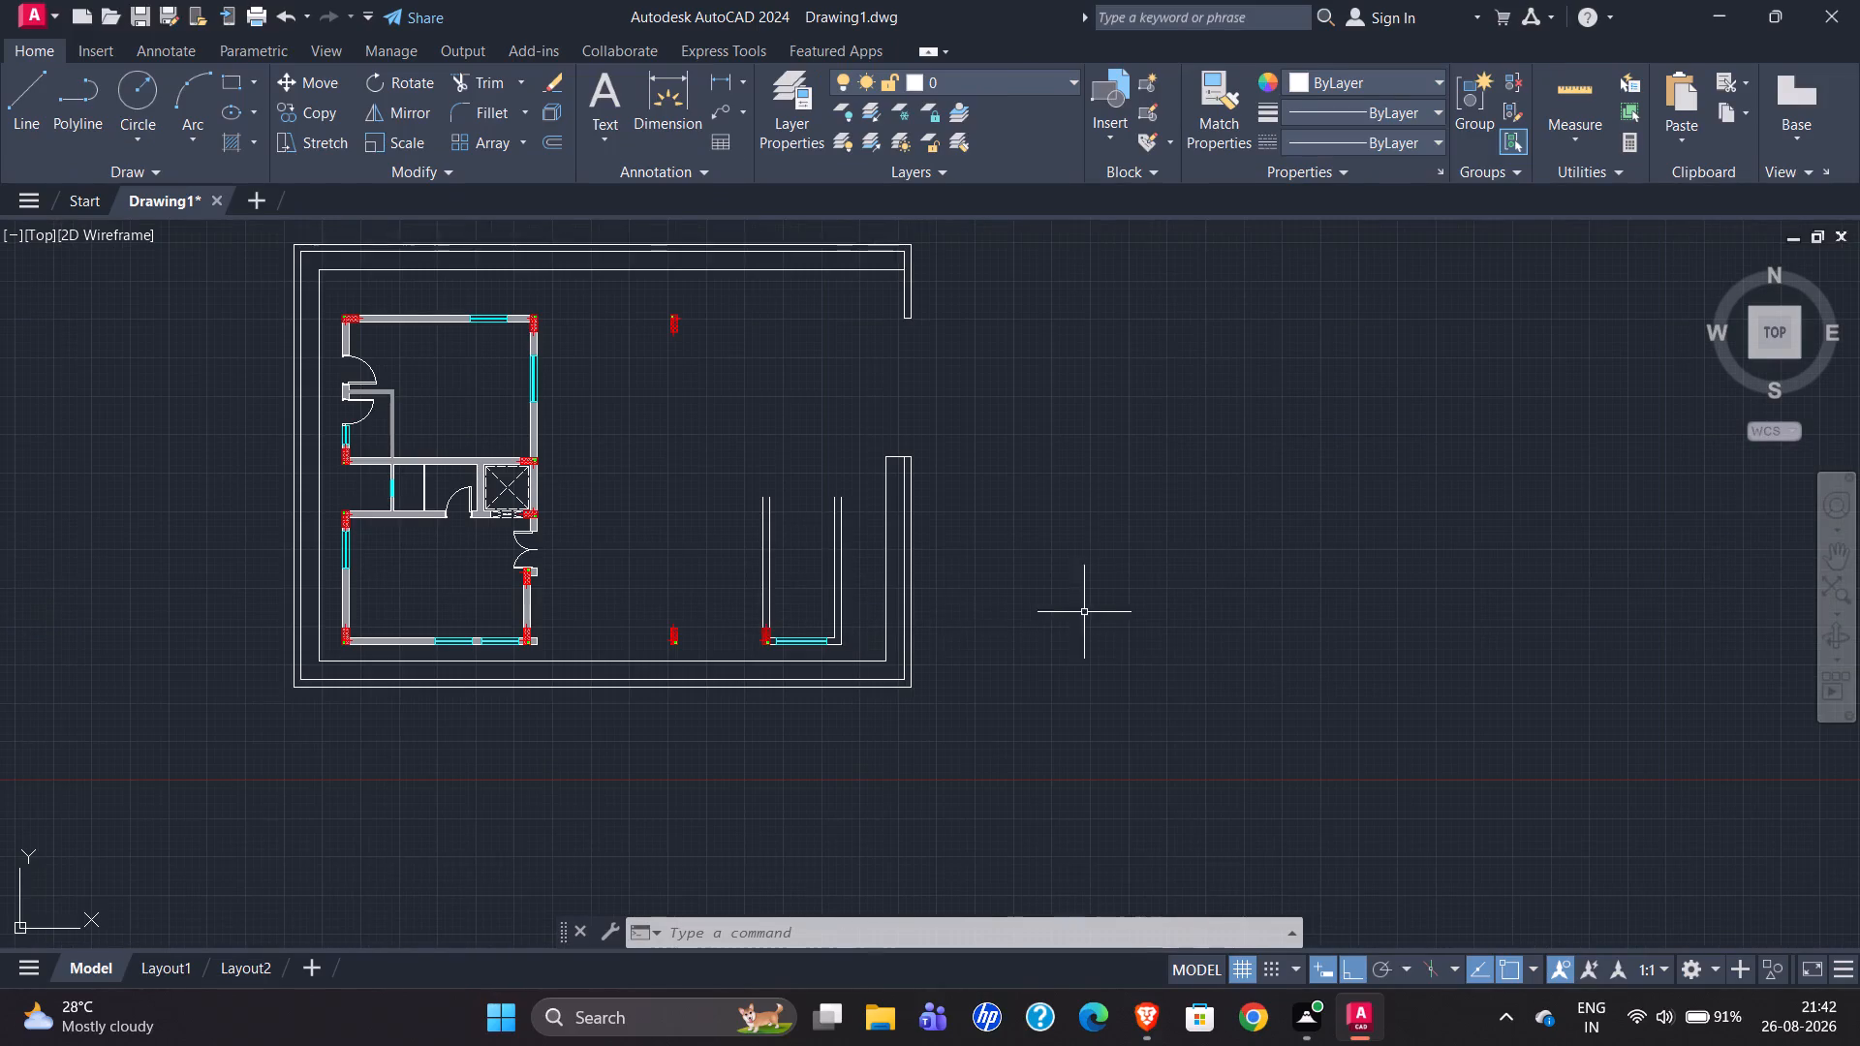
scroll(1094, 614, down, 2)
scroll(554, 637, up, 4)
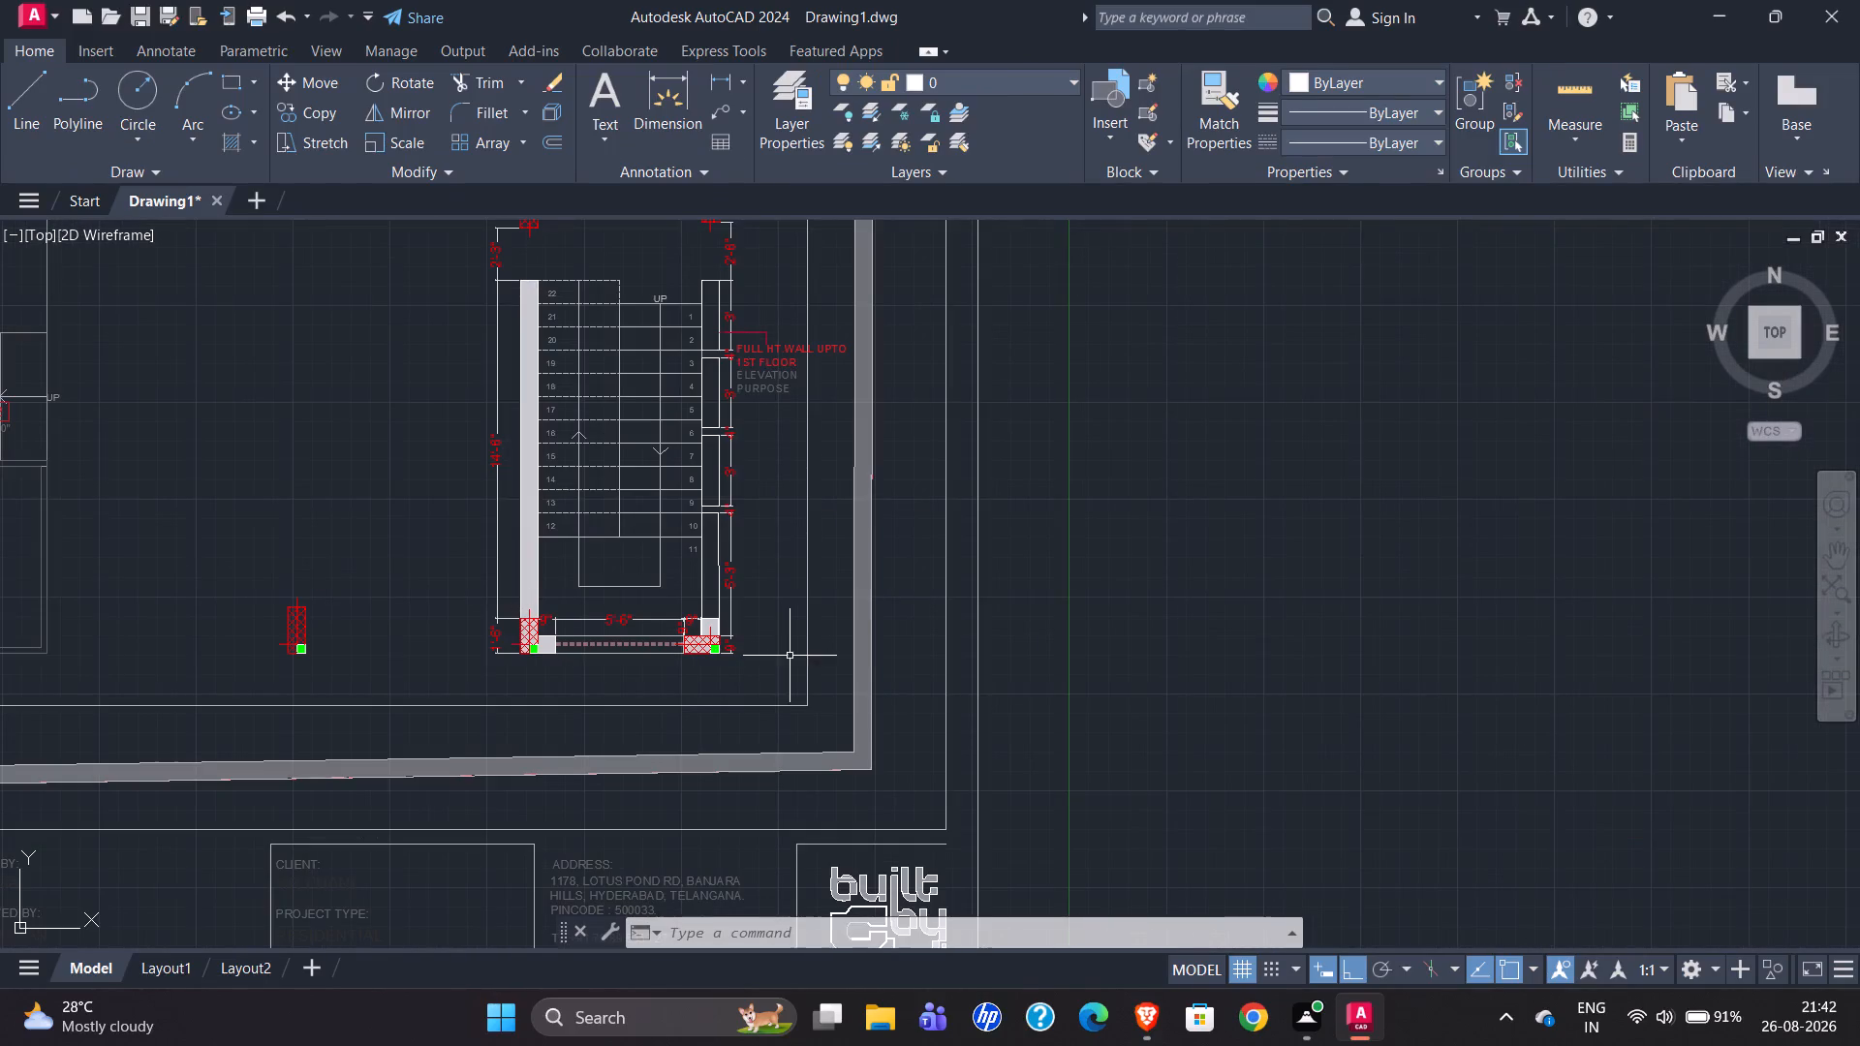
scroll(726, 626, up, 3)
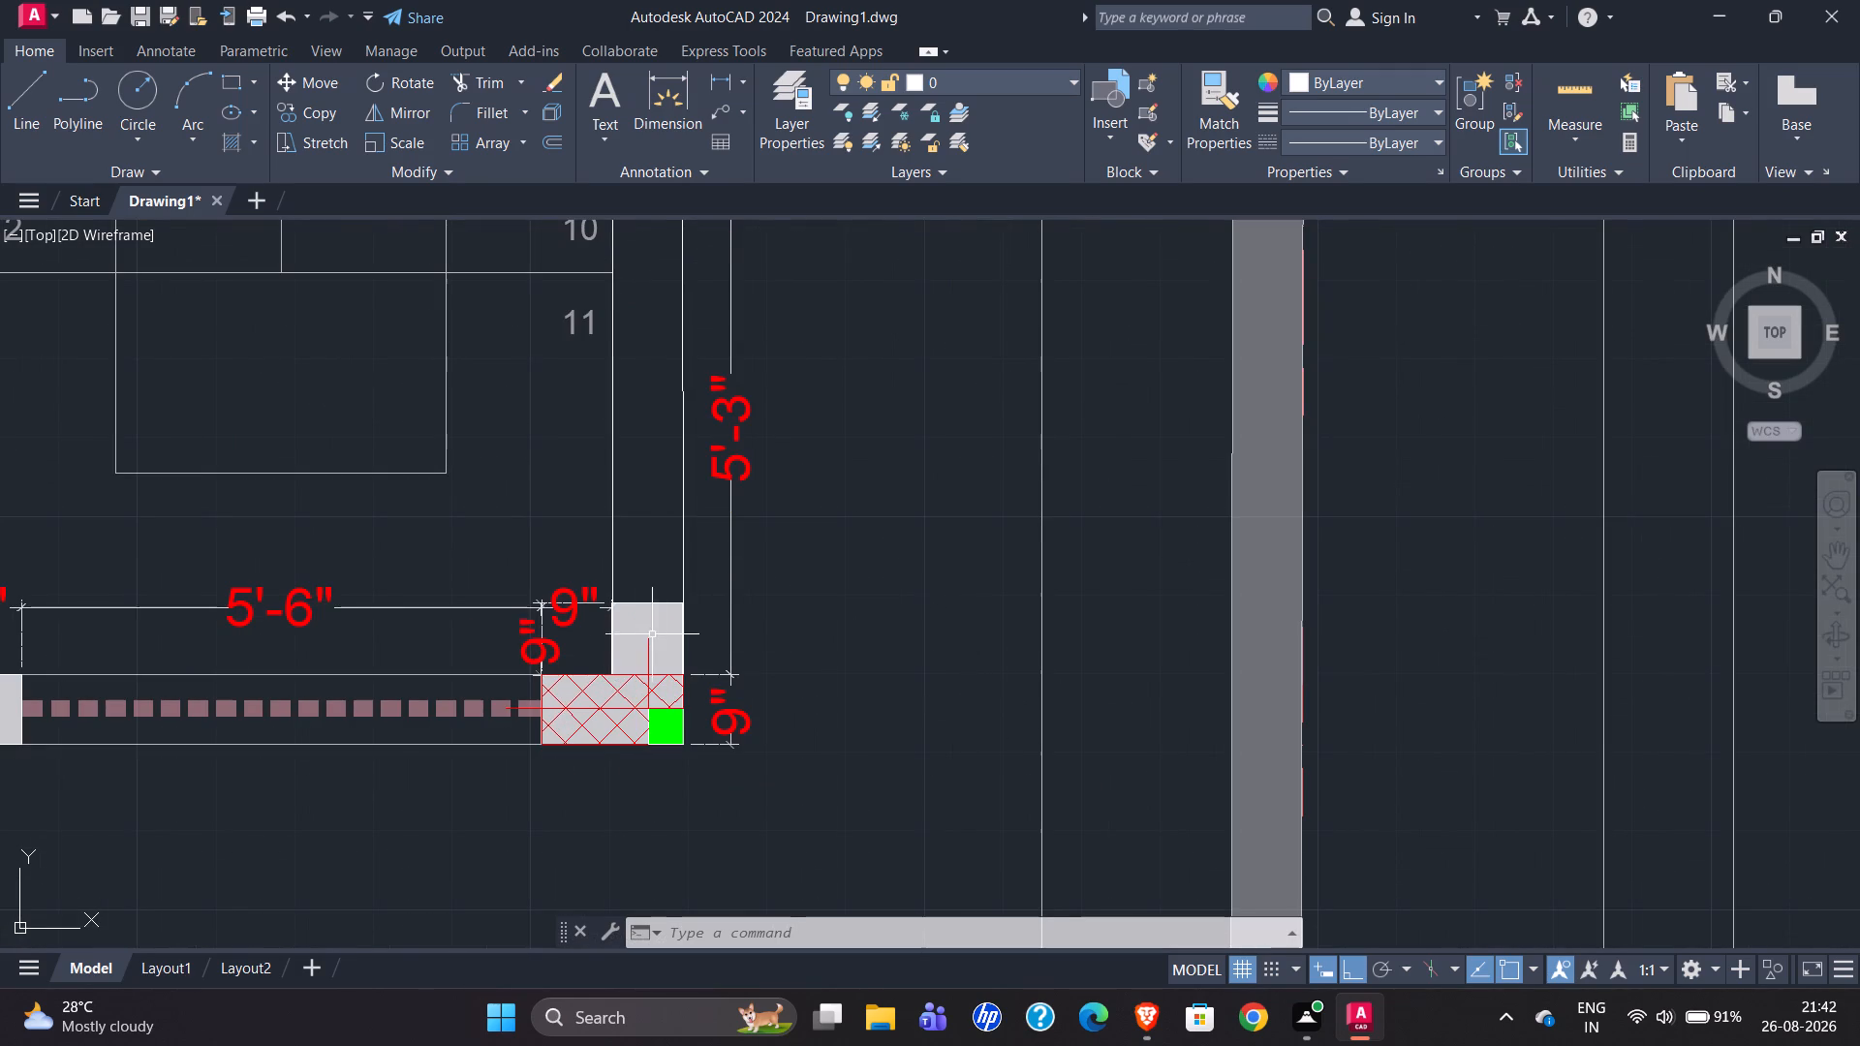
scroll(635, 634, up, 2)
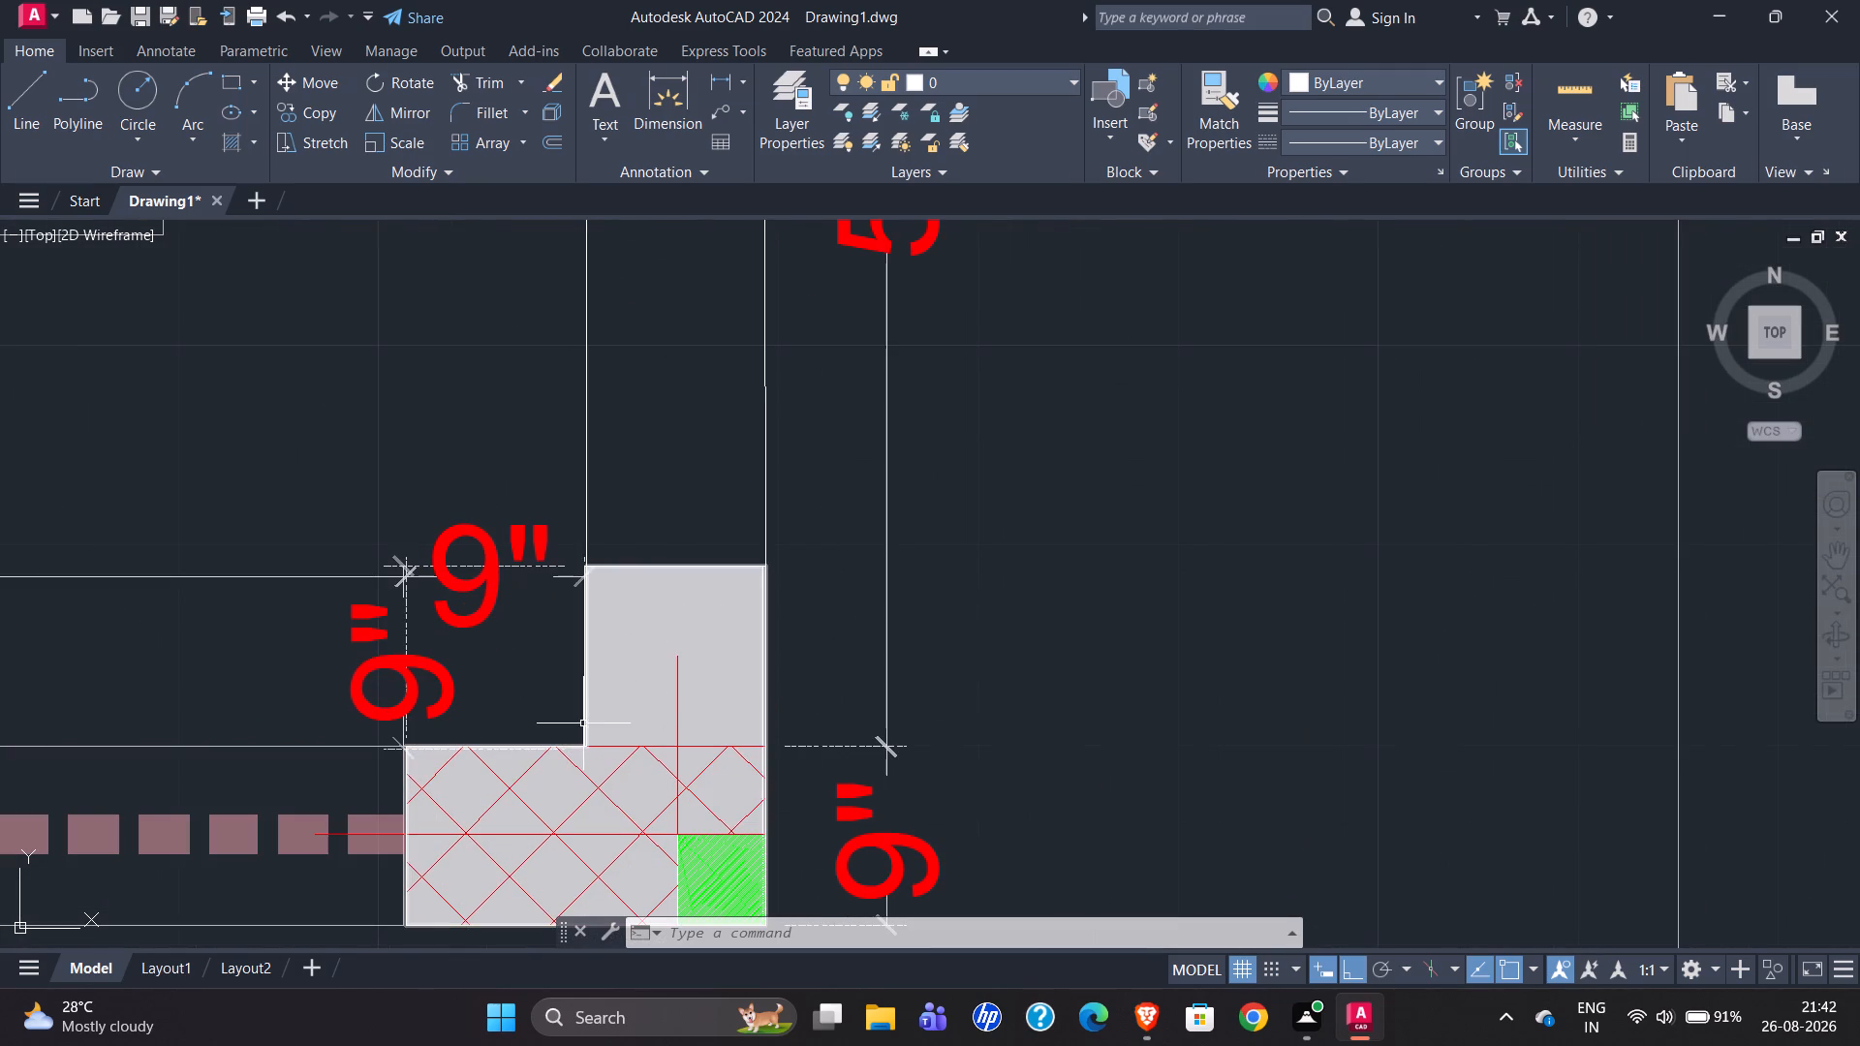
scroll(426, 597, up, 4)
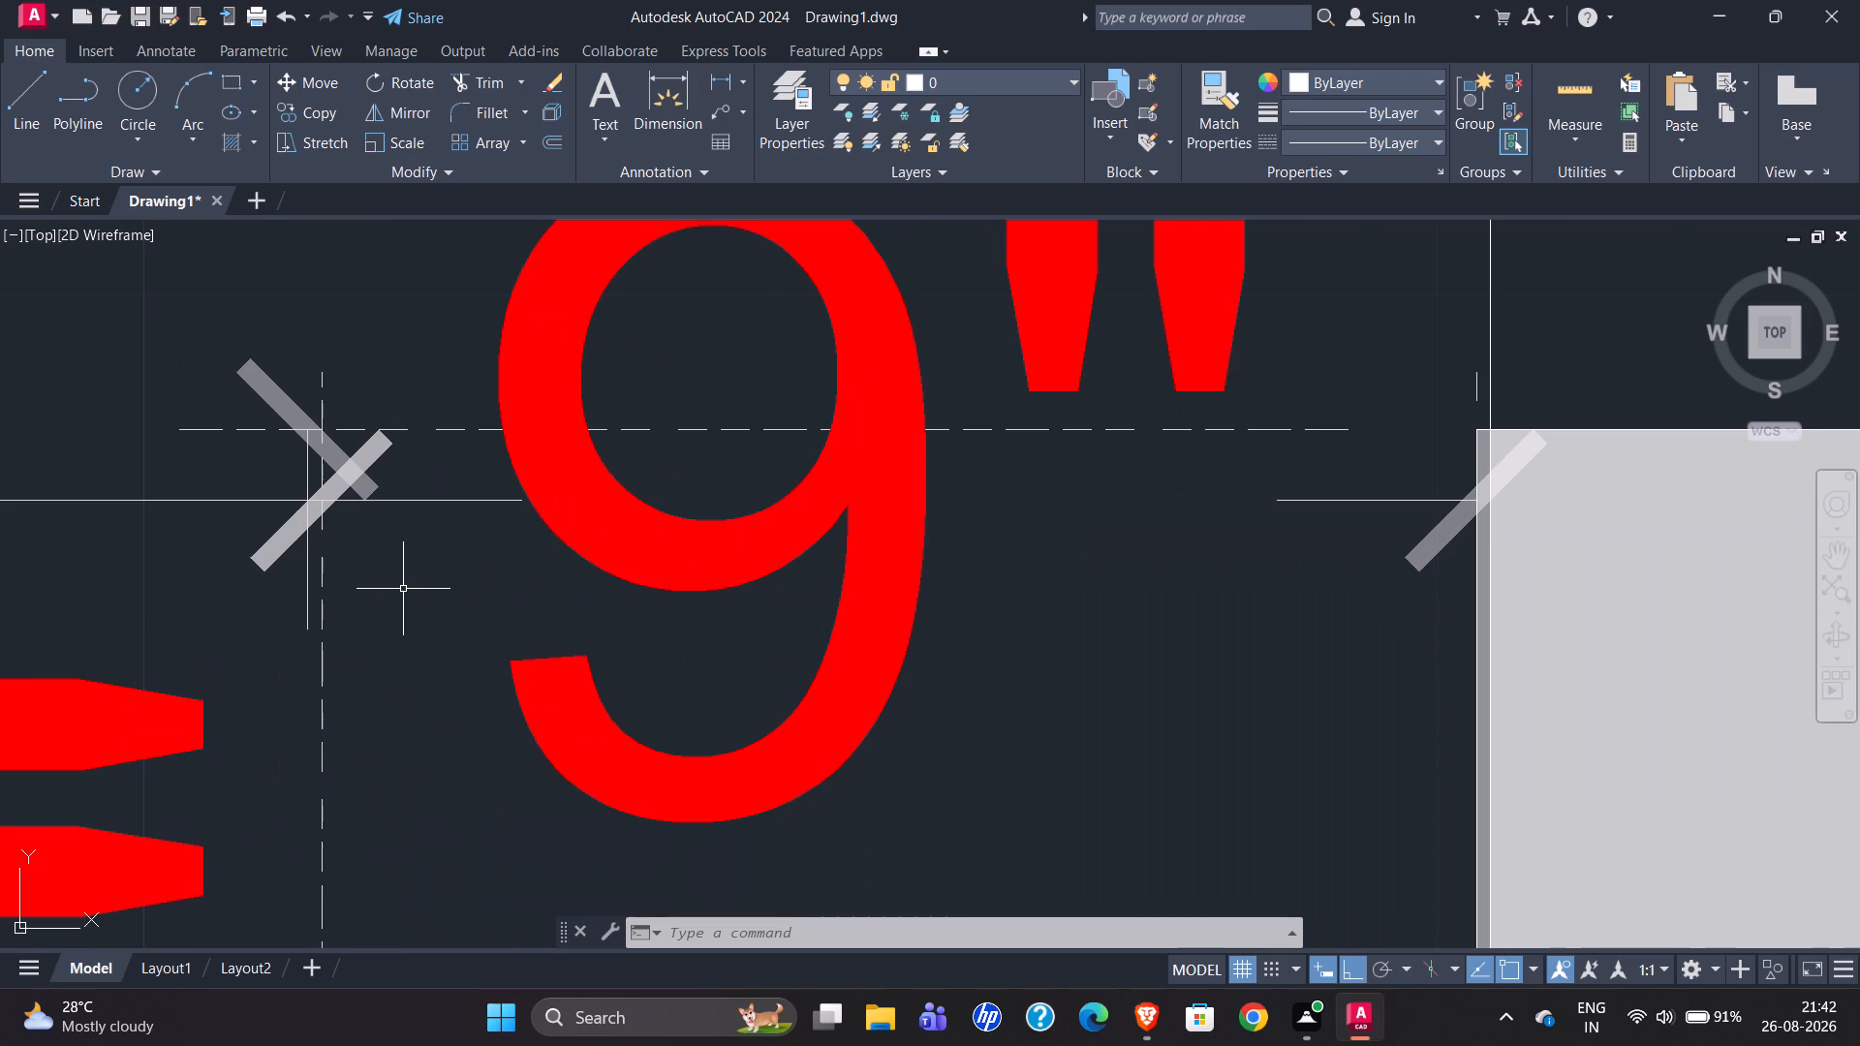
scroll(394, 599, down, 5)
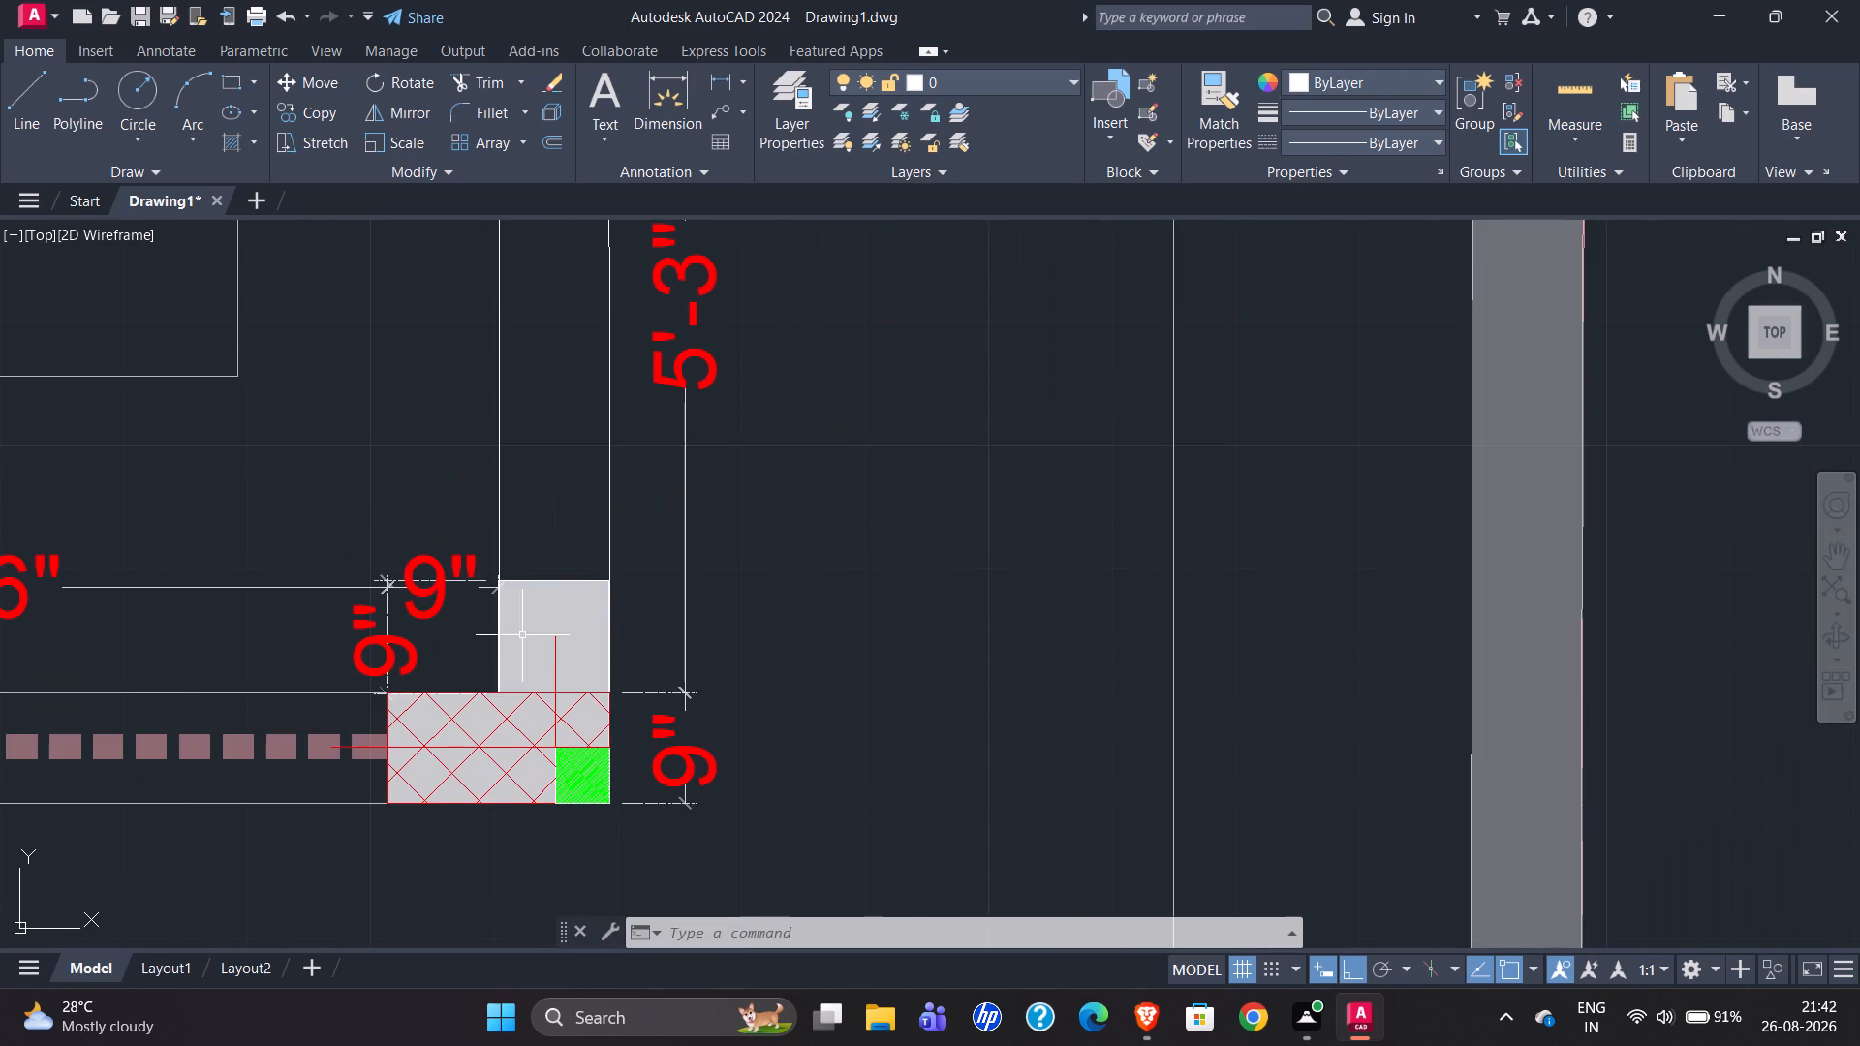
scroll(396, 701, down, 1)
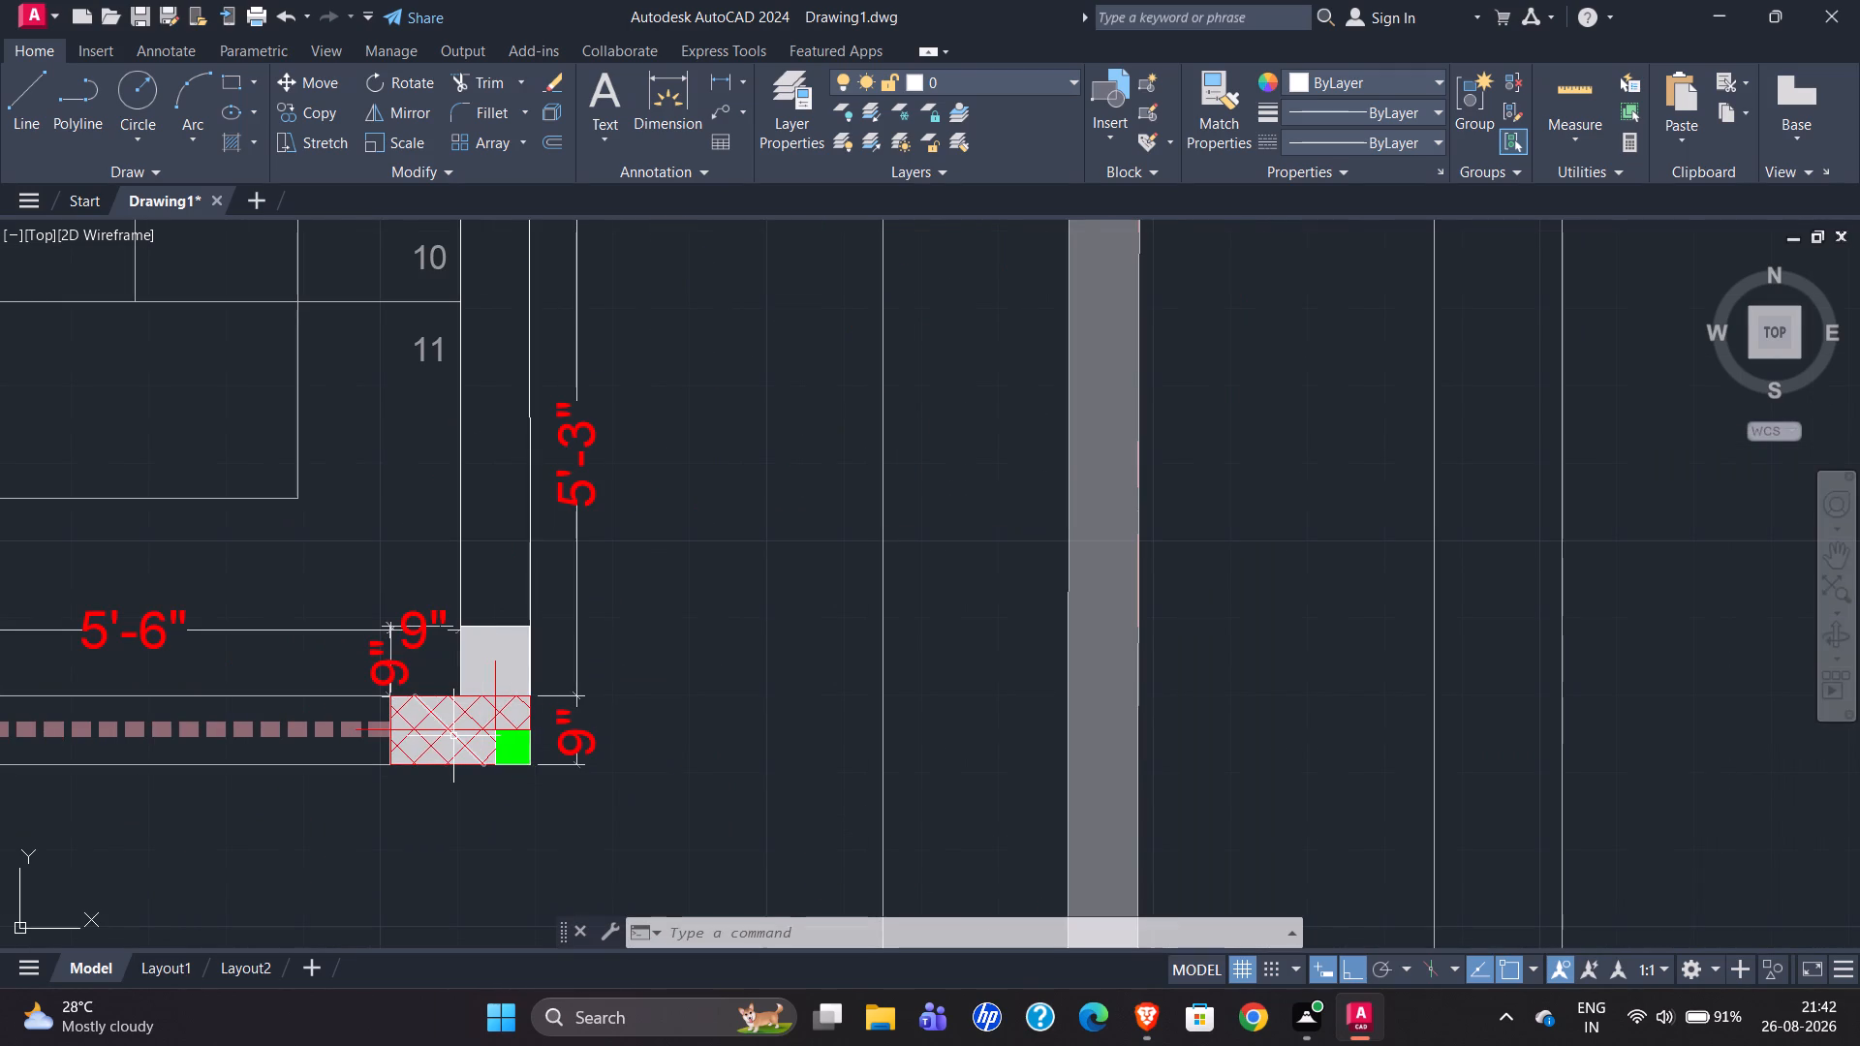
scroll(384, 730, down, 1)
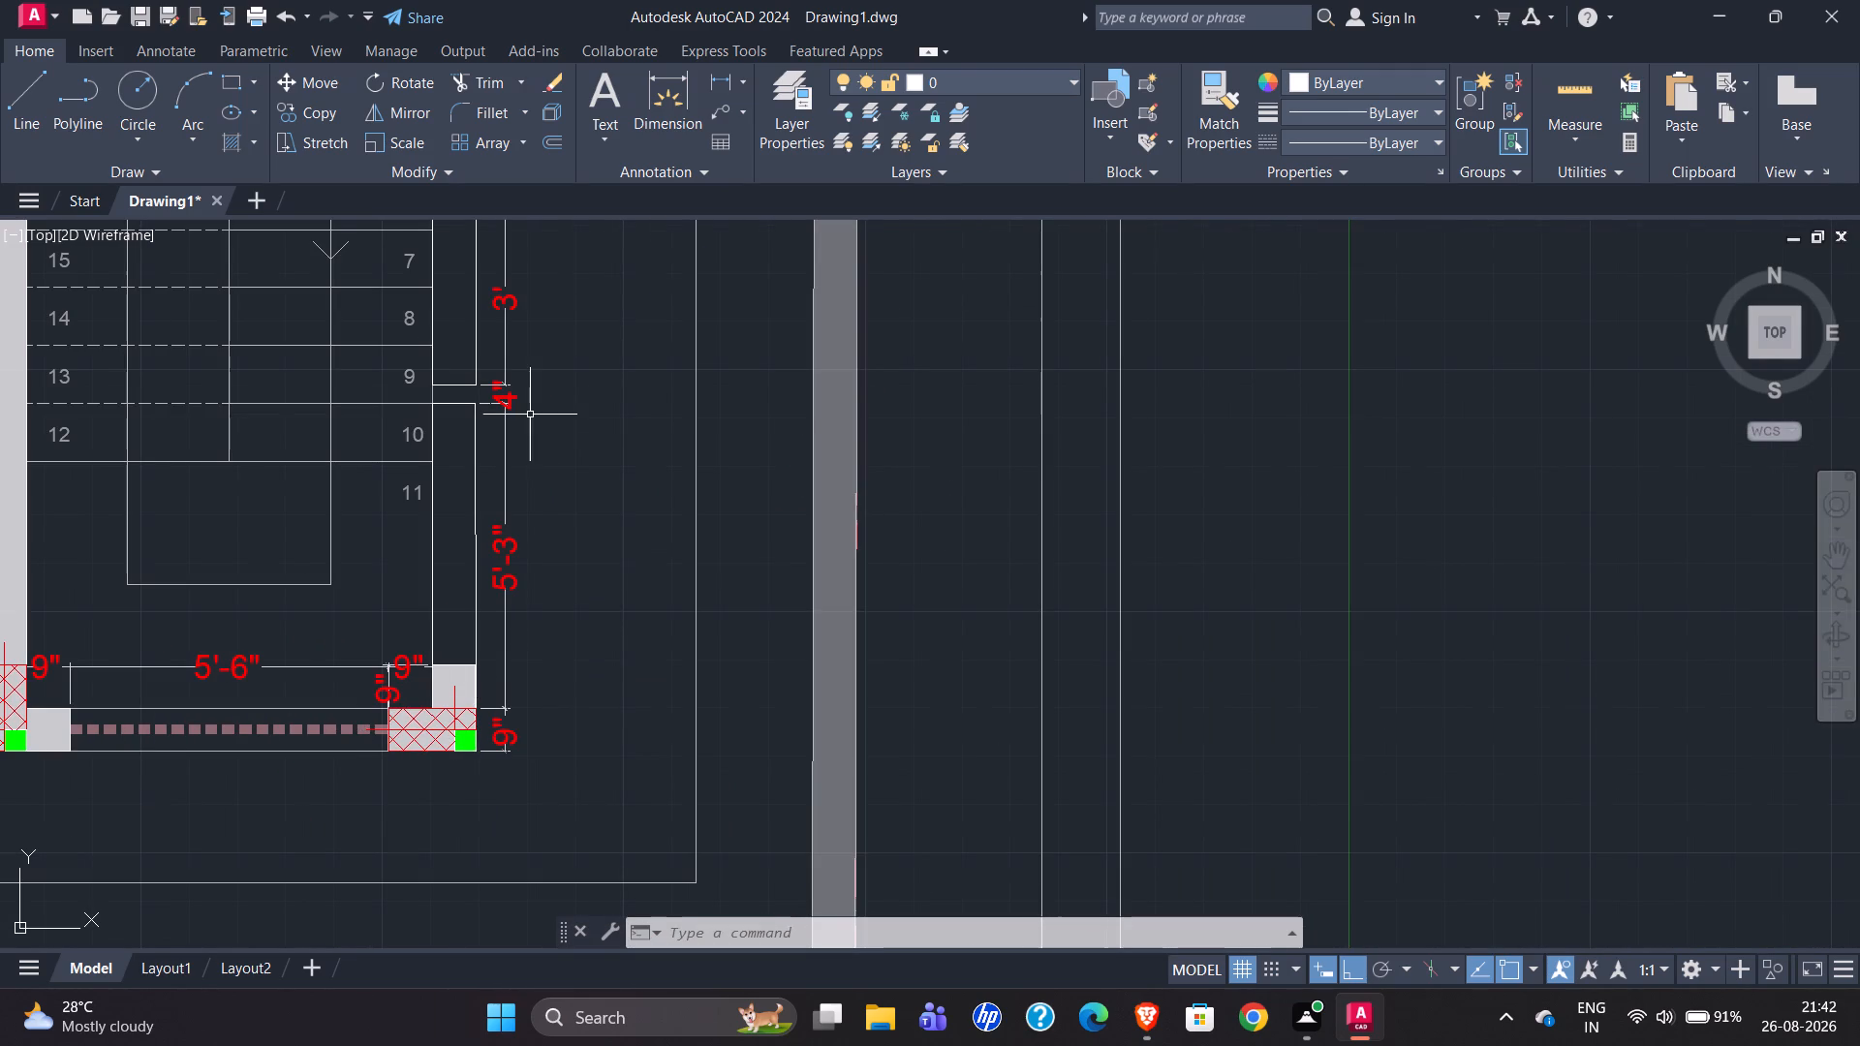
scroll(495, 400, up, 2)
scroll(499, 401, down, 1)
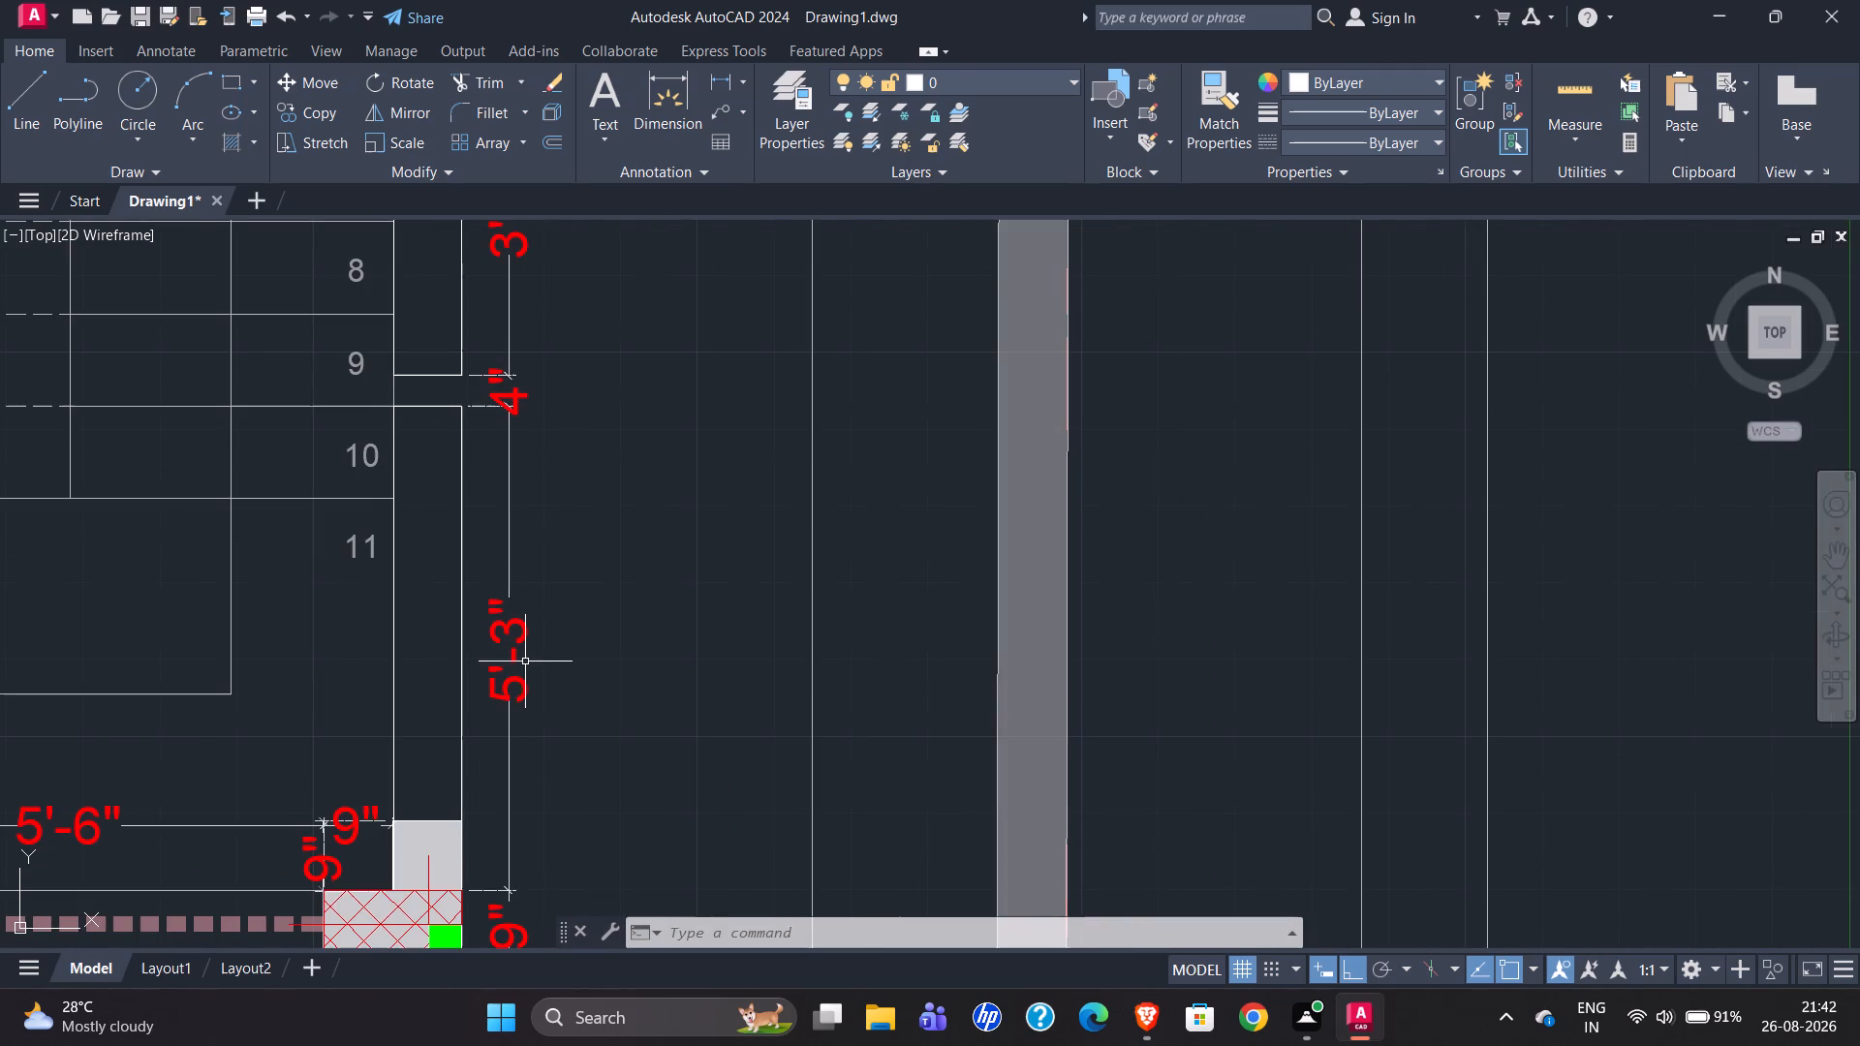
scroll(529, 477, down, 1)
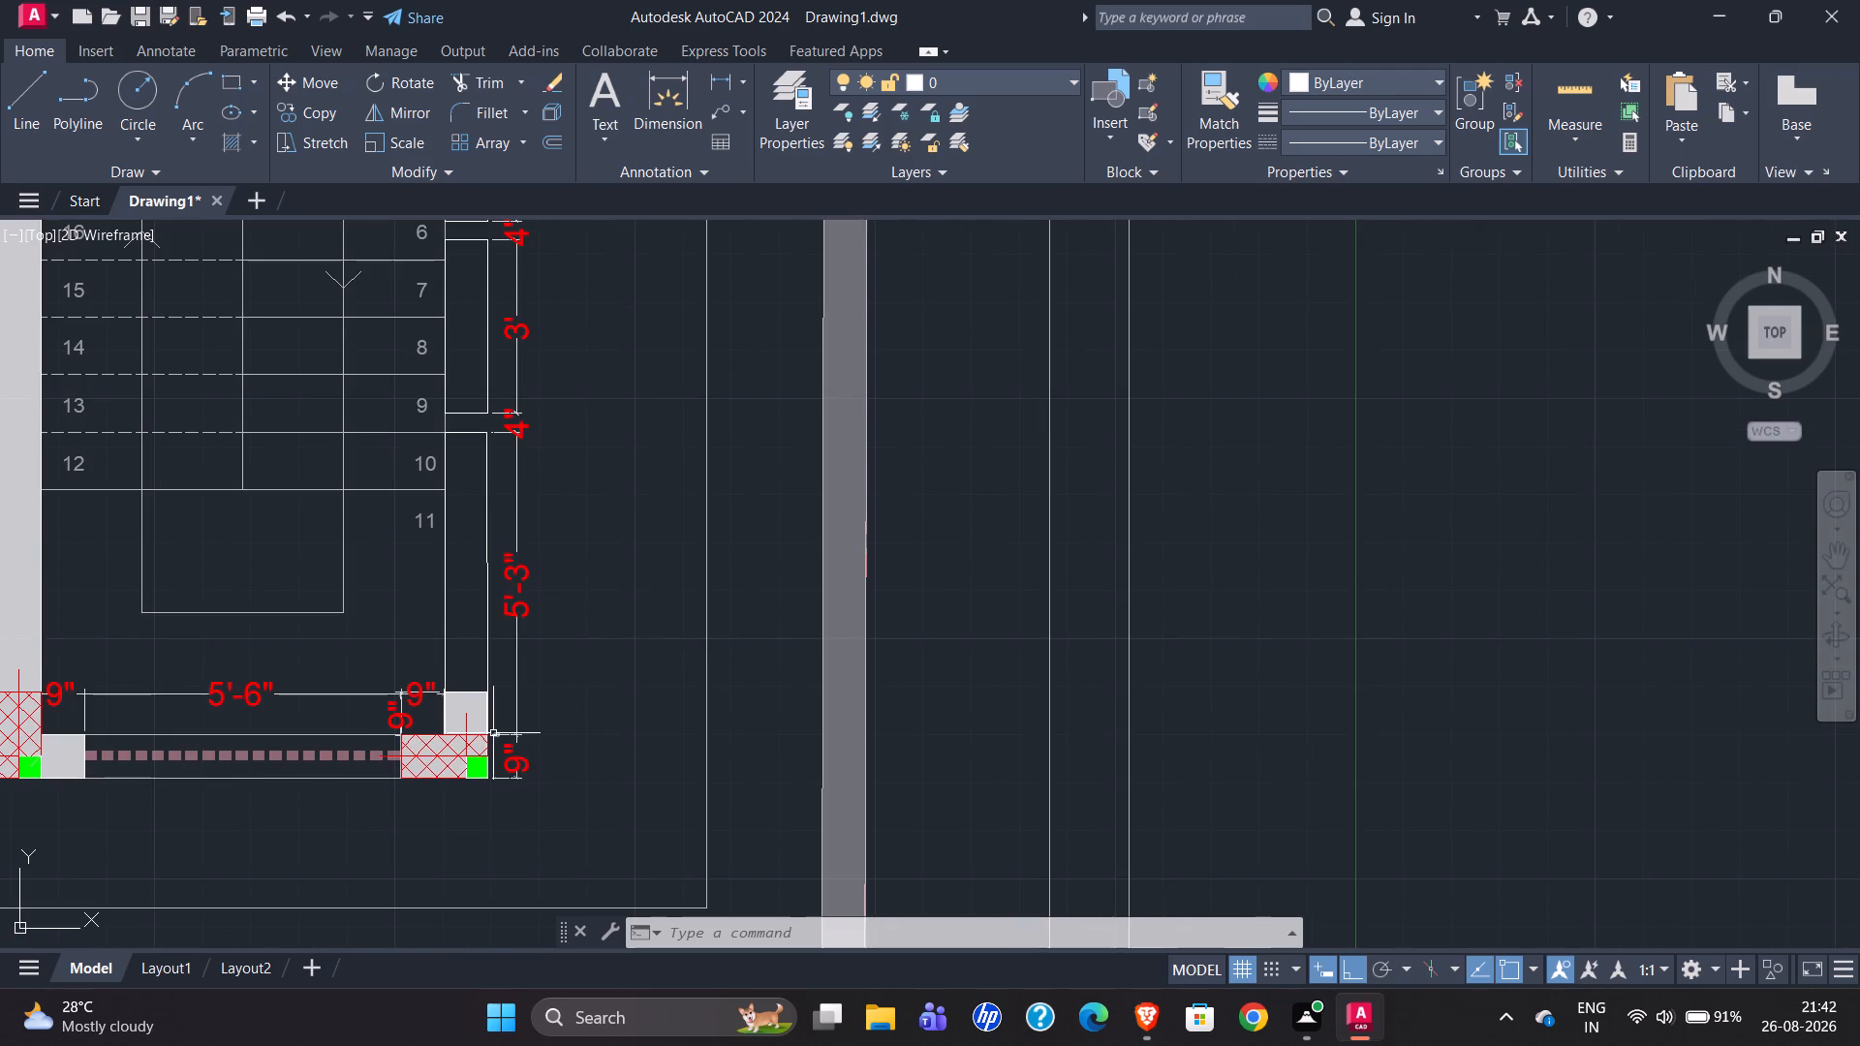
scroll(493, 733, up, 2)
scroll(507, 781, down, 2)
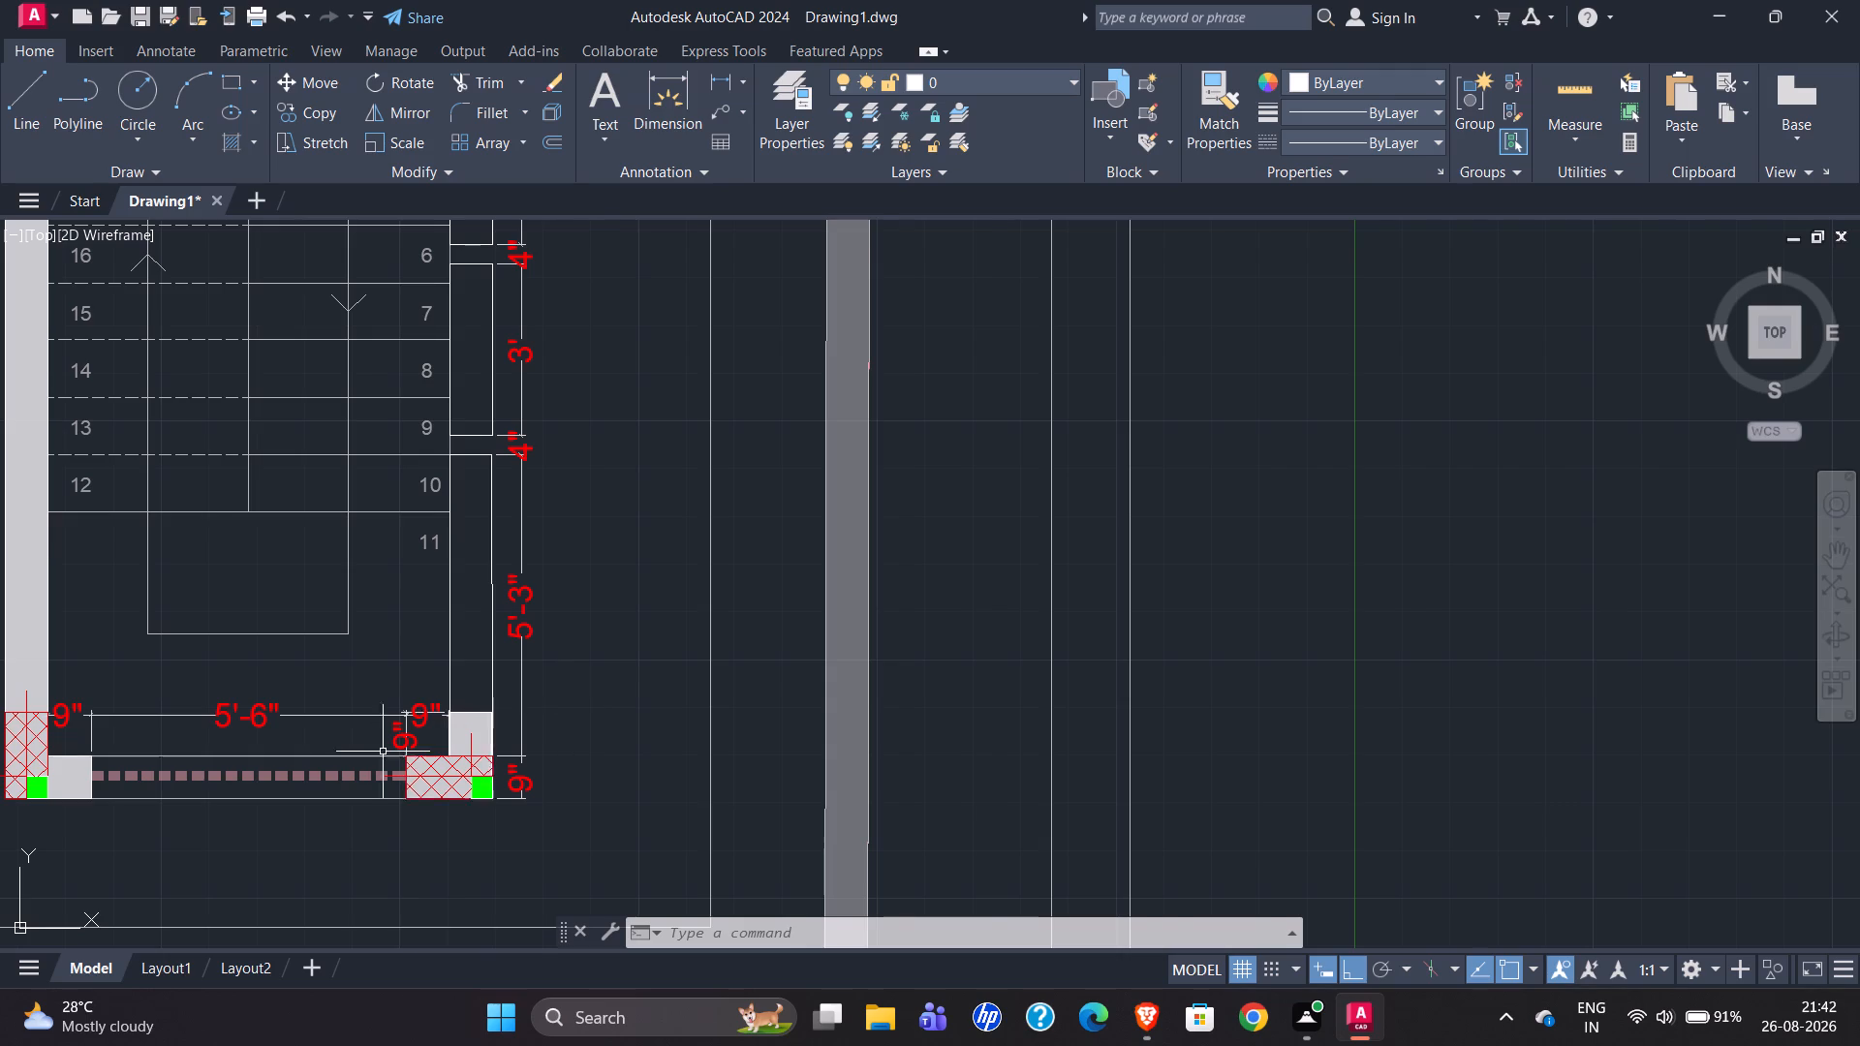
scroll(384, 752, down, 1)
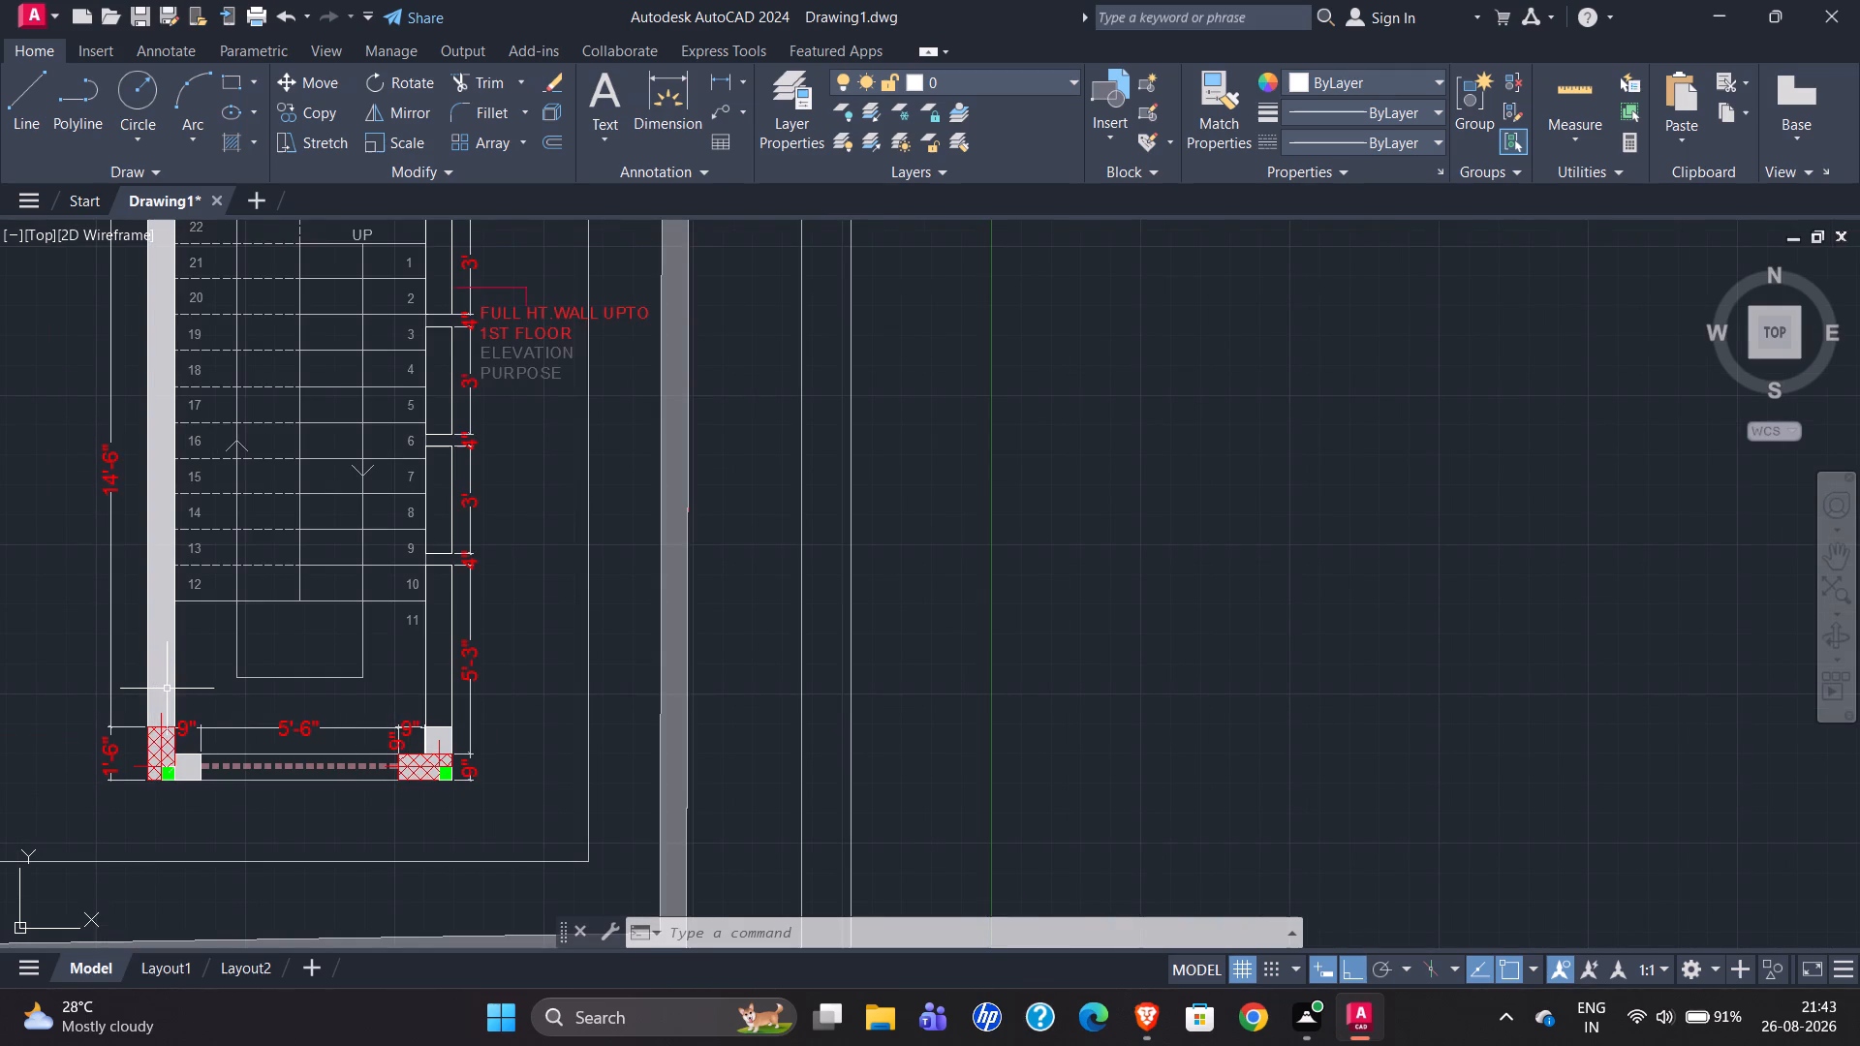
scroll(108, 708, down, 1)
scroll(16, 737, down, 3)
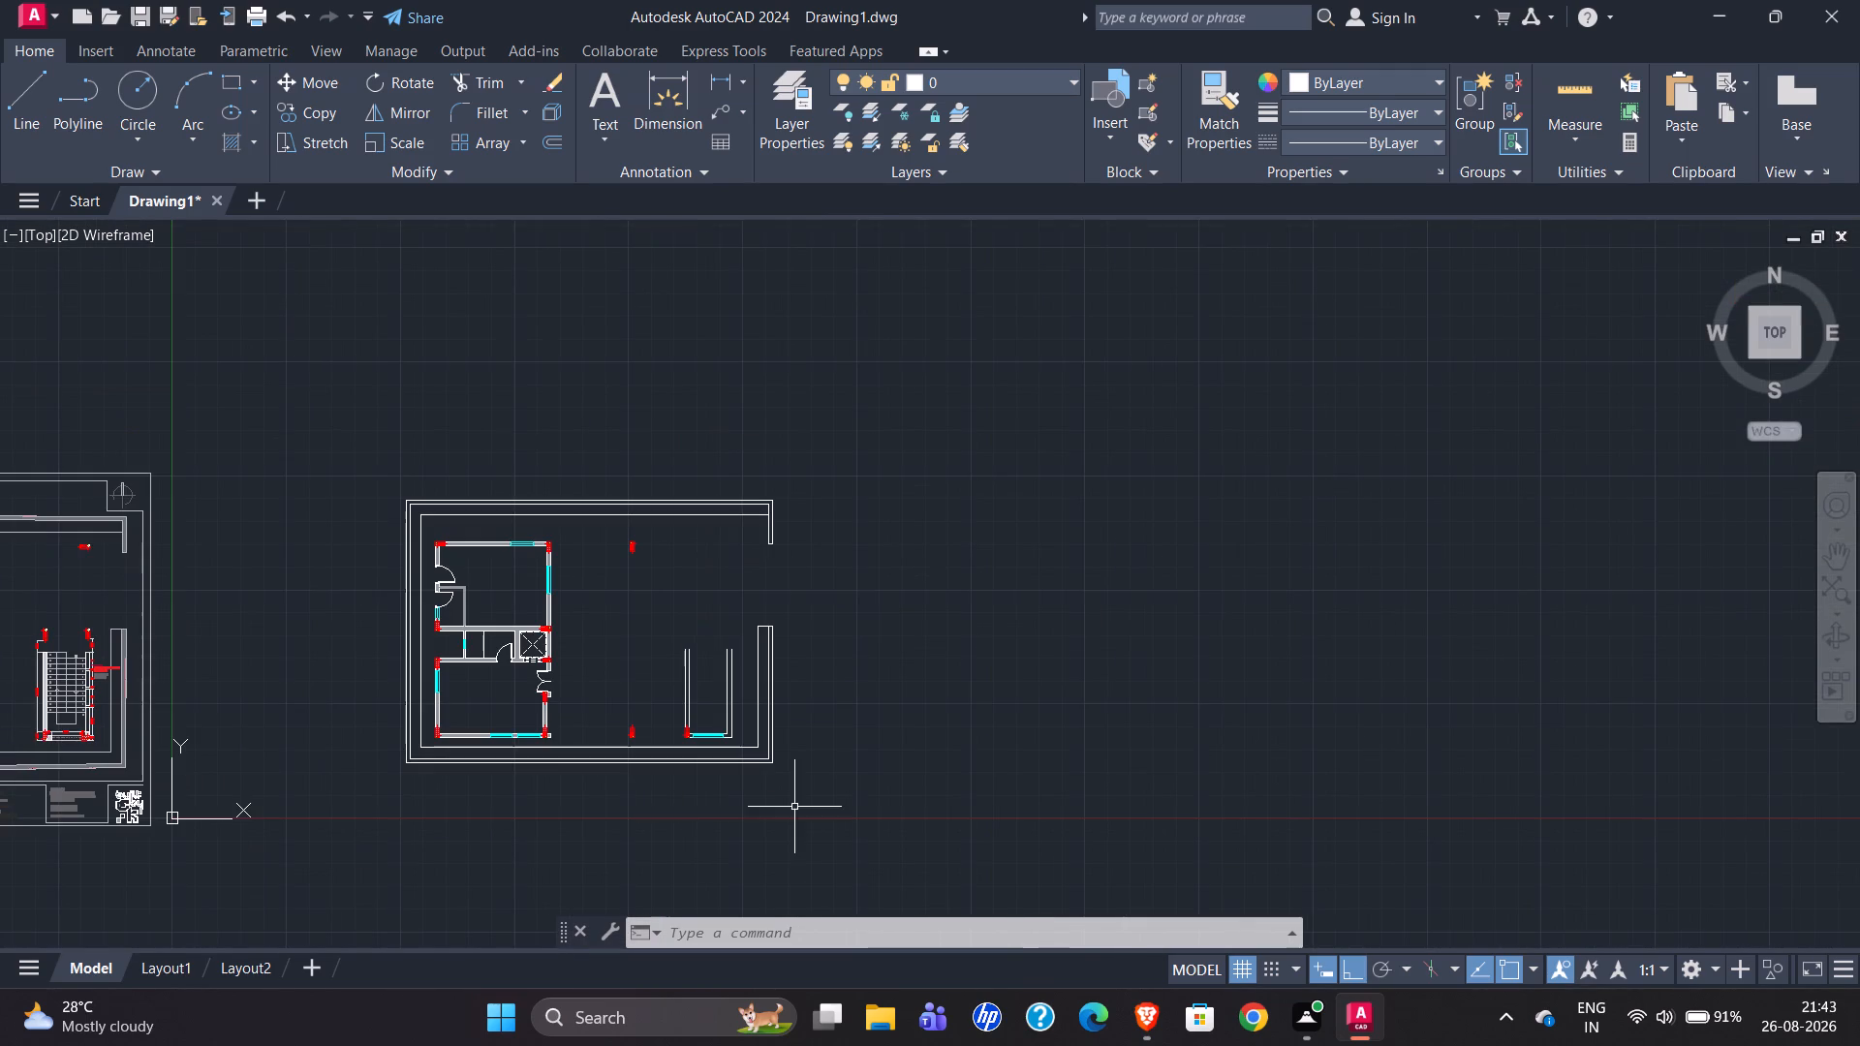
Draw a horizontal line across the staircase's right wall from its inner bottom corner to the outer wall line.
scroll(722, 751, up, 4)
scroll(742, 672, up, 2)
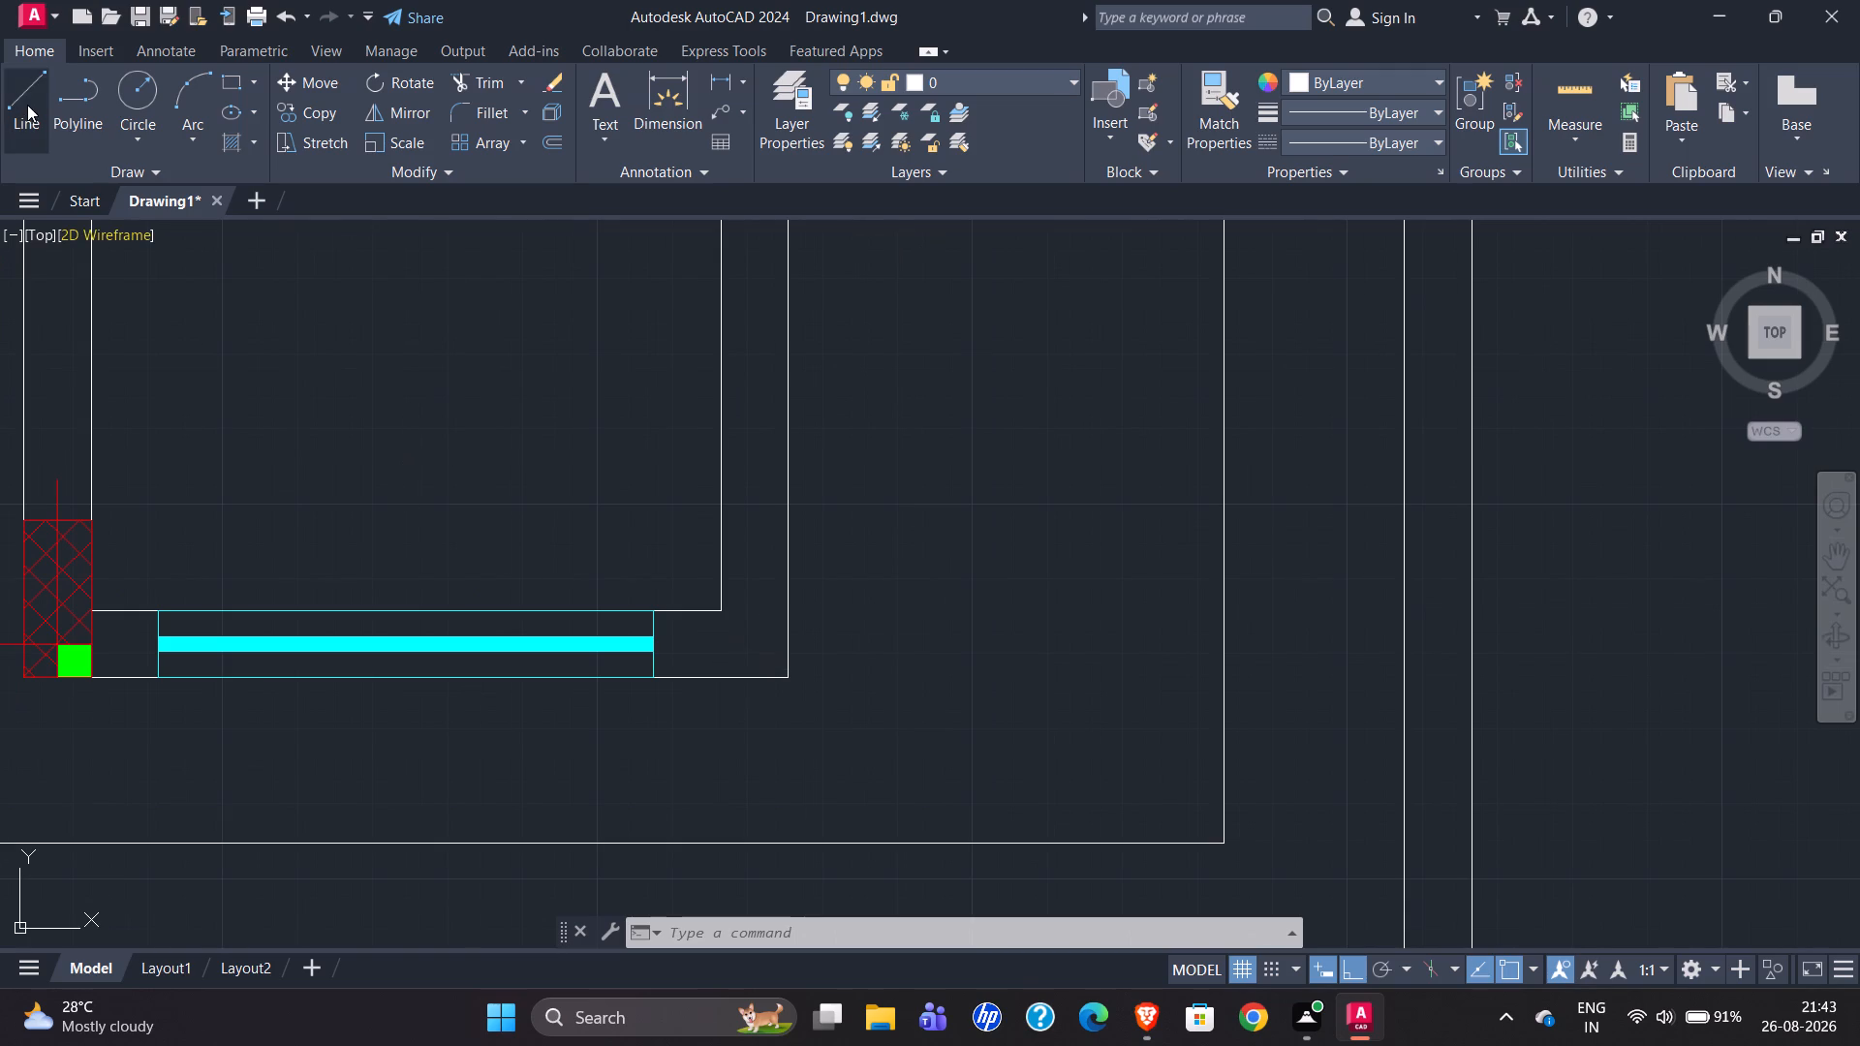
click(27, 105)
click(727, 611)
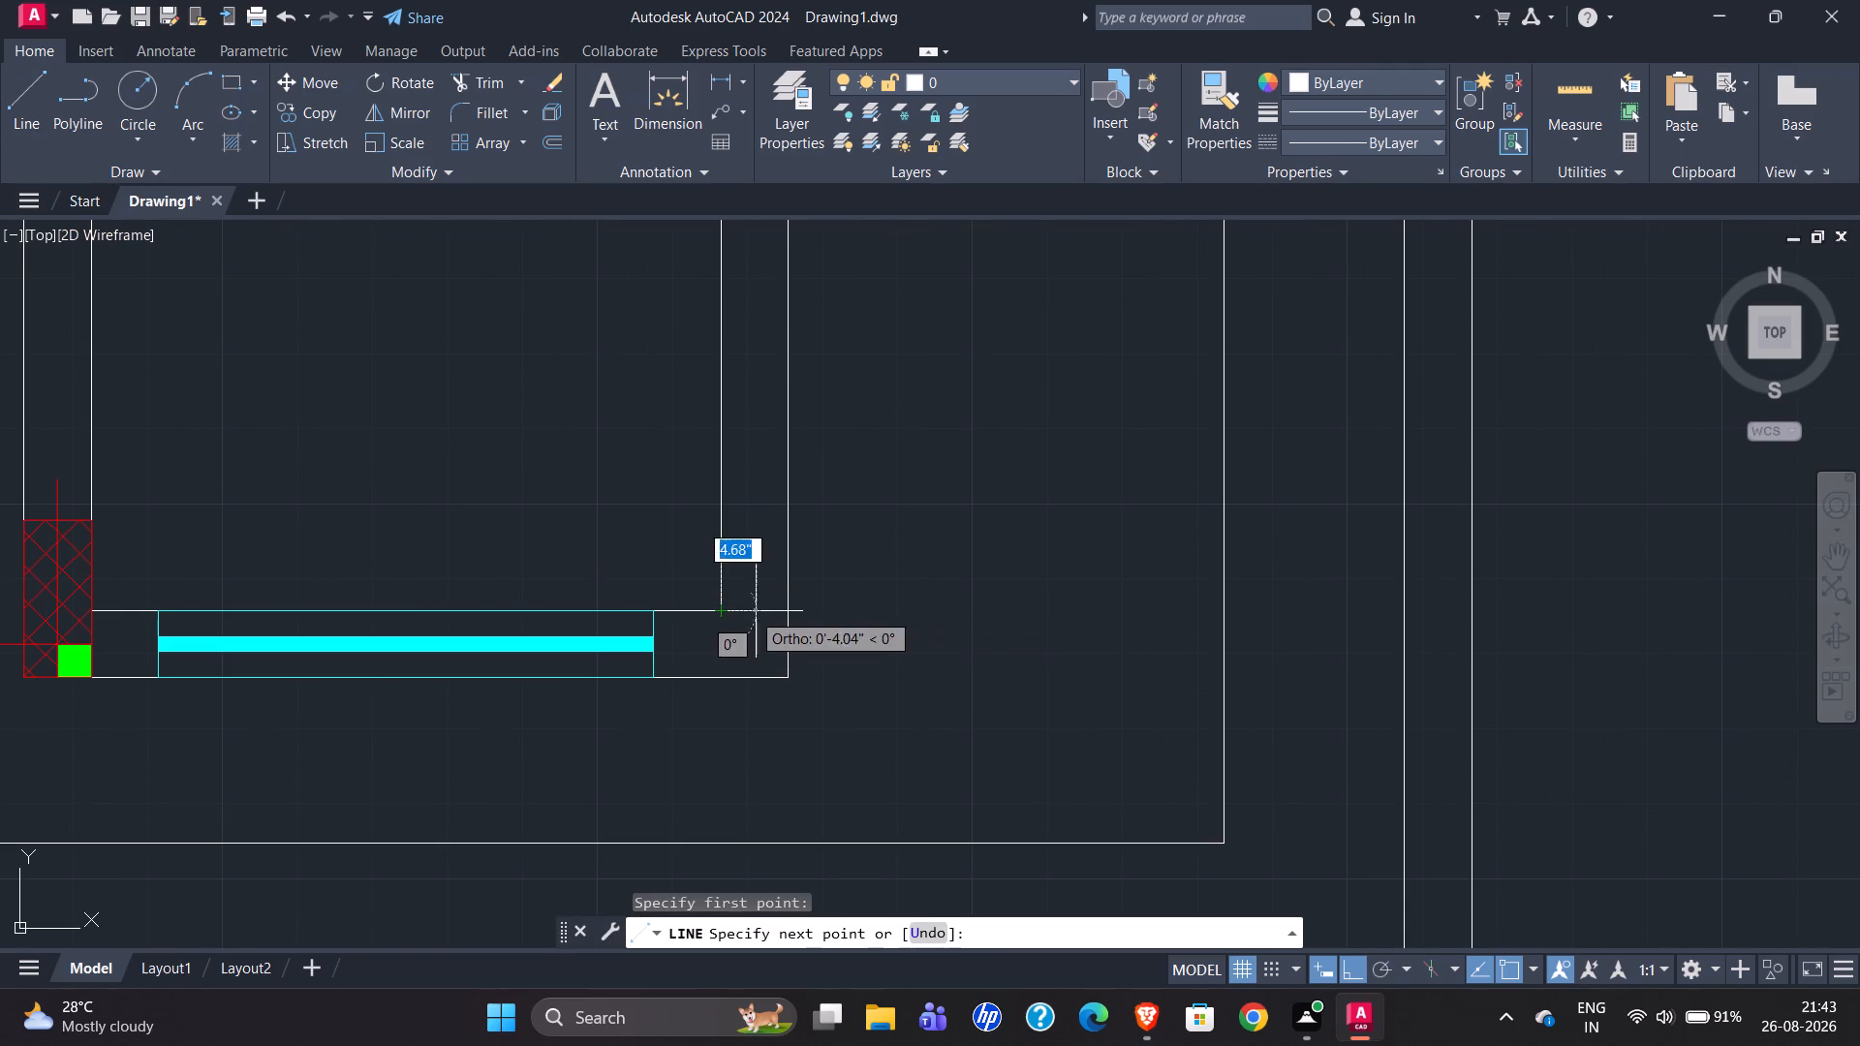
click(794, 610)
key(Escape)
Offset the new cross line 9" upward within the staircase's right wall.
click(759, 611)
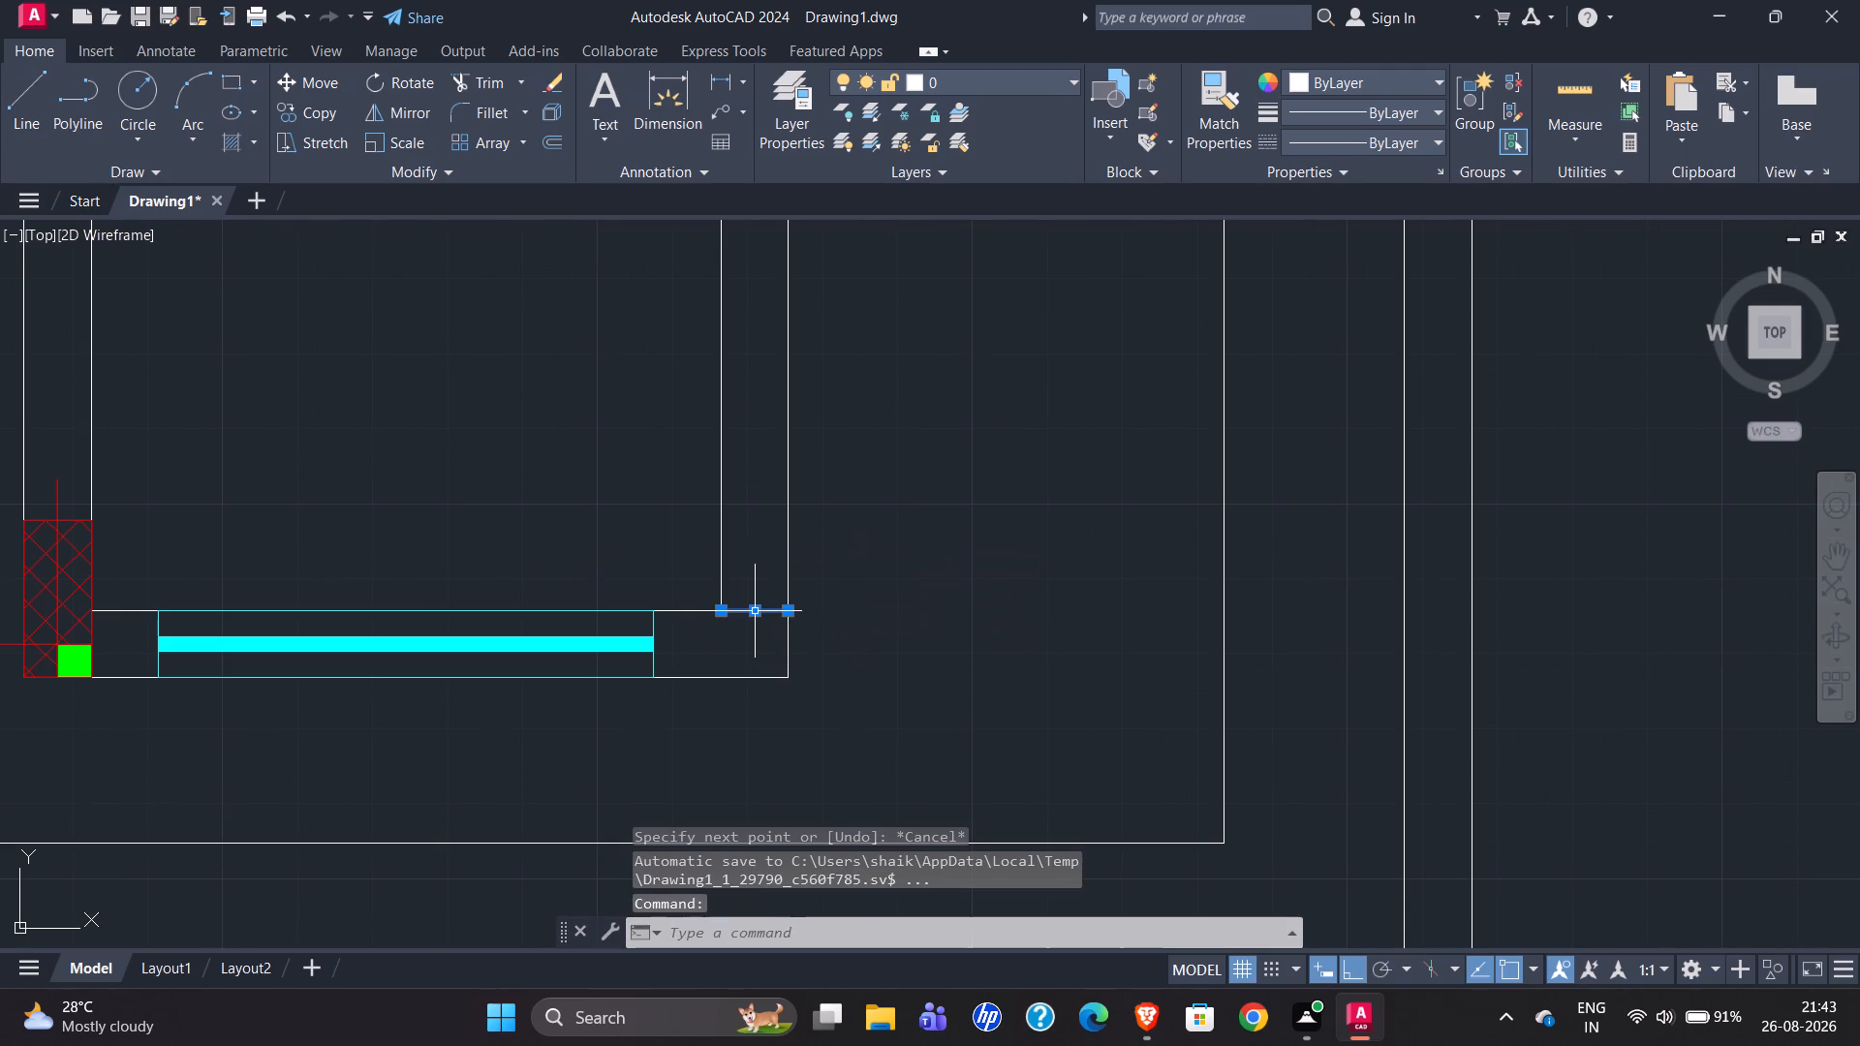
key(o)
key(Return)
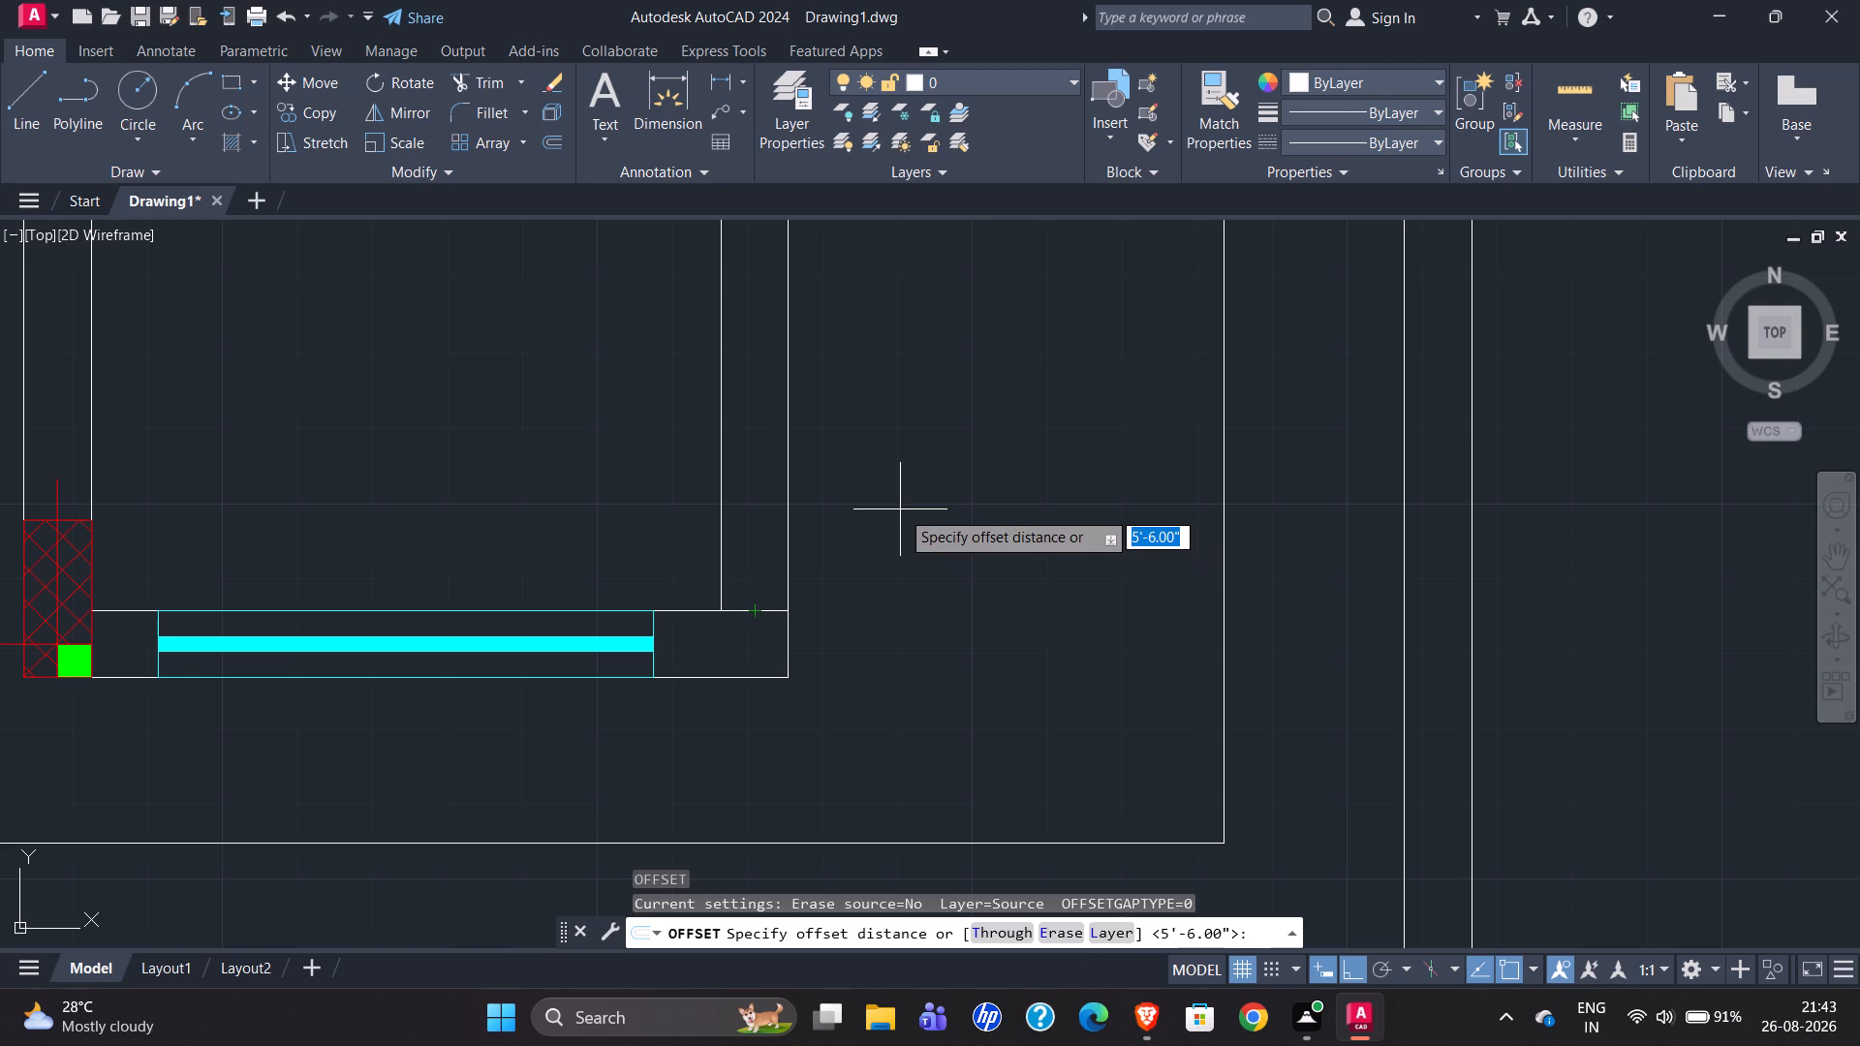
text(9")
key(Return)
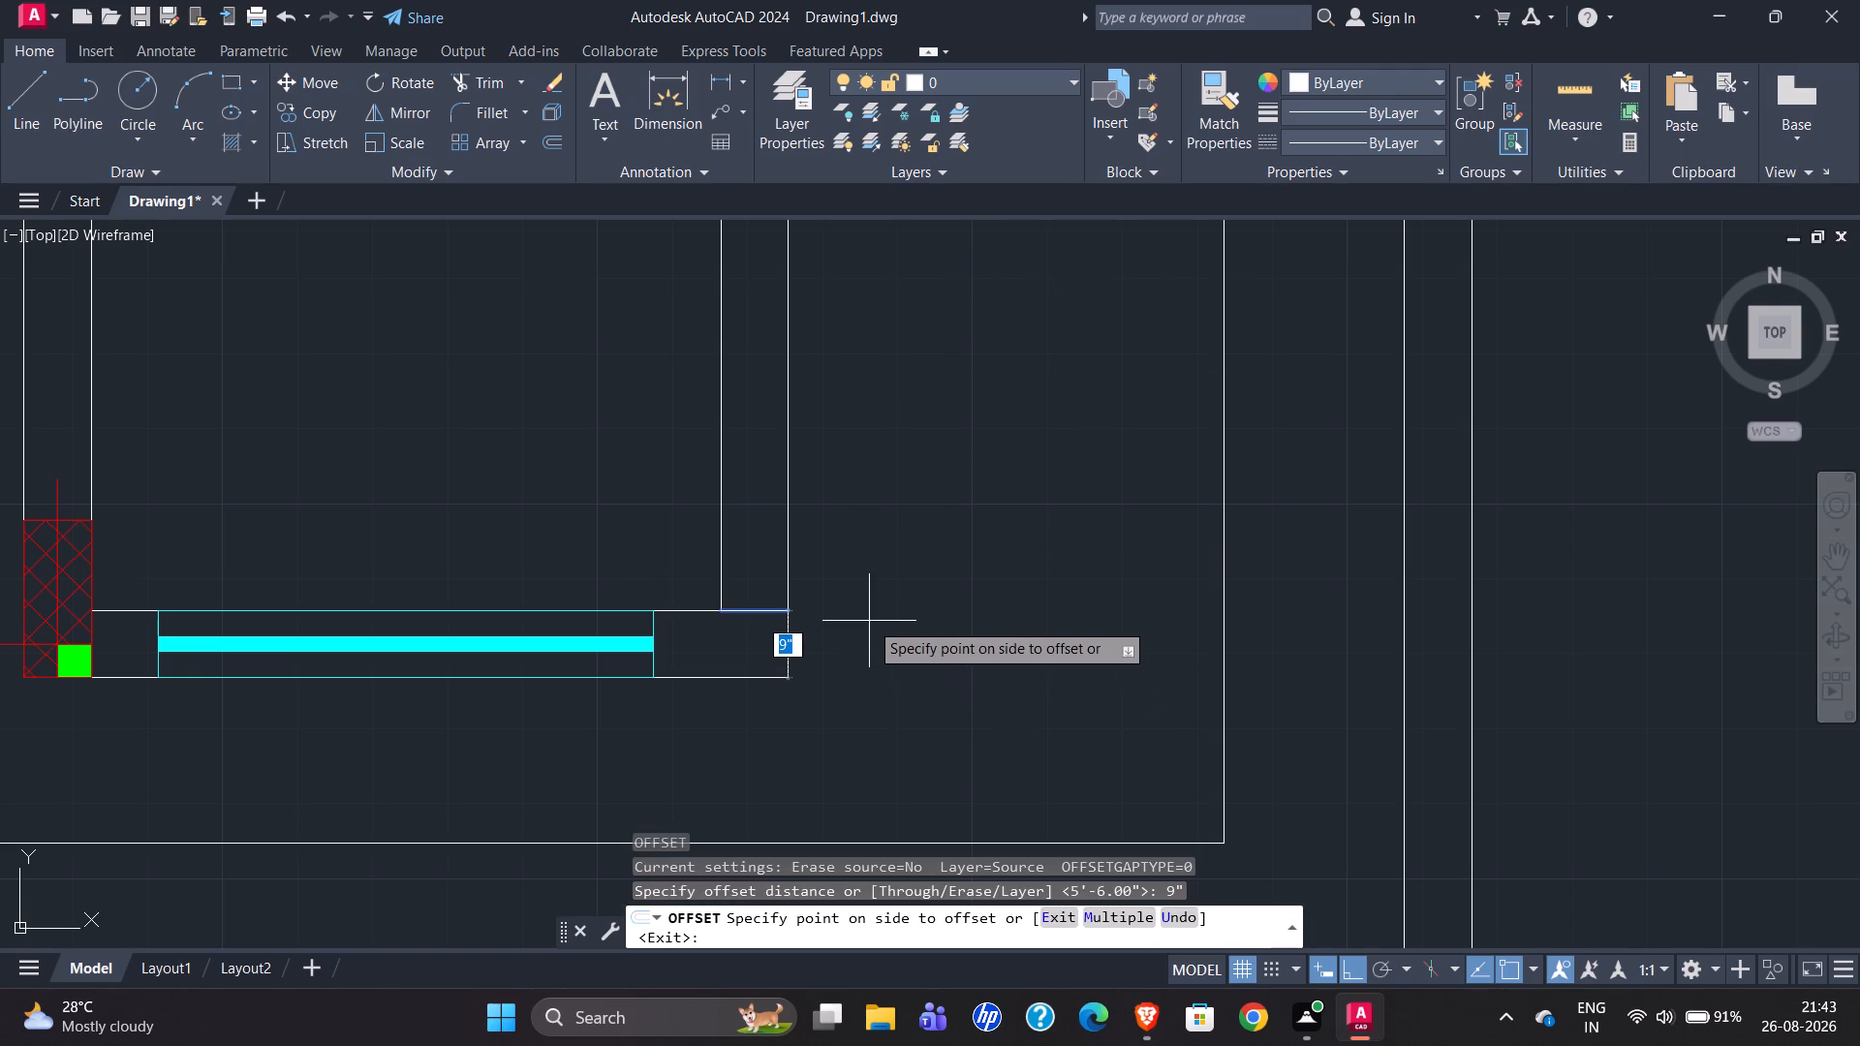
click(842, 436)
Offset the upper cross line a further 4'6" upward in the staircase's right wall.
click(763, 541)
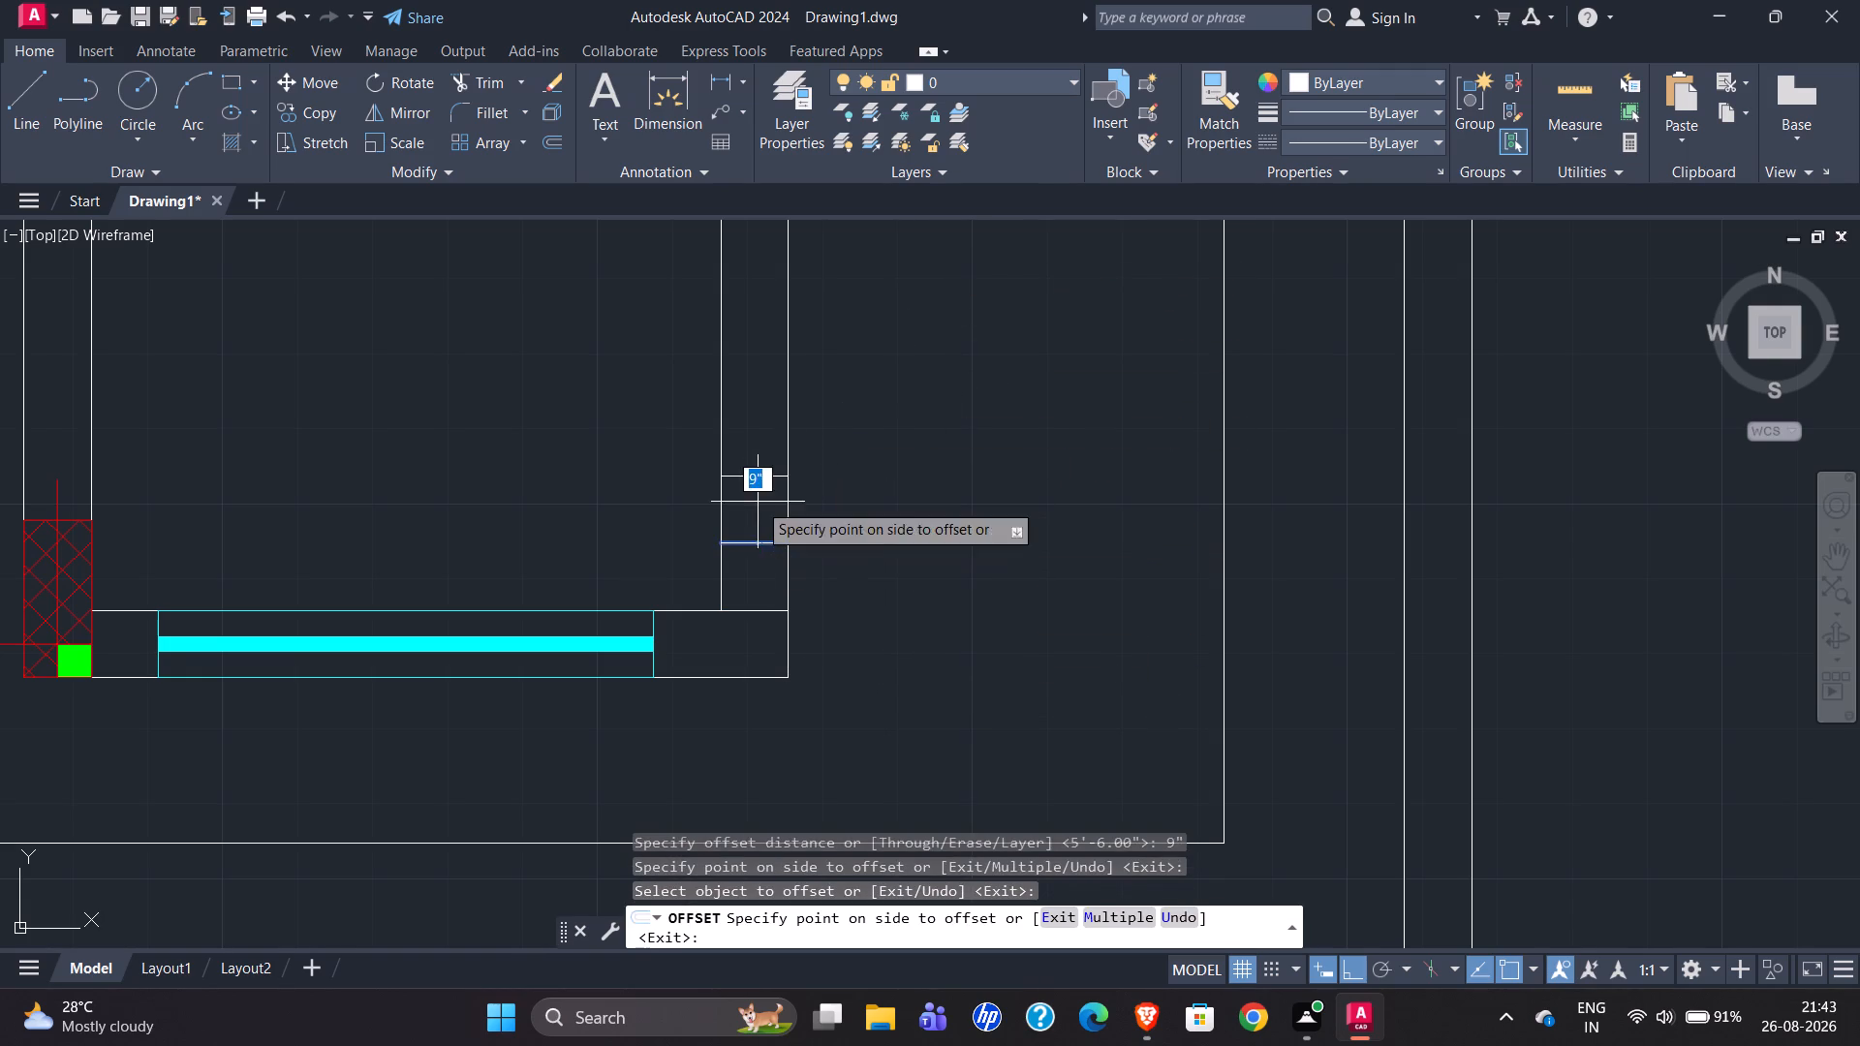
text(4'6")
key(Return)
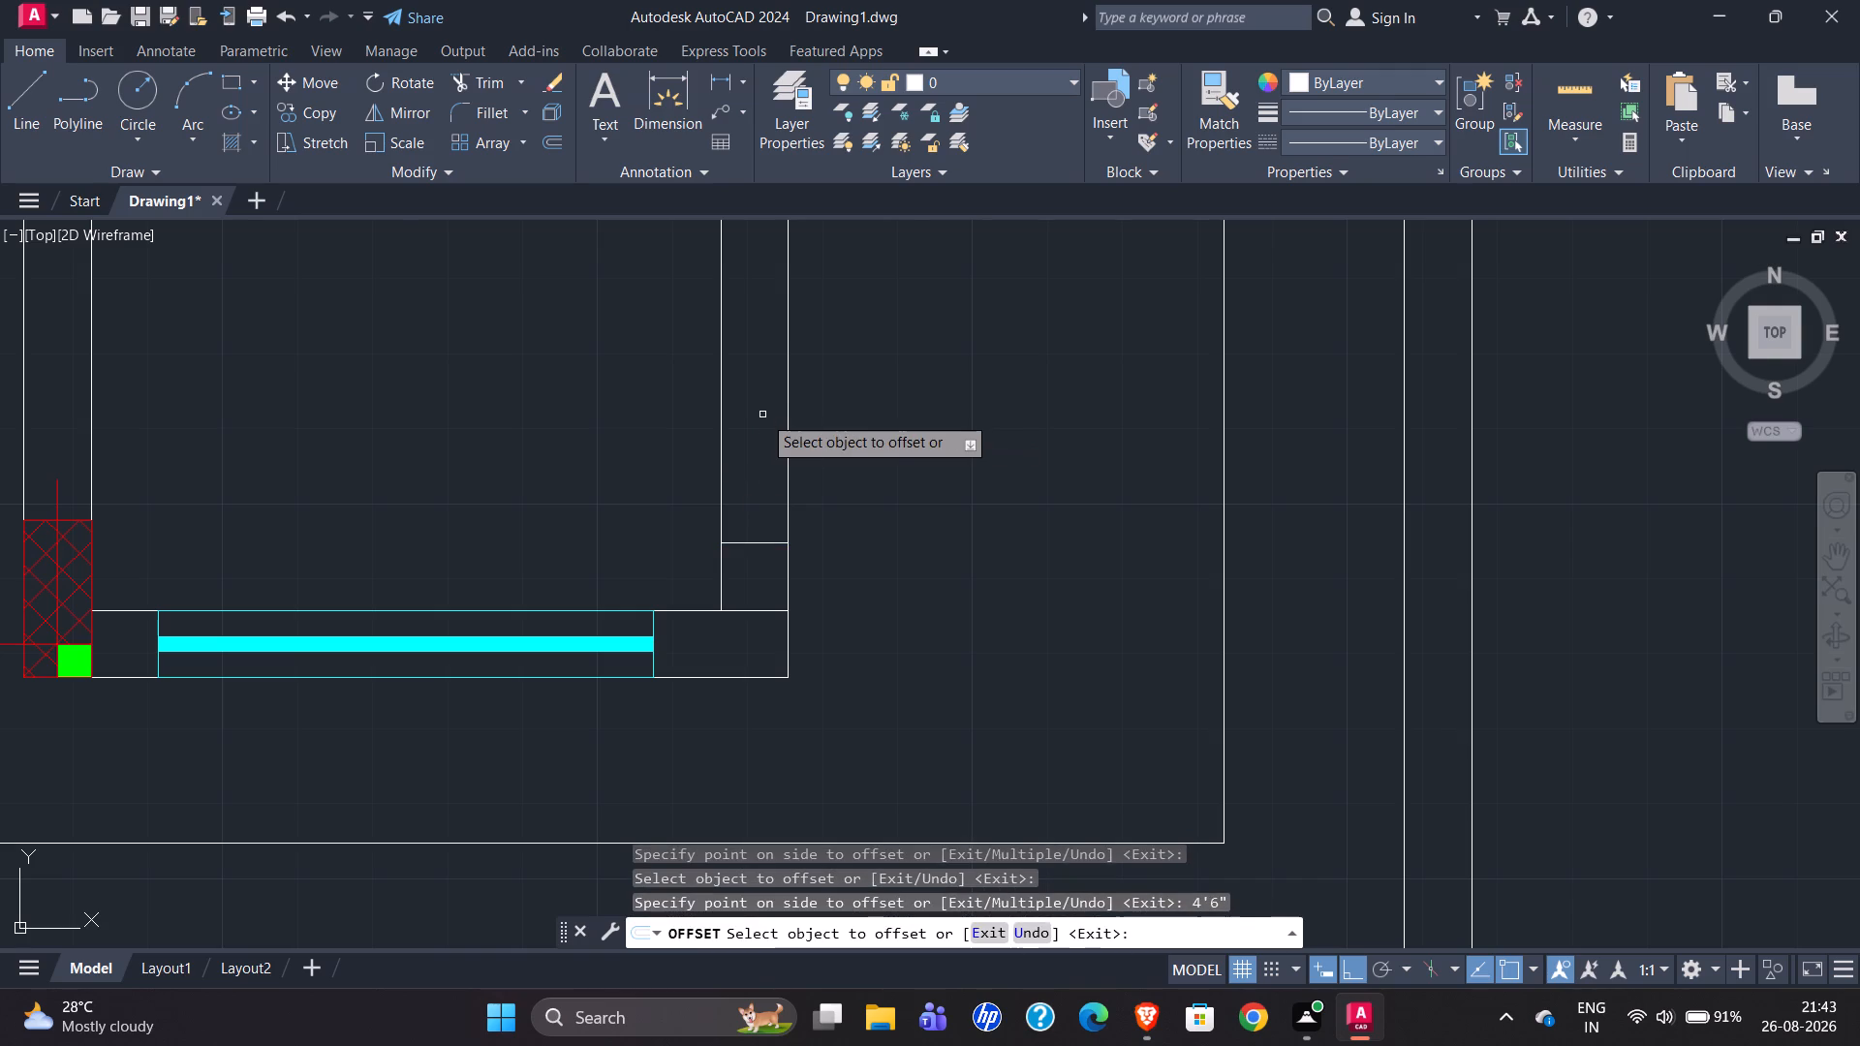
Offset the uppermost cross line in the staircase's right wall 4" upward, following the reference plan's wall dimensions.
scroll(608, 555, down, 2)
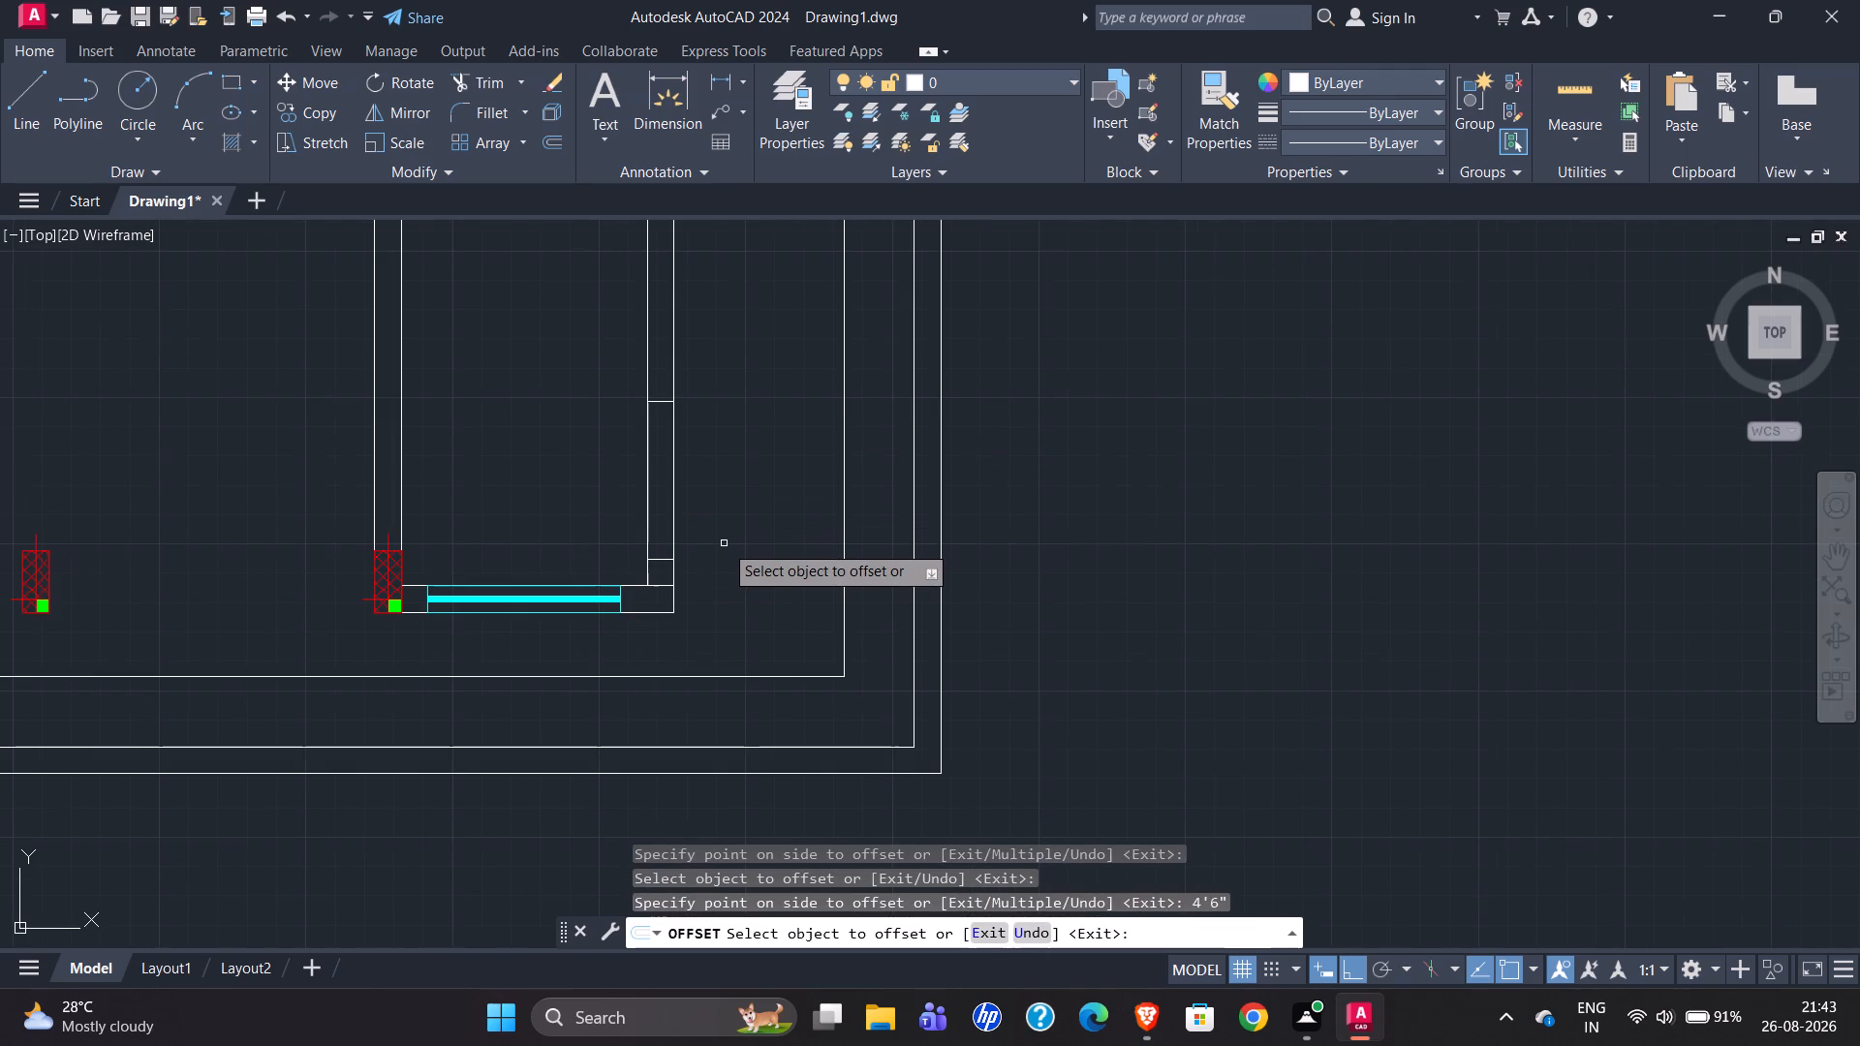
scroll(747, 508, down, 1)
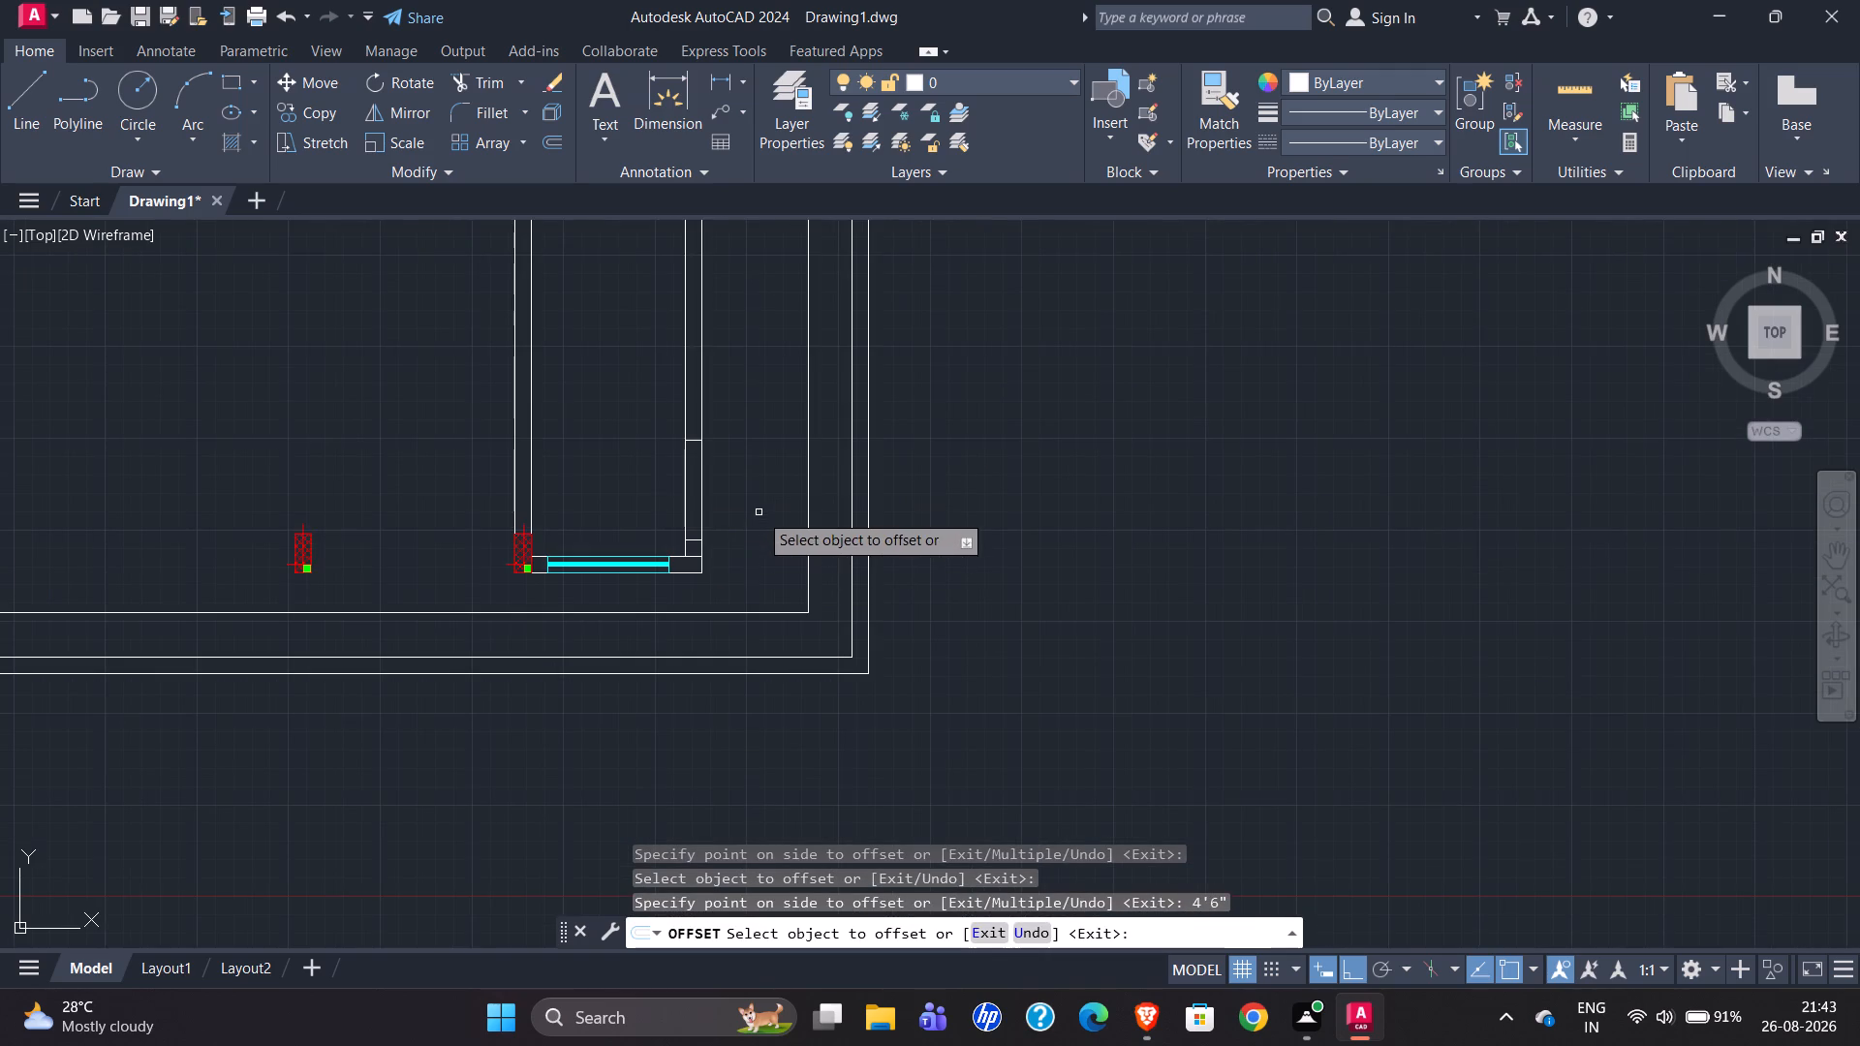
scroll(691, 651, down, 1)
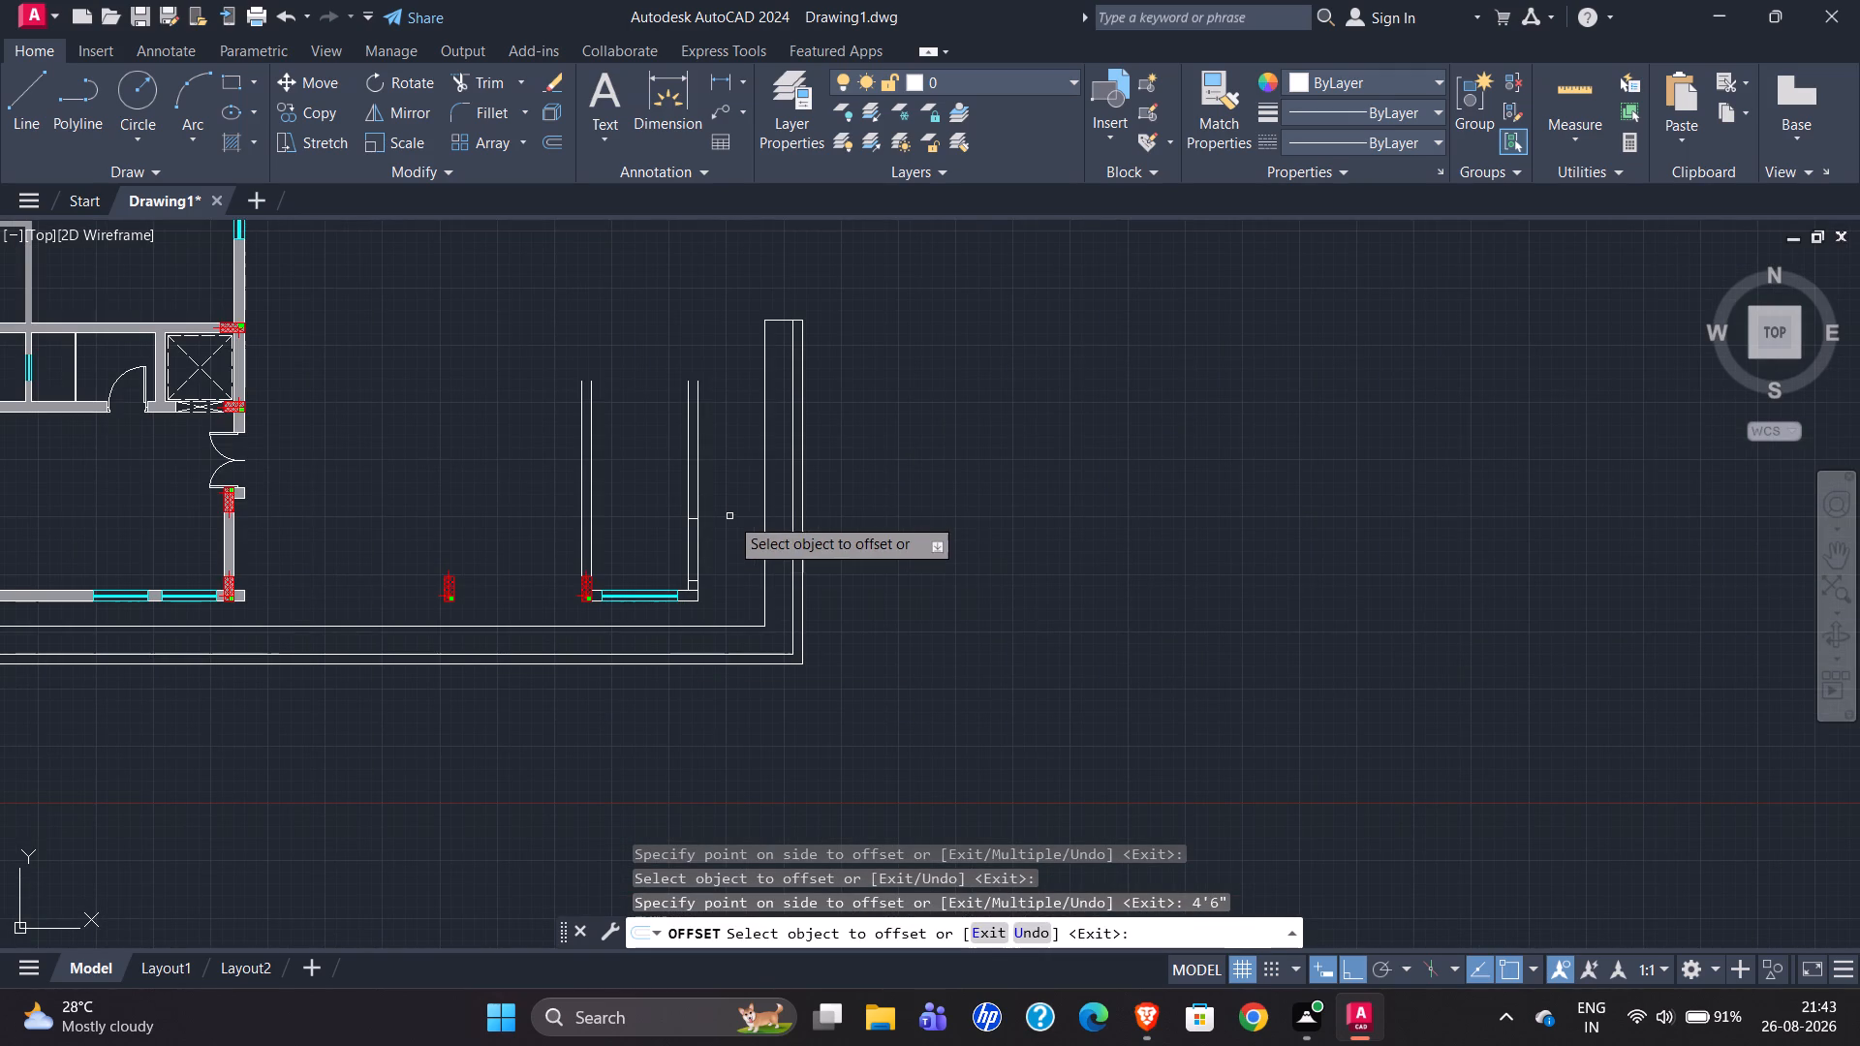
scroll(952, 494, down, 1)
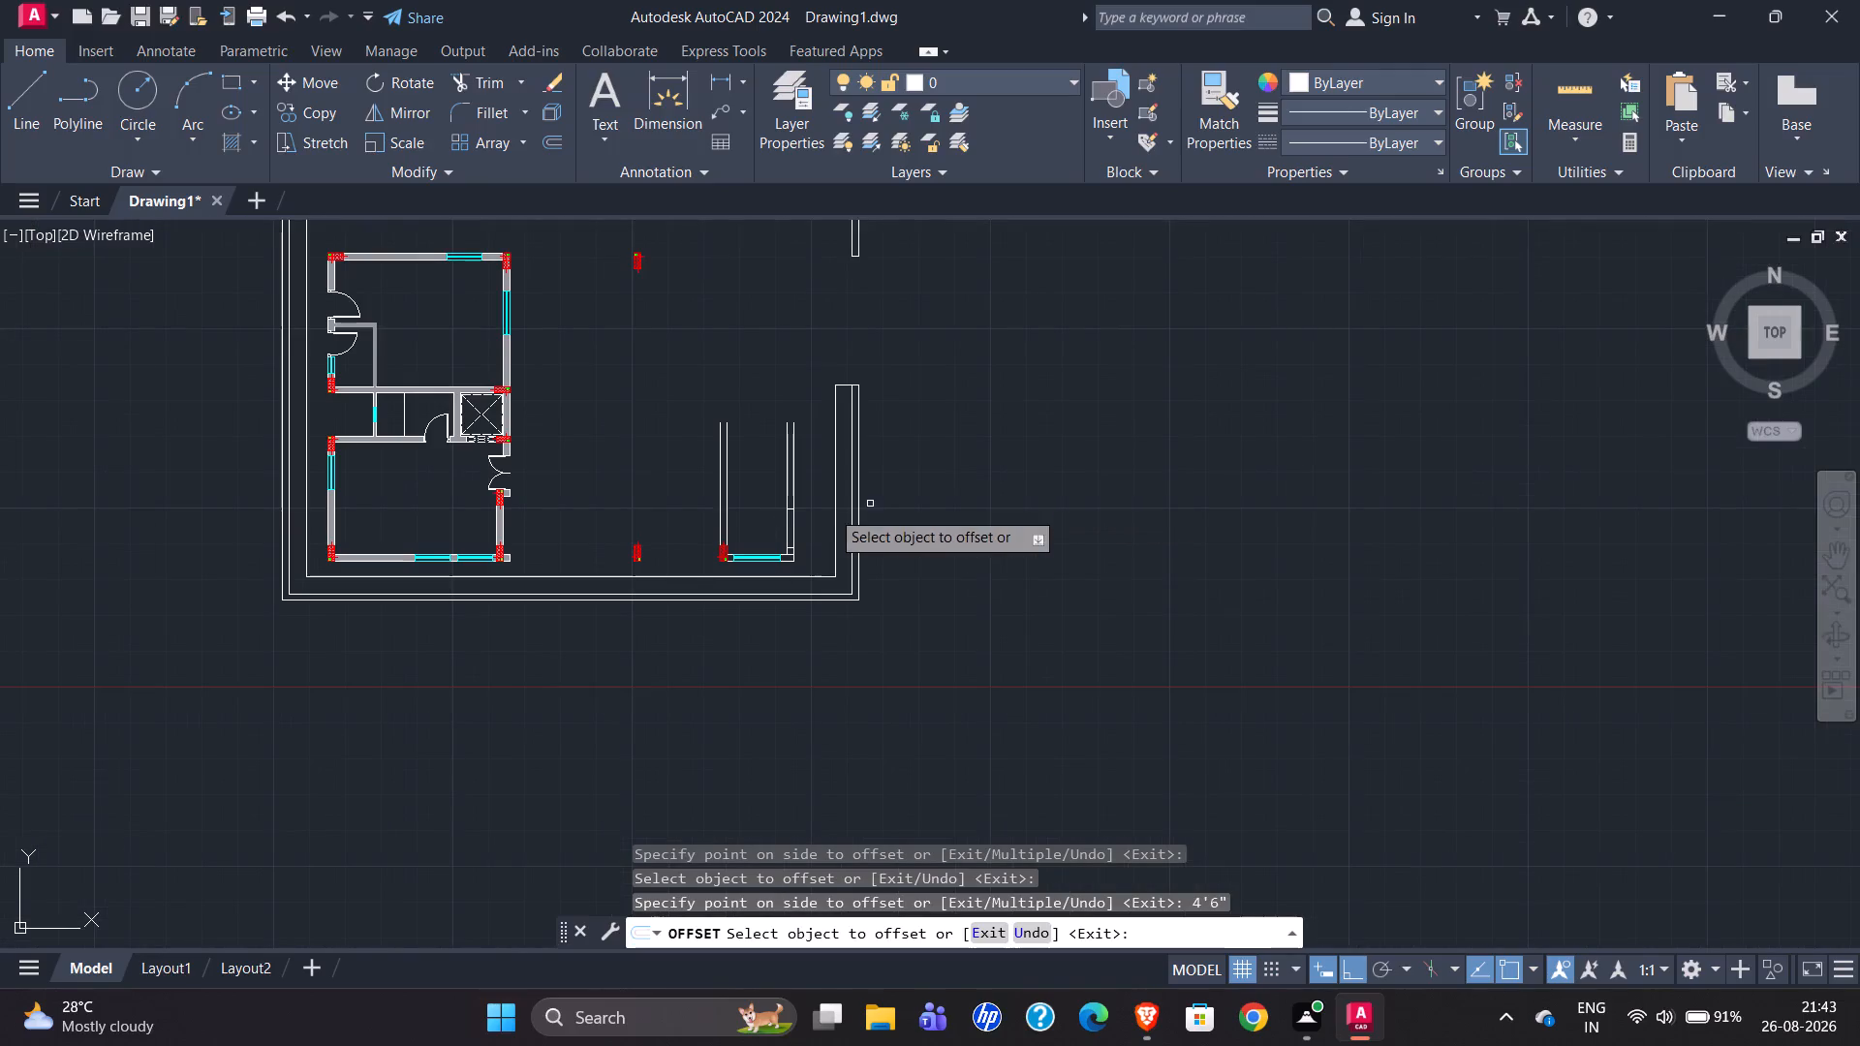
scroll(479, 506, up, 4)
scroll(600, 475, down, 3)
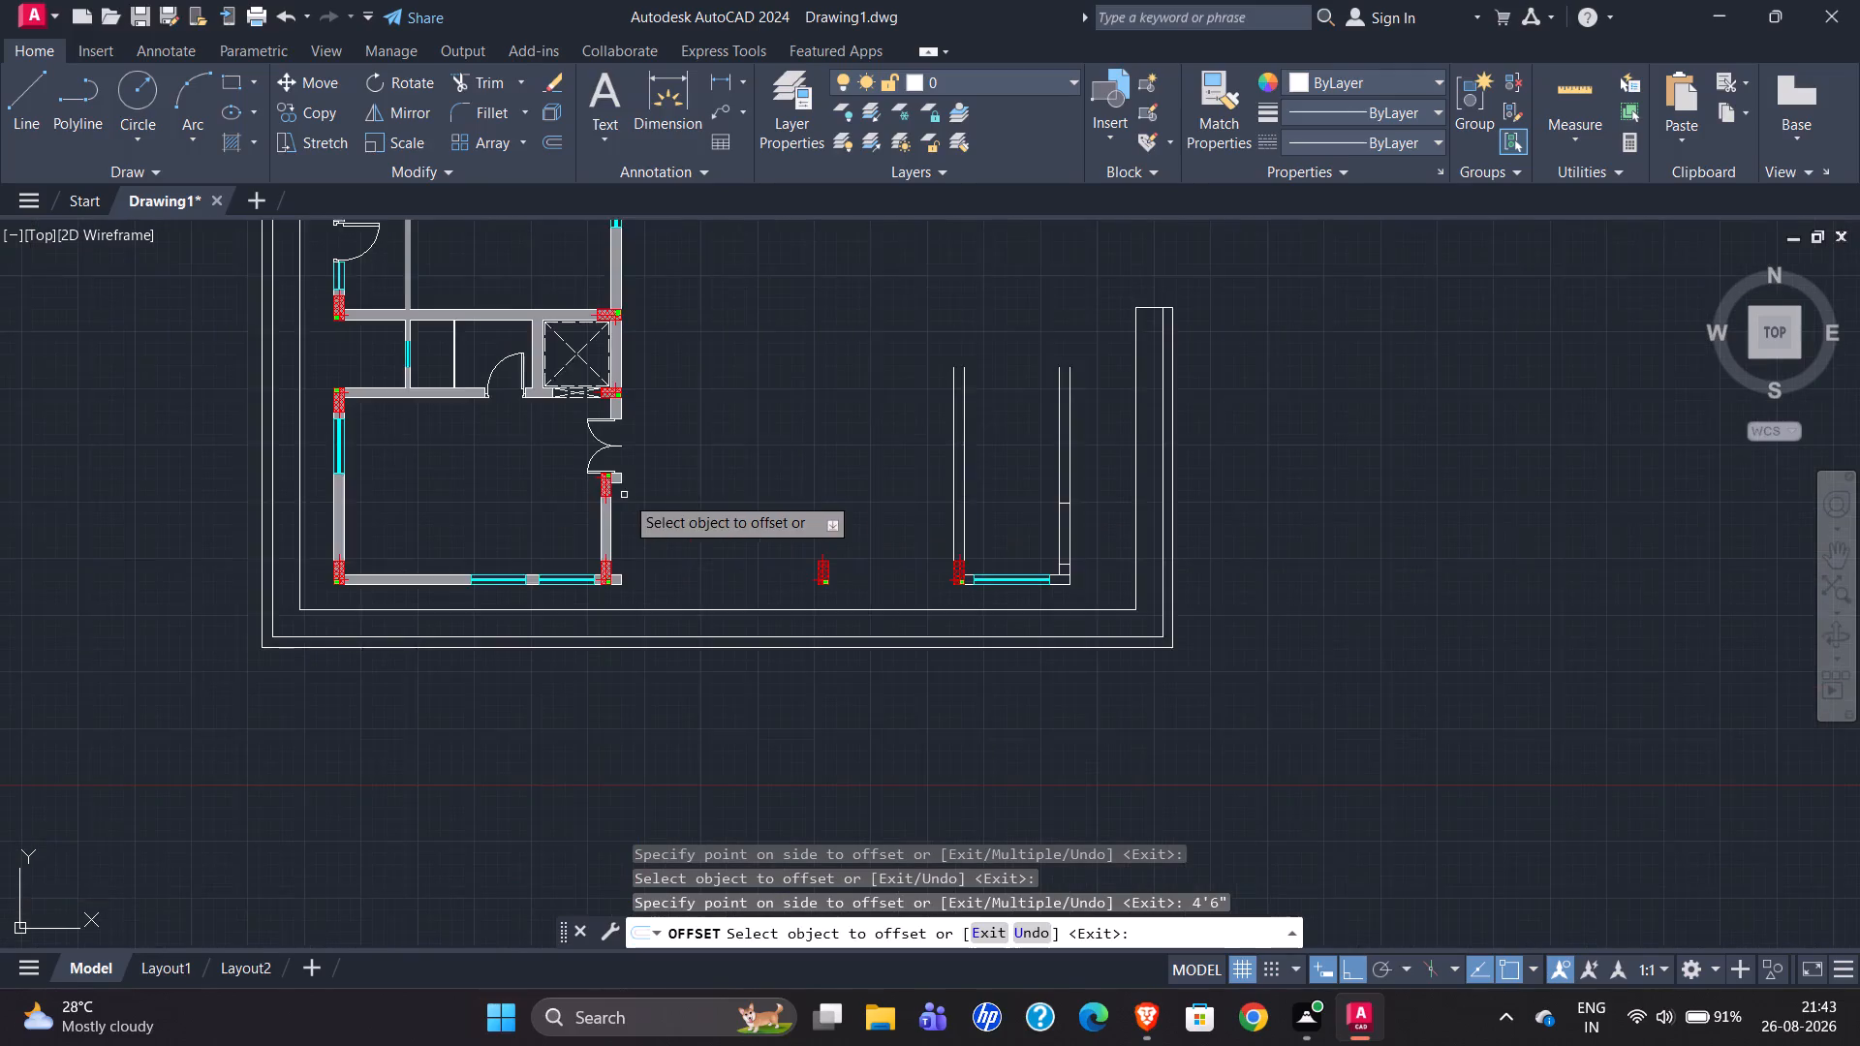
scroll(664, 492, down, 2)
scroll(158, 488, up, 4)
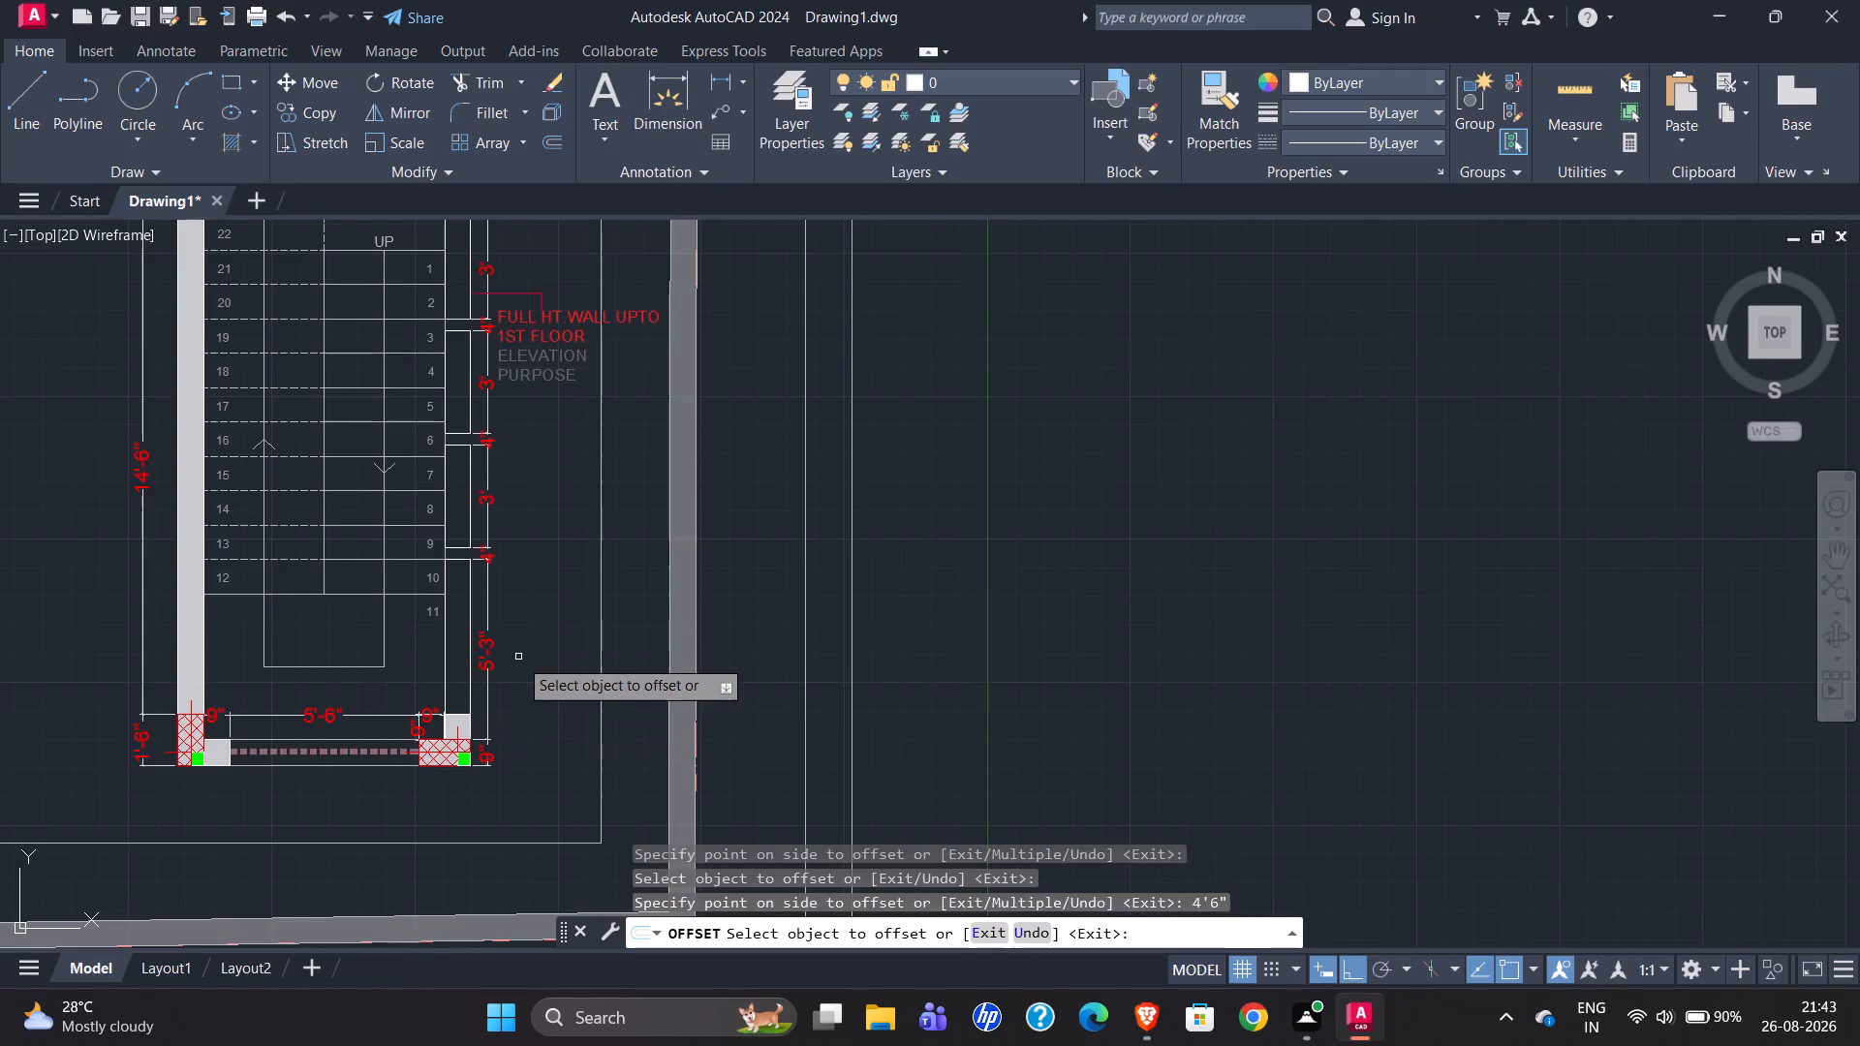
scroll(272, 657, down, 2)
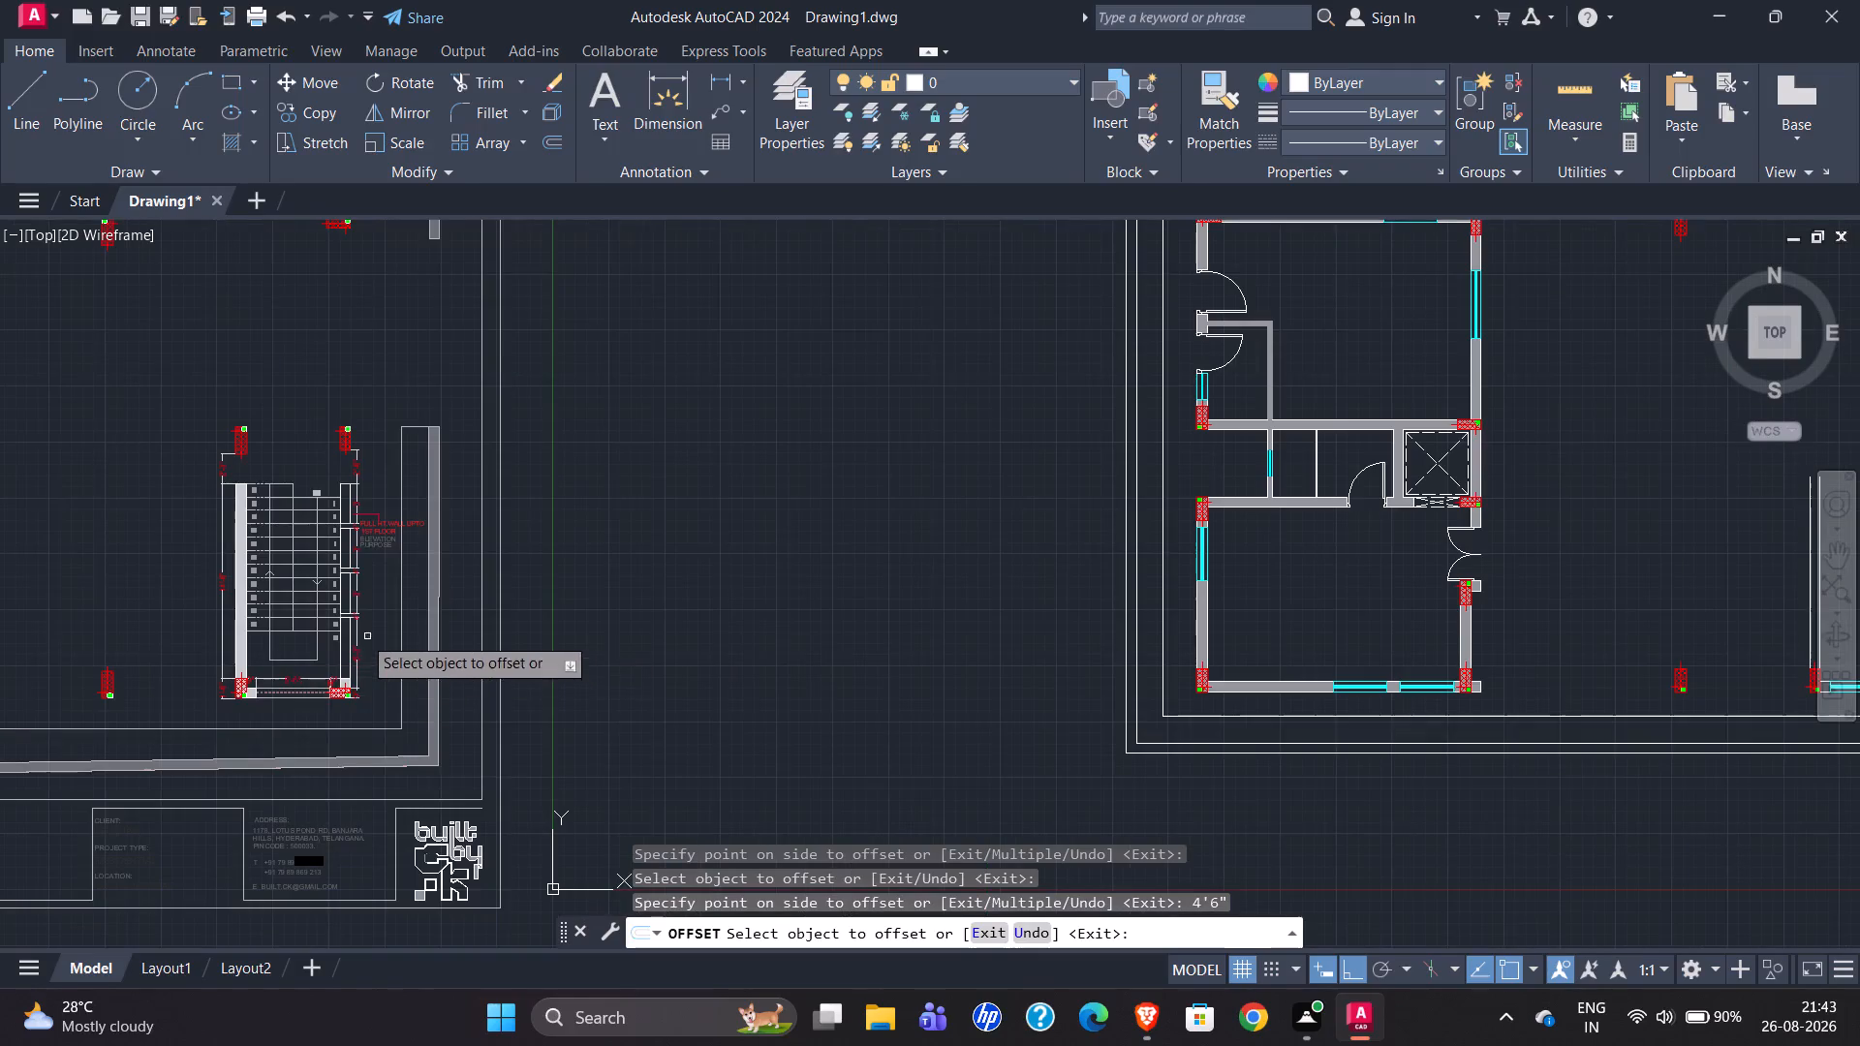
scroll(264, 651, down, 1)
scroll(1289, 673, up, 2)
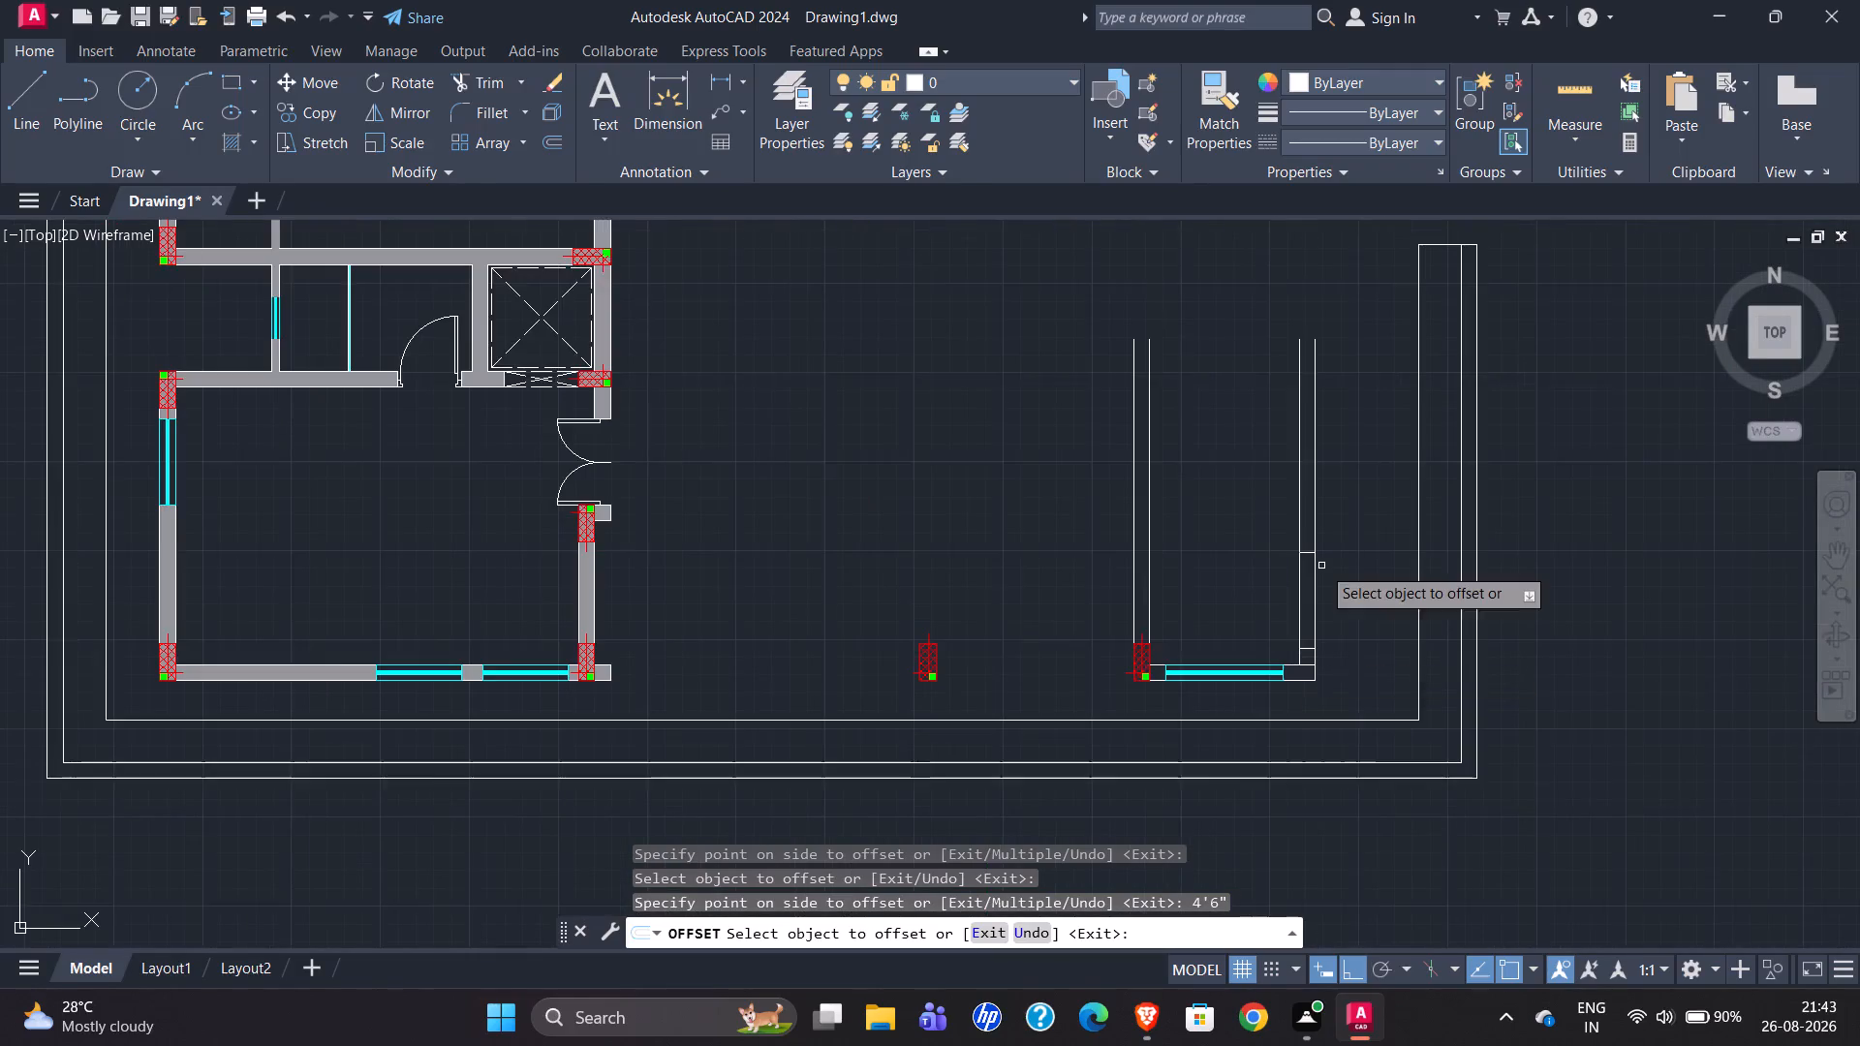
scroll(1321, 566, up, 2)
click(1281, 532)
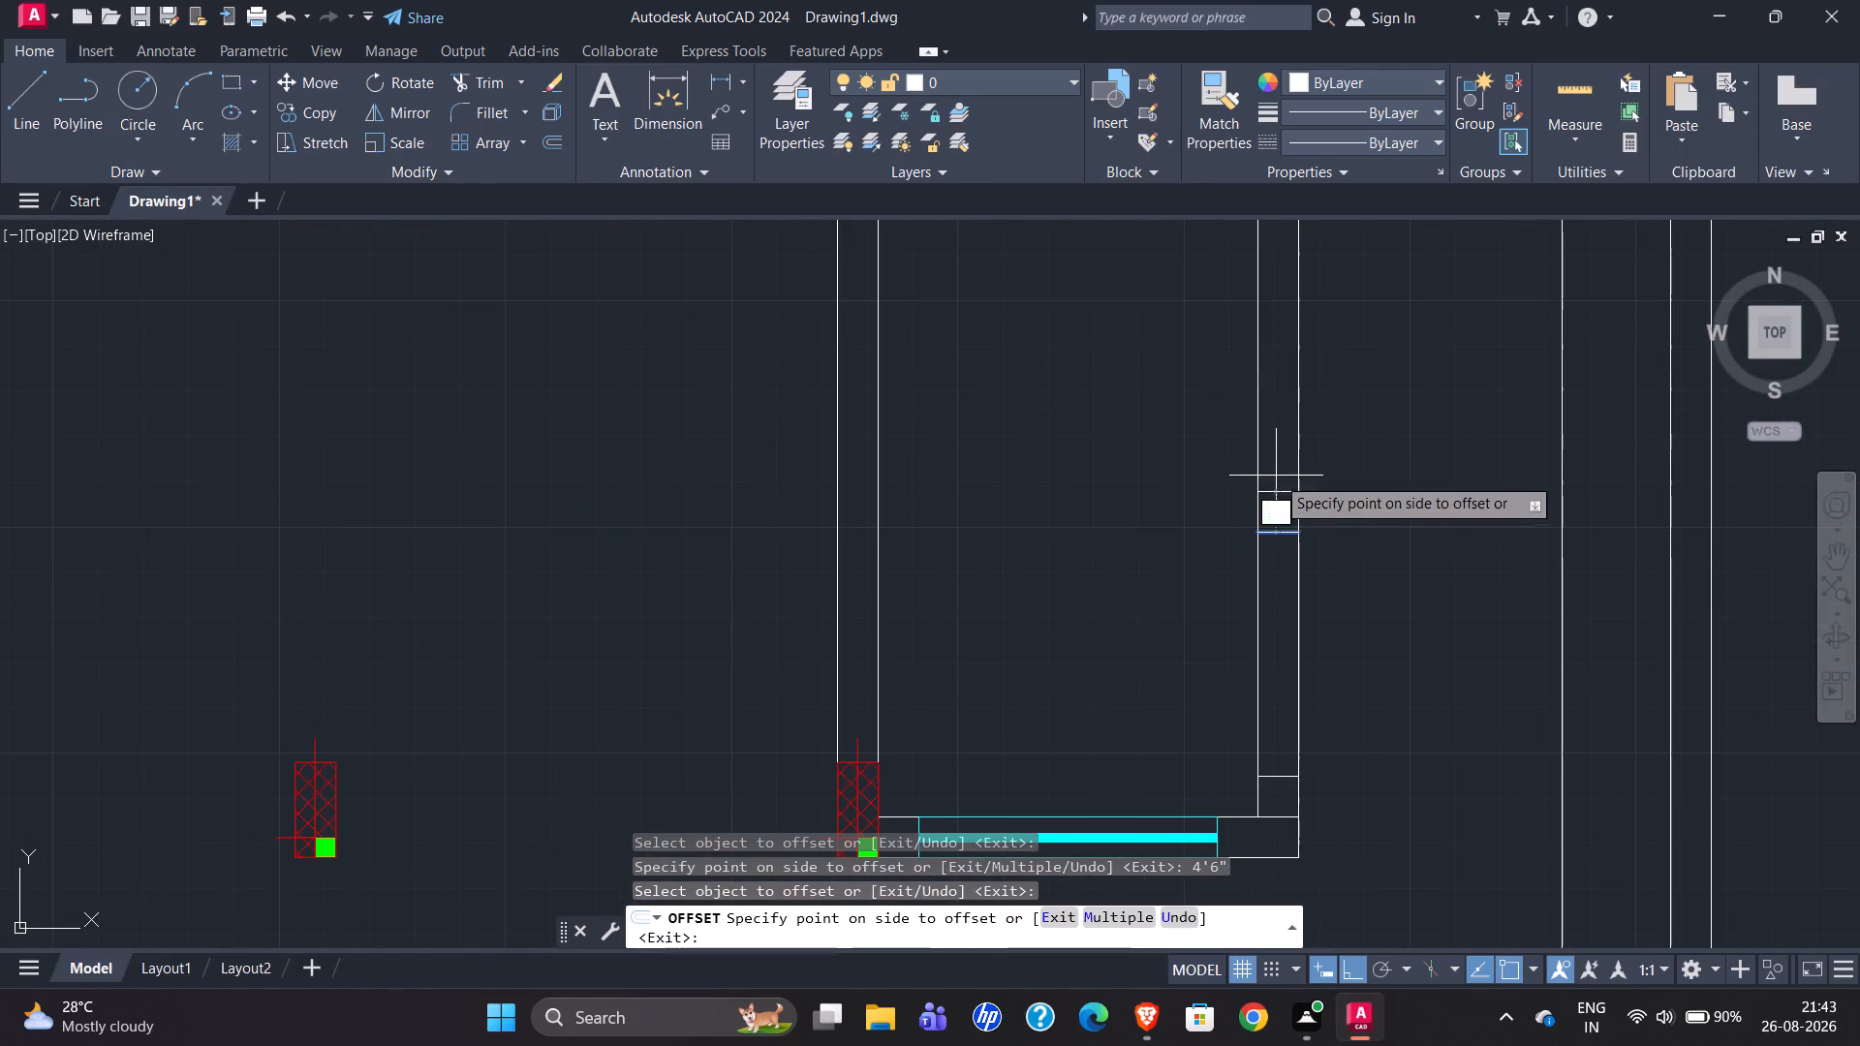
text(4")
key(Return)
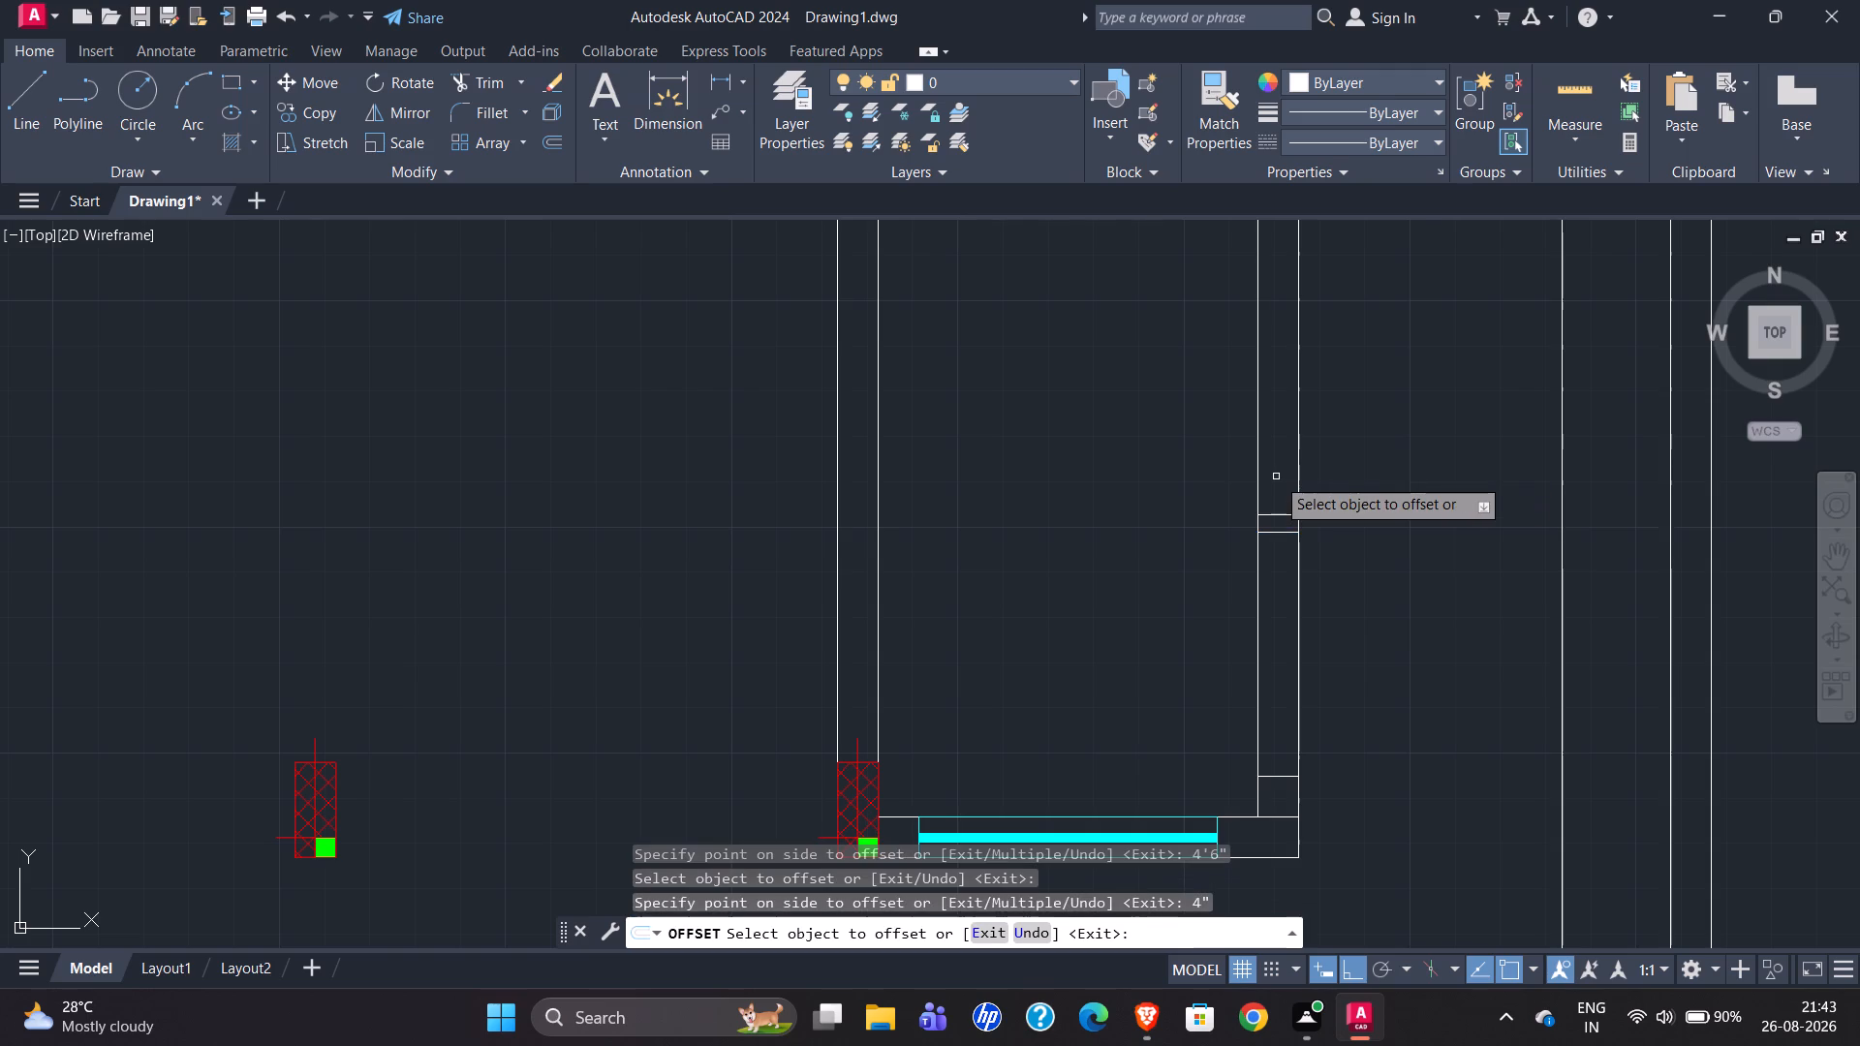
Offset the upper line of the 4" gap 3' upward in the staircase's right wall, and that copy a further 4" upward.
click(1279, 516)
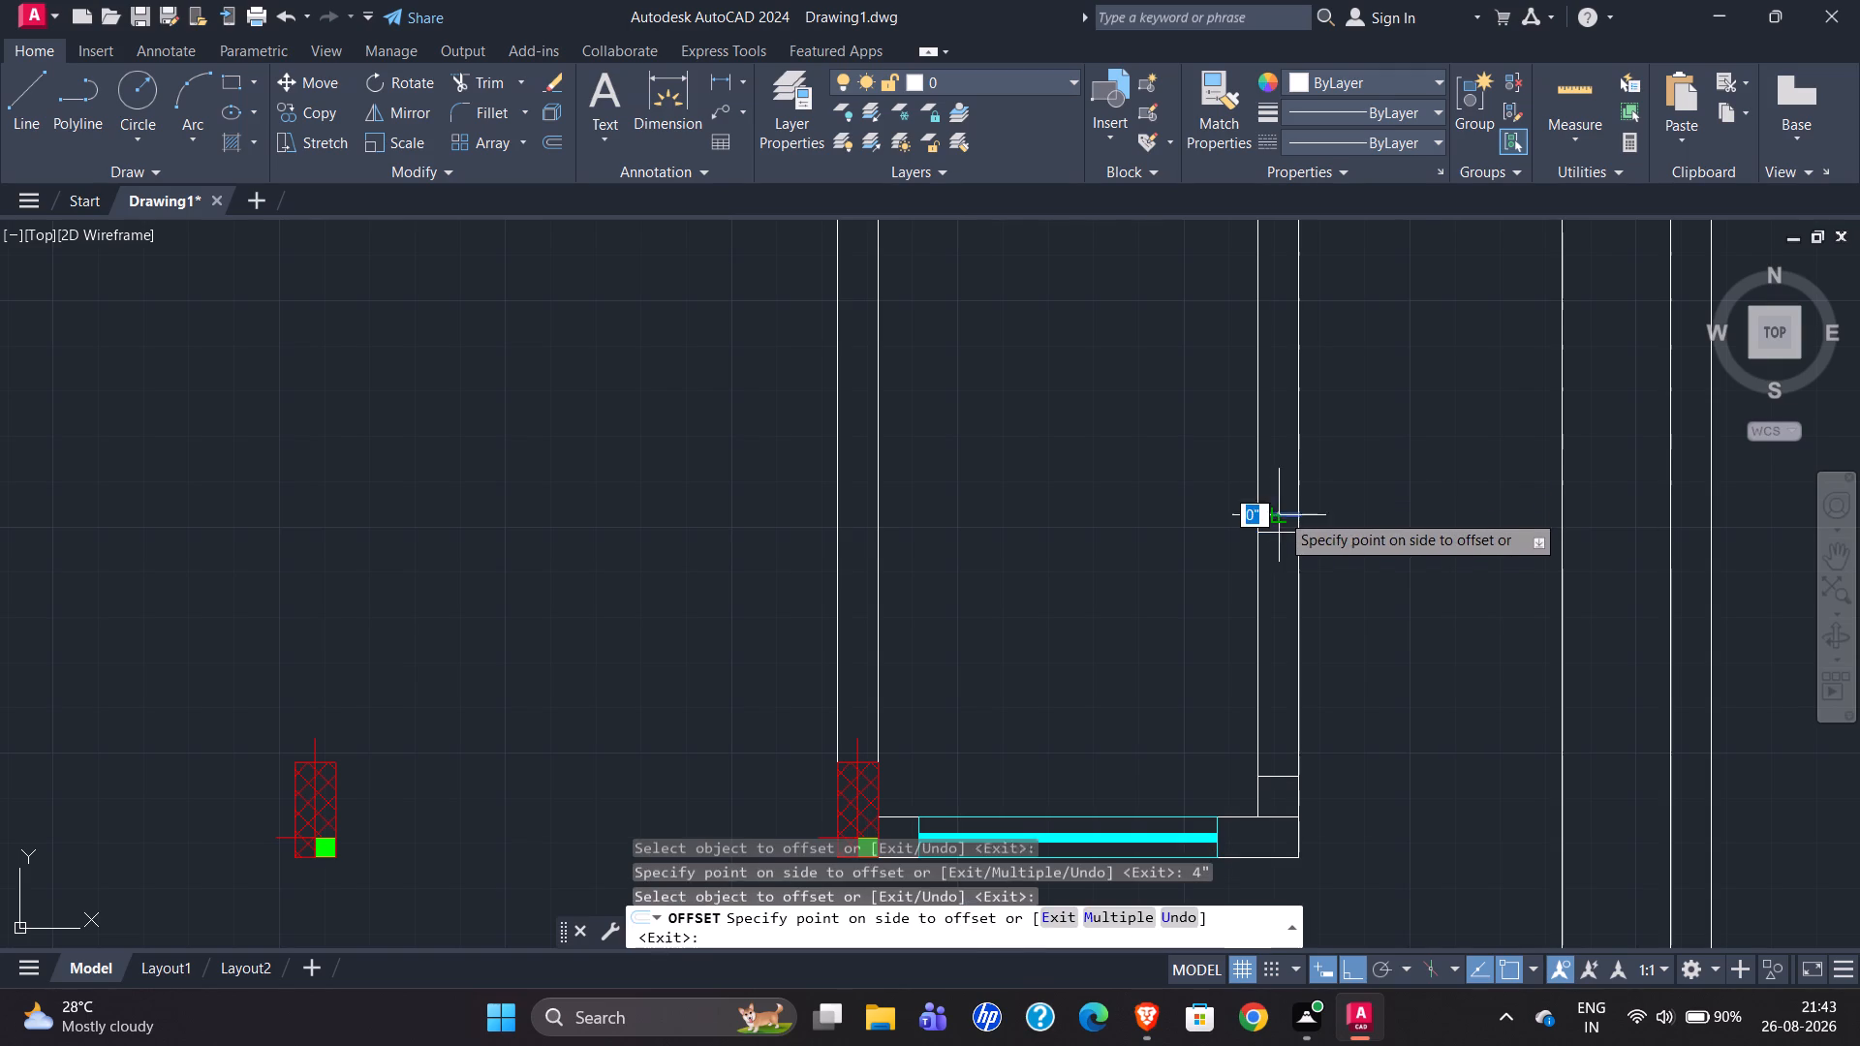
scroll(1335, 475, down, 4)
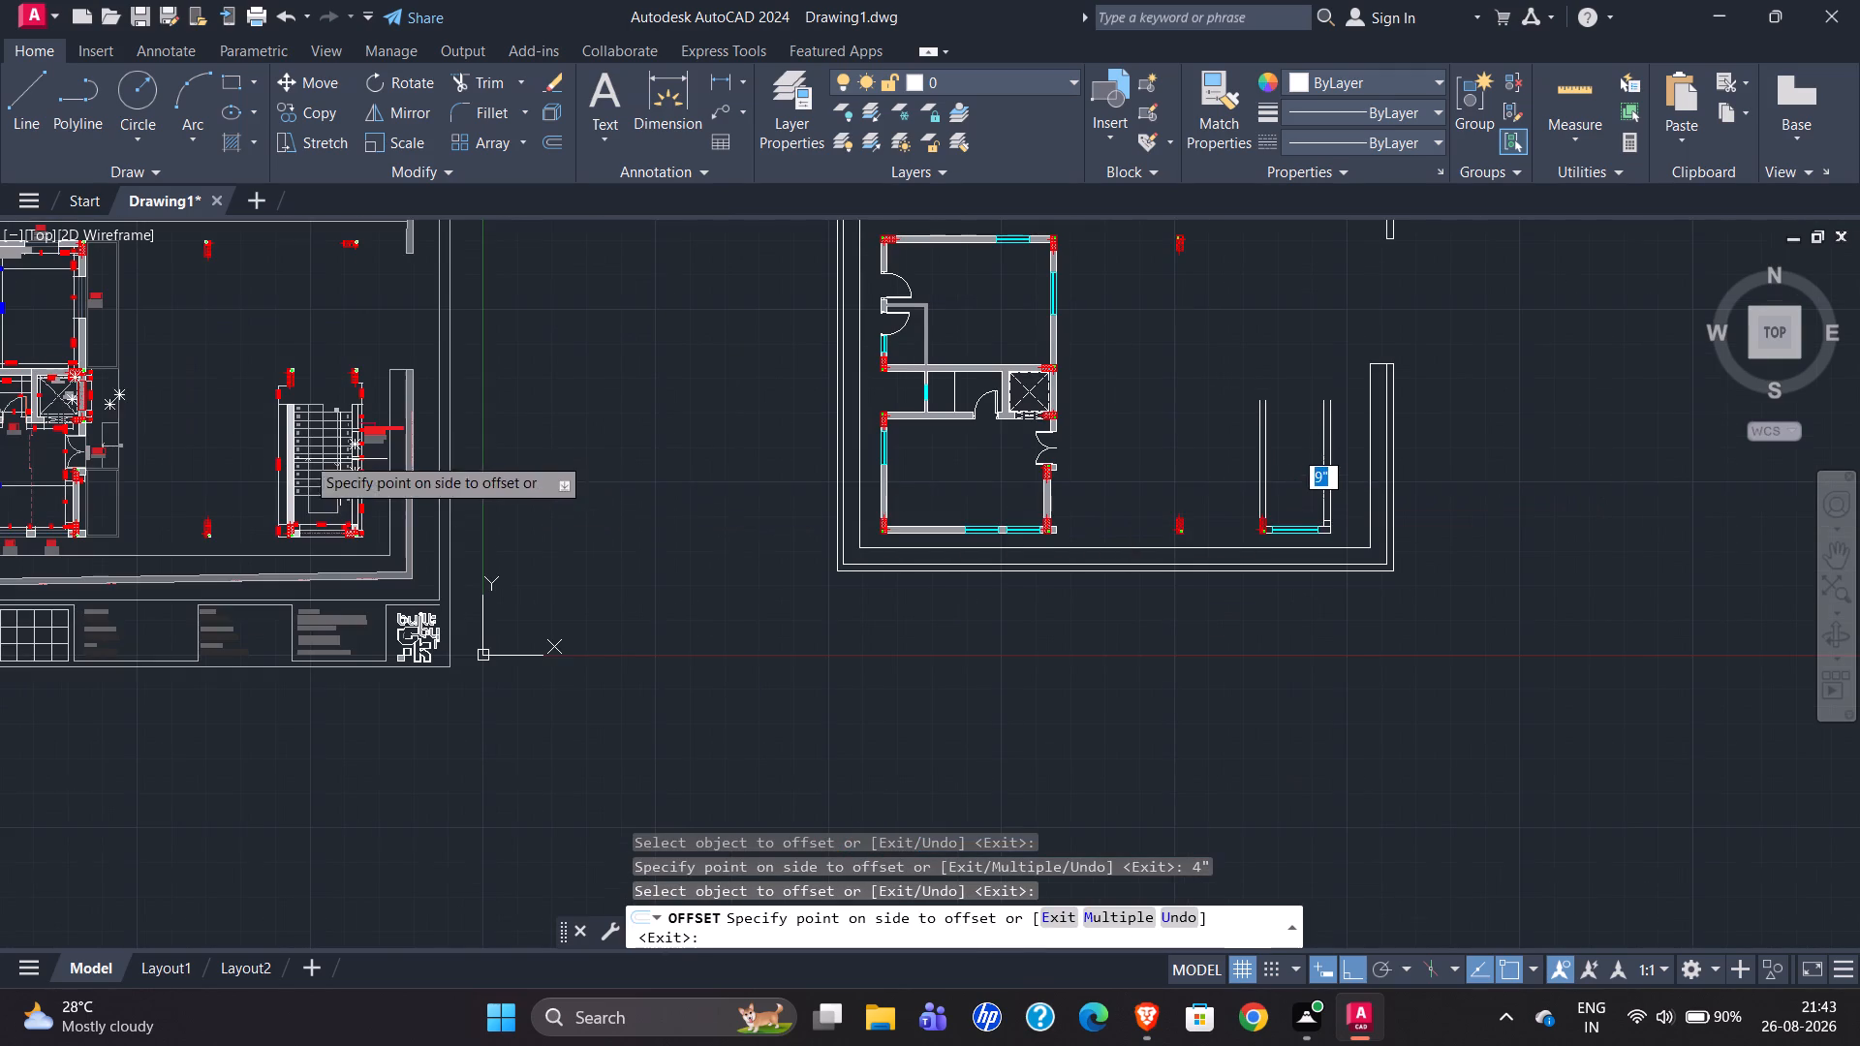
scroll(209, 449, up, 5)
scroll(487, 483, down, 2)
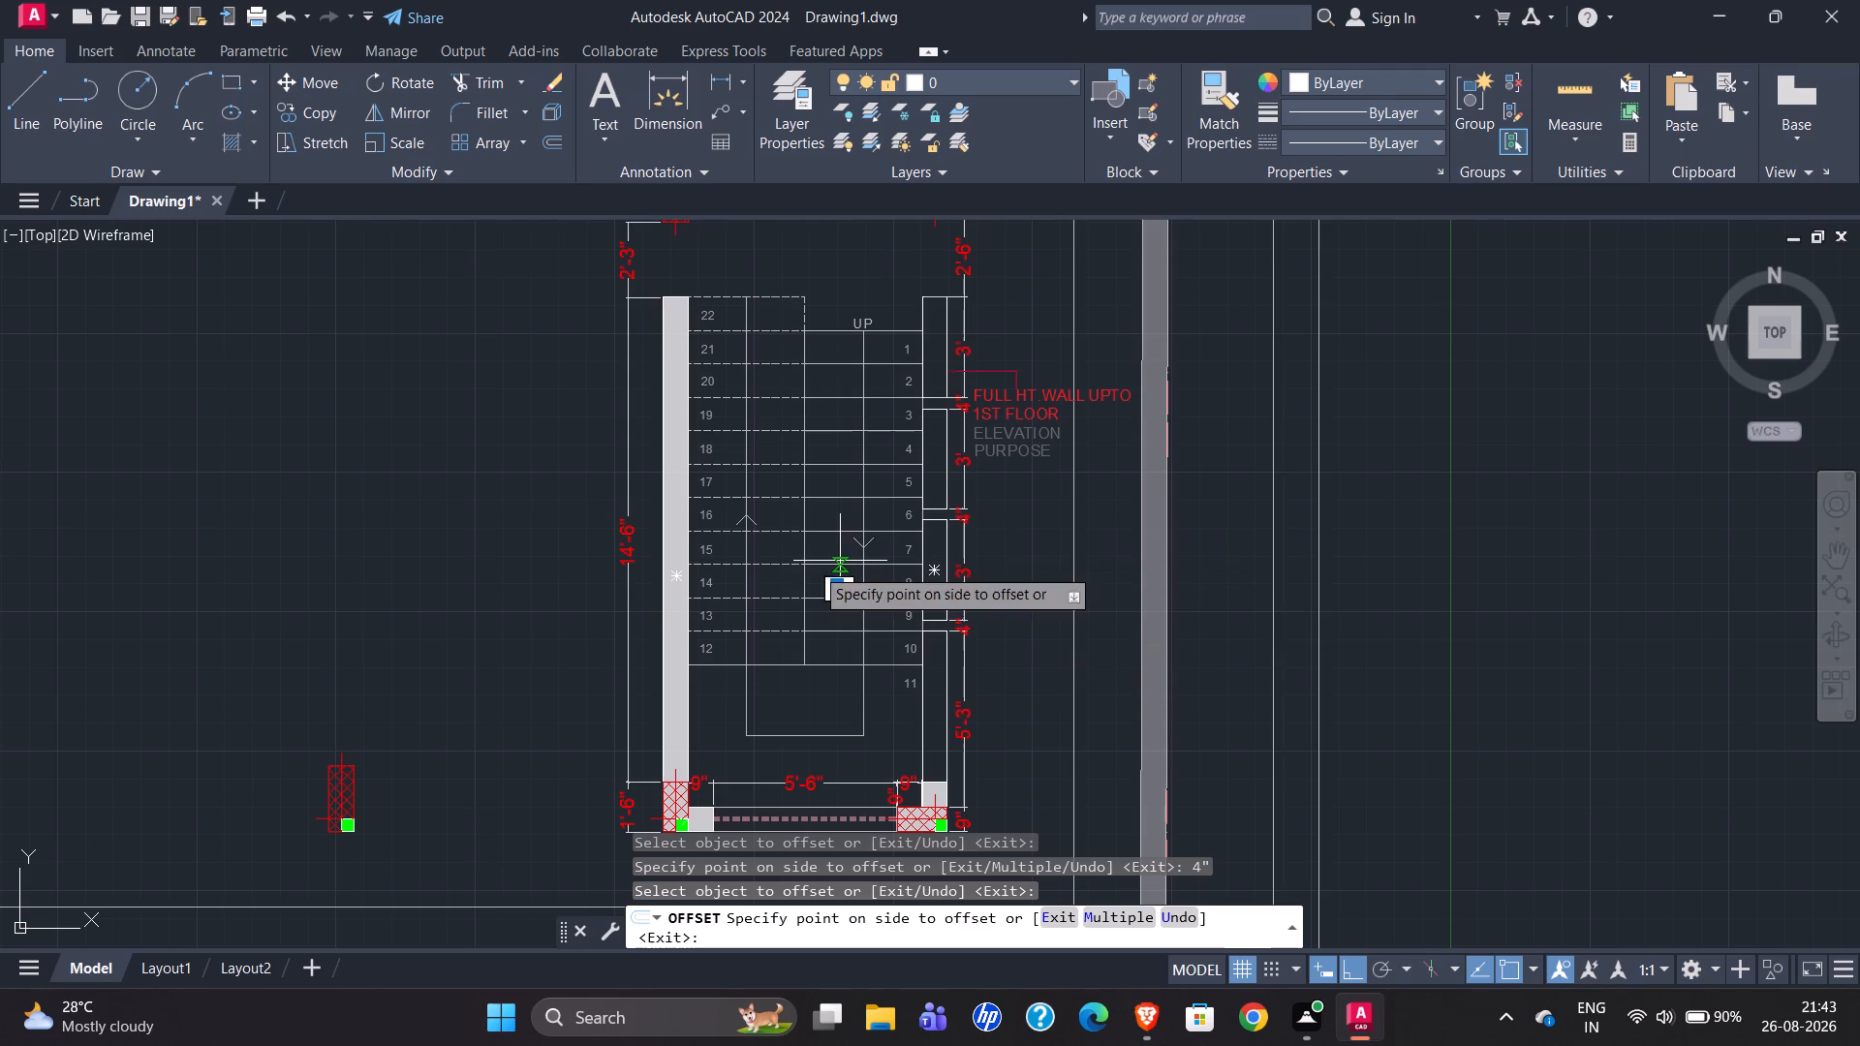
scroll(558, 579, down, 1)
scroll(452, 587, down, 2)
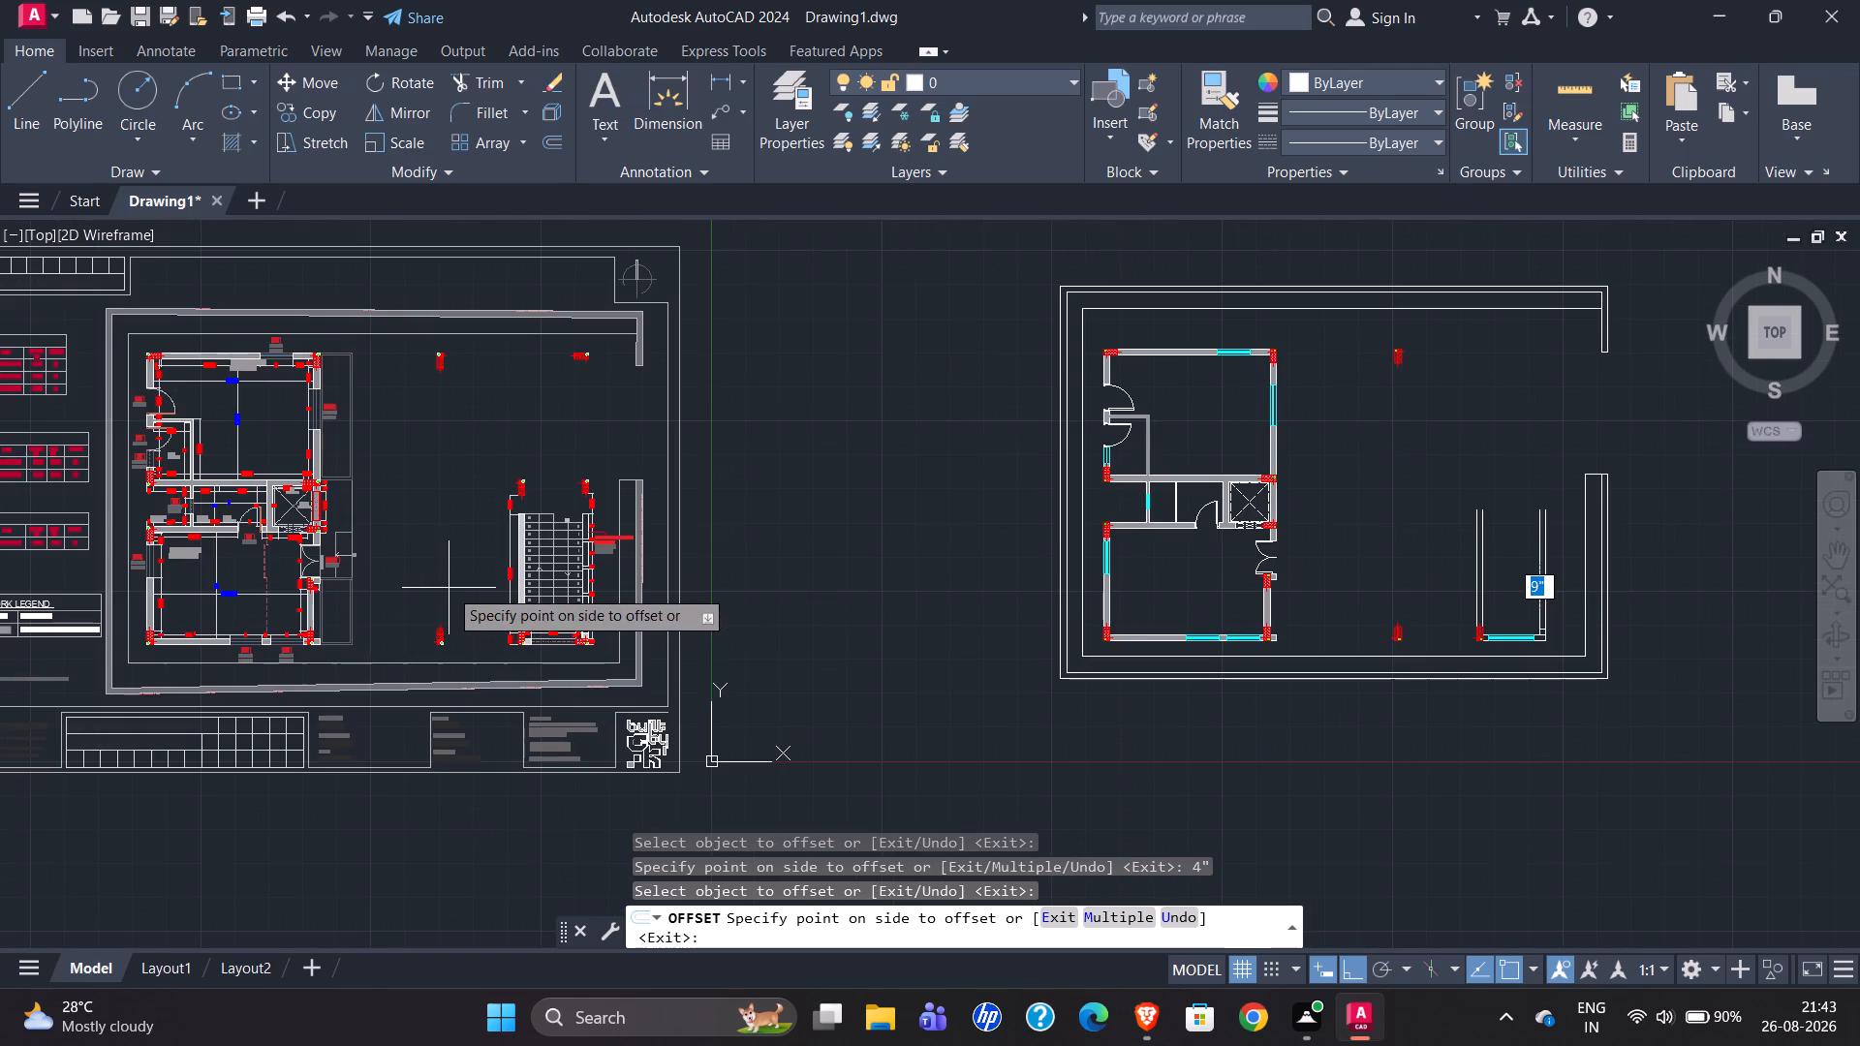
scroll(1579, 580, up, 5)
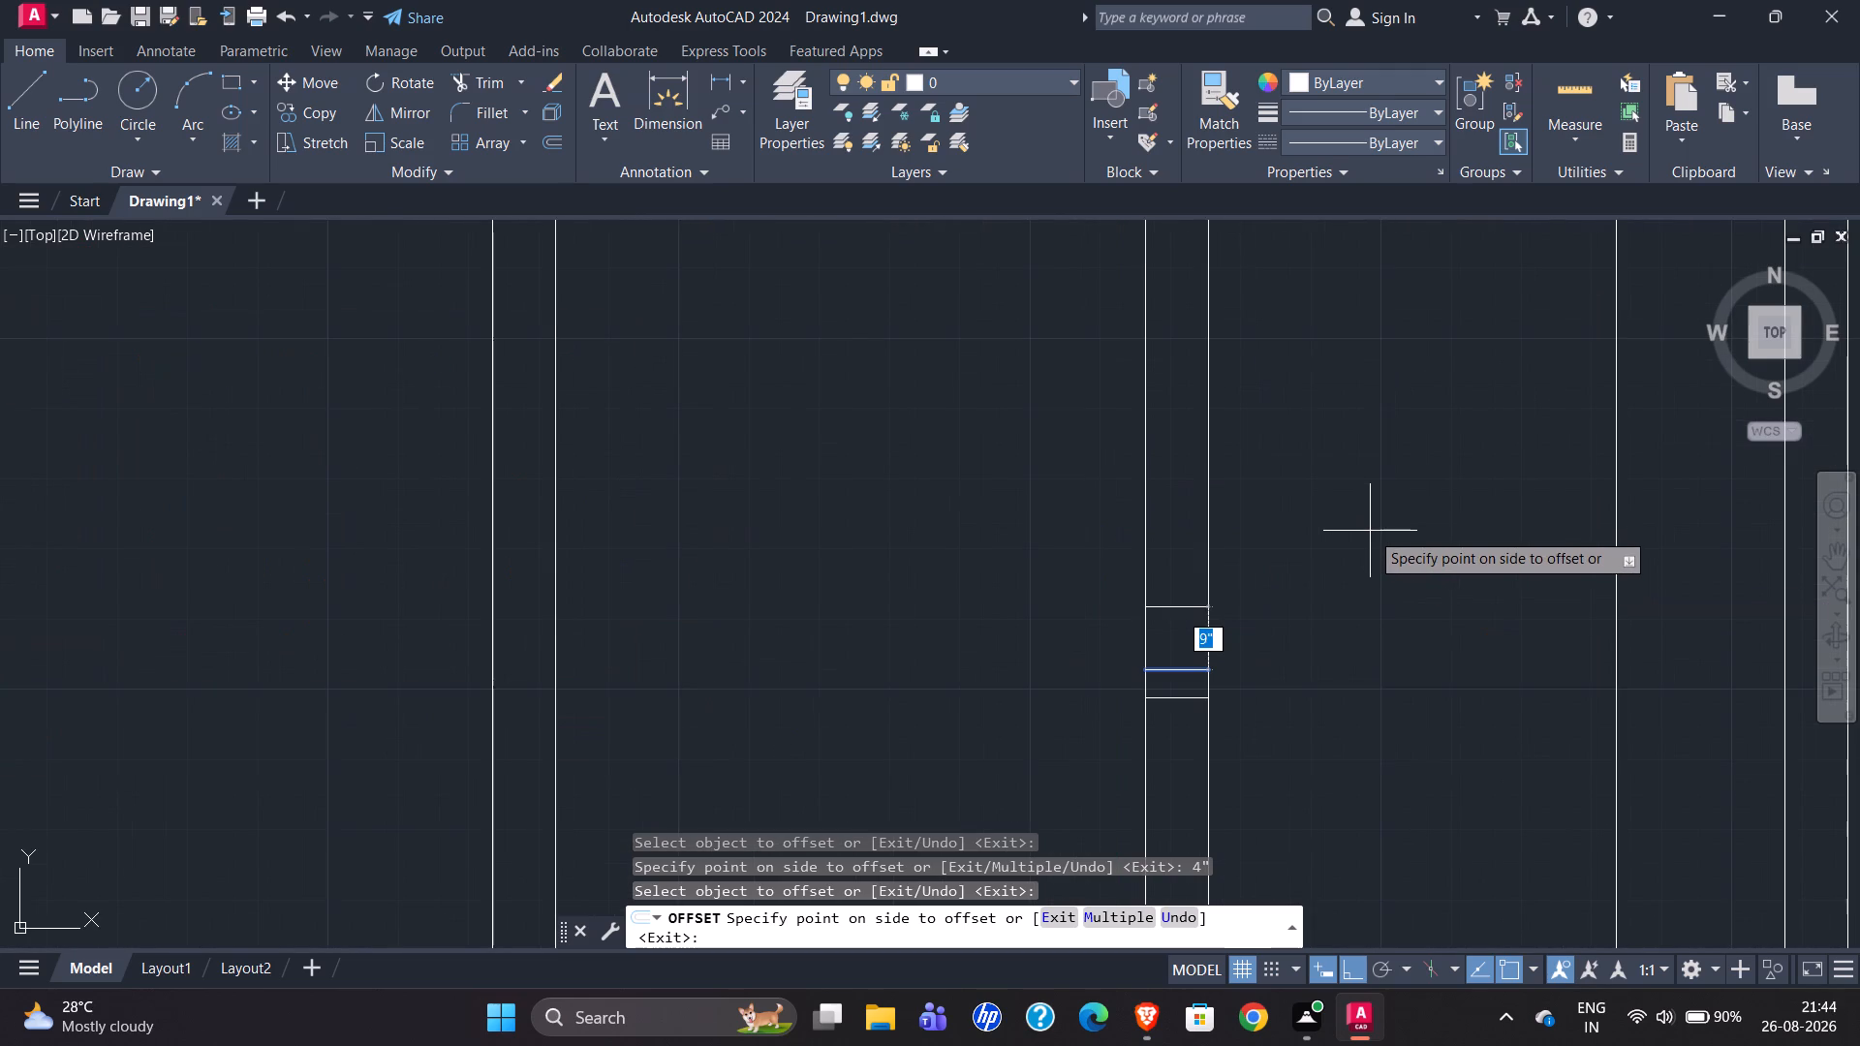
text(3')
key(Return)
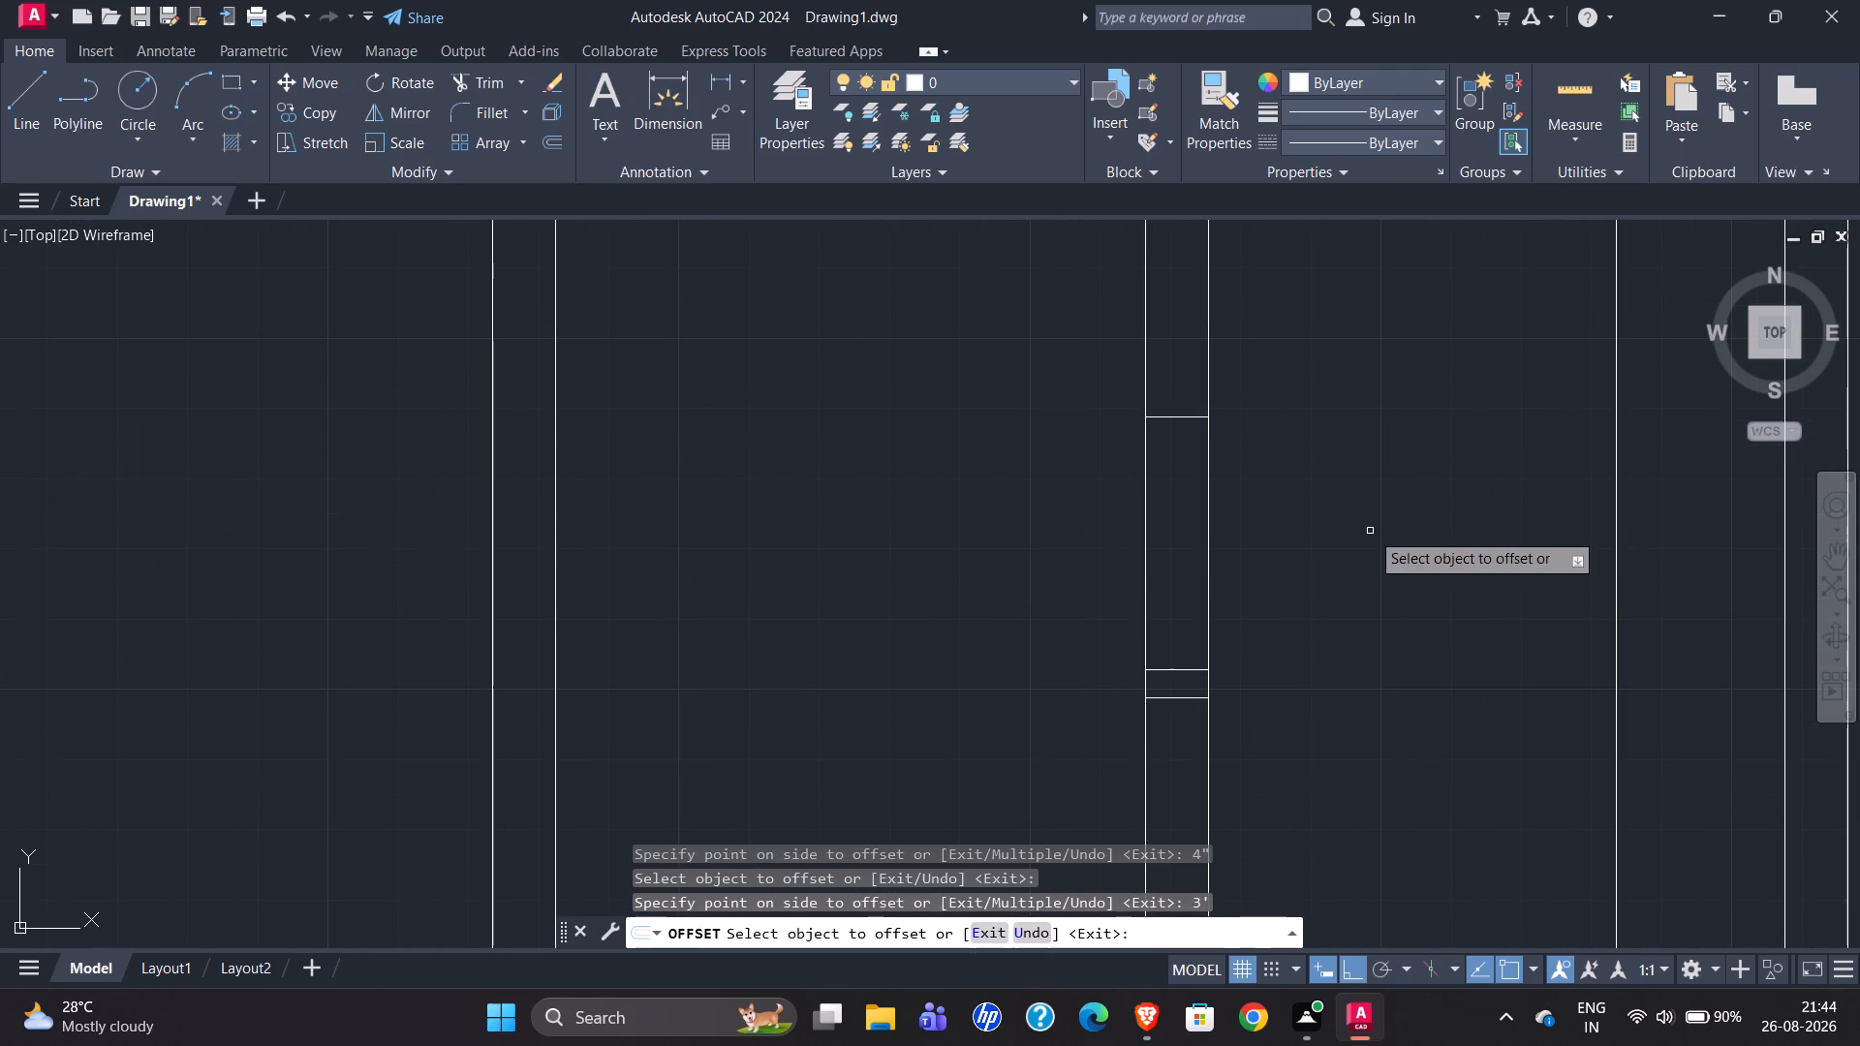
click(1168, 415)
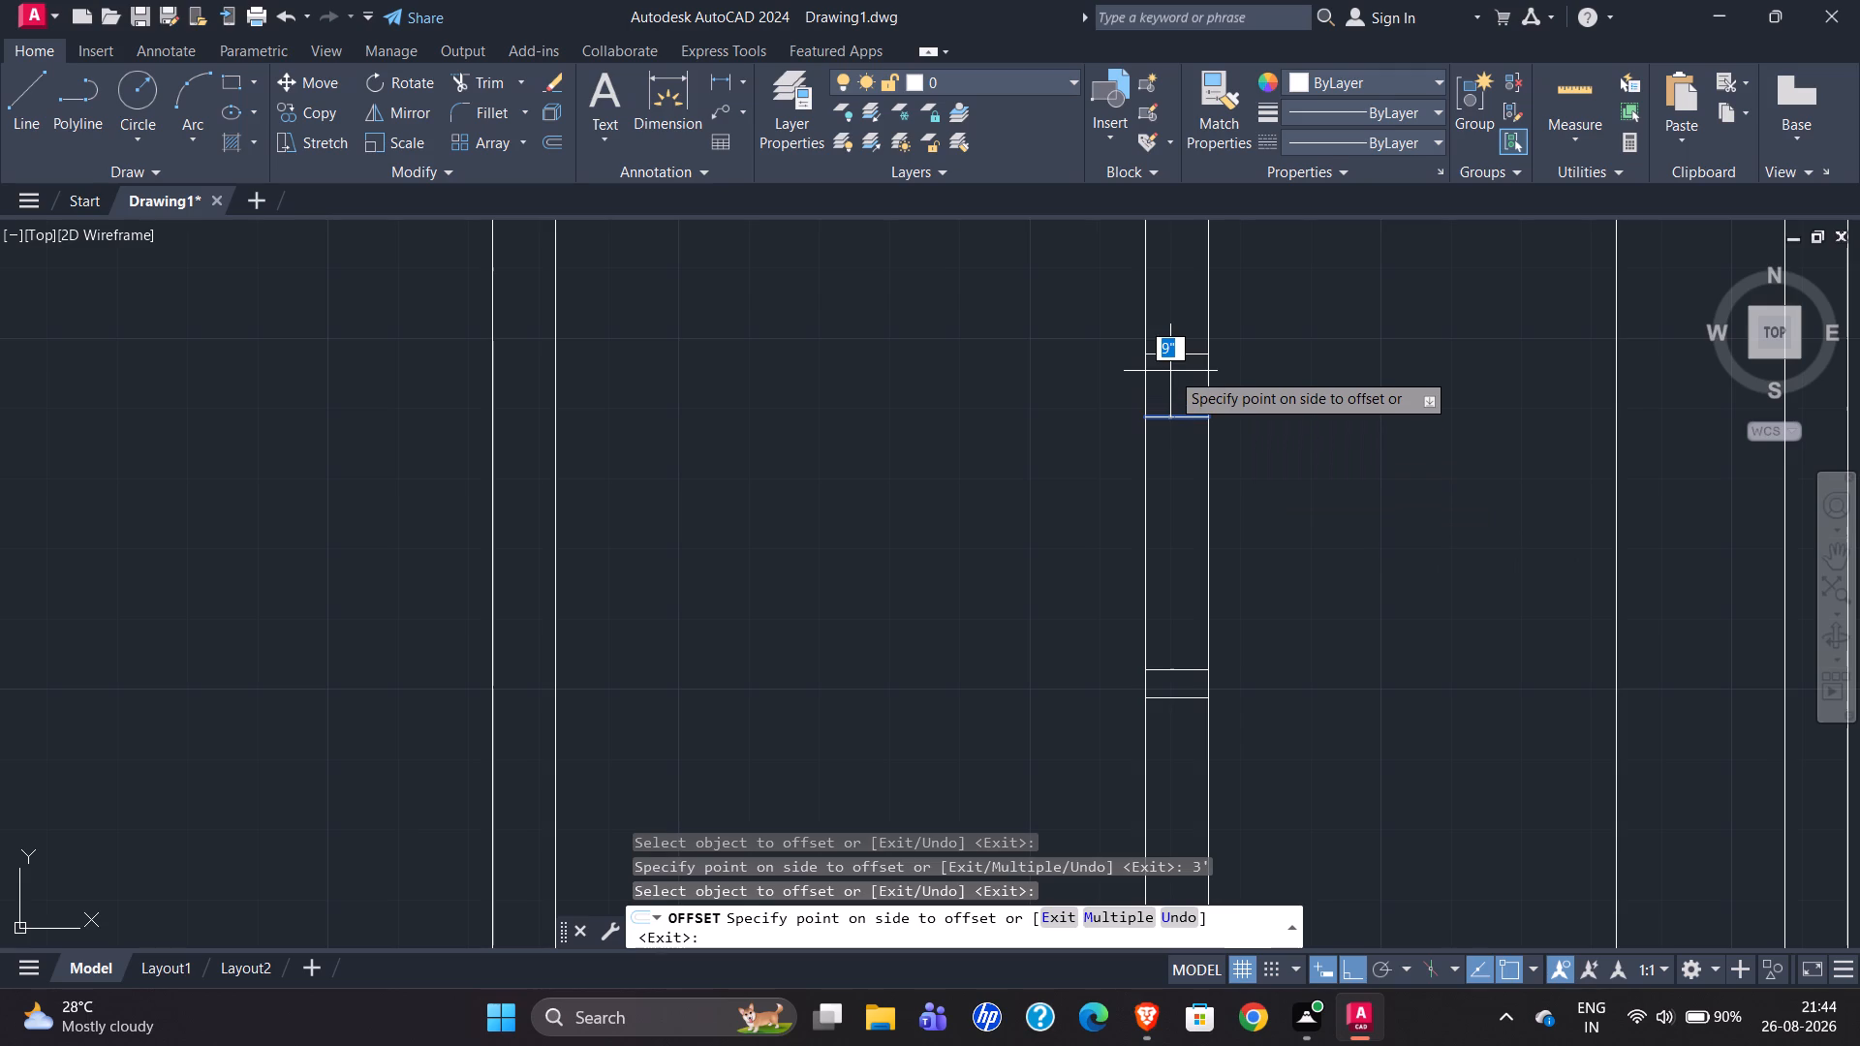
text(4")
key(Return)
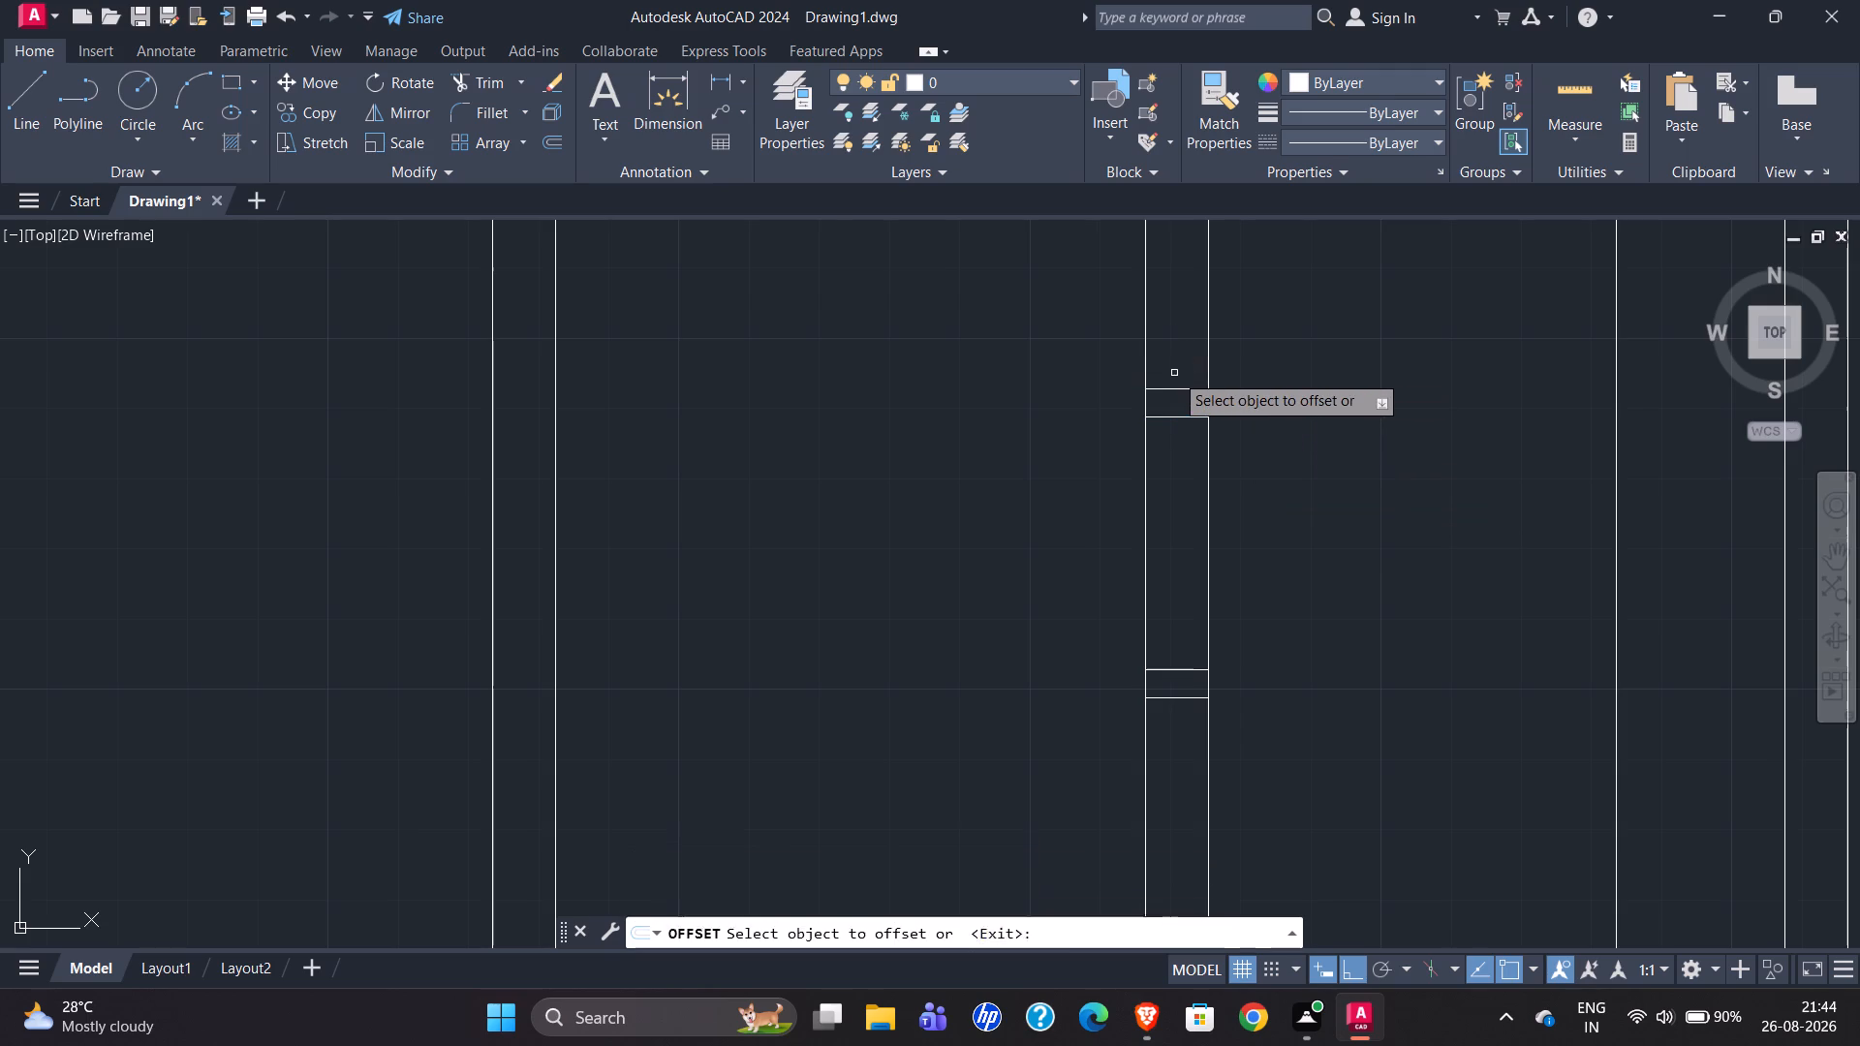
Add the next segment and gap by offsetting the right wall's uppermost cross line 3' upward and that copy 4" upward.
scroll(1180, 407, down, 2)
scroll(1291, 480, down, 2)
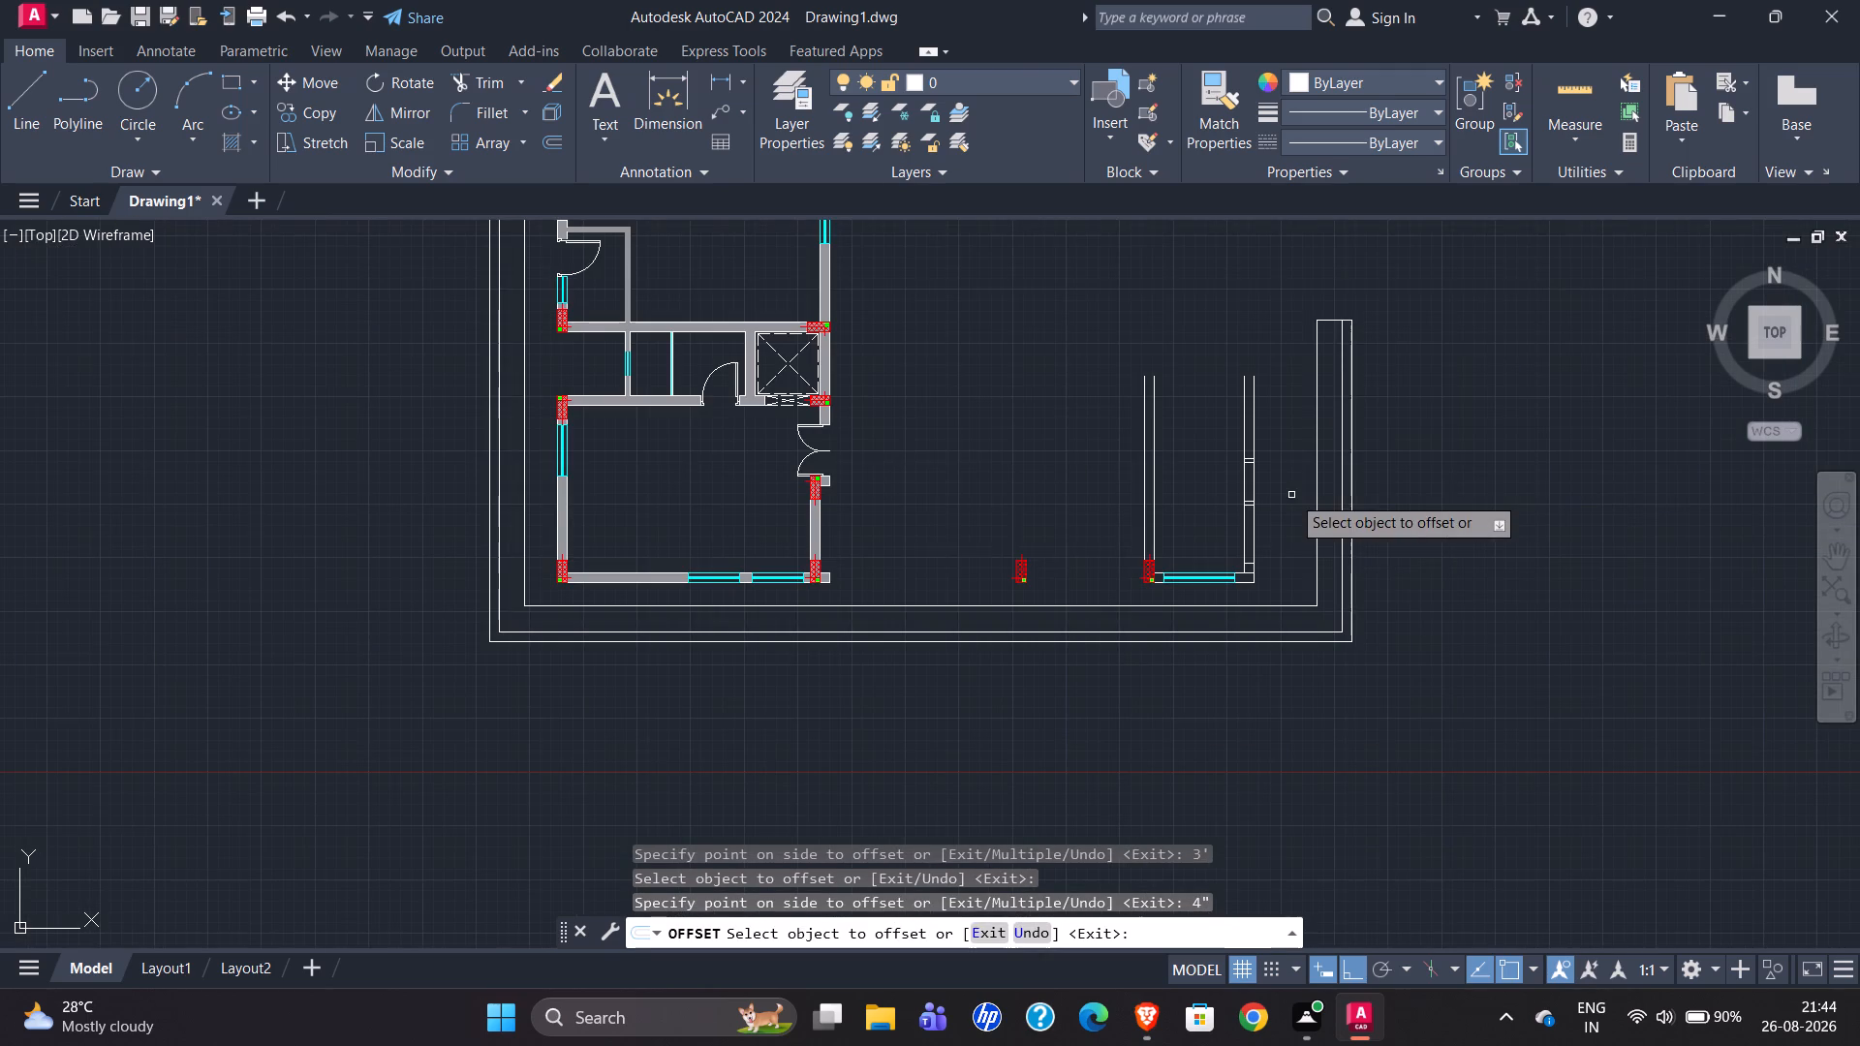
scroll(1146, 521, down, 1)
scroll(243, 477, up, 4)
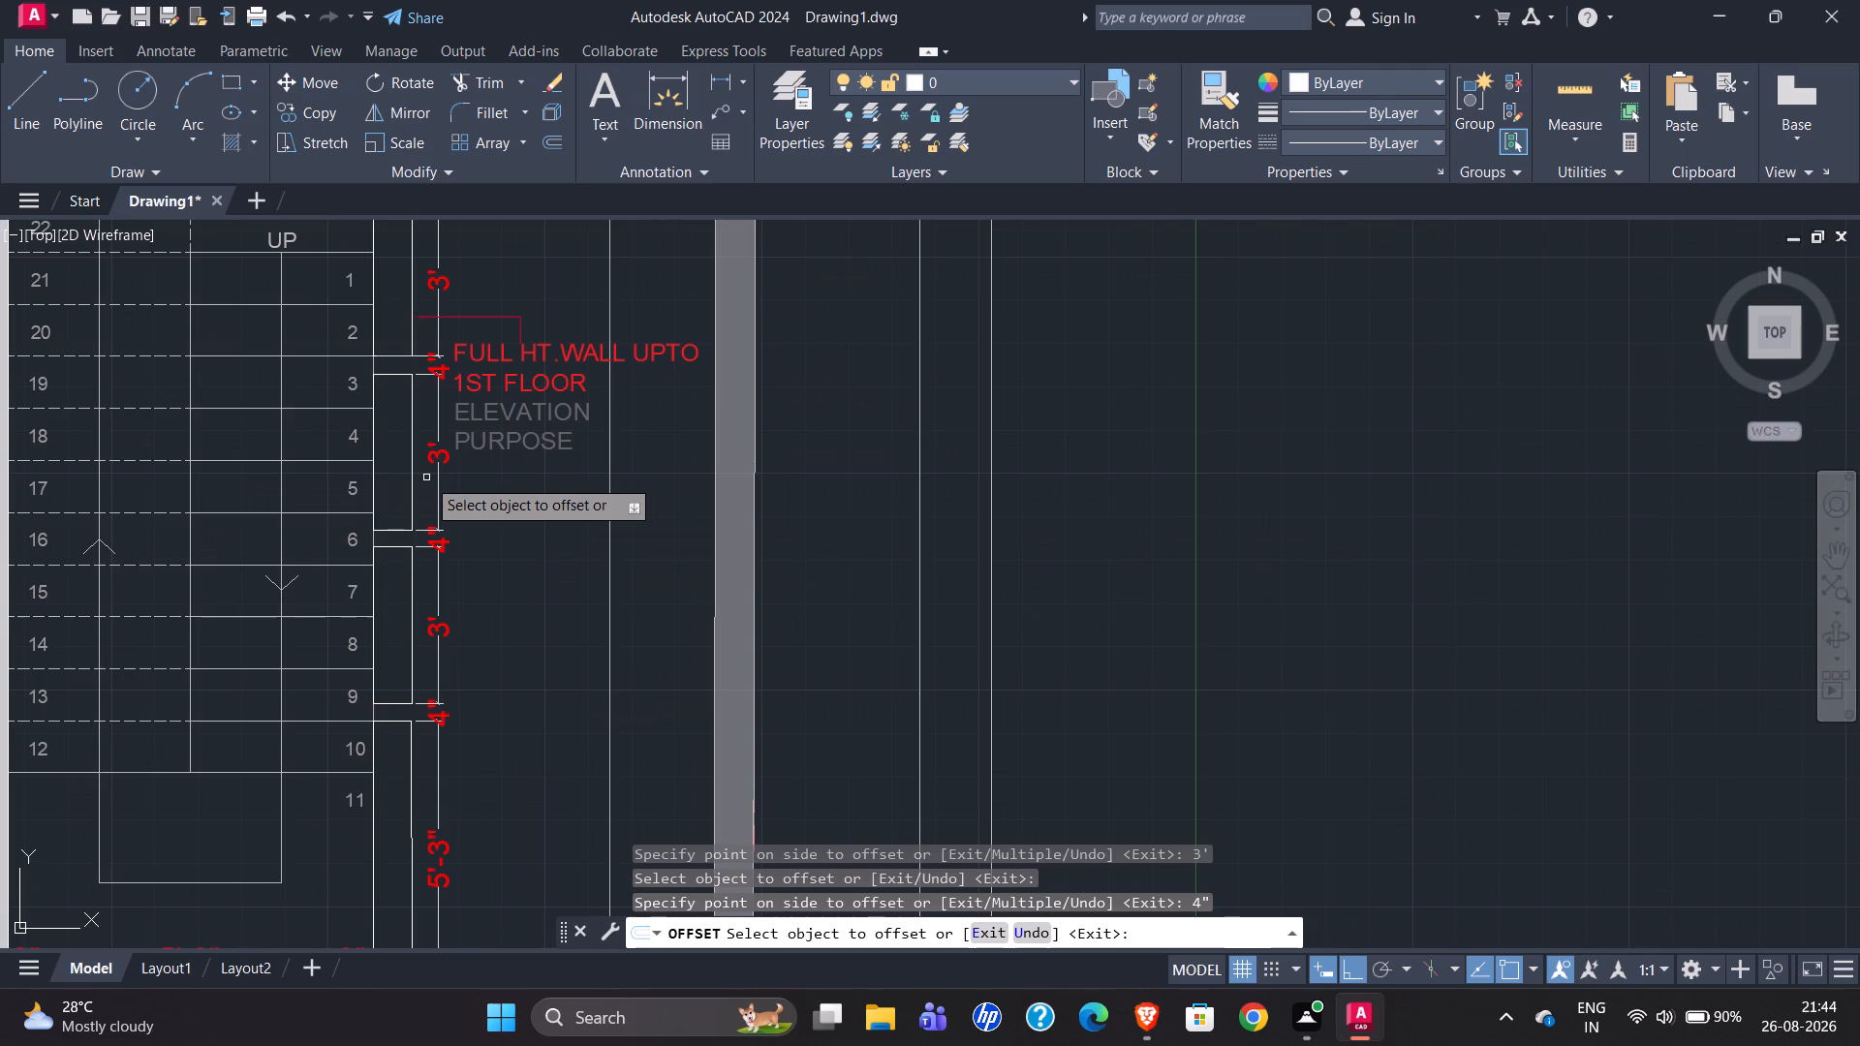
scroll(407, 391, down, 1)
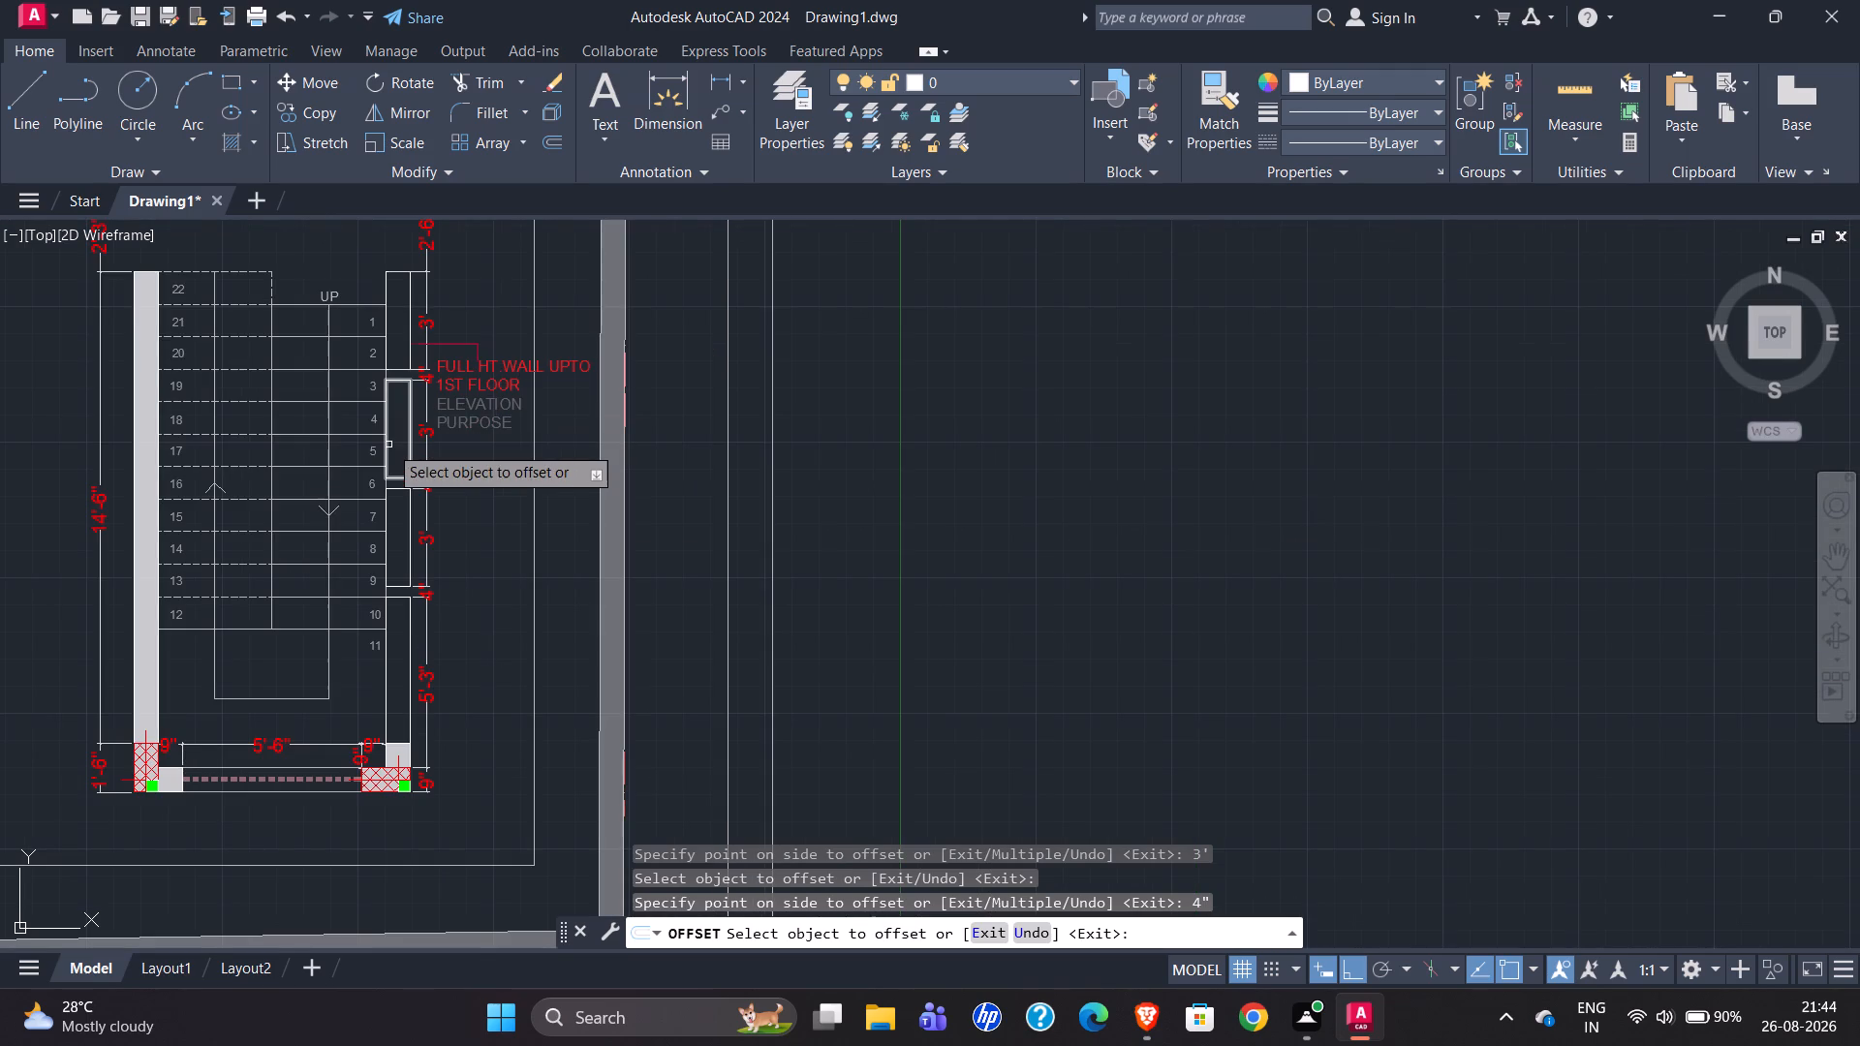
scroll(285, 595, down, 2)
scroll(205, 592, down, 1)
scroll(1233, 557, up, 3)
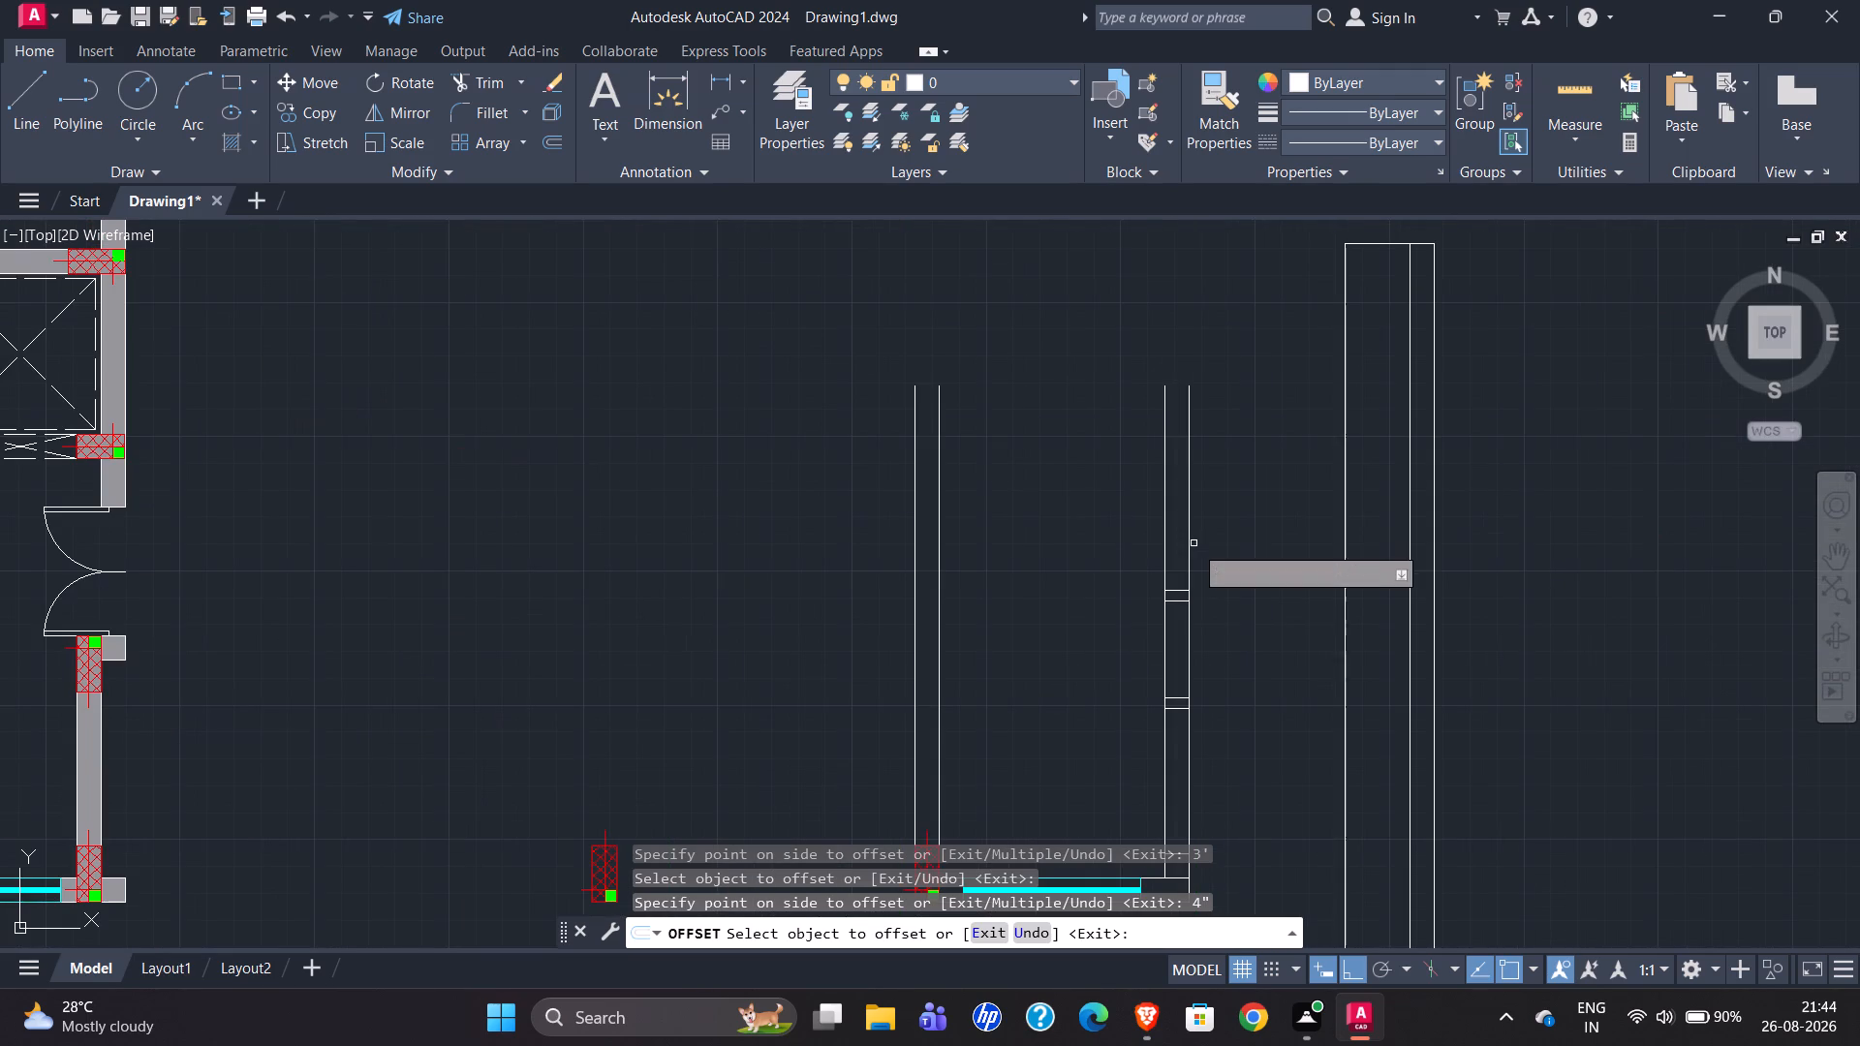
click(1181, 591)
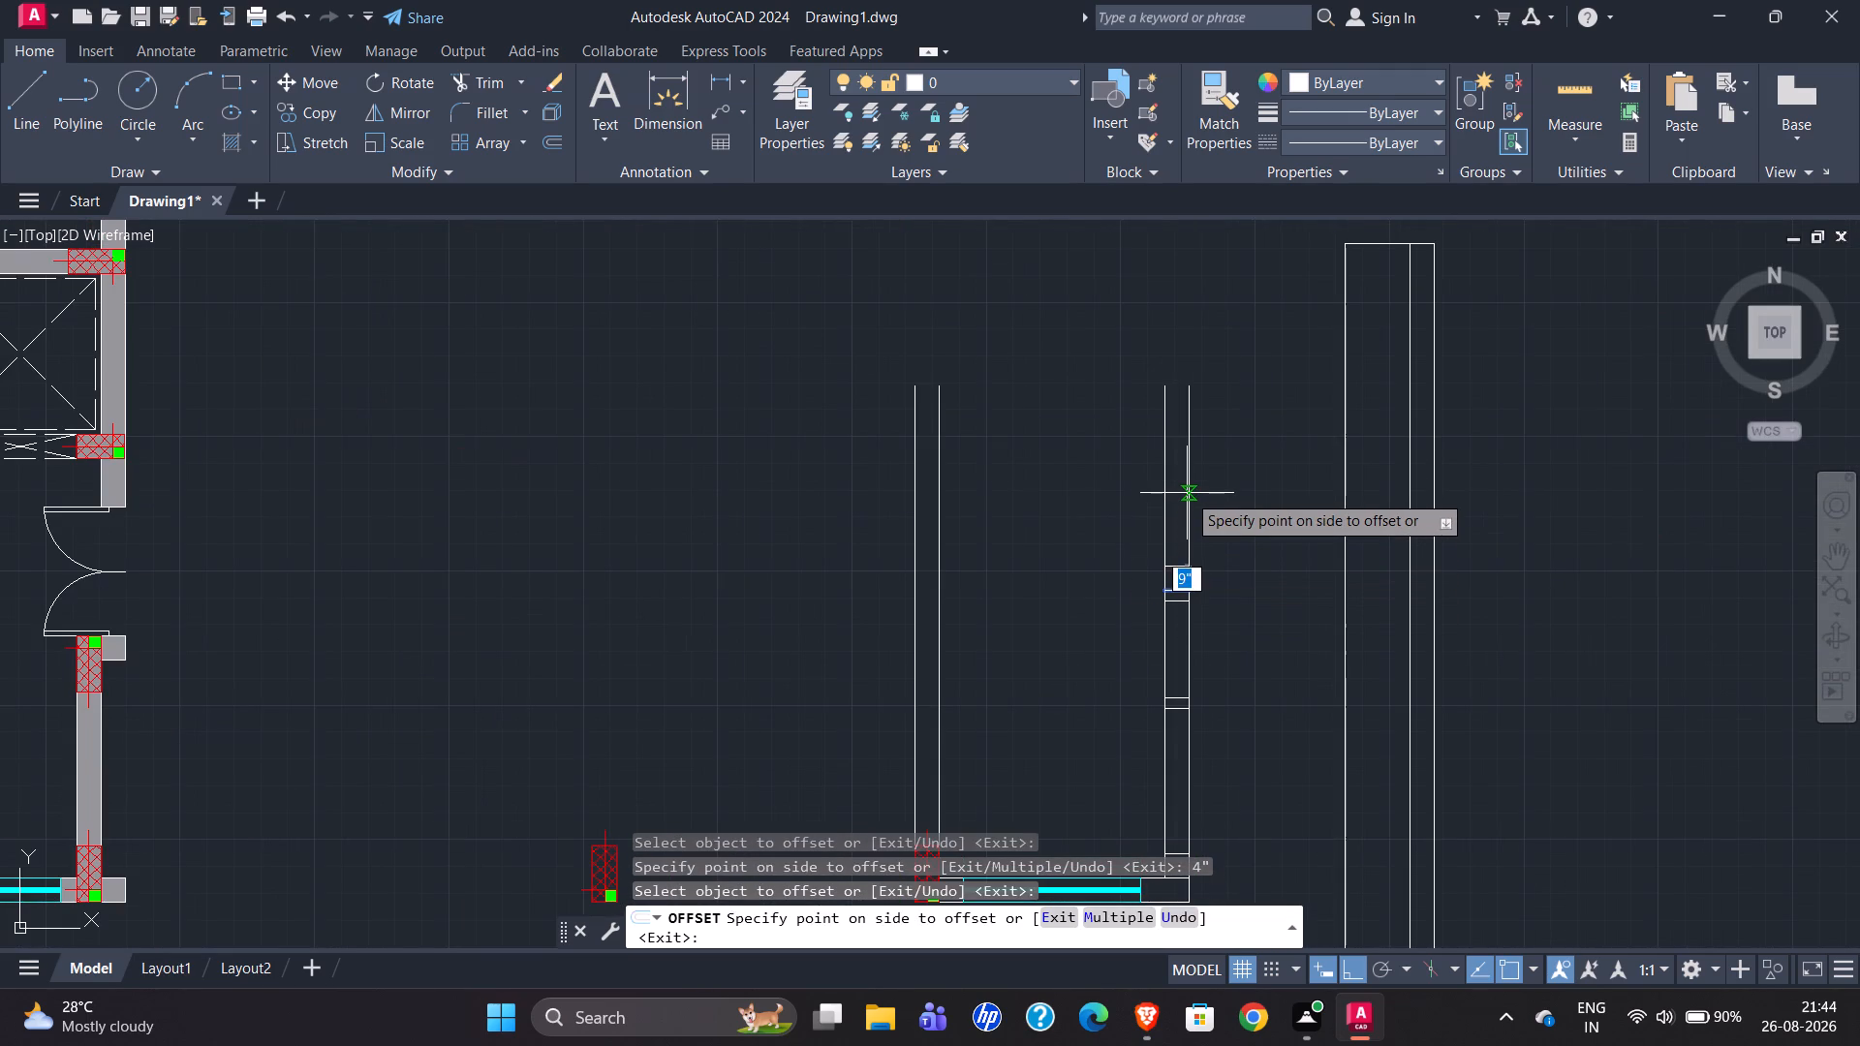
text(3')
key(Return)
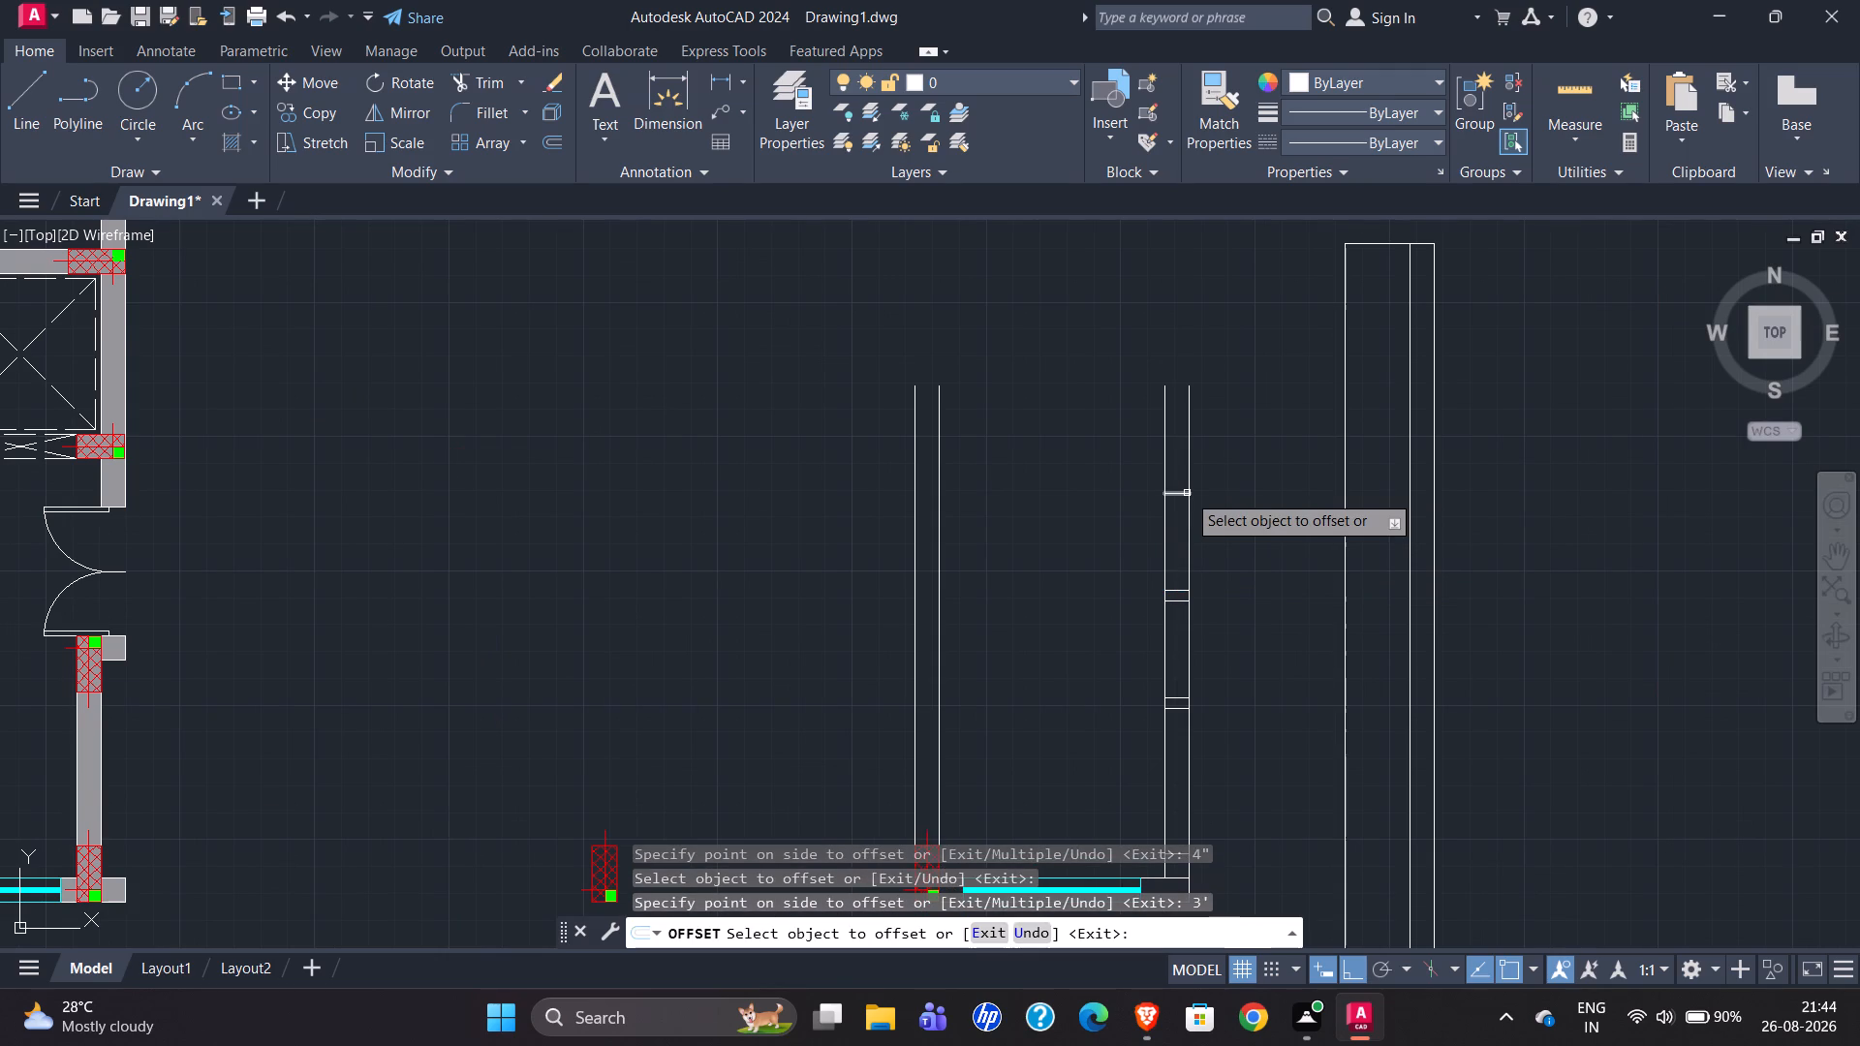
click(1179, 495)
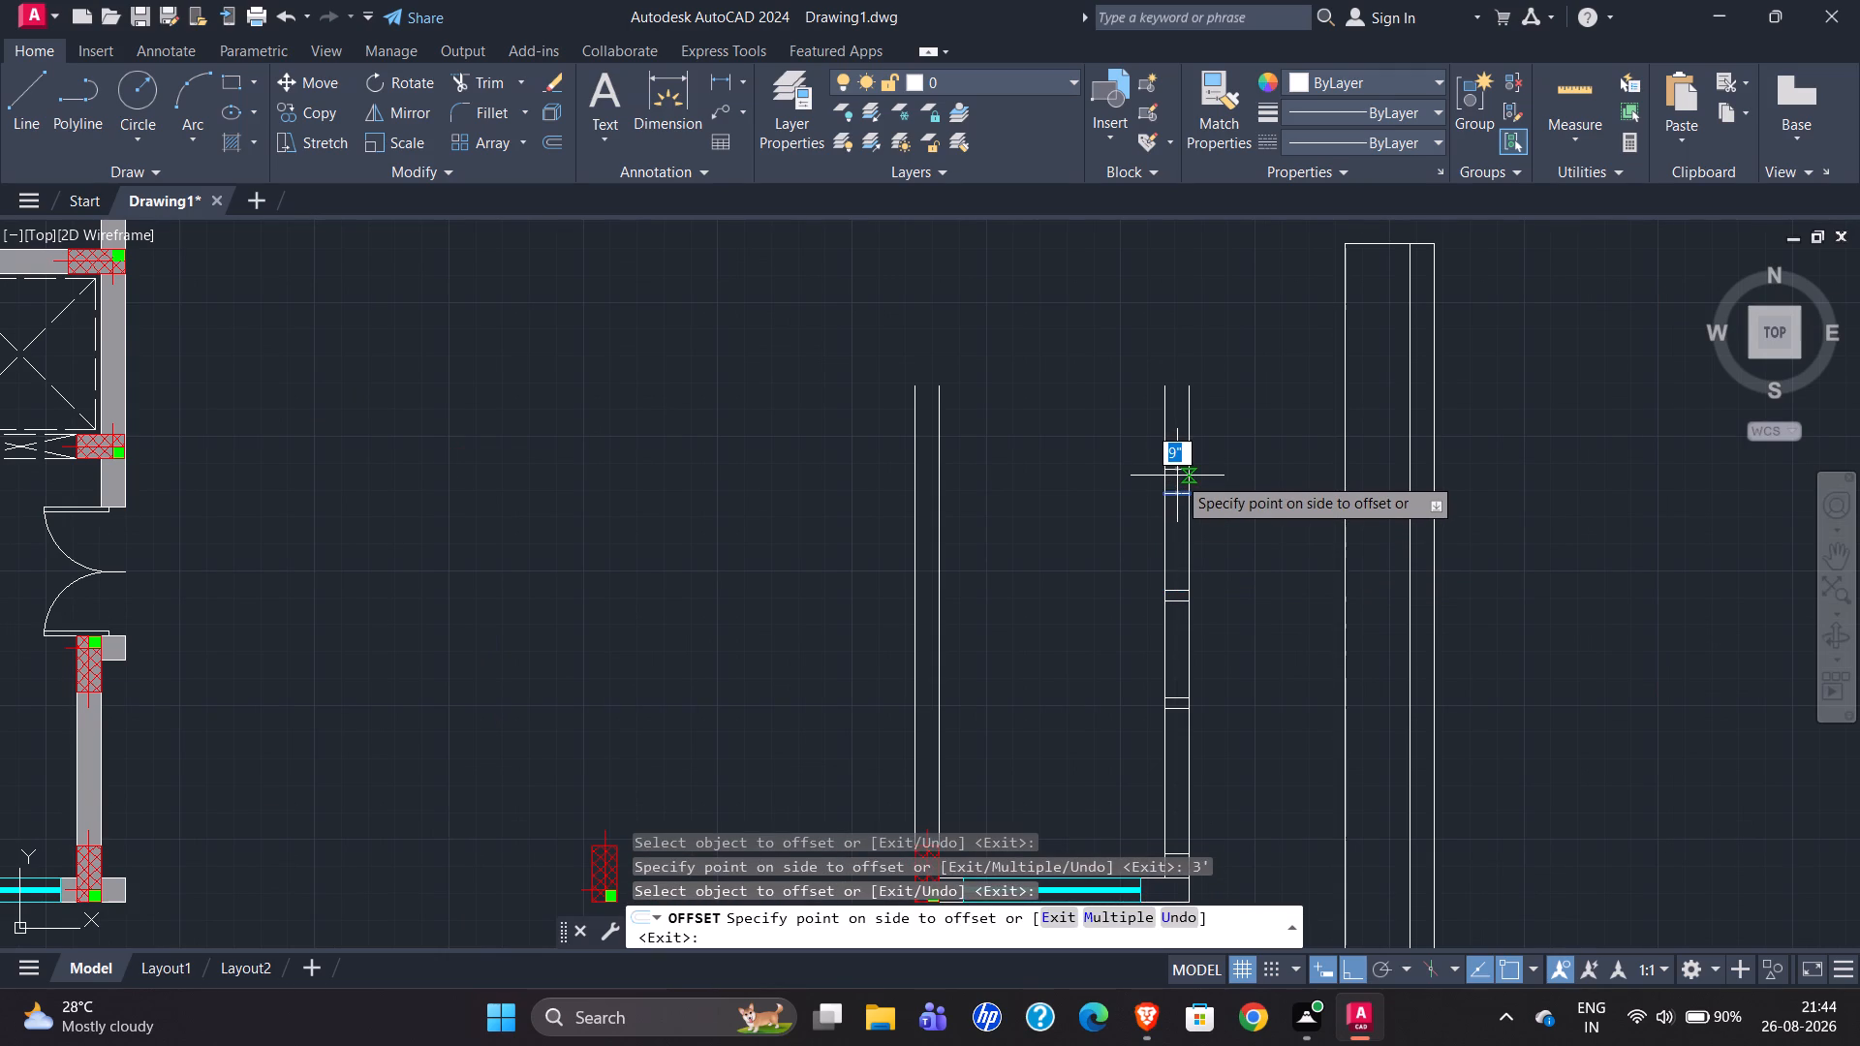
text(4")
key(Return)
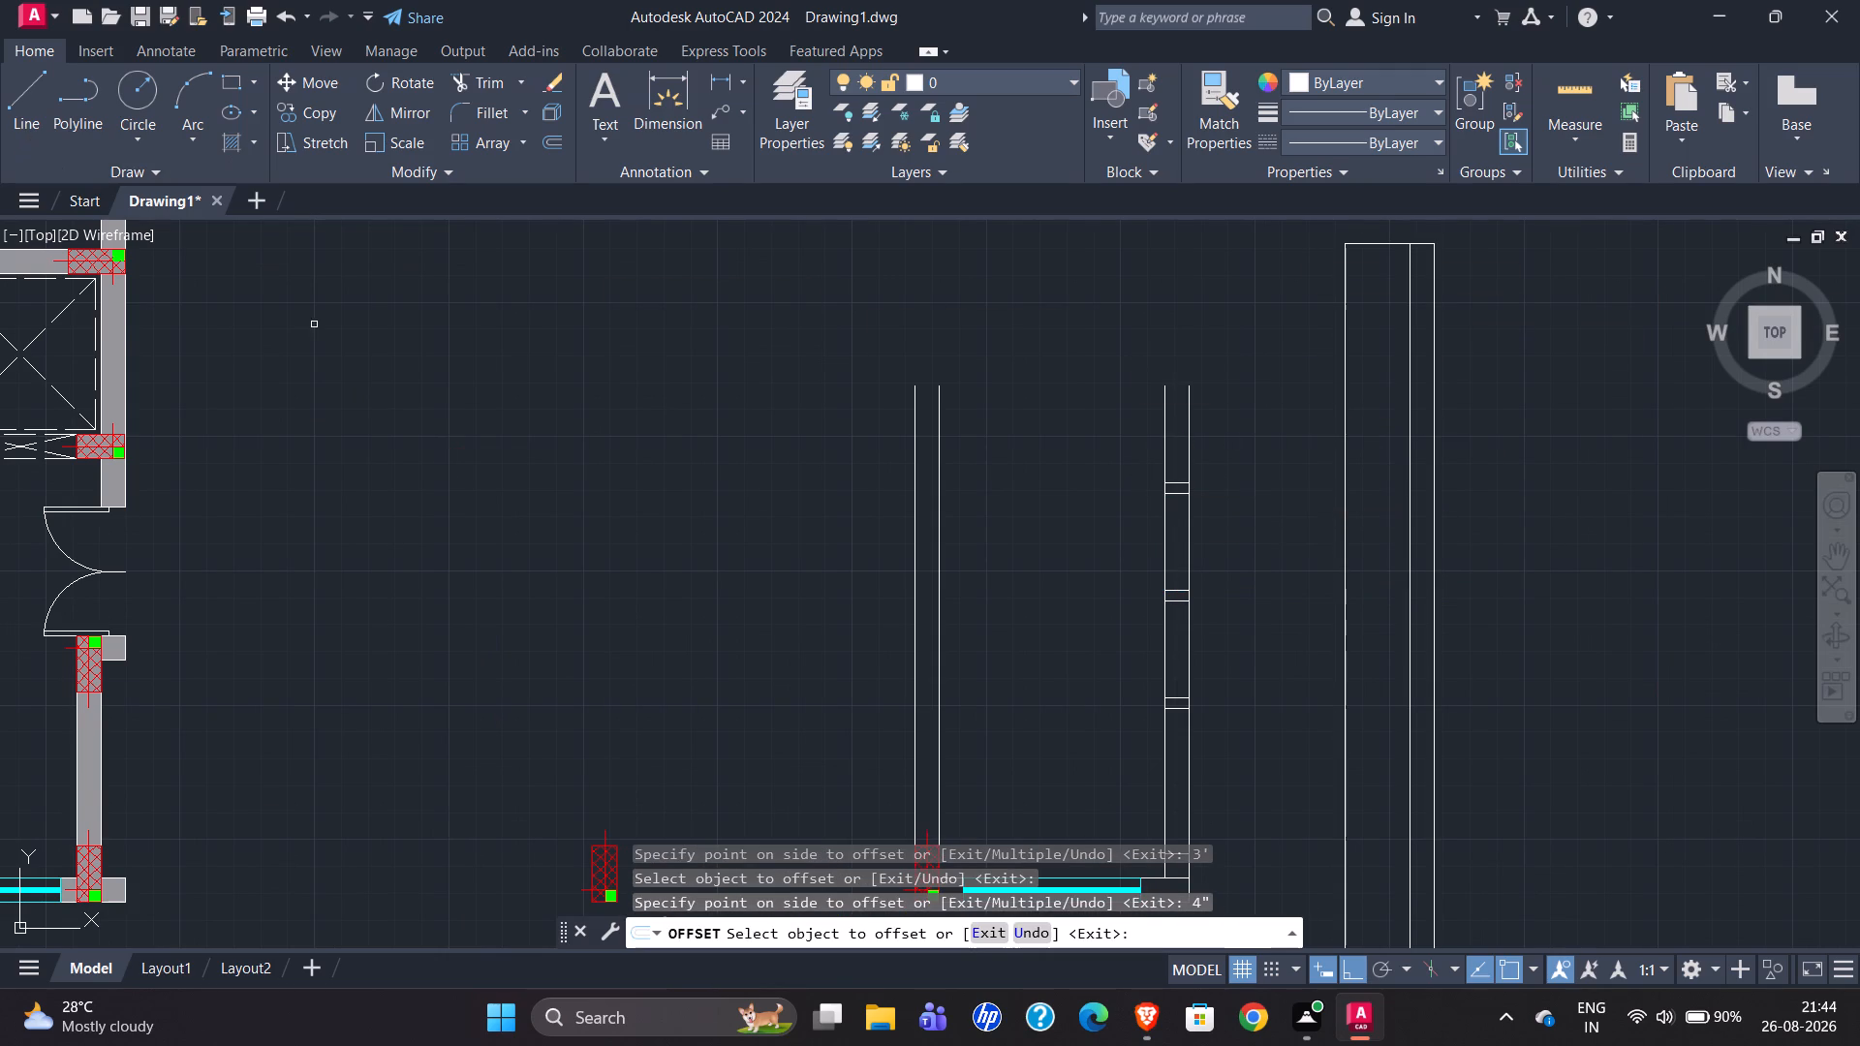
Offset the upper line of the topmost 4" gap 3' upward to close the top end of the staircase's right wall.
click(1183, 484)
text(3')
key(Return)
scroll(1180, 395, up, 4)
scroll(1006, 339, up, 3)
scroll(1229, 355, up, 2)
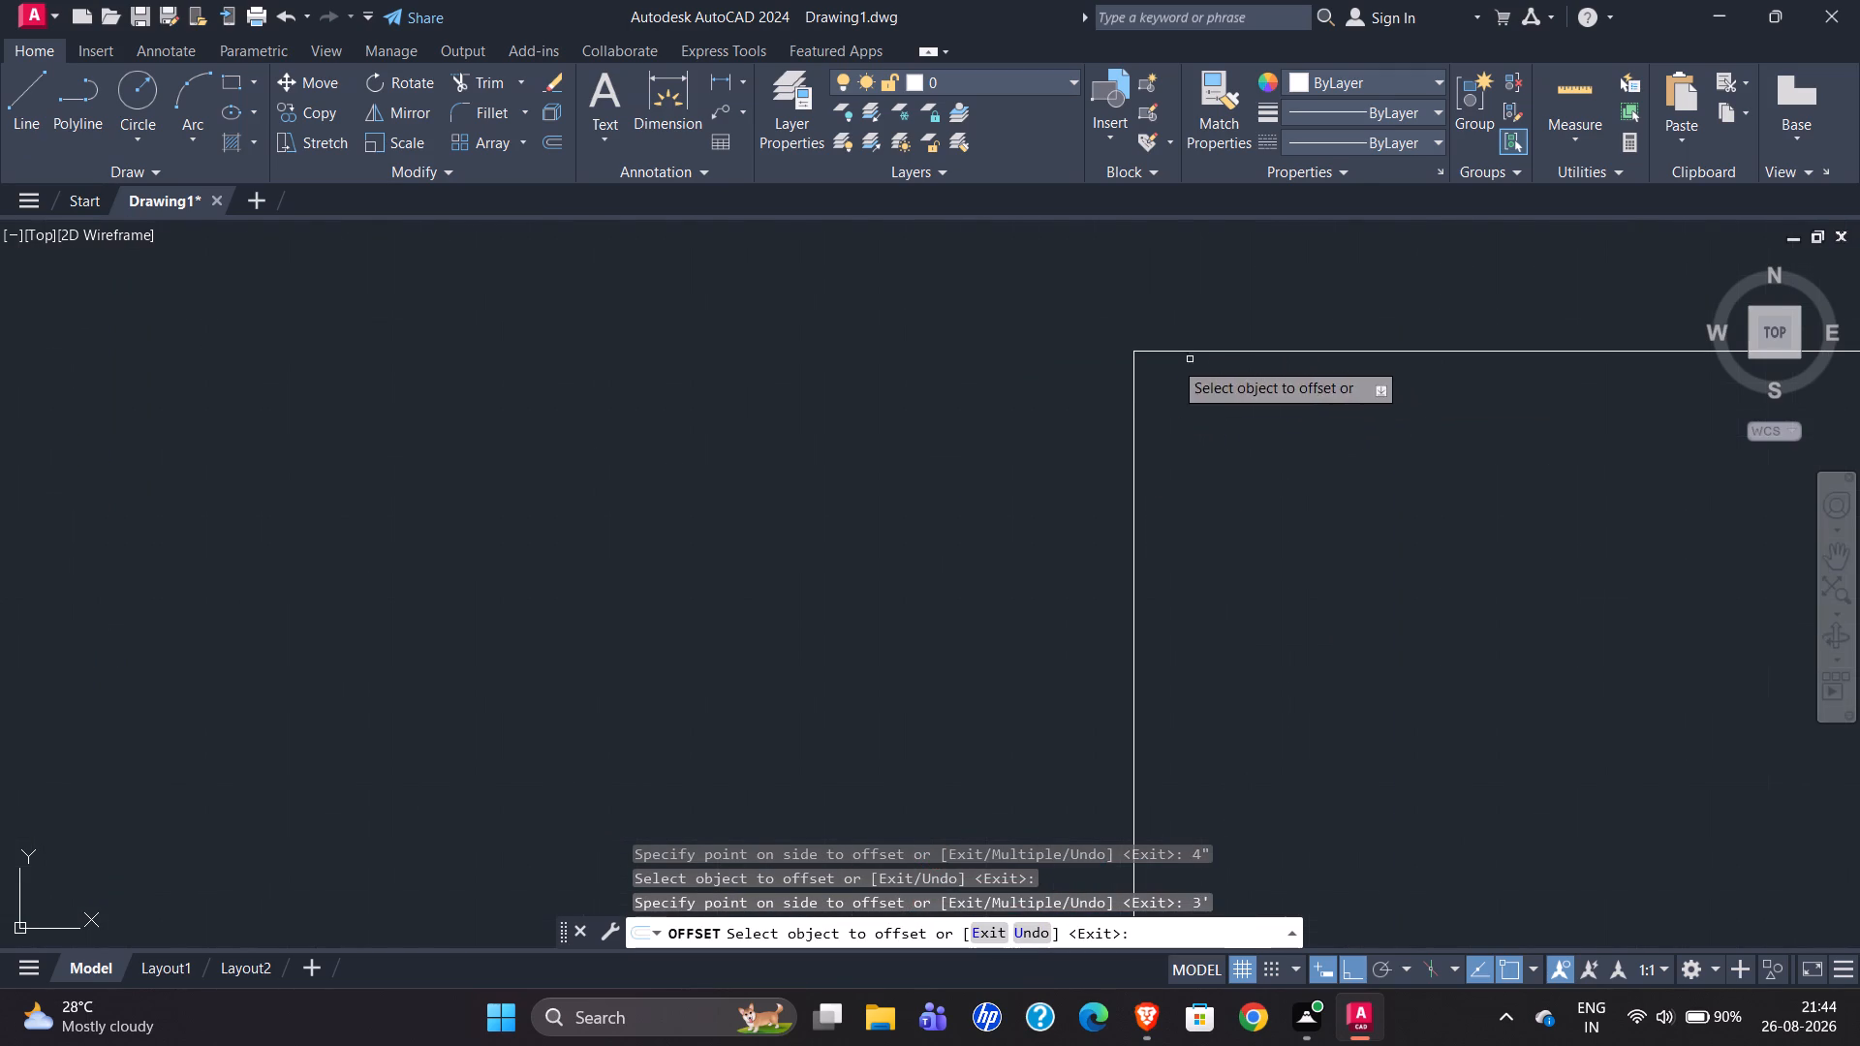
key(Escape)
scroll(749, 296, down, 4)
scroll(858, 315, down, 3)
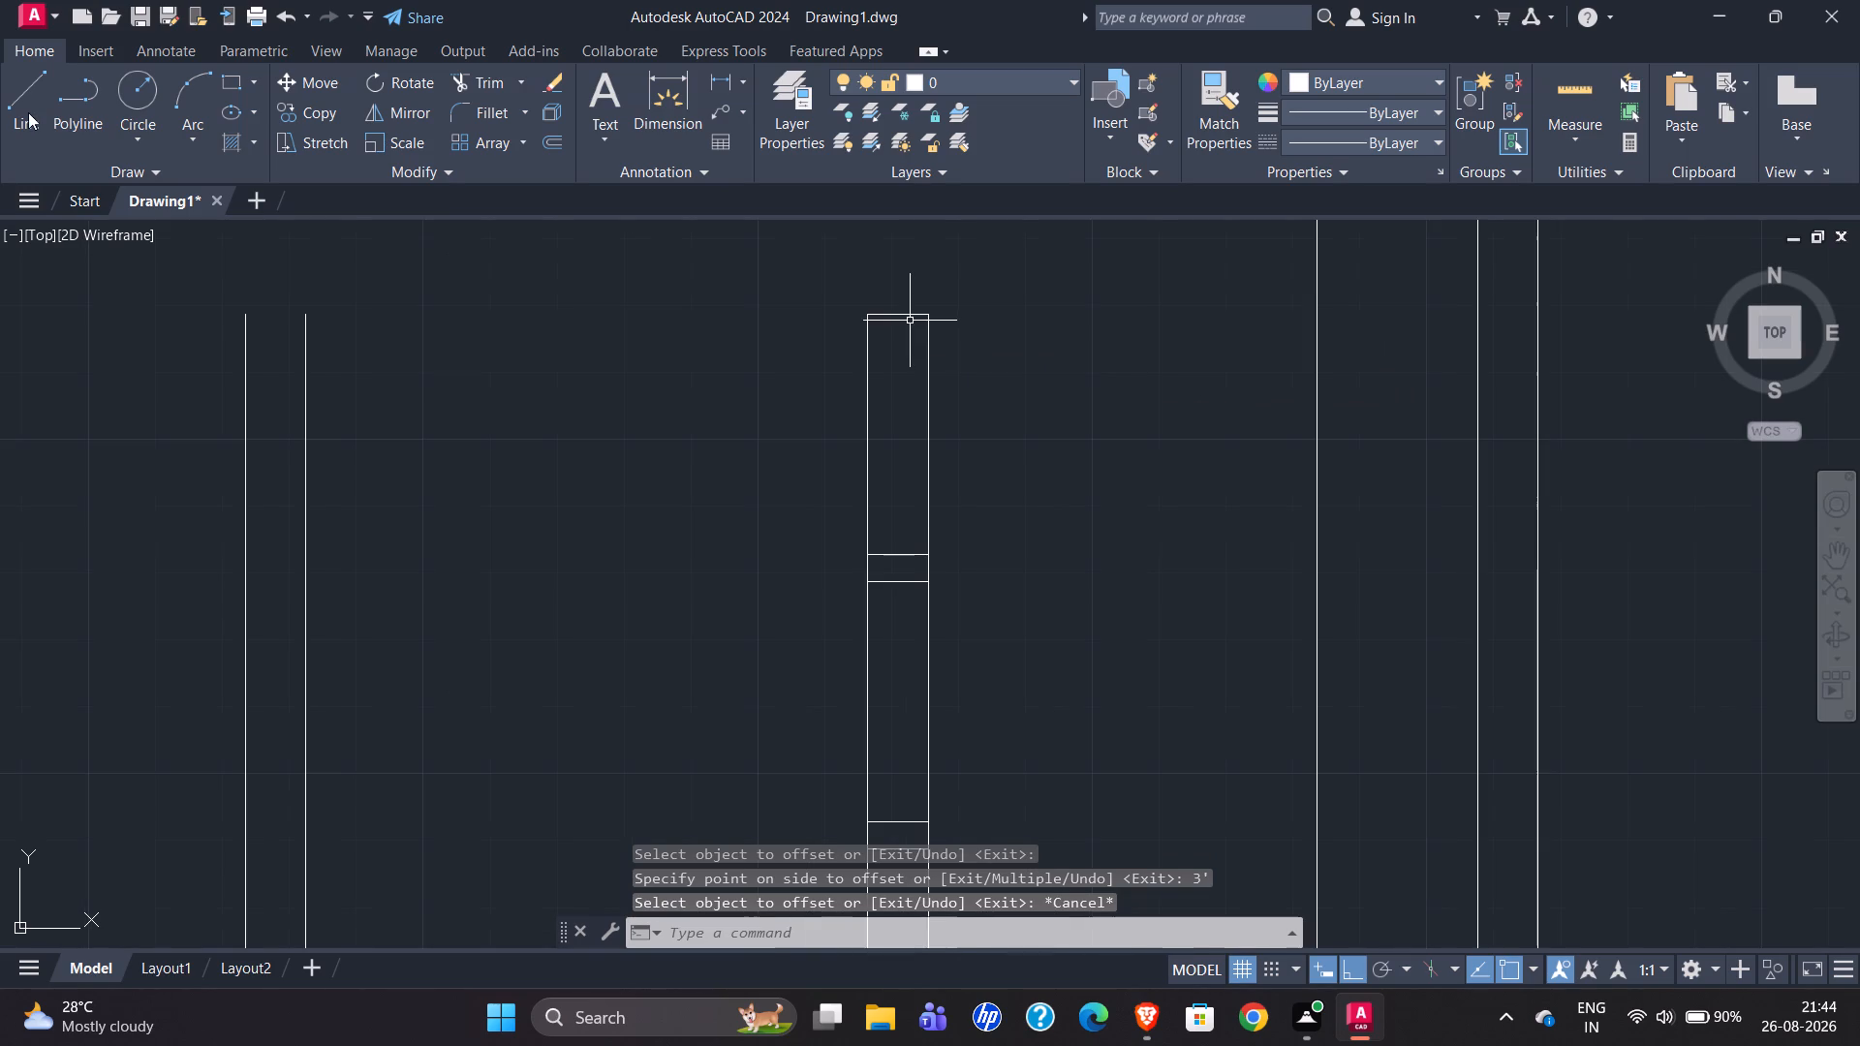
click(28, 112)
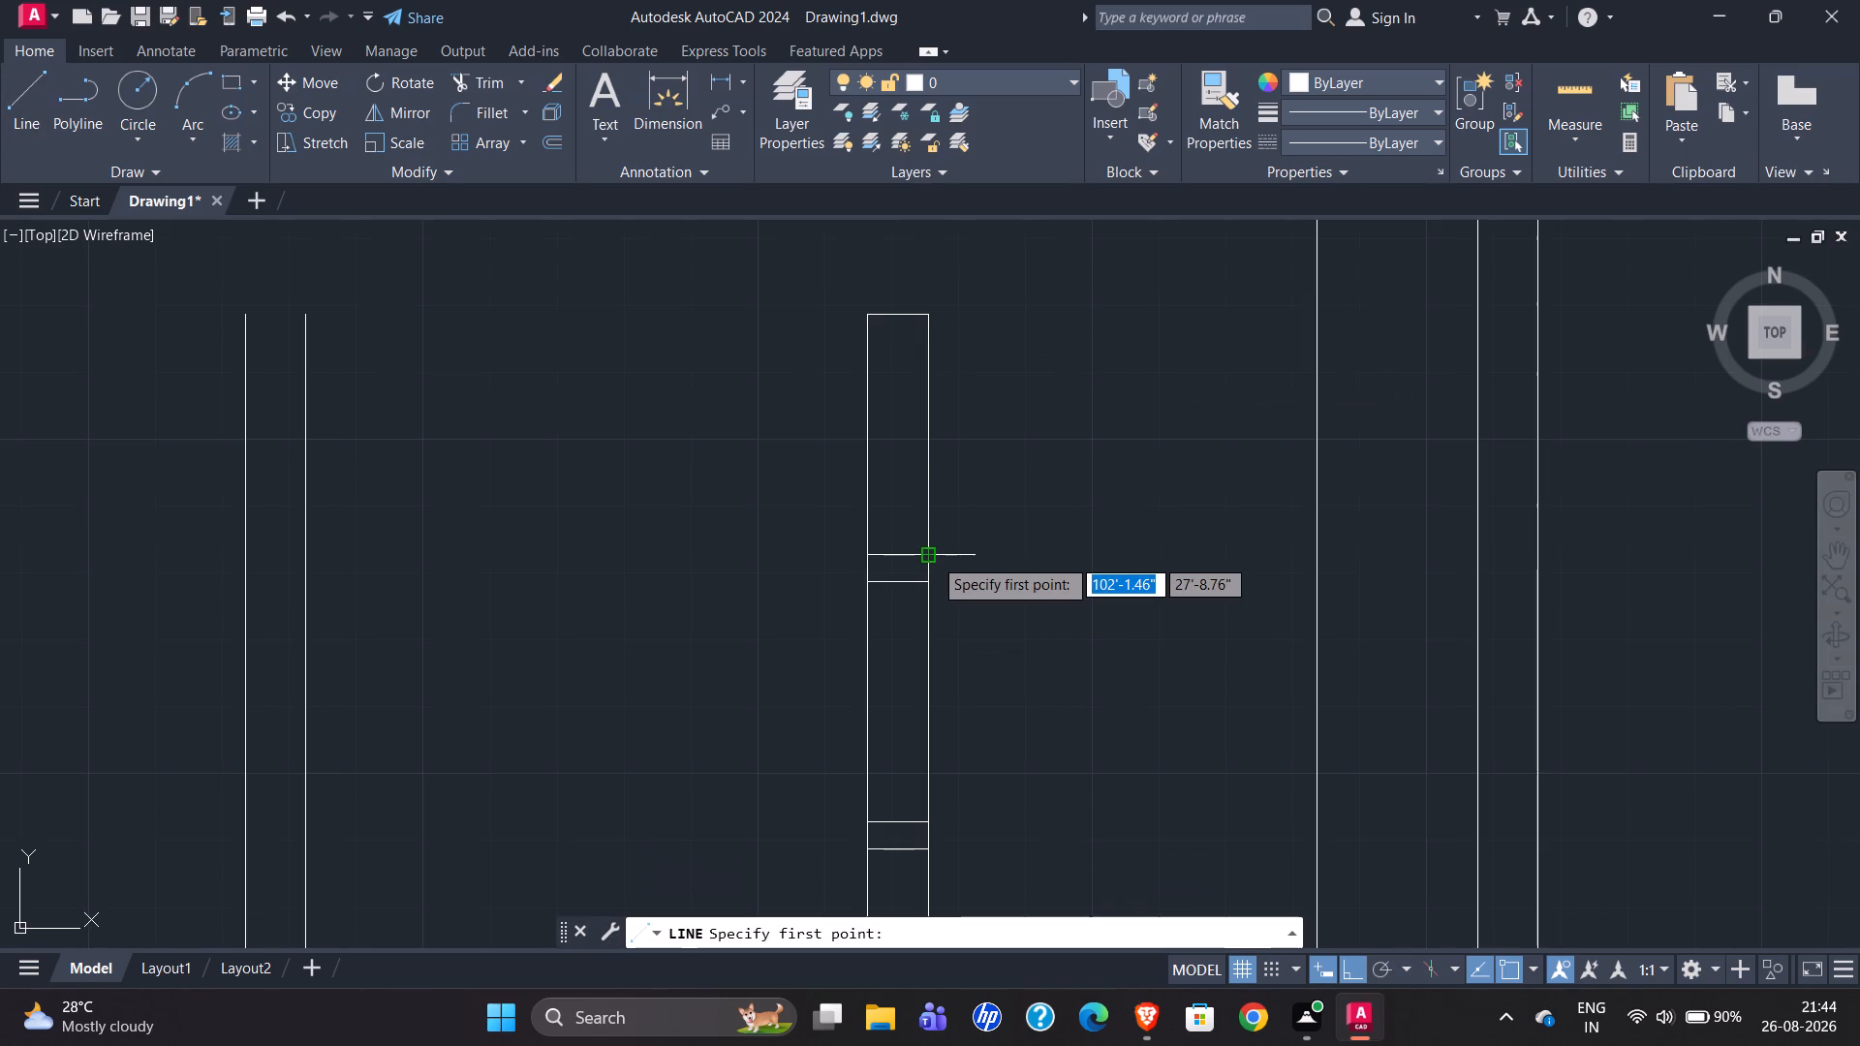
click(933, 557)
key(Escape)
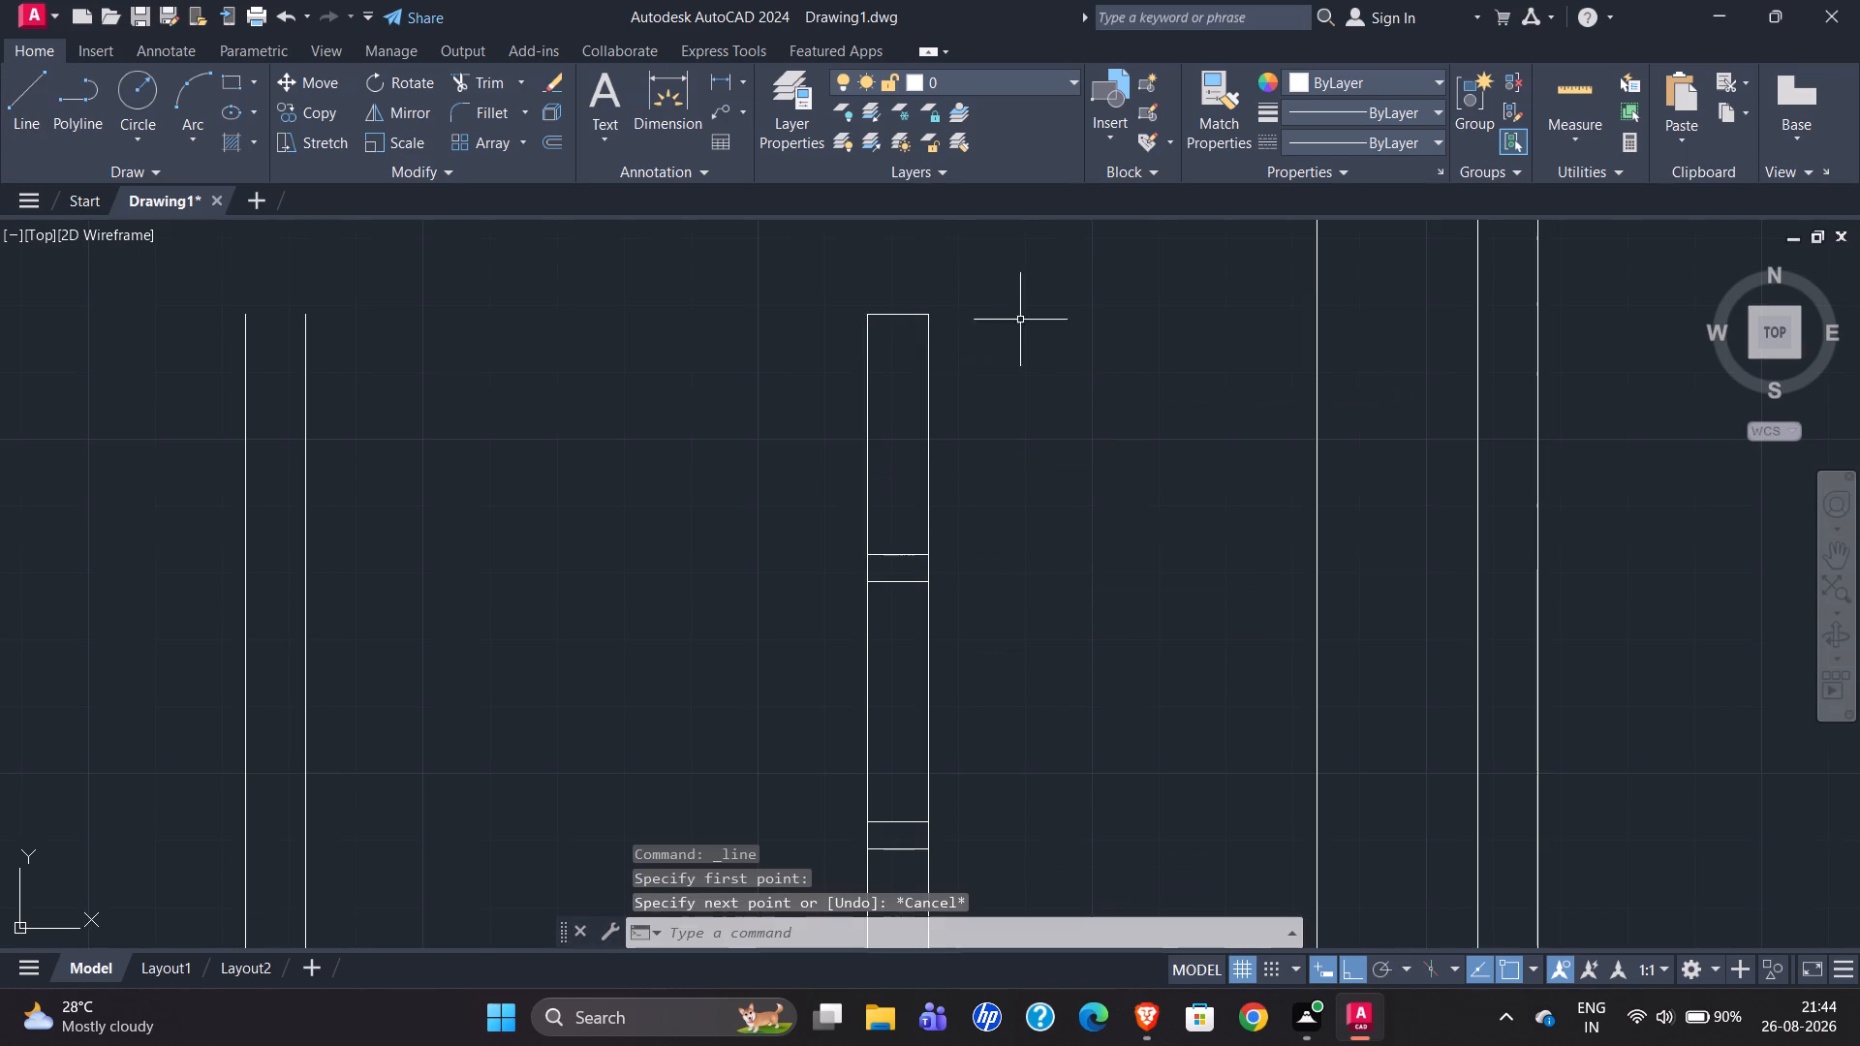
Examine the reference staircase's right wall segments, gaps and numbered treads to compare them with the redrawn wall.
scroll(1076, 334, down, 3)
scroll(1158, 593, down, 1)
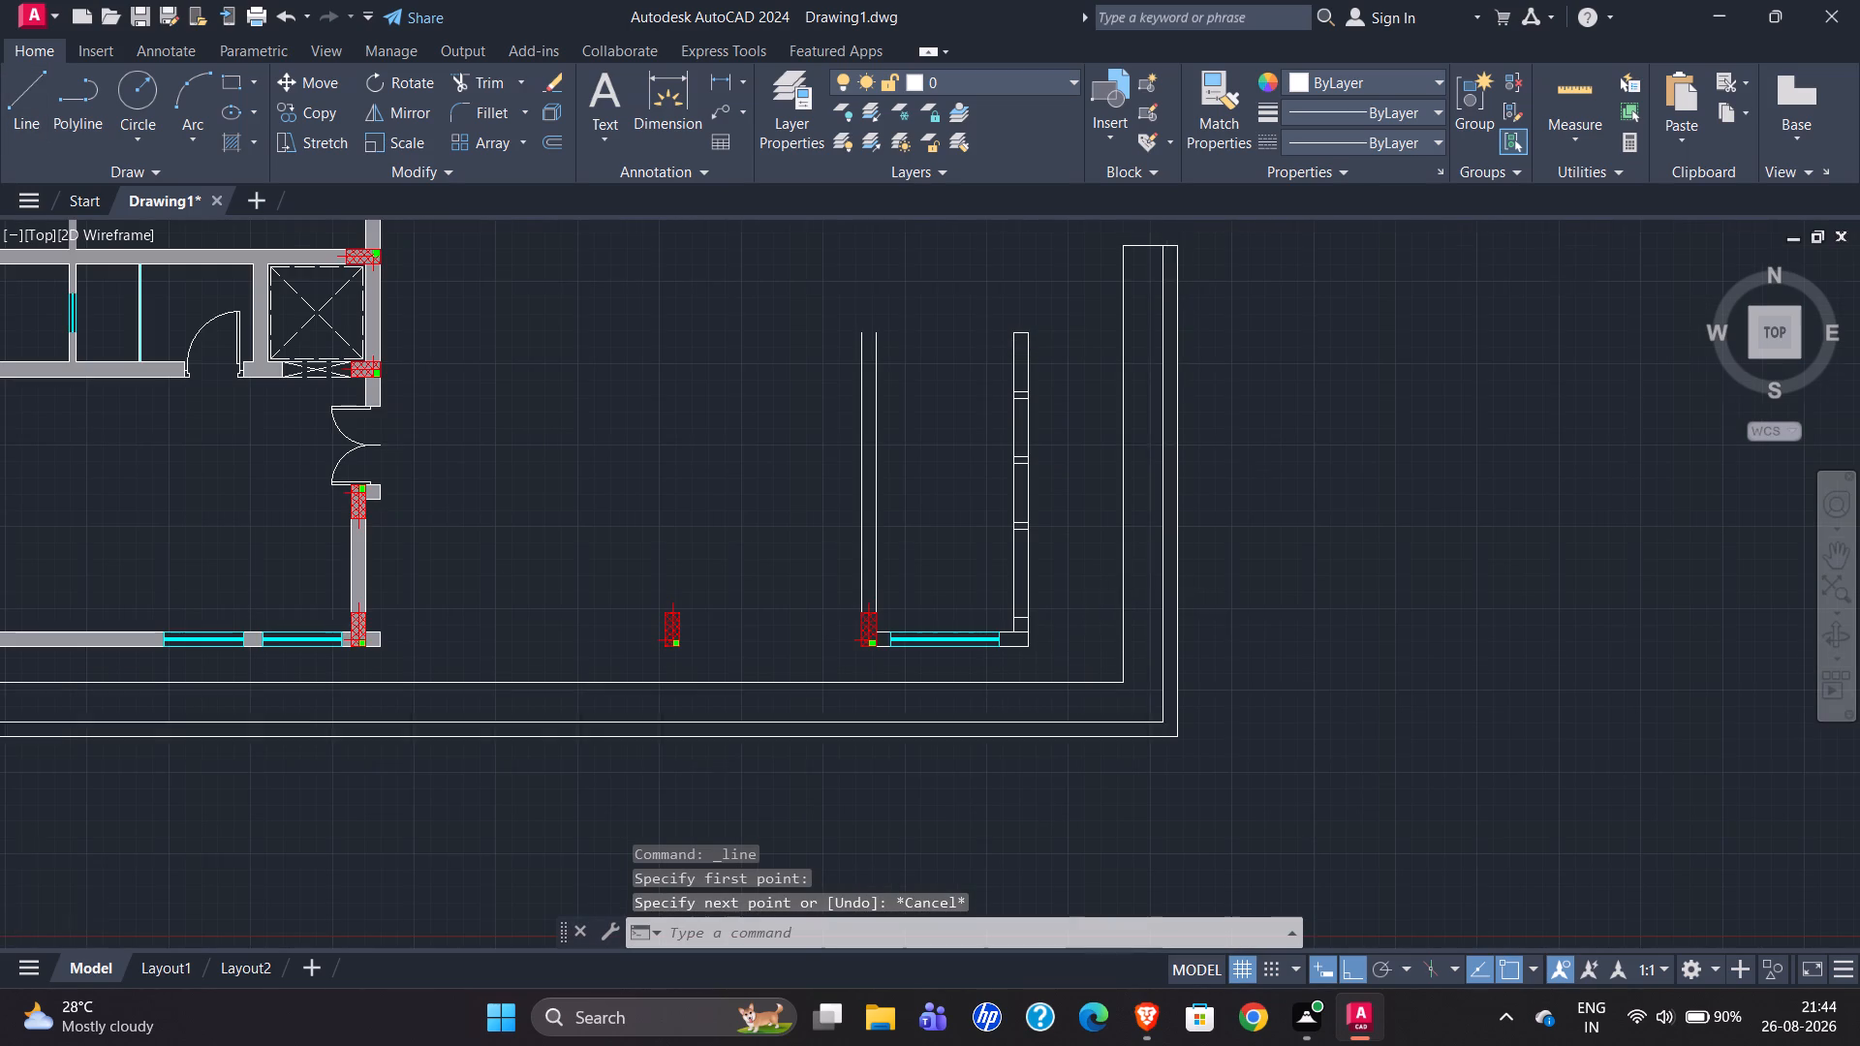
scroll(1158, 593, down, 1)
scroll(151, 580, up, 3)
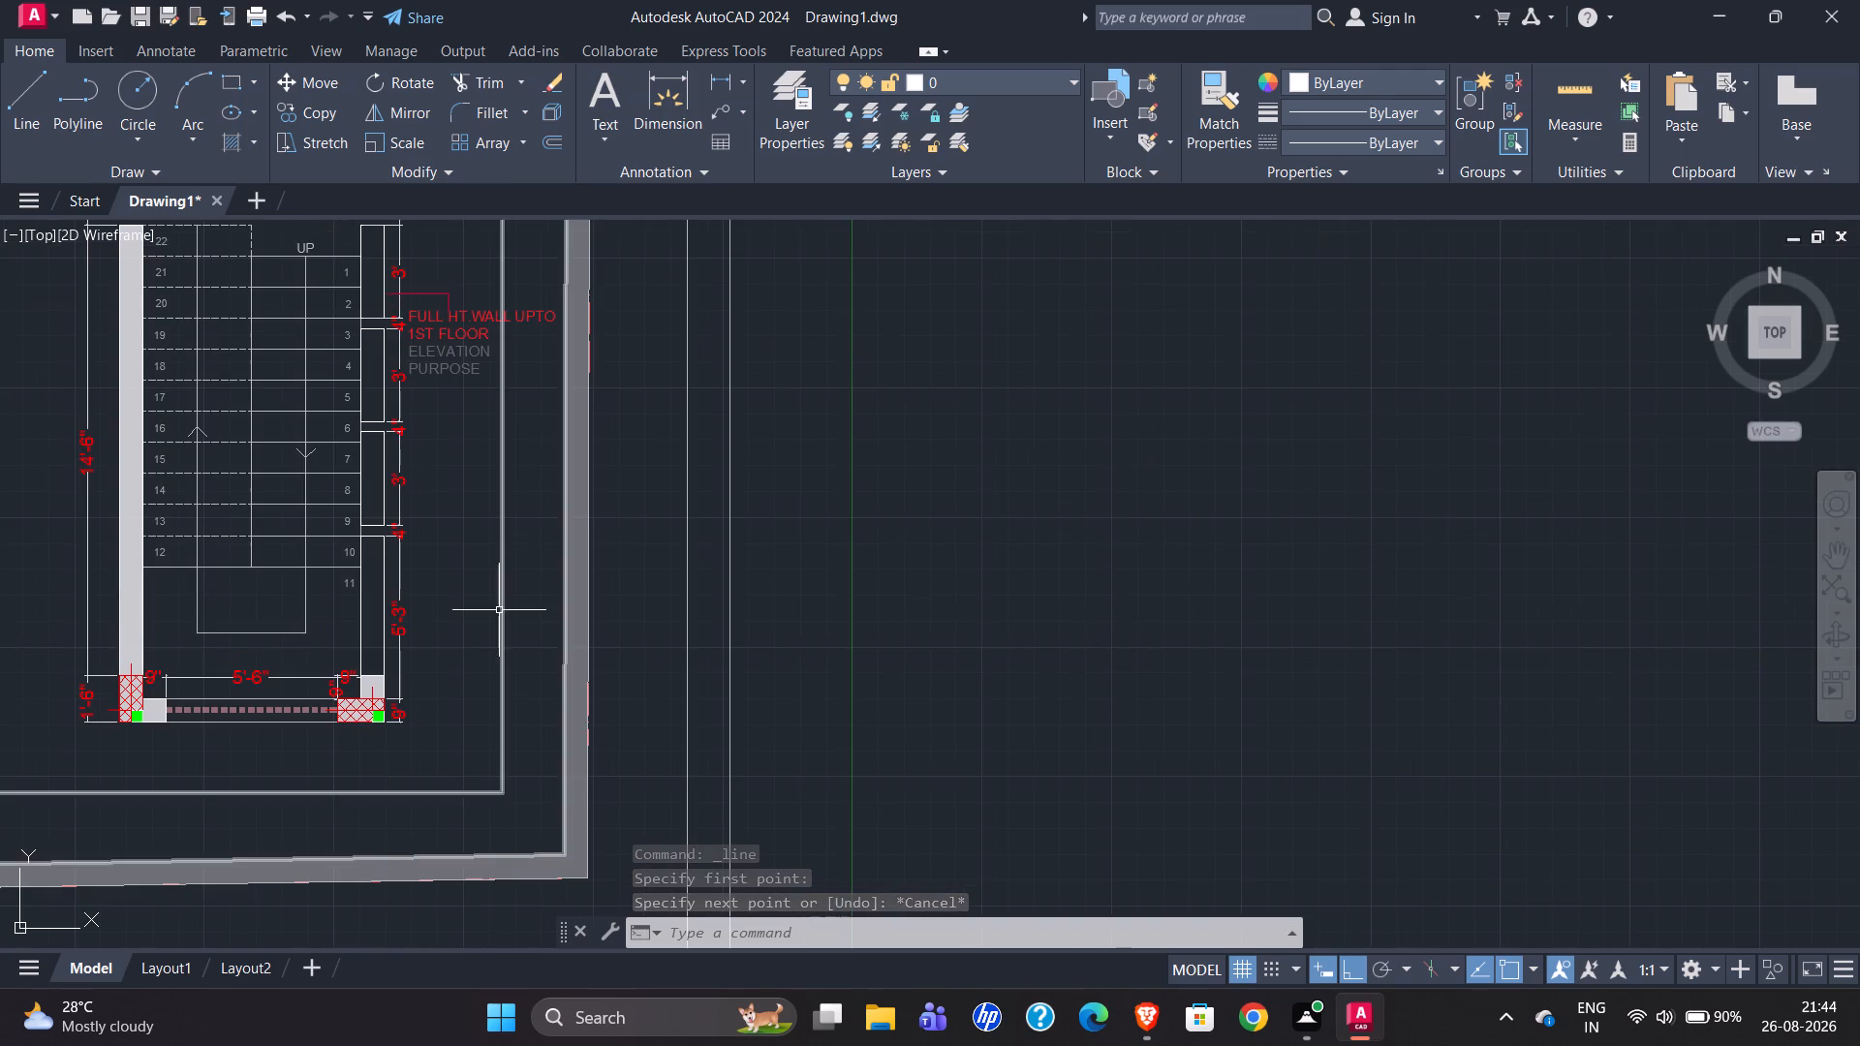
scroll(336, 576, up, 3)
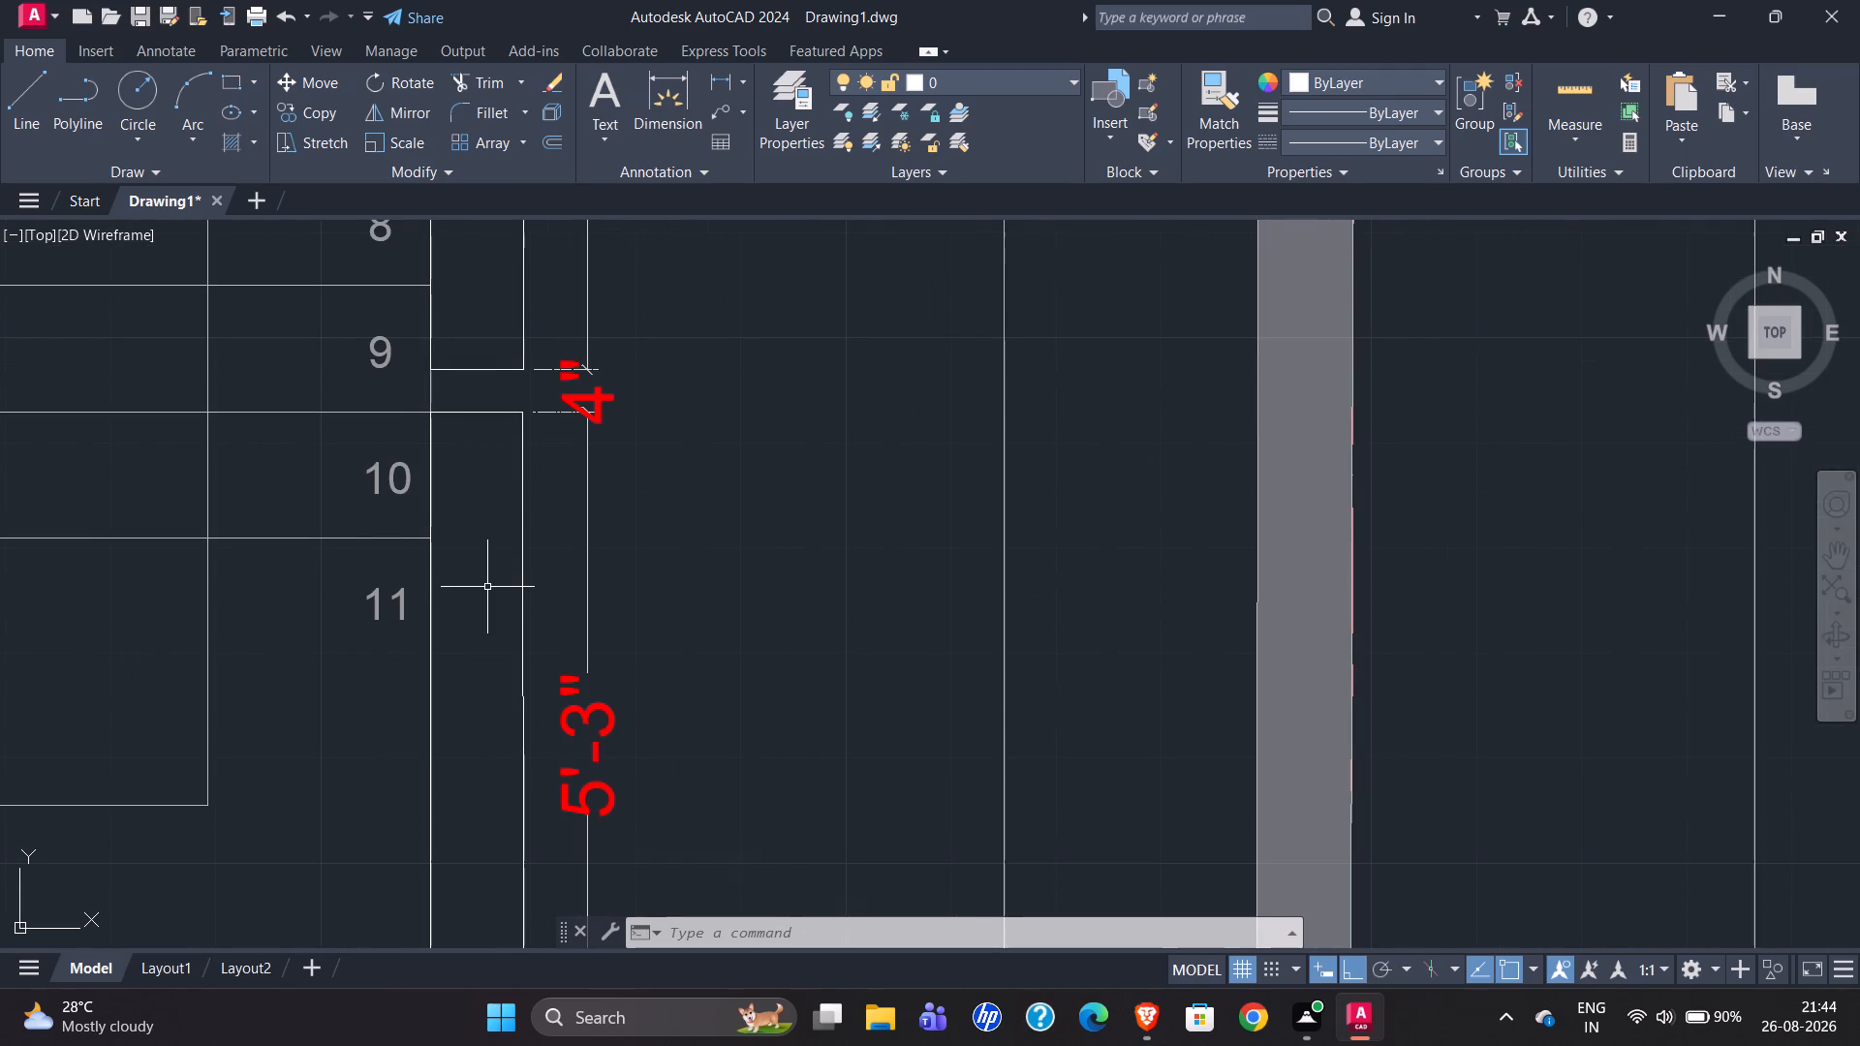
scroll(483, 590, down, 1)
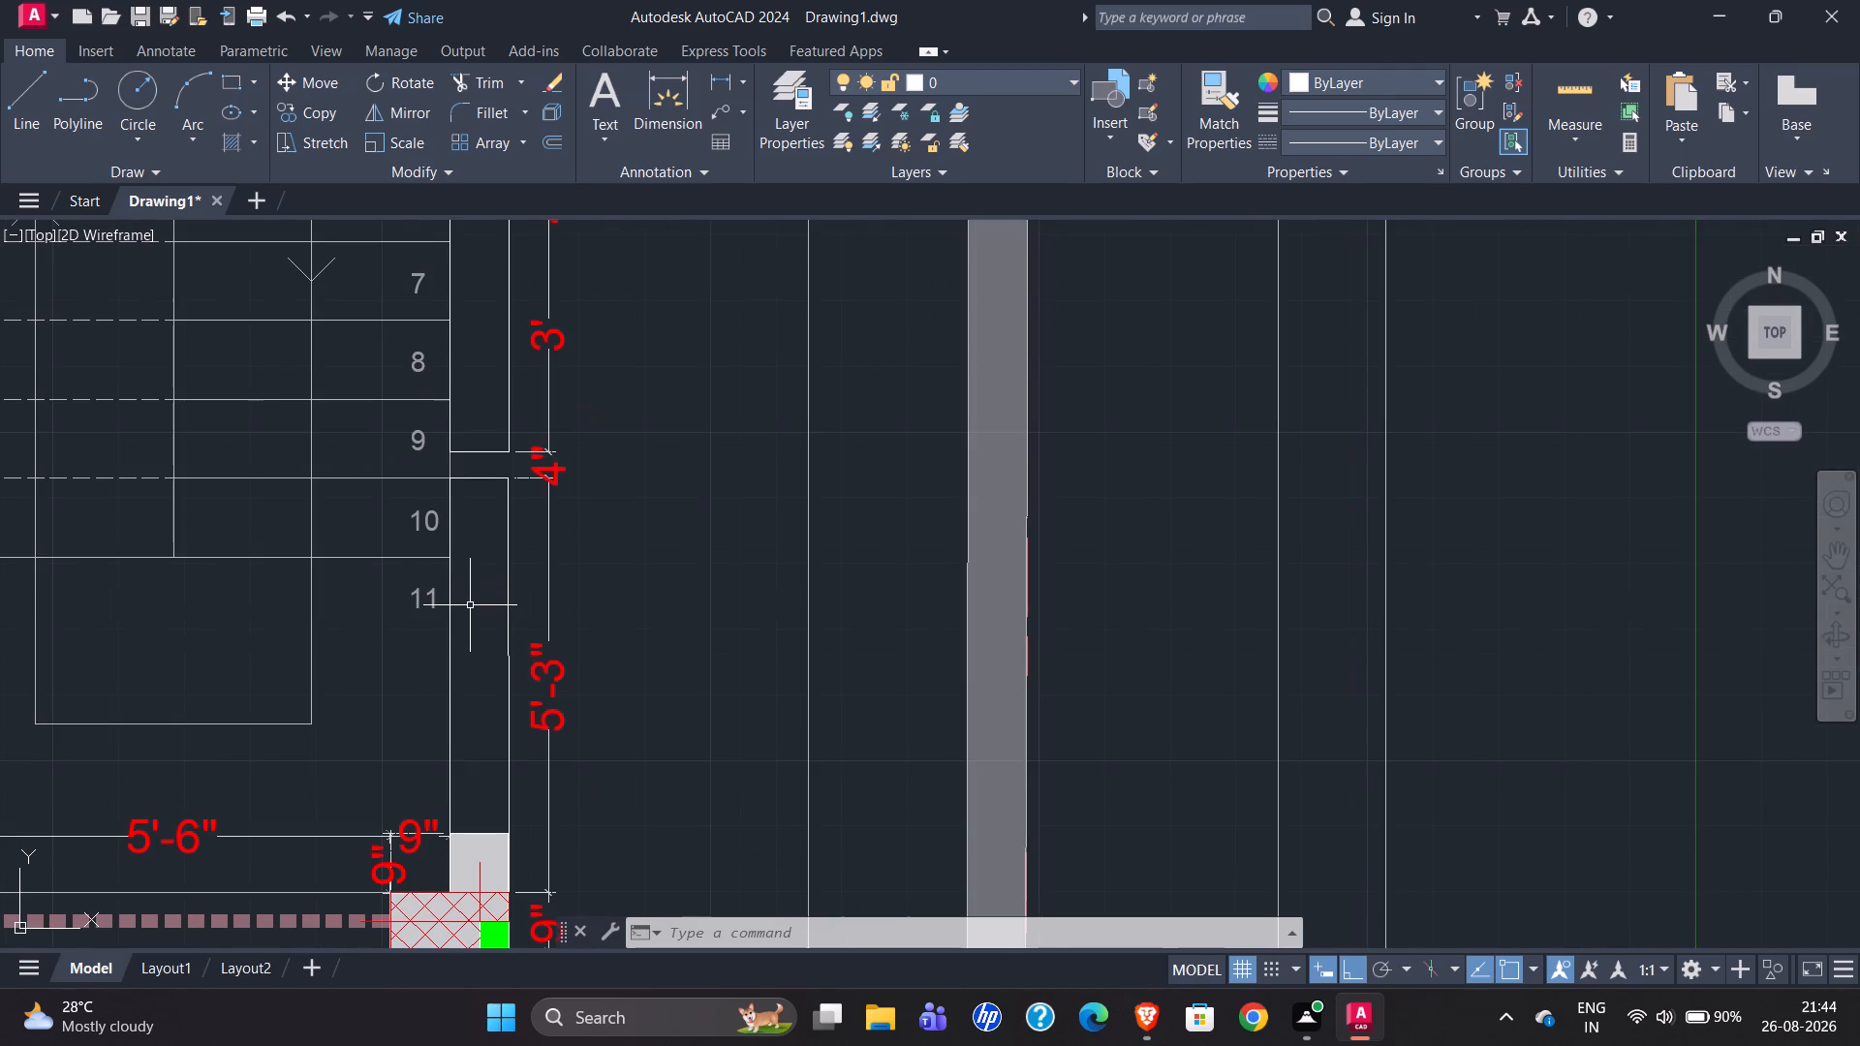
scroll(444, 642, down, 1)
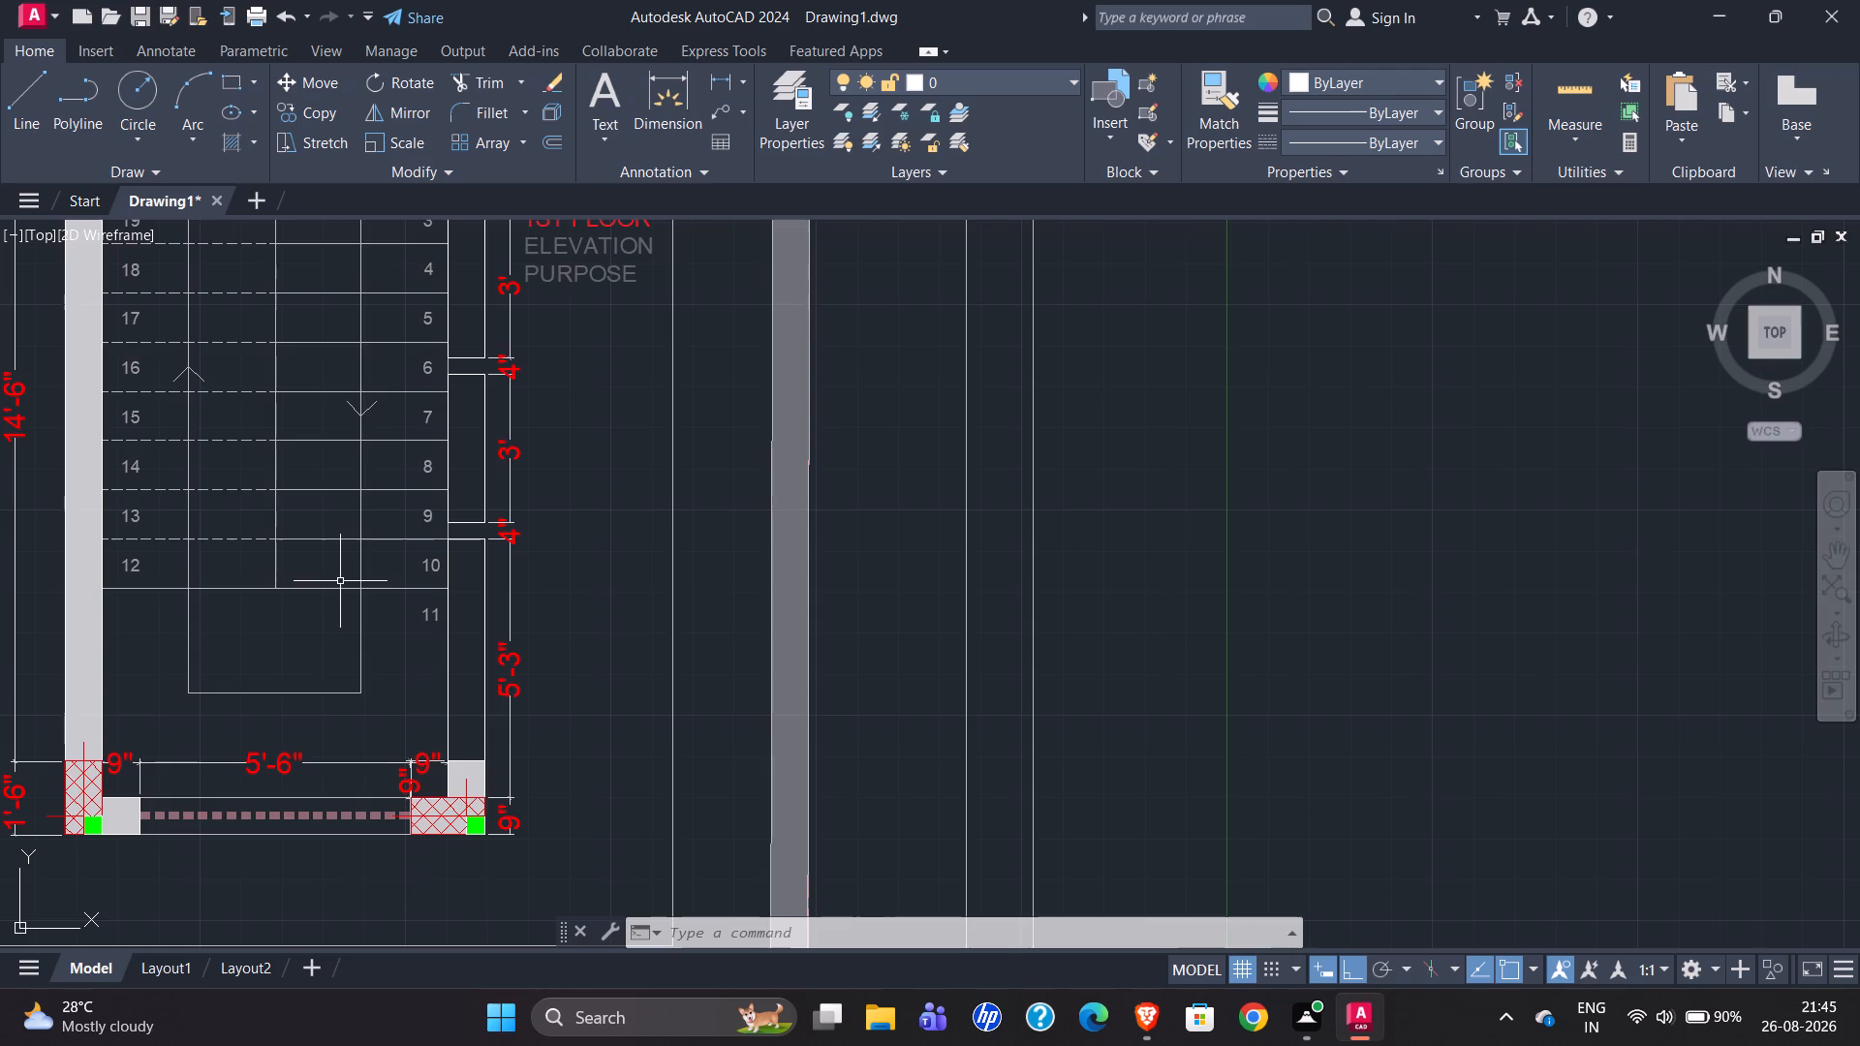
scroll(298, 693, down, 1)
scroll(307, 318, up, 1)
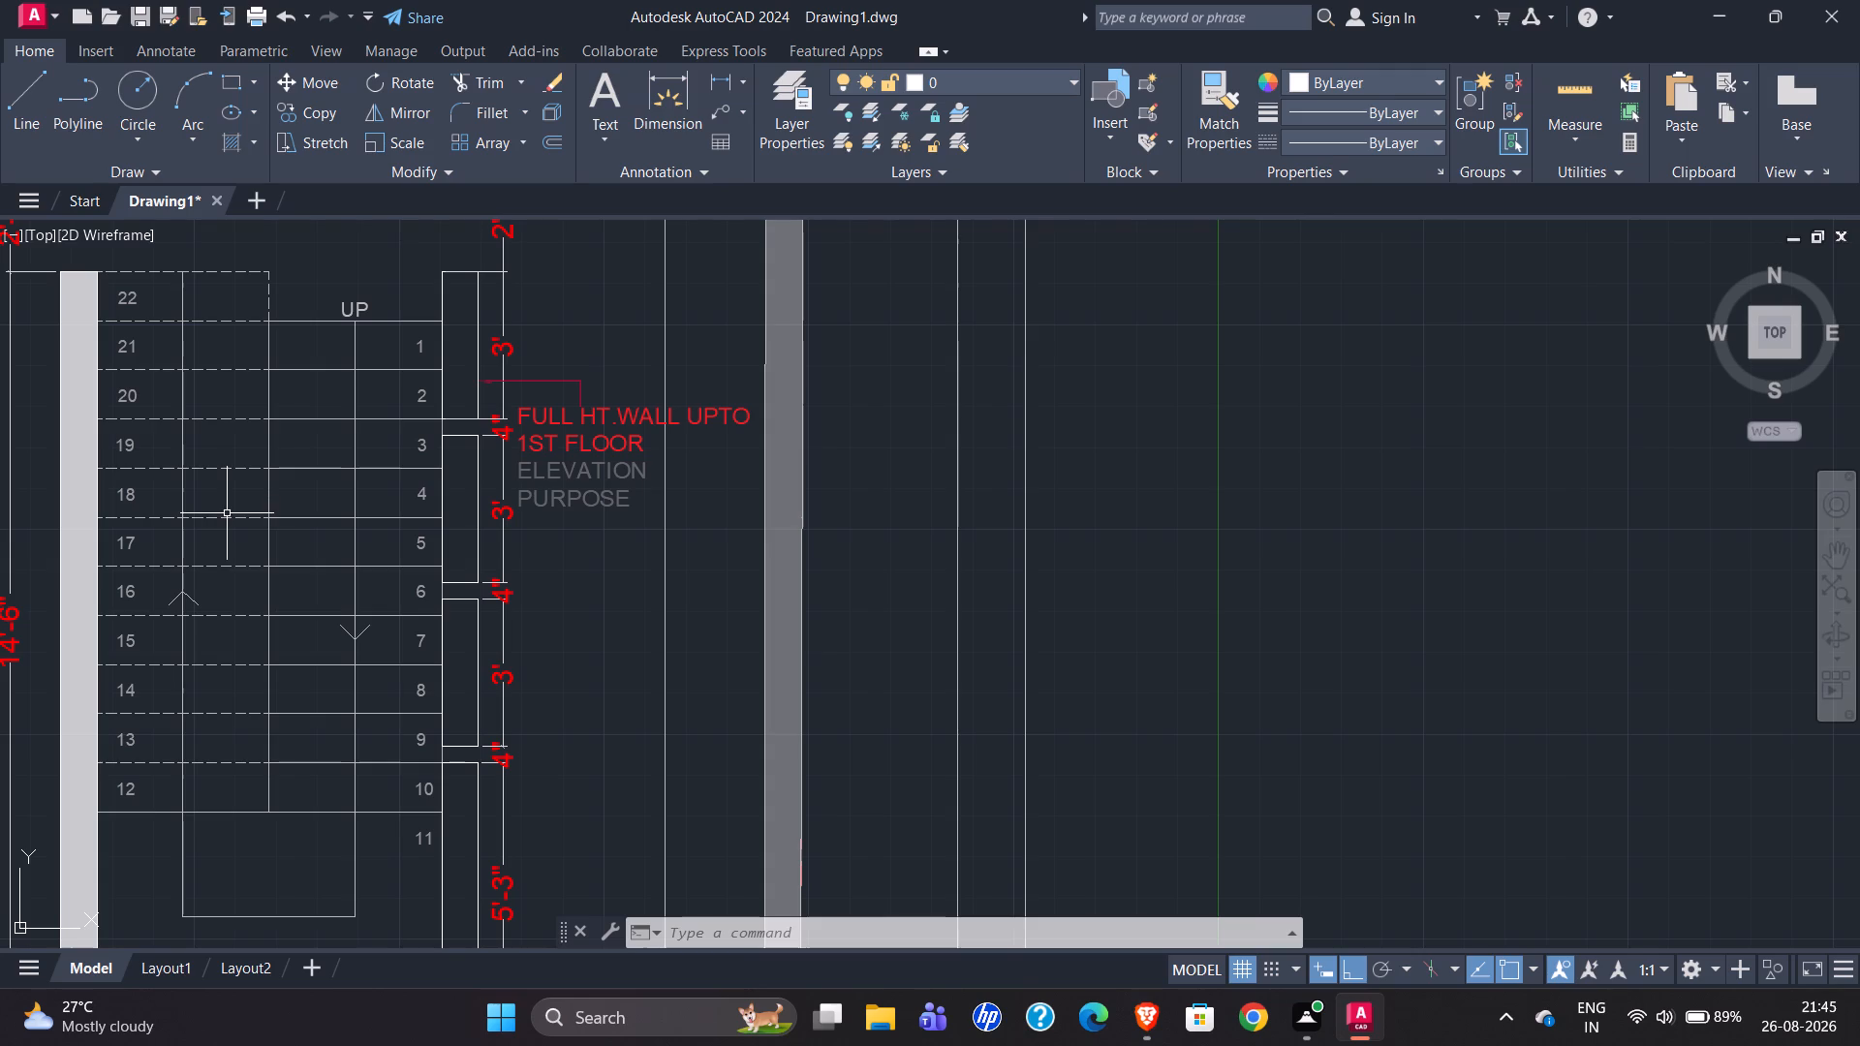
scroll(129, 500, down, 4)
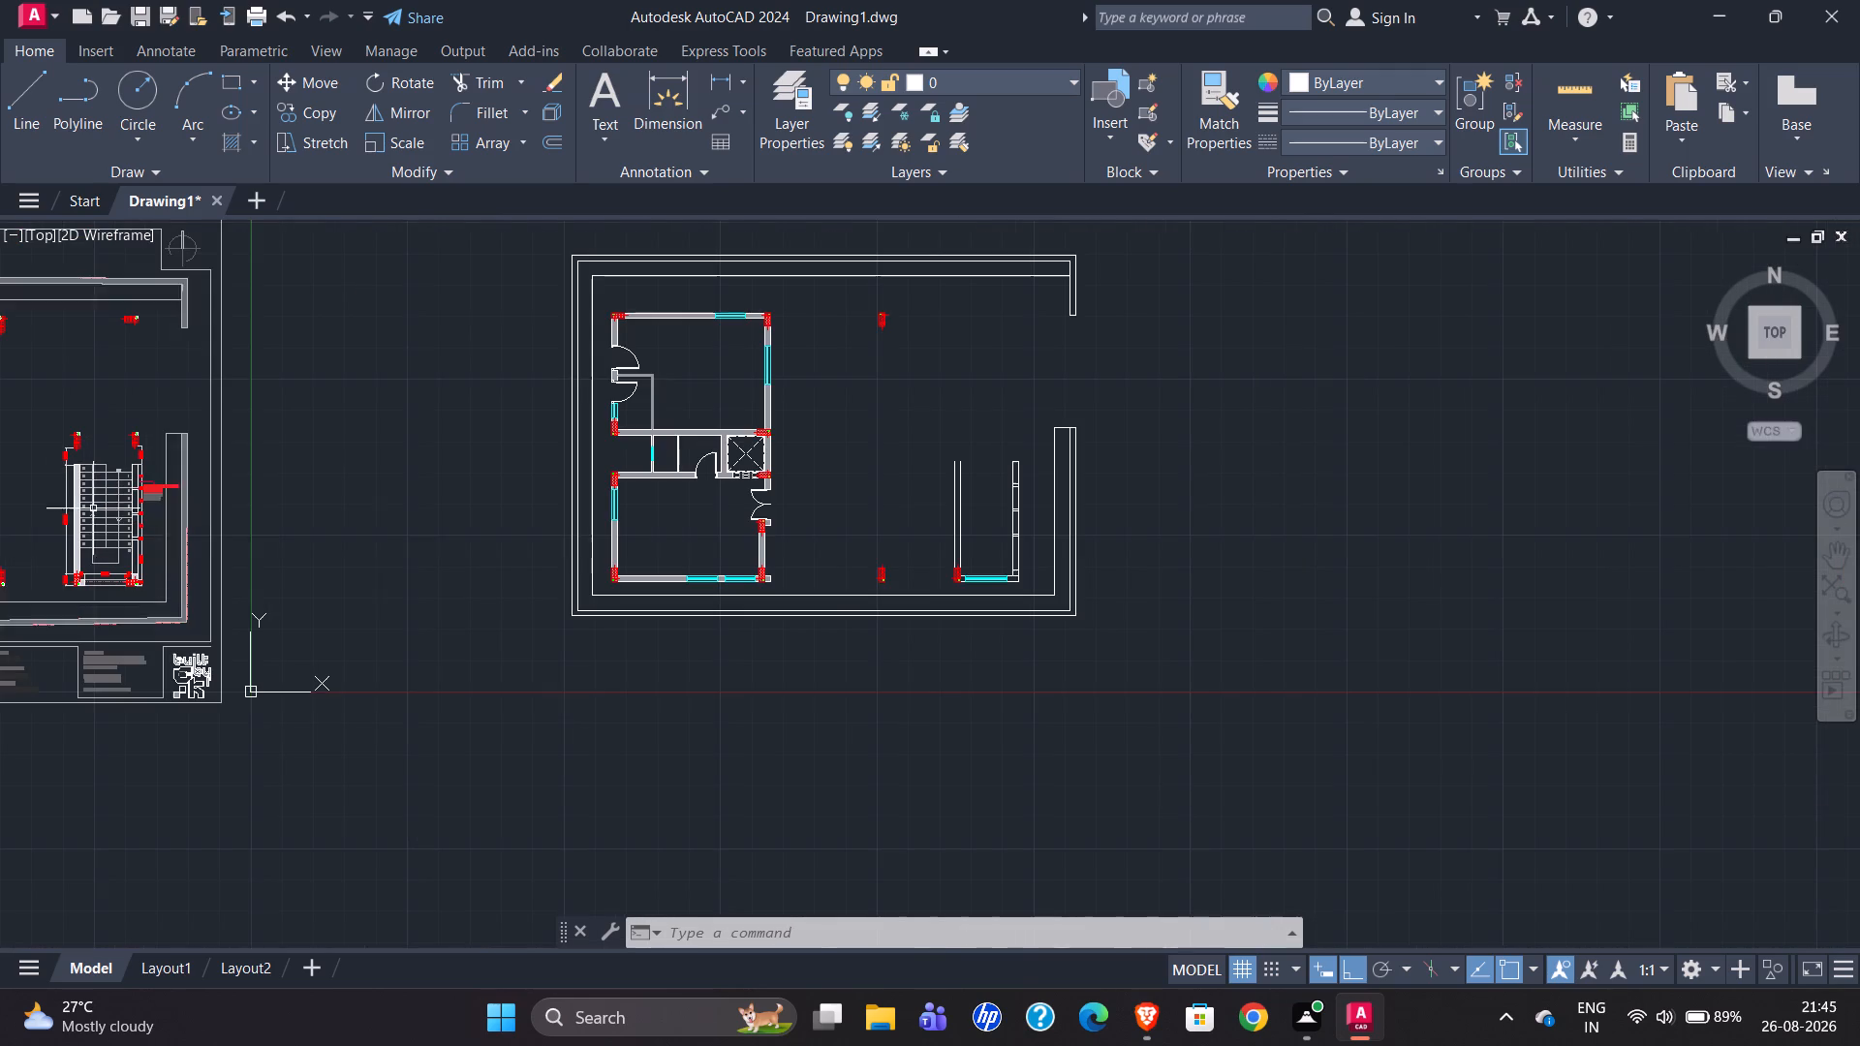
Trim the outer face line of the staircase's right wall at the three 4" gaps.
scroll(990, 490, up, 3)
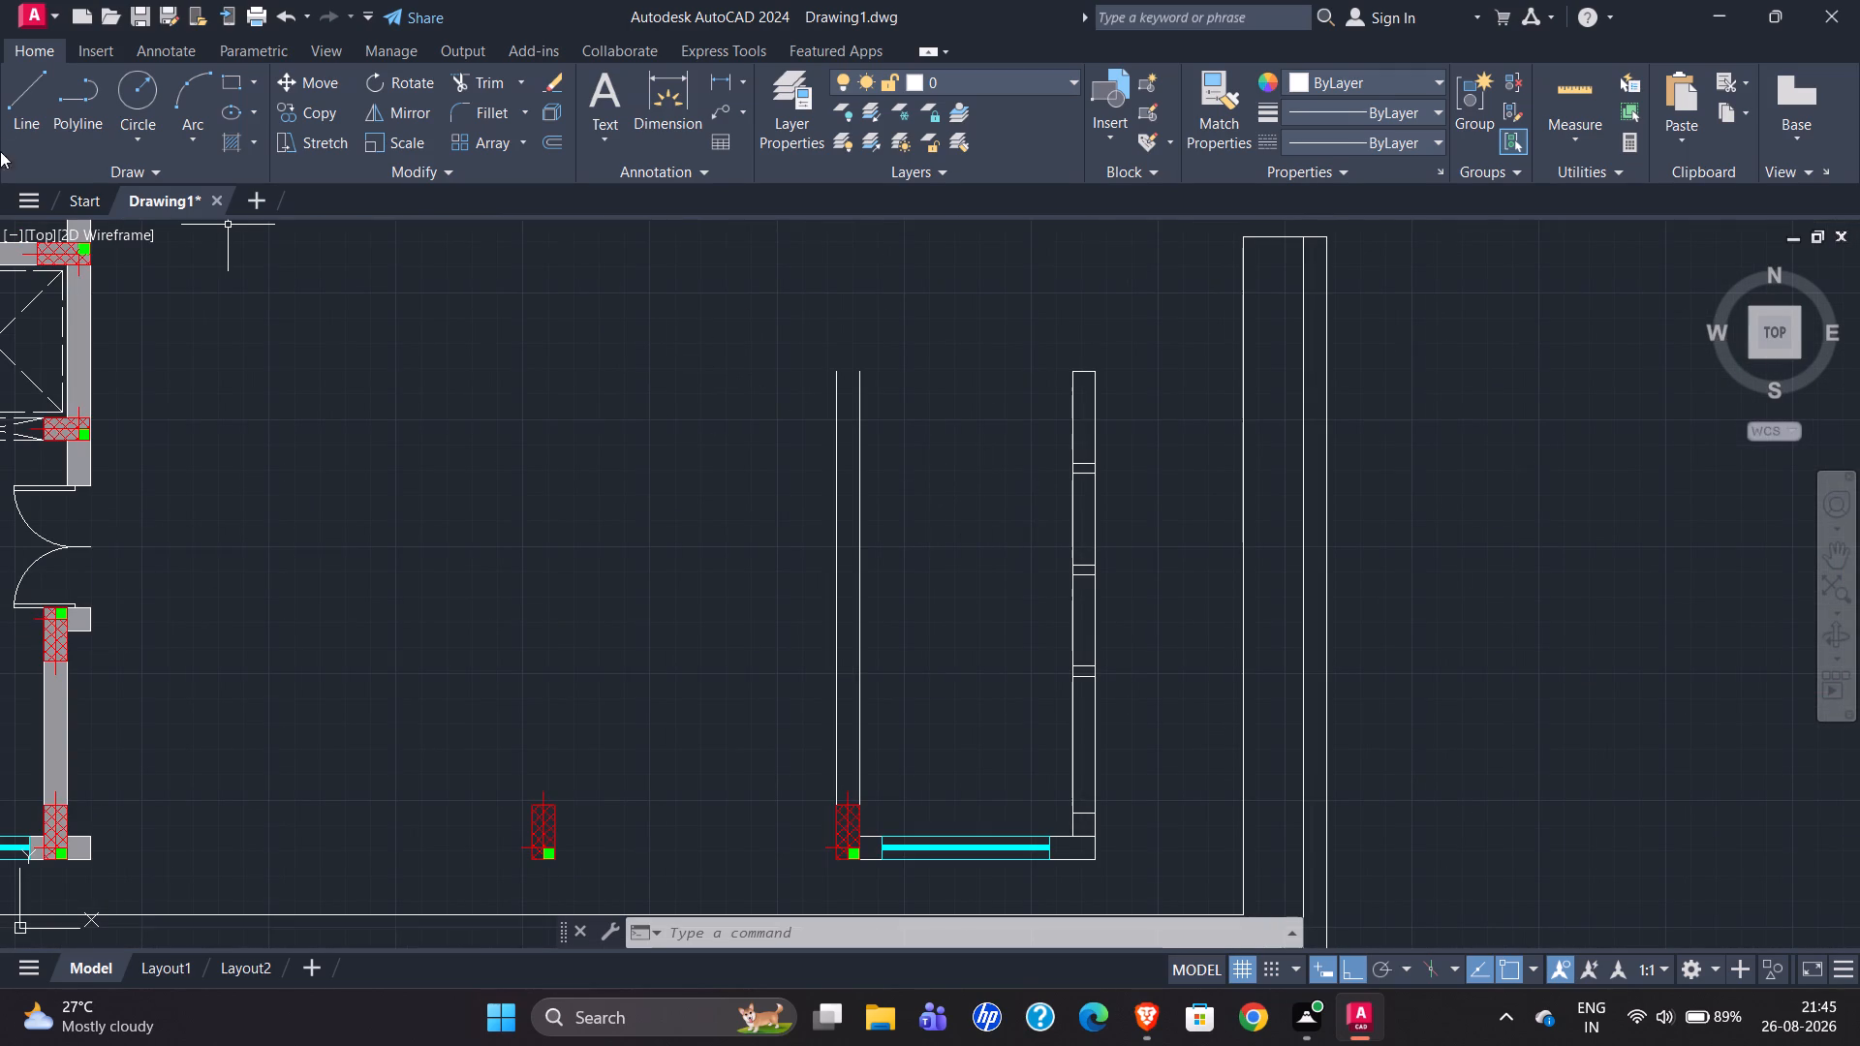
click(481, 84)
scroll(1151, 495, up, 2)
click(1002, 429)
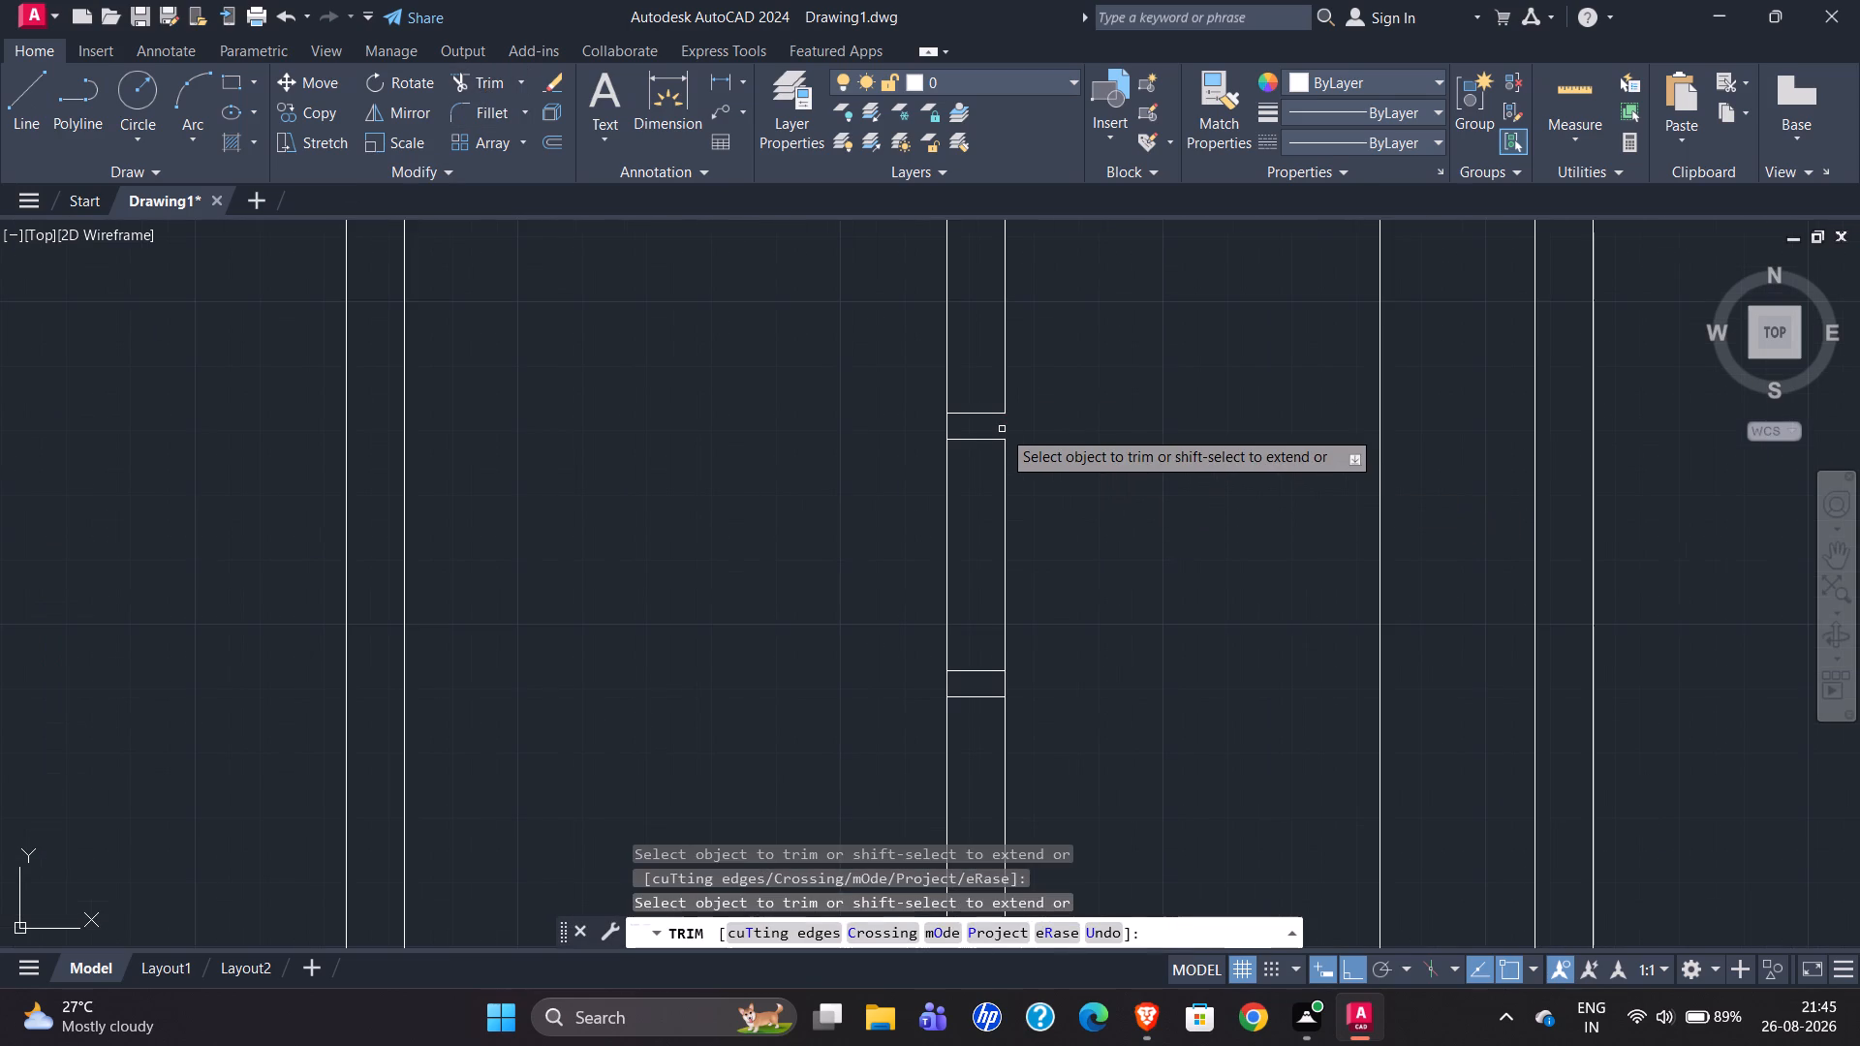
click(1004, 690)
scroll(1066, 353, down, 1)
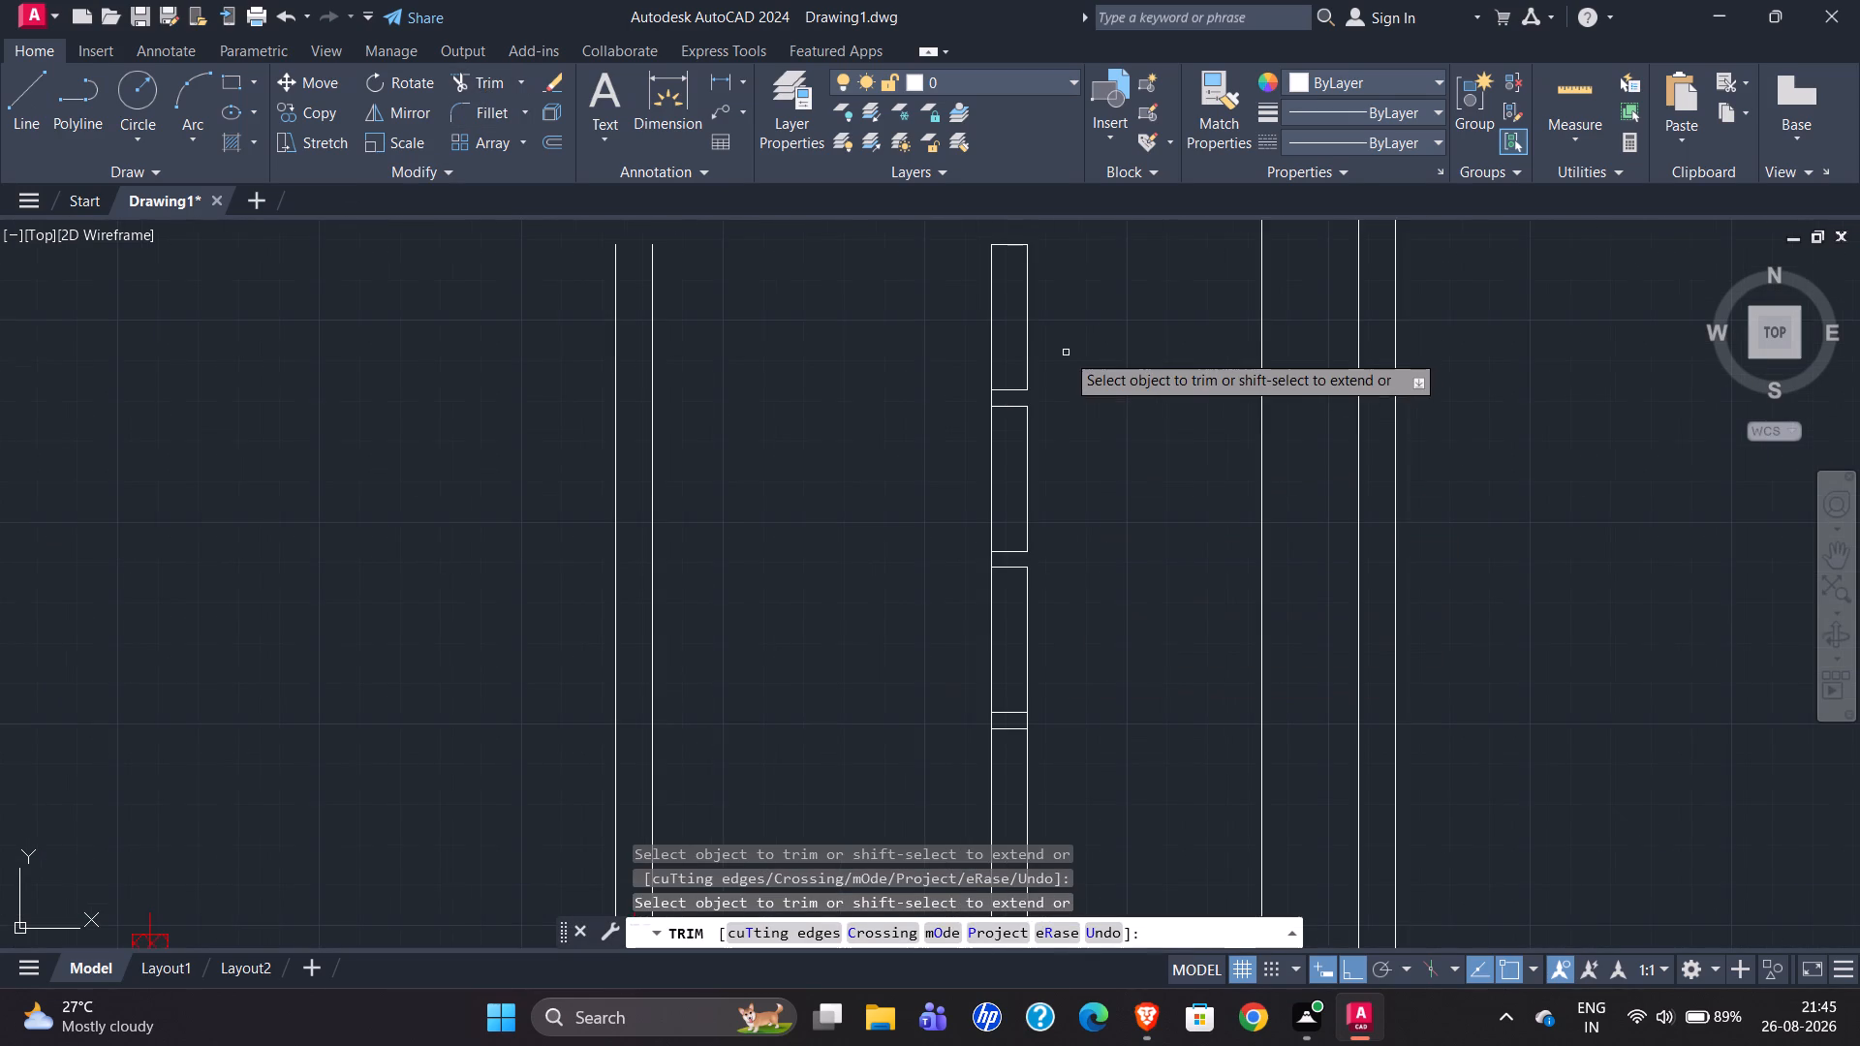
scroll(1068, 357, down, 1)
scroll(1058, 686, up, 2)
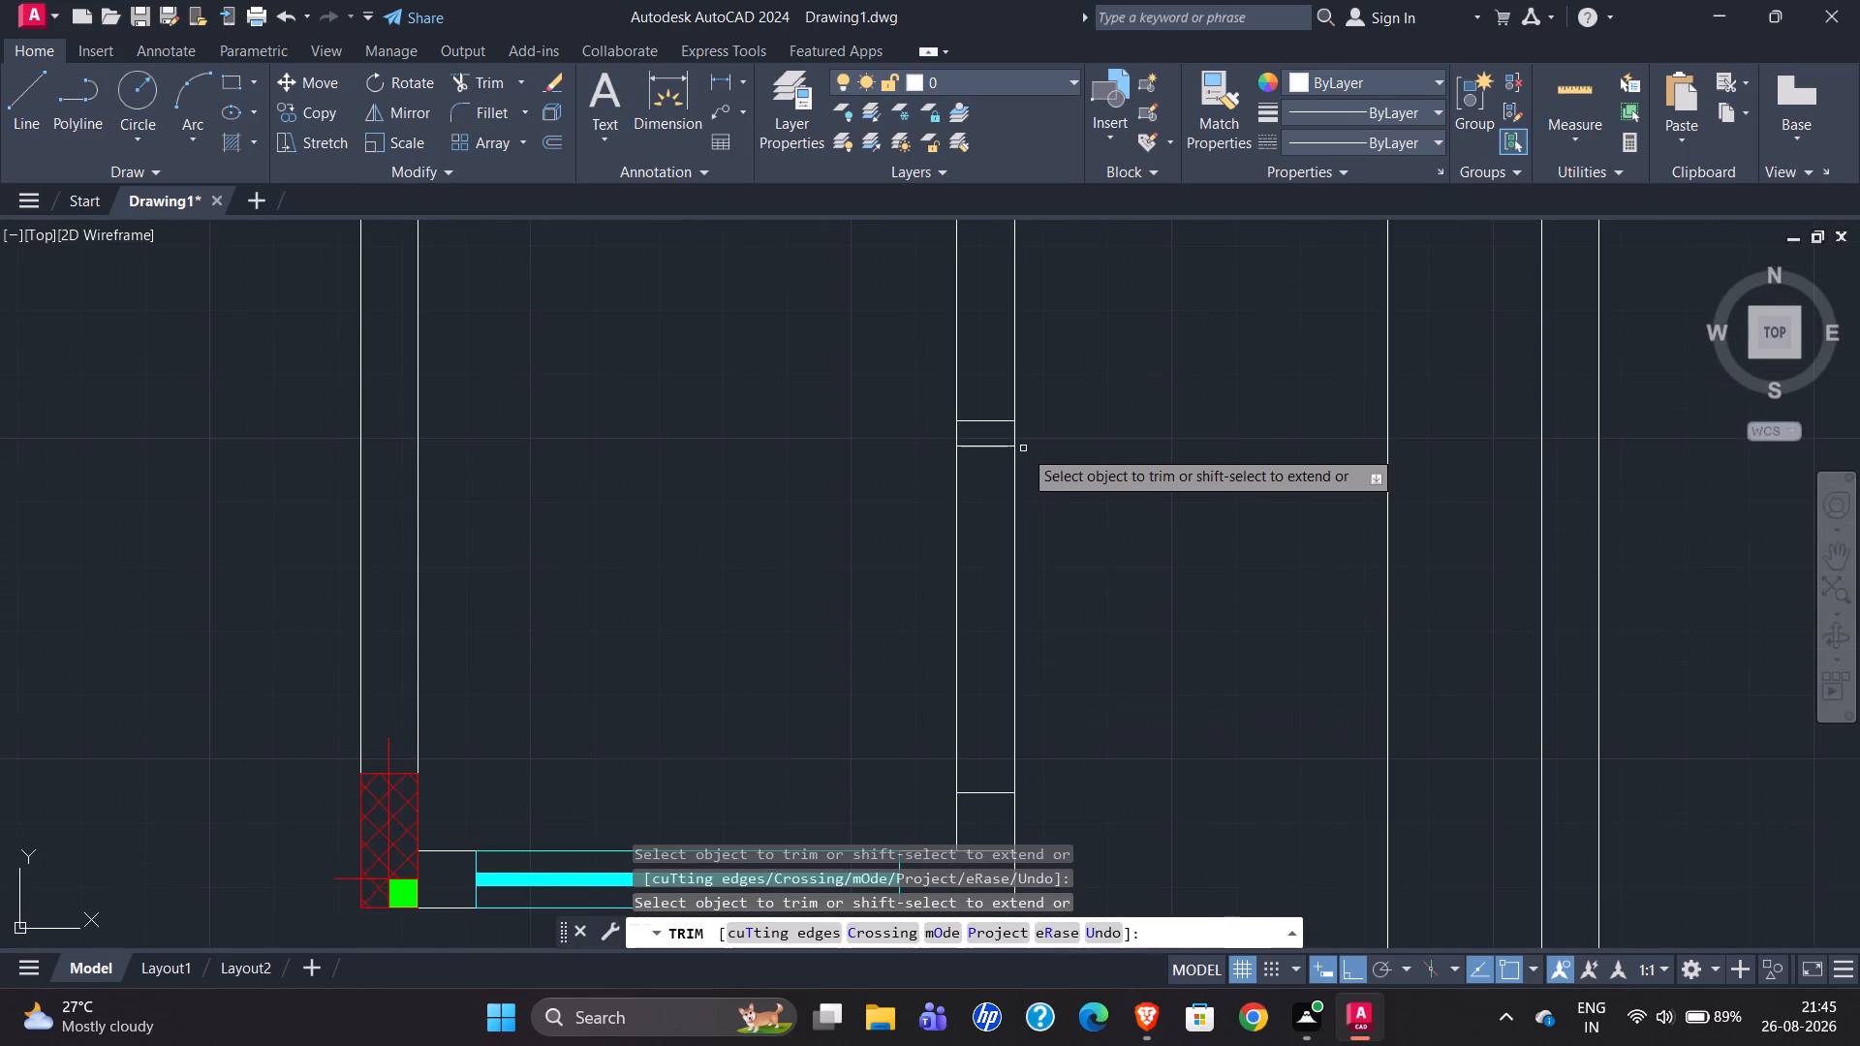
click(1015, 438)
Trim the short inner cross line out of the staircase's lower-right wall corner, following the reference plan.
scroll(1180, 394, down, 4)
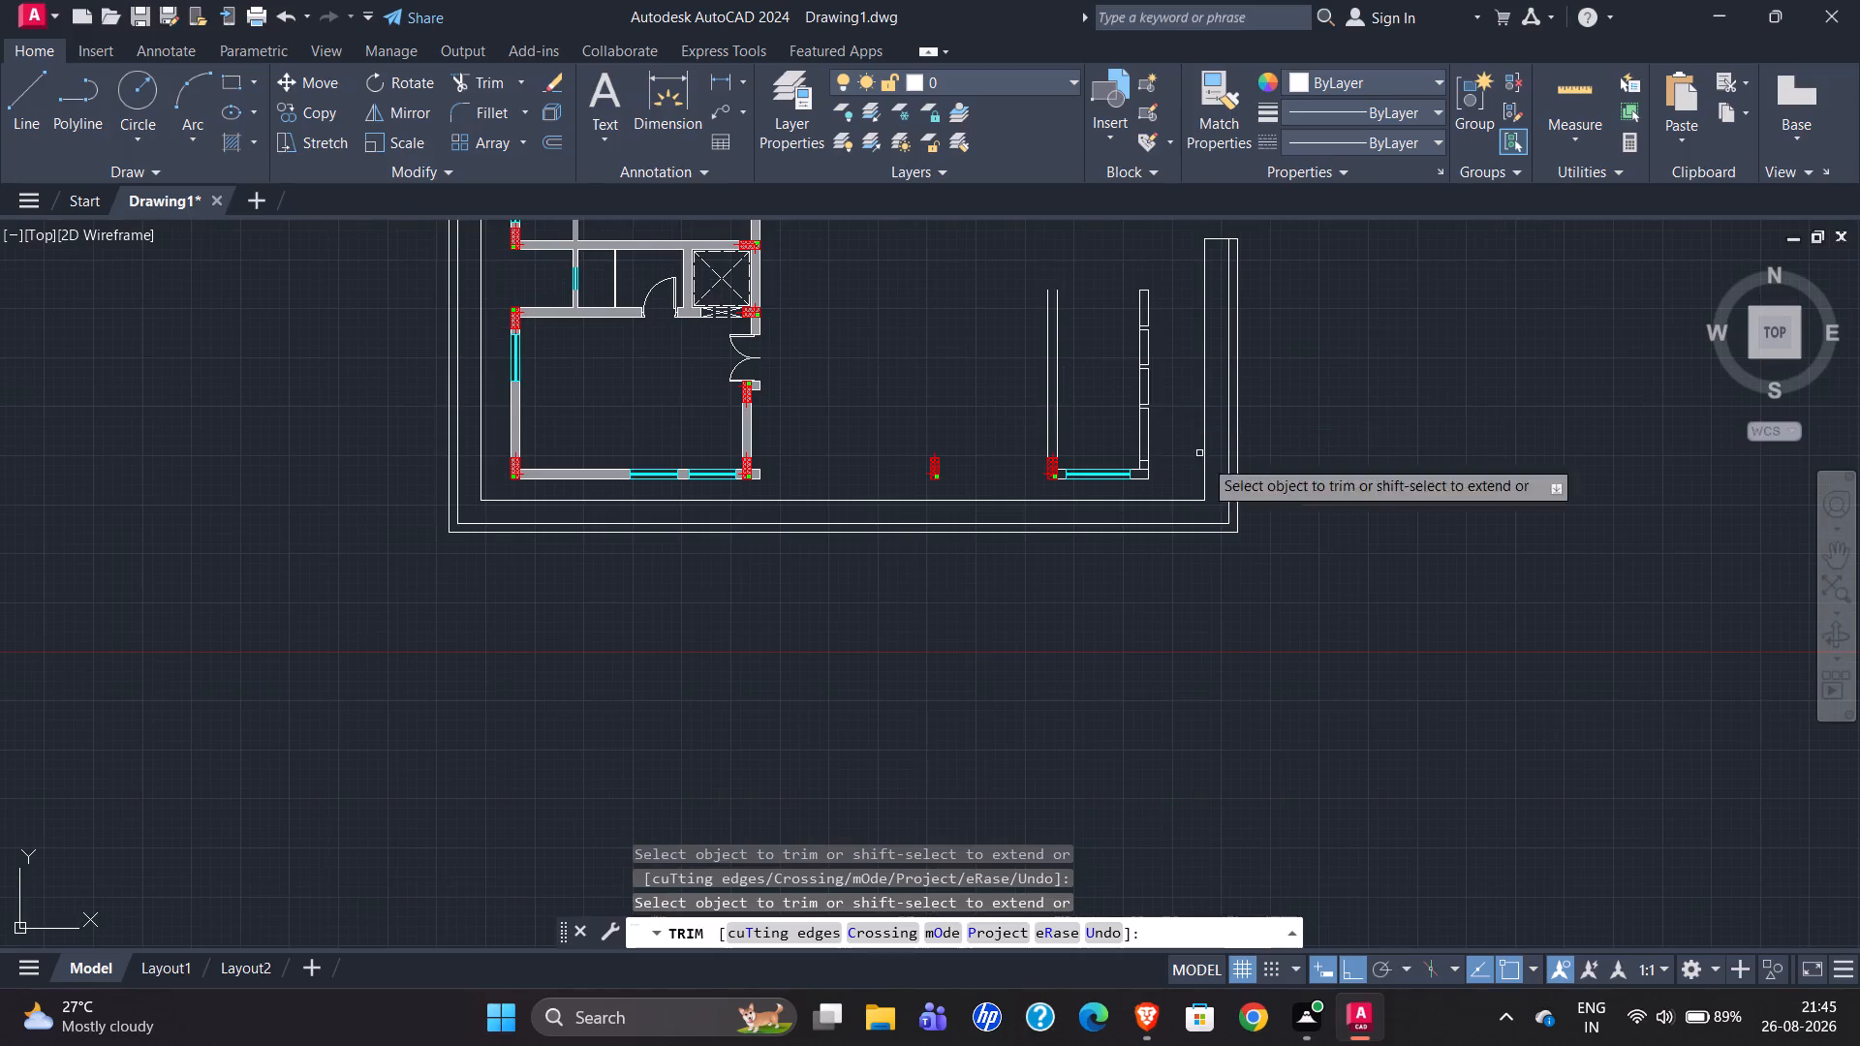
scroll(931, 512, down, 1)
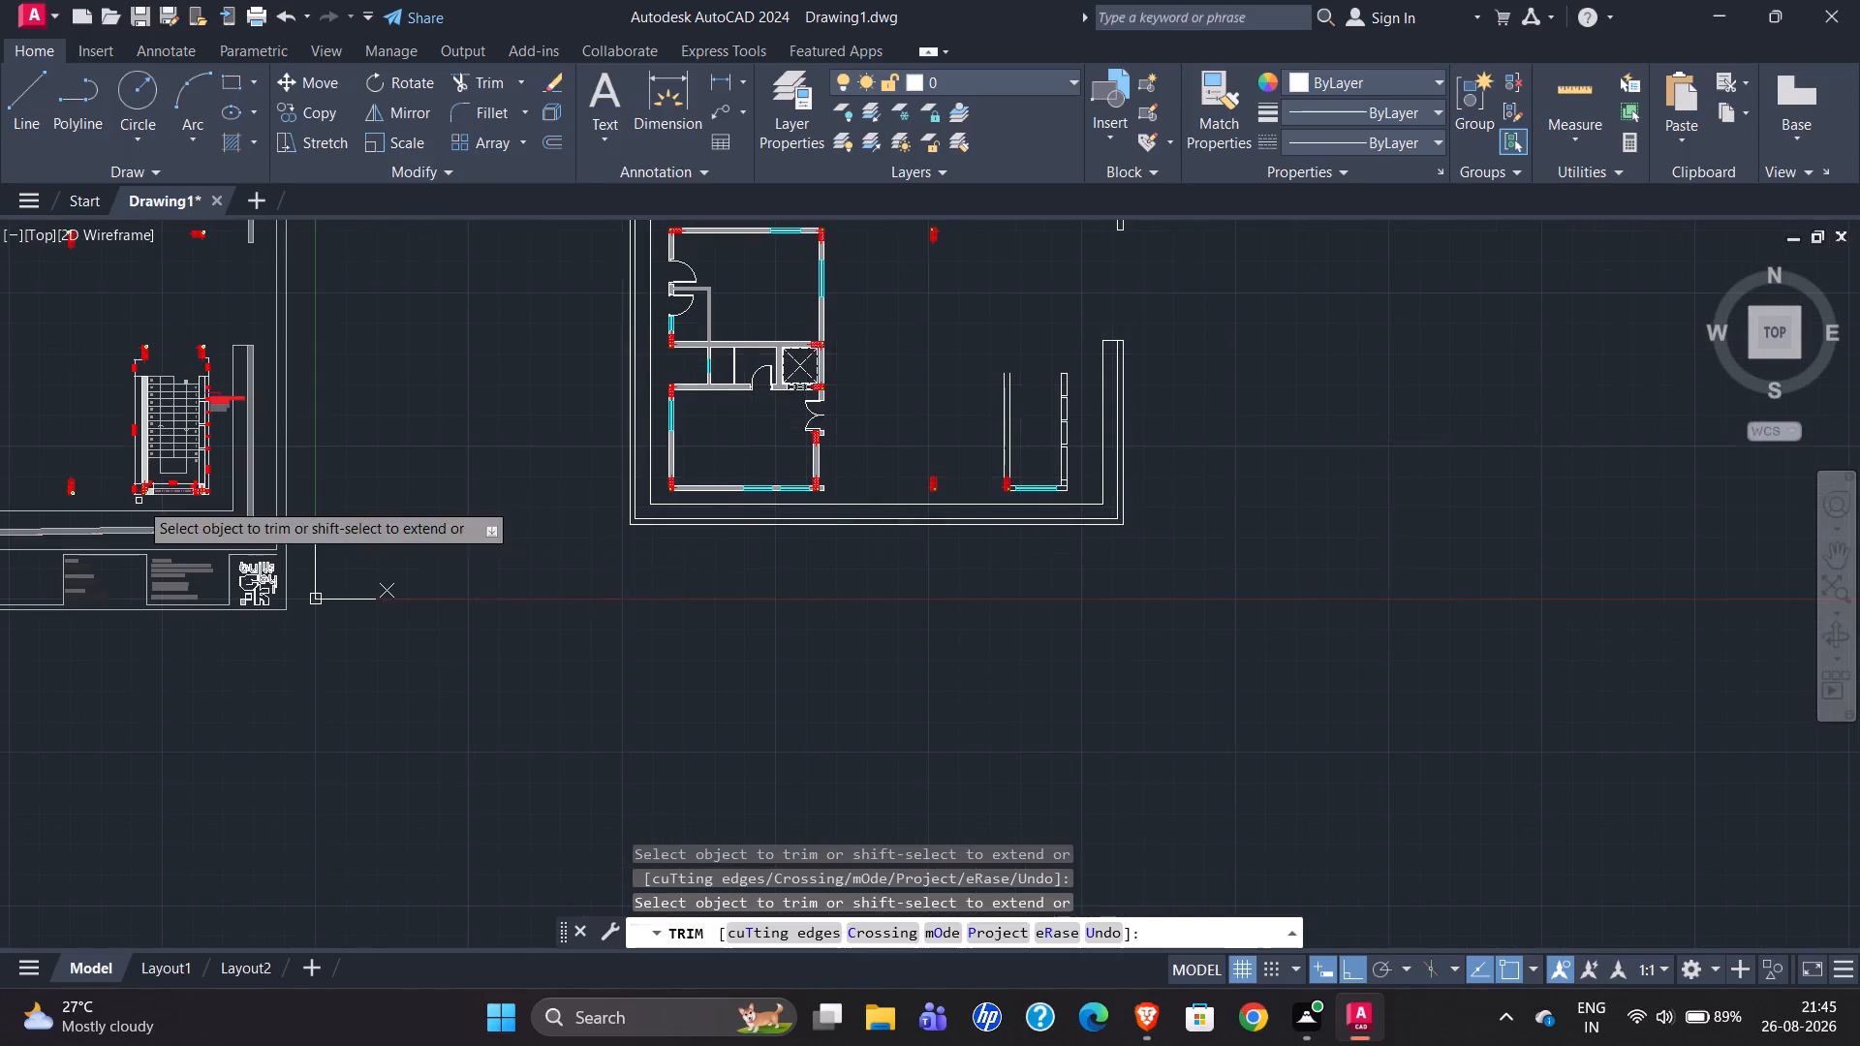
scroll(133, 490, up, 4)
scroll(223, 583, down, 3)
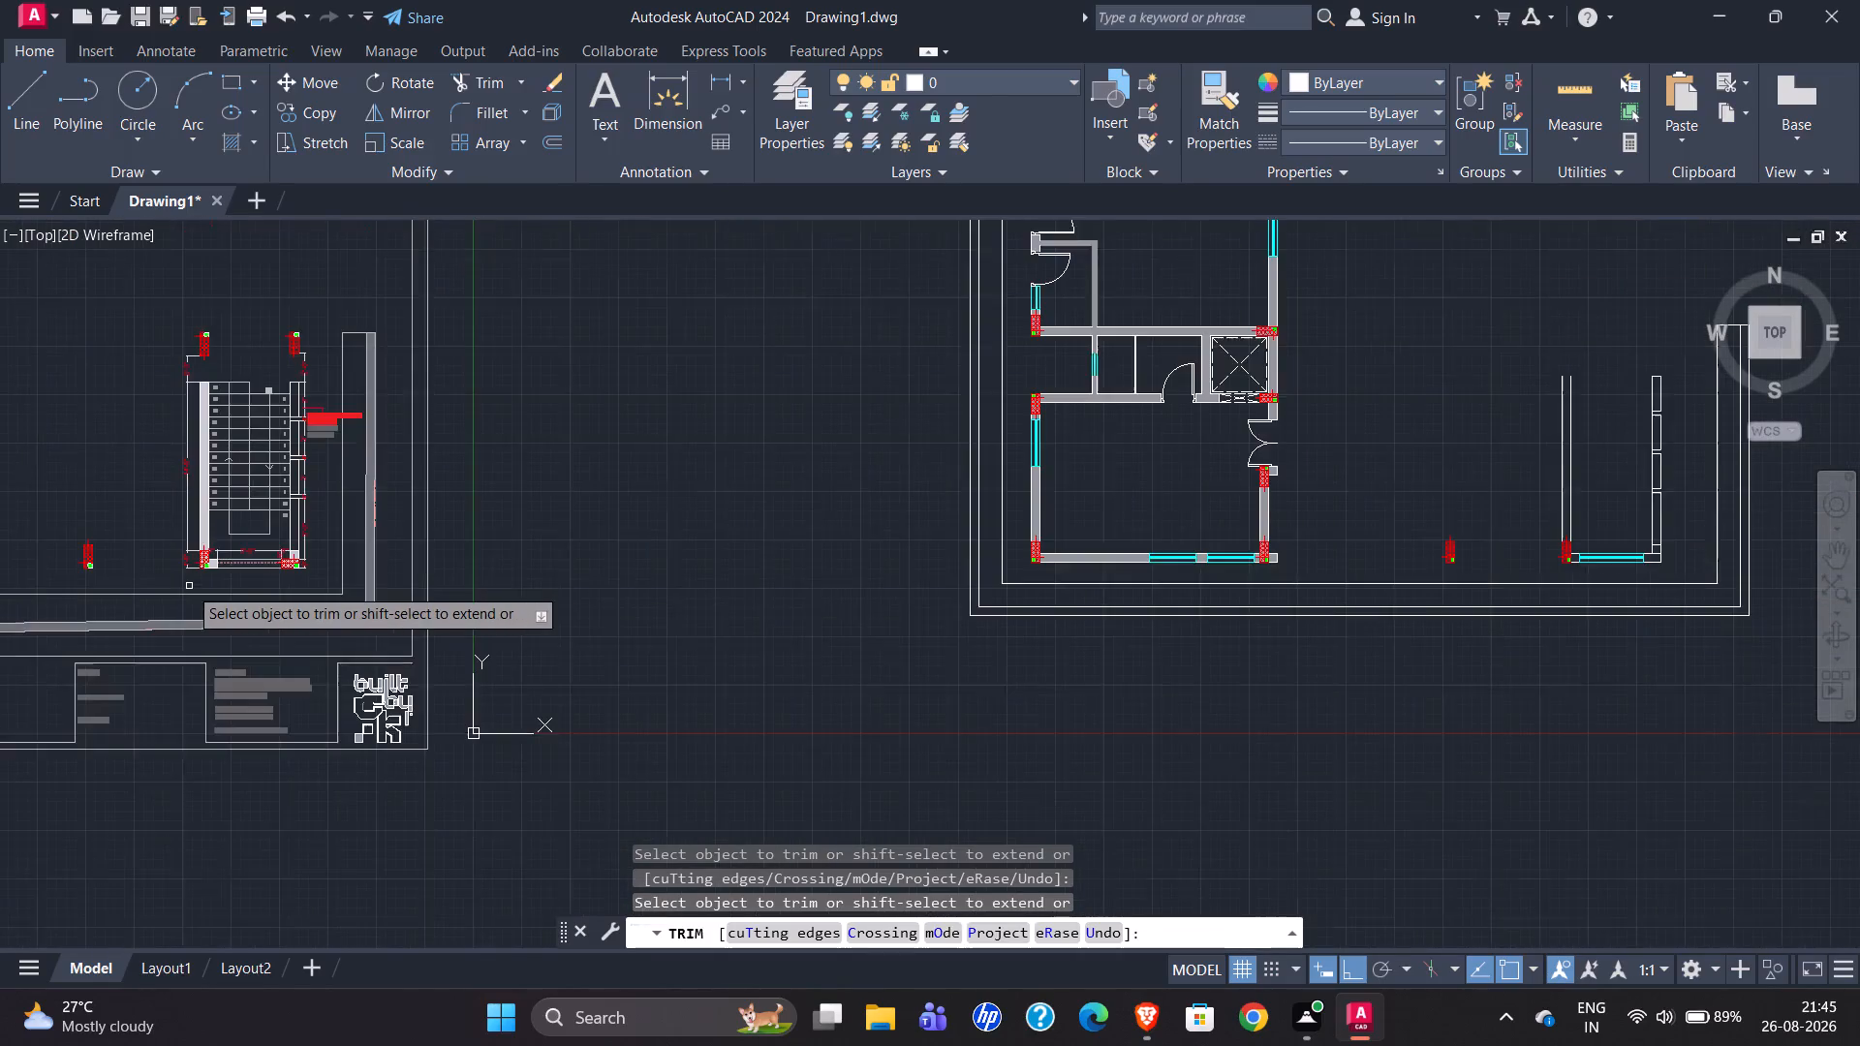
scroll(182, 586, down, 1)
scroll(1111, 583, up, 4)
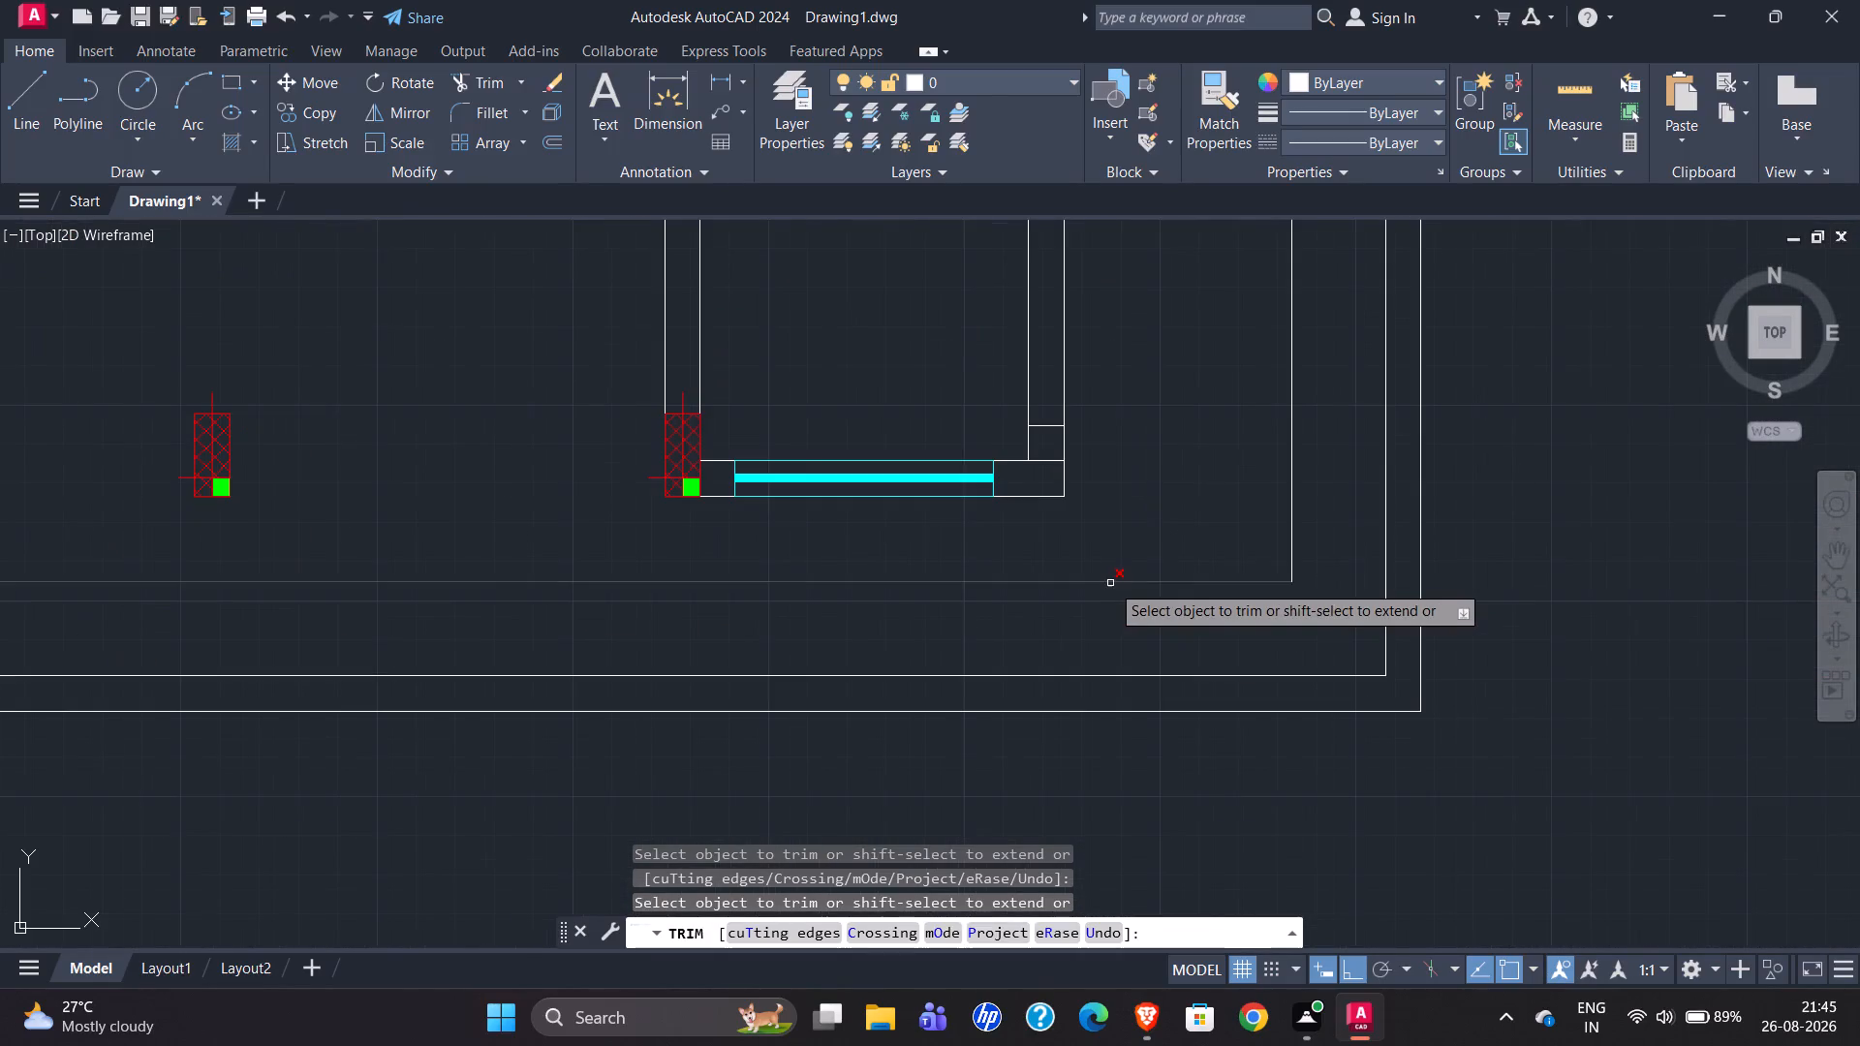
click(1047, 462)
scroll(976, 584, down, 2)
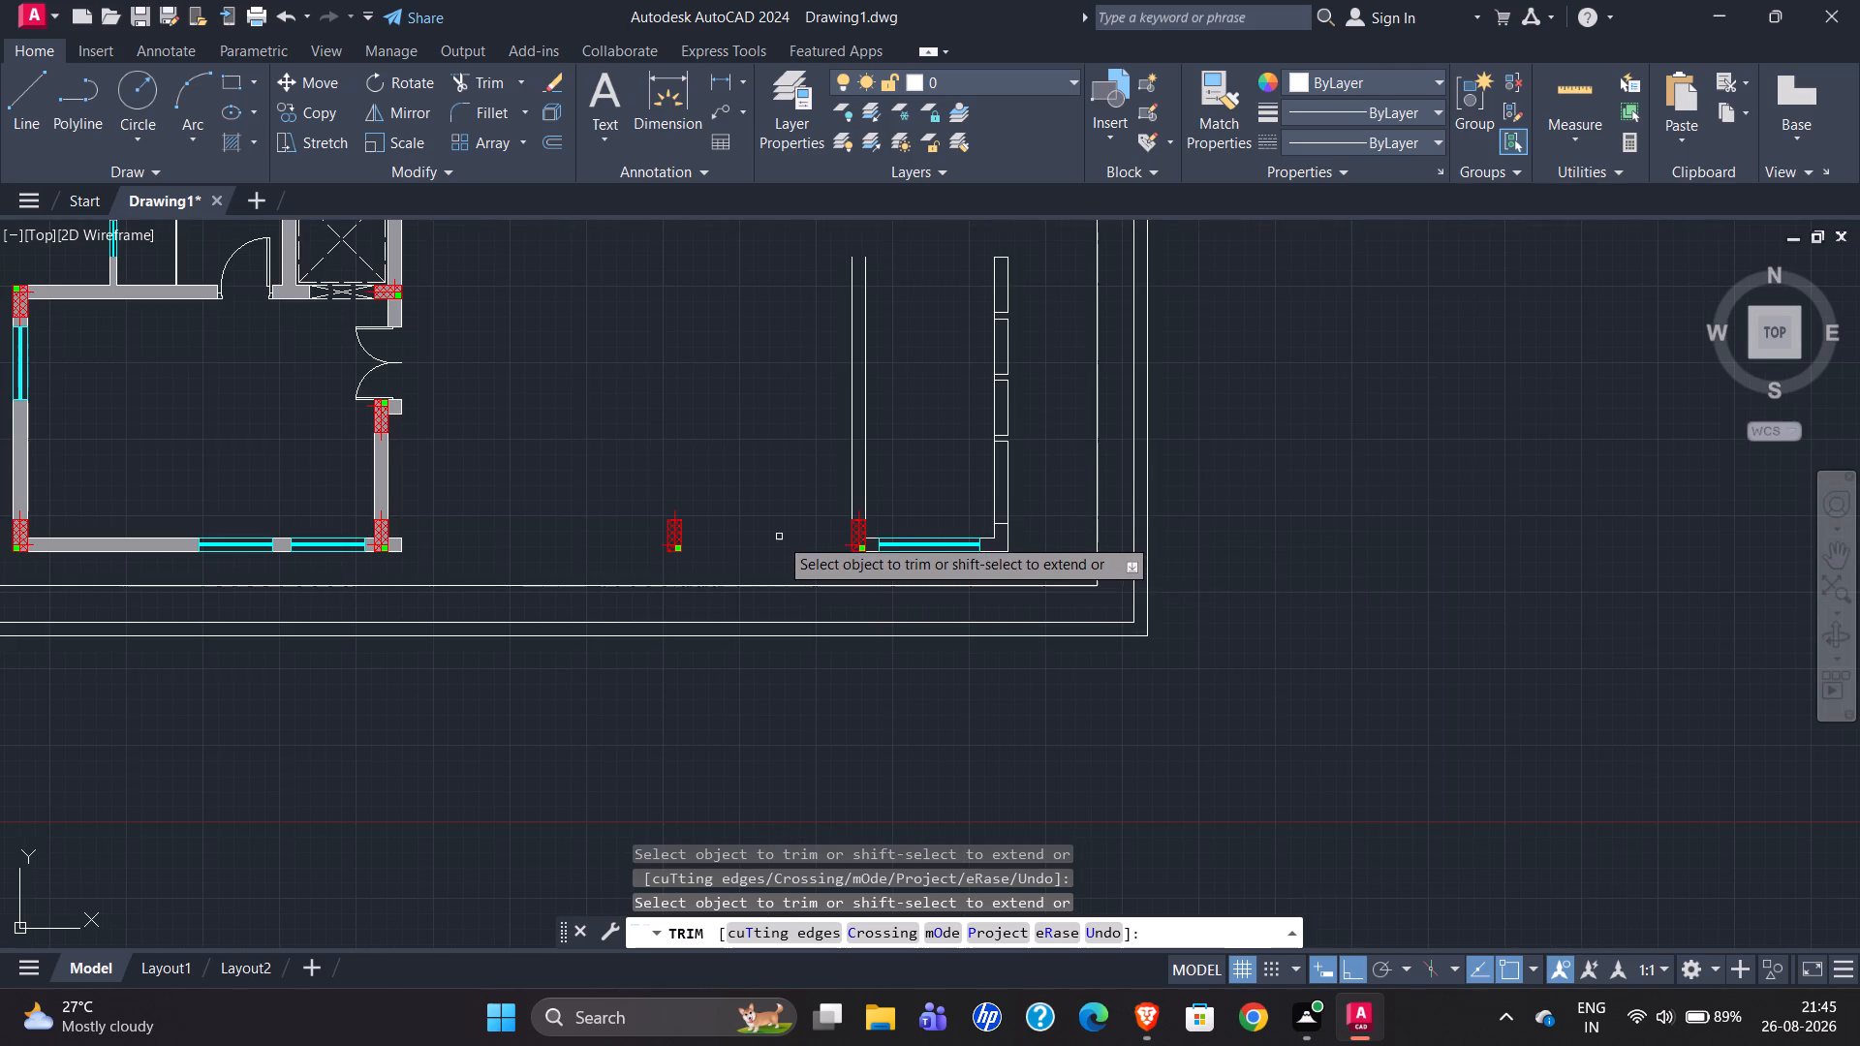
scroll(842, 554, up, 2)
key(Escape)
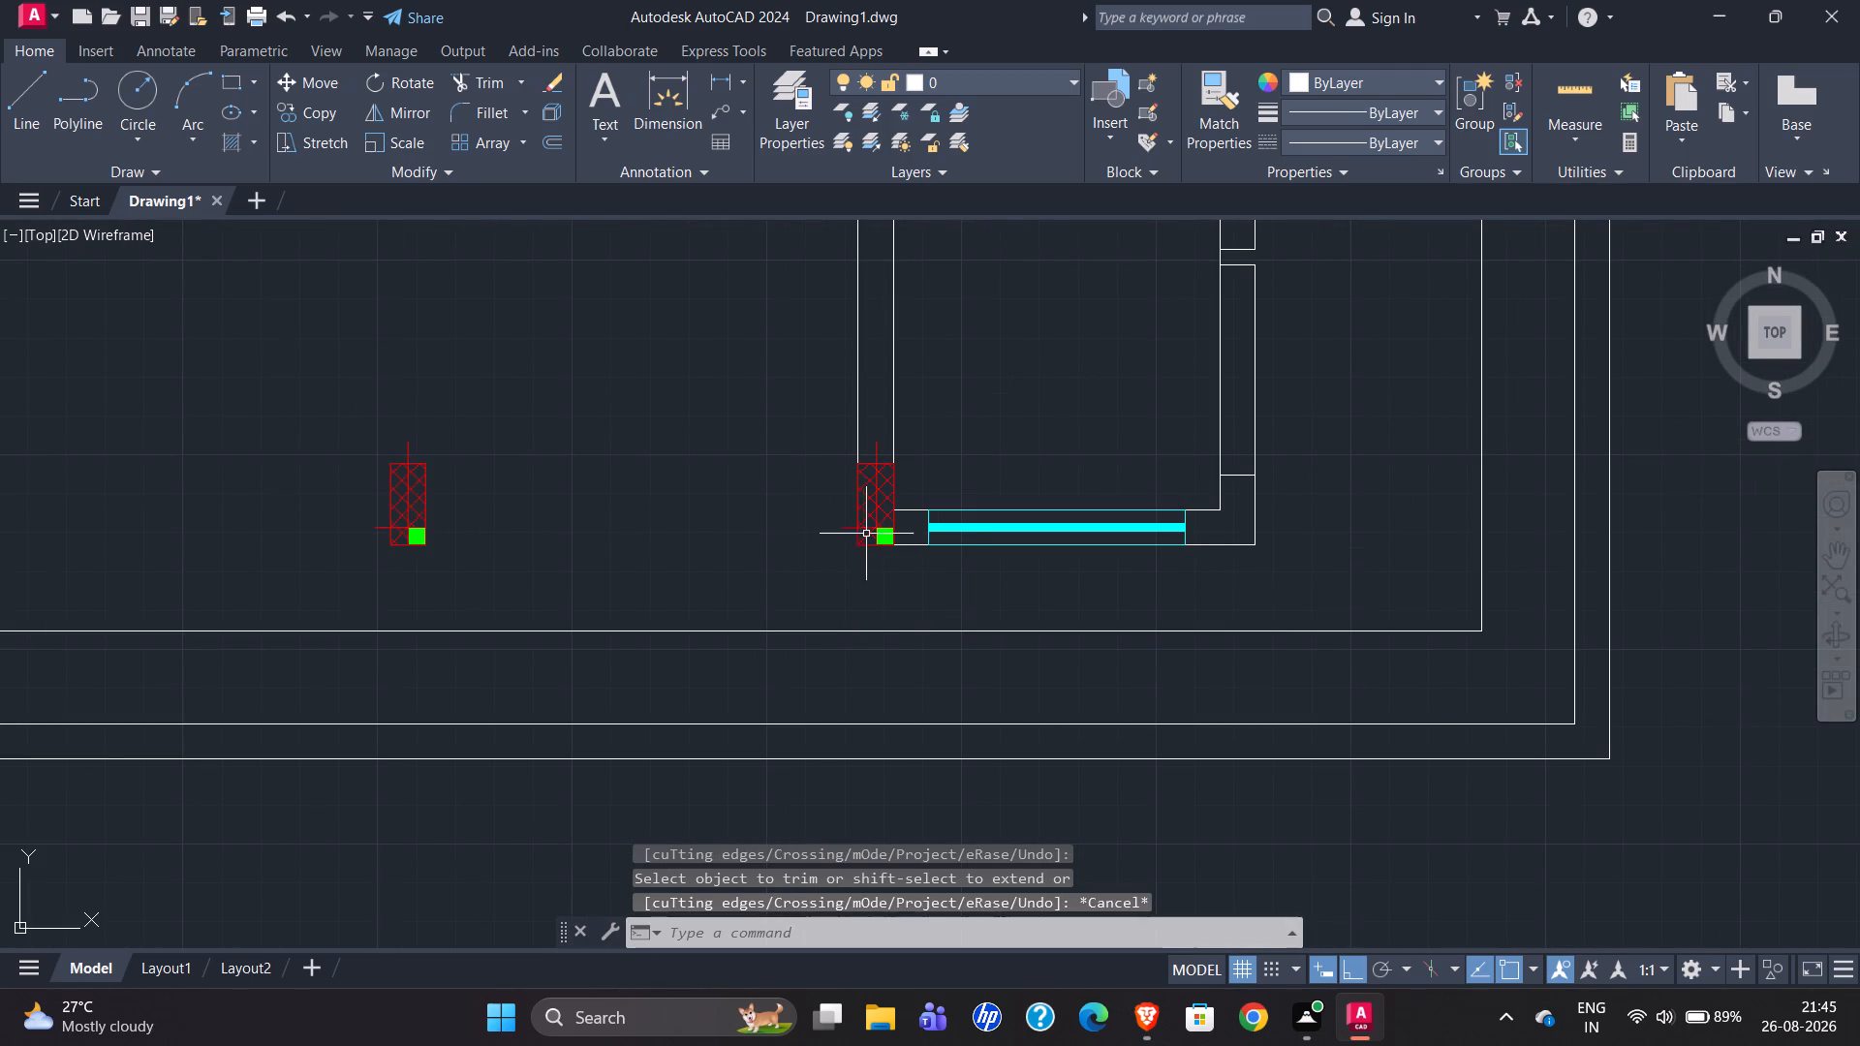
Draw a line closing the left staircase wall's top end and continue it across to the right wall's inner face.
scroll(719, 571, down, 2)
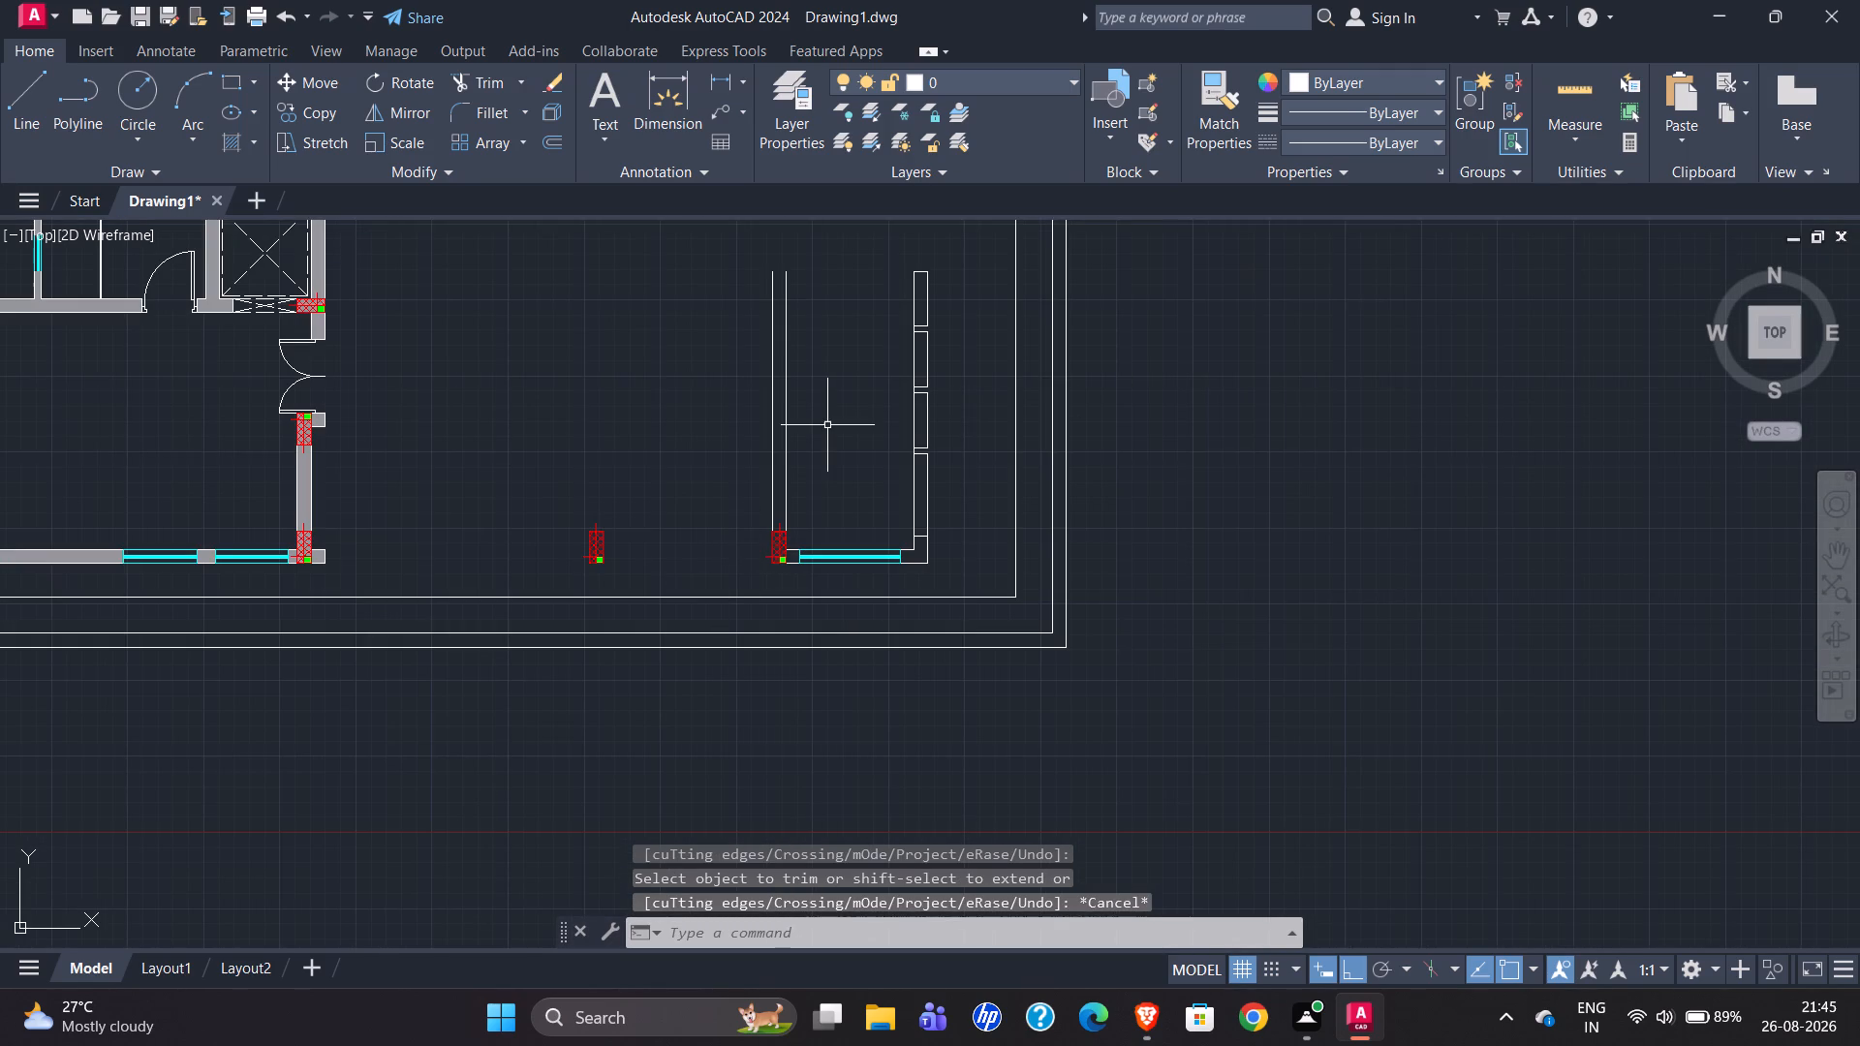
click(43, 104)
scroll(794, 261, up, 2)
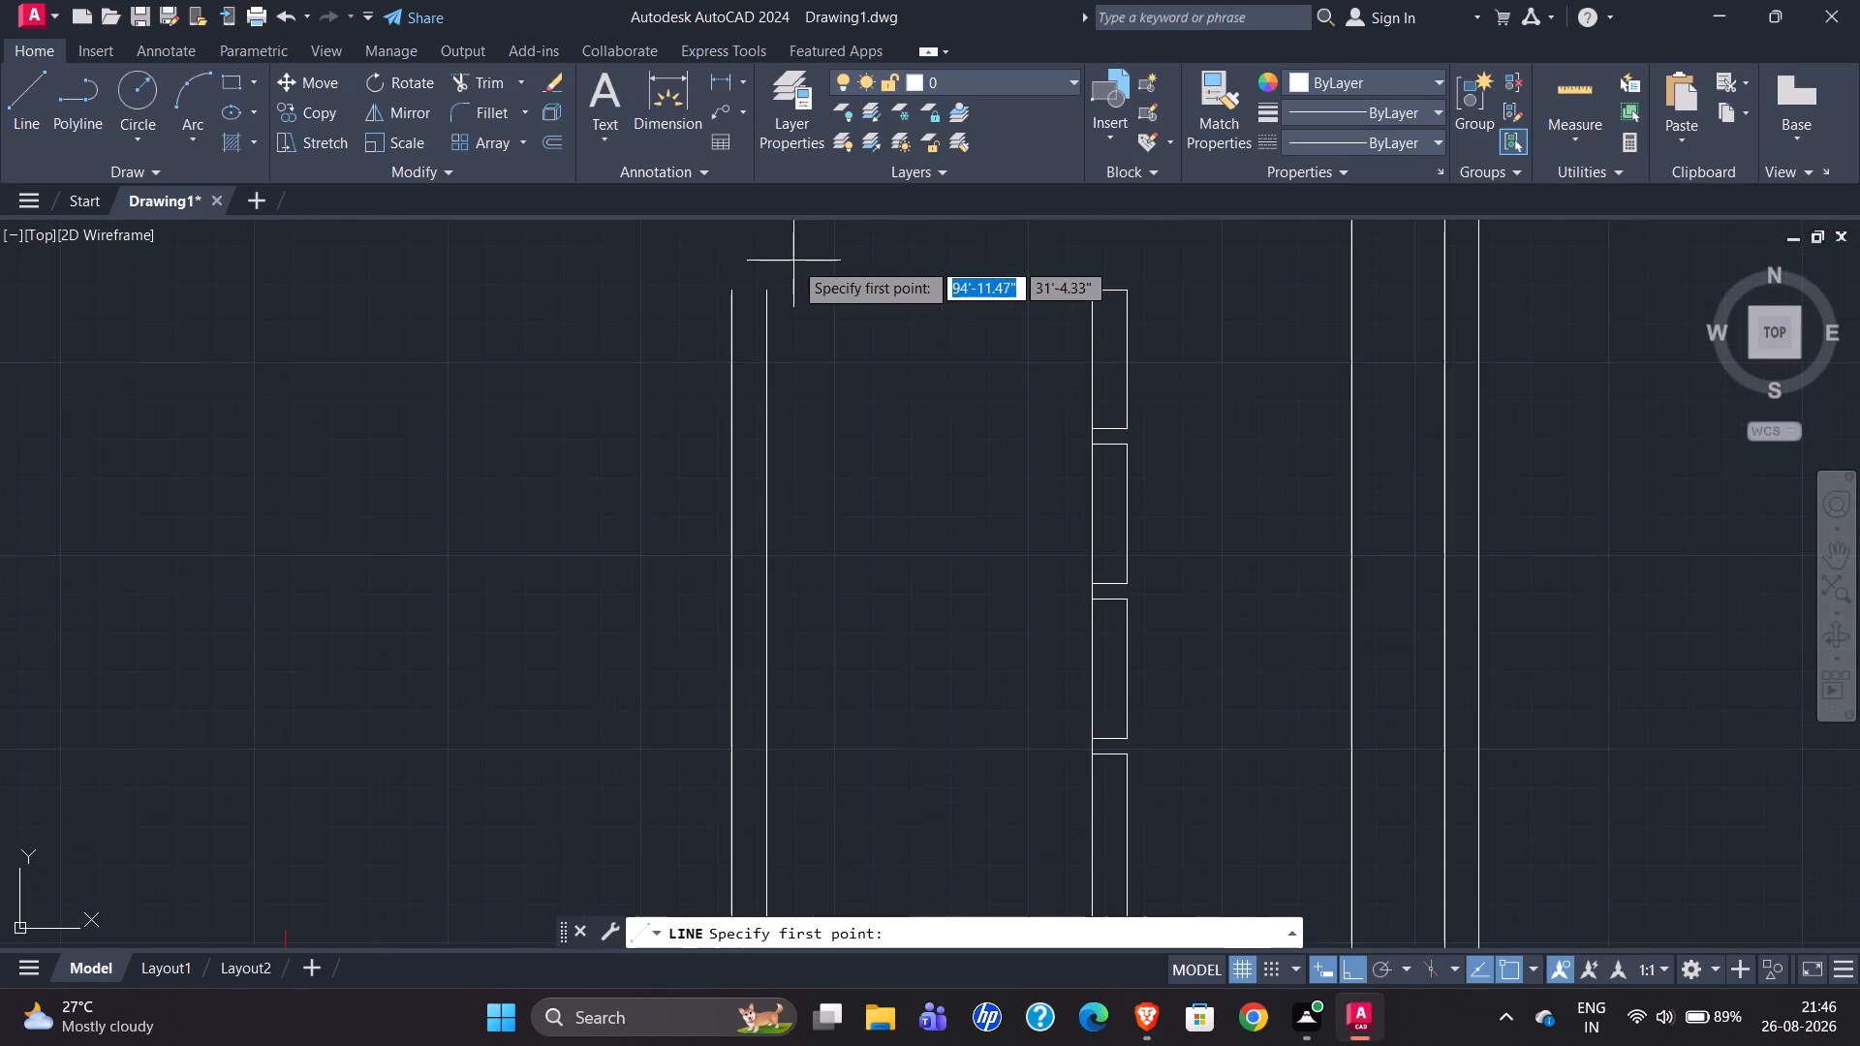
scroll(793, 261, up, 1)
click(697, 296)
click(749, 295)
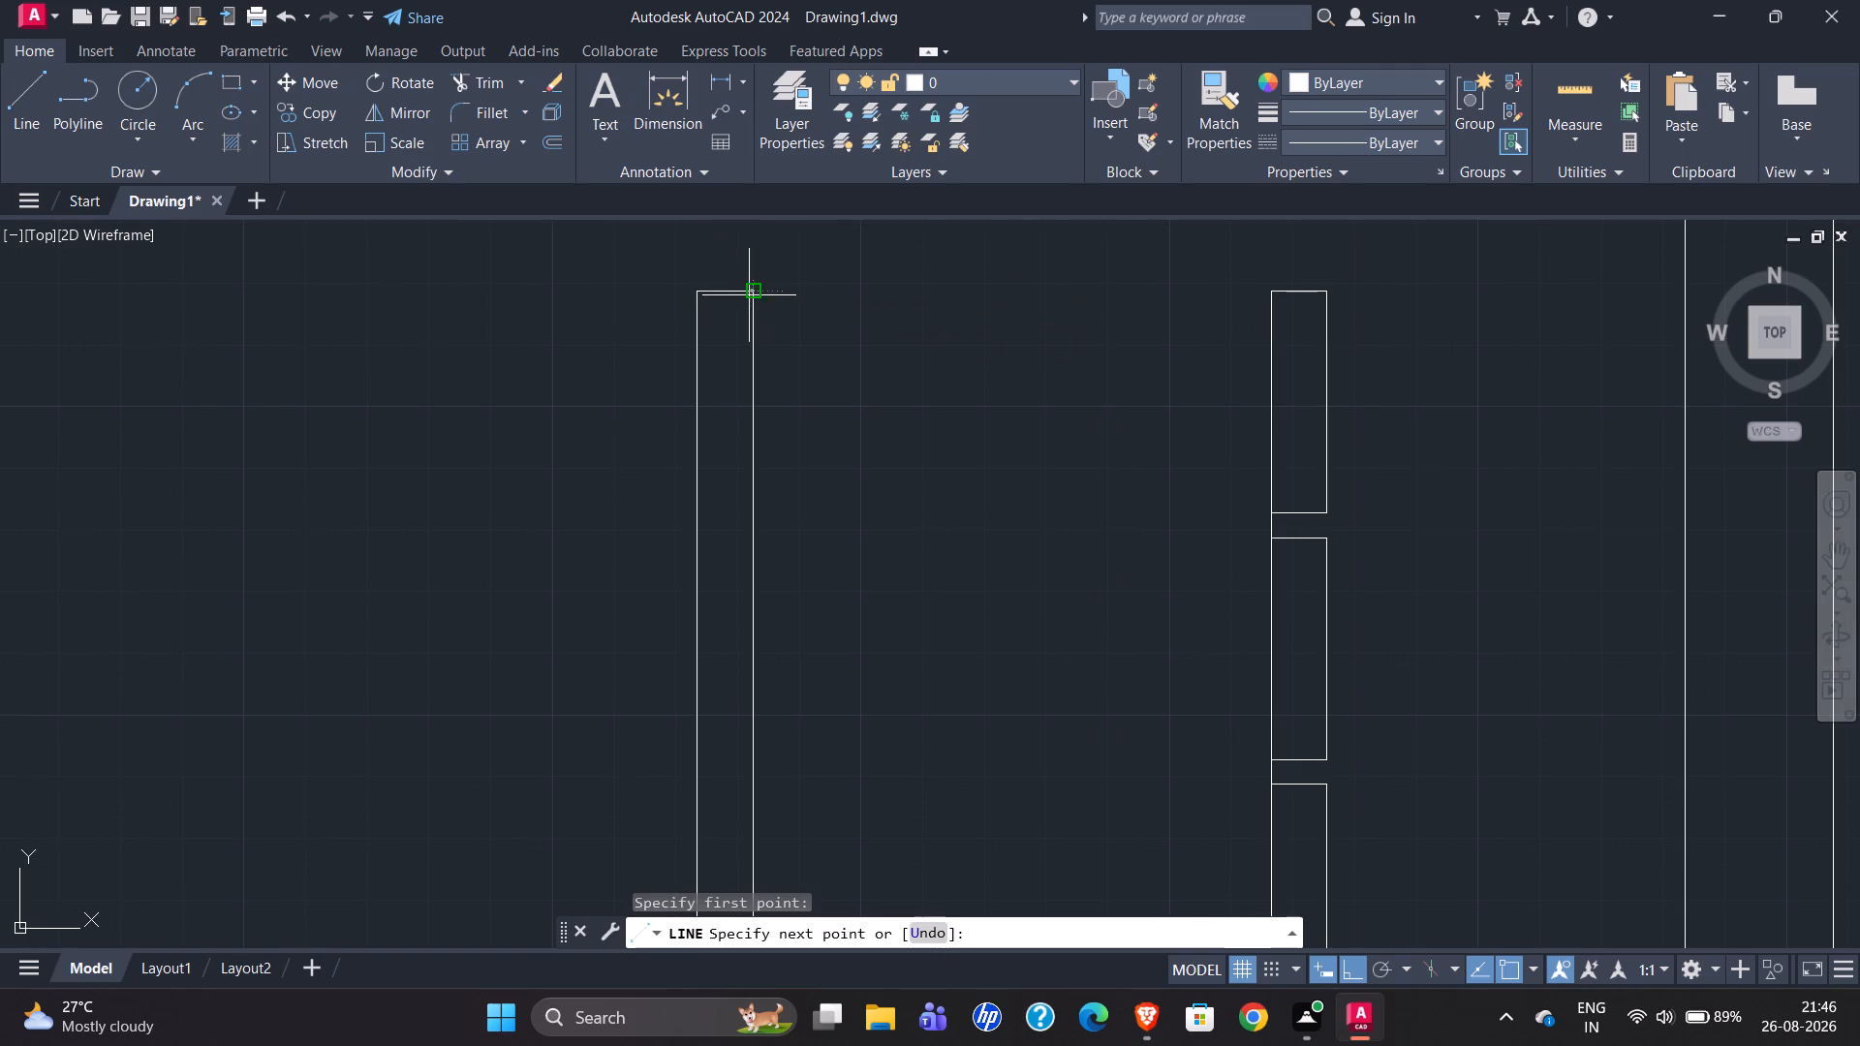
click(1274, 293)
key(Escape)
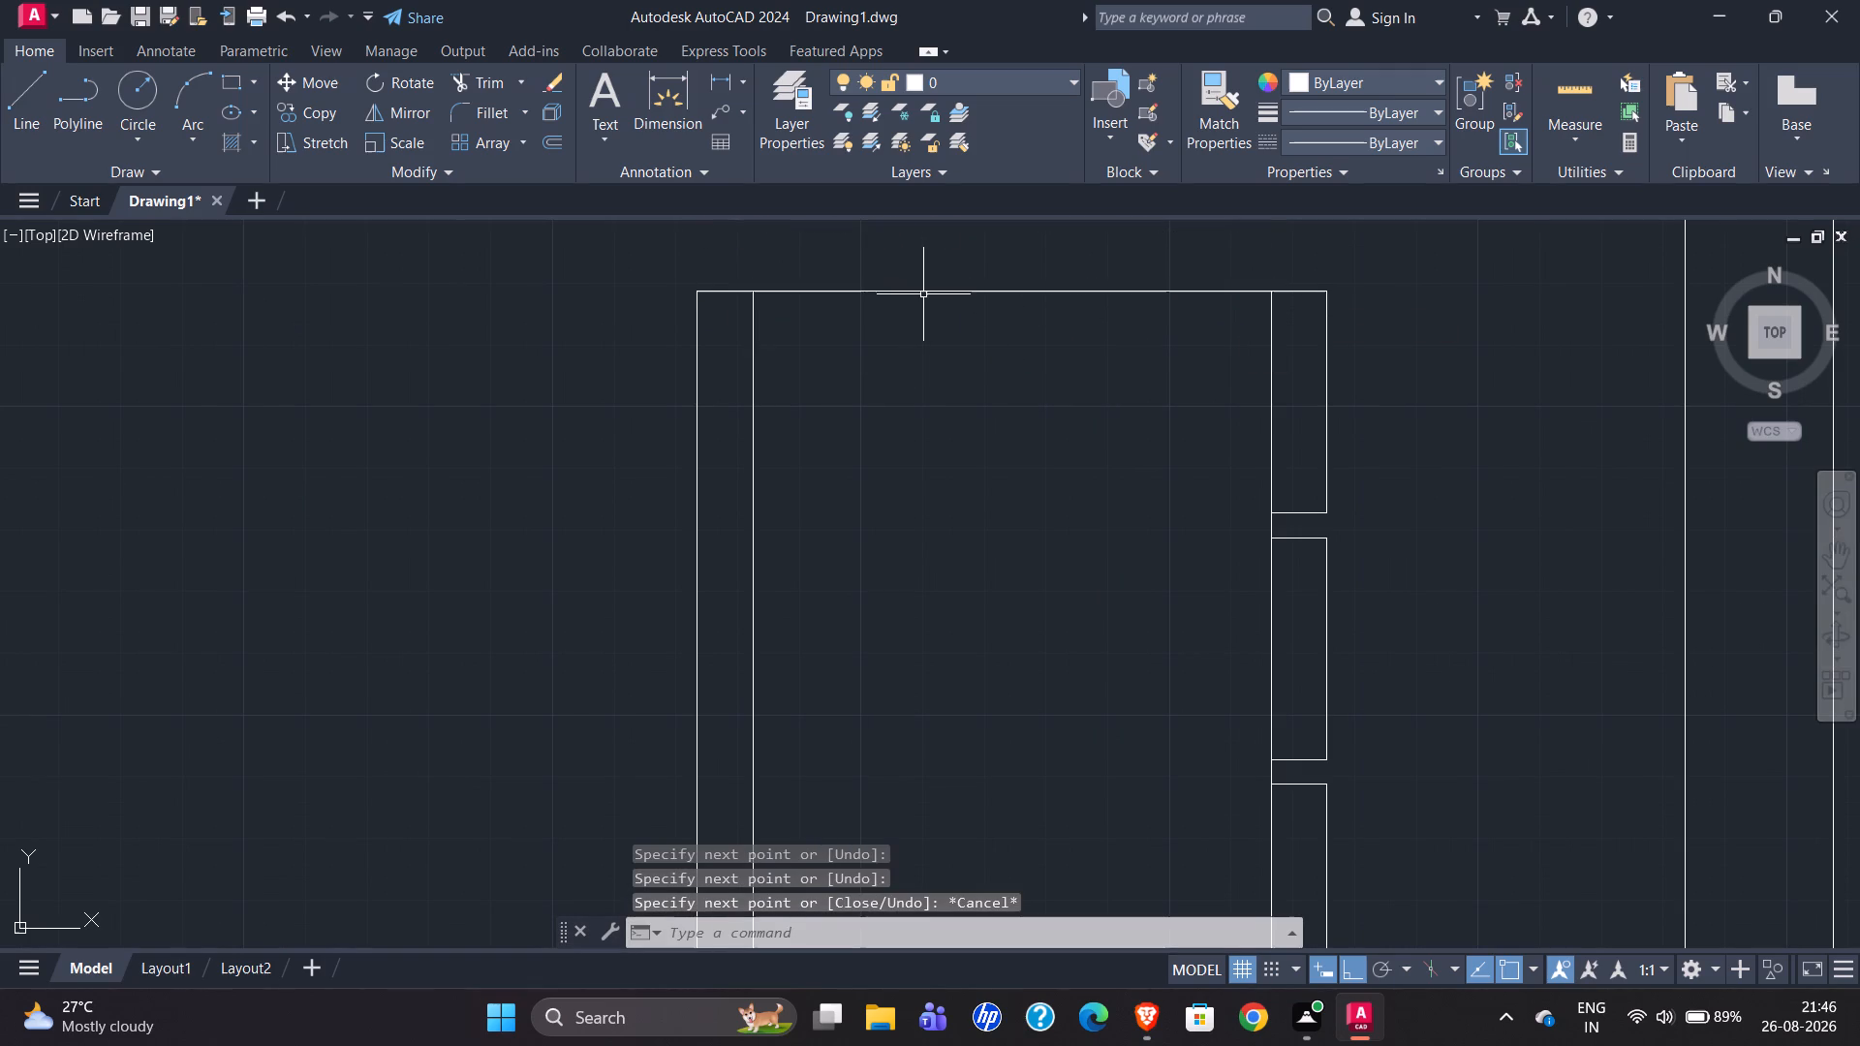
Measure the tread depth at step 1 of the reference staircase with a temporary line.
click(923, 292)
scroll(886, 309, down, 2)
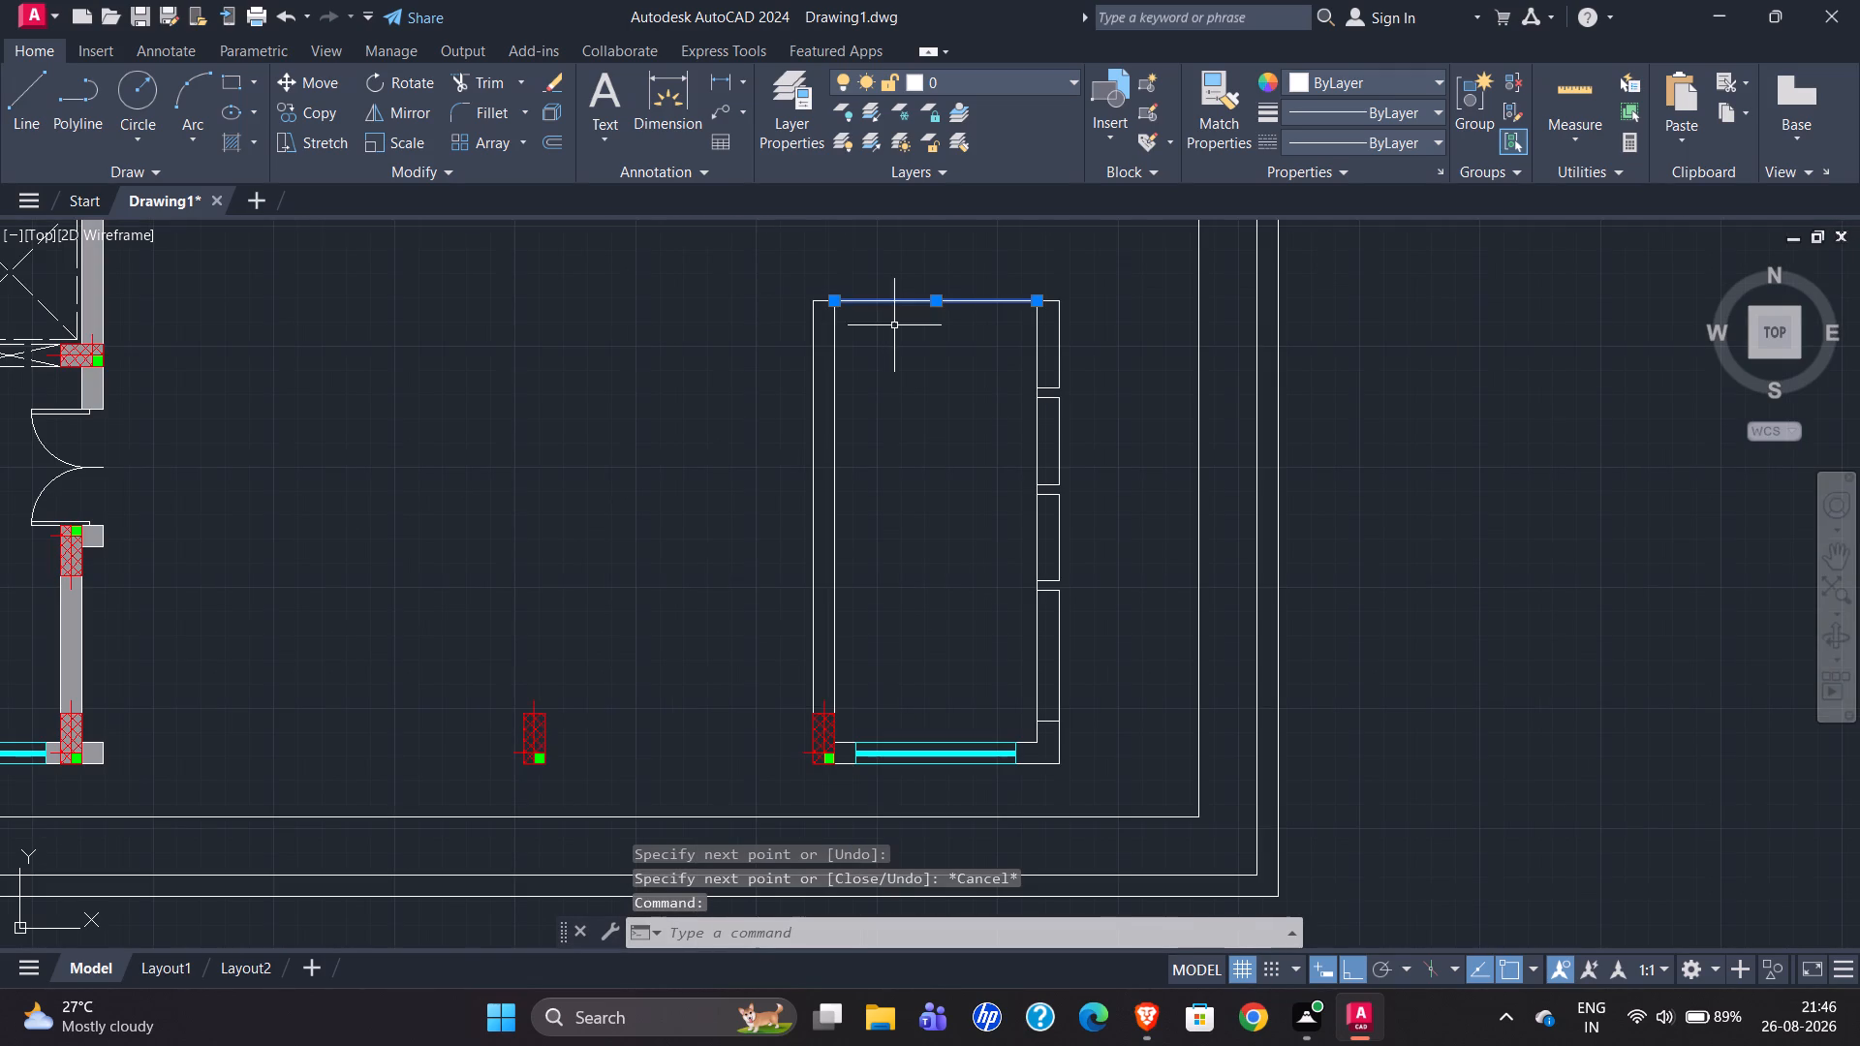
scroll(927, 361, down, 2)
scroll(1238, 347, down, 2)
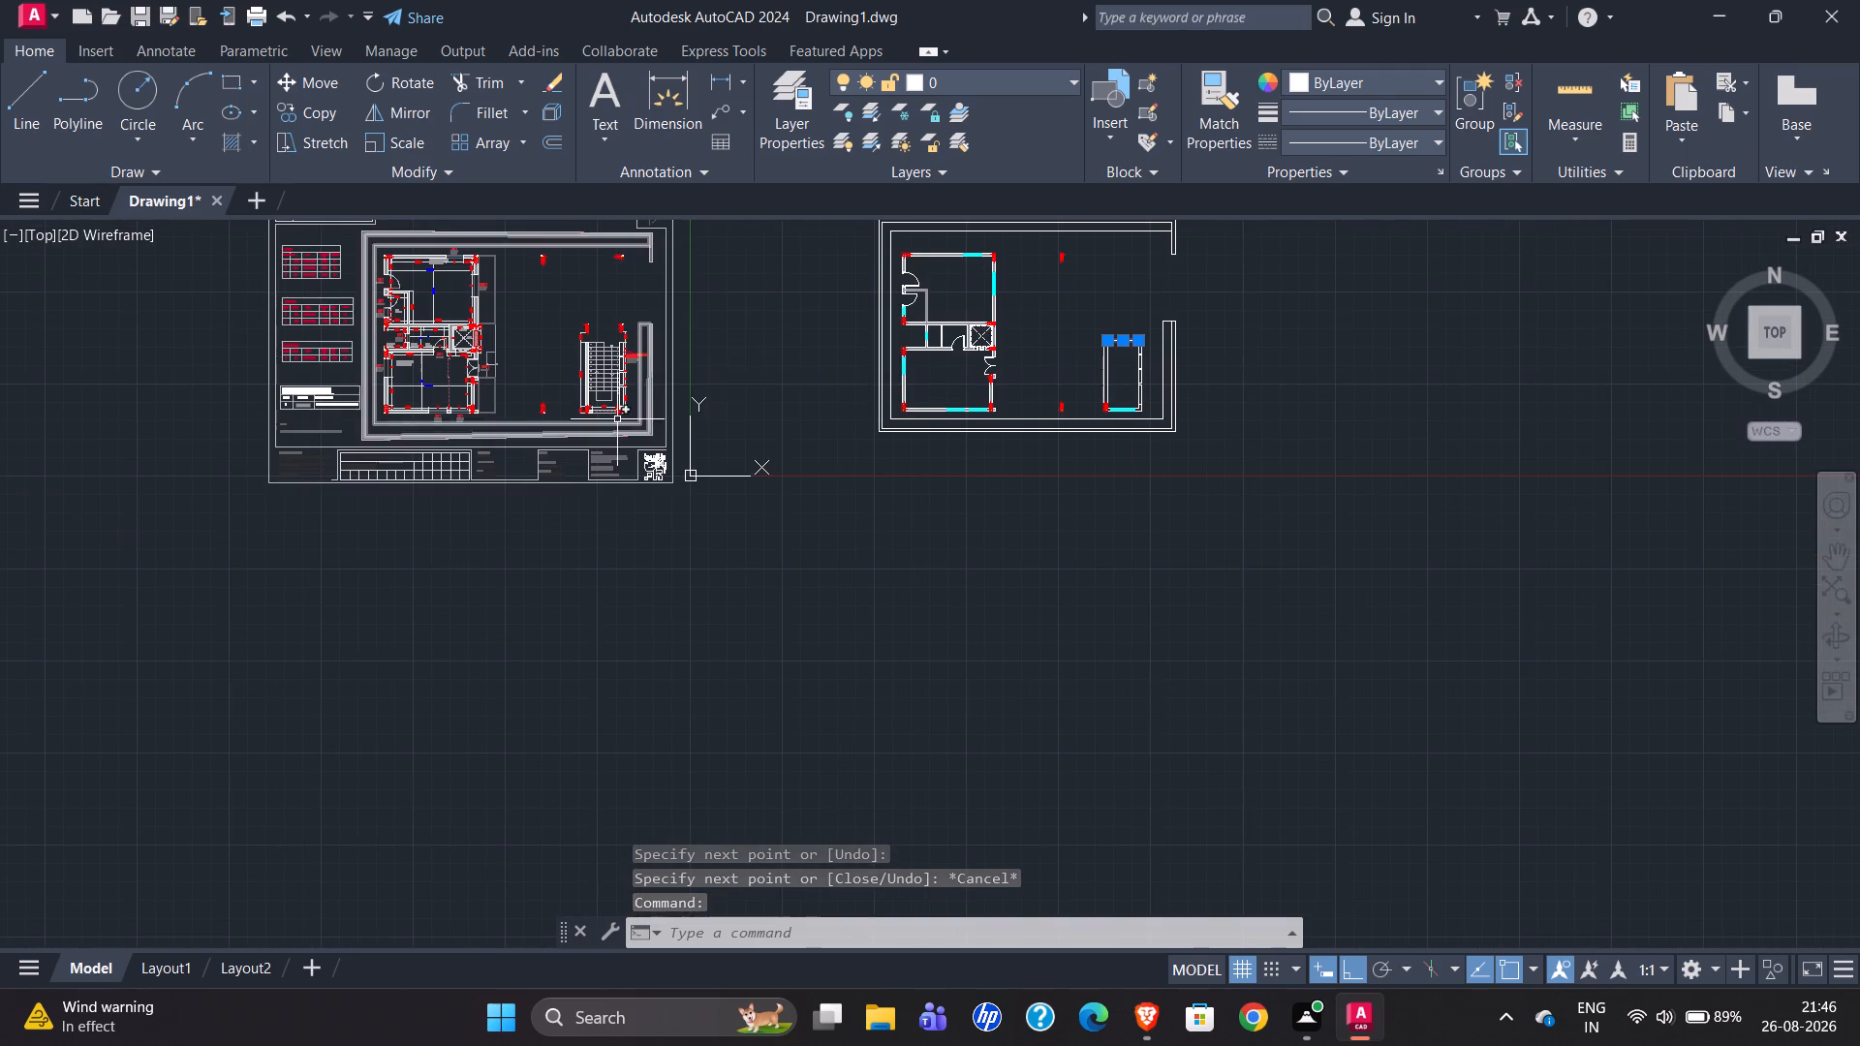
scroll(570, 324, up, 4)
scroll(783, 497, up, 2)
scroll(620, 381, down, 1)
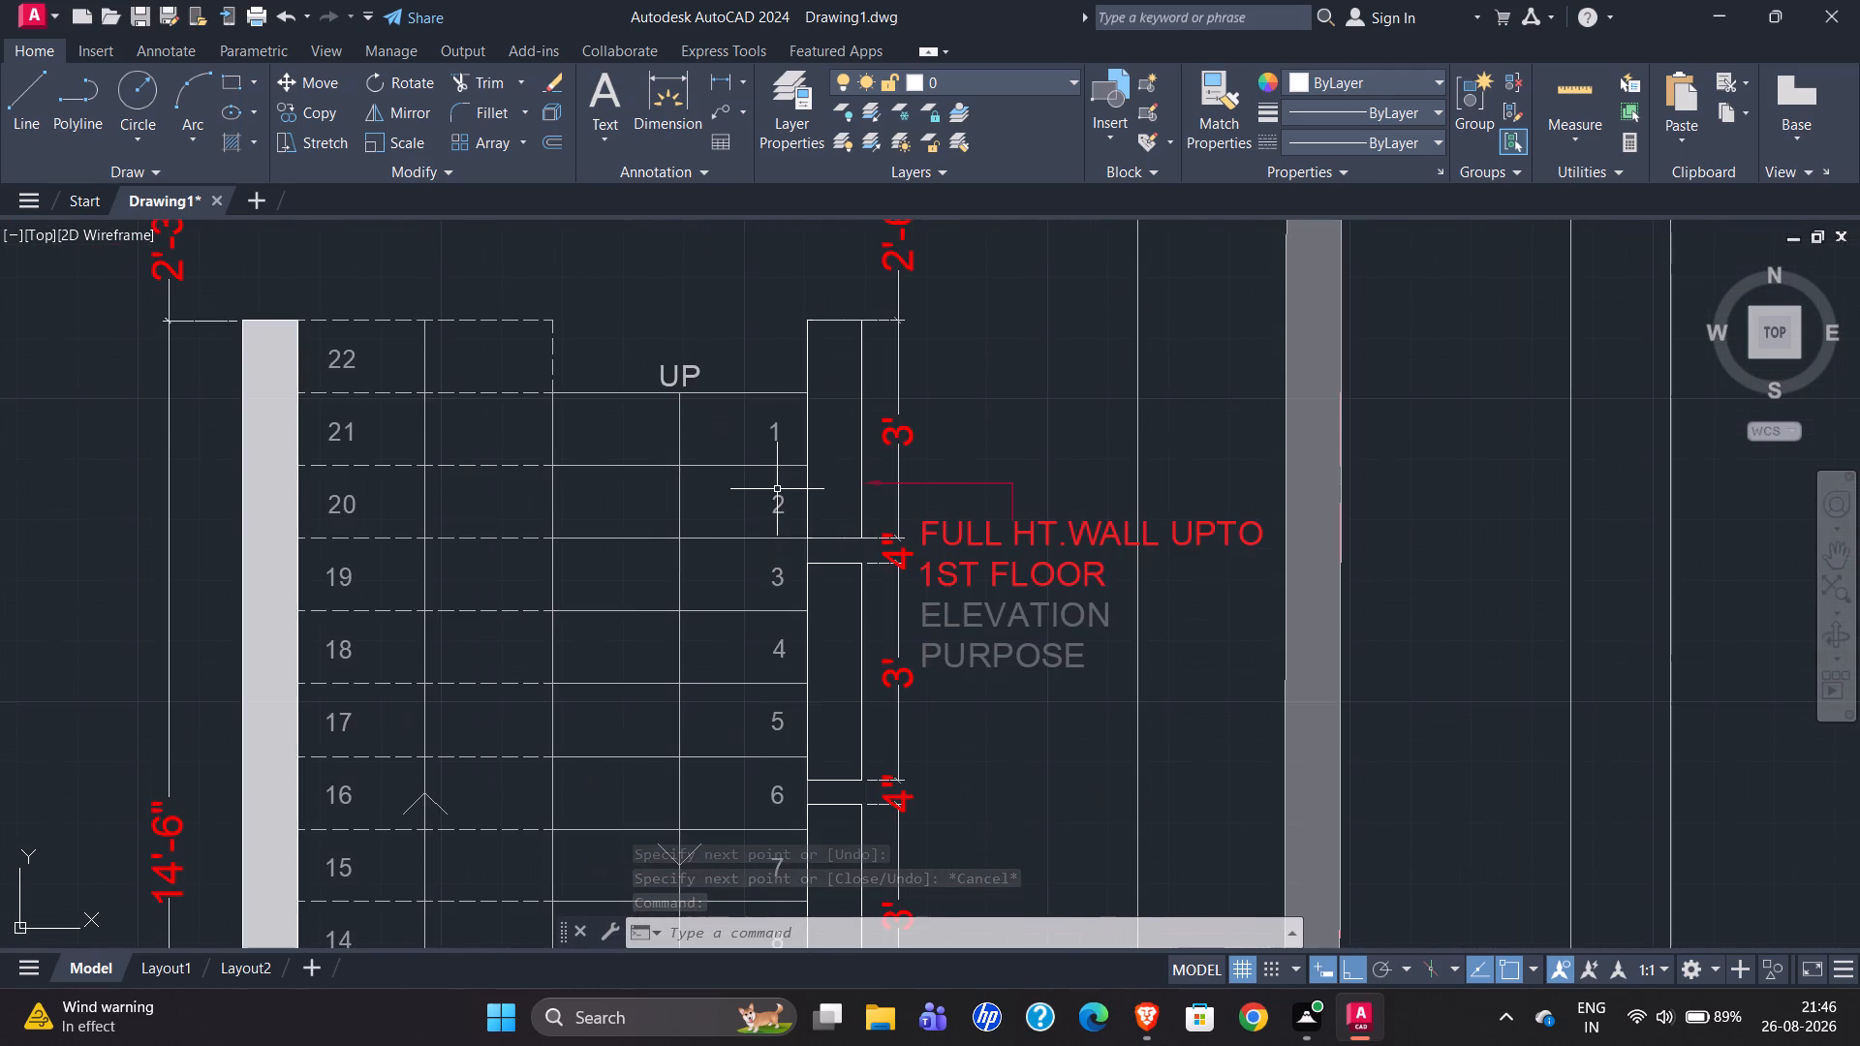
scroll(623, 377, down, 1)
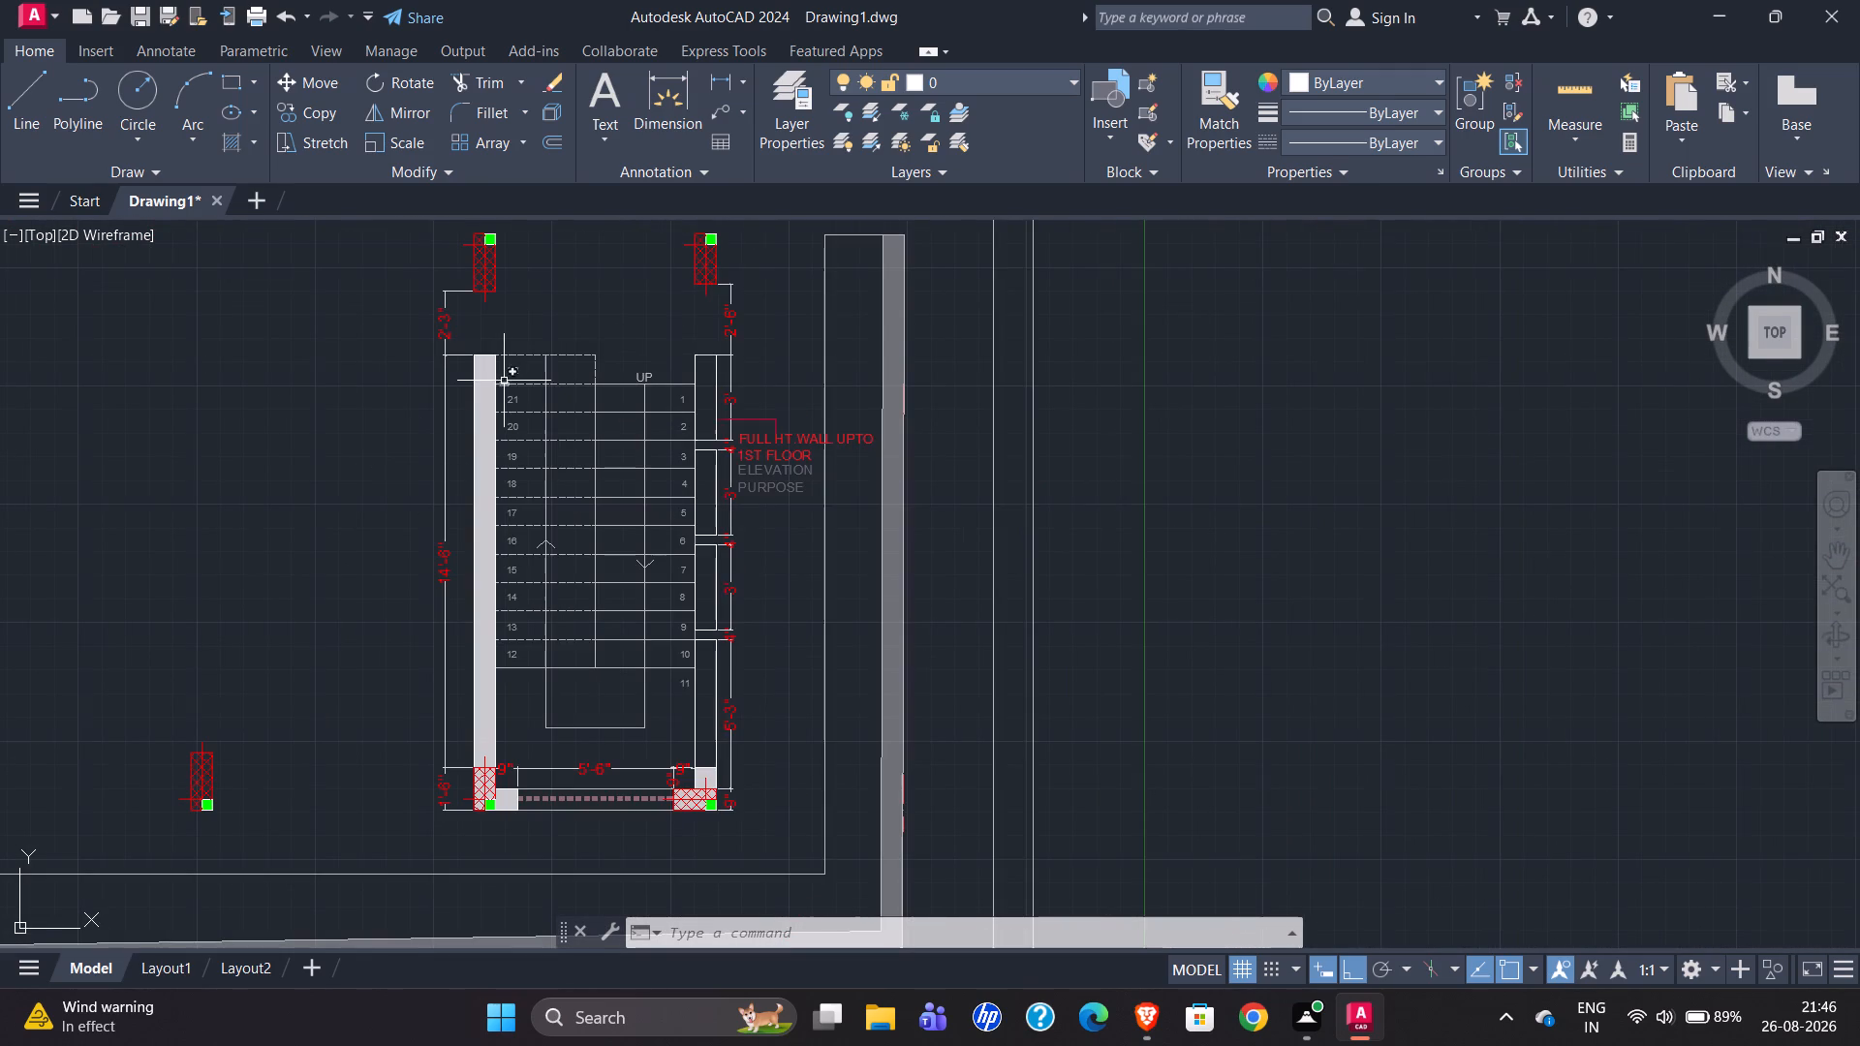
scroll(505, 379, up, 2)
click(15, 90)
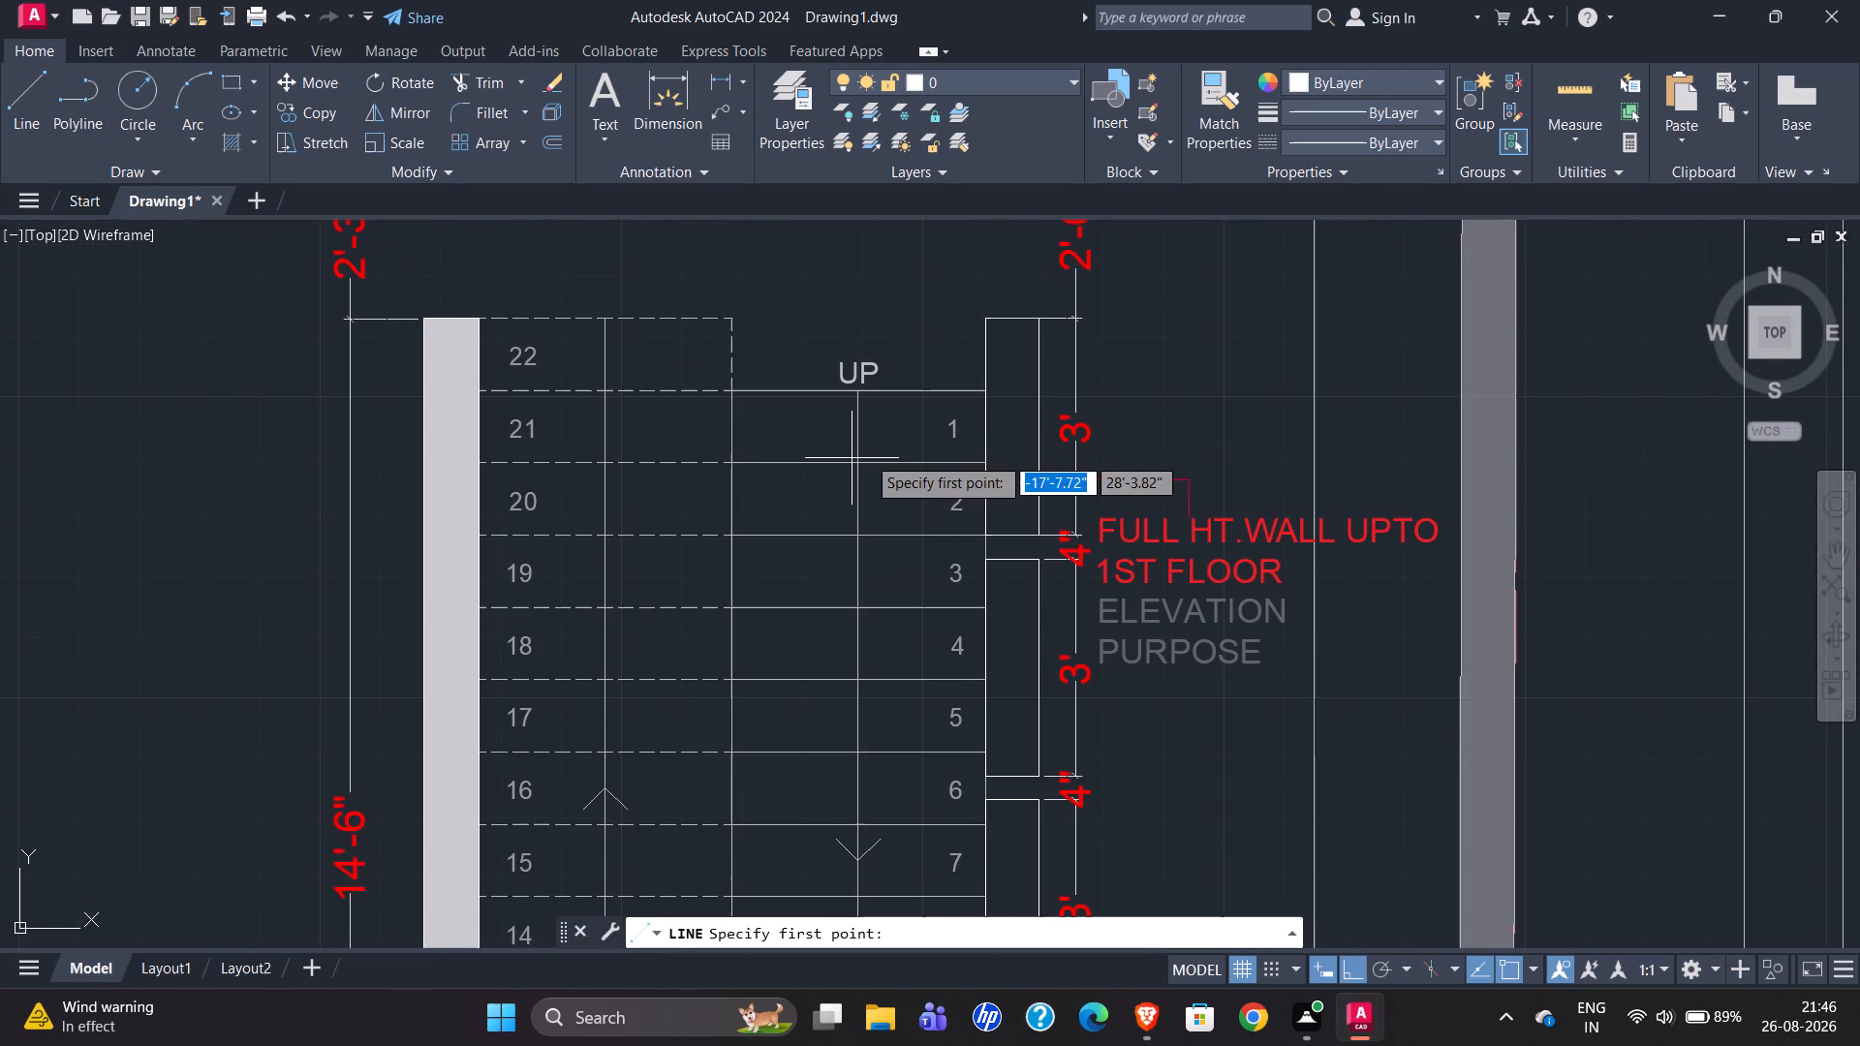
click(981, 391)
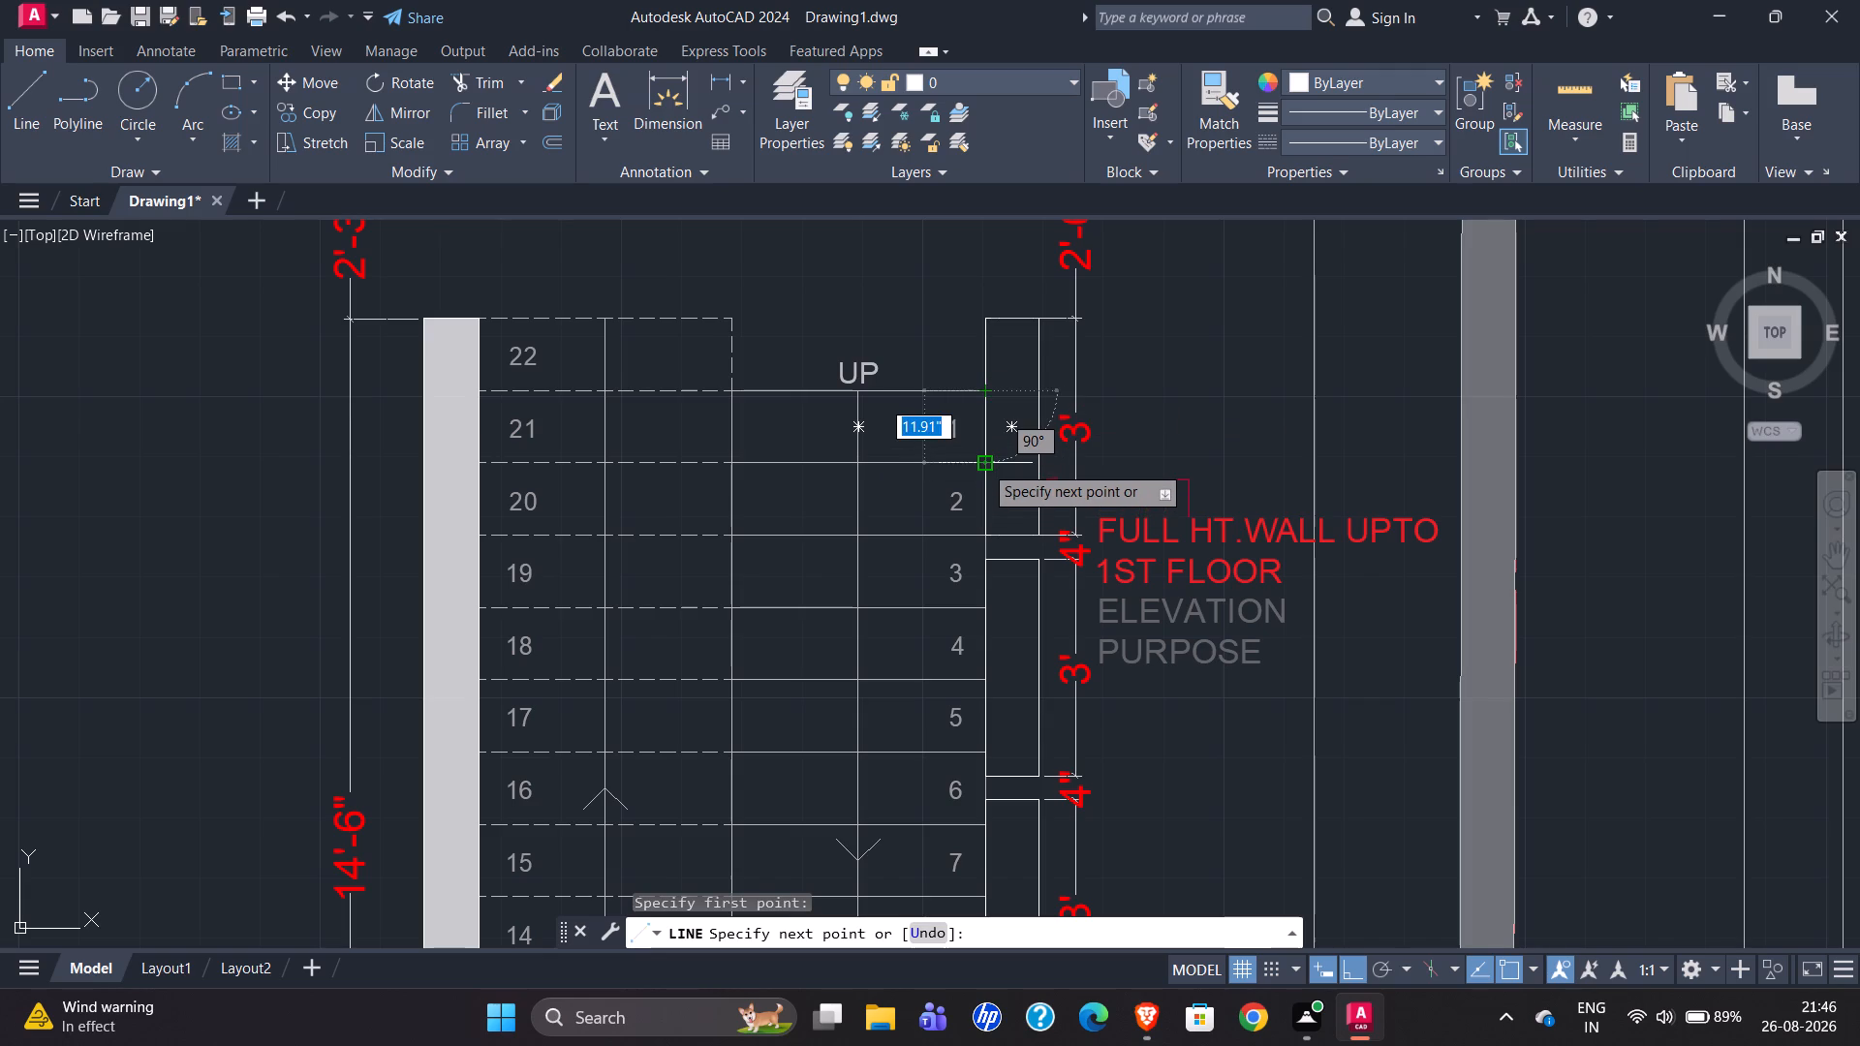
key(Escape)
Copy the staircase's top line downward between the walls as a 12-item array at 1' spacing to form the treads.
scroll(626, 379, down, 1)
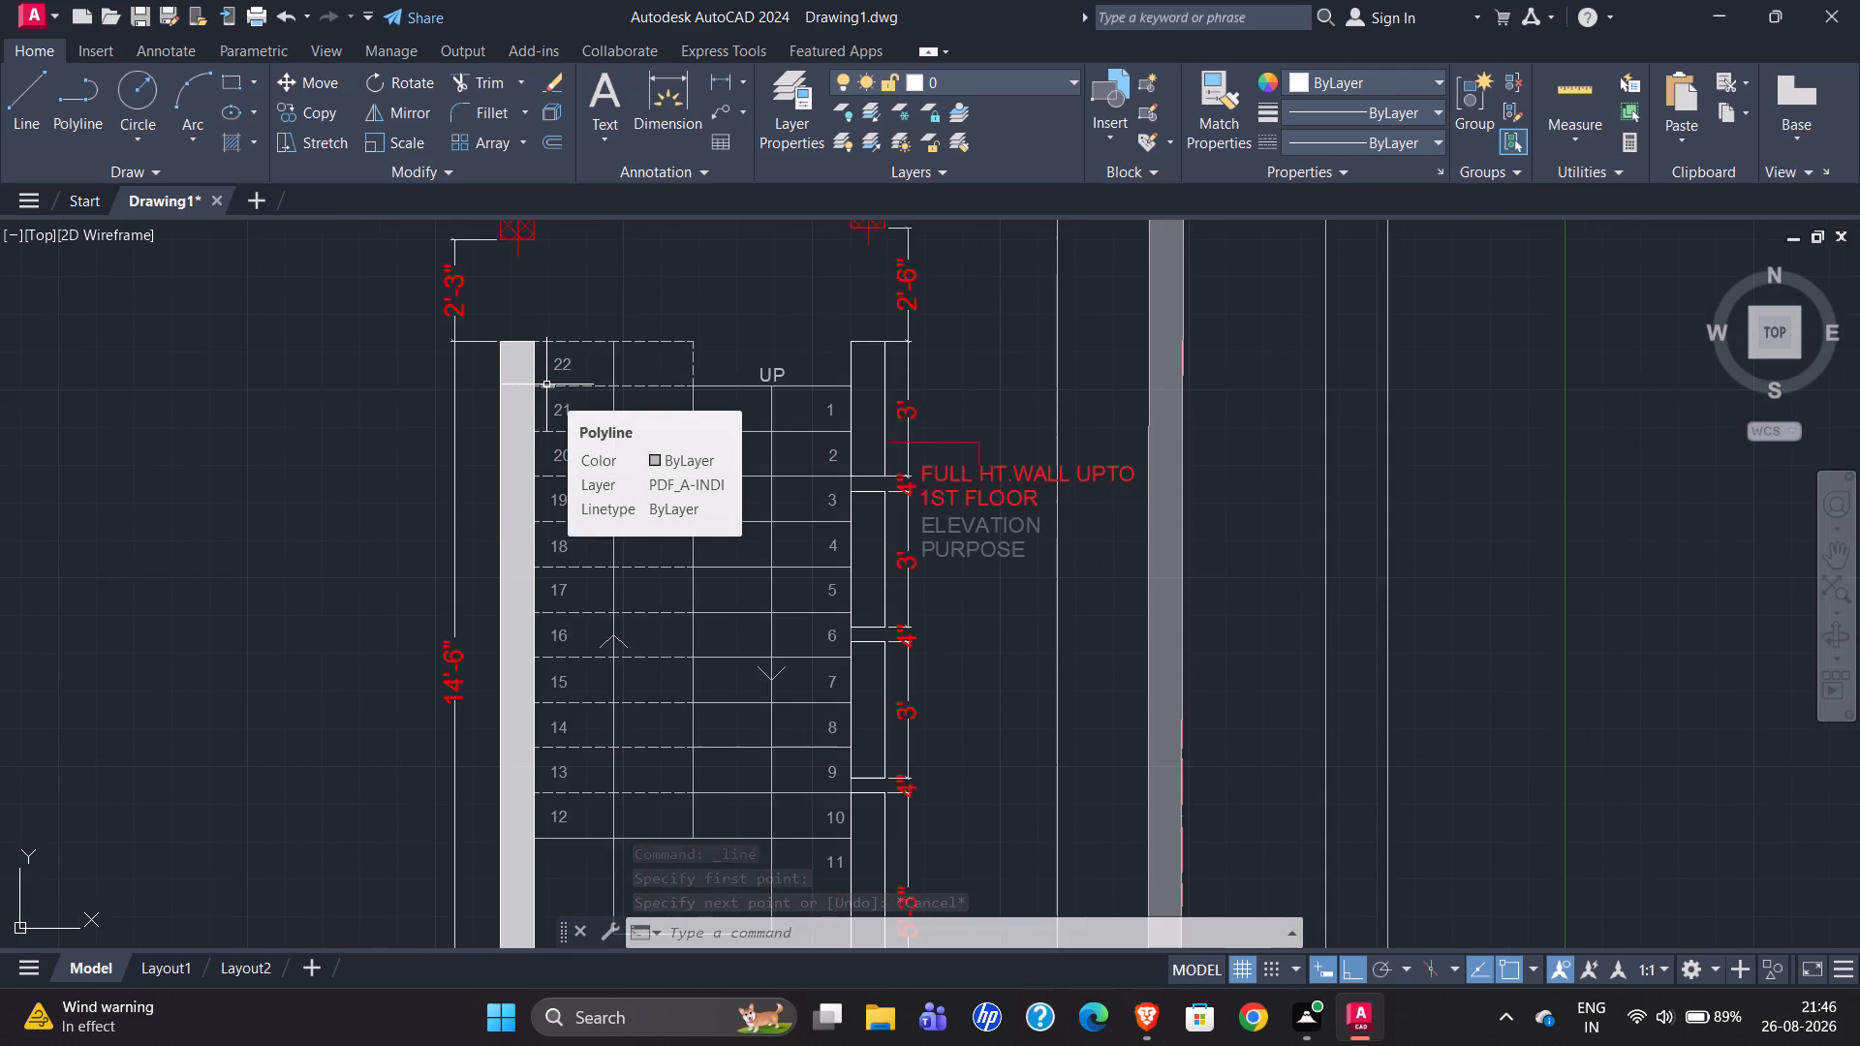
scroll(268, 393, down, 1)
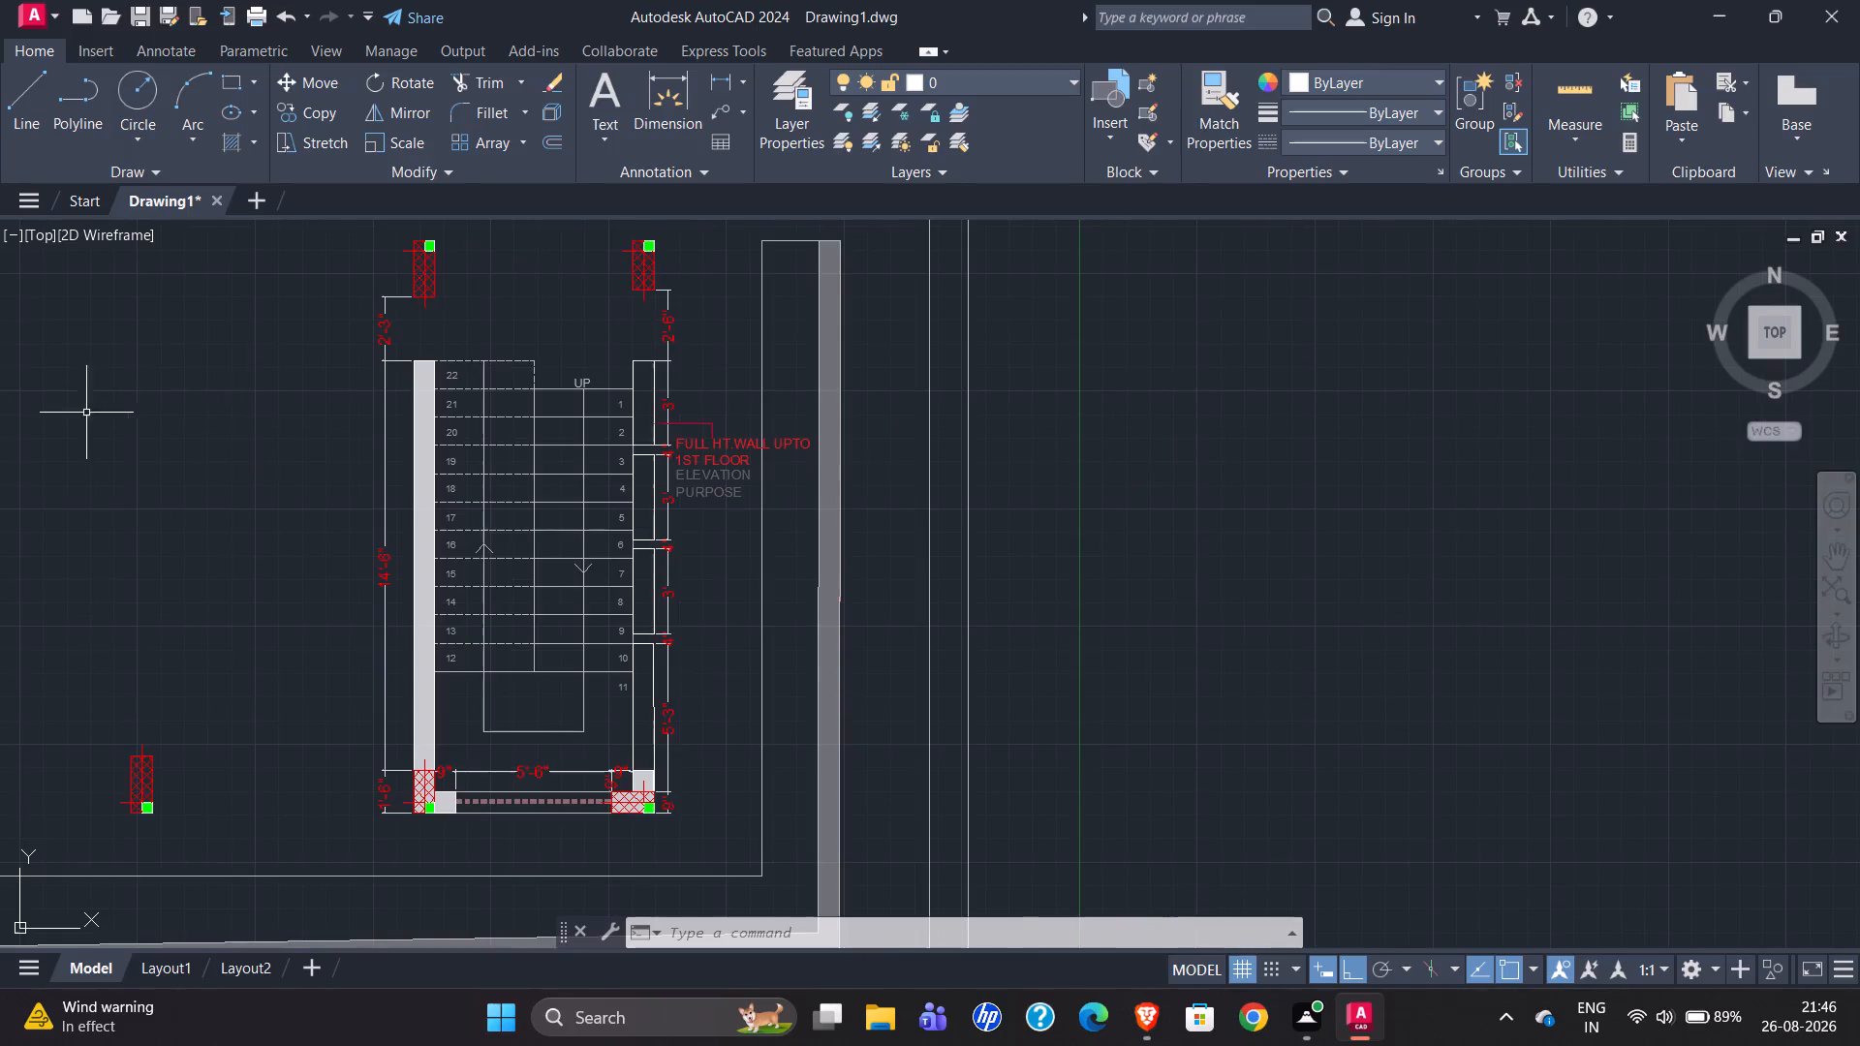
scroll(0, 470, down, 2)
scroll(343, 592, down, 1)
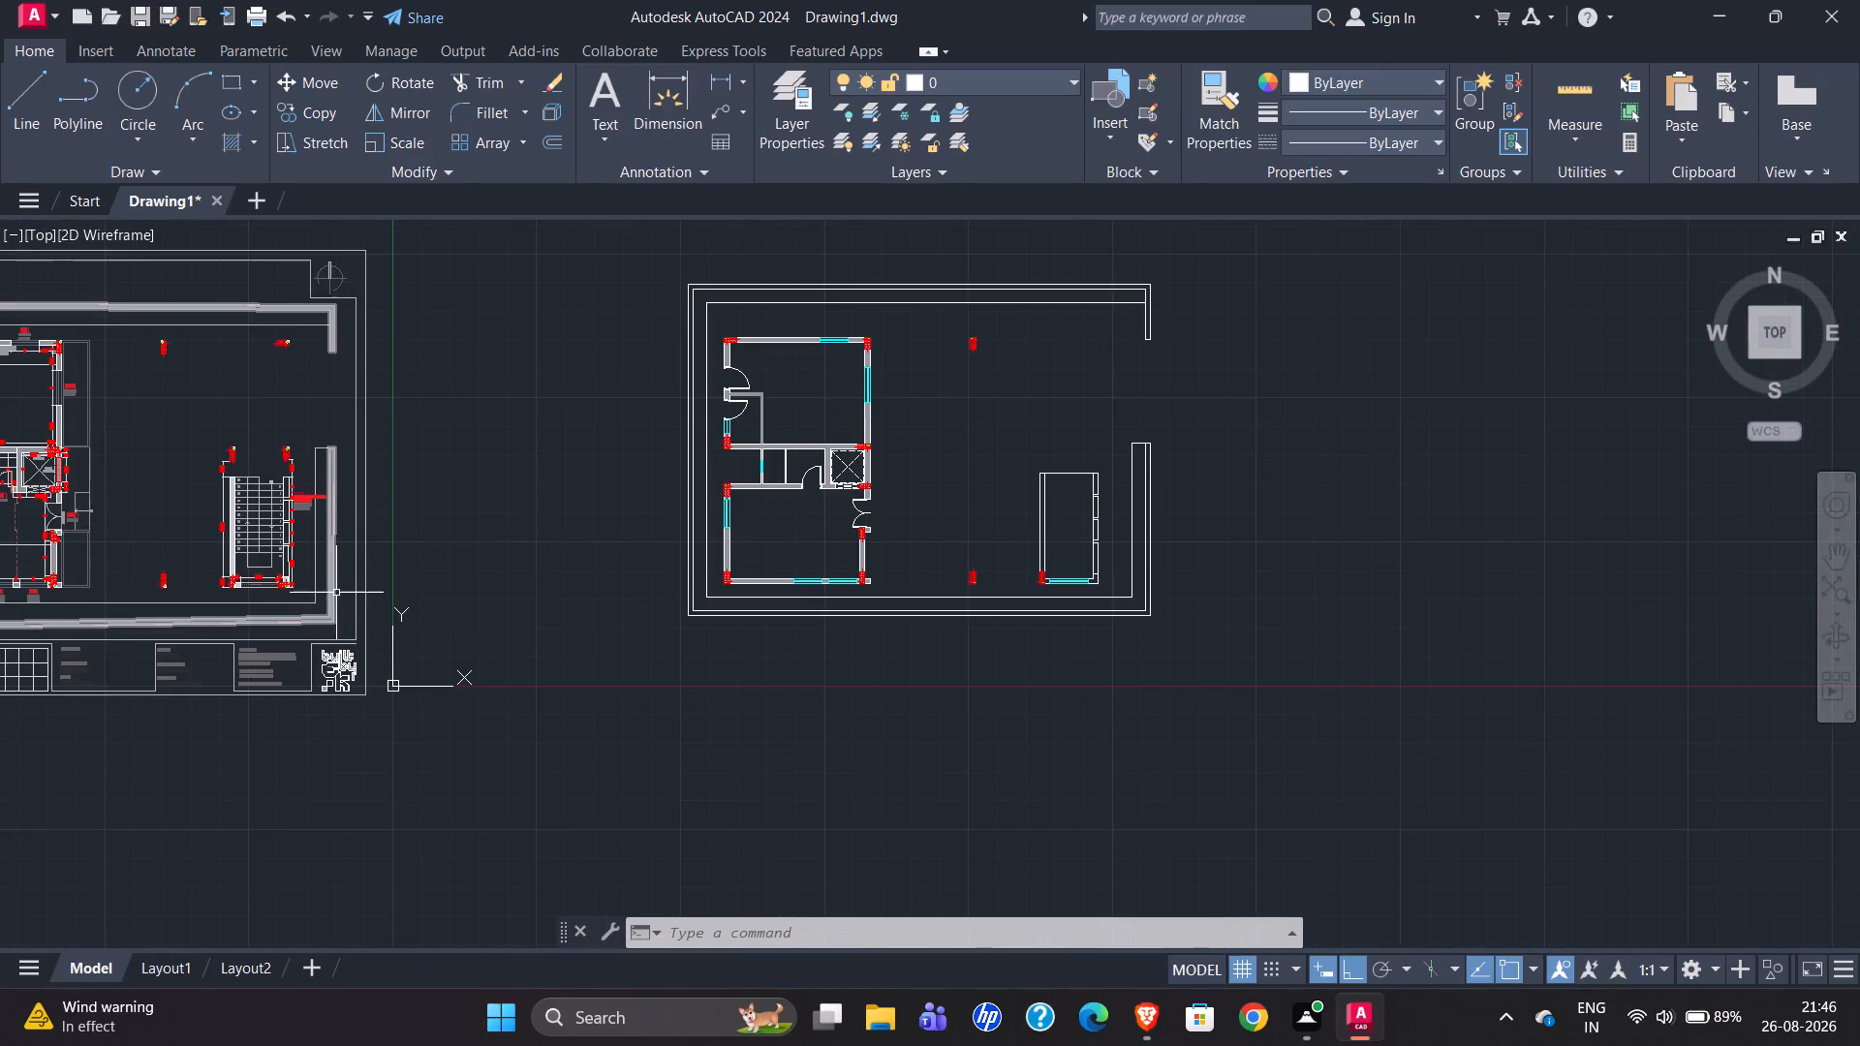
scroll(1125, 523, up, 2)
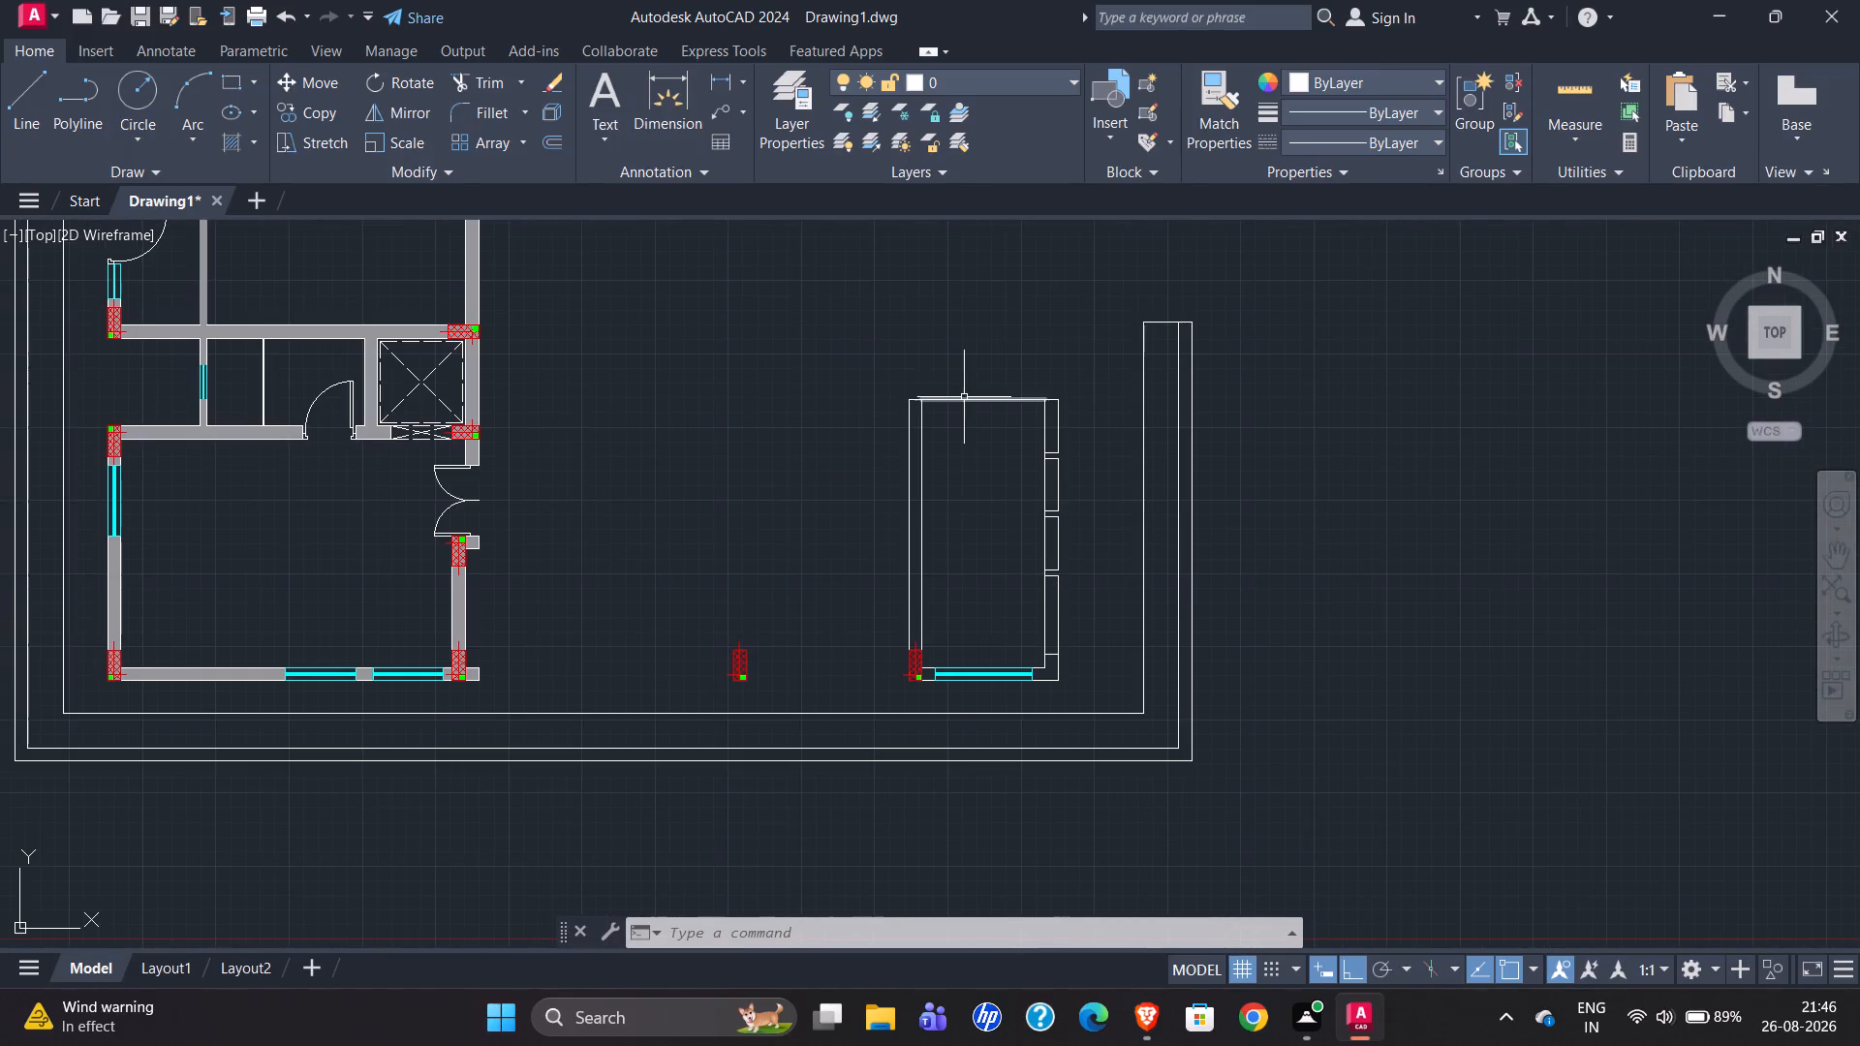
click(965, 400)
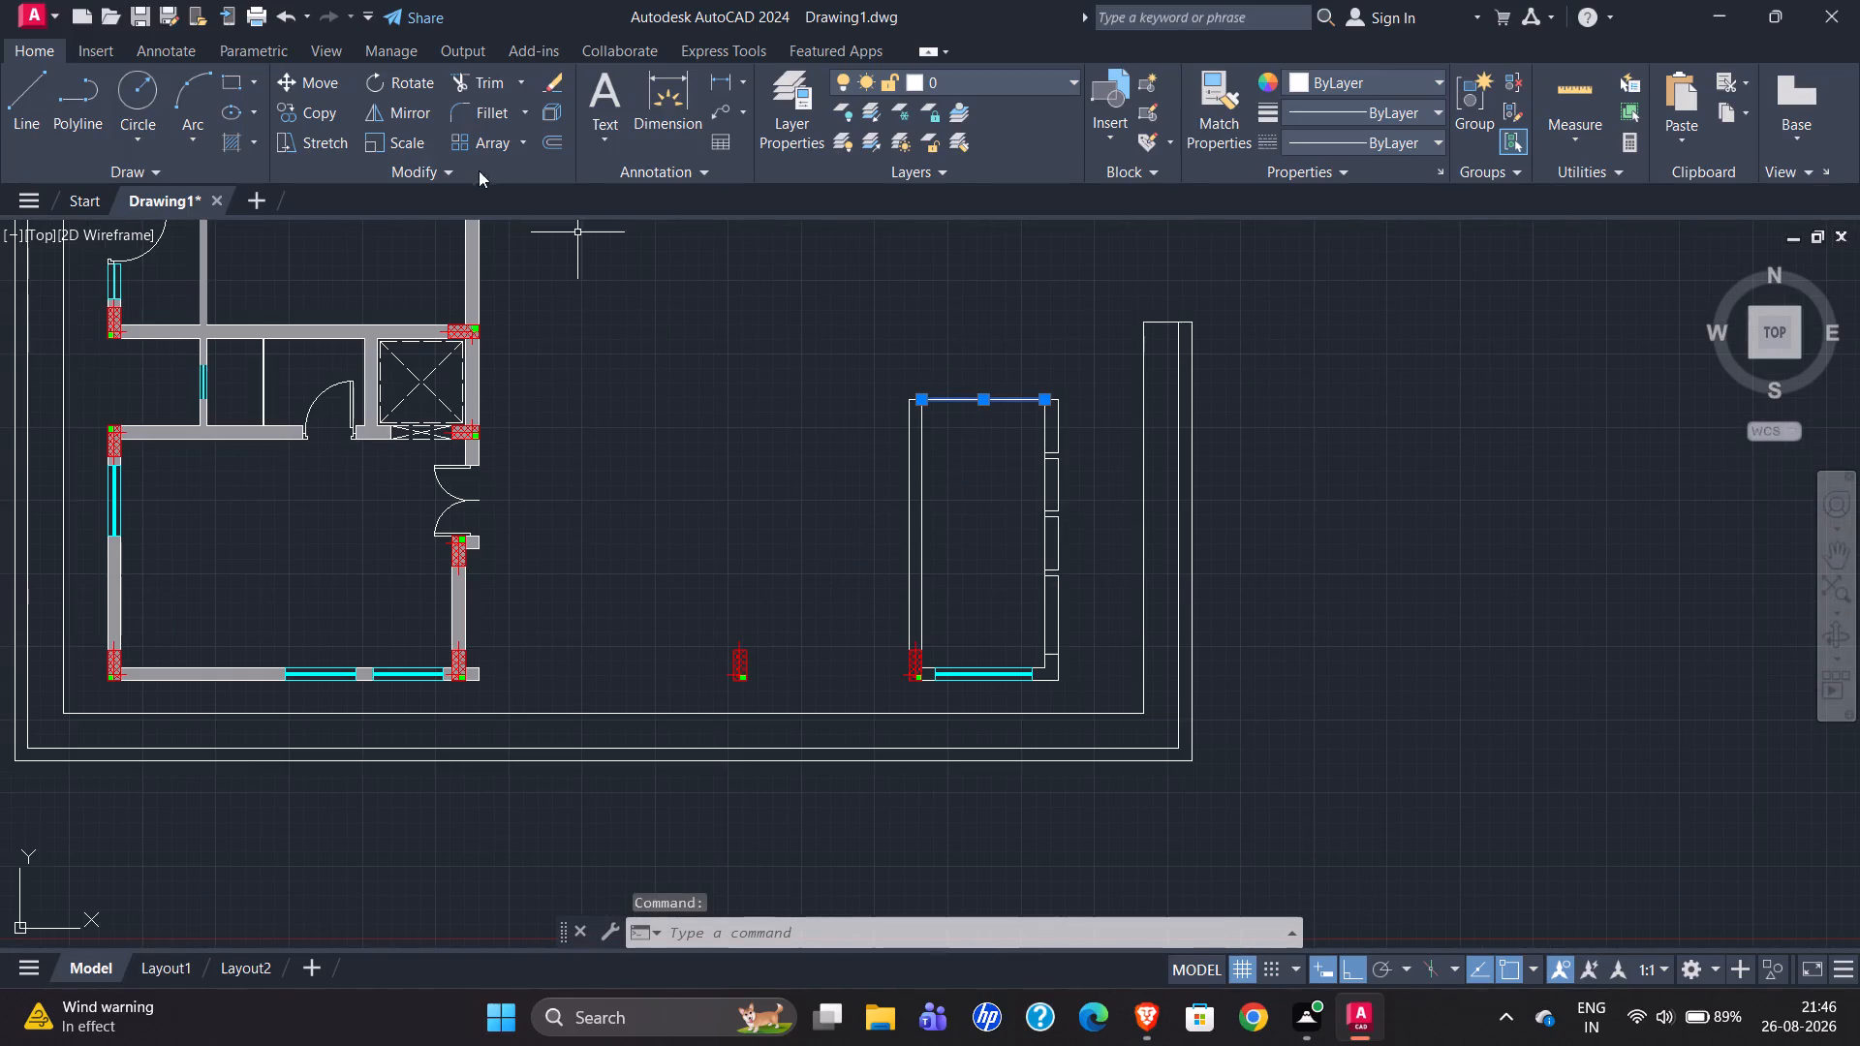
text(co)
key(Return)
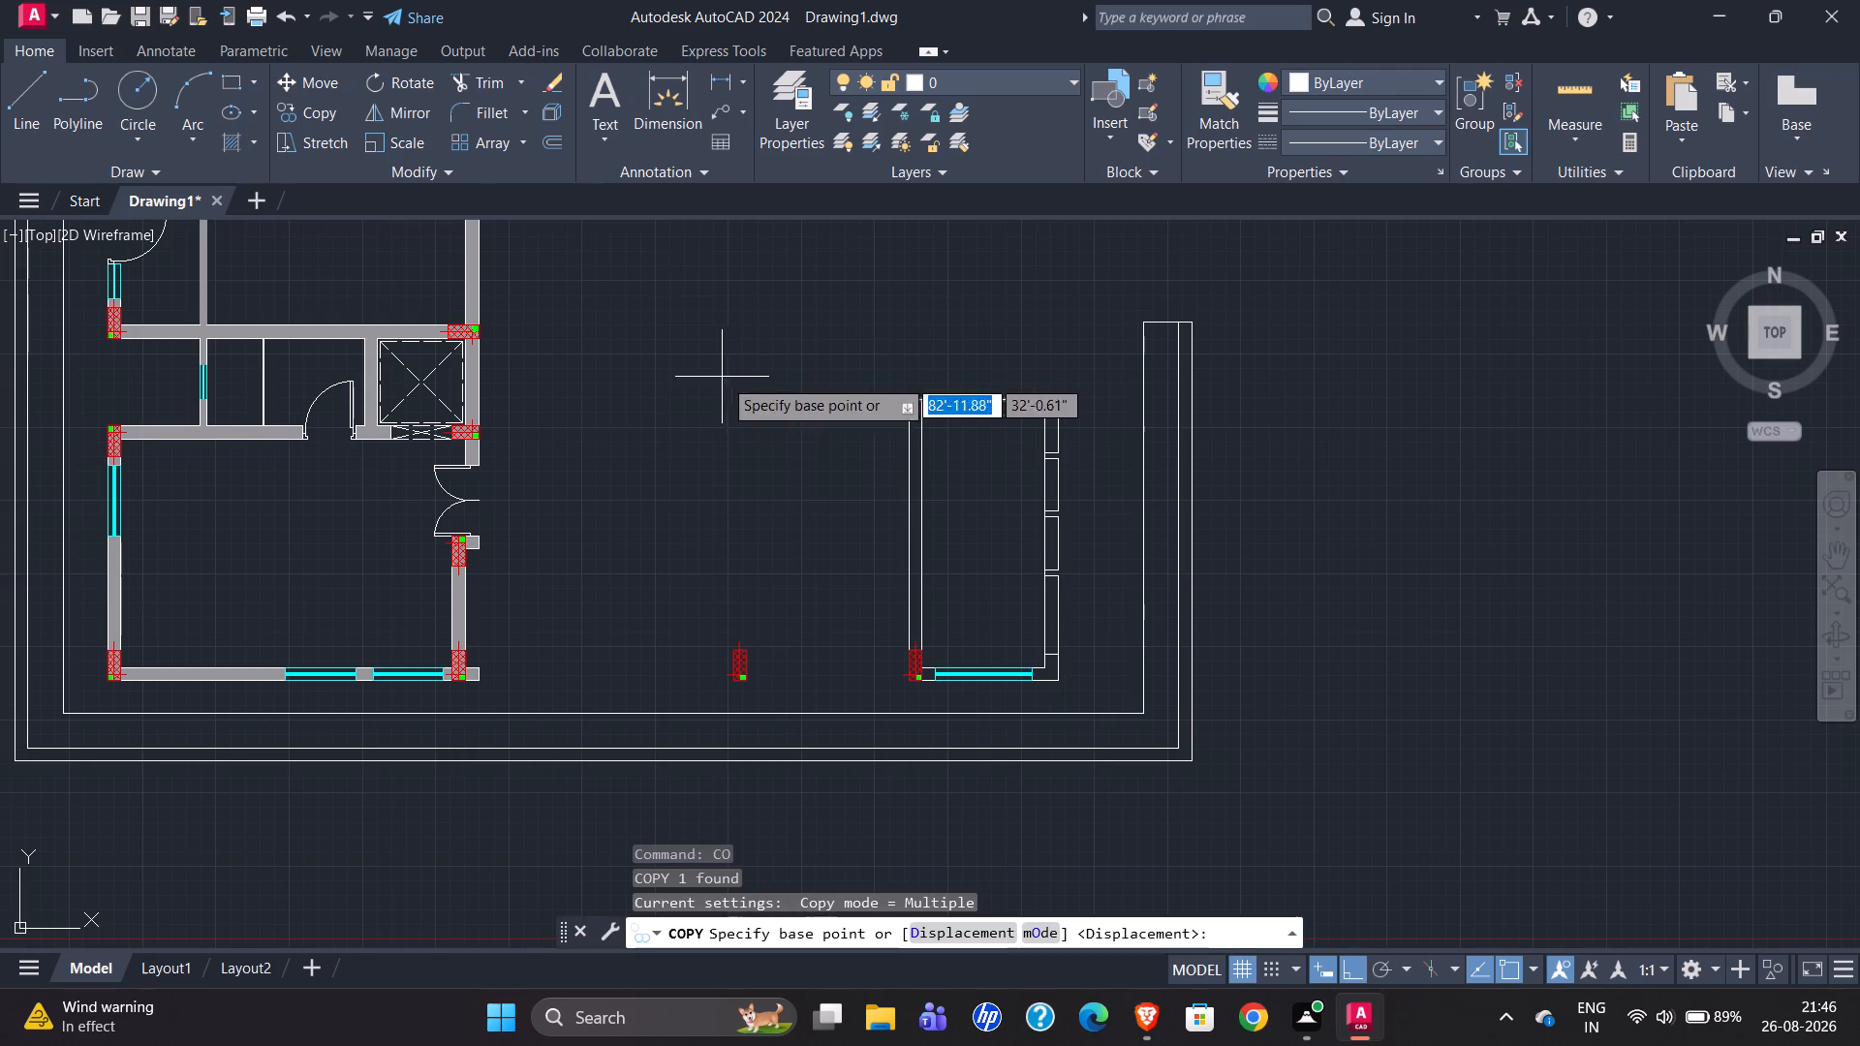
scroll(951, 425, up, 2)
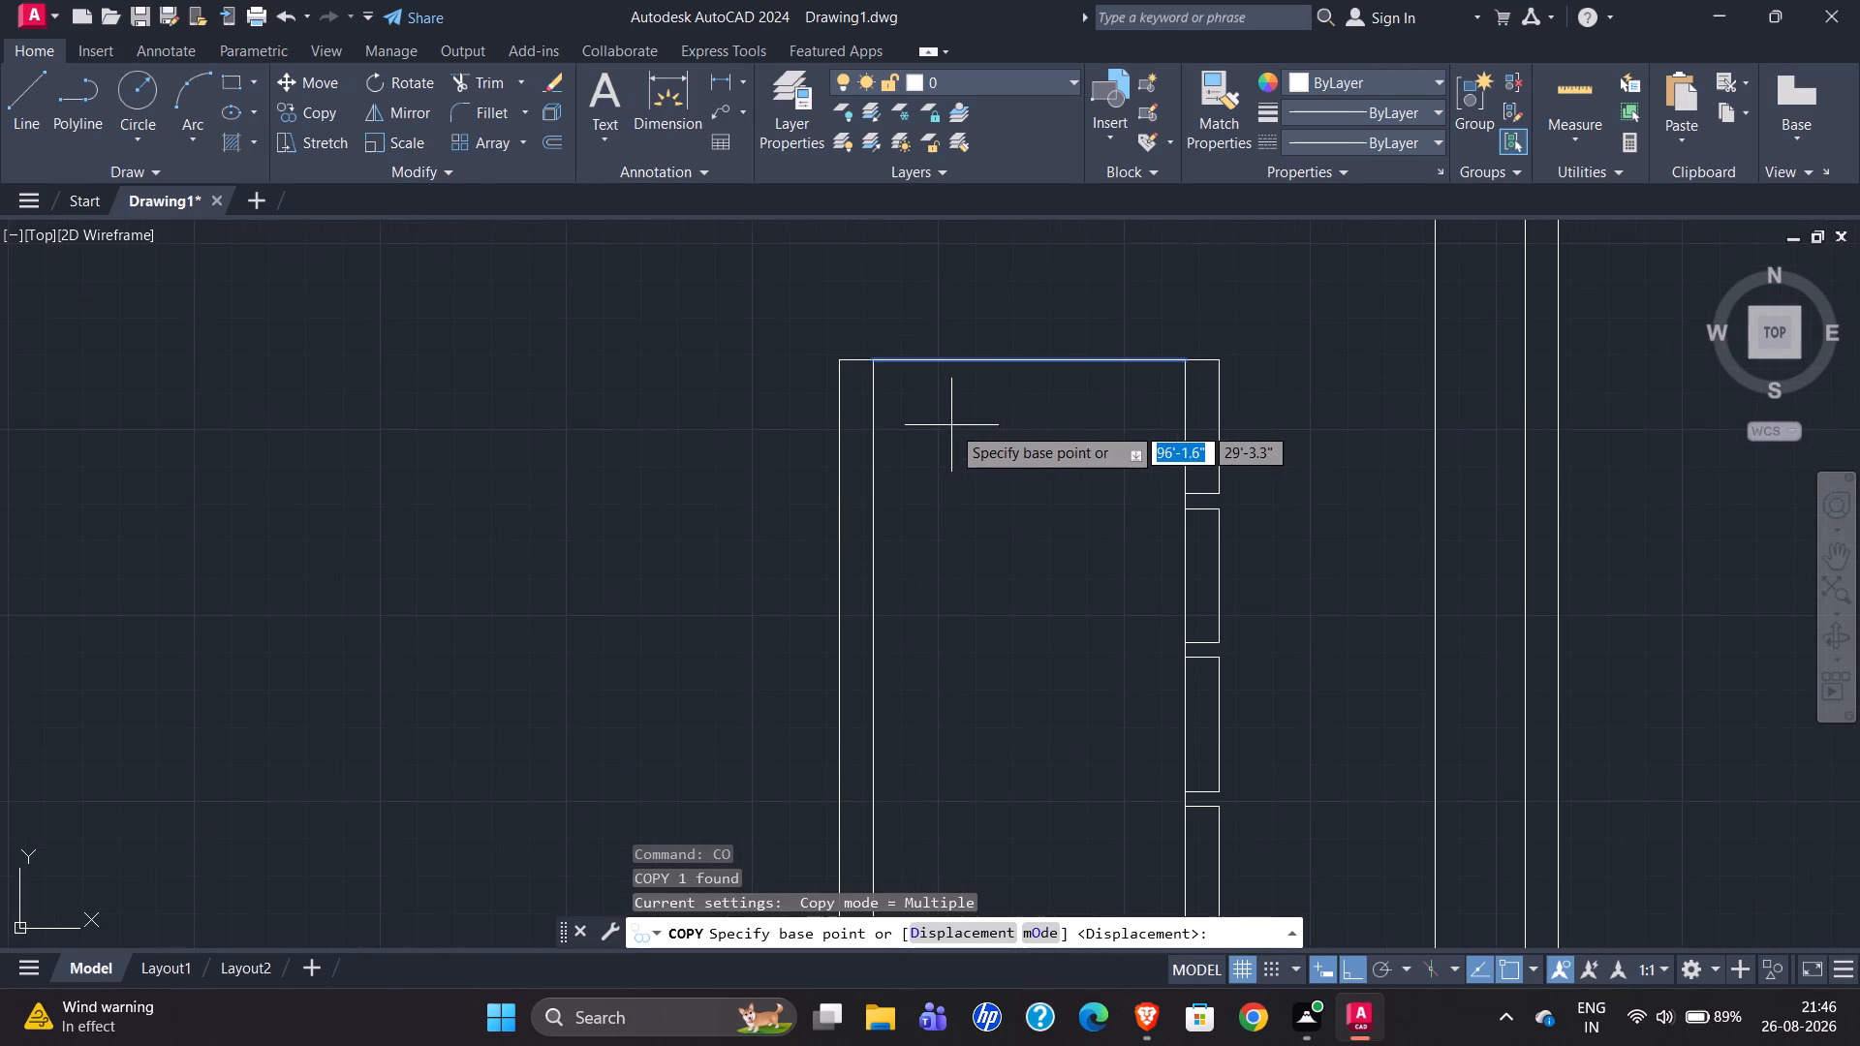
click(1187, 363)
scroll(1090, 280, down, 2)
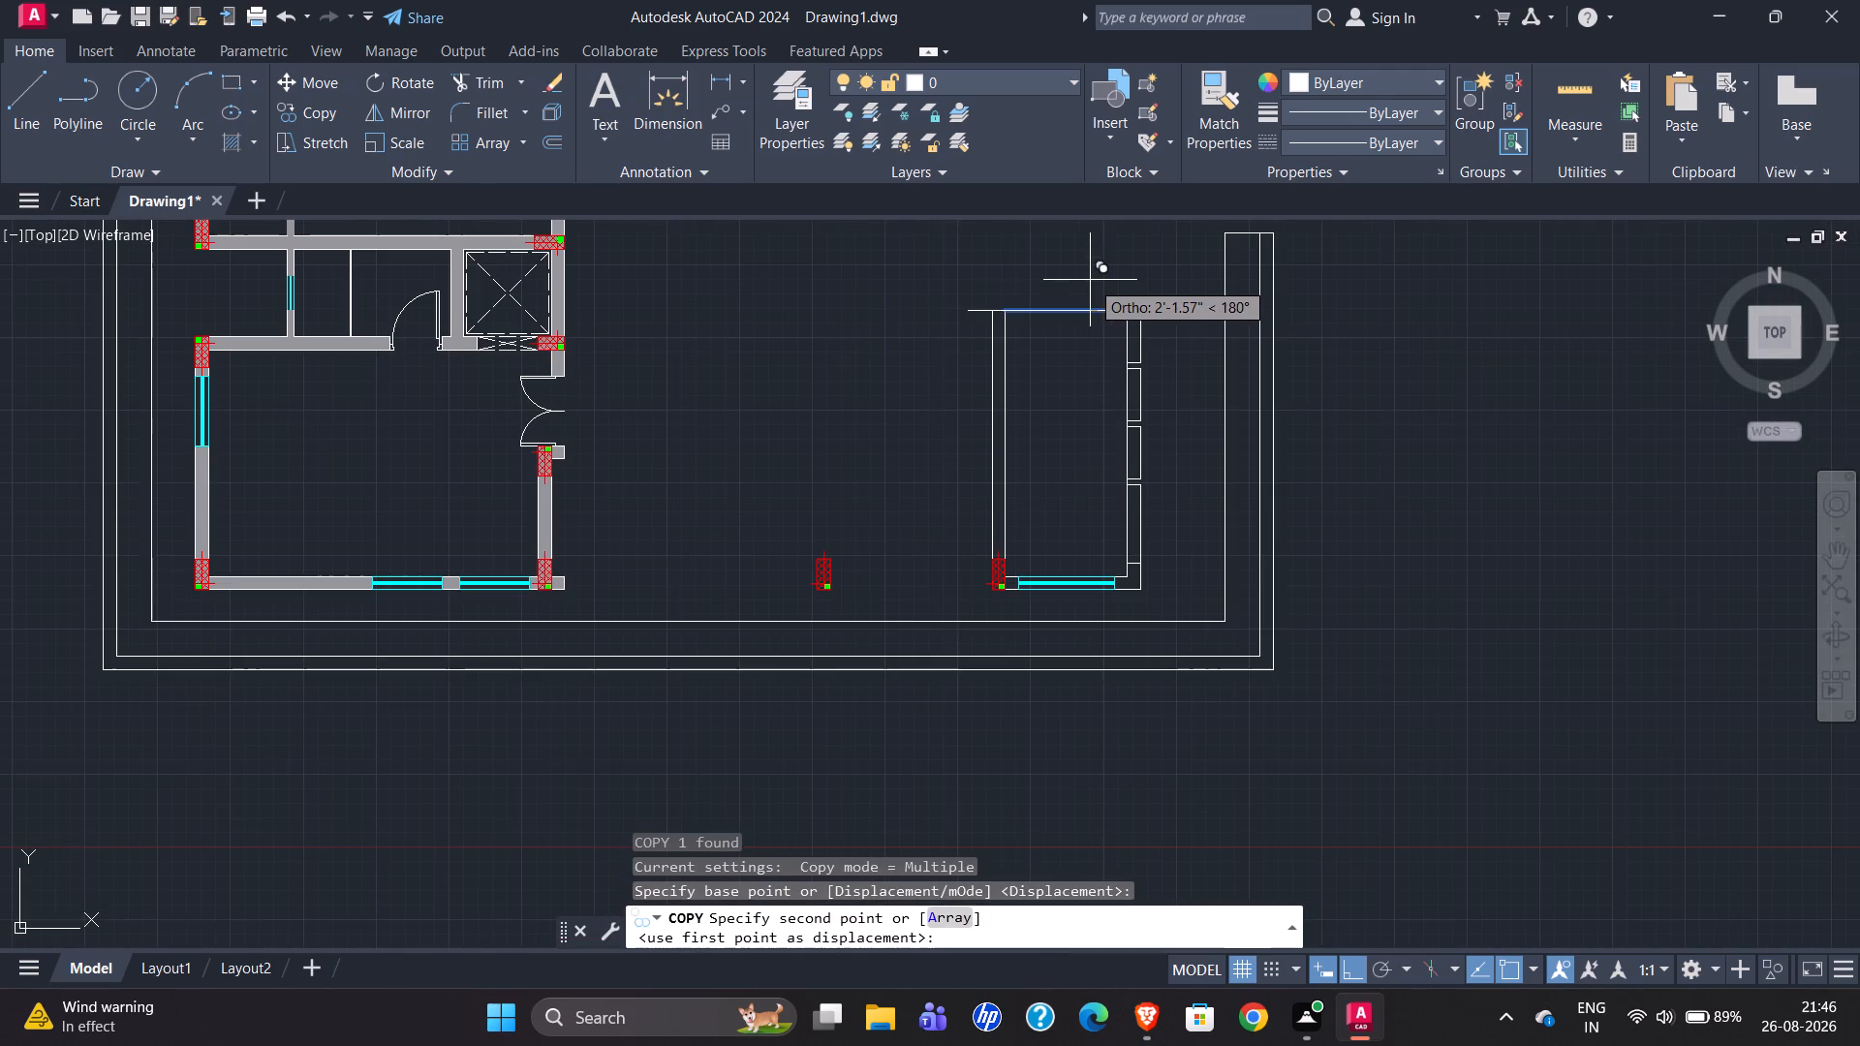
click(946, 922)
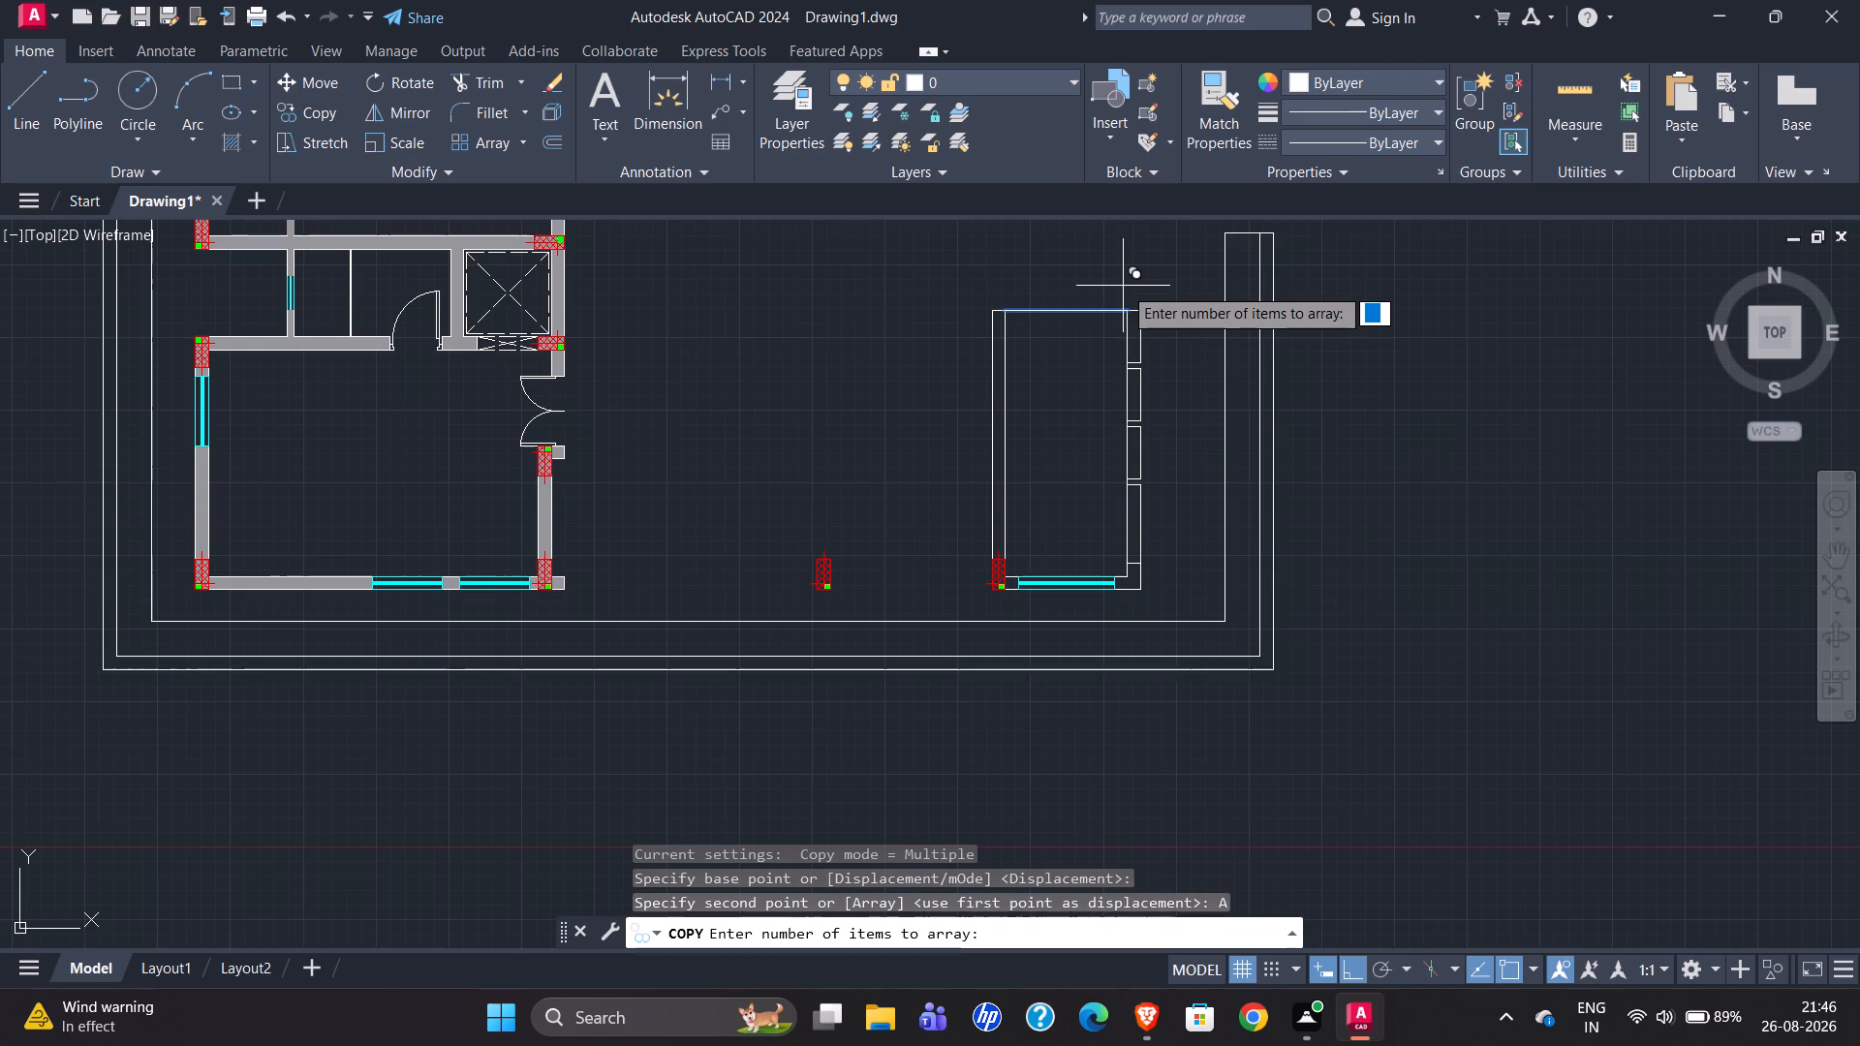
text(12)
key(Return)
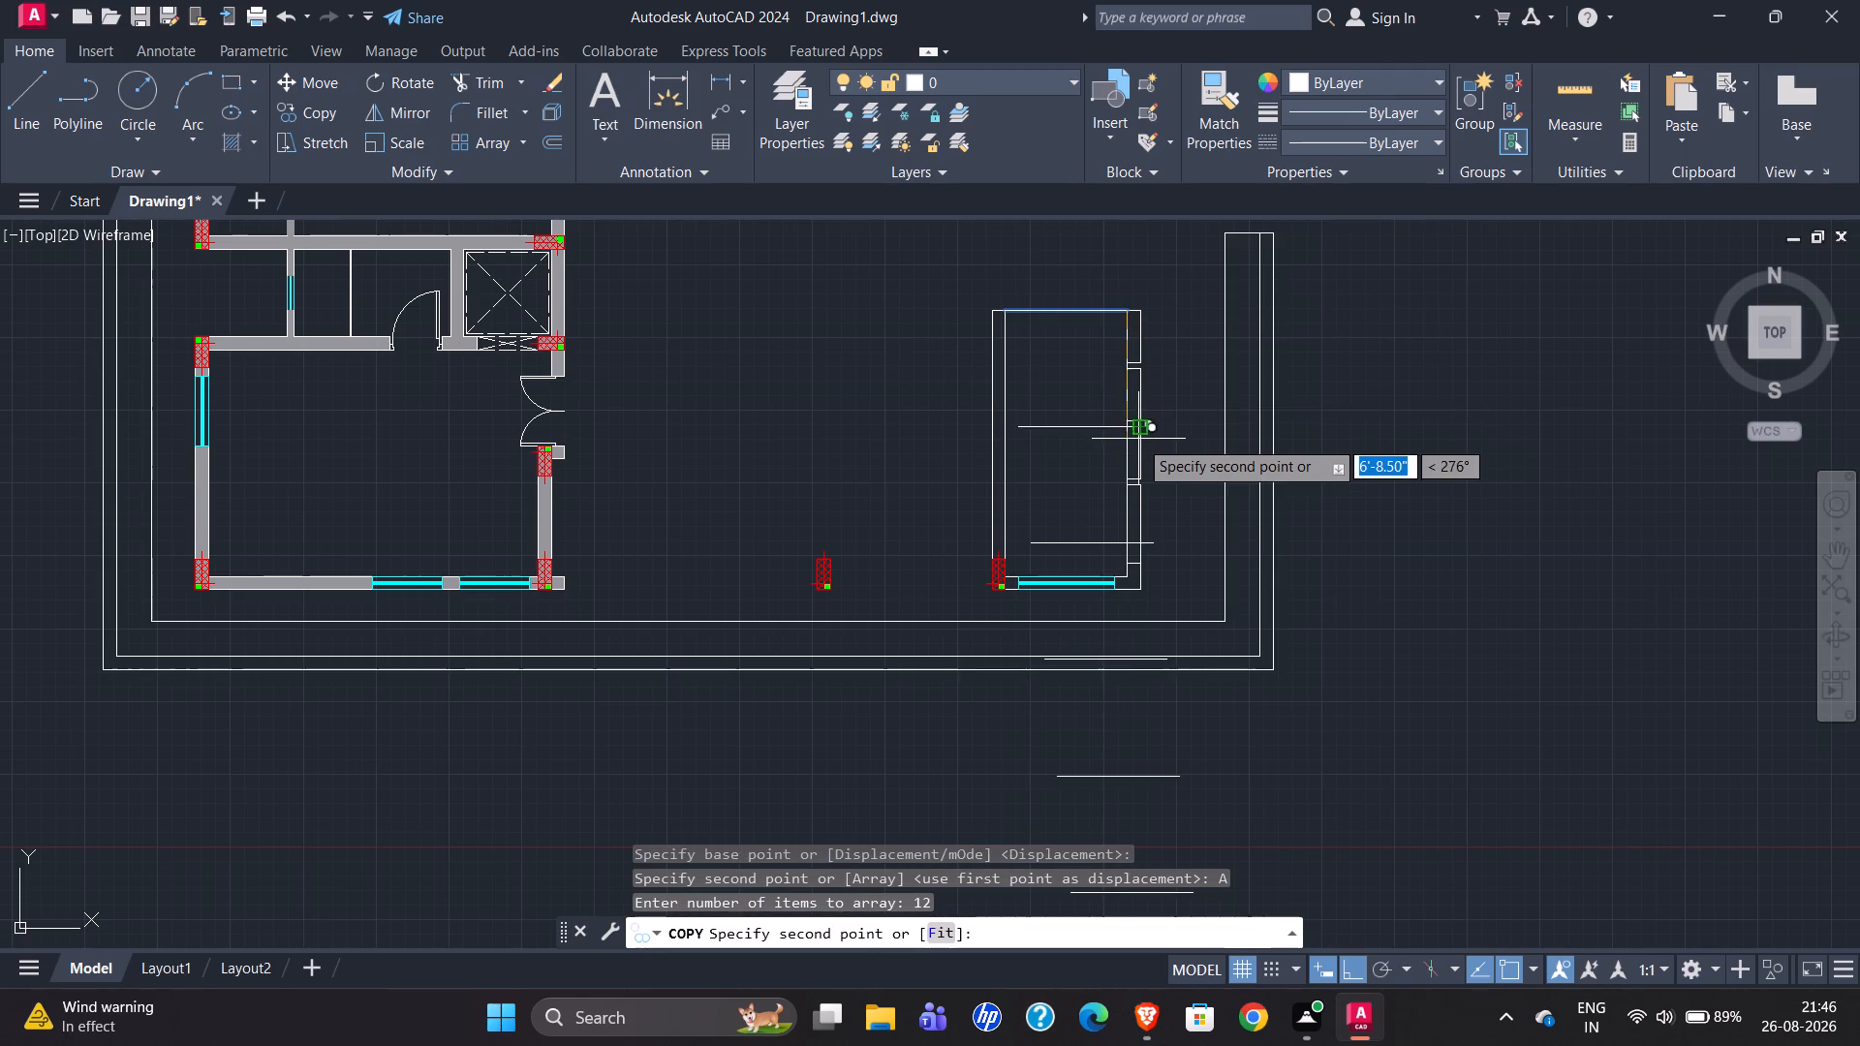
scroll(1144, 327, up, 2)
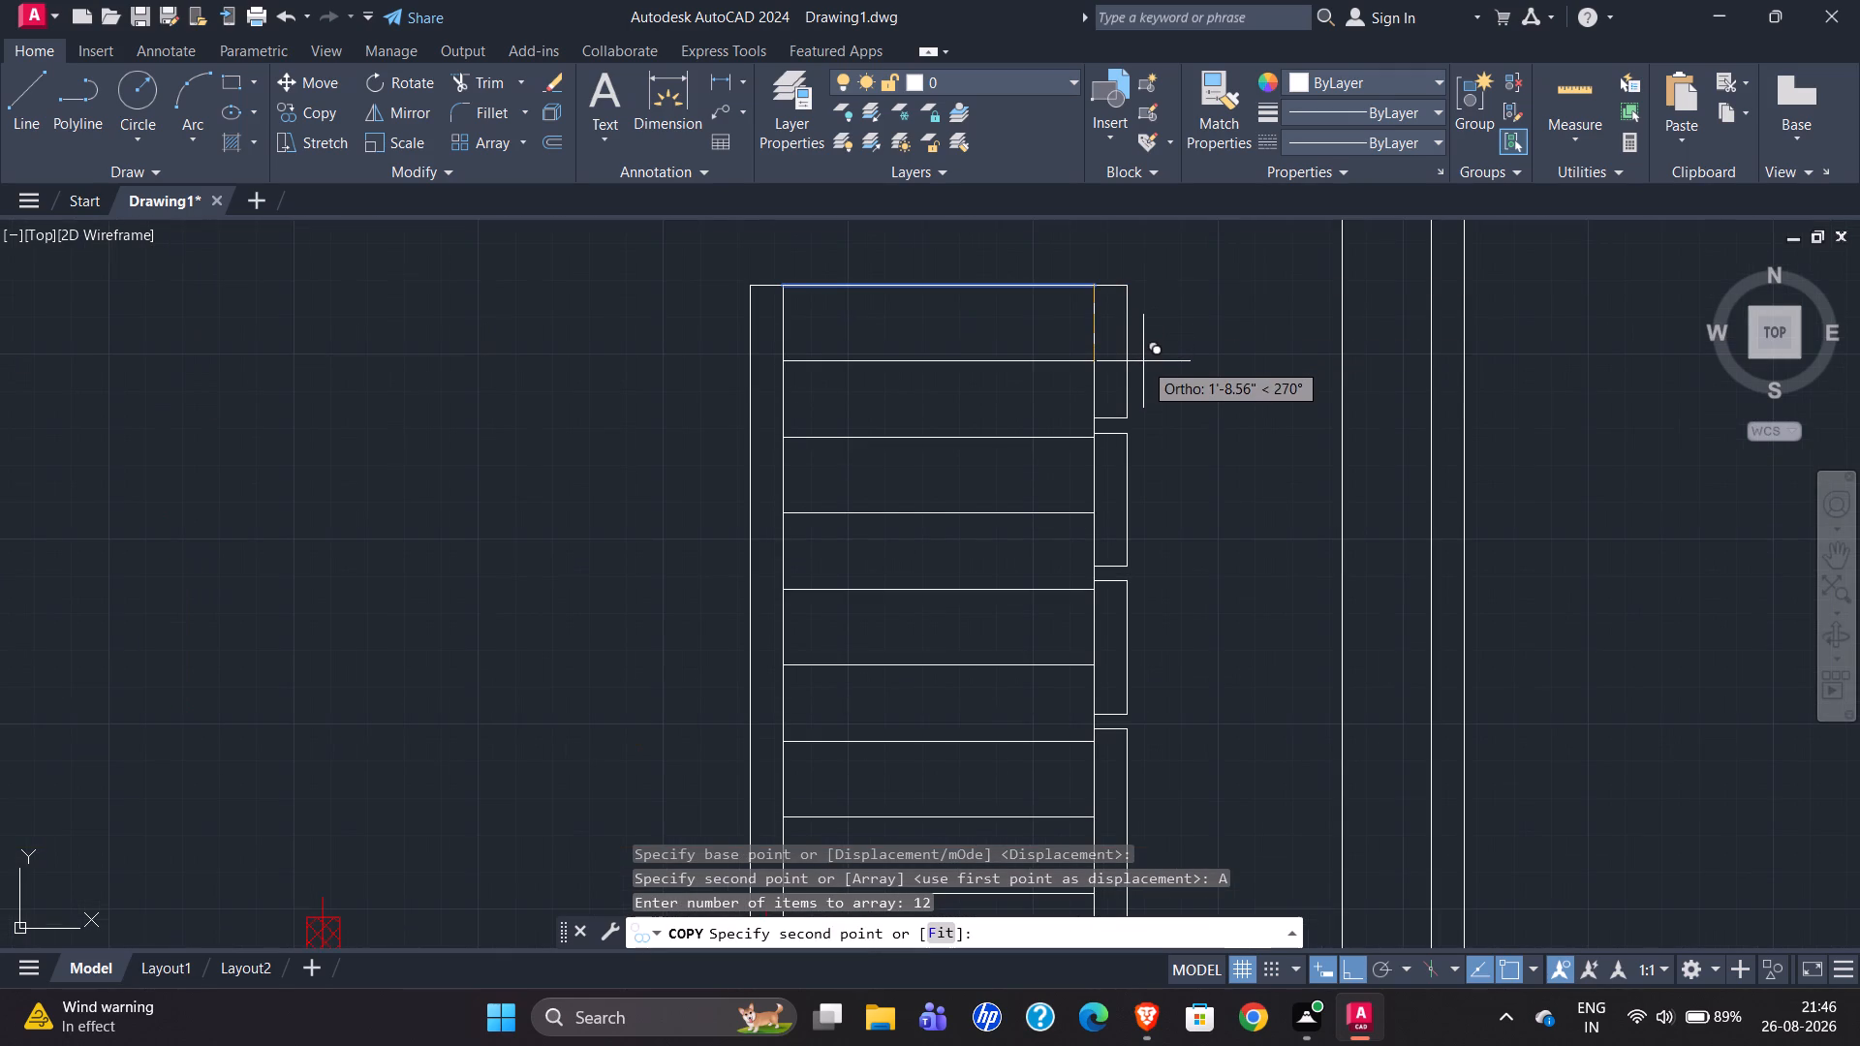
text(1')
key(Return)
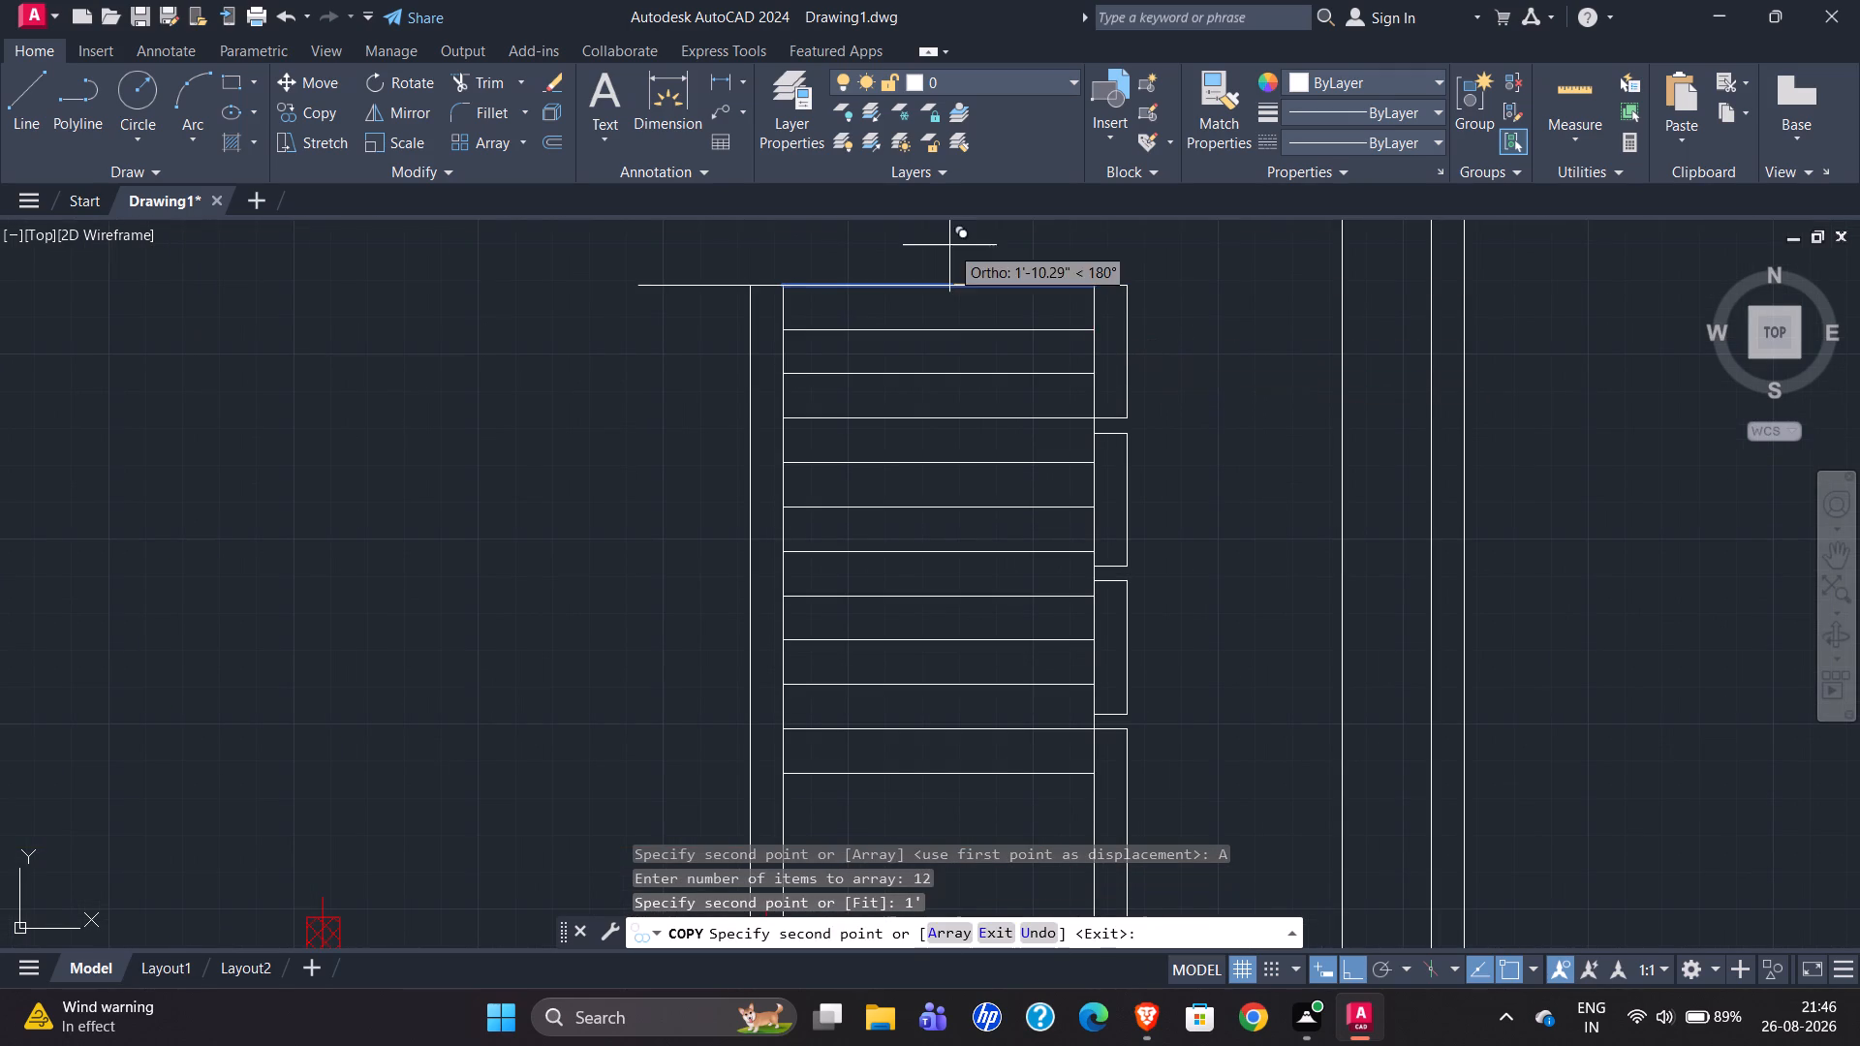
scroll(905, 285, down, 1)
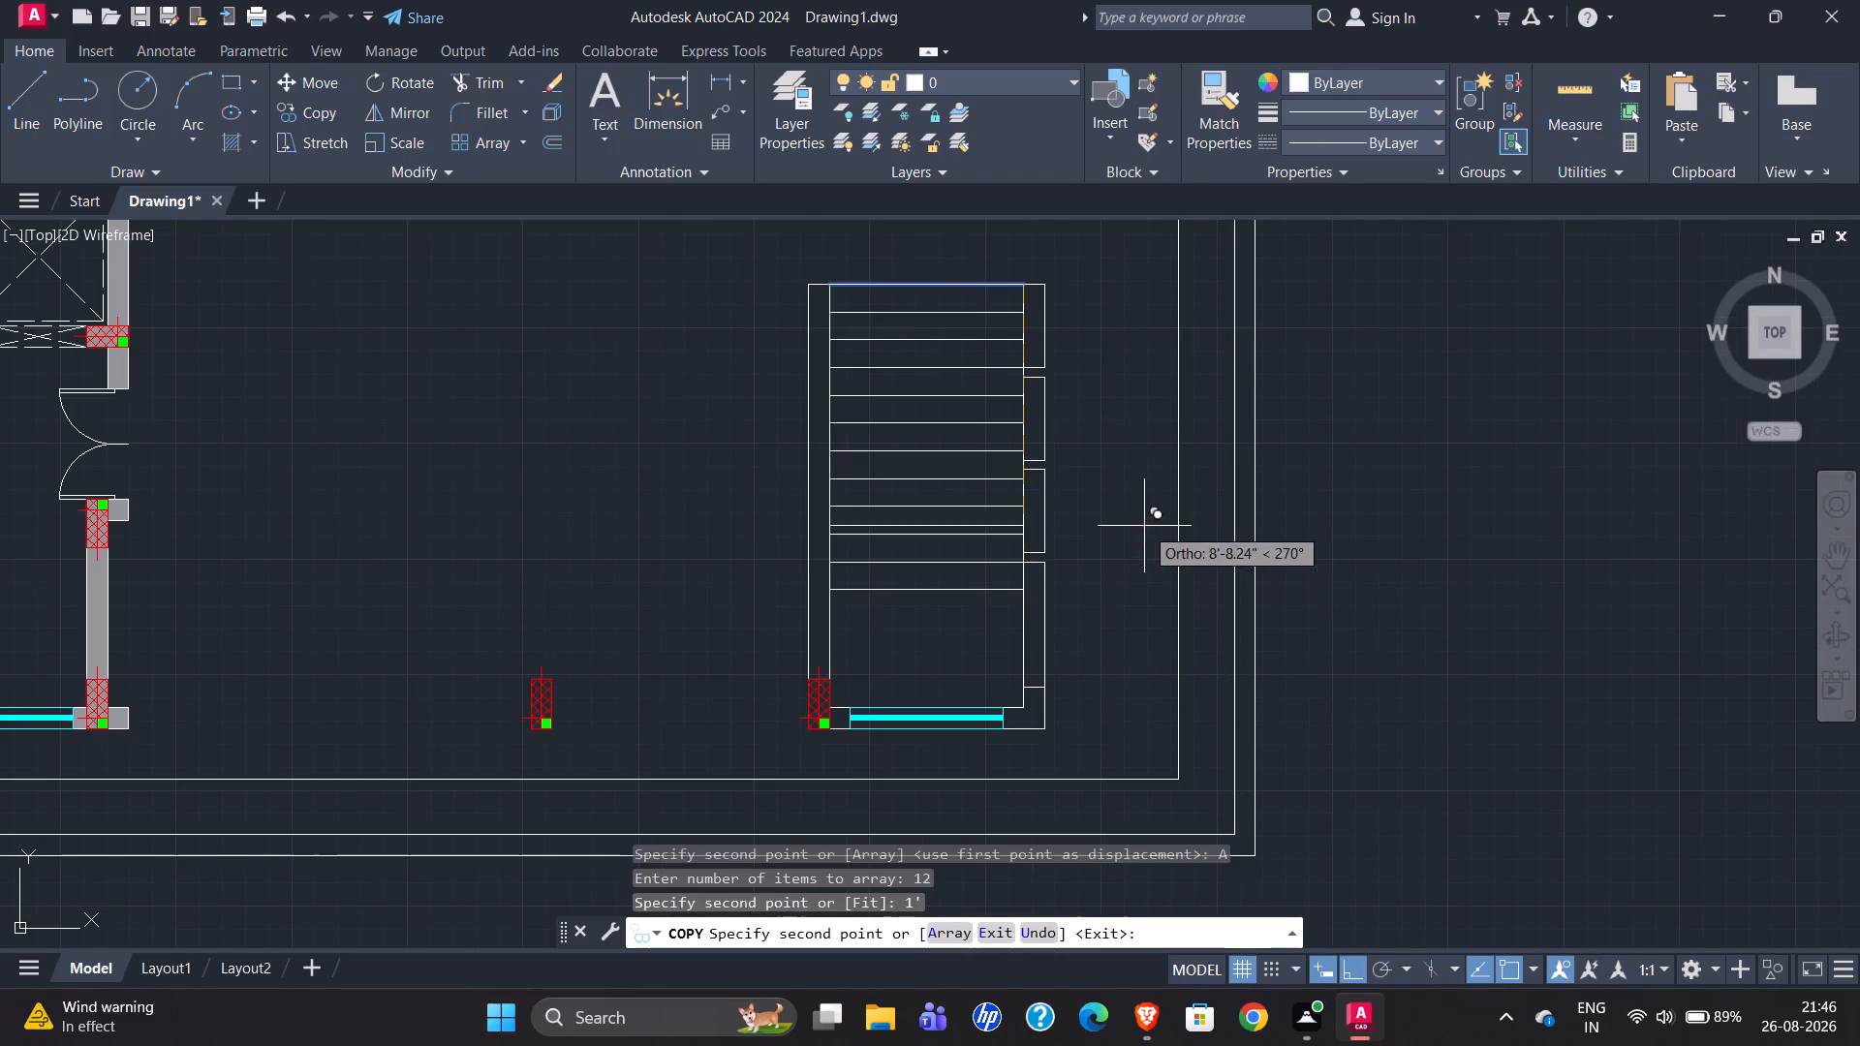
key(Escape)
Draw a vertical centre line about 13'-5" long from the midpoint of the staircase's top line down past the last tread.
click(37, 114)
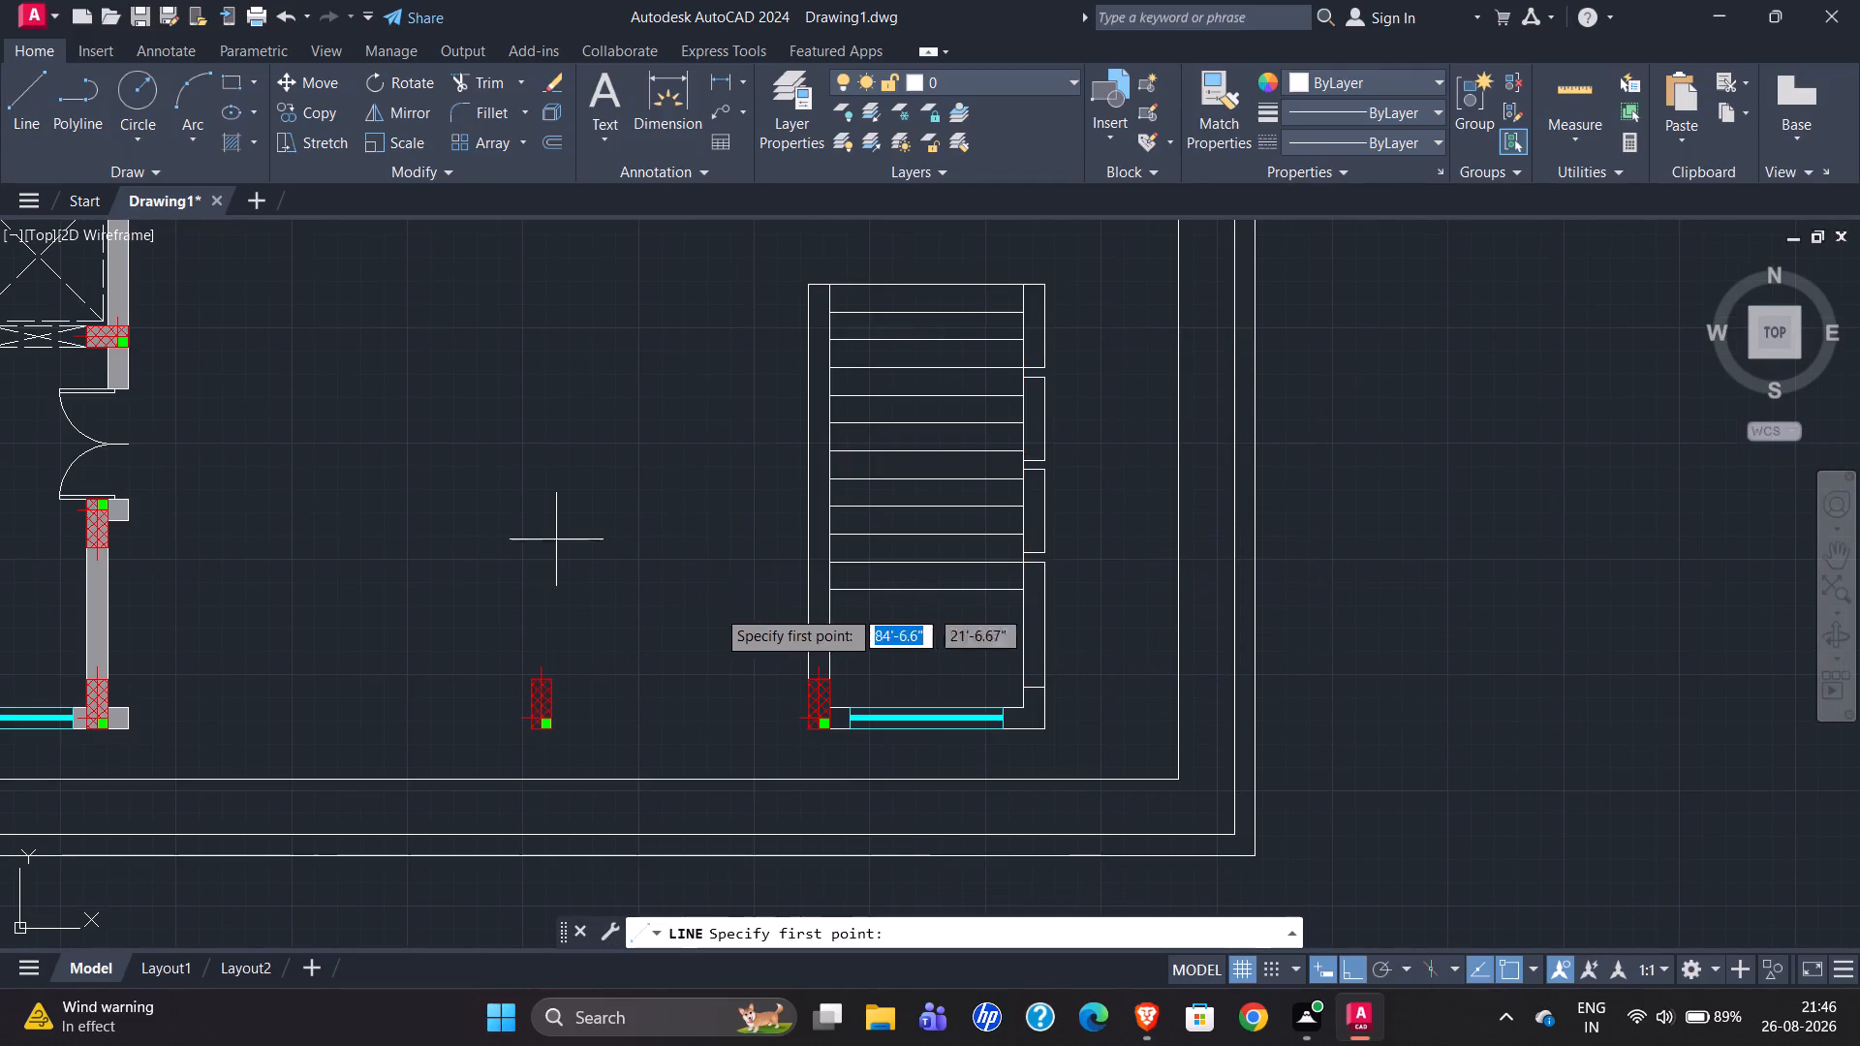
scroll(1037, 486, down, 2)
scroll(1145, 501, down, 1)
scroll(1066, 517, down, 1)
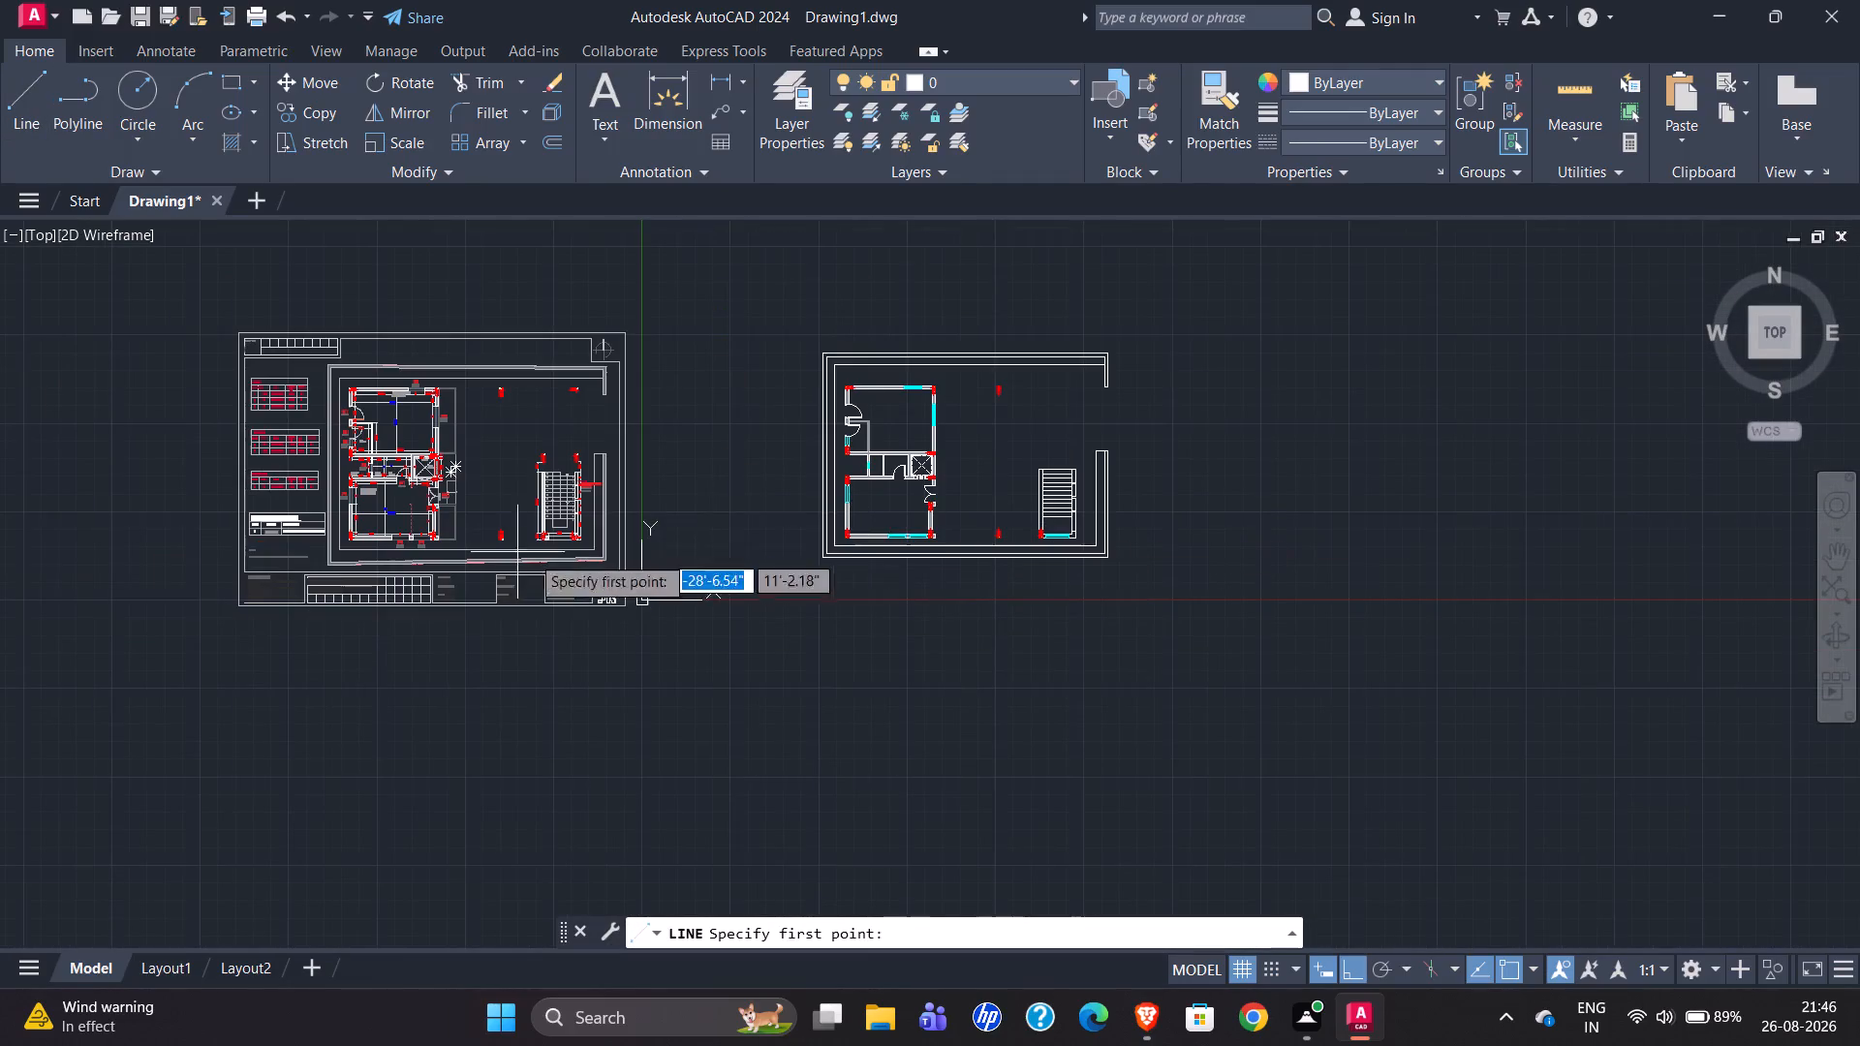
scroll(607, 543, up, 5)
scroll(279, 567, down, 1)
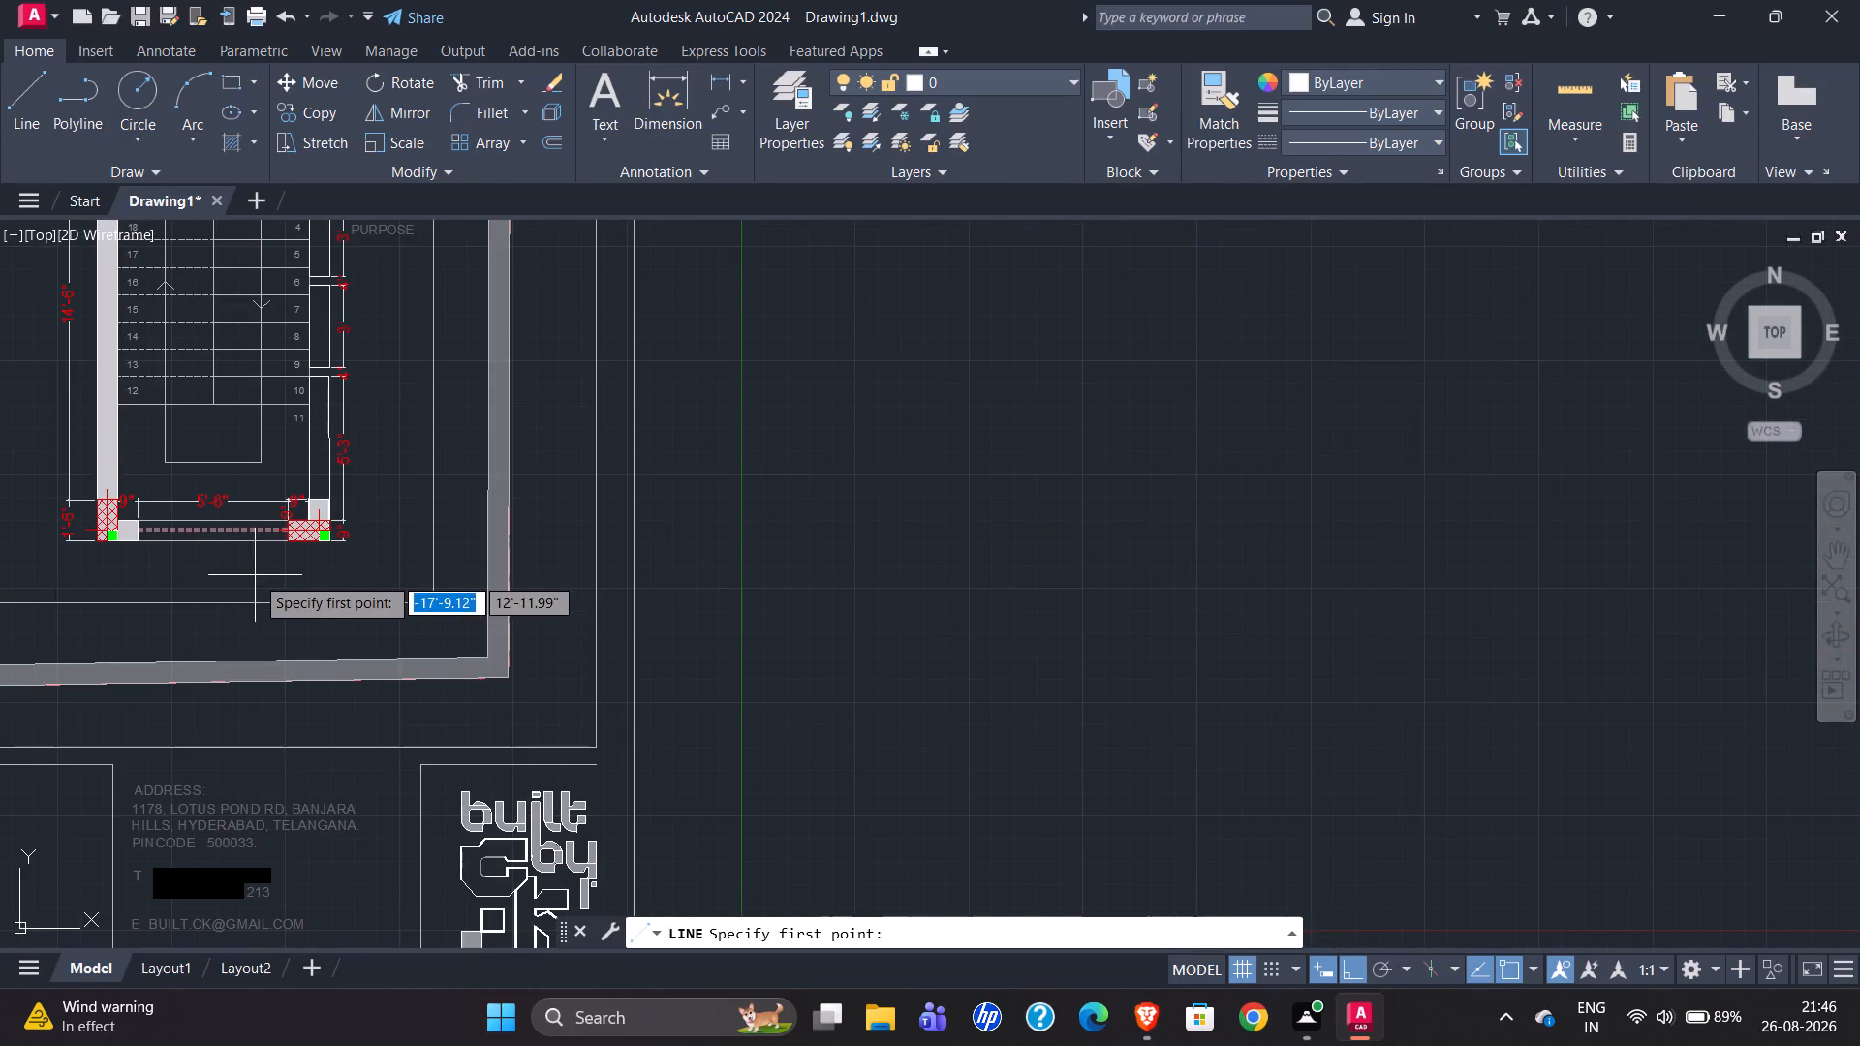
scroll(211, 544, down, 3)
scroll(1006, 515, up, 2)
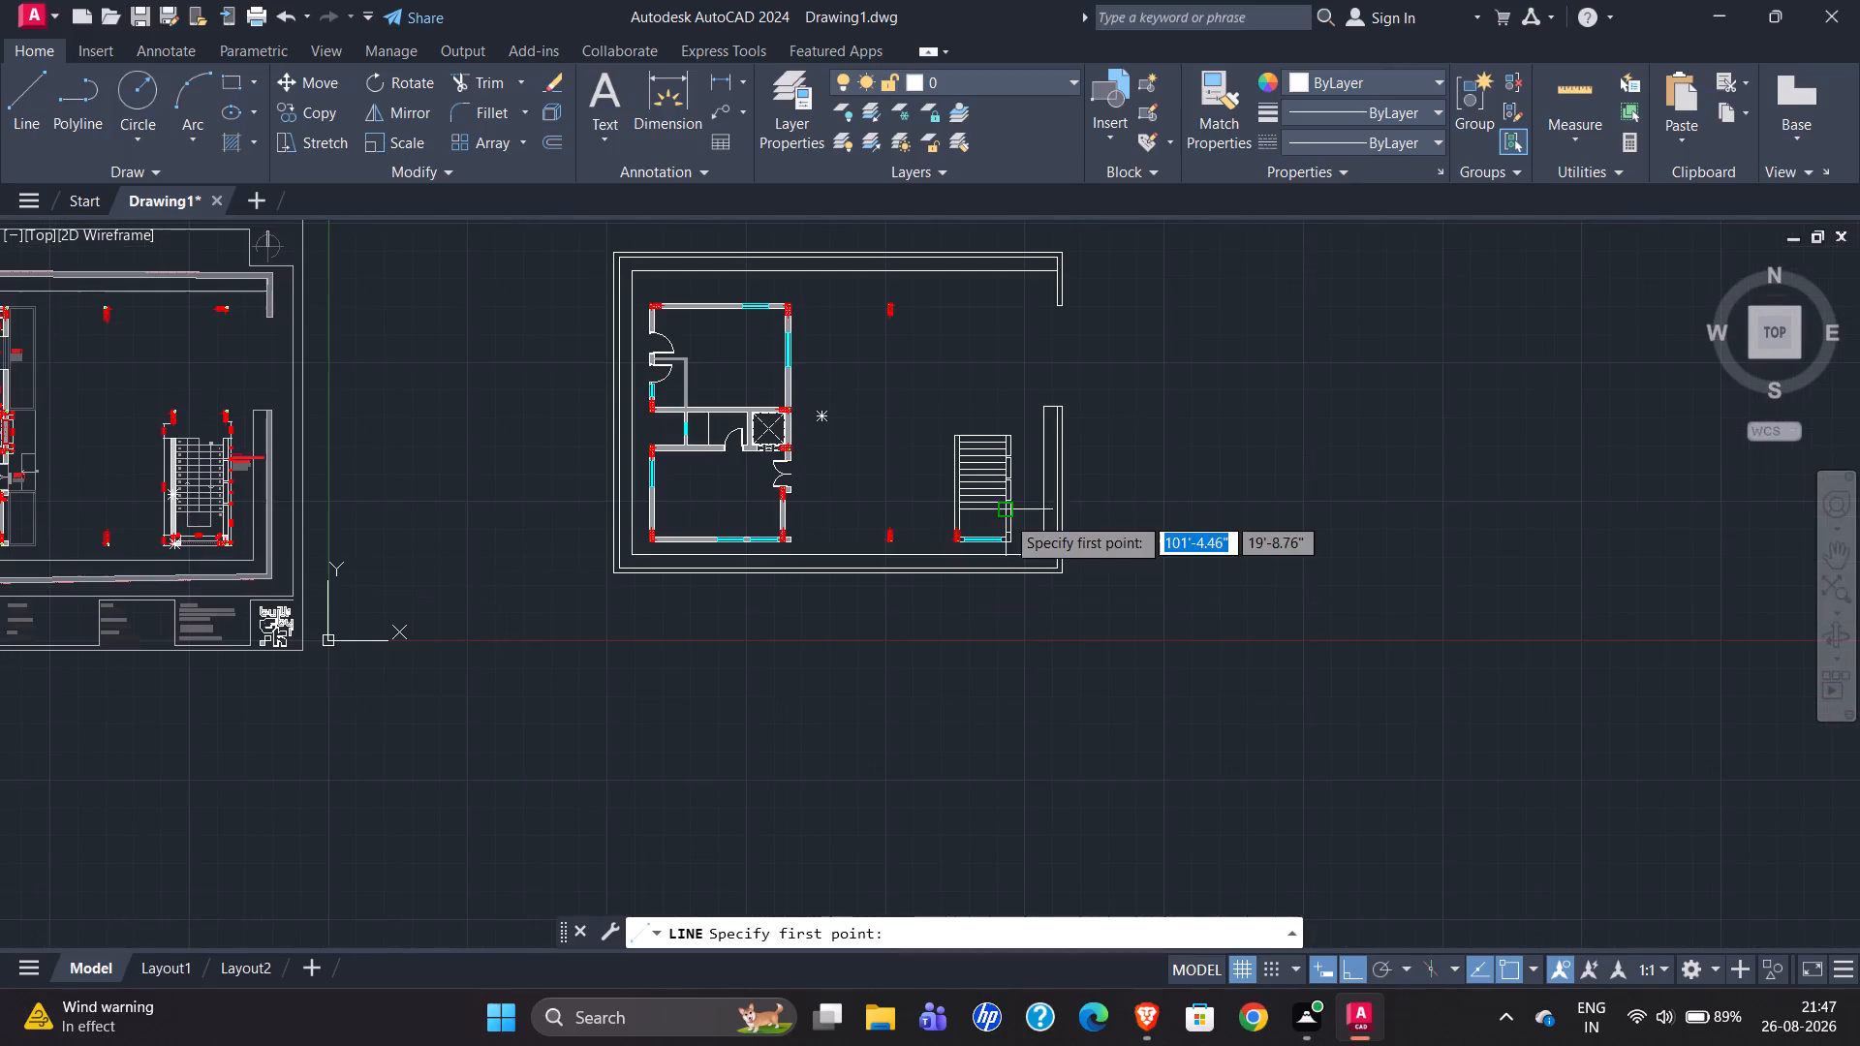
scroll(1006, 515, up, 3)
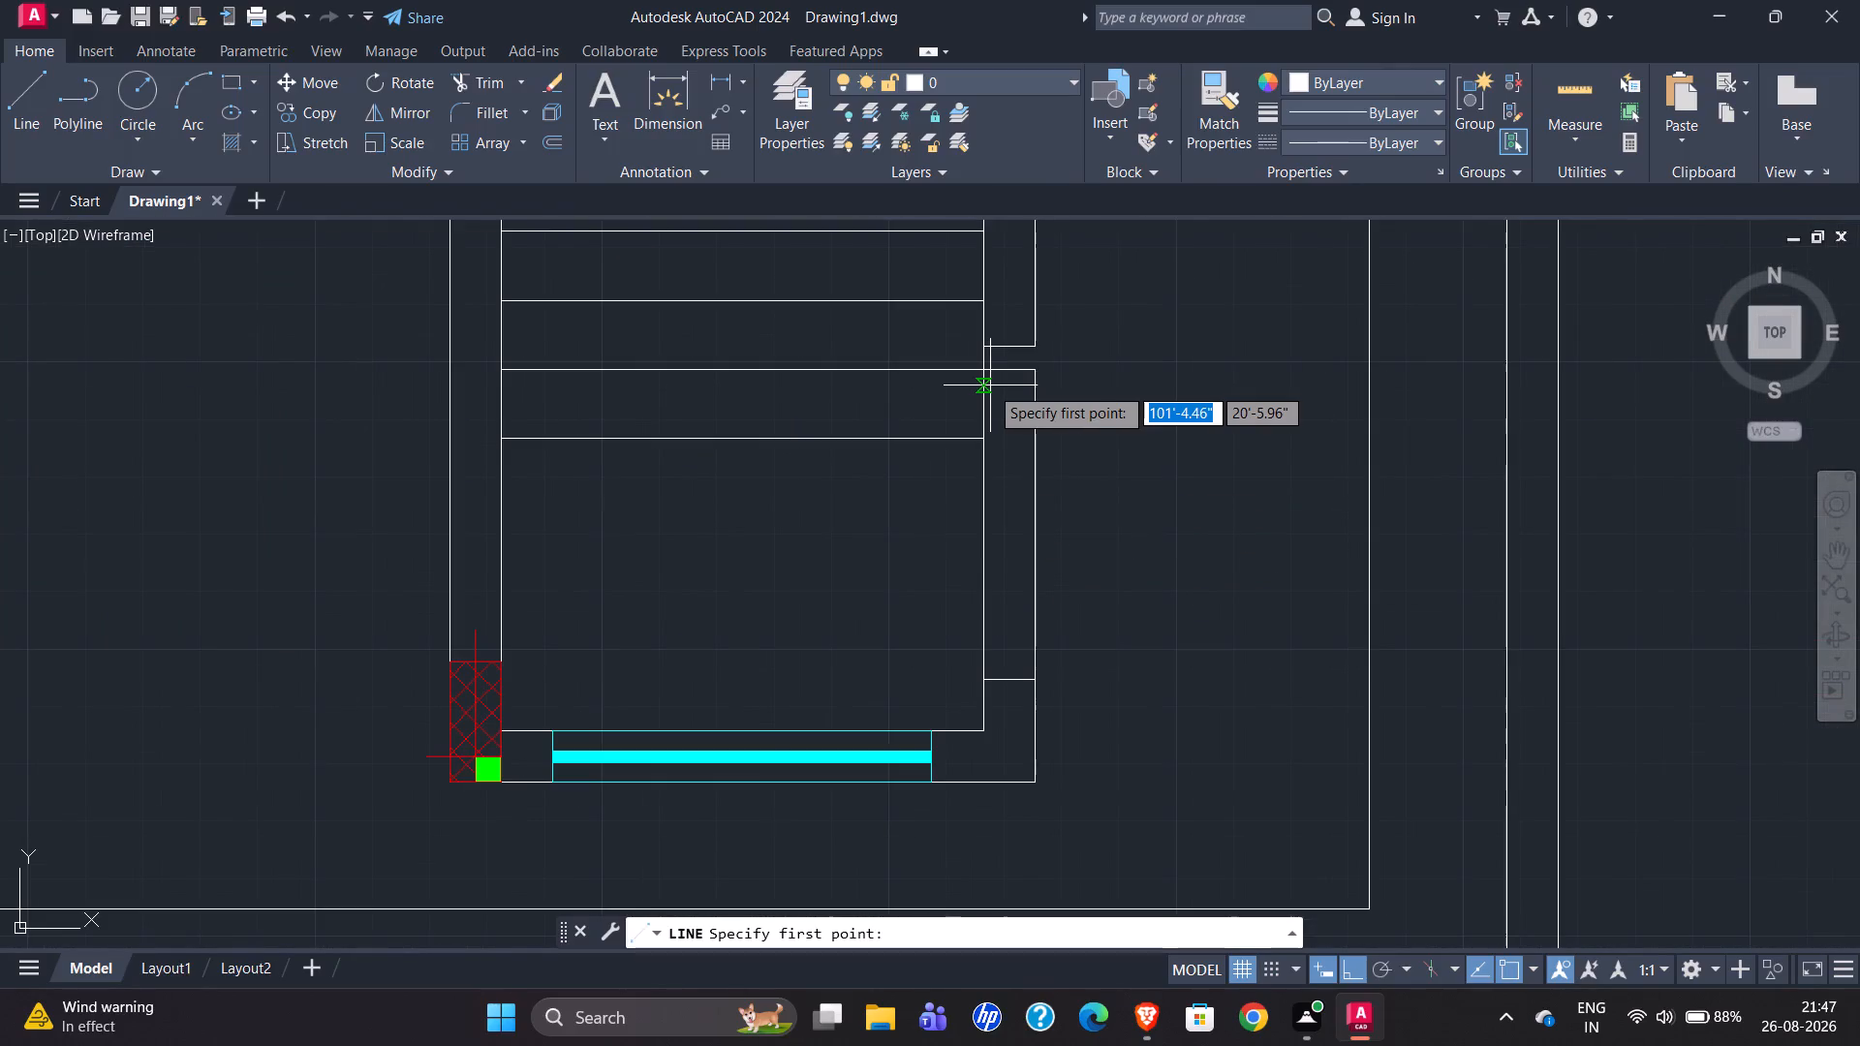
scroll(876, 596, down, 1)
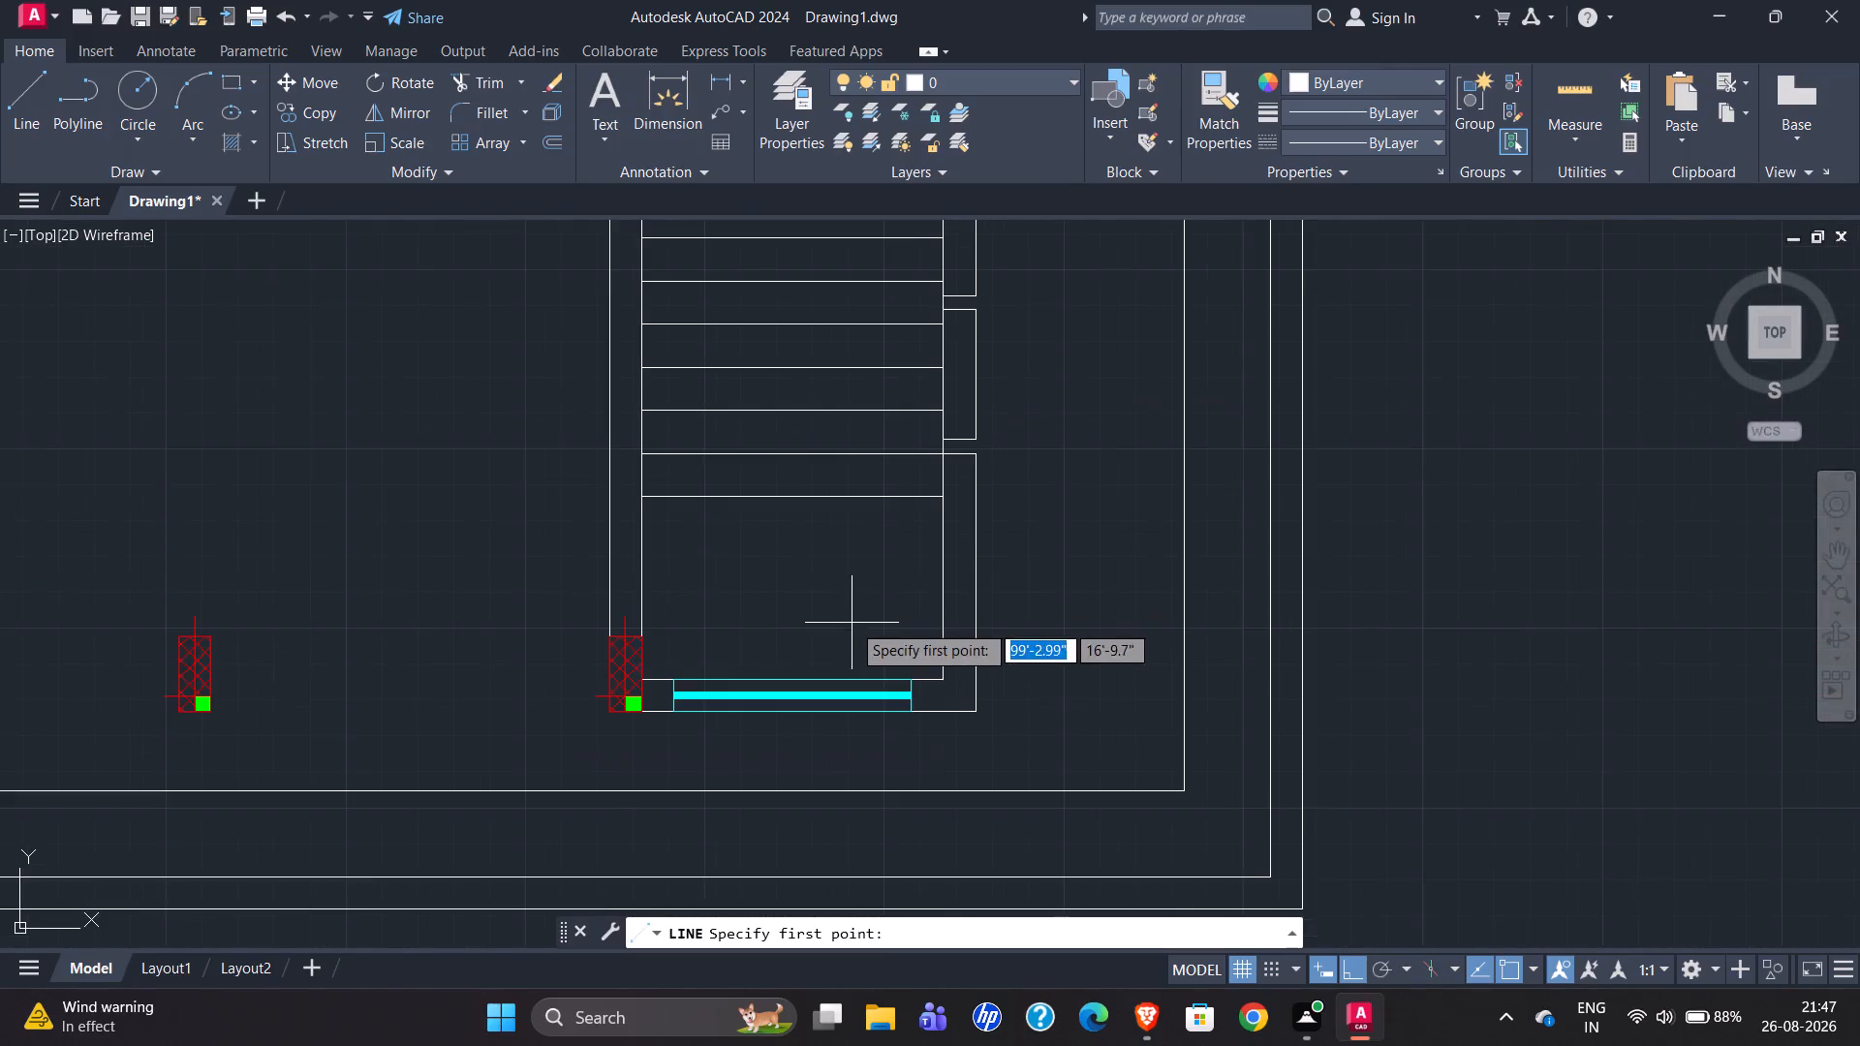
scroll(842, 635, down, 2)
scroll(837, 390, up, 2)
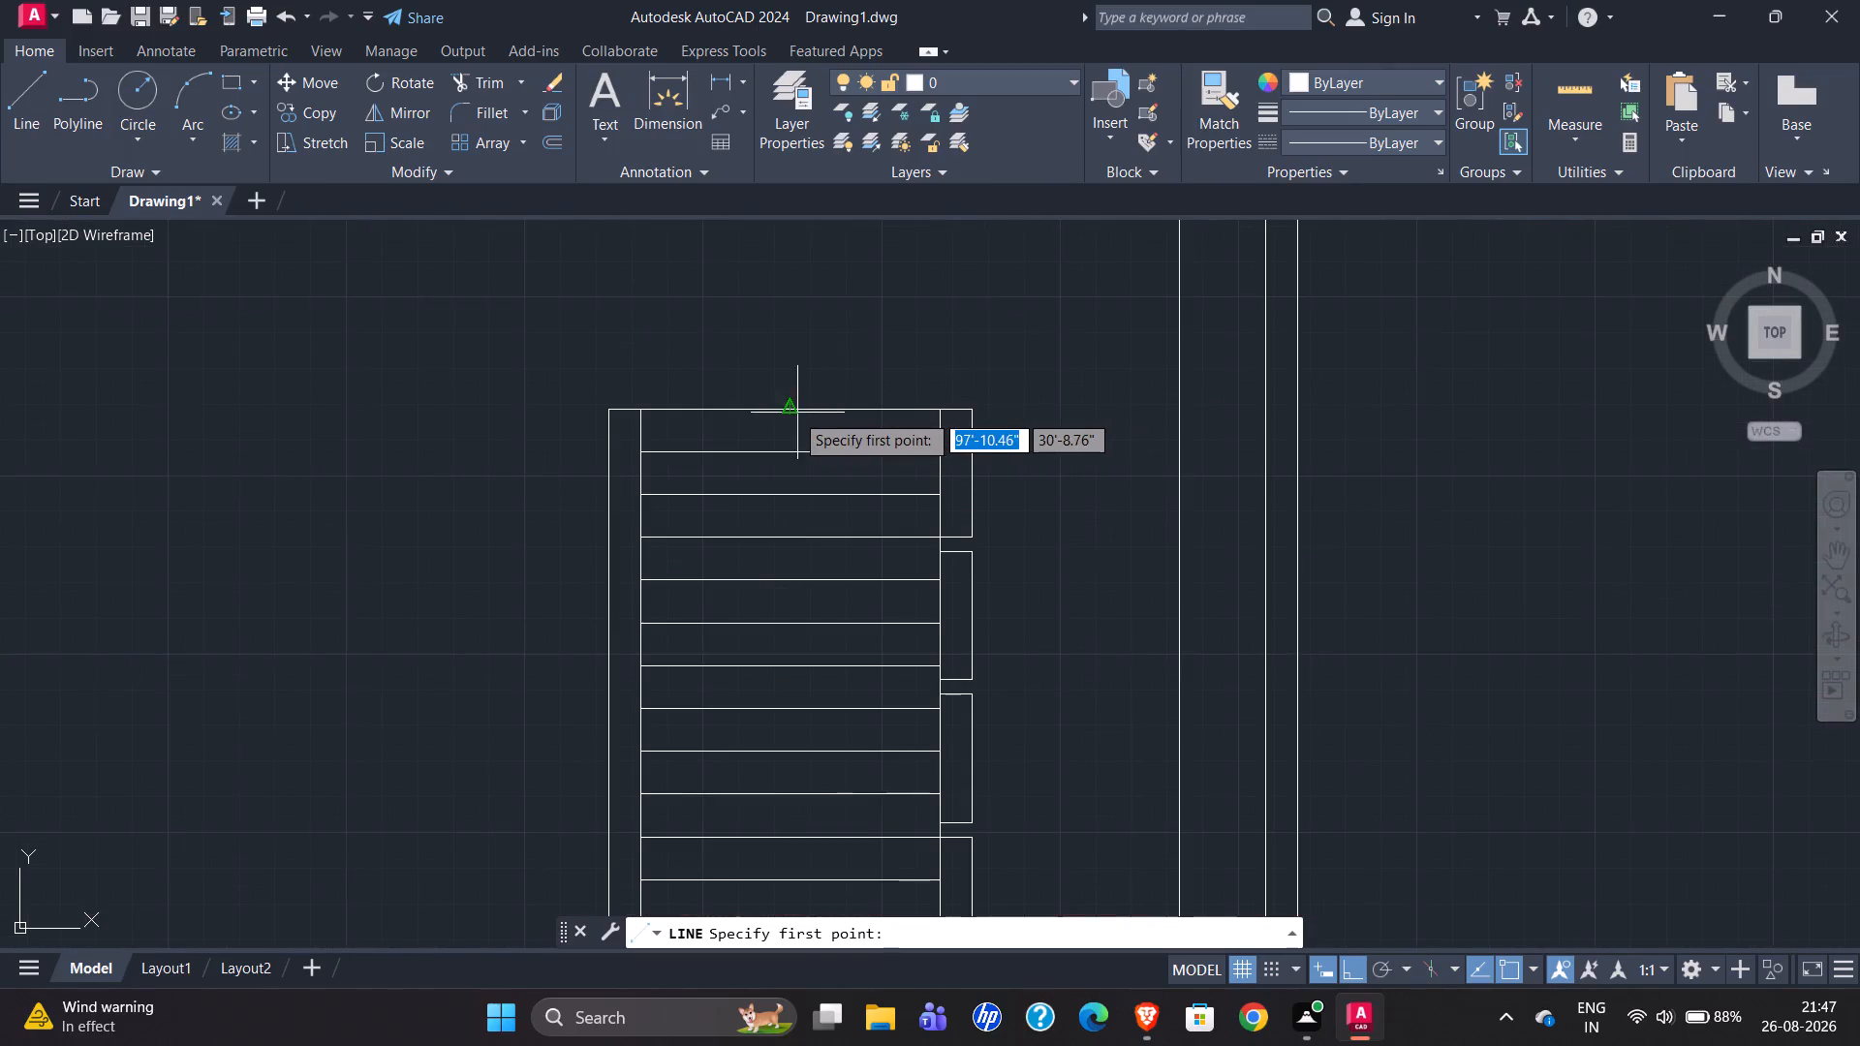
click(791, 413)
scroll(807, 349, down, 2)
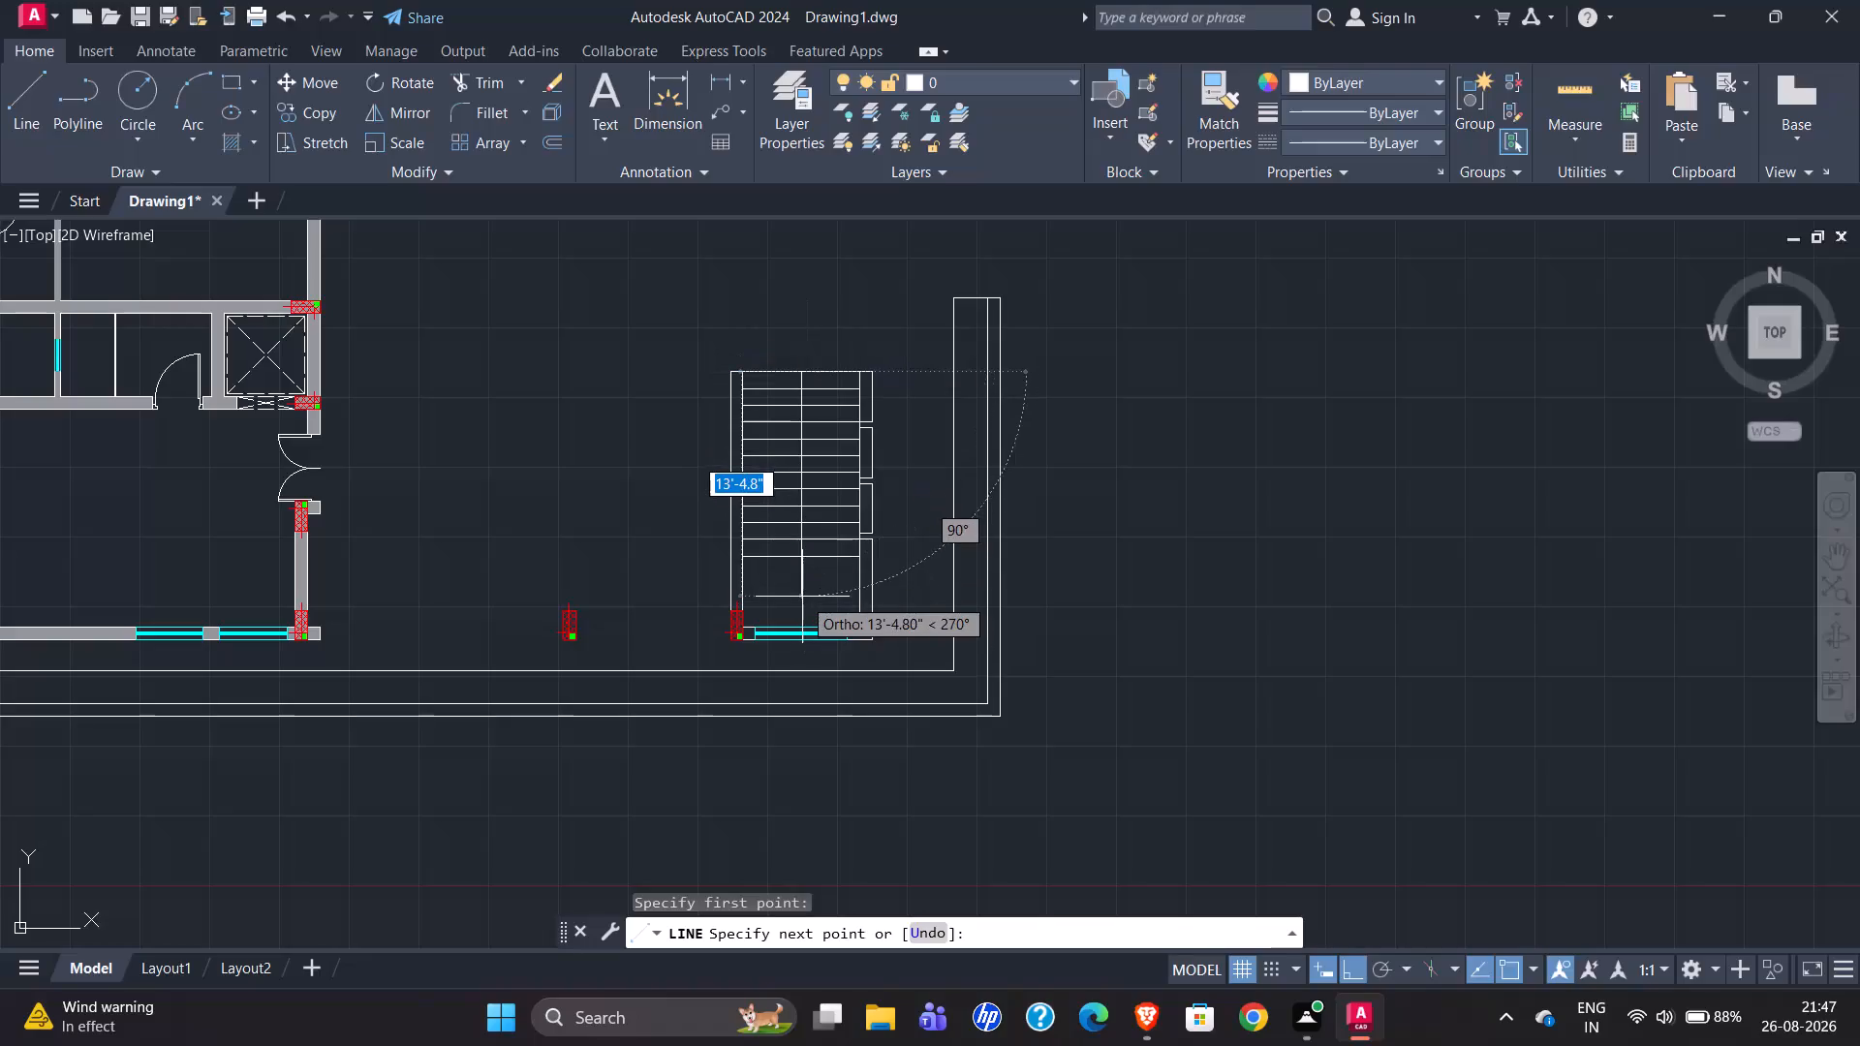
click(802, 597)
scroll(974, 424, down, 3)
scroll(418, 490, up, 4)
scroll(411, 594, down, 2)
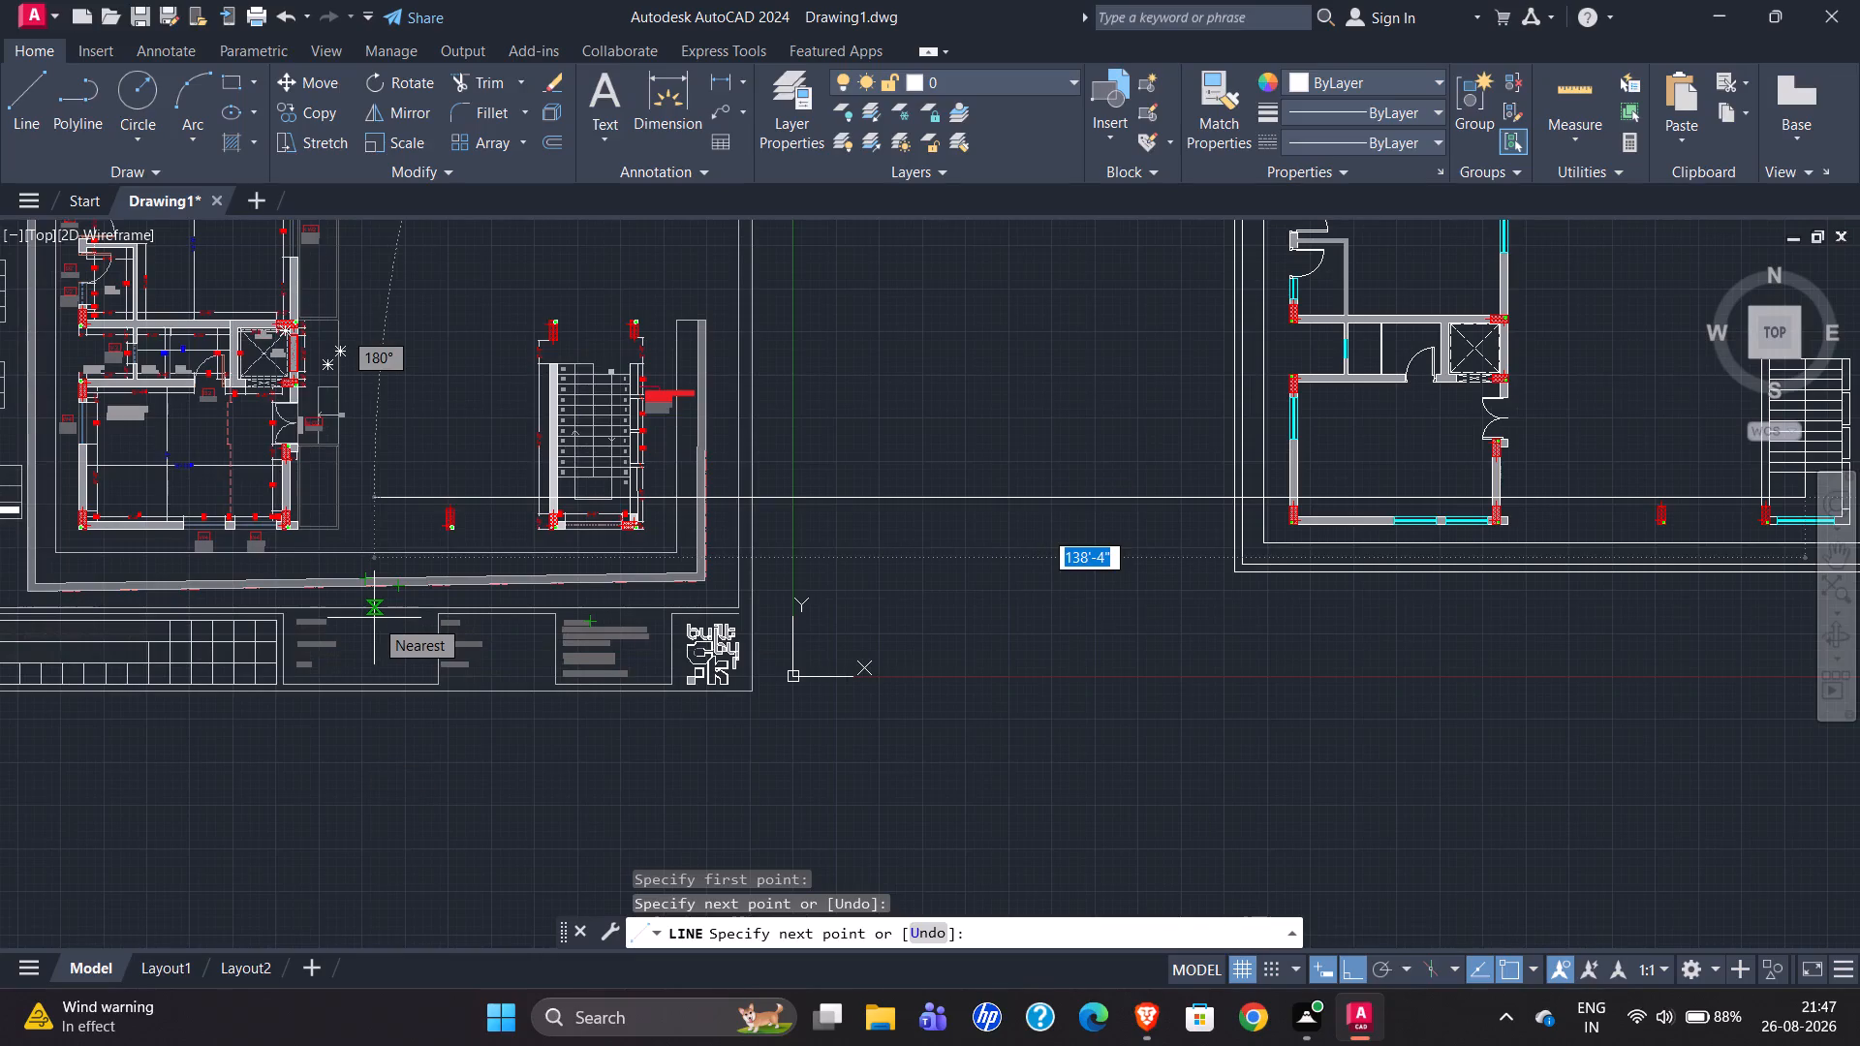
key(Escape)
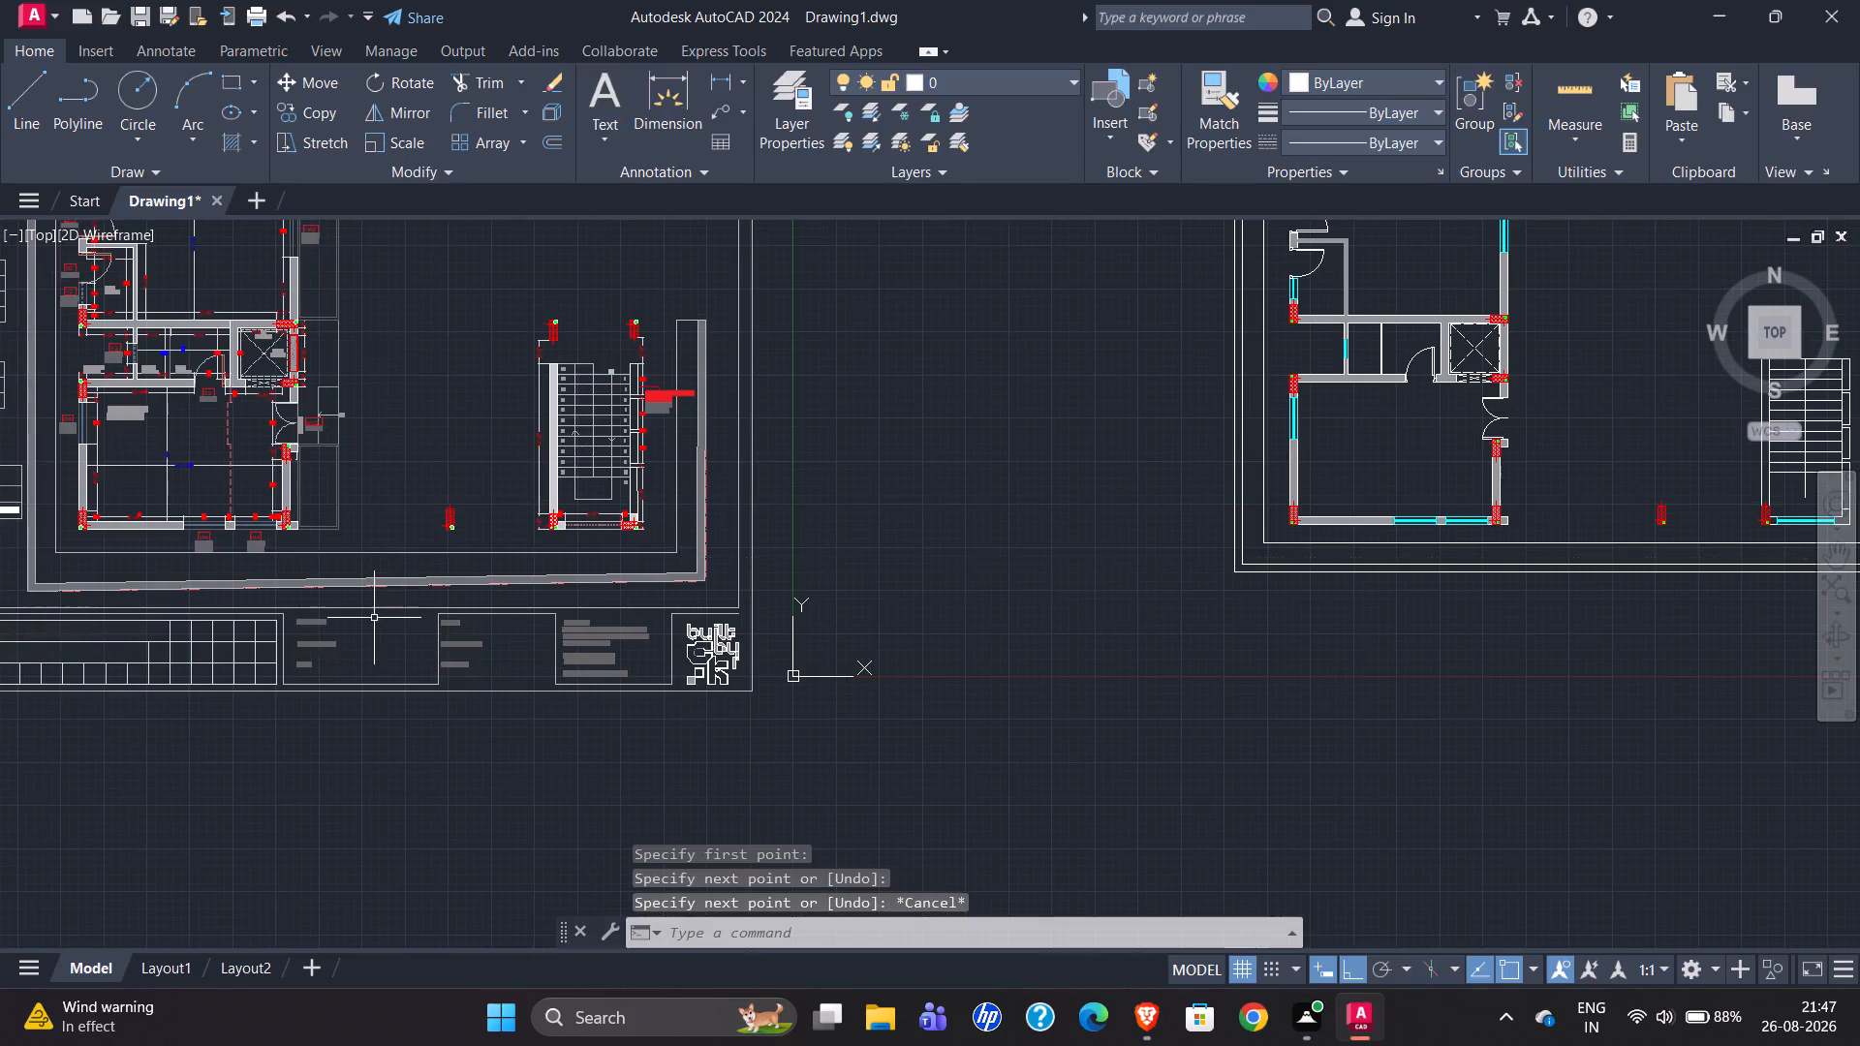
Trim the stair centre line's excess below the last tread, following the reference staircase.
scroll(608, 525, up, 4)
scroll(381, 596, down, 1)
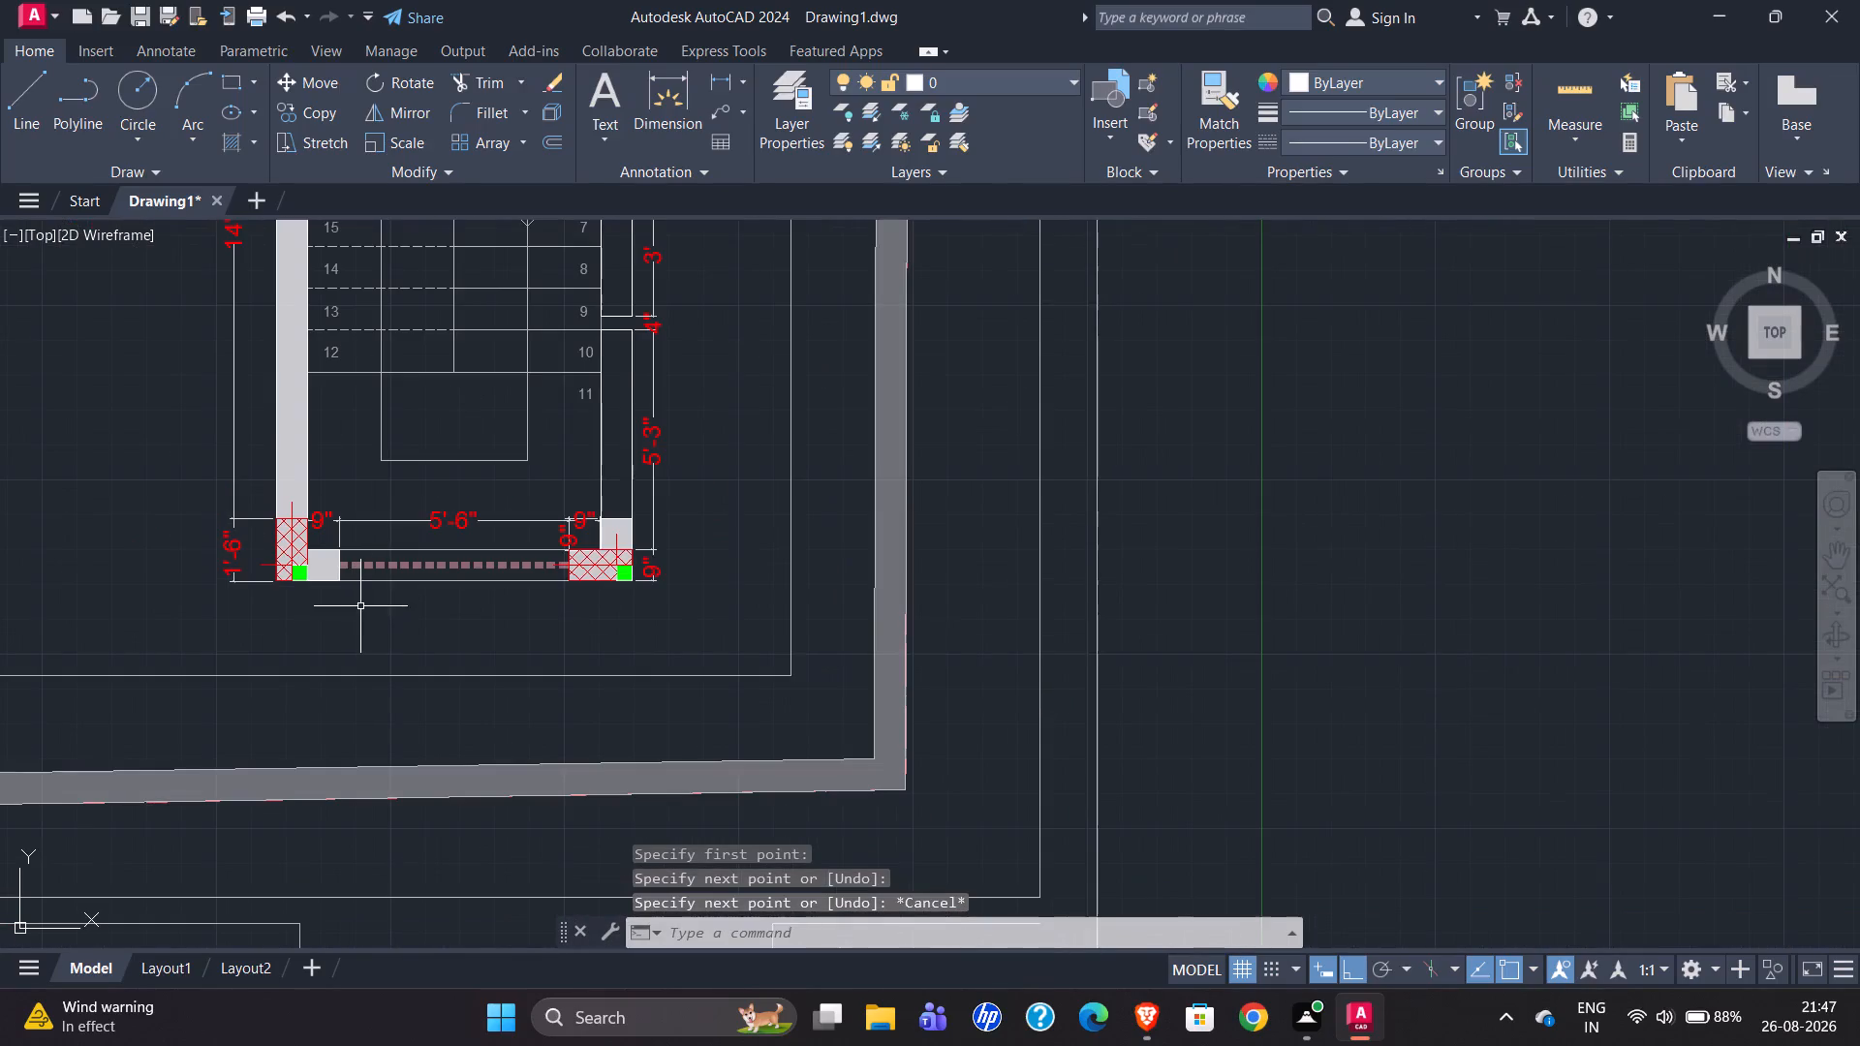
scroll(317, 619, down, 2)
scroll(395, 349, up, 2)
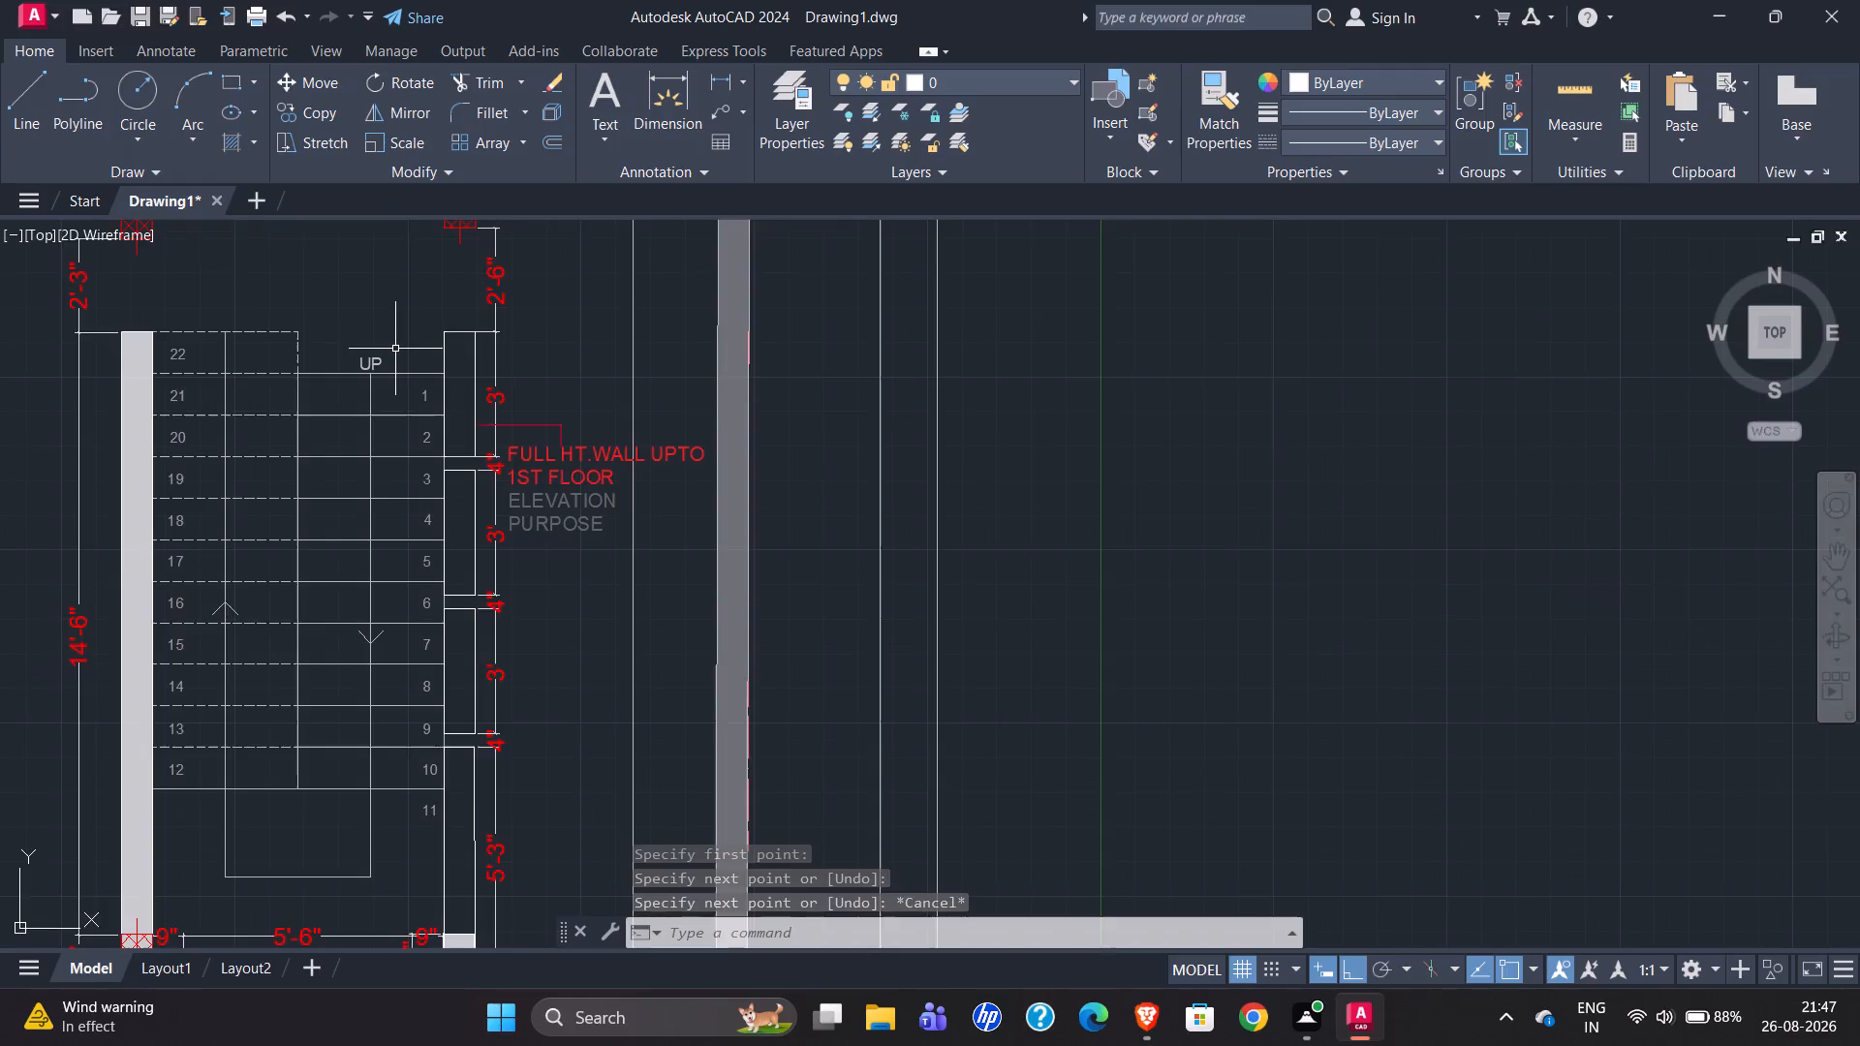
scroll(77, 404, down, 3)
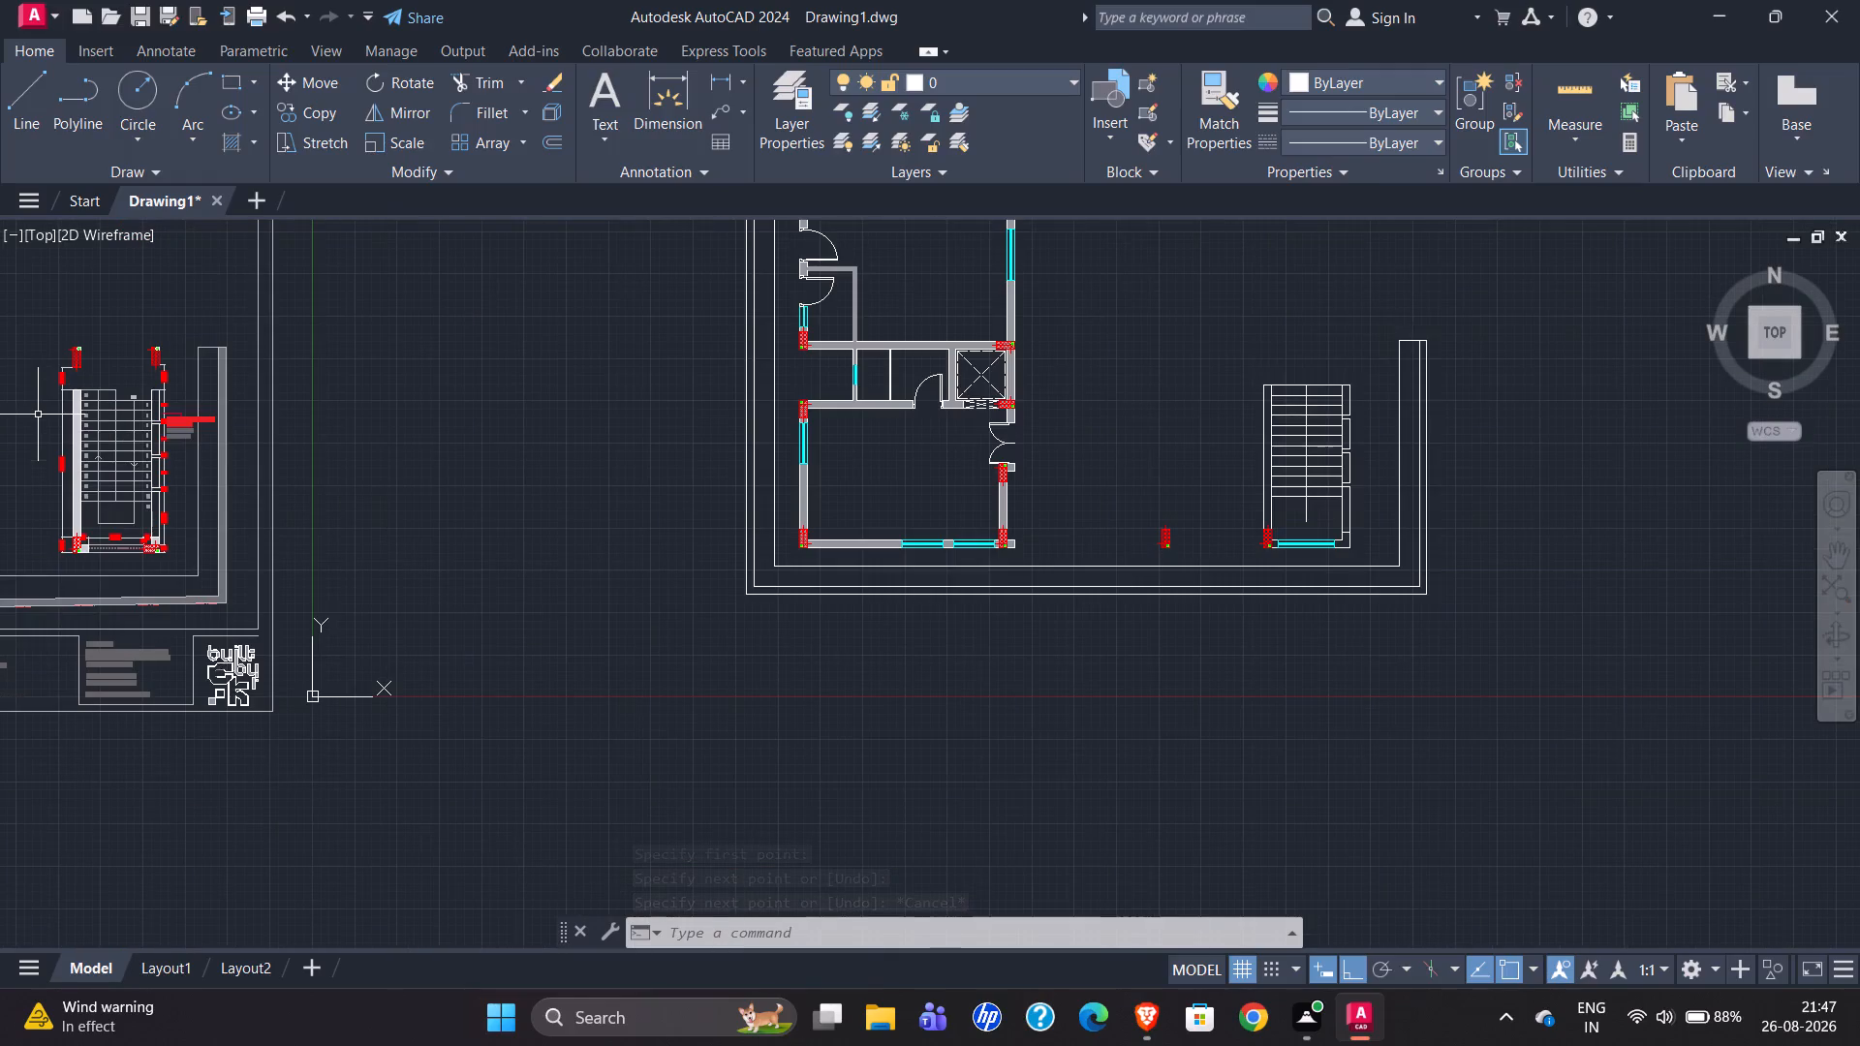
scroll(1420, 477, up, 3)
scroll(909, 584, down, 1)
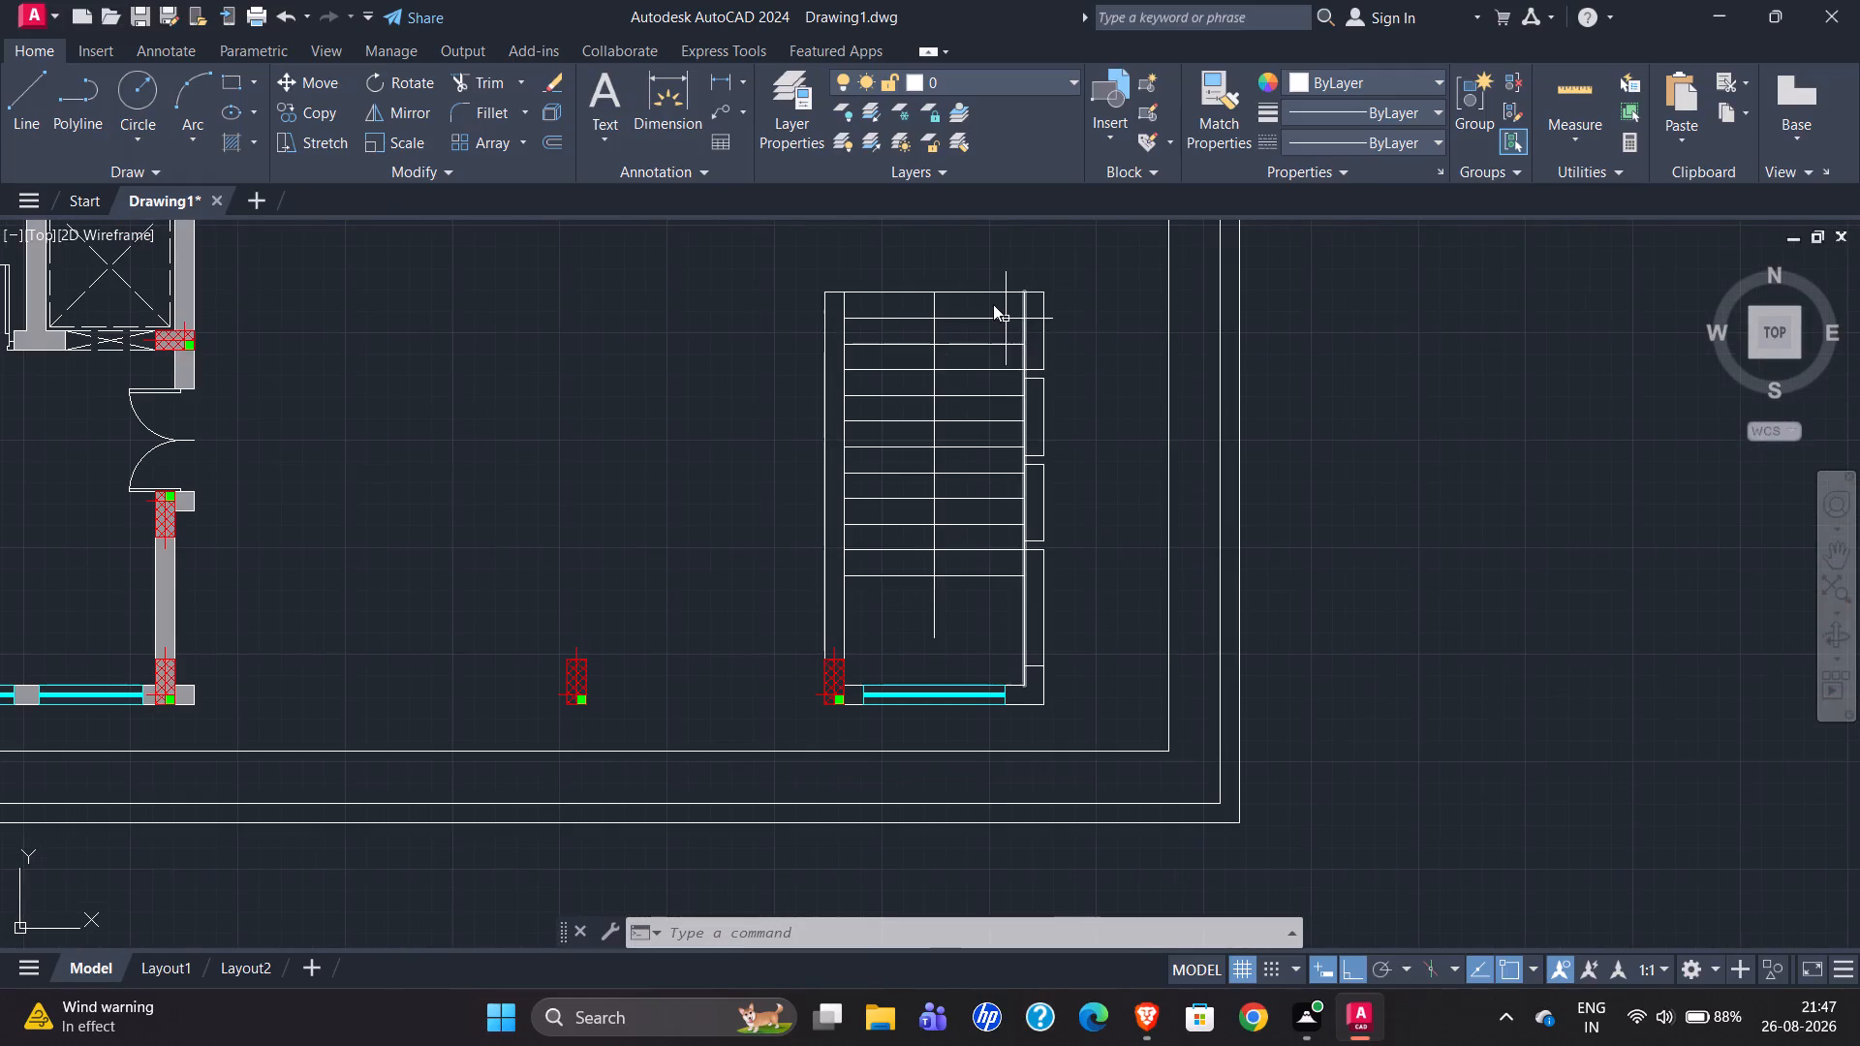
click(28, 108)
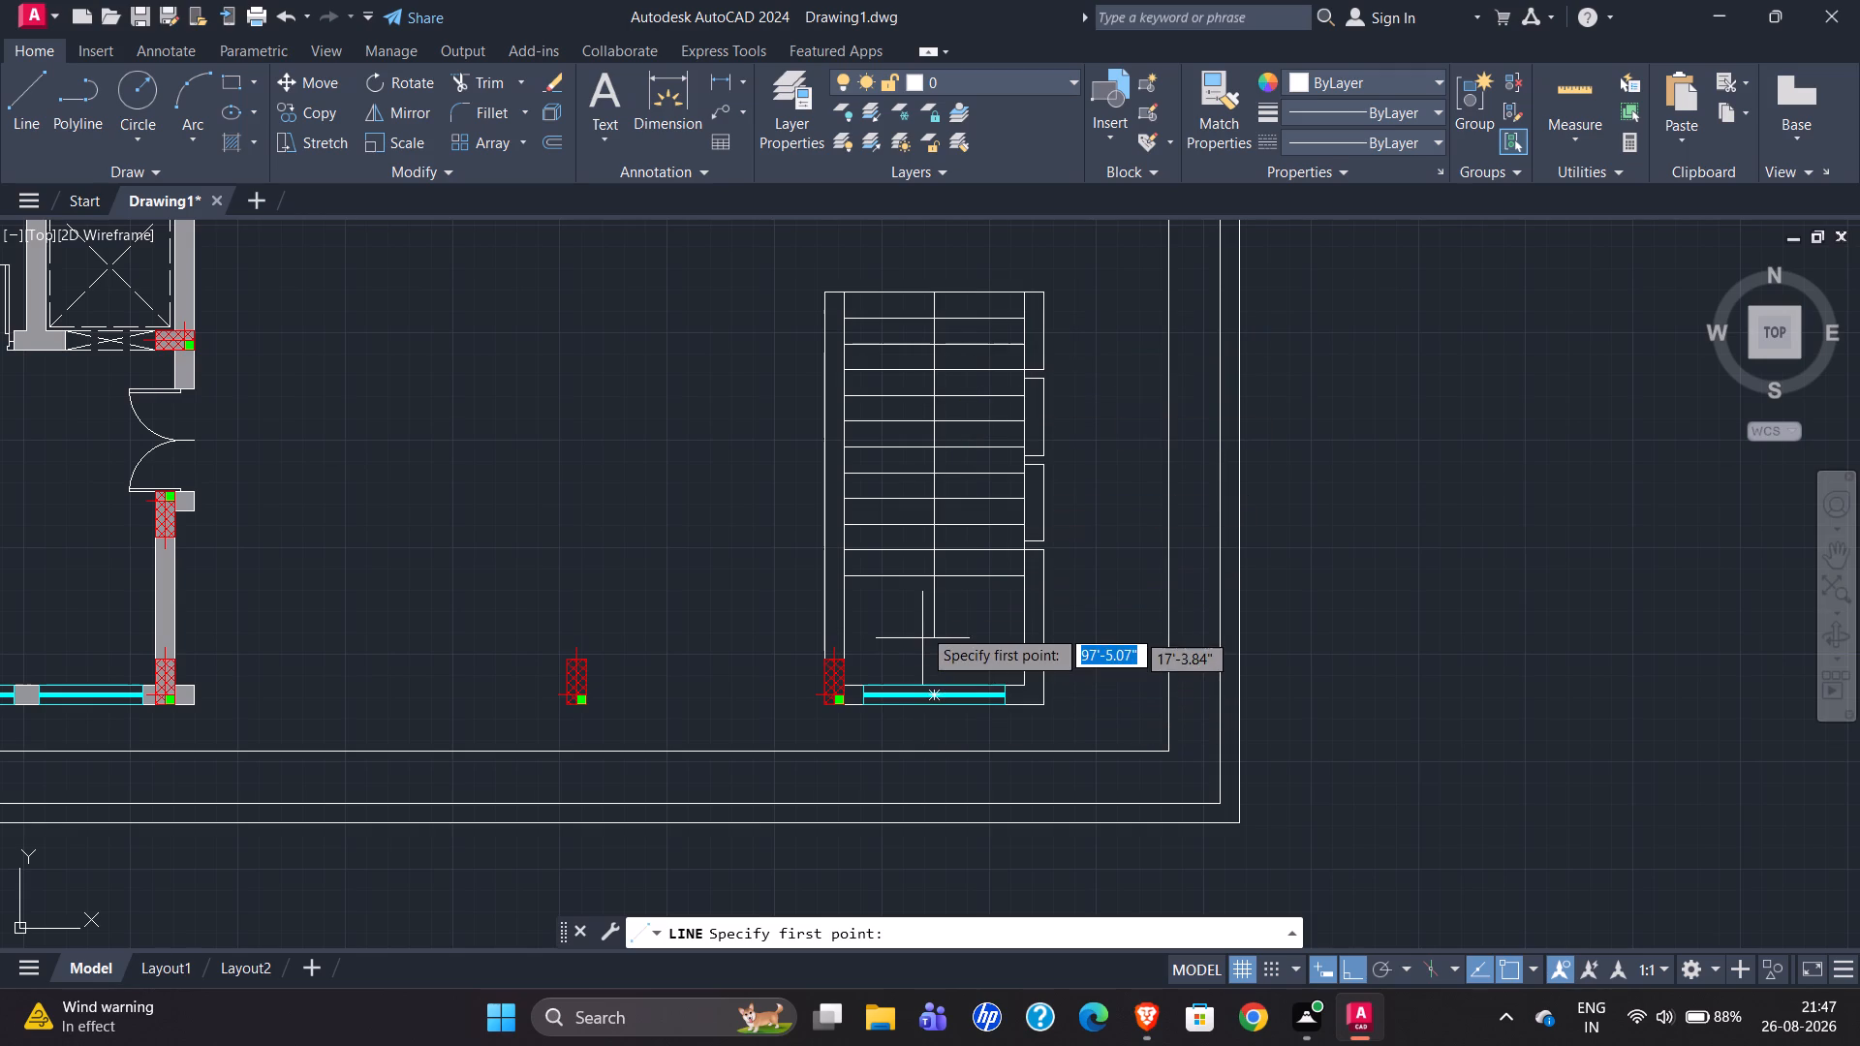
key(Escape)
text(tr)
key(Return)
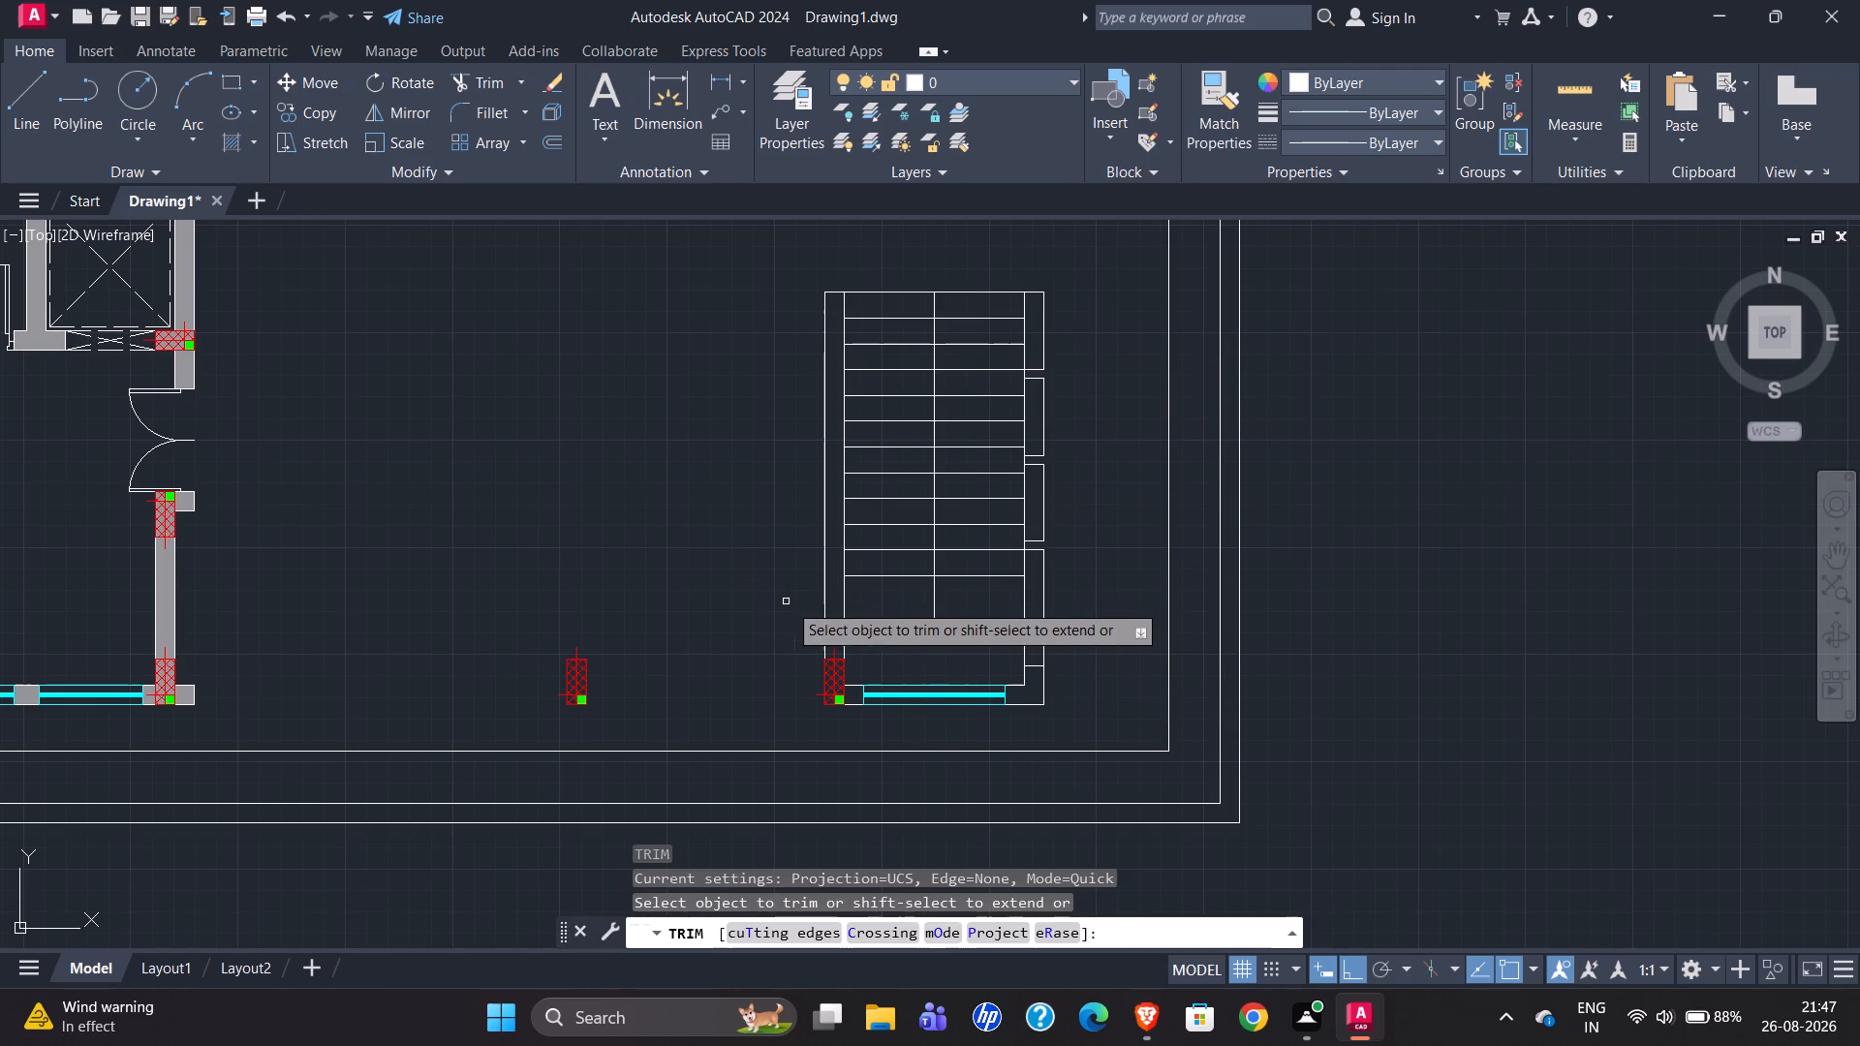
drag(879, 622, 967, 619)
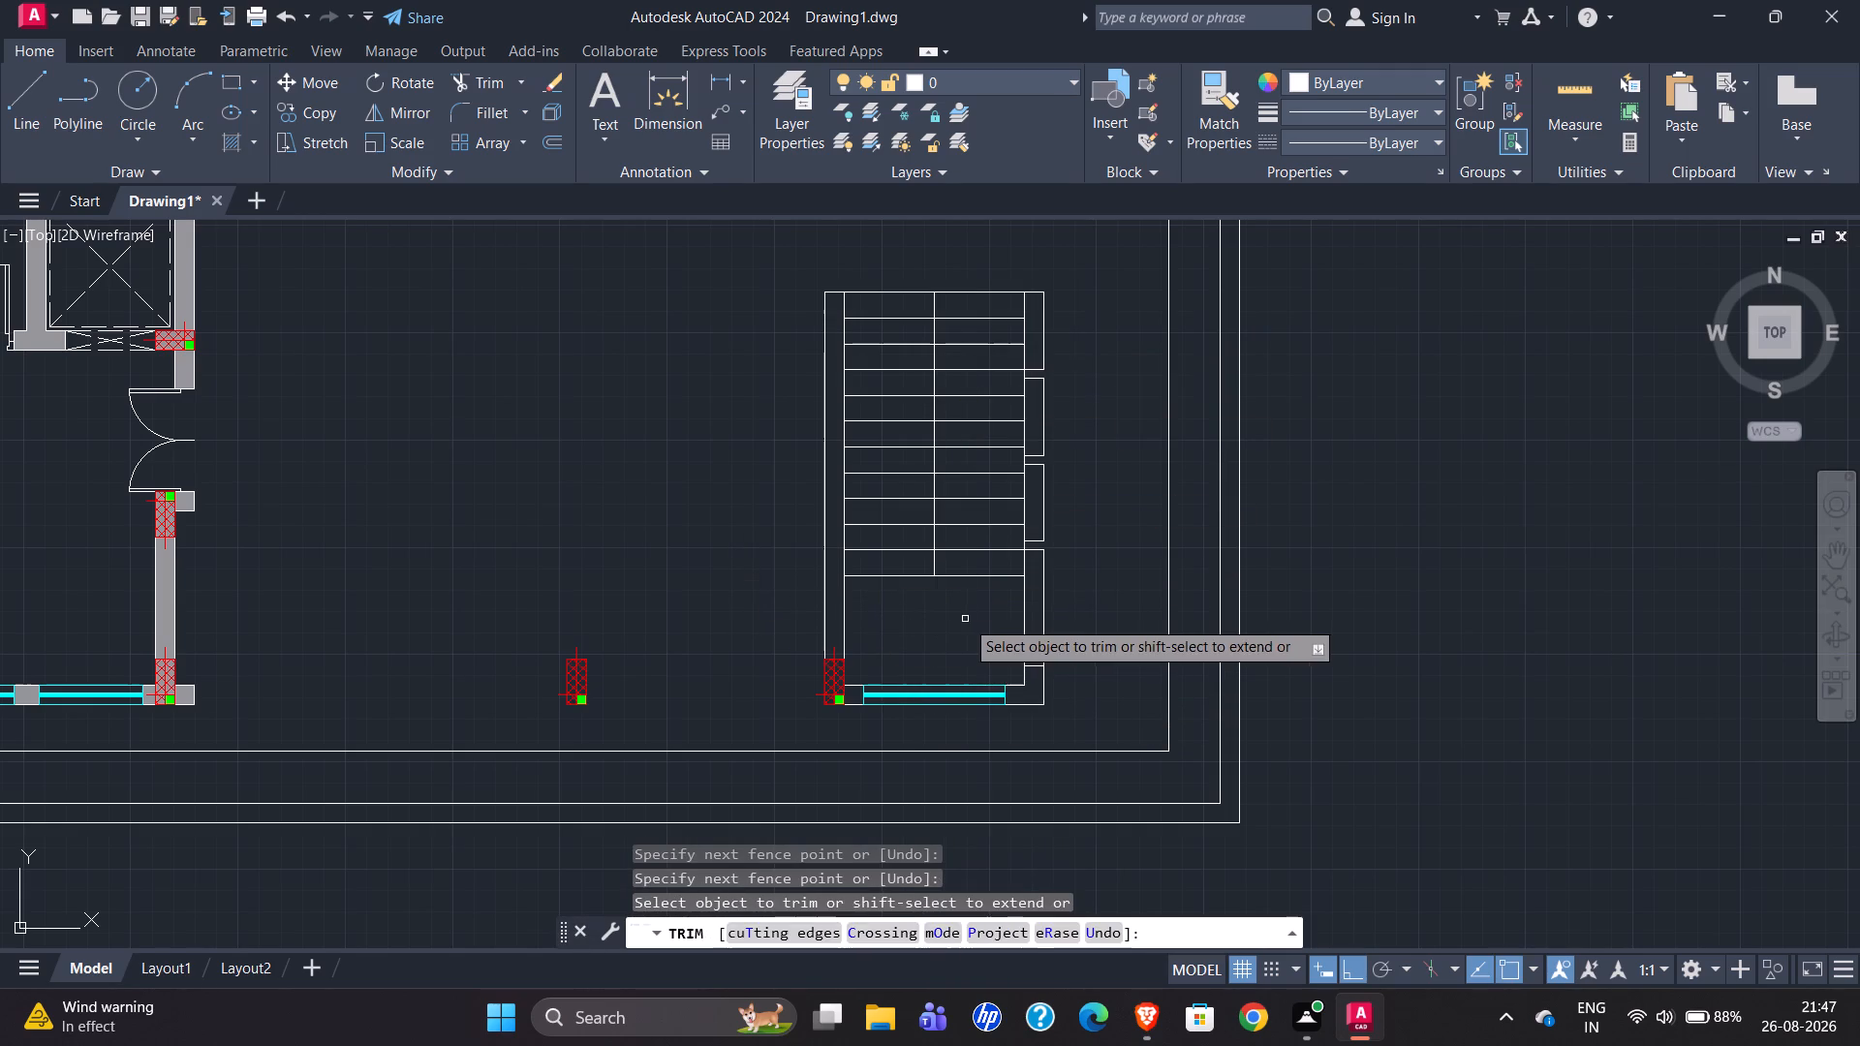
key(Escape)
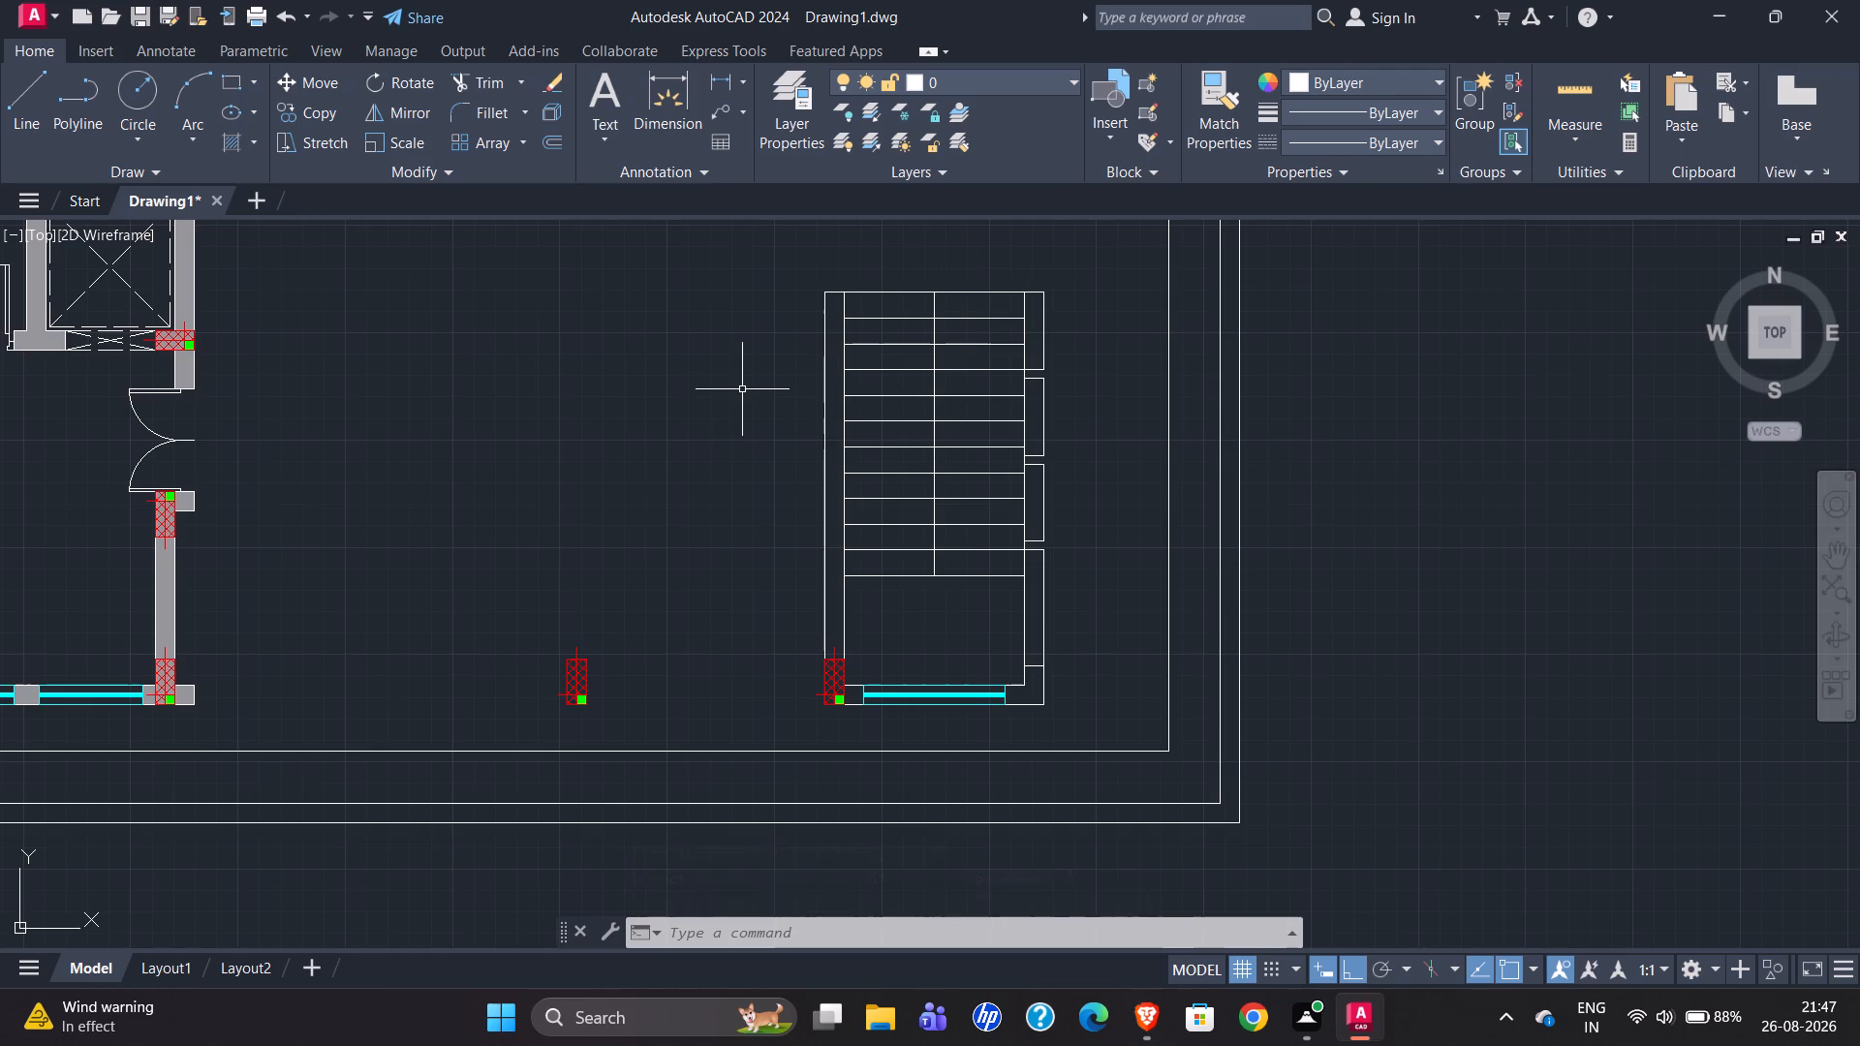
Trim away the right half of the staircase's top line, from the centre line to the right wall.
text(tr)
key(Return)
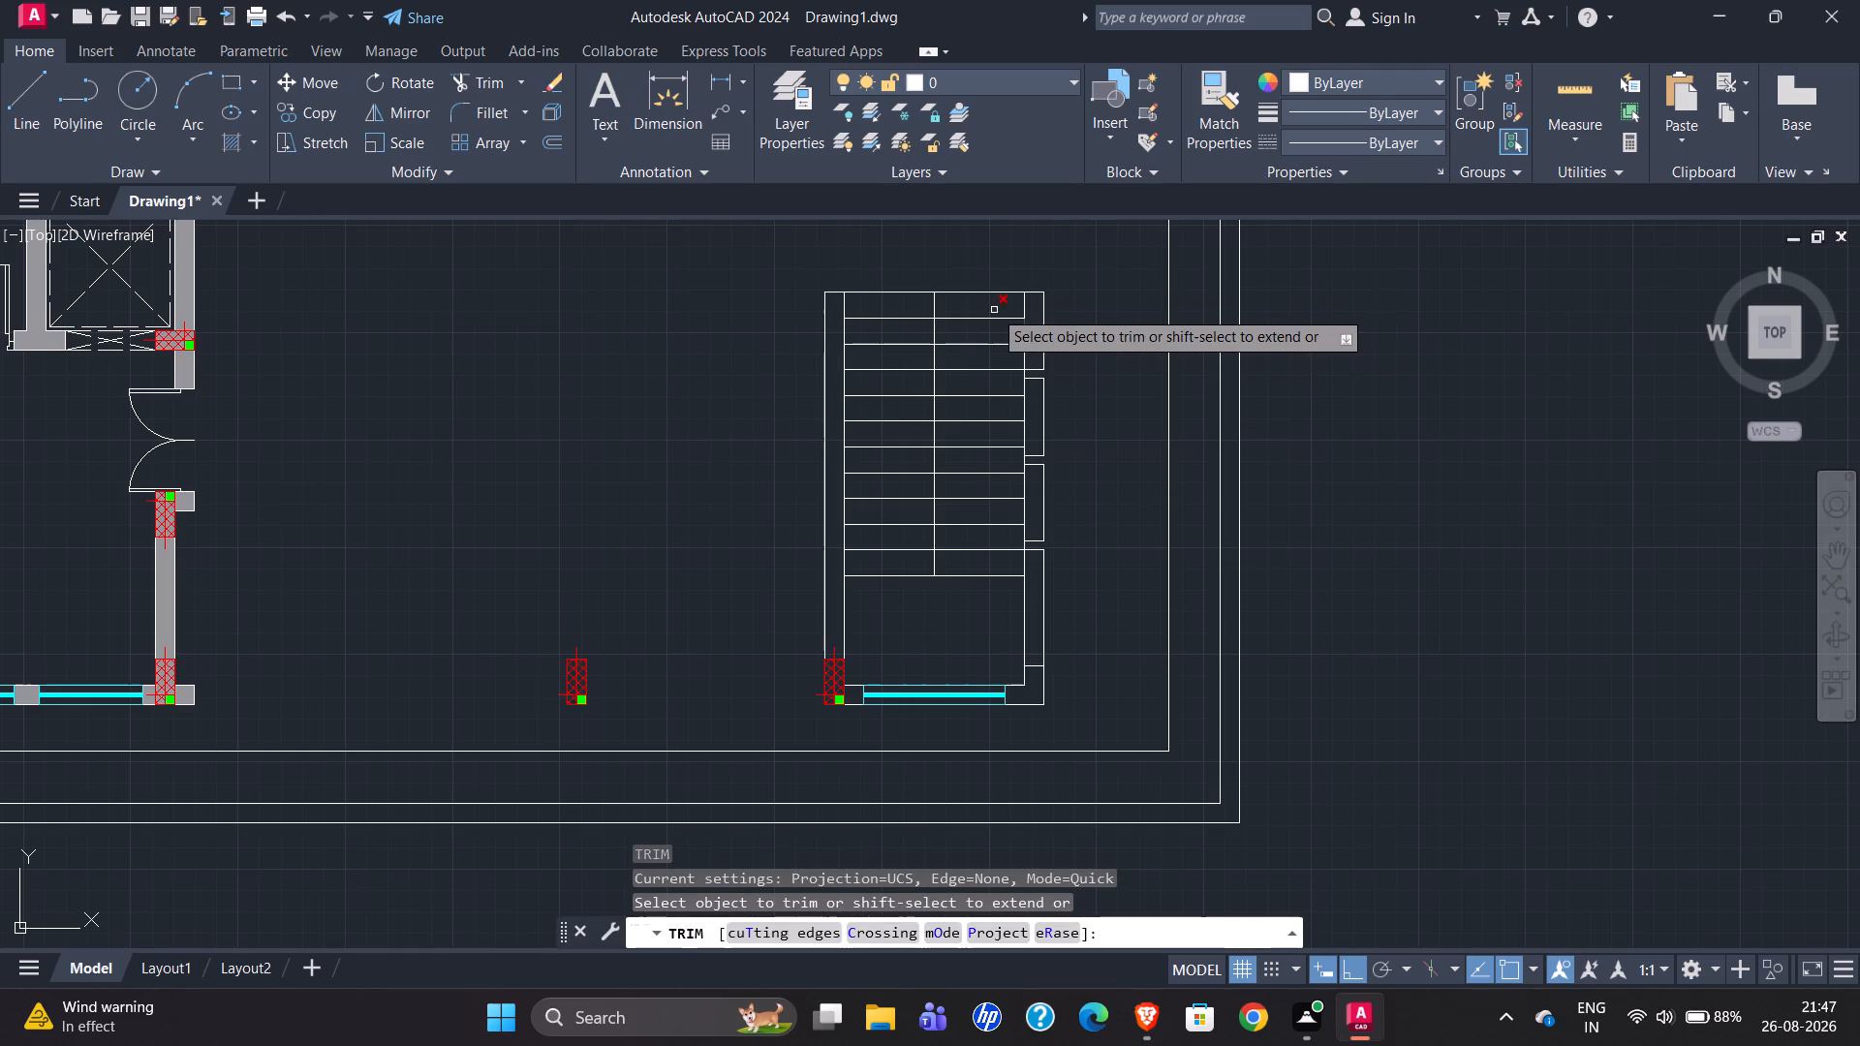
click(980, 294)
key(Escape)
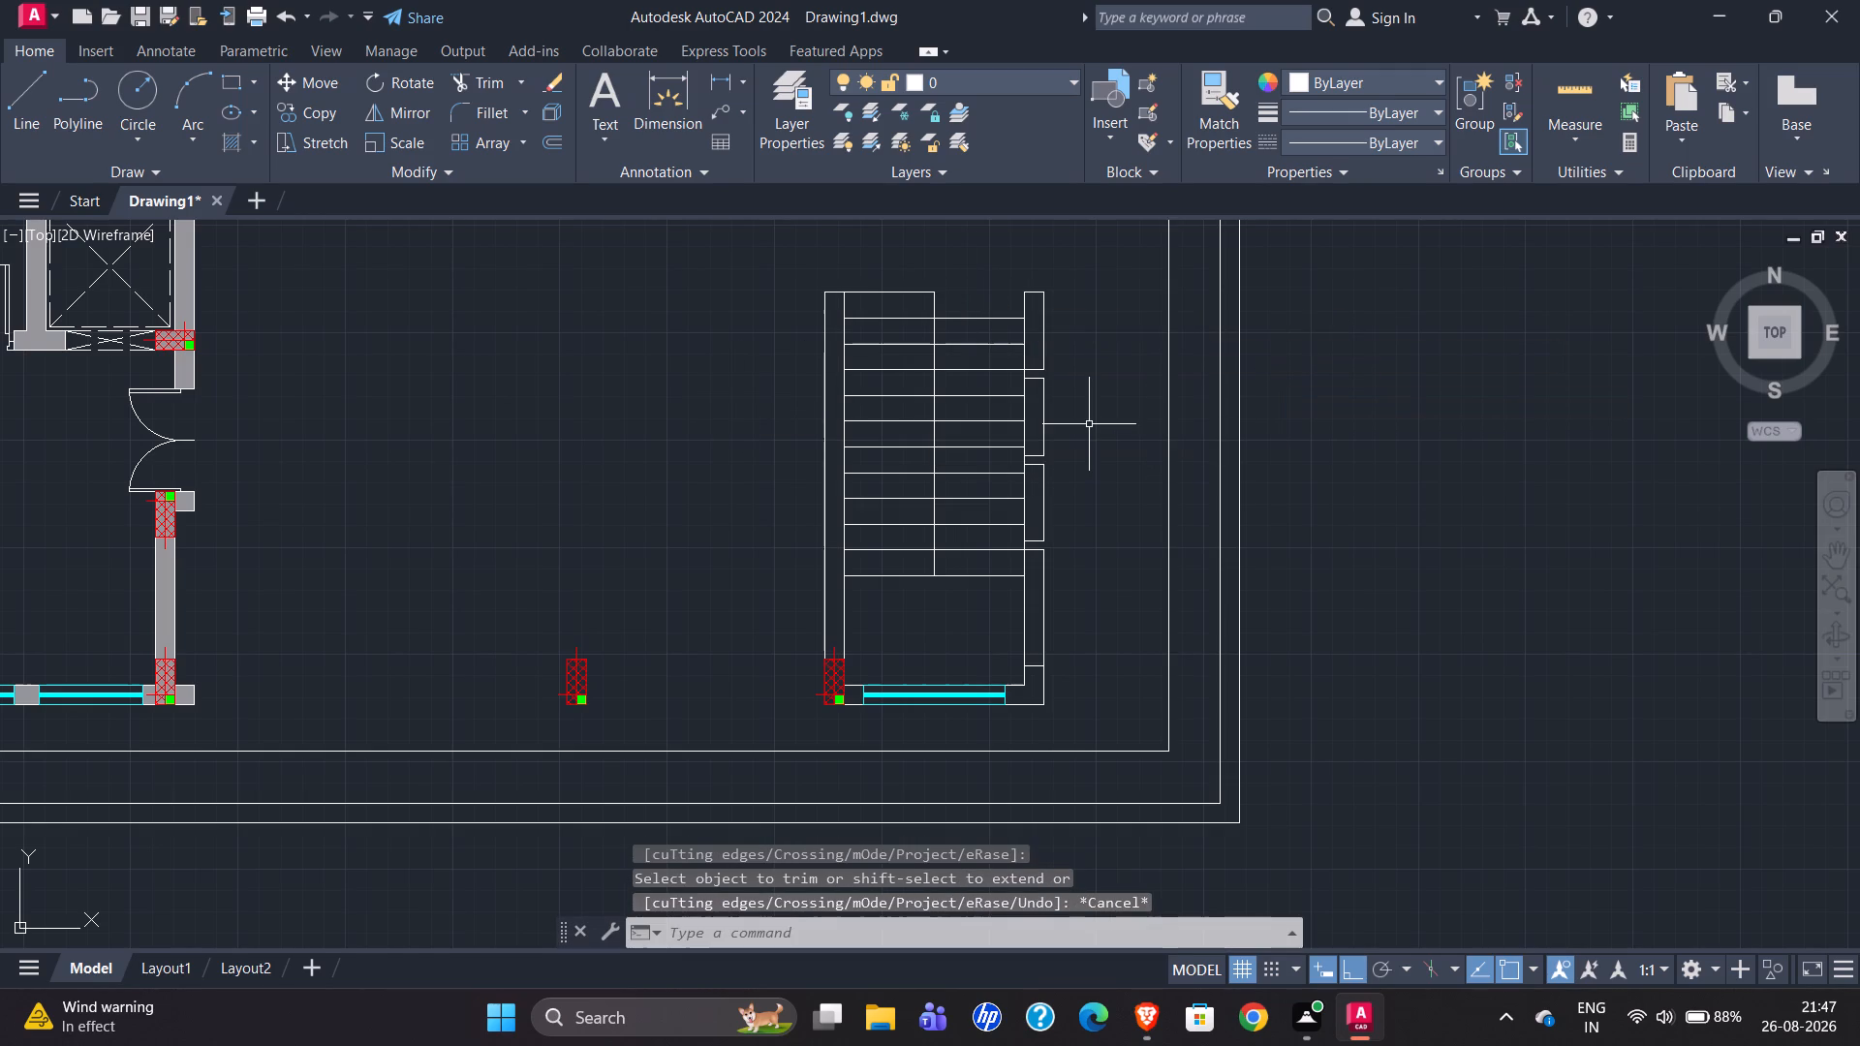
Set the linetype of the staircase's remaining top line, left of the centre line, to the dashed ACAD linetype.
click(892, 296)
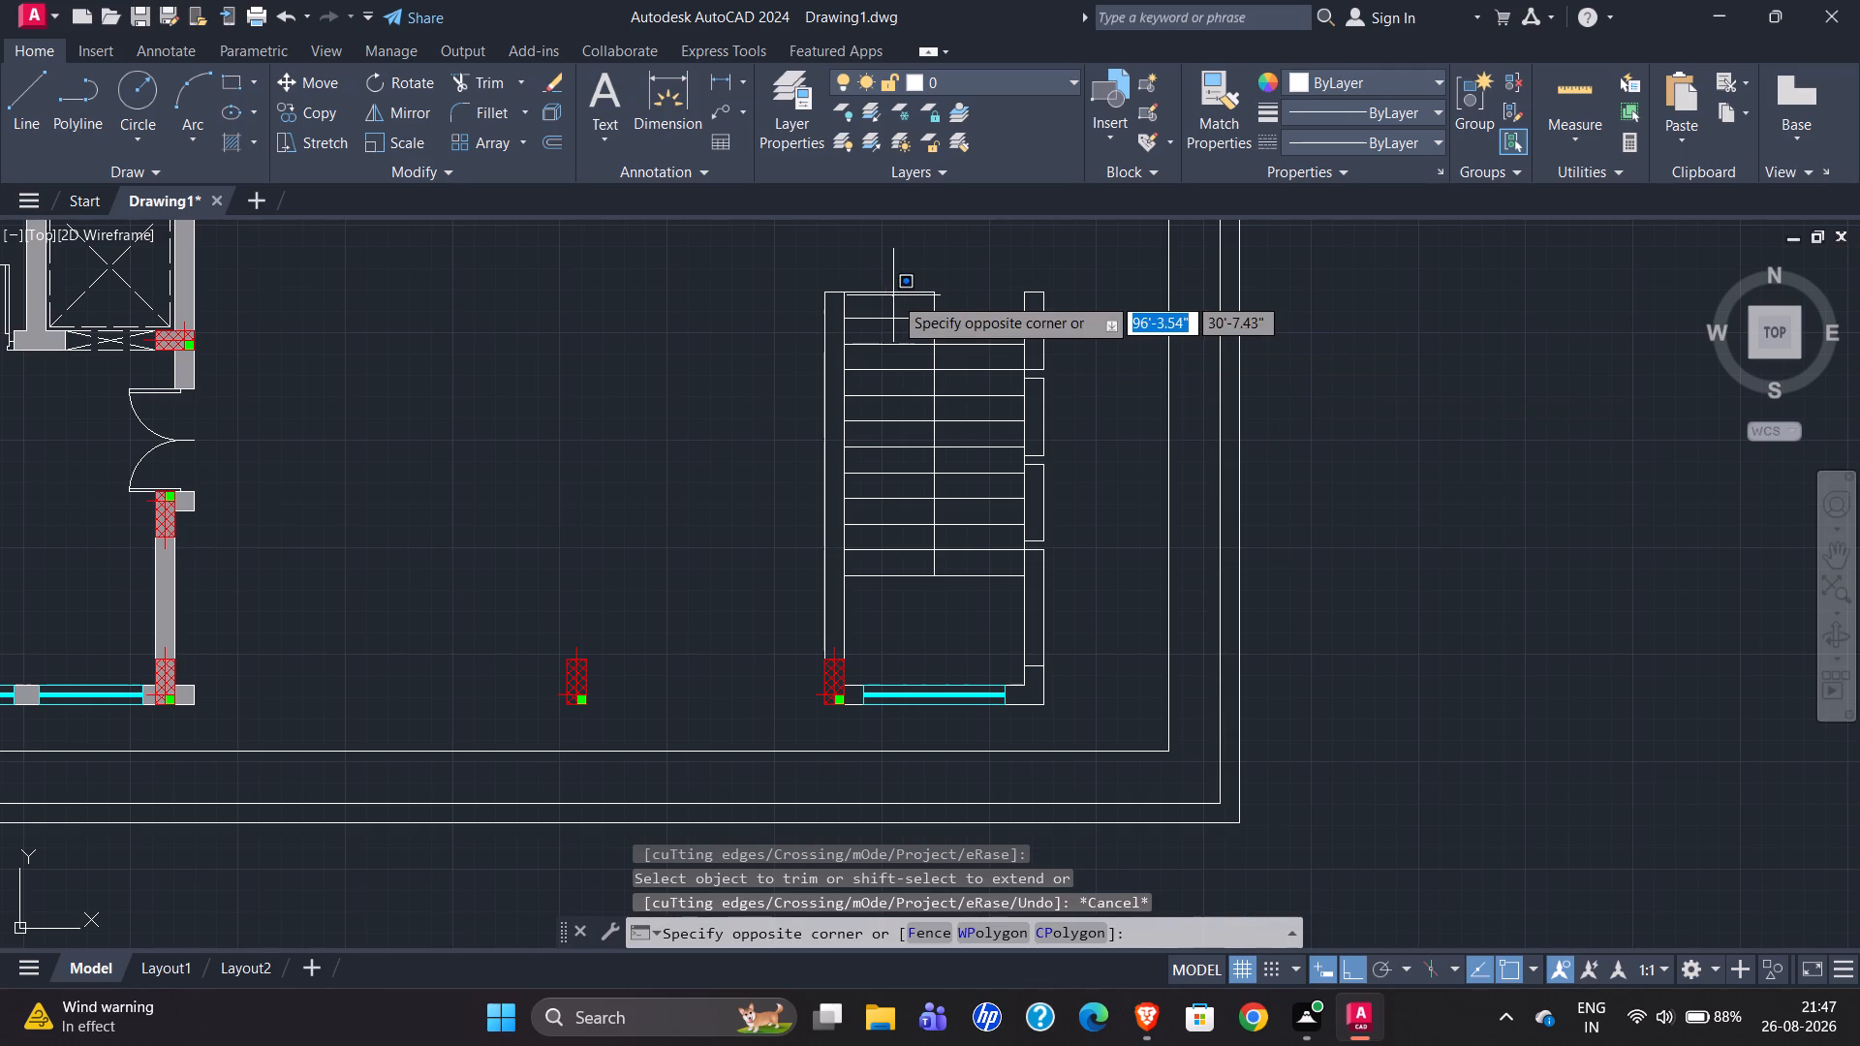
click(895, 293)
click(897, 290)
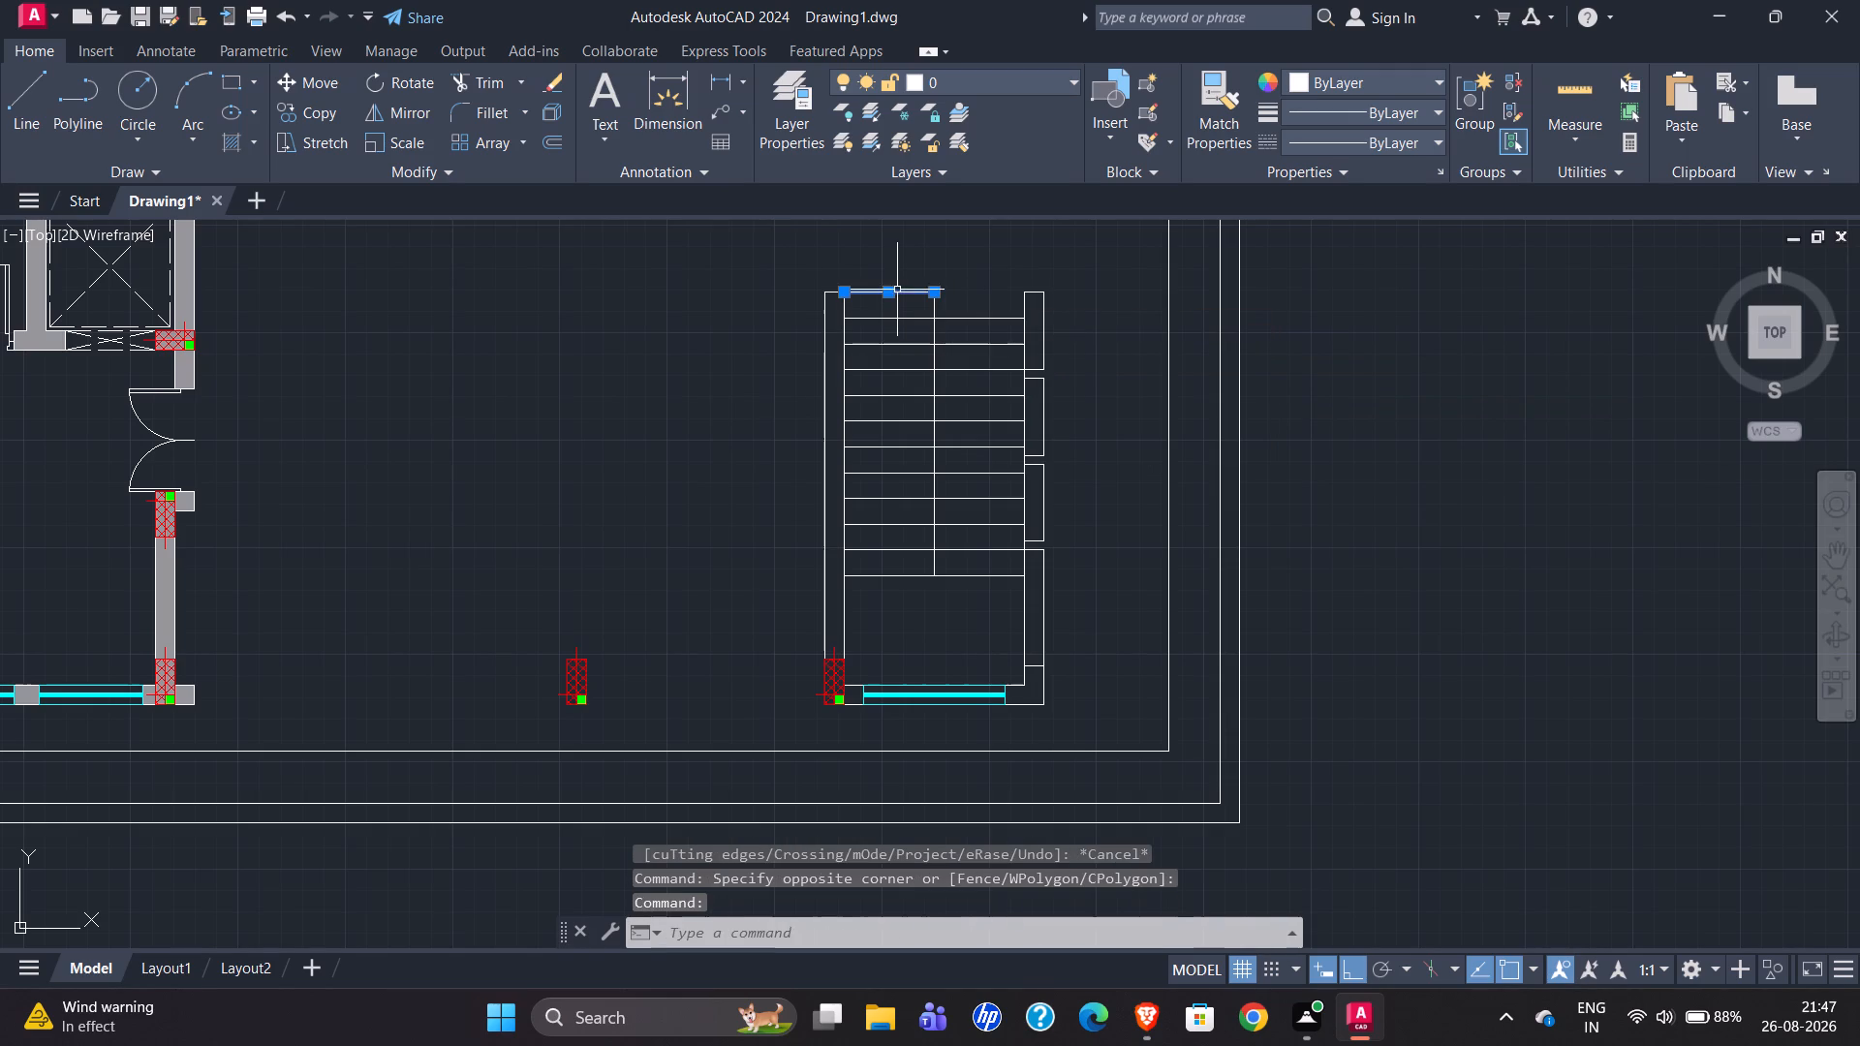
click(1401, 139)
click(1391, 229)
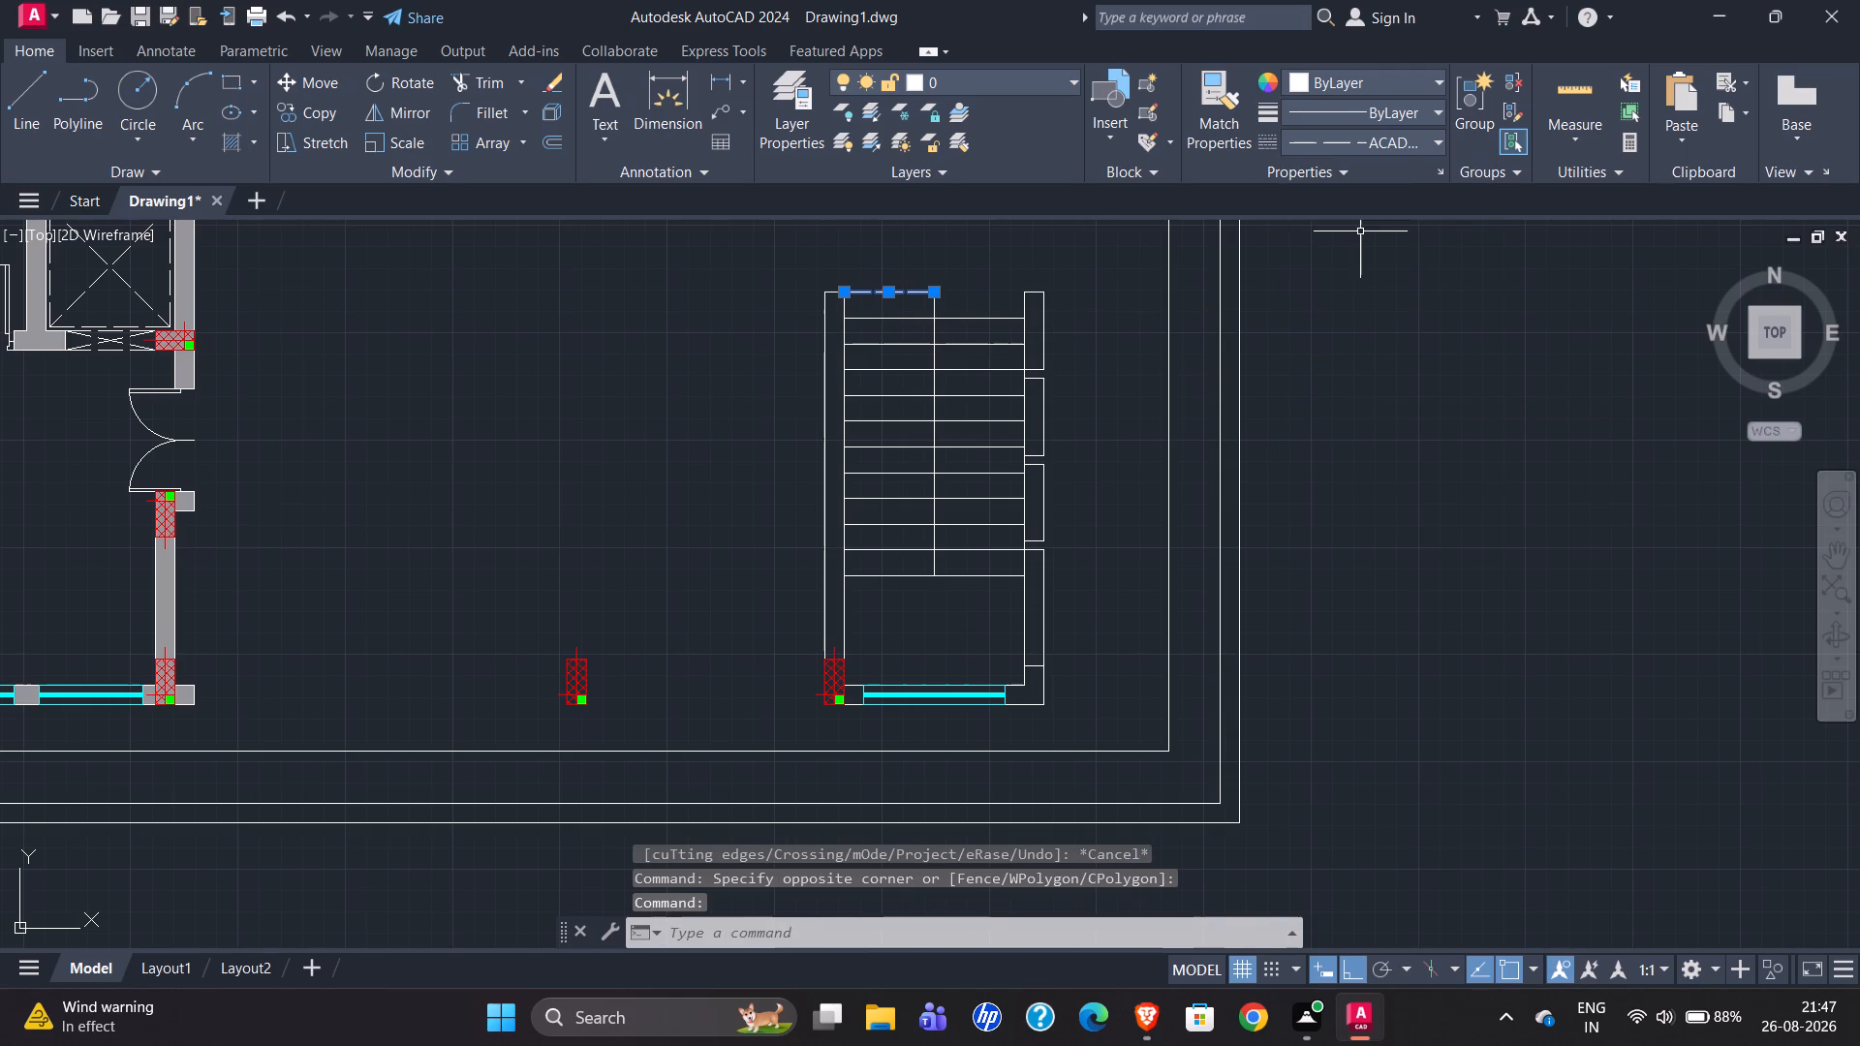
scroll(909, 355, up, 1)
key(Escape)
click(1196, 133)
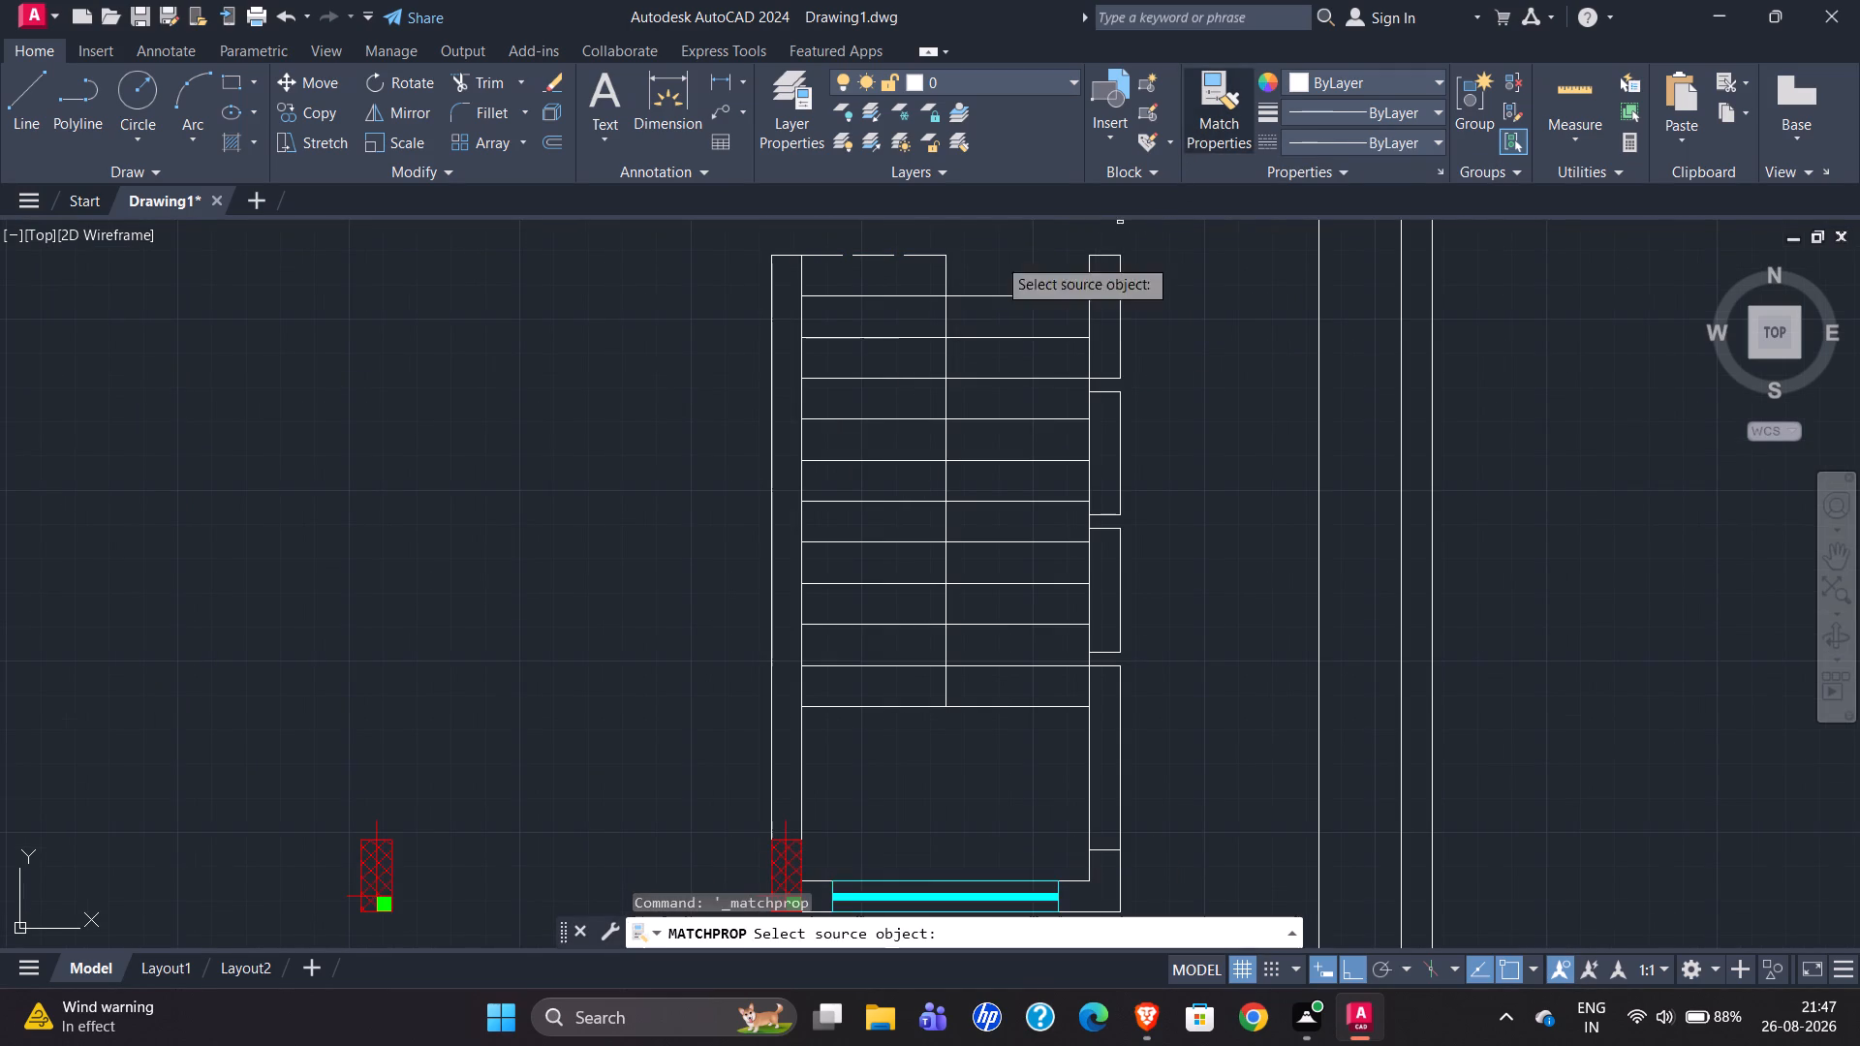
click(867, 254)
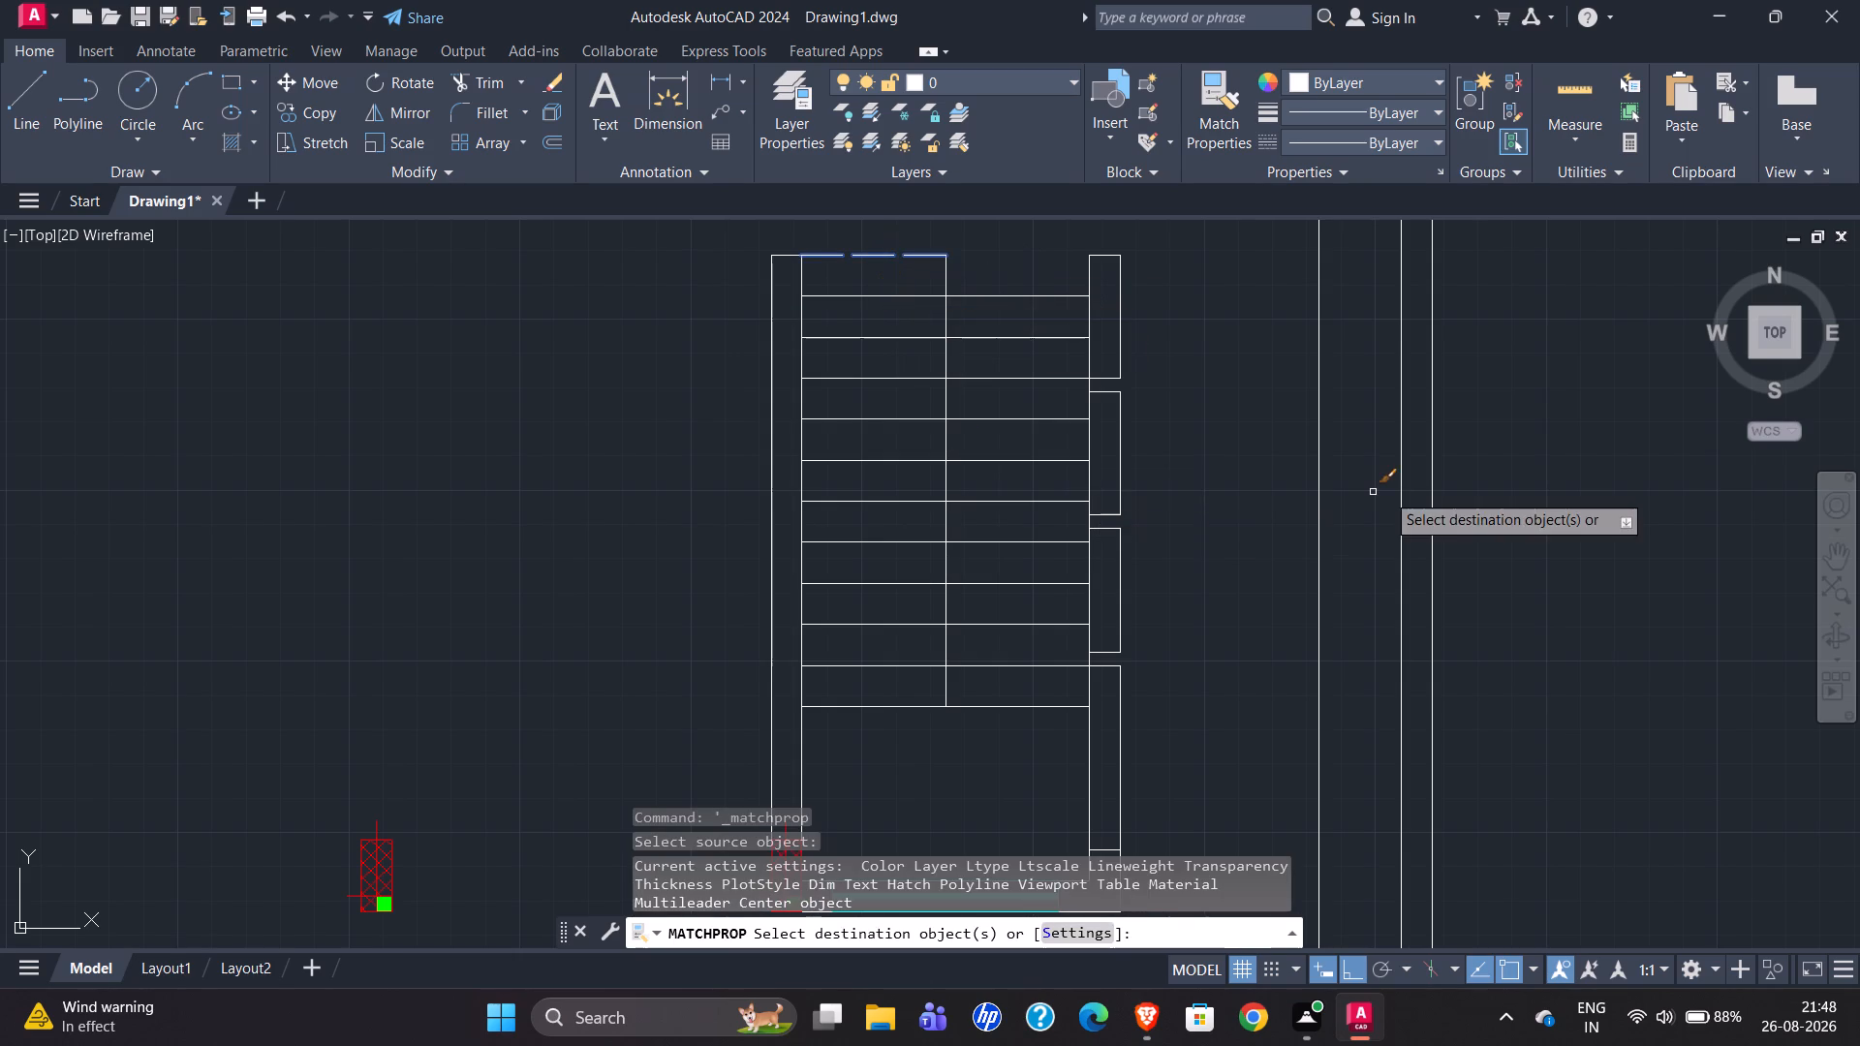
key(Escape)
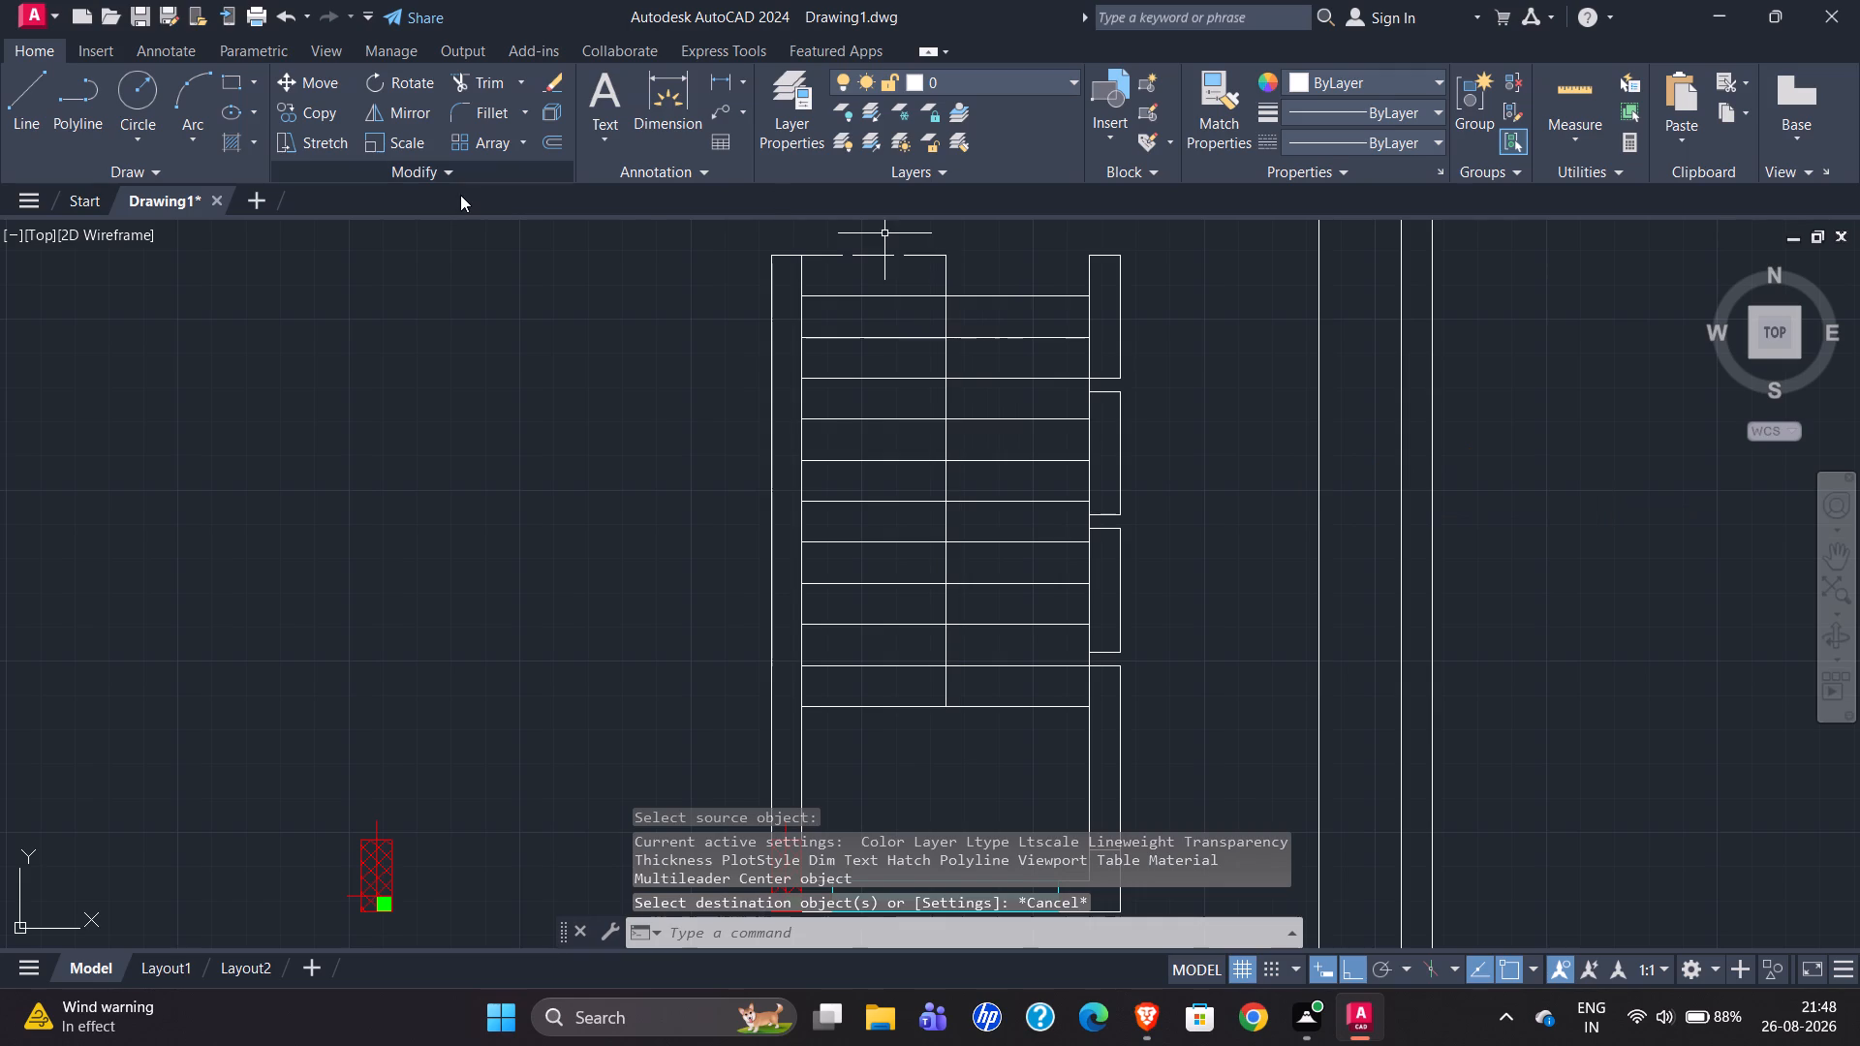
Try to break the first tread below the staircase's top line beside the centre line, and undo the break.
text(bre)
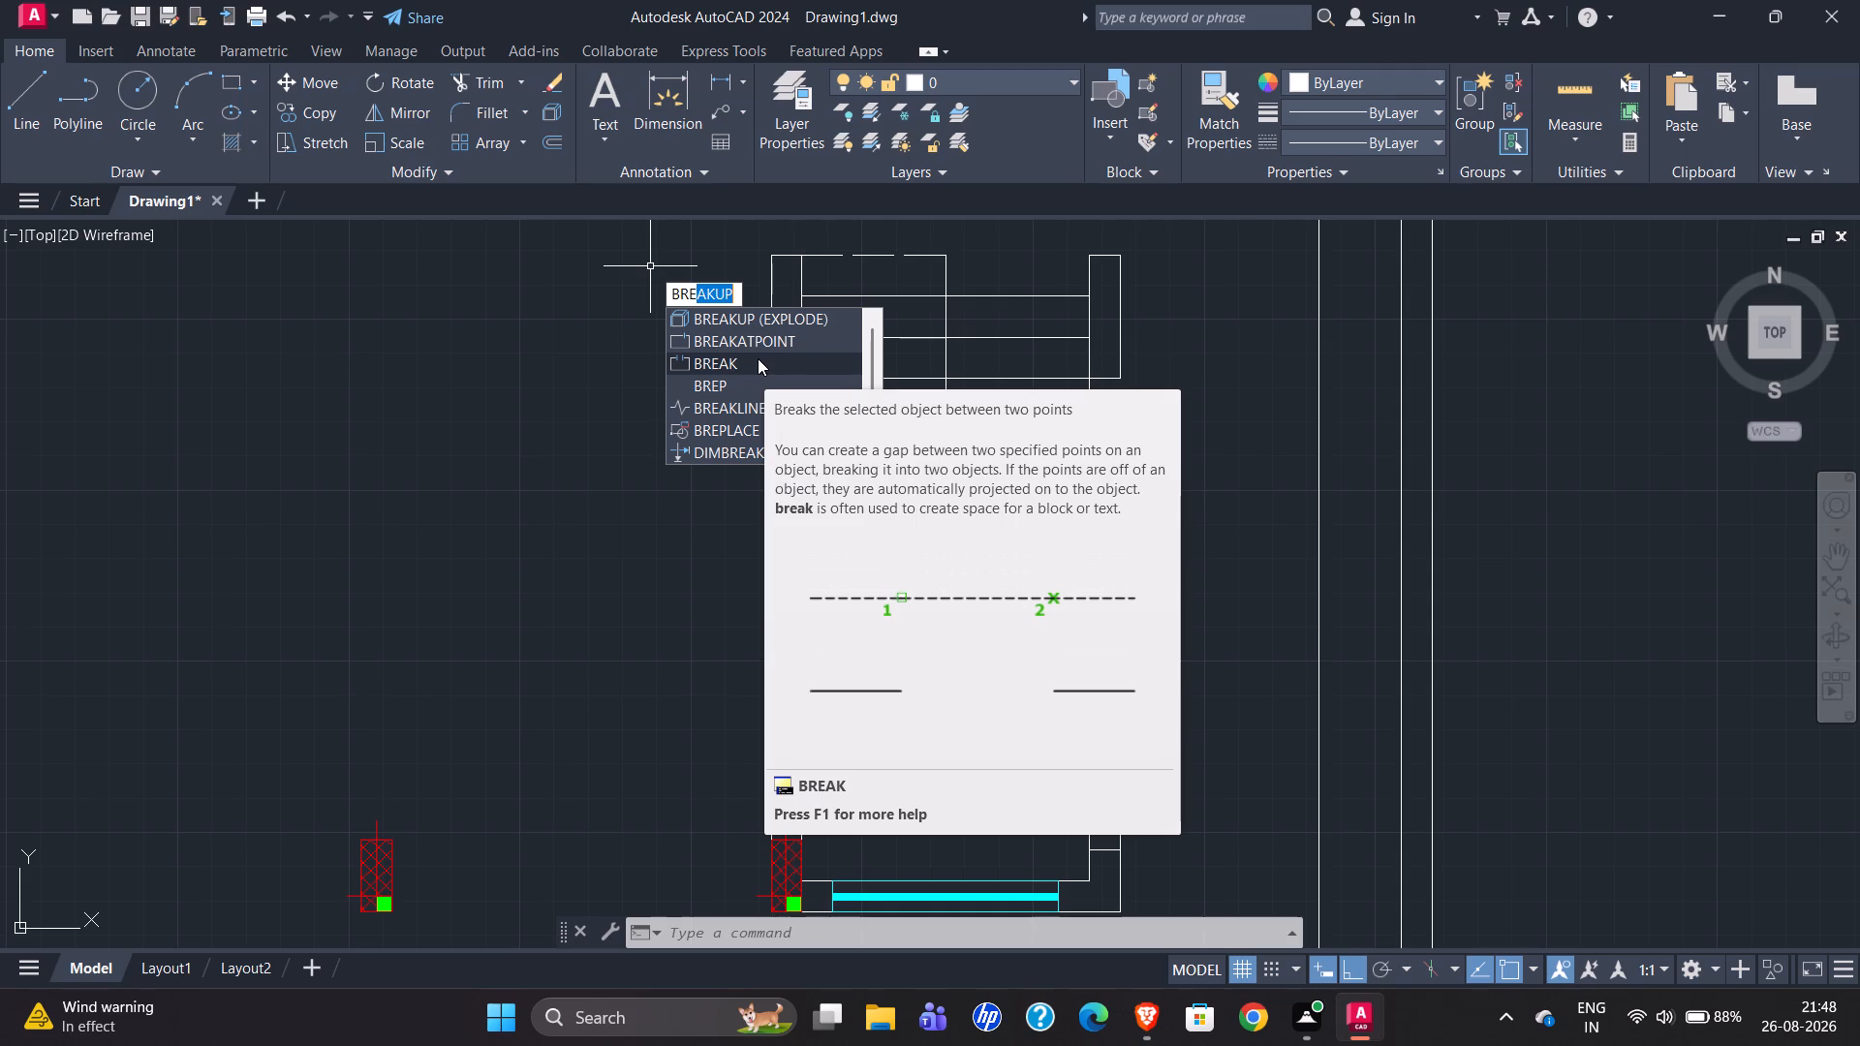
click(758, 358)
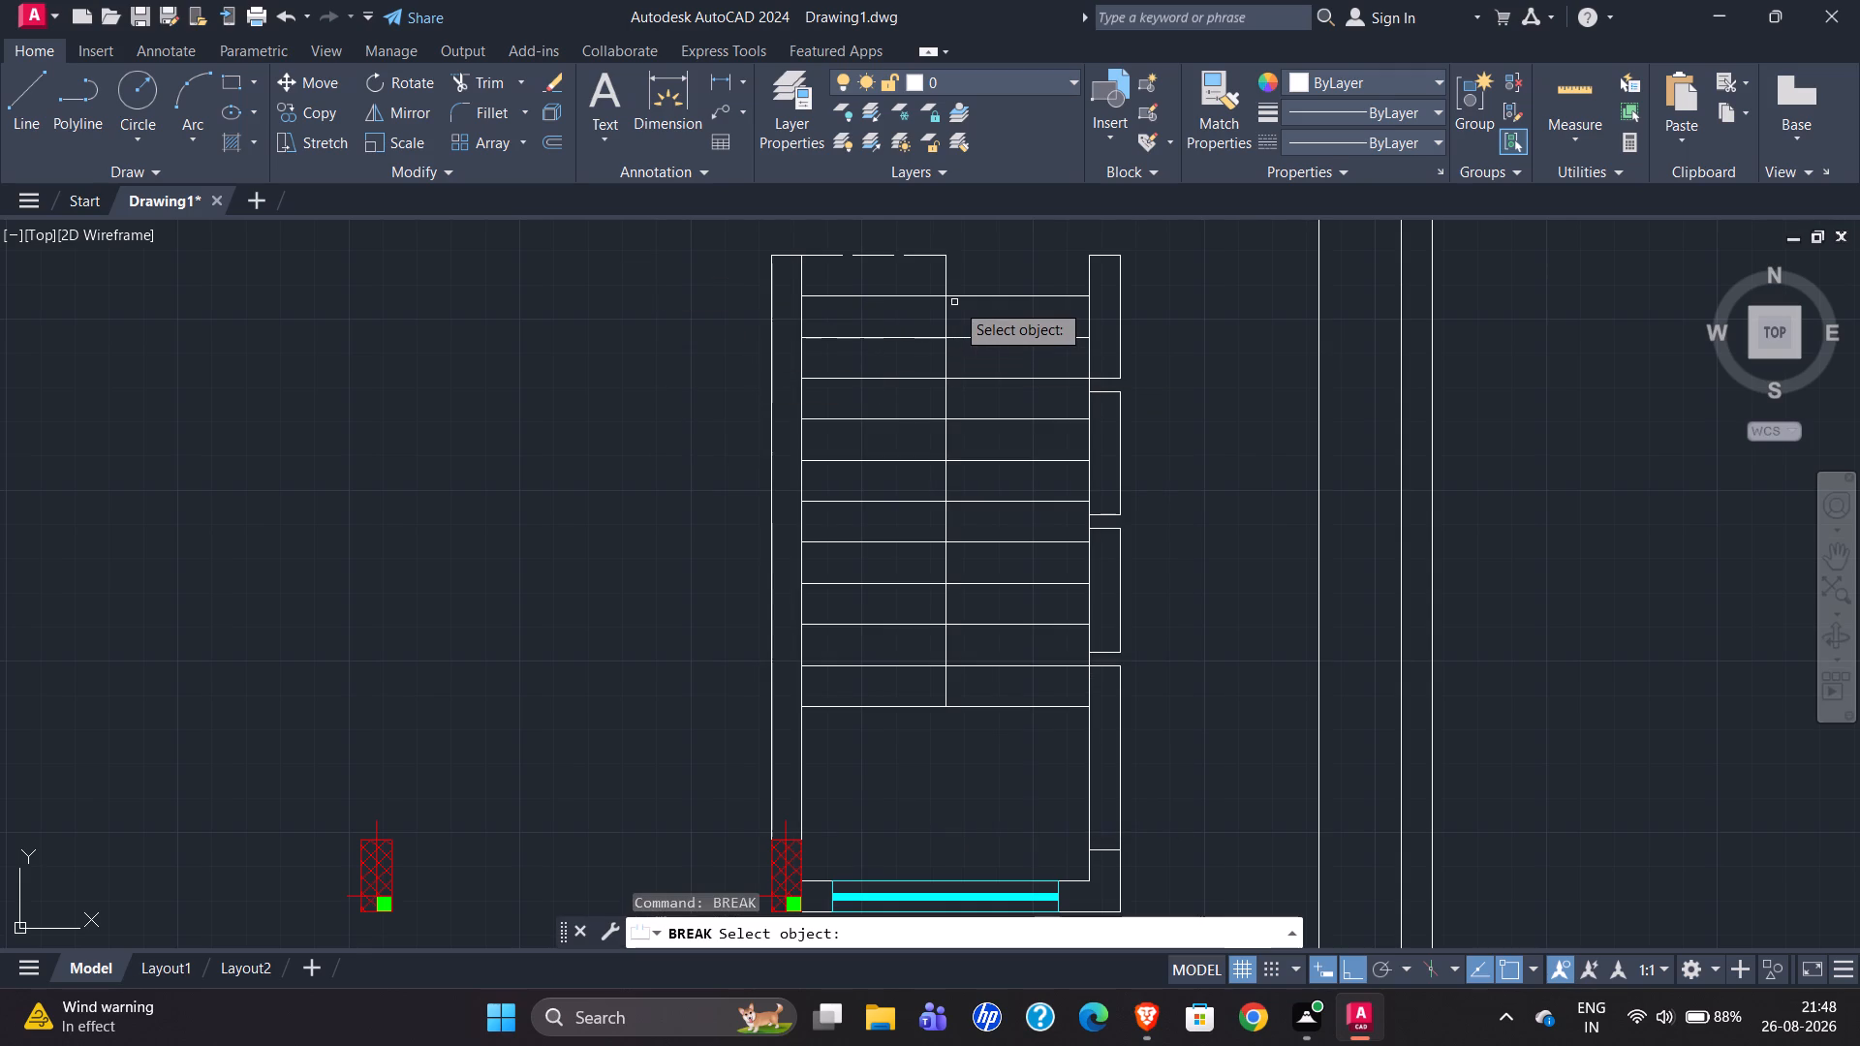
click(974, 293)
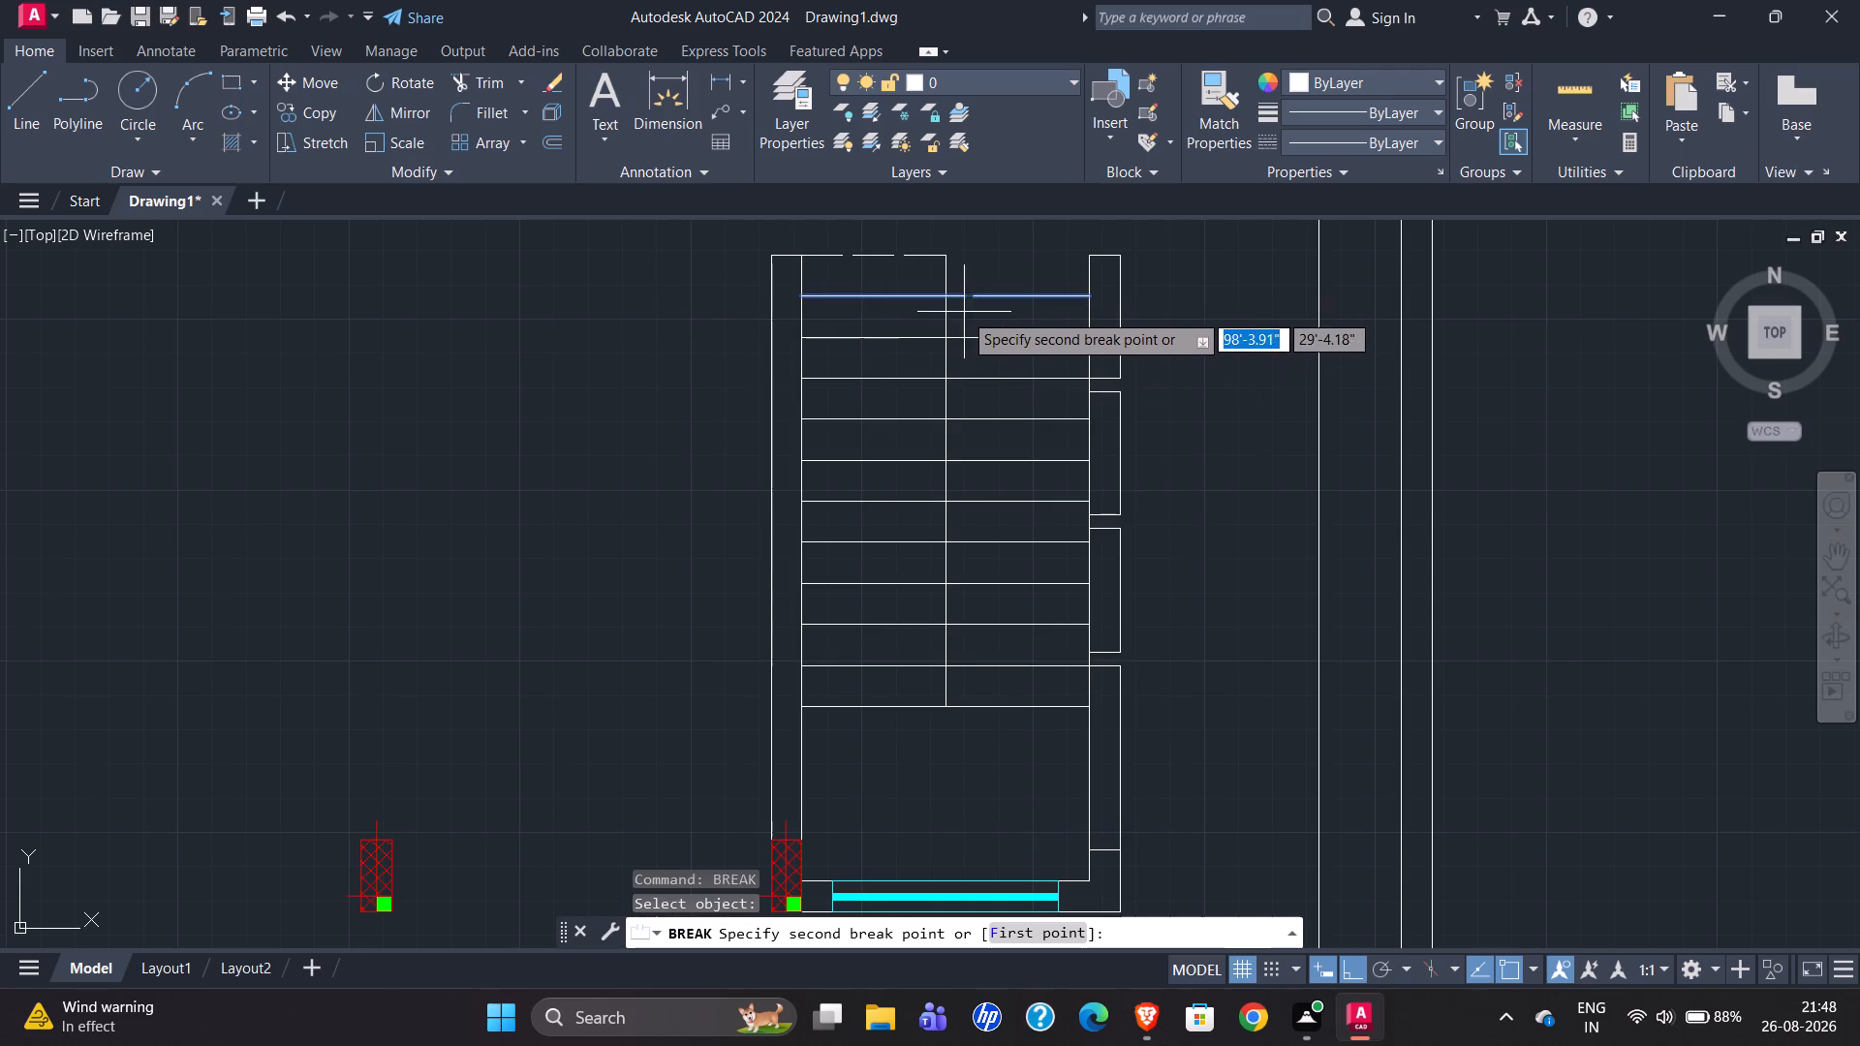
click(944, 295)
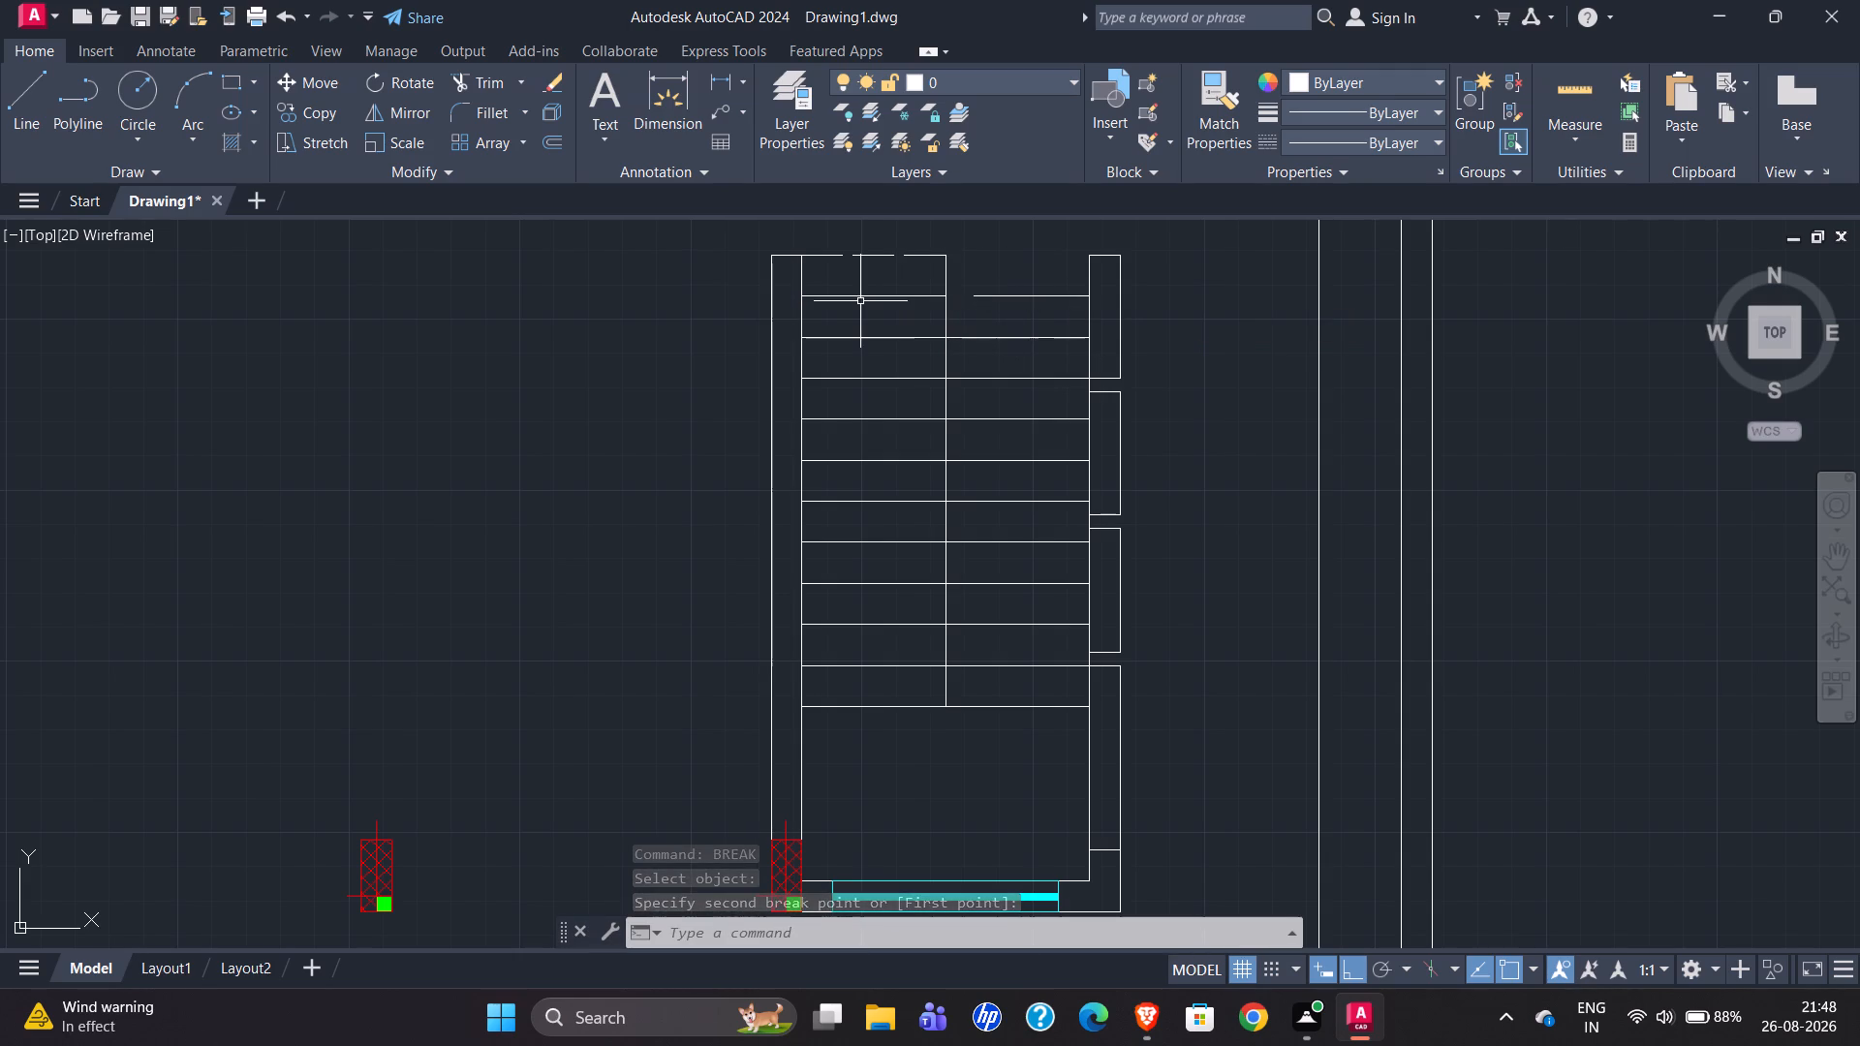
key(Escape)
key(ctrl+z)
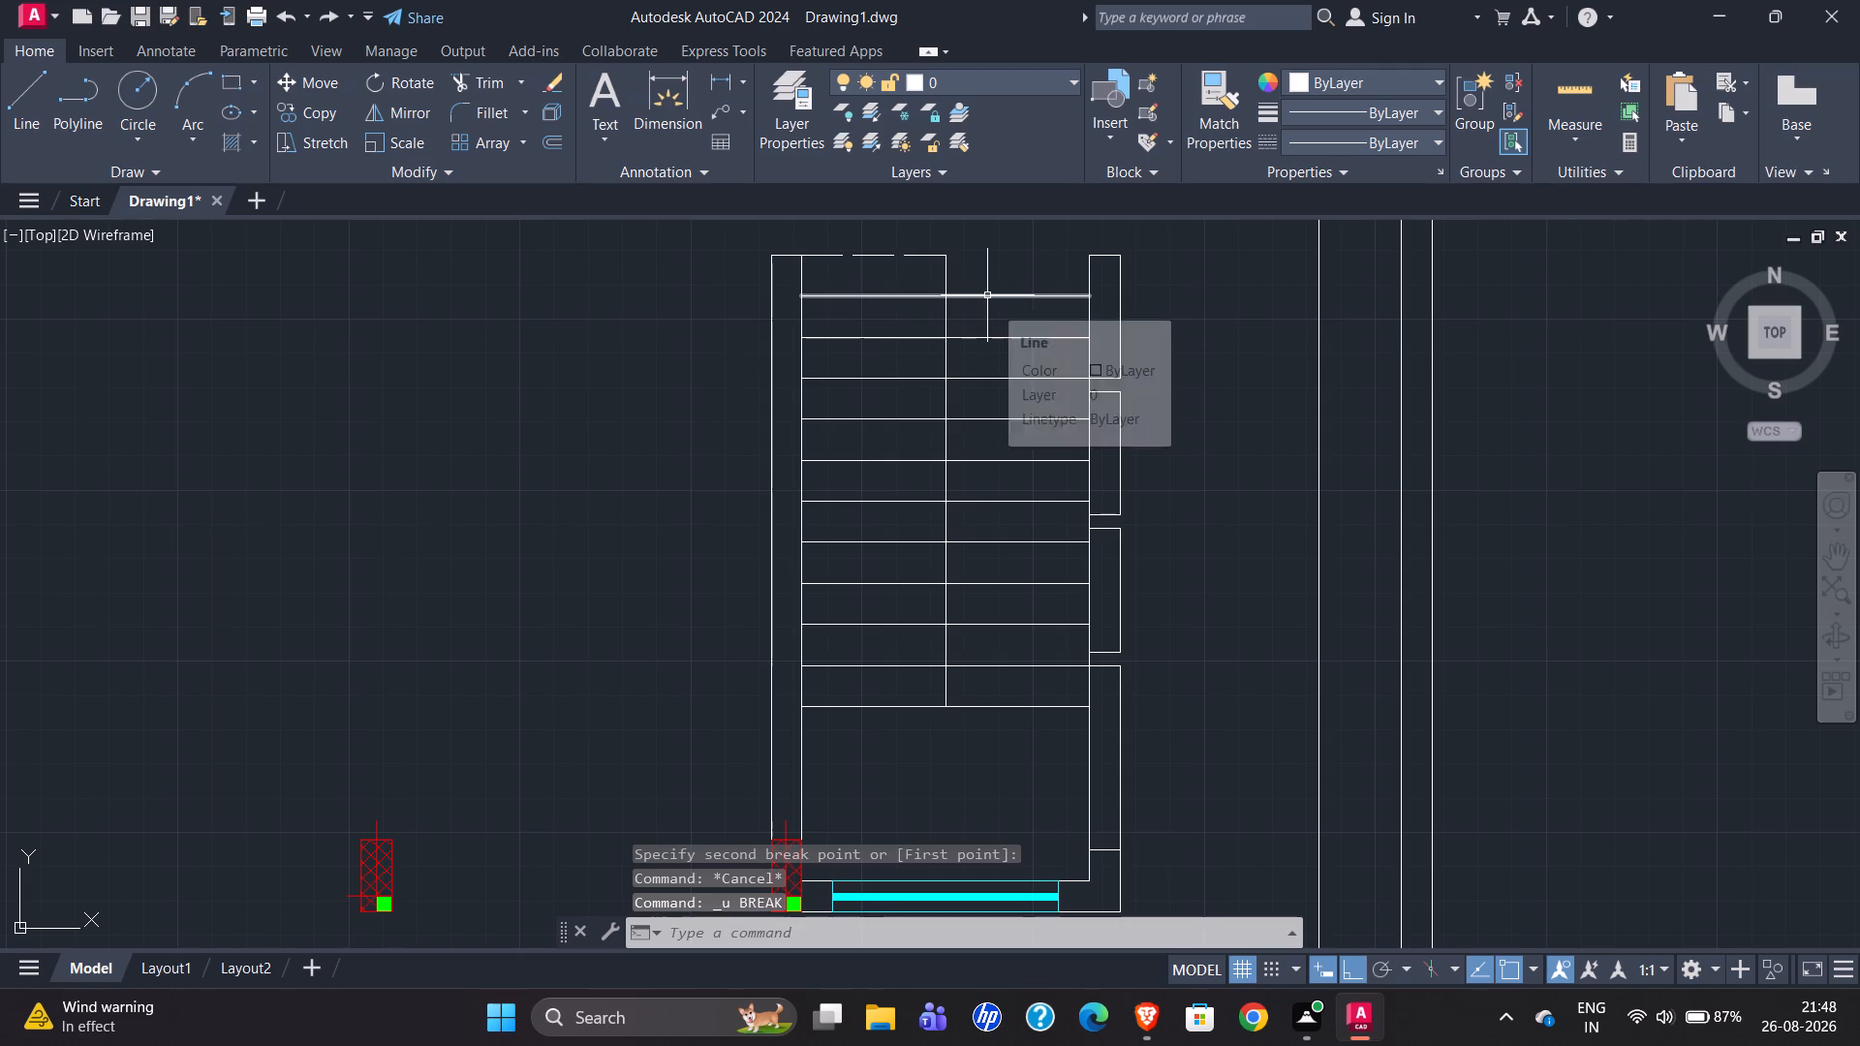
Break the first tread below the staircase's top line at a single point where it meets the centre line.
key(b)
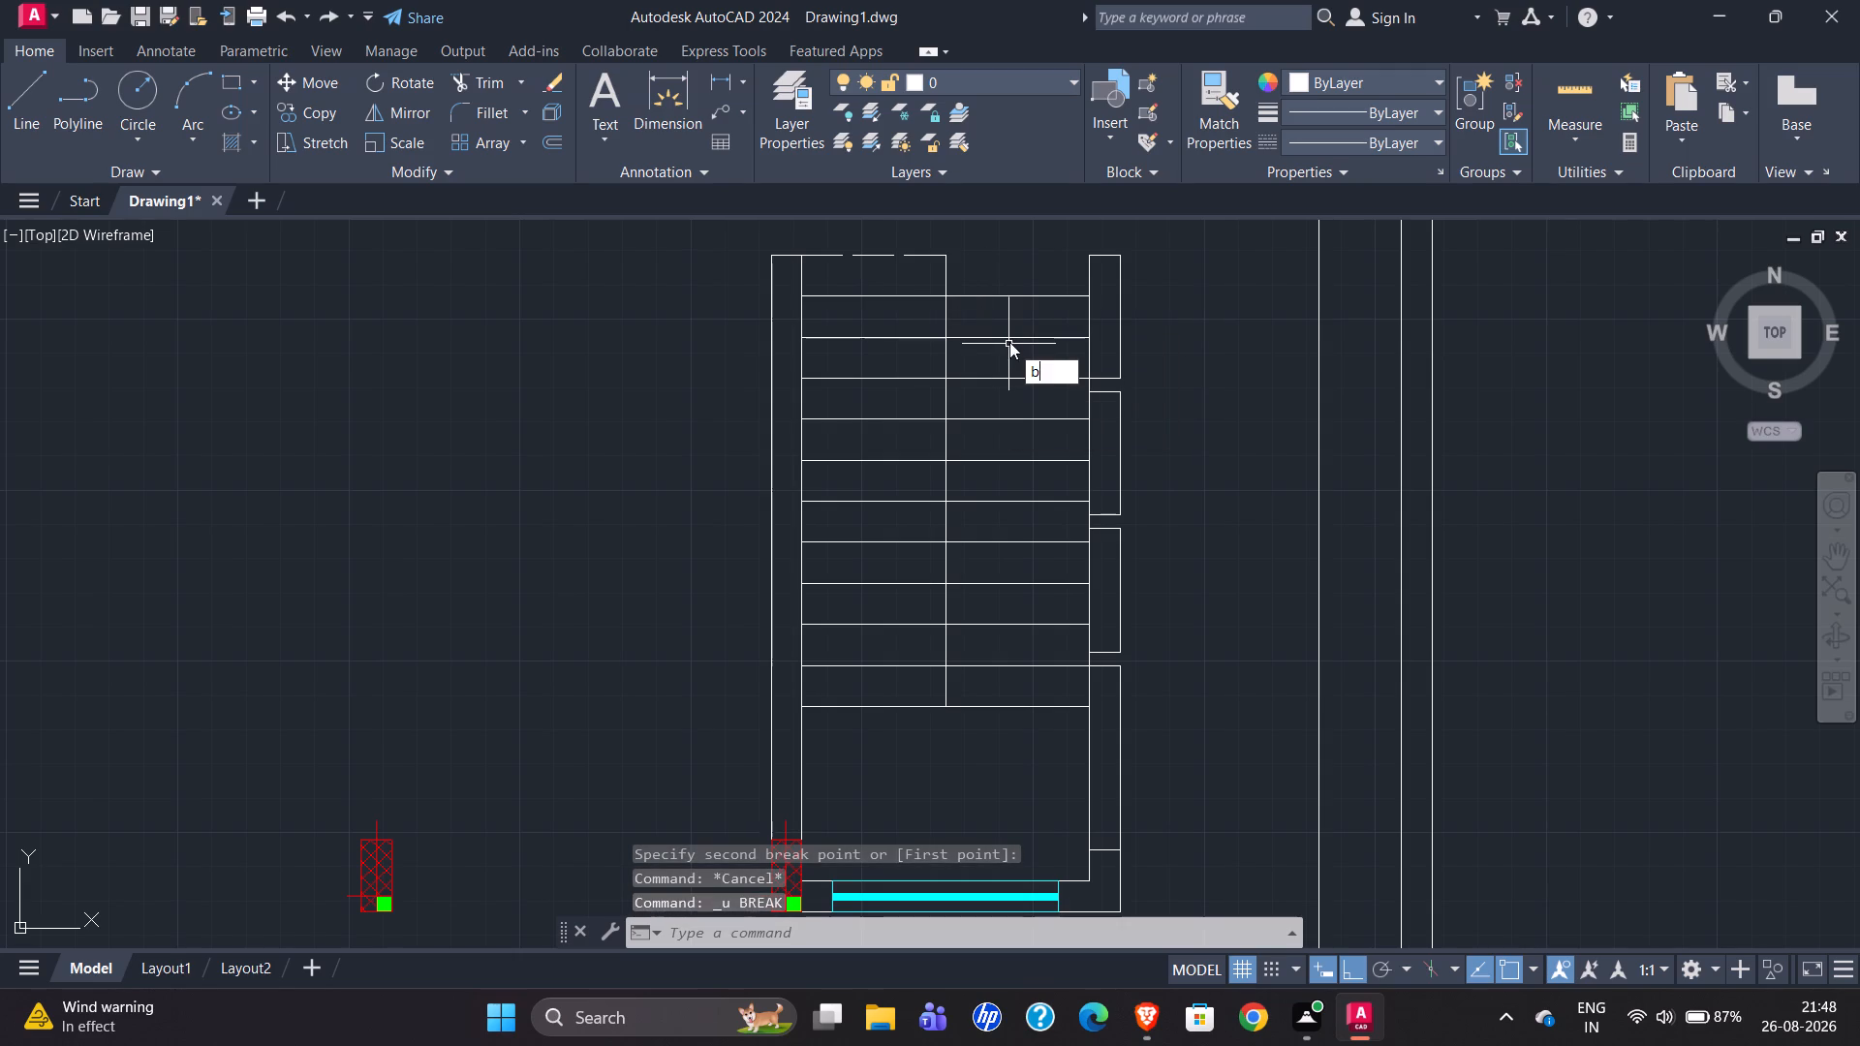
text(re)
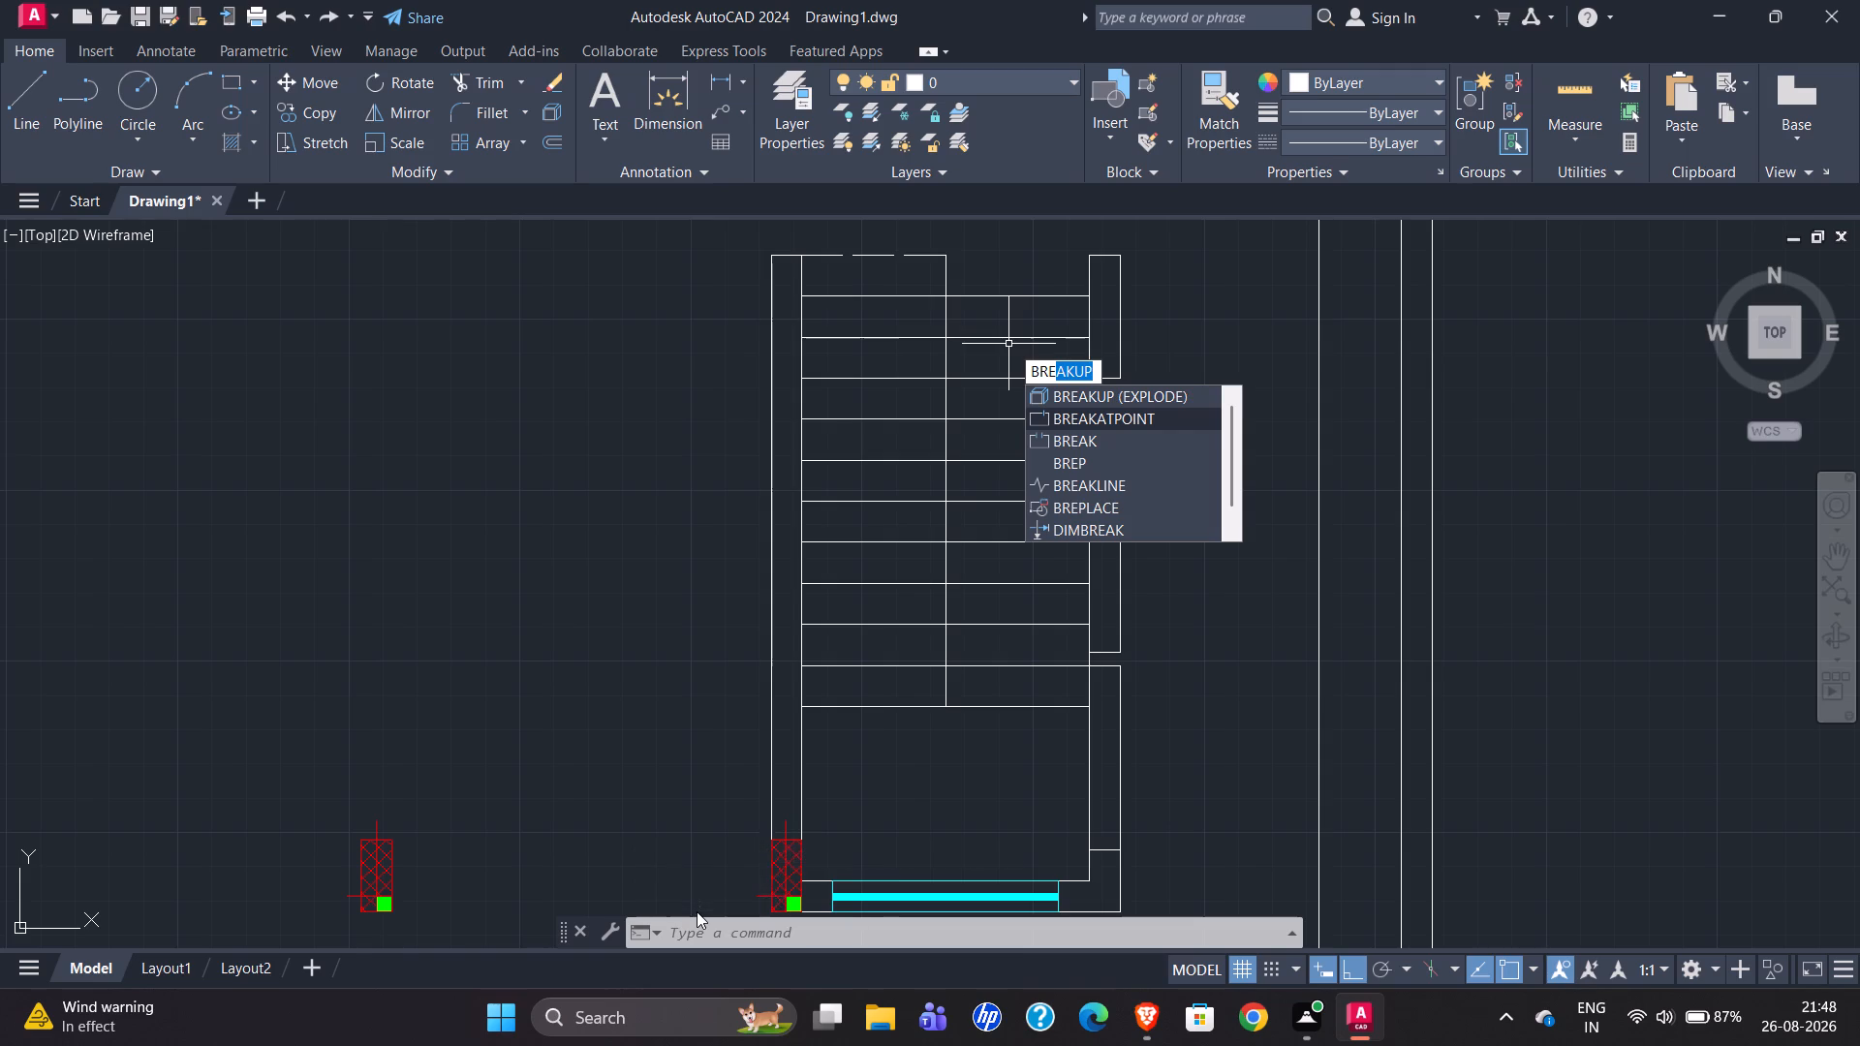
click(1133, 426)
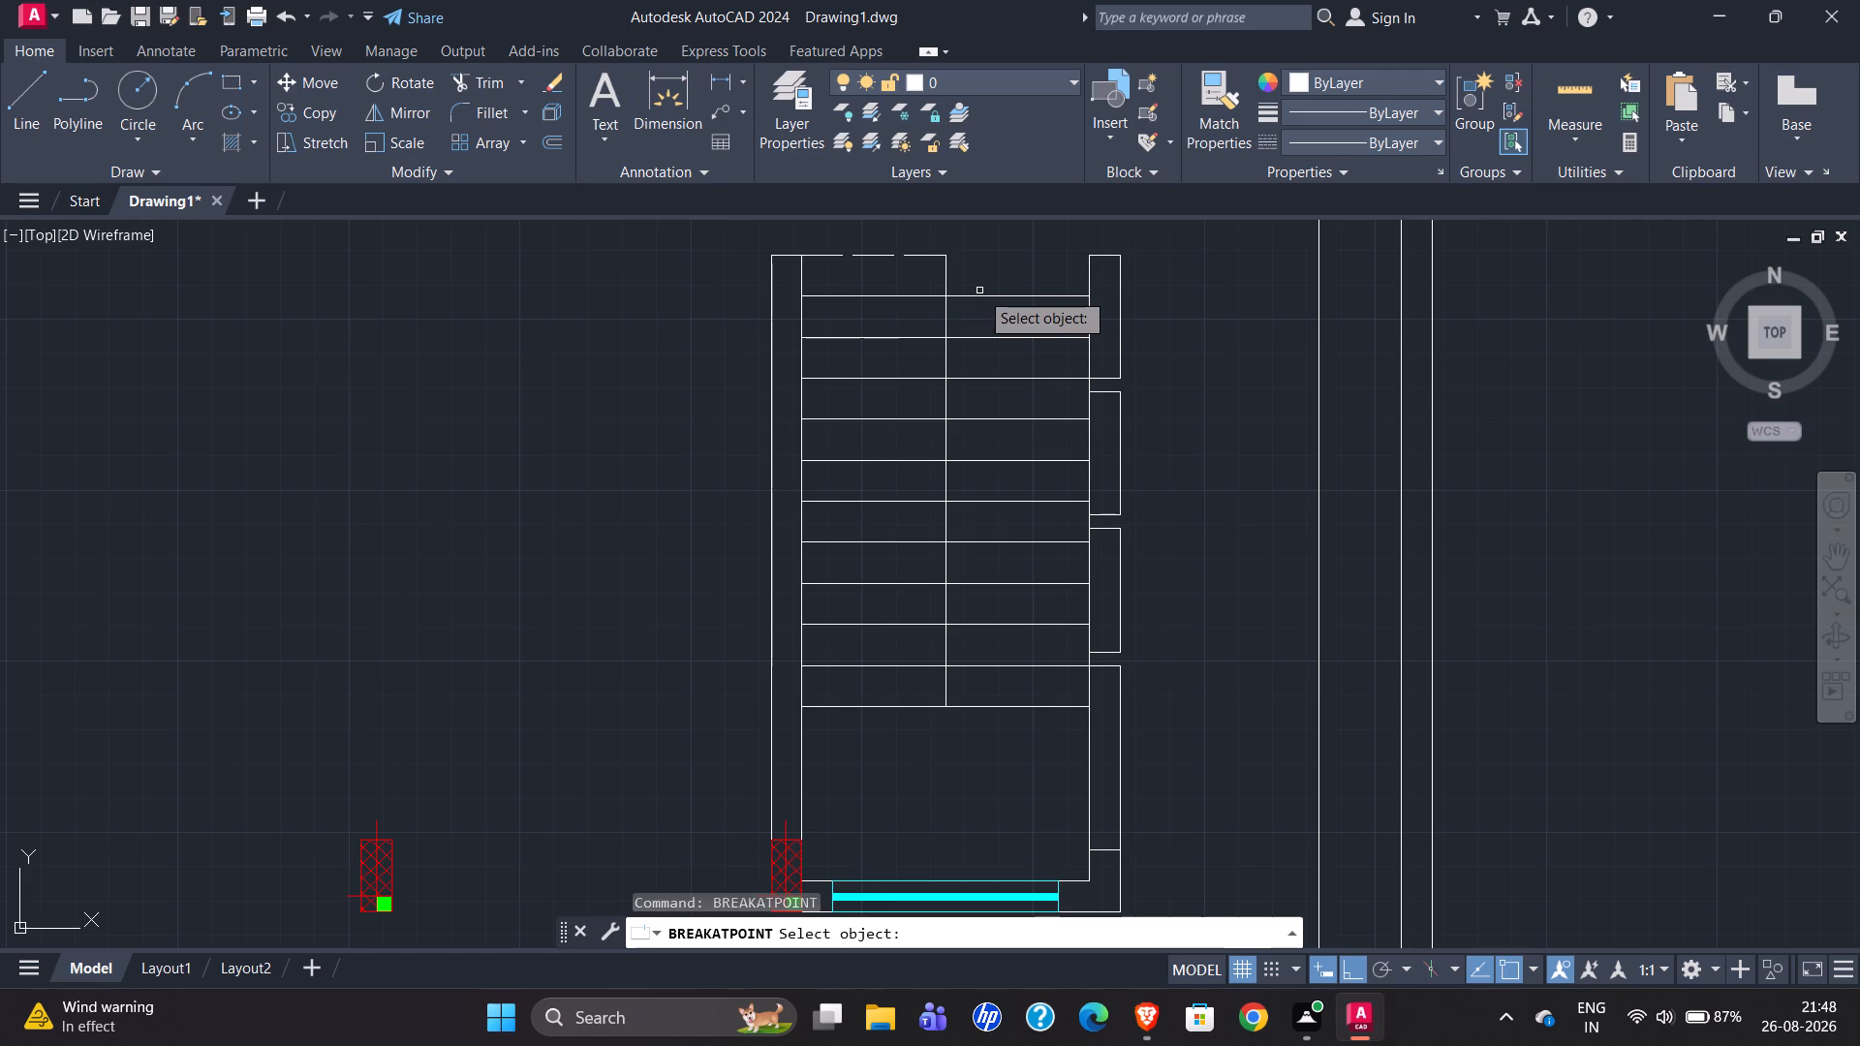
click(978, 296)
click(950, 297)
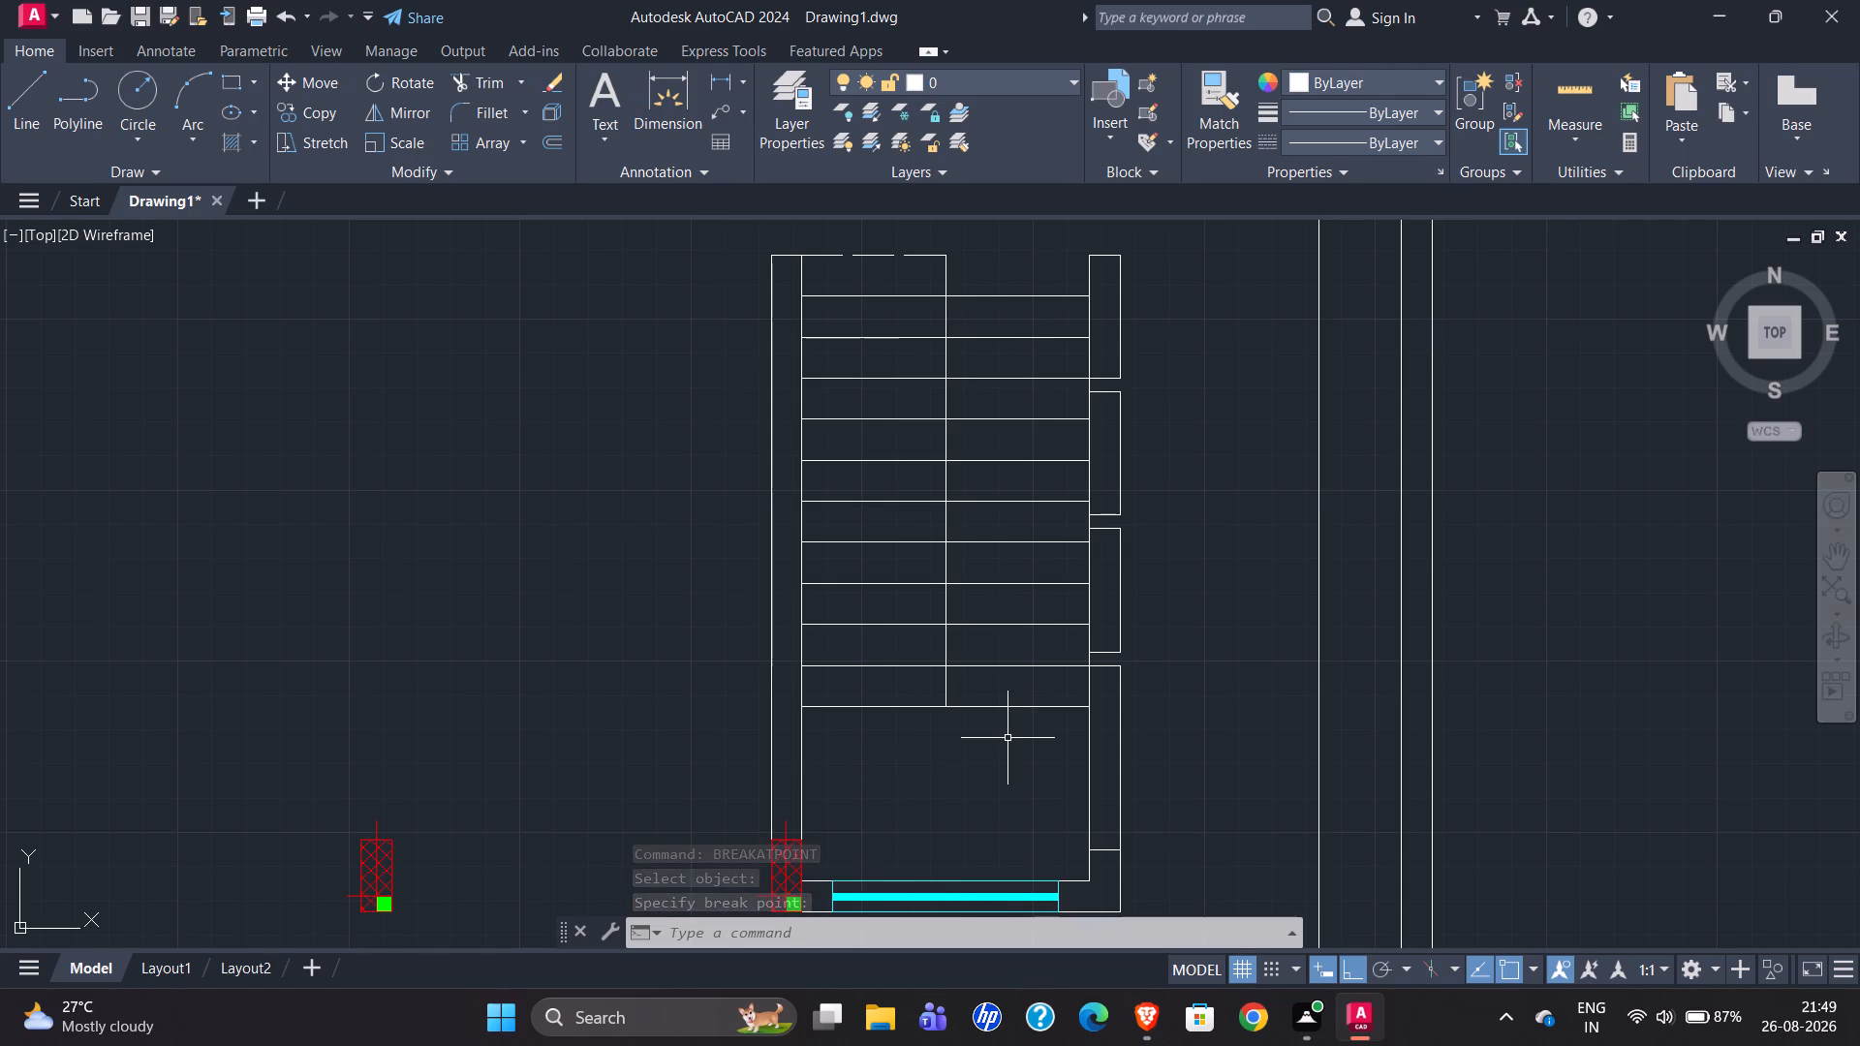
Trim away the right halves of all treads below the first one, from the centre line to the right wall.
text(te)
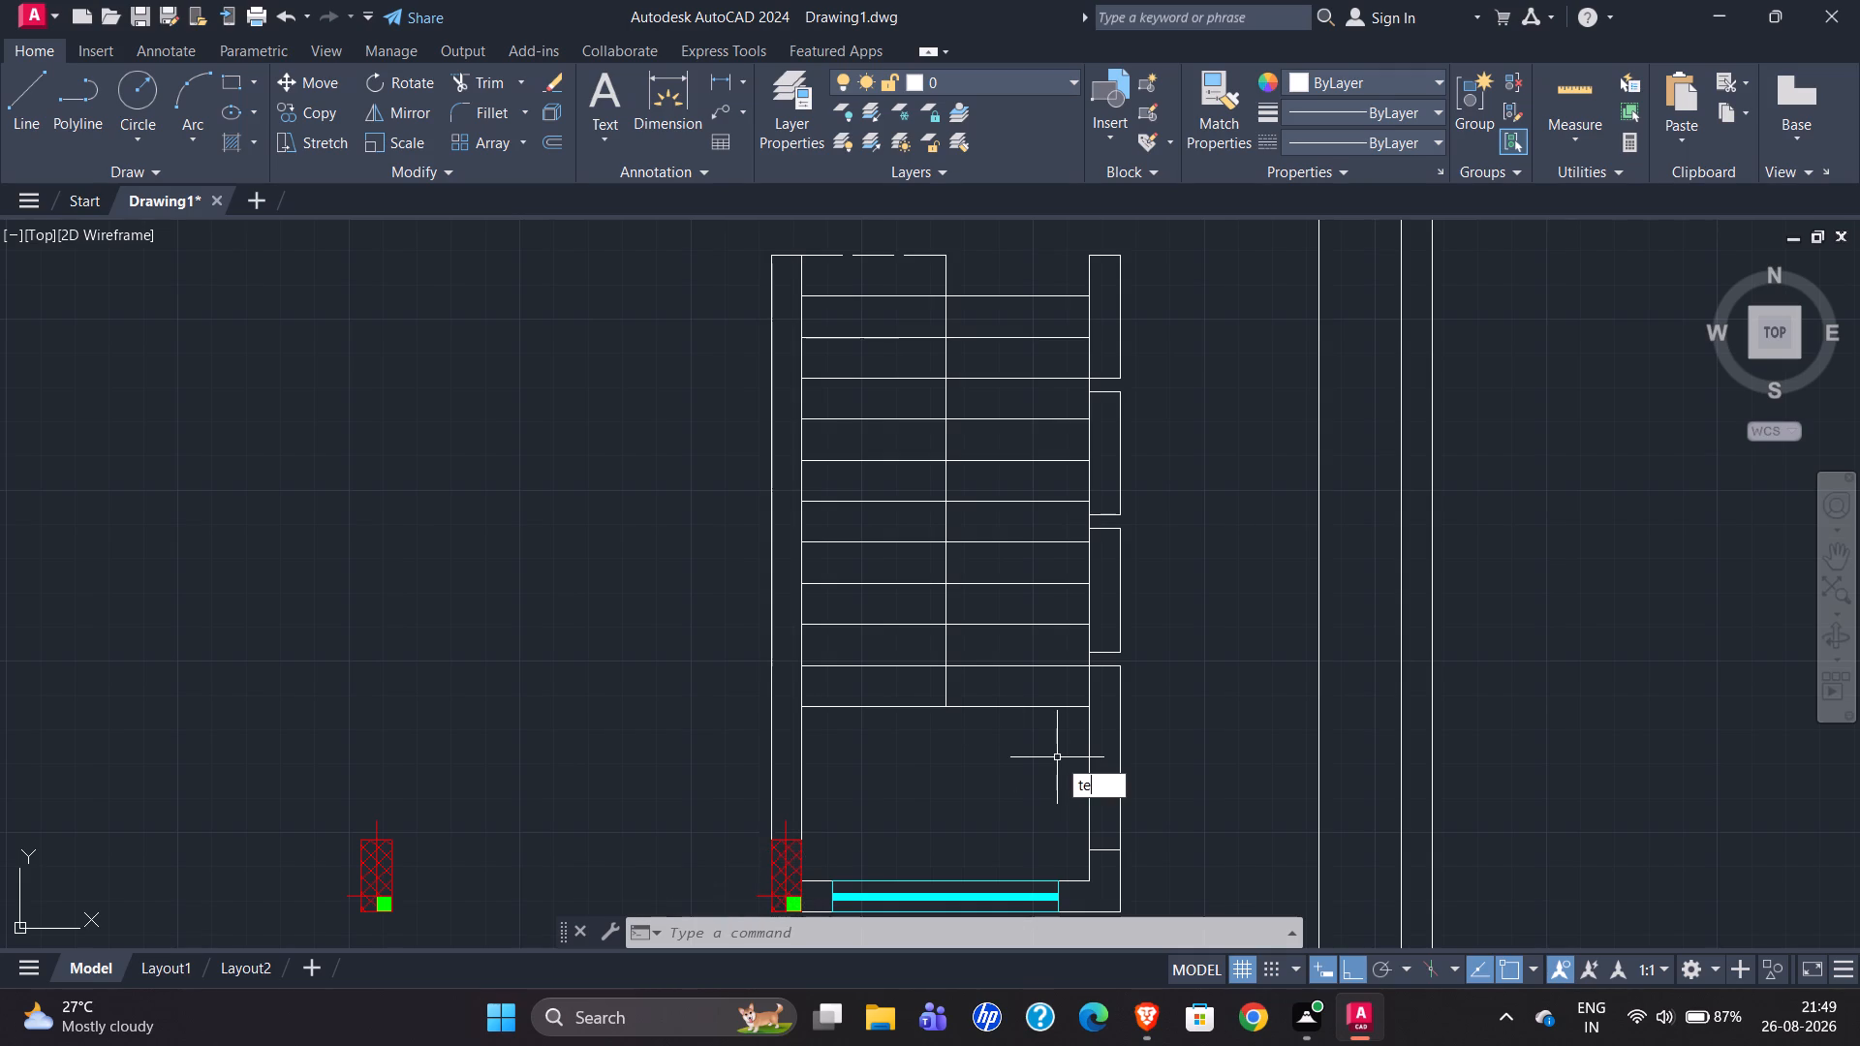
key(BackSpace)
key(BackSpace)
key(r)
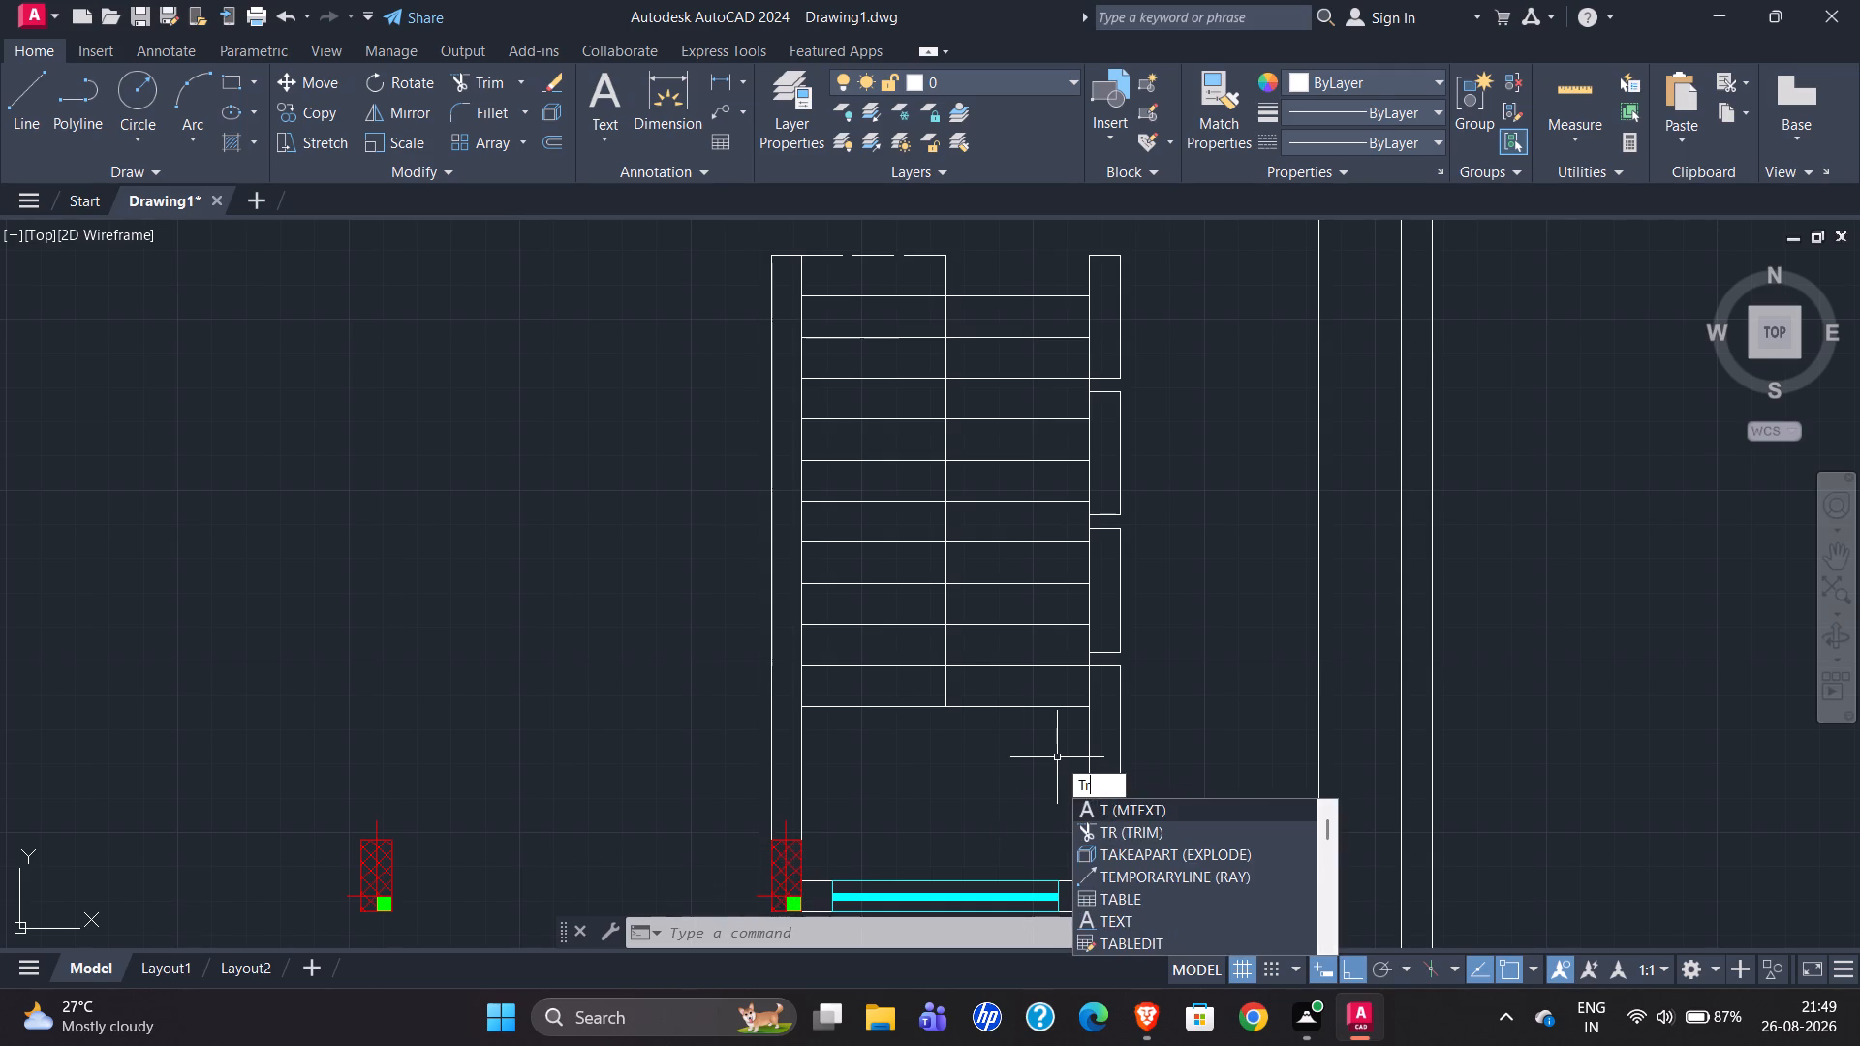
key(Return)
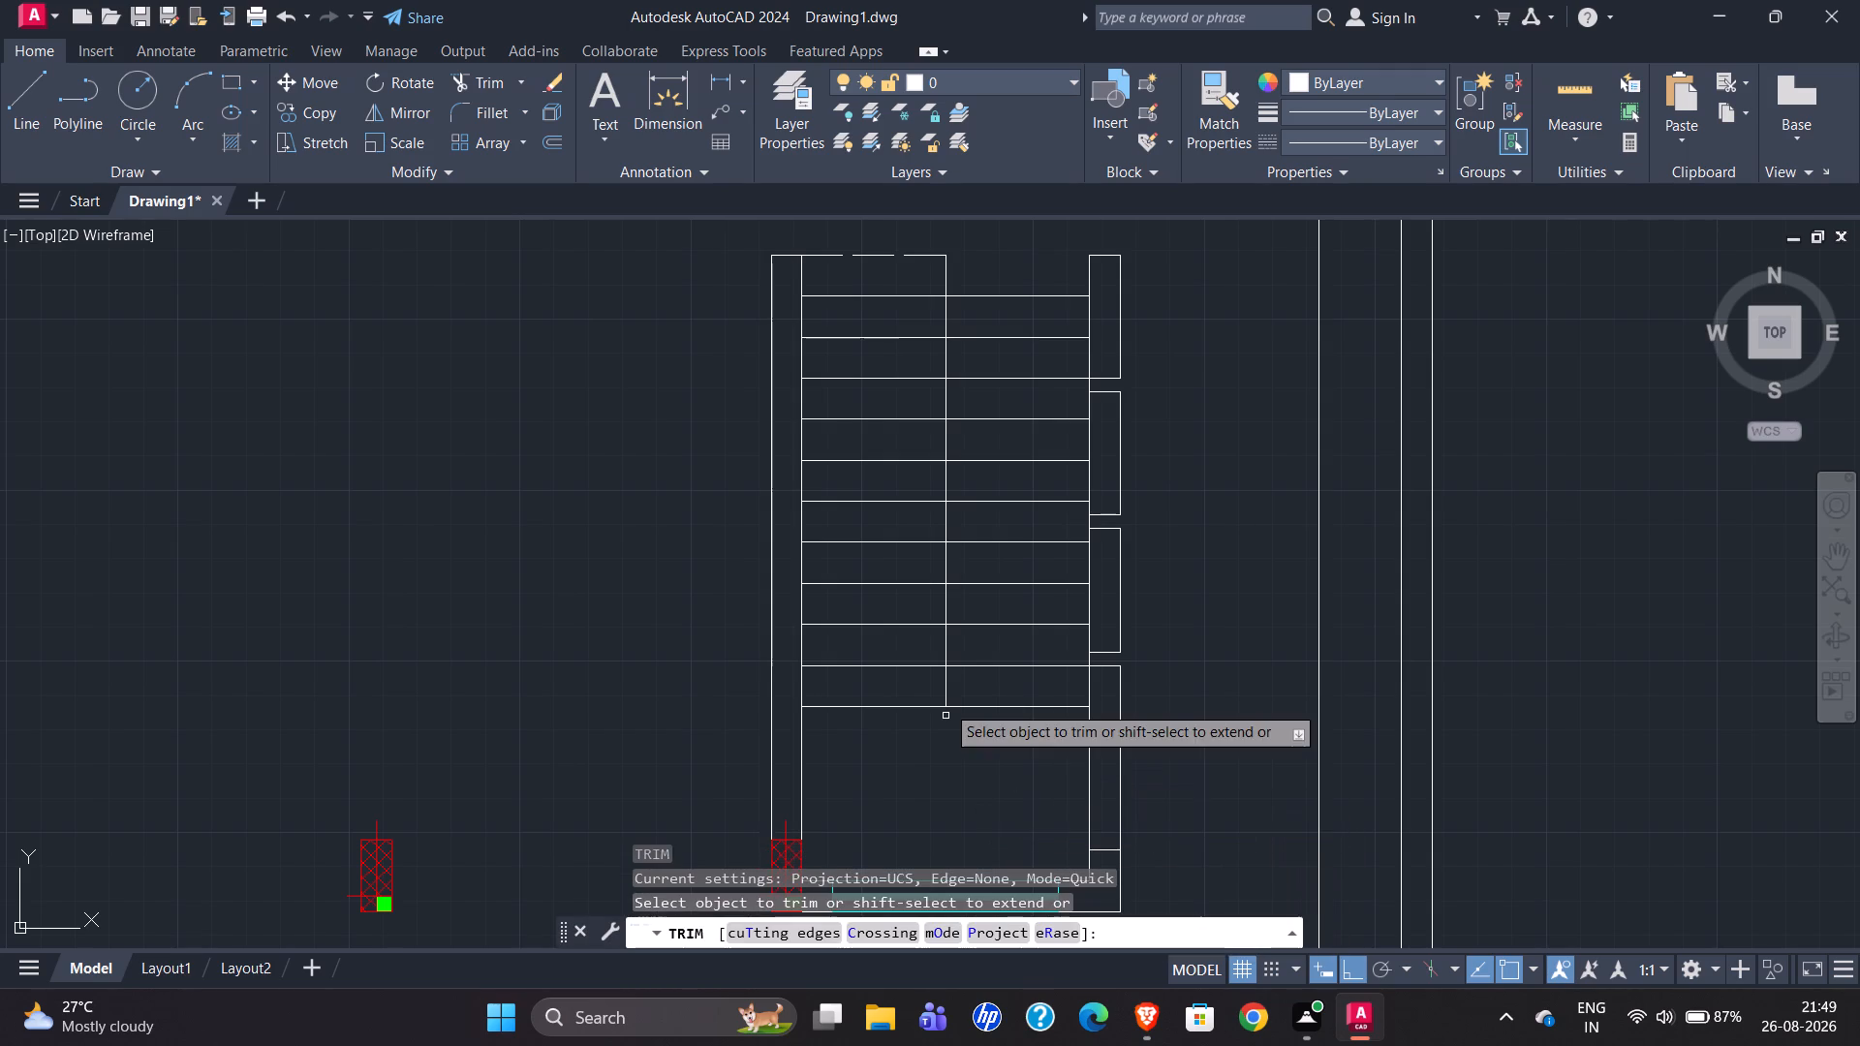
drag(984, 762, 1017, 334)
key(Escape)
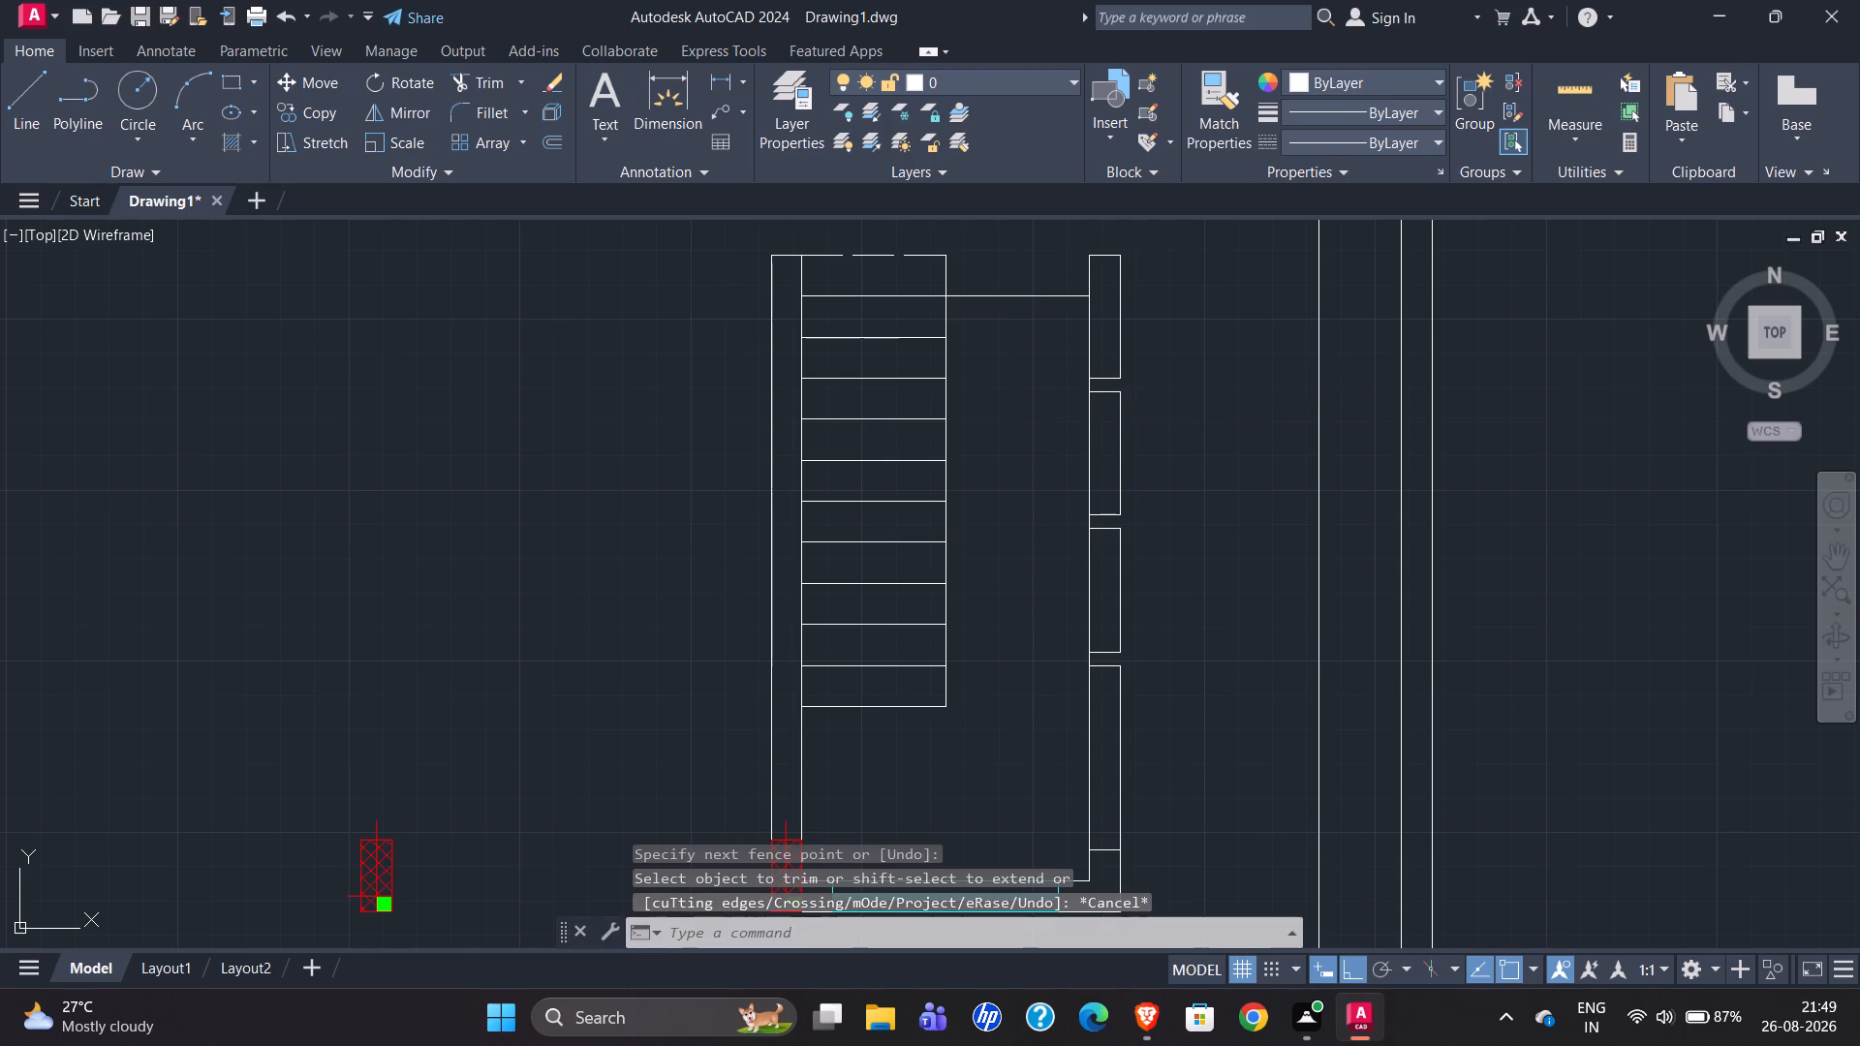
Copy the right half of the first tread downward as an 11-item array at 1' spacing to form the right flight.
click(1009, 295)
key(o)
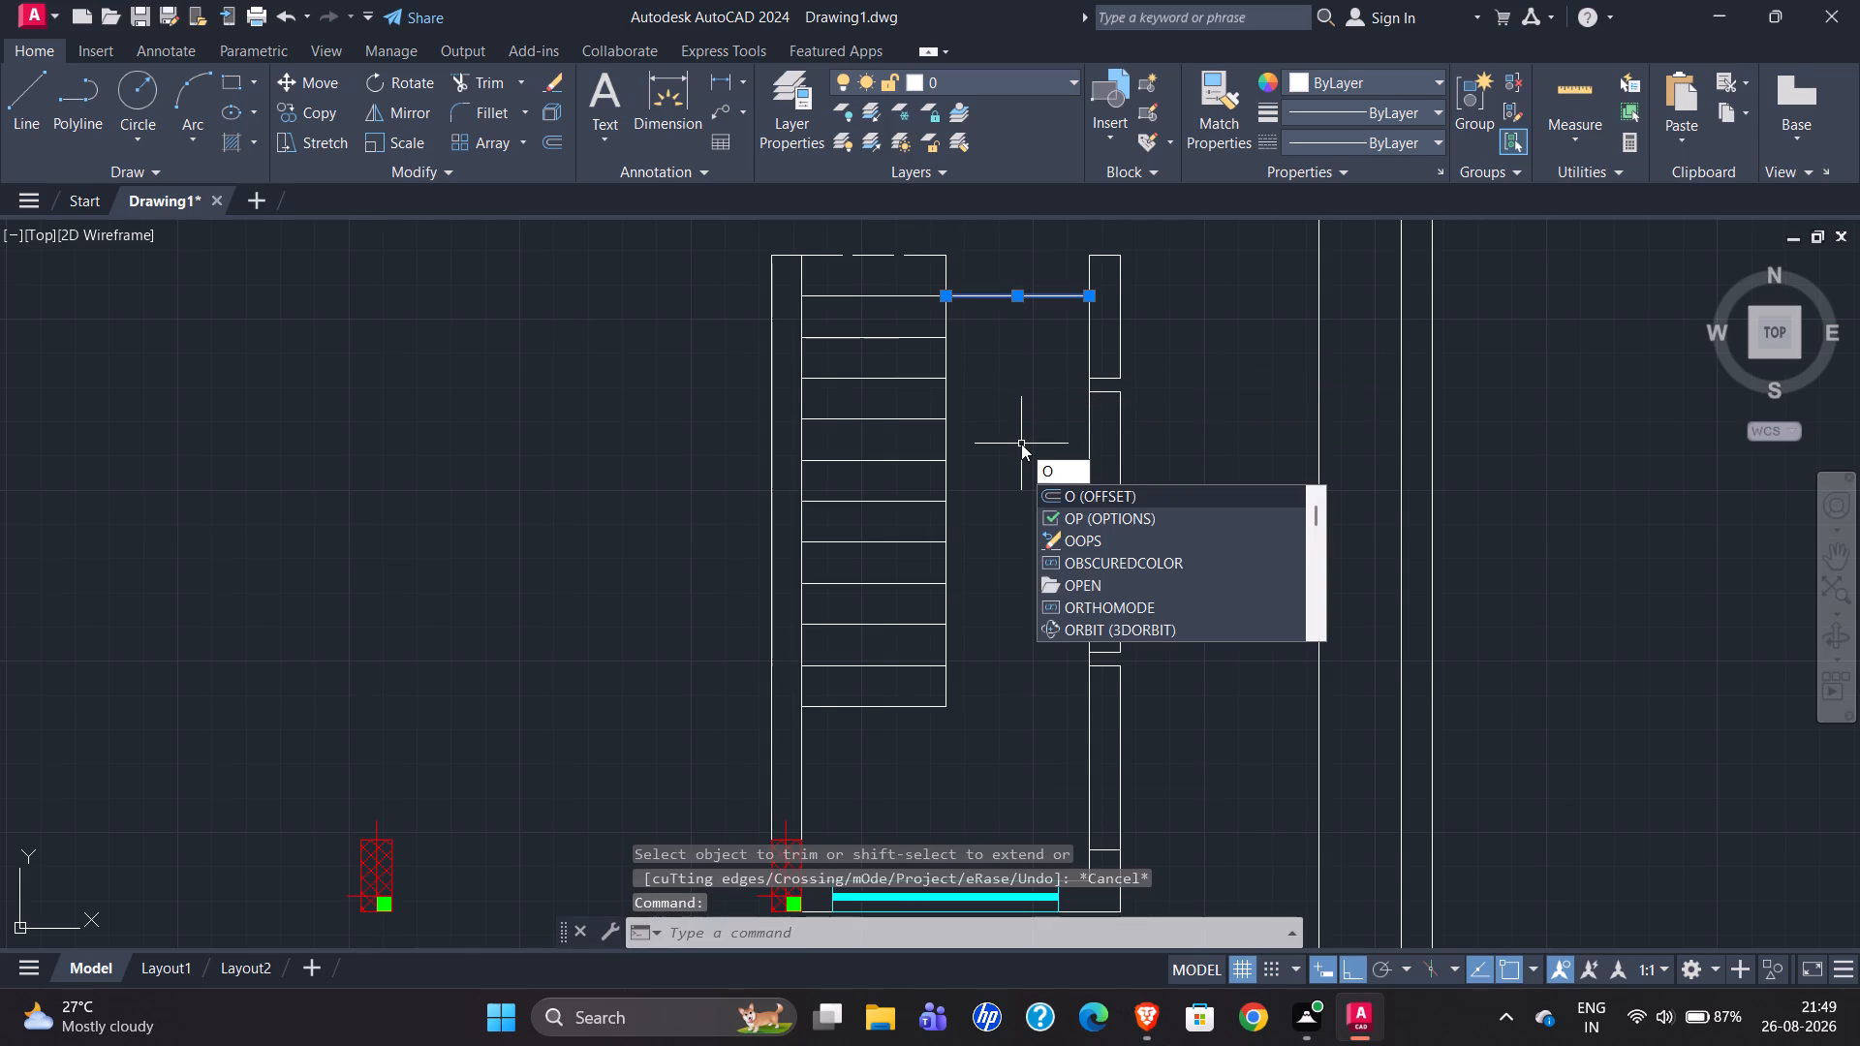
key(BackSpace)
text(co)
key(Return)
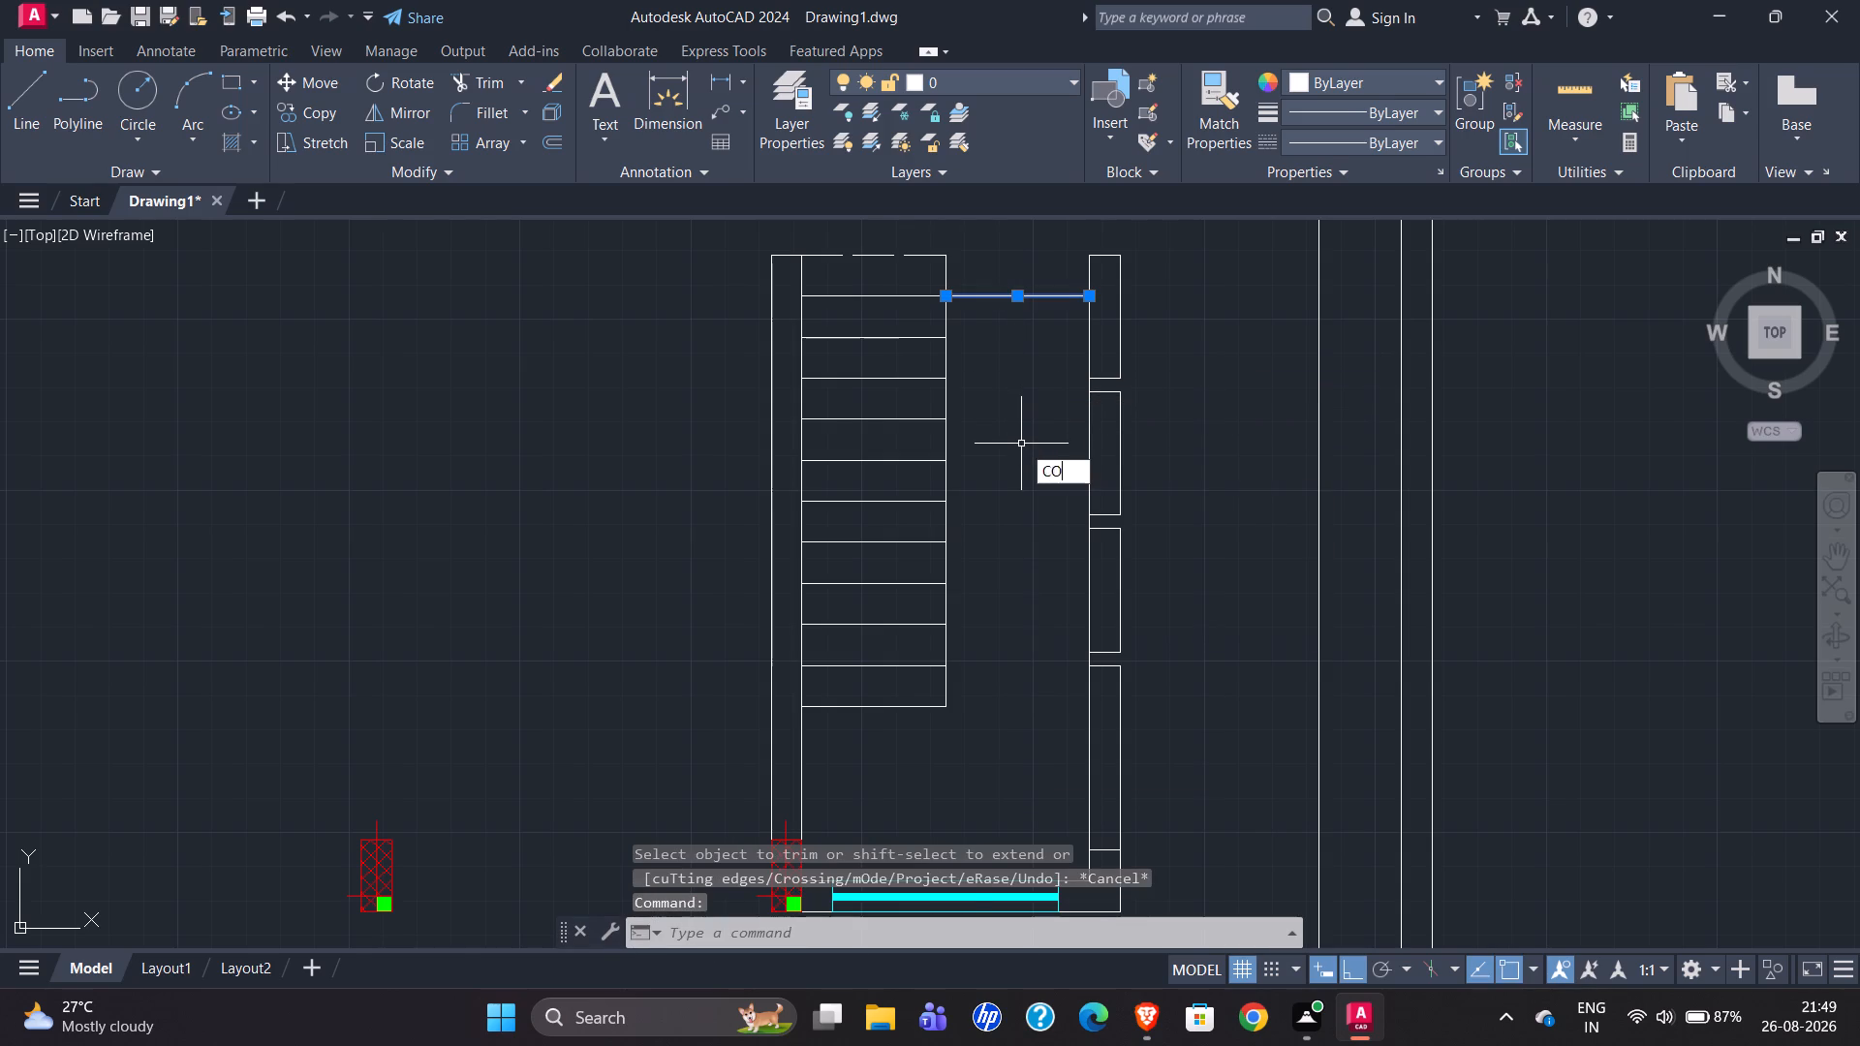
click(1091, 292)
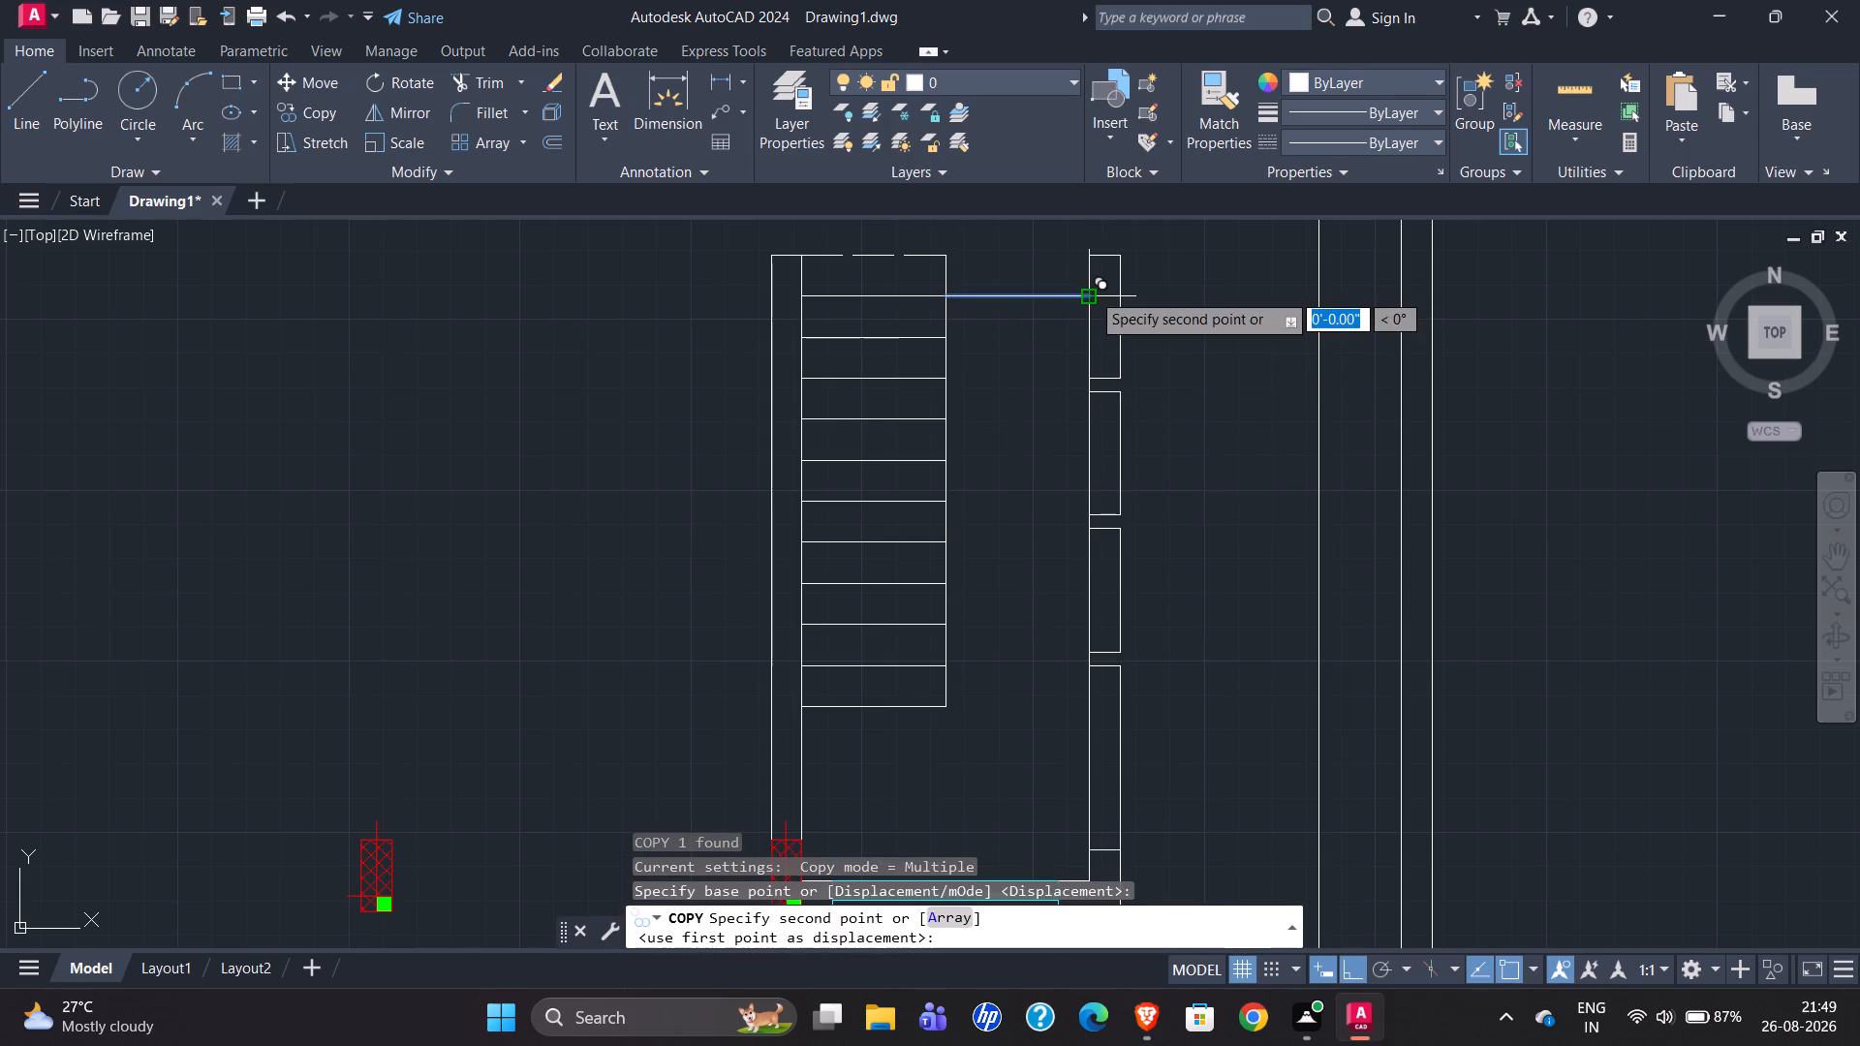
click(959, 917)
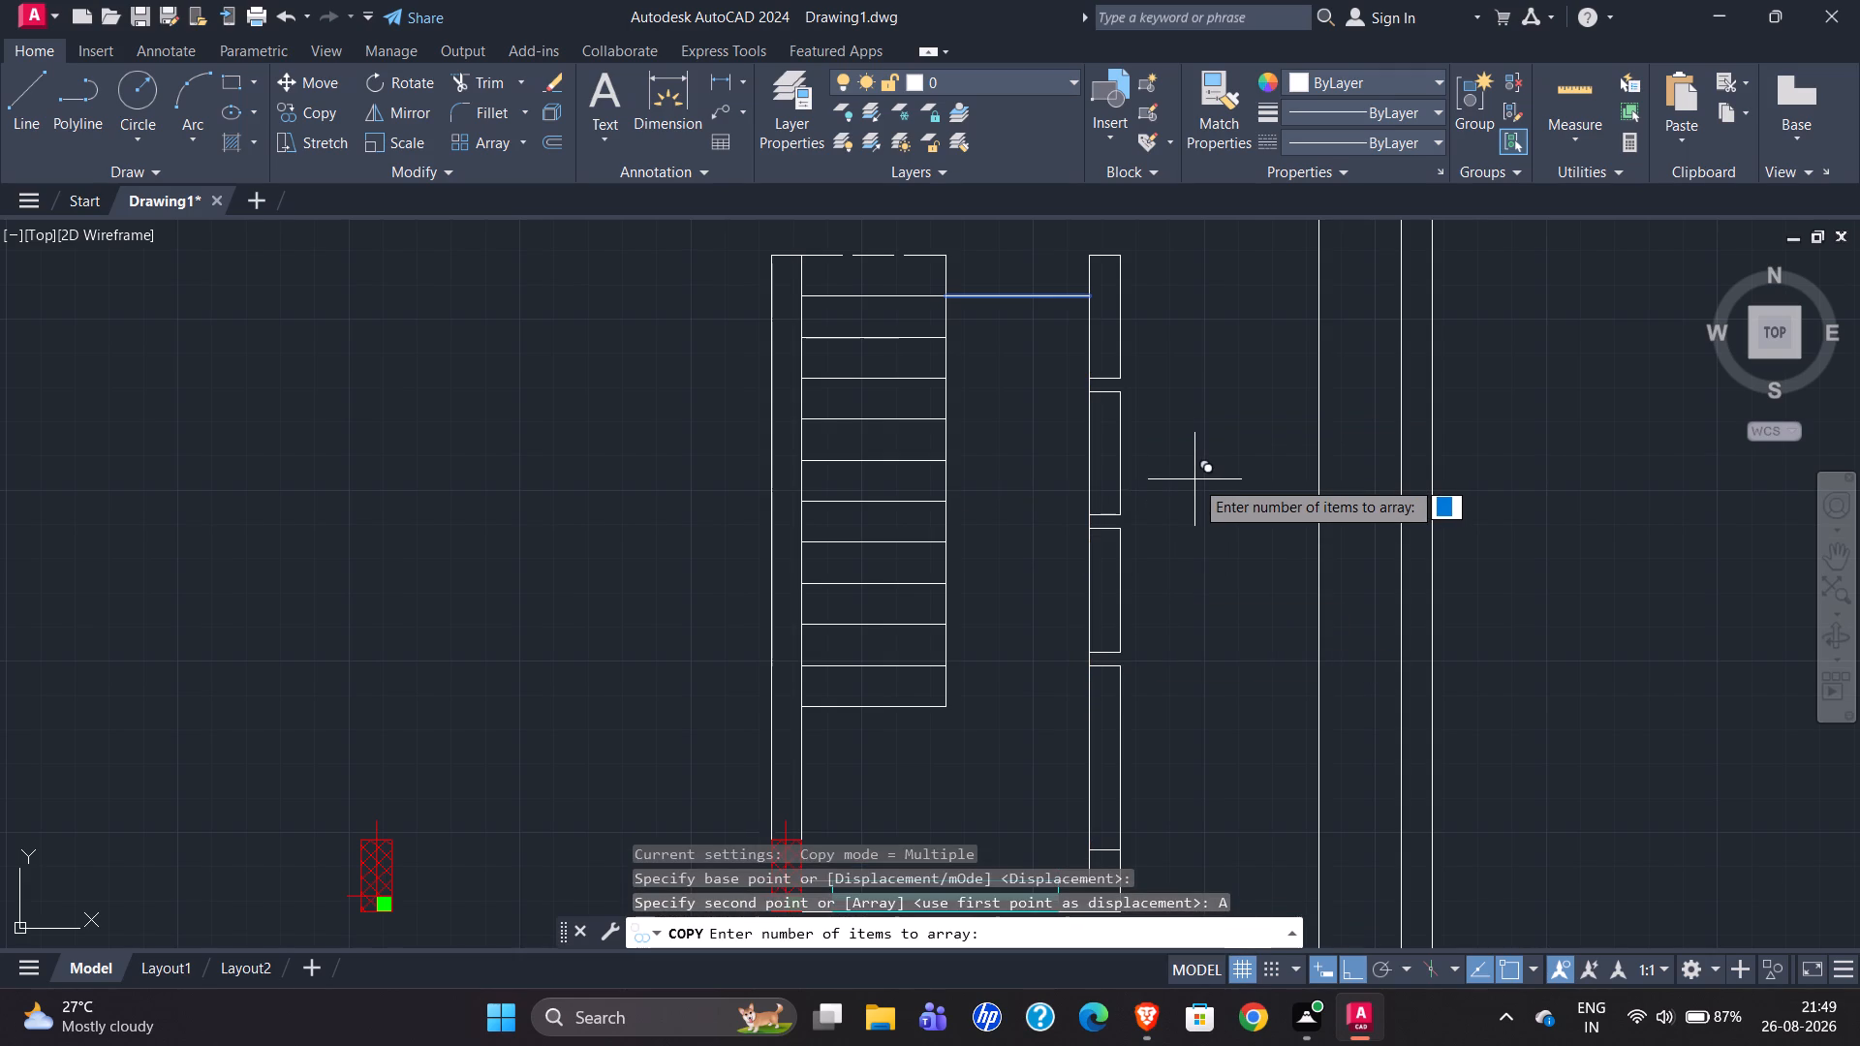
text(11)
key(Return)
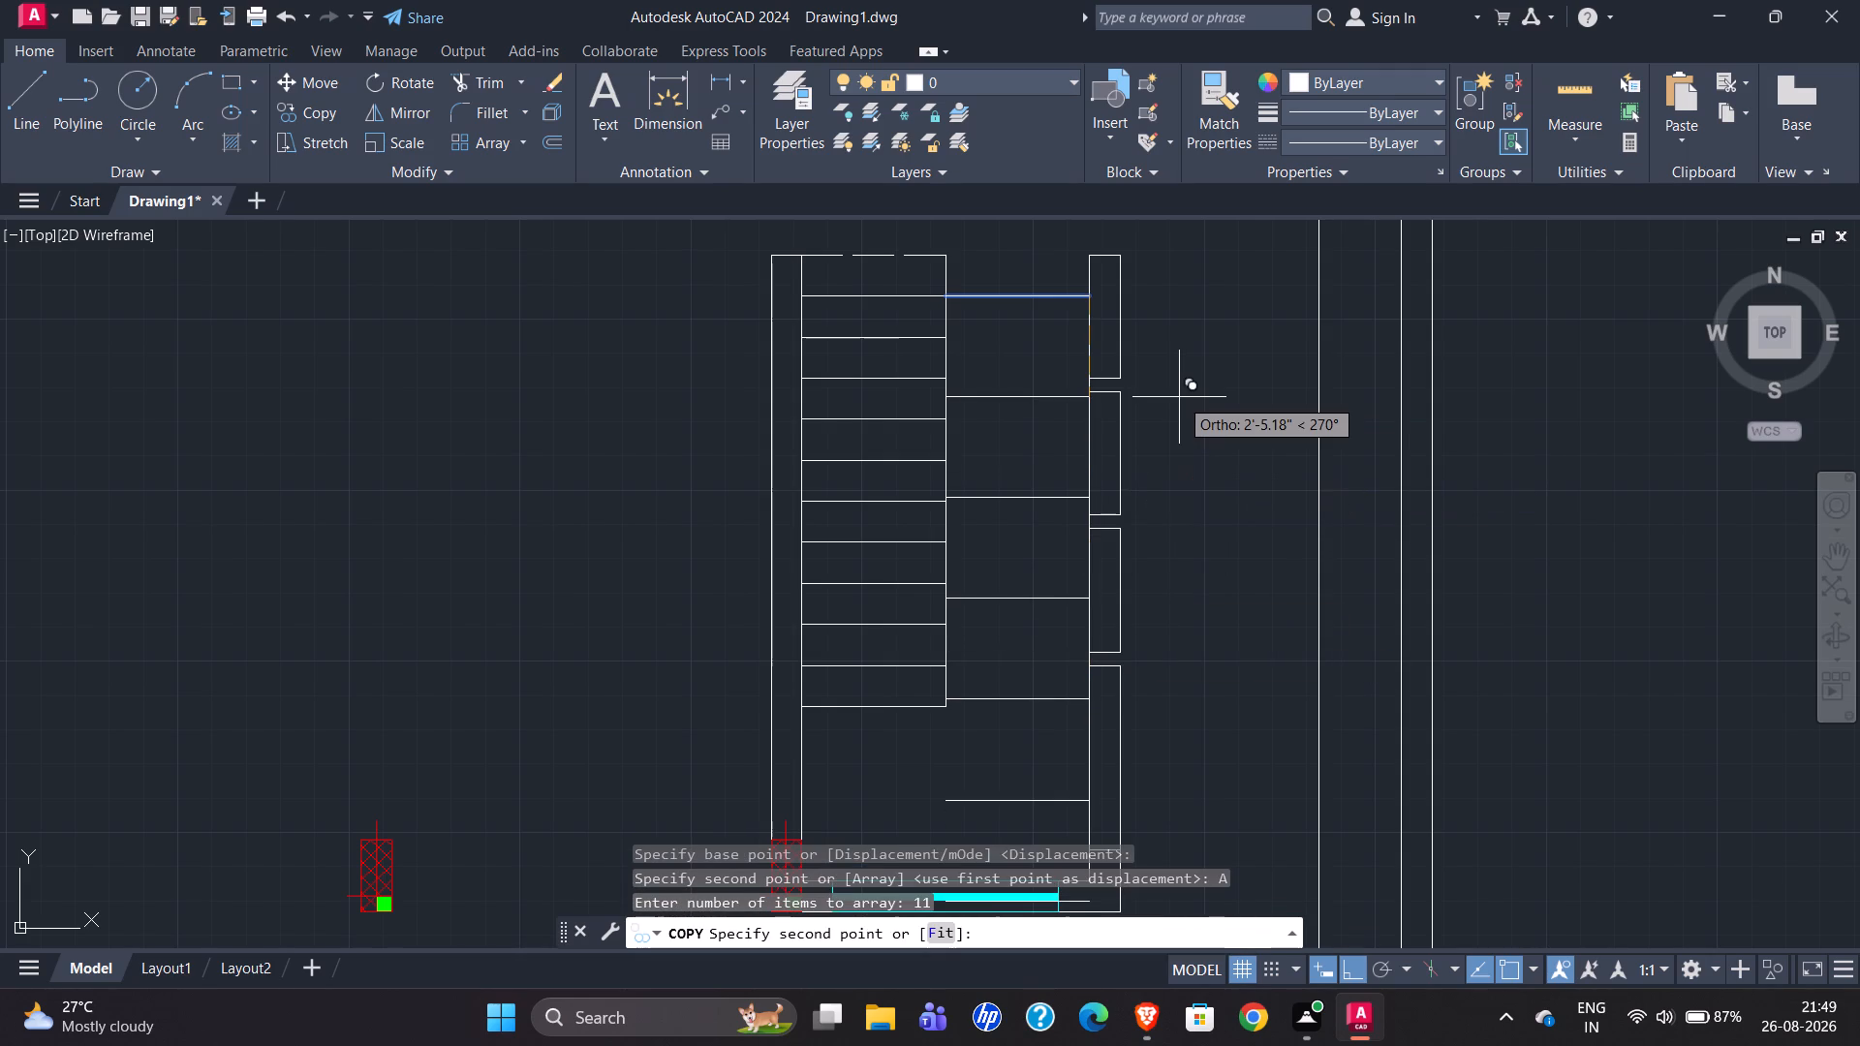
text(1')
key(Return)
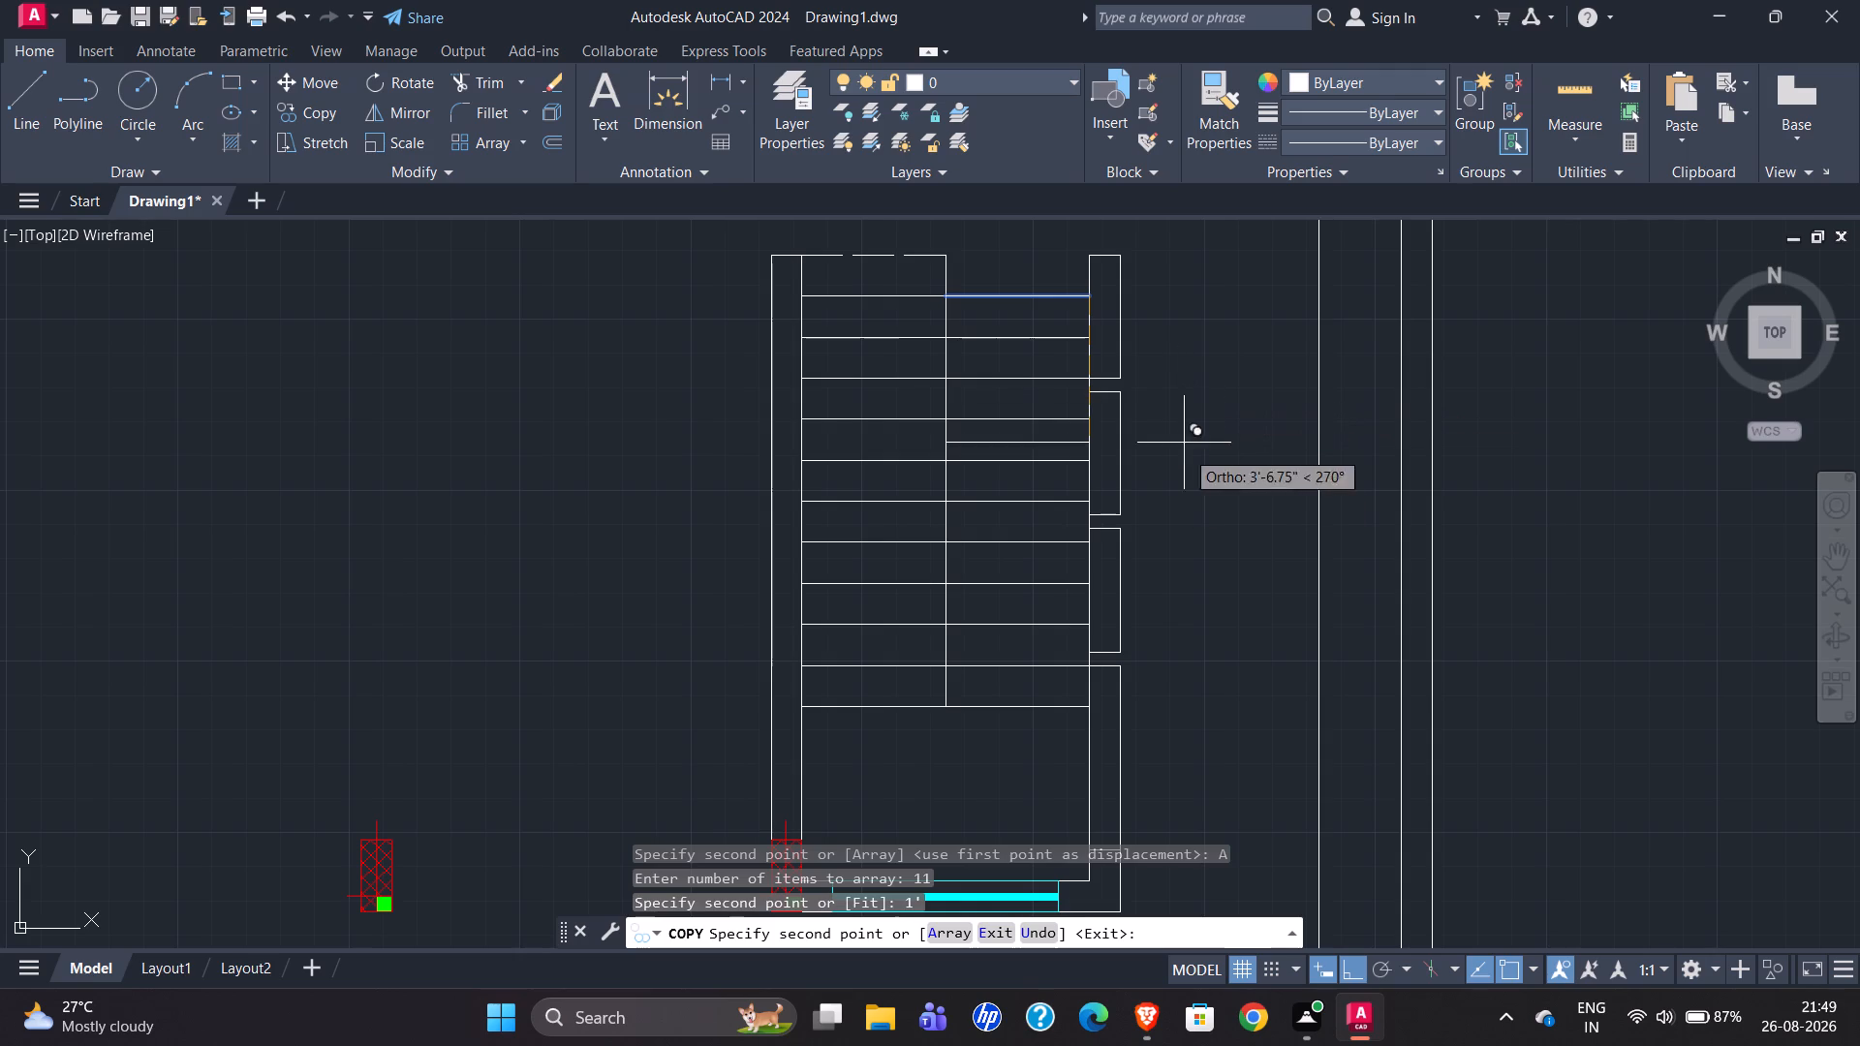
key(Escape)
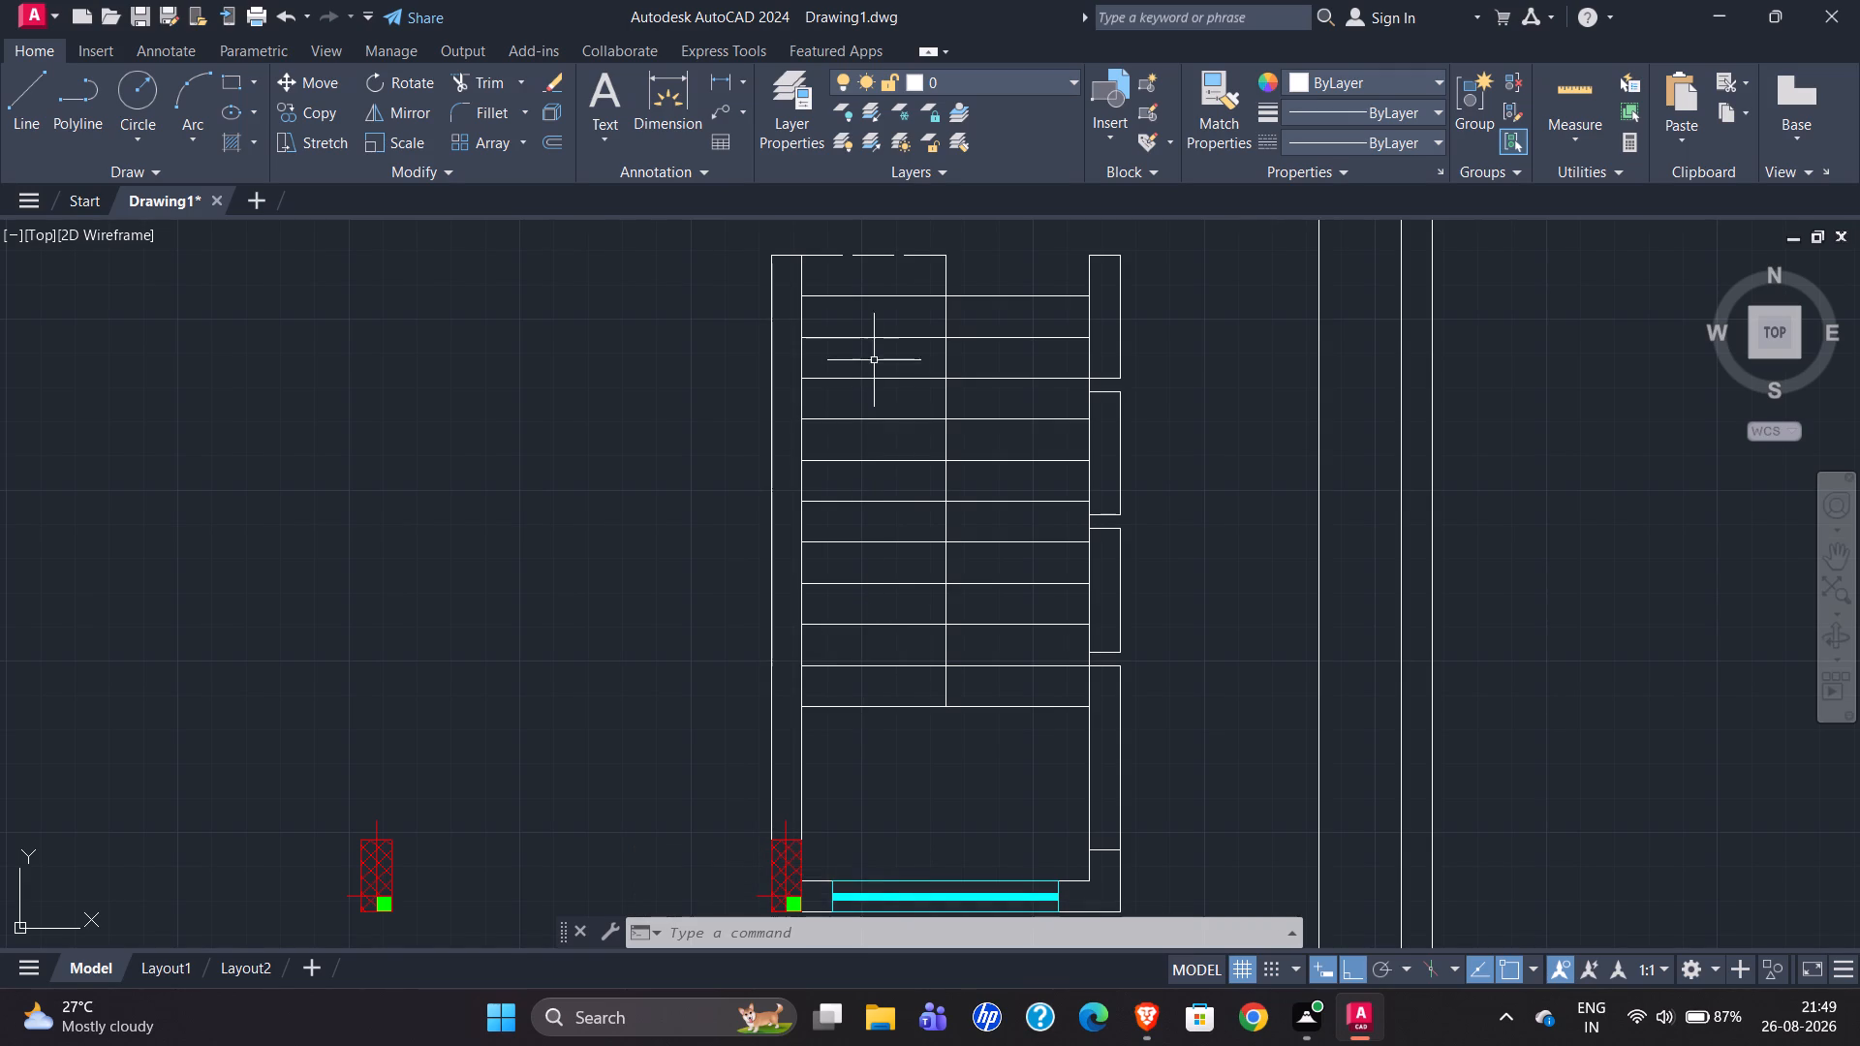
Match the dashed top line's properties onto all the left-flight treads, from the first down to the last.
click(1229, 119)
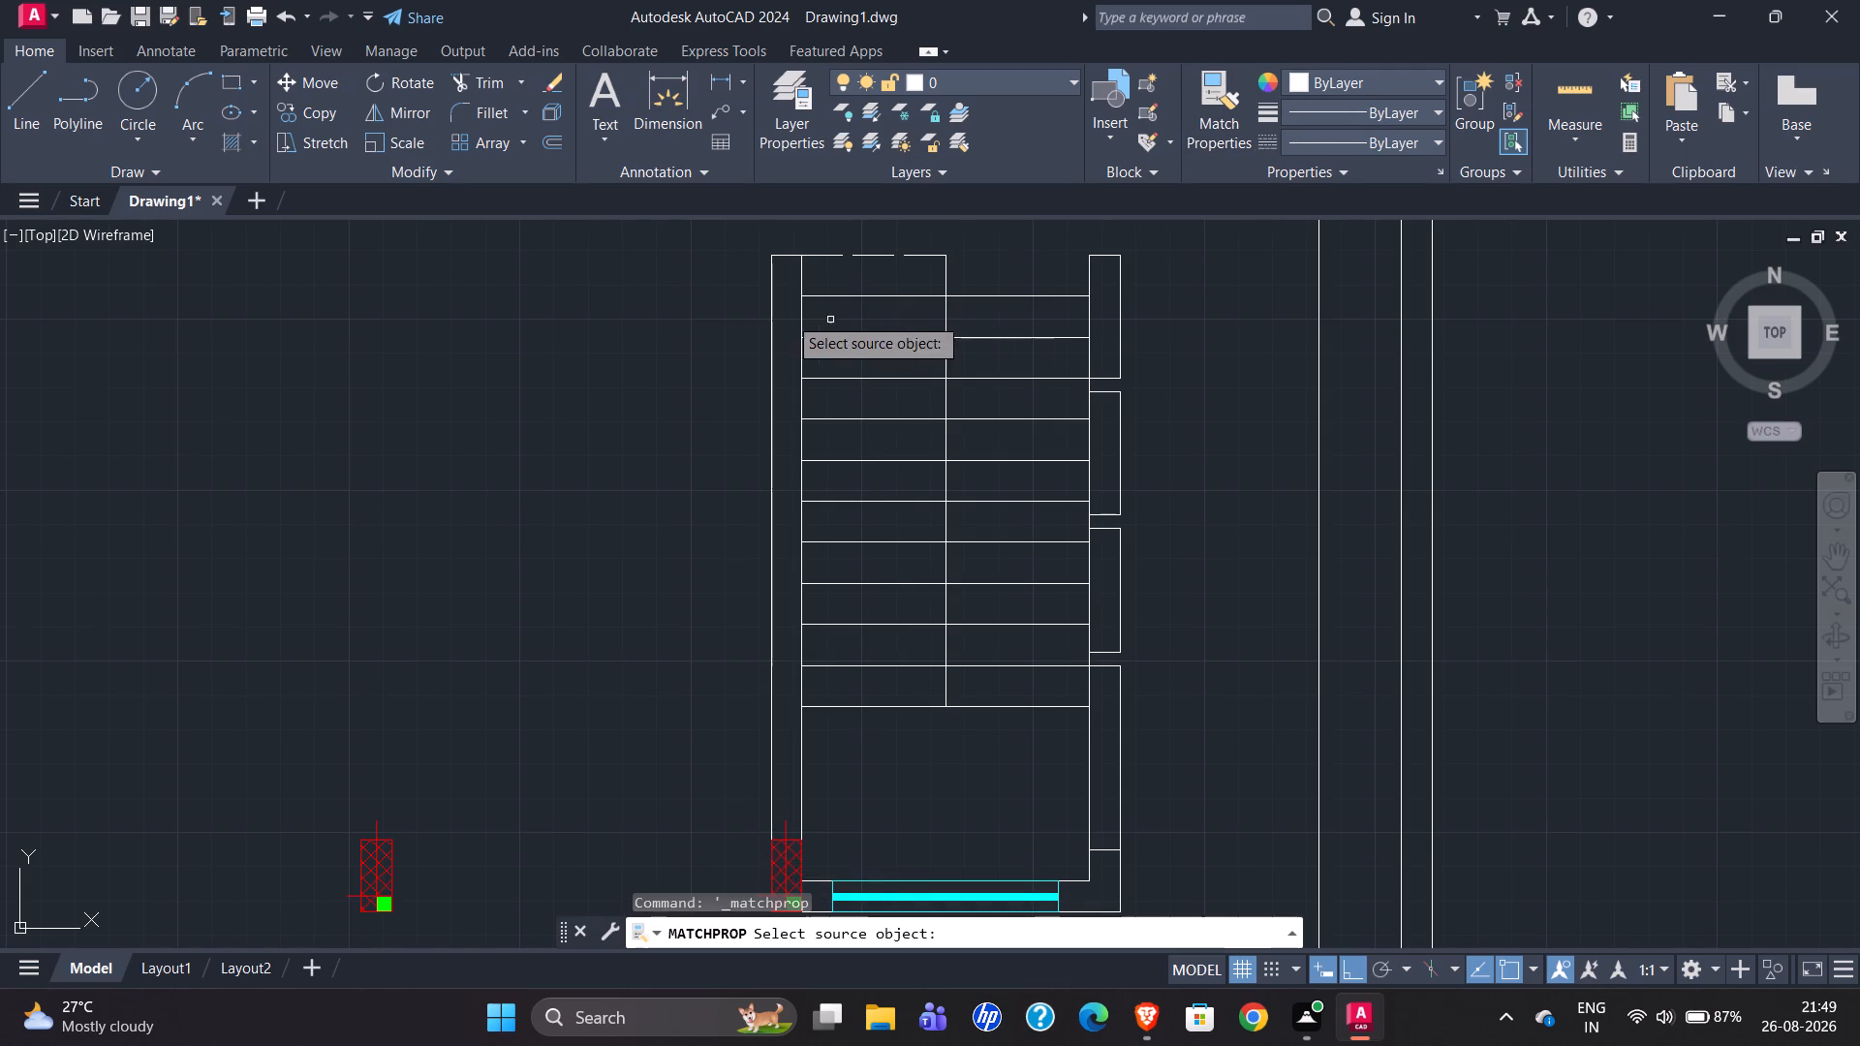
click(876, 258)
click(876, 295)
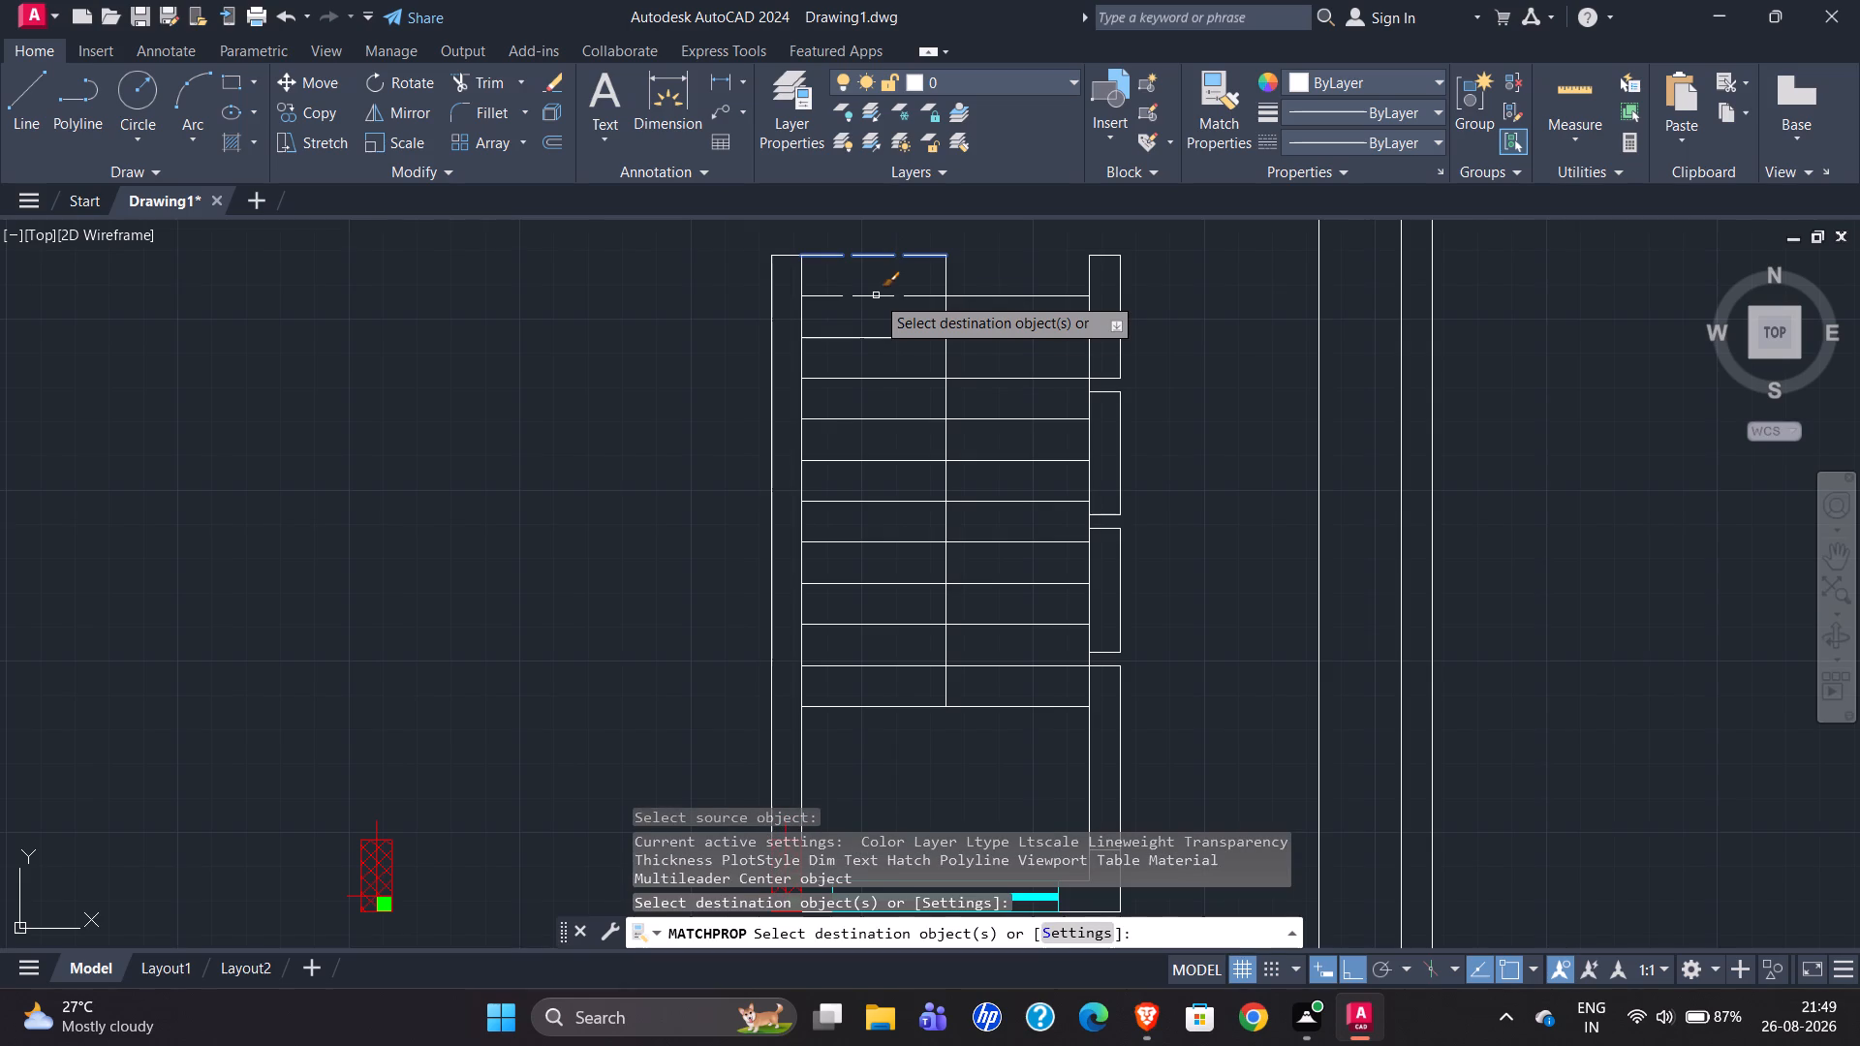
click(877, 334)
click(878, 379)
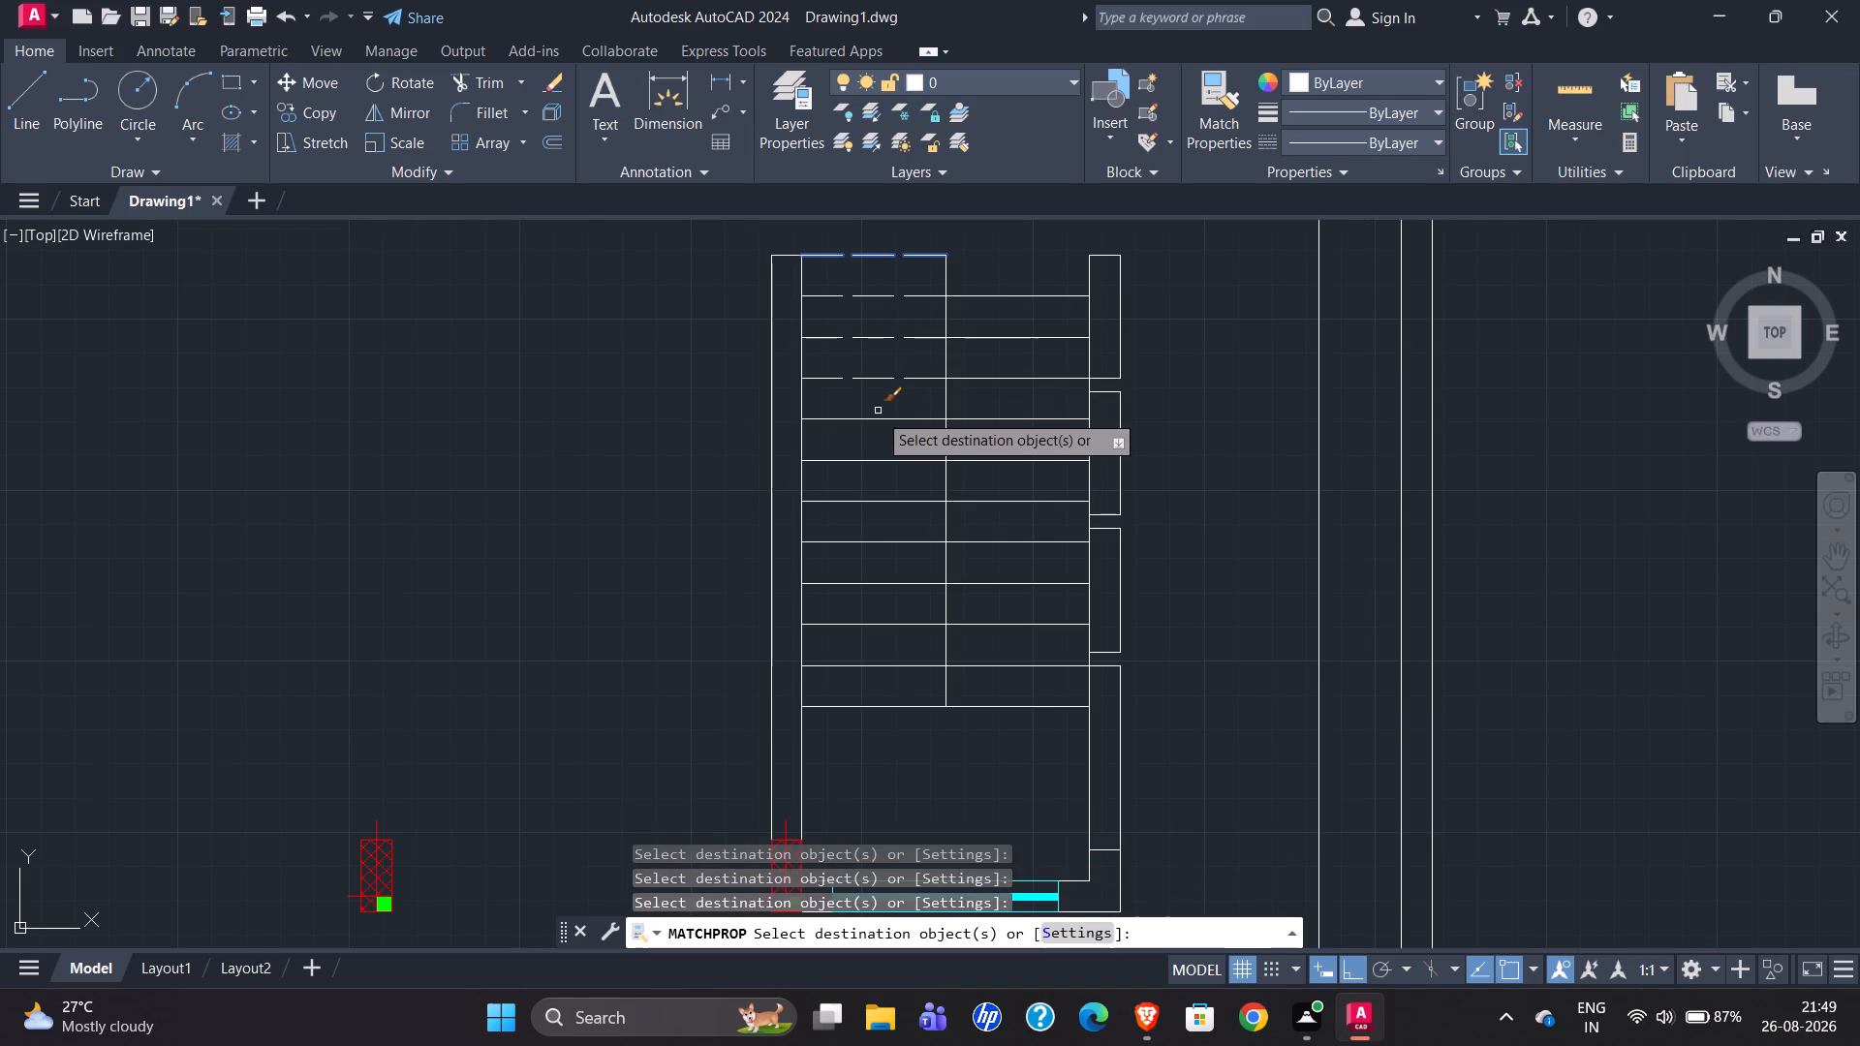
click(878, 421)
click(878, 461)
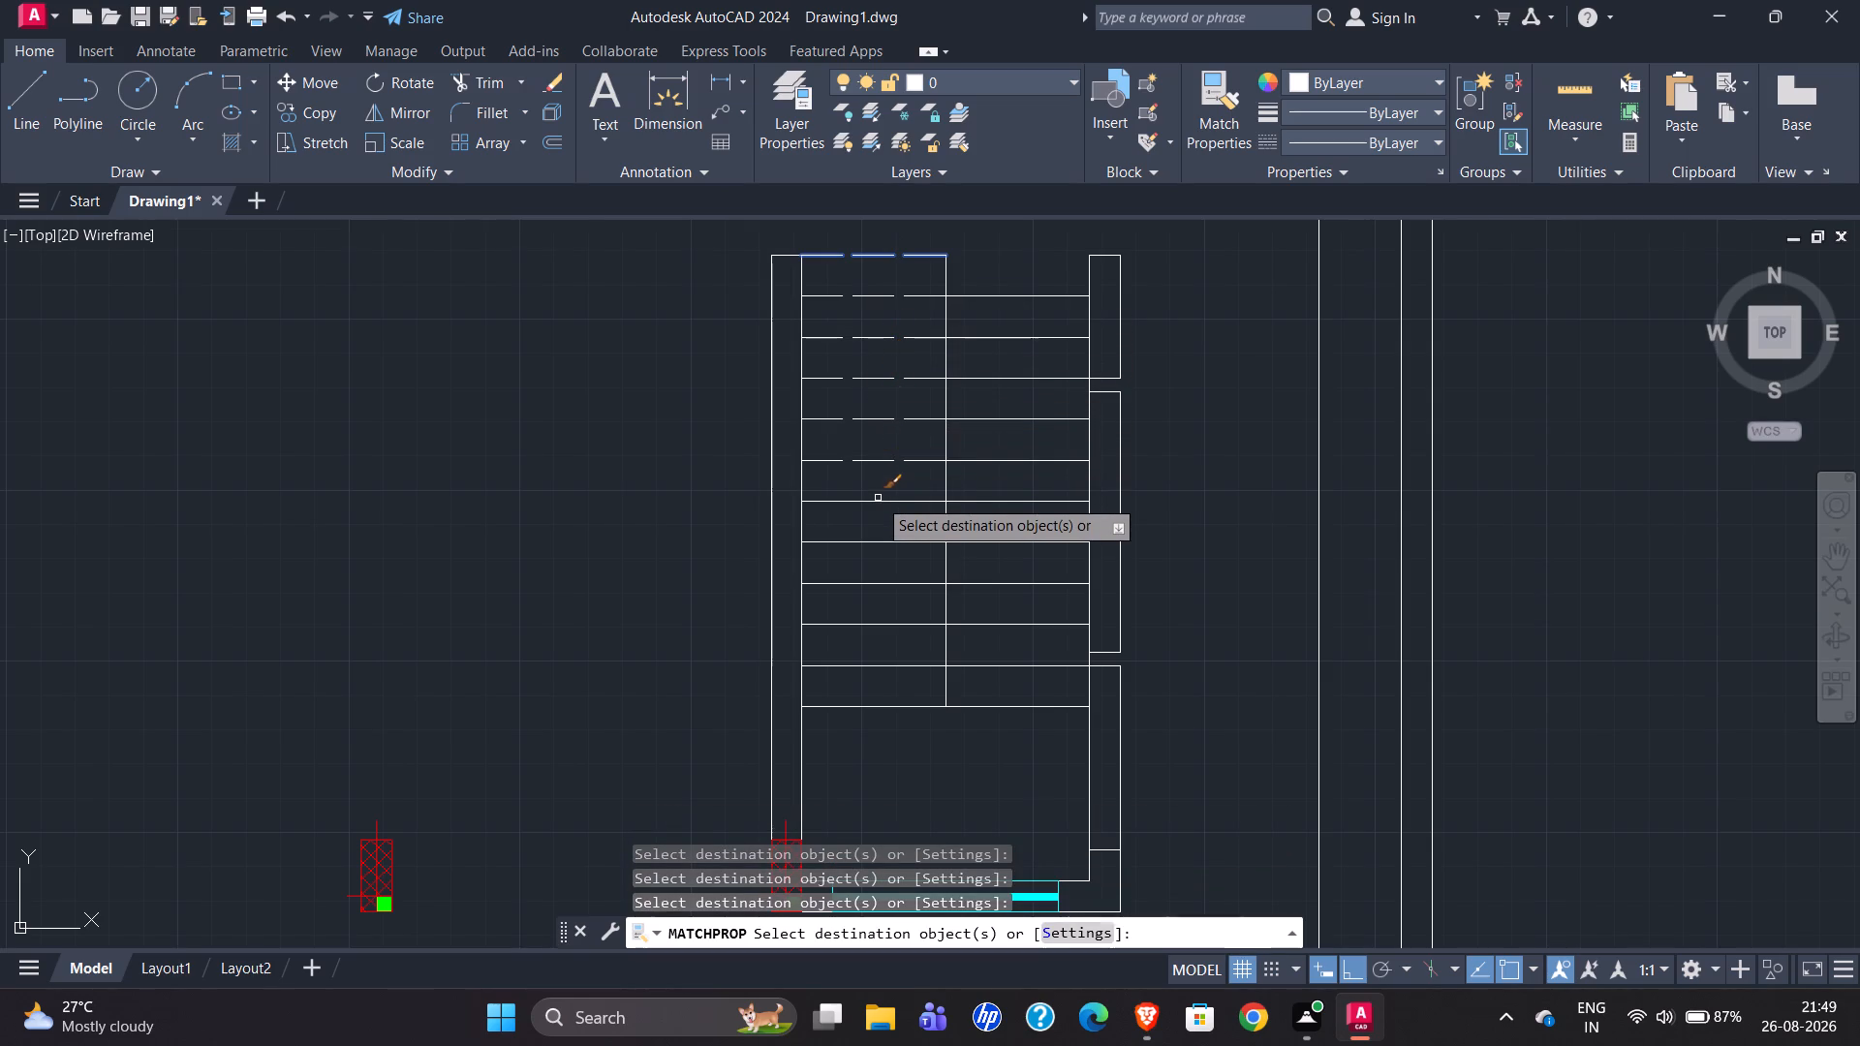
click(878, 503)
click(872, 543)
click(869, 584)
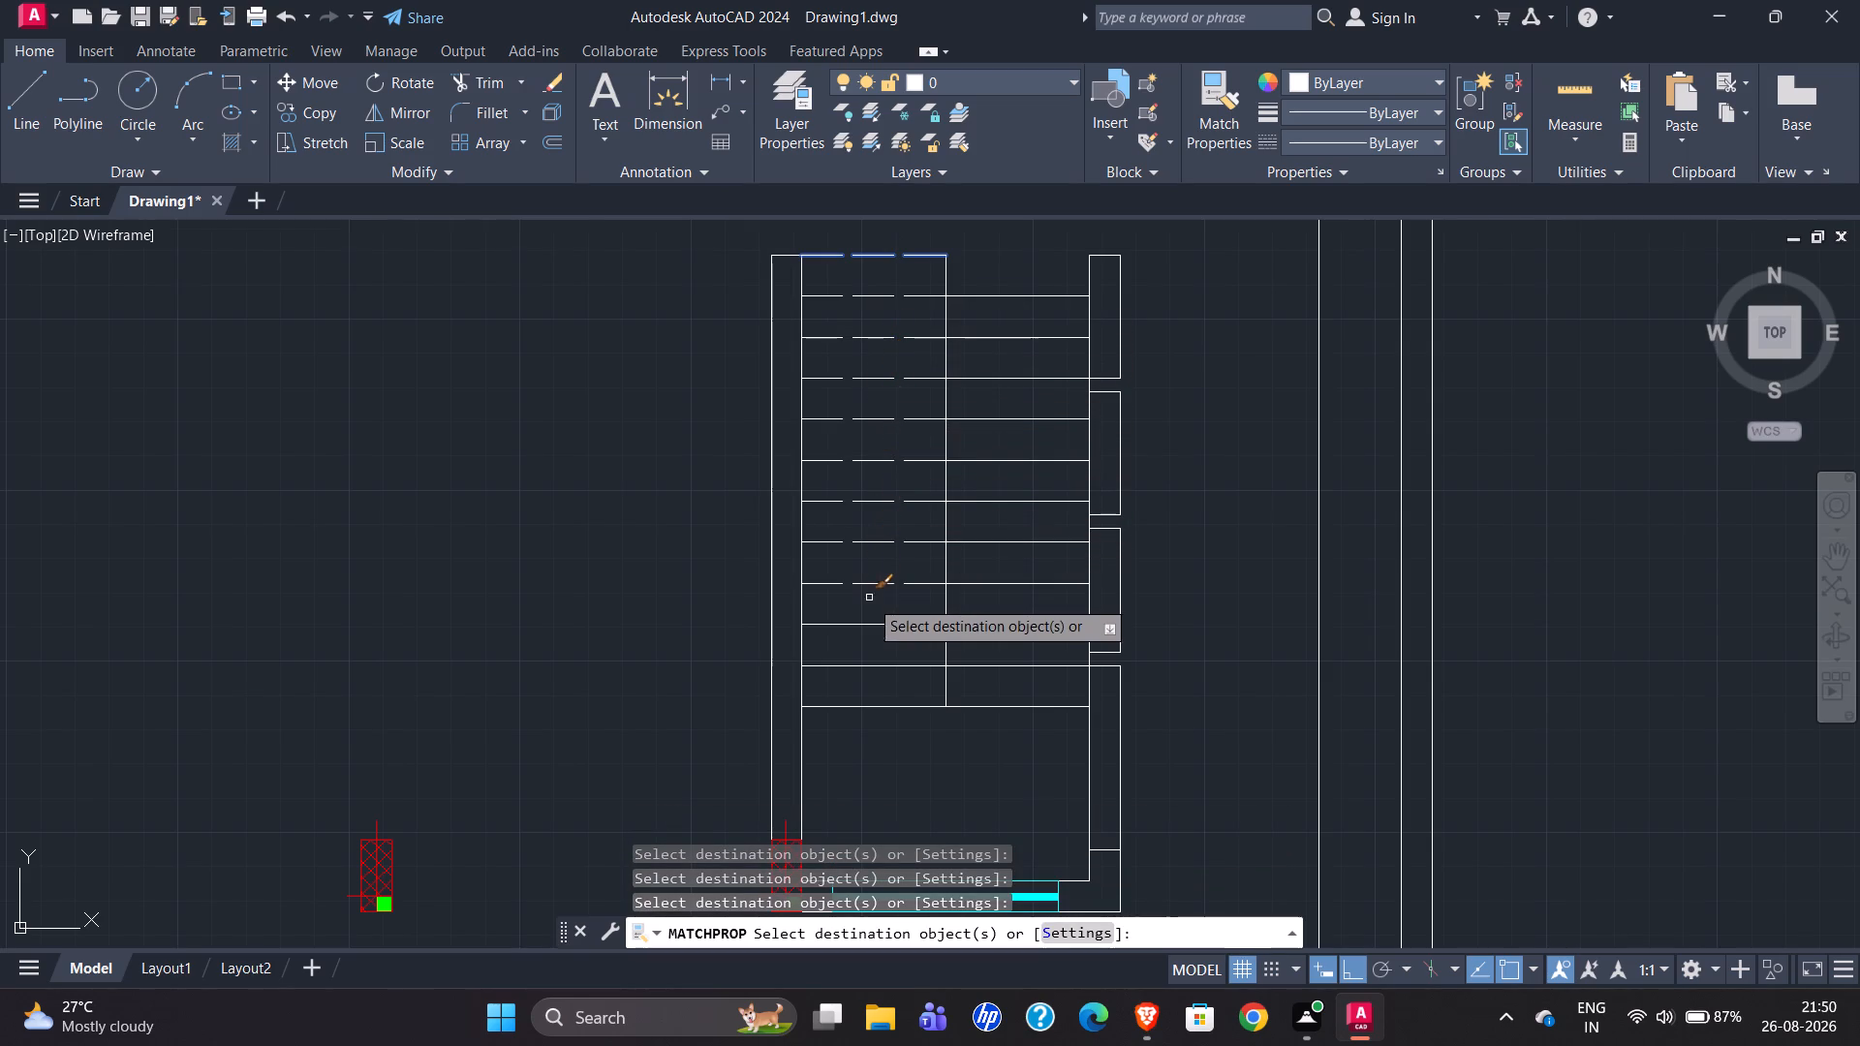
click(870, 624)
click(871, 664)
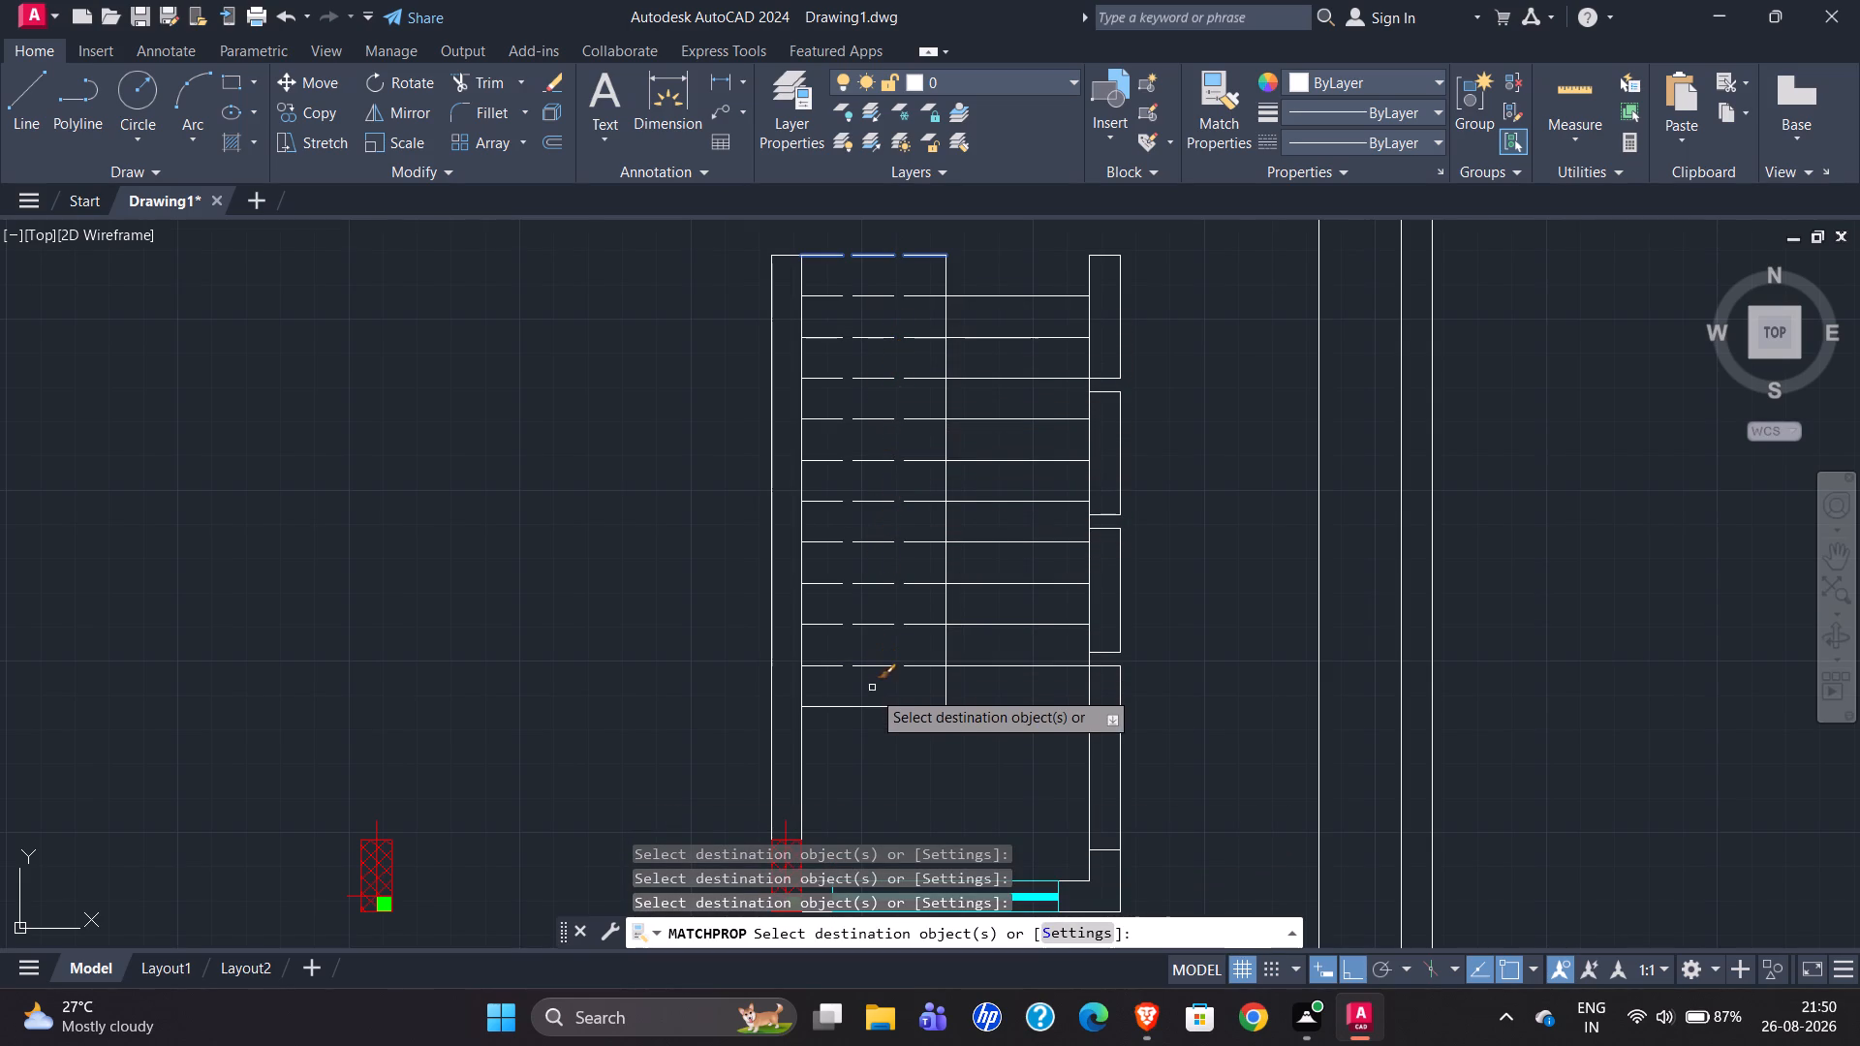
click(872, 707)
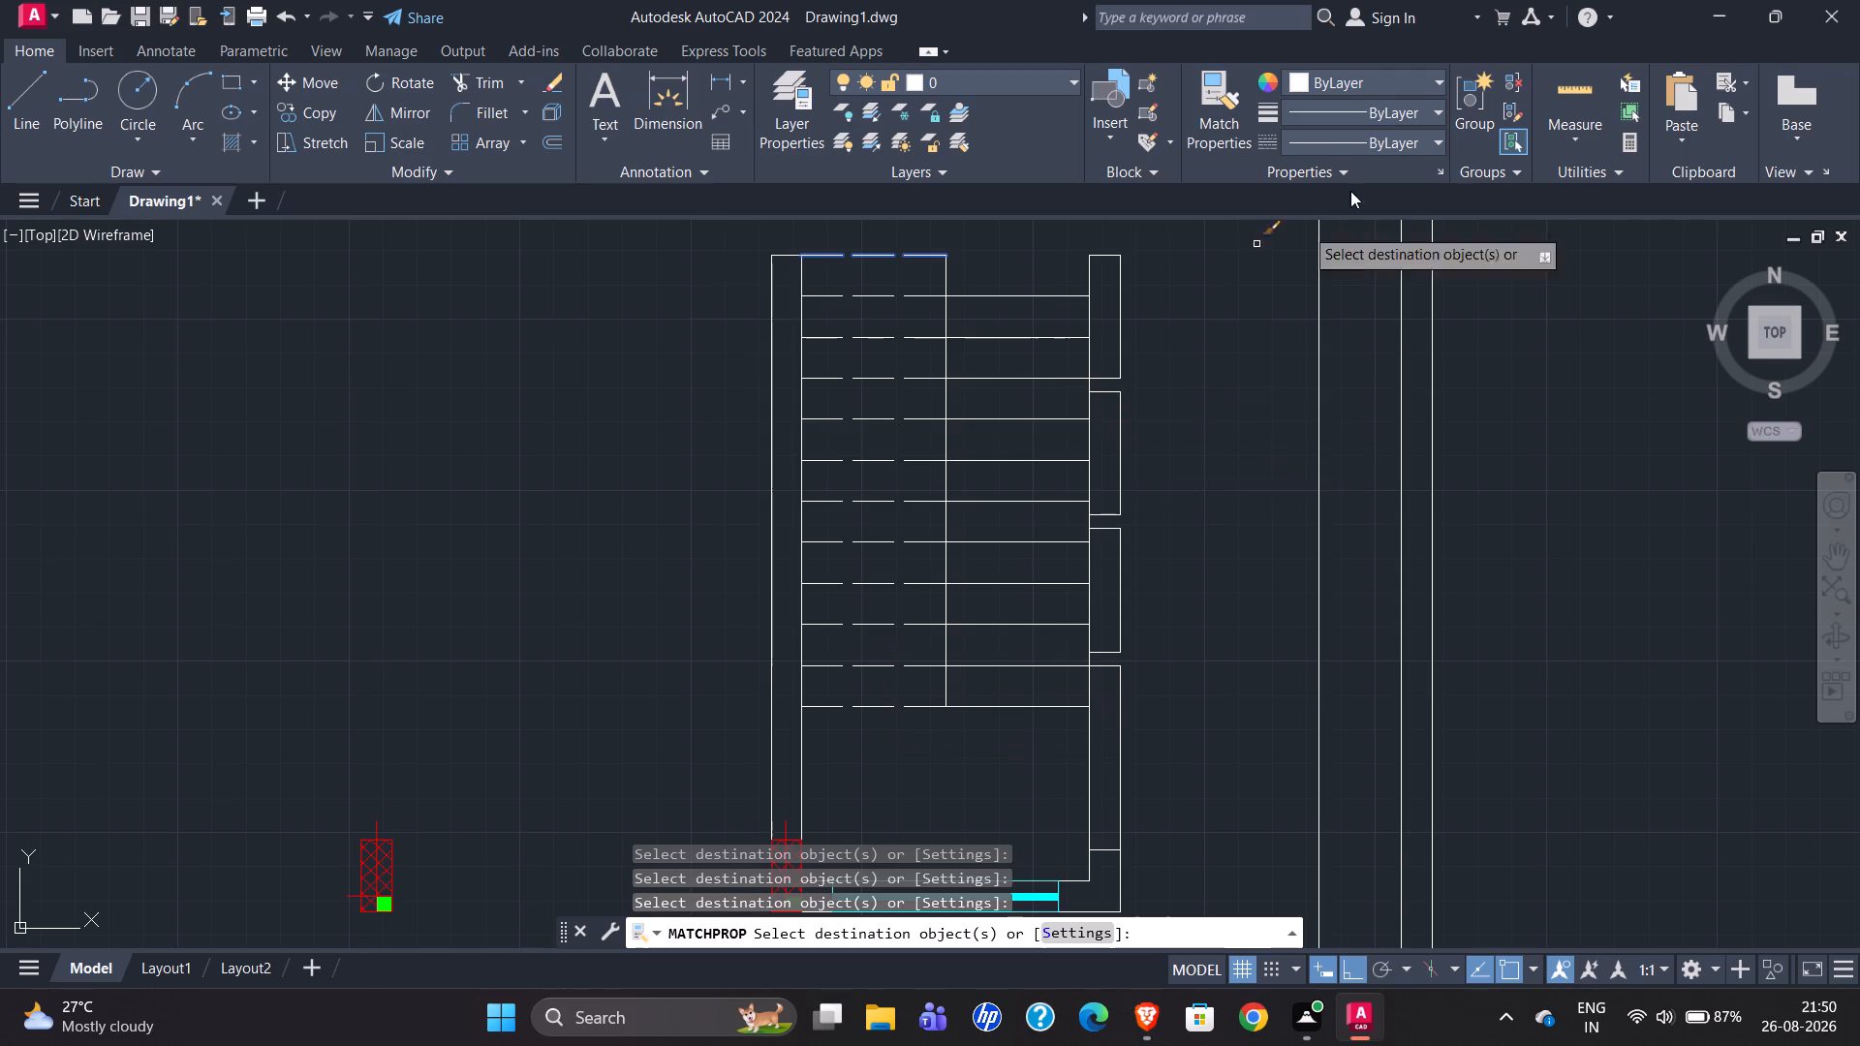
Compare the treads with the reference staircase and change the lowest left-flight tread back to a solid linetype.
scroll(1117, 261, down, 2)
scroll(1251, 415, down, 1)
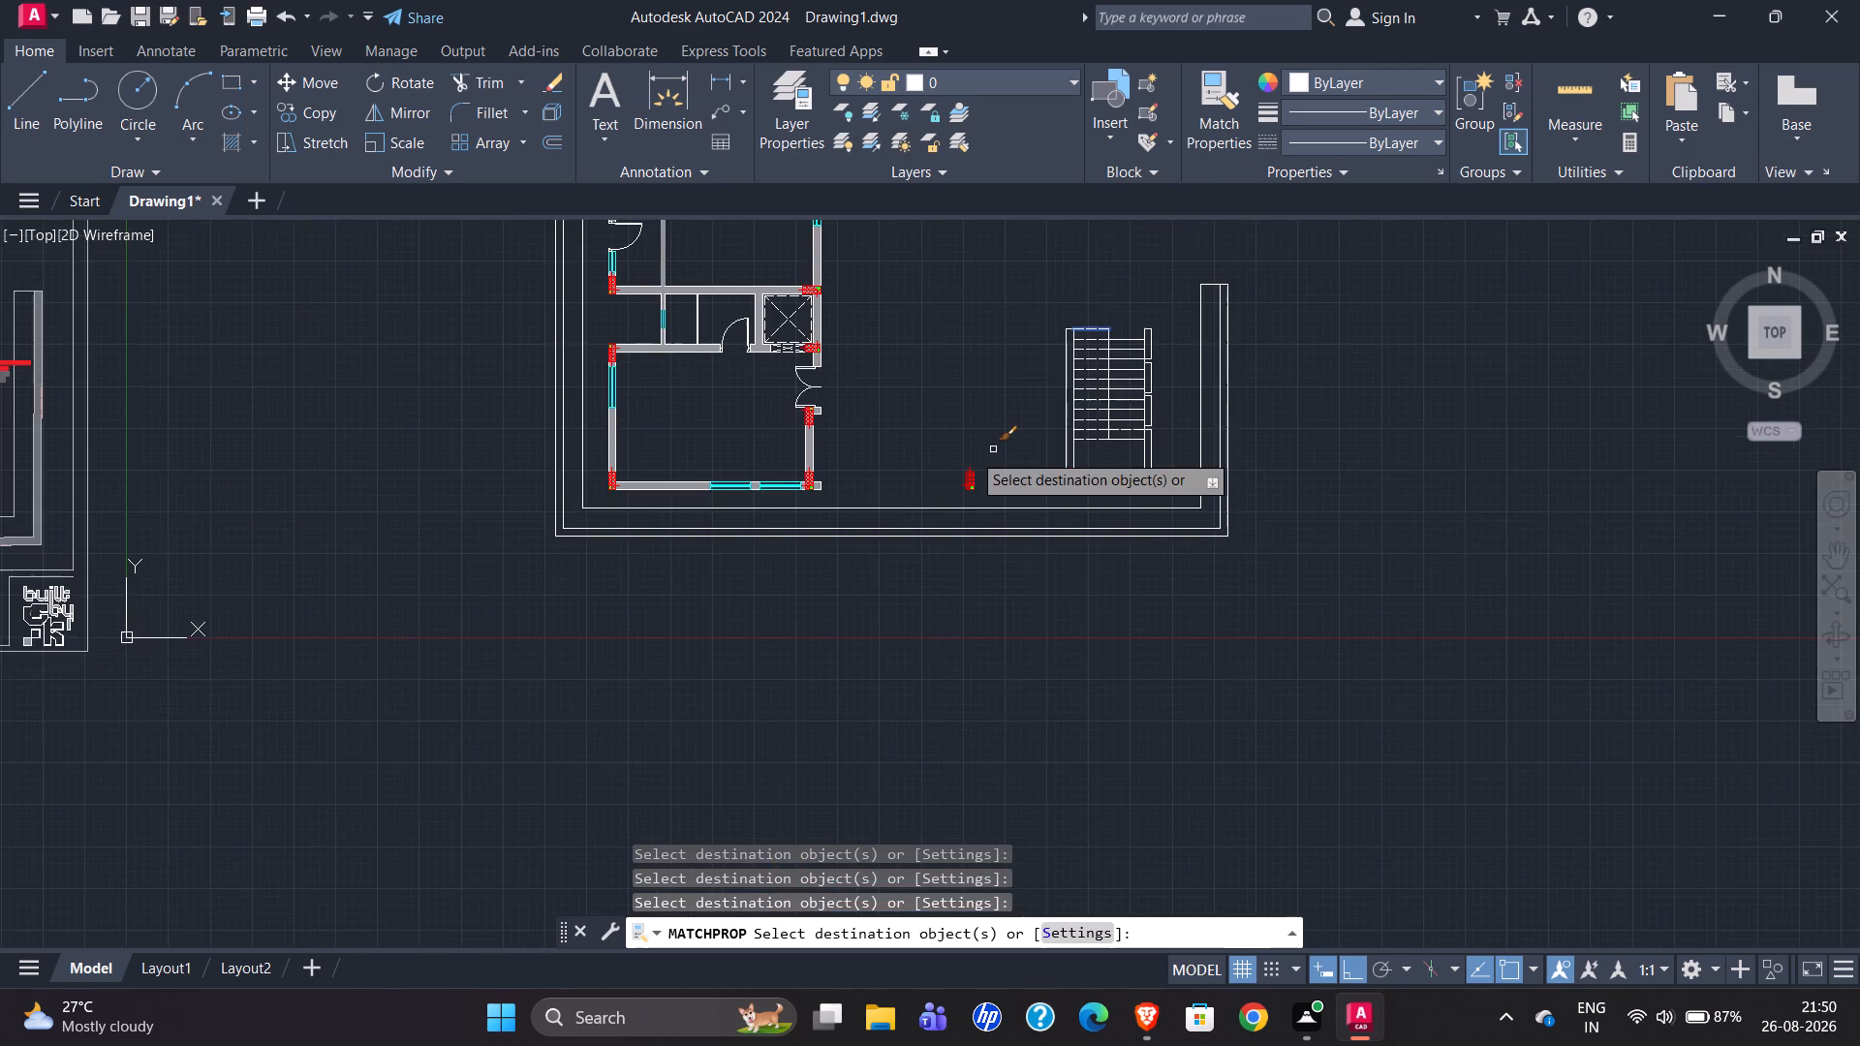
scroll(971, 461, down, 1)
scroll(205, 431, up, 3)
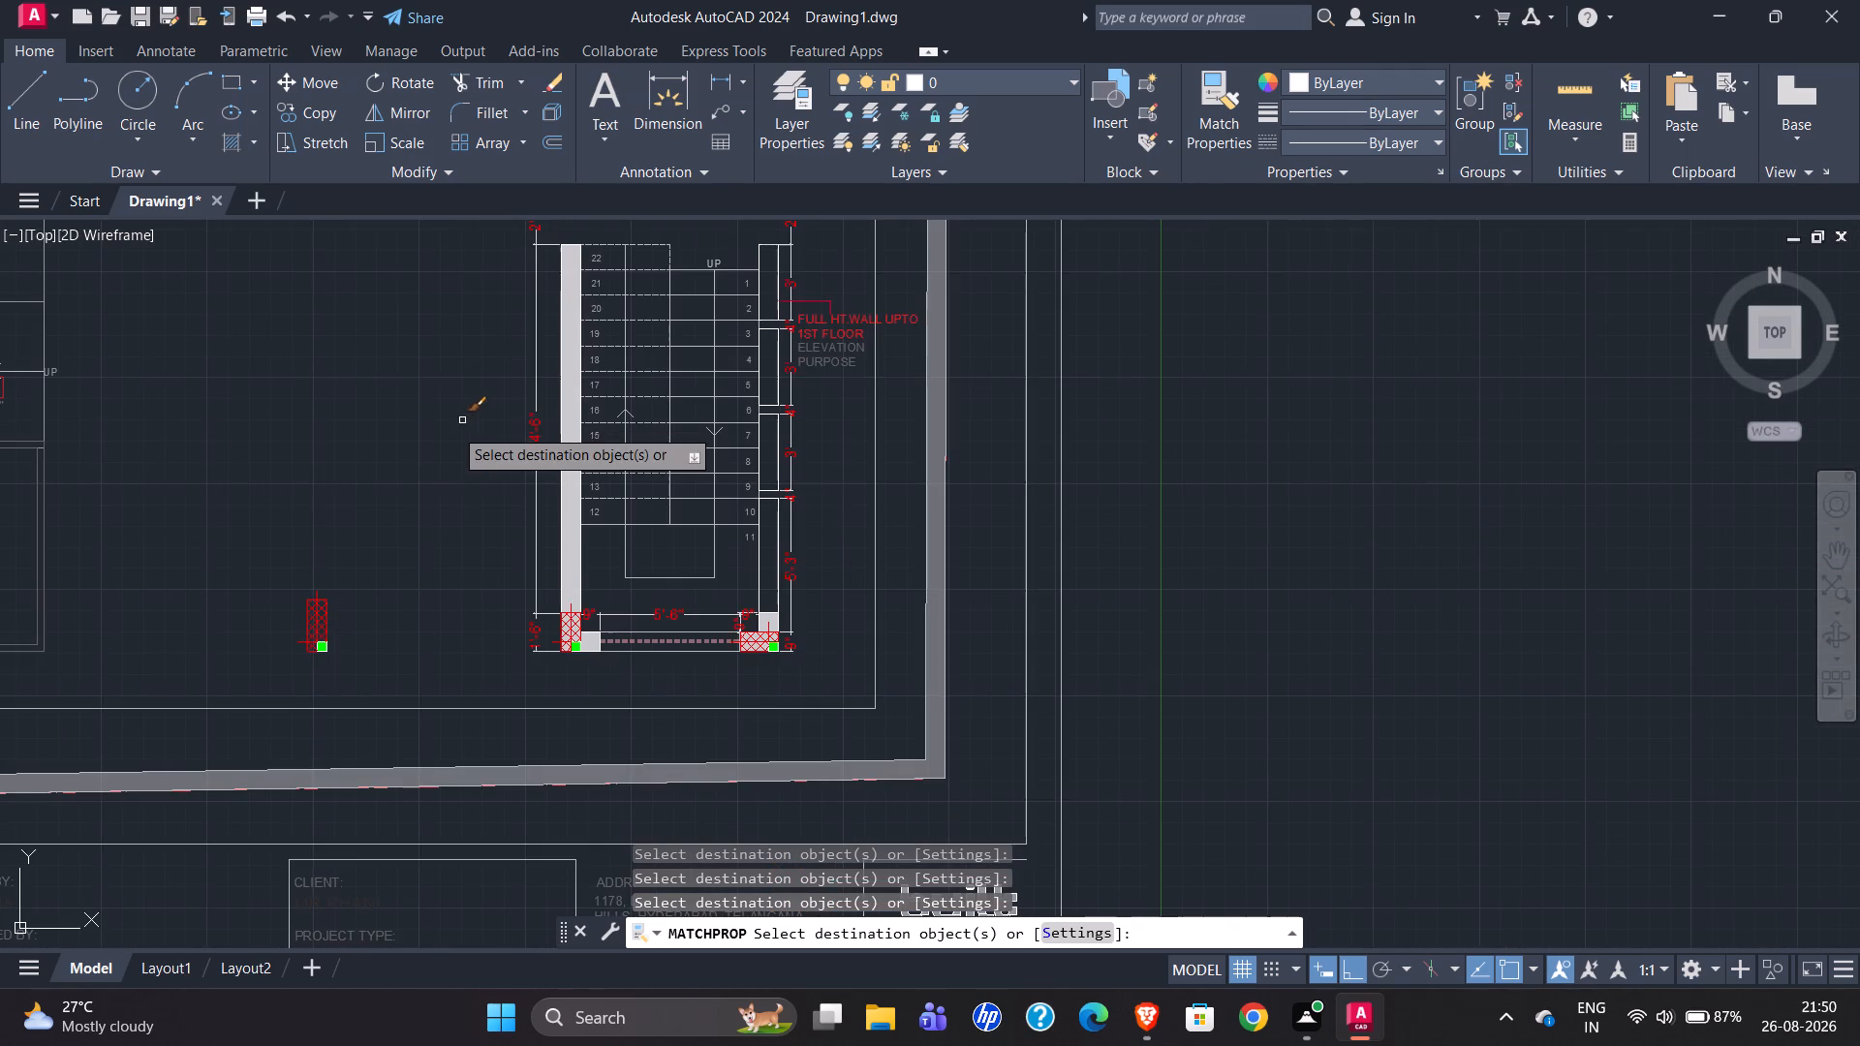
scroll(196, 464, down, 2)
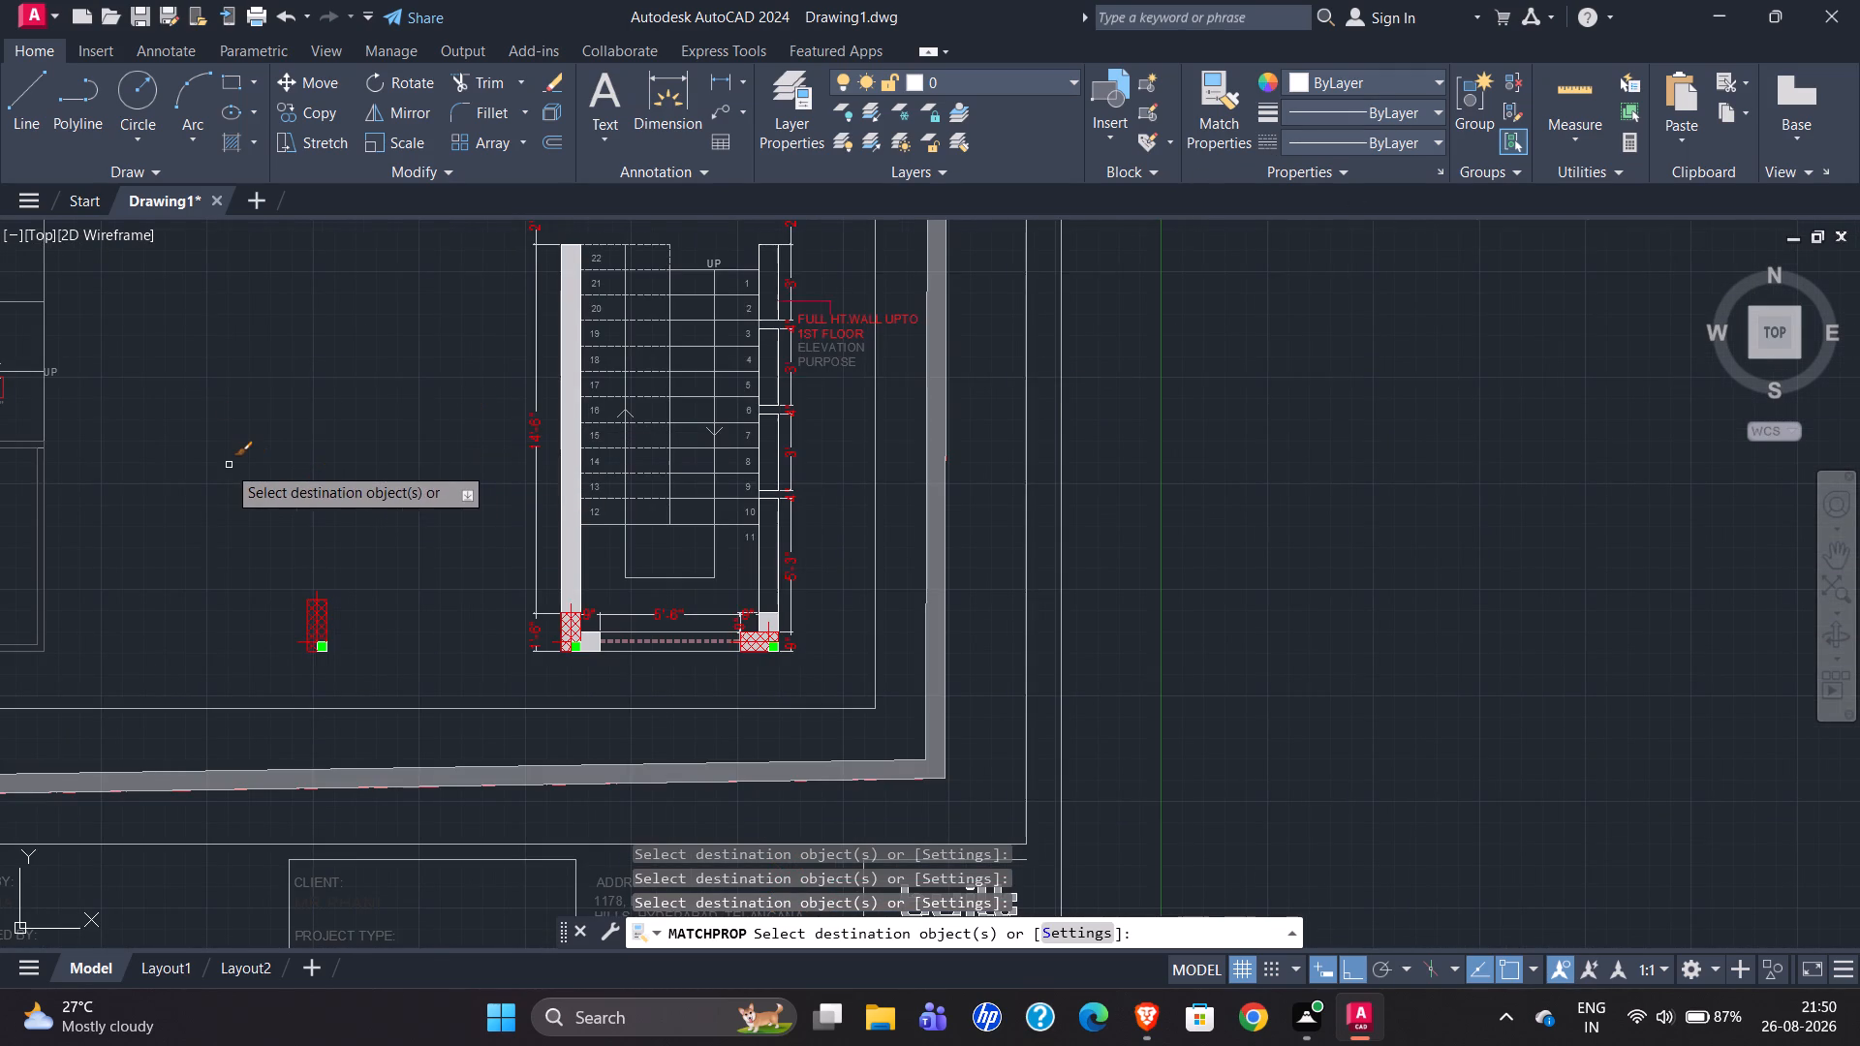
scroll(177, 464, down, 1)
key(Escape)
scroll(1037, 470, up, 3)
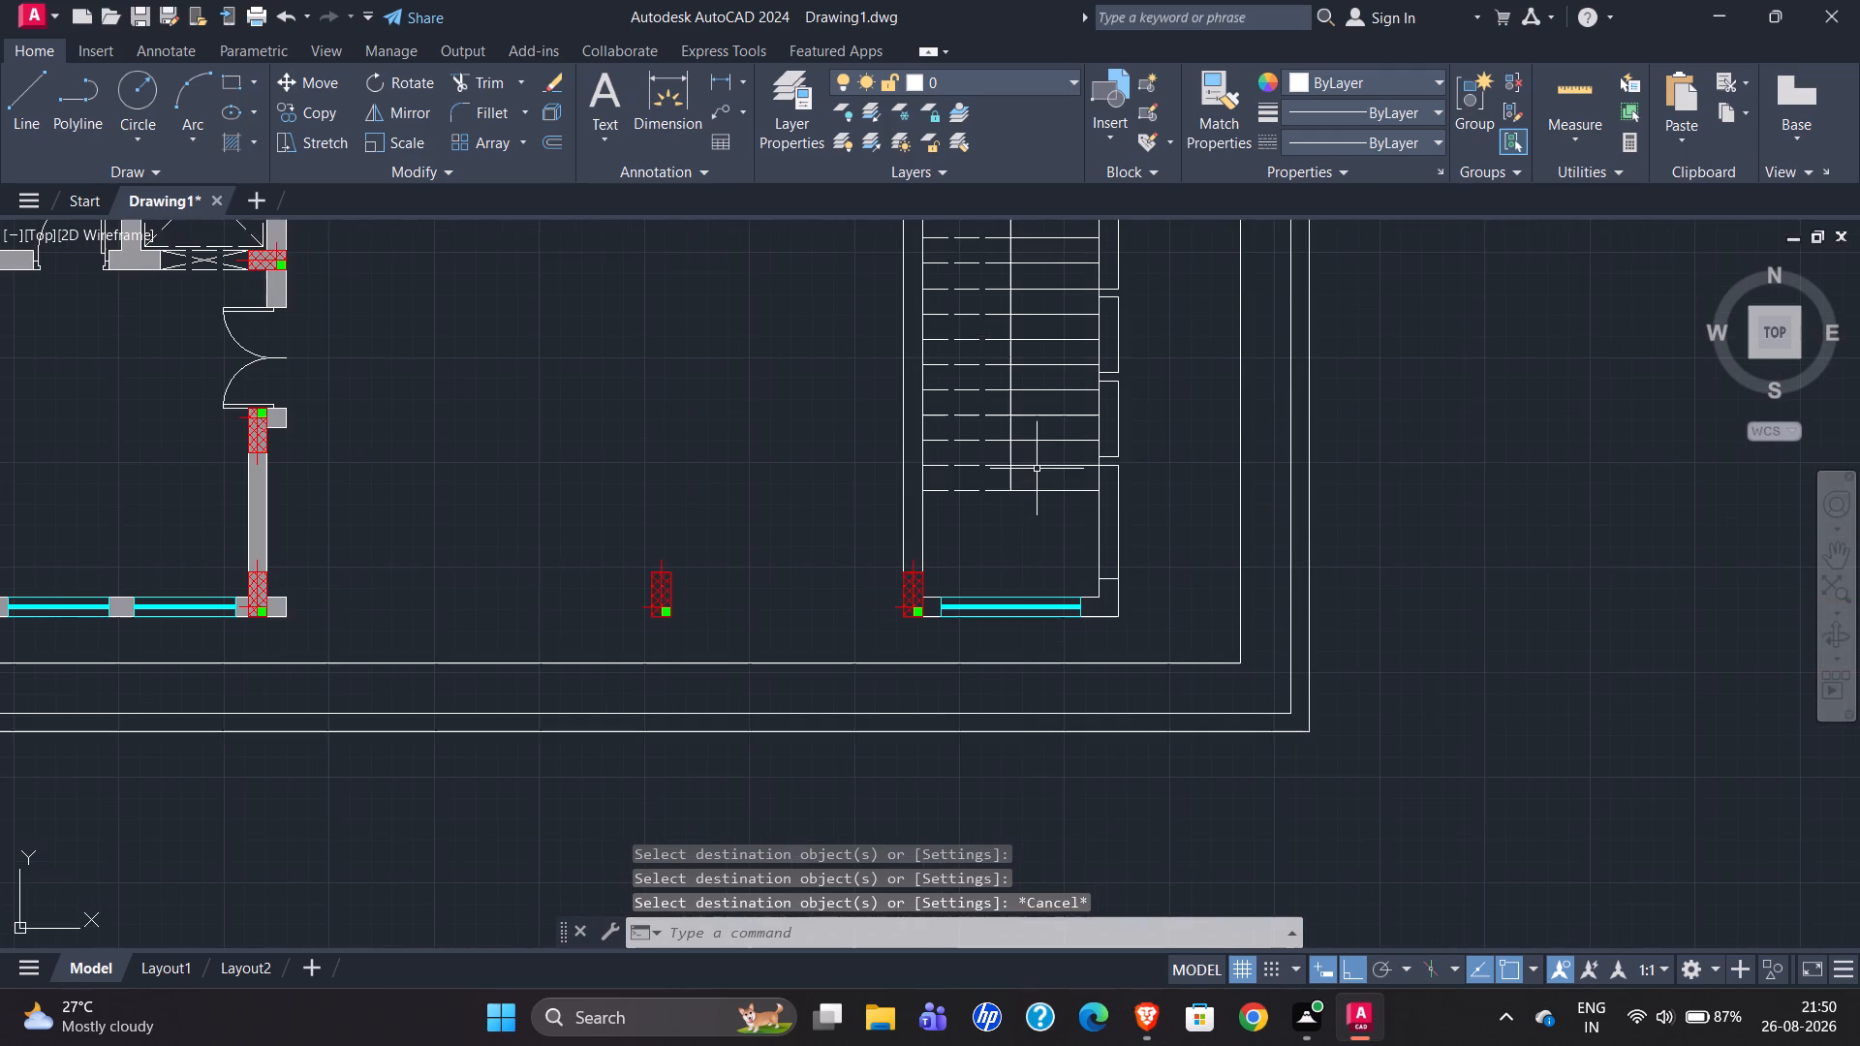
click(976, 487)
click(1389, 138)
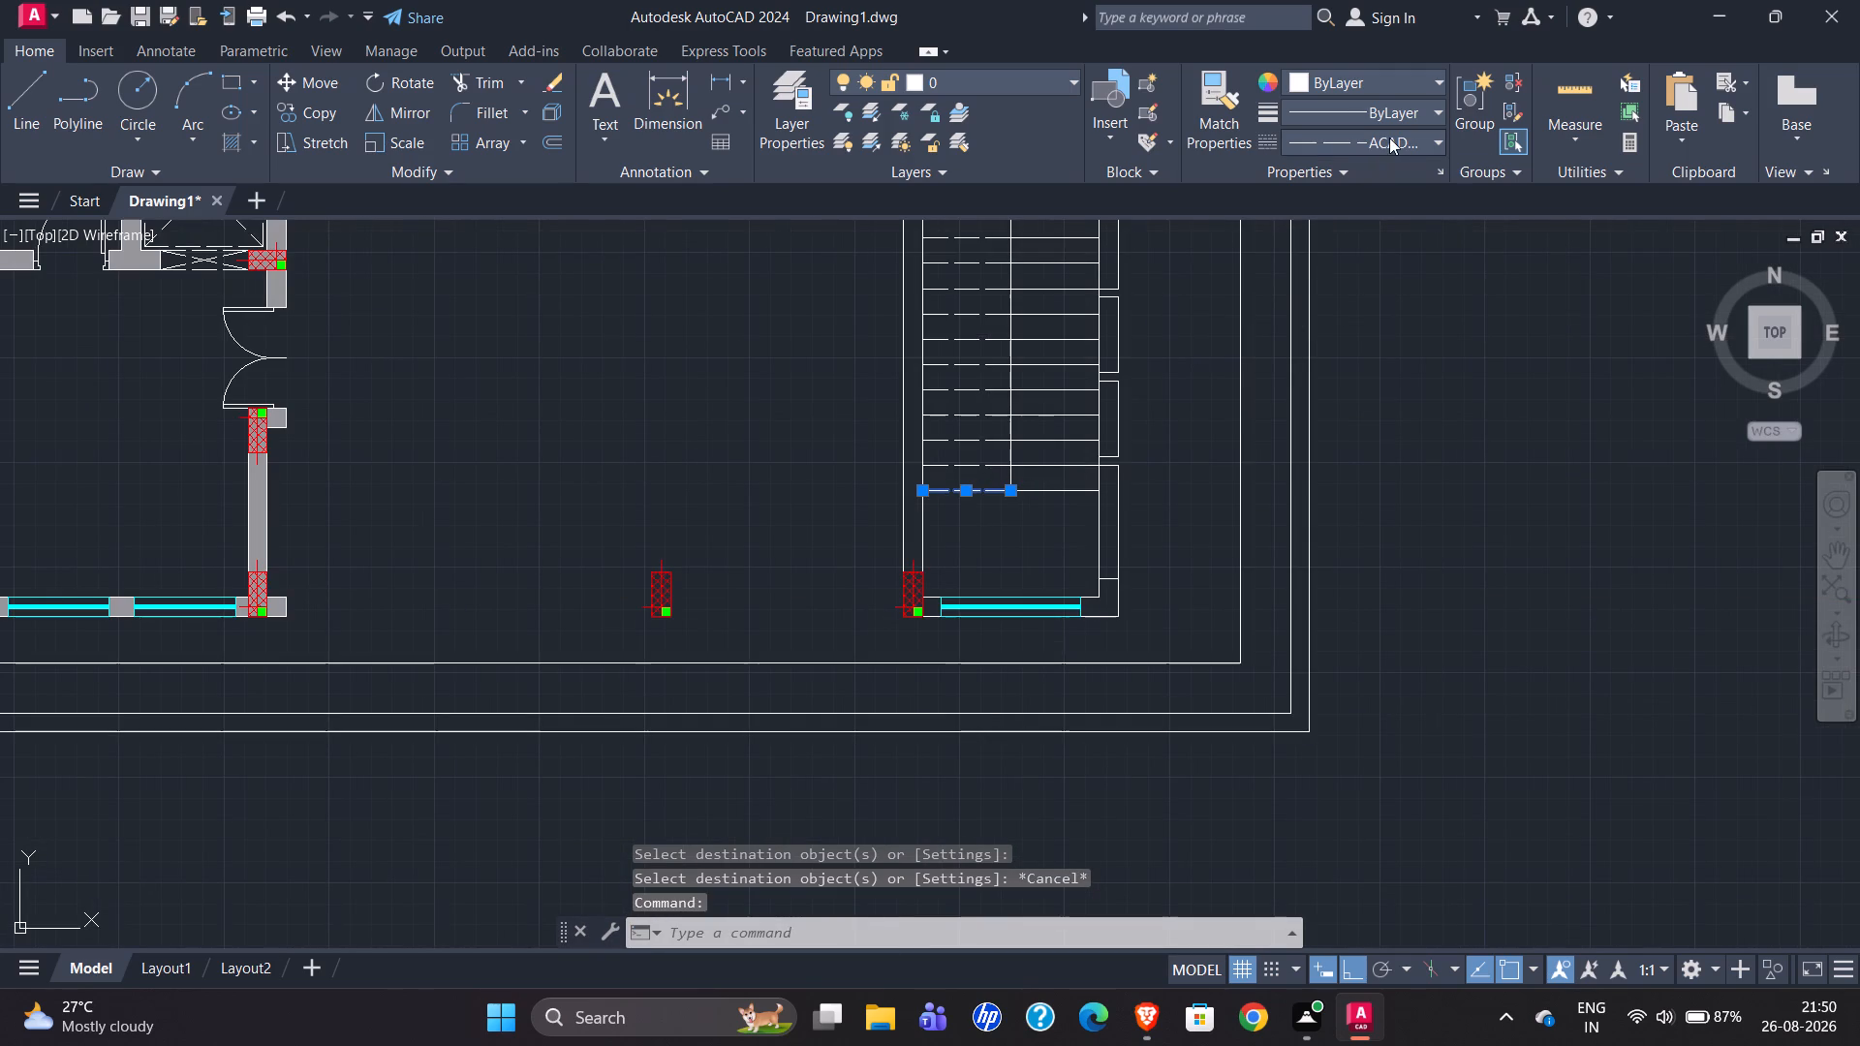
click(1410, 176)
key(Escape)
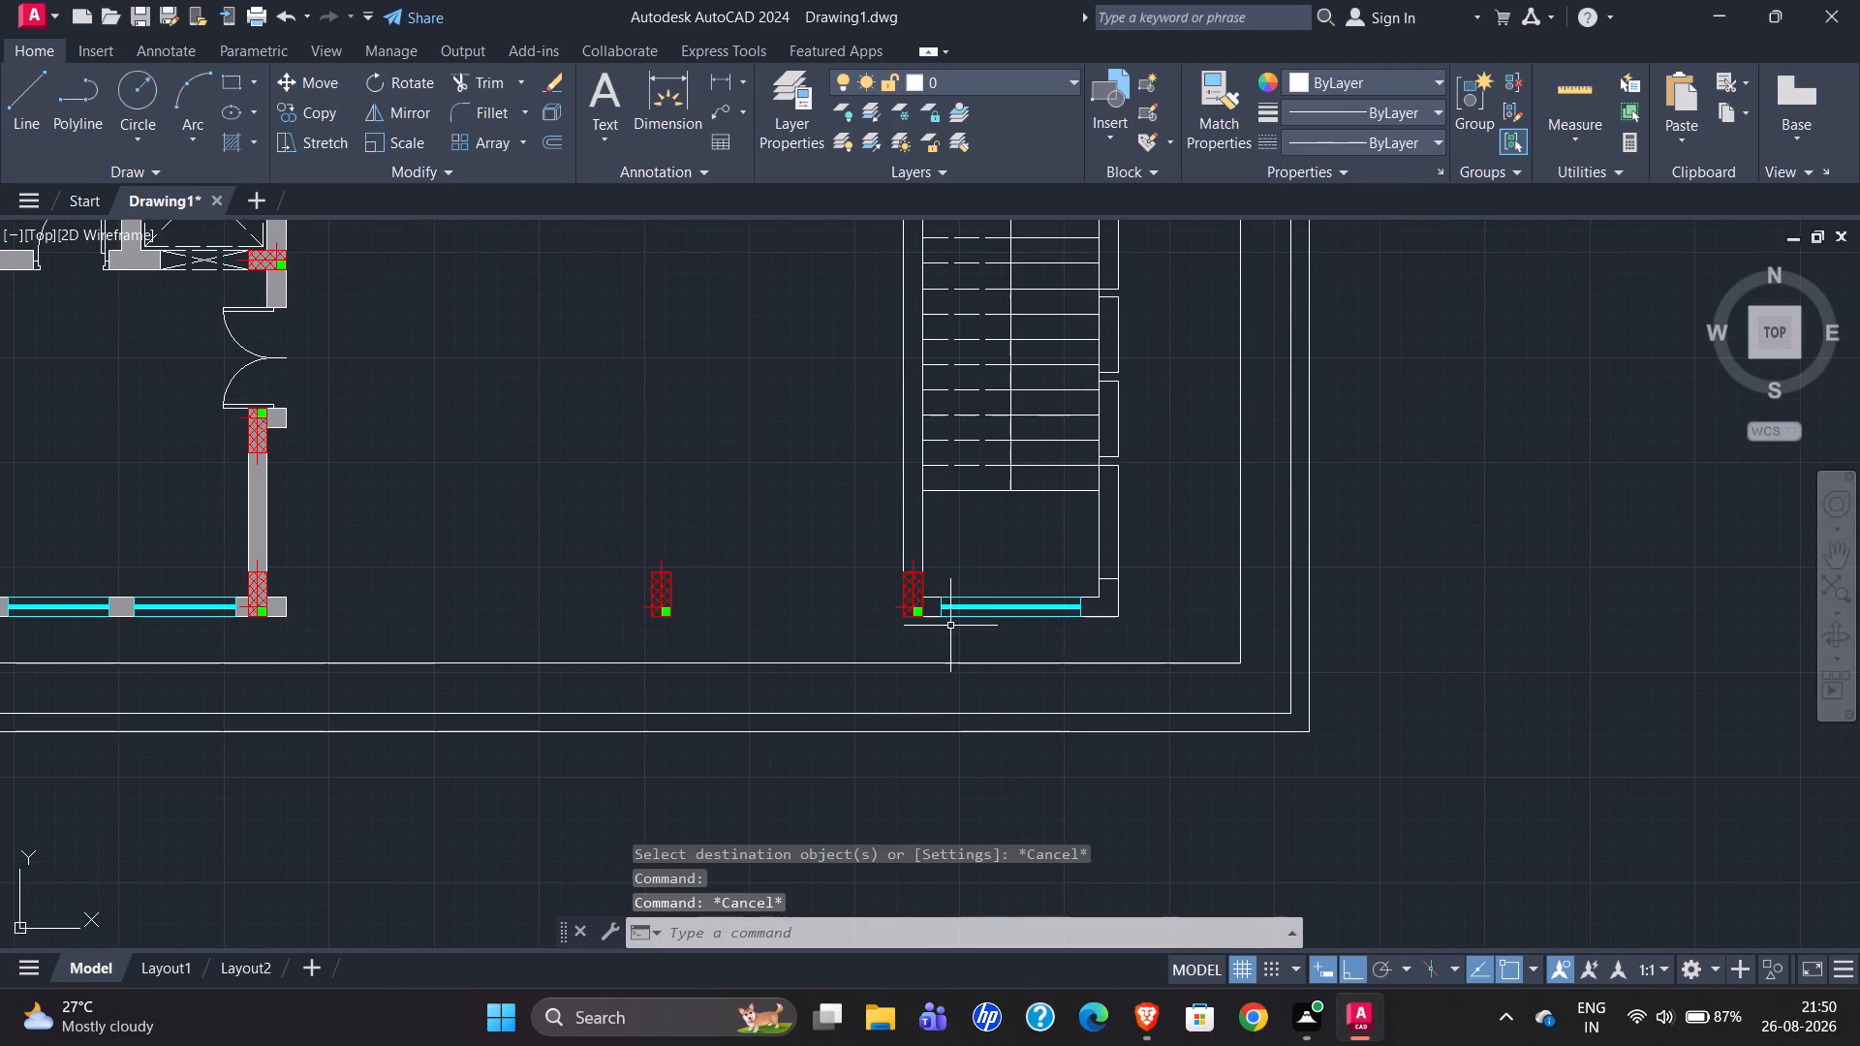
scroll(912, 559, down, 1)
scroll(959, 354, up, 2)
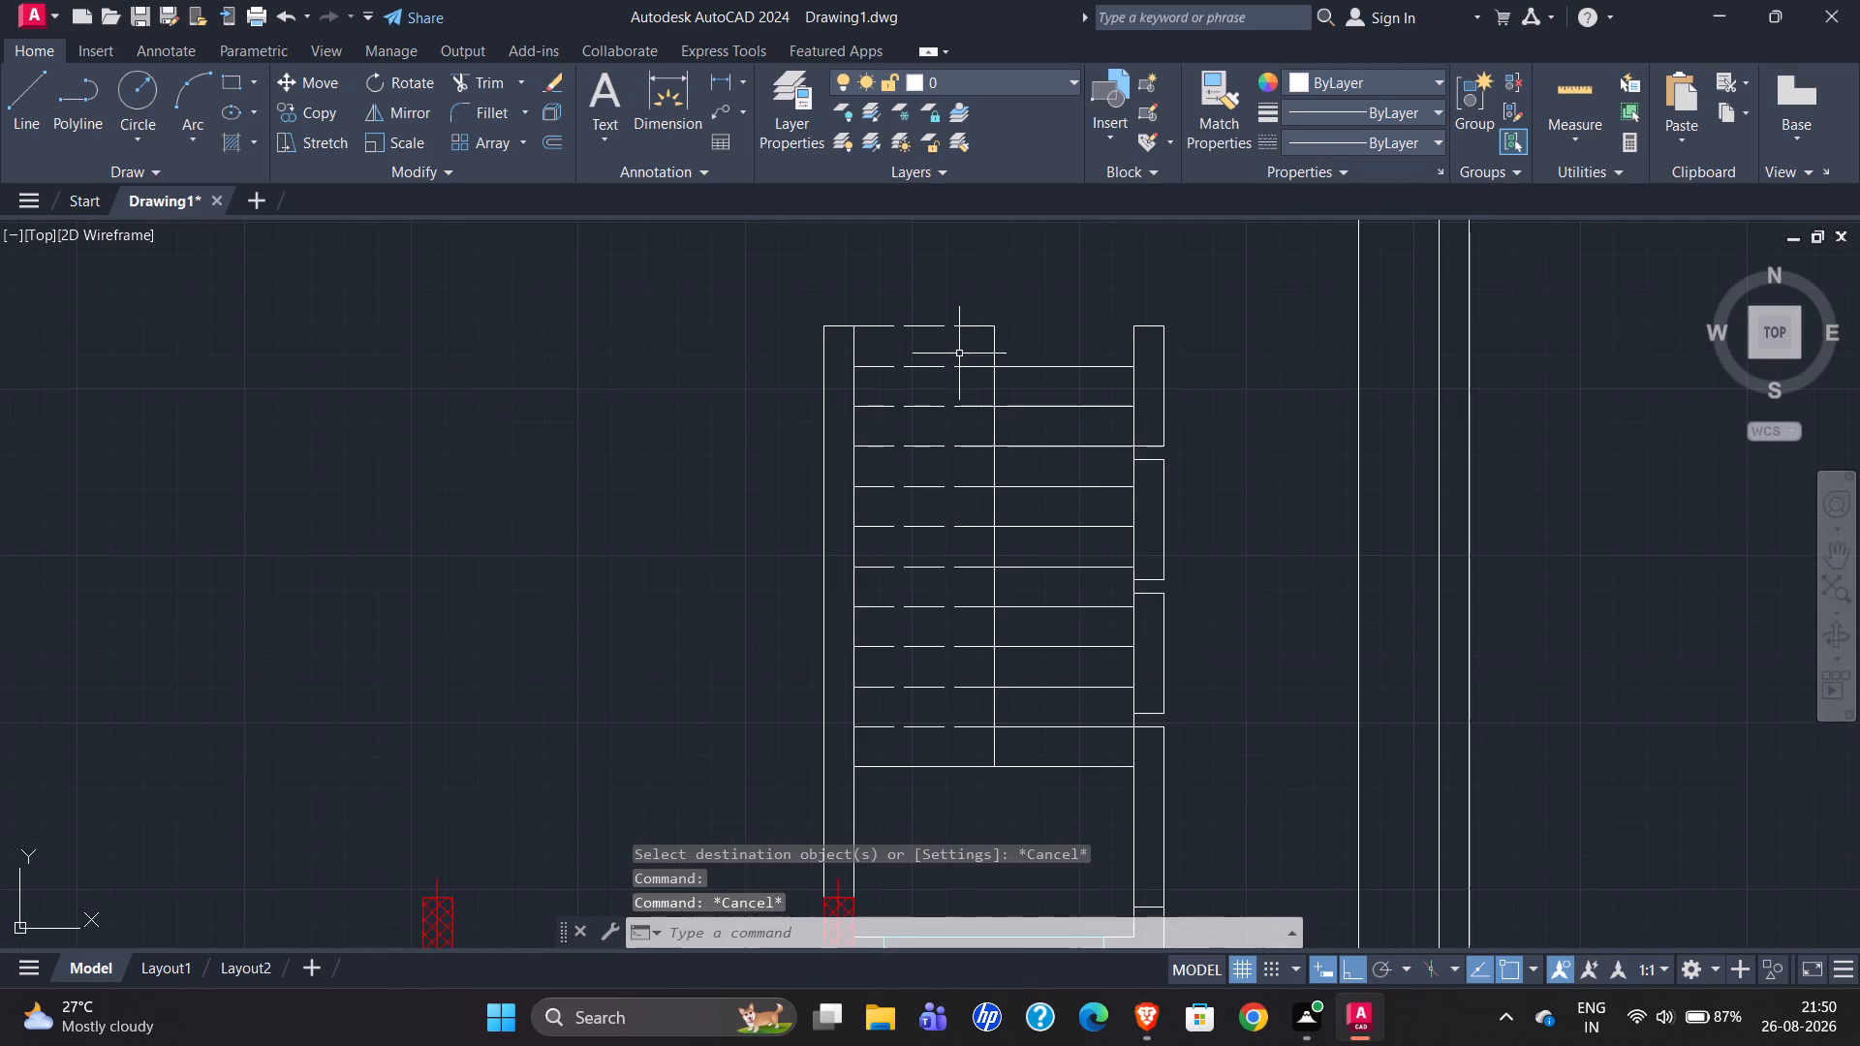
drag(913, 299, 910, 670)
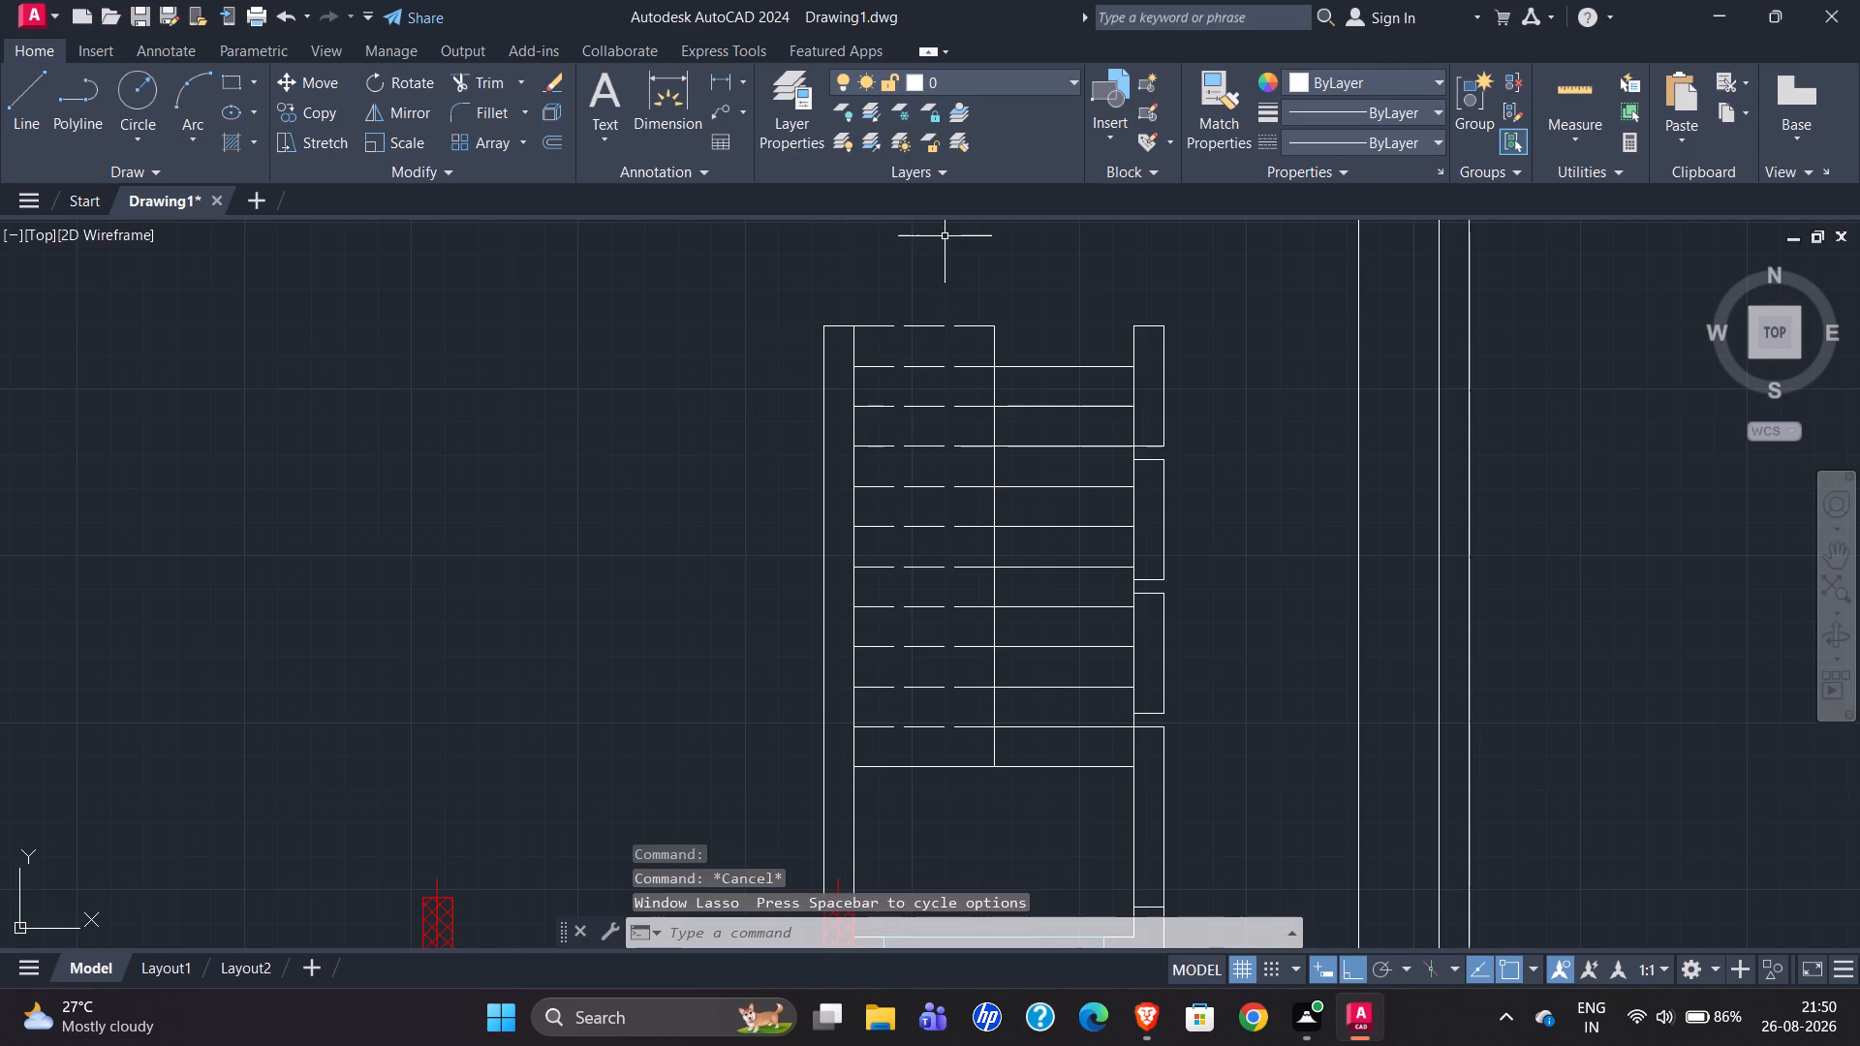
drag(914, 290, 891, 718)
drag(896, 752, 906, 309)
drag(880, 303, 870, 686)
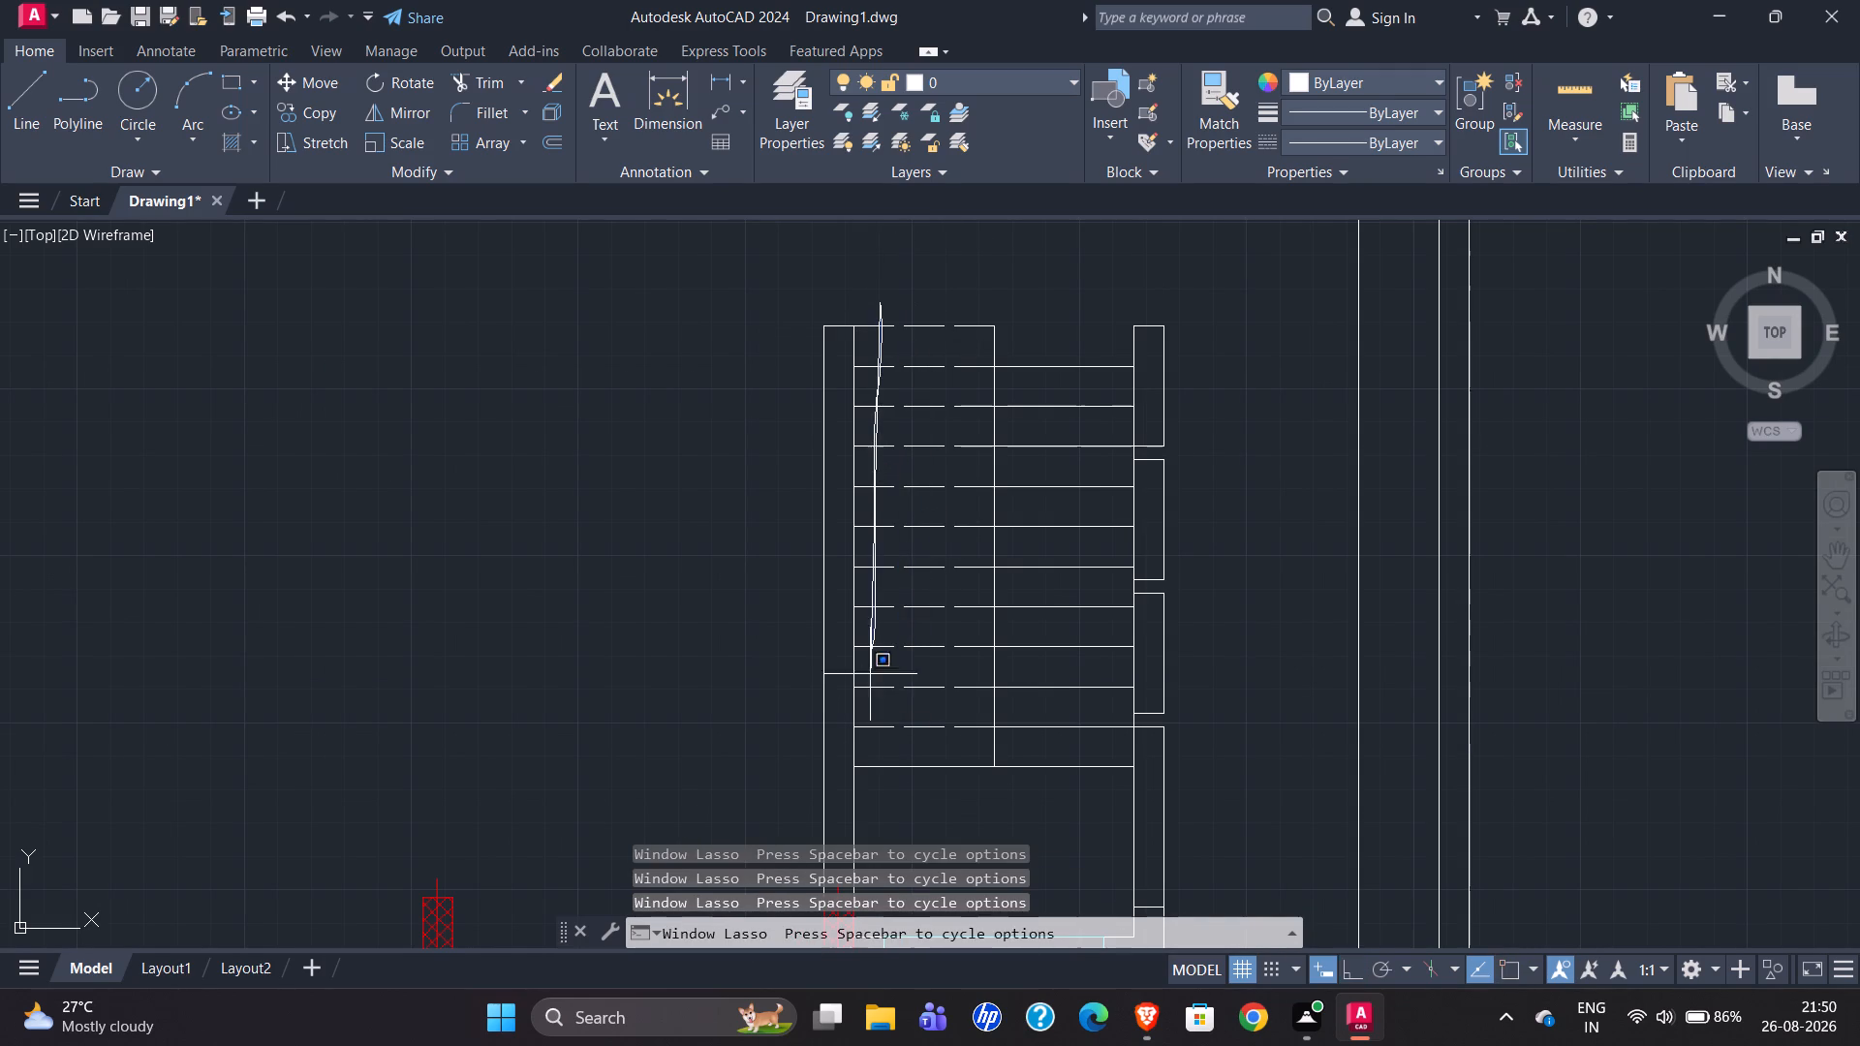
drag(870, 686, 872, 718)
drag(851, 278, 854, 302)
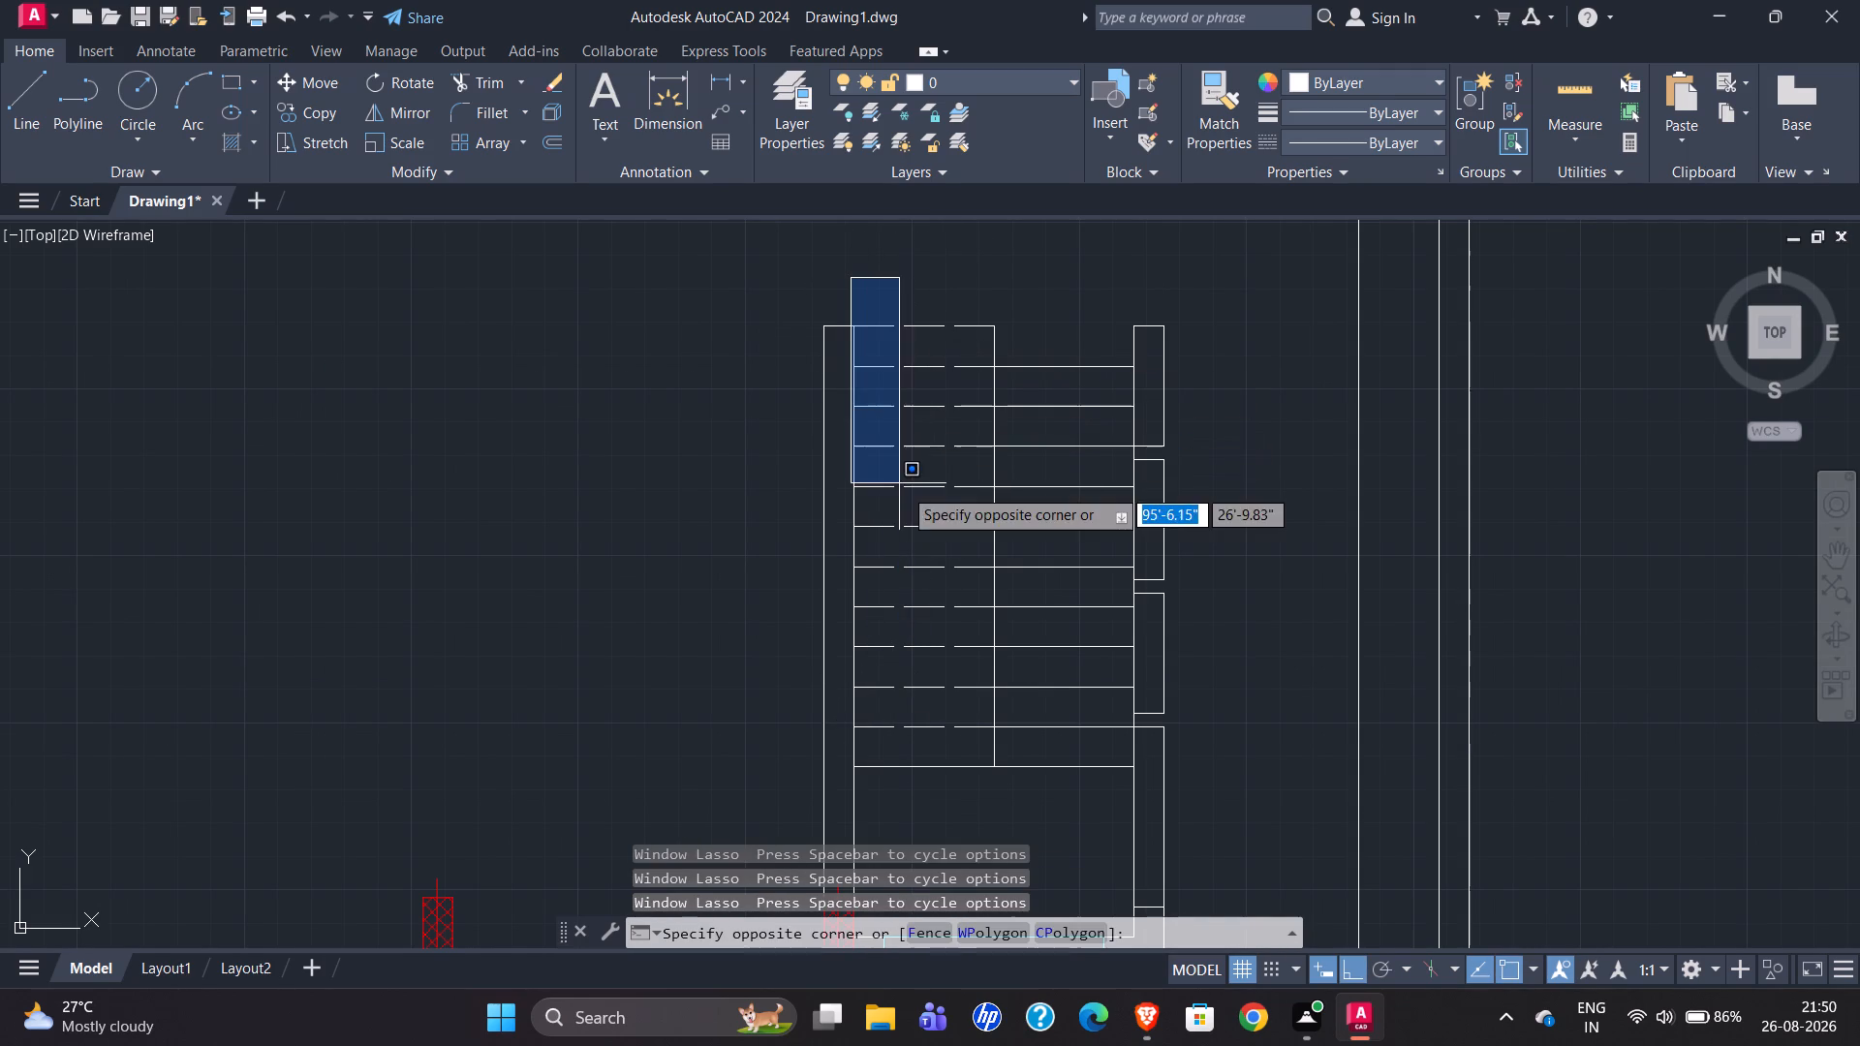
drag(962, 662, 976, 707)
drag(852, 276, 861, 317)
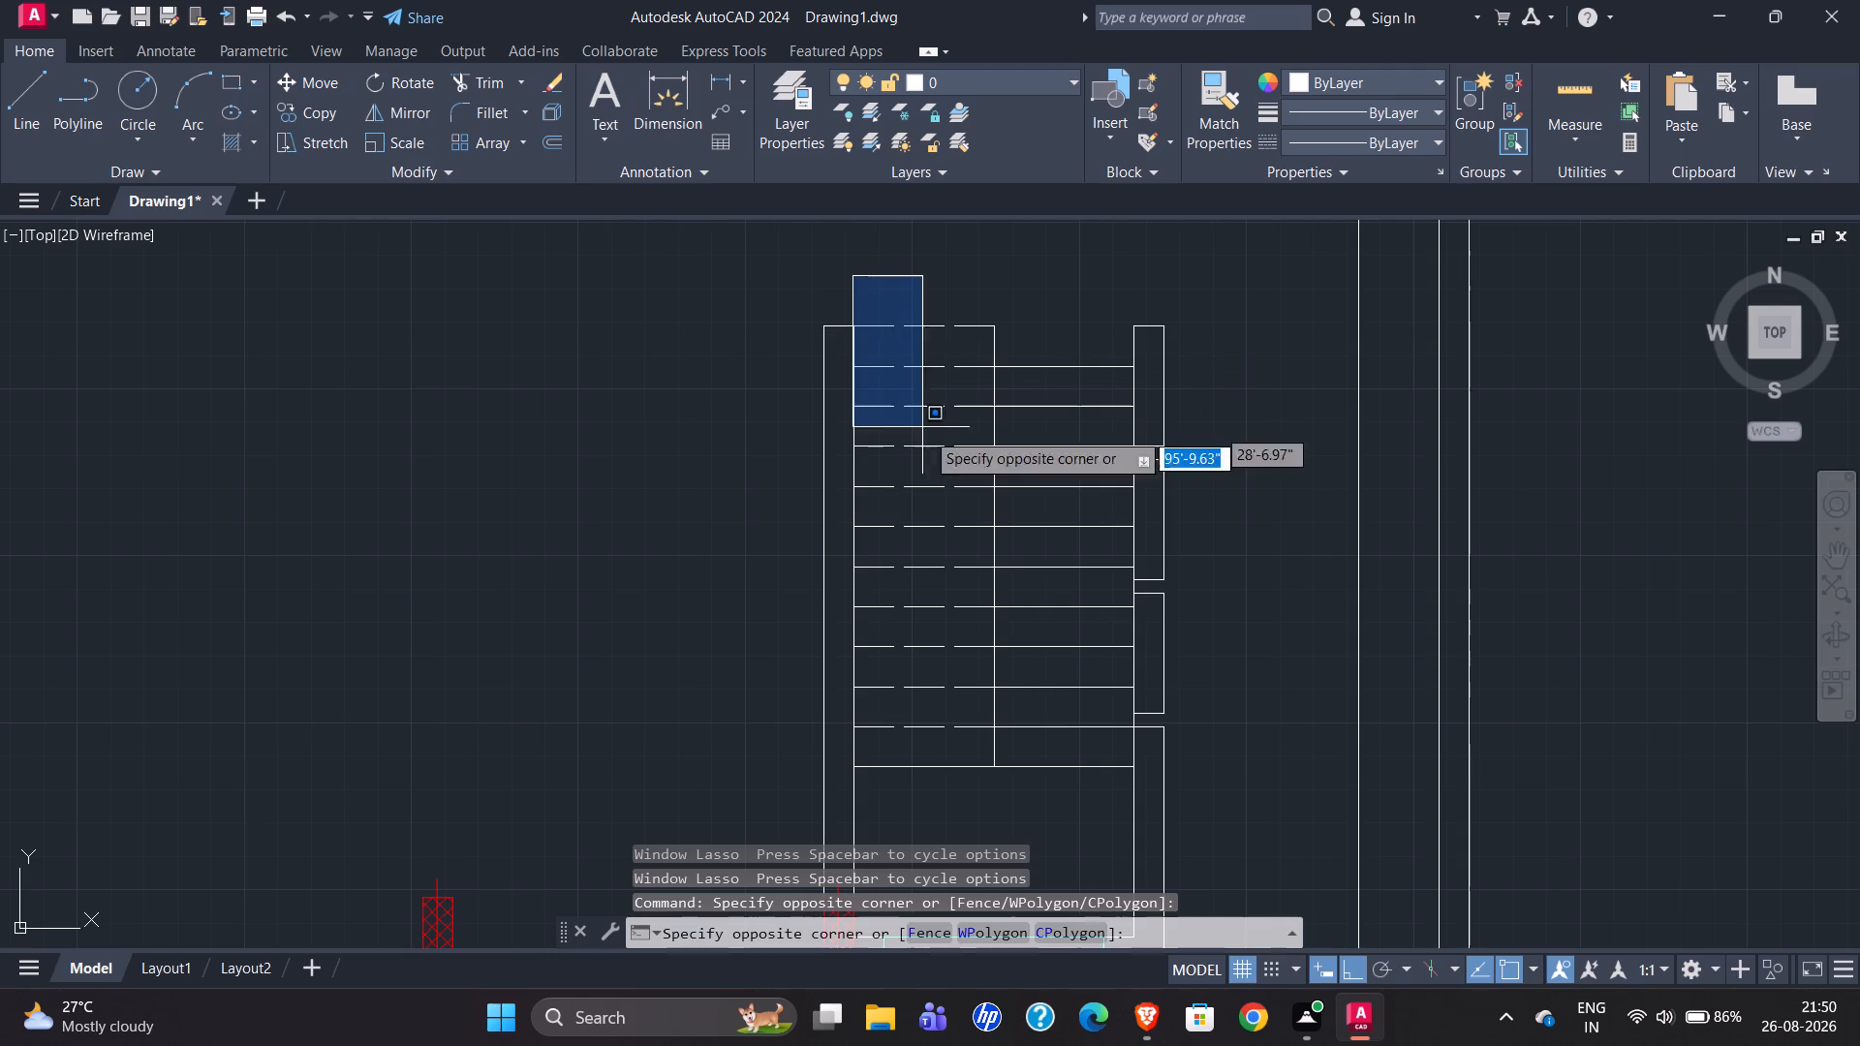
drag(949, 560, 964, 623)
Set the linetype scale of all eleven dashed left-flight lines to 0.5, and refine it to 0.3.
drag(845, 255, 862, 305)
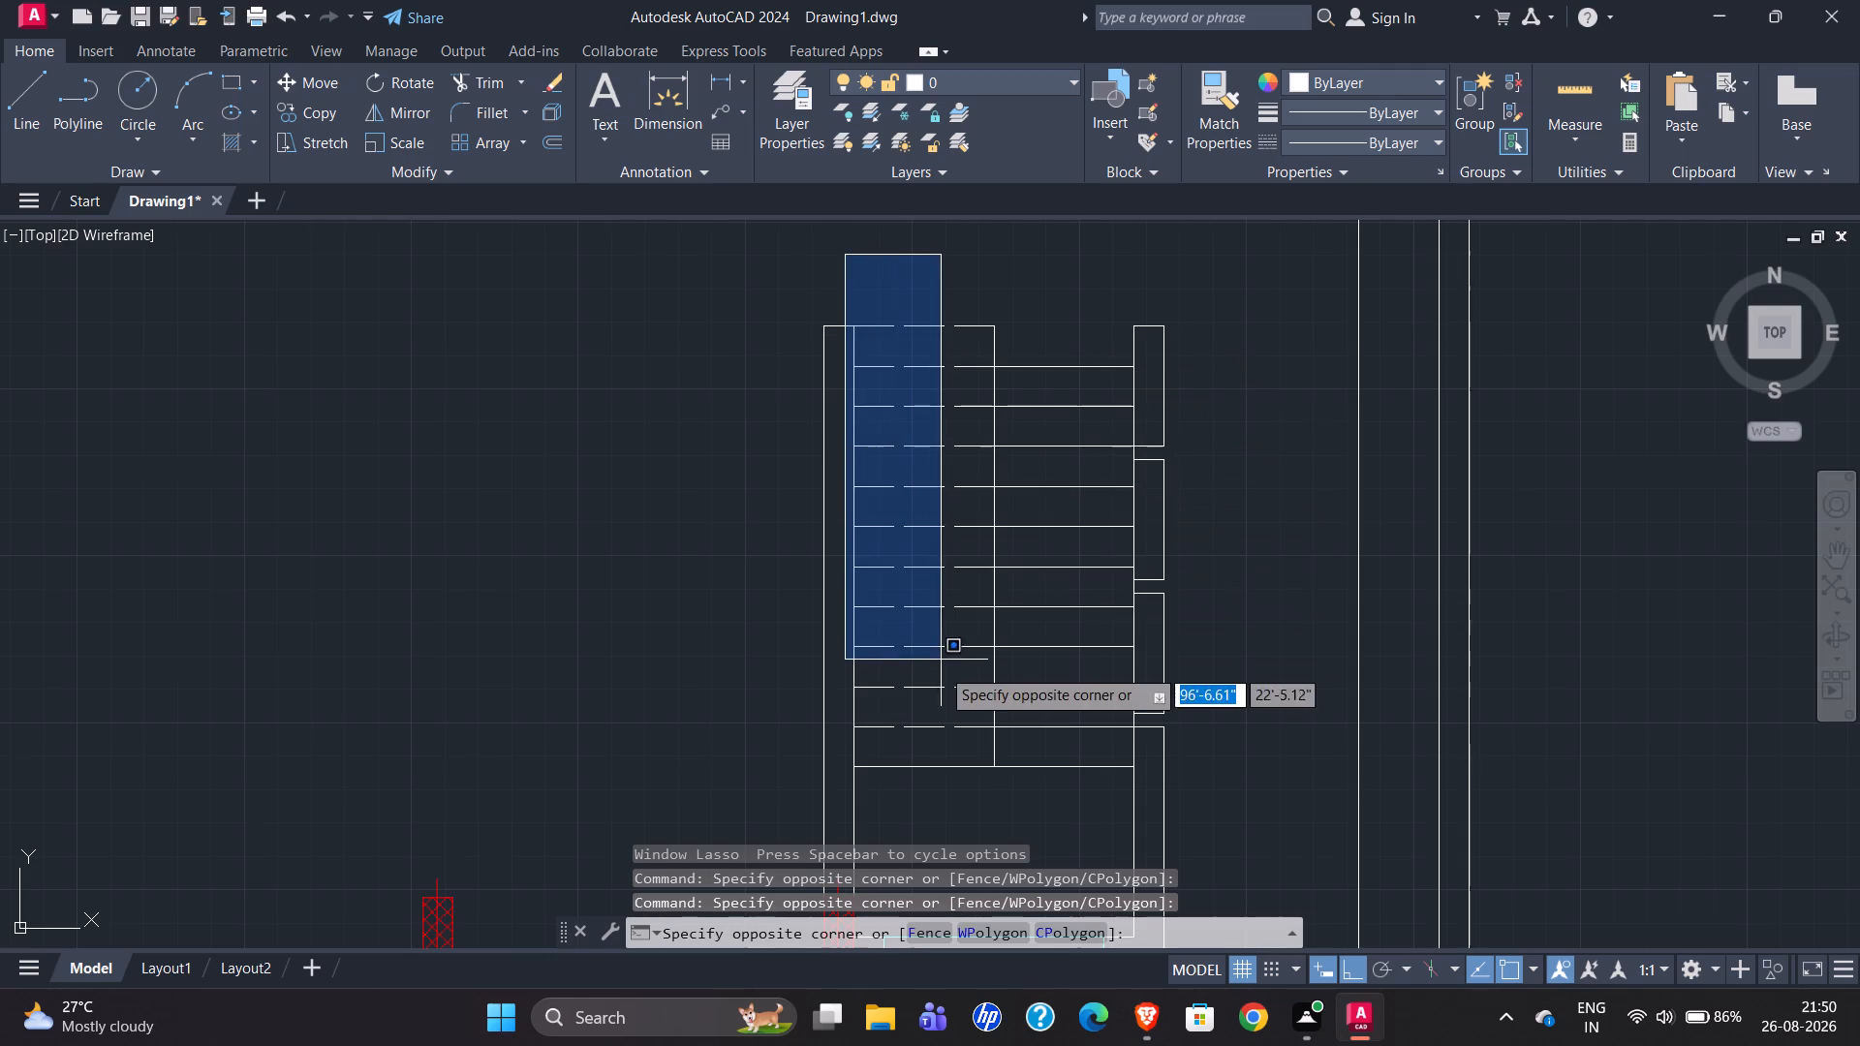
click(1003, 741)
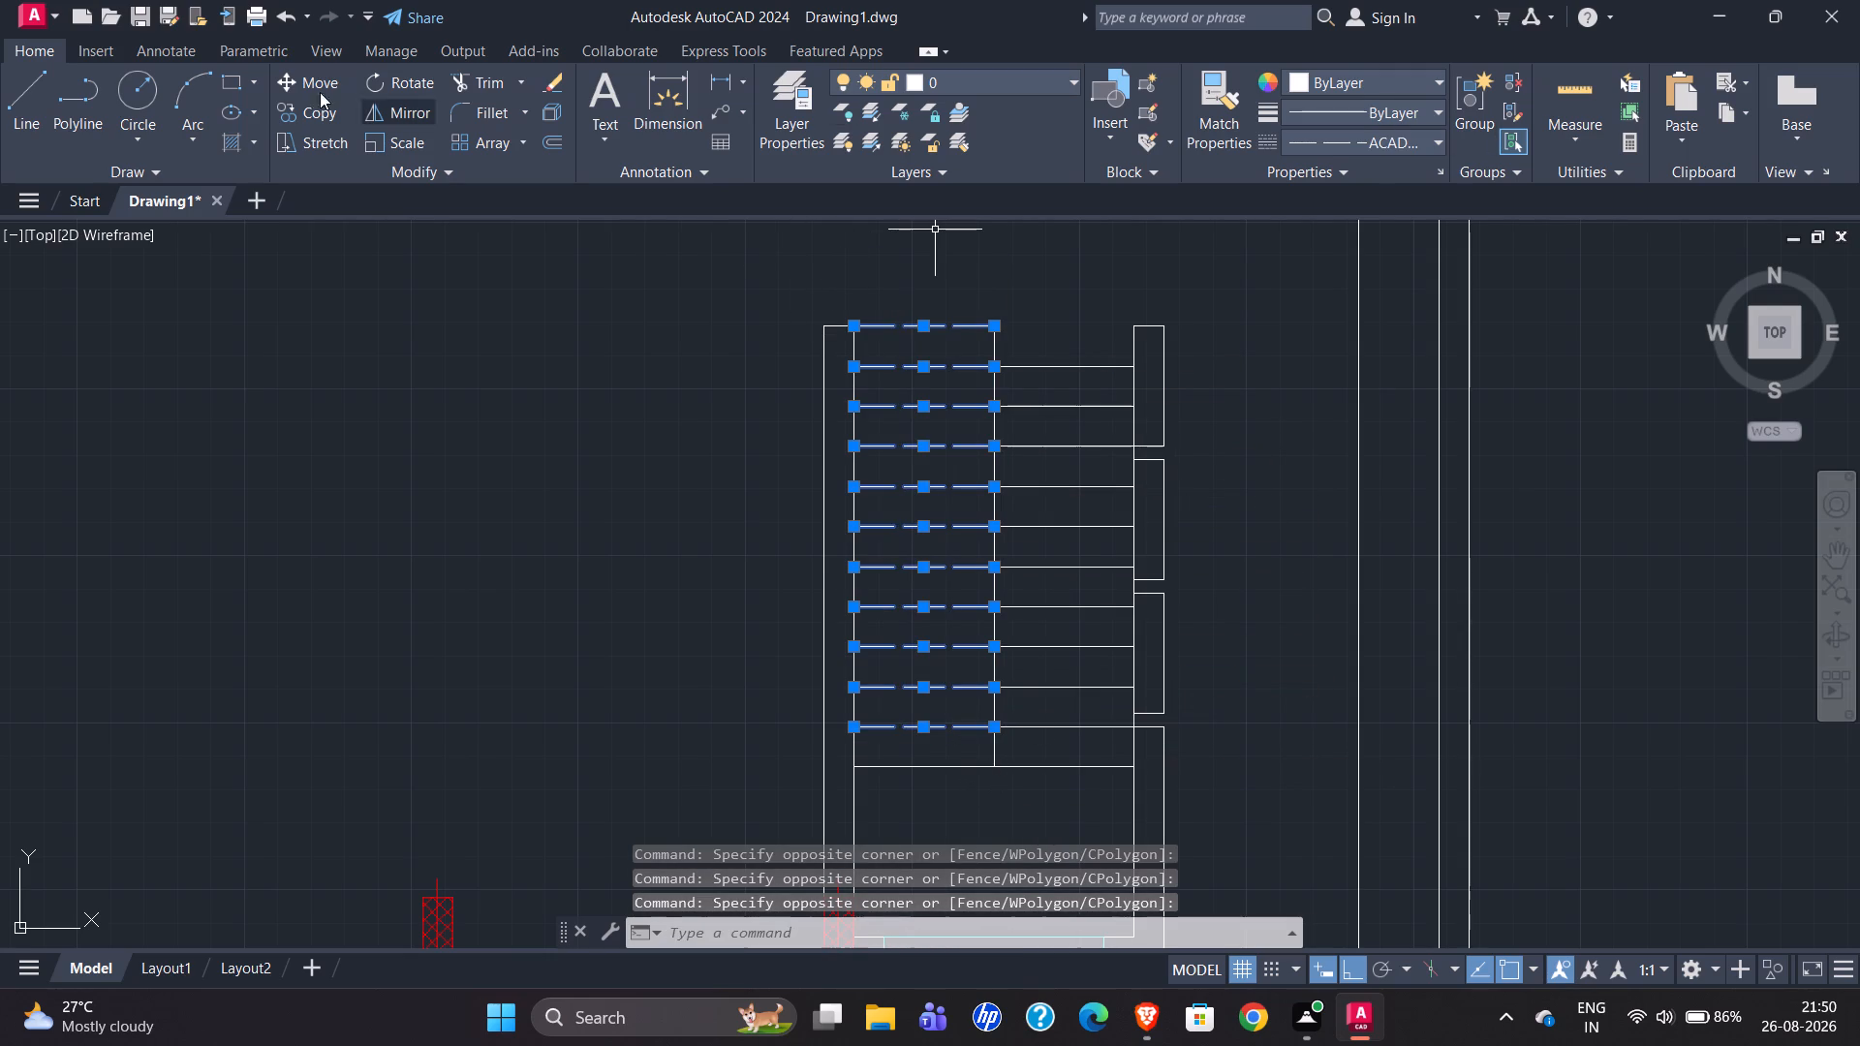
key(ctrl+1)
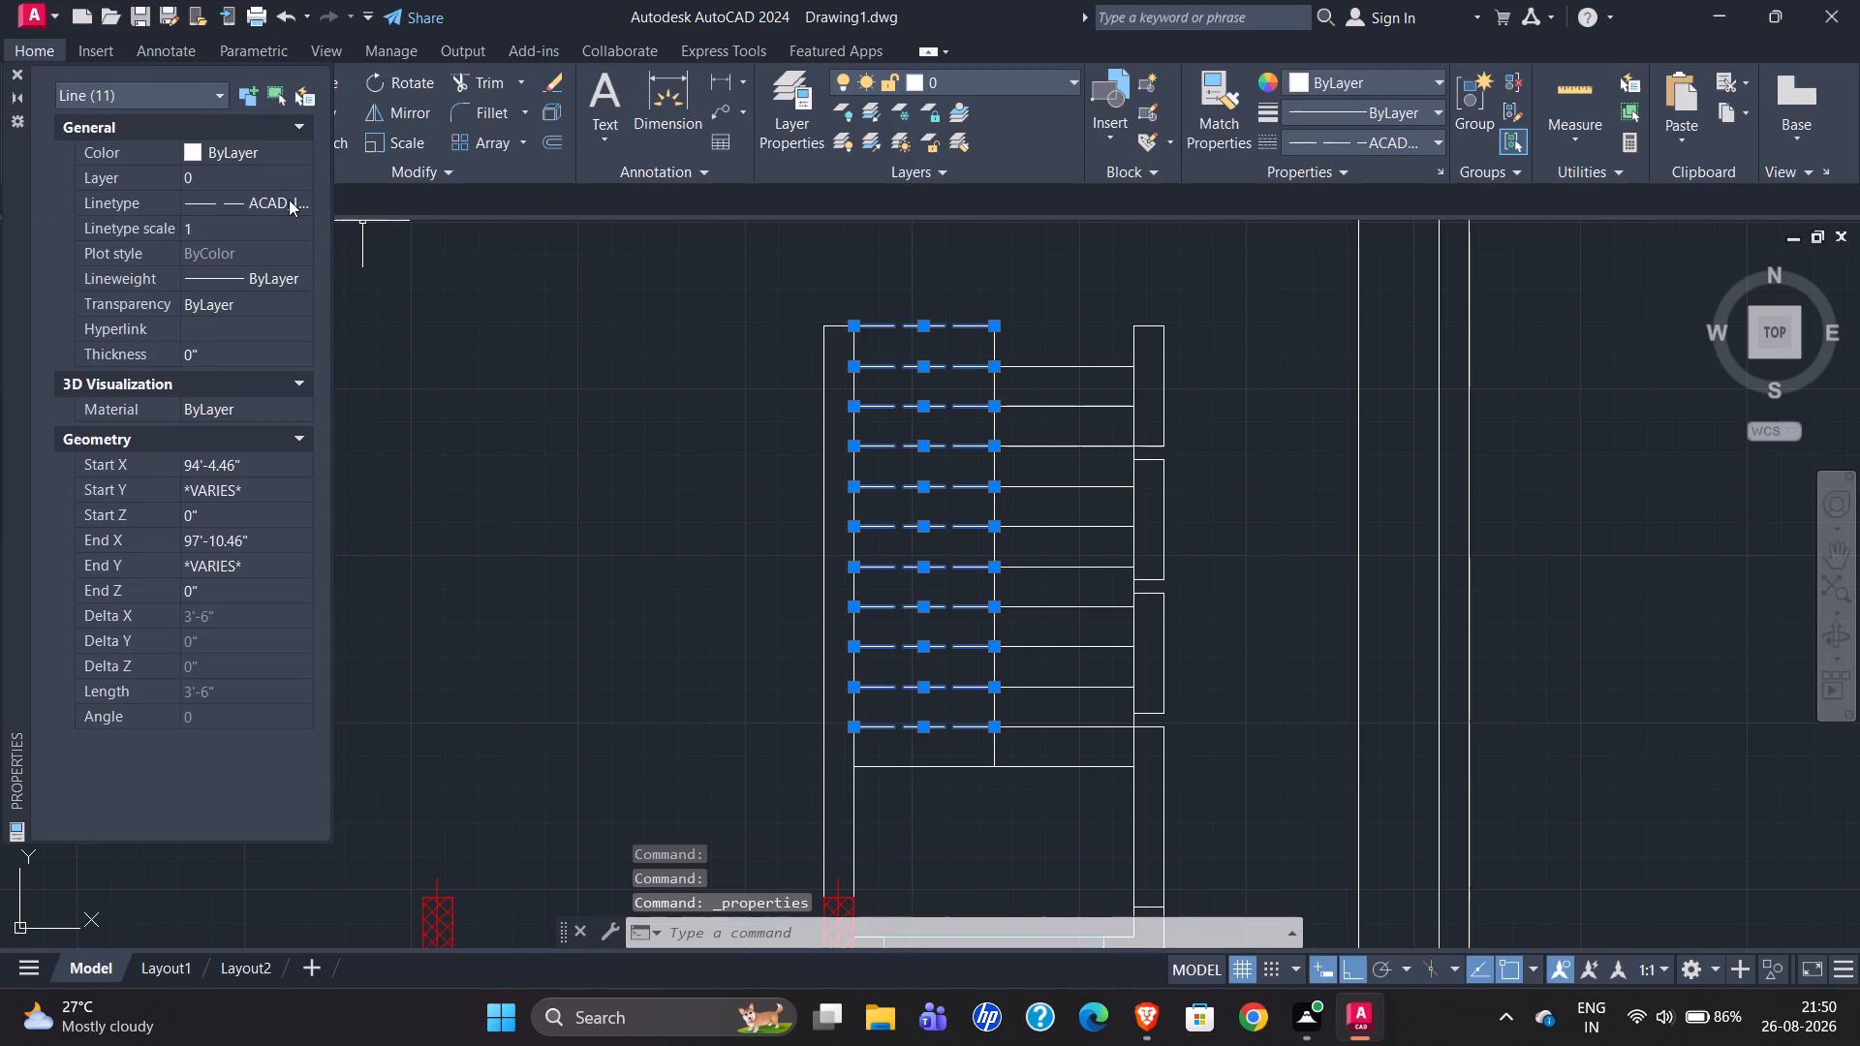
click(214, 230)
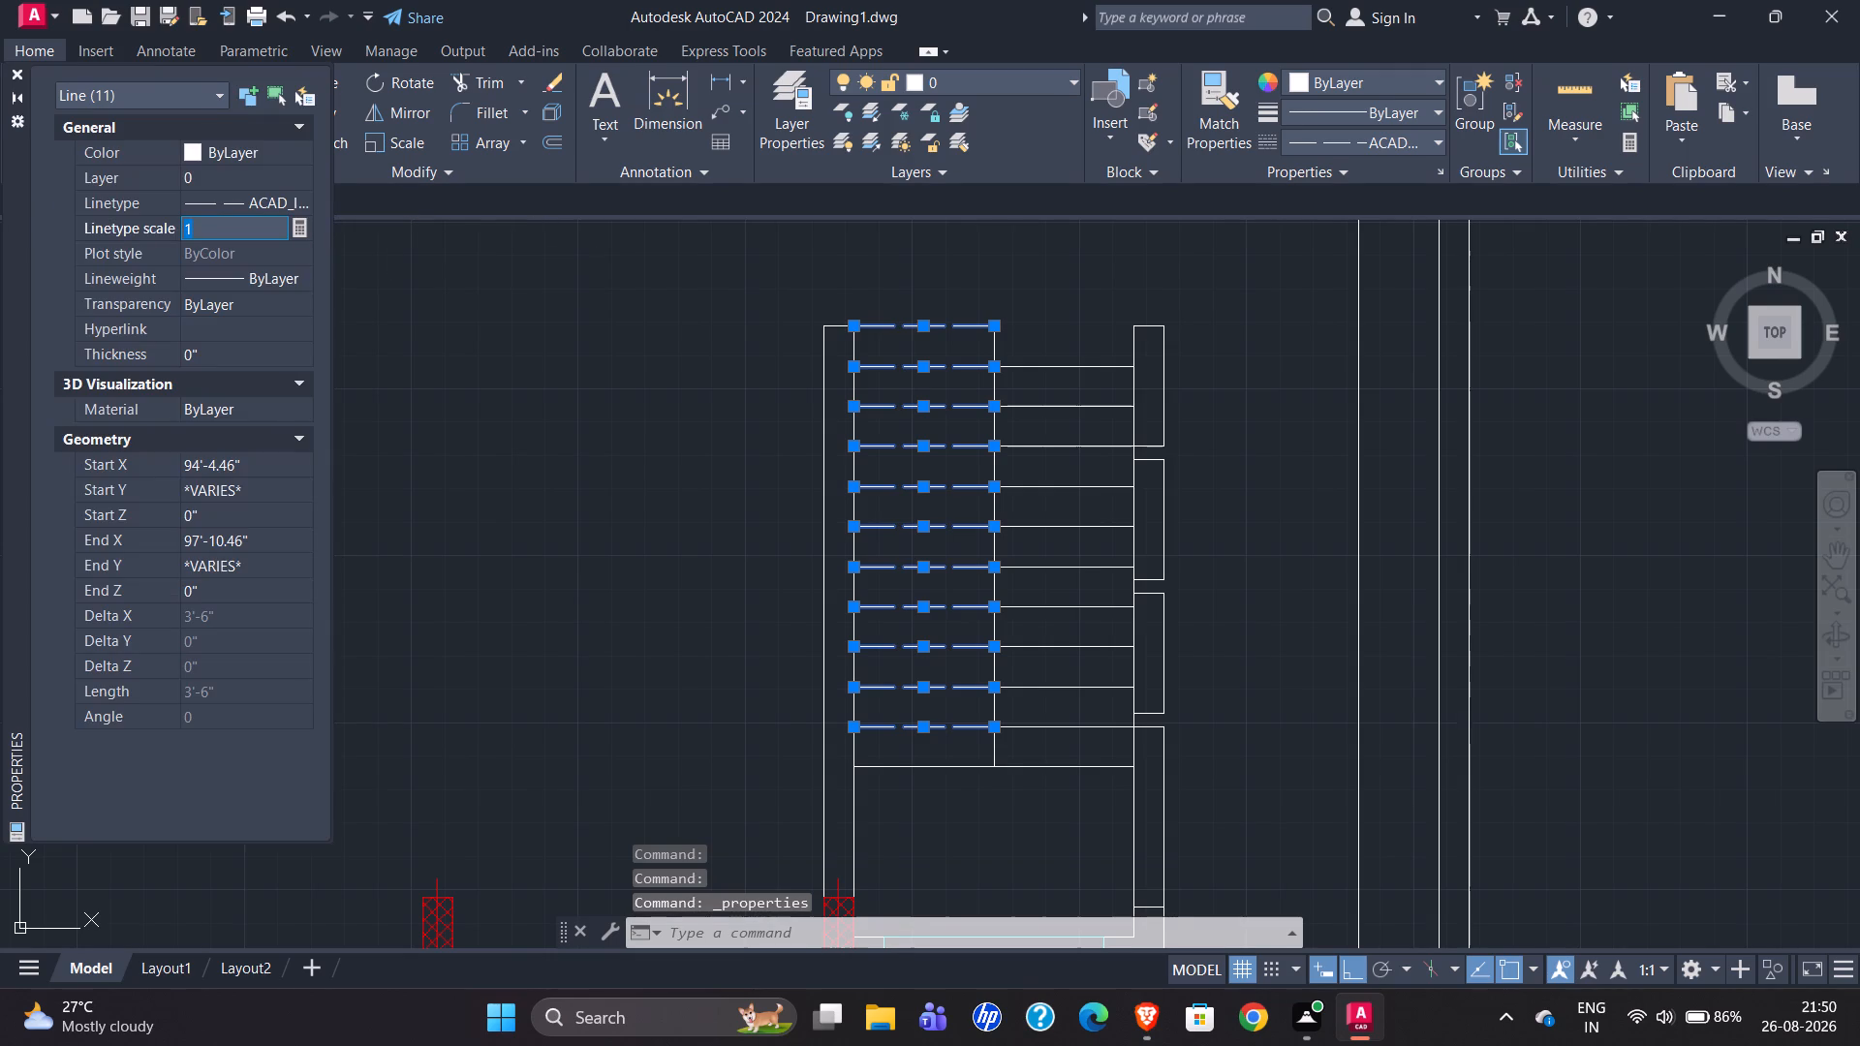
key(0)
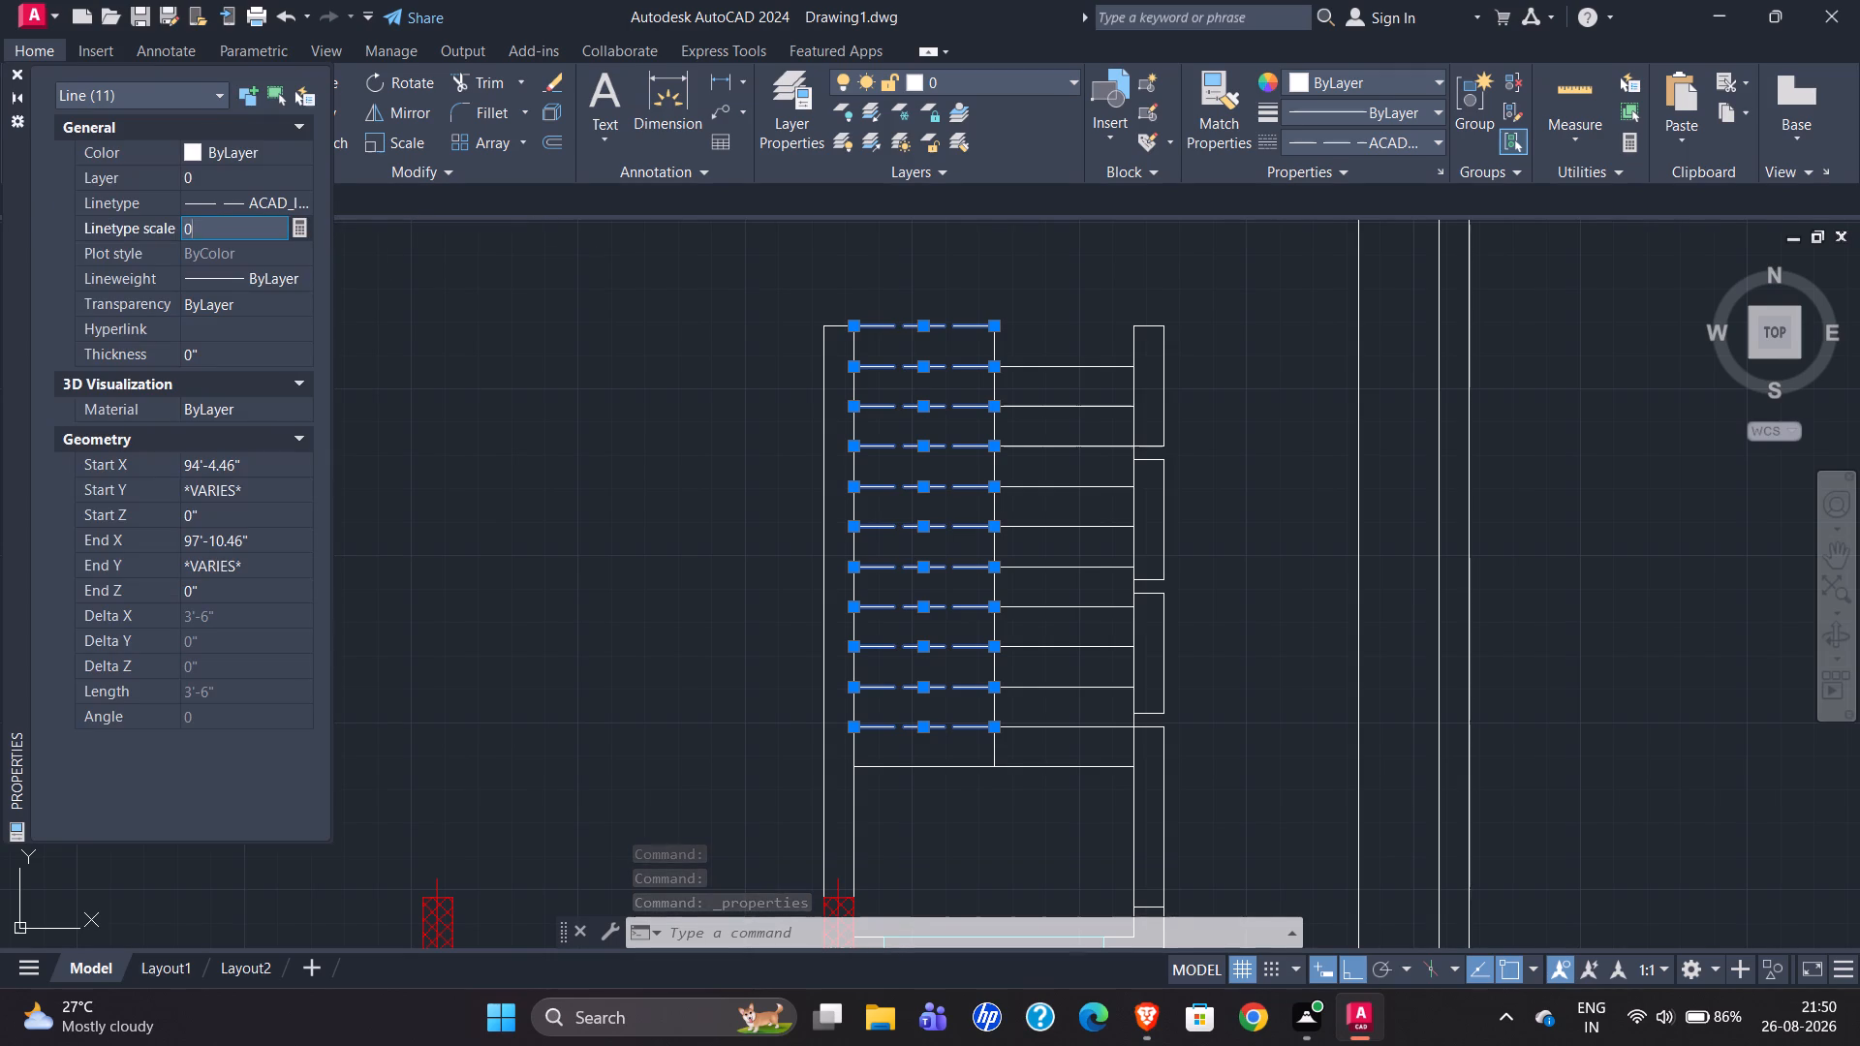
key(period)
key(5)
key(Return)
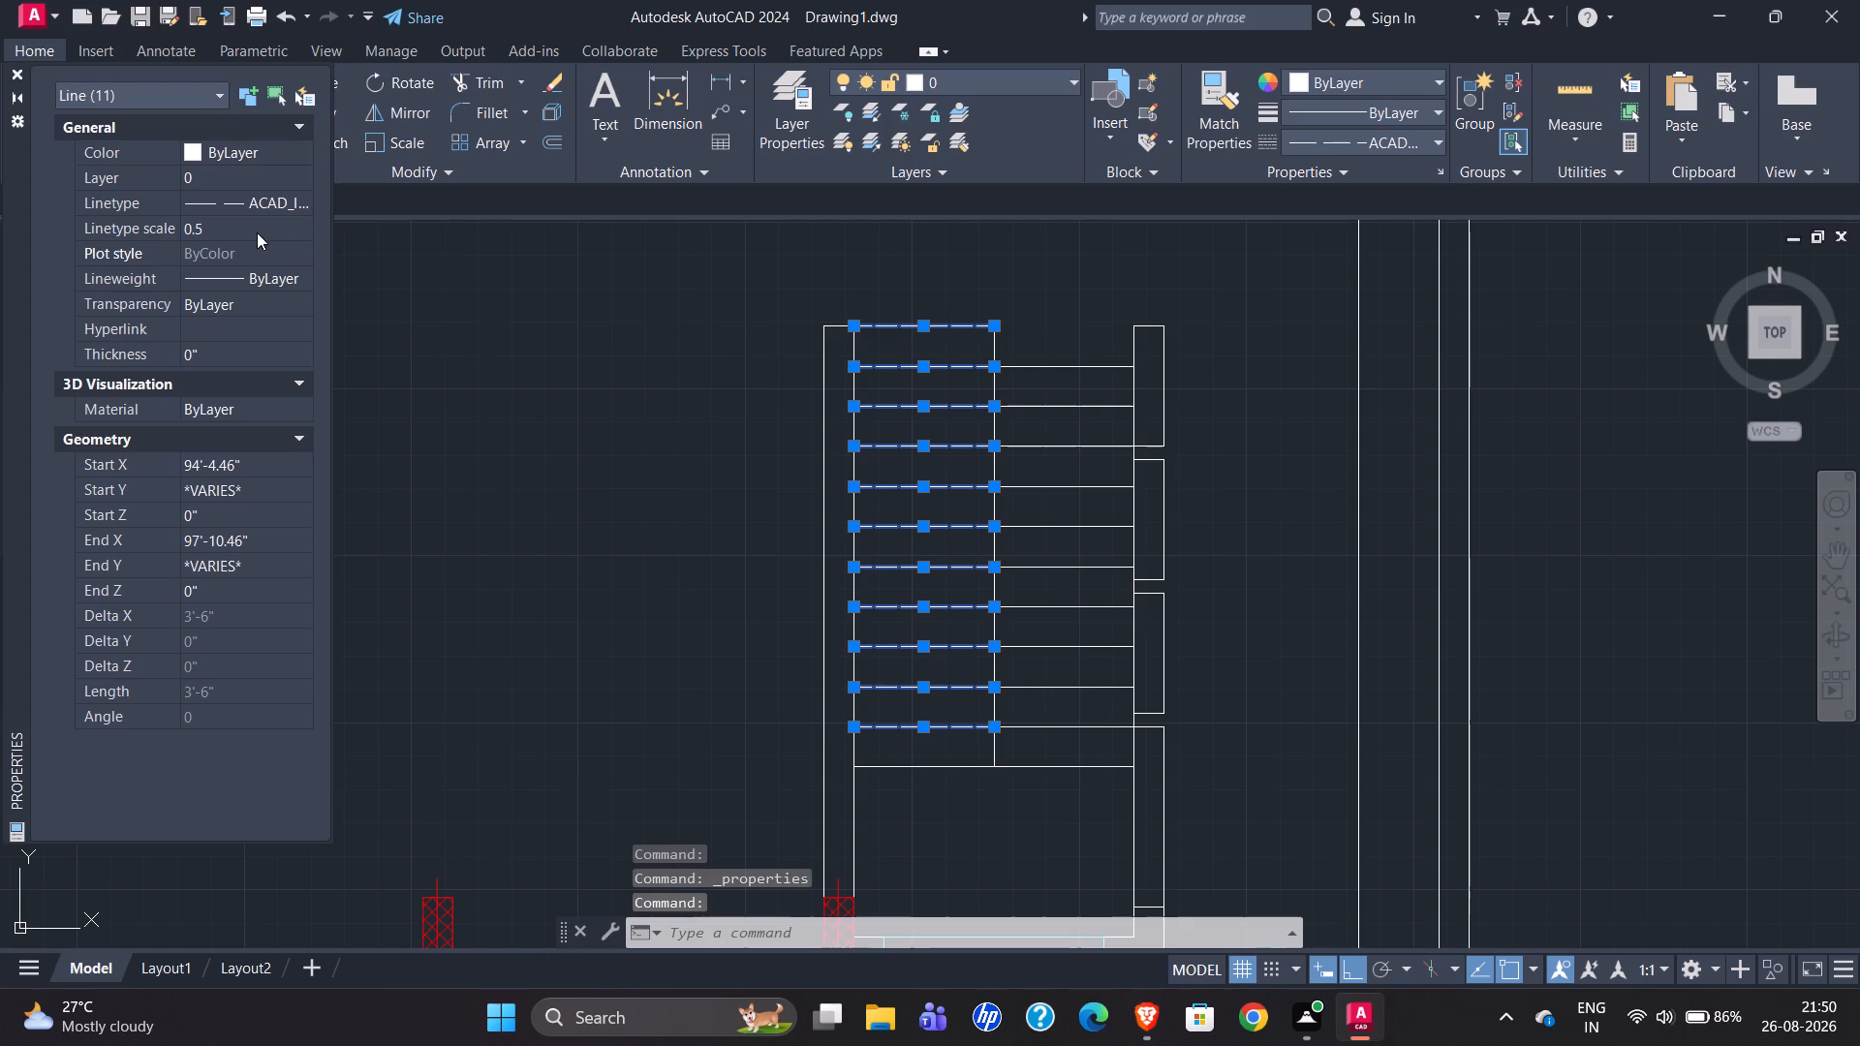
click(257, 232)
text(0.3)
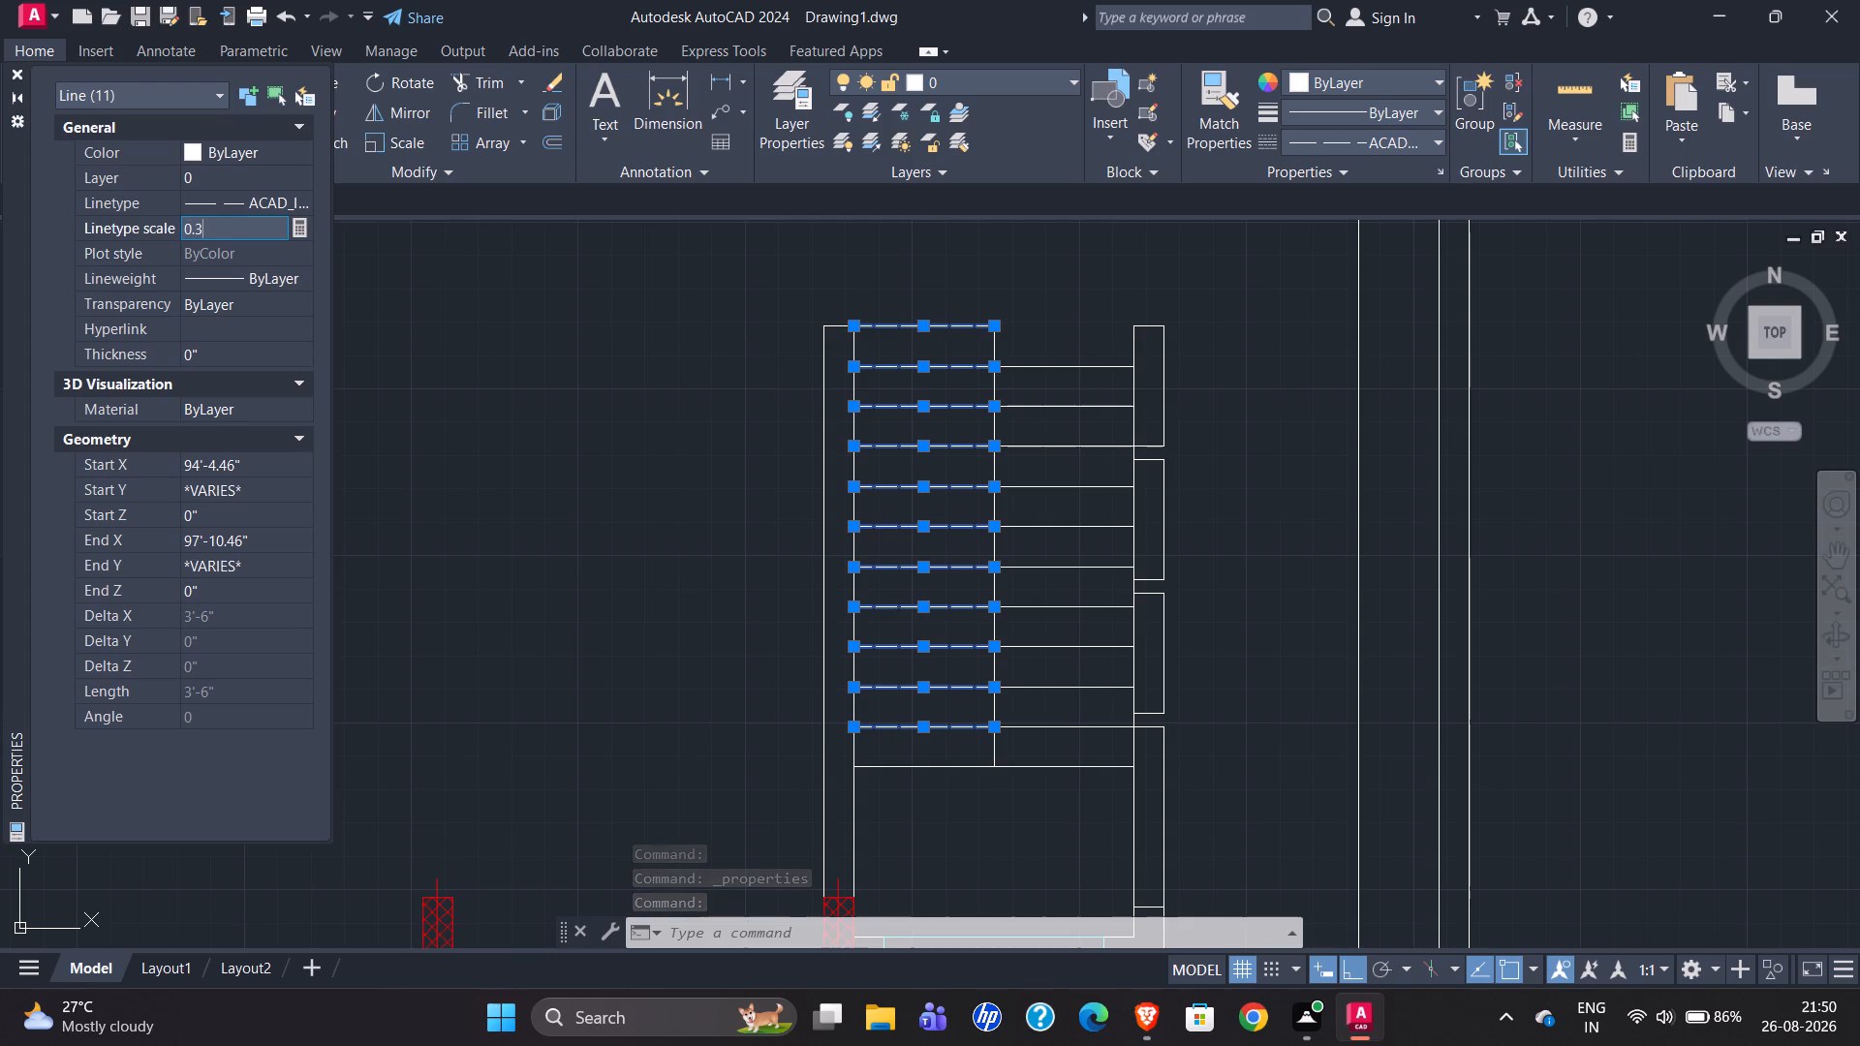
key(Return)
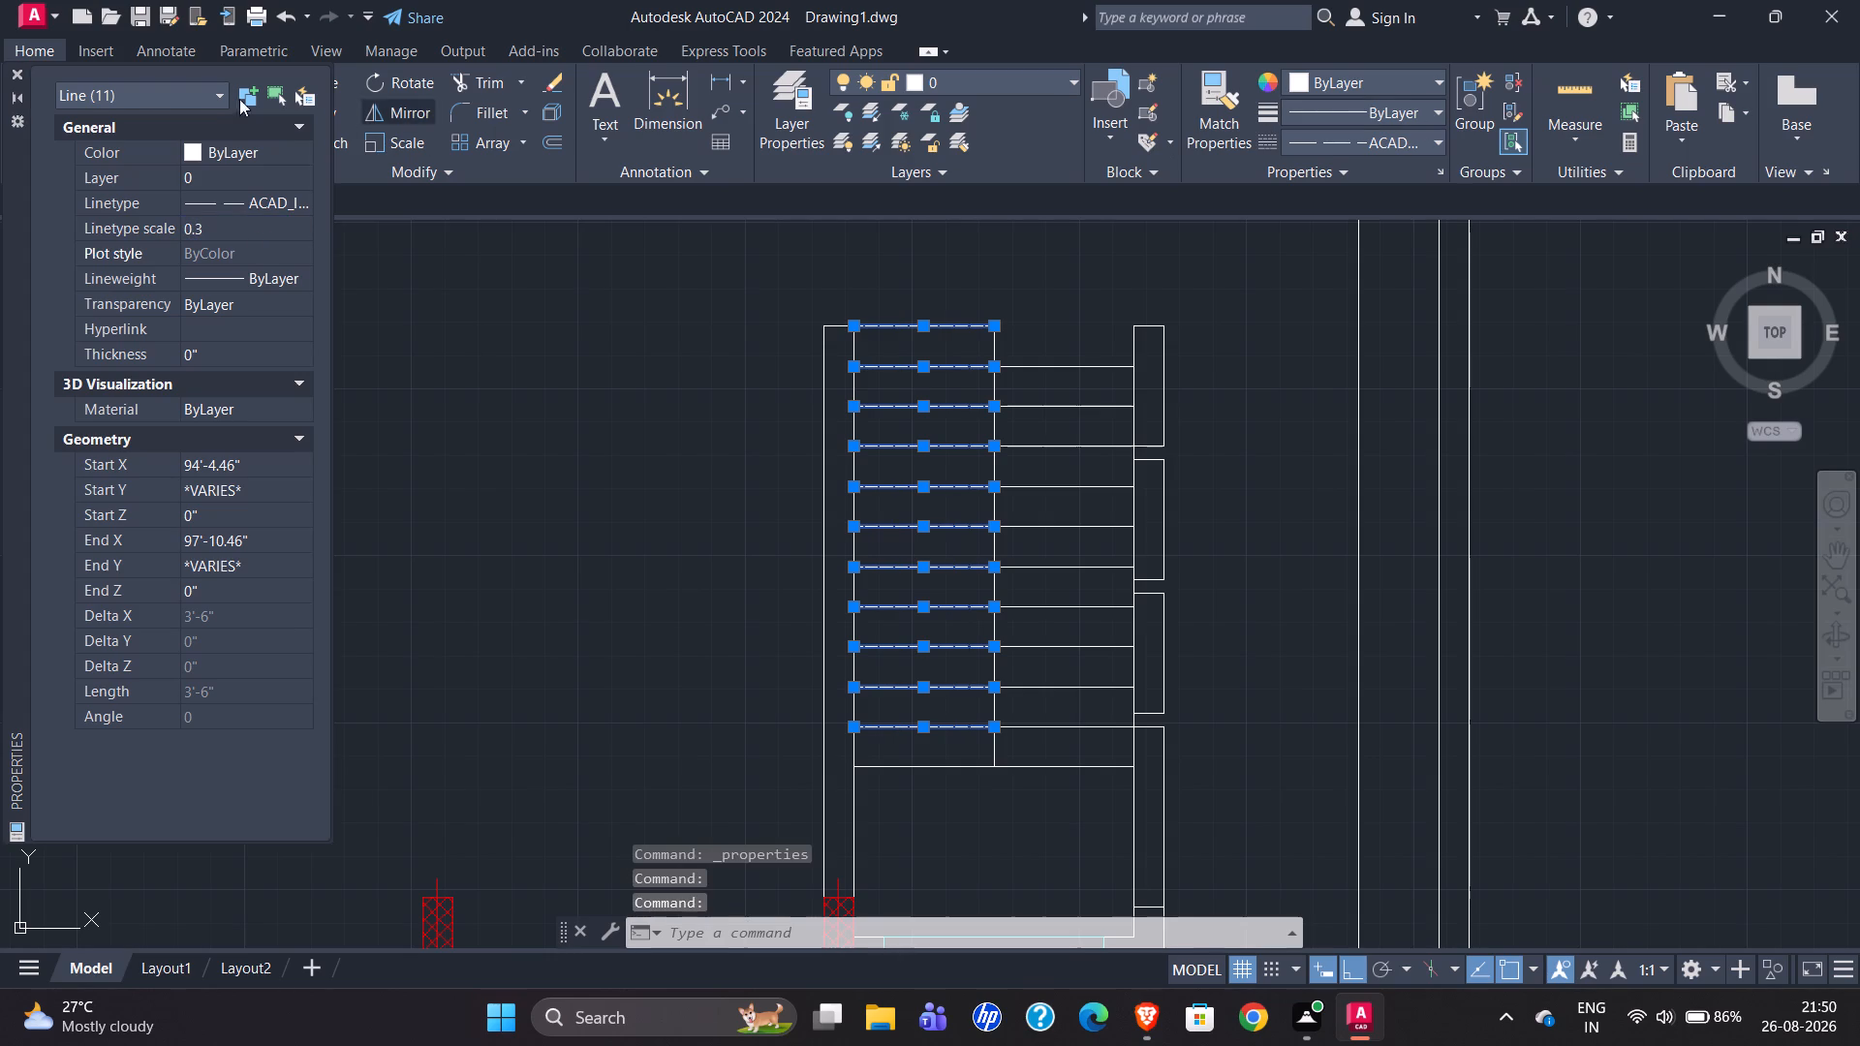
click(17, 74)
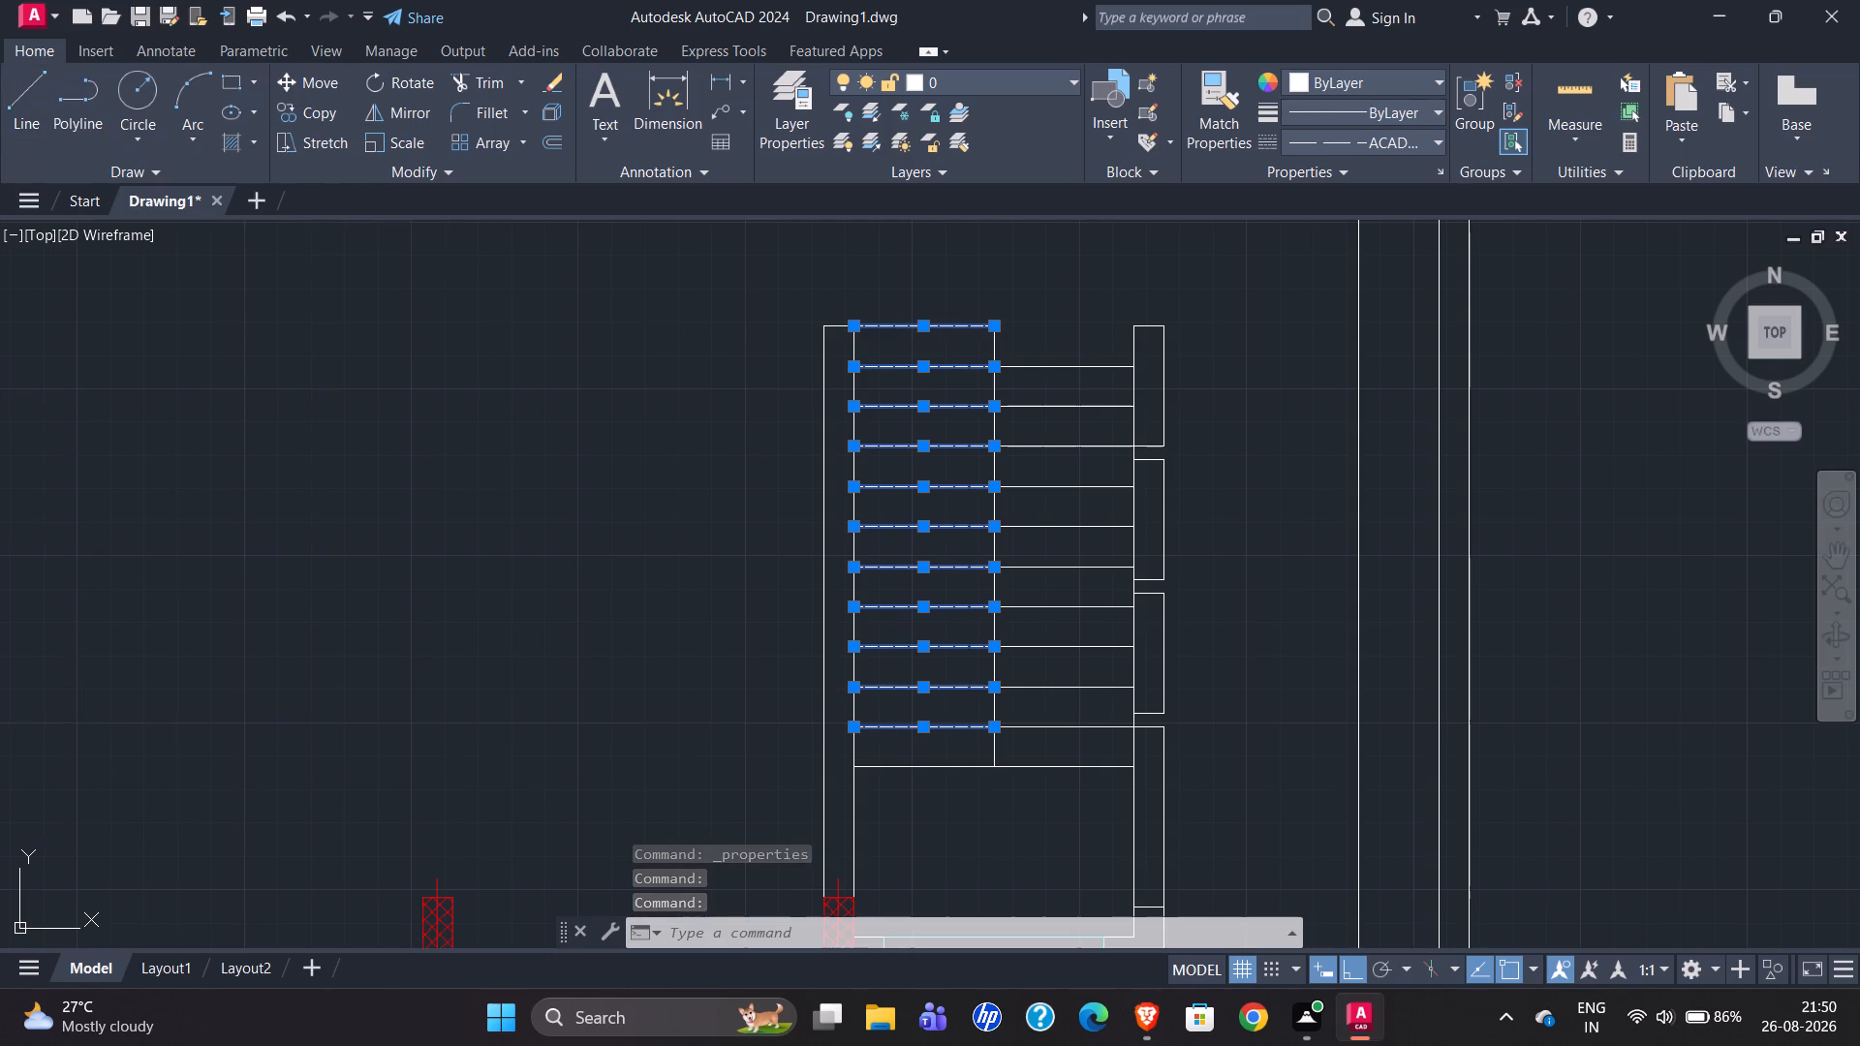
key(Escape)
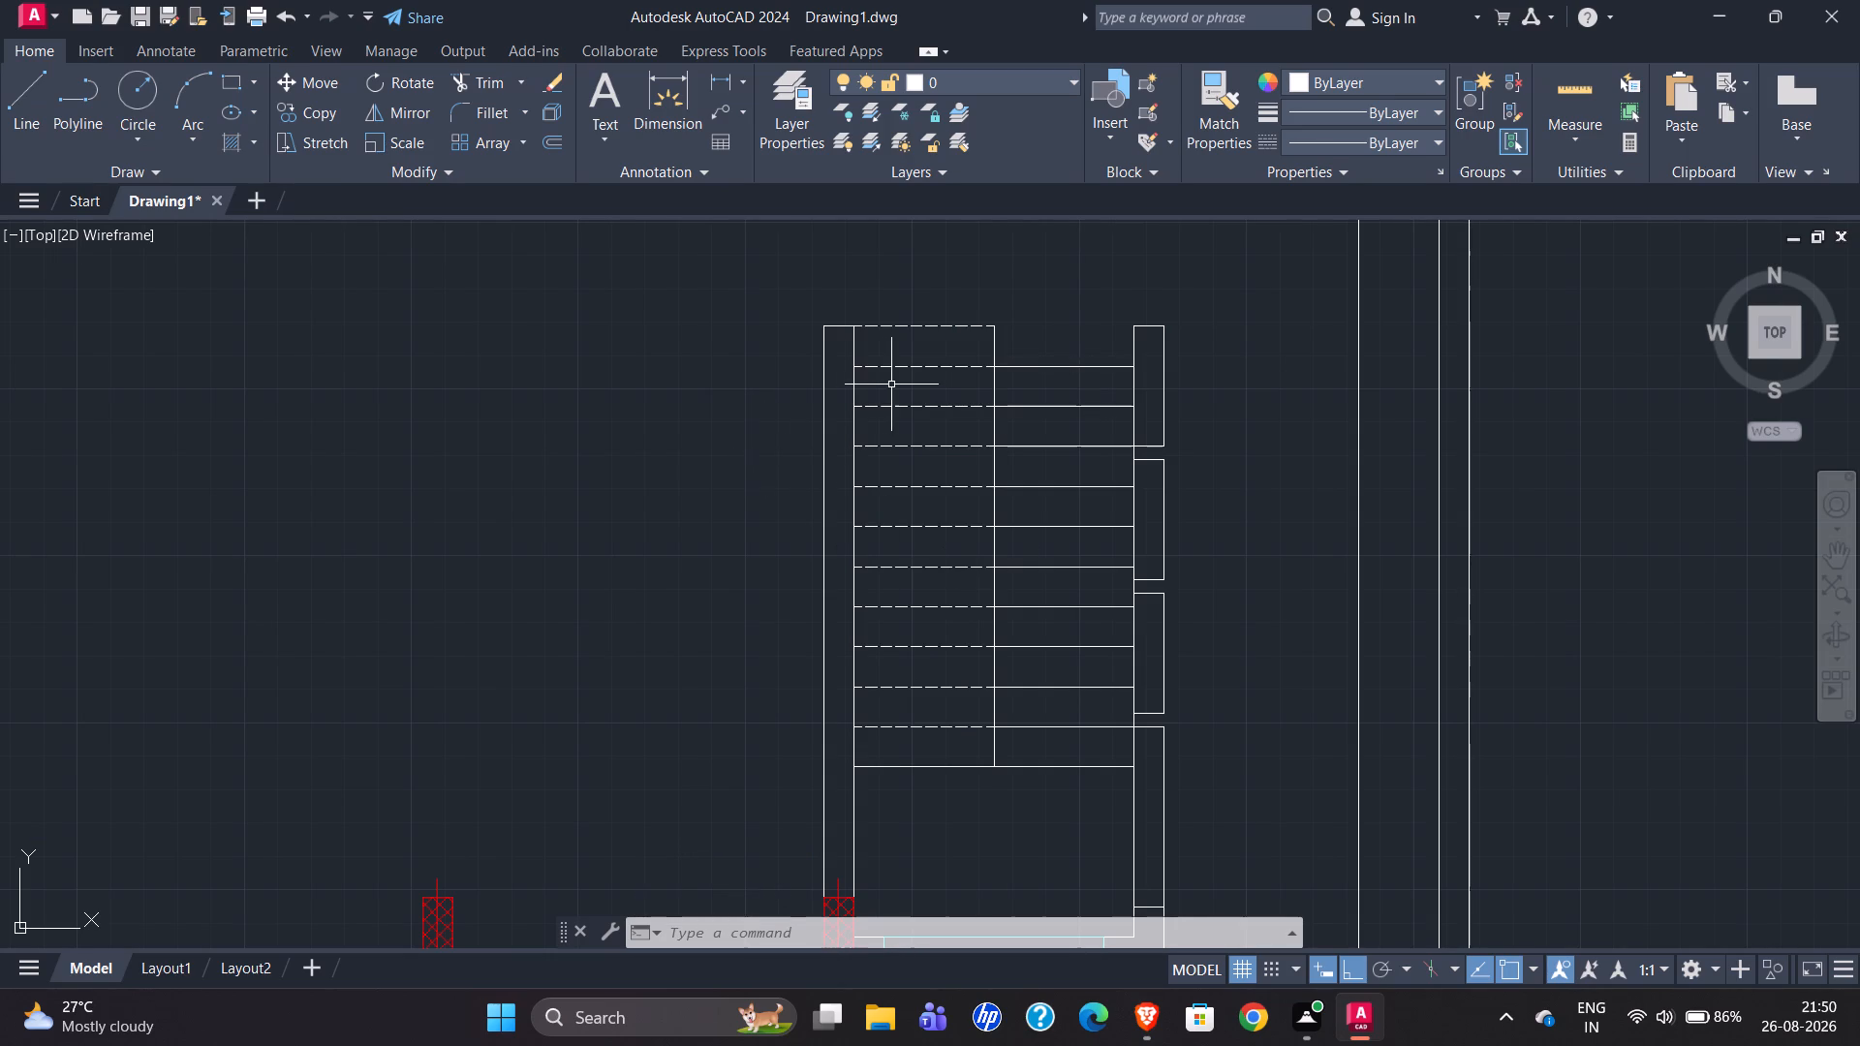
Examine the reference staircase and the dimensions to the columns above it against the redrawn plan.
scroll(935, 312, down, 2)
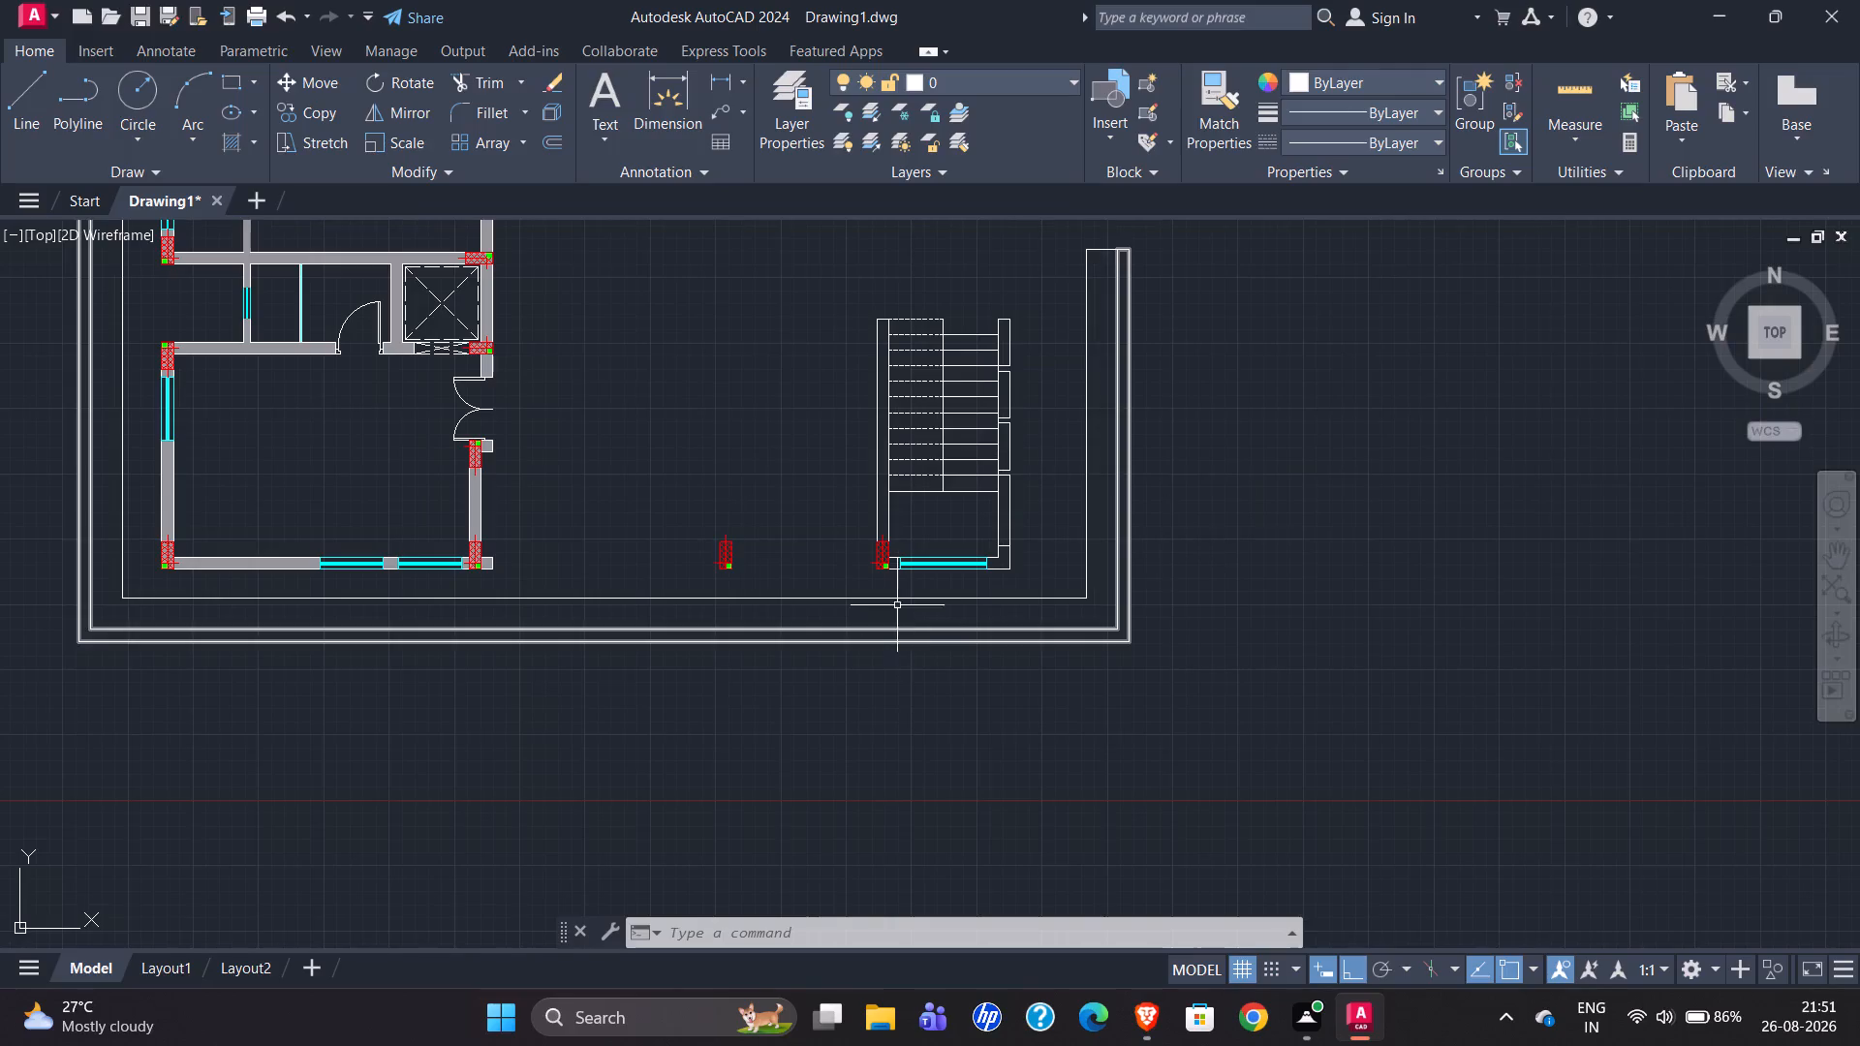
scroll(880, 569, up, 4)
scroll(735, 611, down, 2)
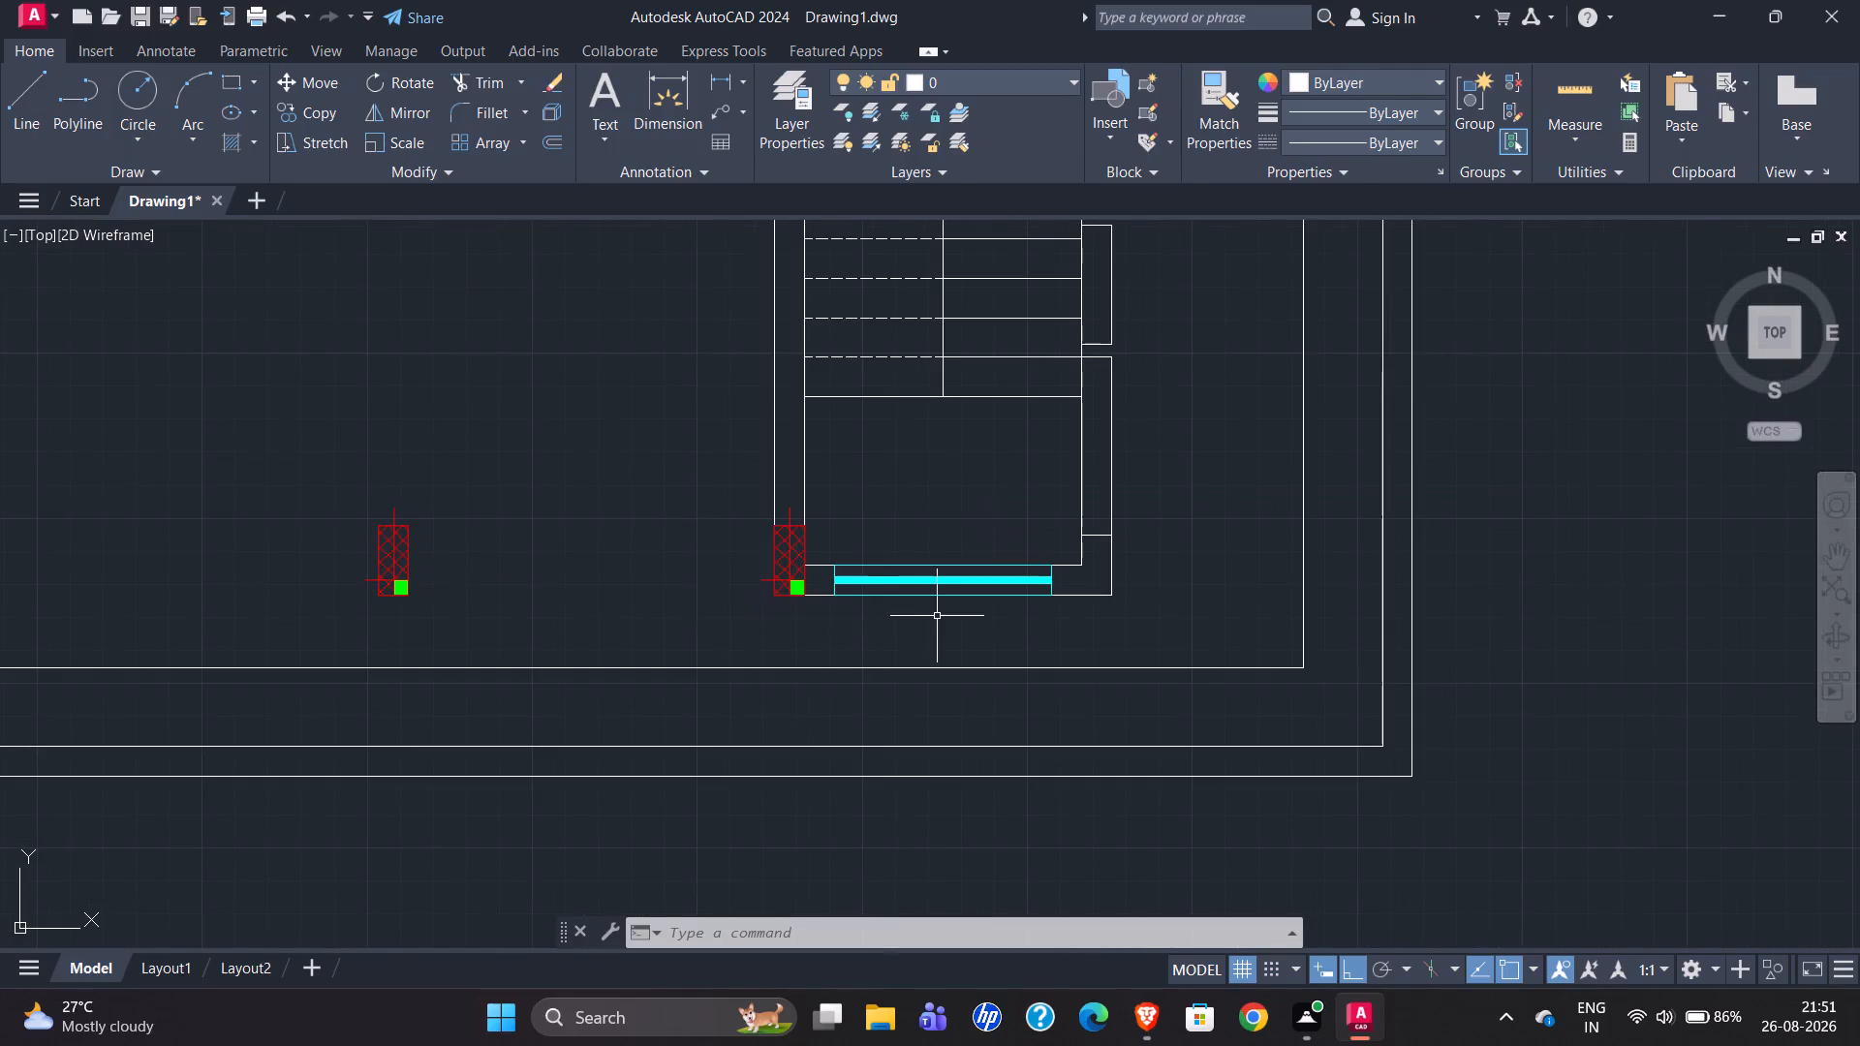
scroll(891, 647, down, 2)
scroll(1132, 625, down, 2)
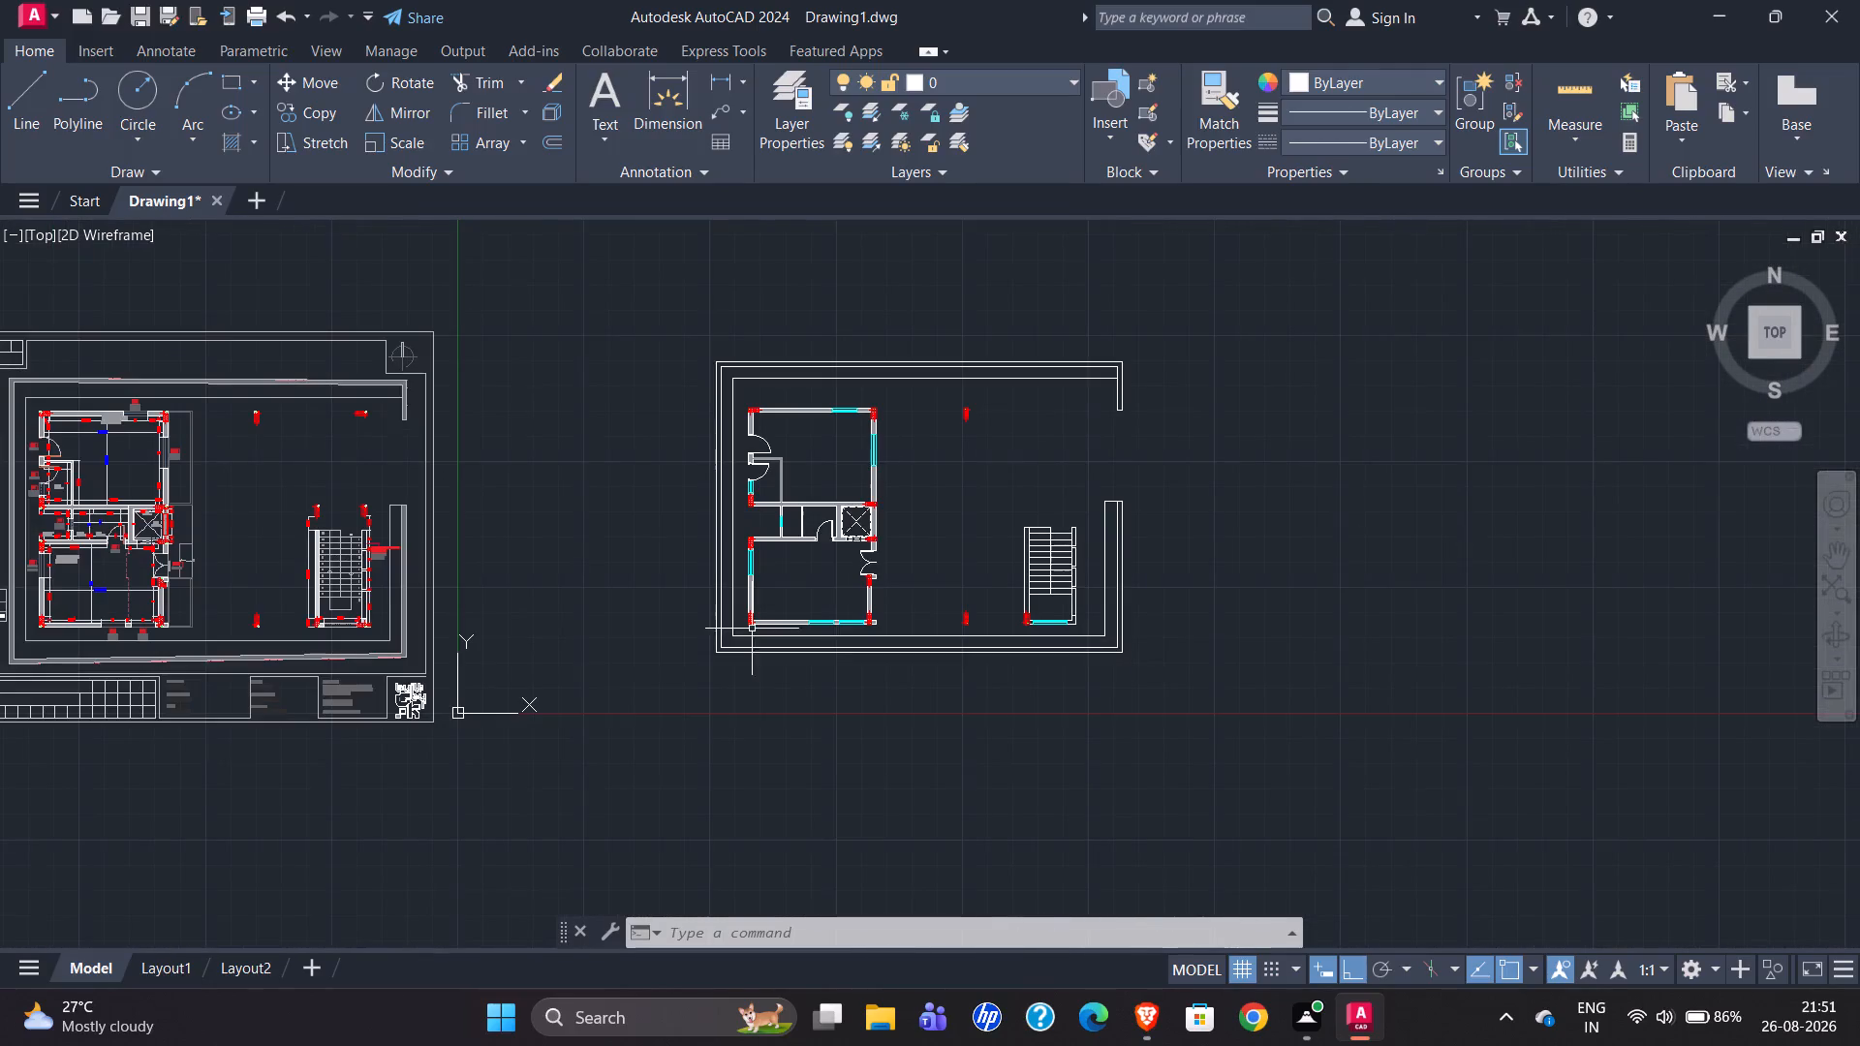
scroll(267, 609, up, 2)
scroll(461, 487, up, 2)
scroll(431, 500, down, 1)
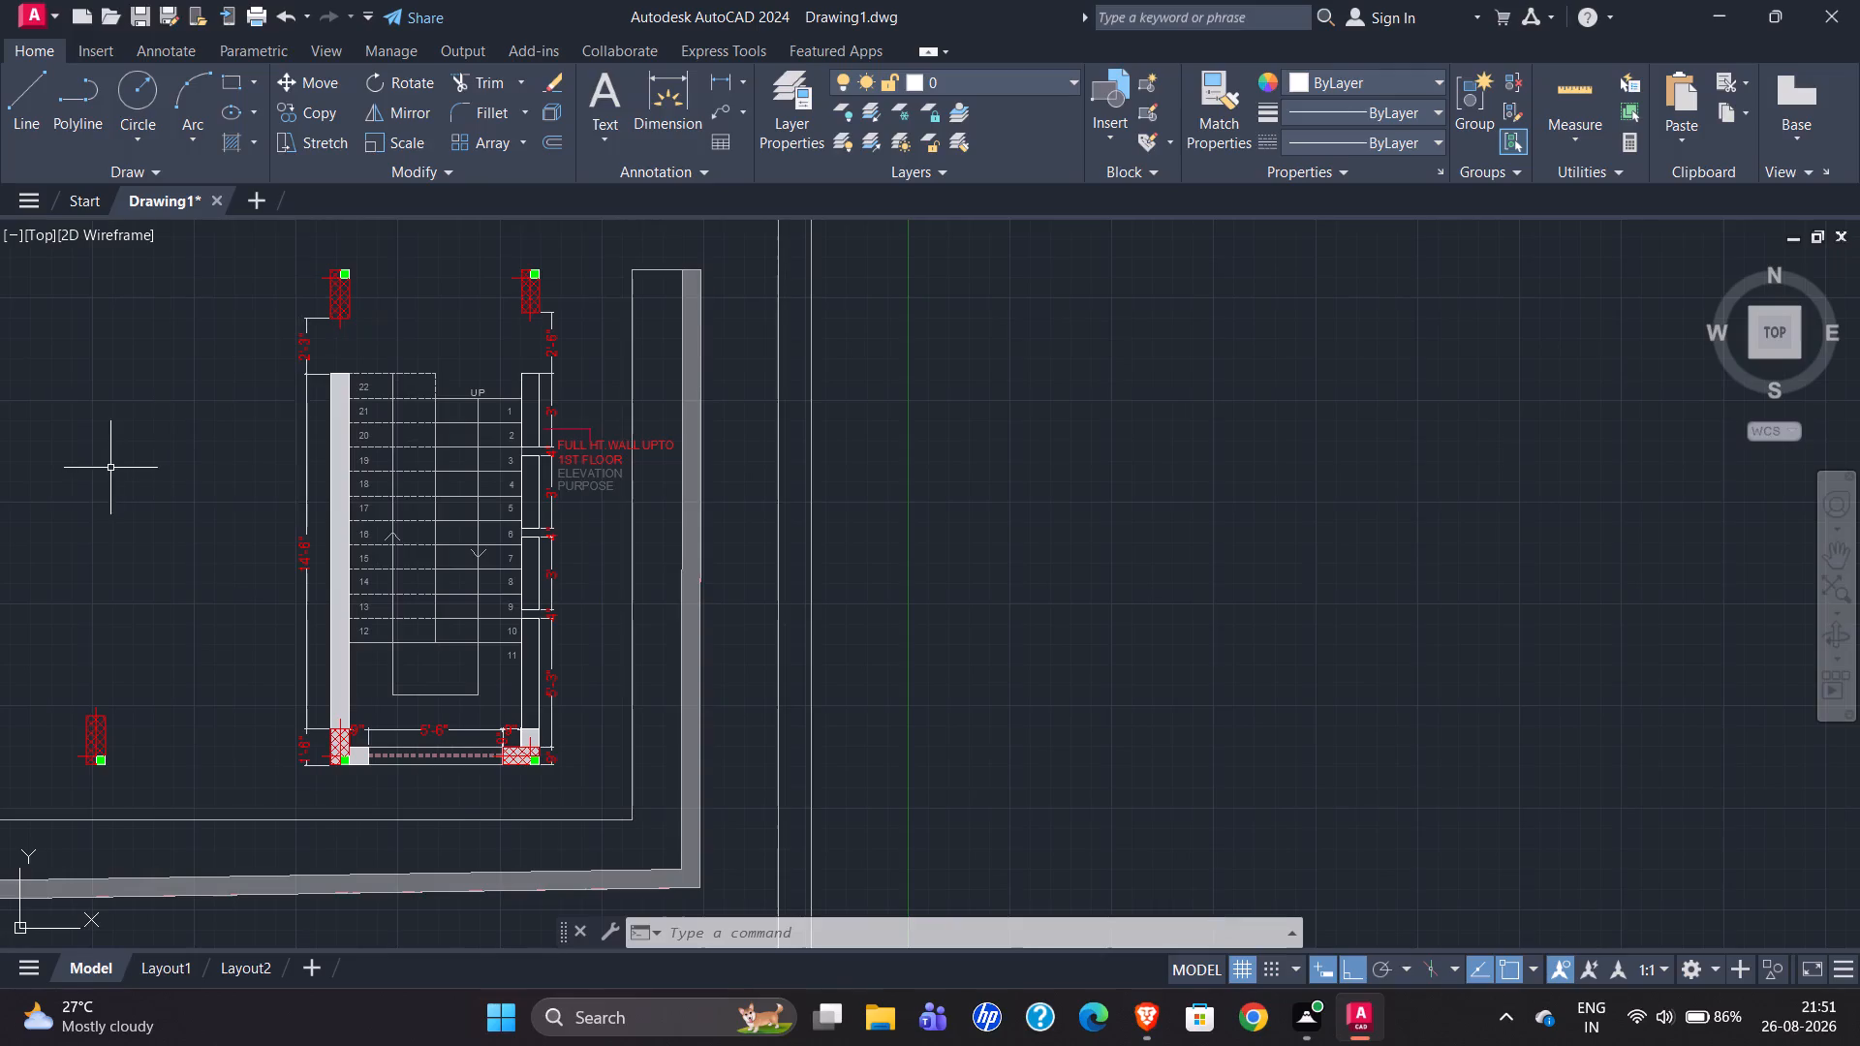
scroll(110, 468, down, 2)
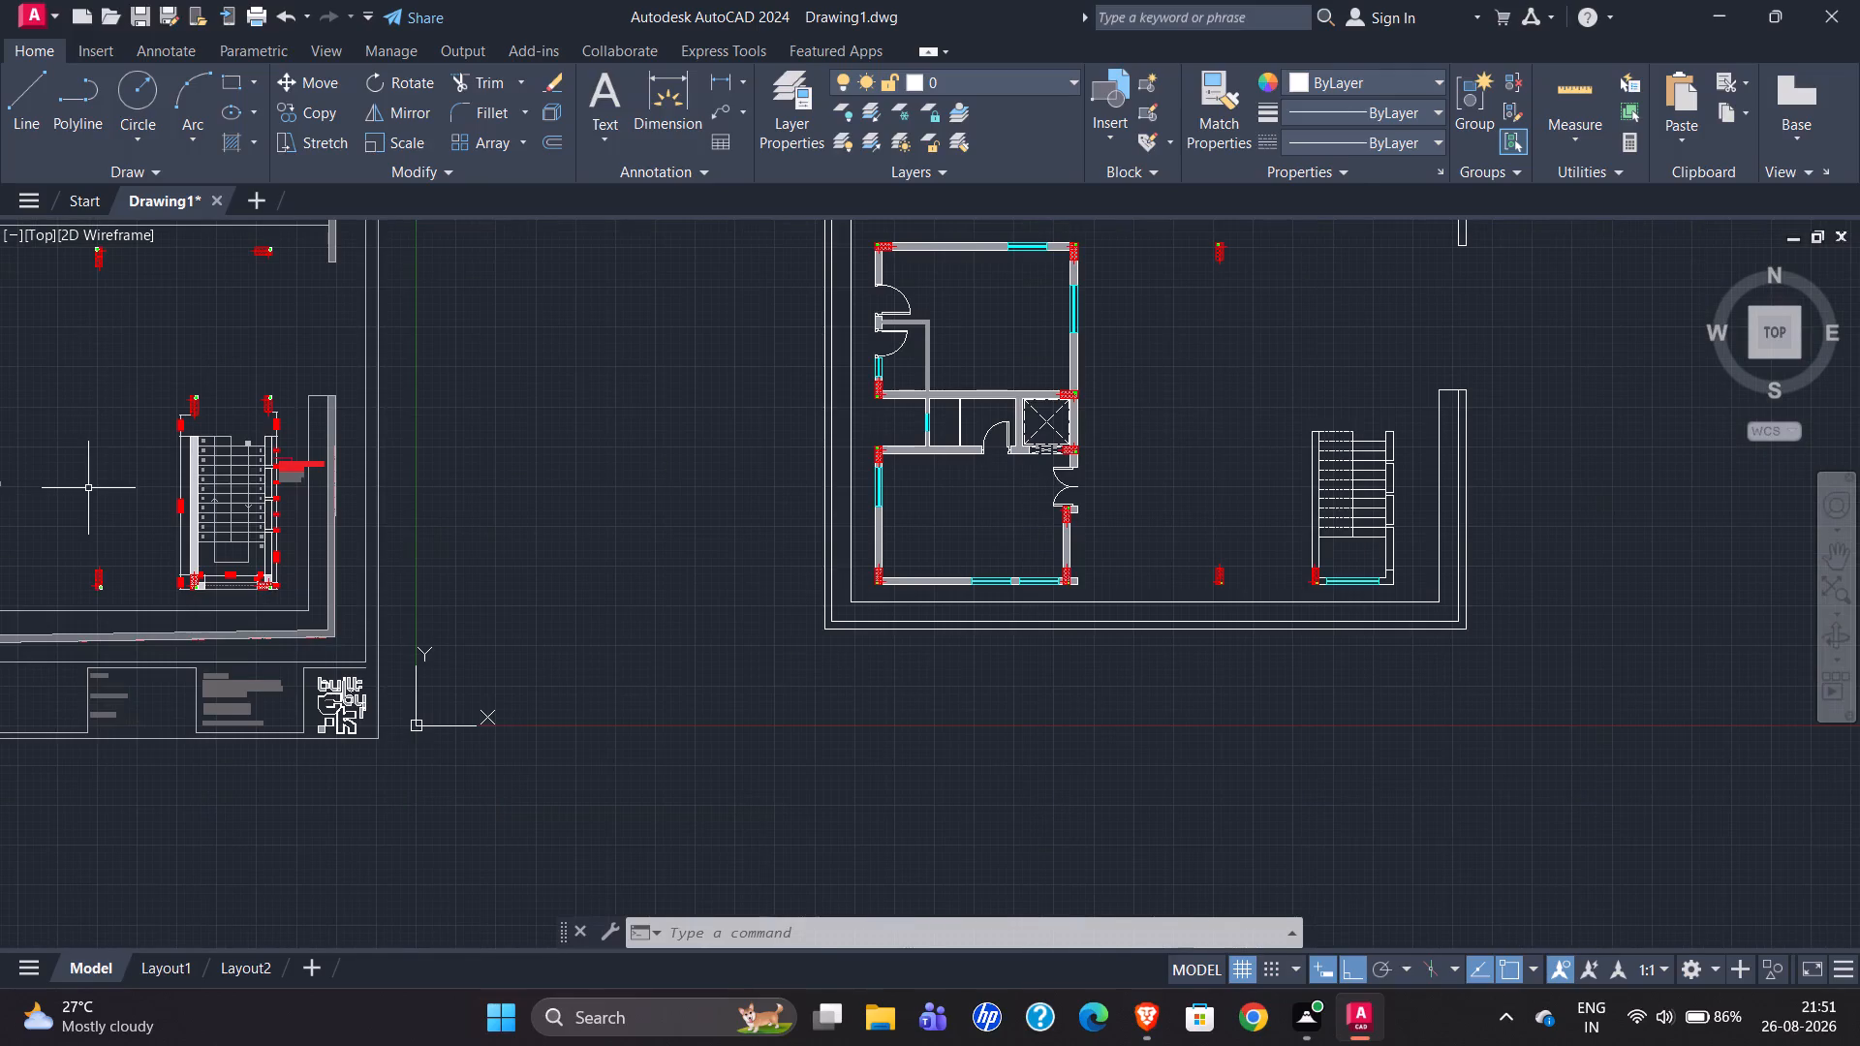
scroll(124, 503, down, 1)
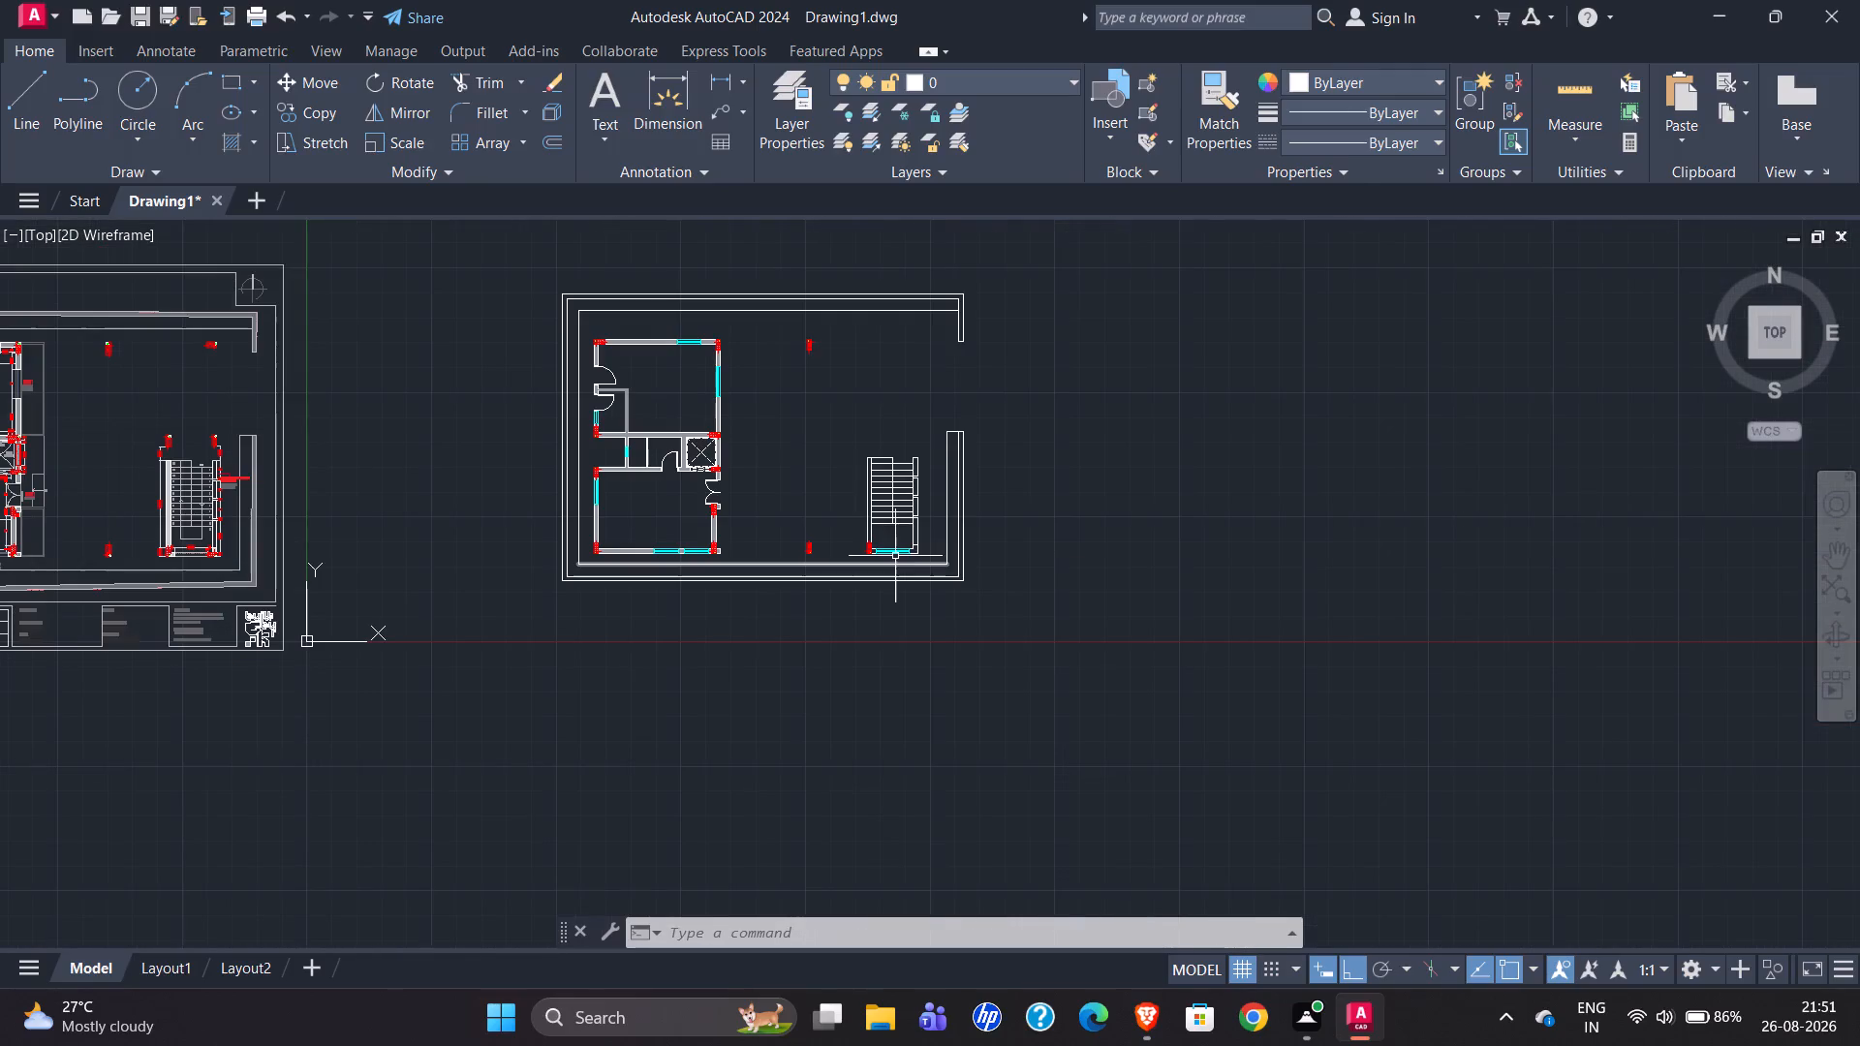
Draw a 2'3" vertical line upward from the outer top corner of the staircase's left wall.
scroll(852, 432, up, 3)
scroll(1049, 554, up, 2)
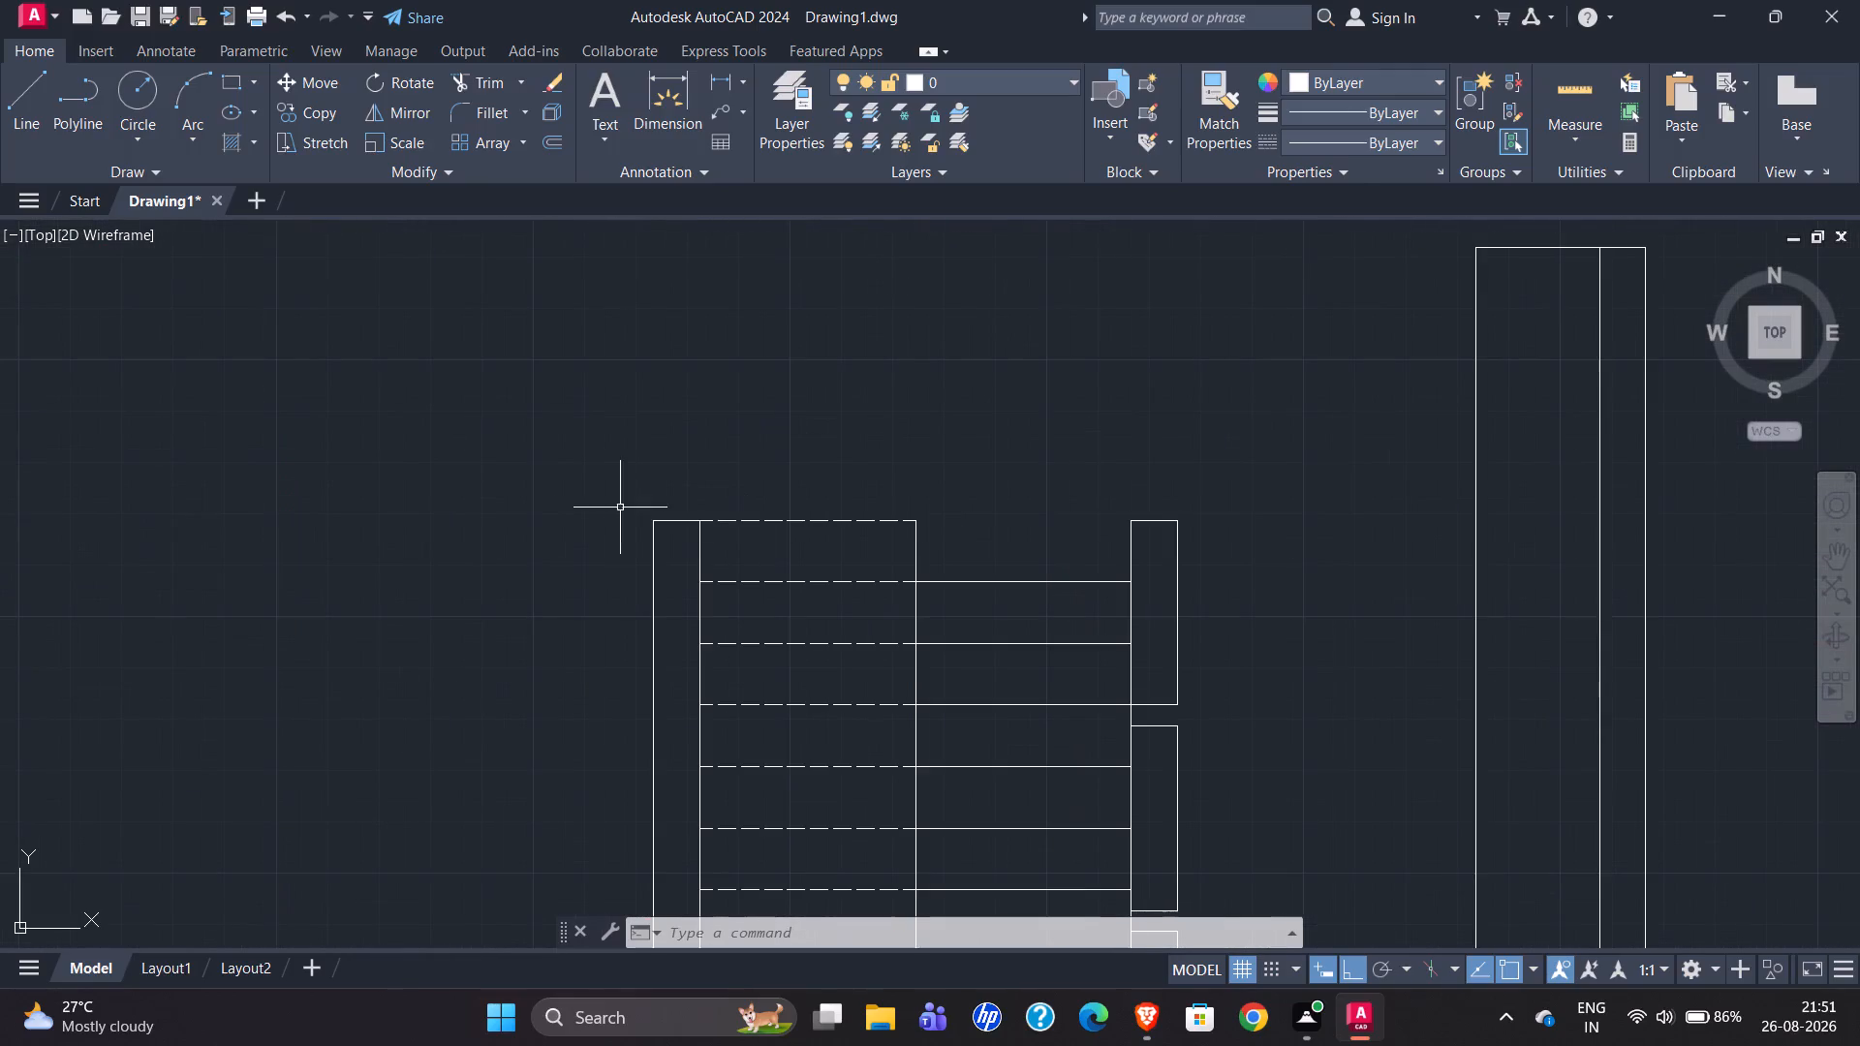
click(11, 122)
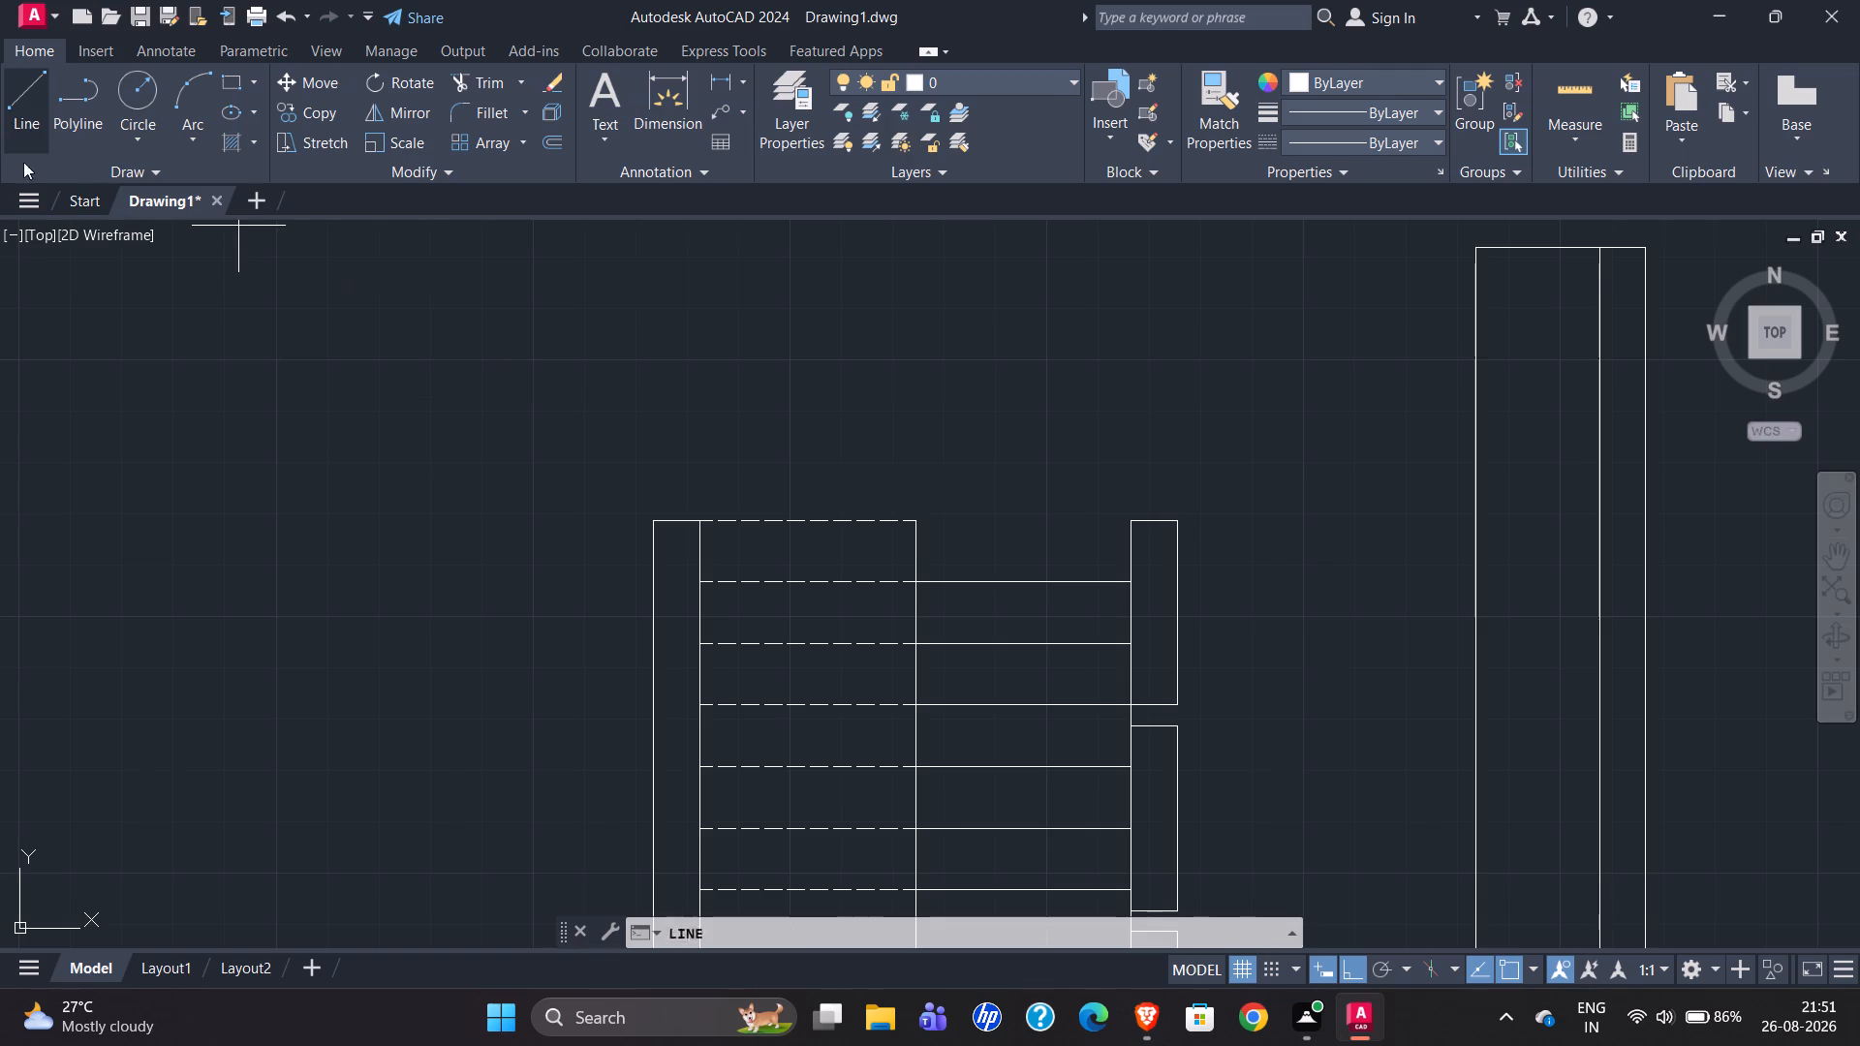
click(654, 524)
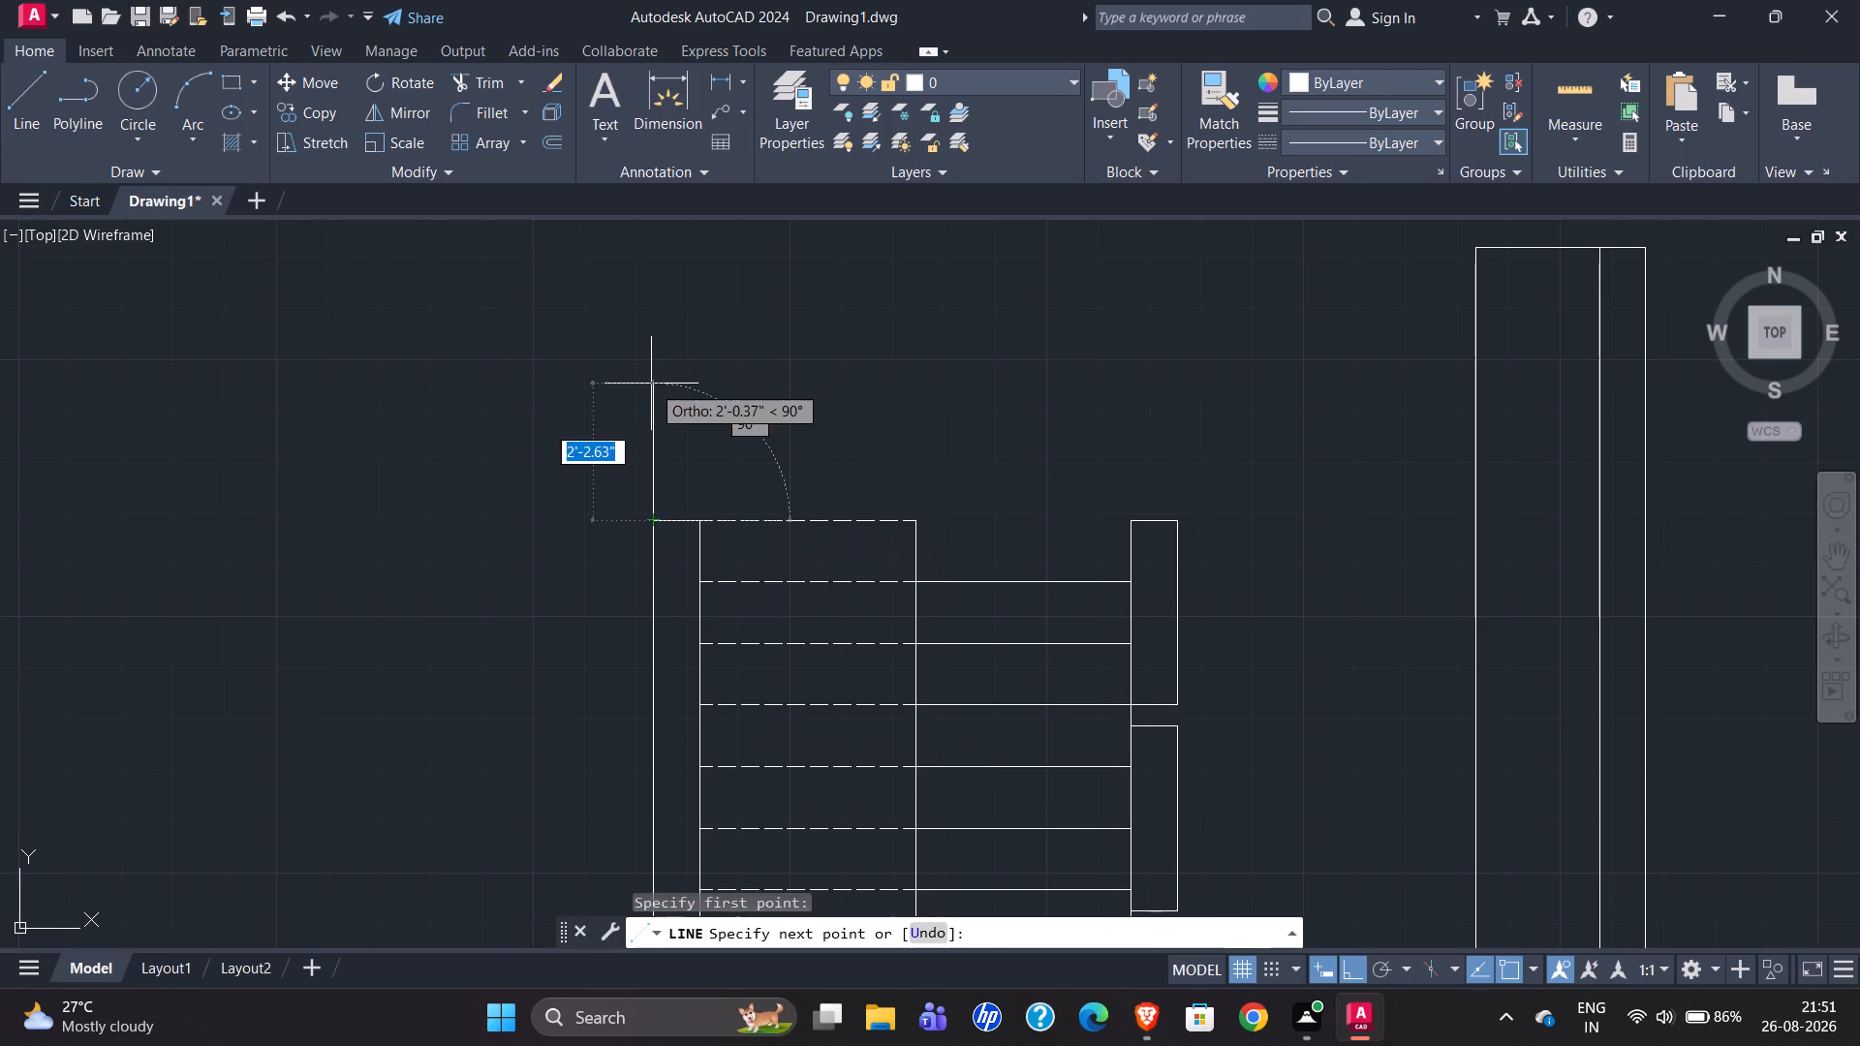
text(2')
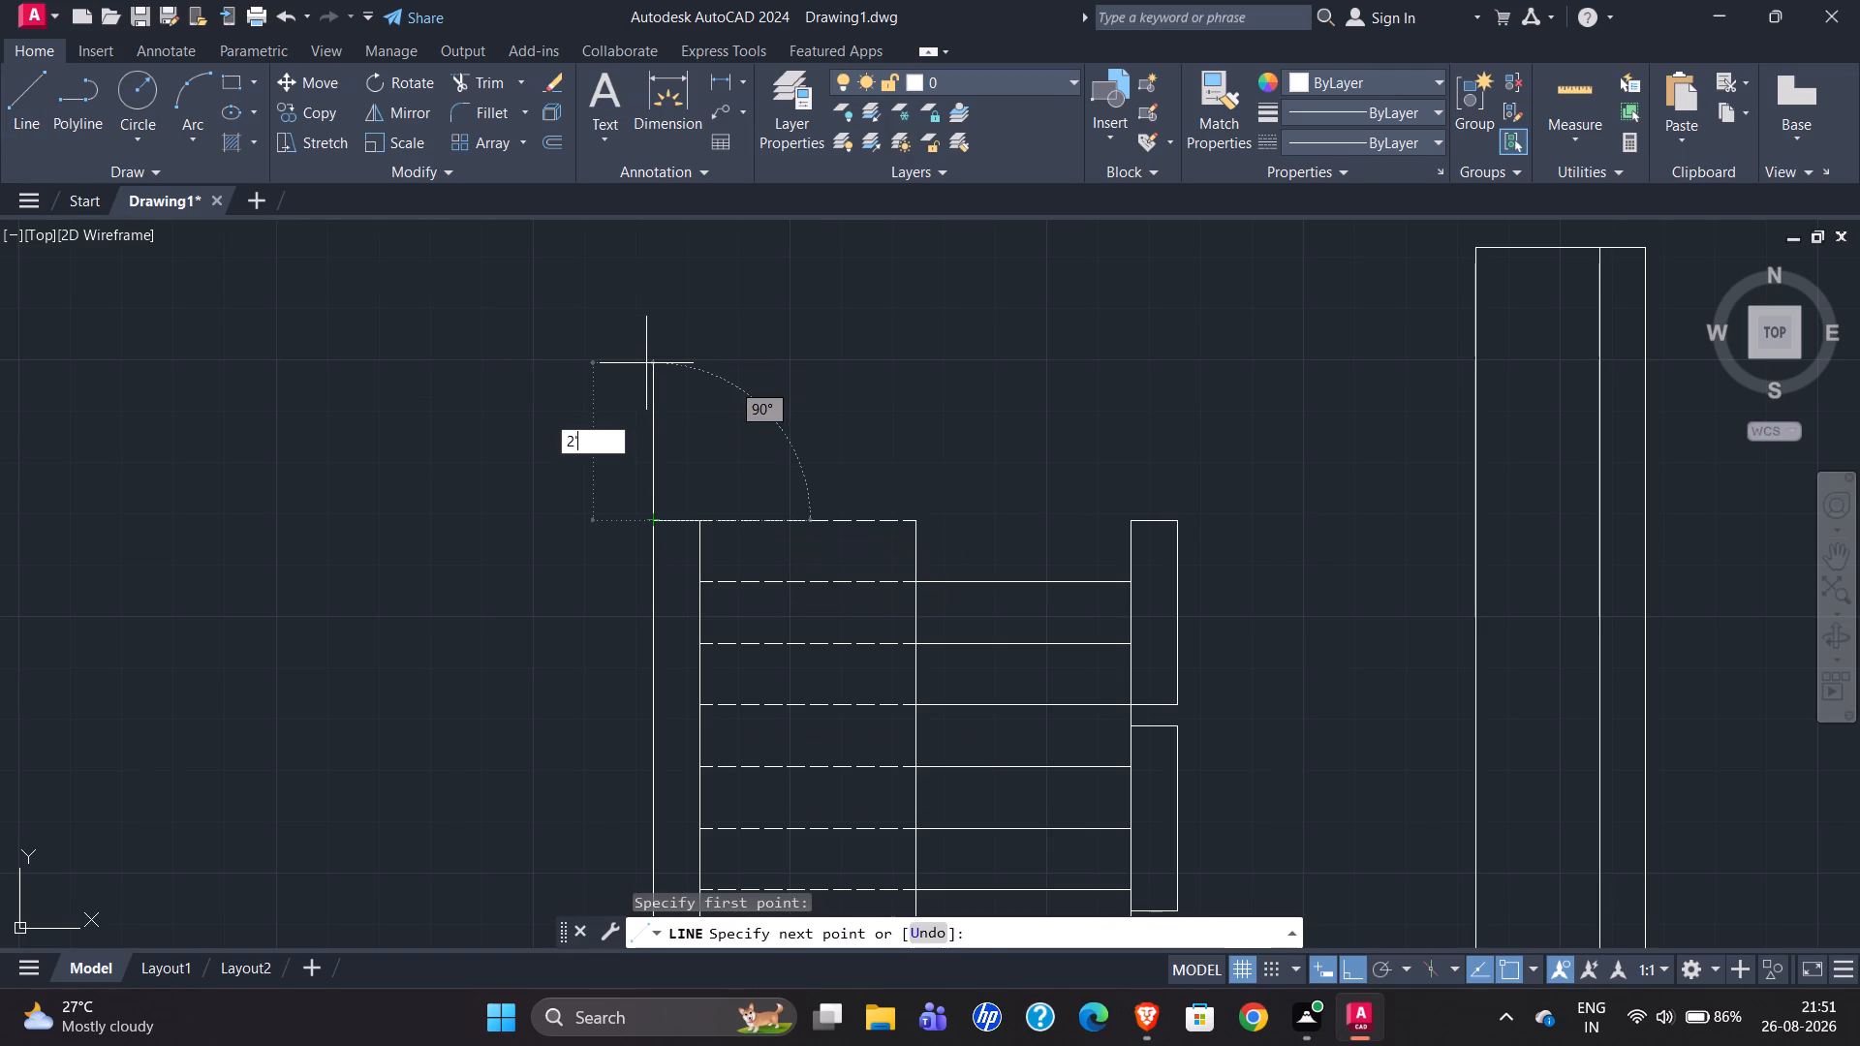
text(3")
key(Return)
key(Escape)
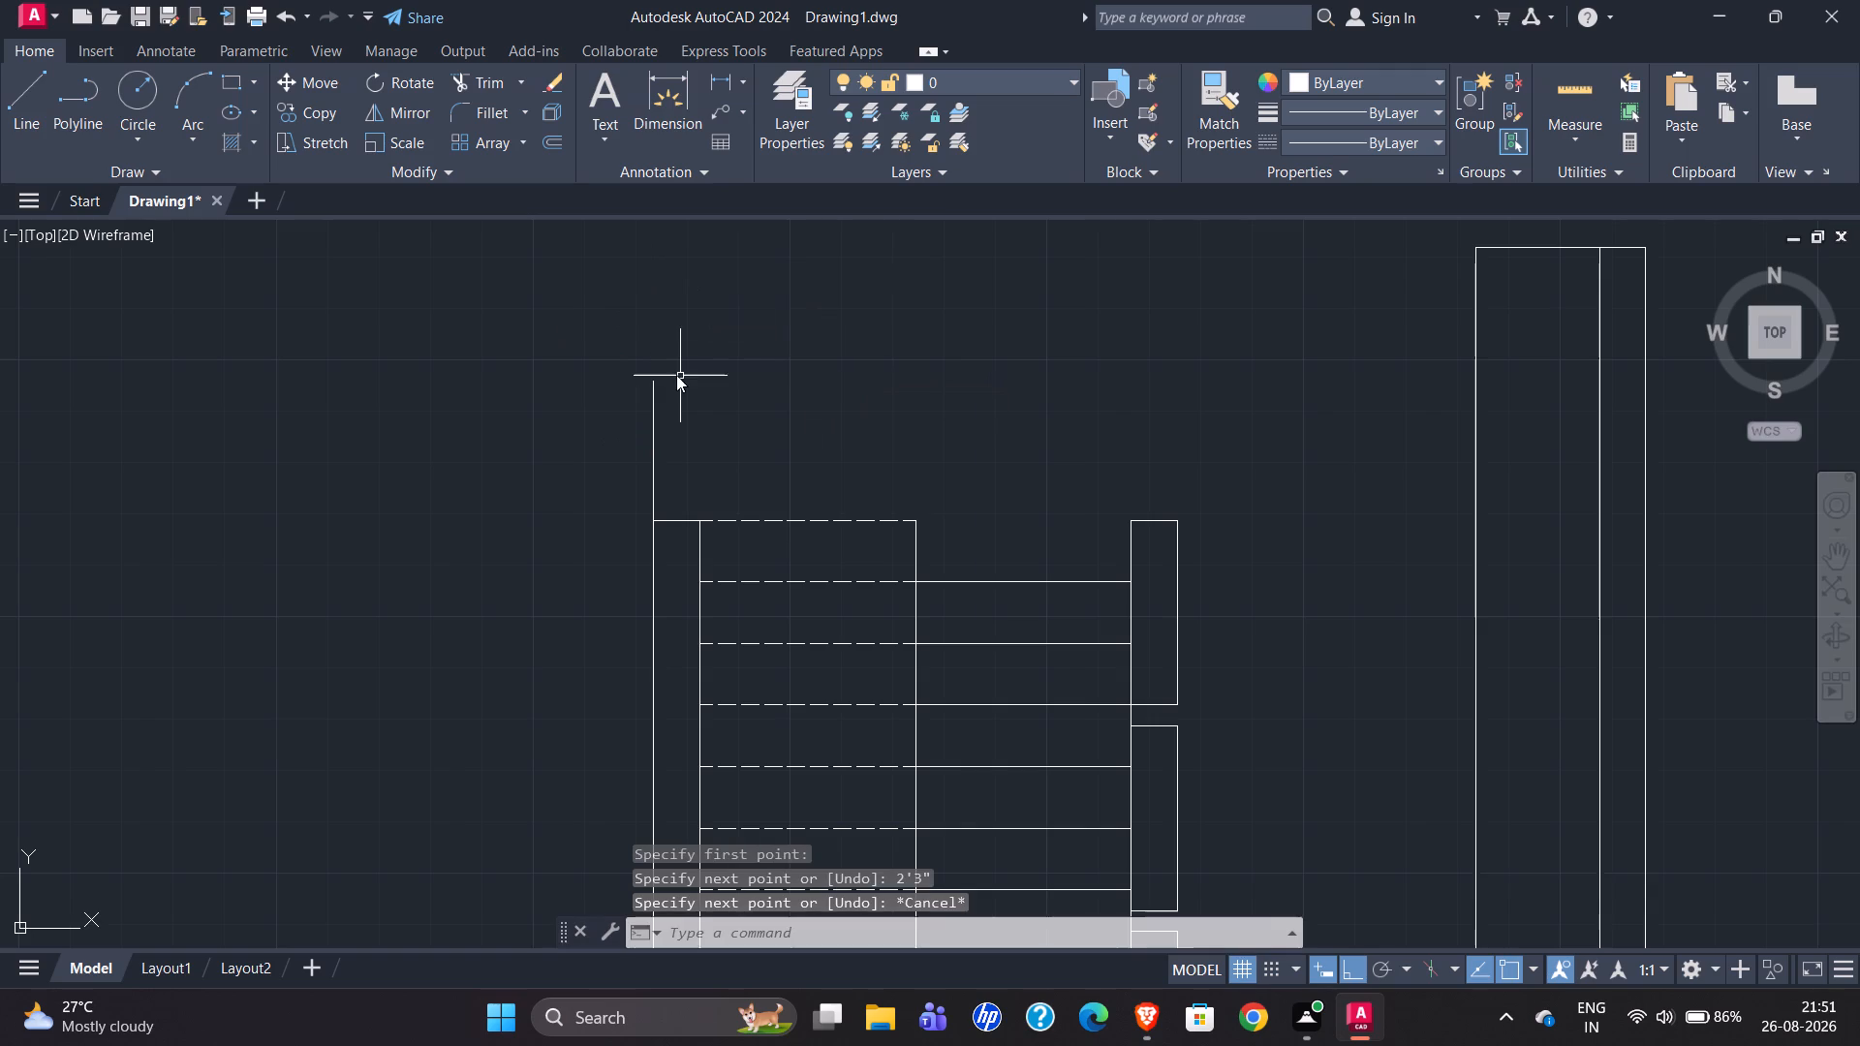
Draw a 2'6" vertical line upward from the outer top corner of the staircase's right wall.
click(19, 137)
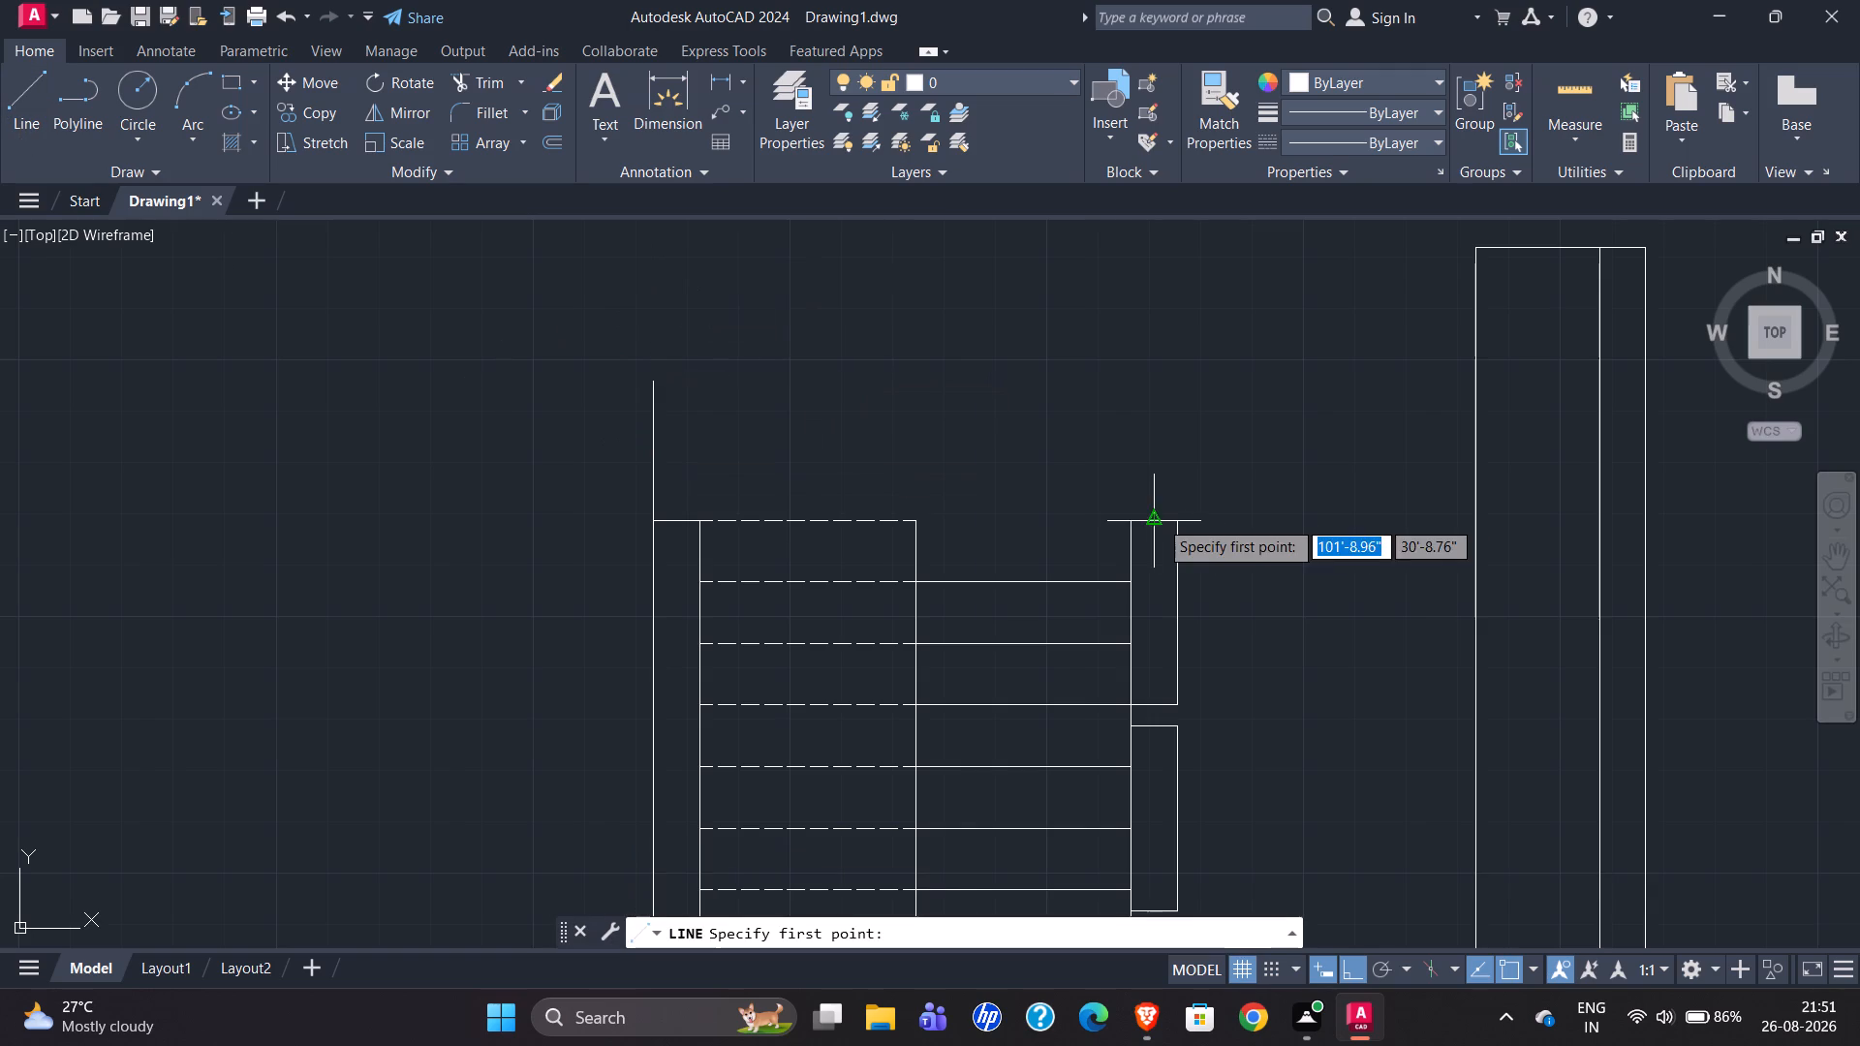
click(1173, 518)
text(2'6")
key(Return)
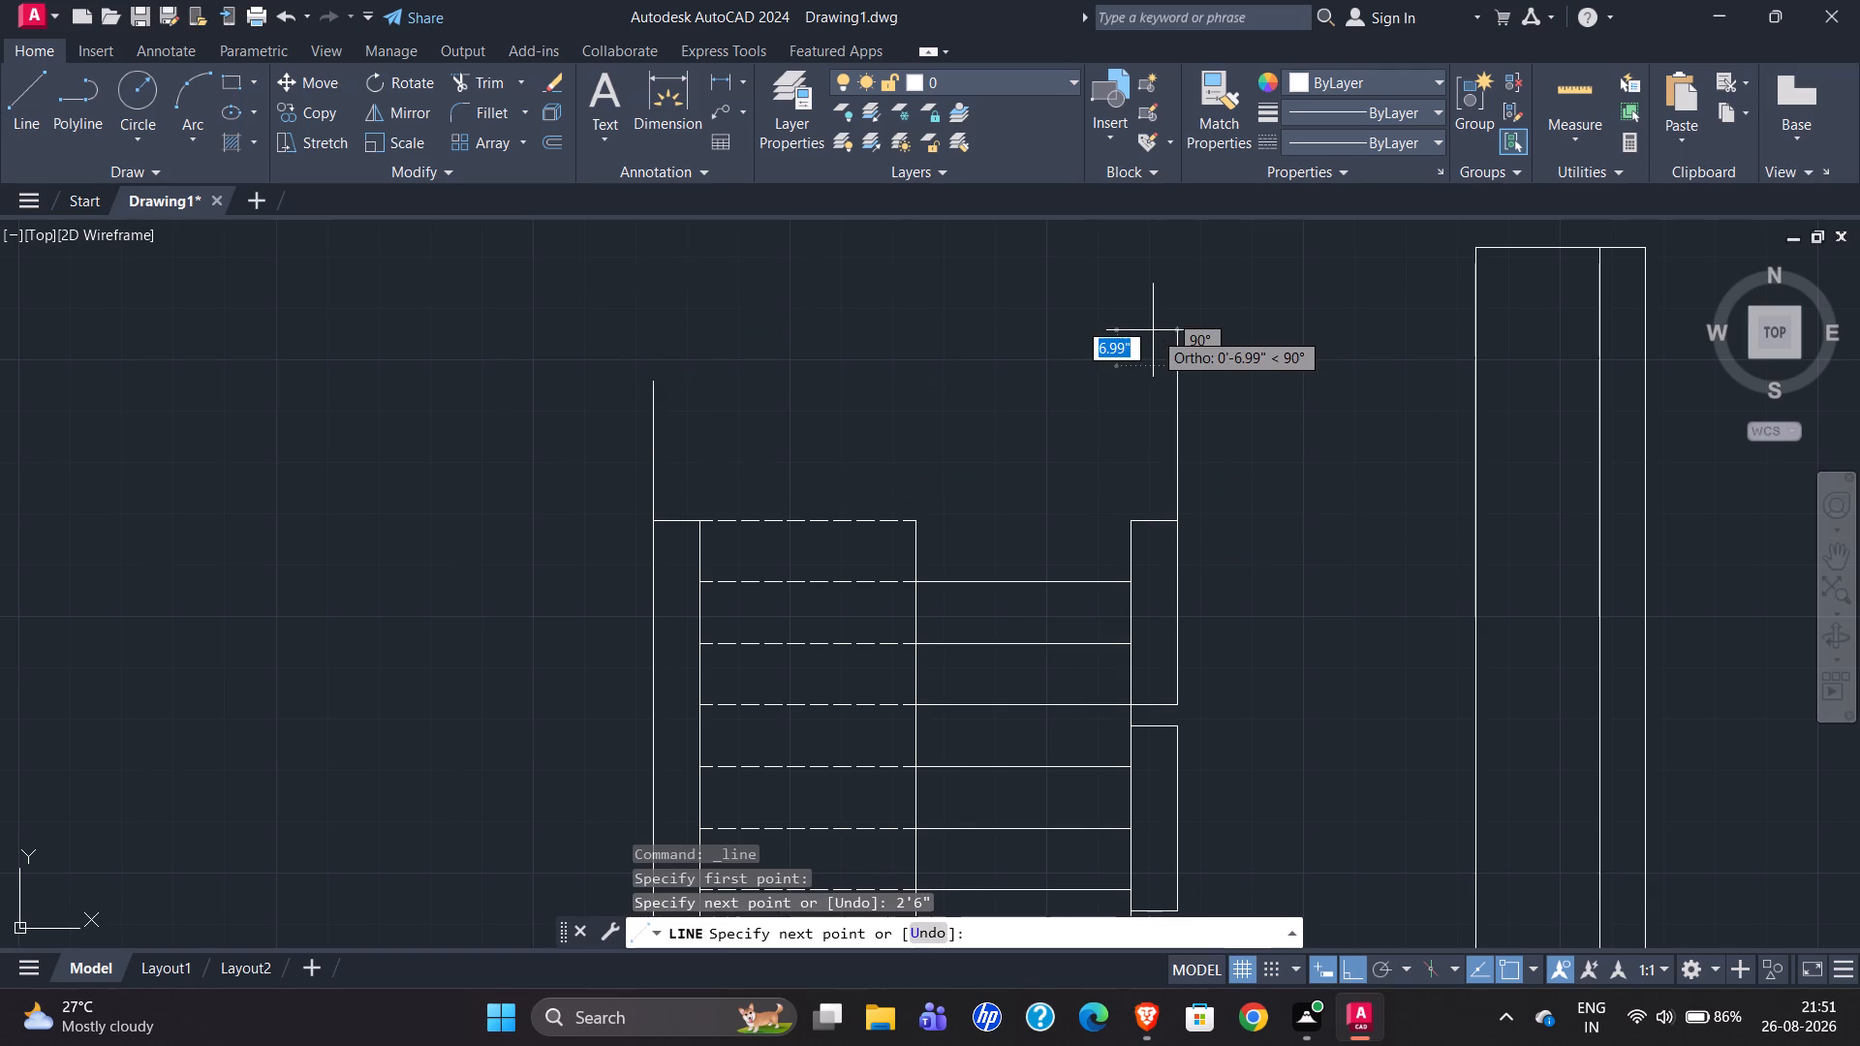
key(Escape)
Mirror the column at the staircase's lower-left corner about a horizontal line through the left wall's midpoint, keeping the original.
scroll(790, 313, down, 2)
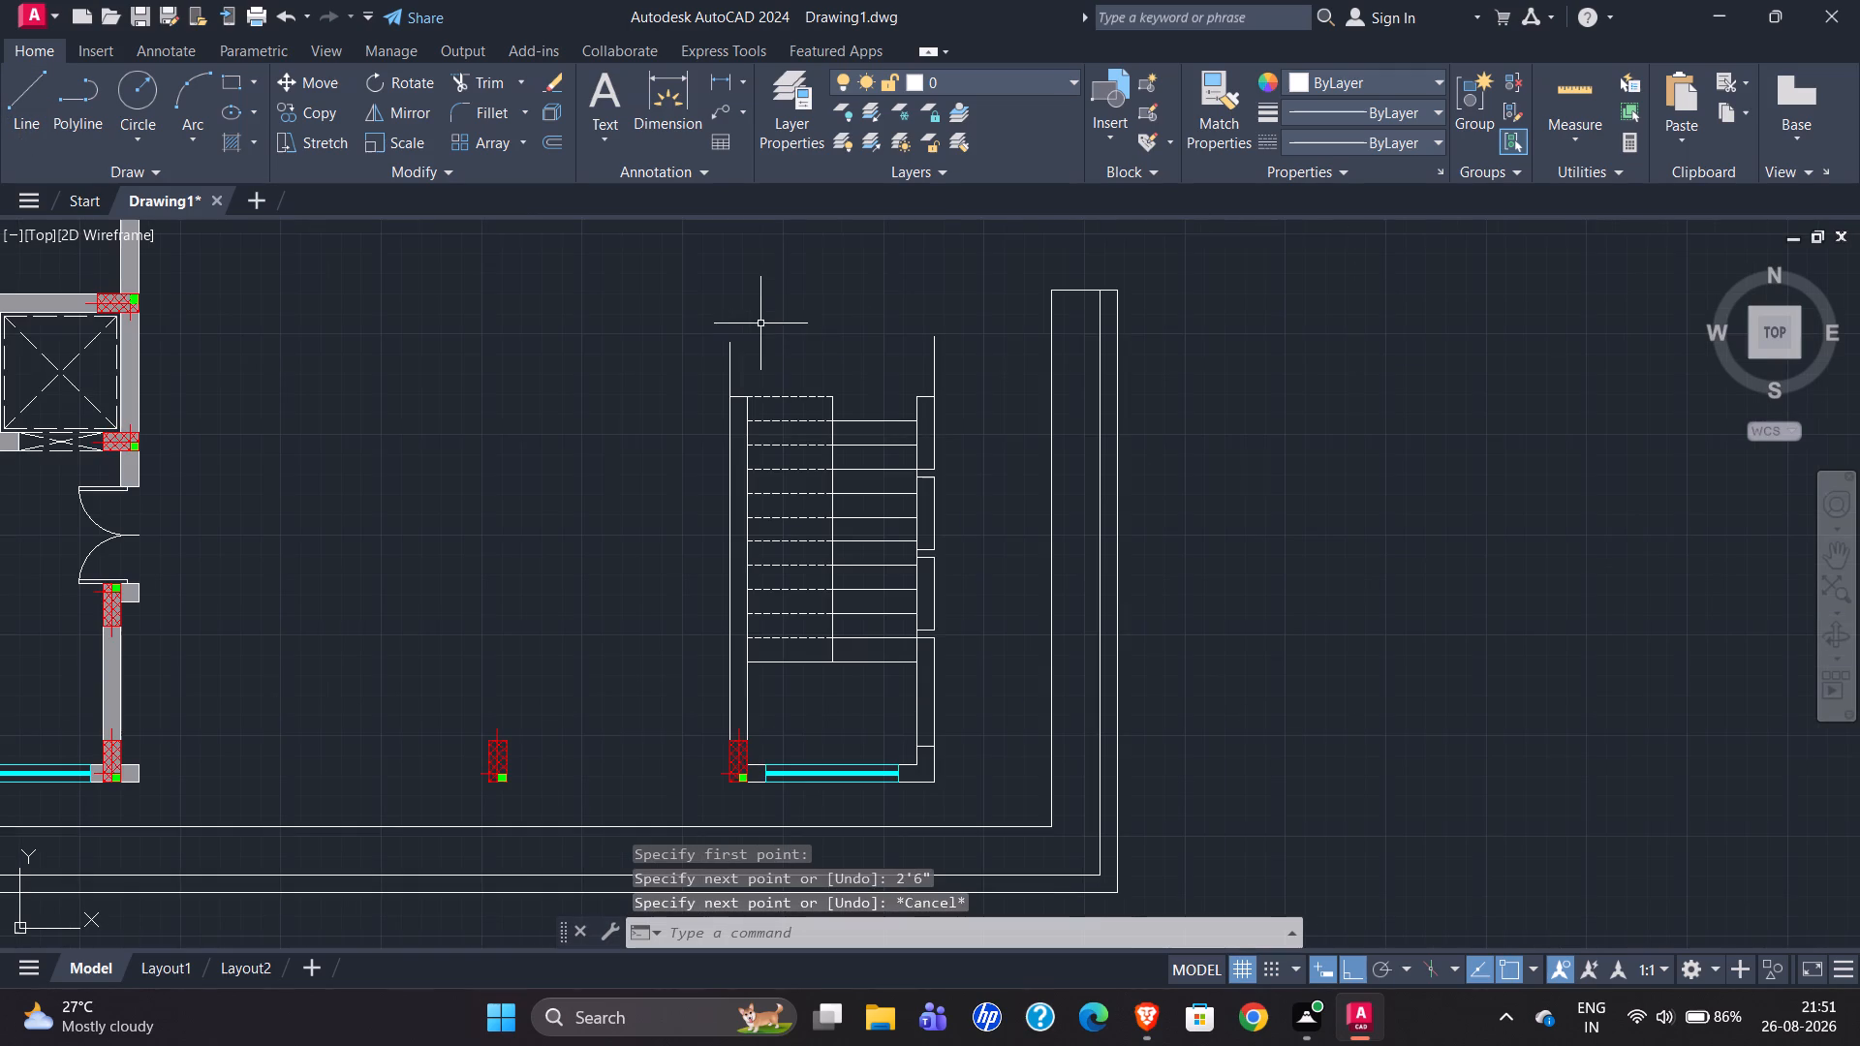
scroll(724, 824, up, 2)
click(679, 581)
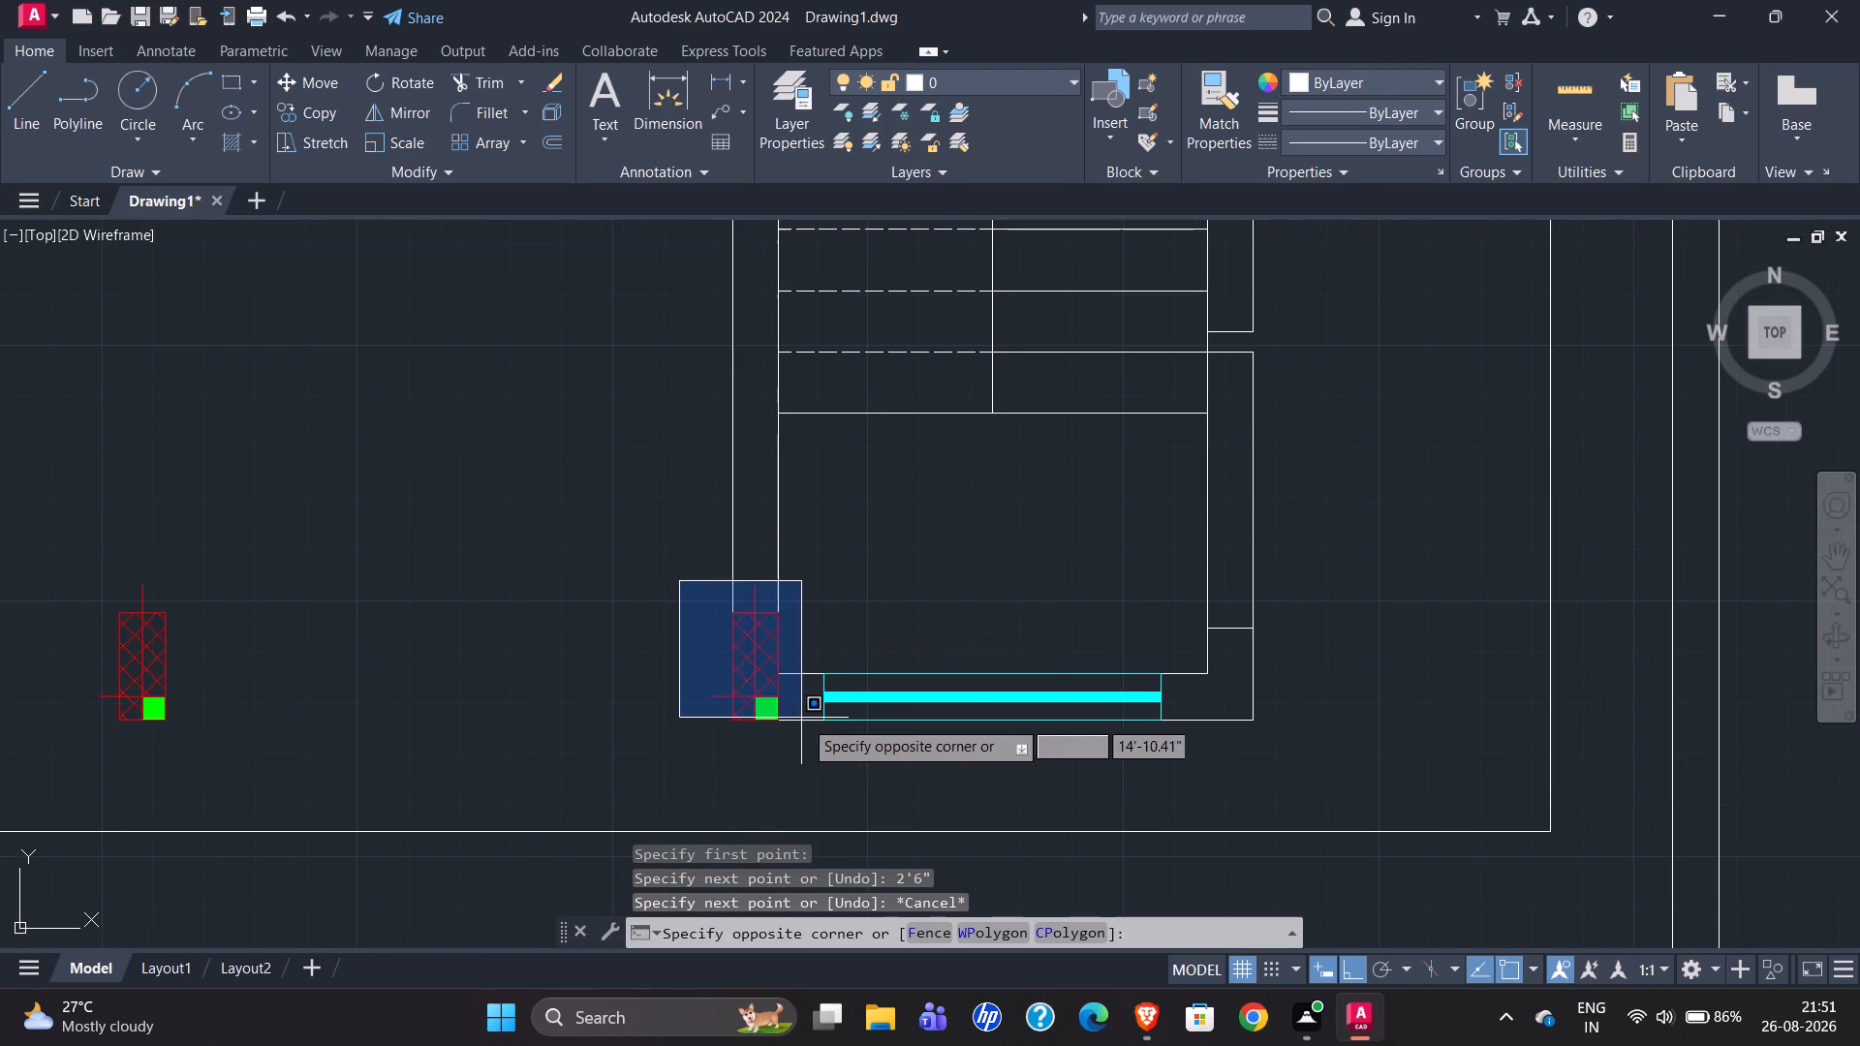
click(814, 764)
text(mi)
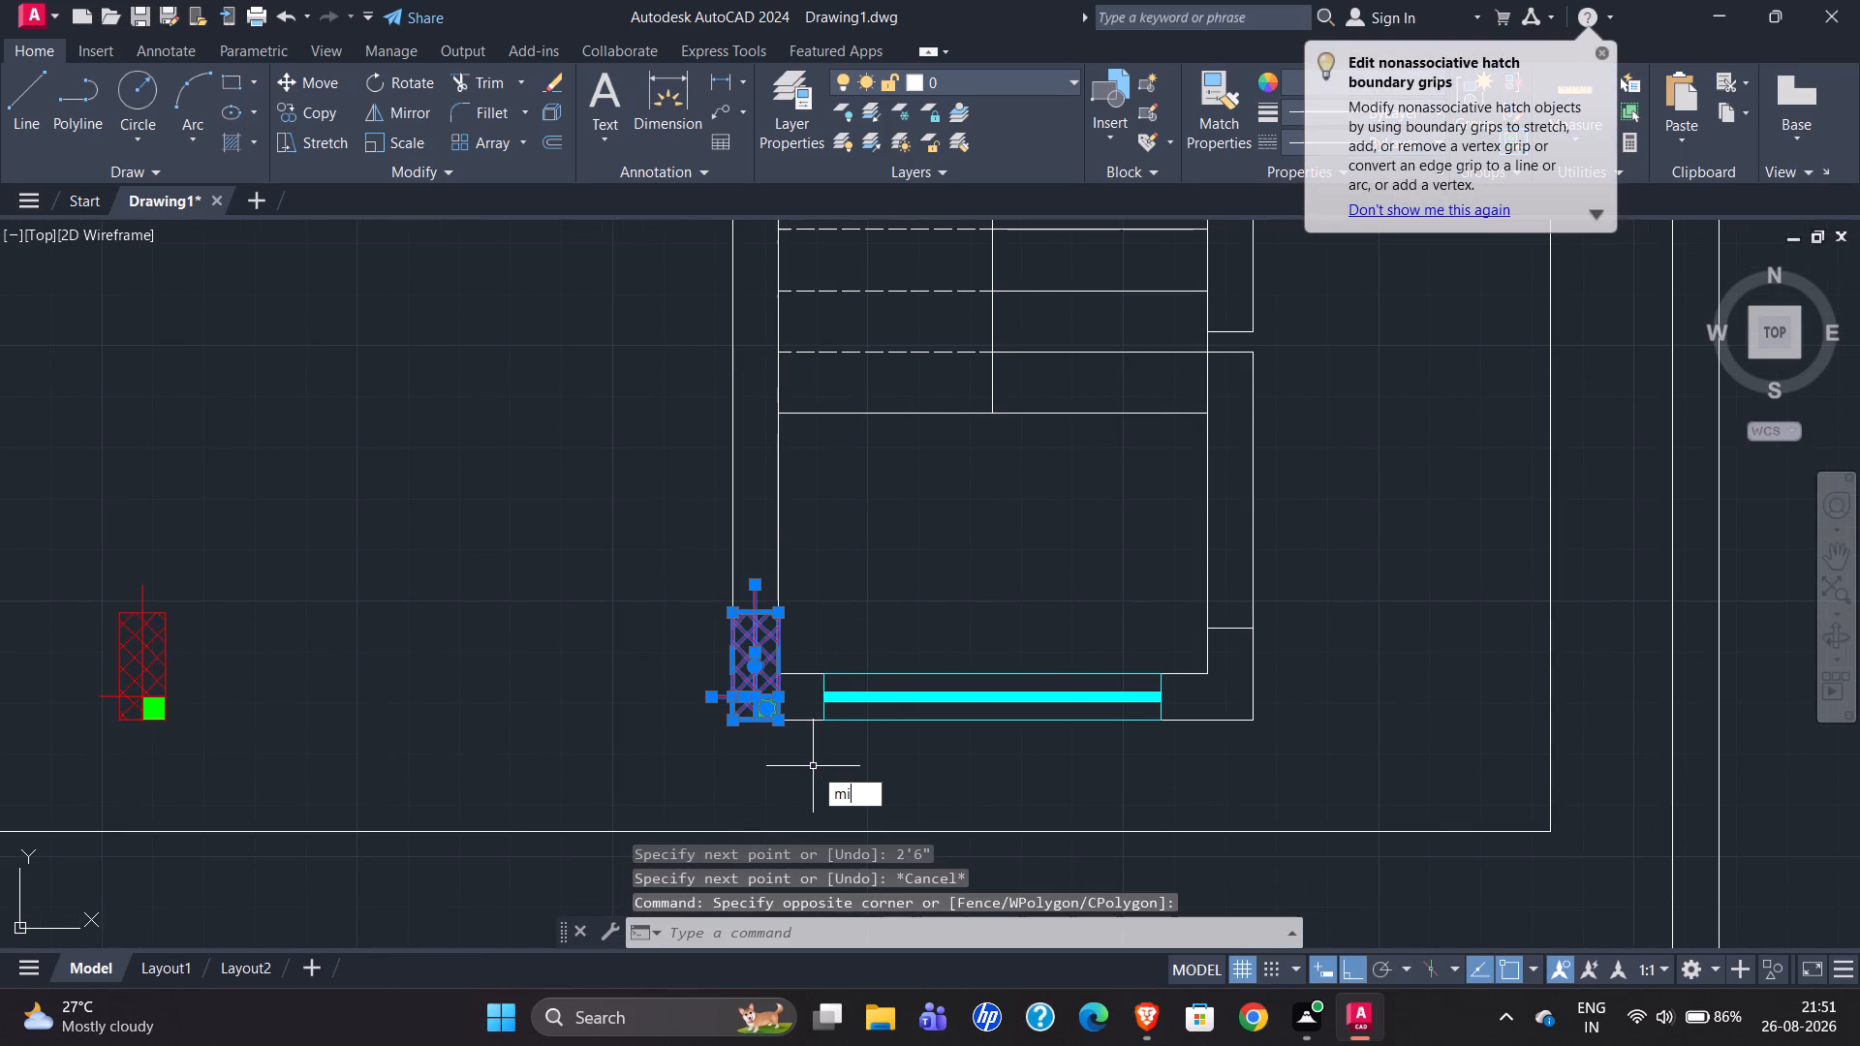
key(Return)
scroll(695, 582, down, 2)
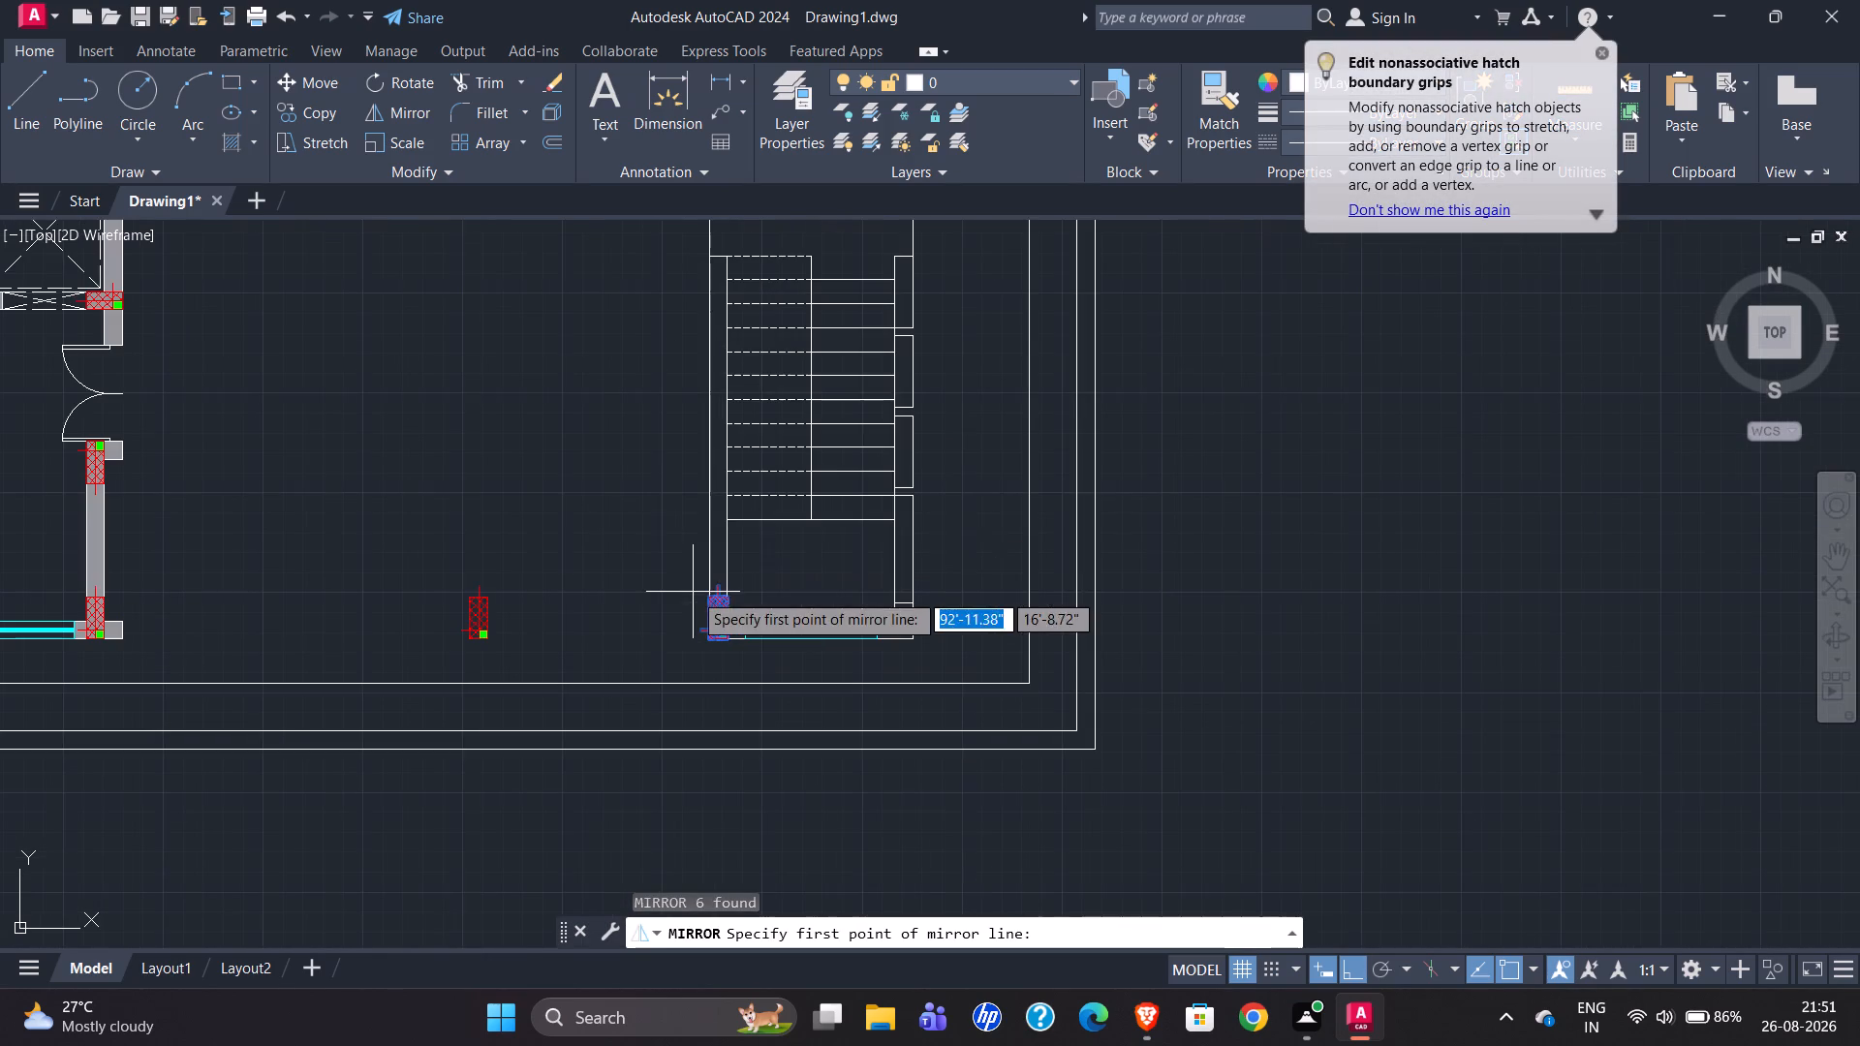
click(713, 454)
click(570, 429)
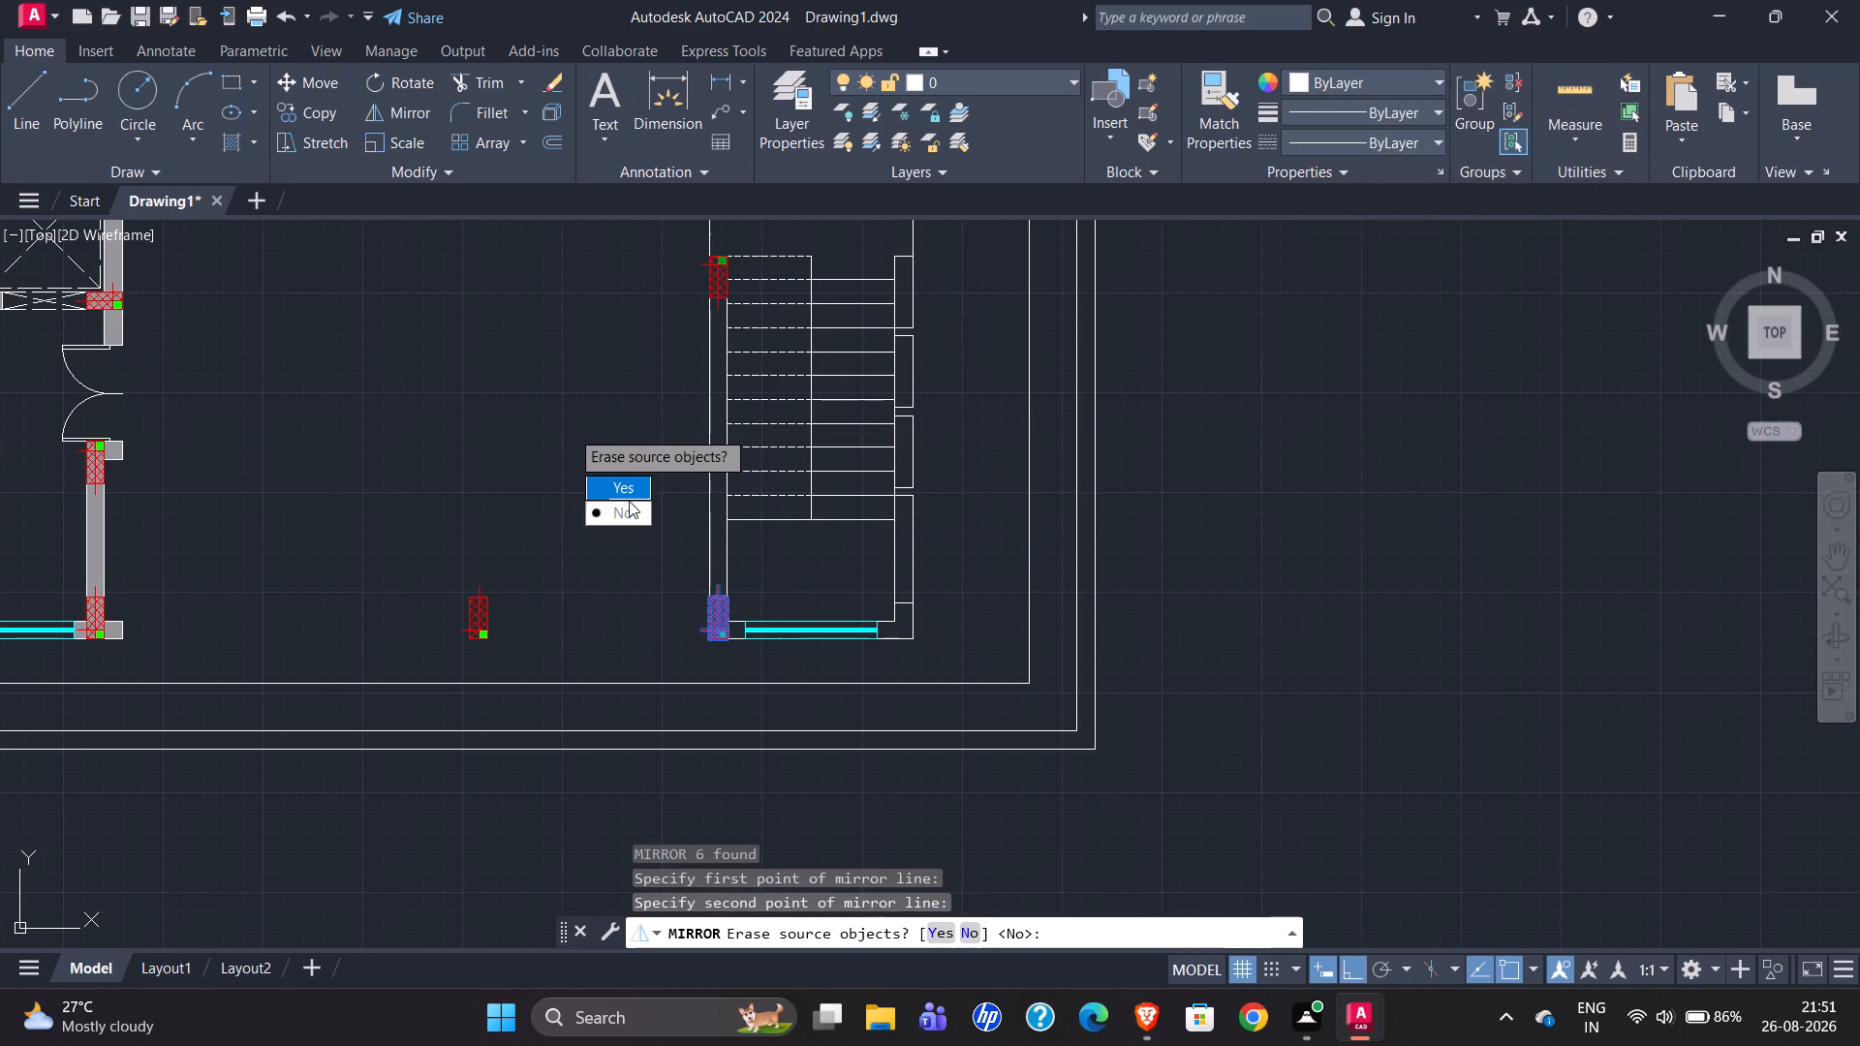
drag(627, 508, 570, 430)
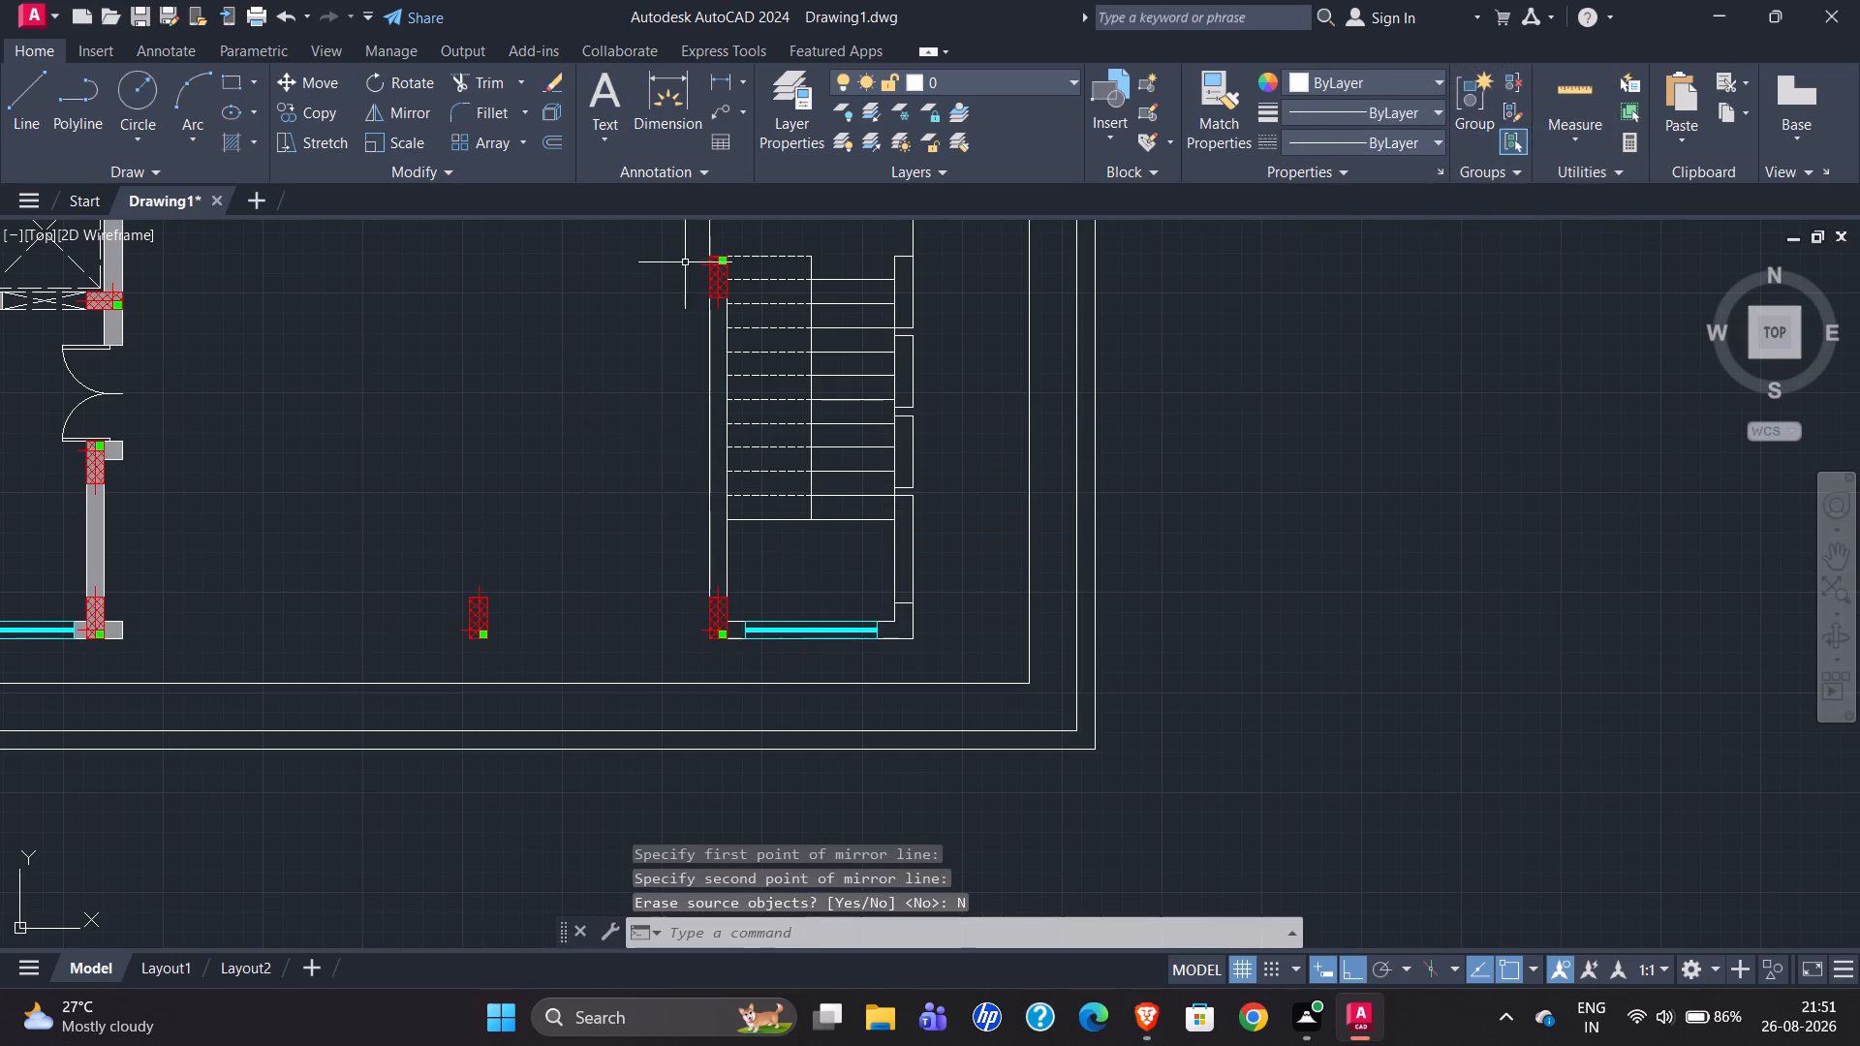
Move the mirrored column, including its centre lines, from its lower-left corner to the top end of the 2'3" guide line.
scroll(611, 496, down, 1)
scroll(666, 335, up, 5)
click(672, 403)
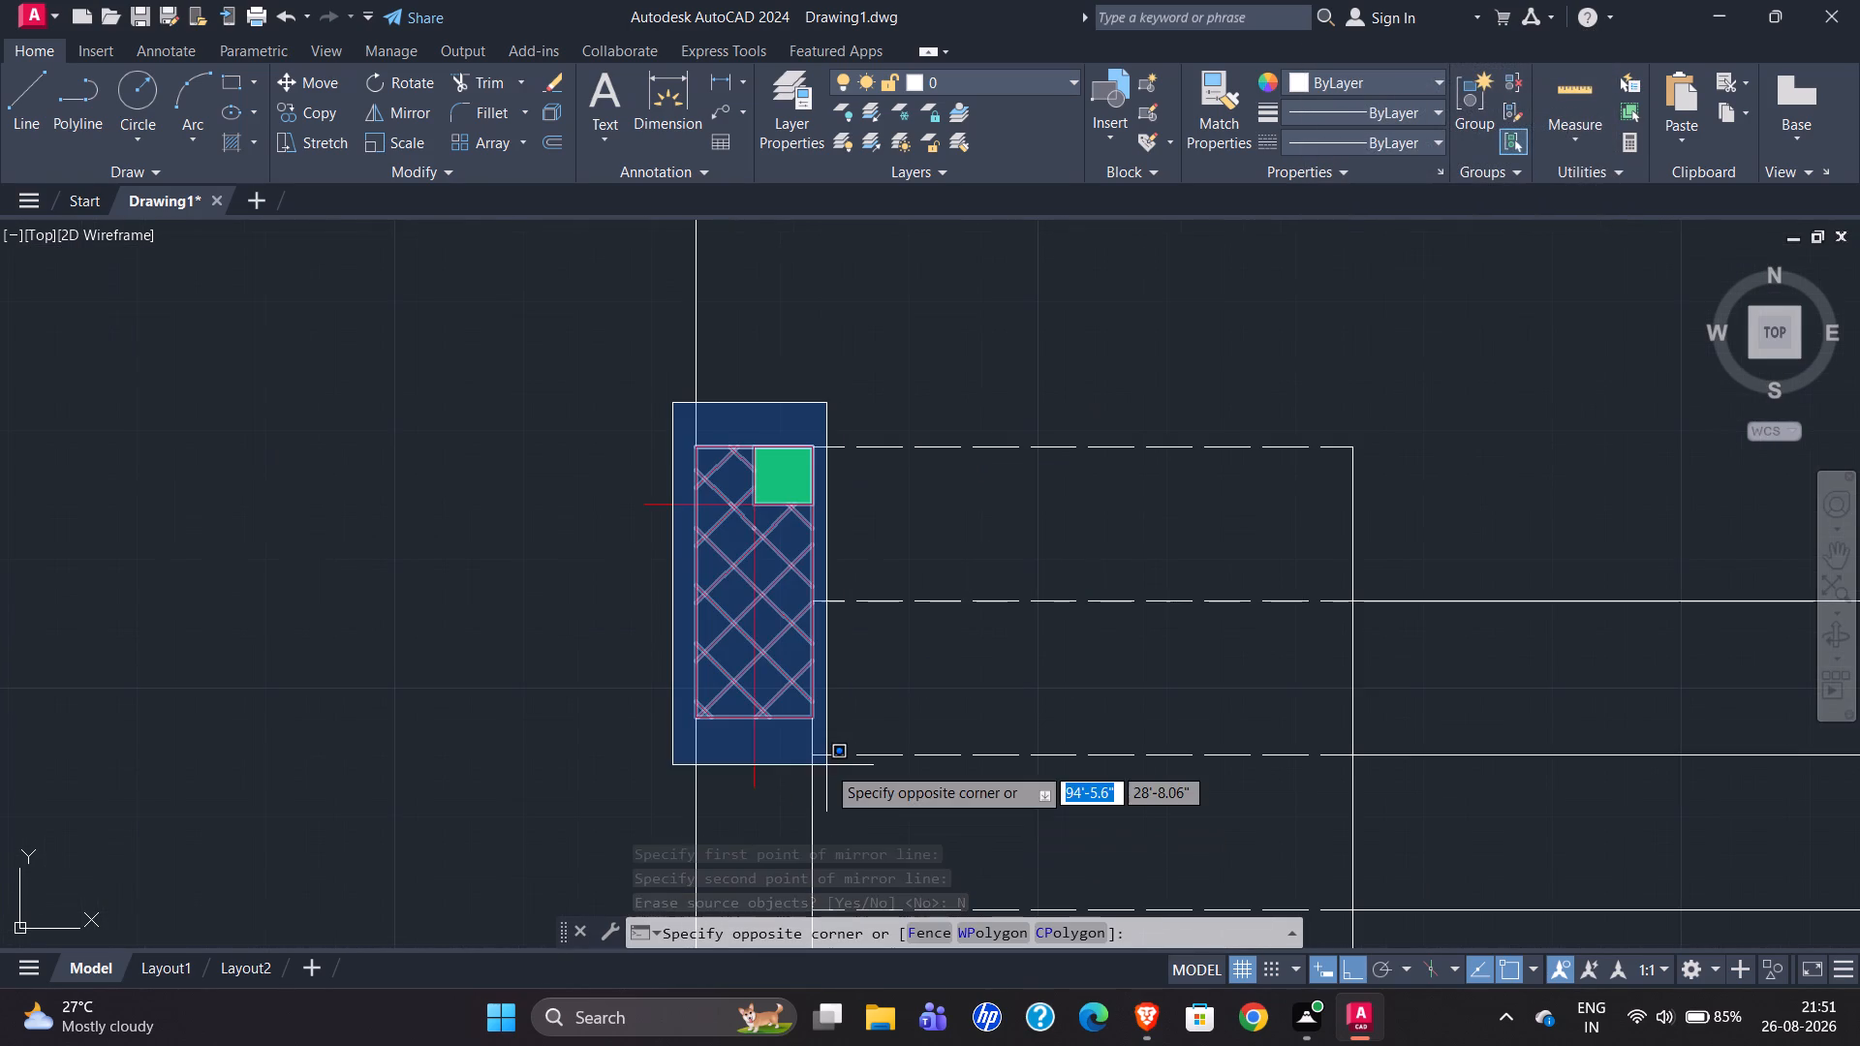
click(825, 807)
click(647, 501)
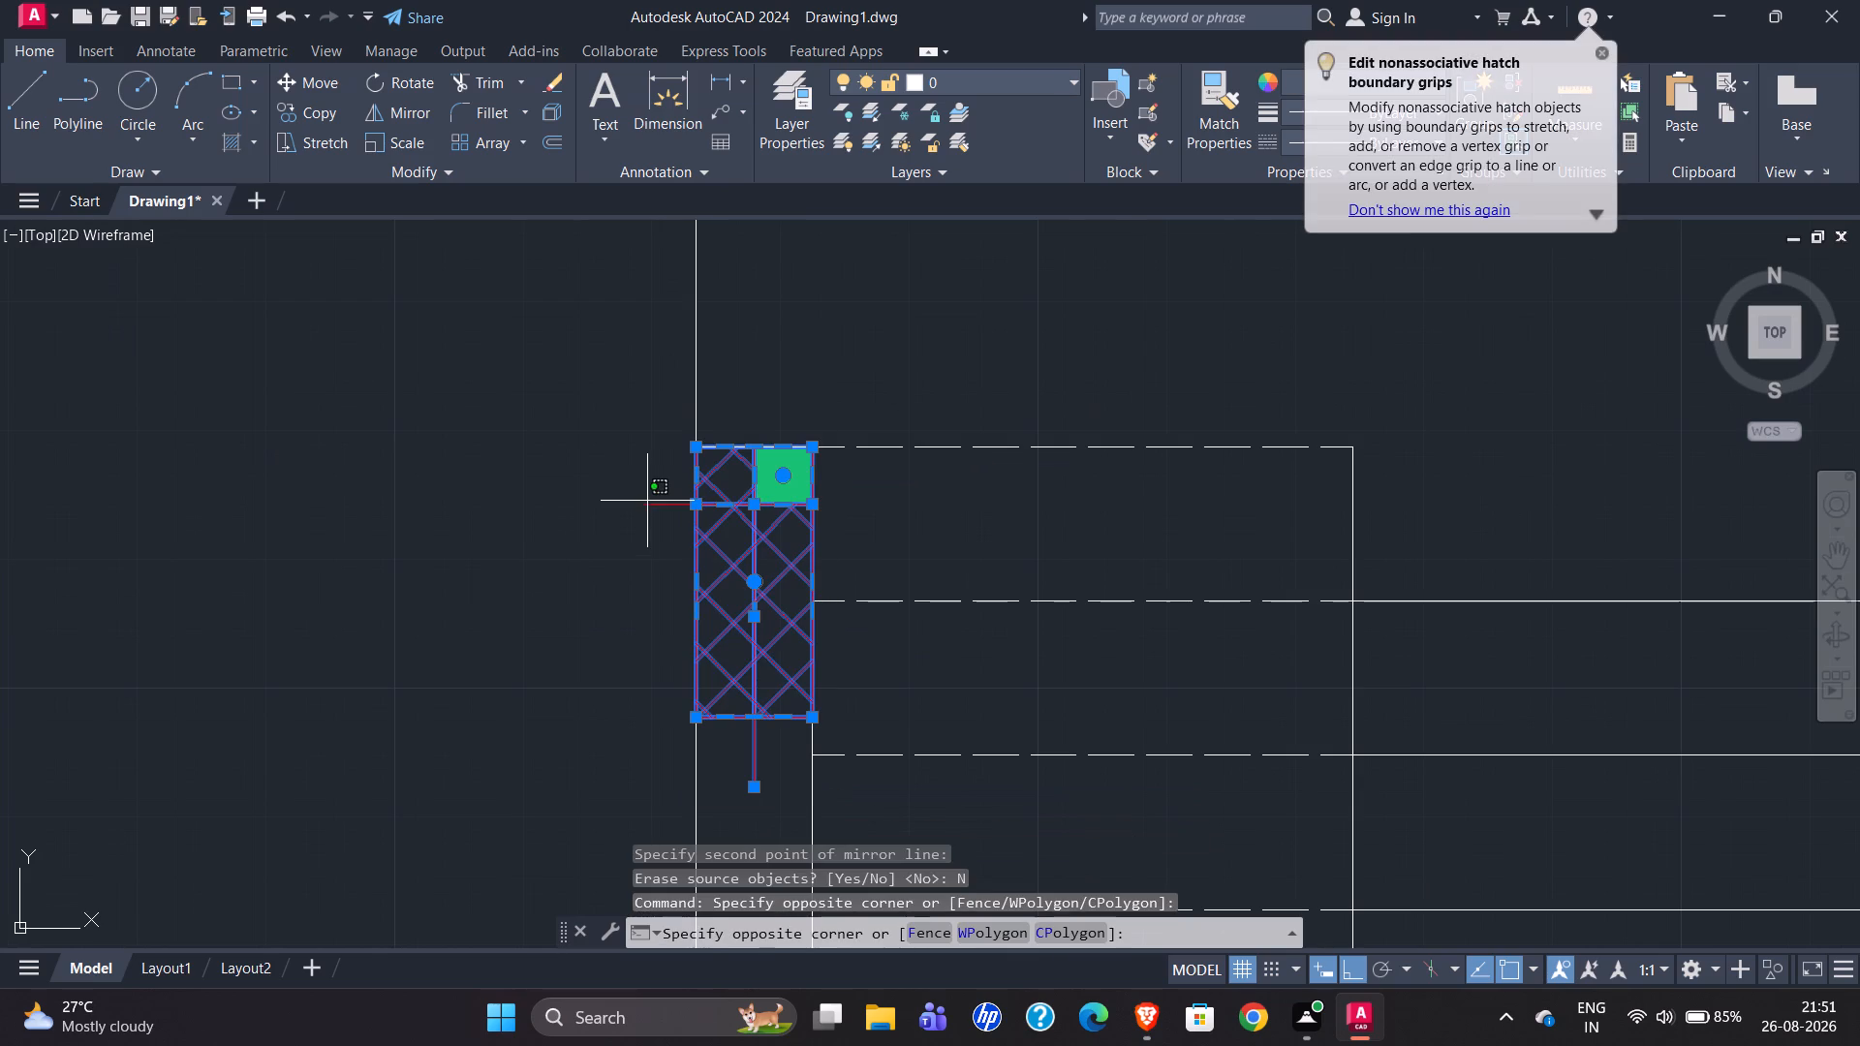
click(664, 508)
click(666, 506)
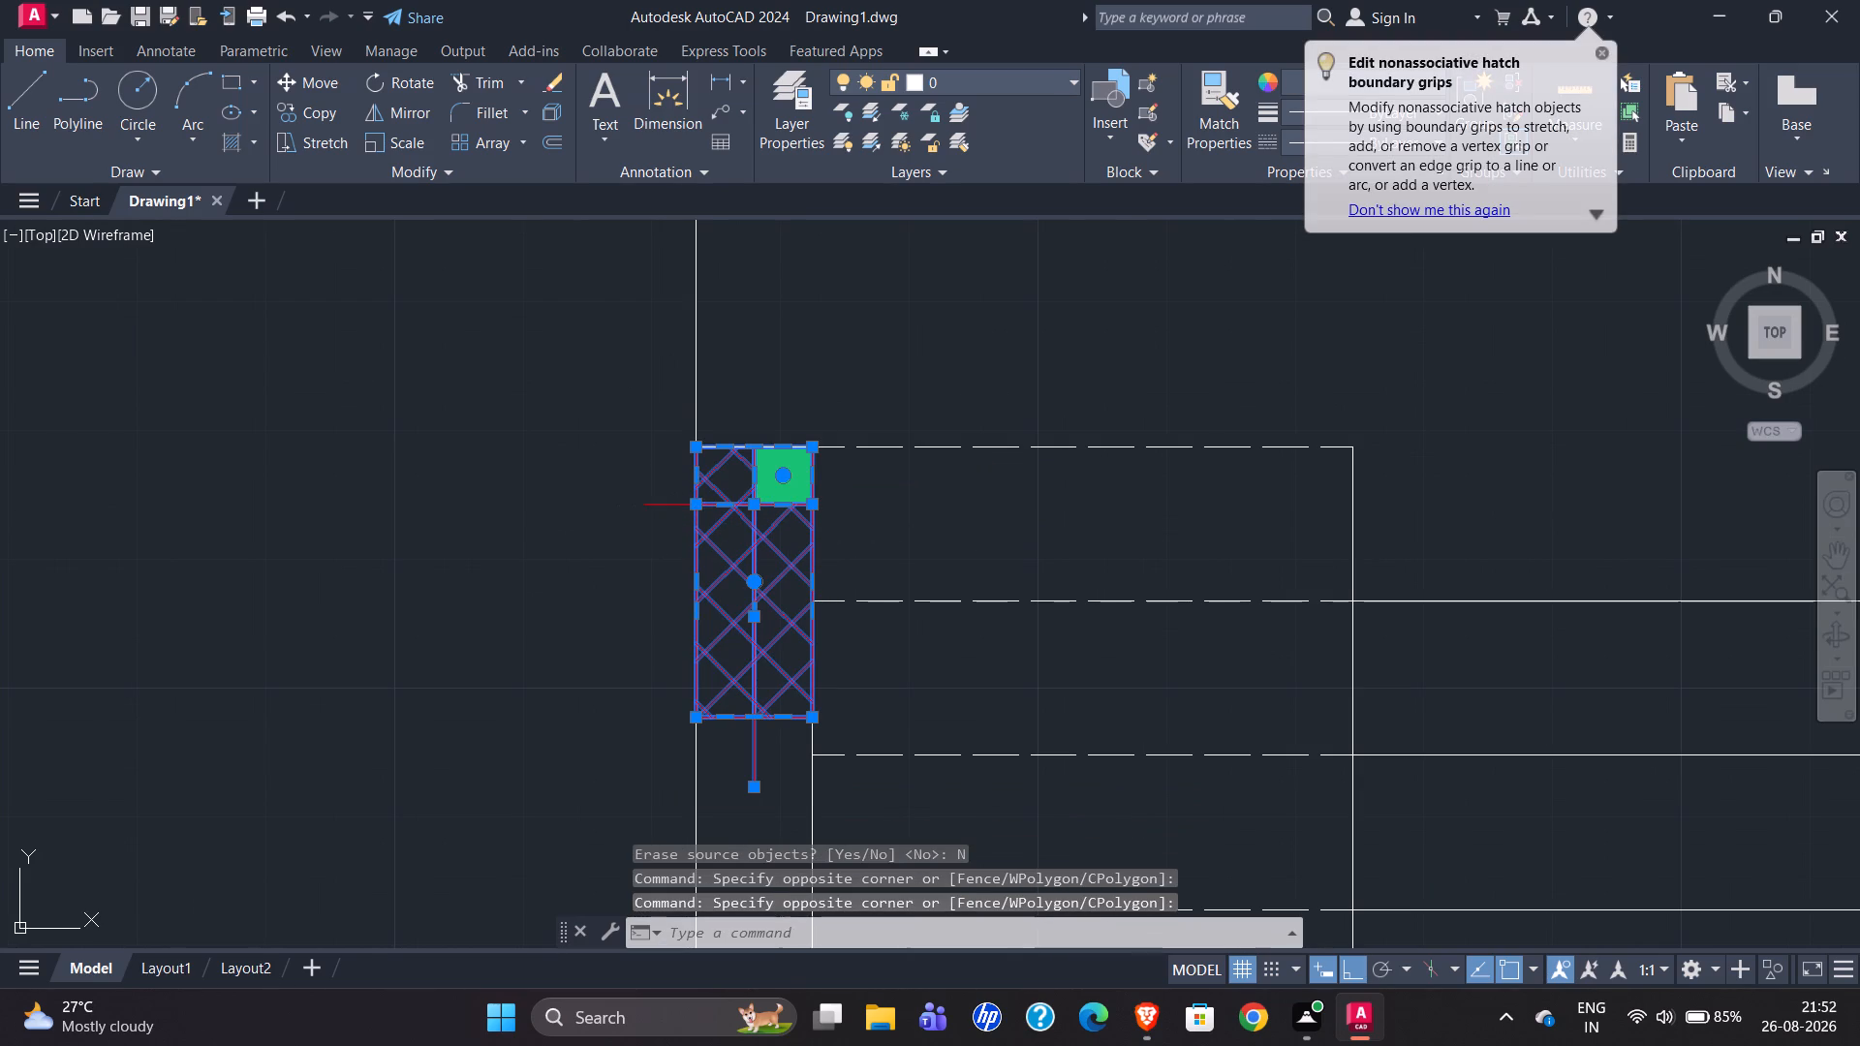
key(m)
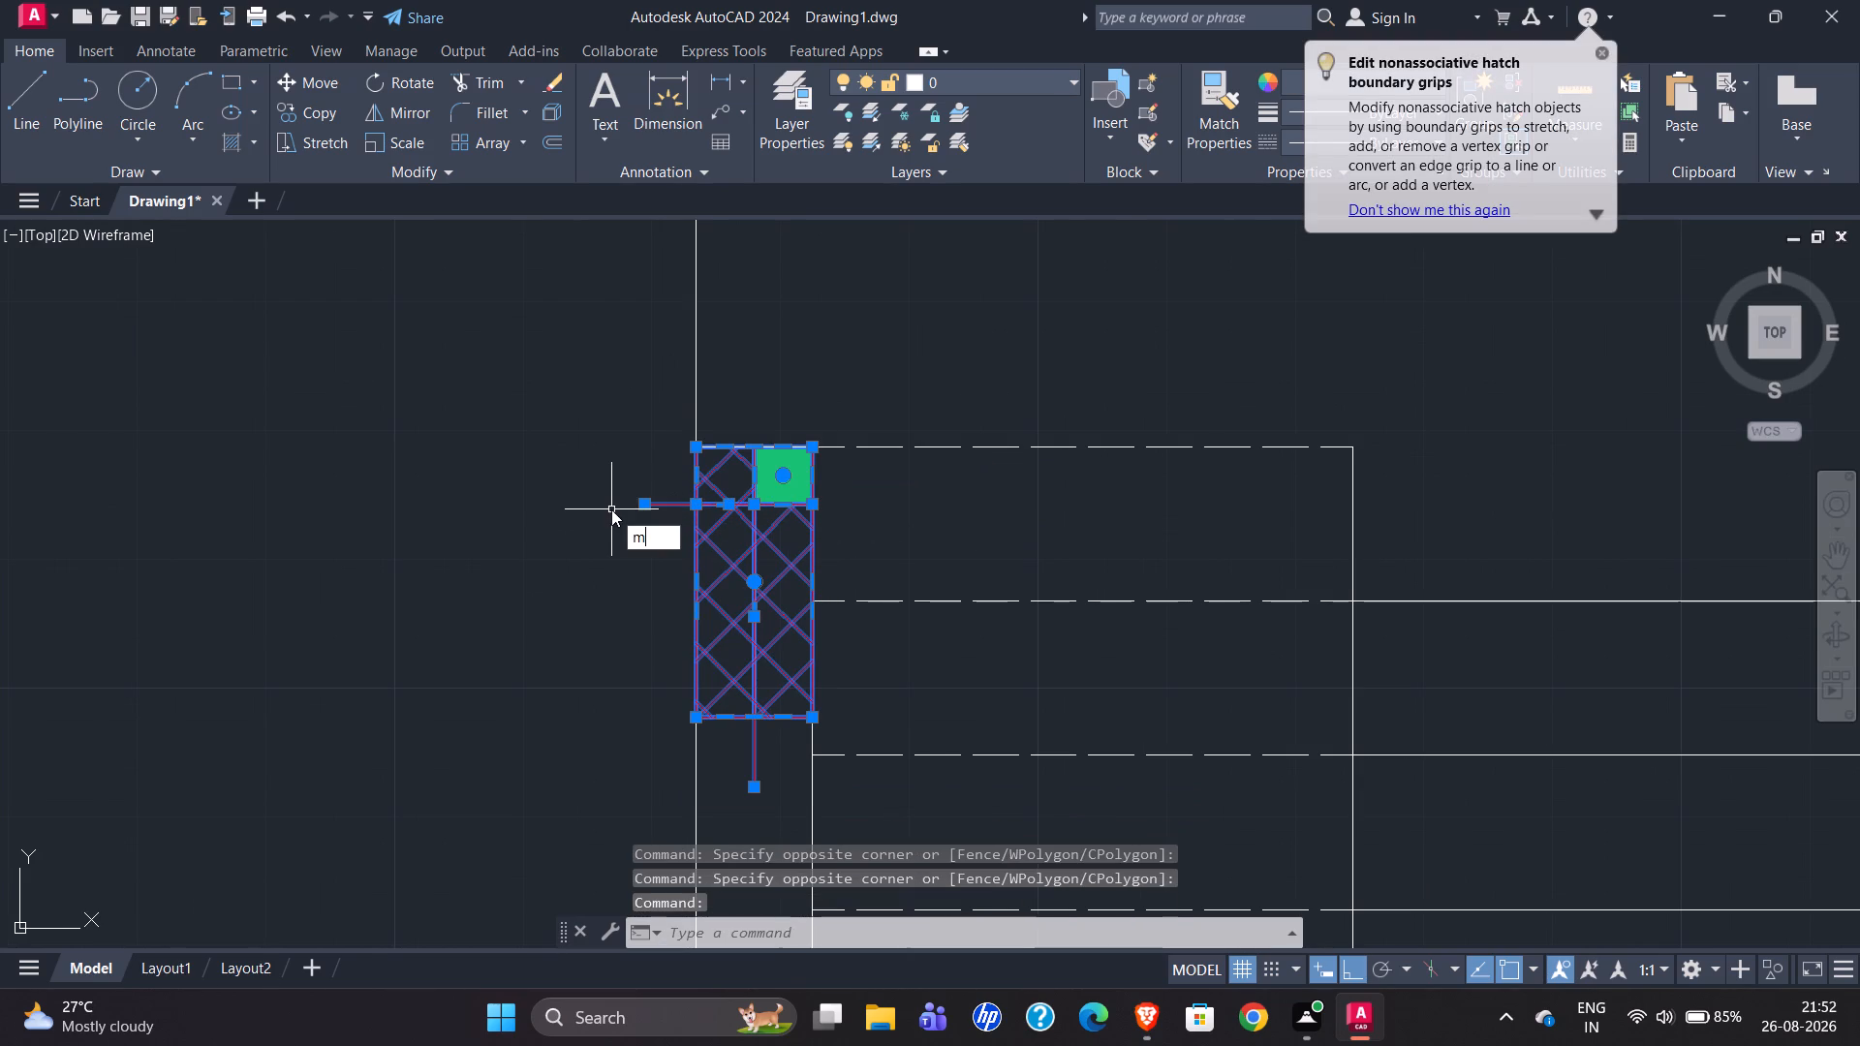
key(Return)
click(693, 720)
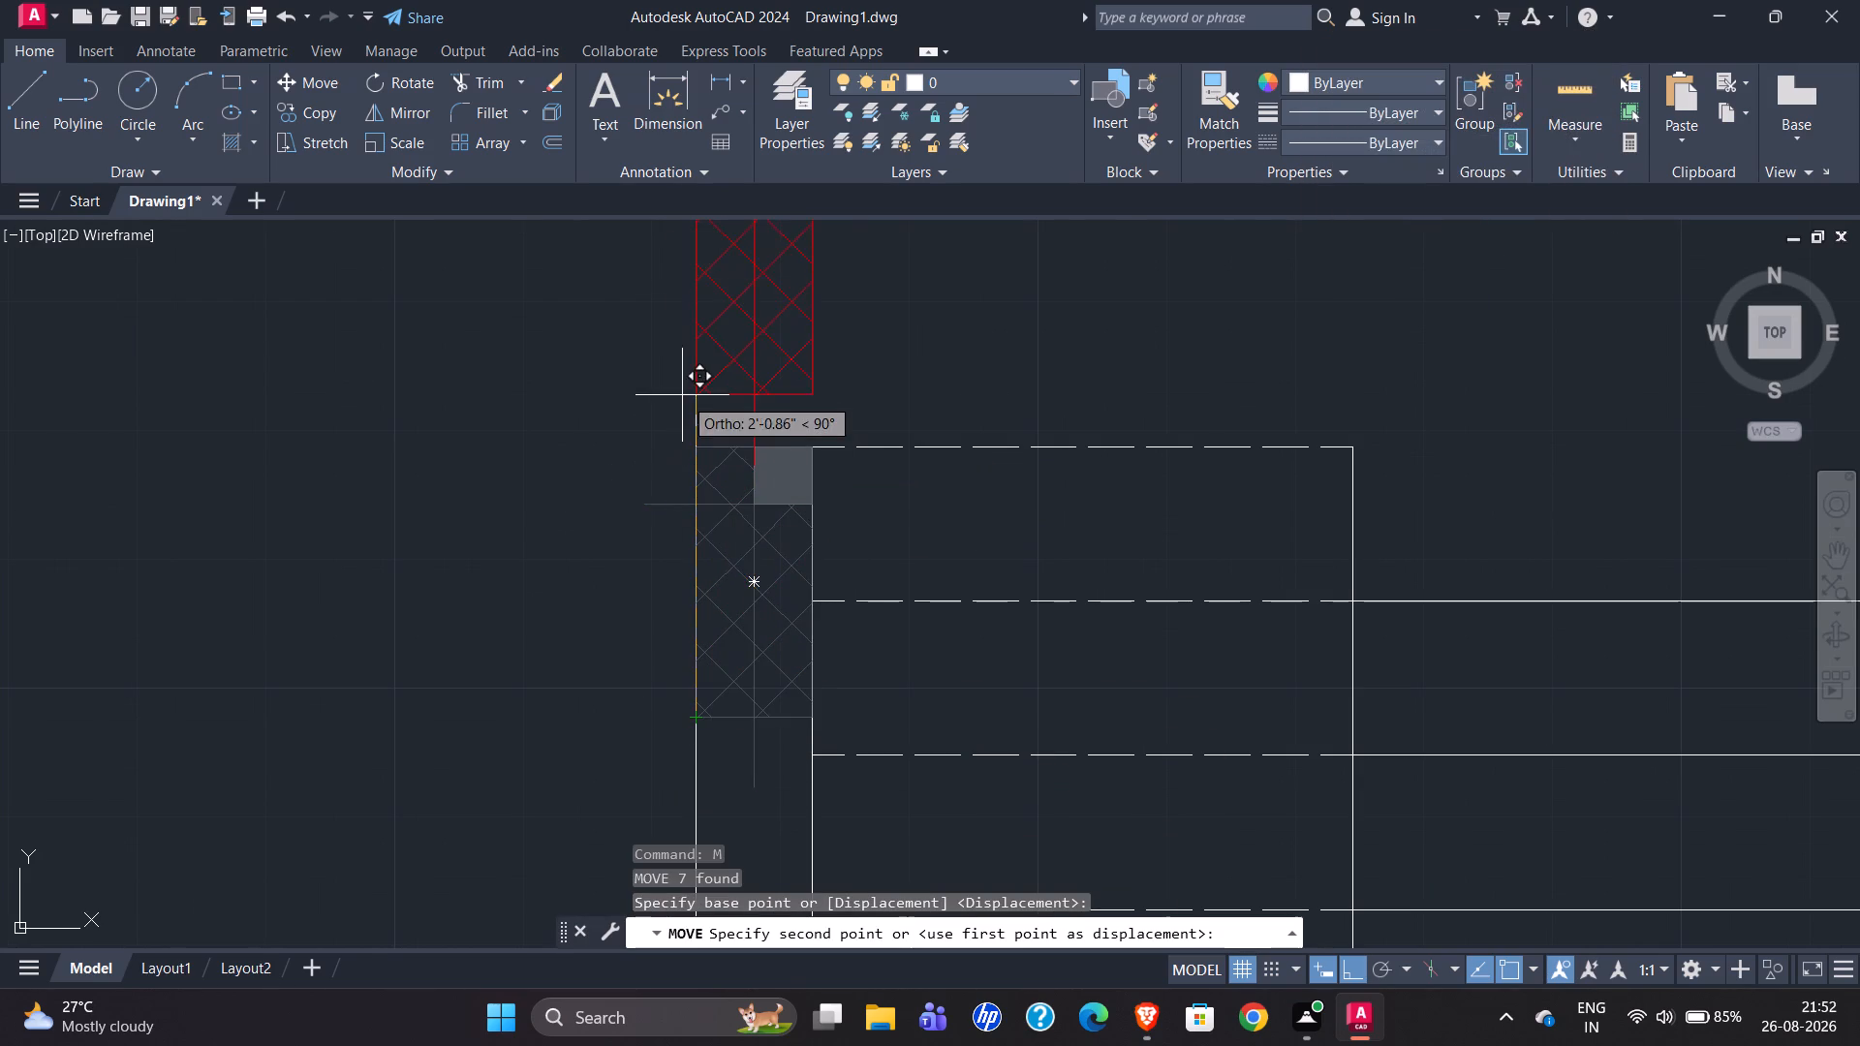
scroll(630, 609, down, 1)
click(669, 290)
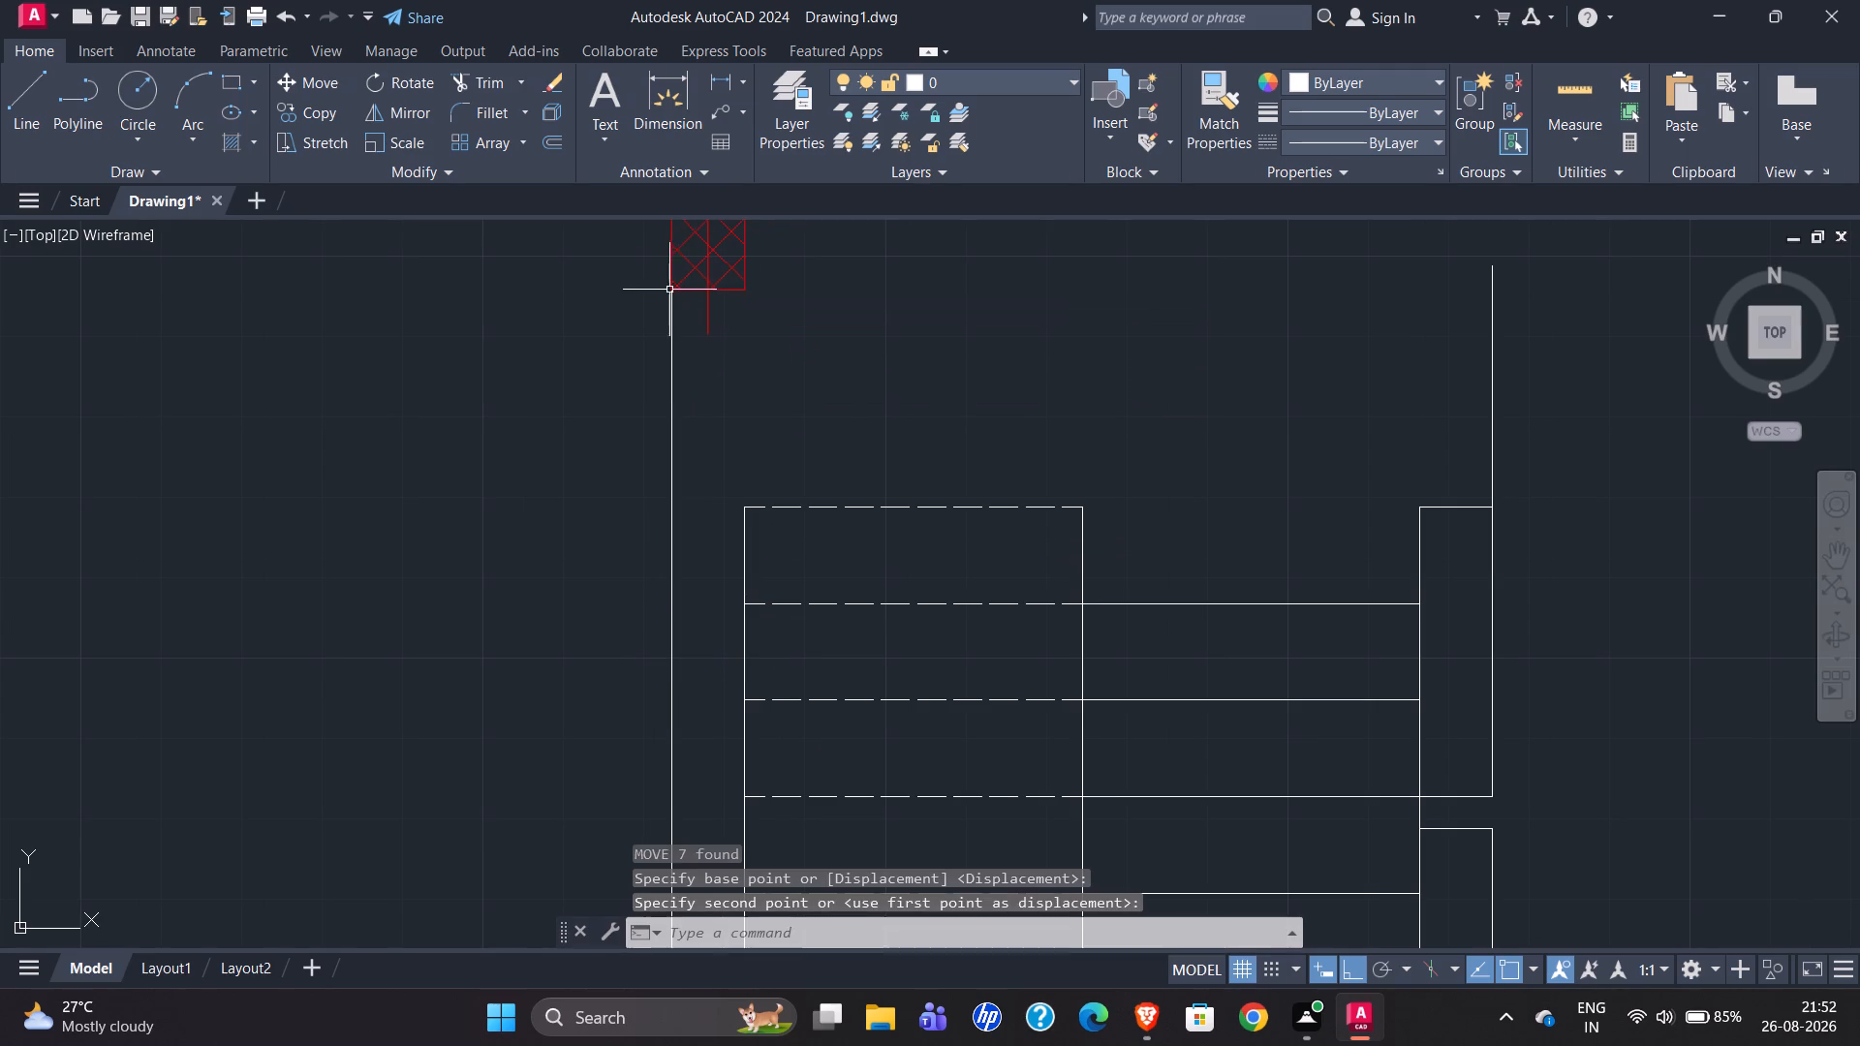
scroll(661, 658, down, 1)
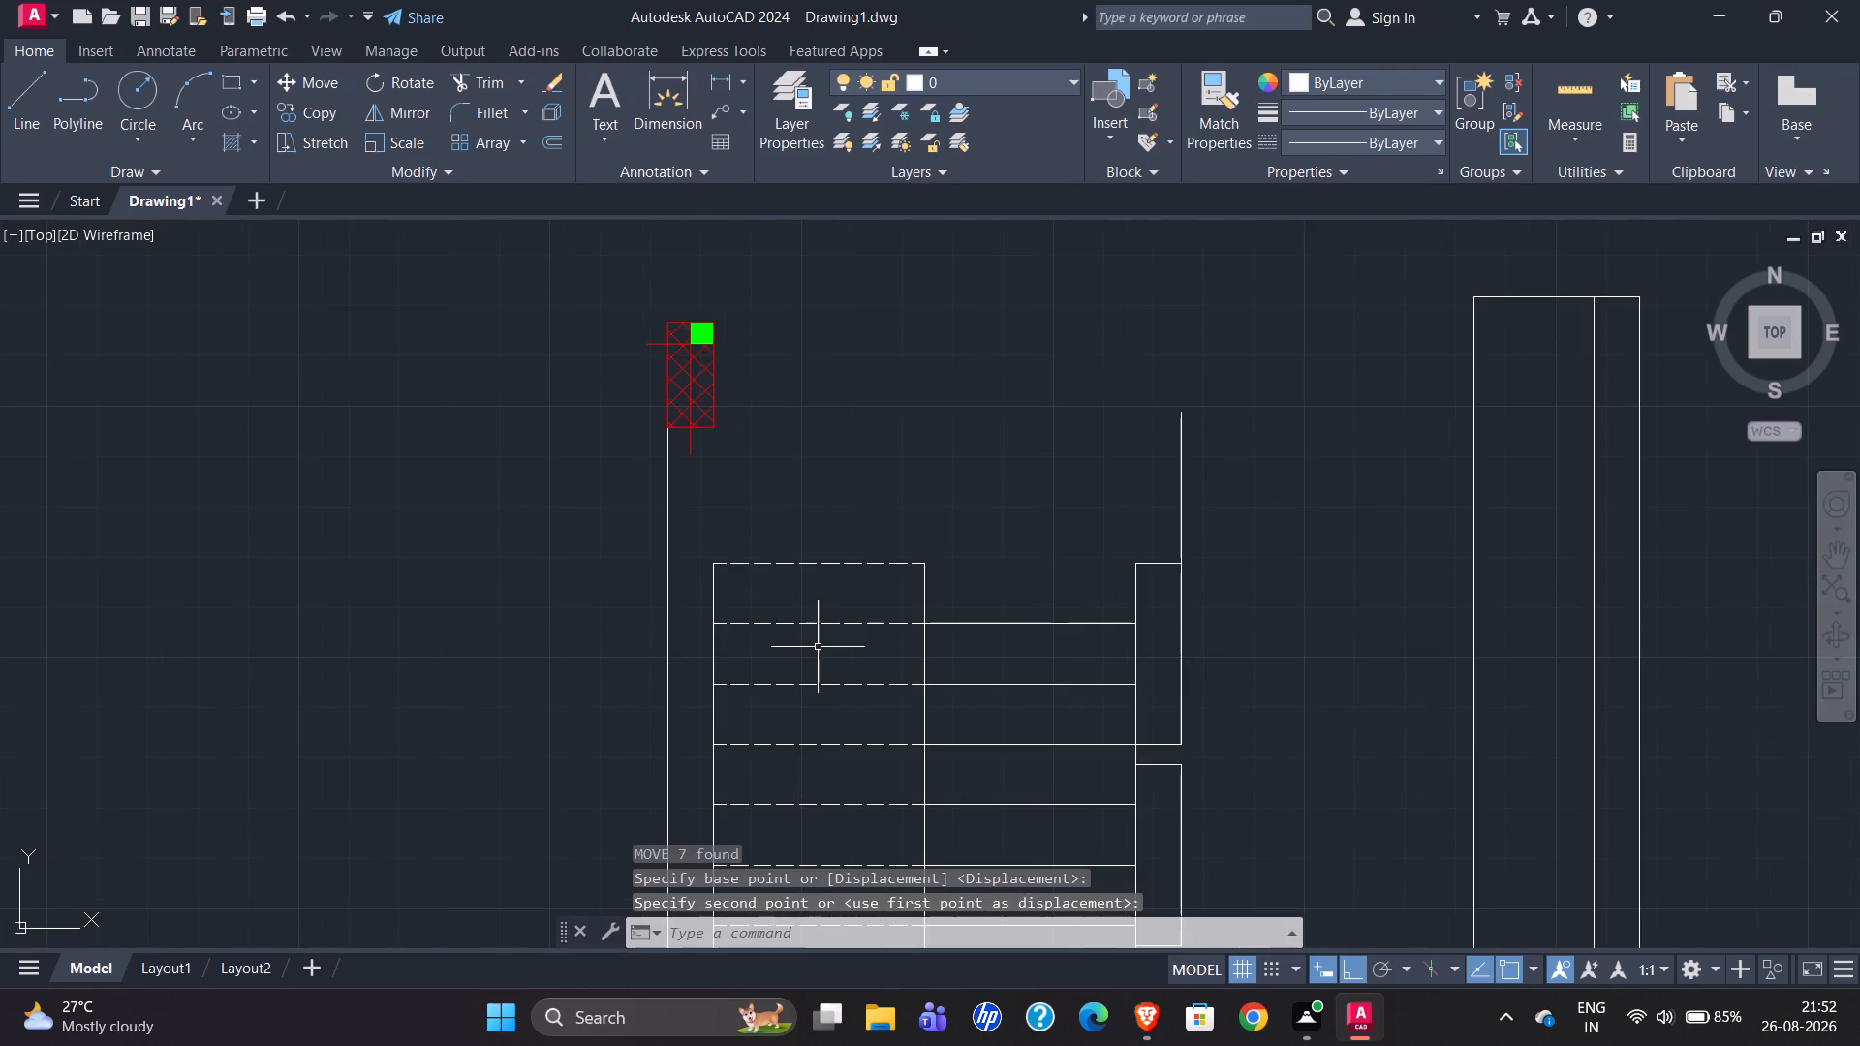
key(Escape)
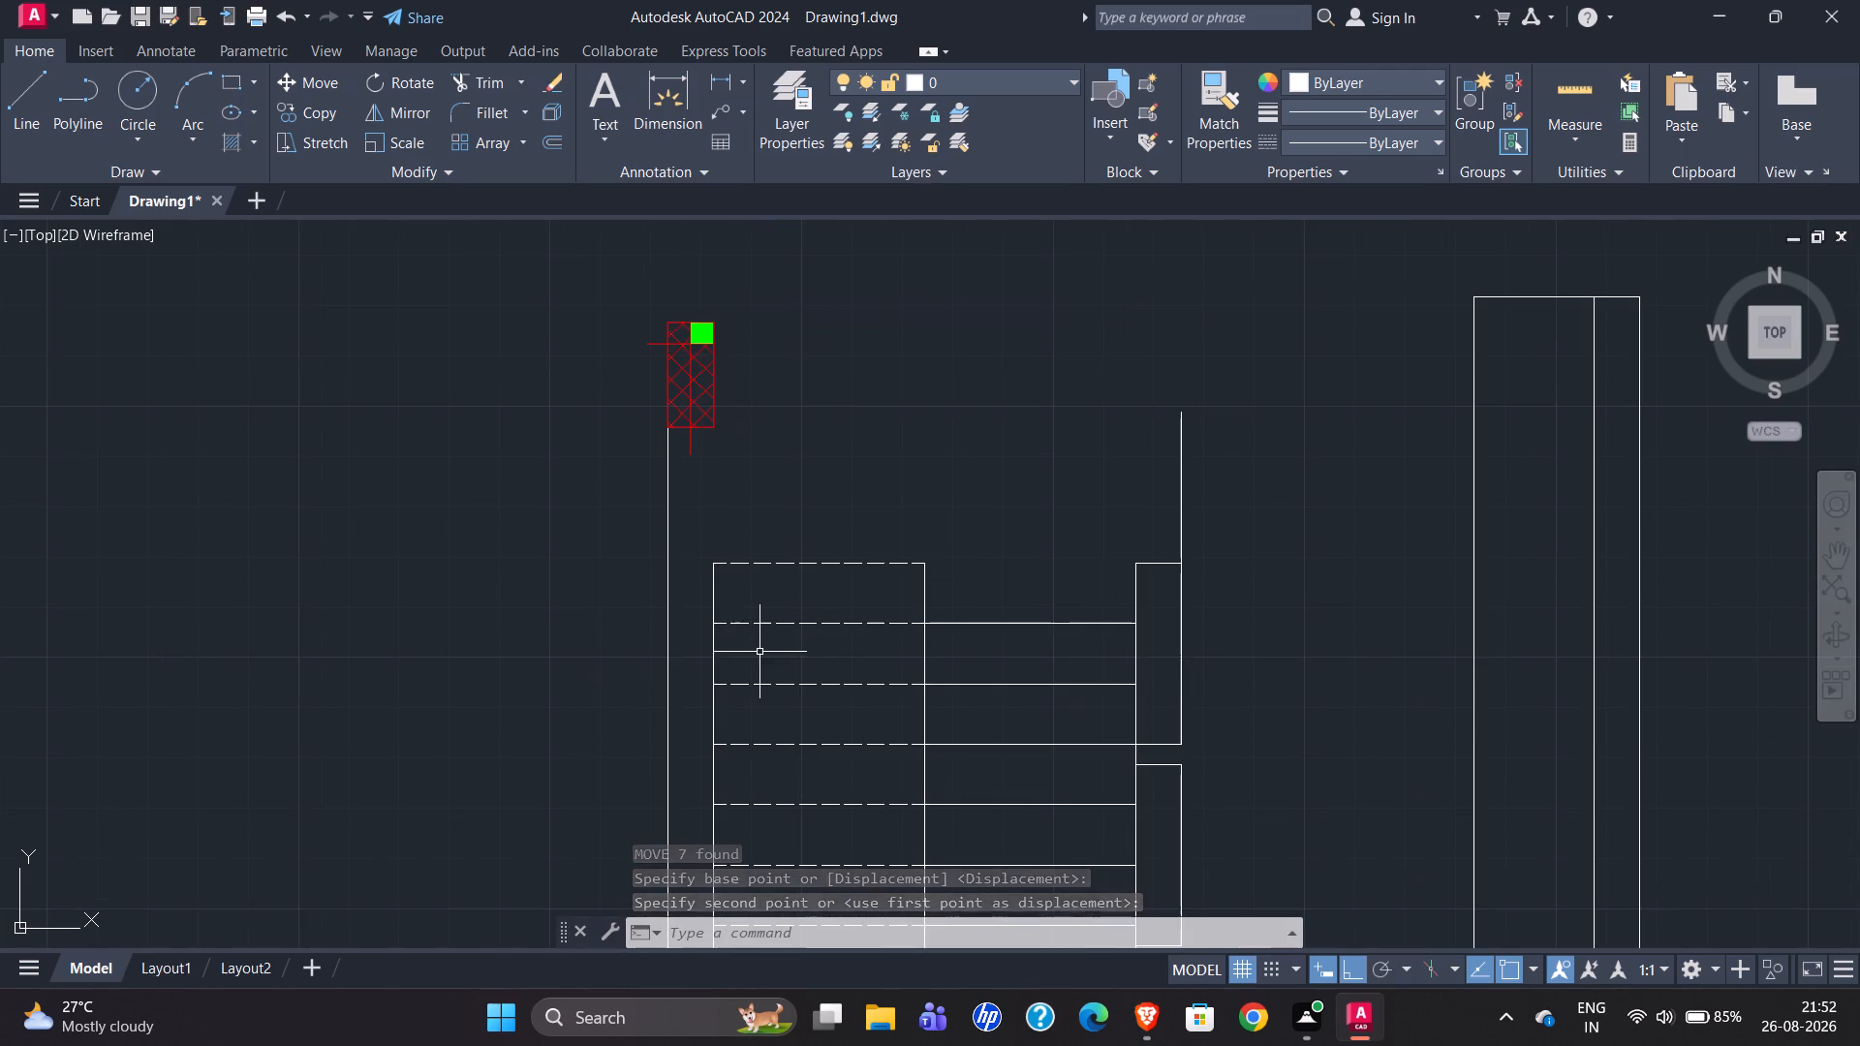
Draw a short horizontal line closing the top end of the staircase's left wall.
click(11, 107)
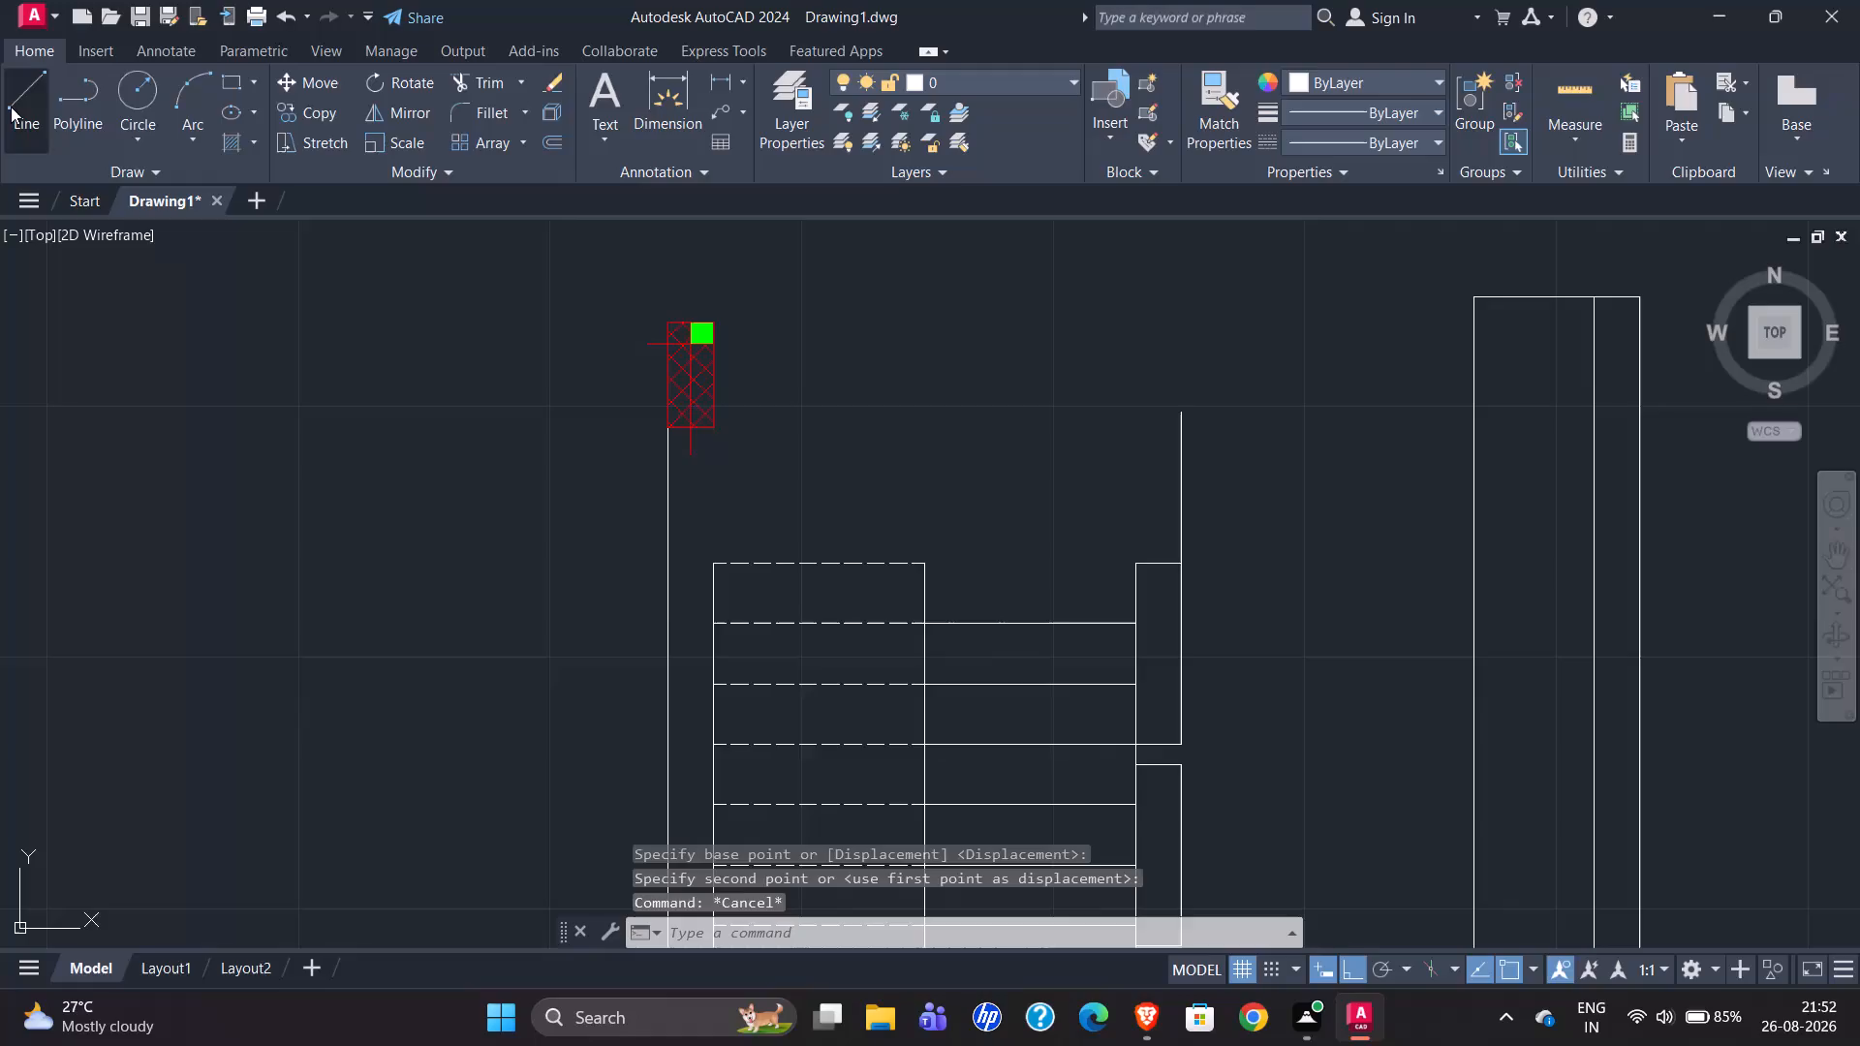
scroll(706, 560, up, 3)
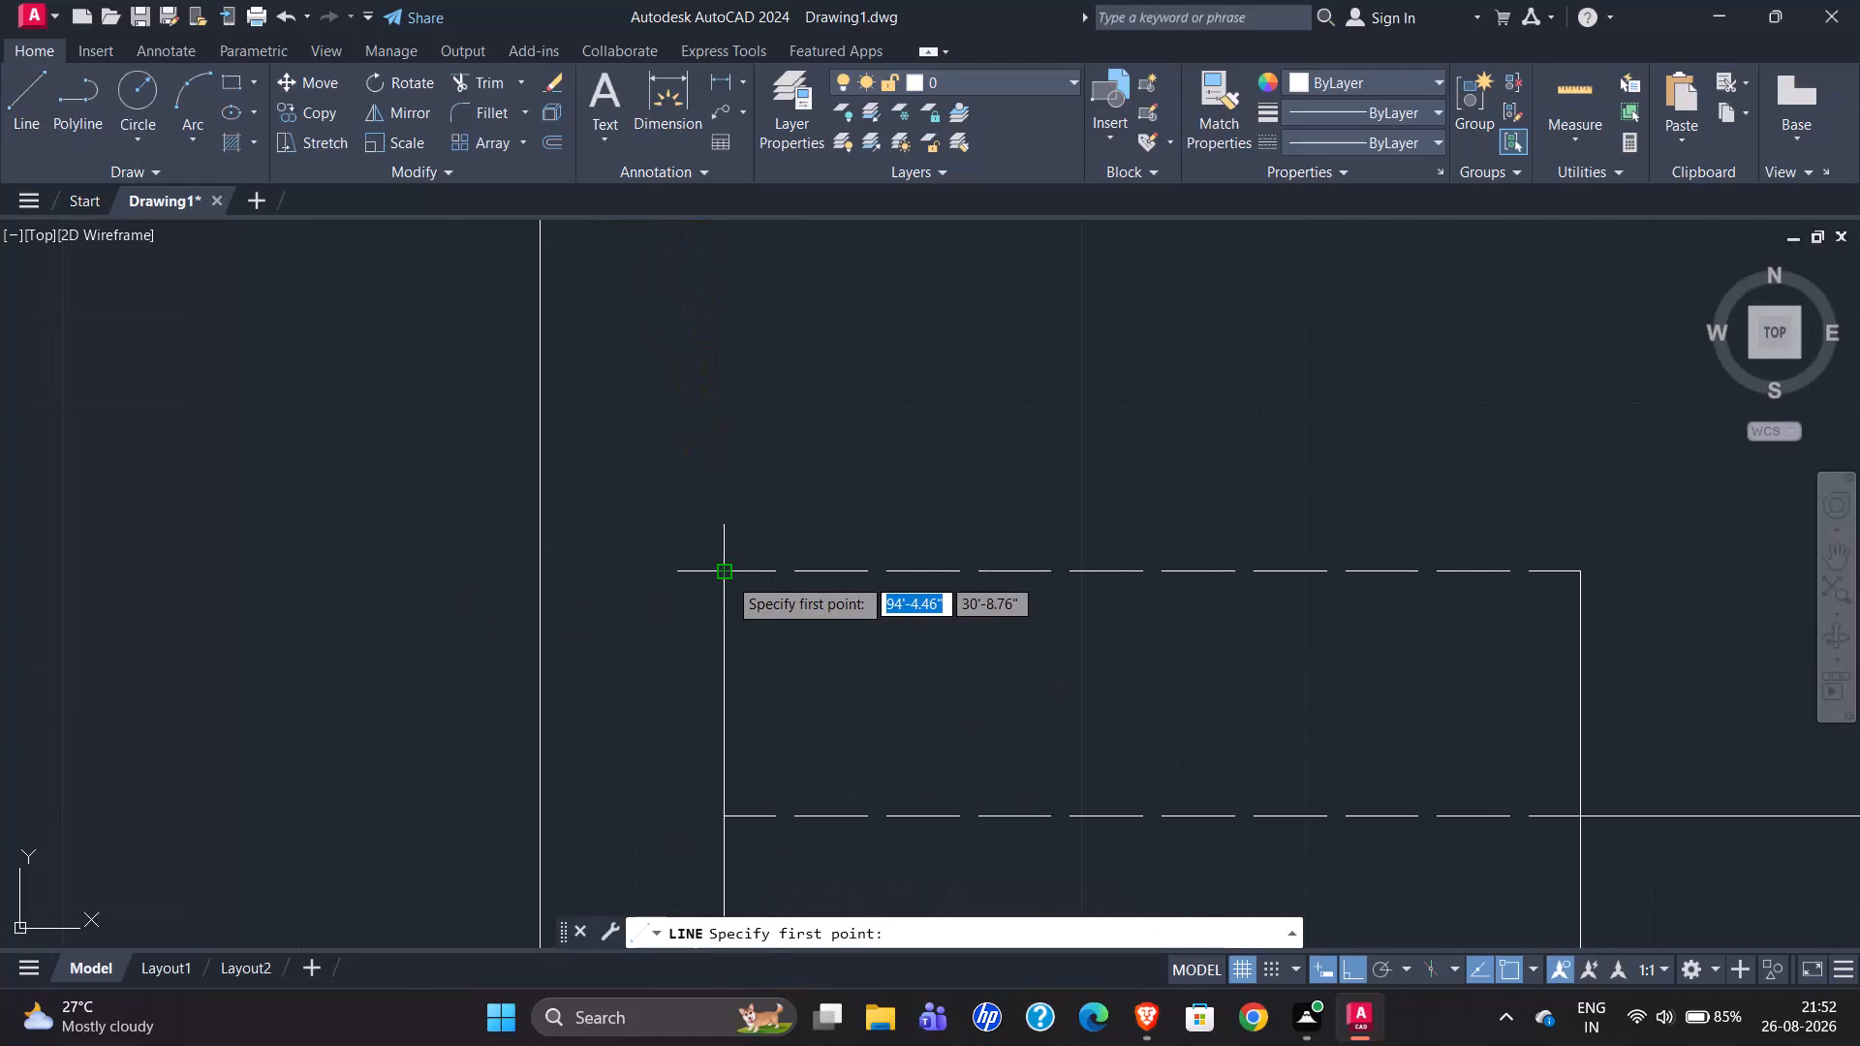
click(728, 576)
click(538, 569)
key(Escape)
Examine the two columns above the reference staircase and their offset dimensions against the redrawn plan.
scroll(695, 507, down, 2)
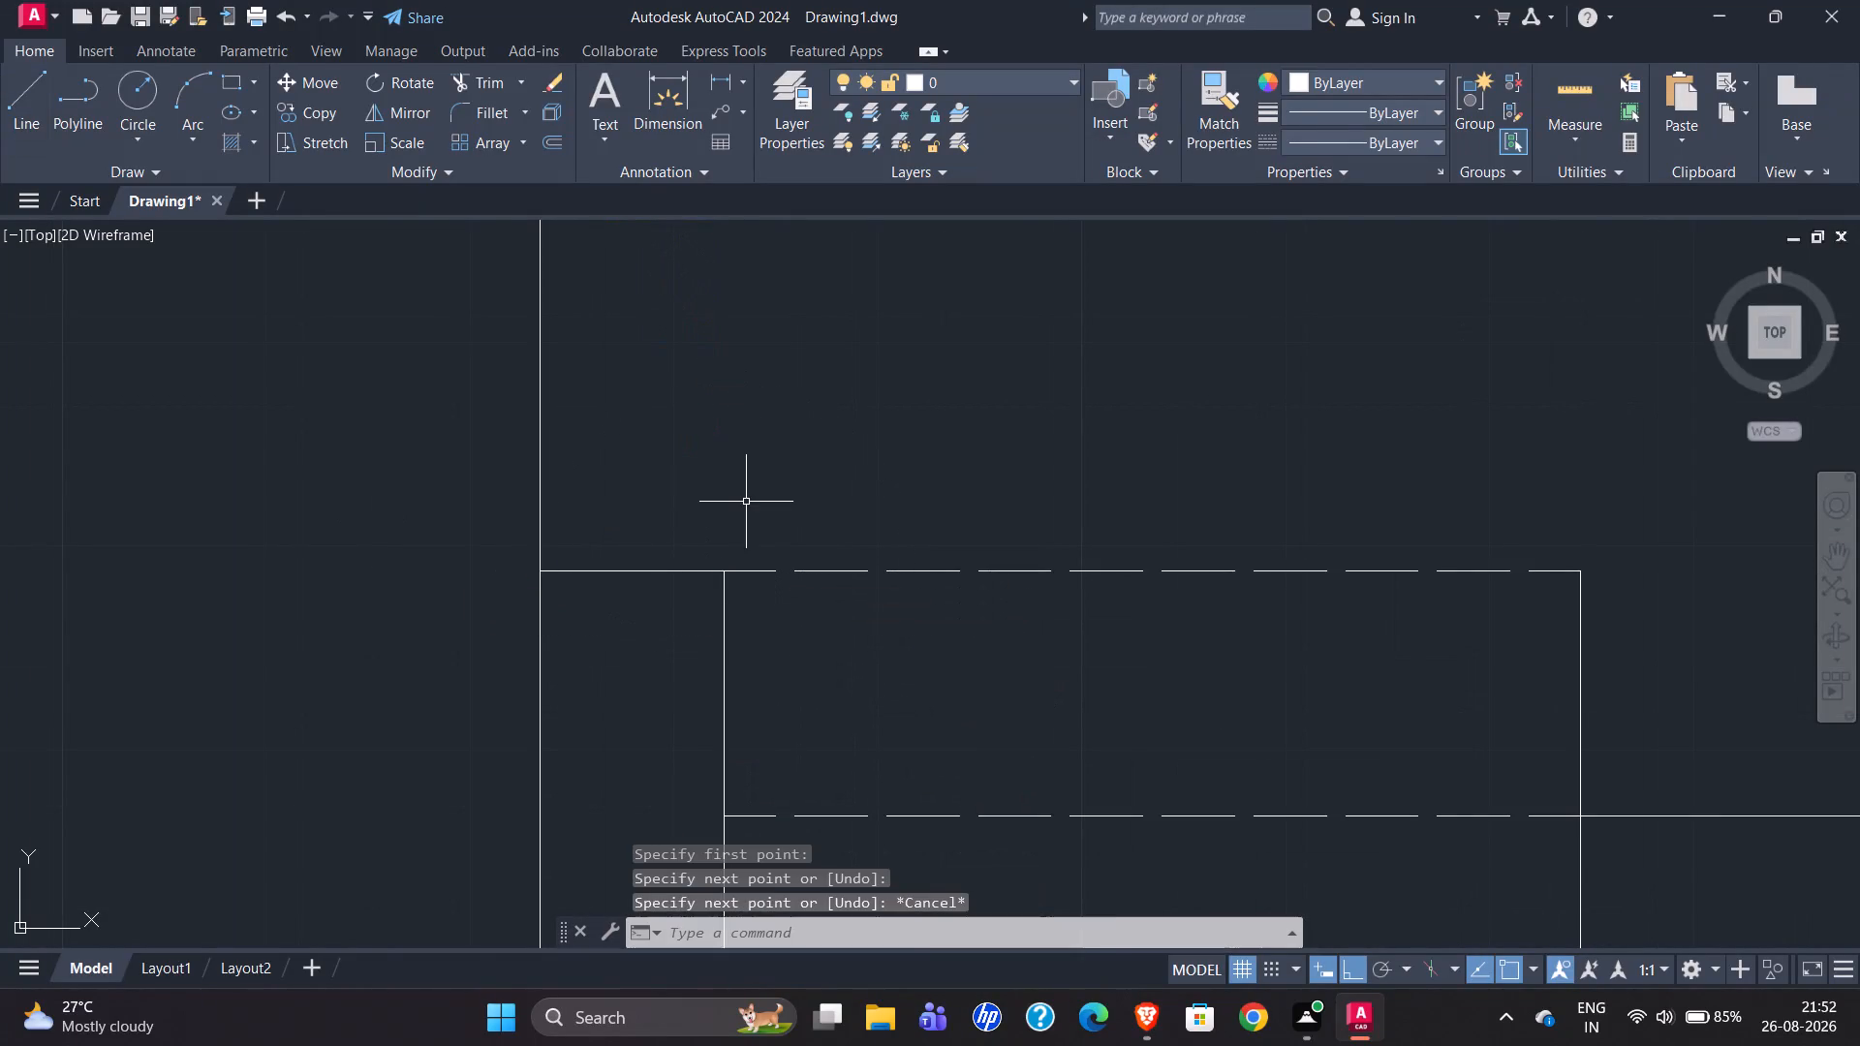
scroll(746, 502, down, 2)
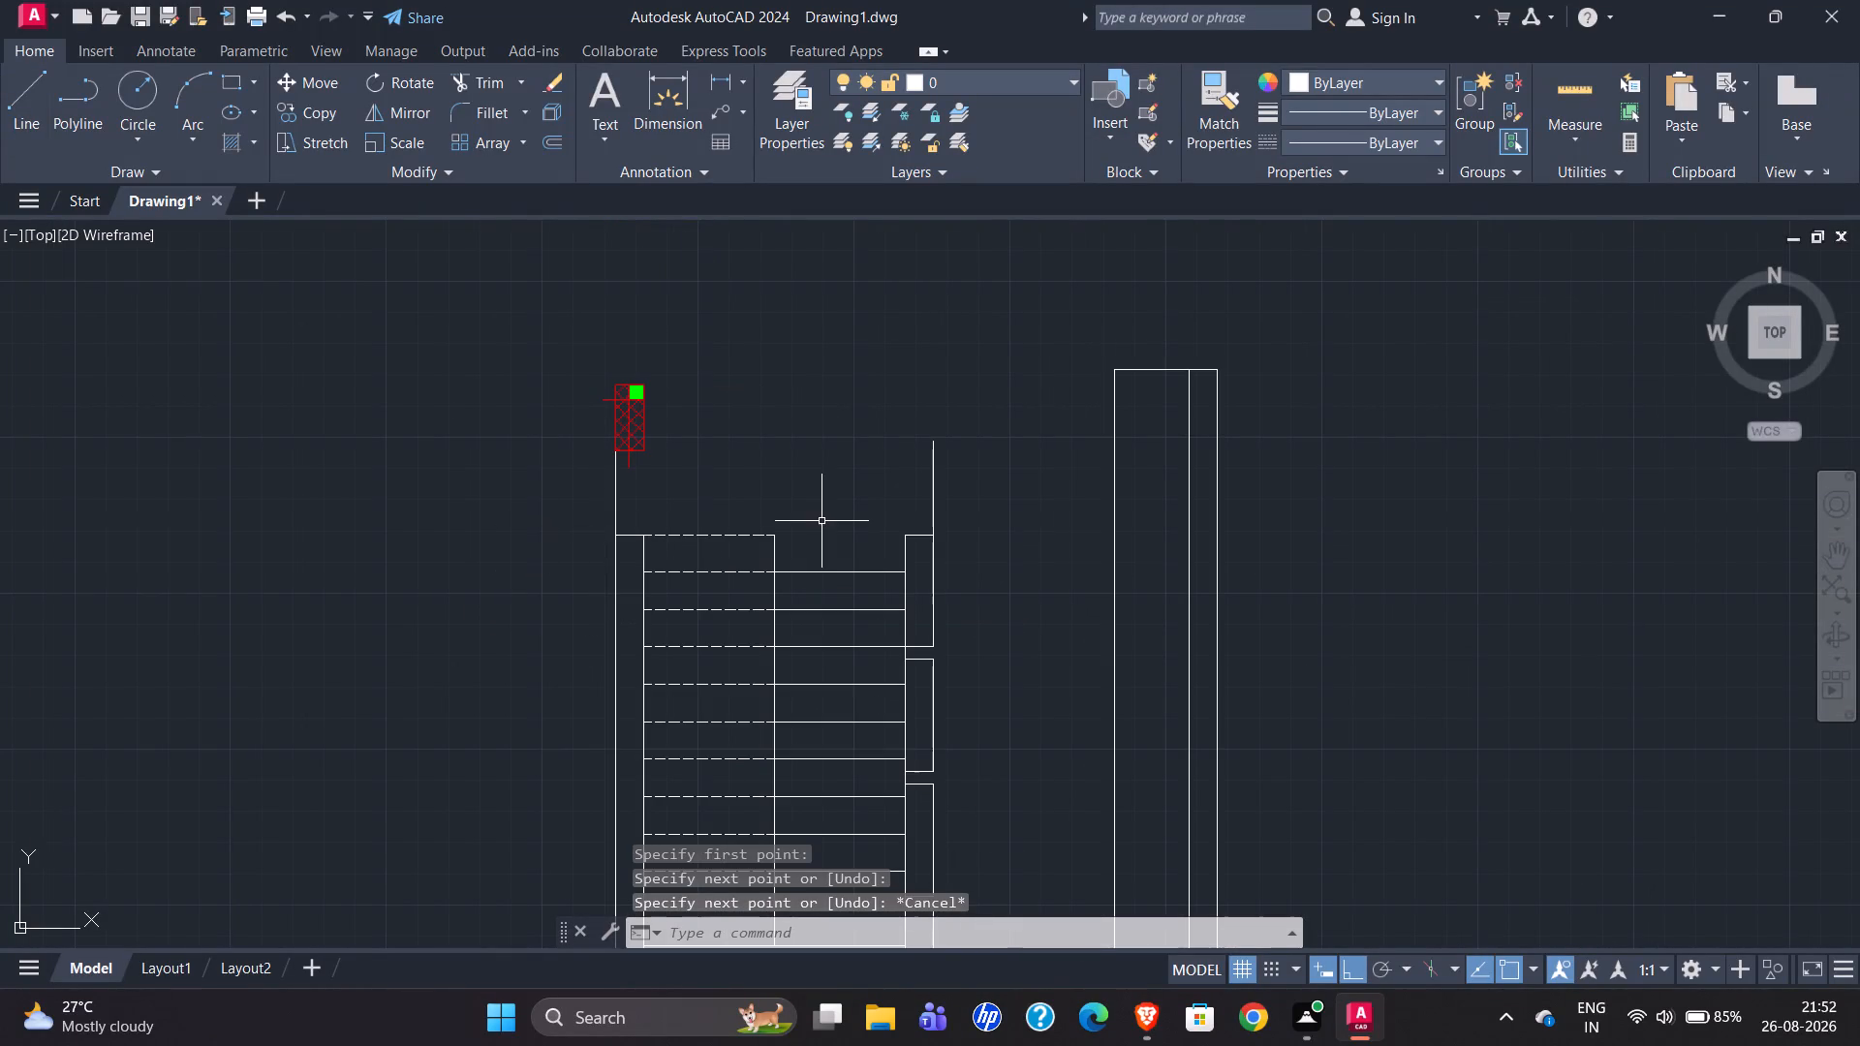
scroll(867, 520, down, 4)
scroll(123, 545, up, 3)
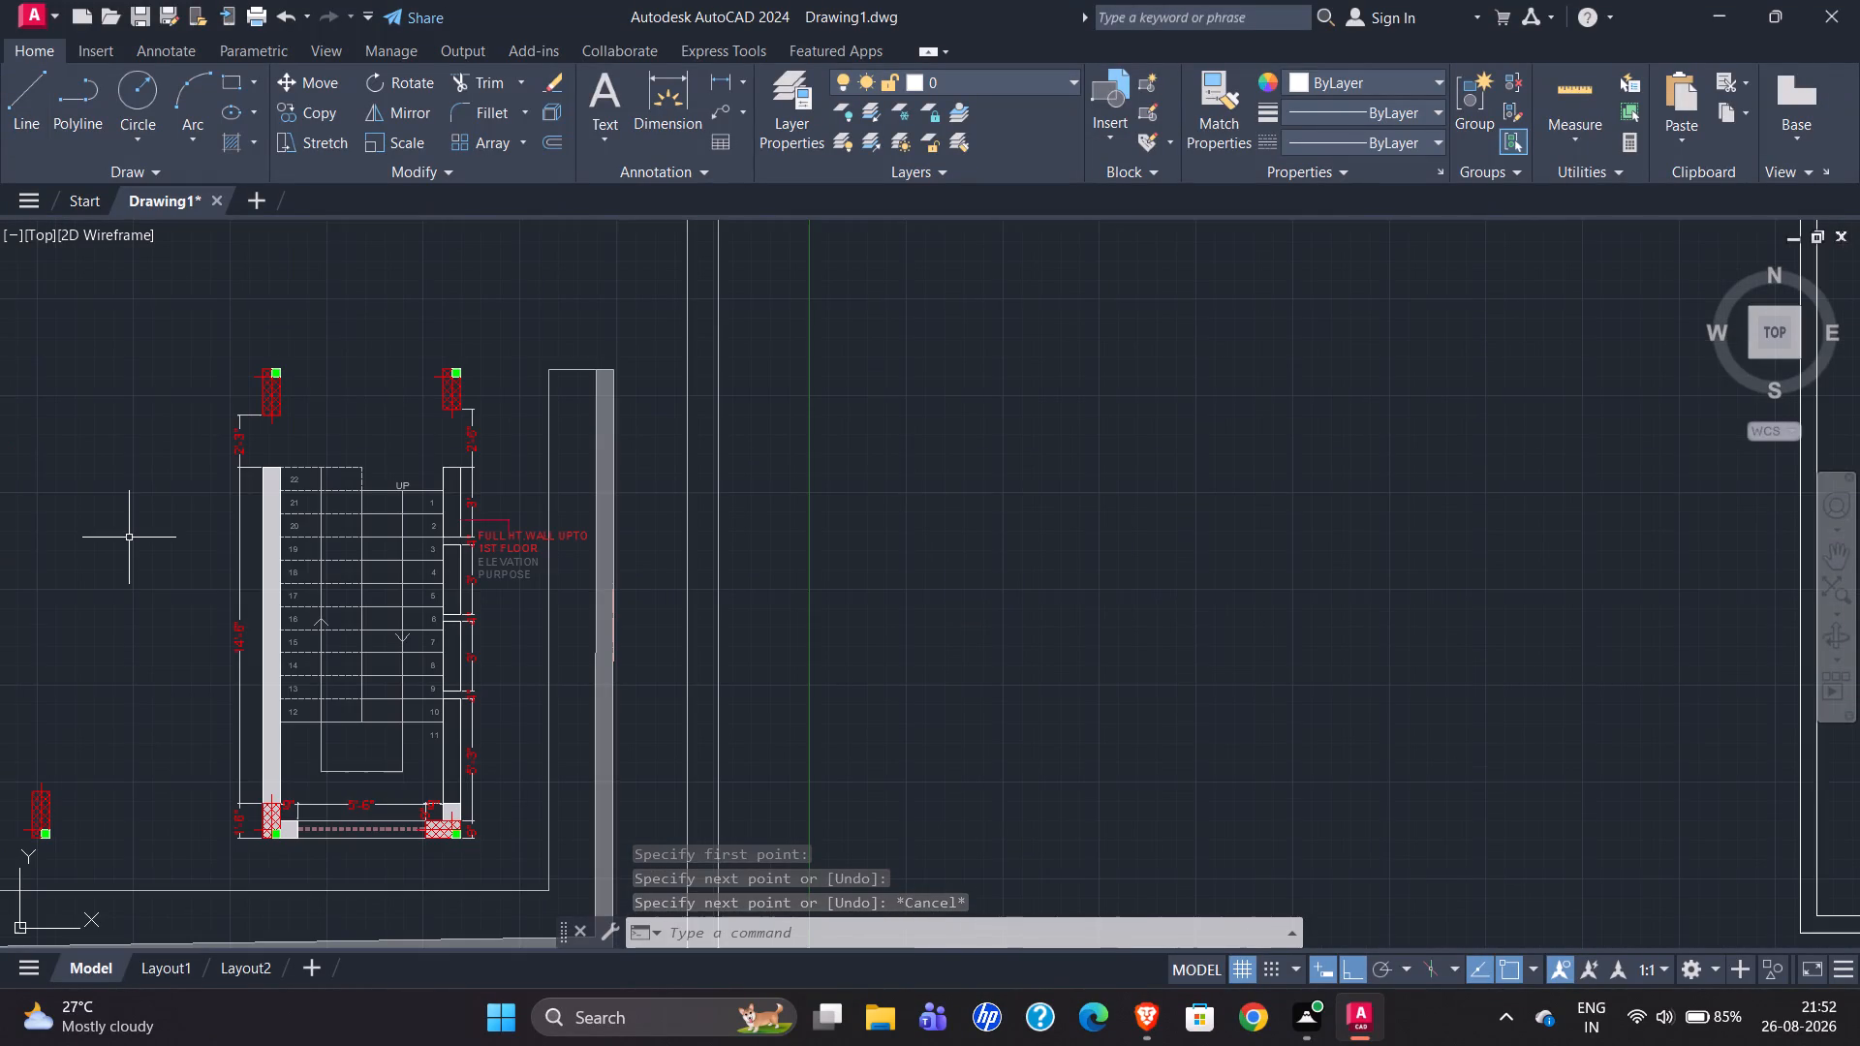
scroll(238, 392, up, 3)
scroll(238, 392, down, 1)
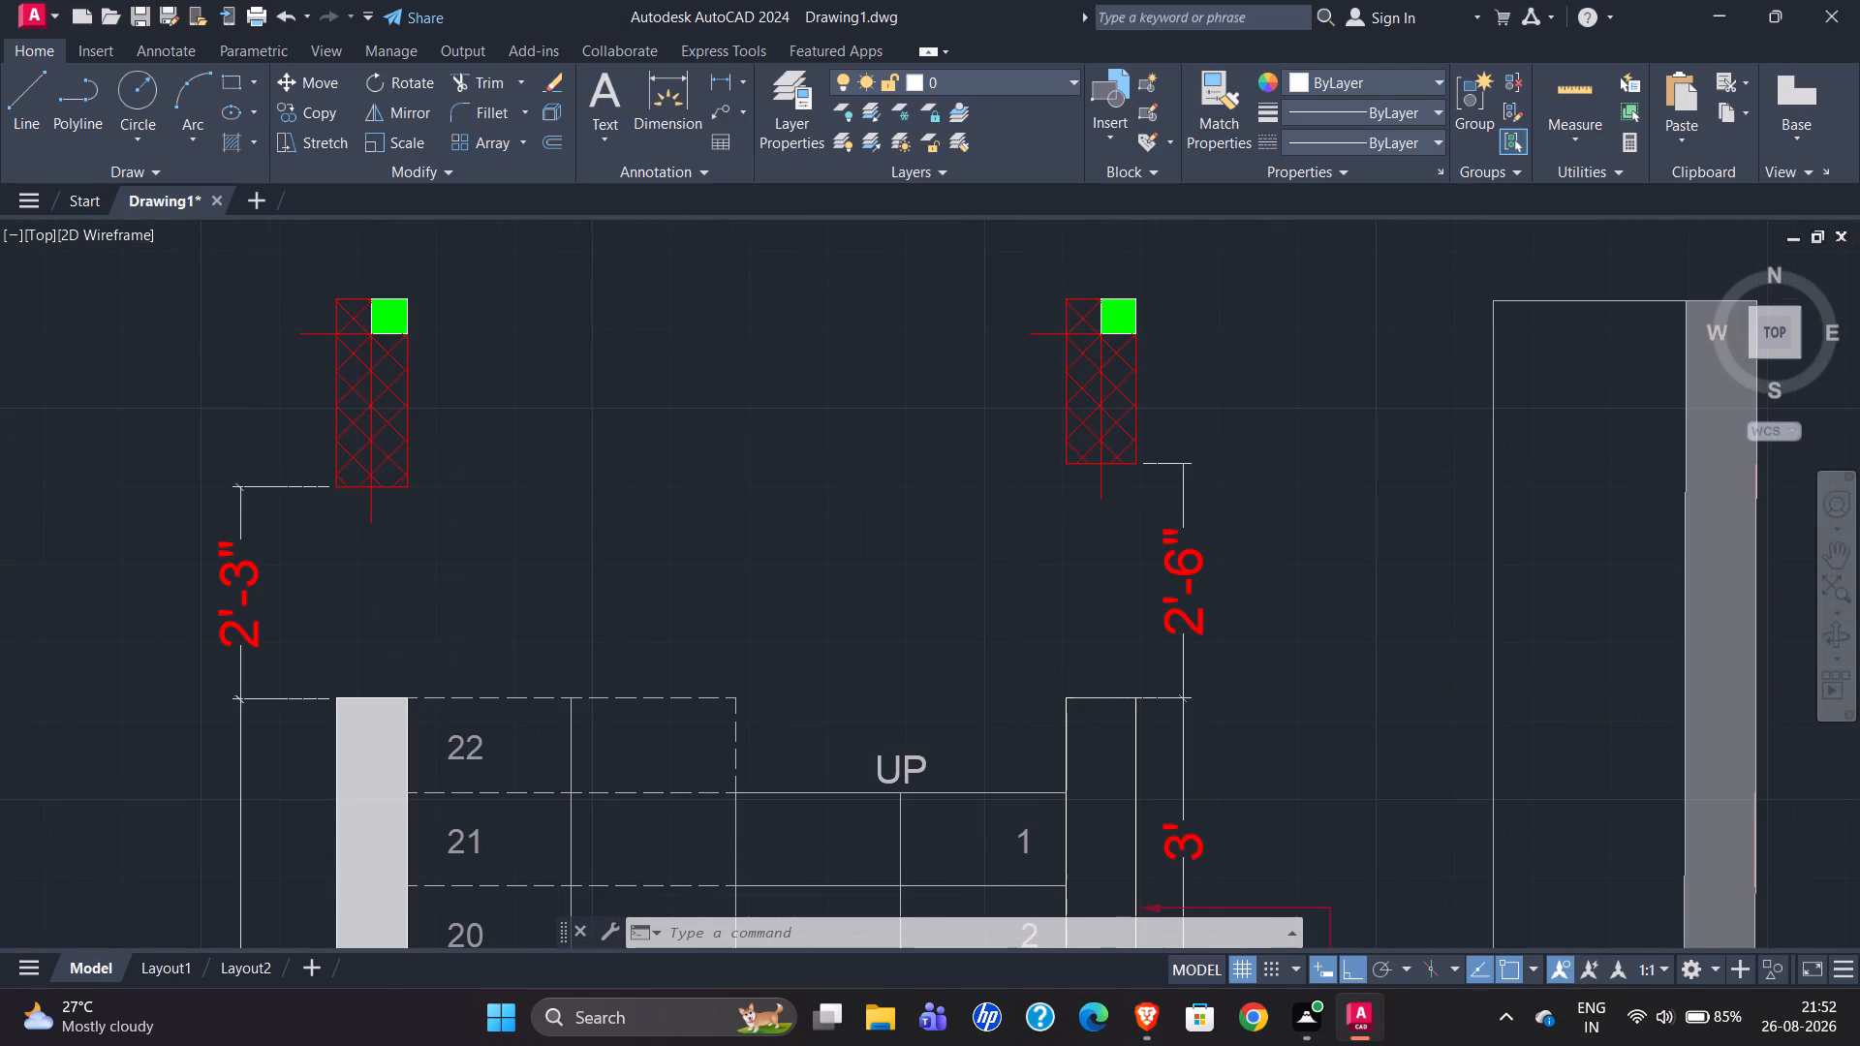
scroll(226, 395, down, 5)
scroll(888, 395, up, 6)
scroll(902, 399, down, 6)
scroll(237, 410, up, 5)
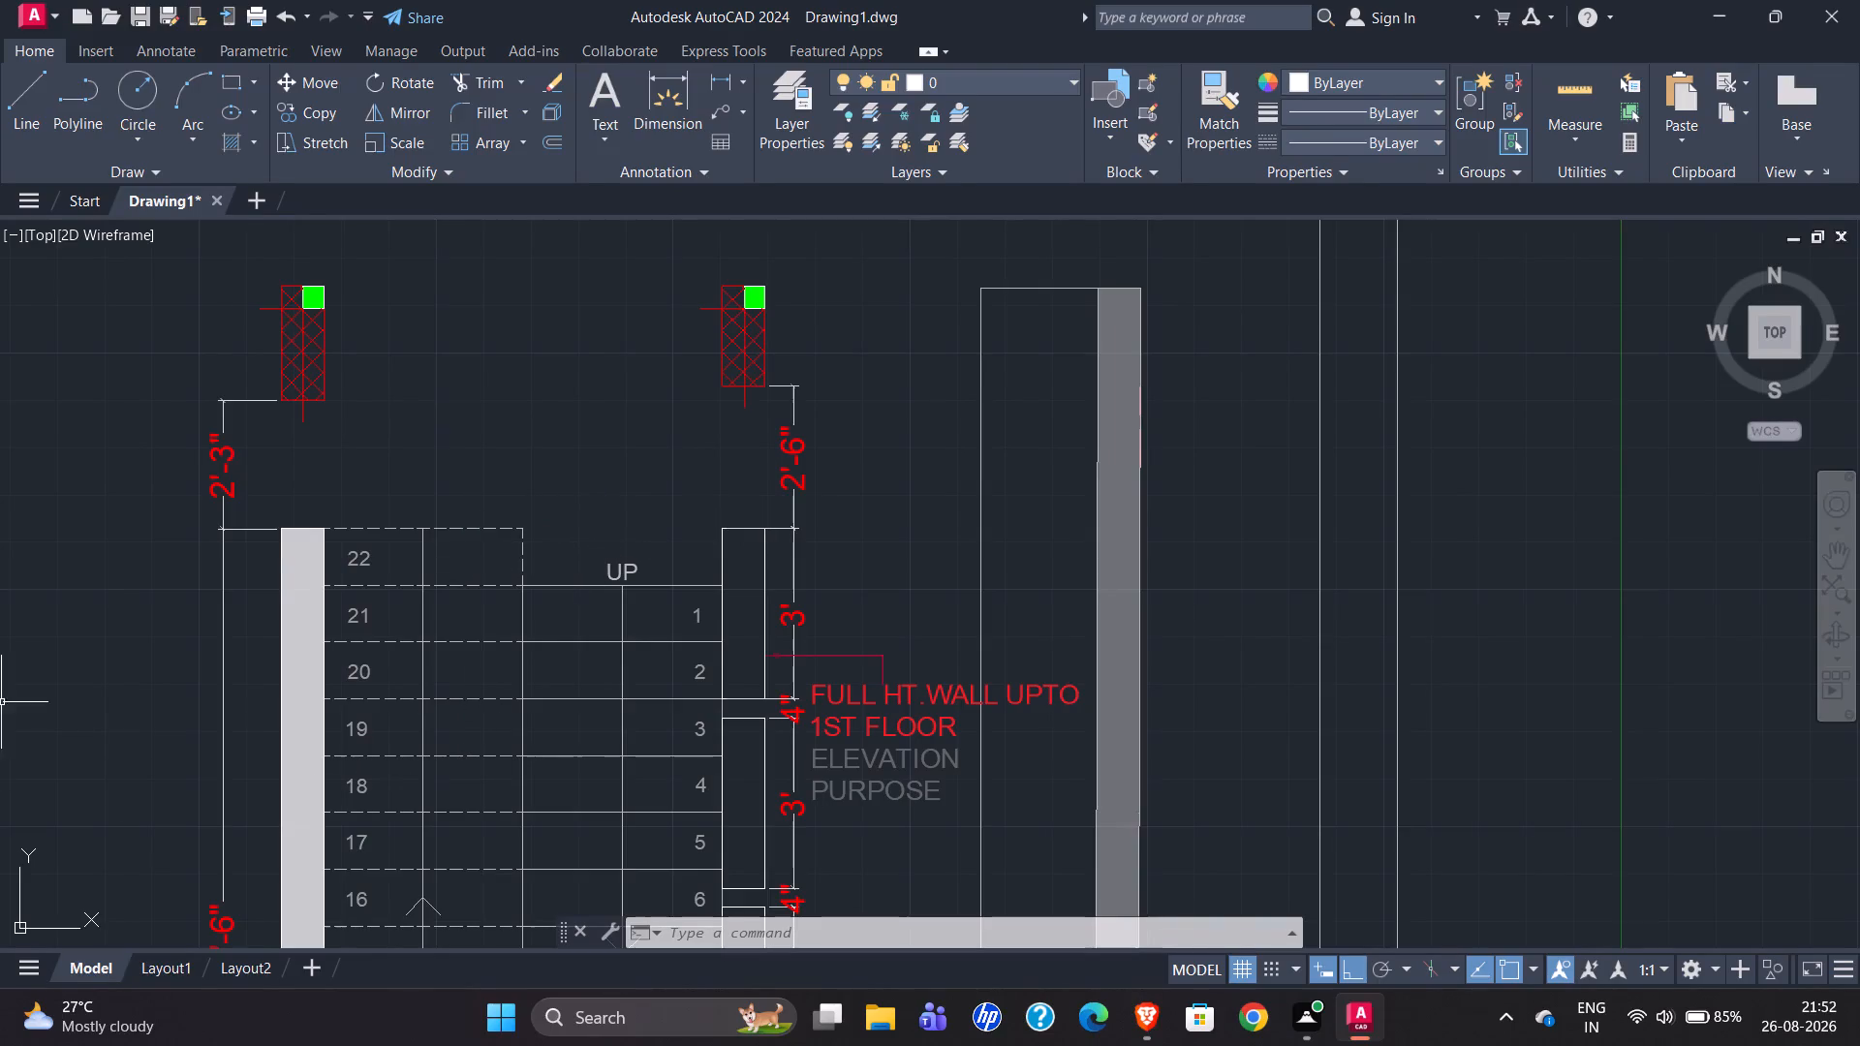
scroll(58, 521, down, 3)
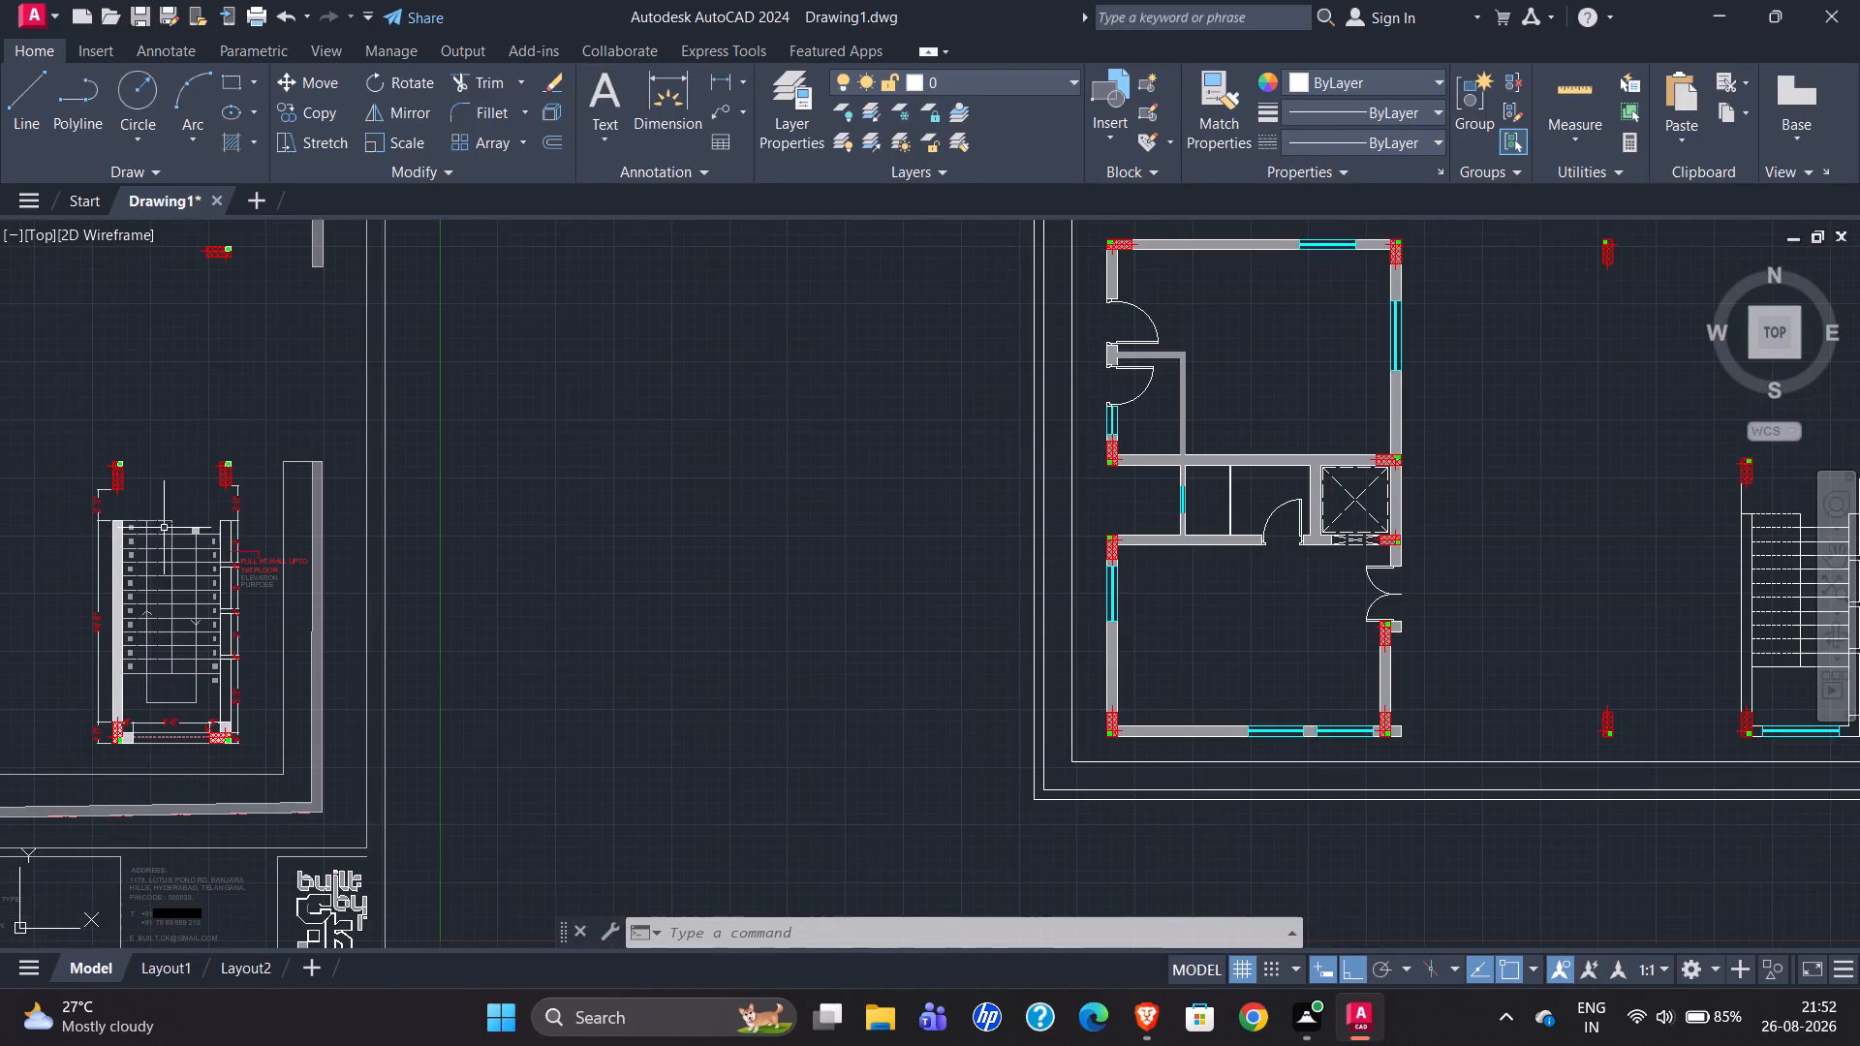
scroll(97, 595, down, 1)
scroll(1226, 663, up, 3)
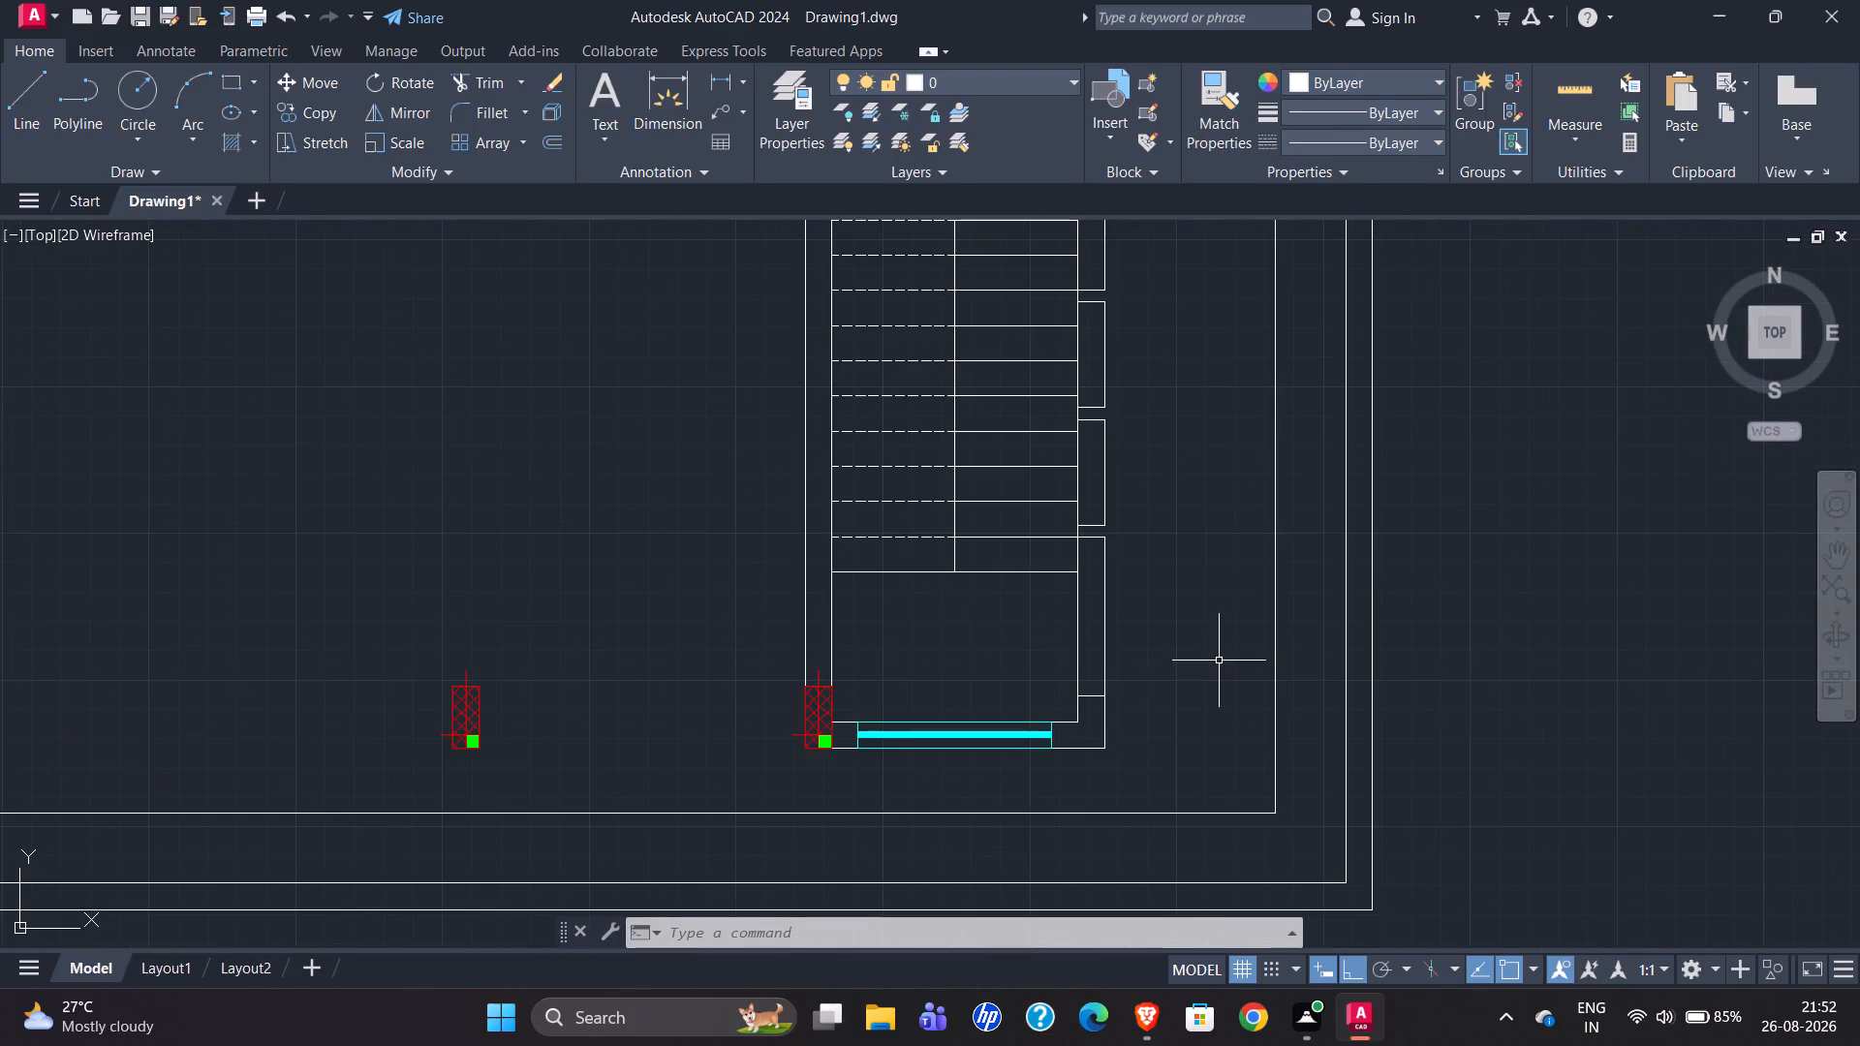
scroll(817, 858, down, 1)
scroll(853, 409, up, 1)
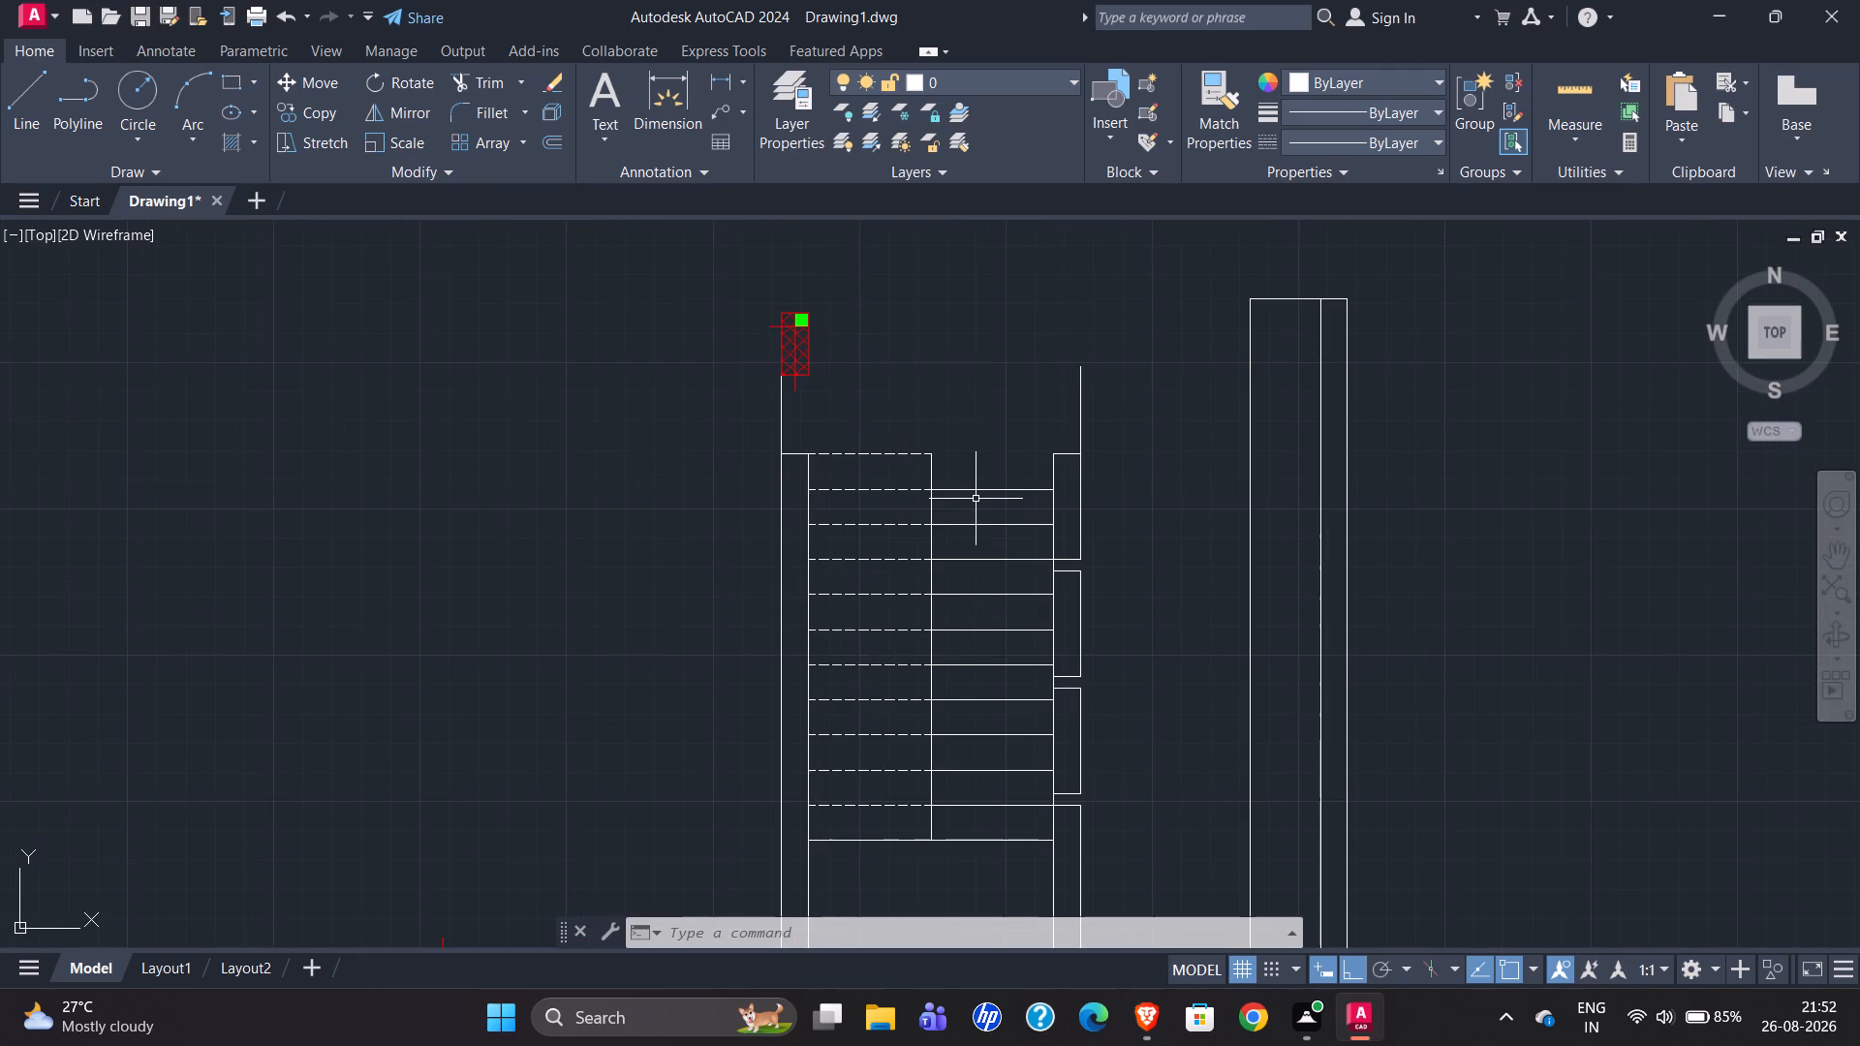
Mirror the column above the left wall about the staircase's vertical centre line, keeping the original.
click(749, 295)
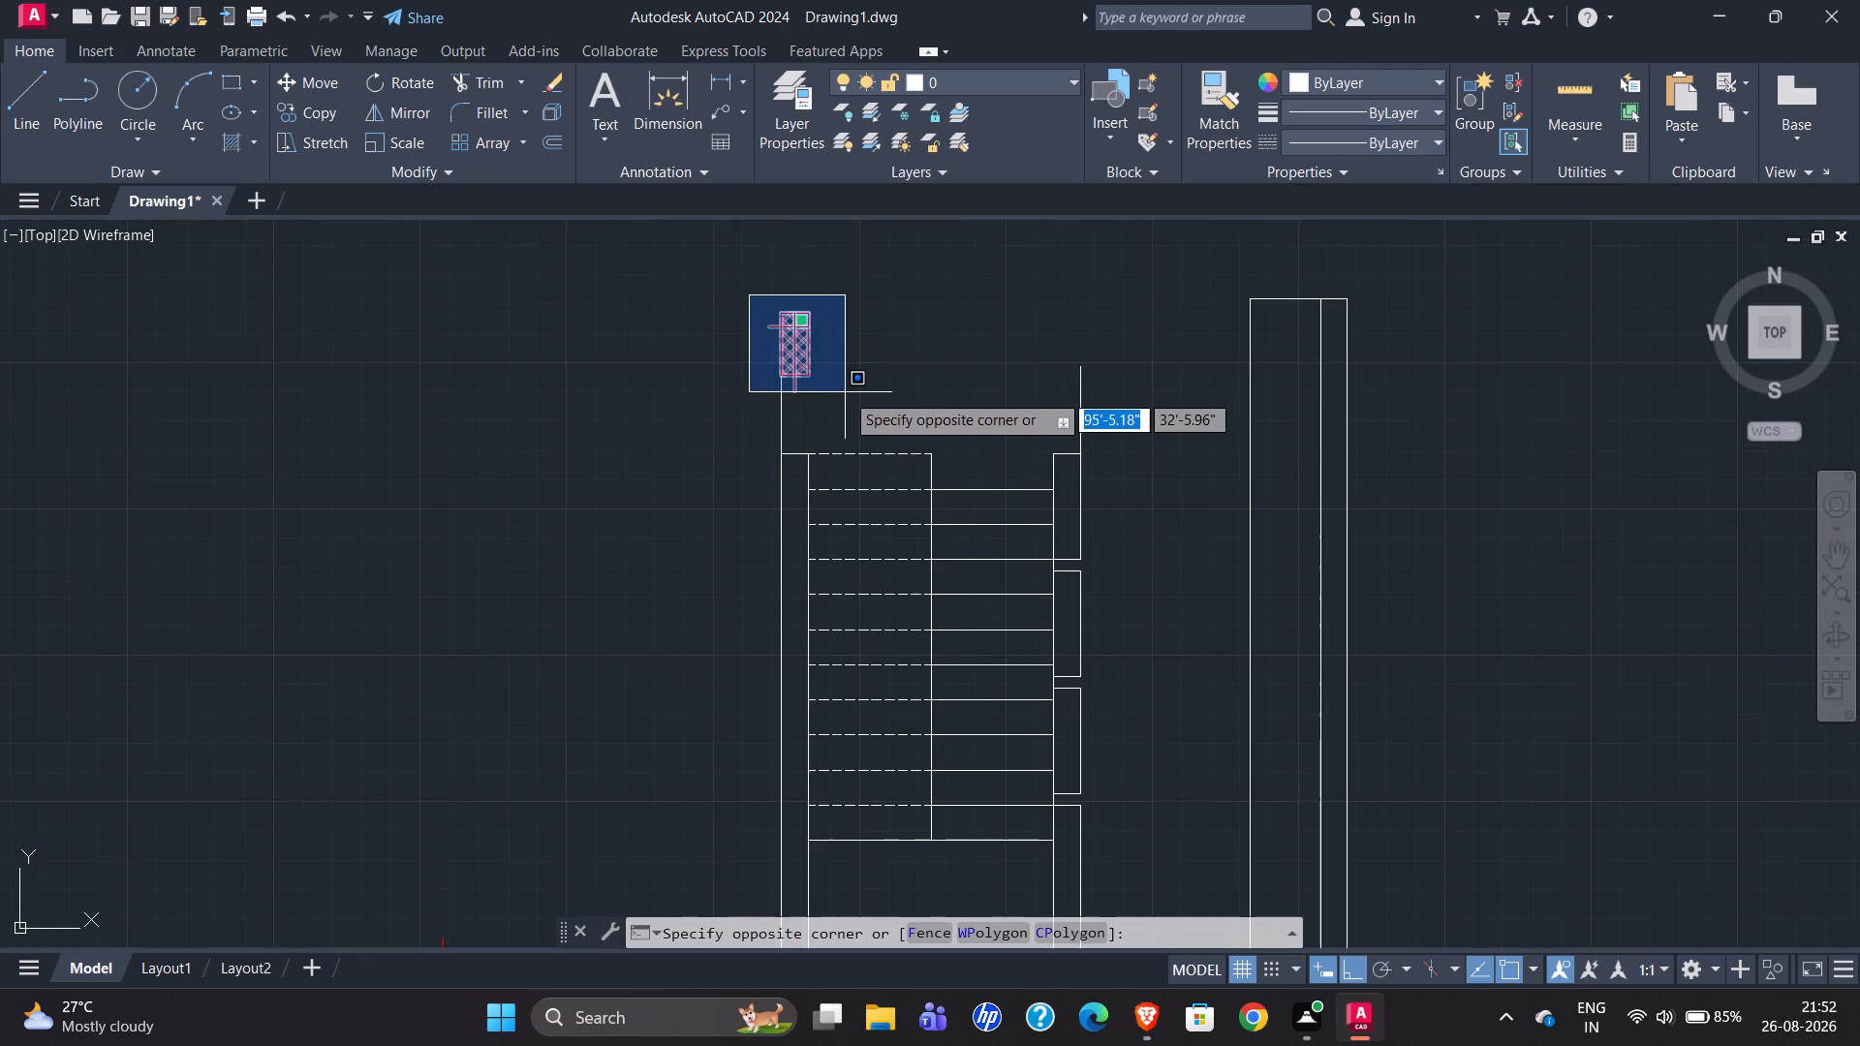
click(846, 392)
scroll(845, 397, up, 1)
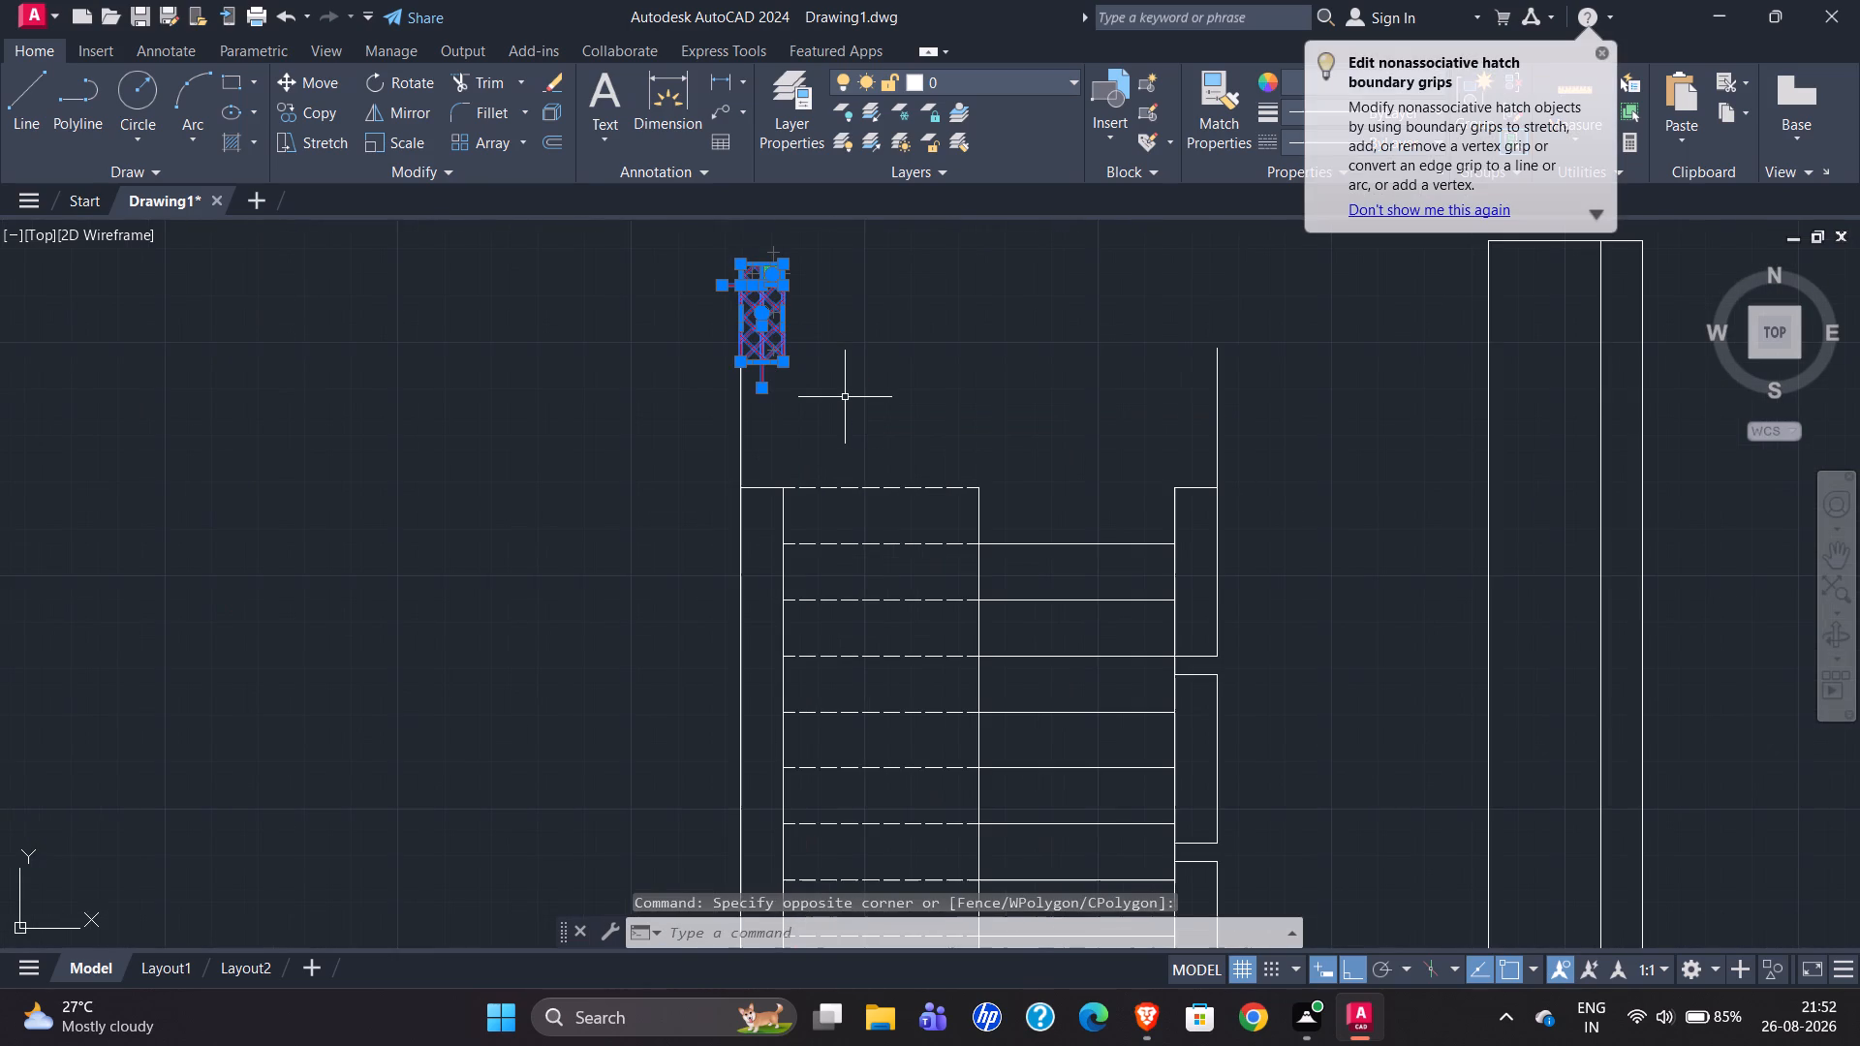
text(mo)
key(BackSpace)
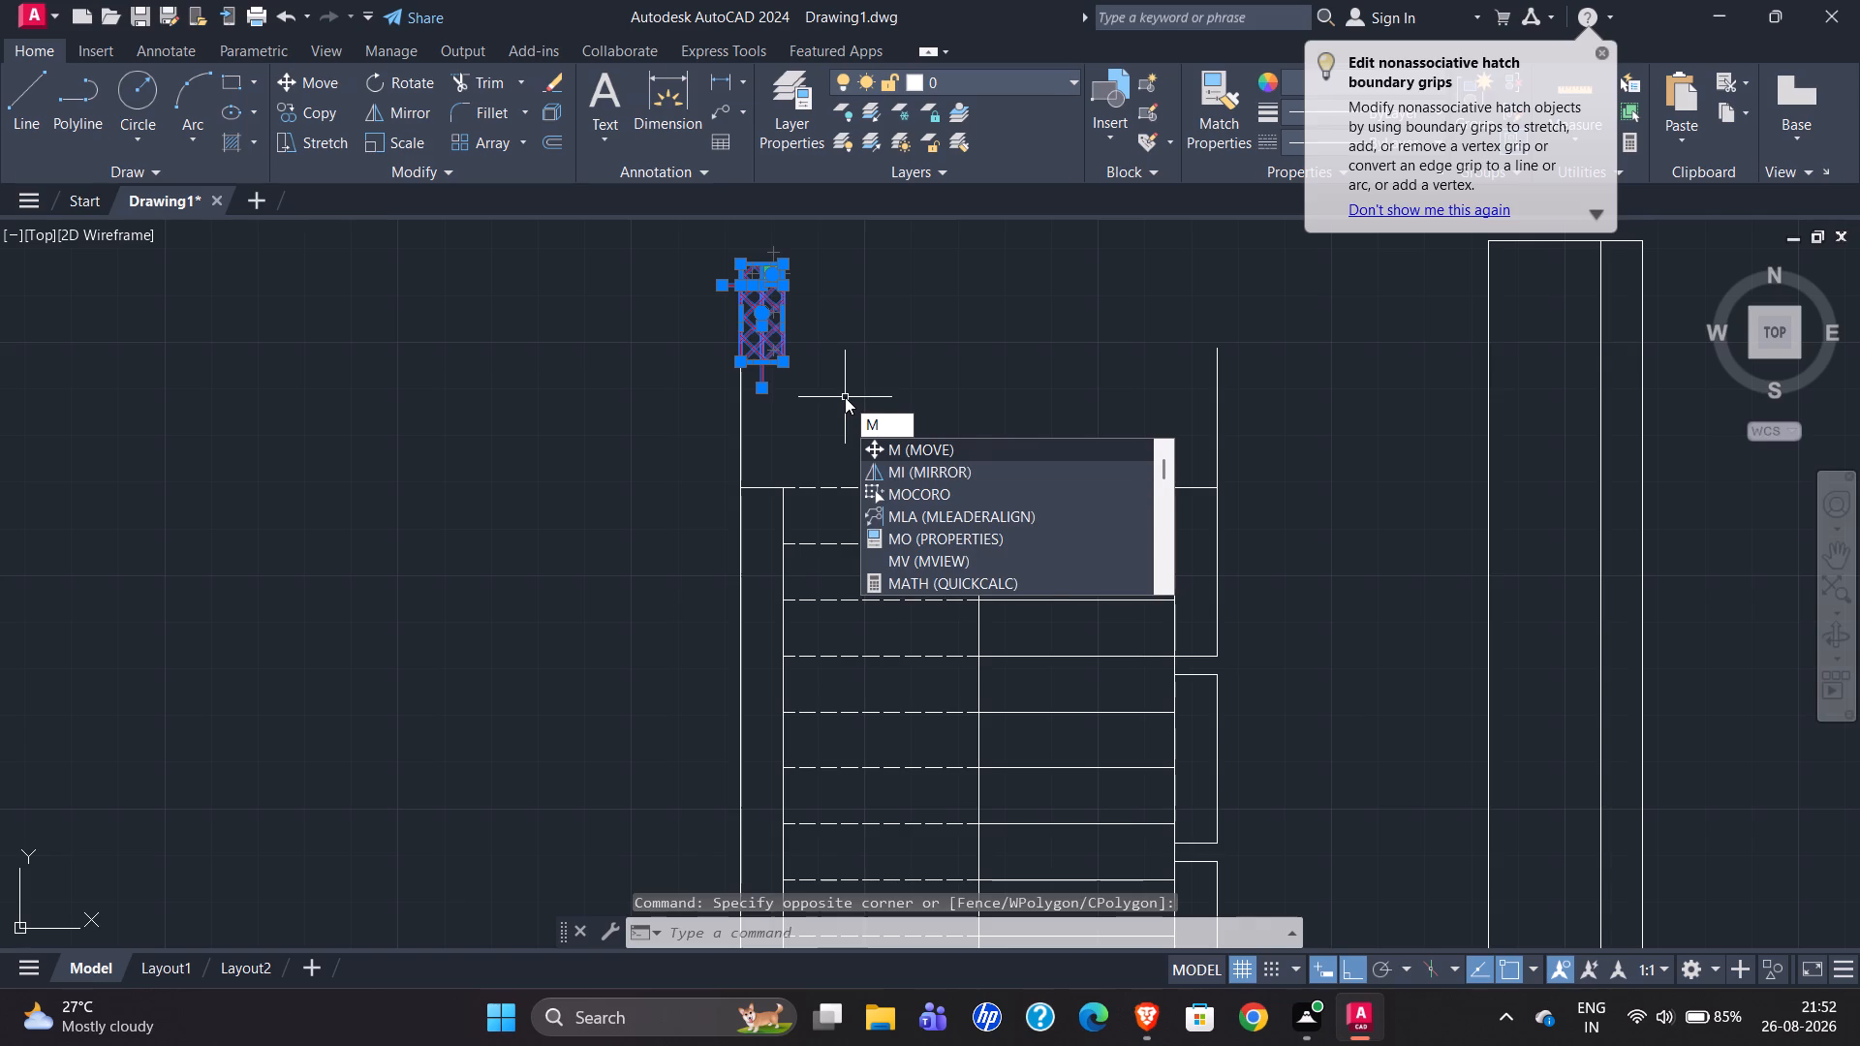
key(i)
key(Return)
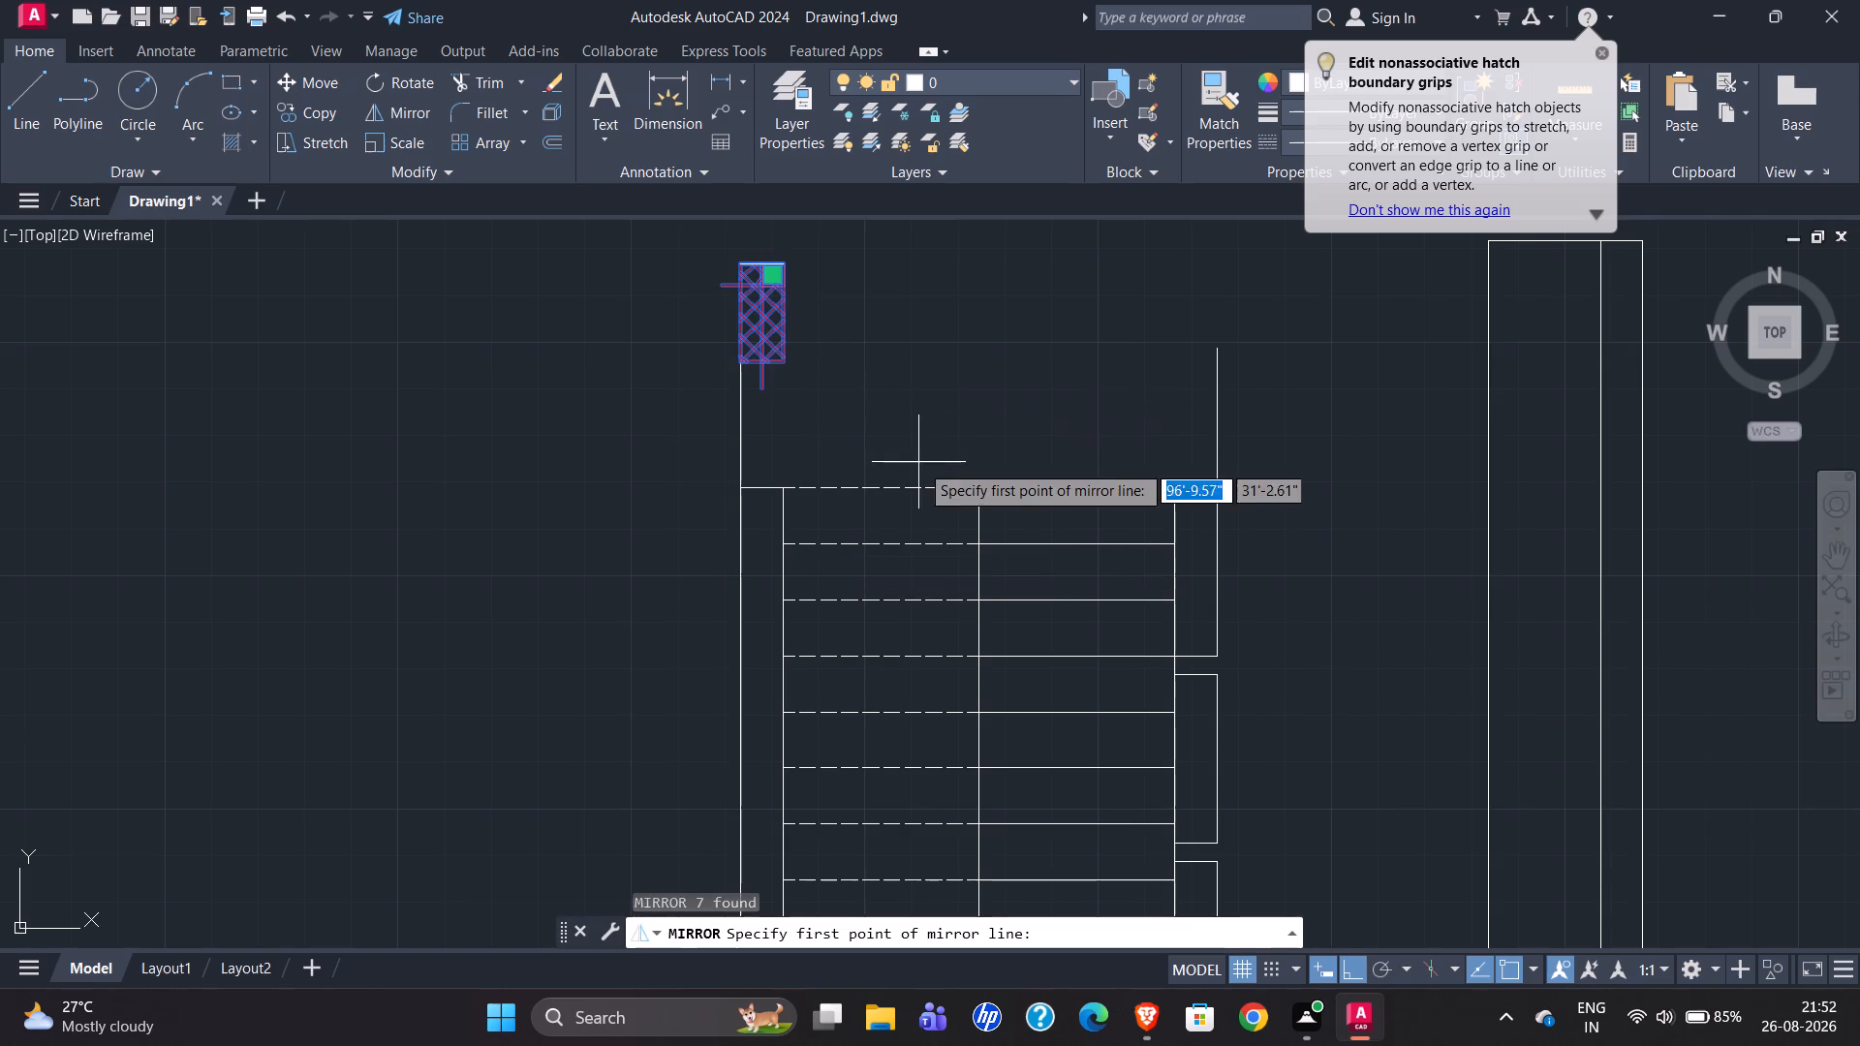
click(978, 491)
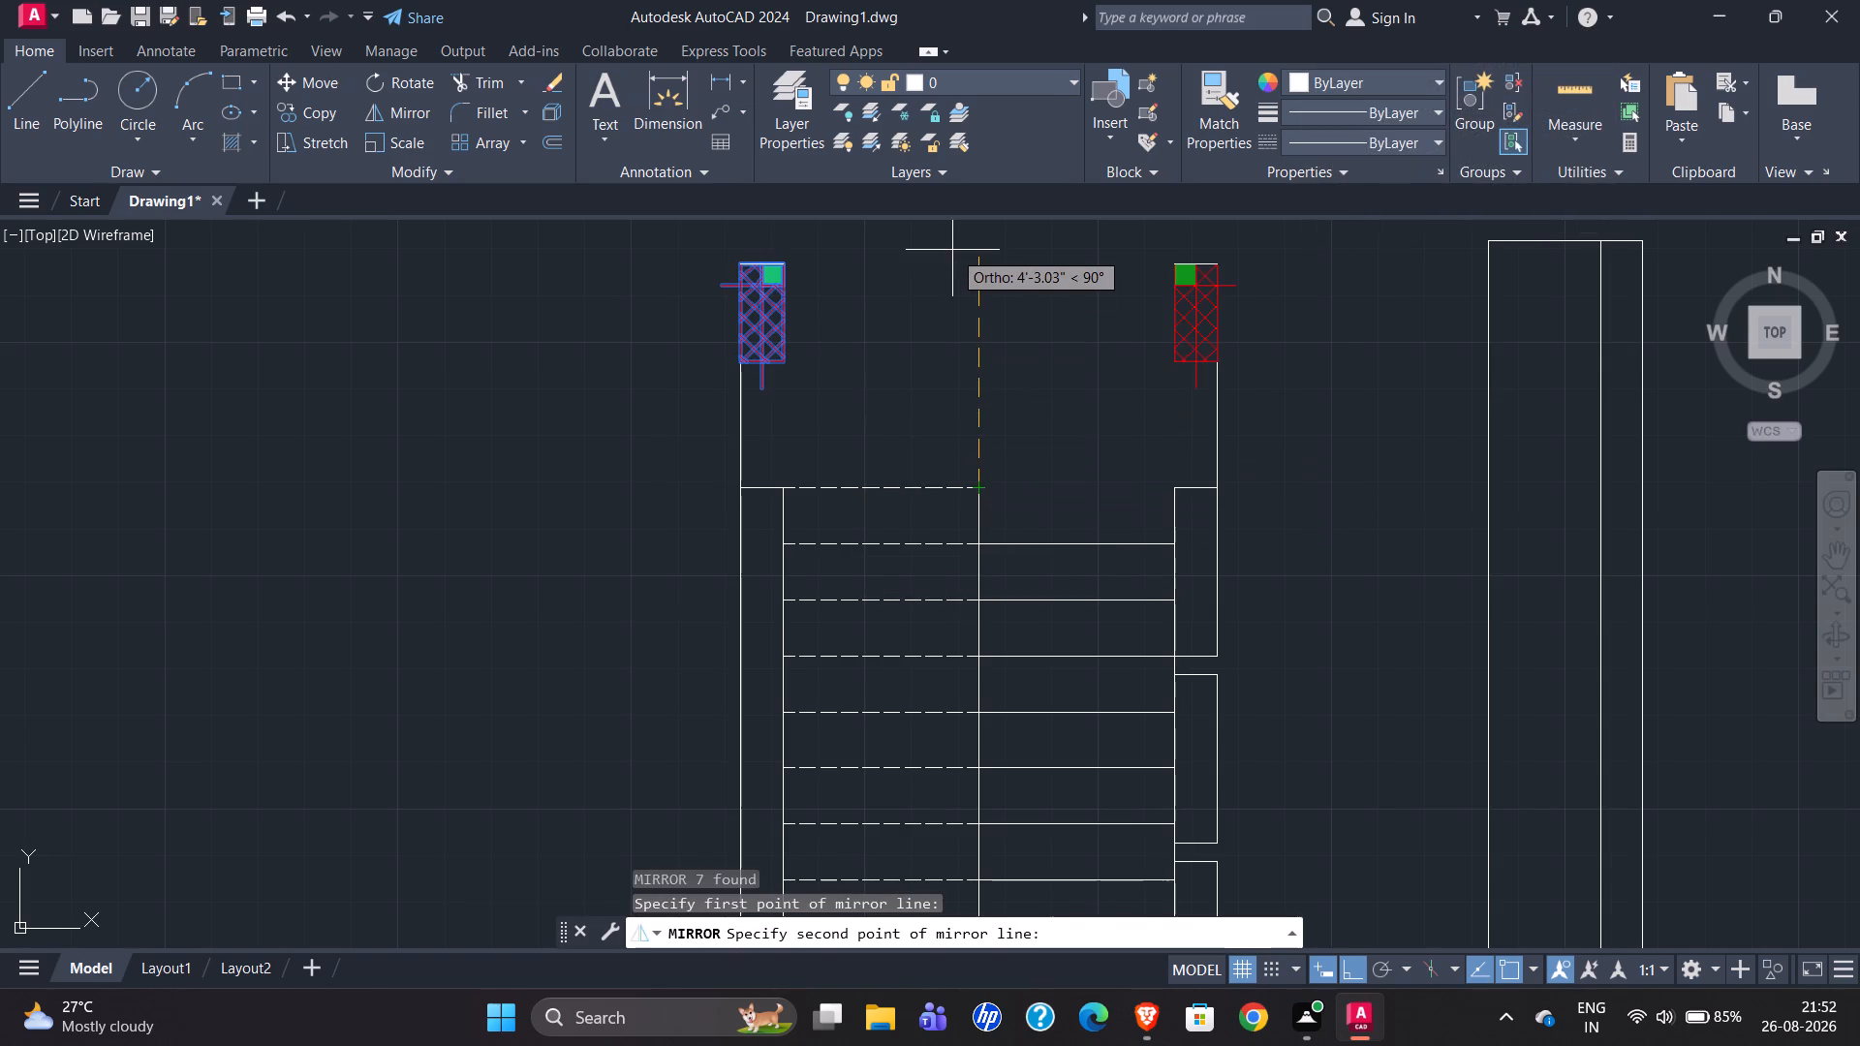
click(952, 250)
drag(1010, 339, 952, 250)
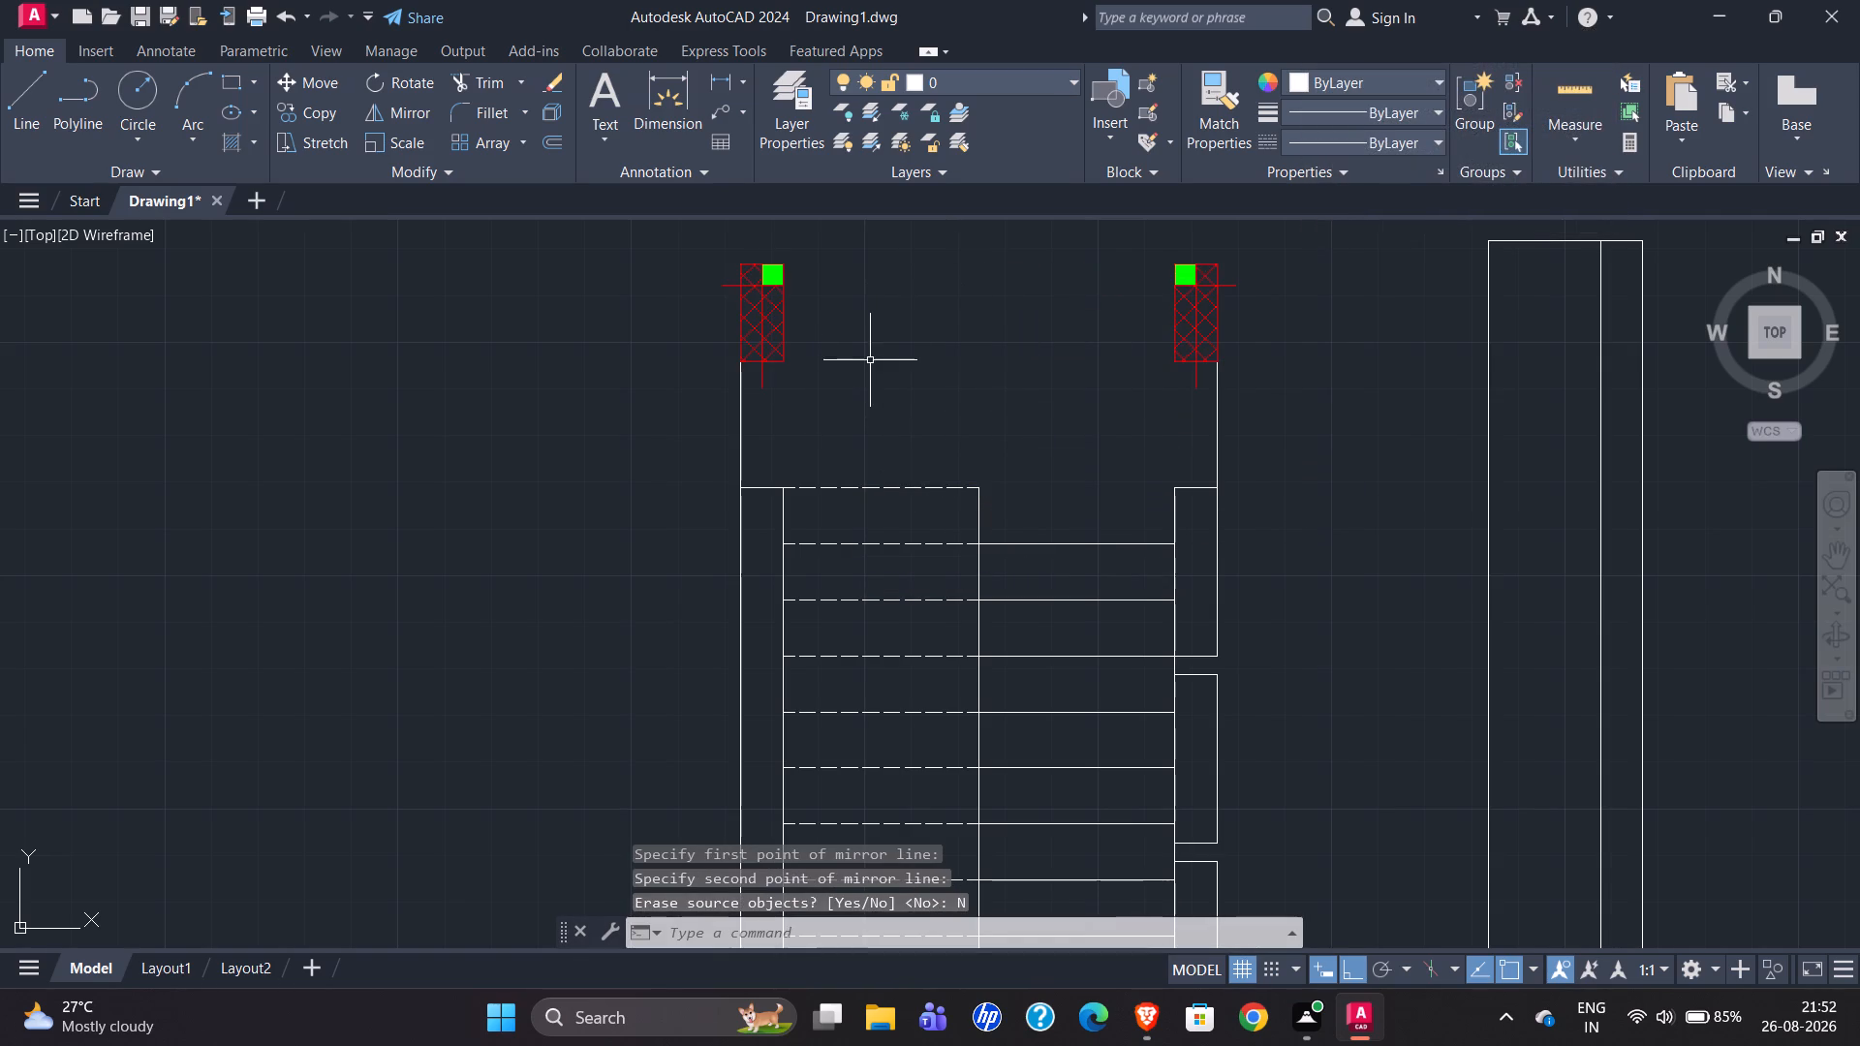
key(Escape)
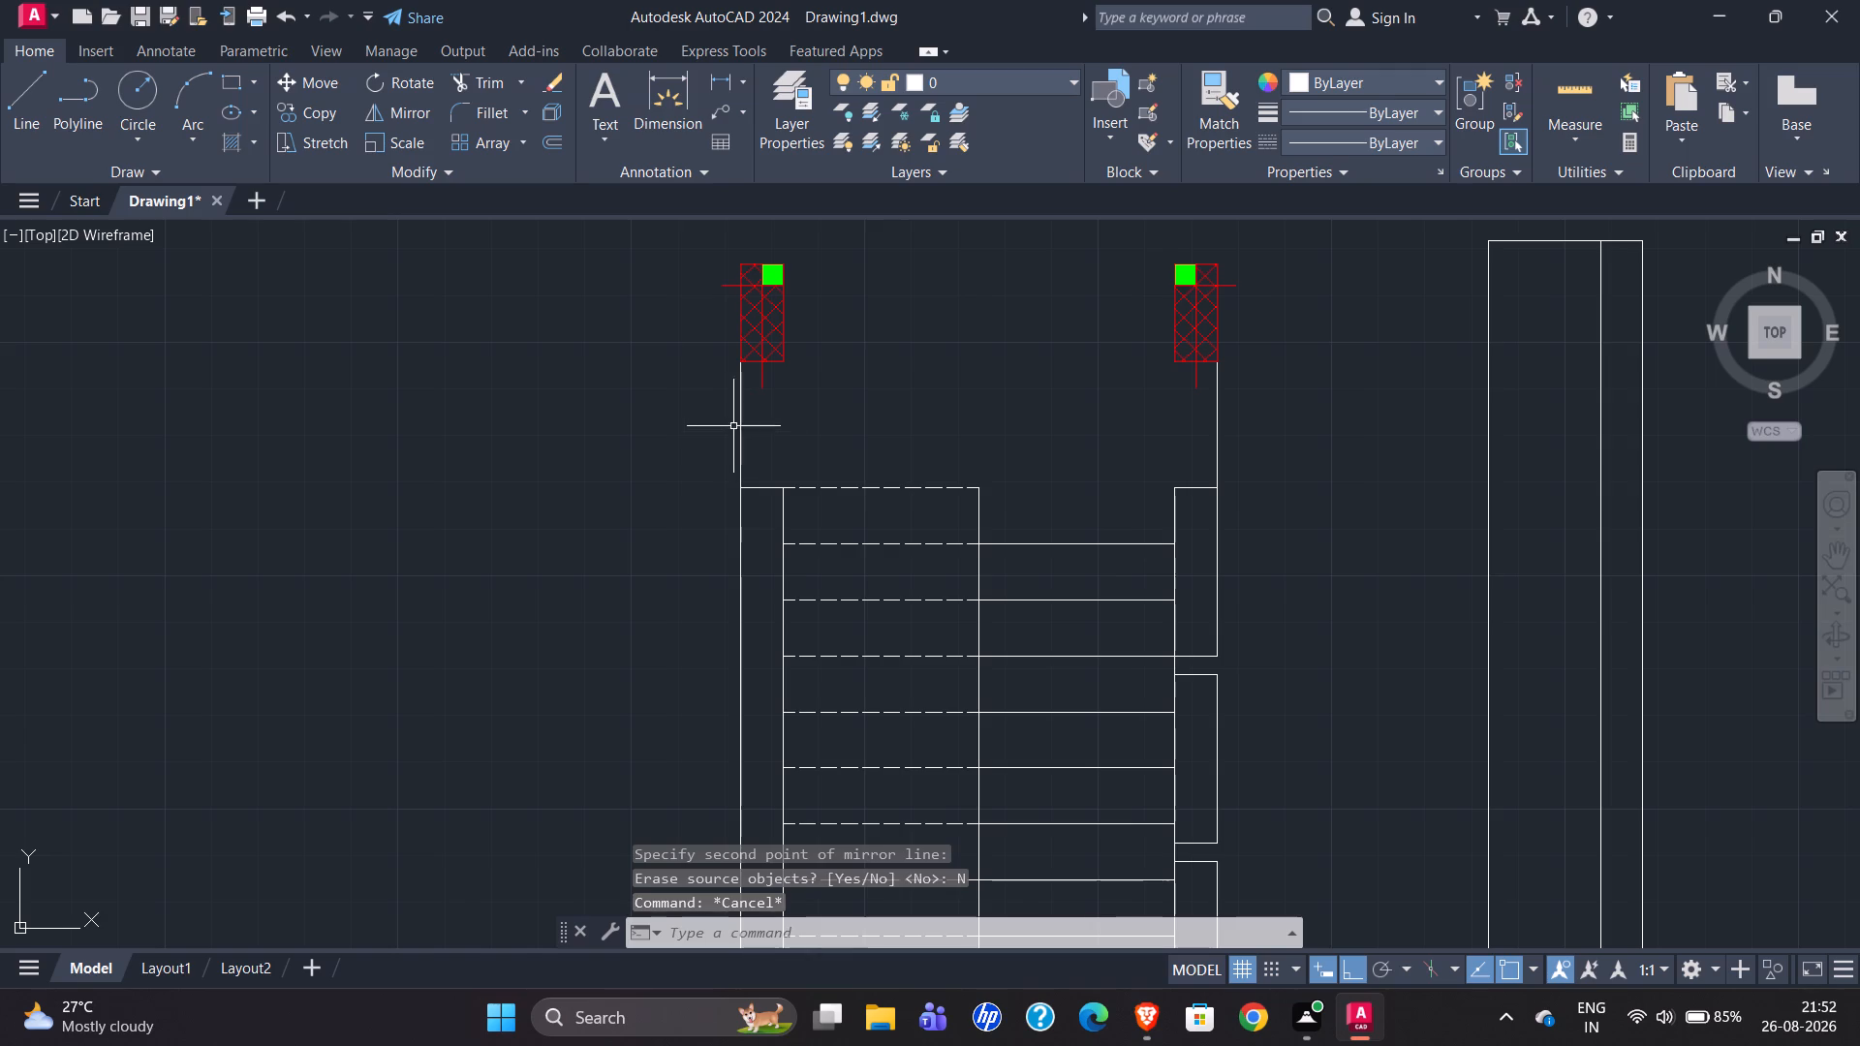
Delete the two vertical guide lines between the staircase walls and the columns above them.
click(738, 423)
click(1219, 411)
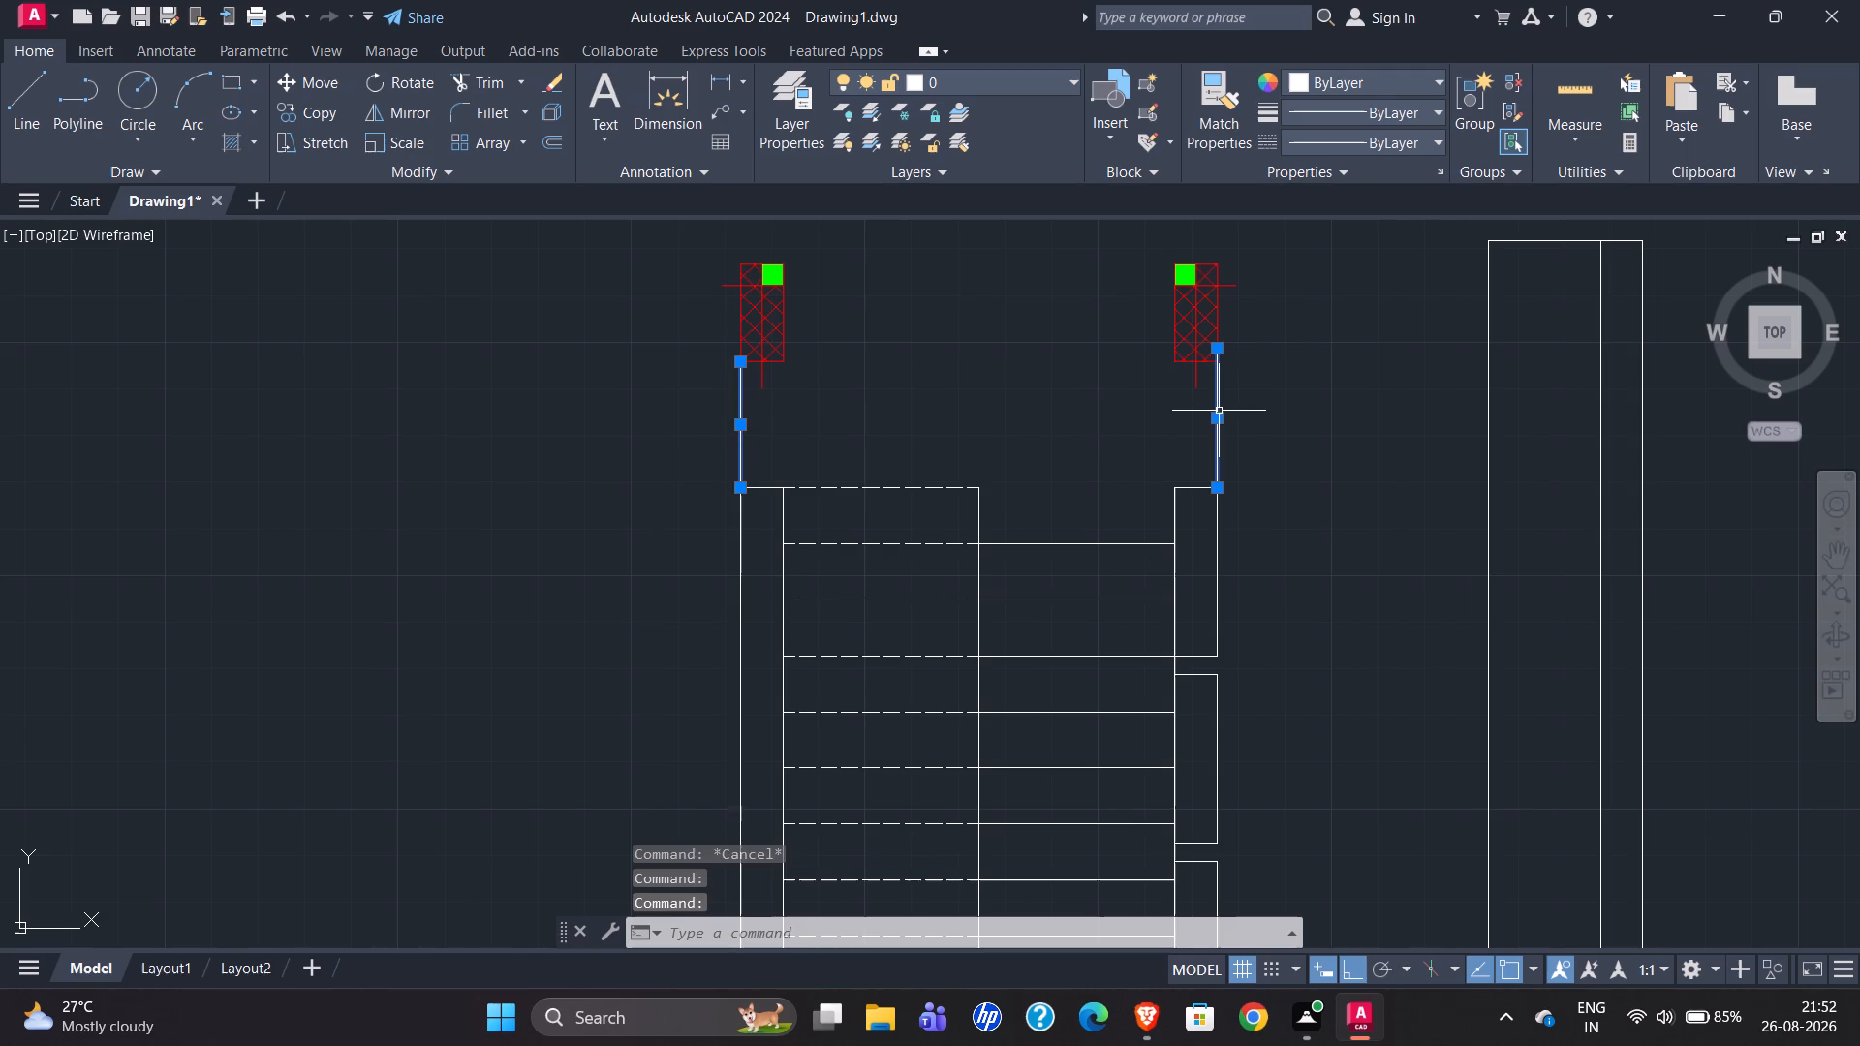
key(Delete)
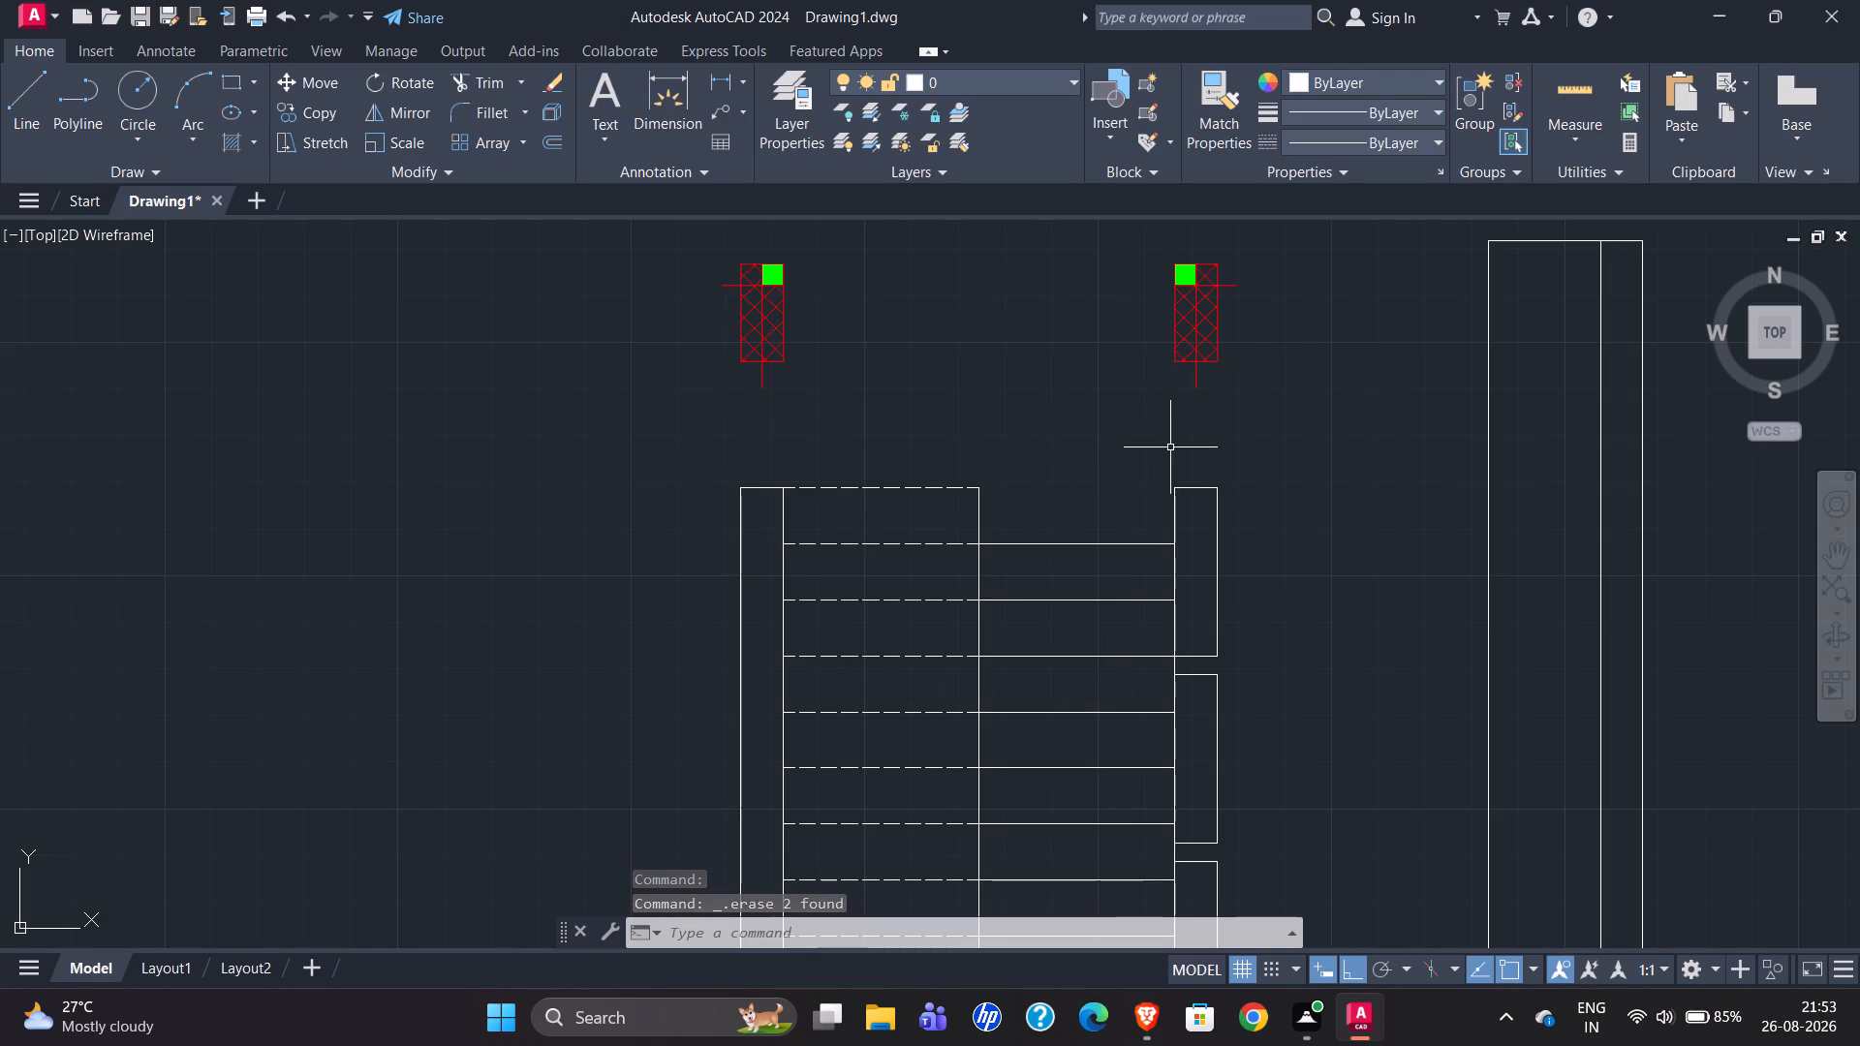
Undo the deletion of the two vertical guide lines between the staircase walls and the columns above.
key(ctrl+z)
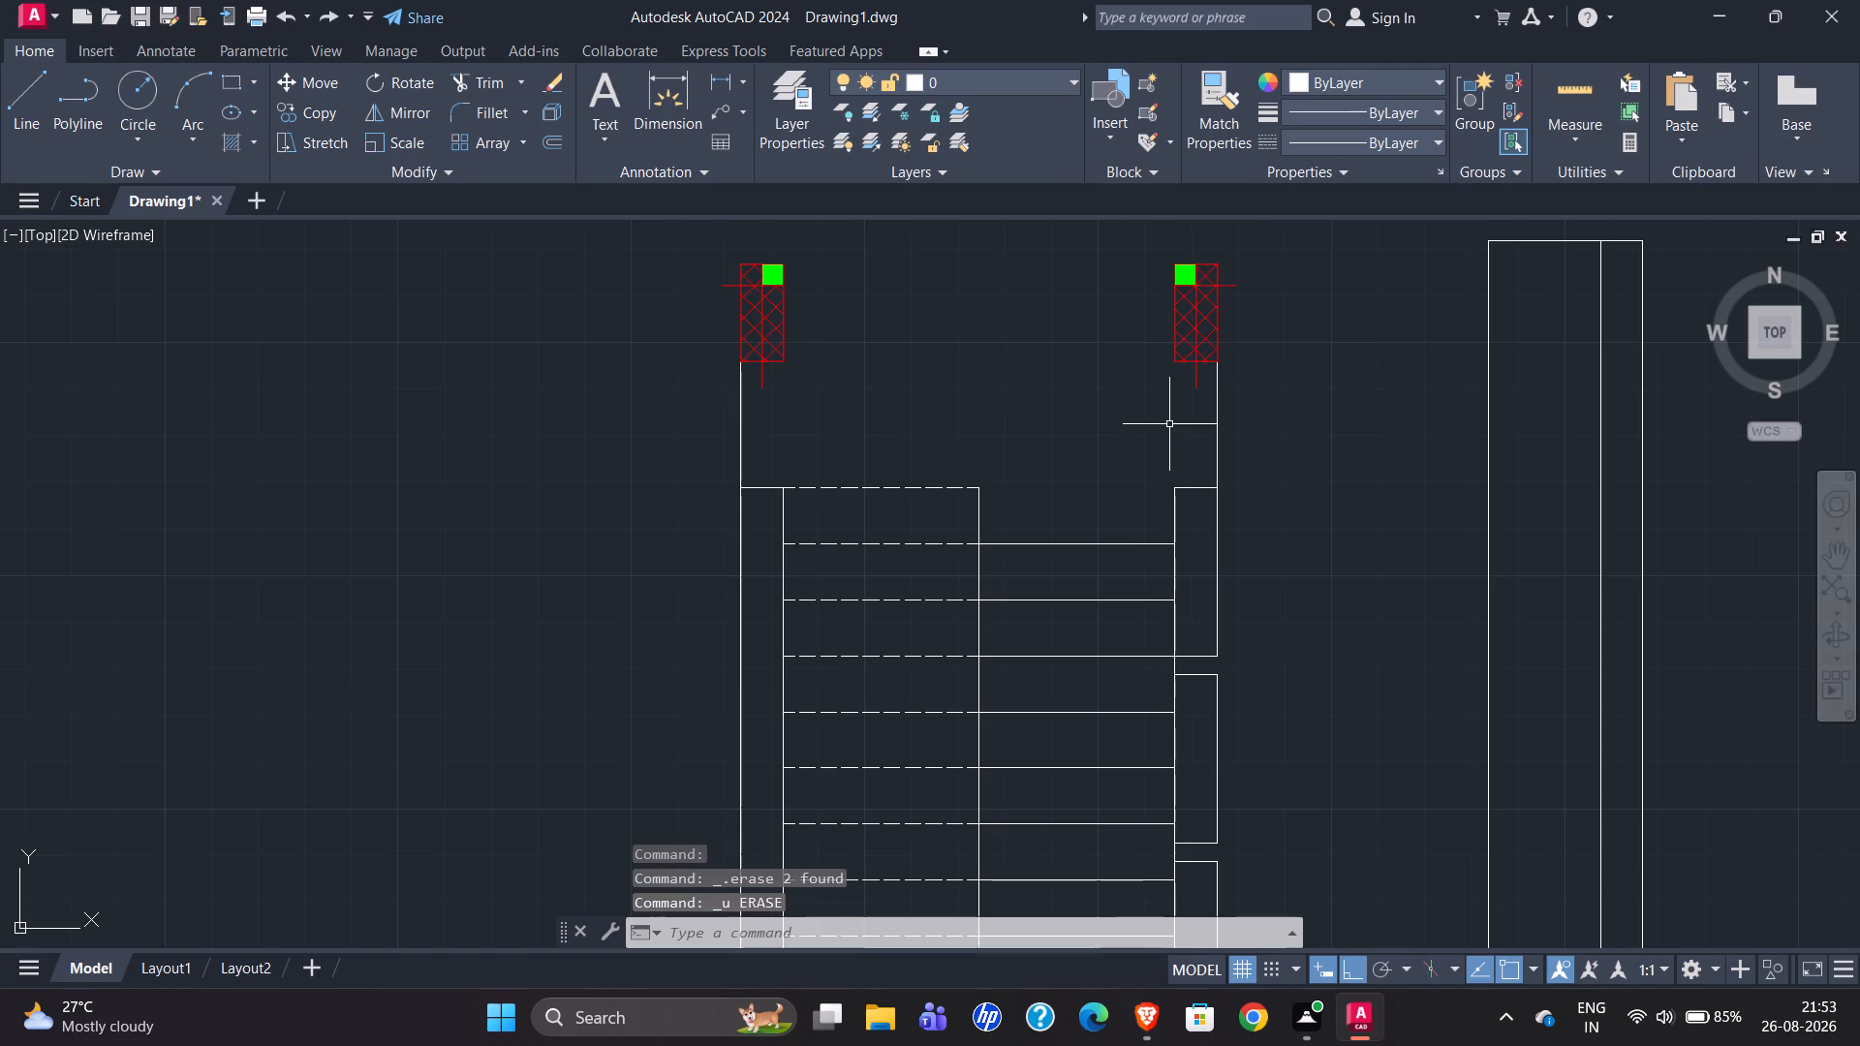
Move the column above the staircase's right wall 3 inches up, snapping its lower right corner to the guide line's top end.
scroll(1123, 466, down, 1)
scroll(1200, 319, up, 2)
drag(983, 319, 999, 328)
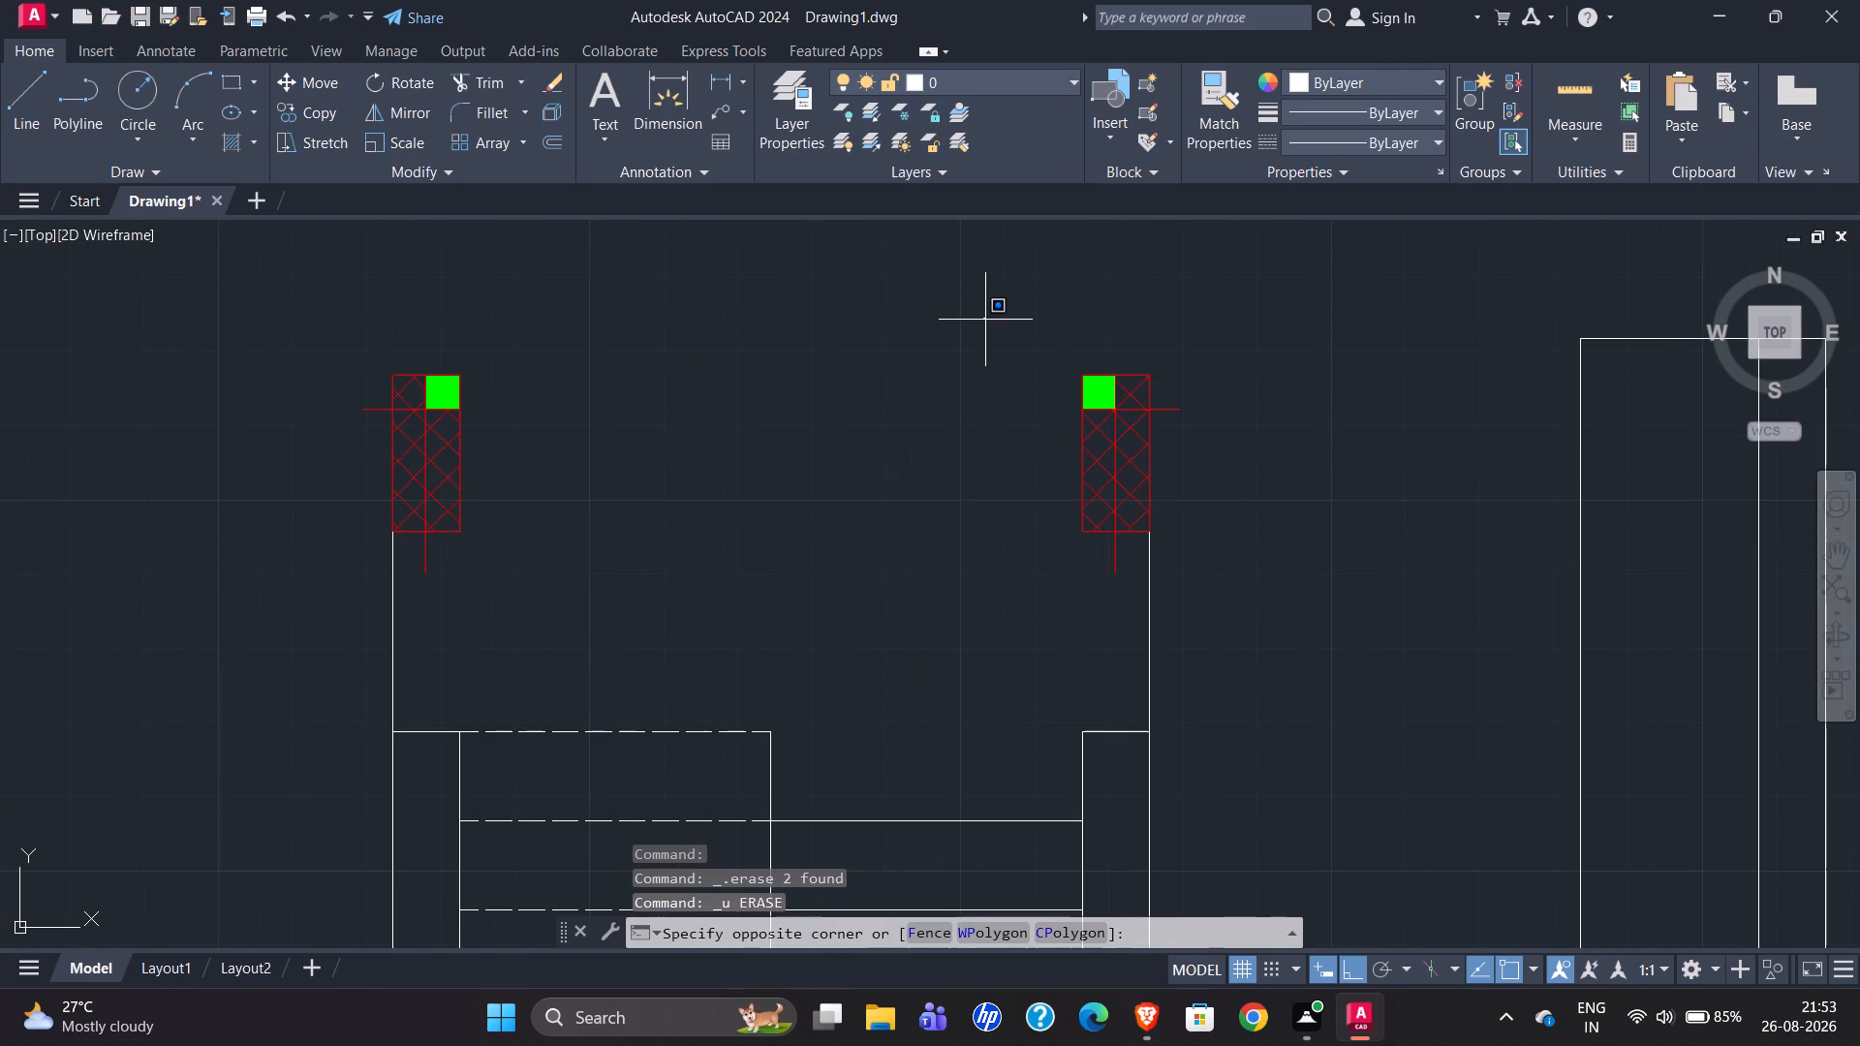
click(1270, 595)
key(m)
key(Return)
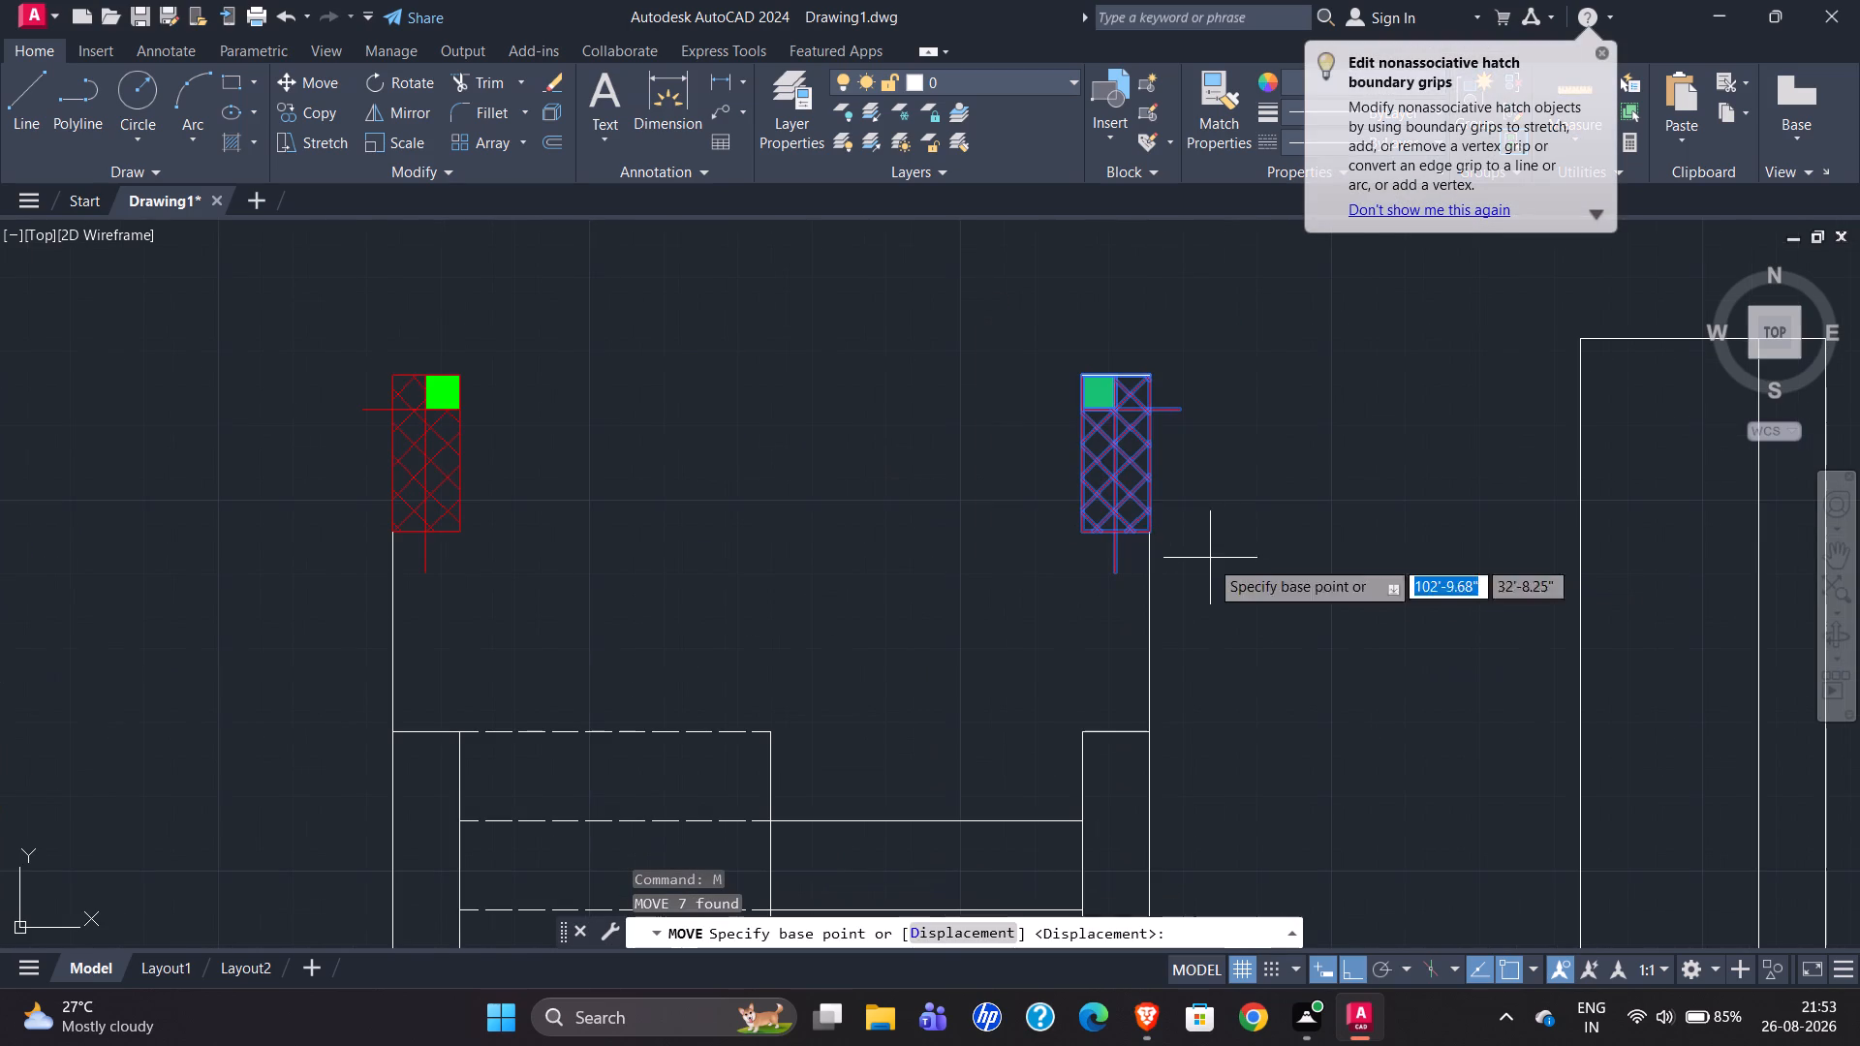
click(1146, 532)
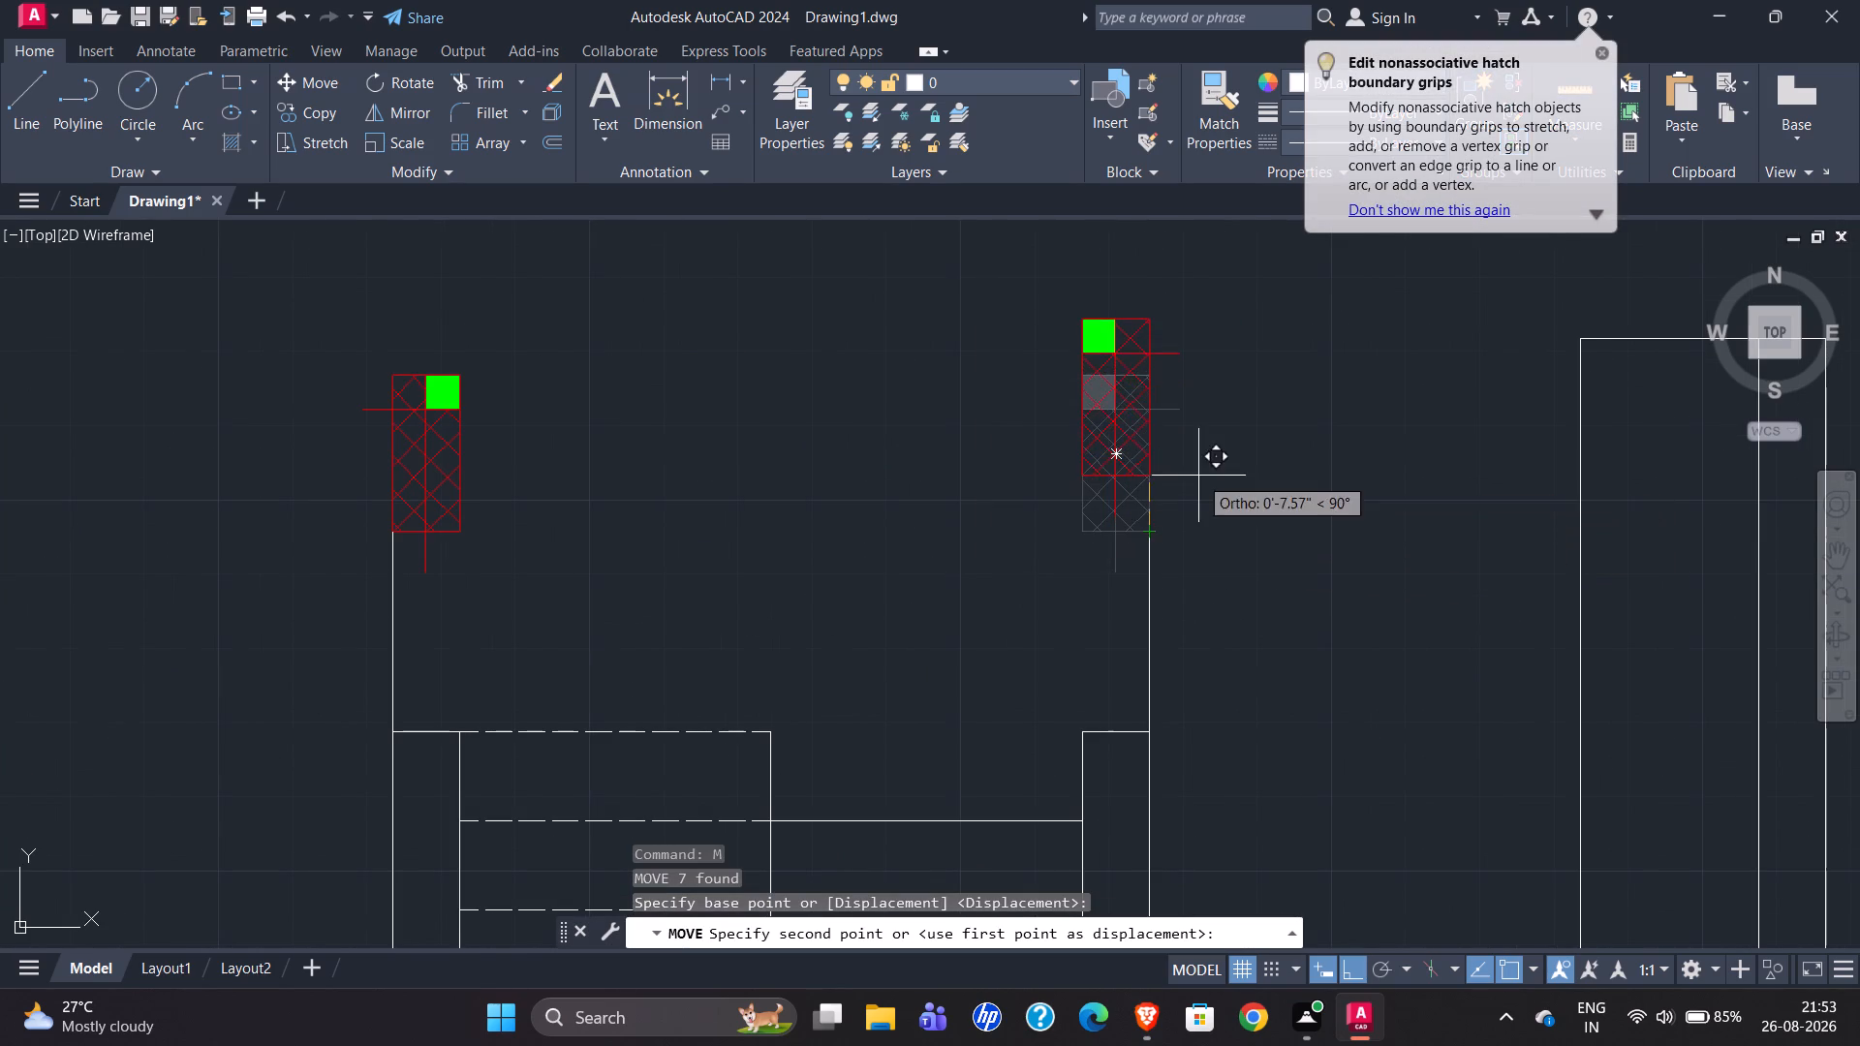
scroll(1174, 528, up, 5)
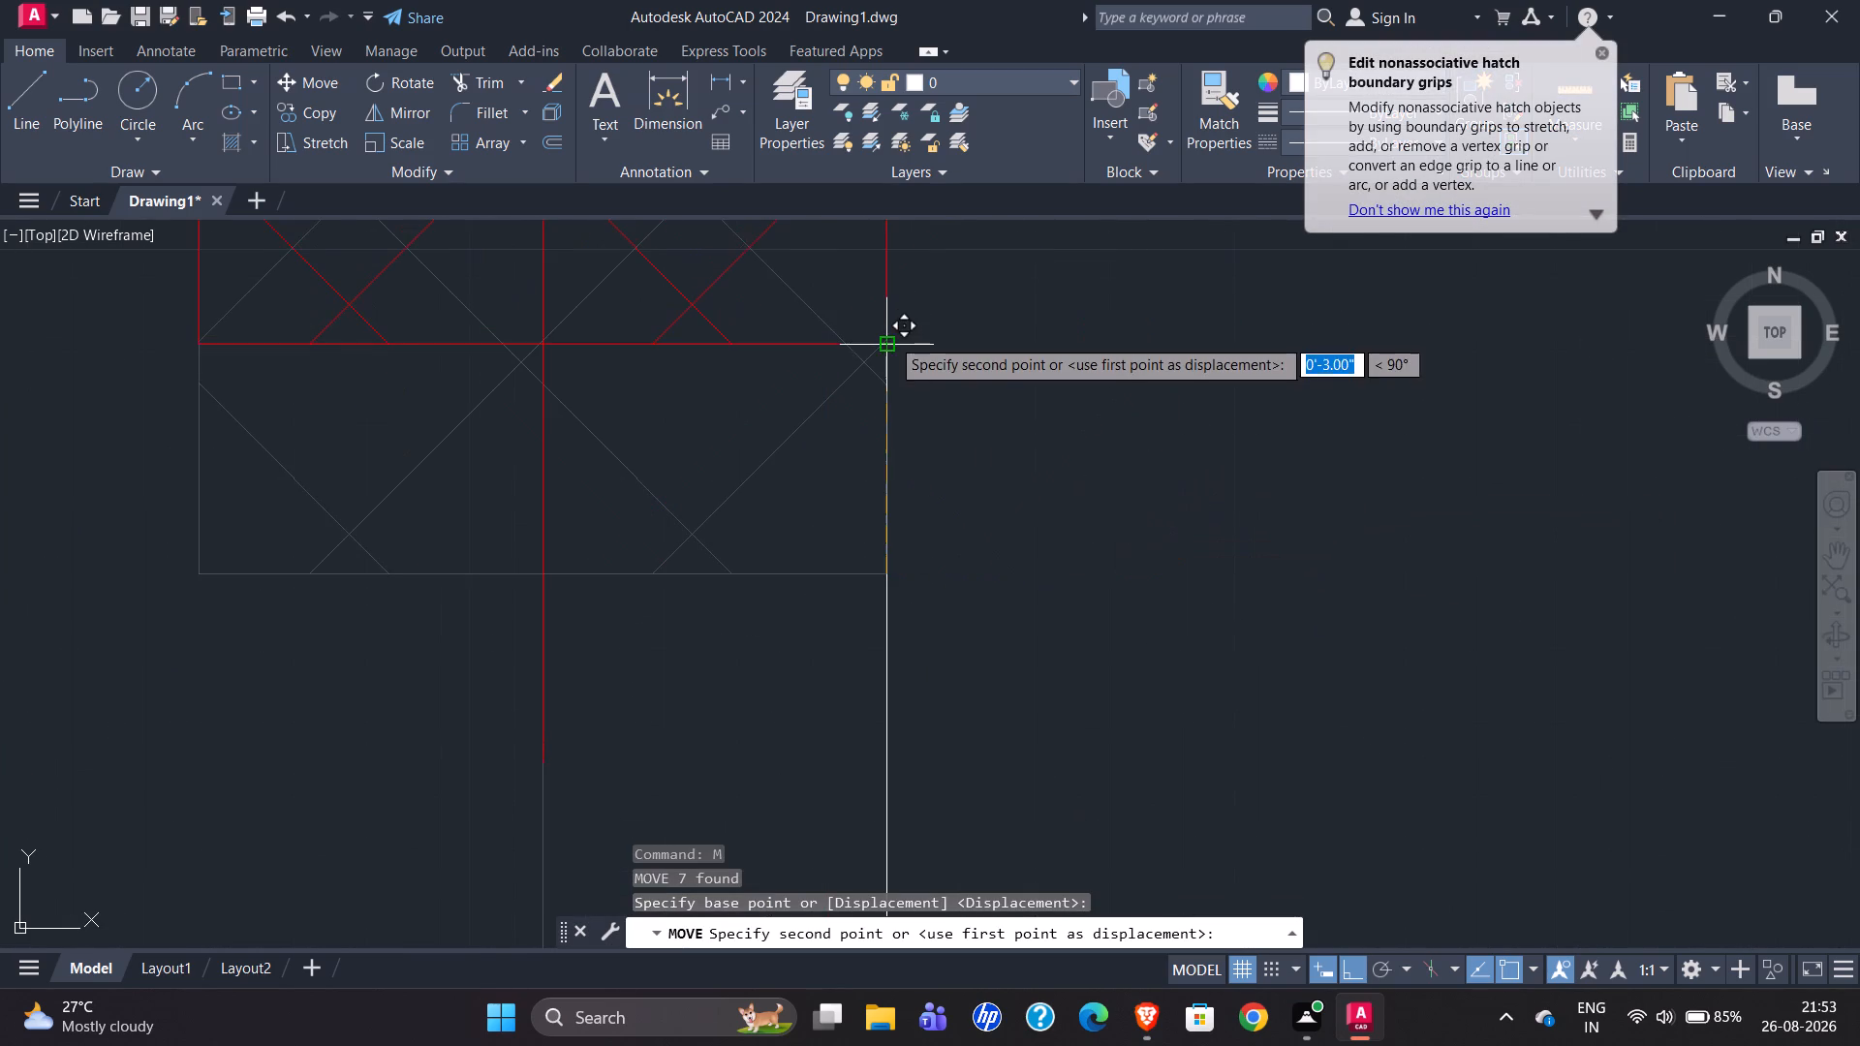
click(890, 337)
scroll(976, 468, down, 6)
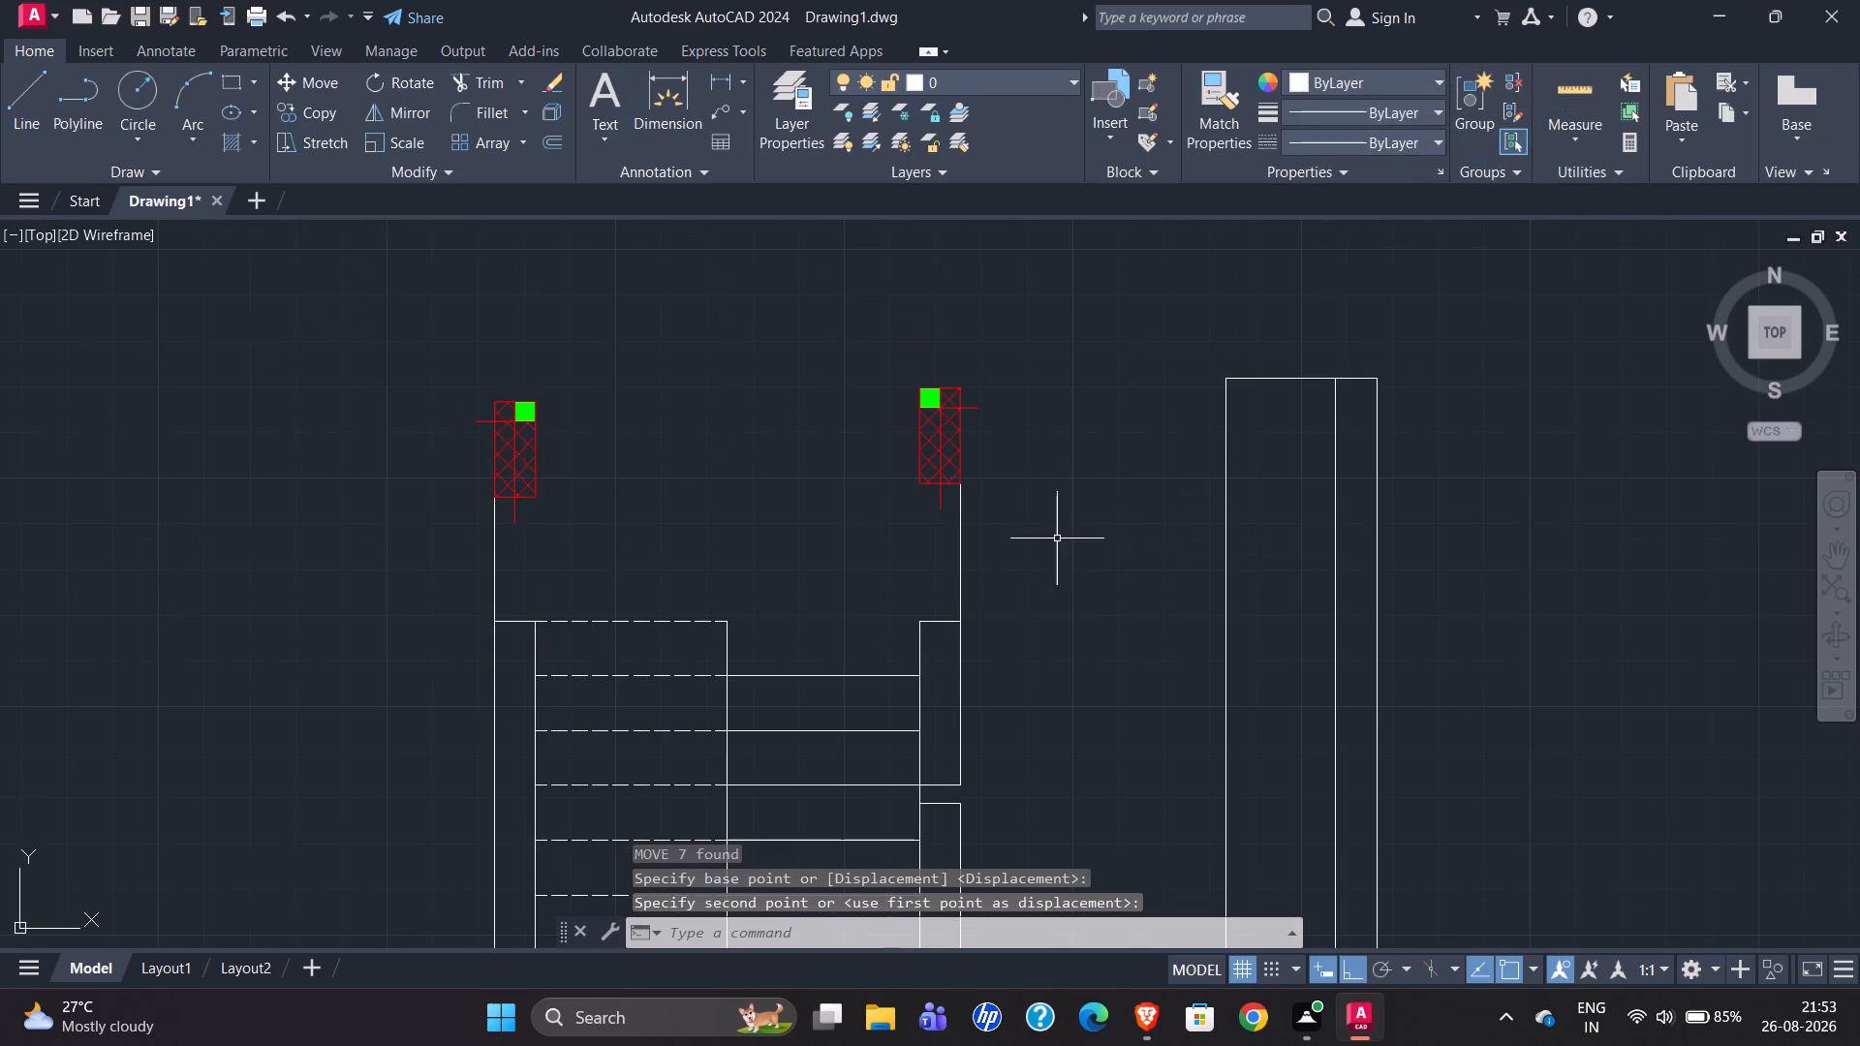
Delete the two vertical guide lines between the staircase walls and the columns above them.
click(491, 548)
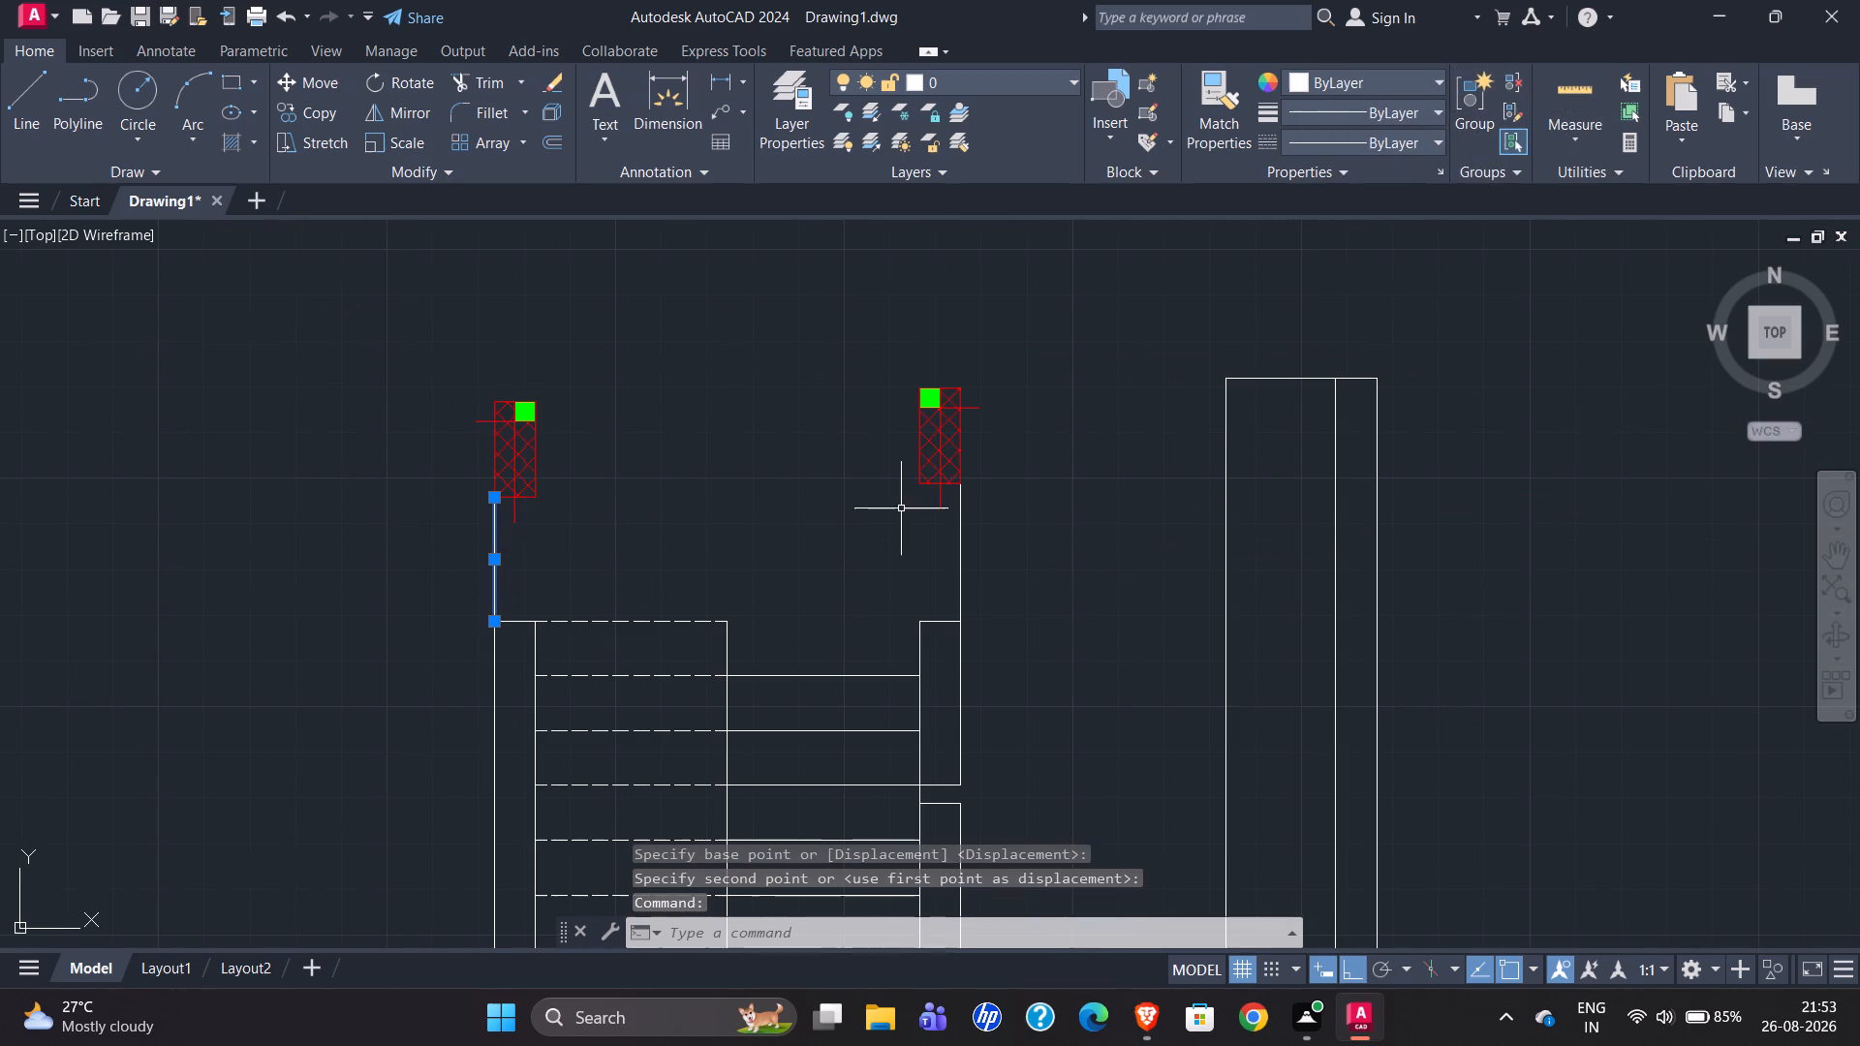
click(963, 534)
key(Delete)
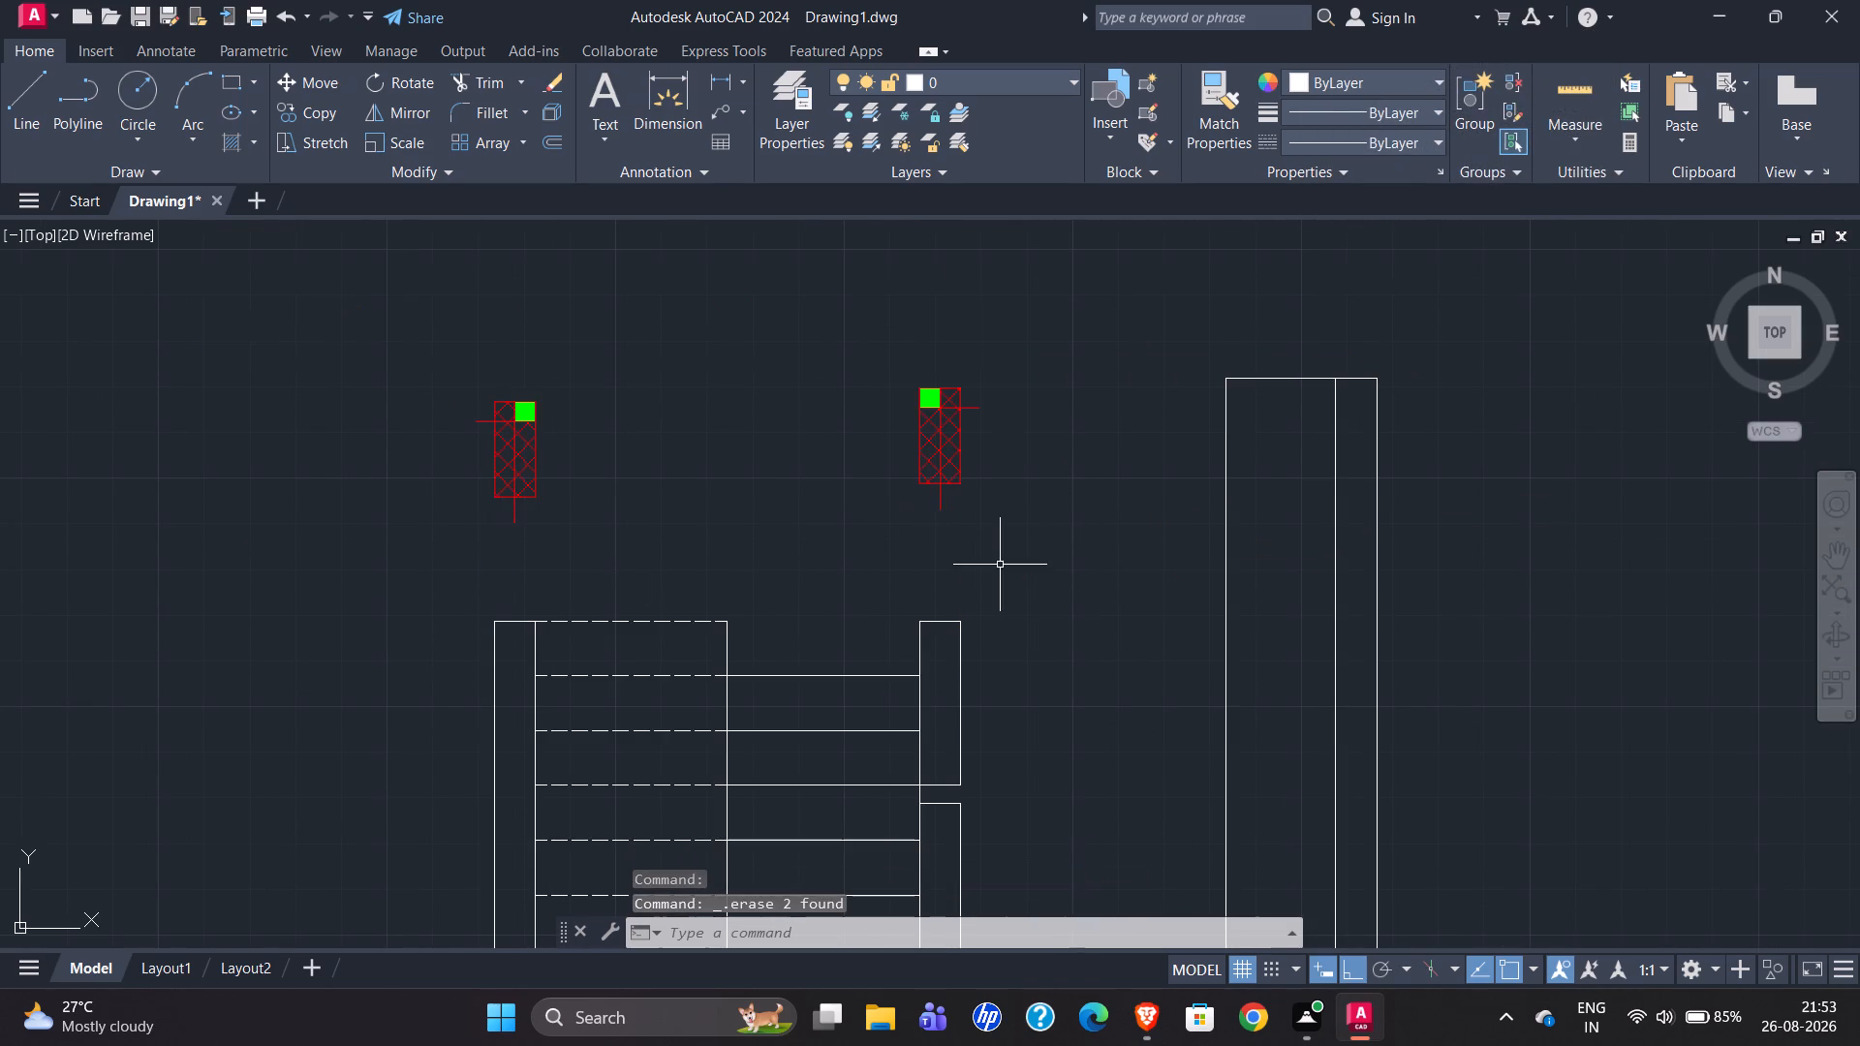
Examine the reference plan's columns, staircase and office room against the redrawn plan to find what is still missing.
scroll(856, 606, down, 2)
scroll(1092, 562, down, 2)
scroll(1219, 536, down, 1)
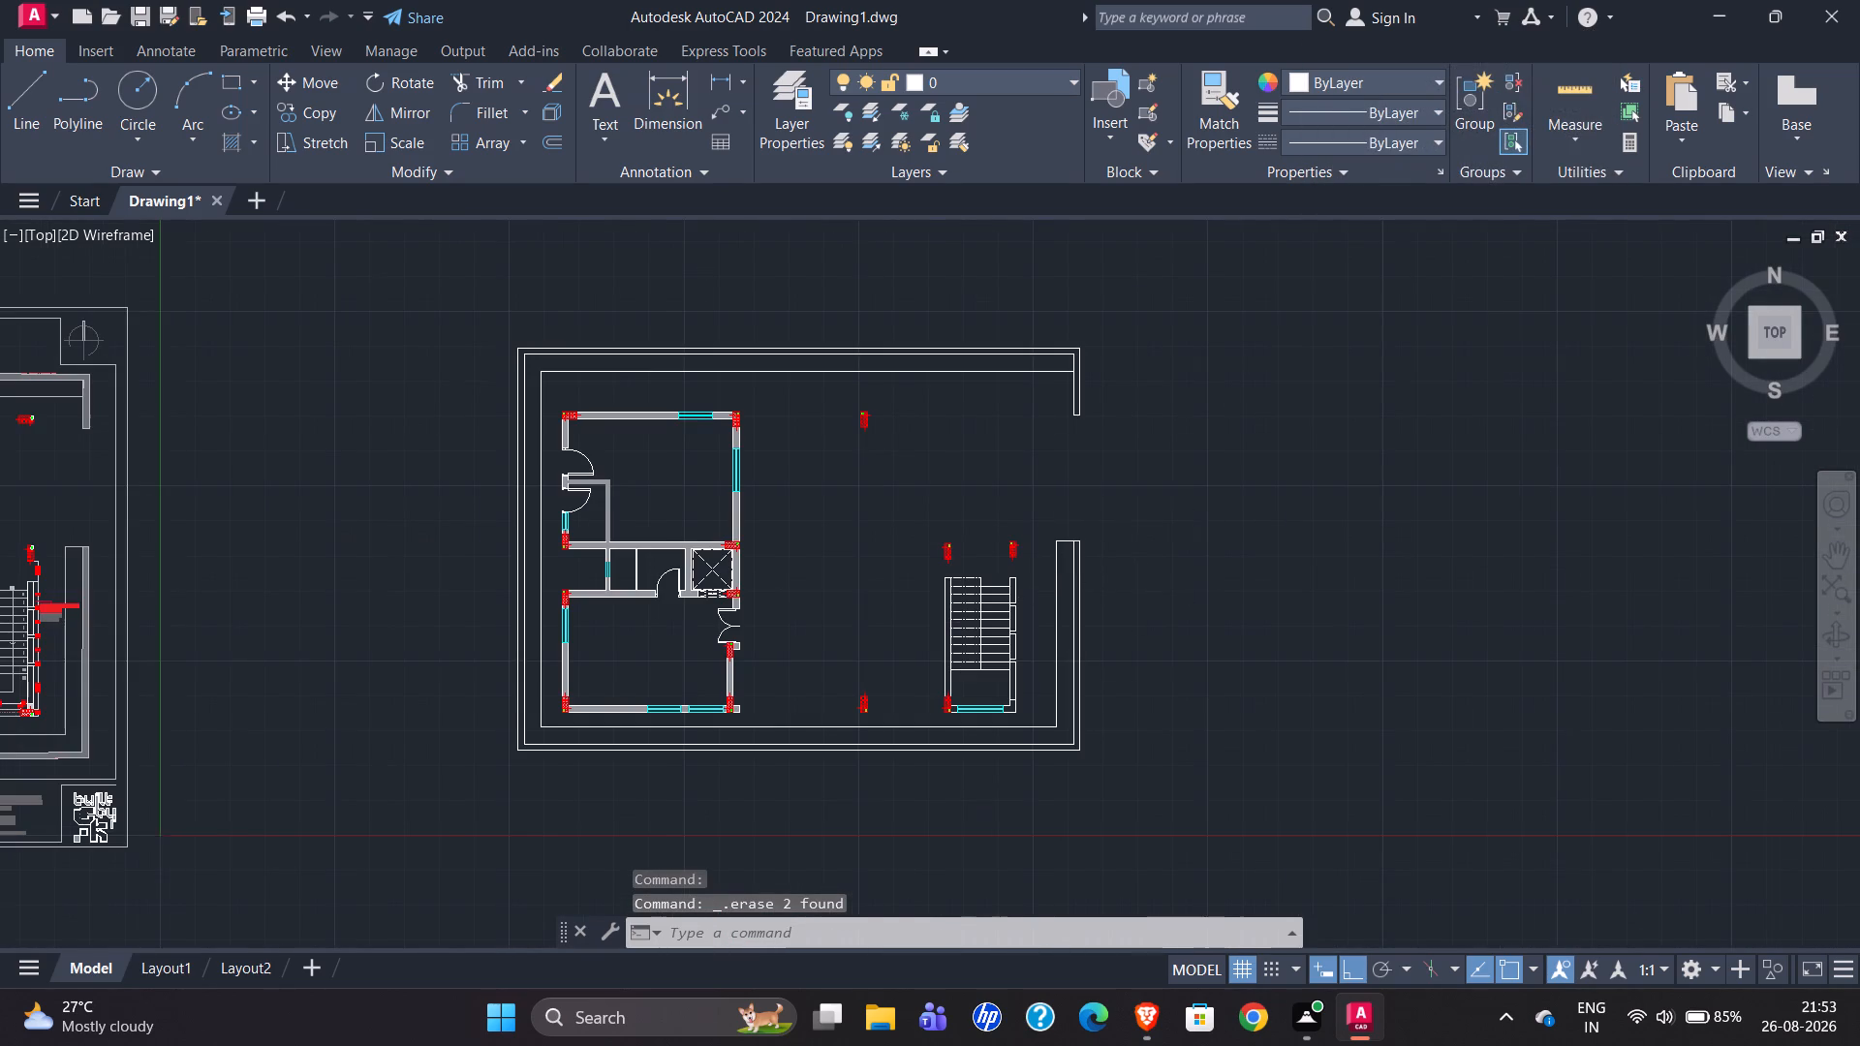
scroll(402, 467, up, 3)
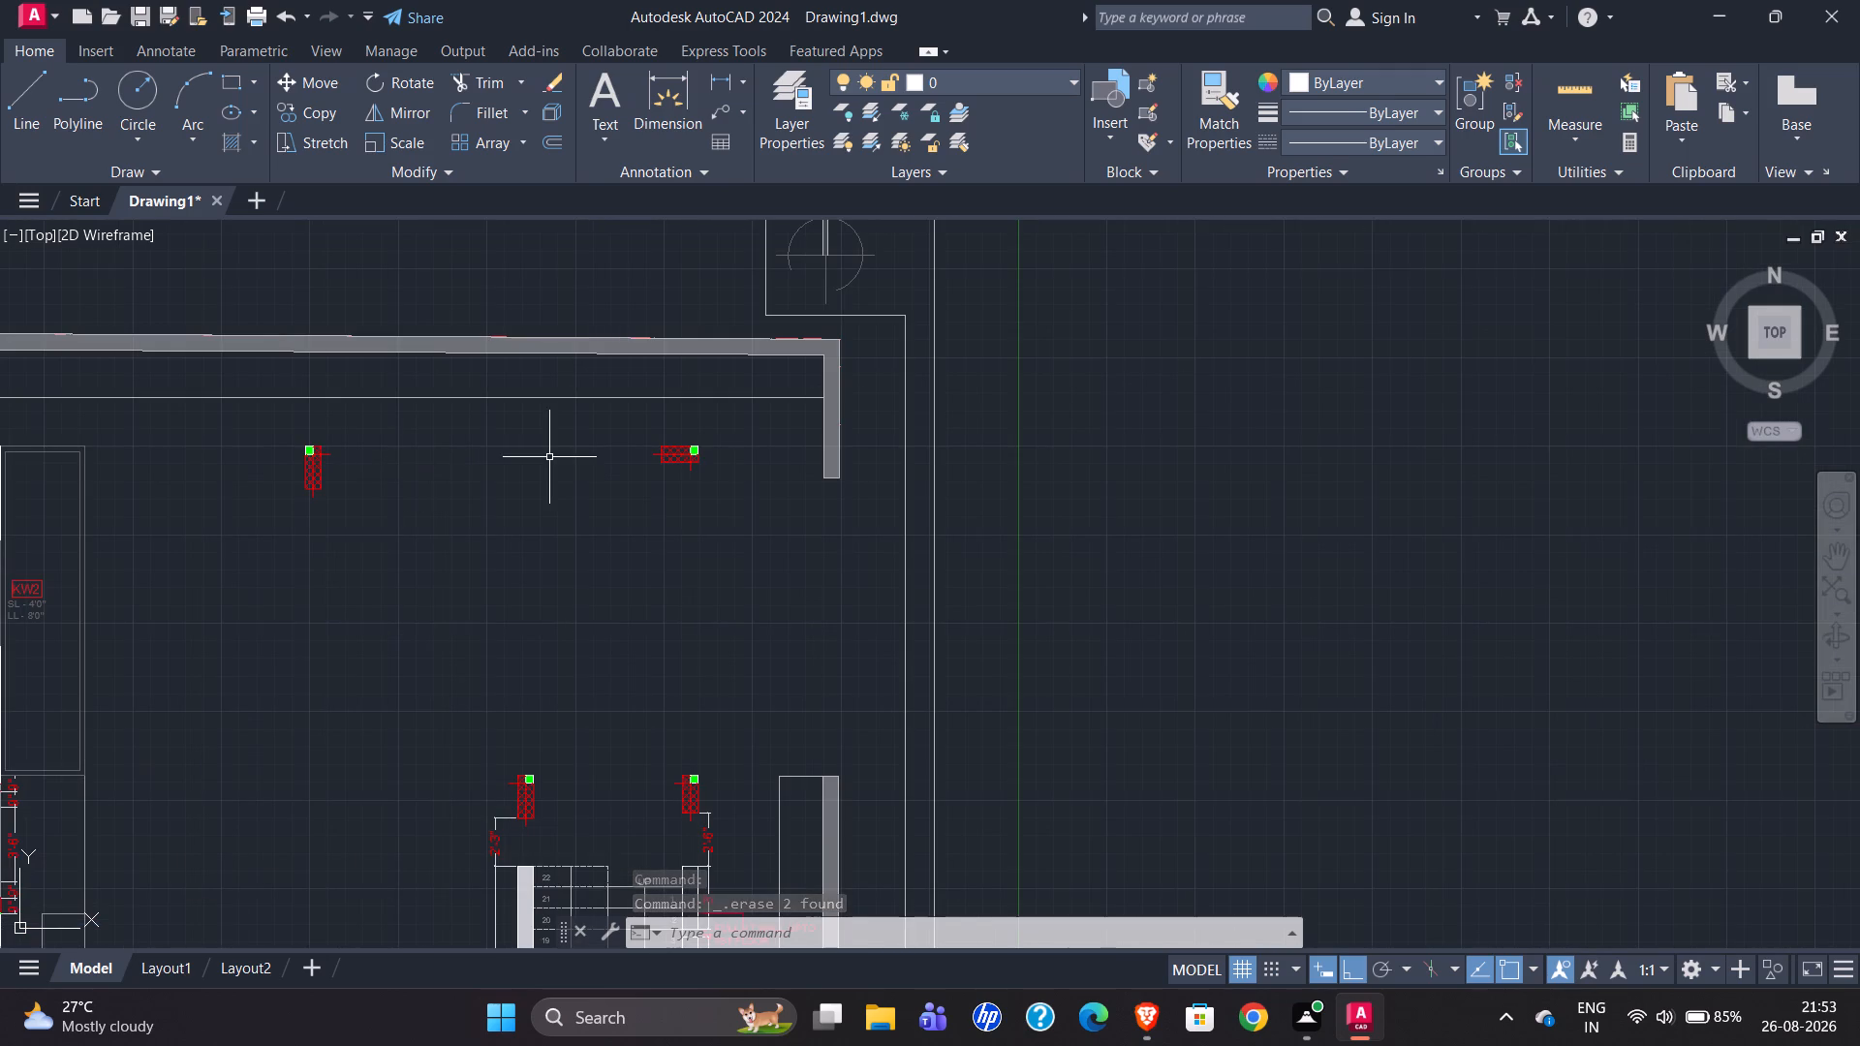
scroll(586, 905, up, 3)
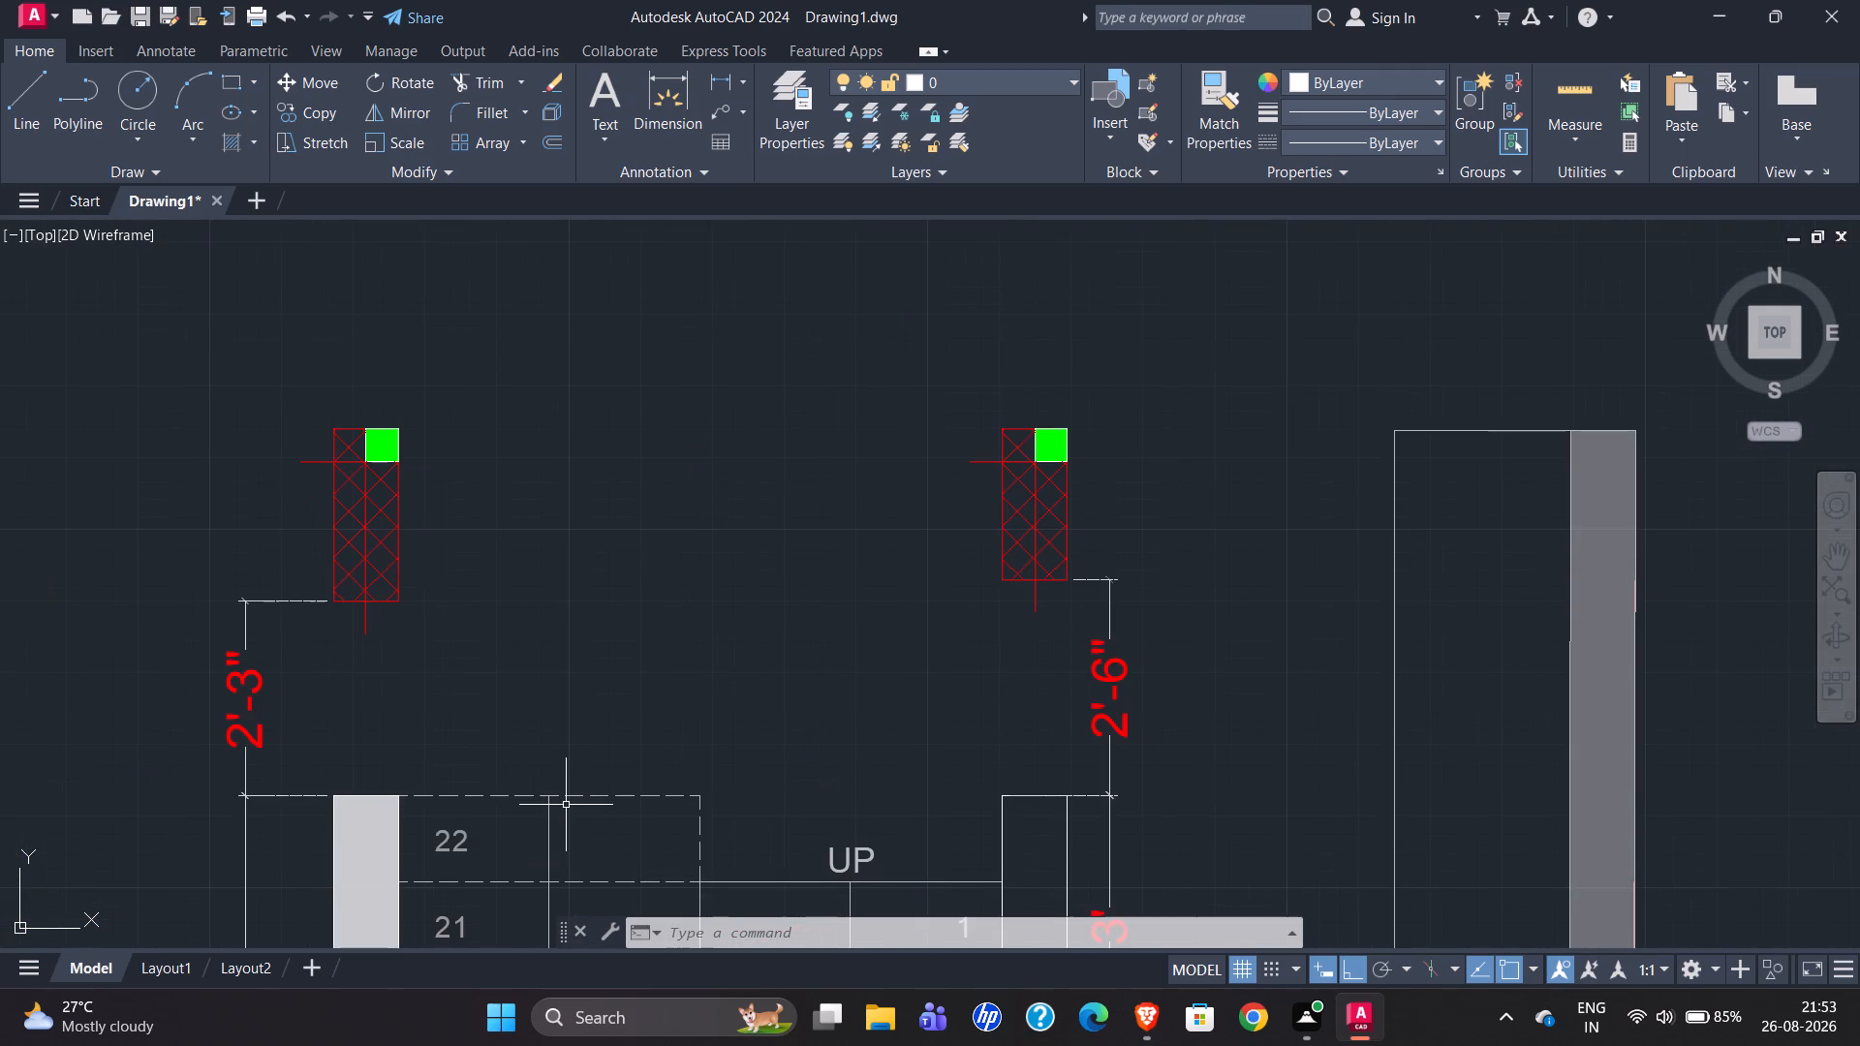
scroll(359, 668, down, 2)
scroll(528, 680, down, 1)
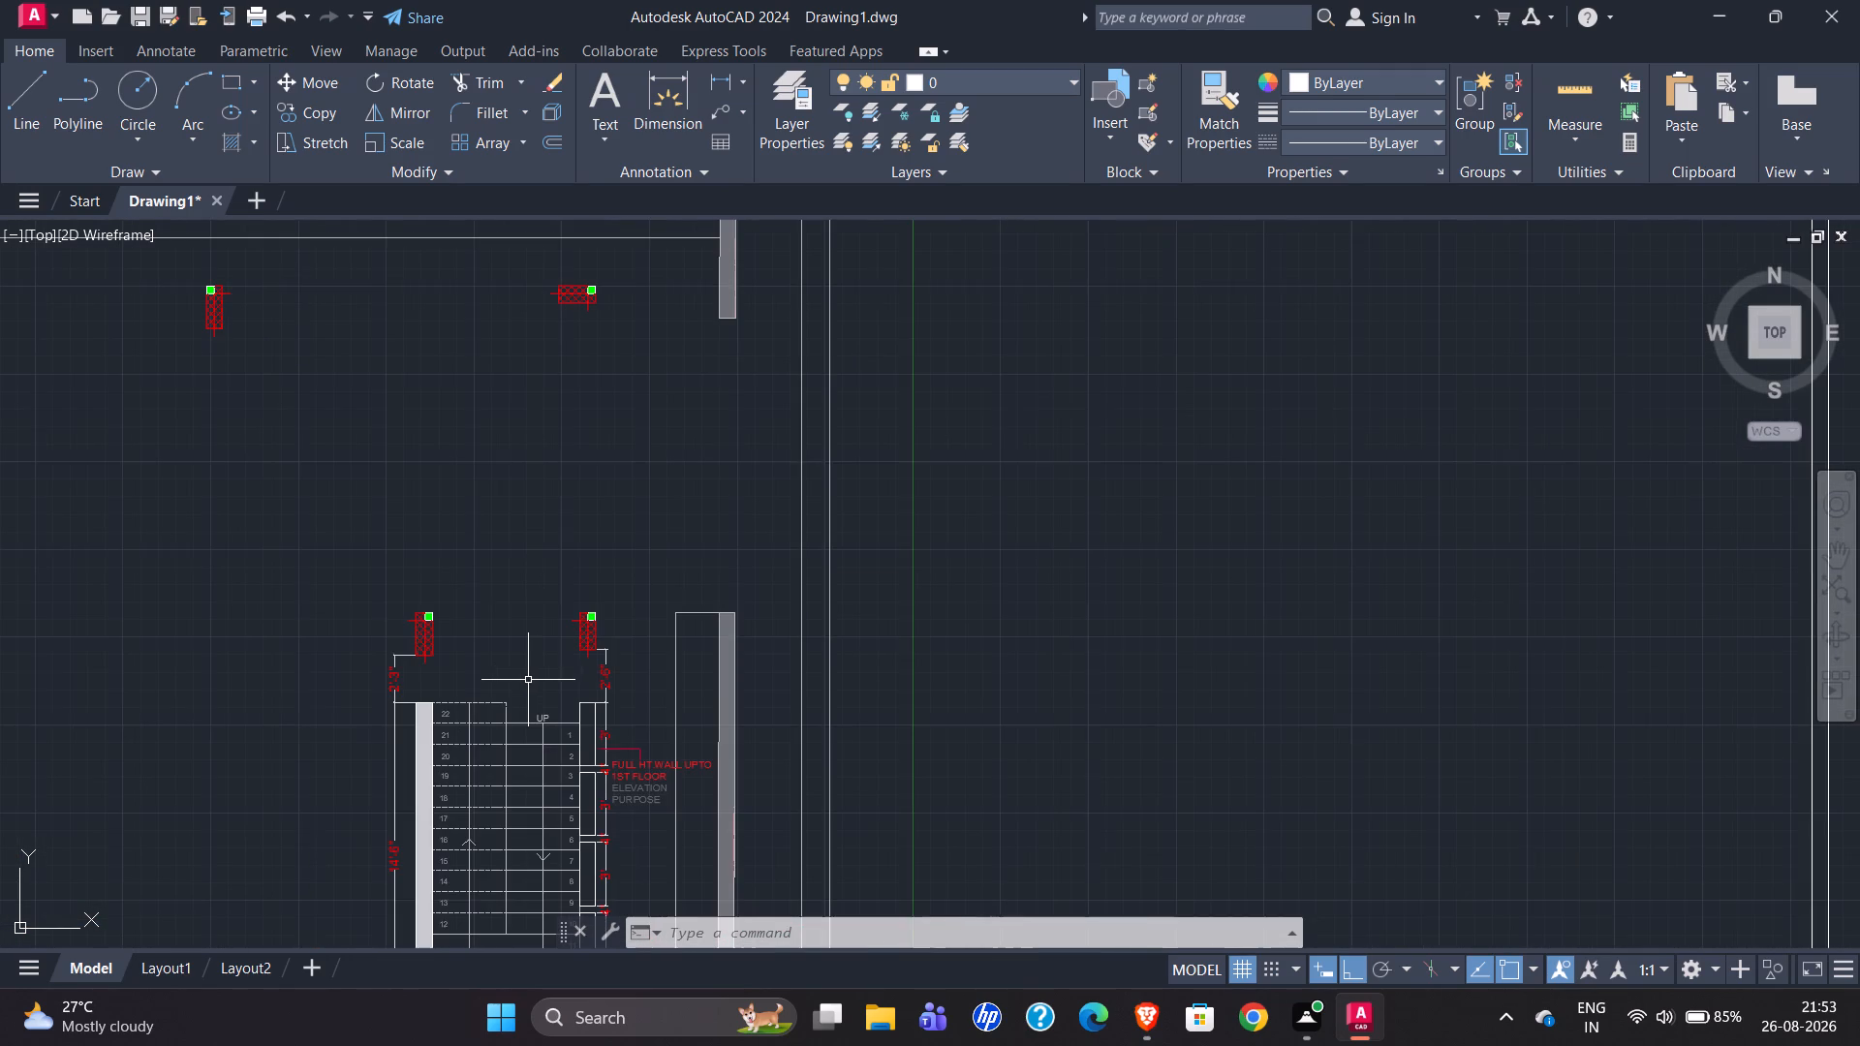
scroll(554, 278, up, 3)
scroll(565, 374, down, 2)
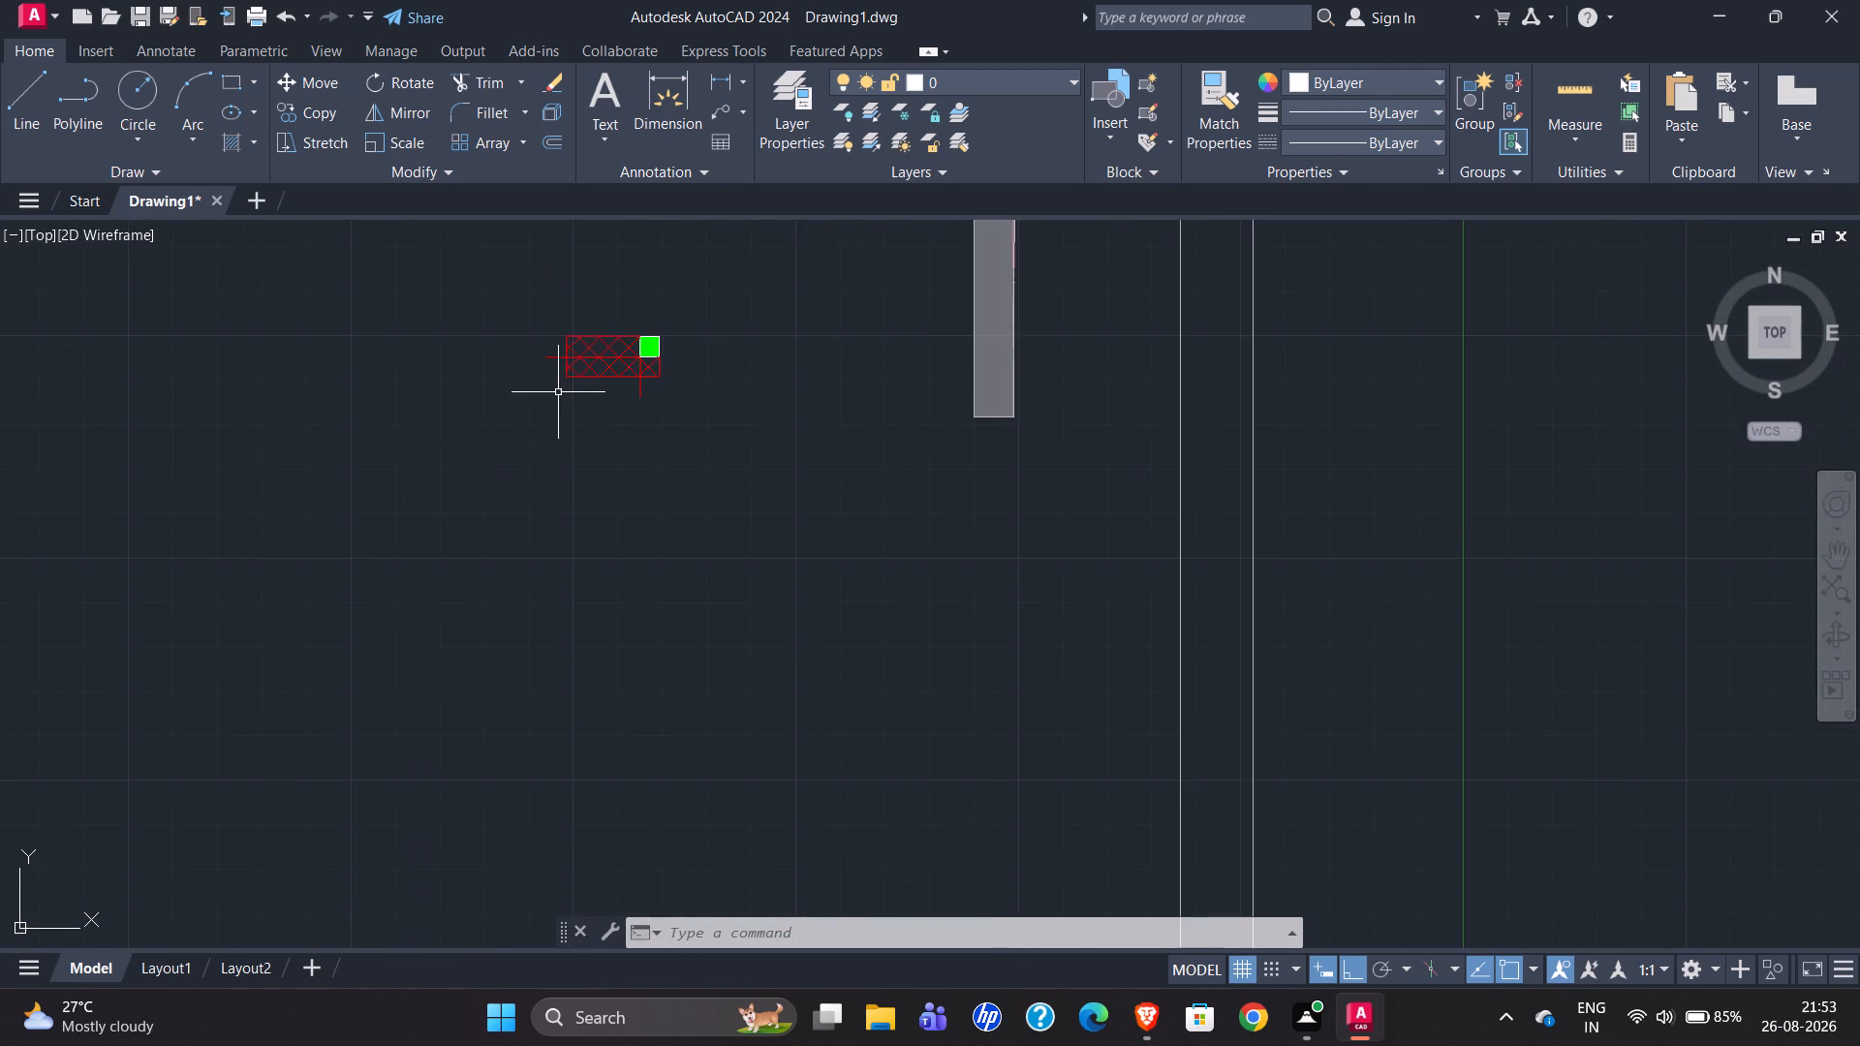
scroll(520, 448, down, 1)
scroll(573, 379, up, 3)
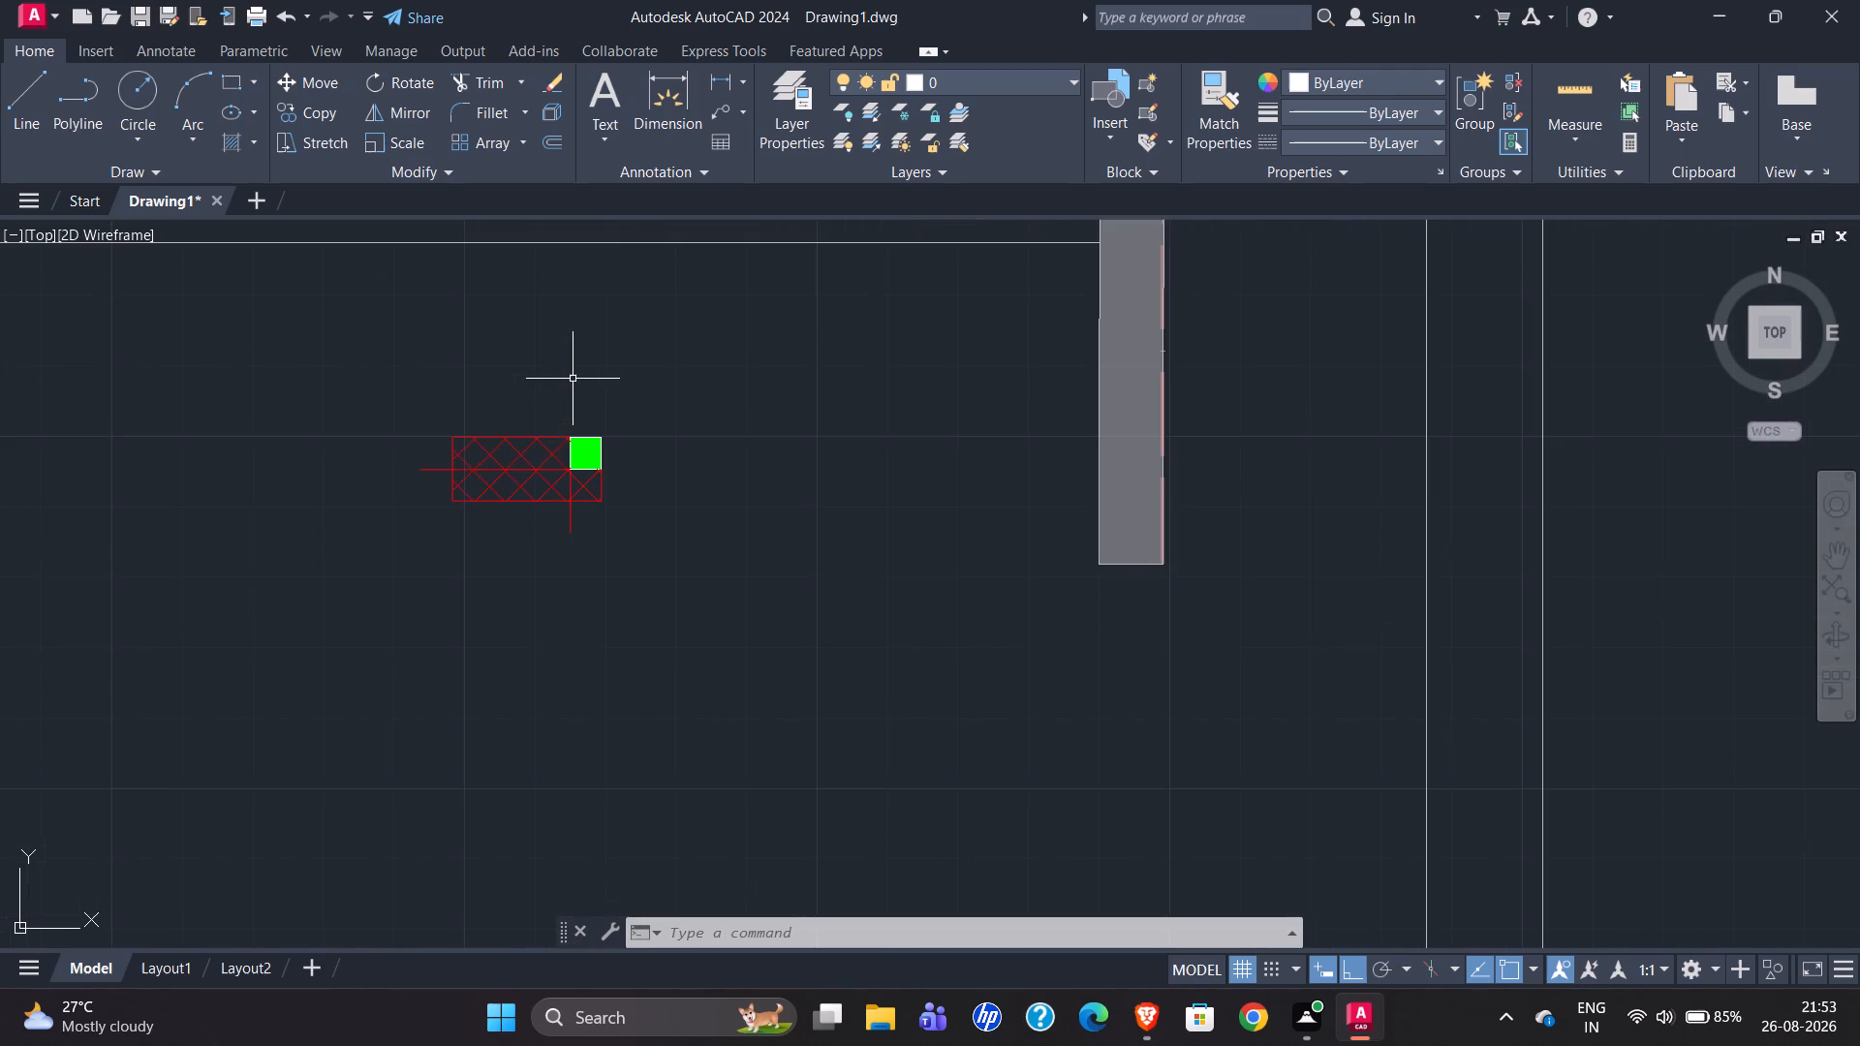
scroll(573, 379, down, 4)
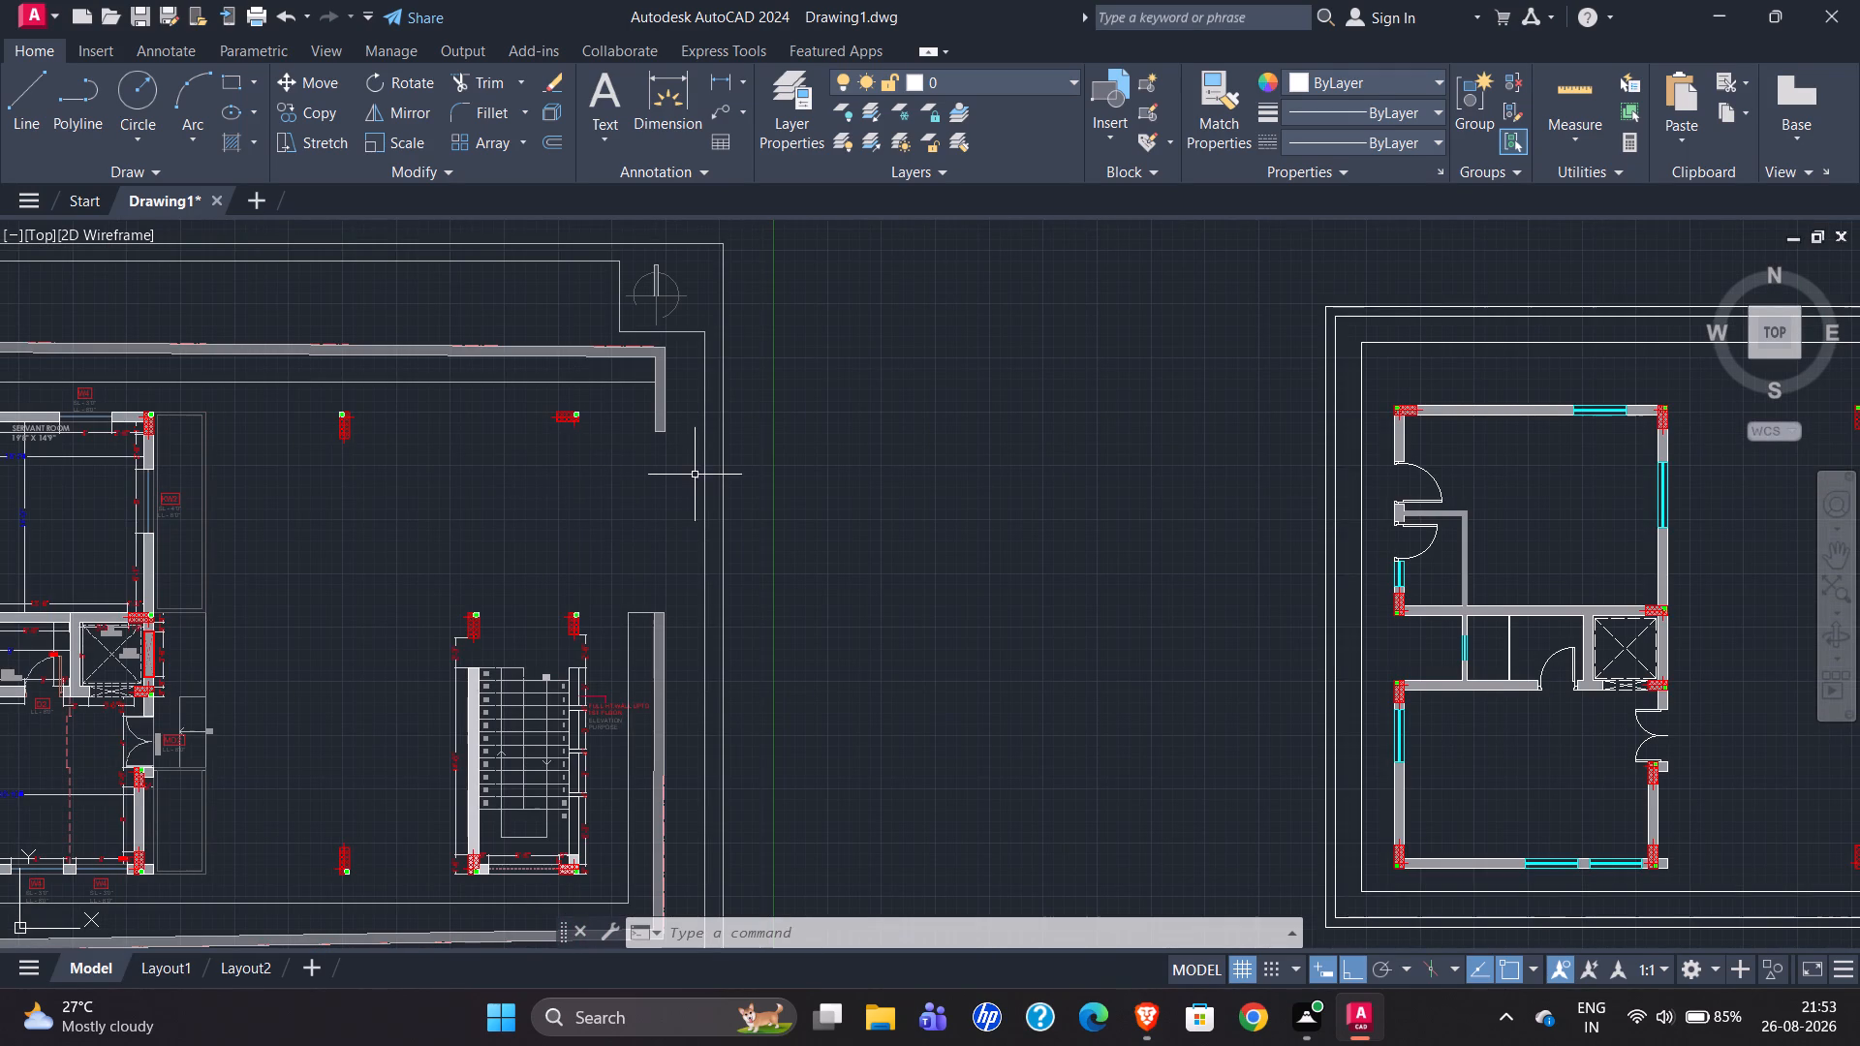
scroll(699, 471, down, 1)
scroll(251, 520, up, 1)
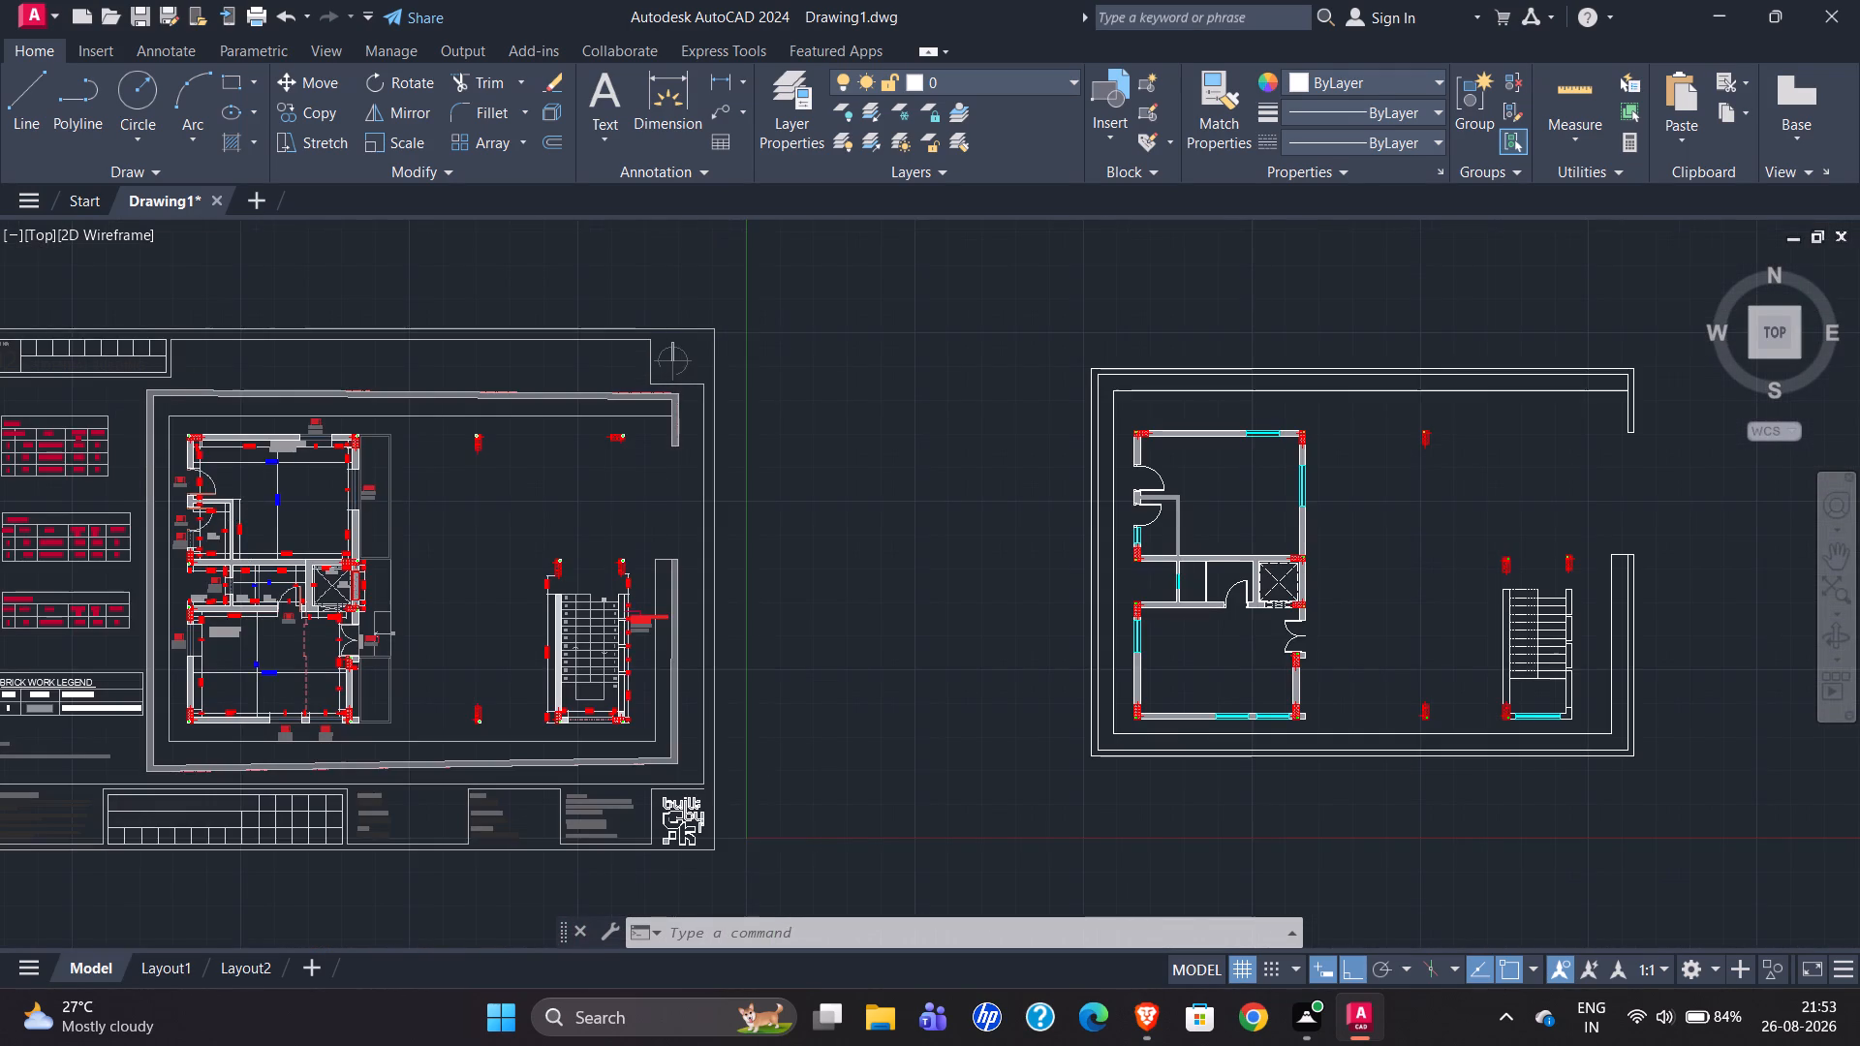
scroll(417, 643, up, 2)
scroll(306, 637, down, 2)
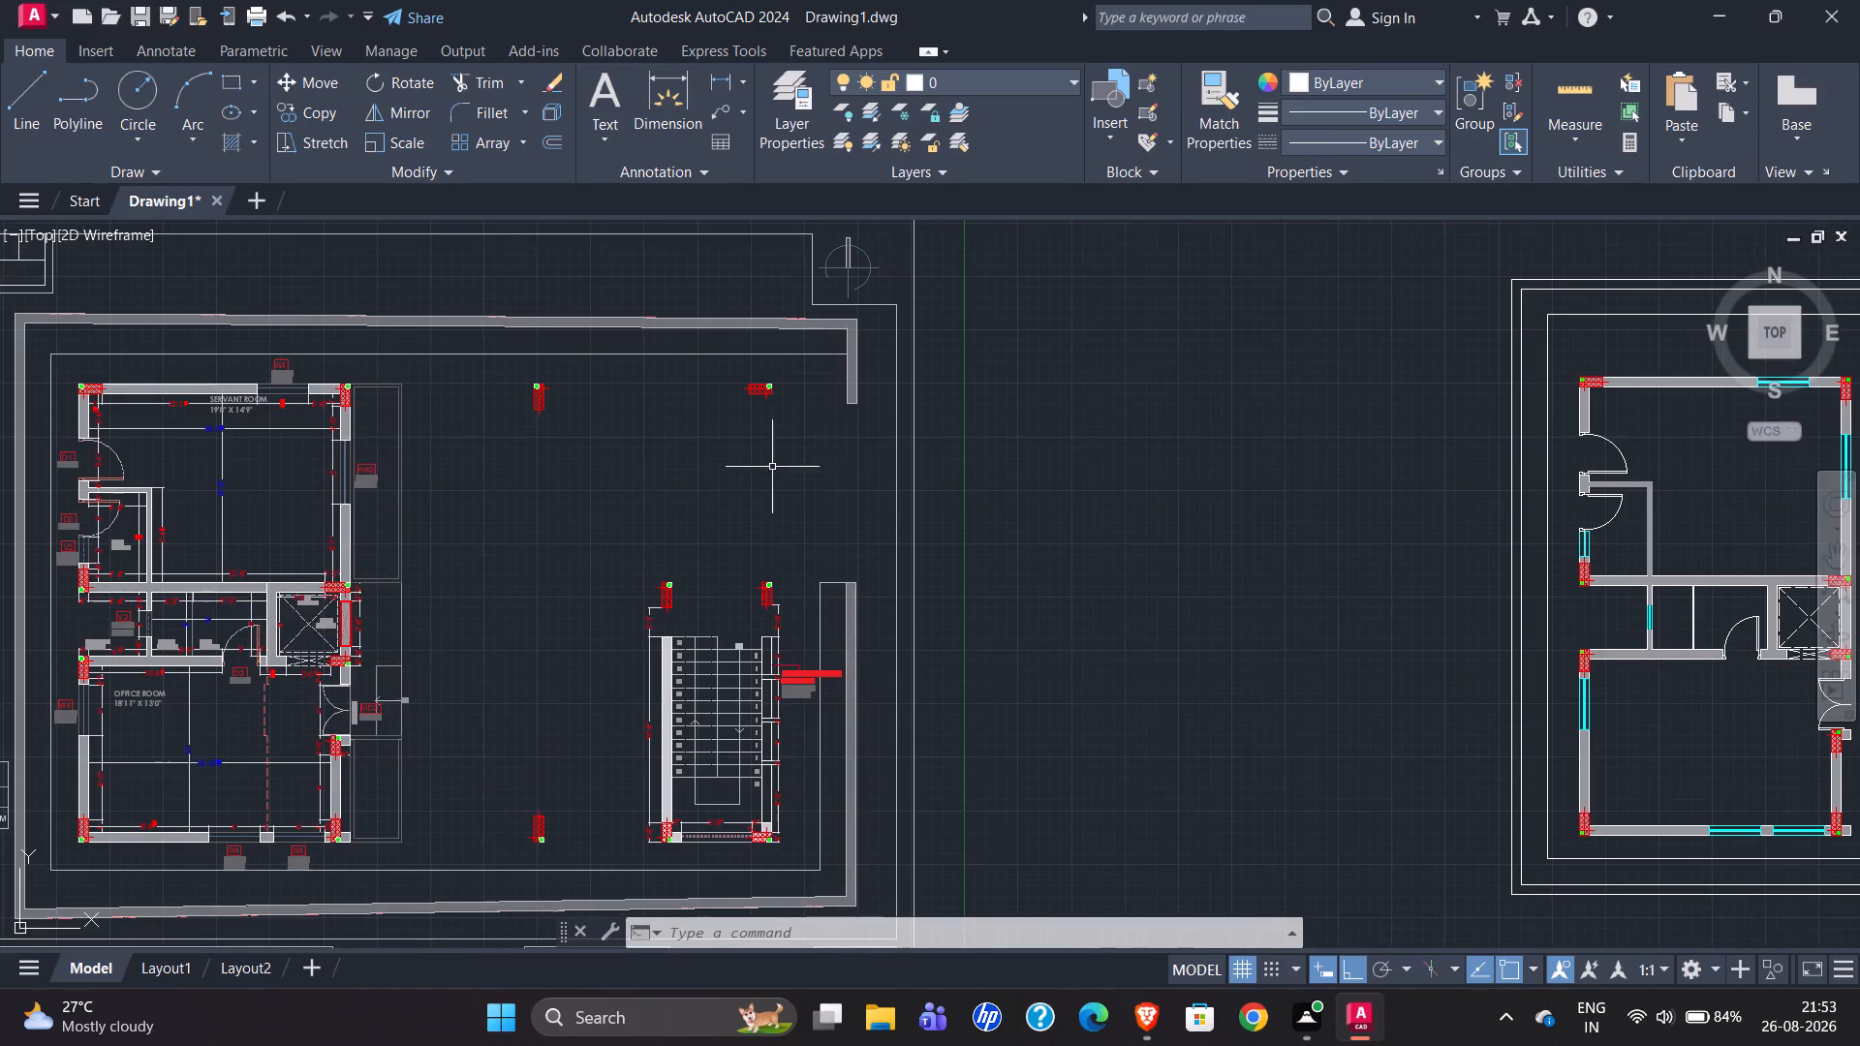
scroll(481, 440, down, 2)
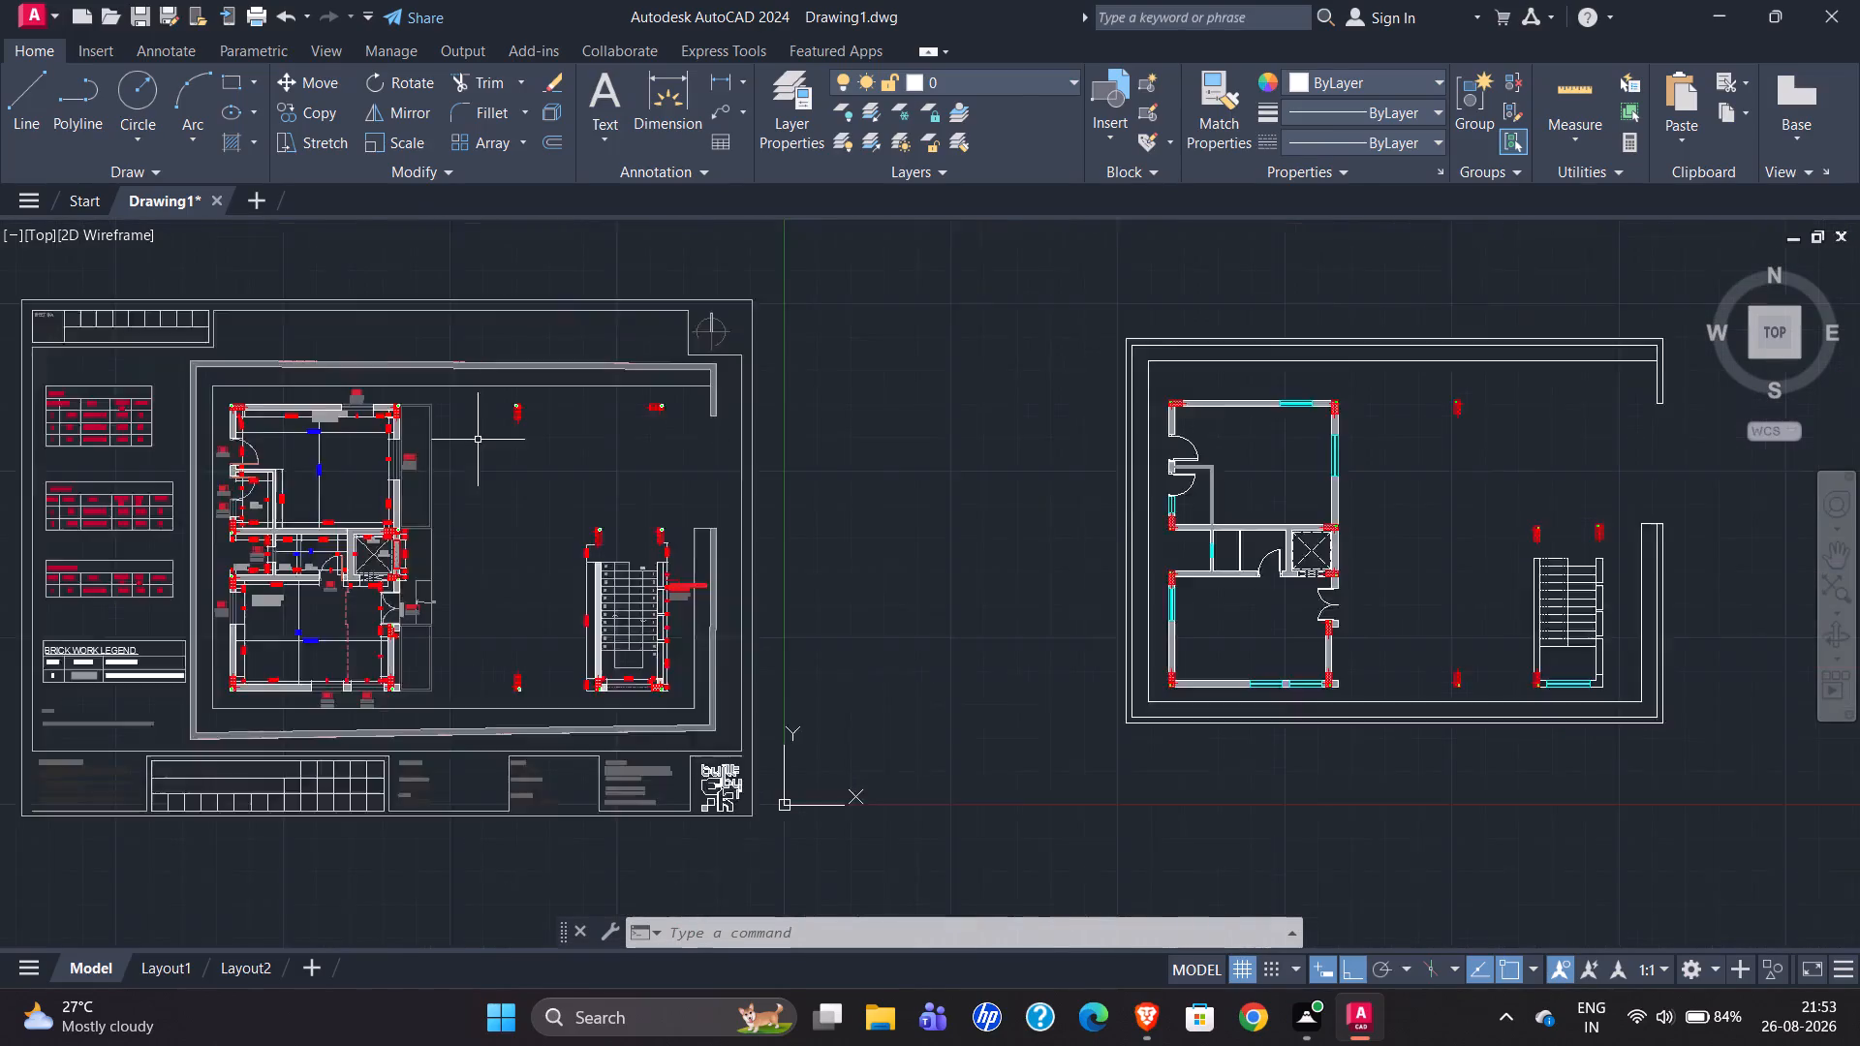
scroll(1163, 610, up, 2)
scroll(1202, 573, down, 1)
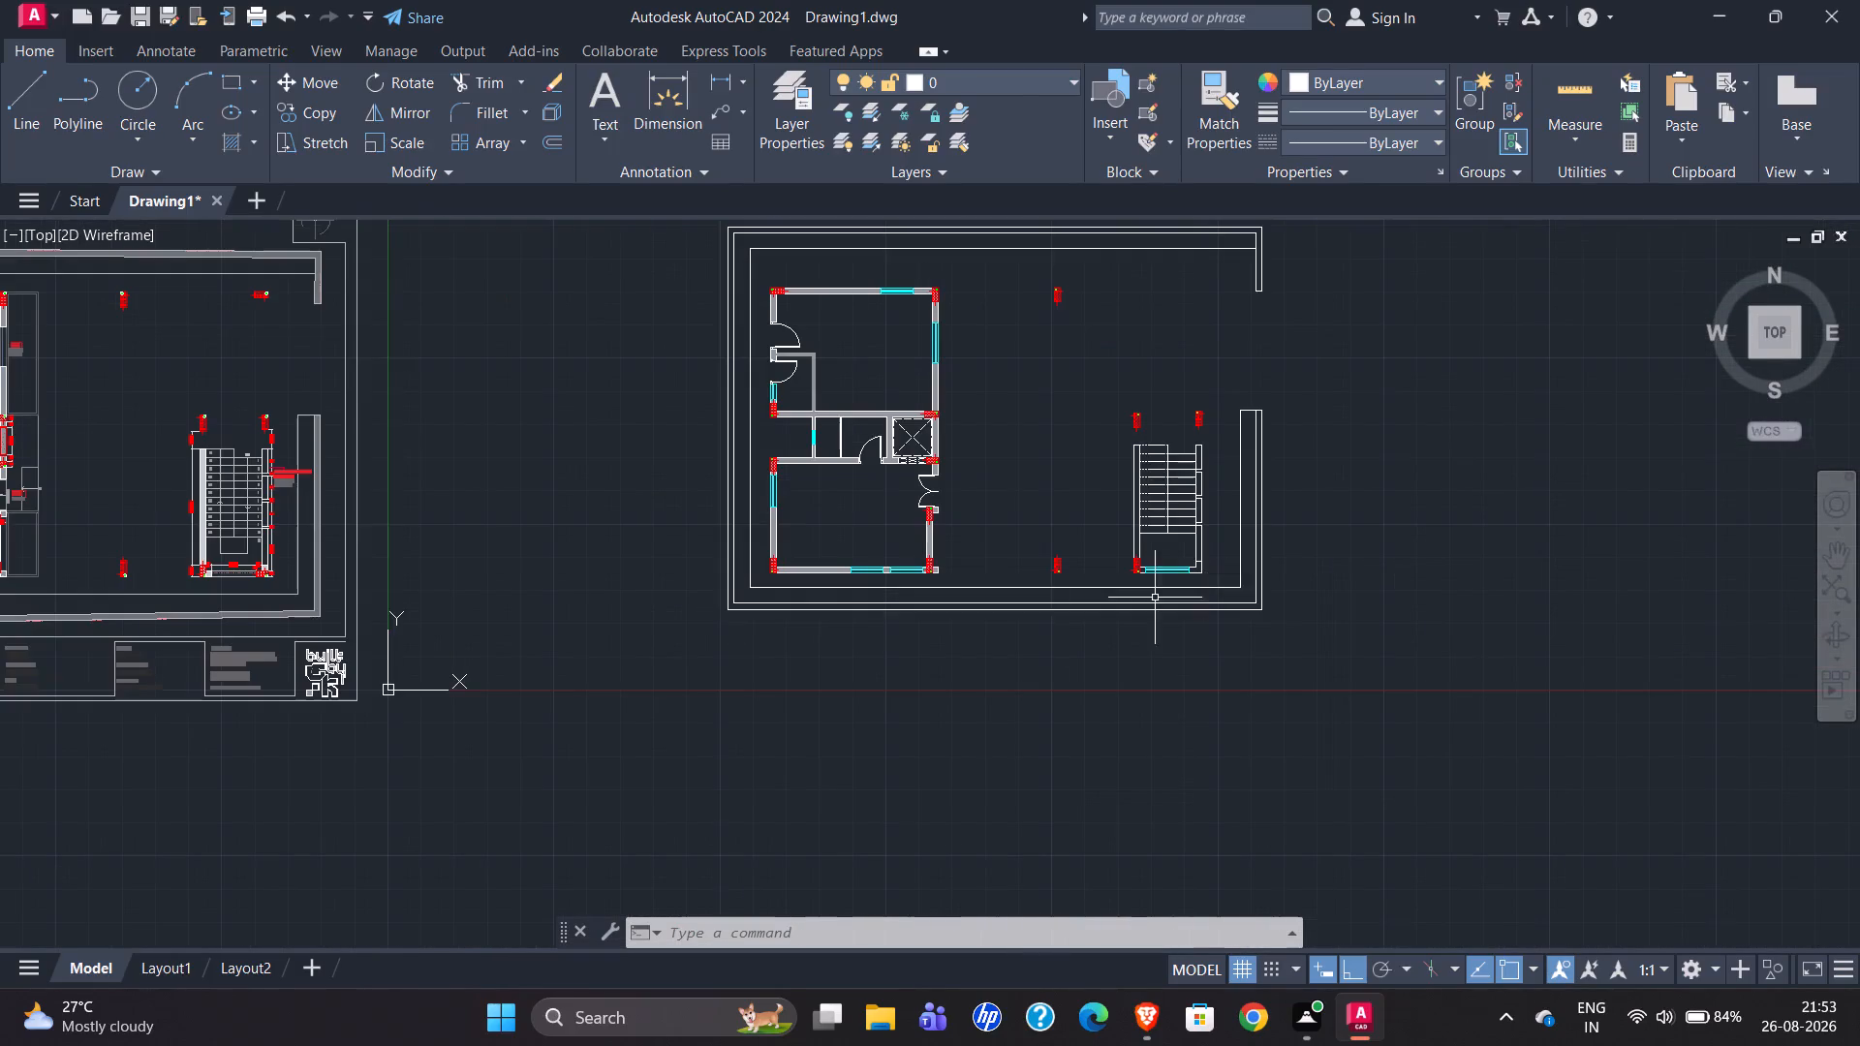
scroll(275, 601, up, 3)
scroll(495, 554, down, 3)
scroll(116, 539, up, 3)
scroll(581, 565, down, 2)
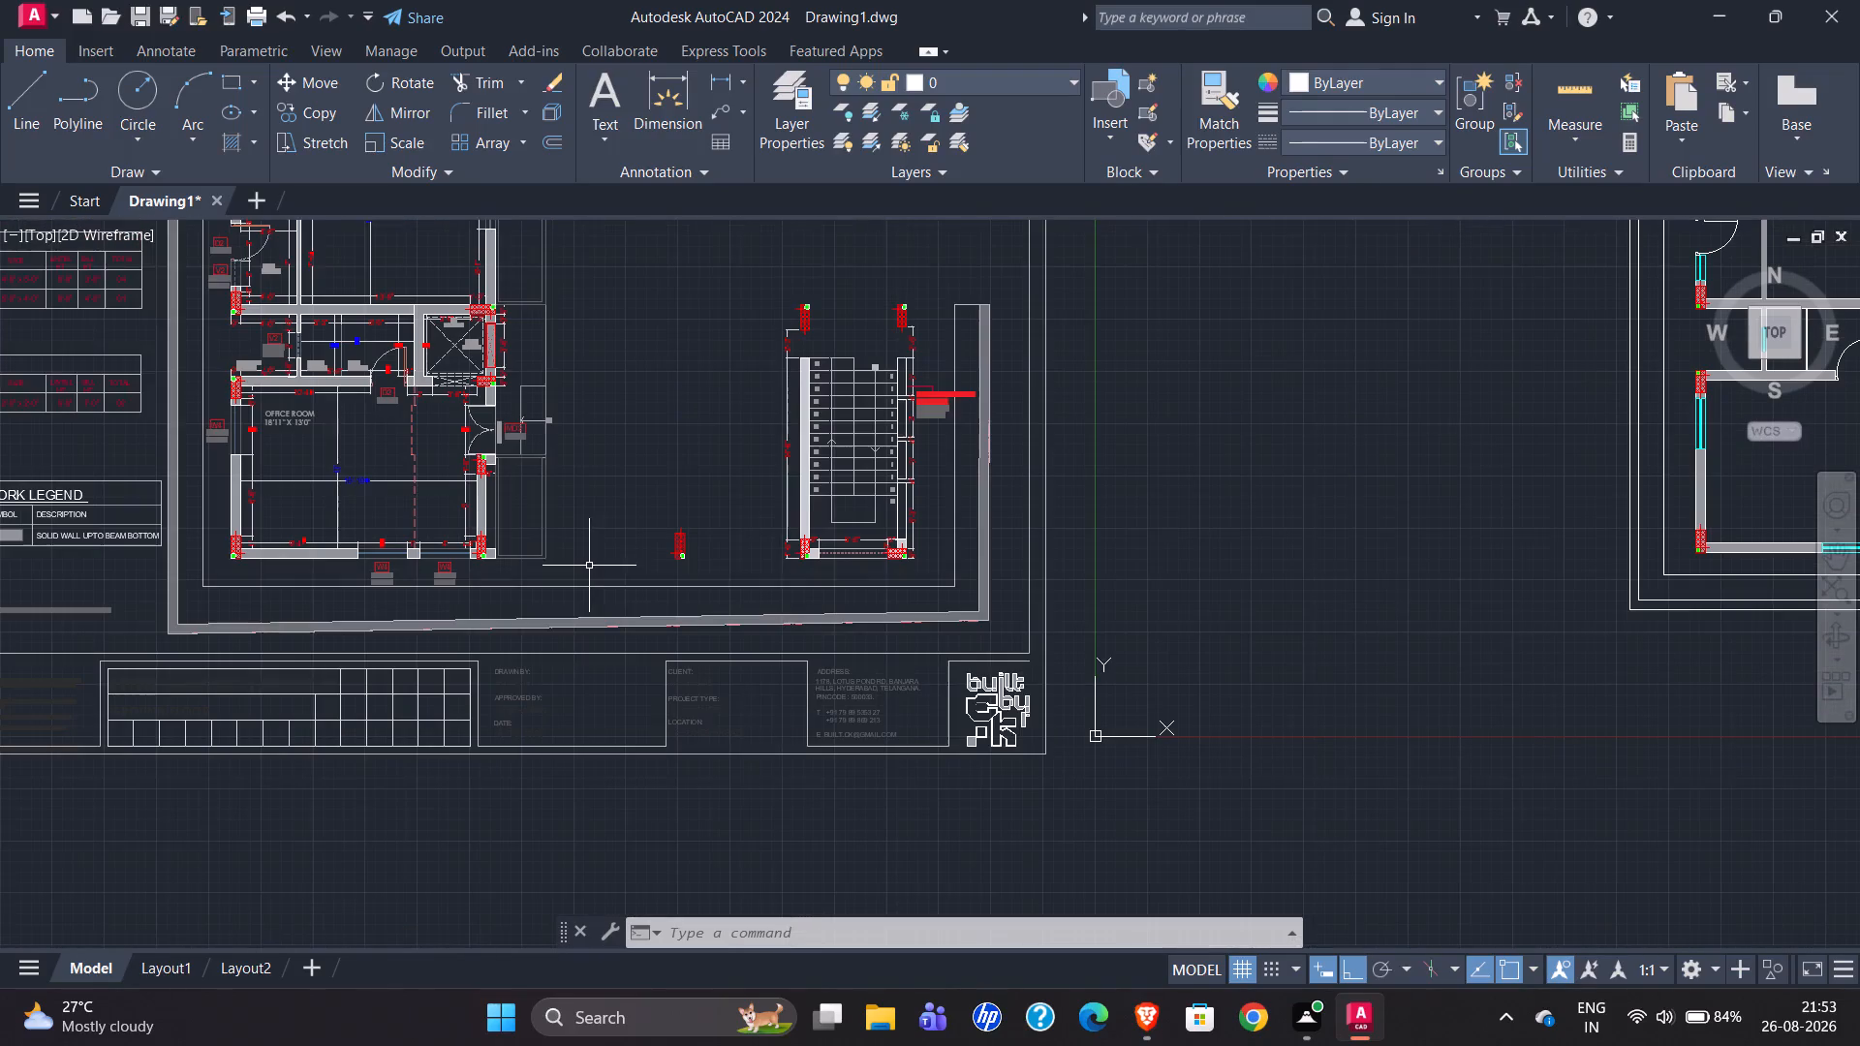
scroll(393, 380, up, 3)
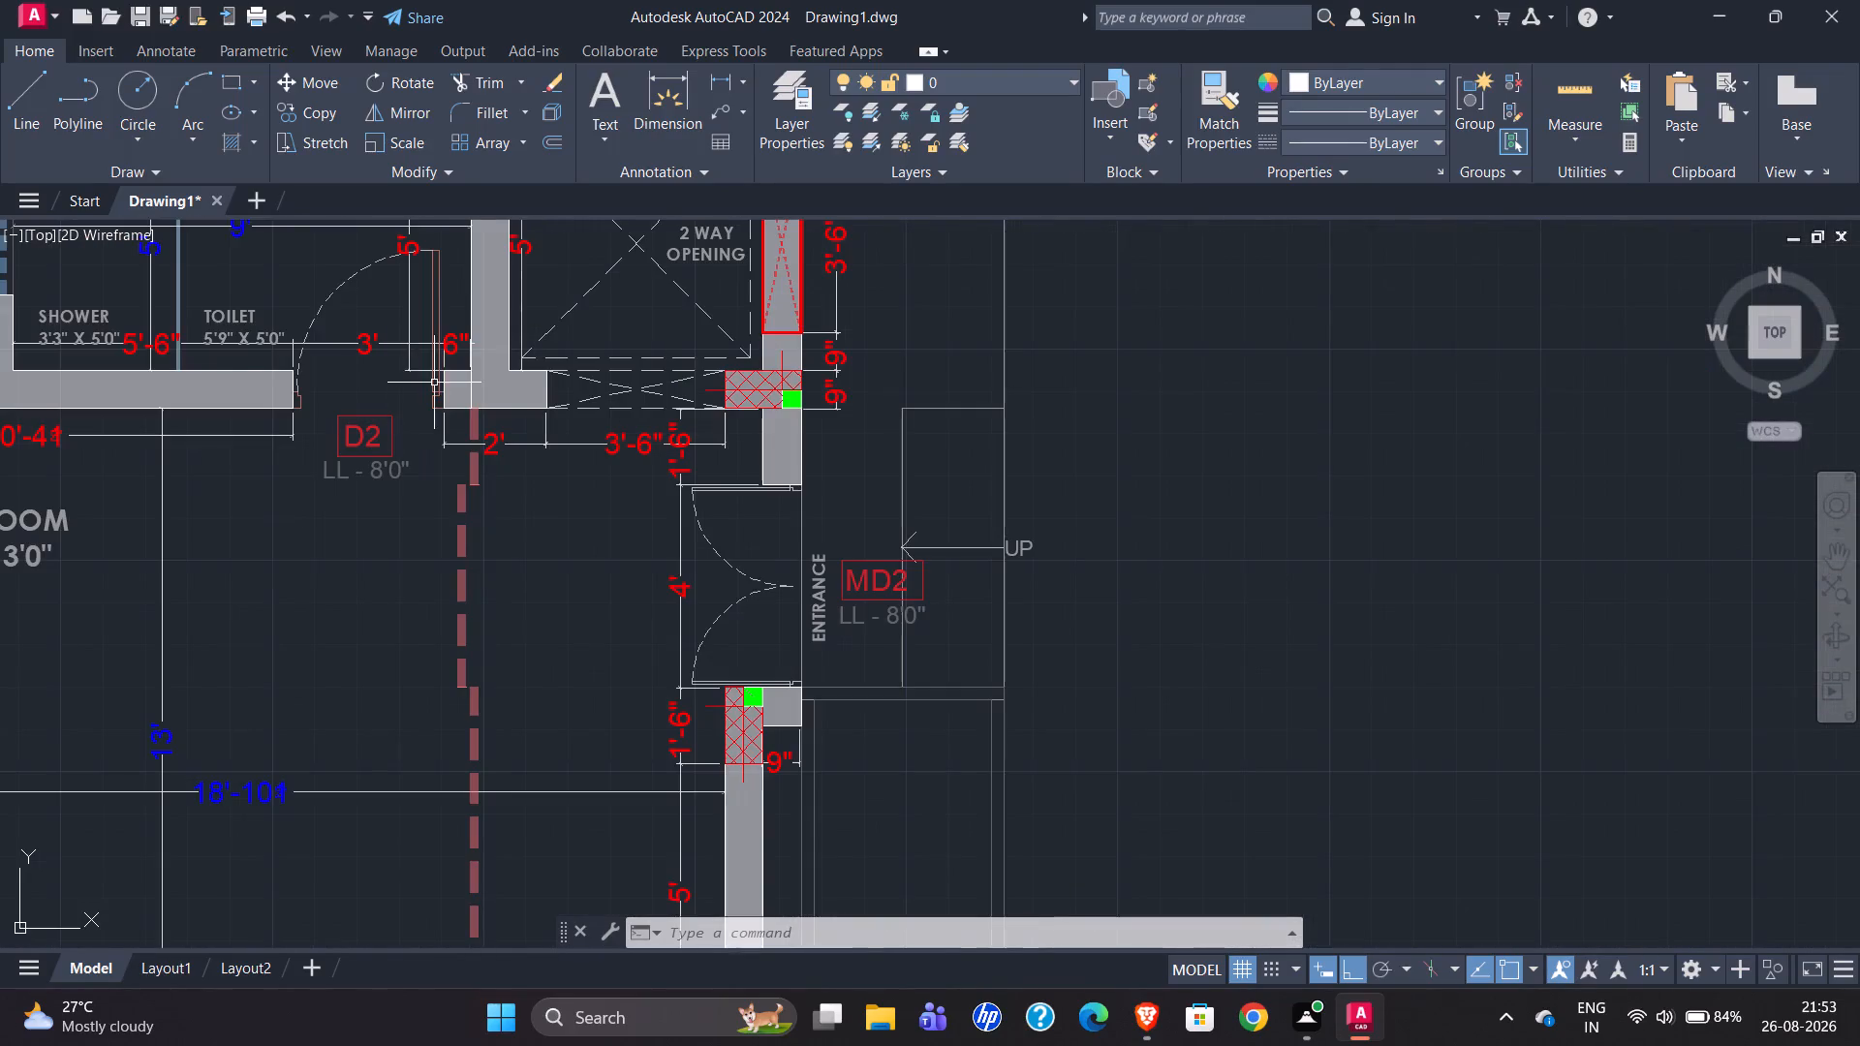
scroll(482, 387, down, 4)
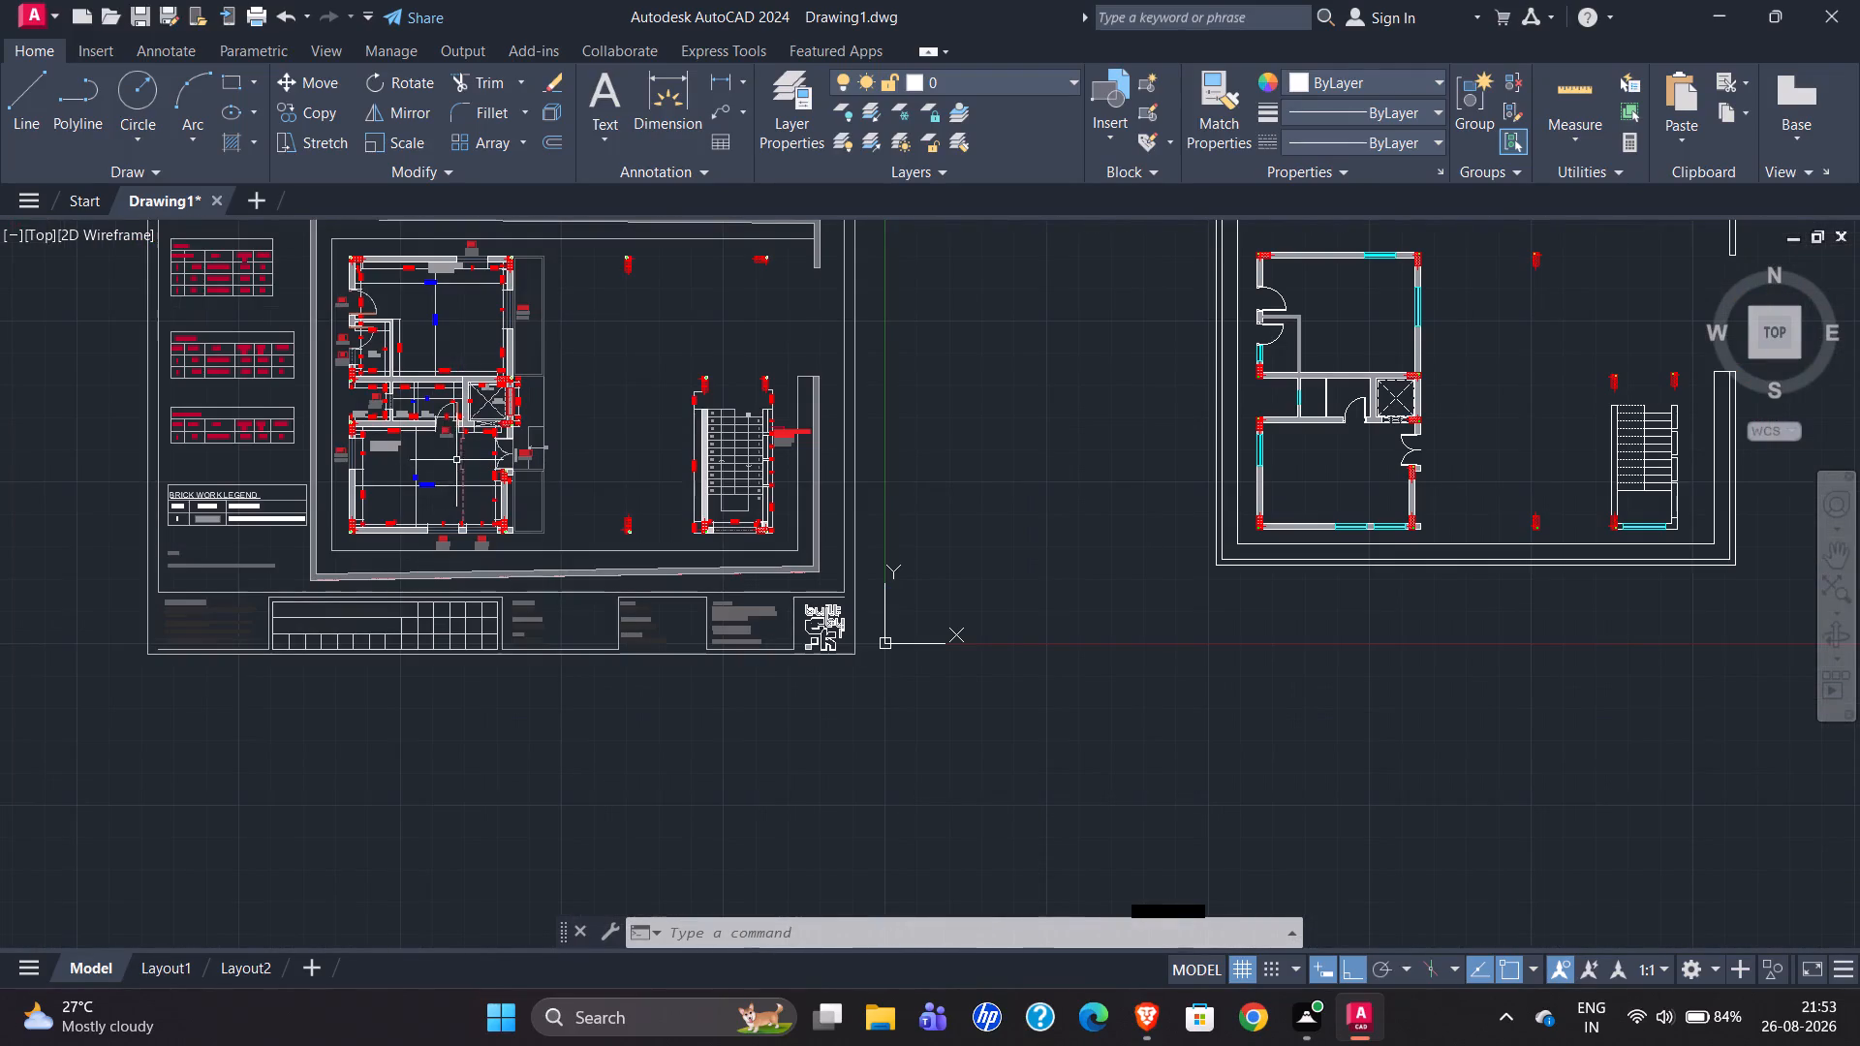
scroll(484, 407, up, 3)
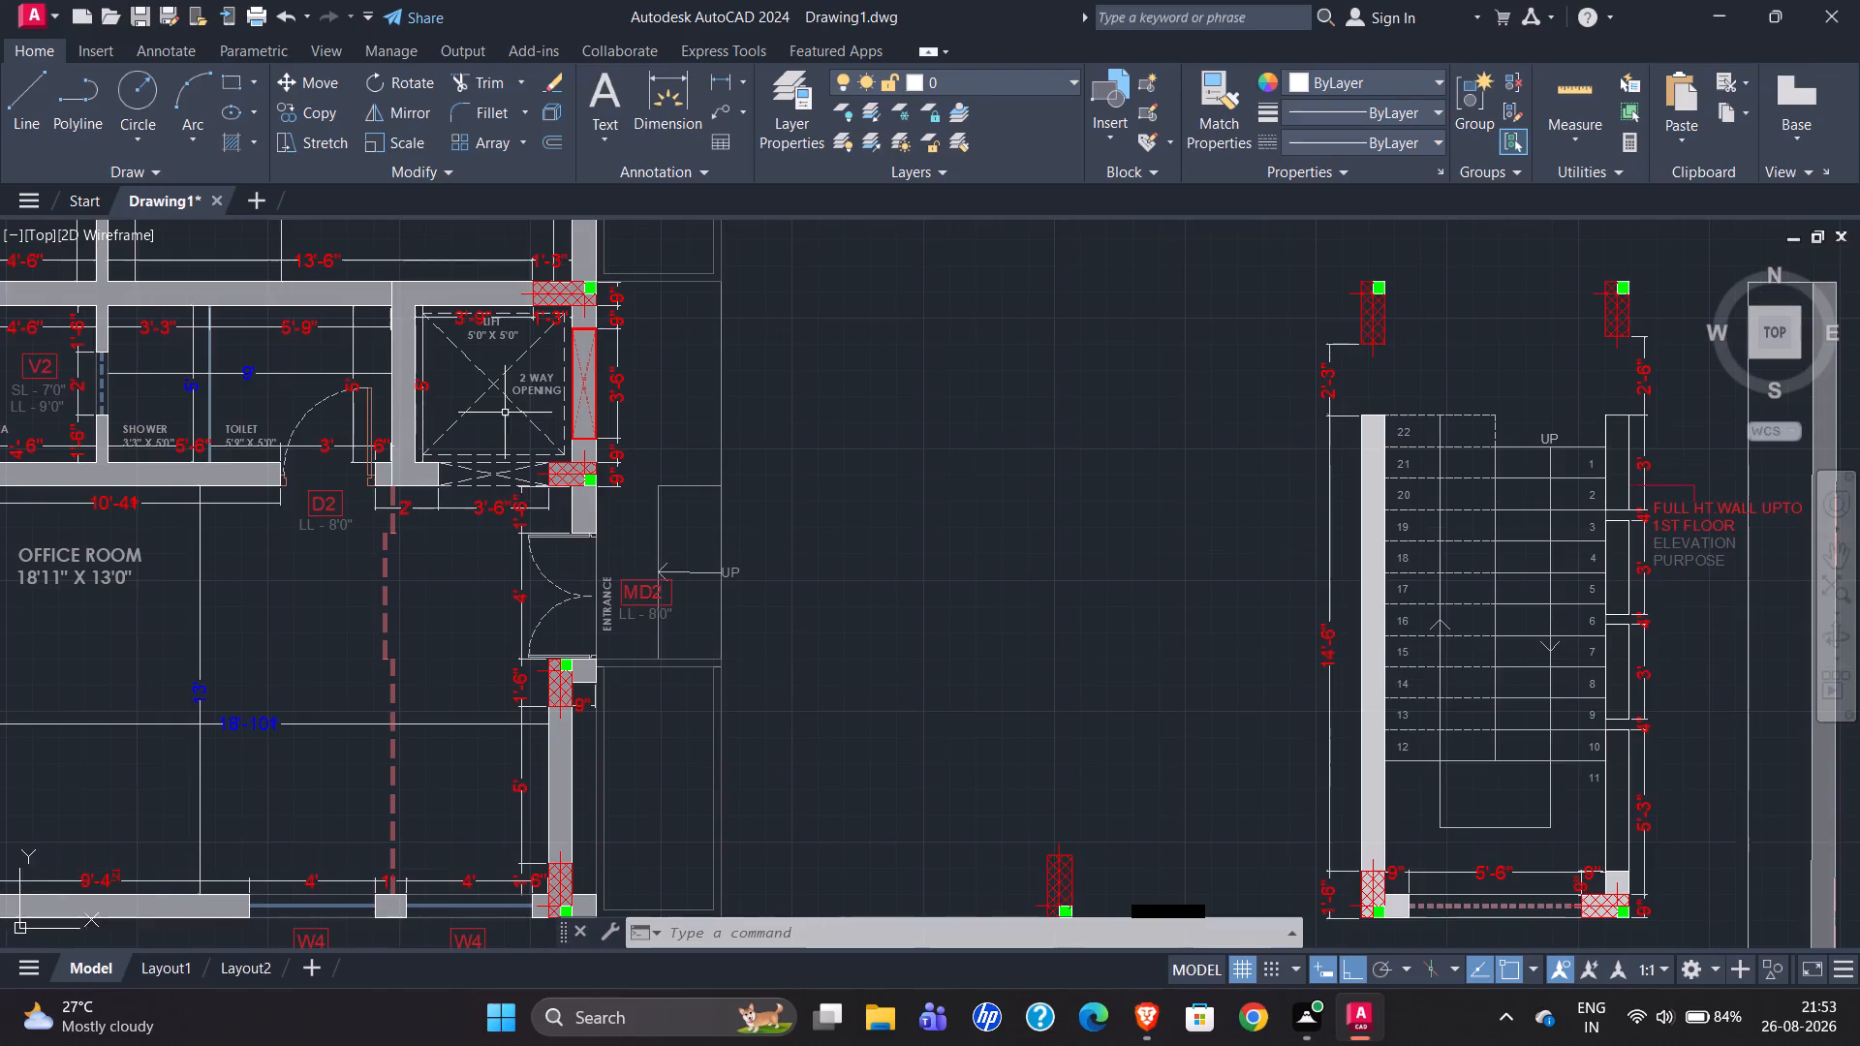
scroll(506, 414, down, 1)
scroll(270, 414, down, 1)
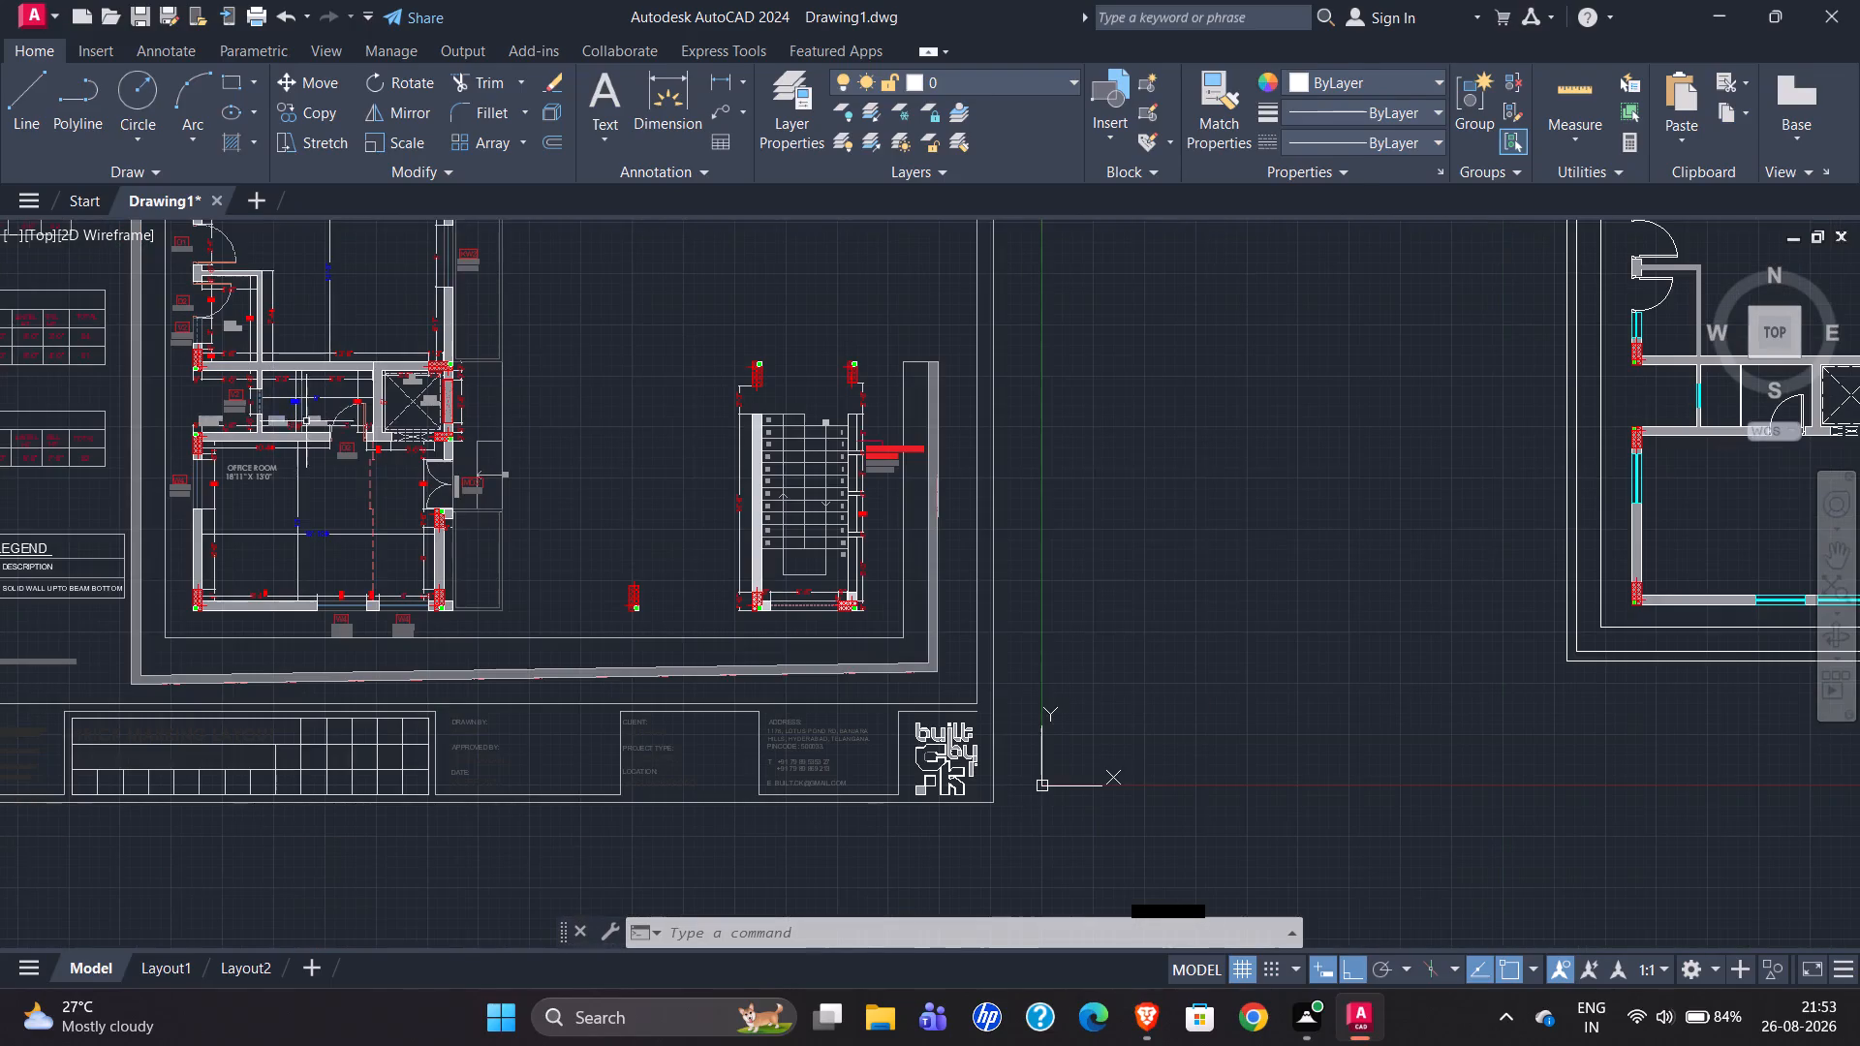
scroll(325, 435, down, 2)
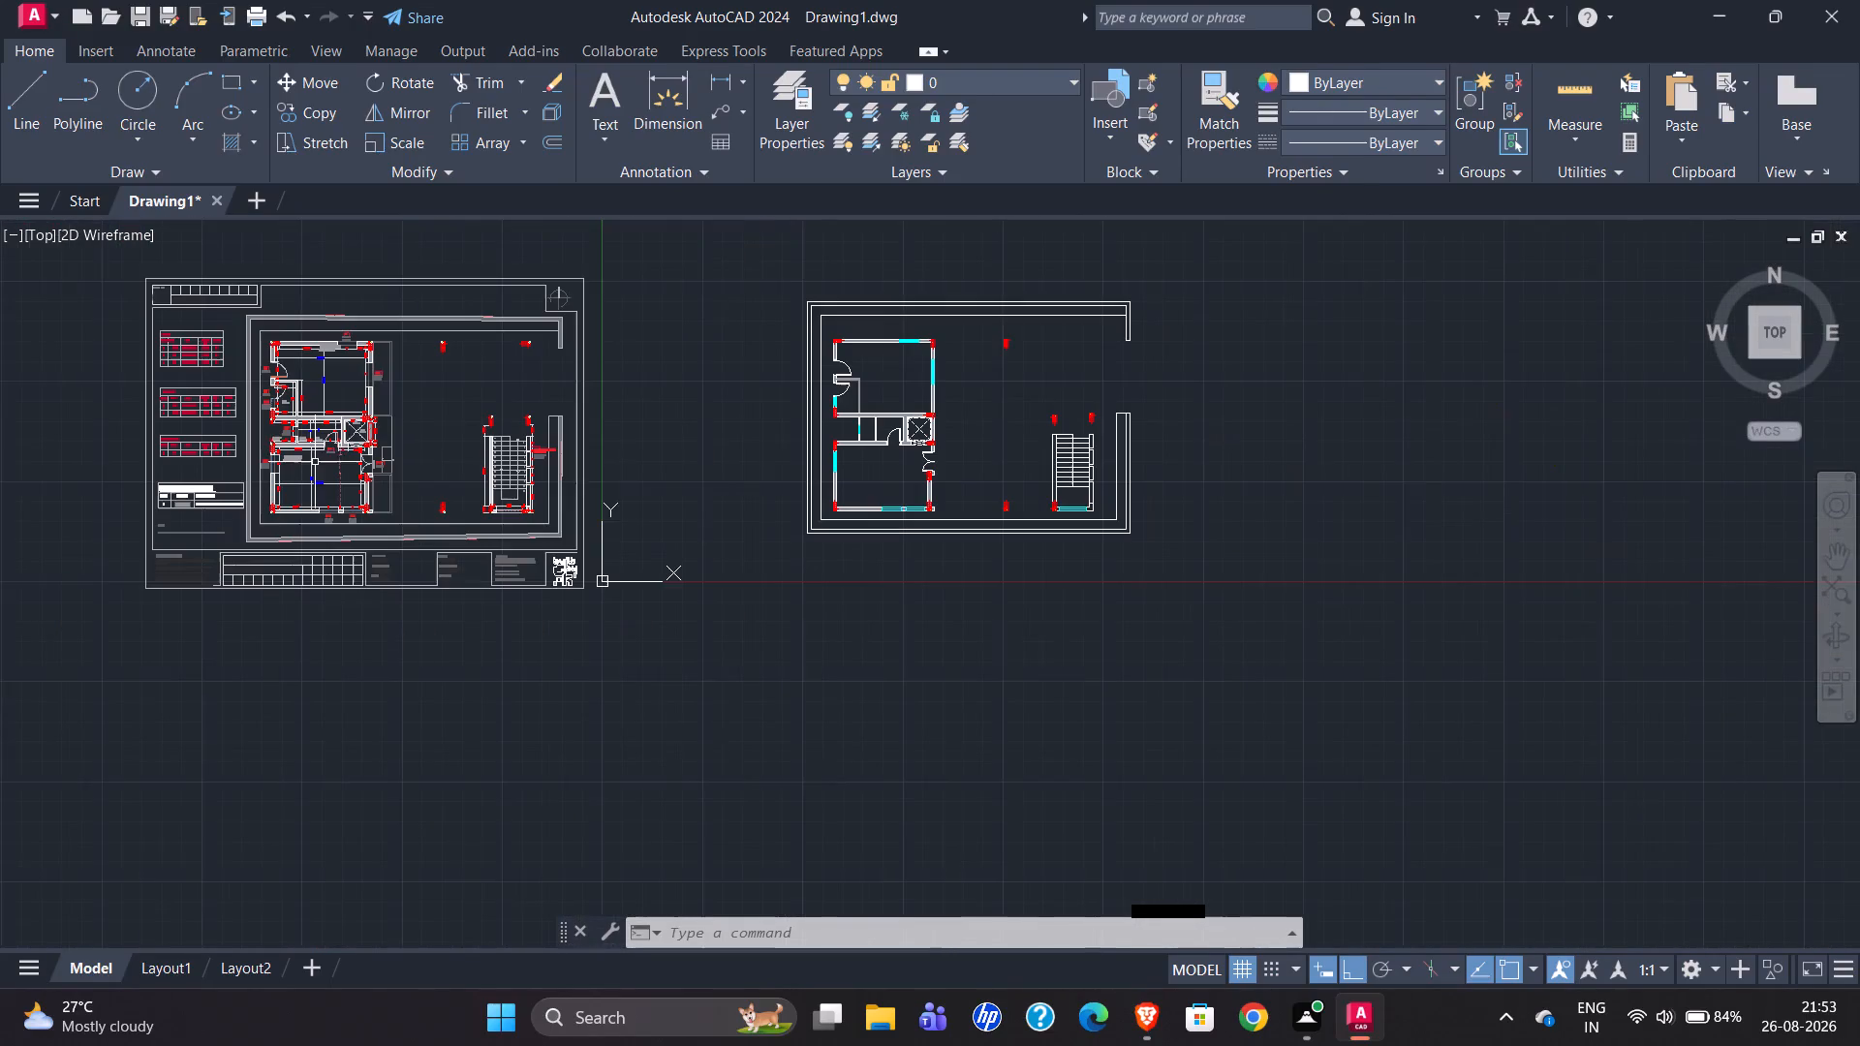
Fill the L-shaped wall corner at the staircase's lower right with a solid hatch in colour 186,186,186.
scroll(946, 461, up, 3)
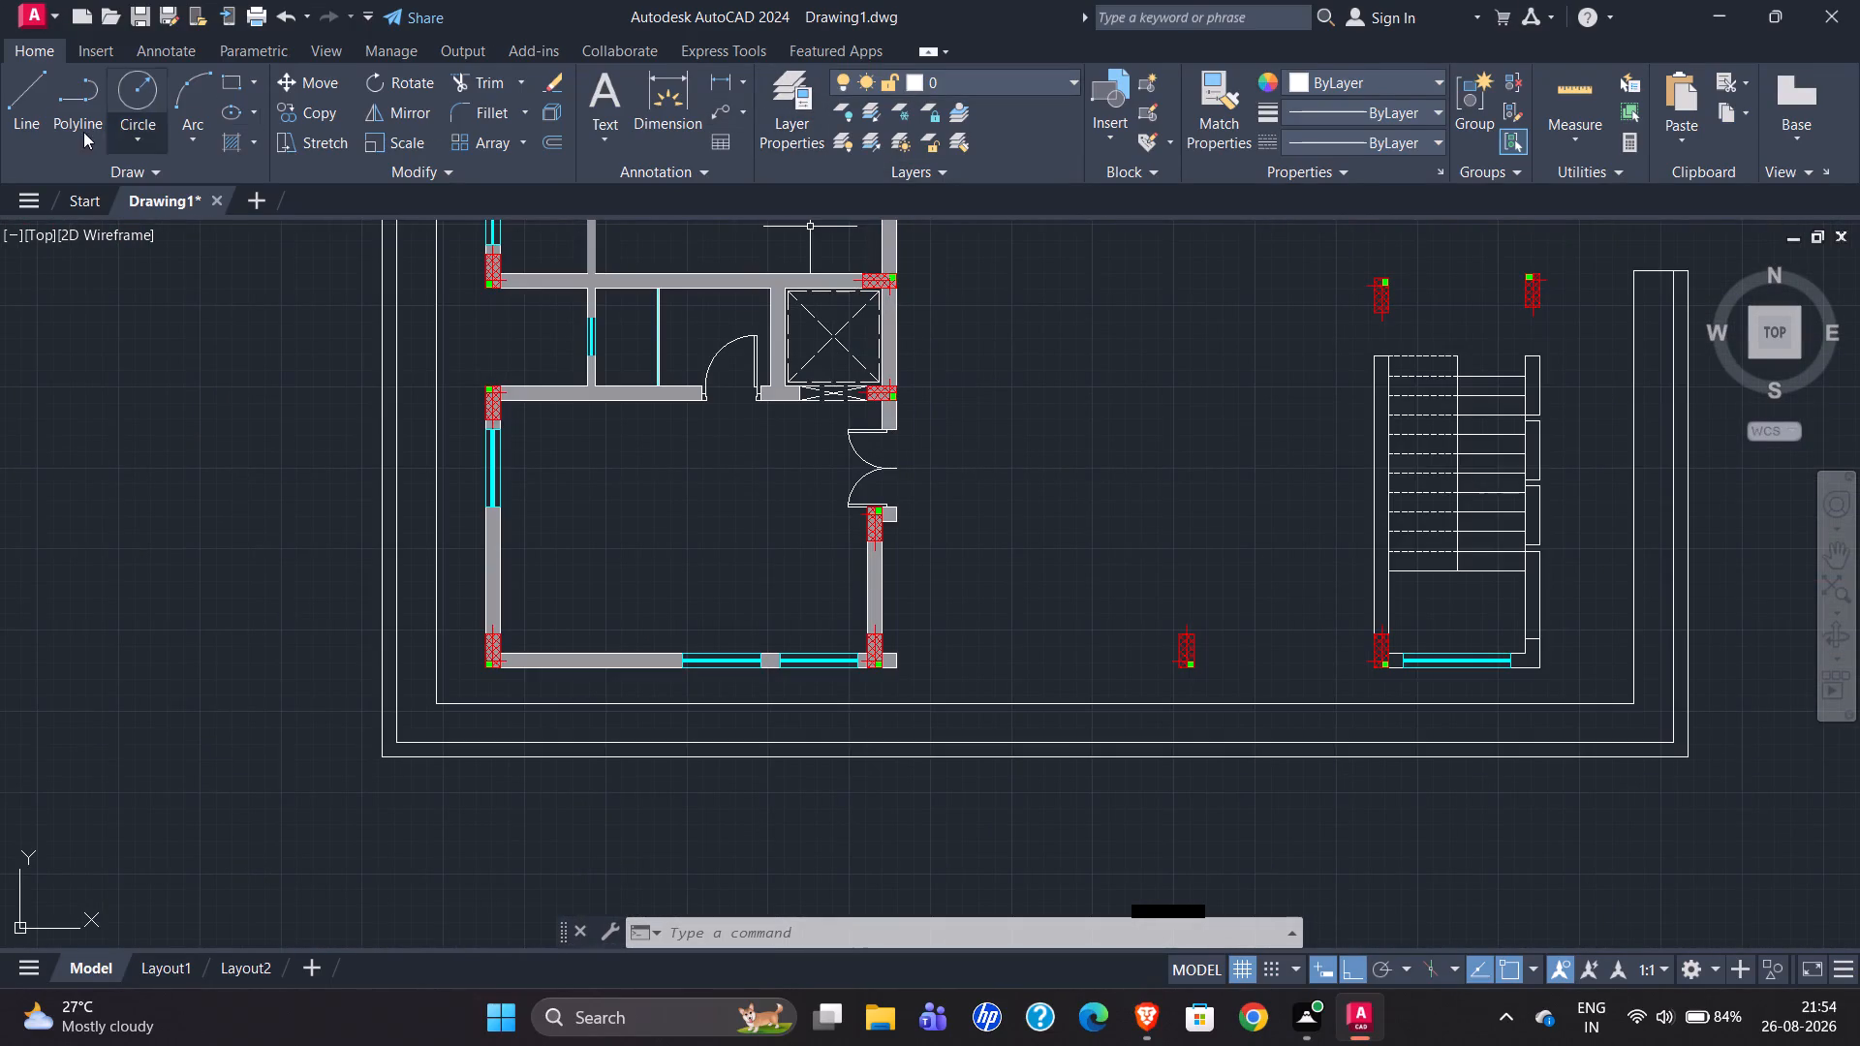
click(232, 138)
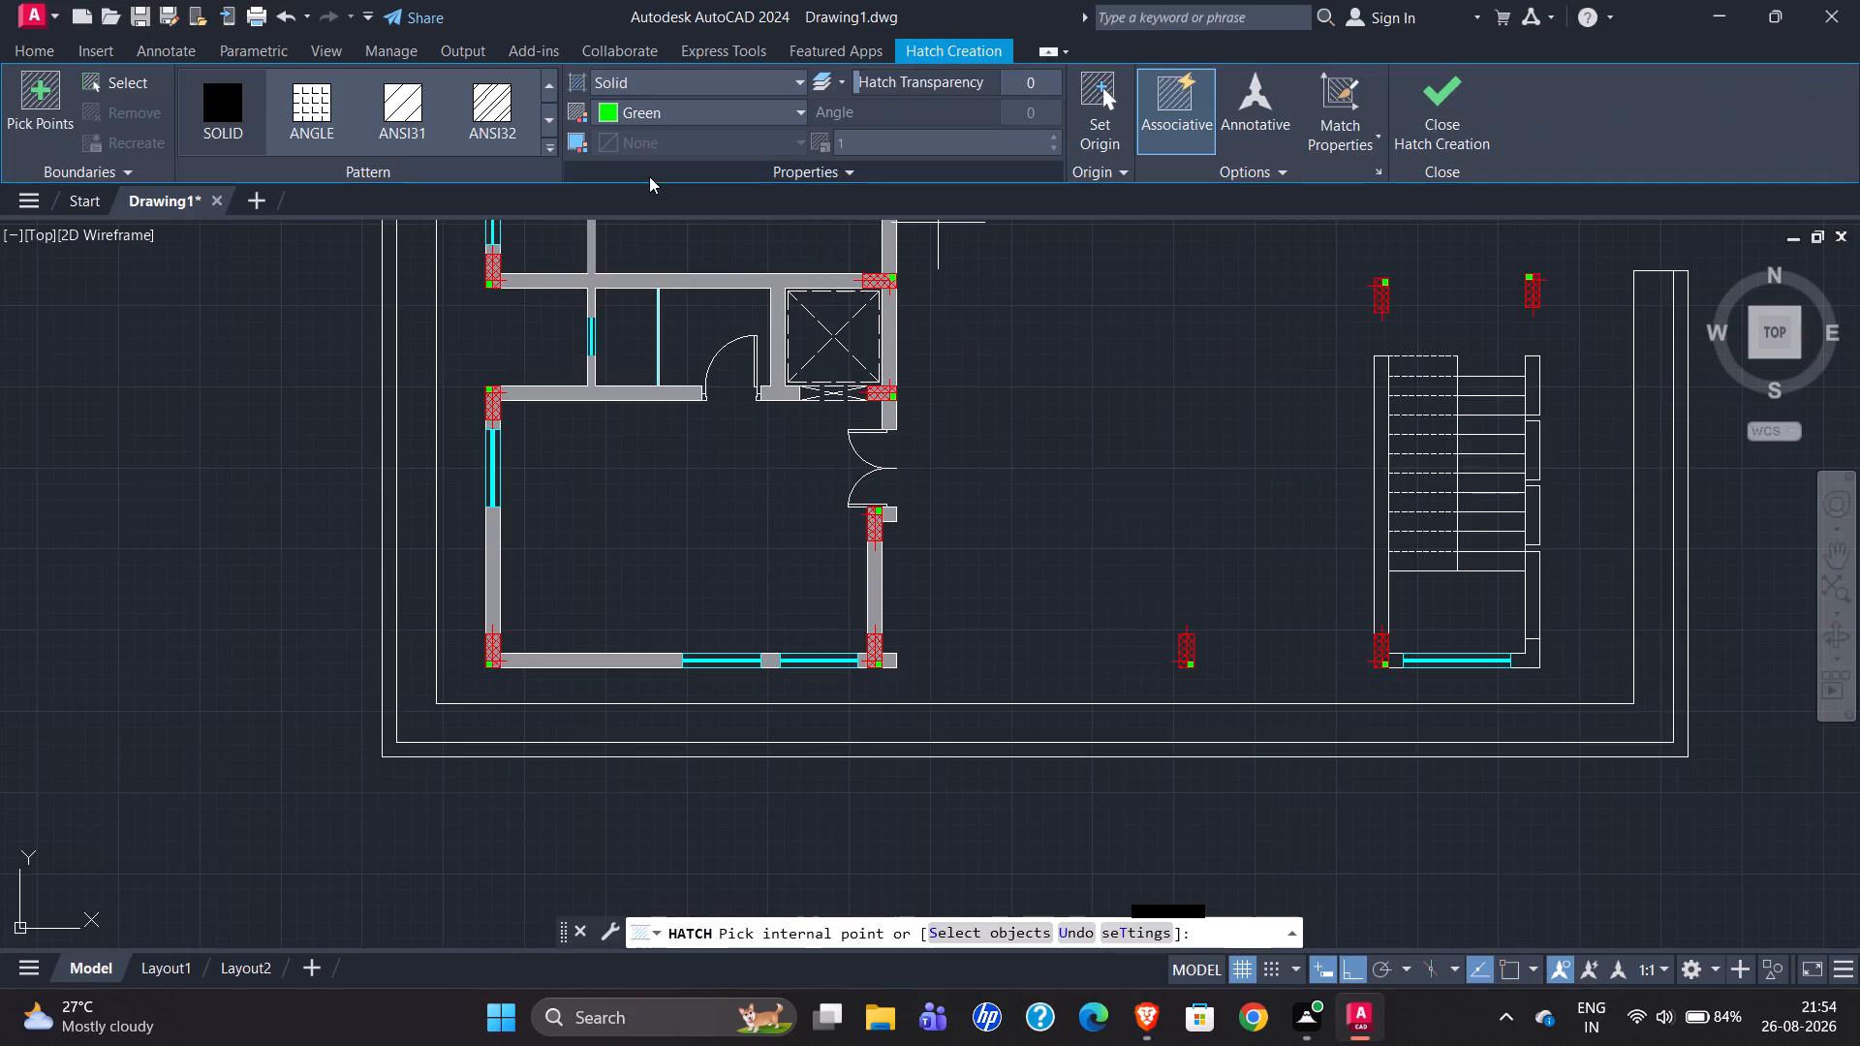
click(708, 115)
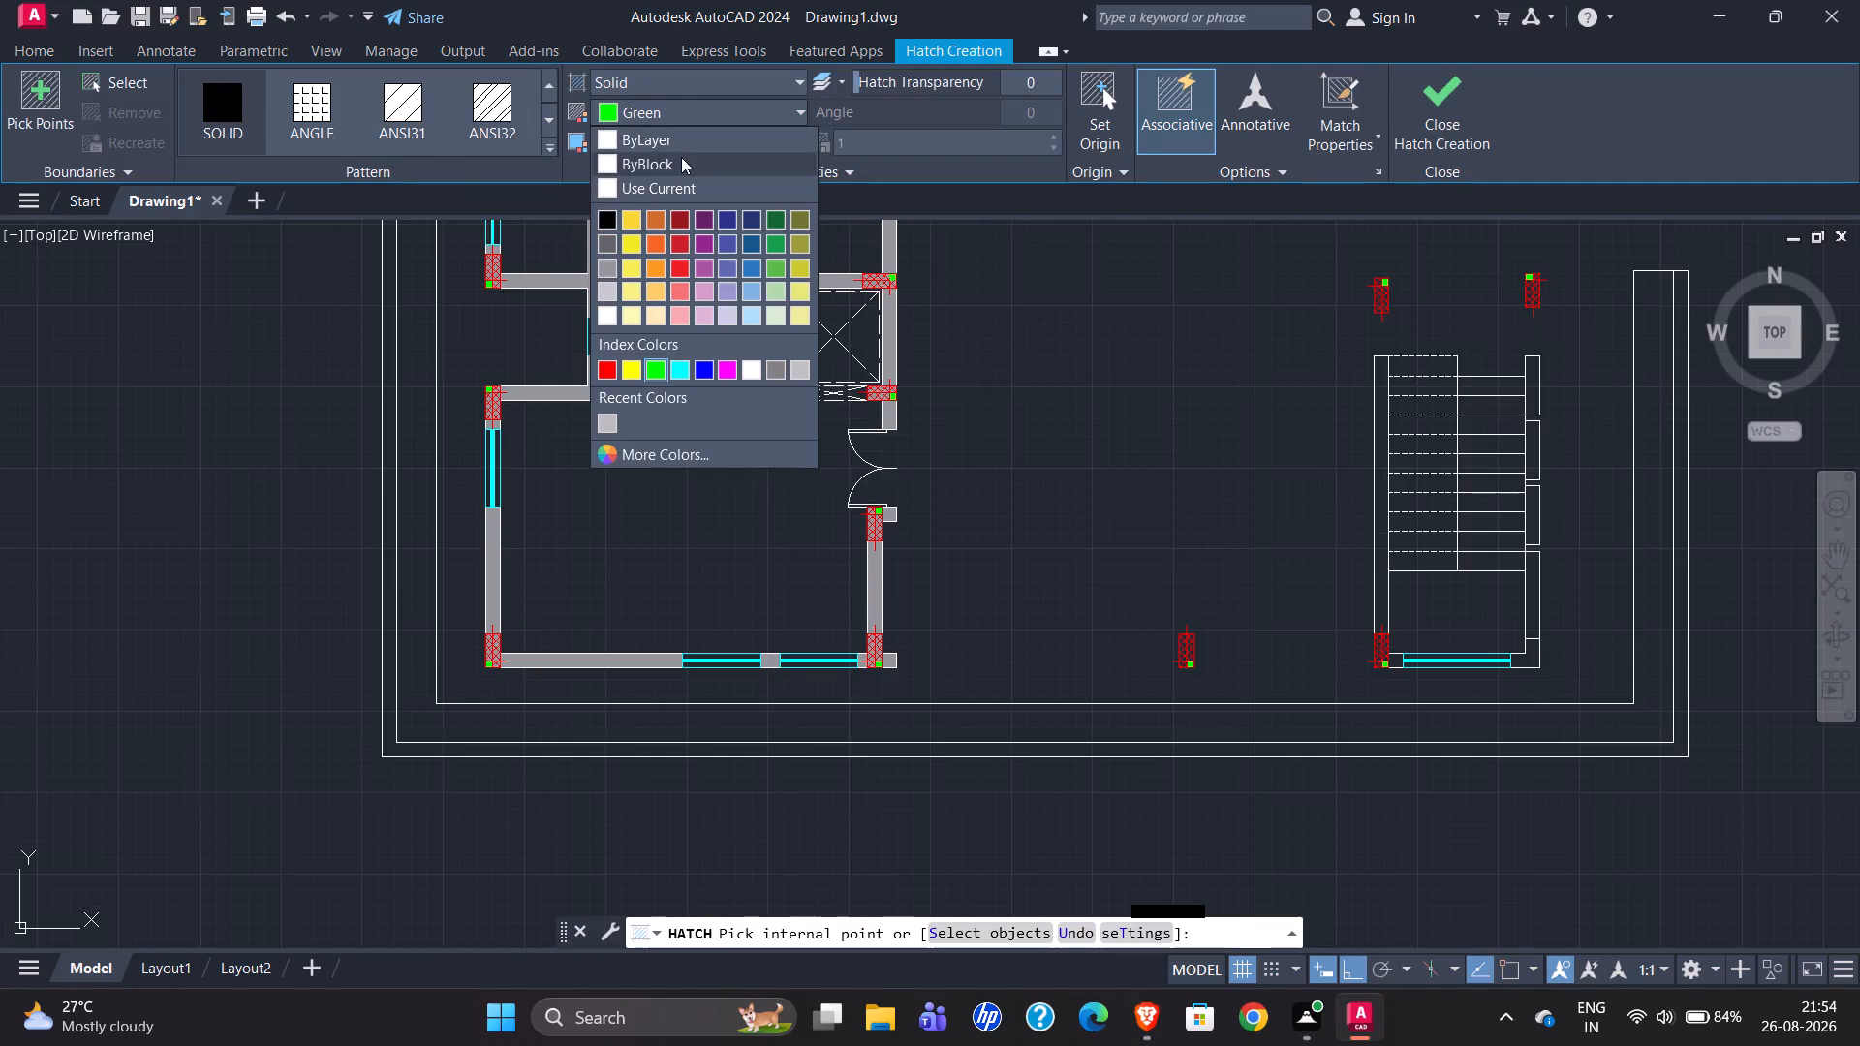
click(613, 420)
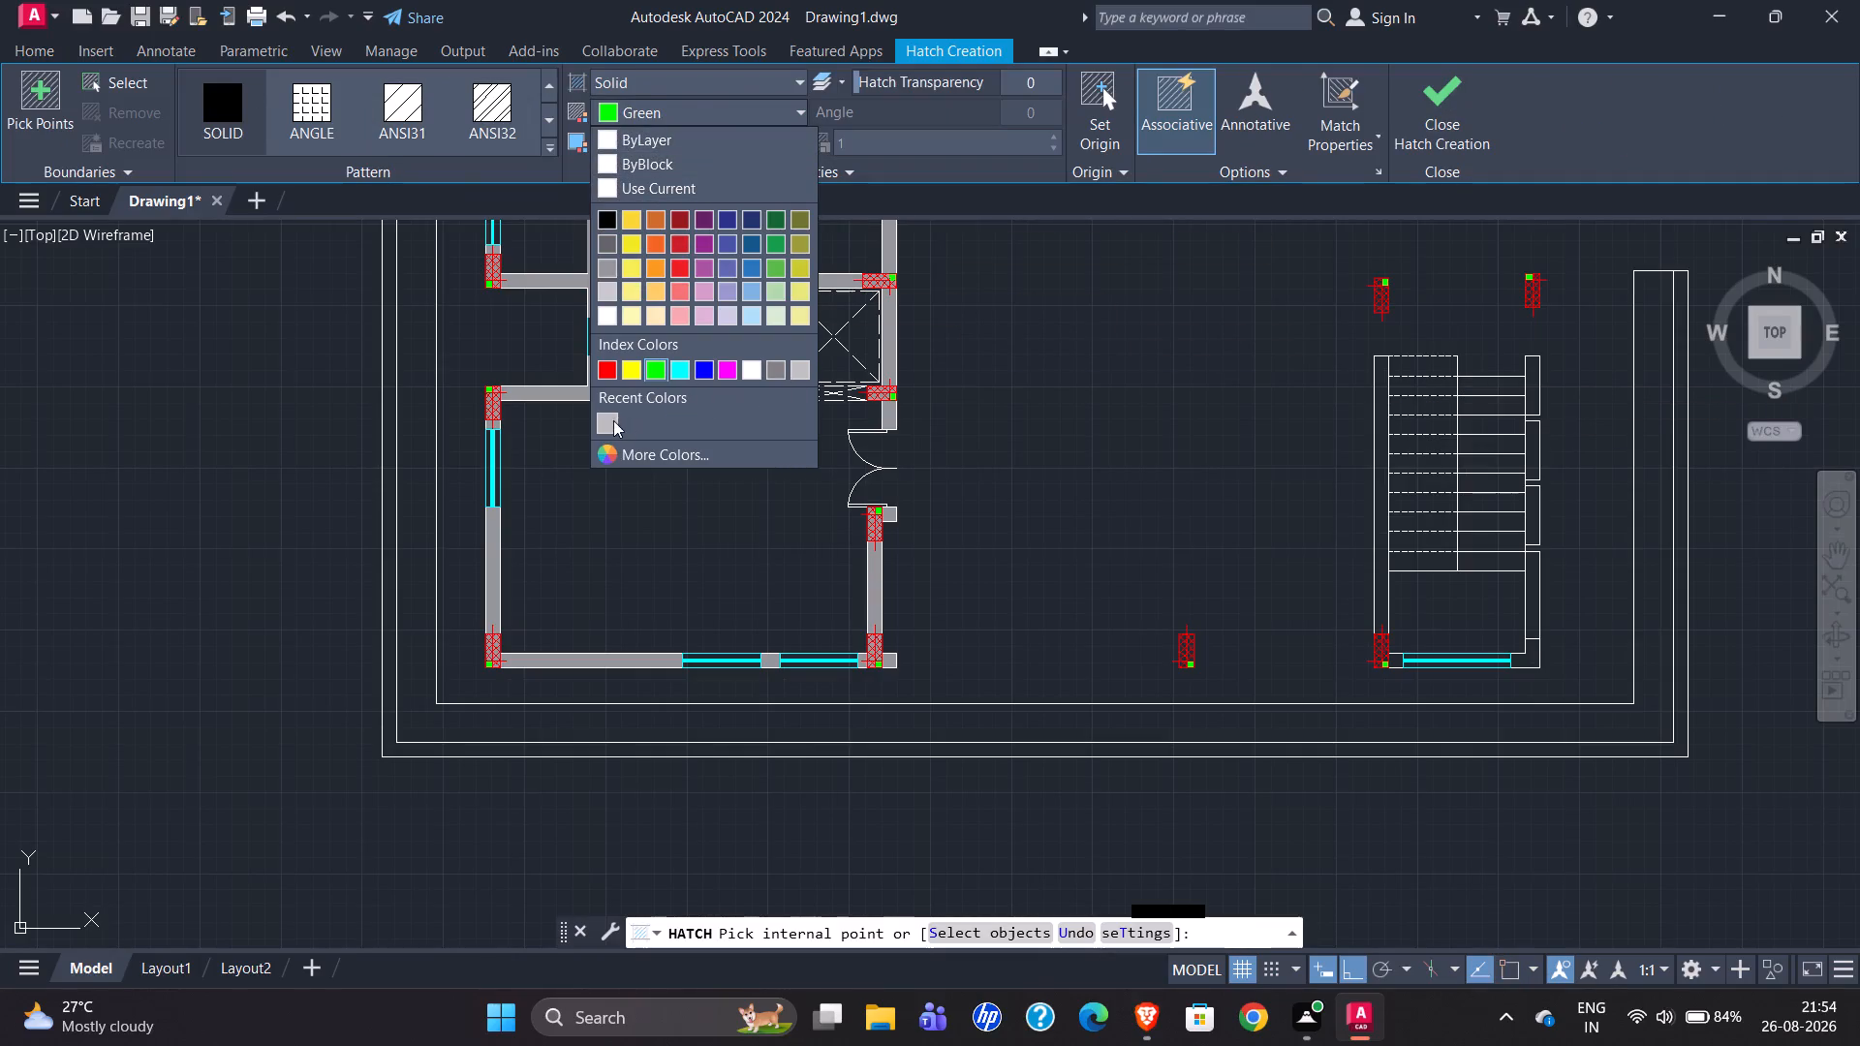
click(1534, 660)
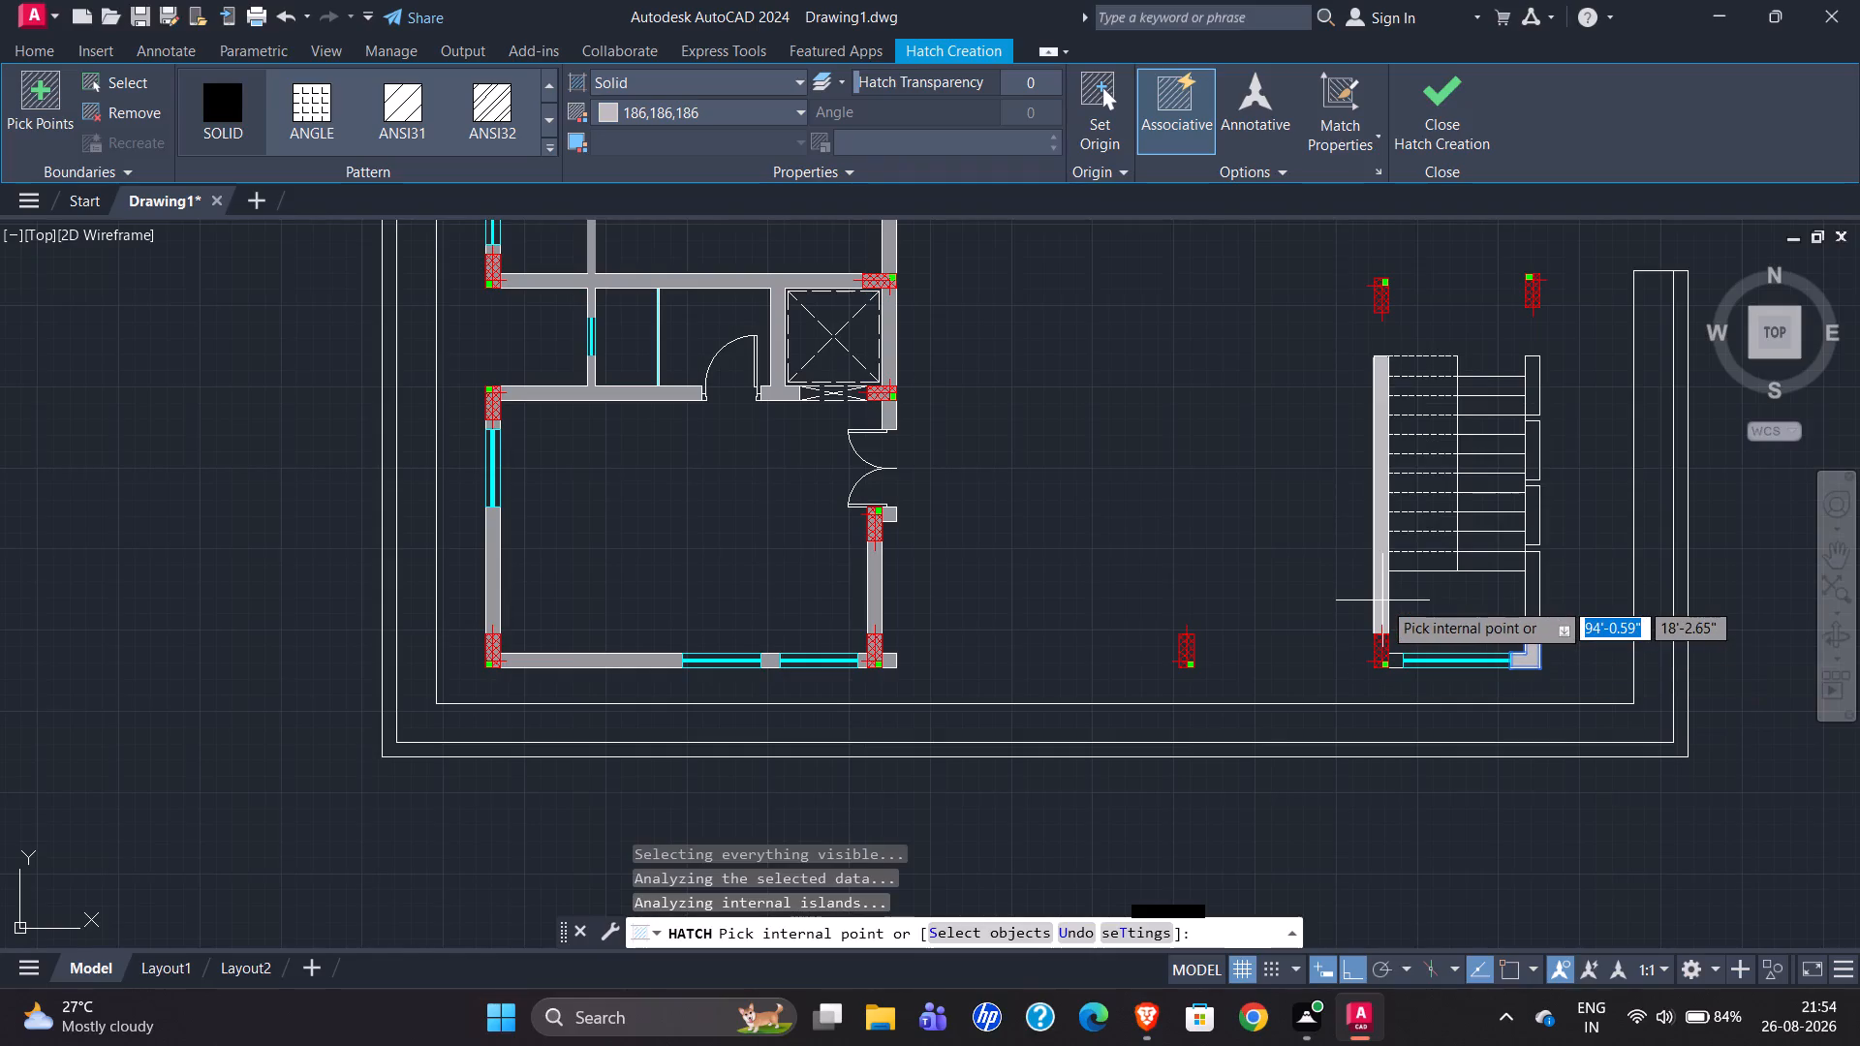
scroll(1382, 601, up, 4)
scroll(1344, 574, down, 3)
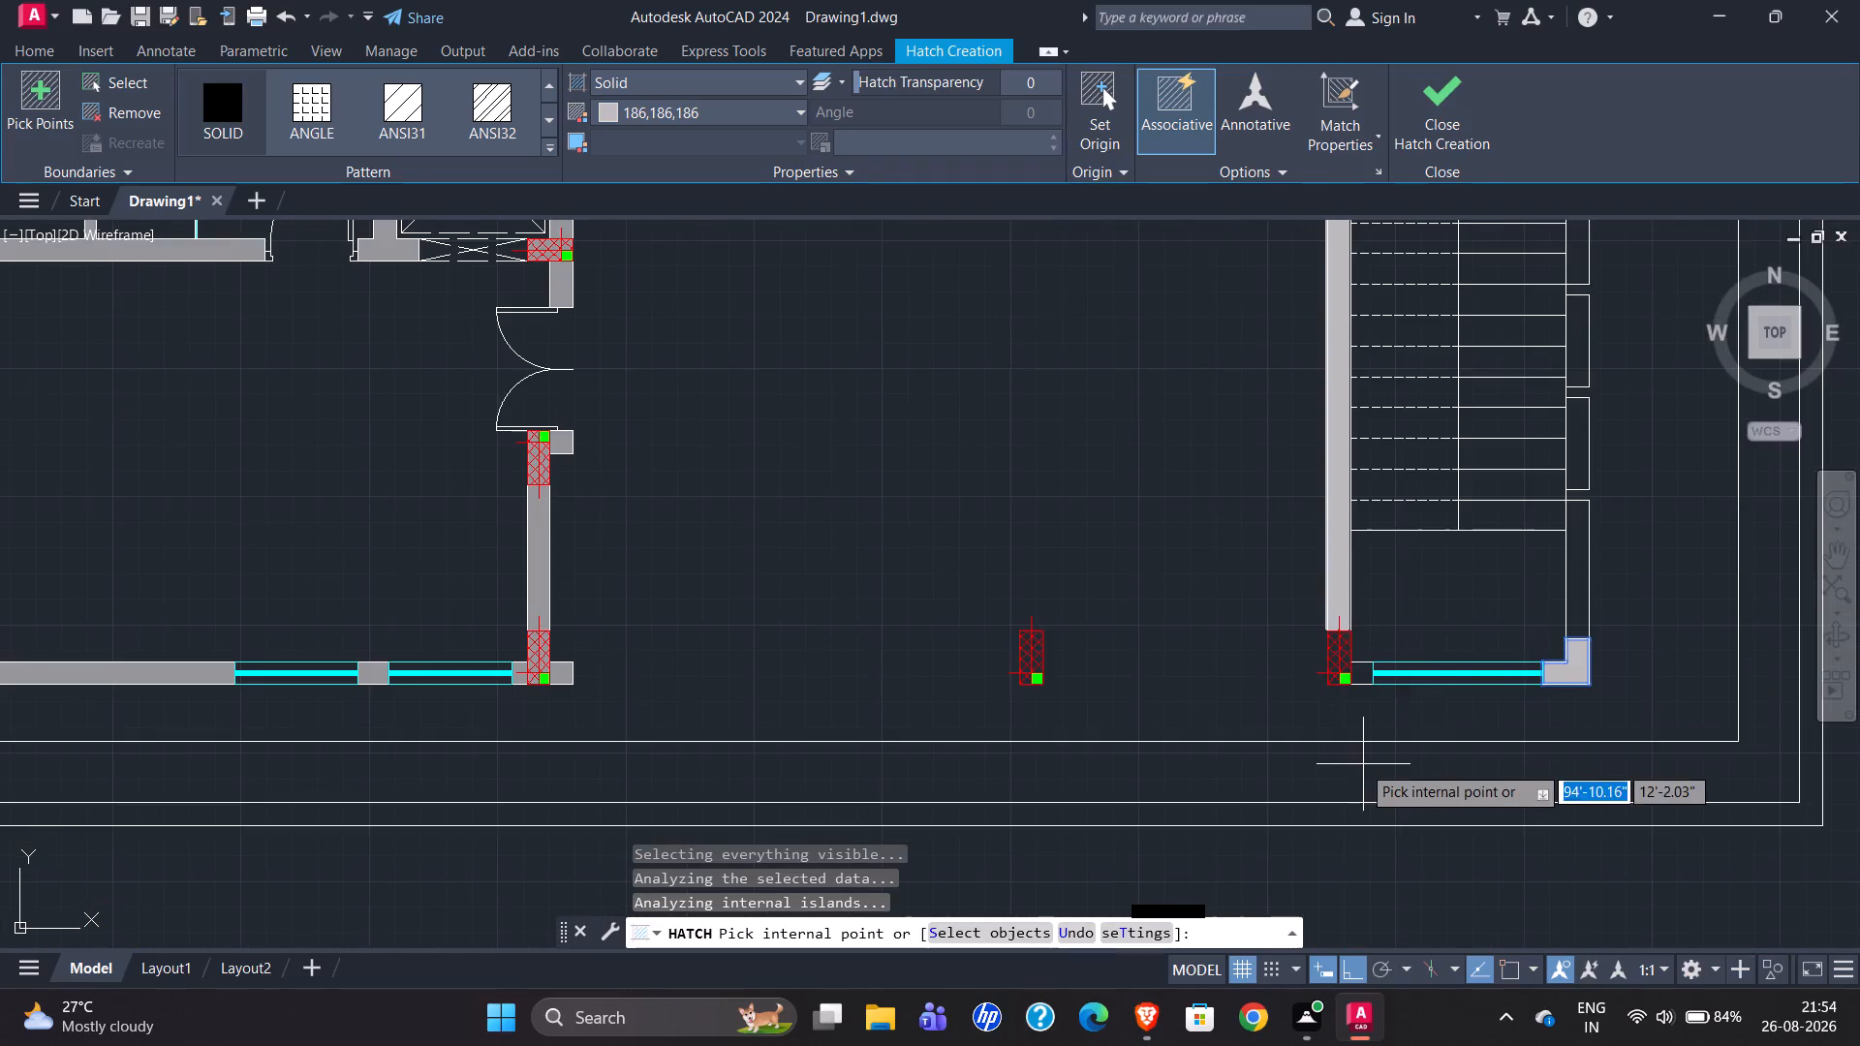
scroll(1348, 754, up, 1)
key(Escape)
Move the column at the staircase's lower left corner about 1'-6.5" straight left, clear of the wall.
drag(1282, 519, 1310, 574)
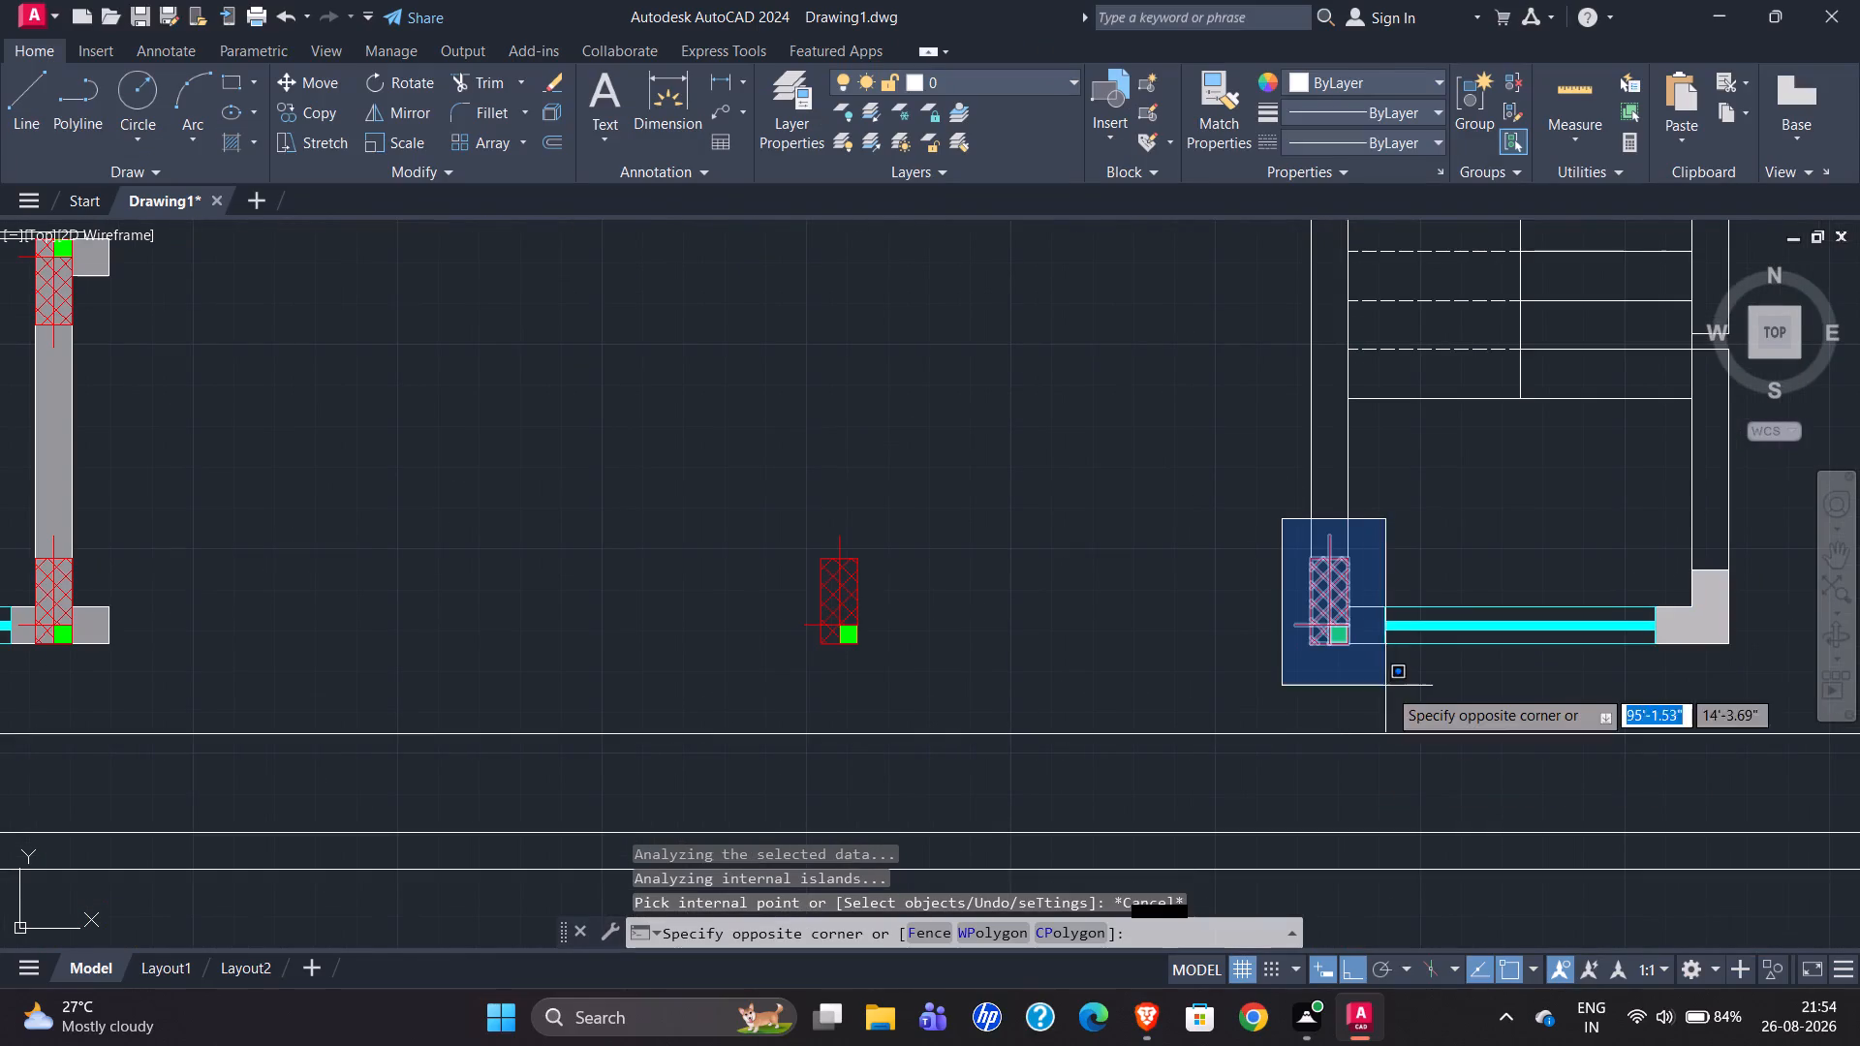
click(1373, 695)
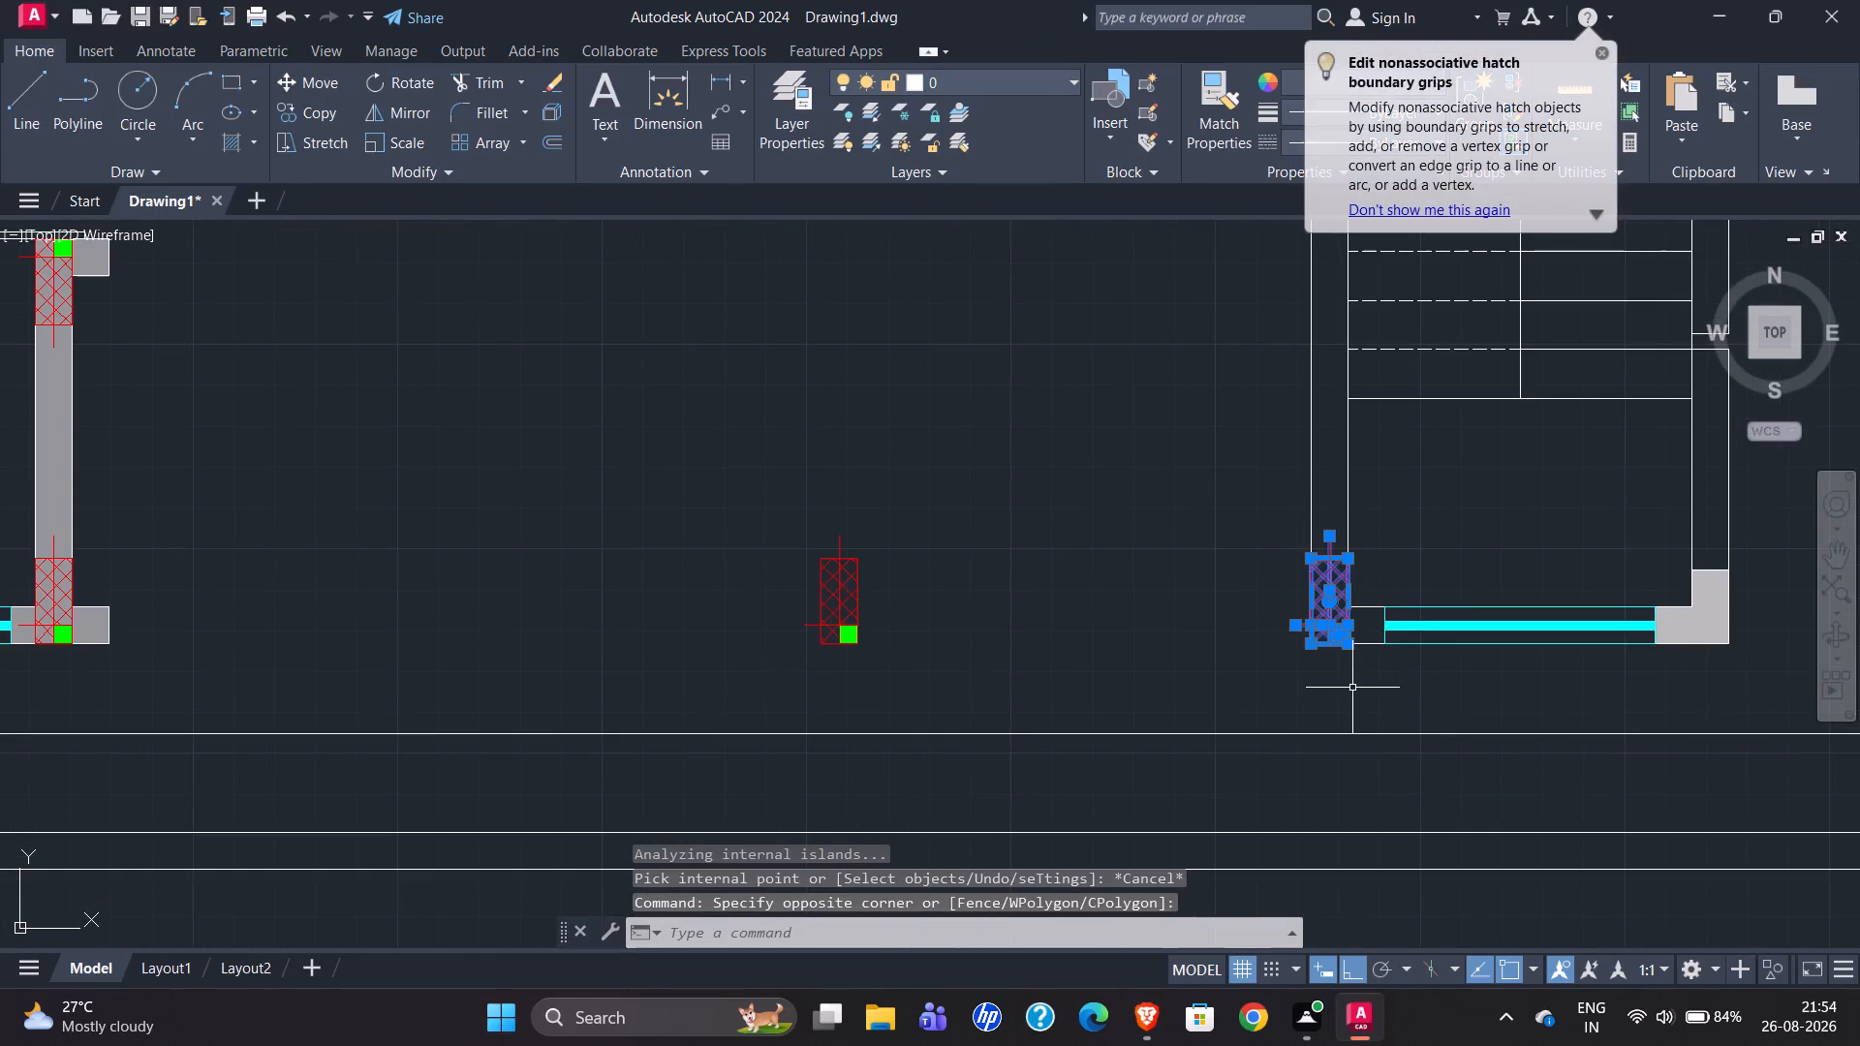
key(m)
key(Return)
scroll(1361, 677, up, 2)
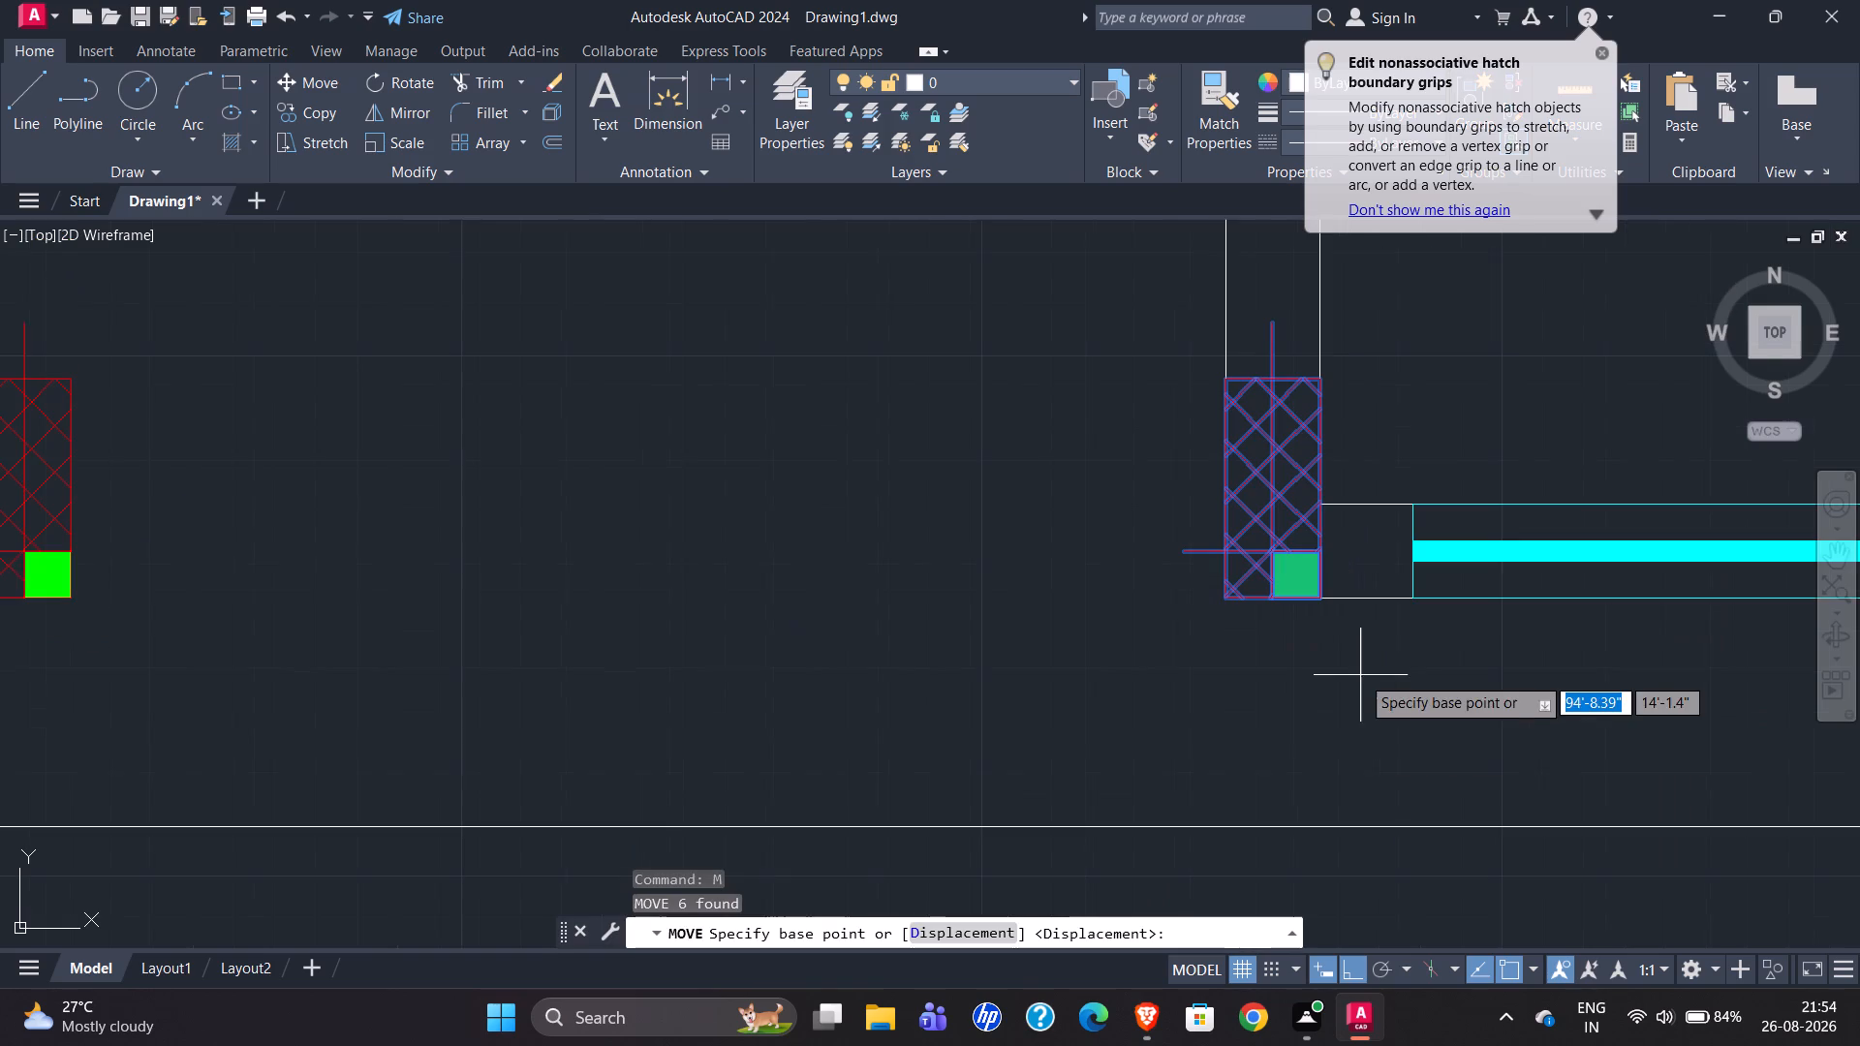
click(1322, 599)
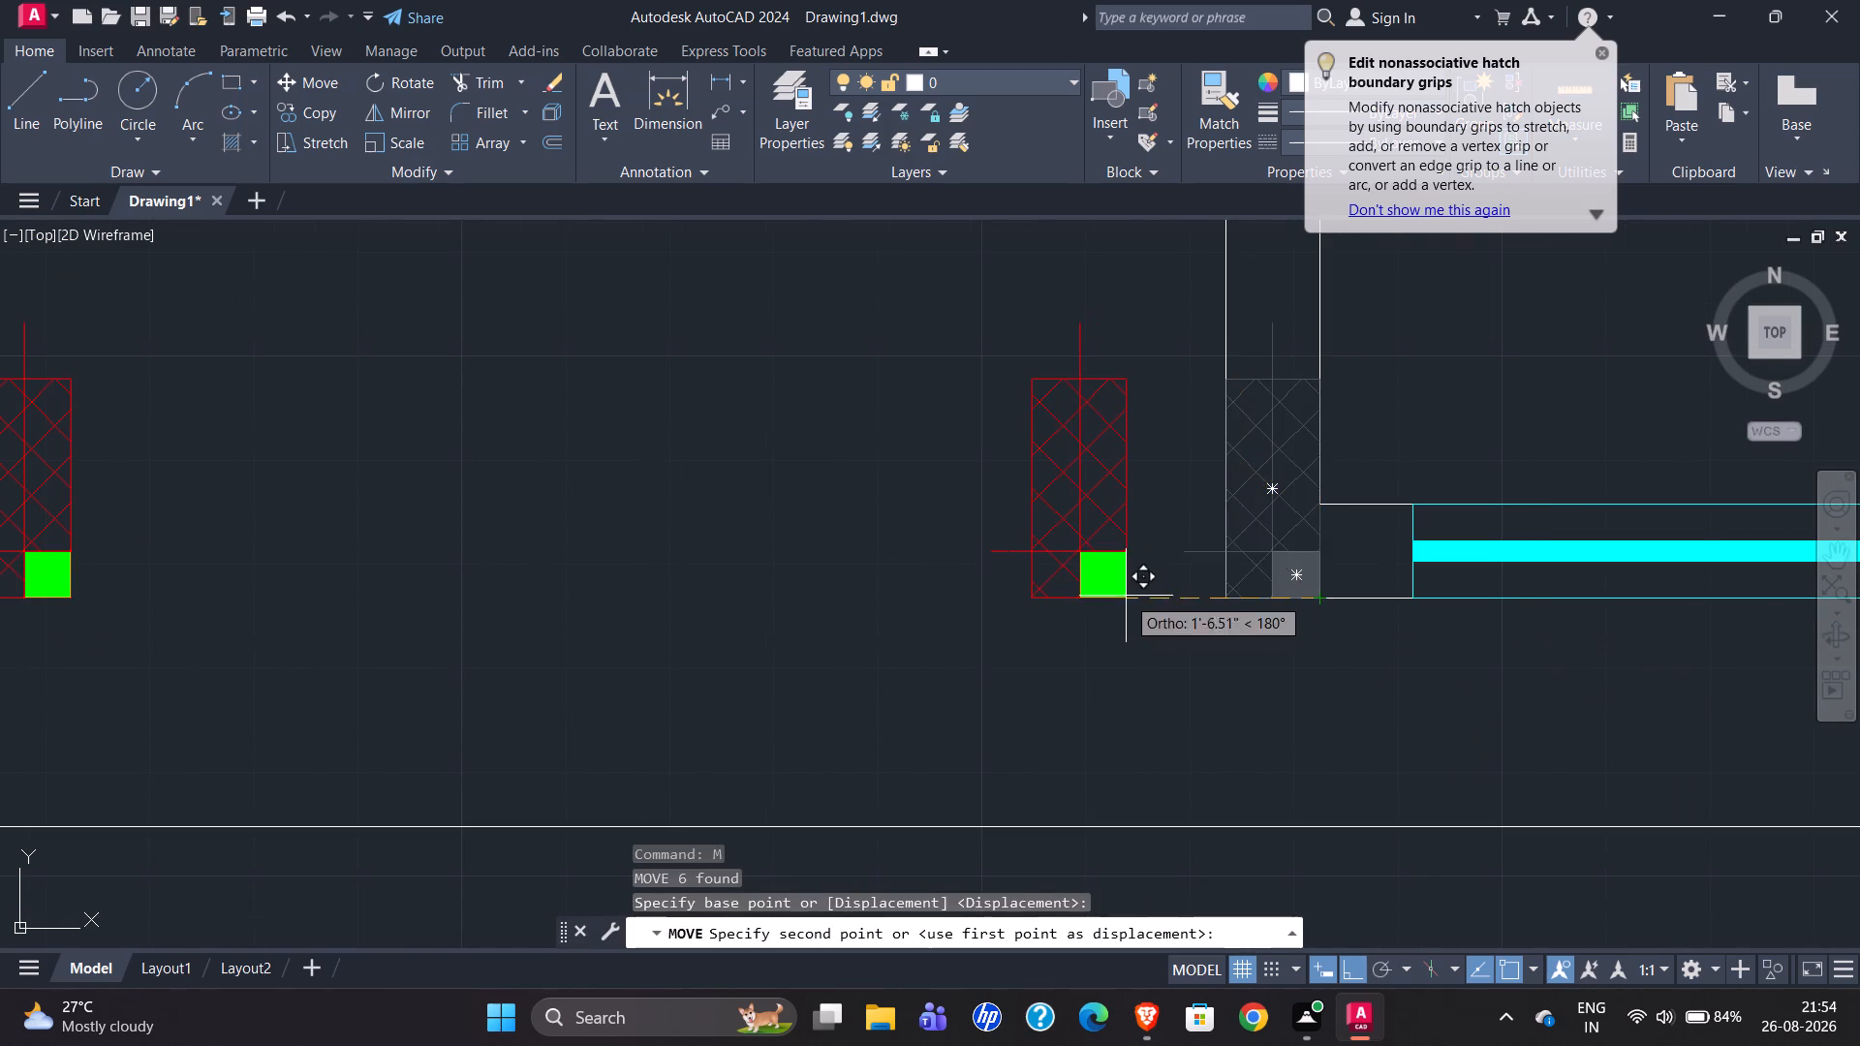
click(1126, 596)
scroll(879, 668, down, 2)
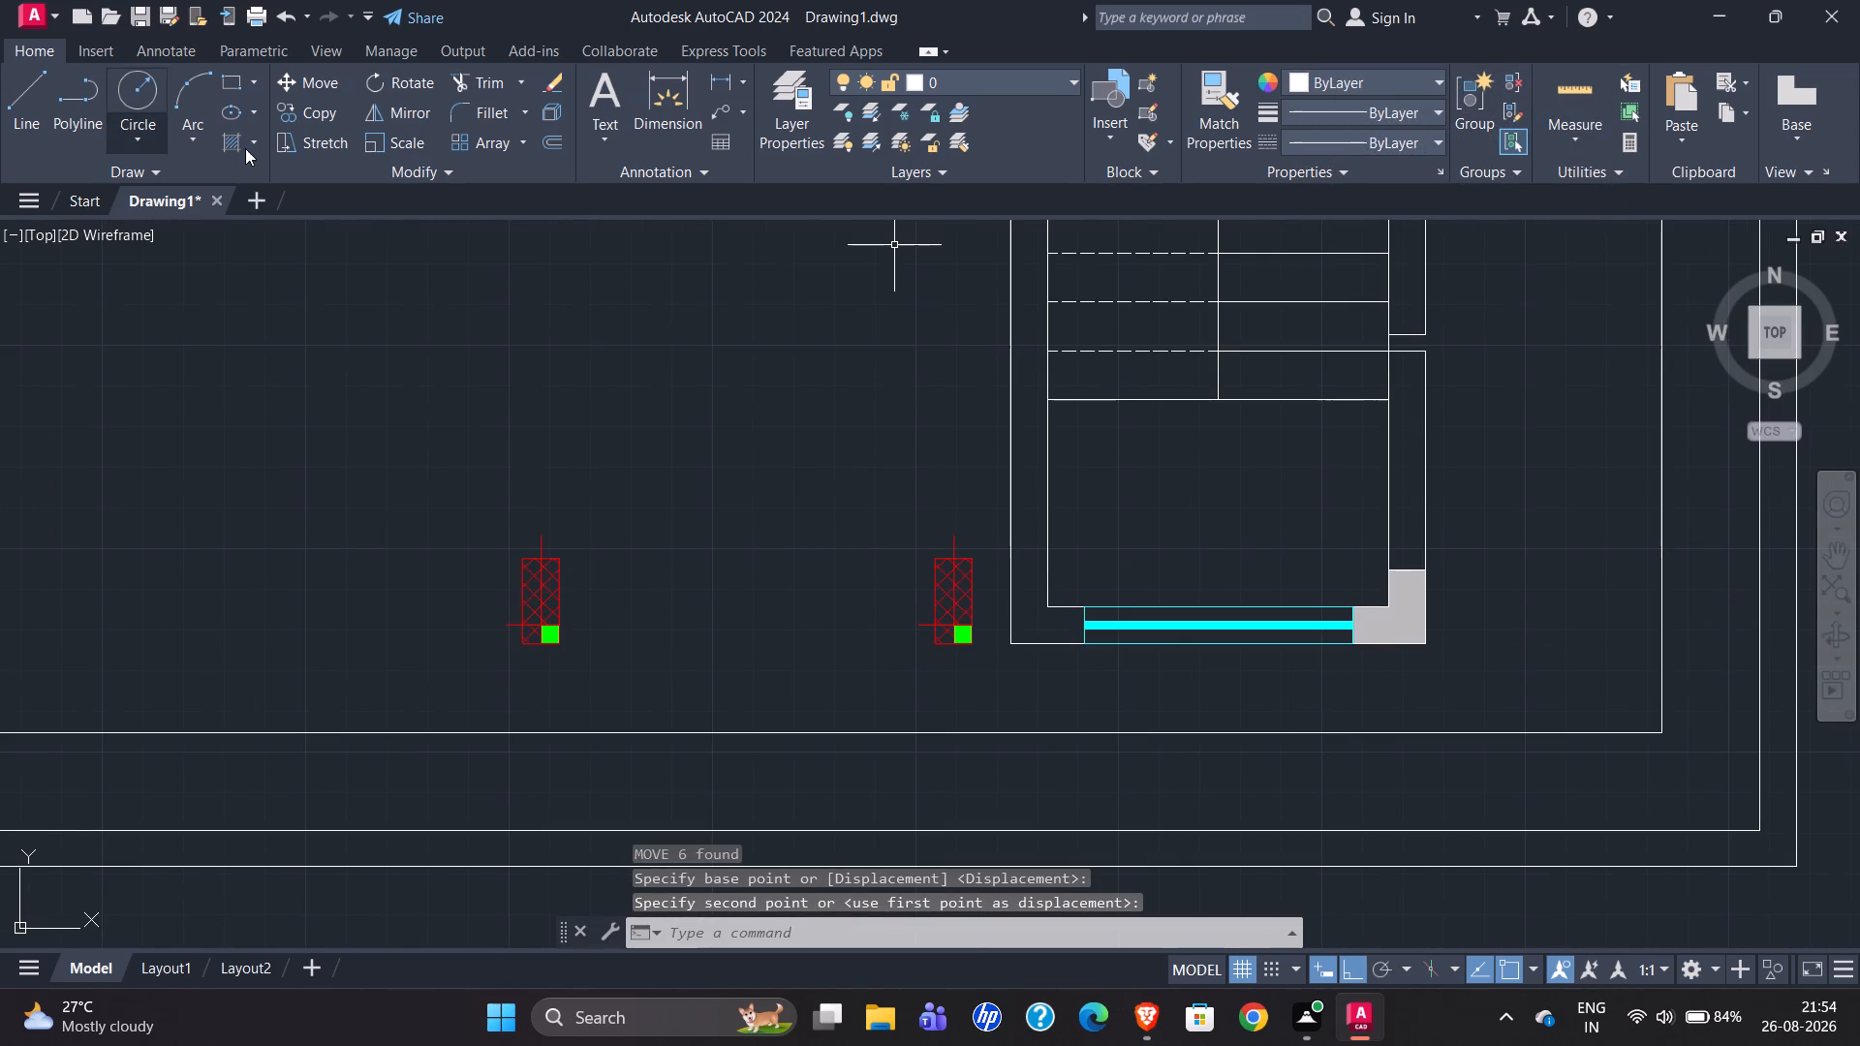
Fill the staircase's left wall, including its lower corner return, with a solid hatch in colour 186,186,186.
click(231, 144)
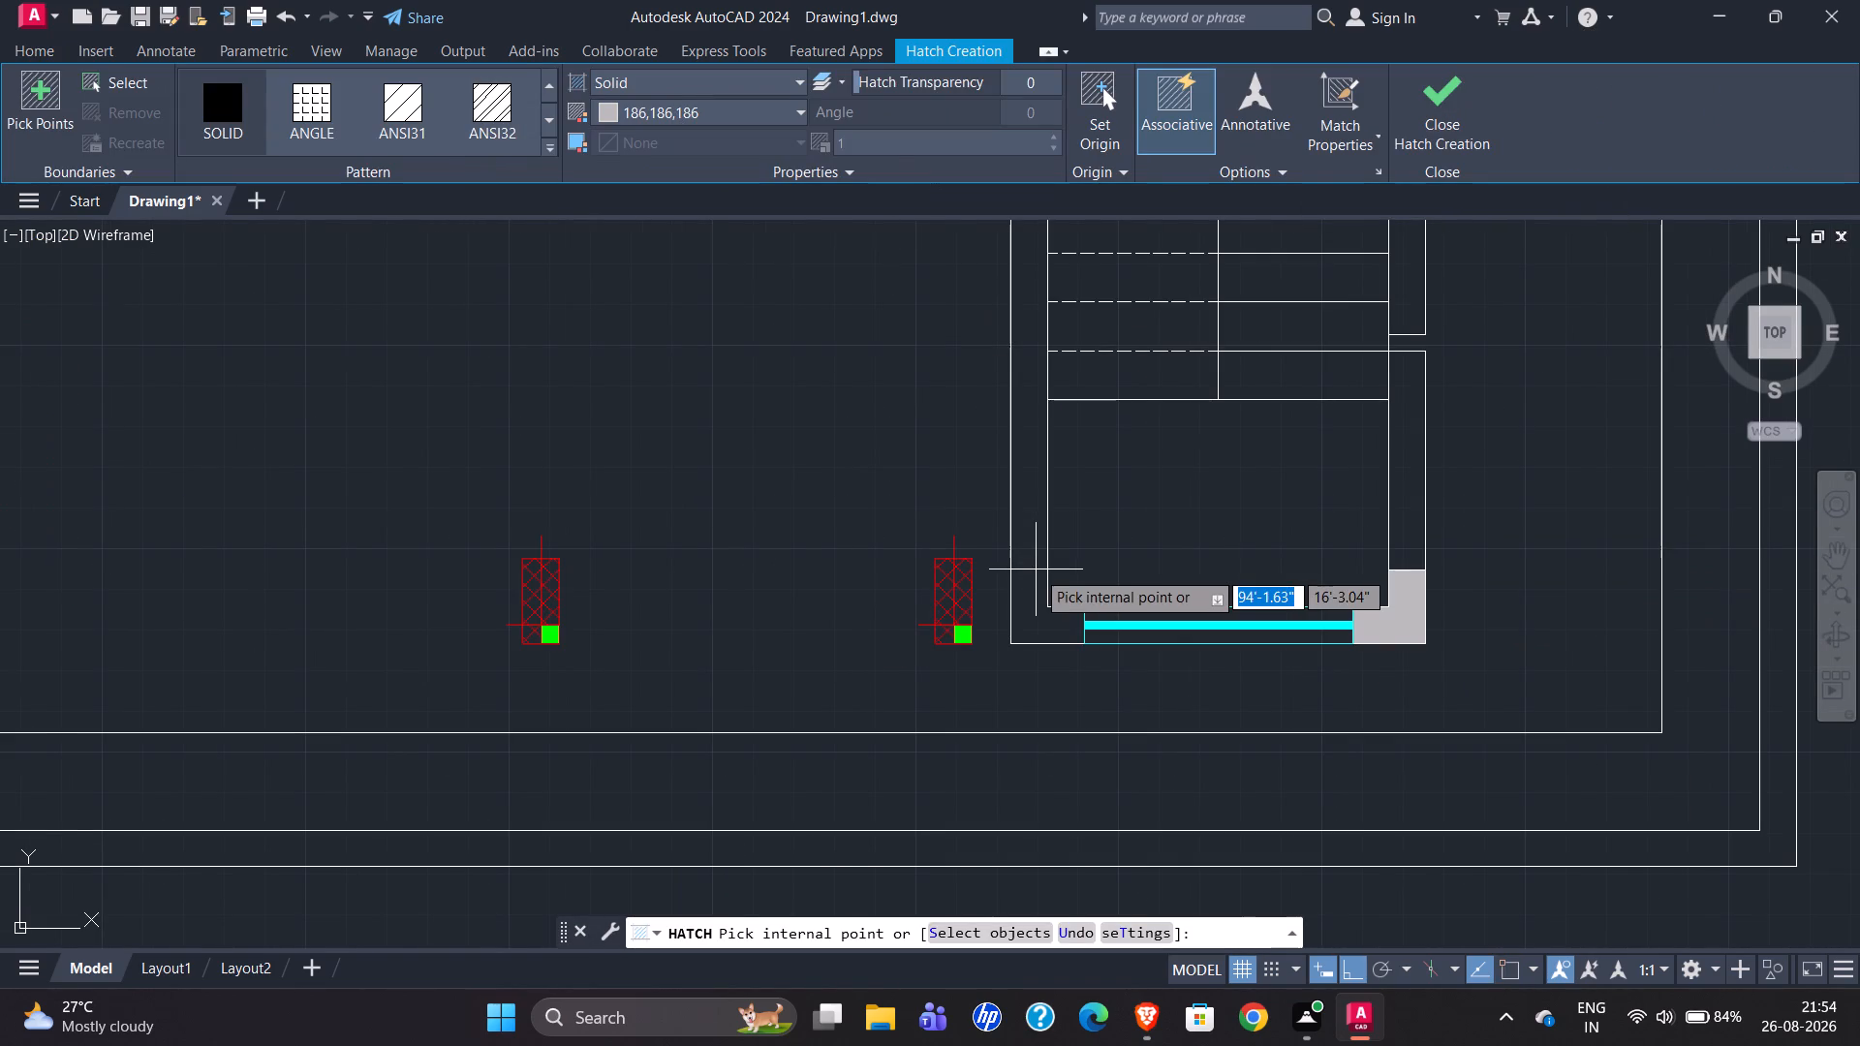
scroll(992, 661, down, 2)
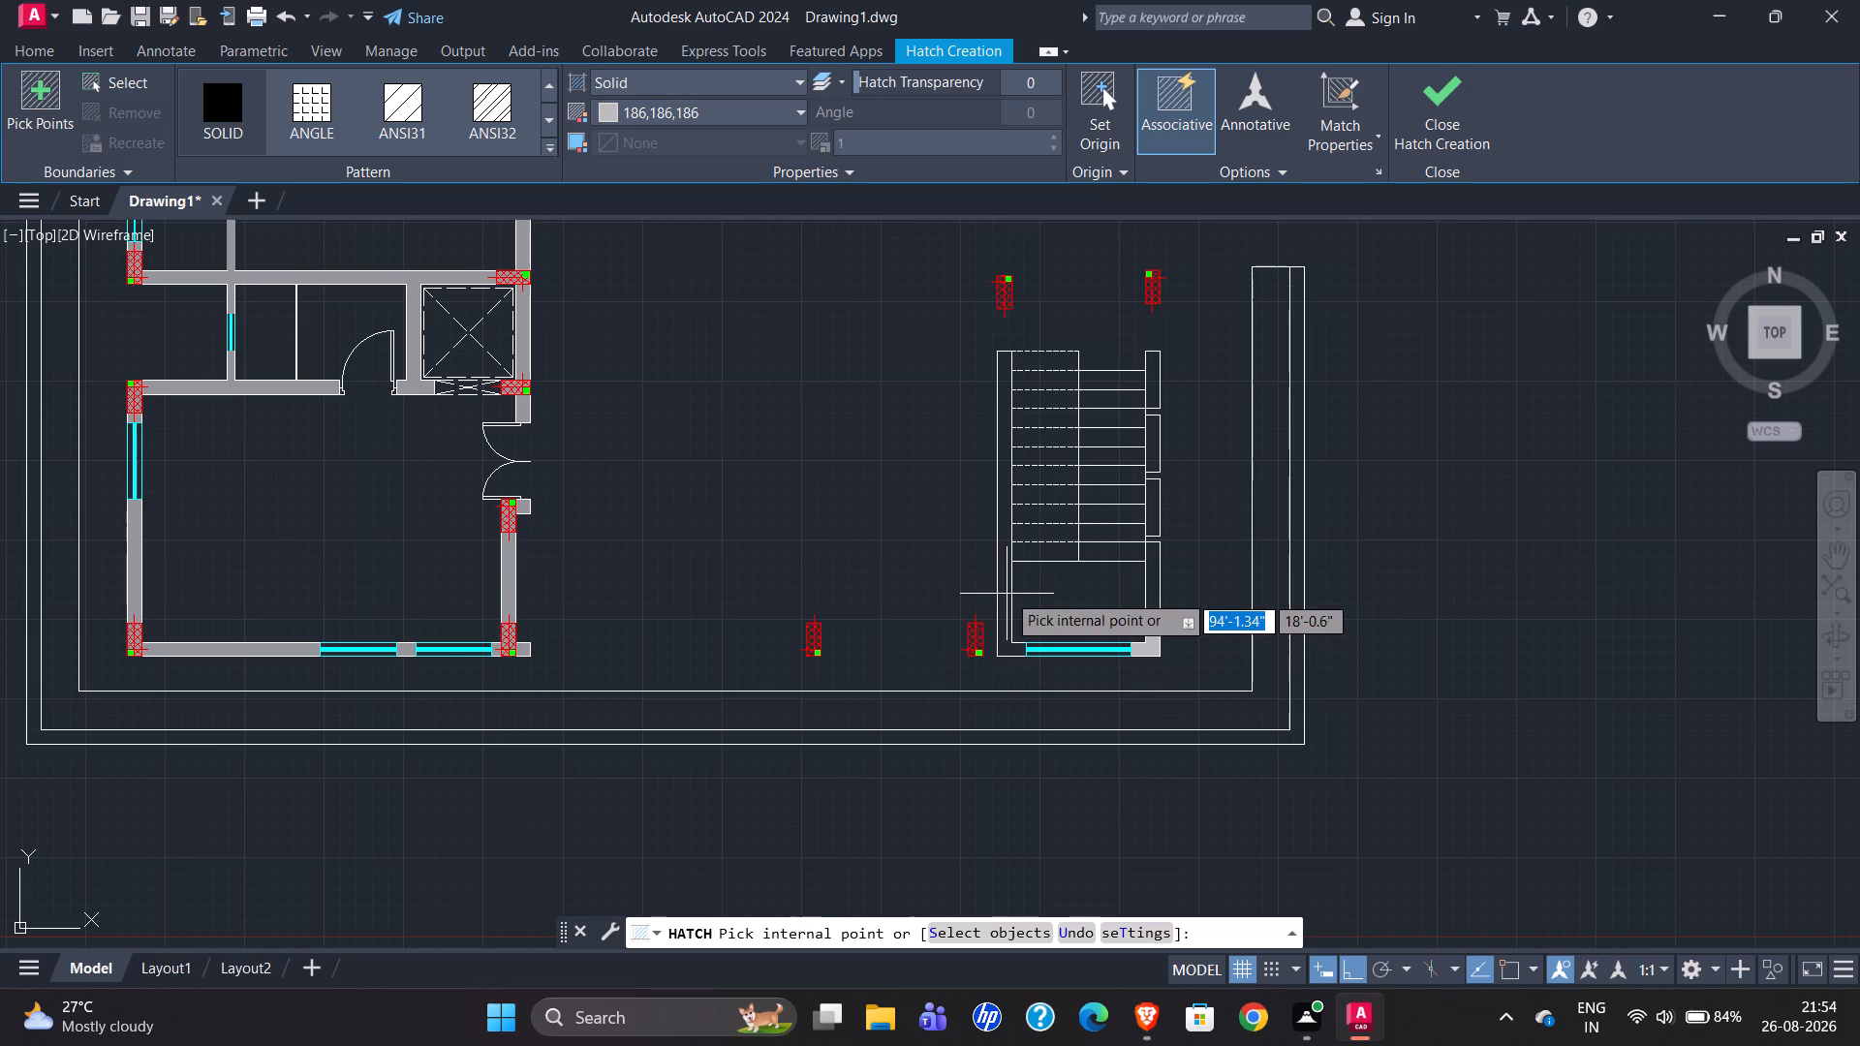
click(1005, 593)
click(1449, 104)
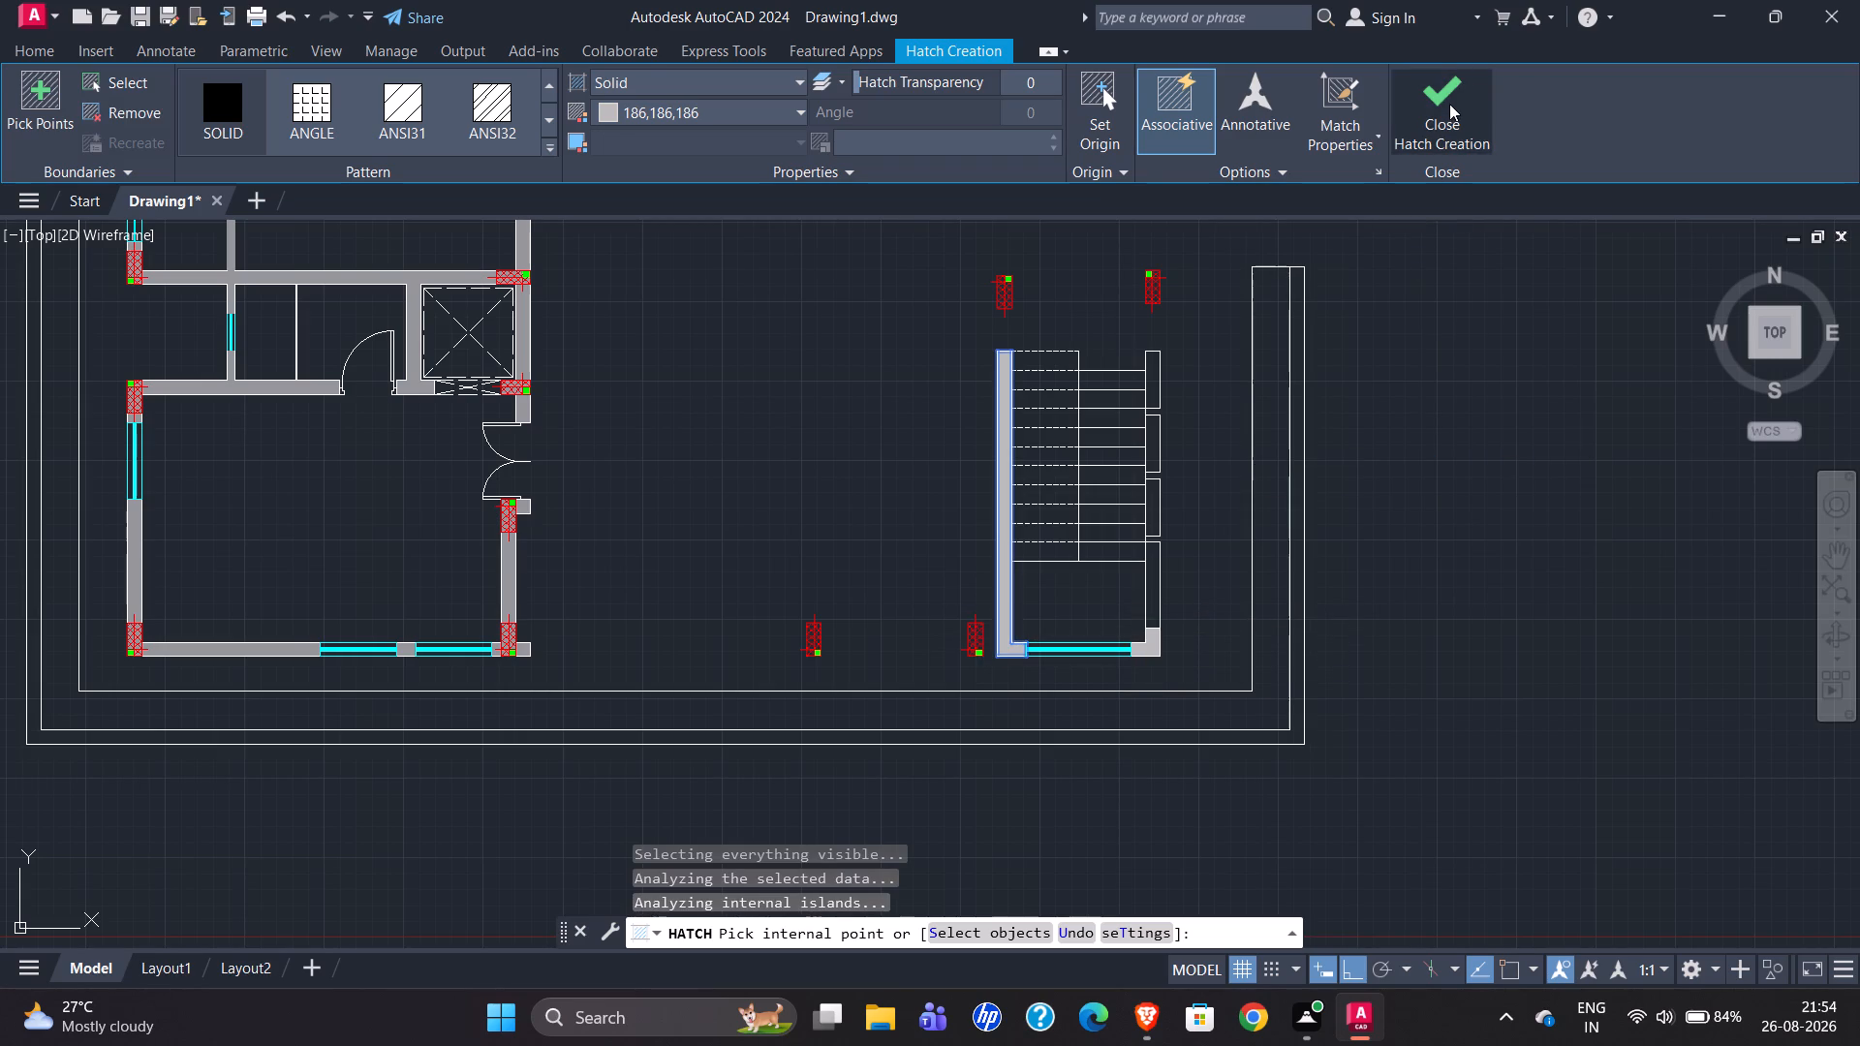
Move the displaced column back onto the staircase's left wall, snapping its lower left corner to the wall's lower left corner.
scroll(1037, 670, up, 3)
drag(650, 417, 672, 432)
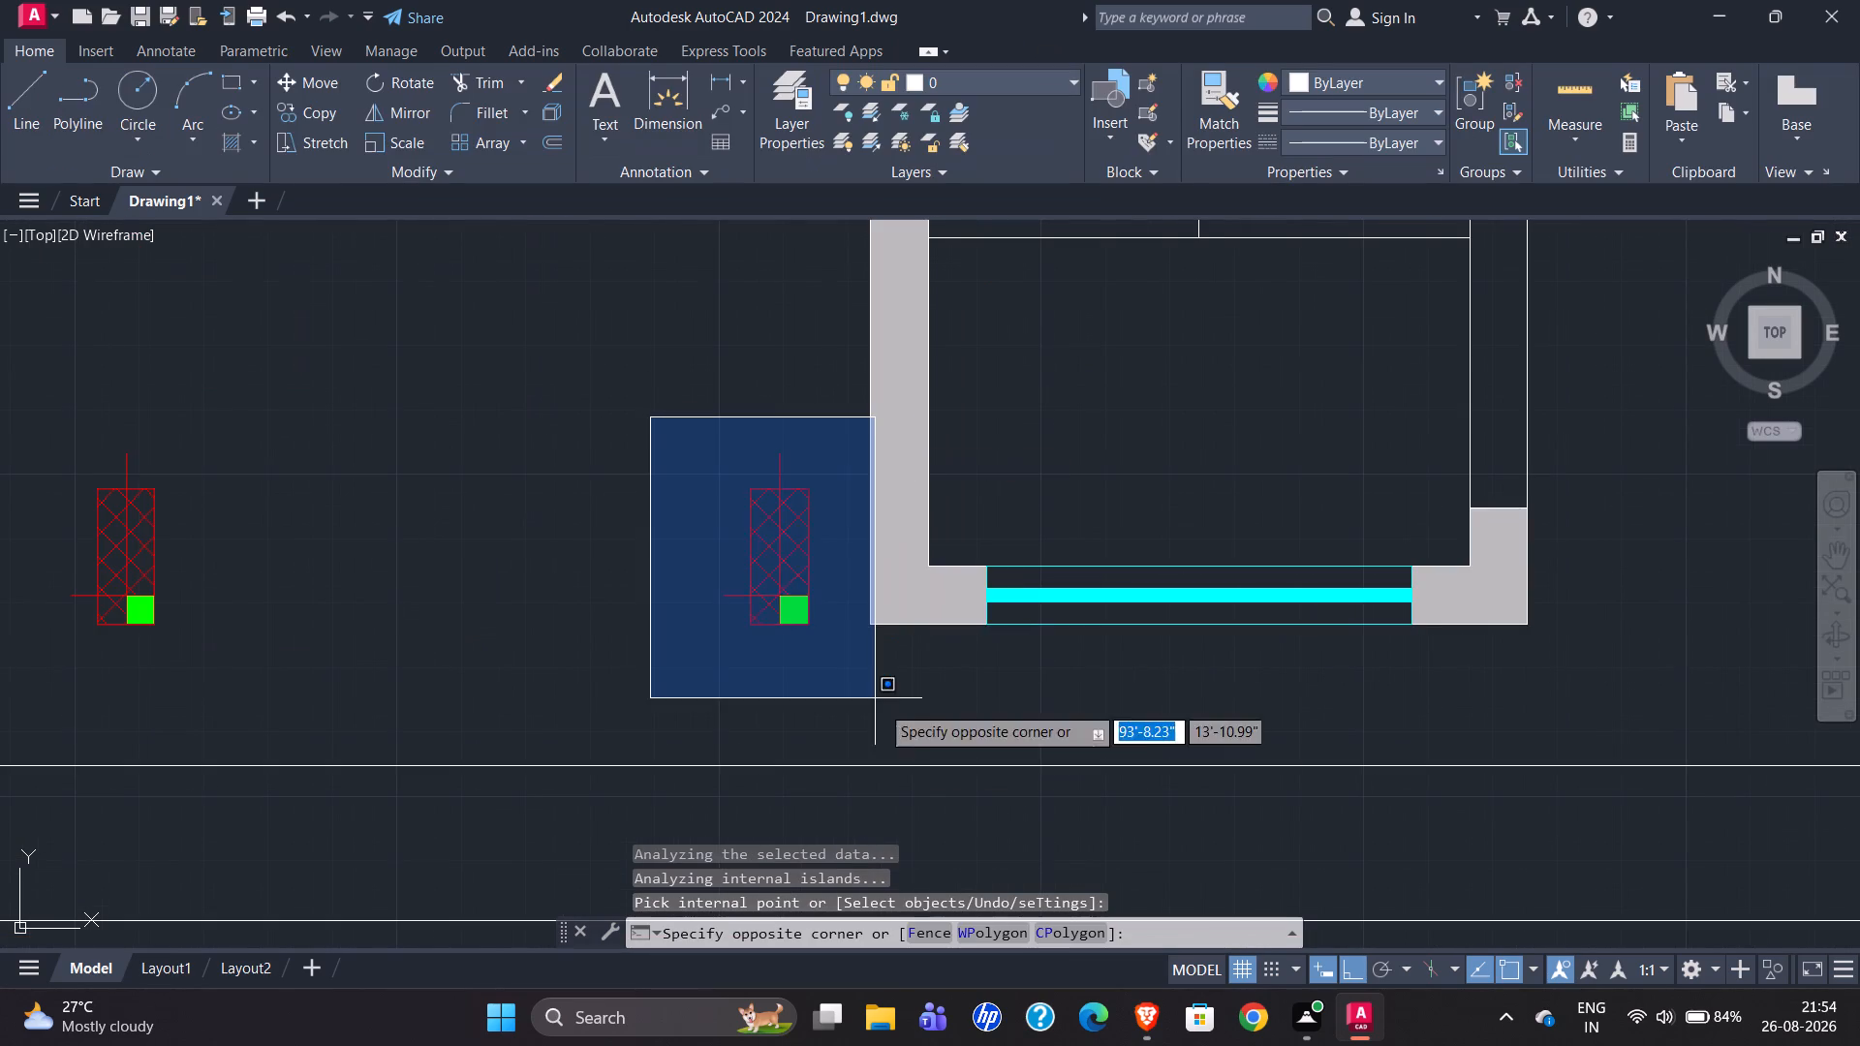
click(868, 707)
key(m)
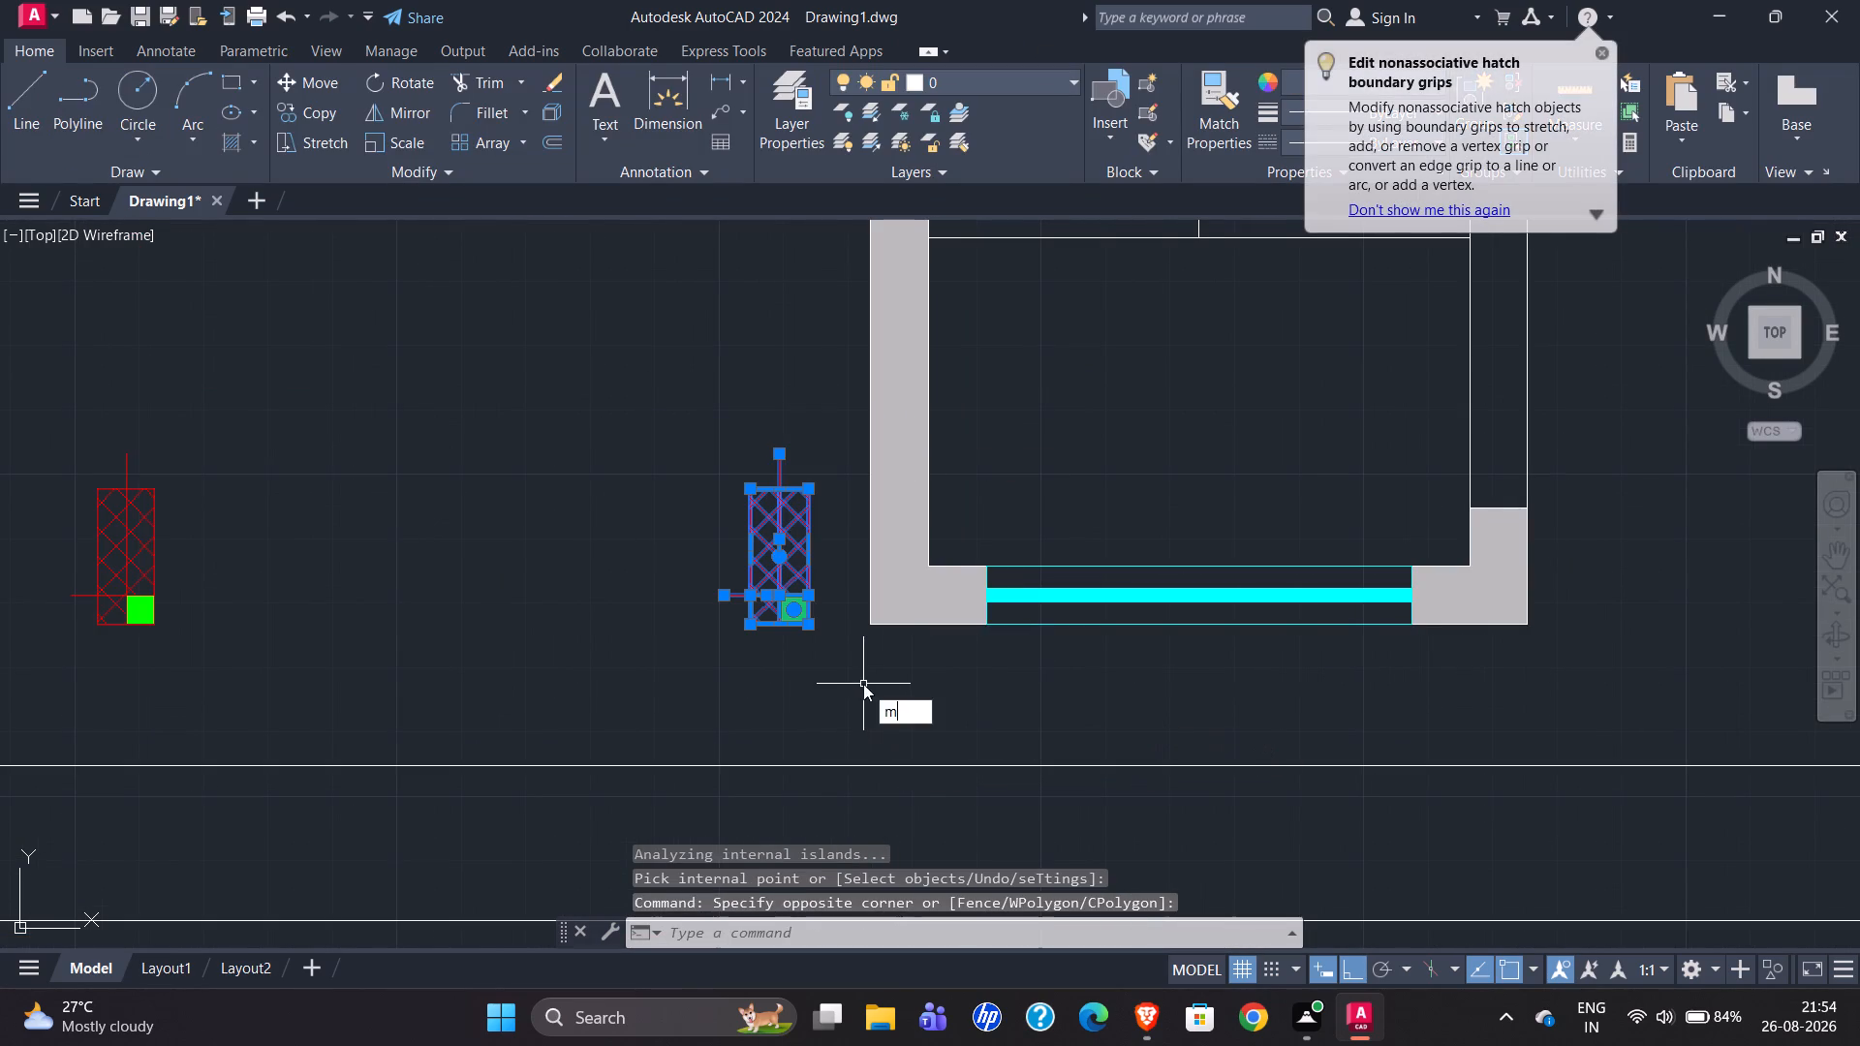
key(Return)
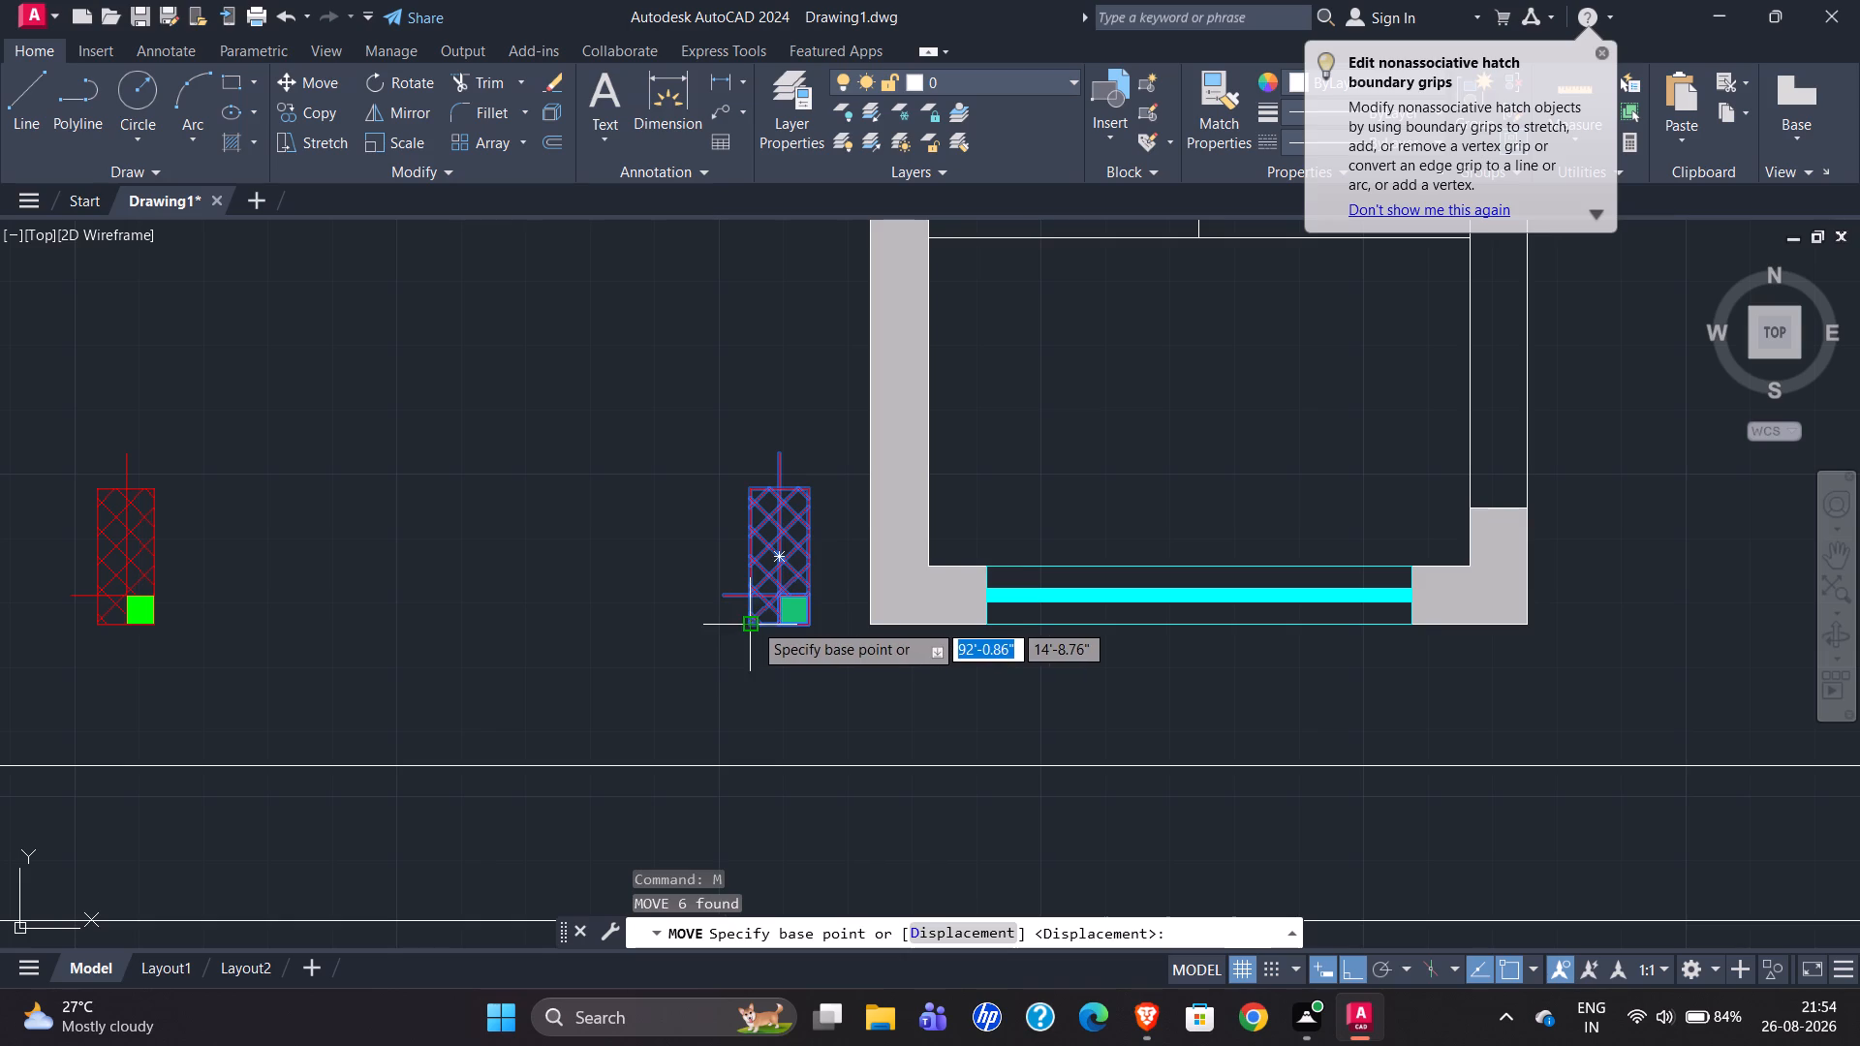
click(753, 622)
click(867, 622)
scroll(676, 629, down, 3)
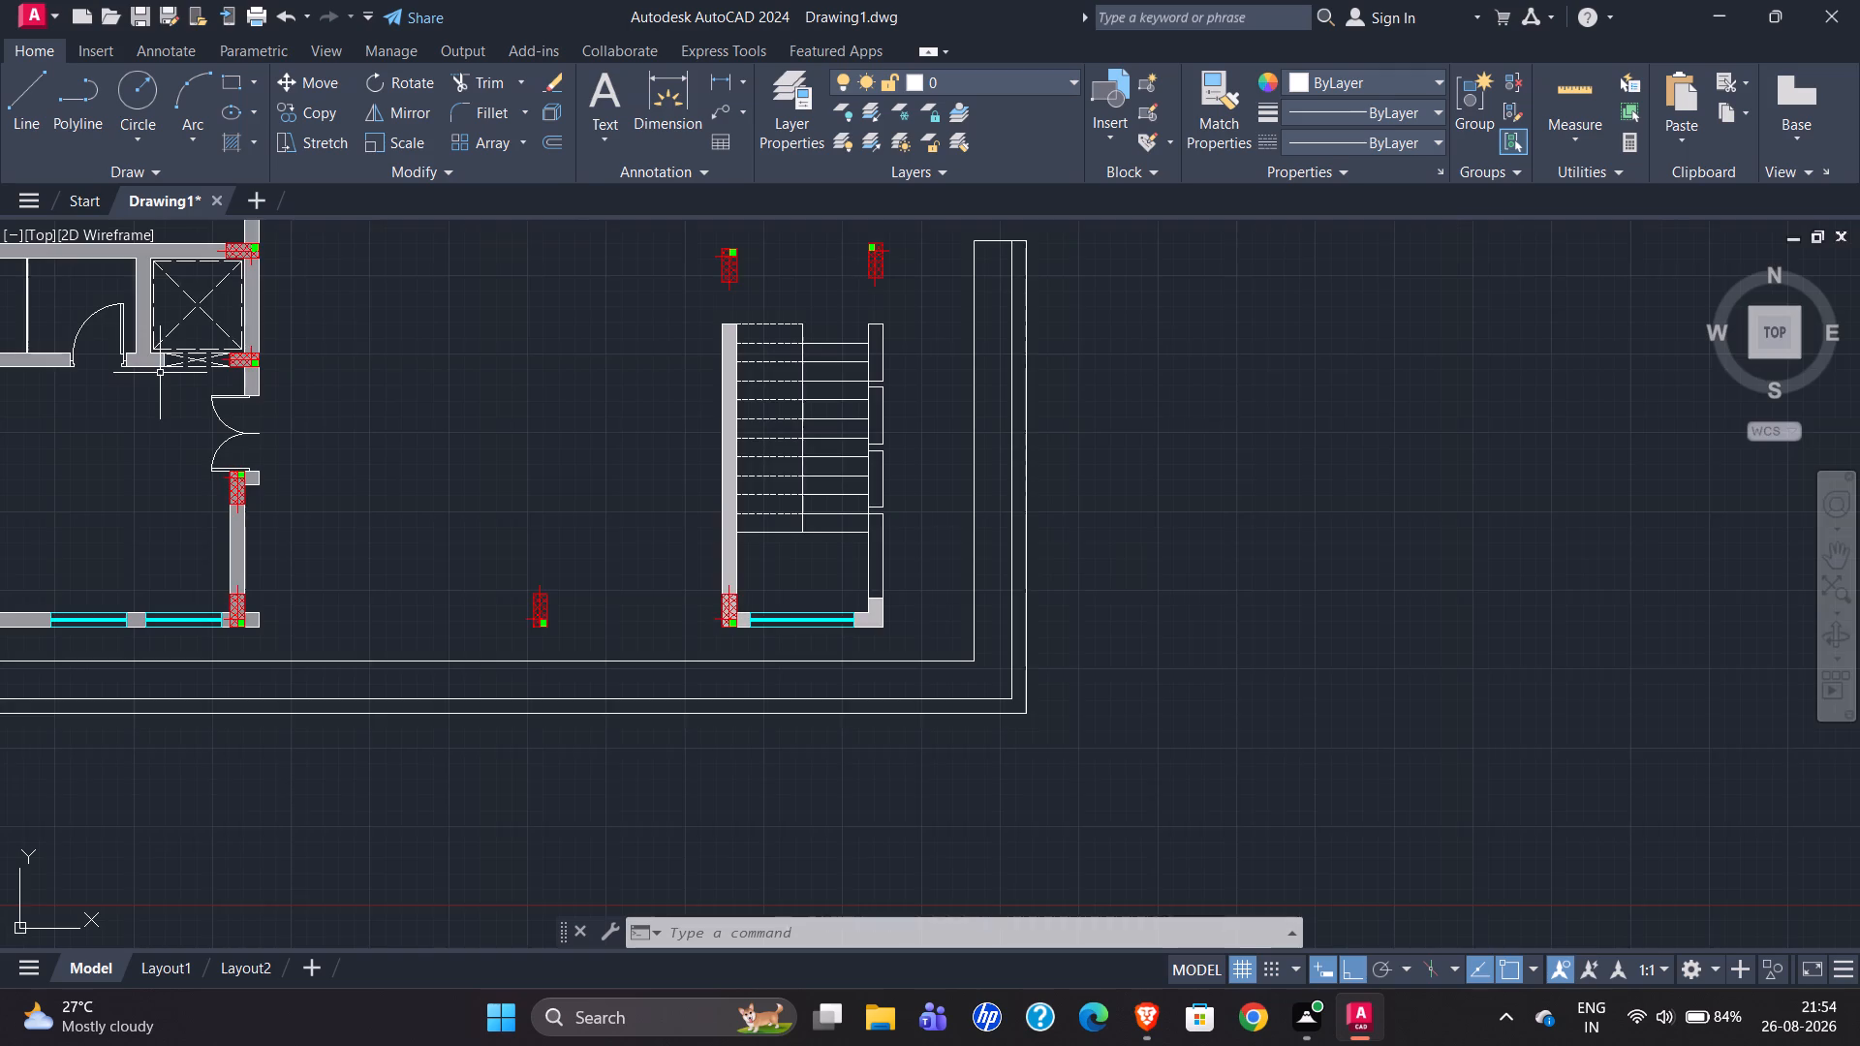
Copy the horizontal column below the lift shaft, with its centre lines, to the staircase's lower right outer corner, with Ortho off.
scroll(184, 361, up, 3)
scroll(337, 290, up, 2)
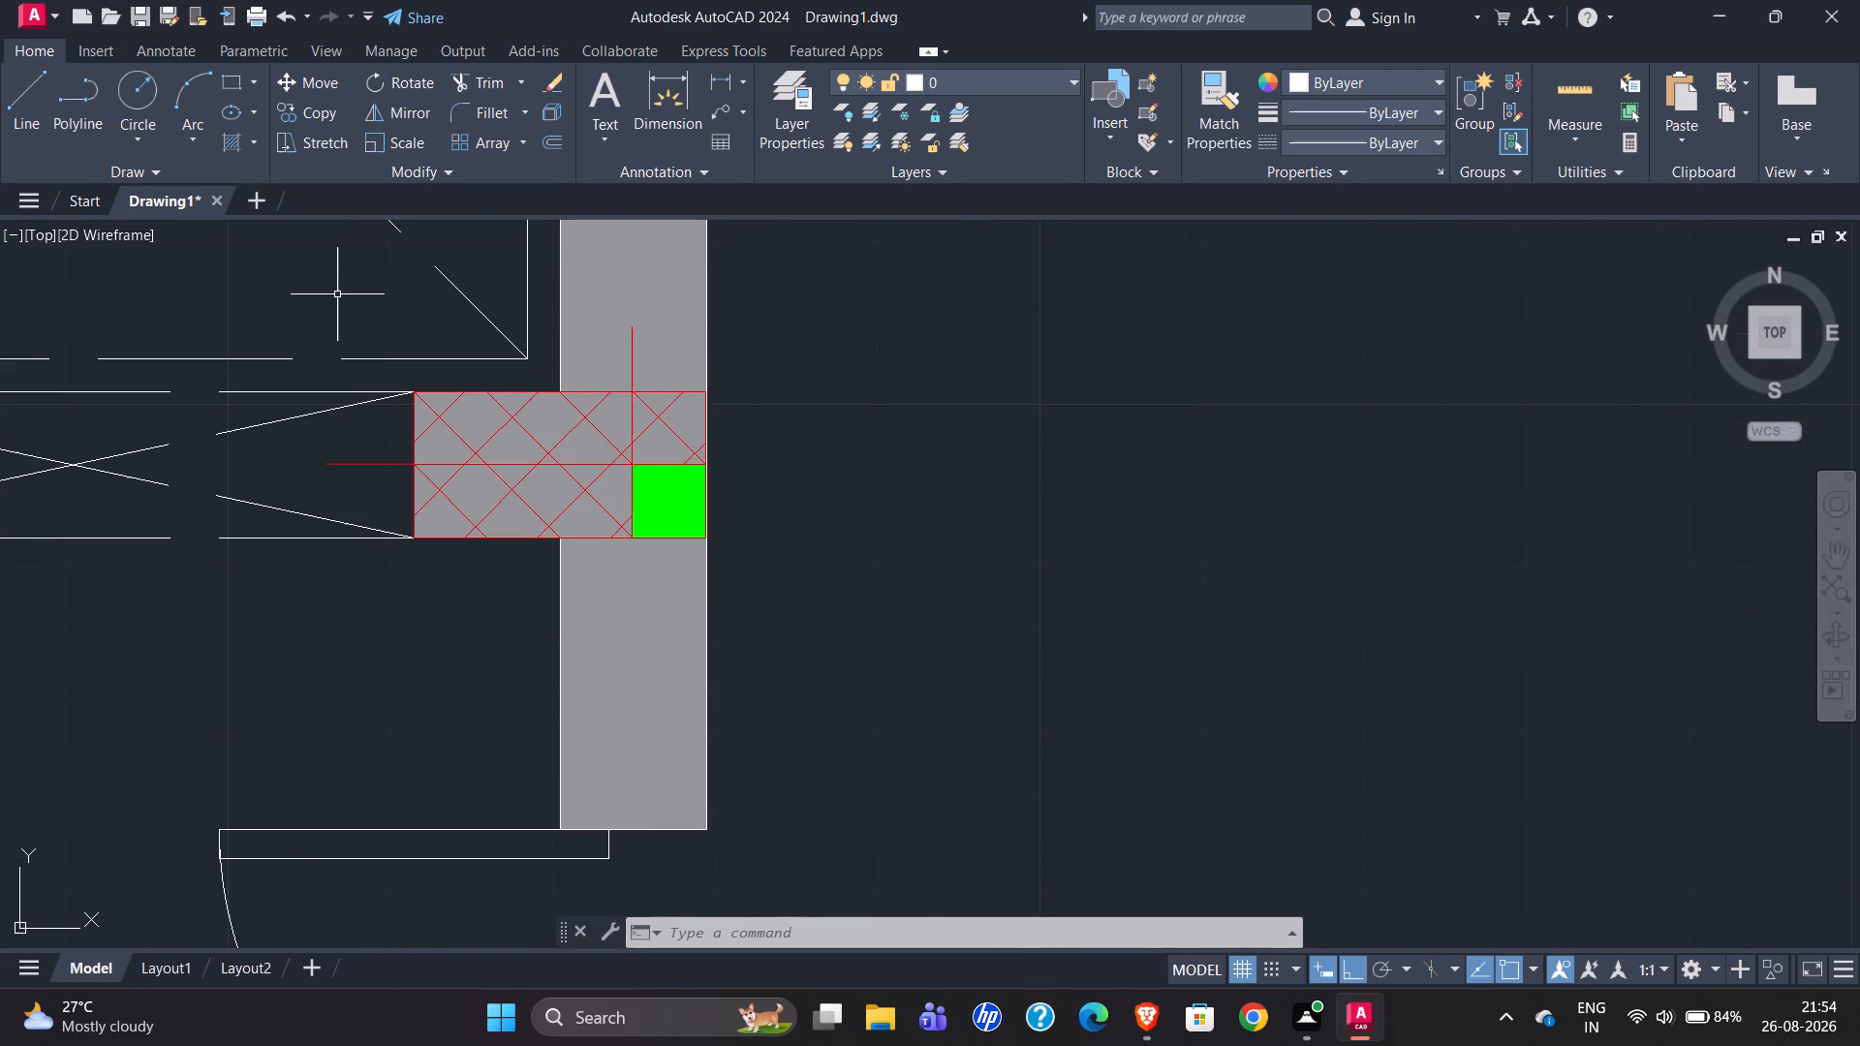
click(357, 333)
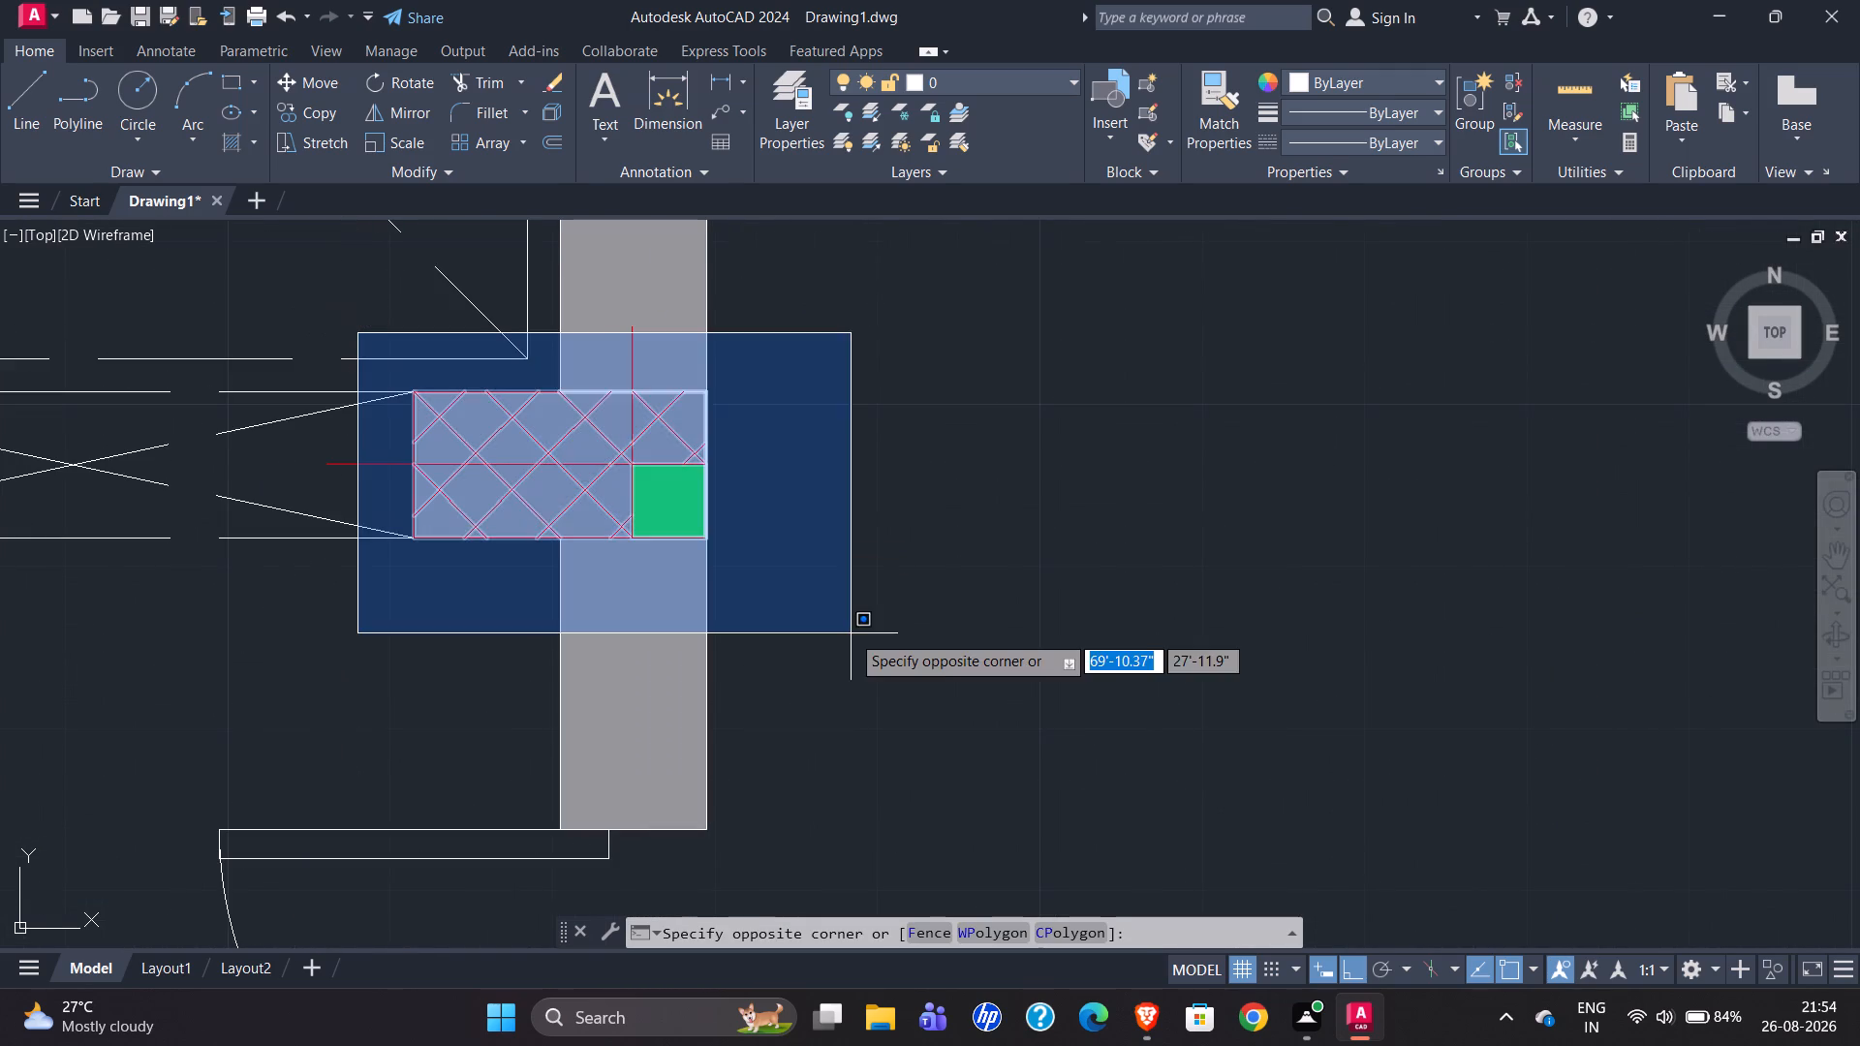
click(851, 631)
click(629, 354)
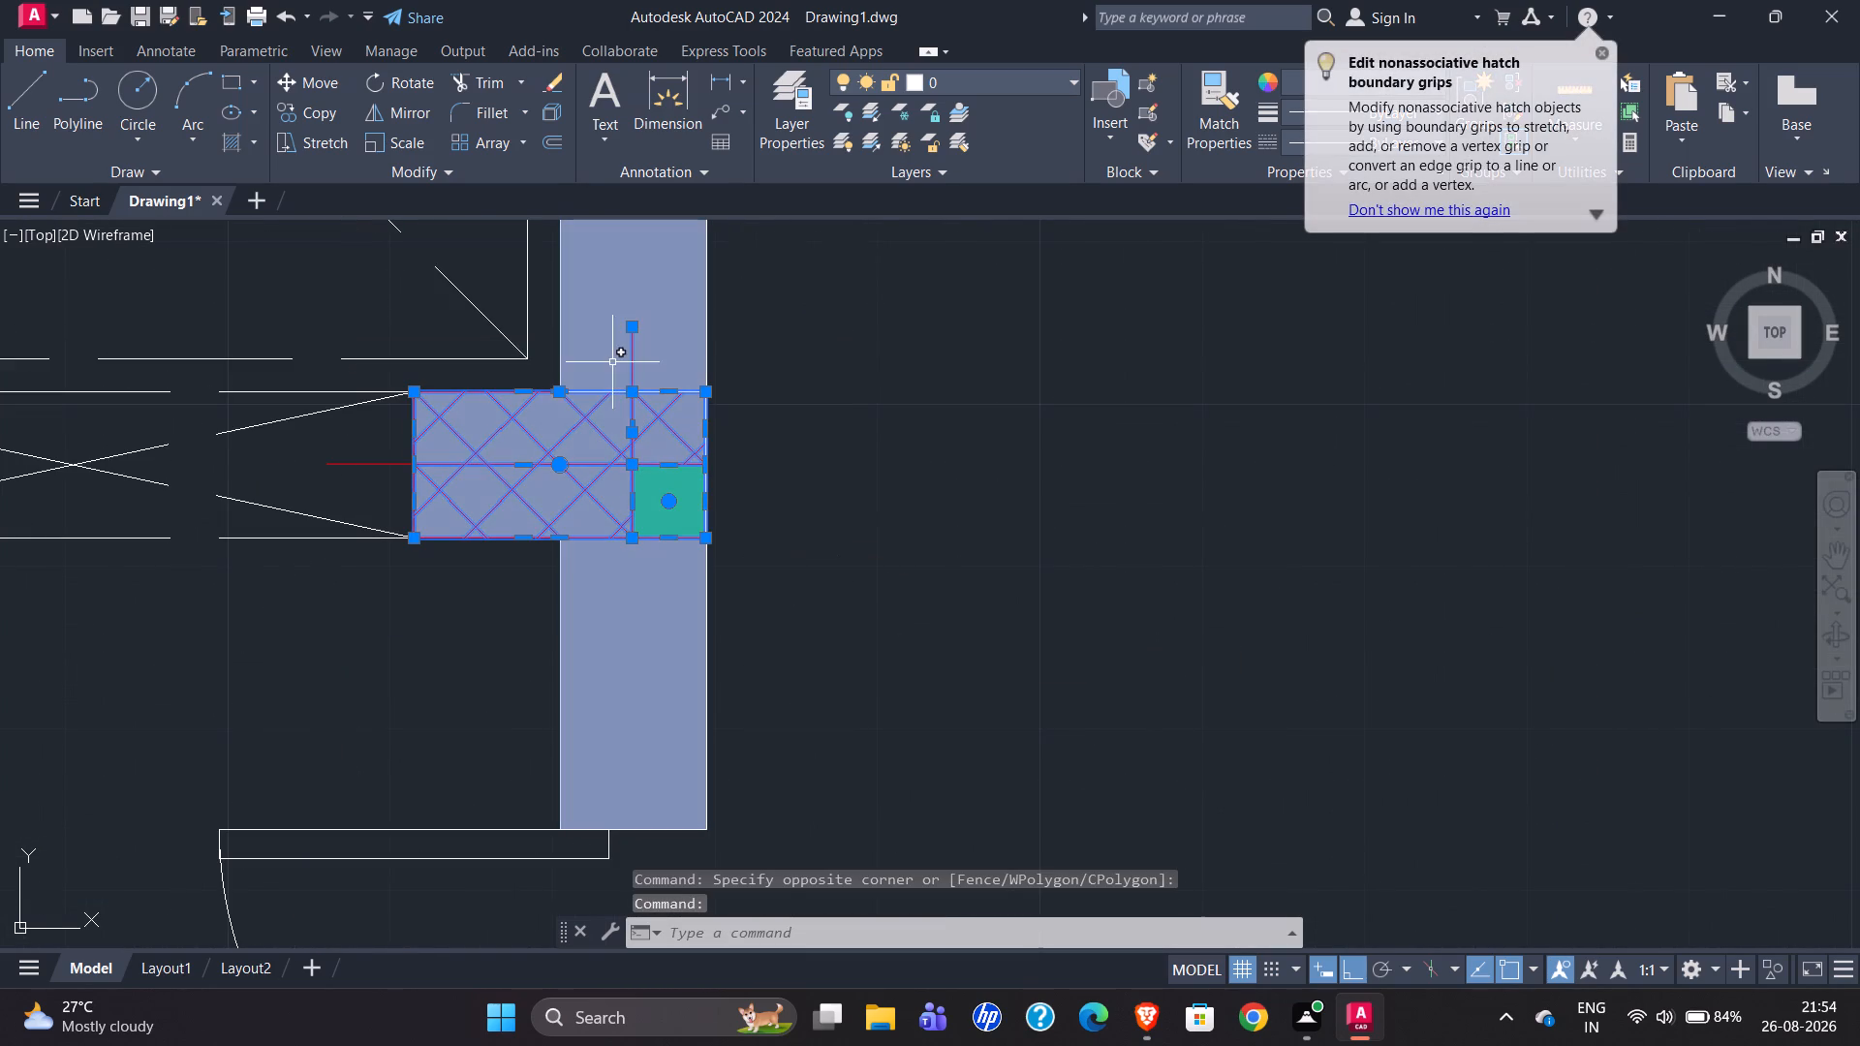
click(376, 463)
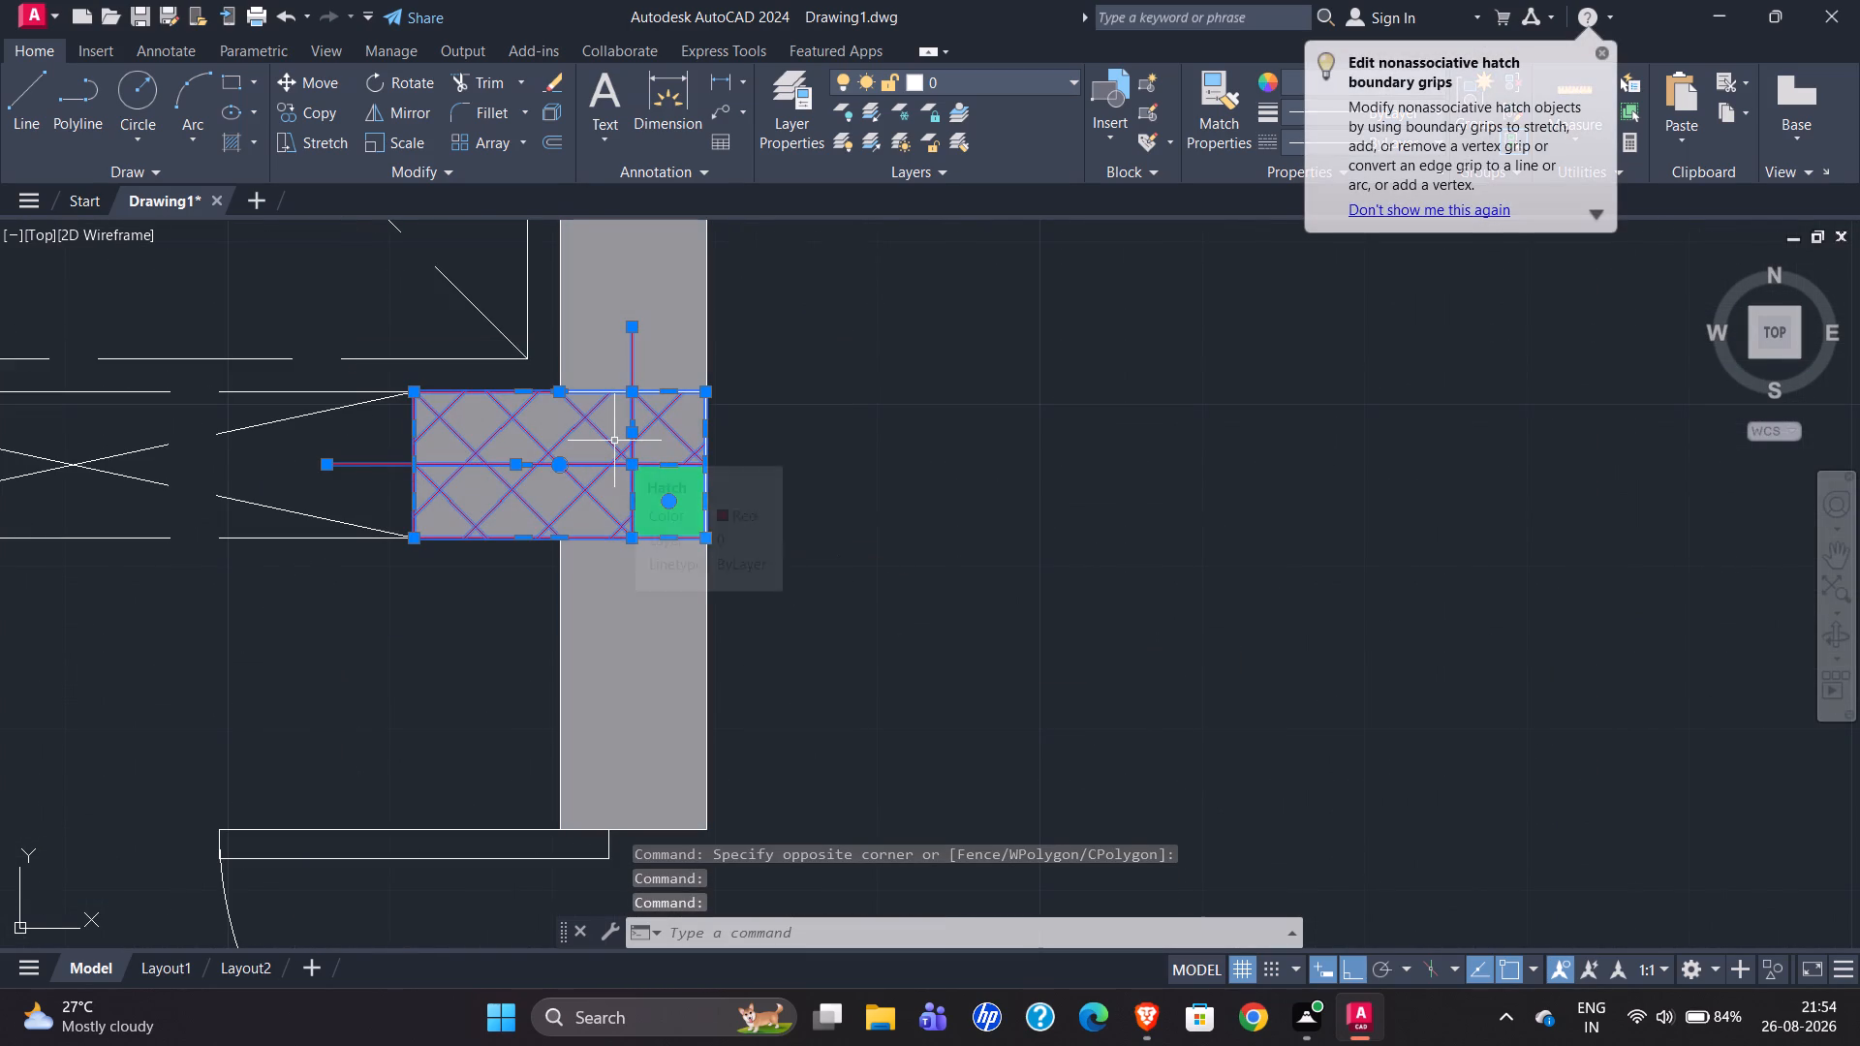
text(co)
key(Return)
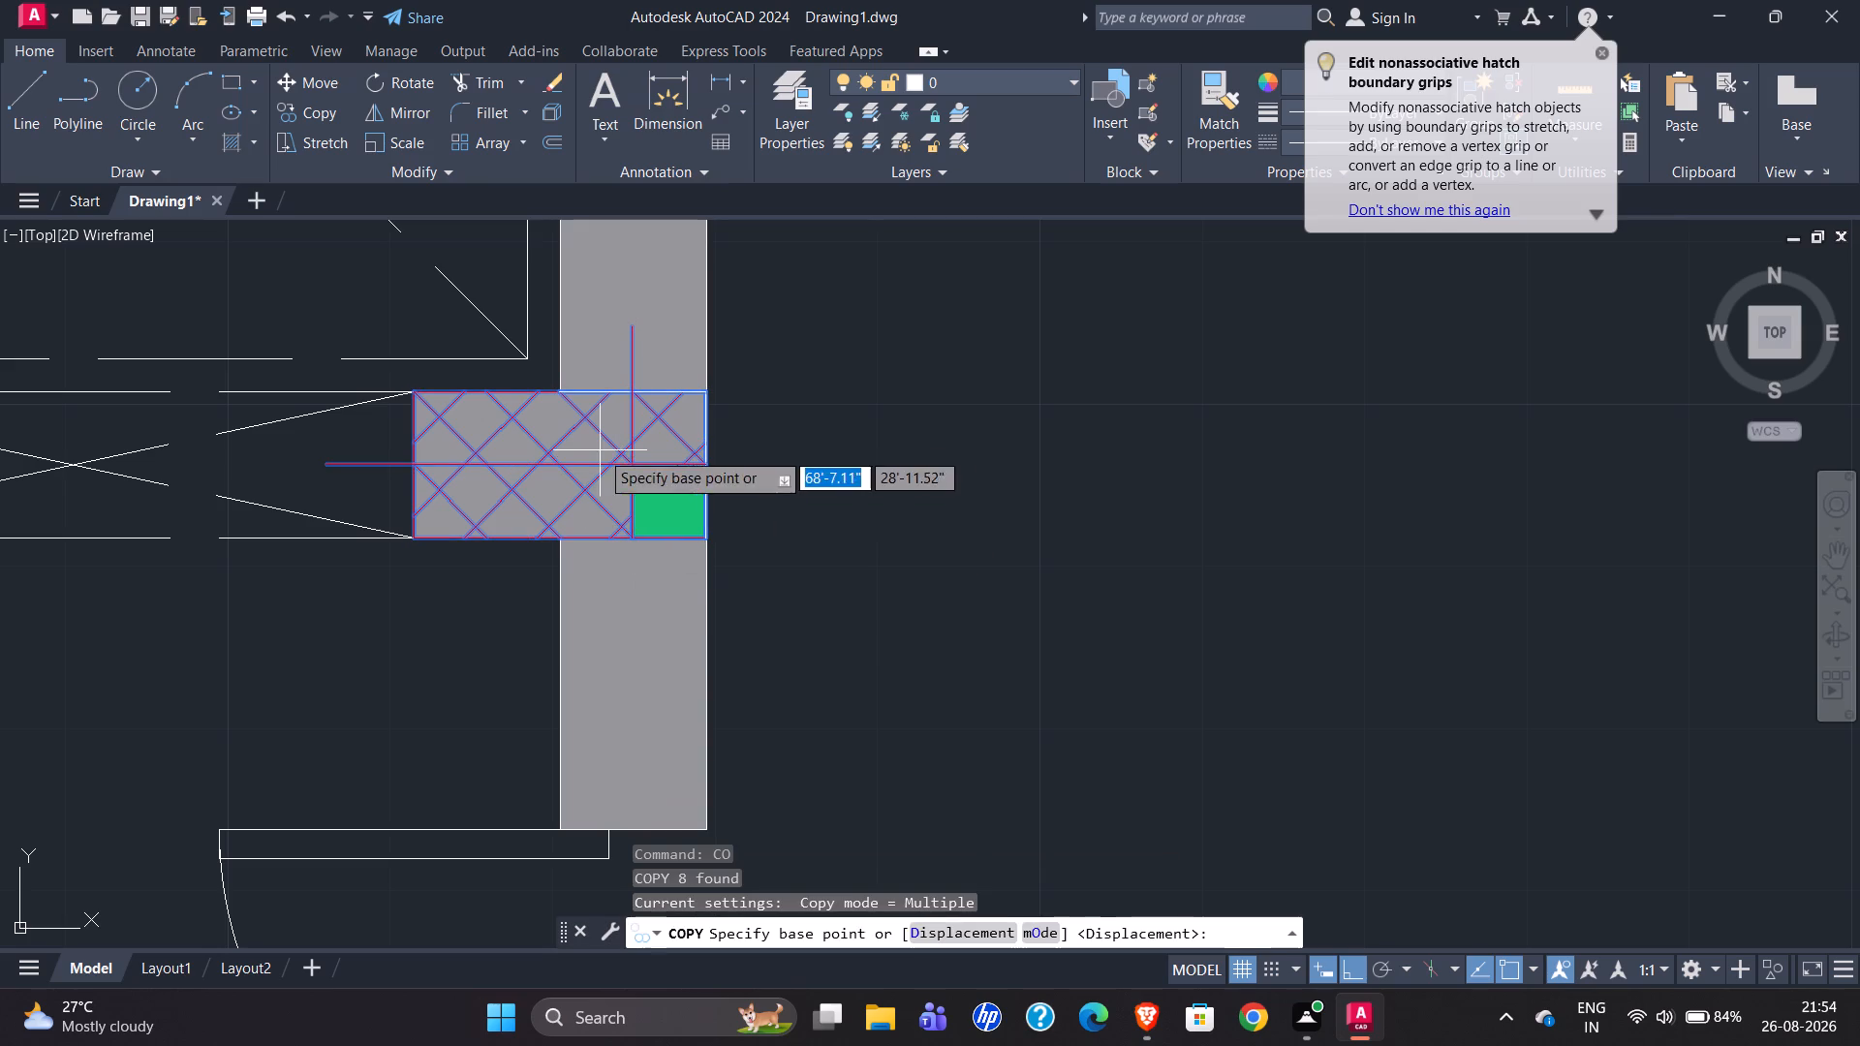
click(702, 534)
scroll(329, 458, down, 3)
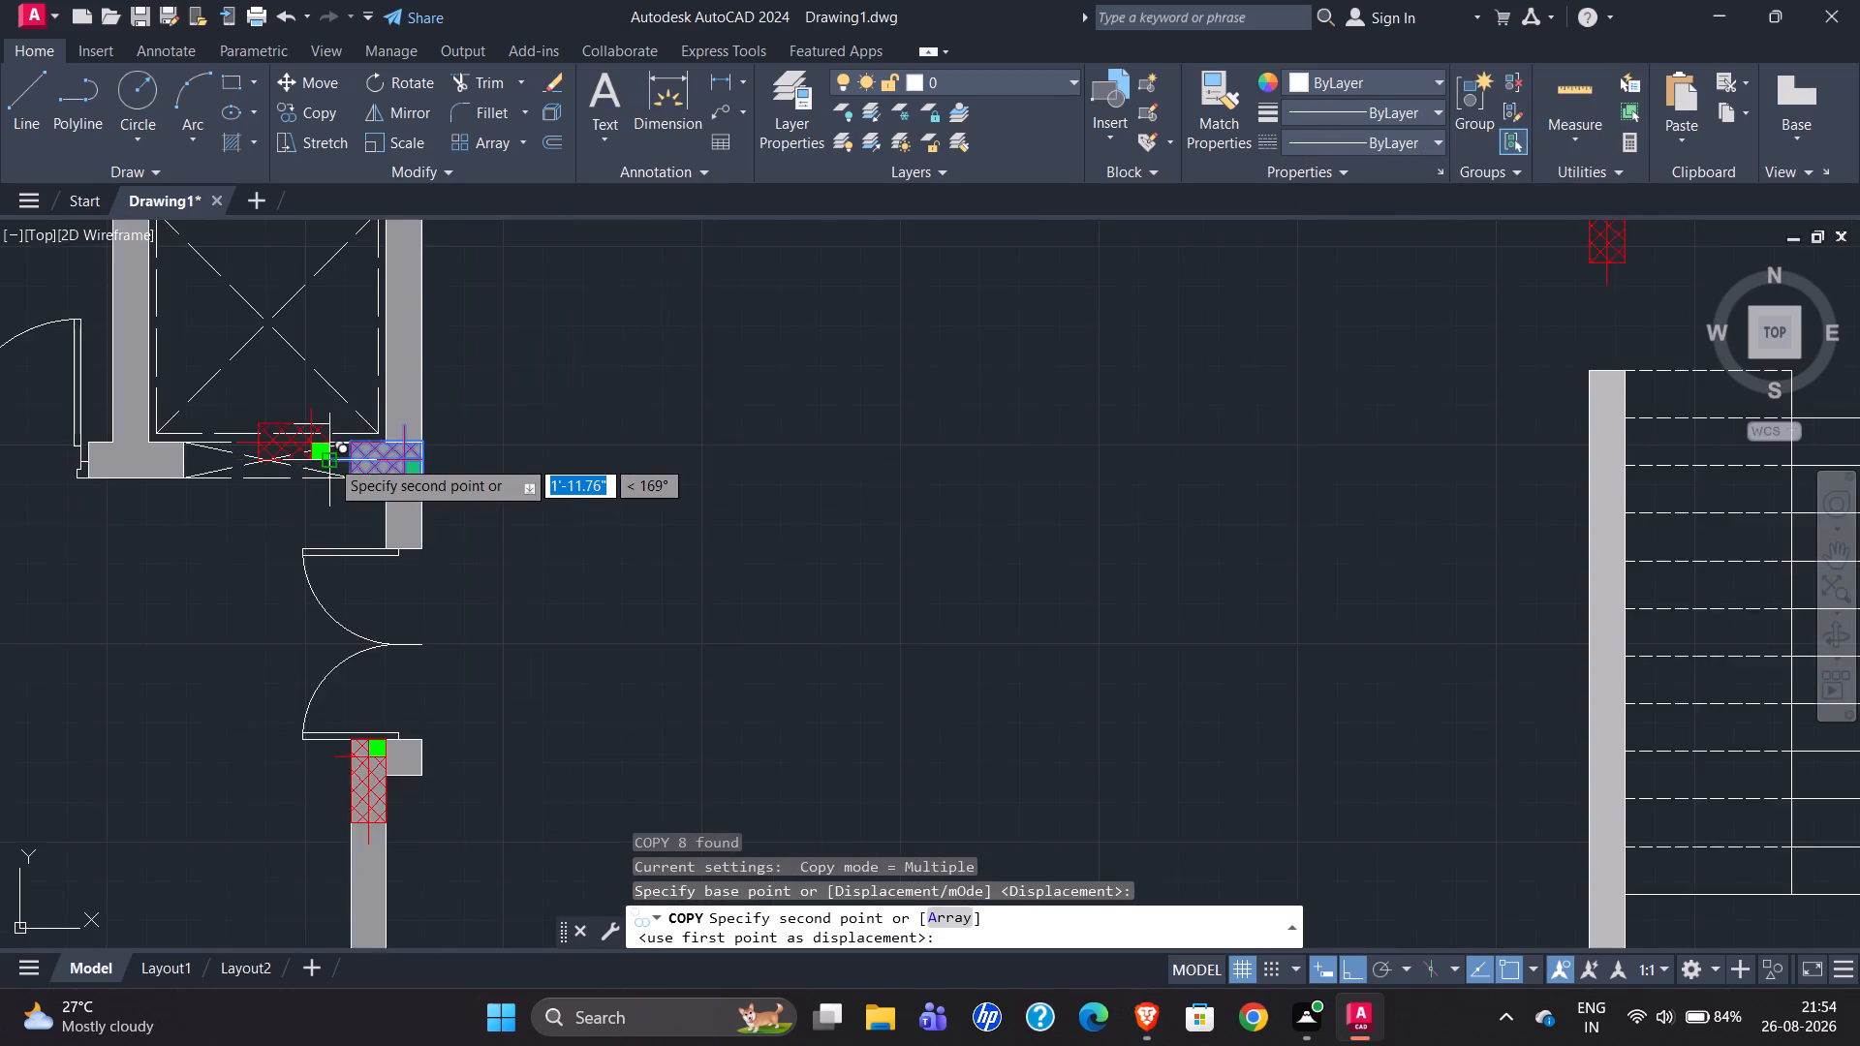
scroll(329, 458, down, 4)
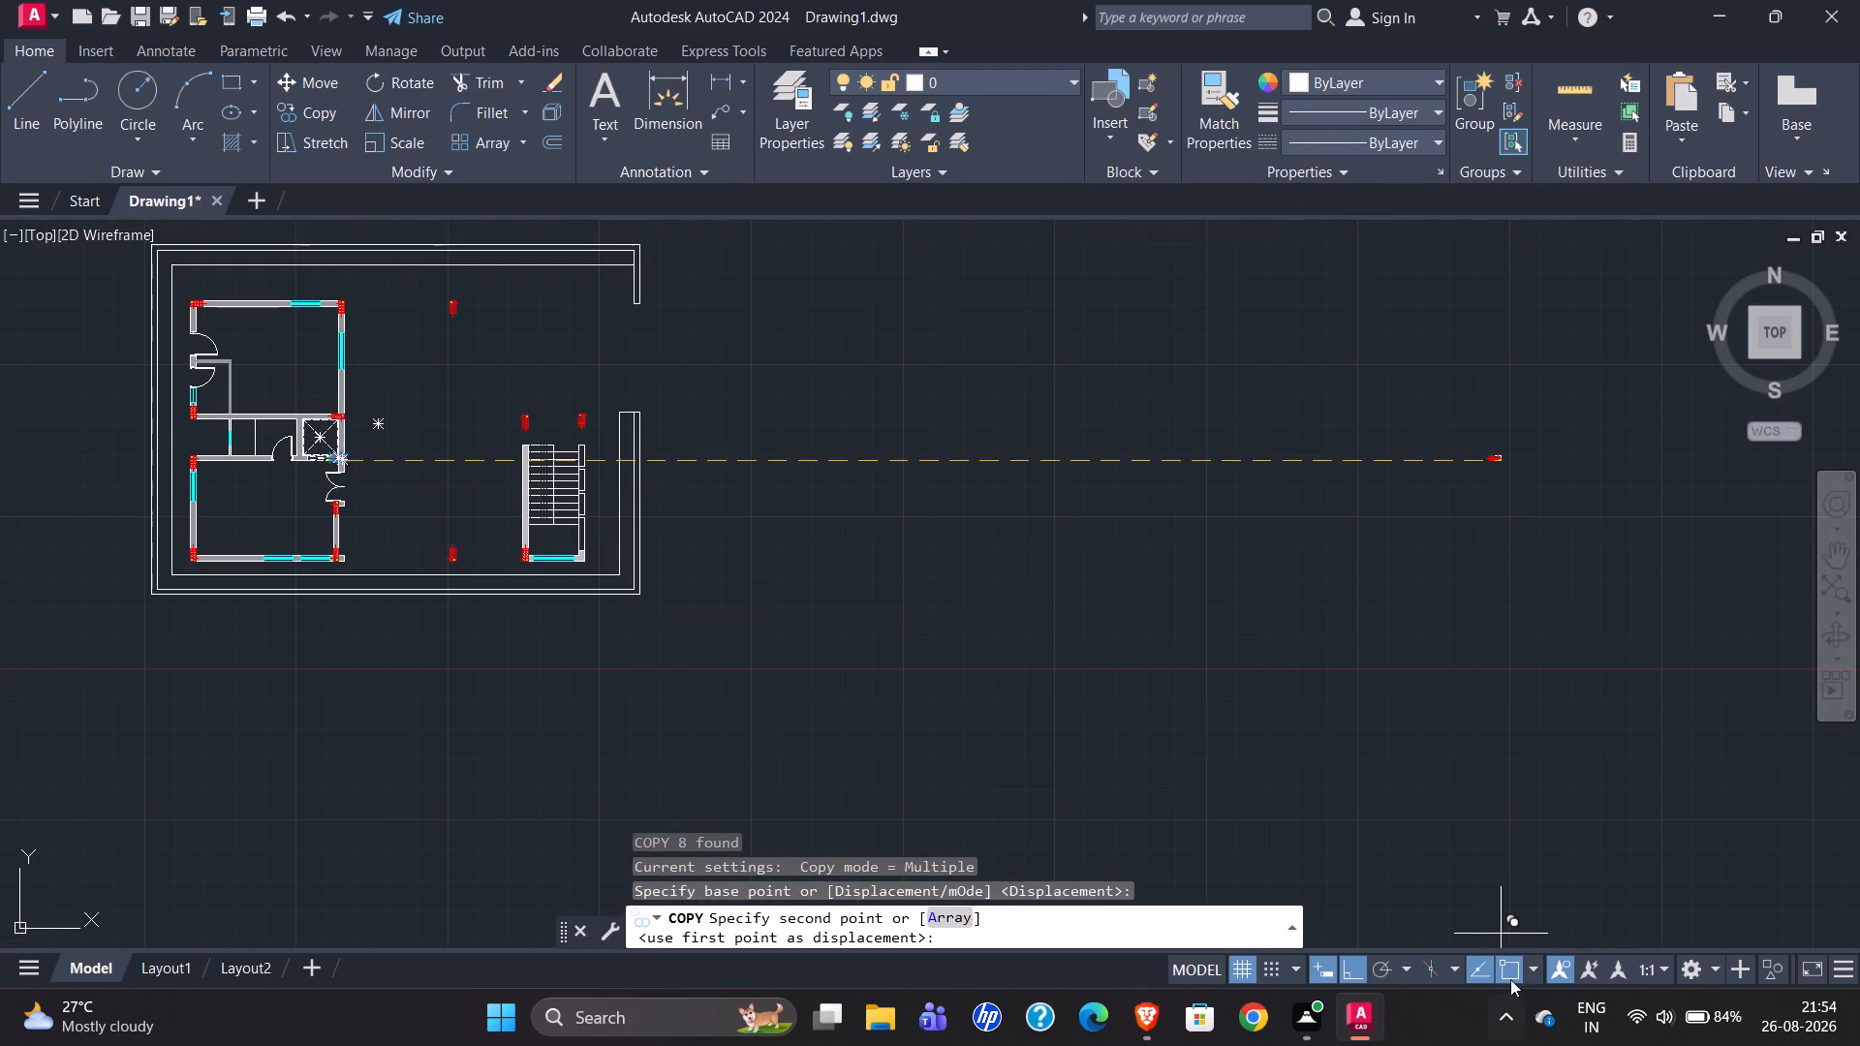
click(1360, 971)
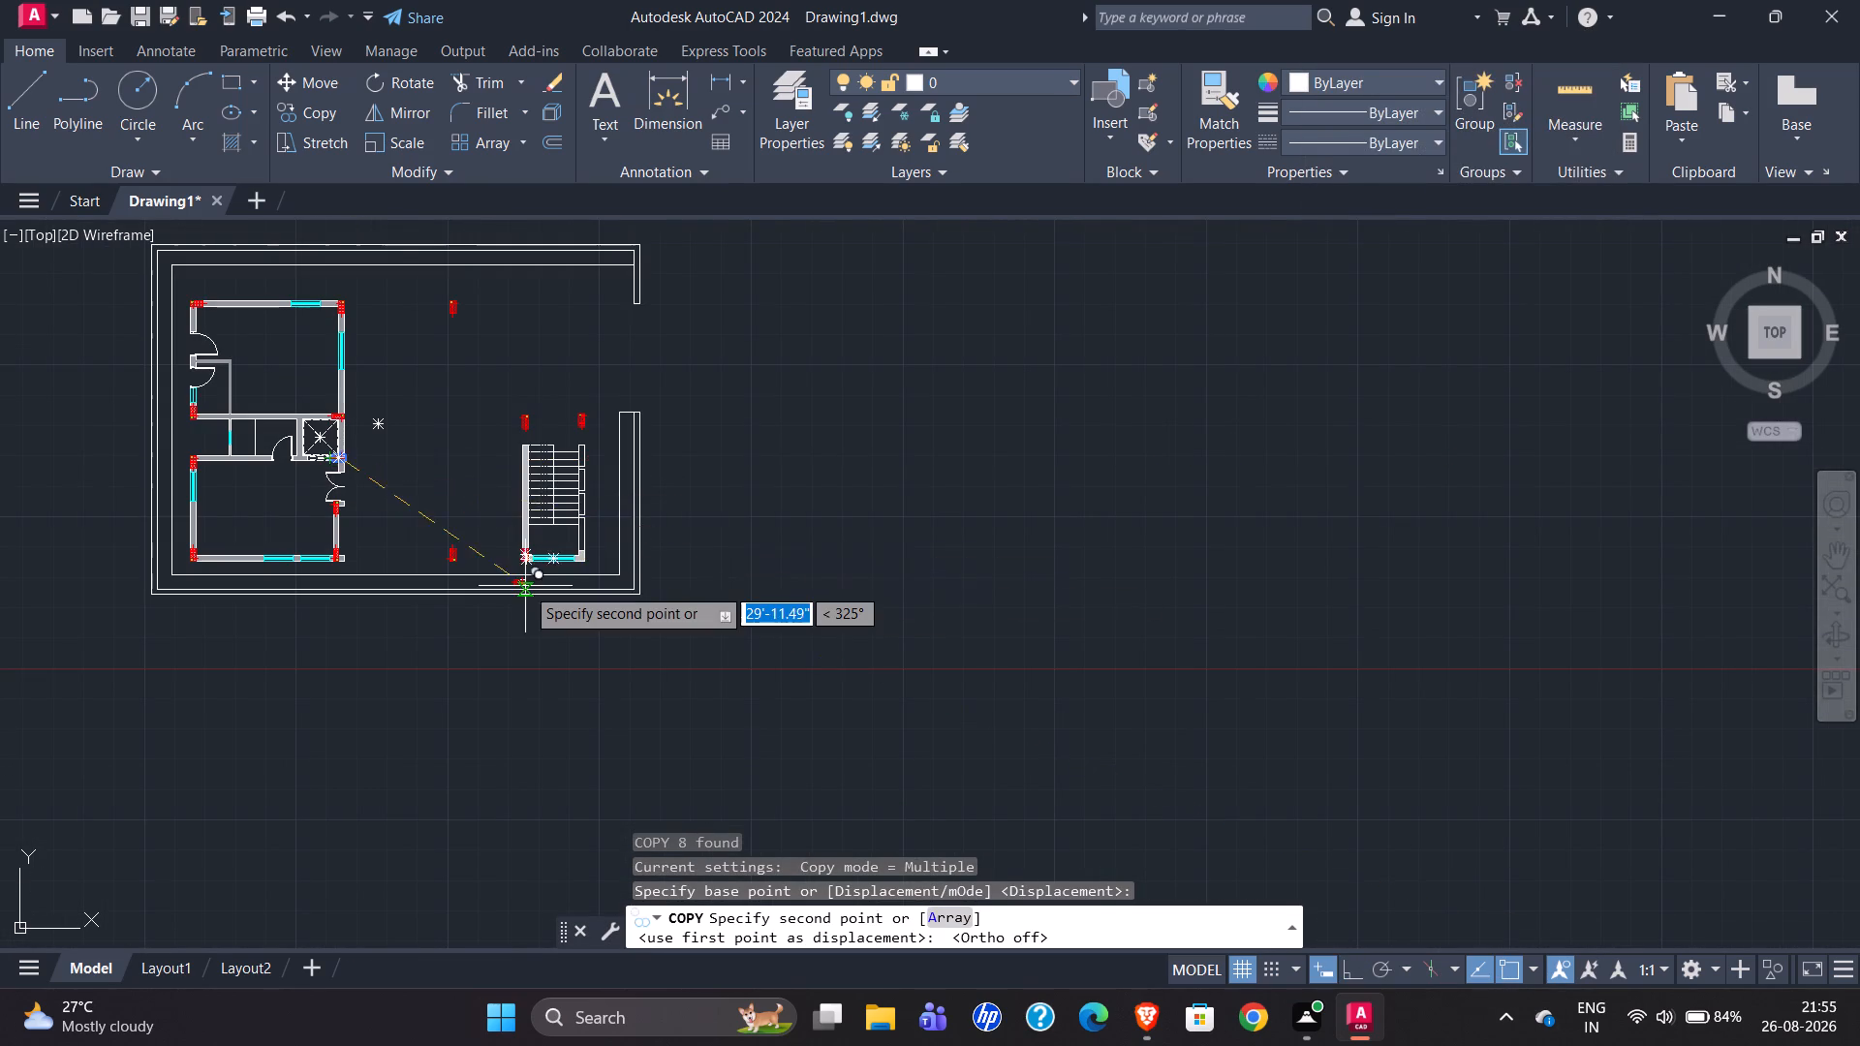
scroll(525, 586, up, 5)
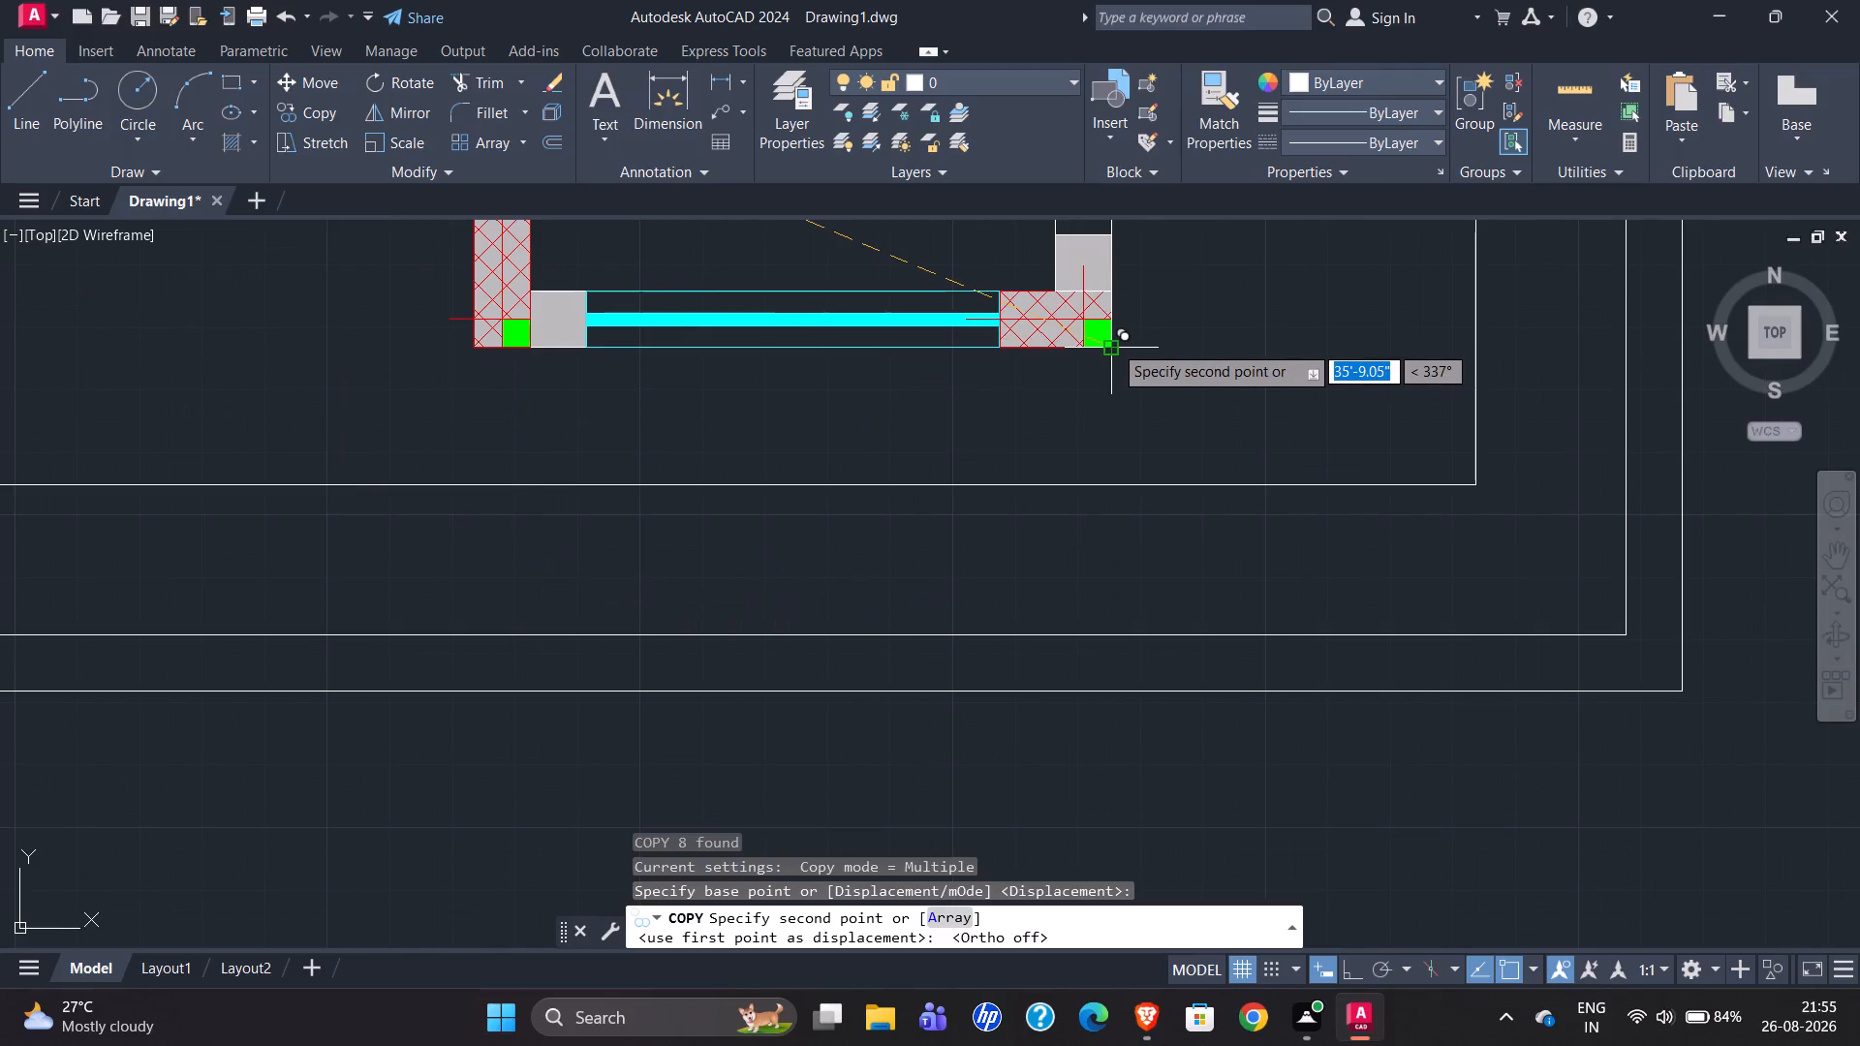
click(1113, 344)
scroll(772, 513, down, 1)
scroll(953, 370, up, 2)
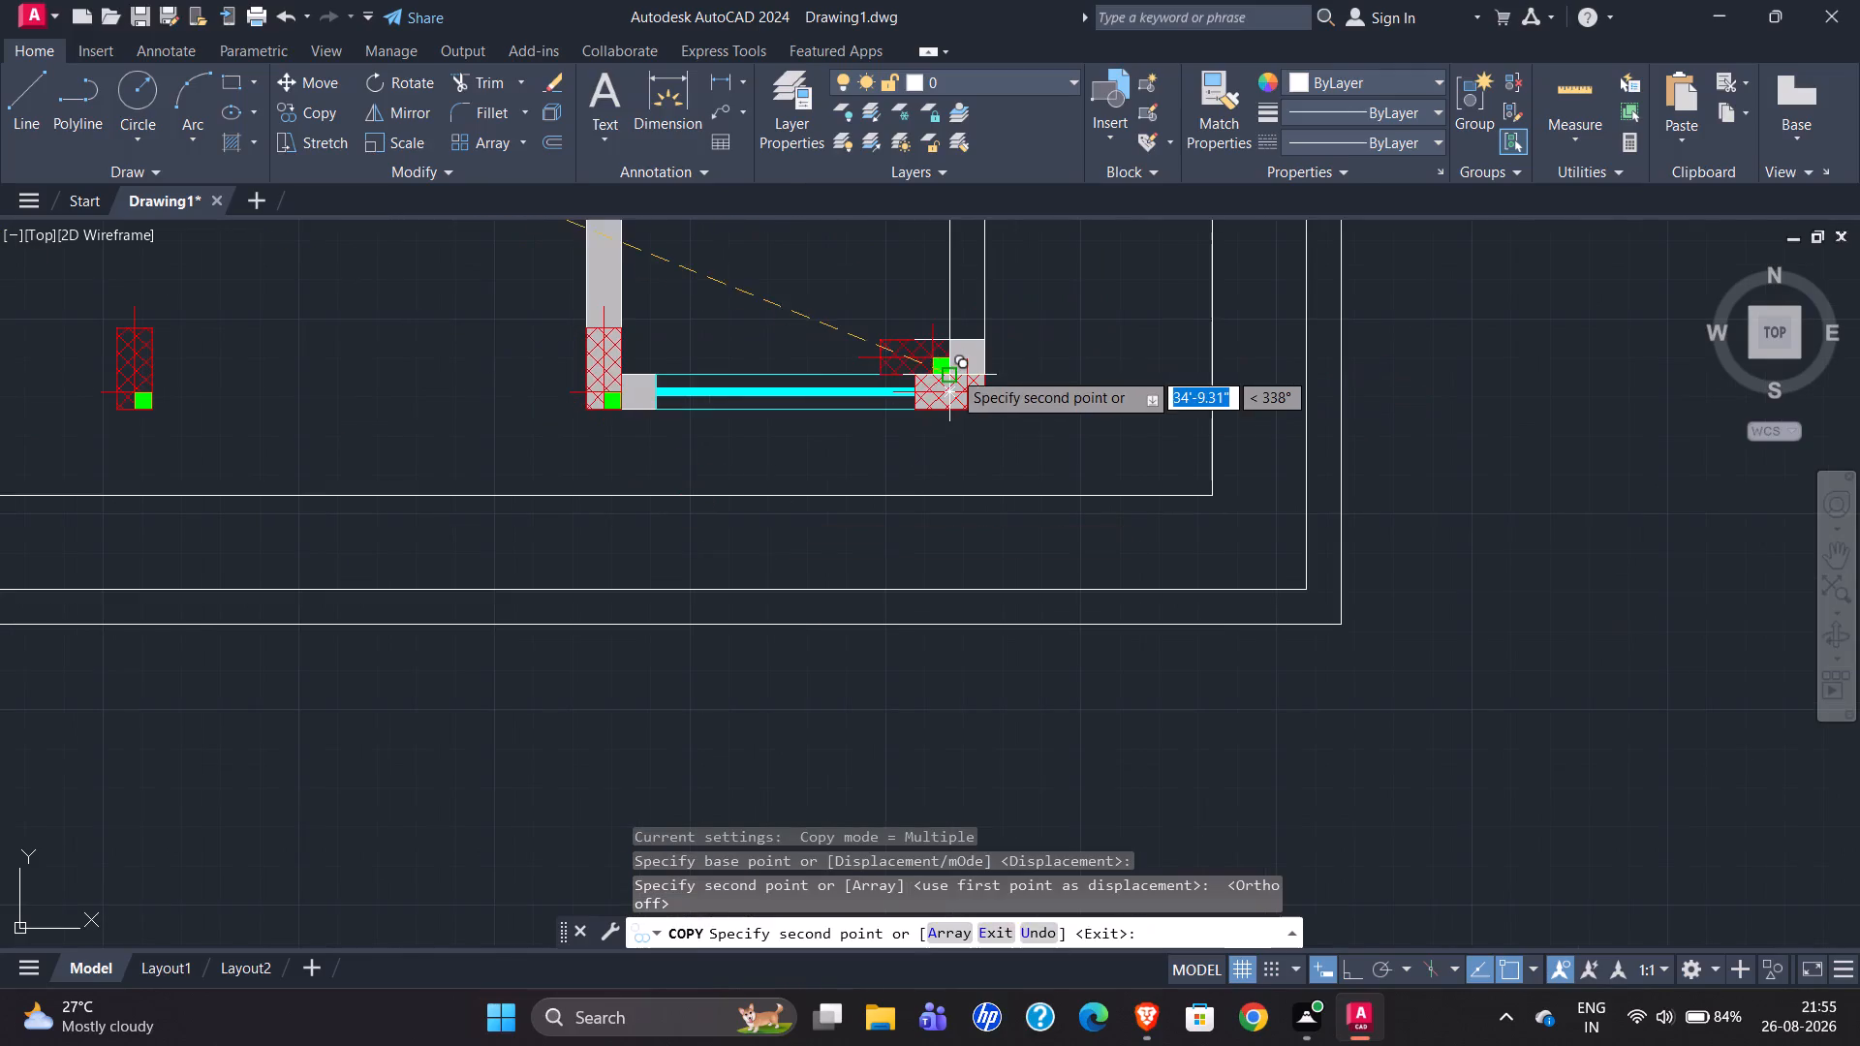
scroll(952, 370, up, 3)
scroll(932, 377, down, 2)
scroll(1076, 444, down, 4)
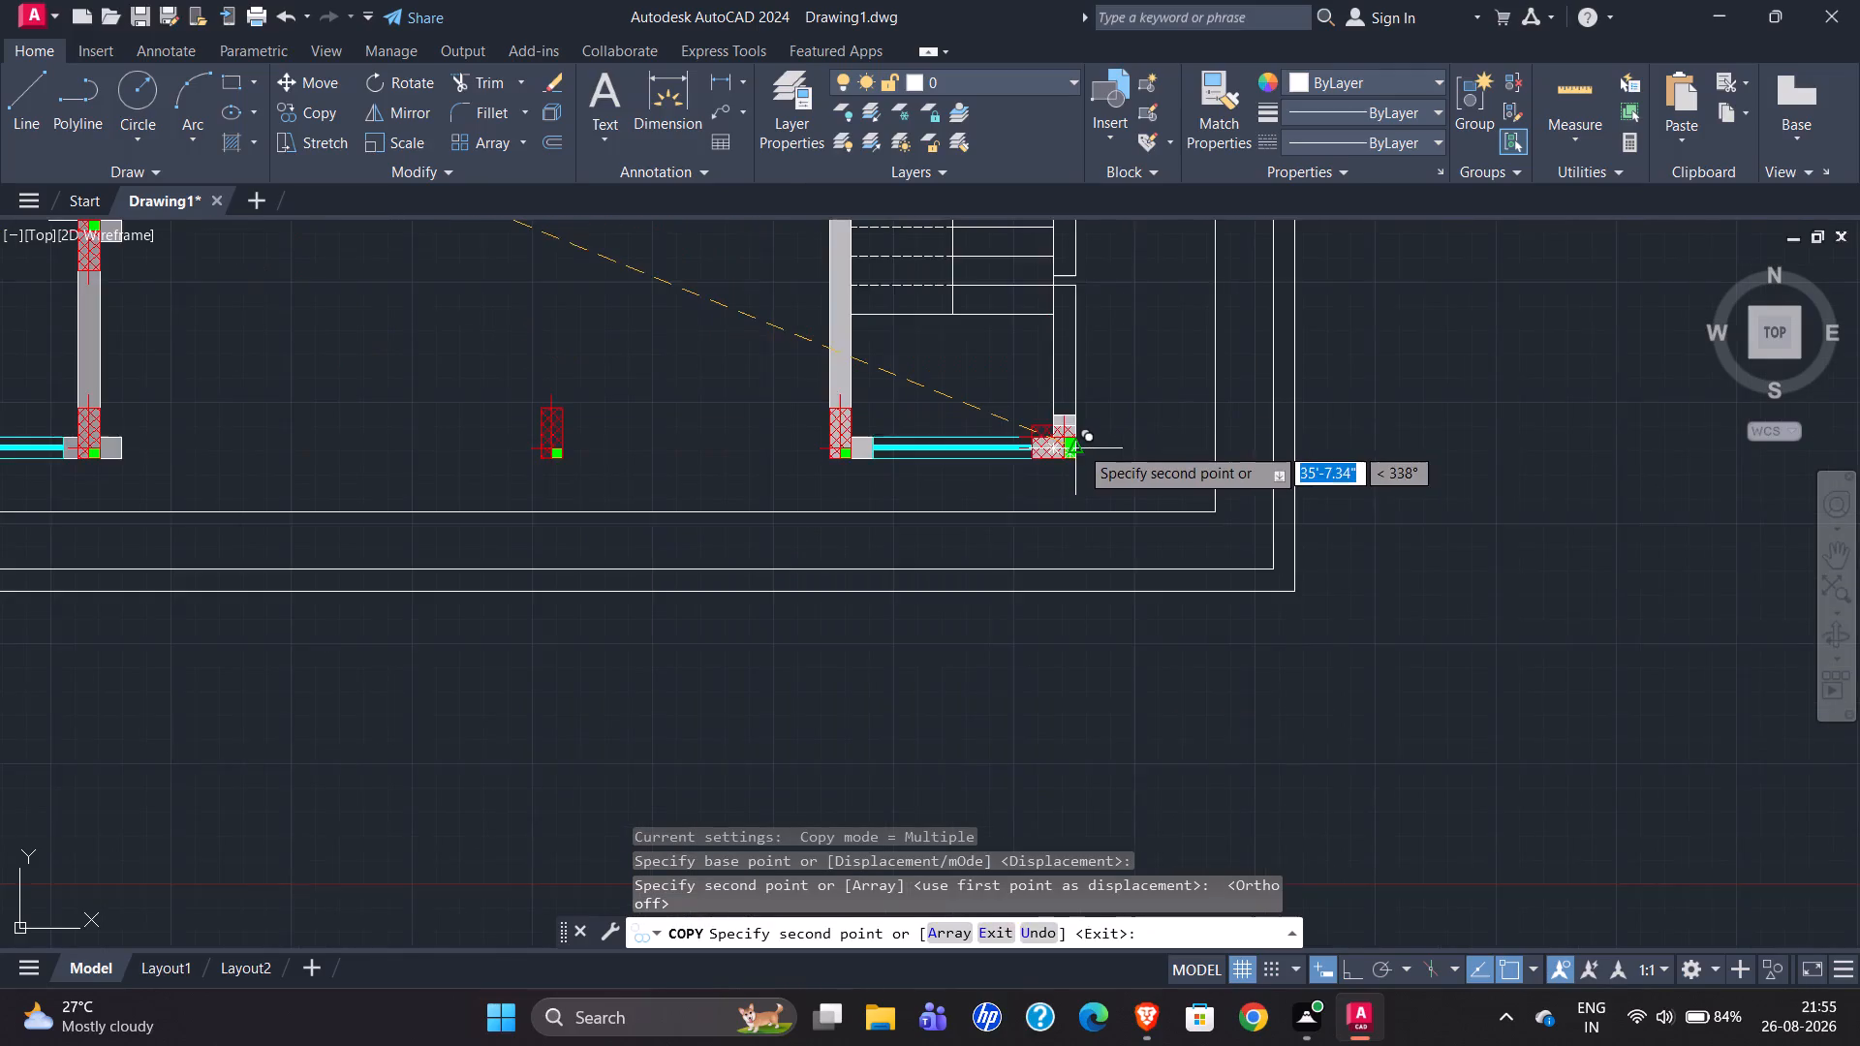
scroll(1079, 446, down, 5)
scroll(751, 454, up, 4)
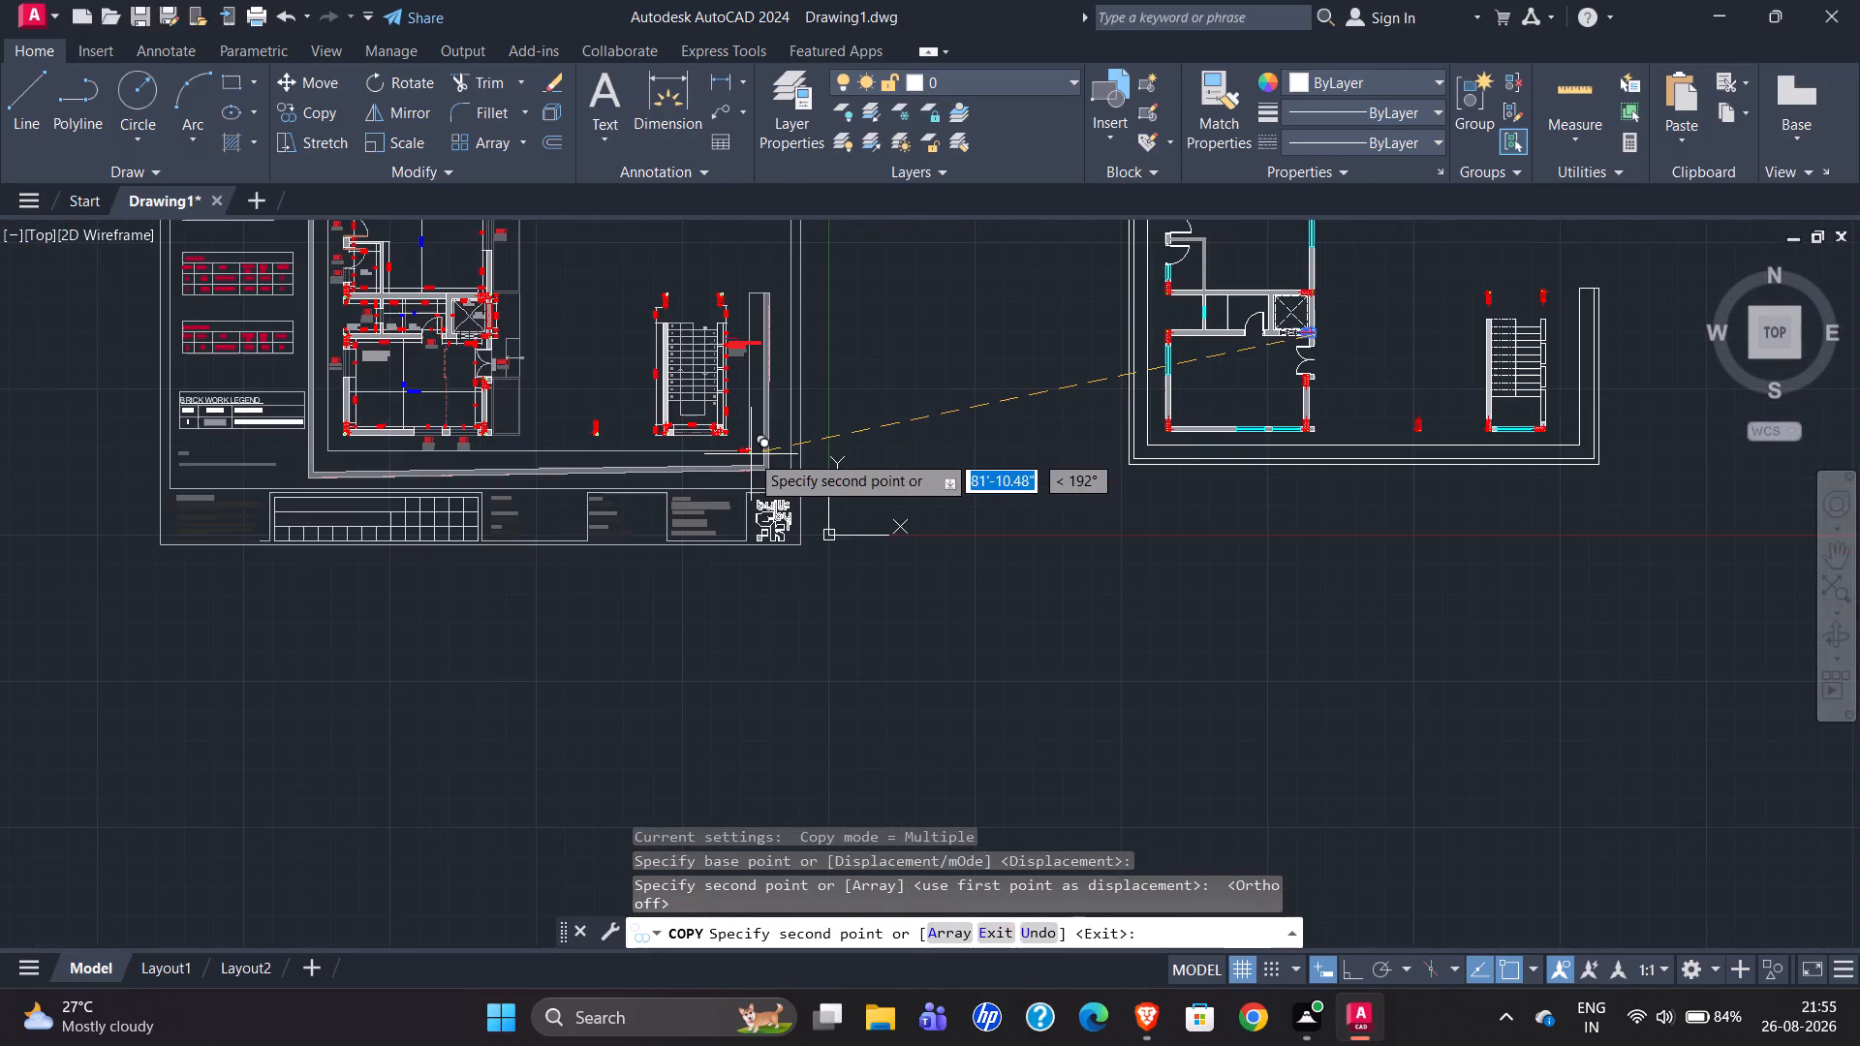
scroll(605, 410, up, 5)
scroll(590, 533, down, 8)
key(Escape)
Examine the reference plan's columns around the staircase and along the upper boundary against the redrawn plan.
scroll(574, 355, up, 2)
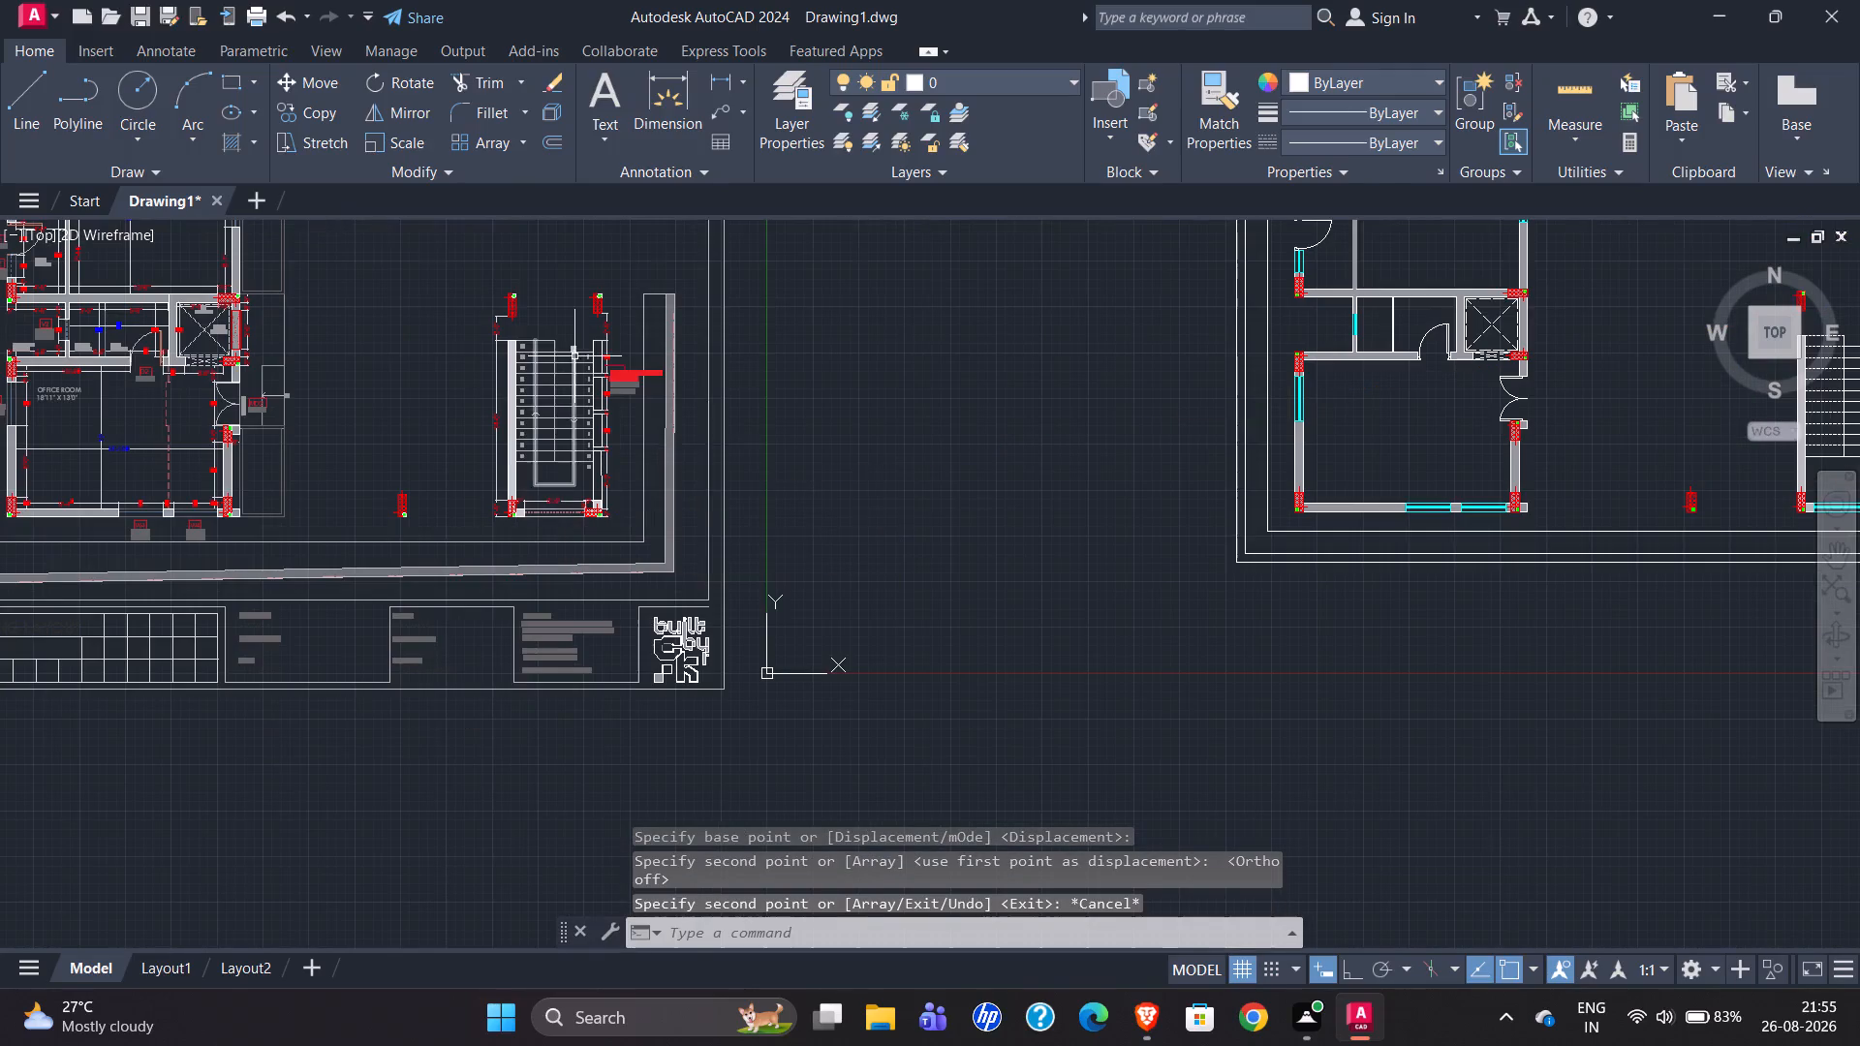
scroll(574, 356, up, 1)
scroll(556, 415, down, 4)
scroll(553, 250, up, 1)
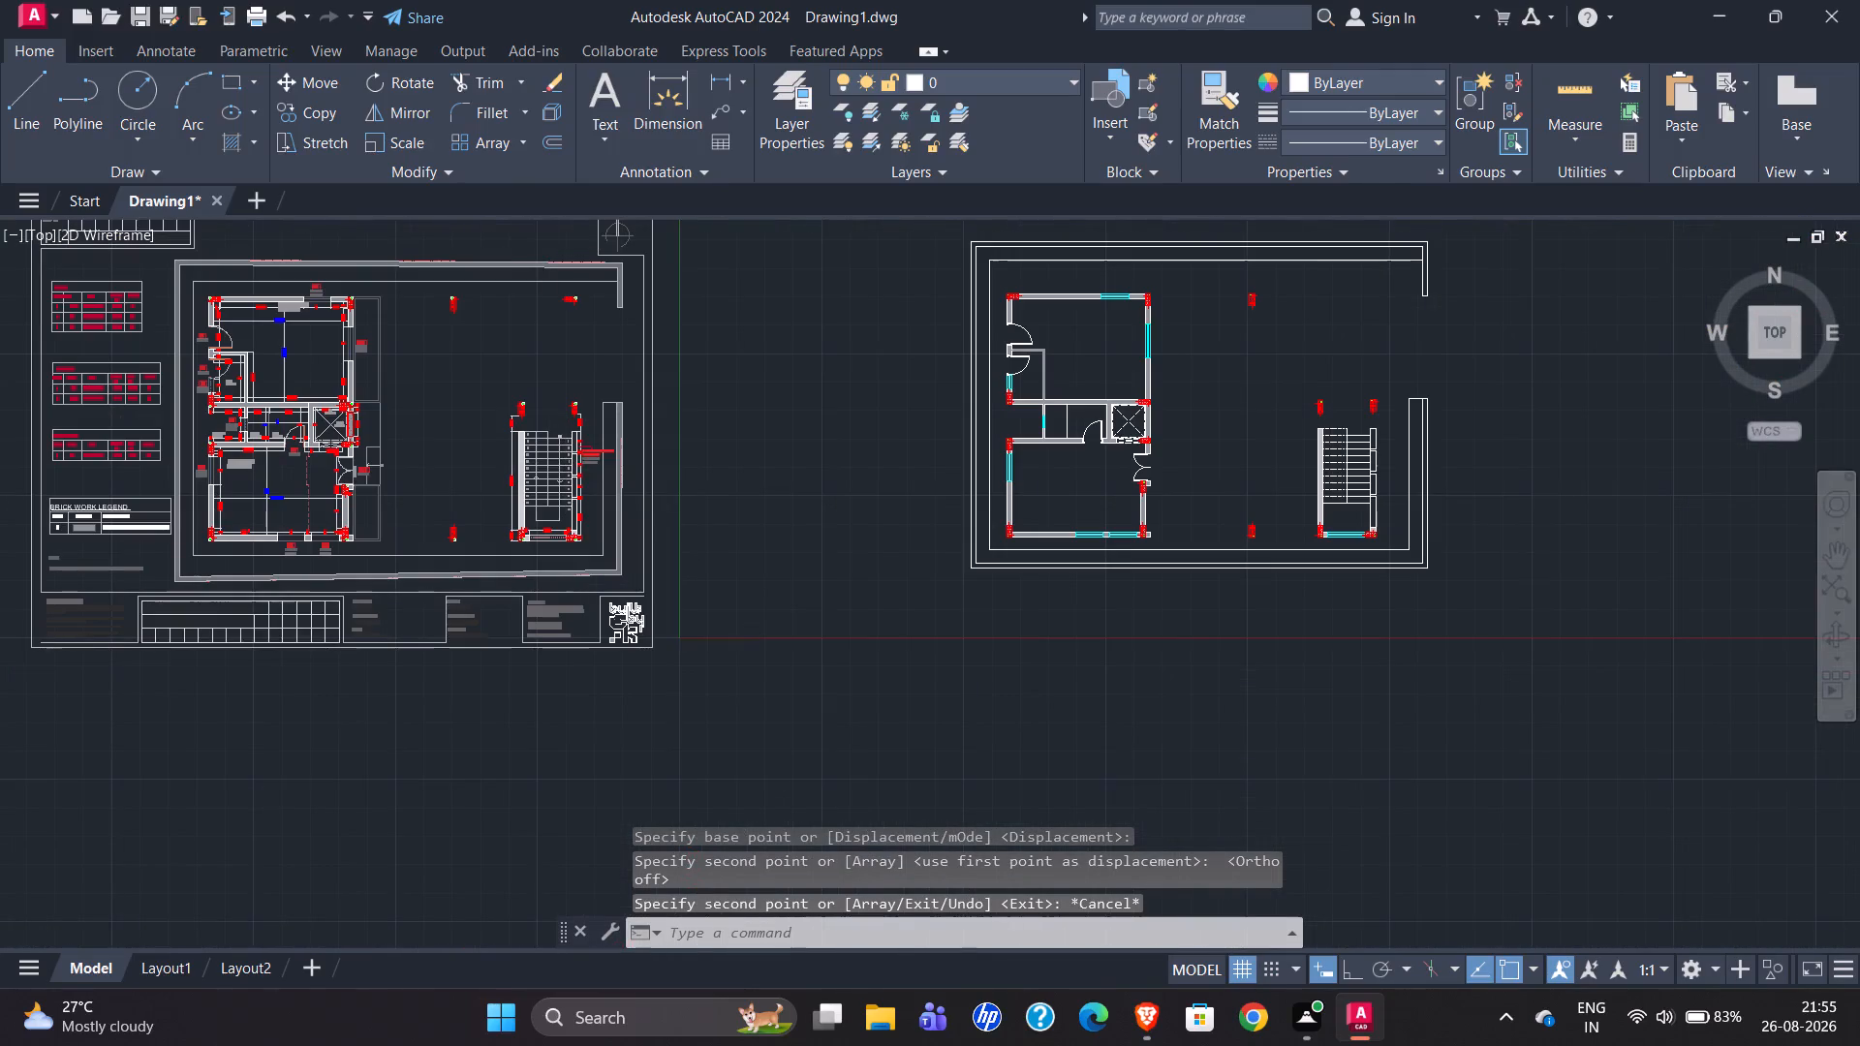
scroll(553, 250, up, 2)
scroll(573, 262, down, 2)
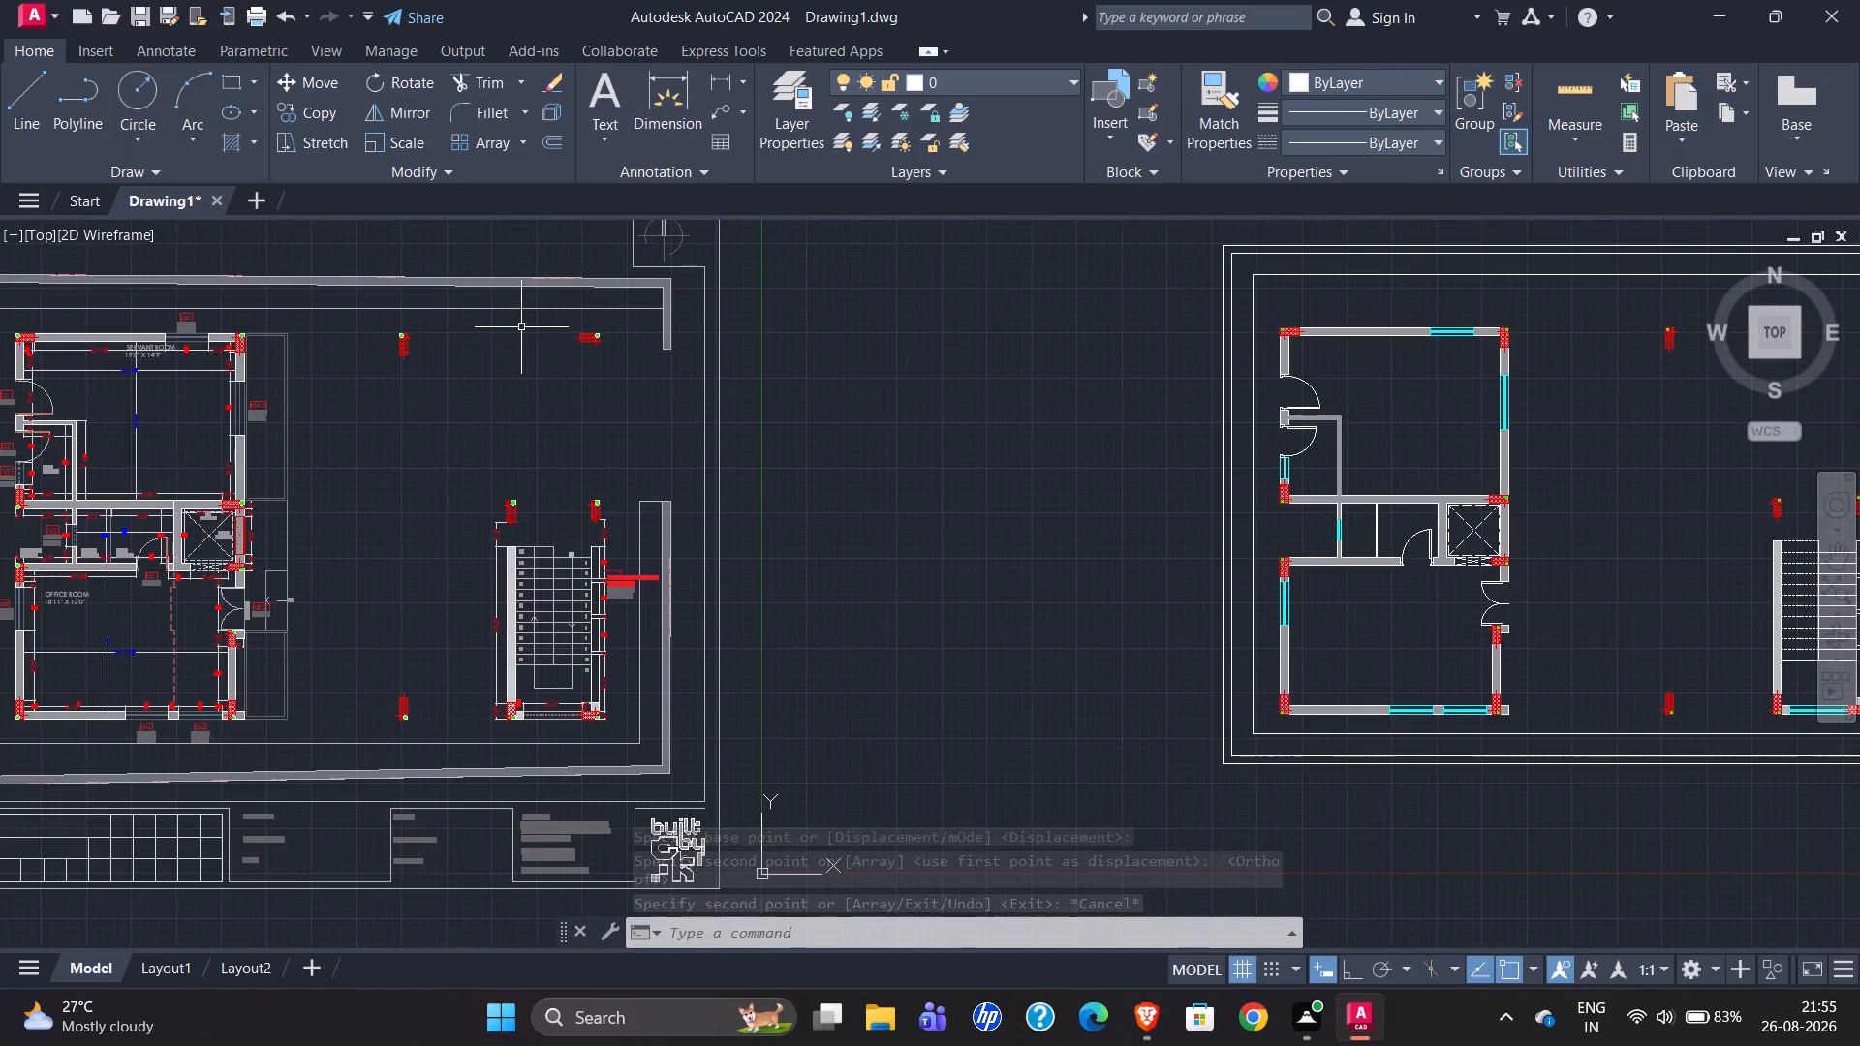
scroll(399, 327, up, 3)
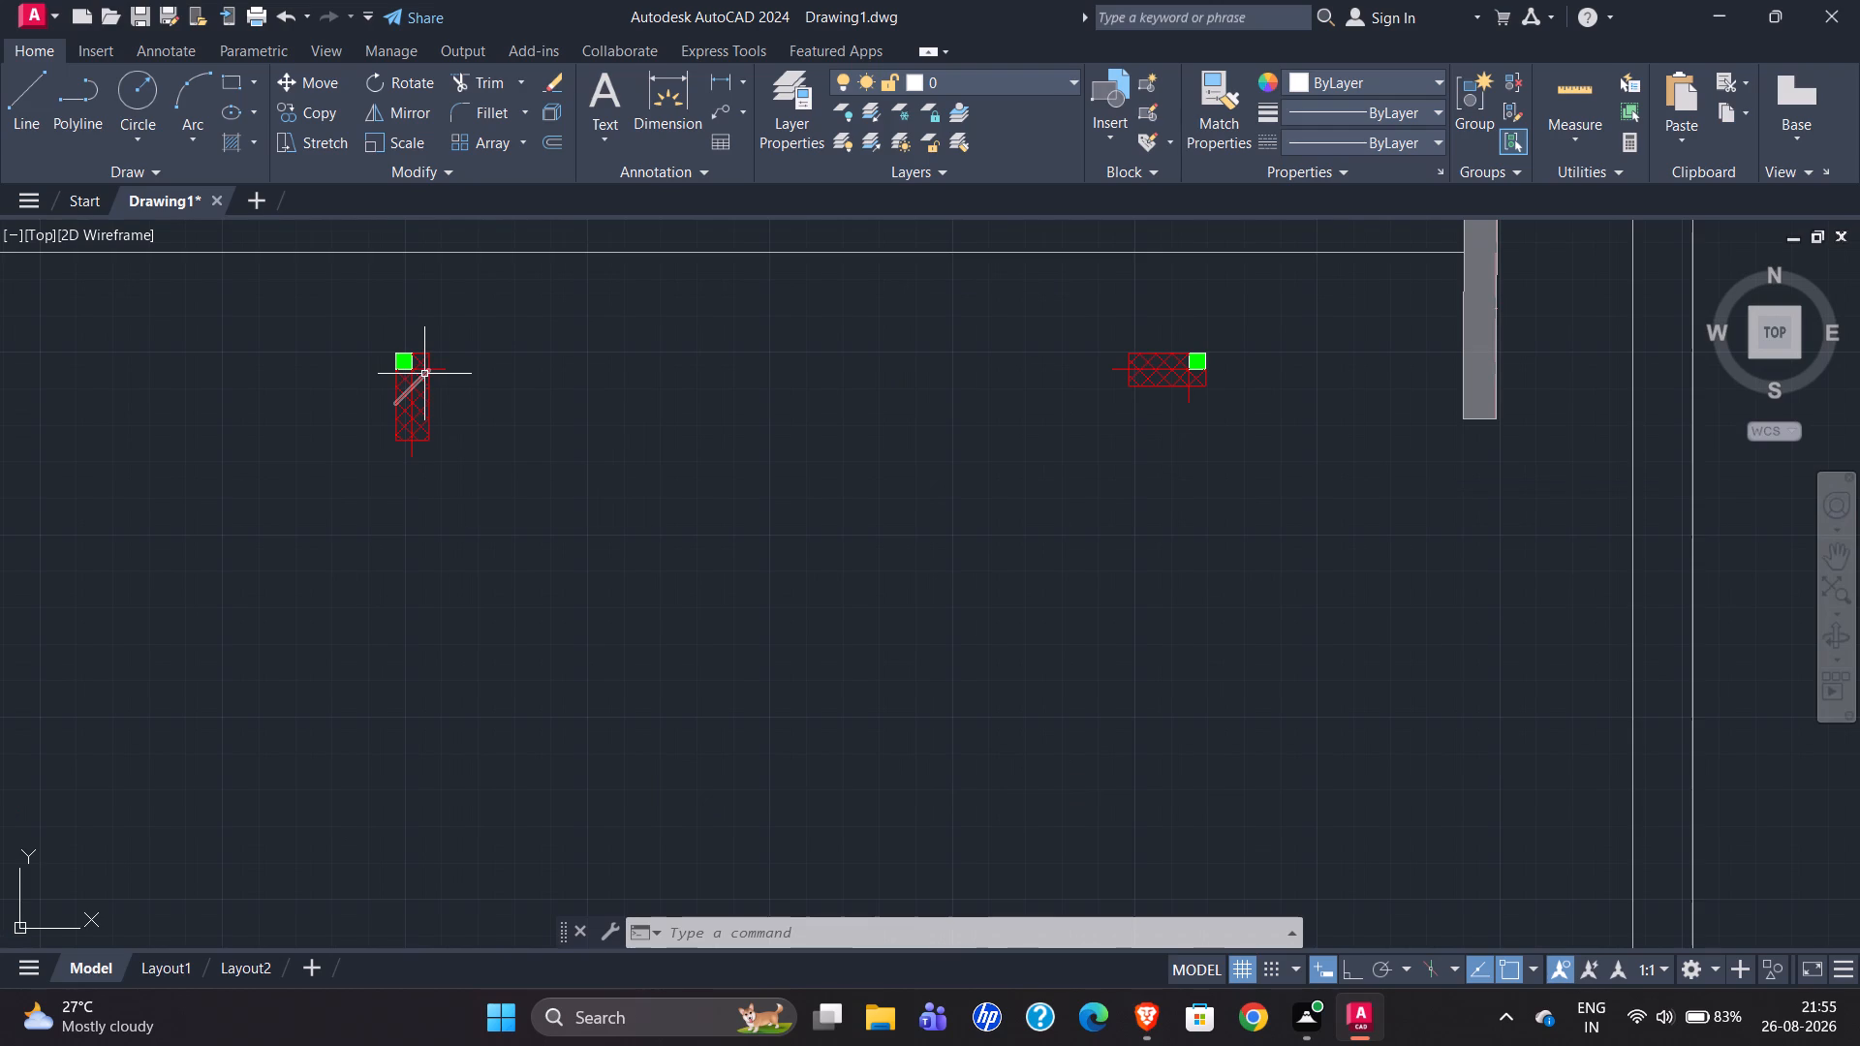
scroll(294, 387, down, 6)
scroll(567, 488, up, 4)
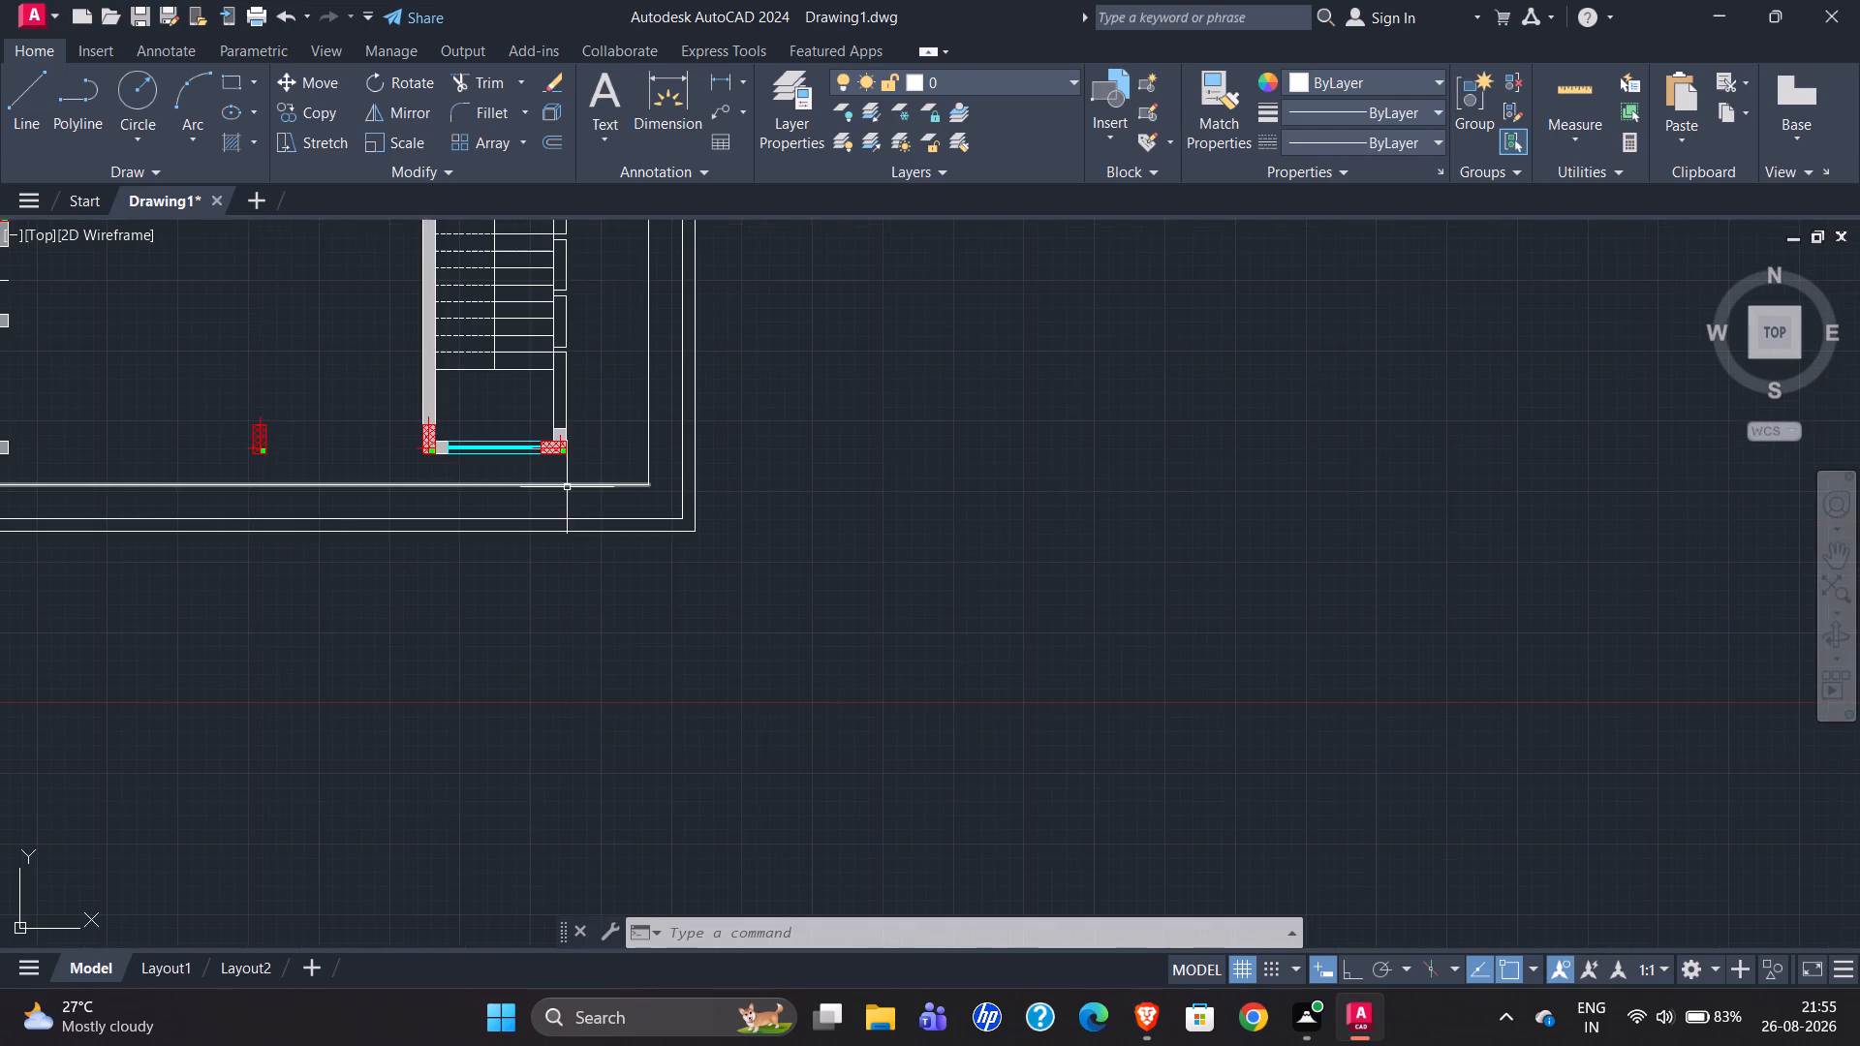
Mirror the staircase's lower right column with its centre lines about a horizontal axis through the lower right boundary wall's top end, keeping the original, Ortho on.
scroll(553, 469, up, 4)
scroll(449, 464, down, 1)
click(424, 318)
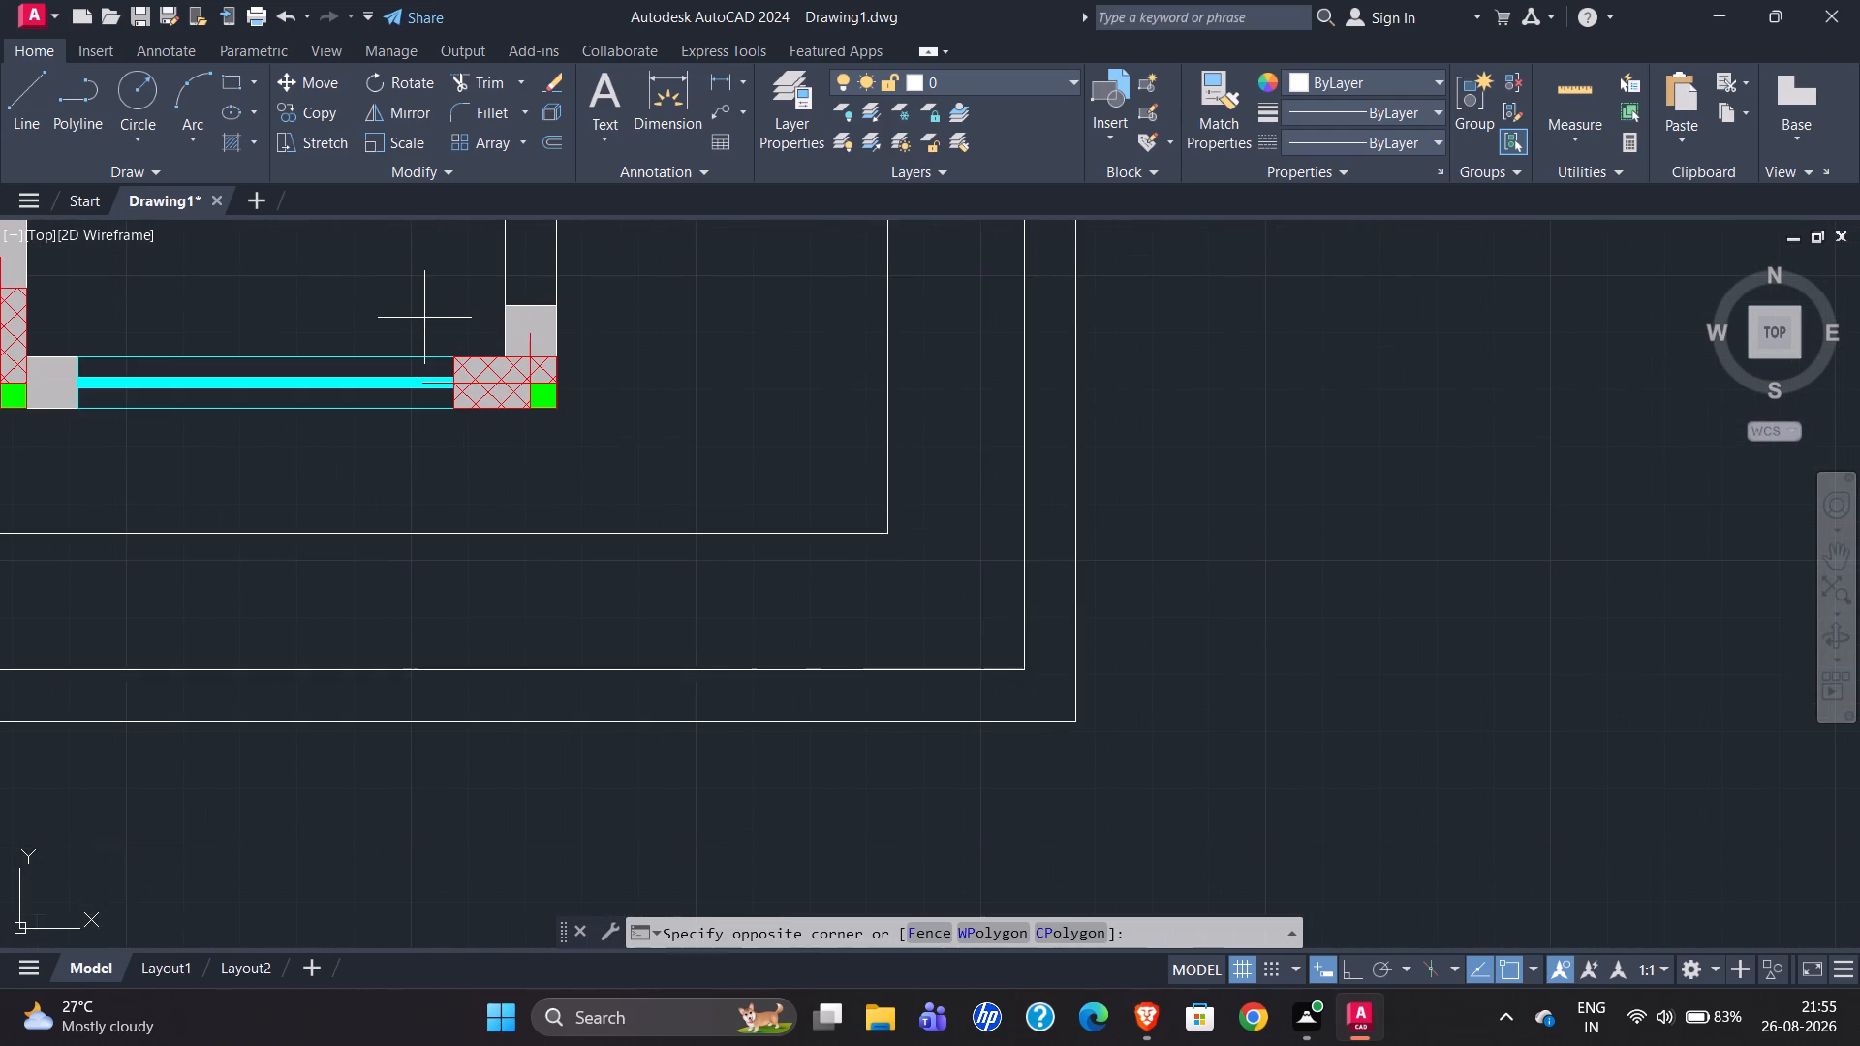
click(649, 472)
scroll(376, 340, up, 3)
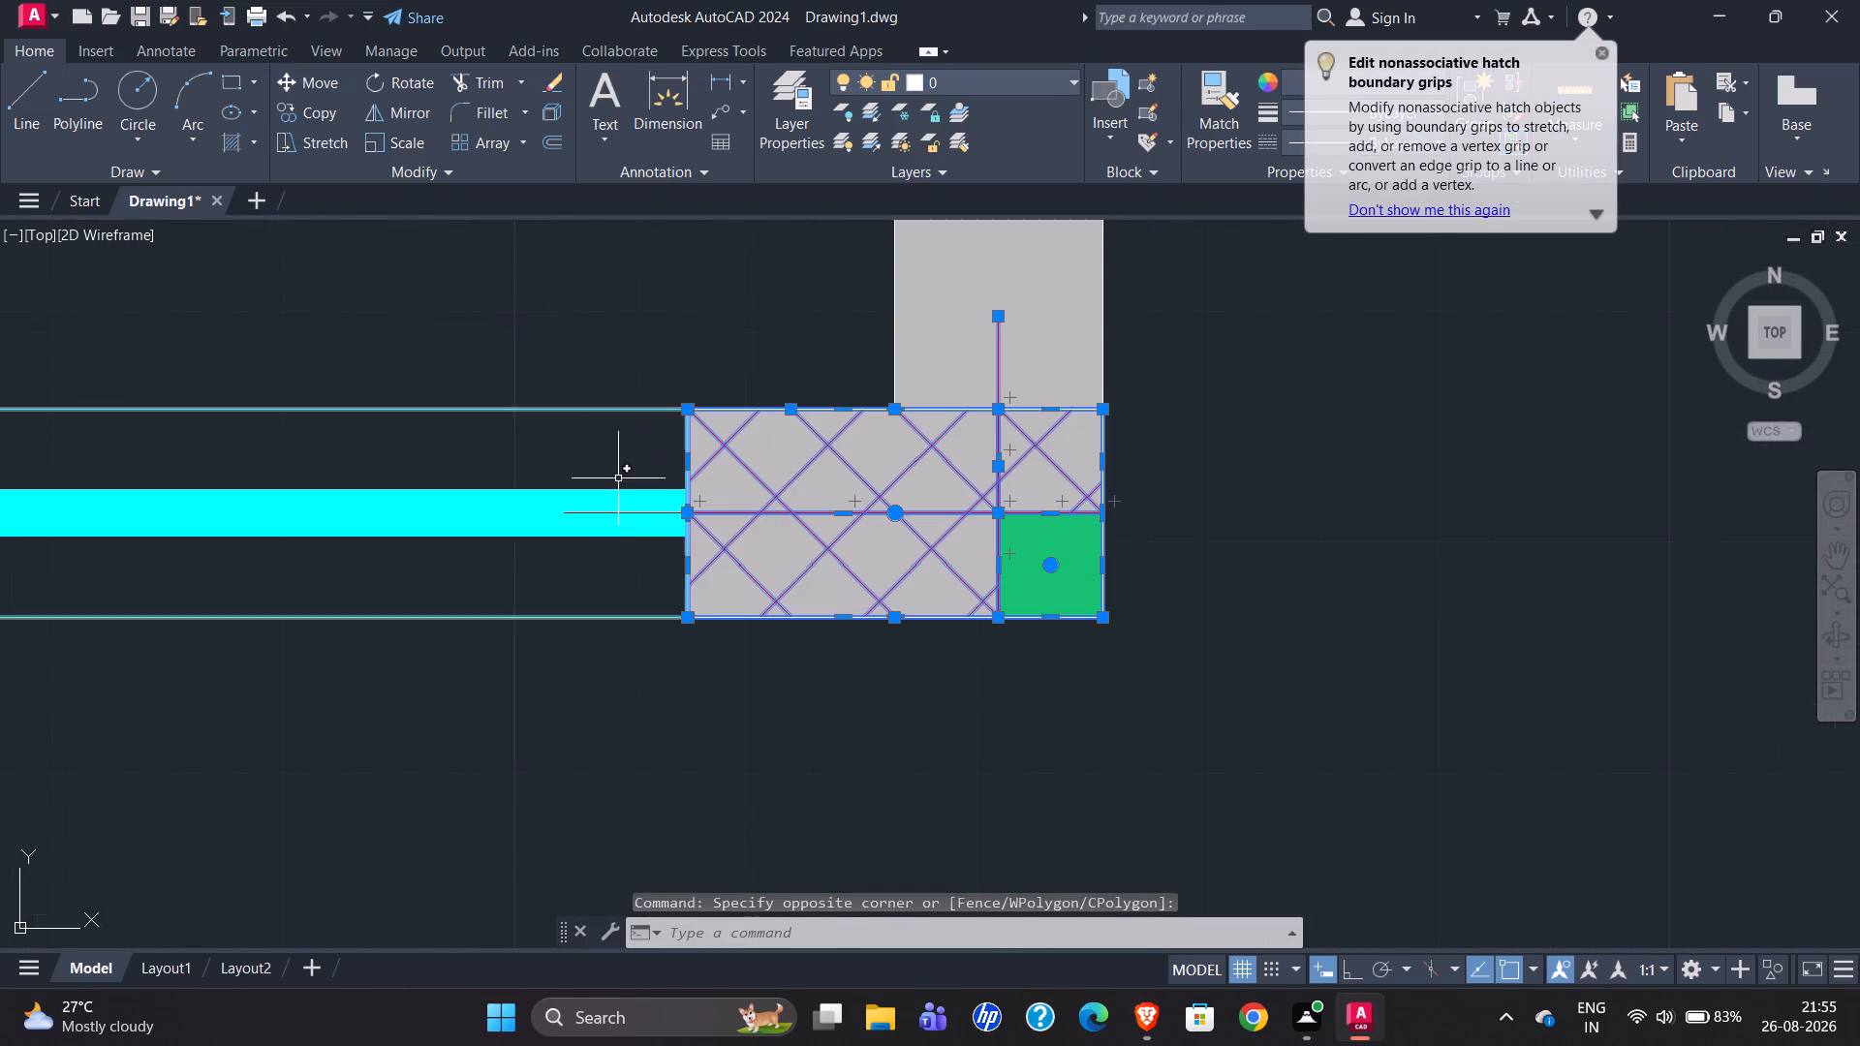
click(617, 512)
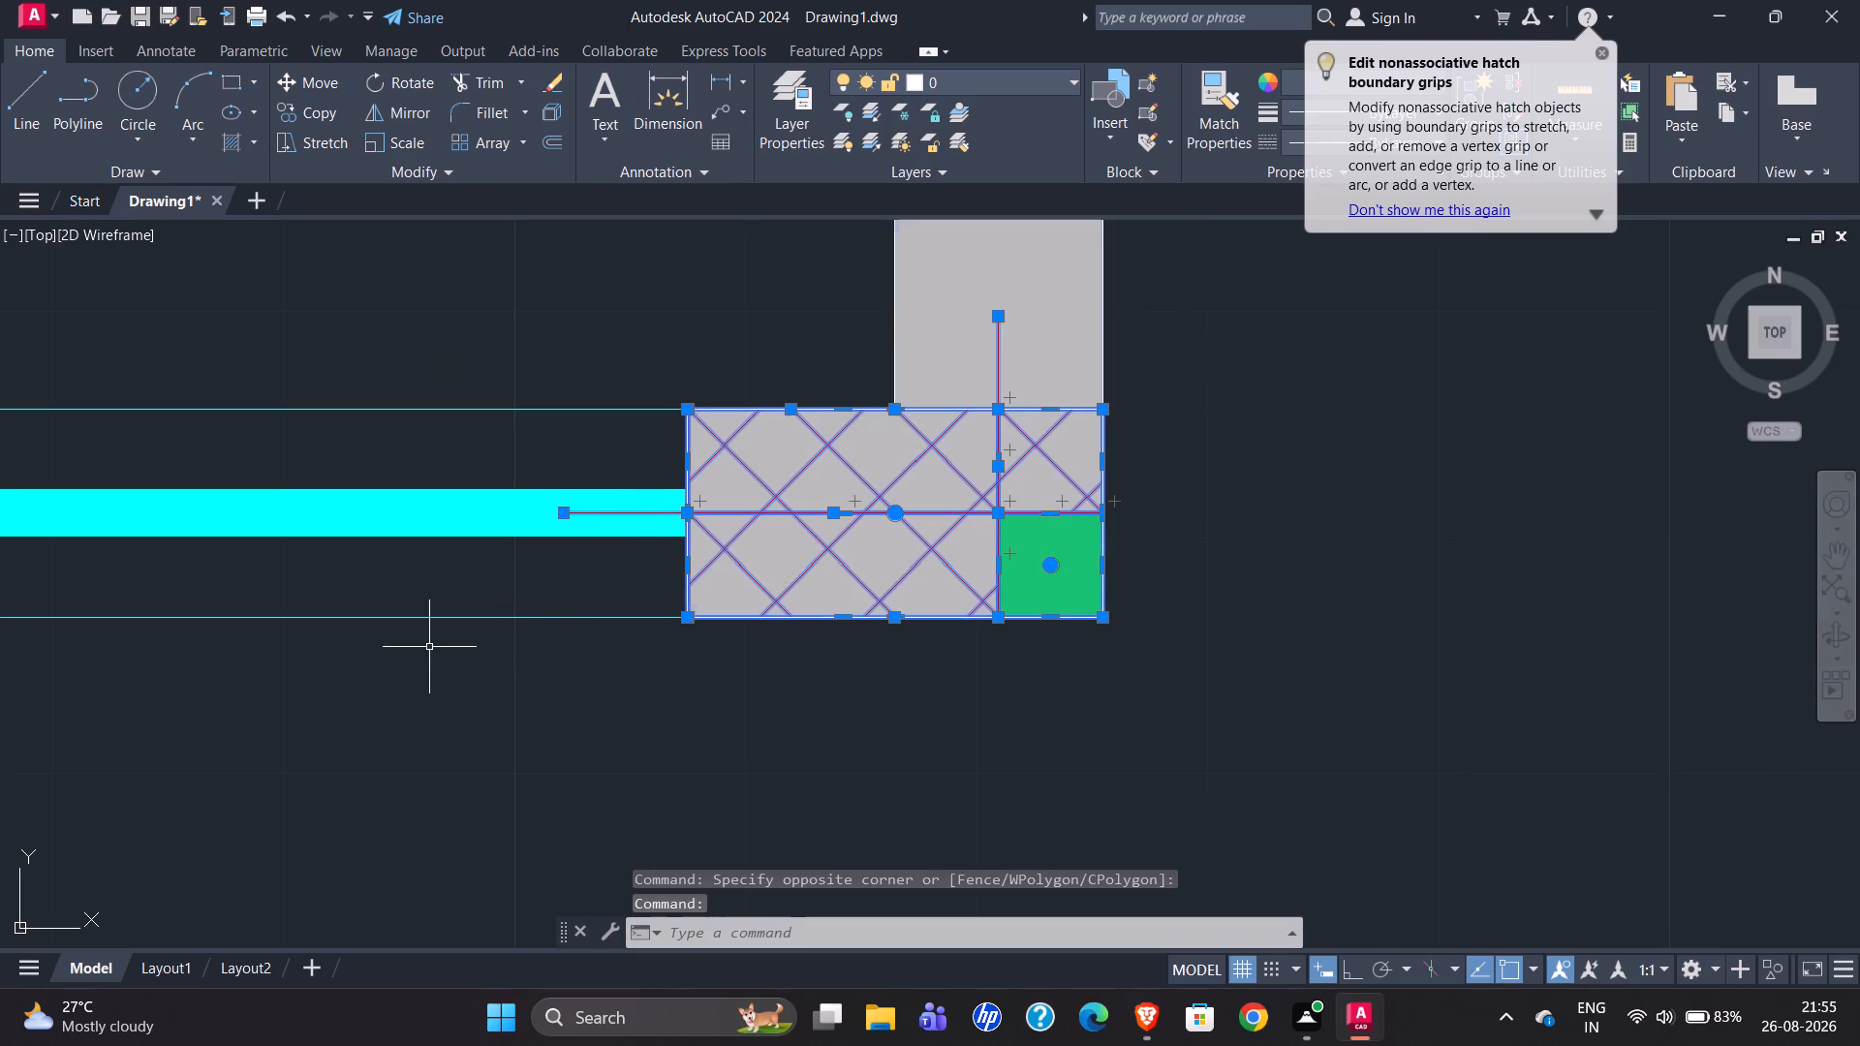
scroll(385, 776, down, 1)
scroll(693, 891, down, 1)
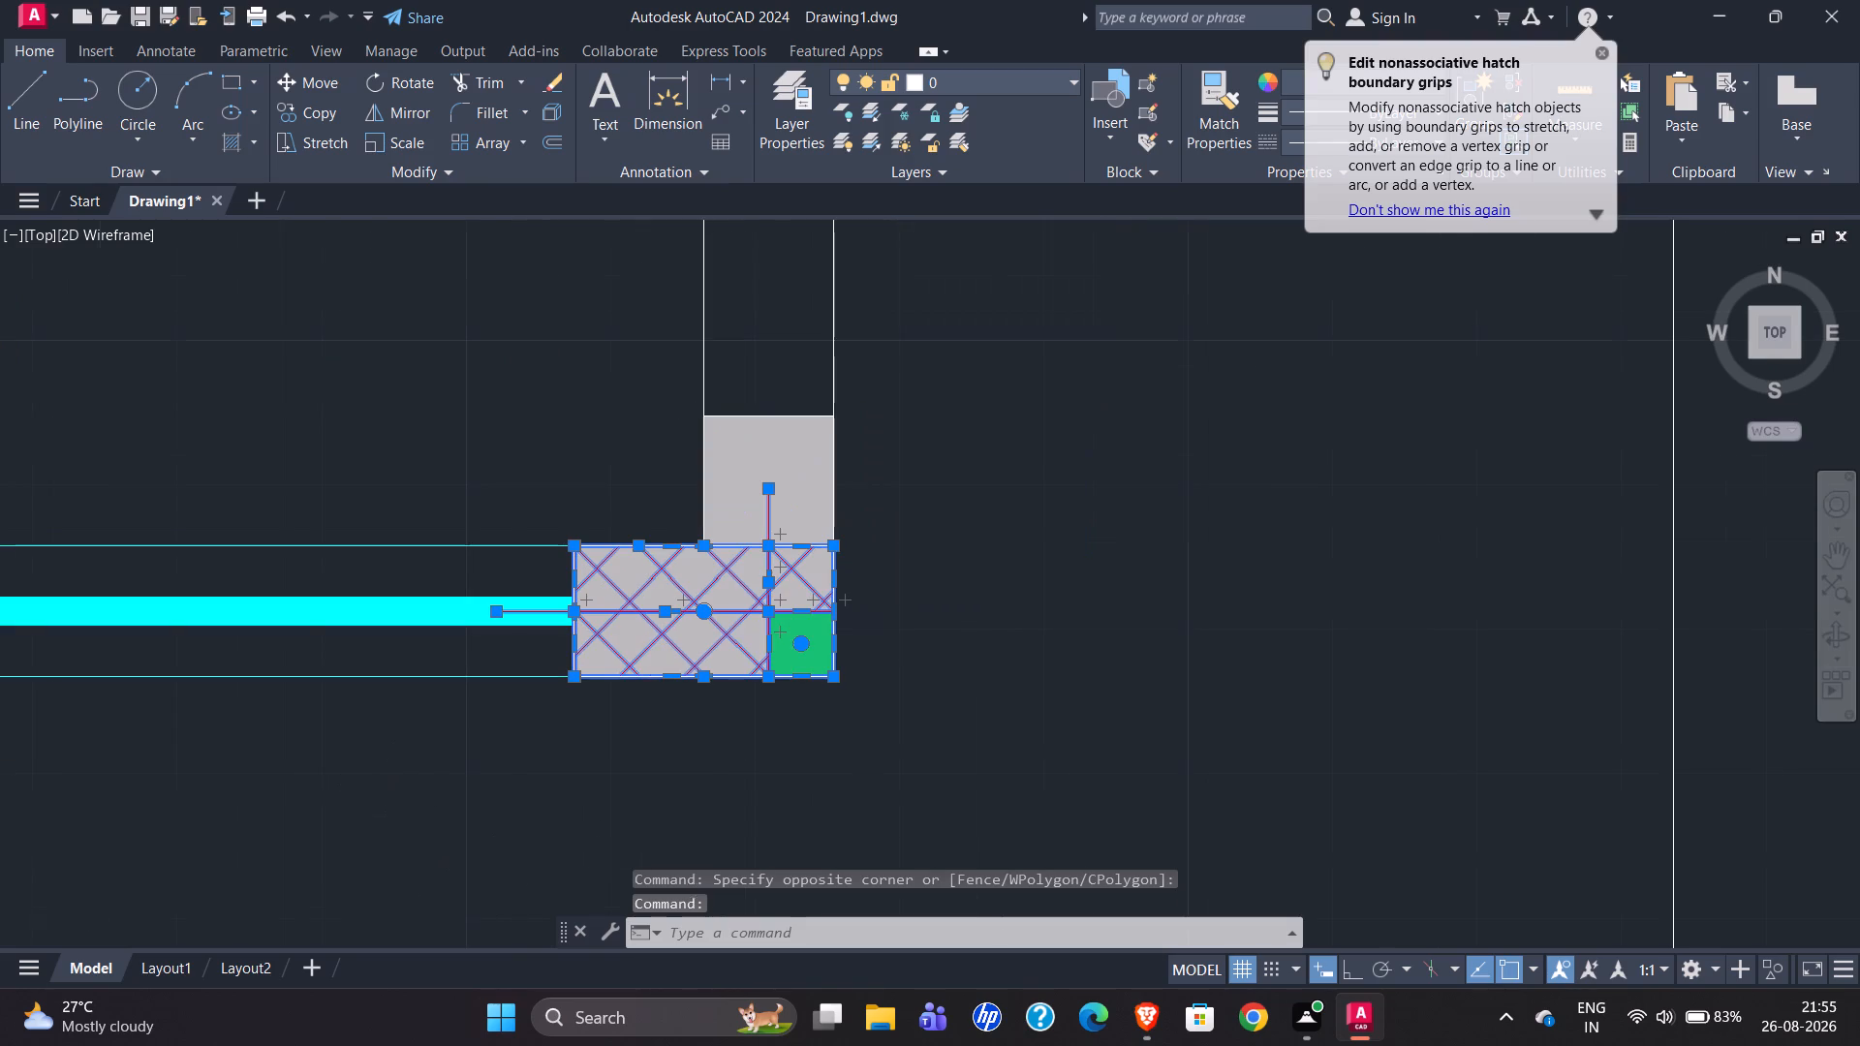
key(m)
key(i)
key(Return)
scroll(665, 930, down, 3)
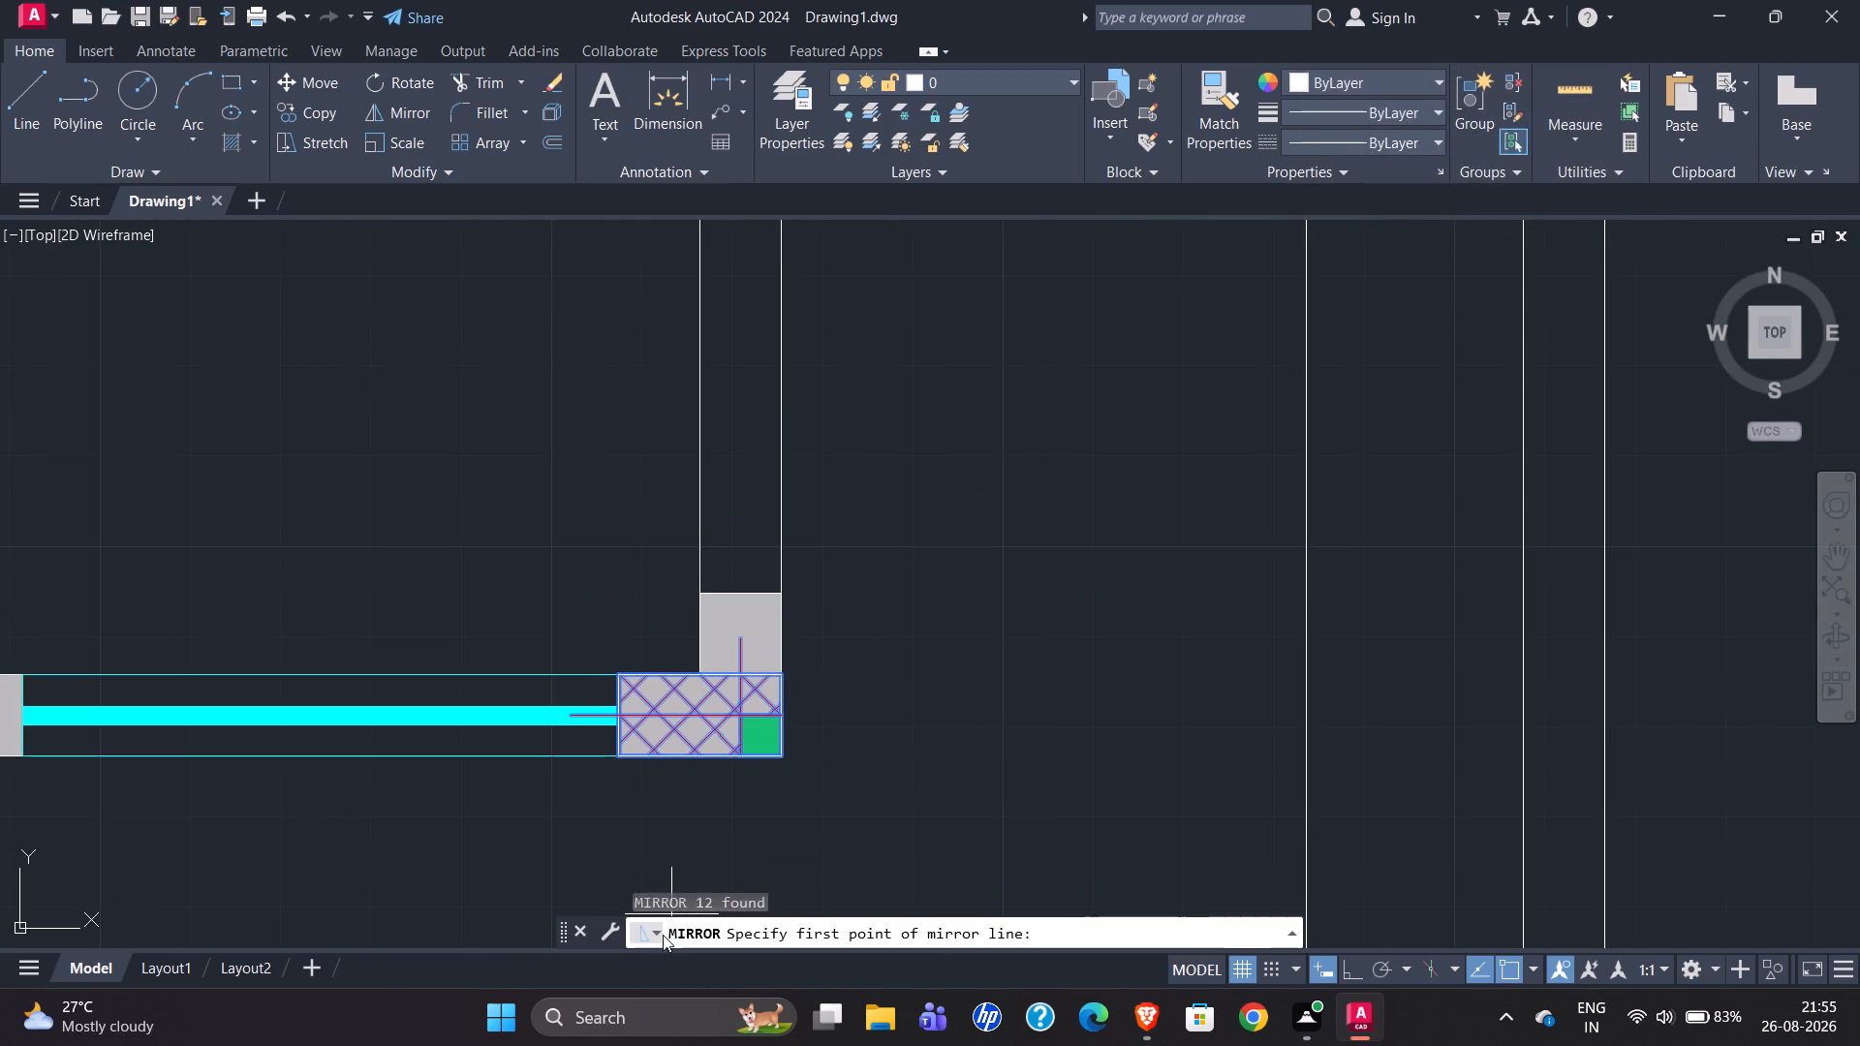
scroll(602, 584, down, 3)
scroll(711, 647, down, 2)
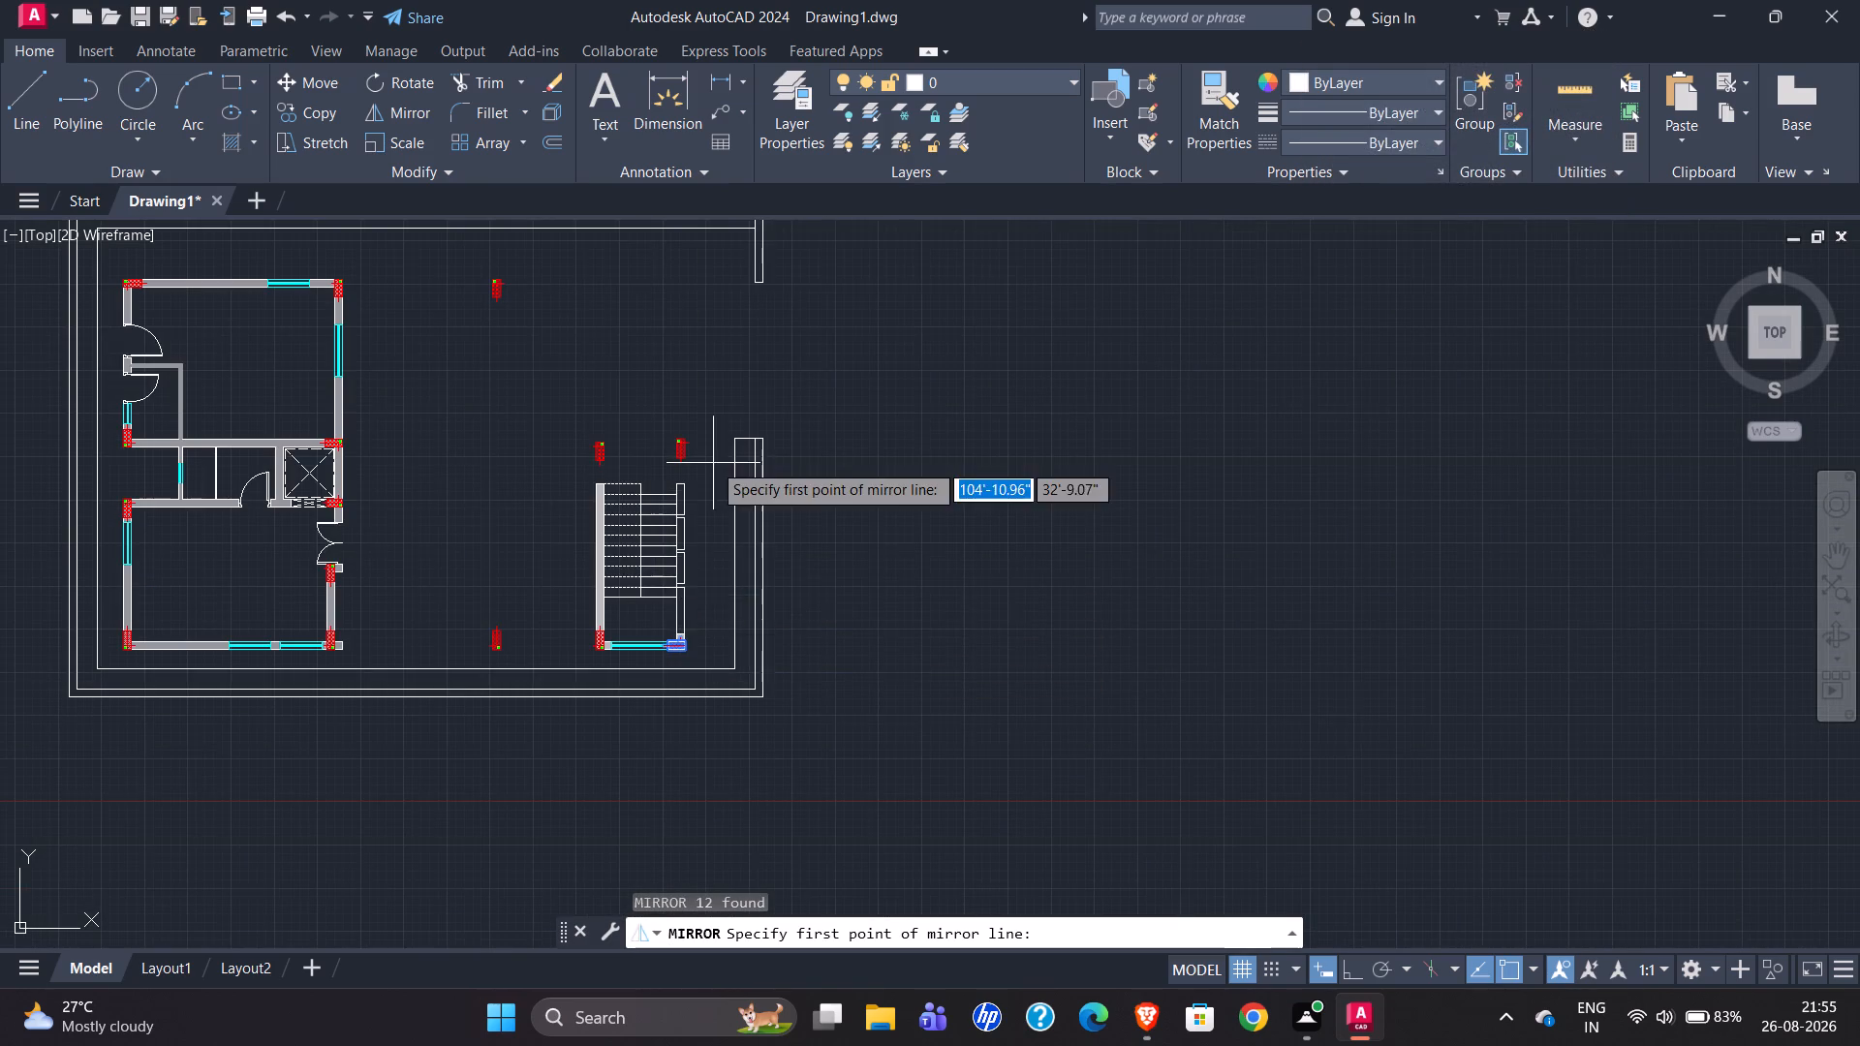
scroll(682, 426, up, 4)
scroll(673, 508, down, 2)
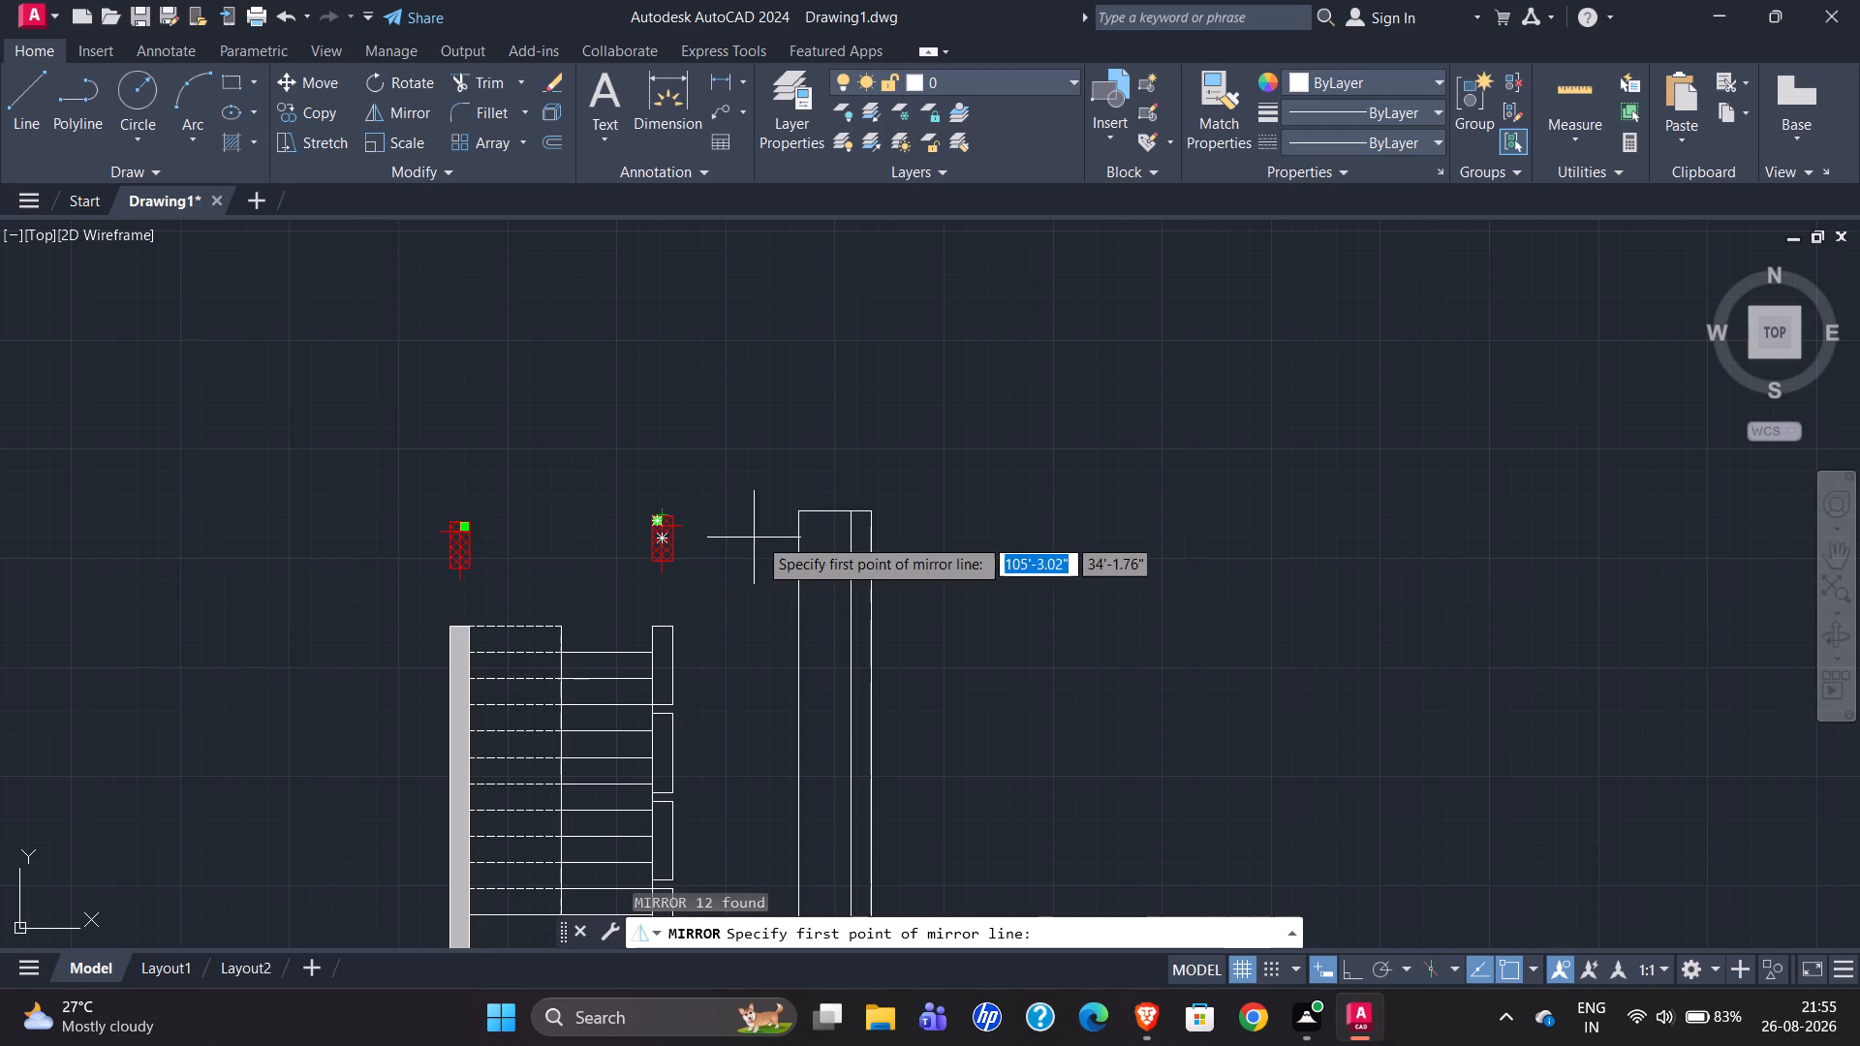
click(802, 509)
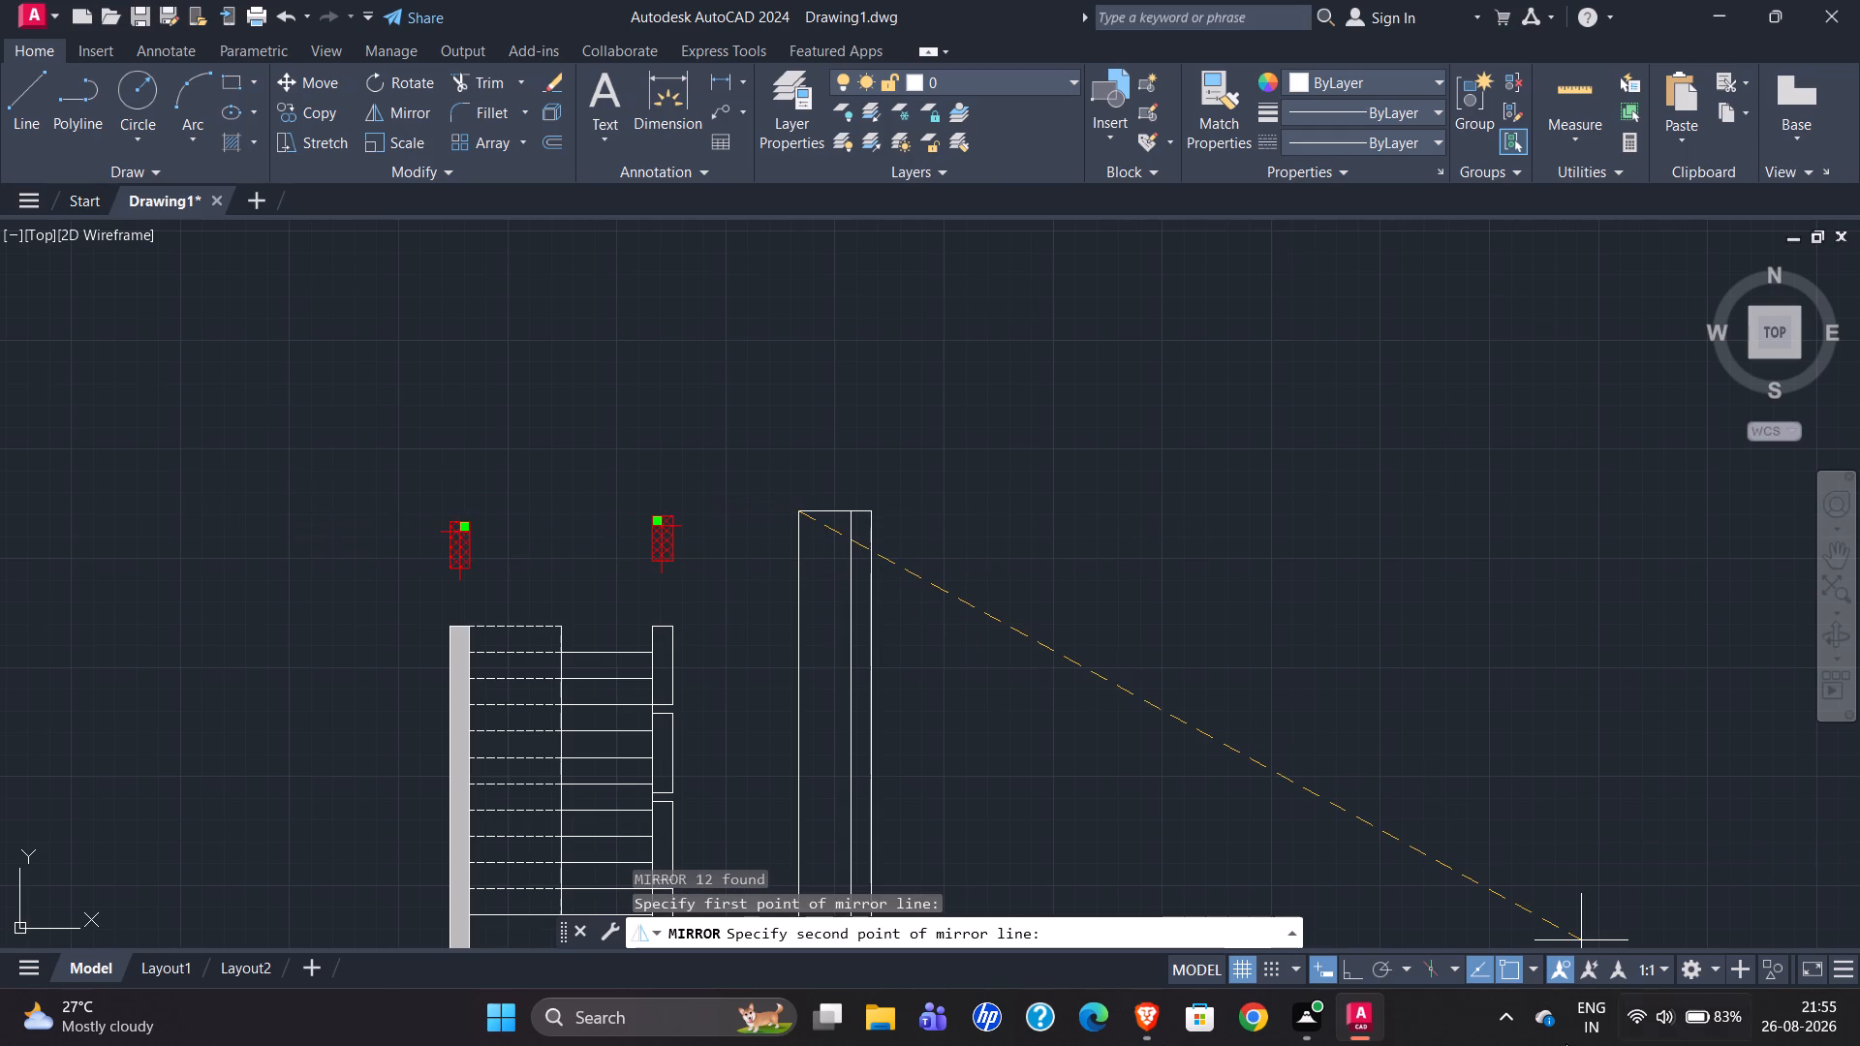
click(1349, 970)
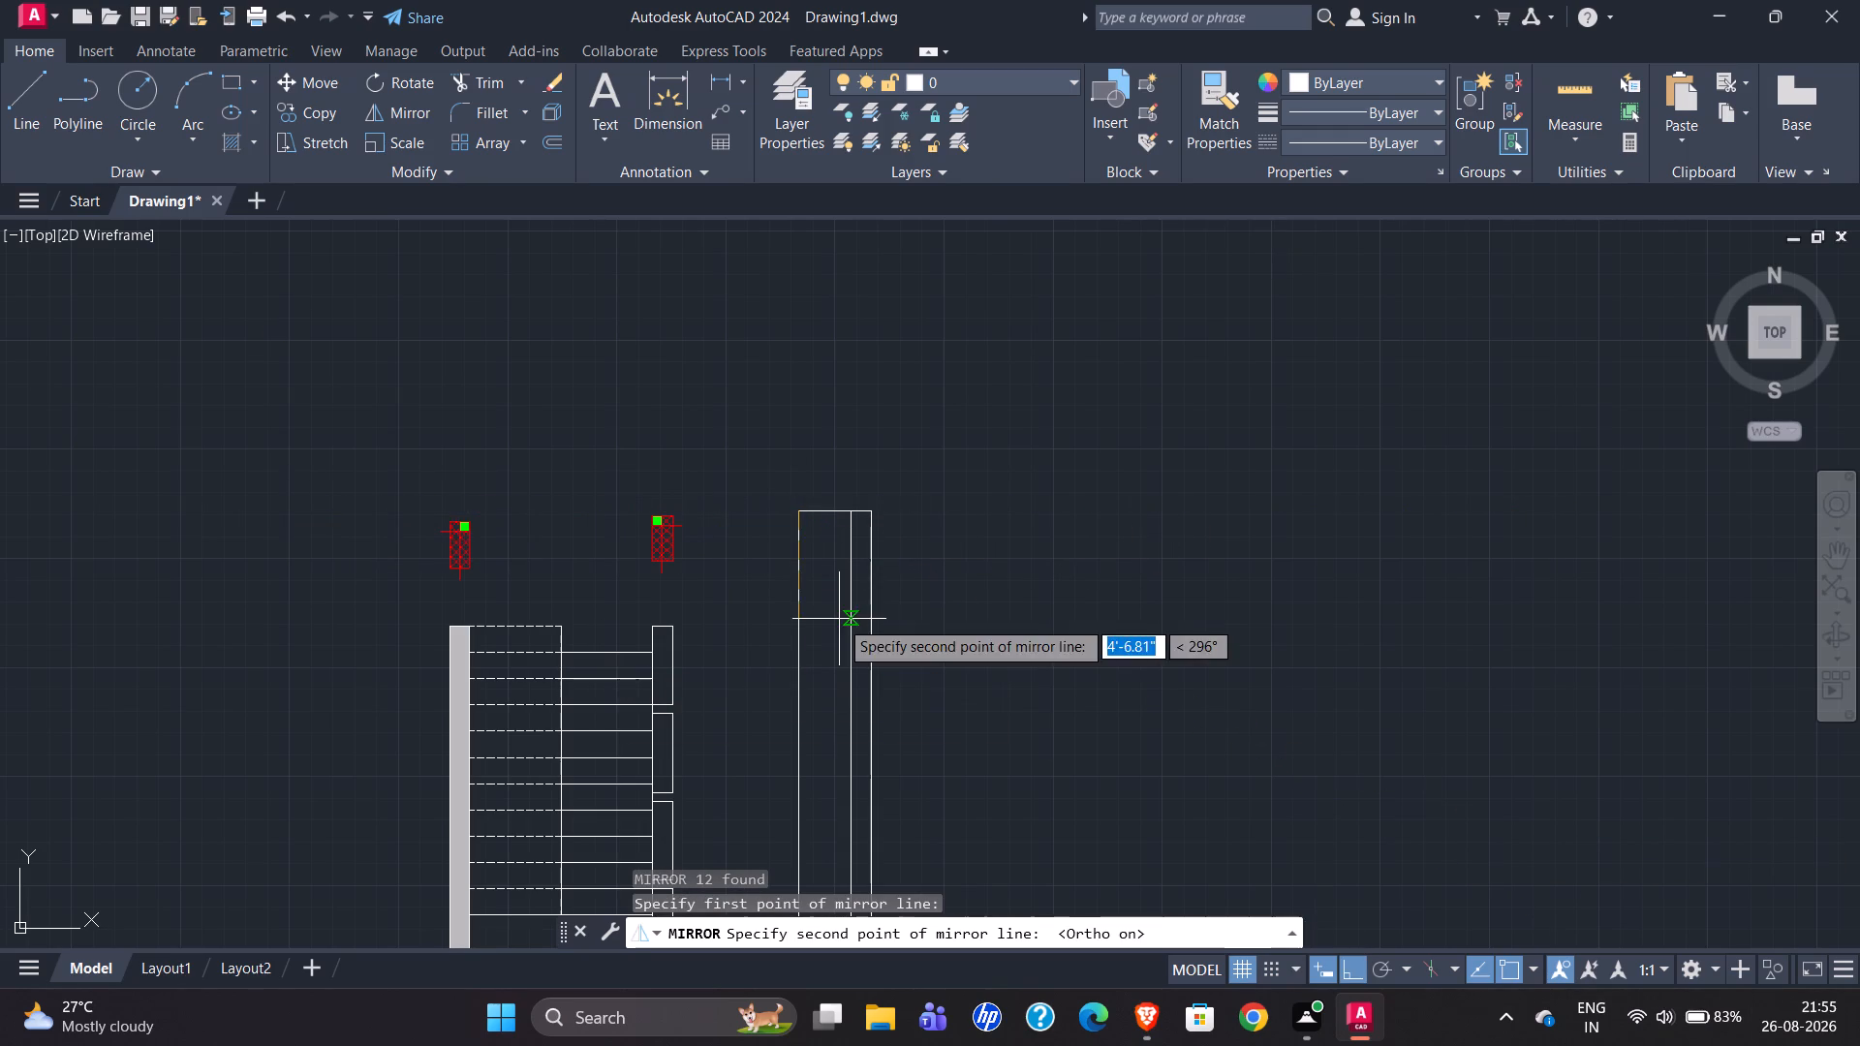
scroll(272, 520, down, 2)
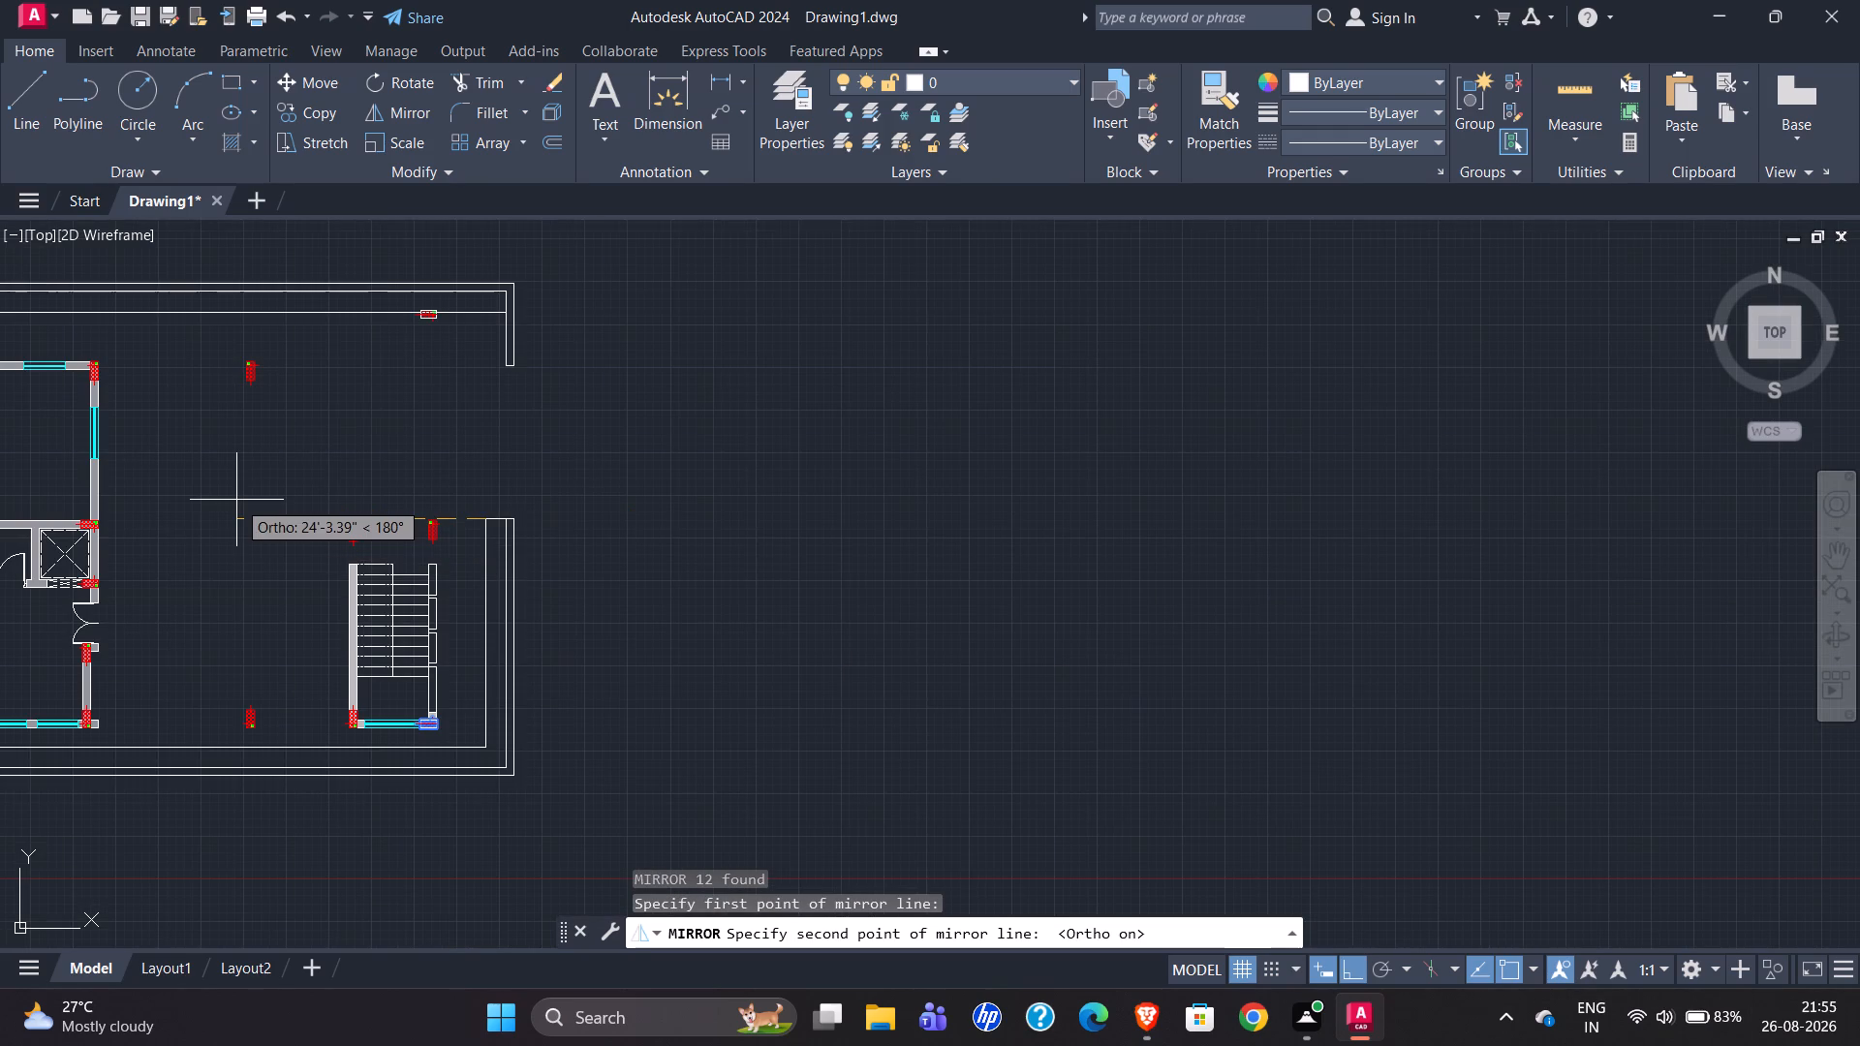
click(236, 500)
drag(292, 587, 236, 500)
Draw a horizontal guide line from the upper freestanding column's top right corner towards the right boundary wall.
scroll(271, 322, up, 3)
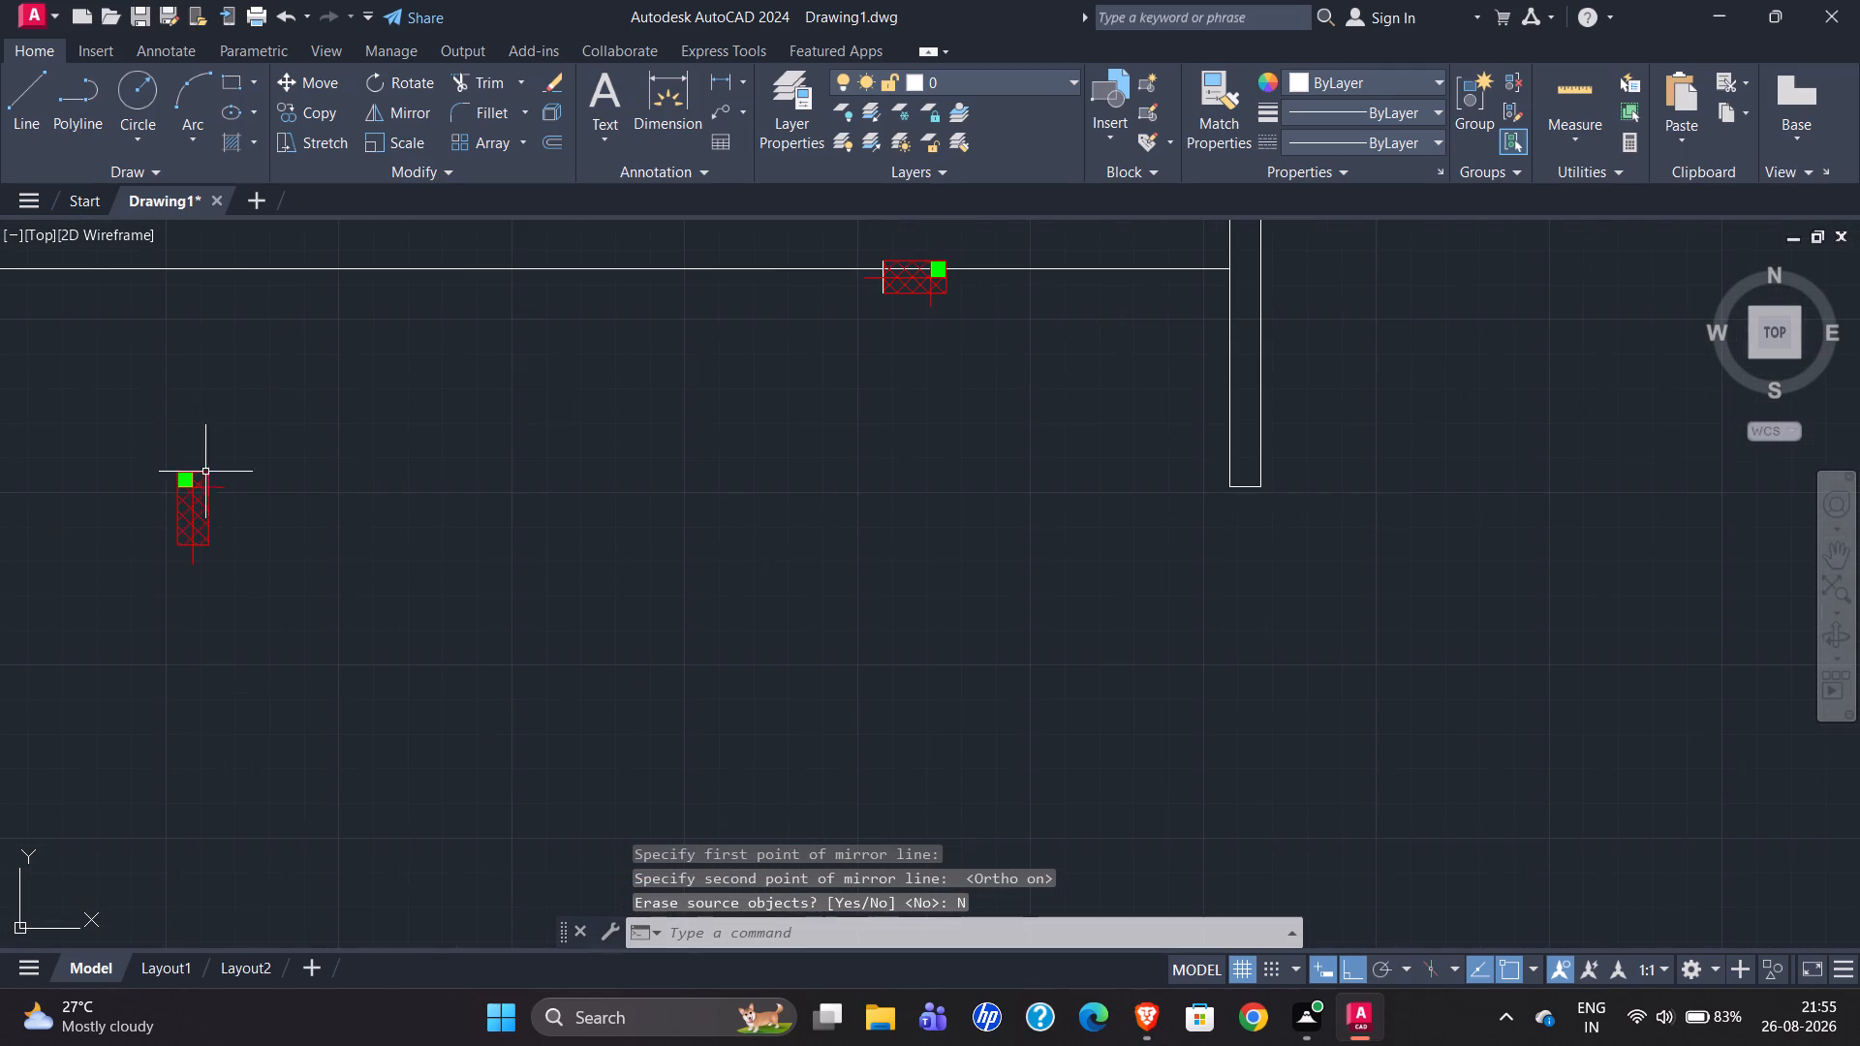
click(32, 93)
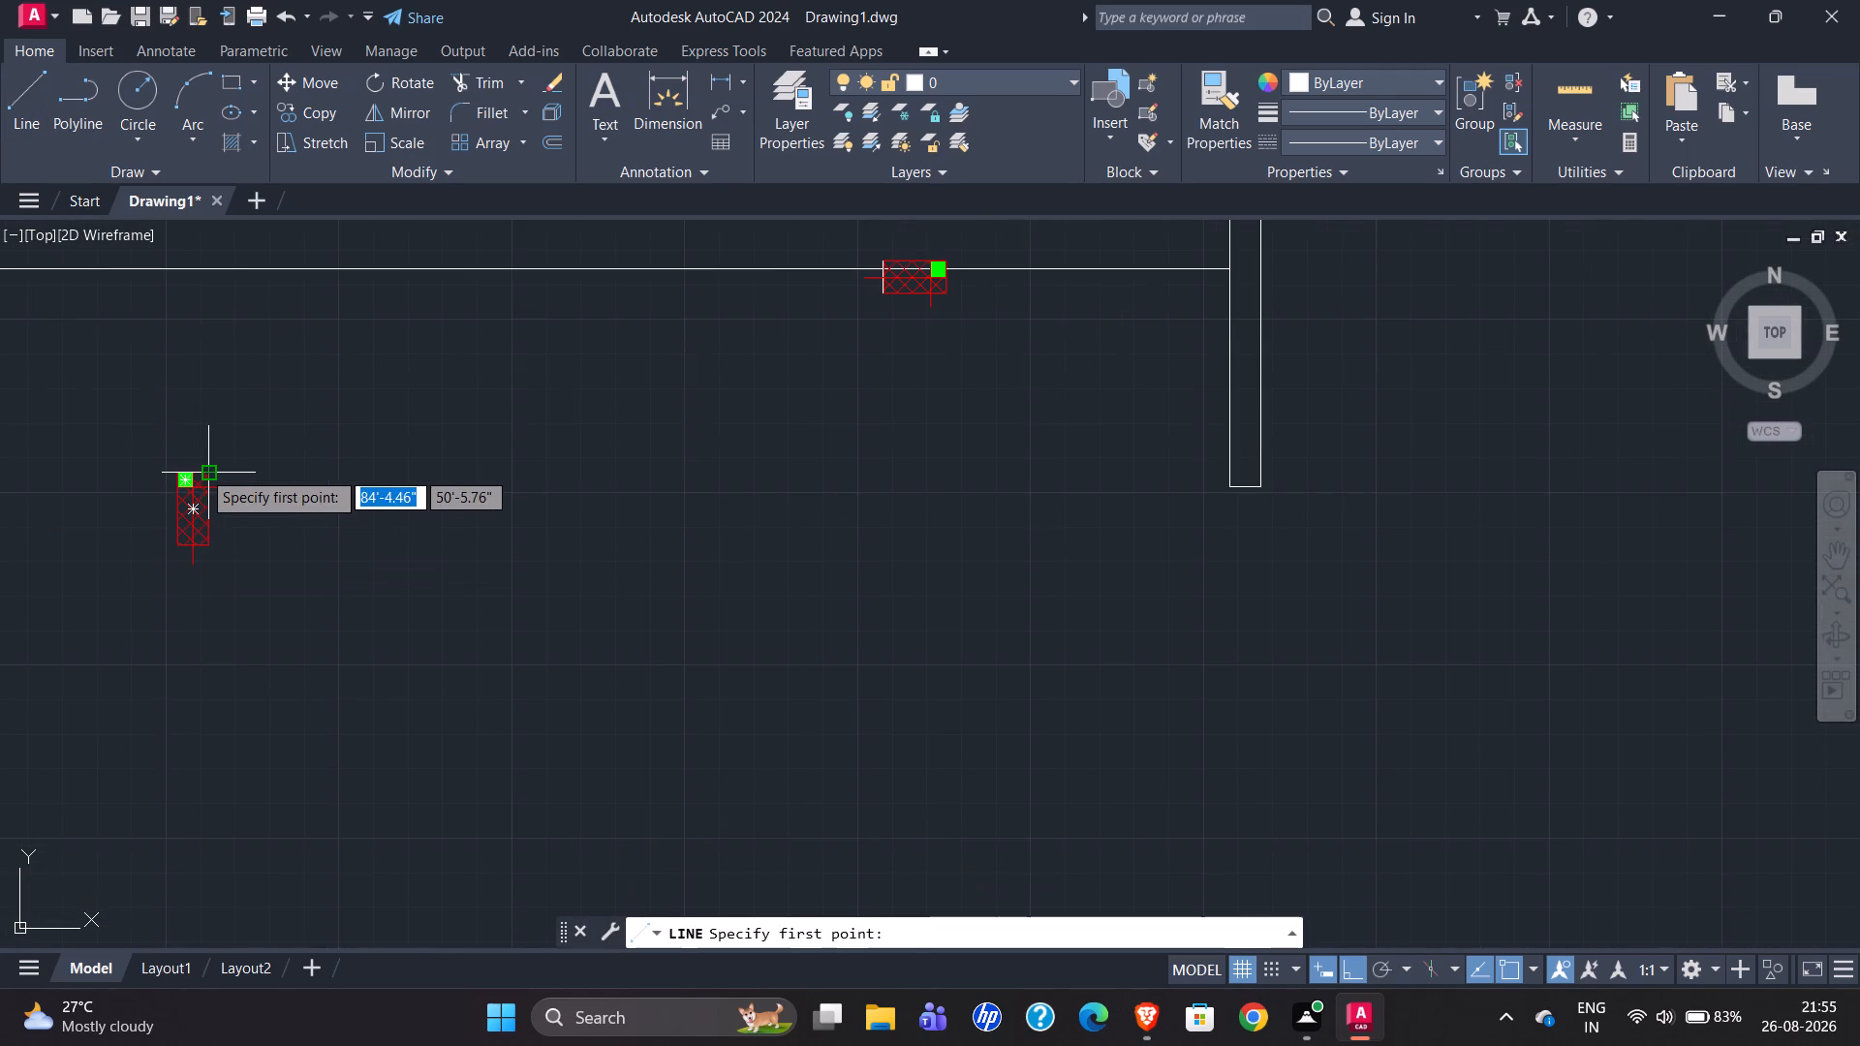
click(201, 470)
click(1061, 455)
key(Escape)
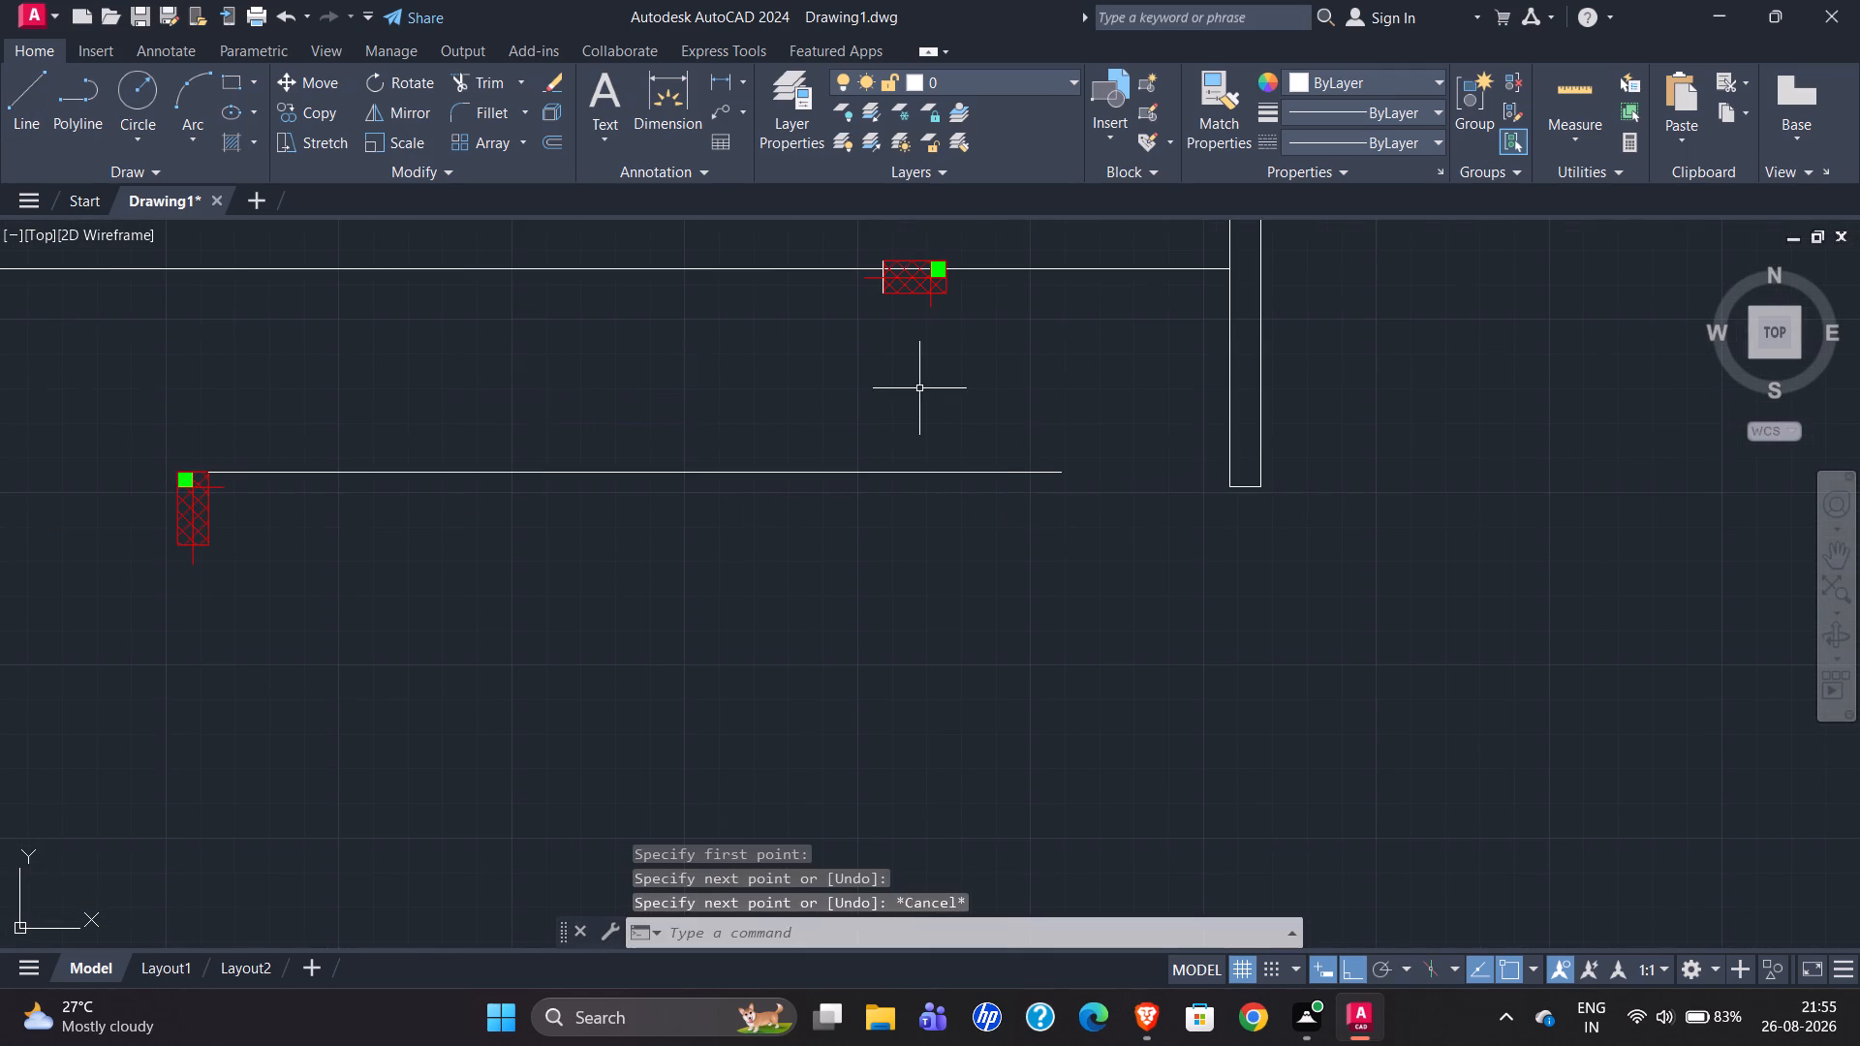
Draw a vertical guide line from the top right corner of the right column above the staircase up past the horizontal guide line.
scroll(916, 383, down, 2)
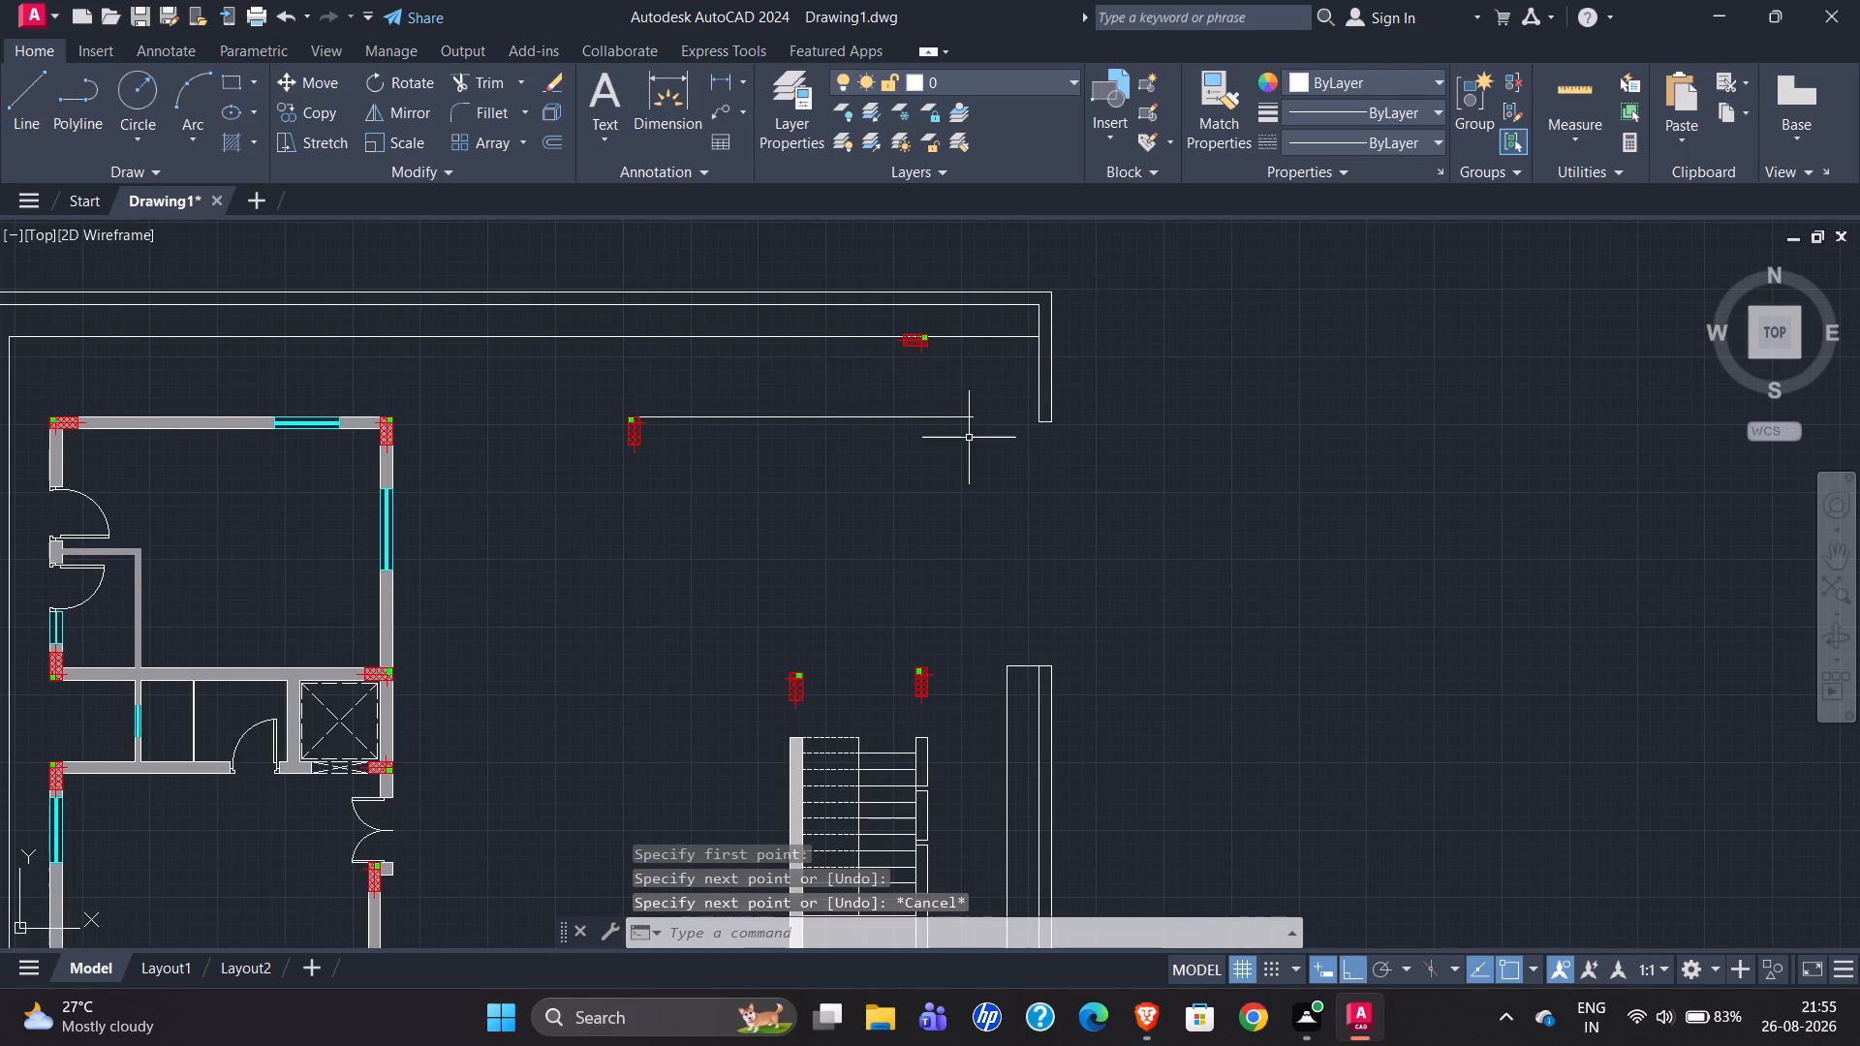
click(27, 91)
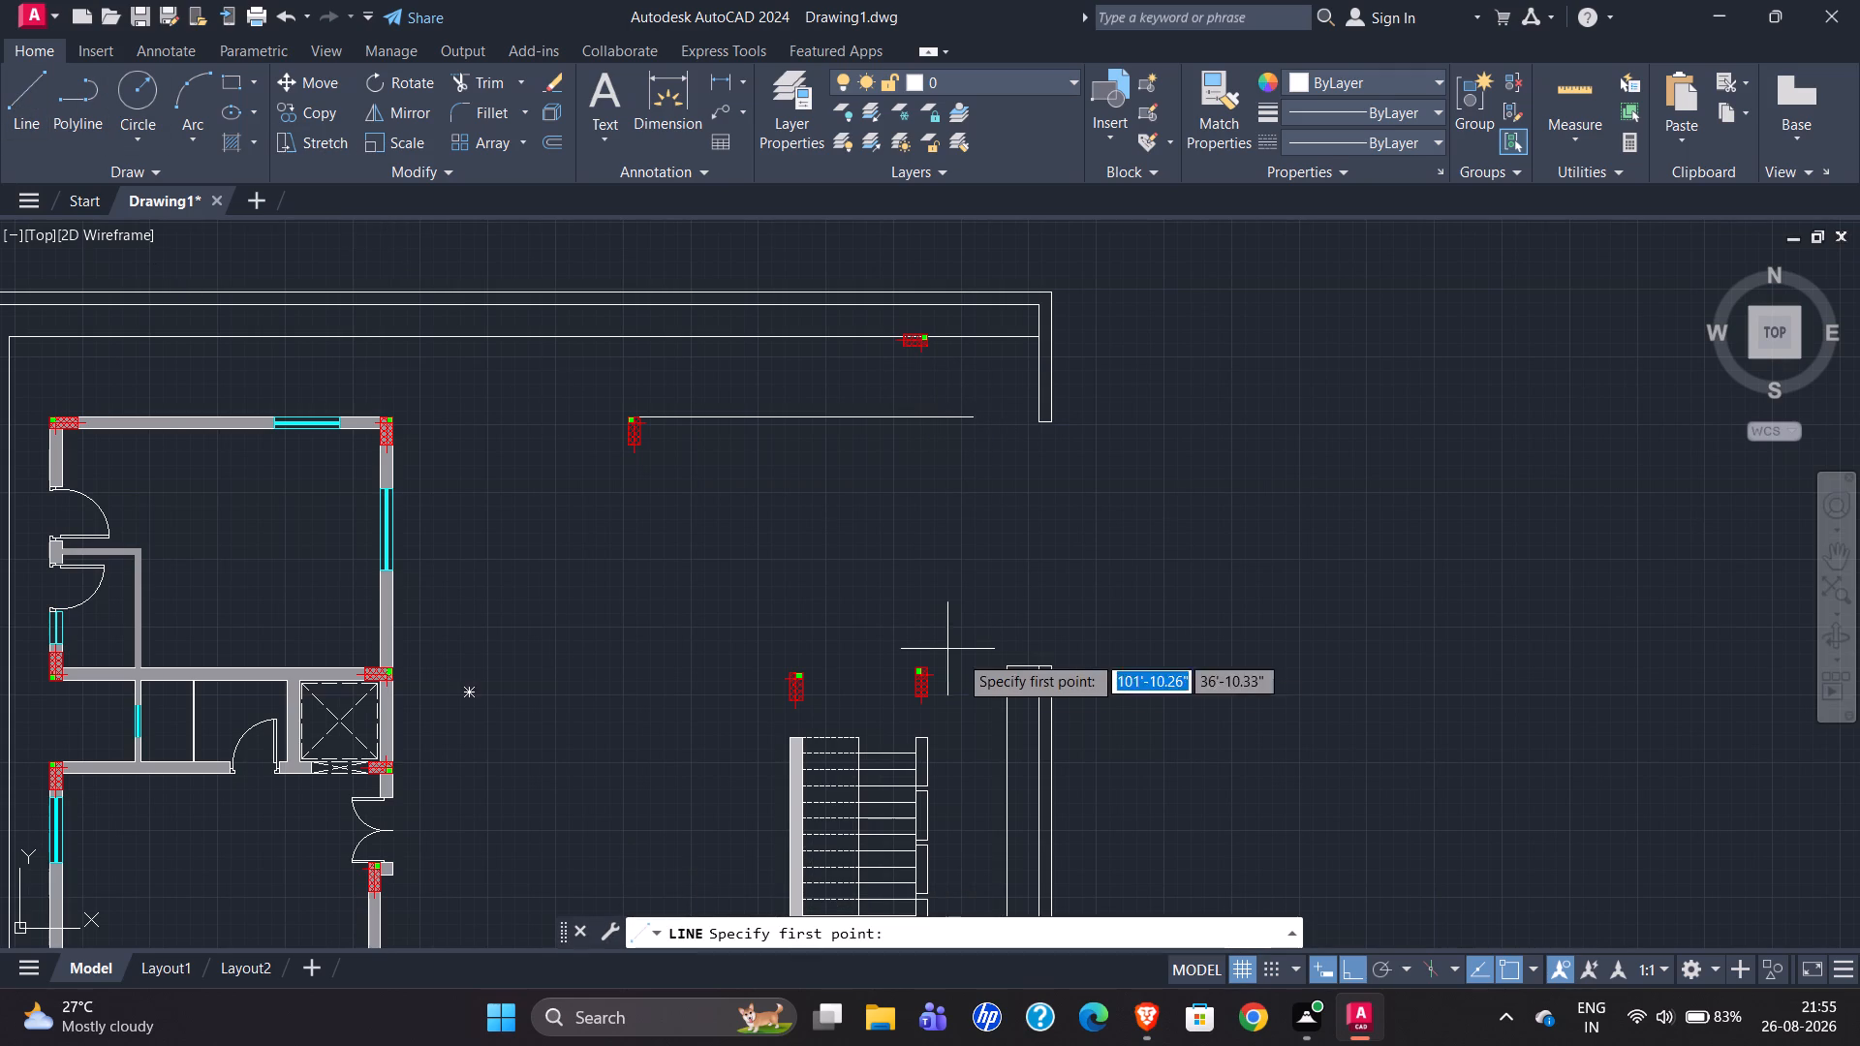
scroll(948, 688, up, 2)
click(898, 646)
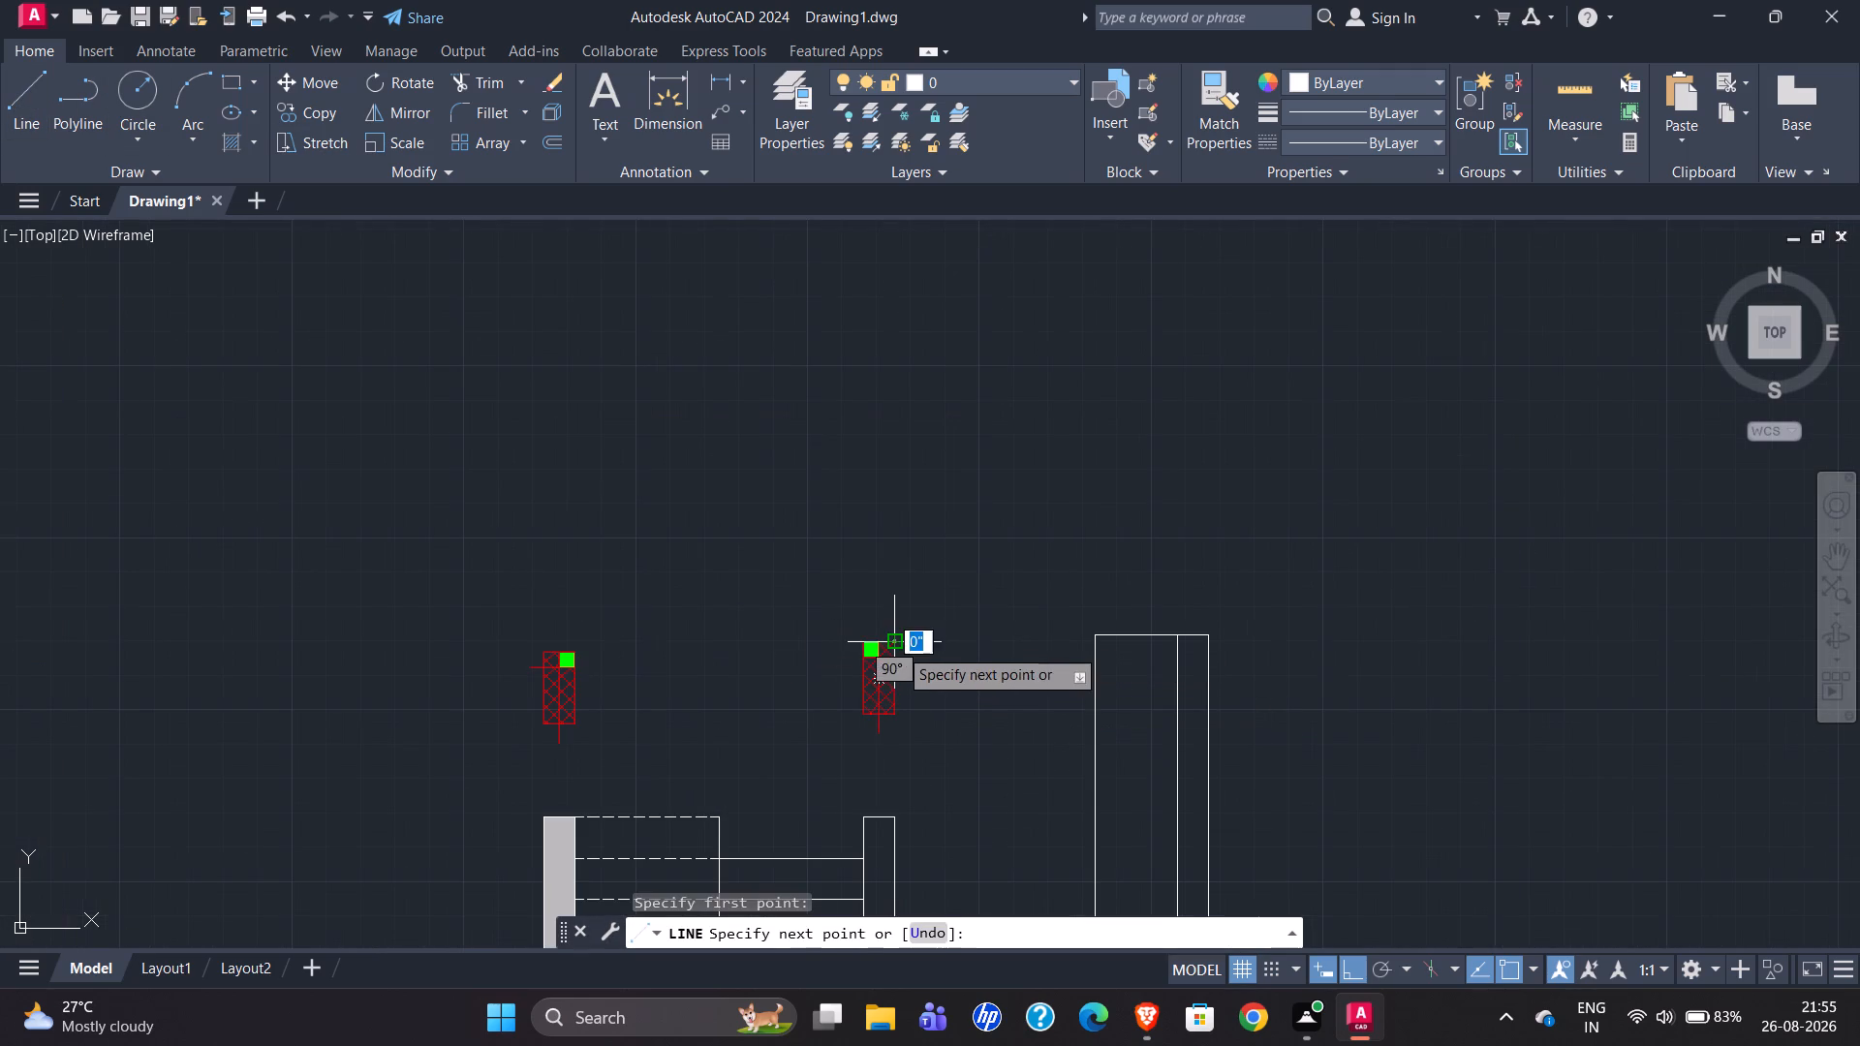
scroll(902, 737, down, 2)
scroll(909, 466, up, 4)
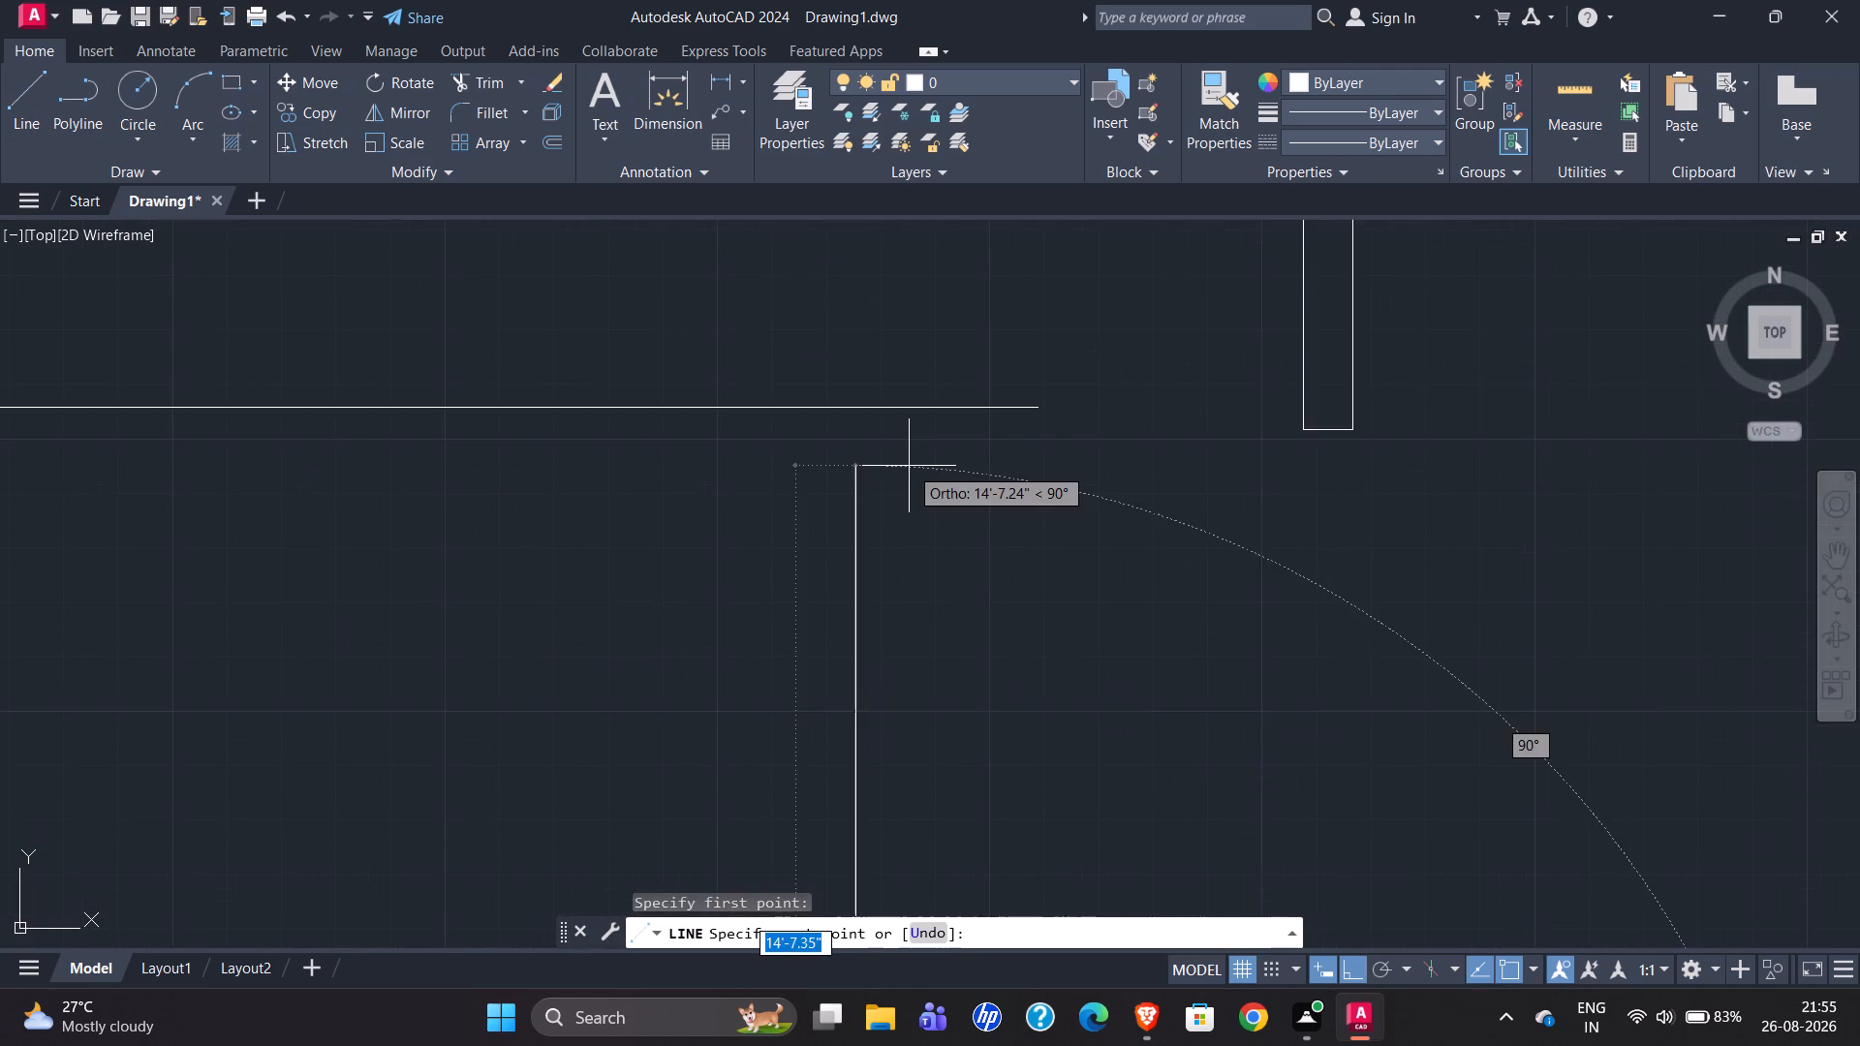
click(813, 336)
scroll(1091, 460, down, 3)
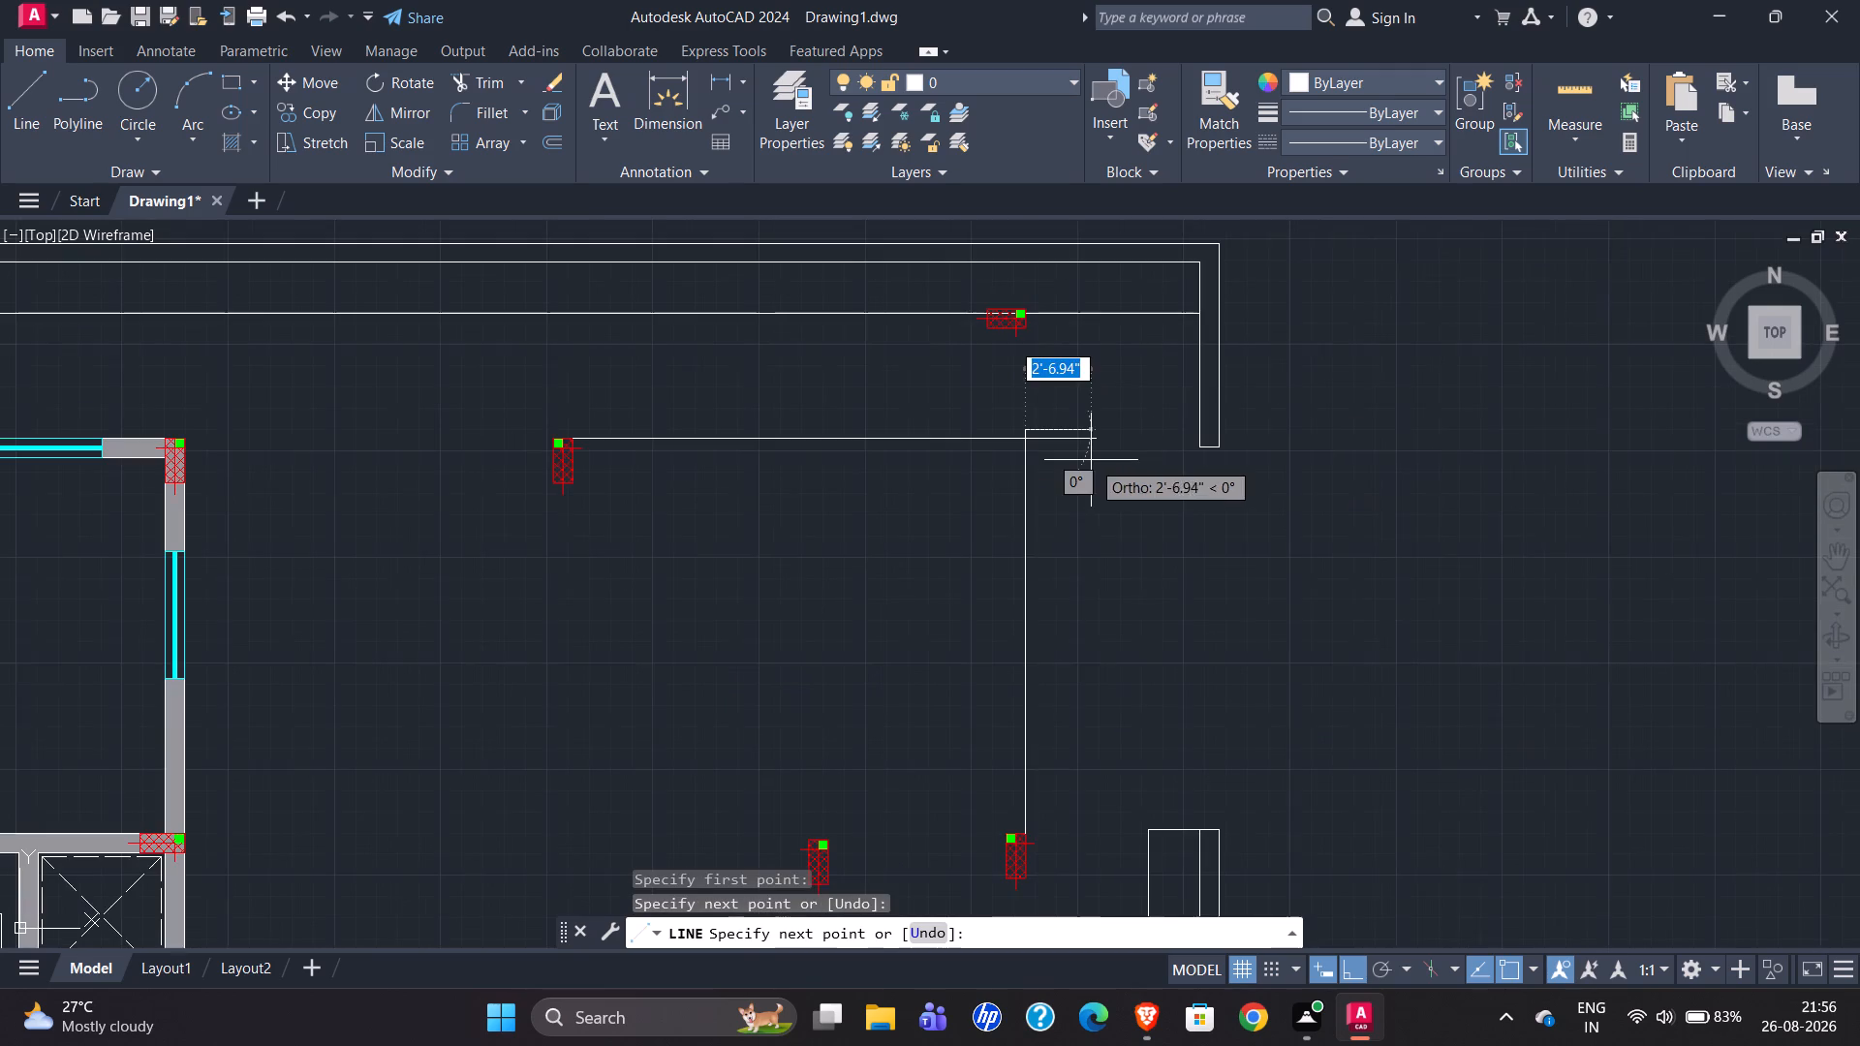
key(Escape)
Move the mirrored column with its centre lines down so its top right corner meets the intersection of the two guide lines.
scroll(1227, 574, down, 3)
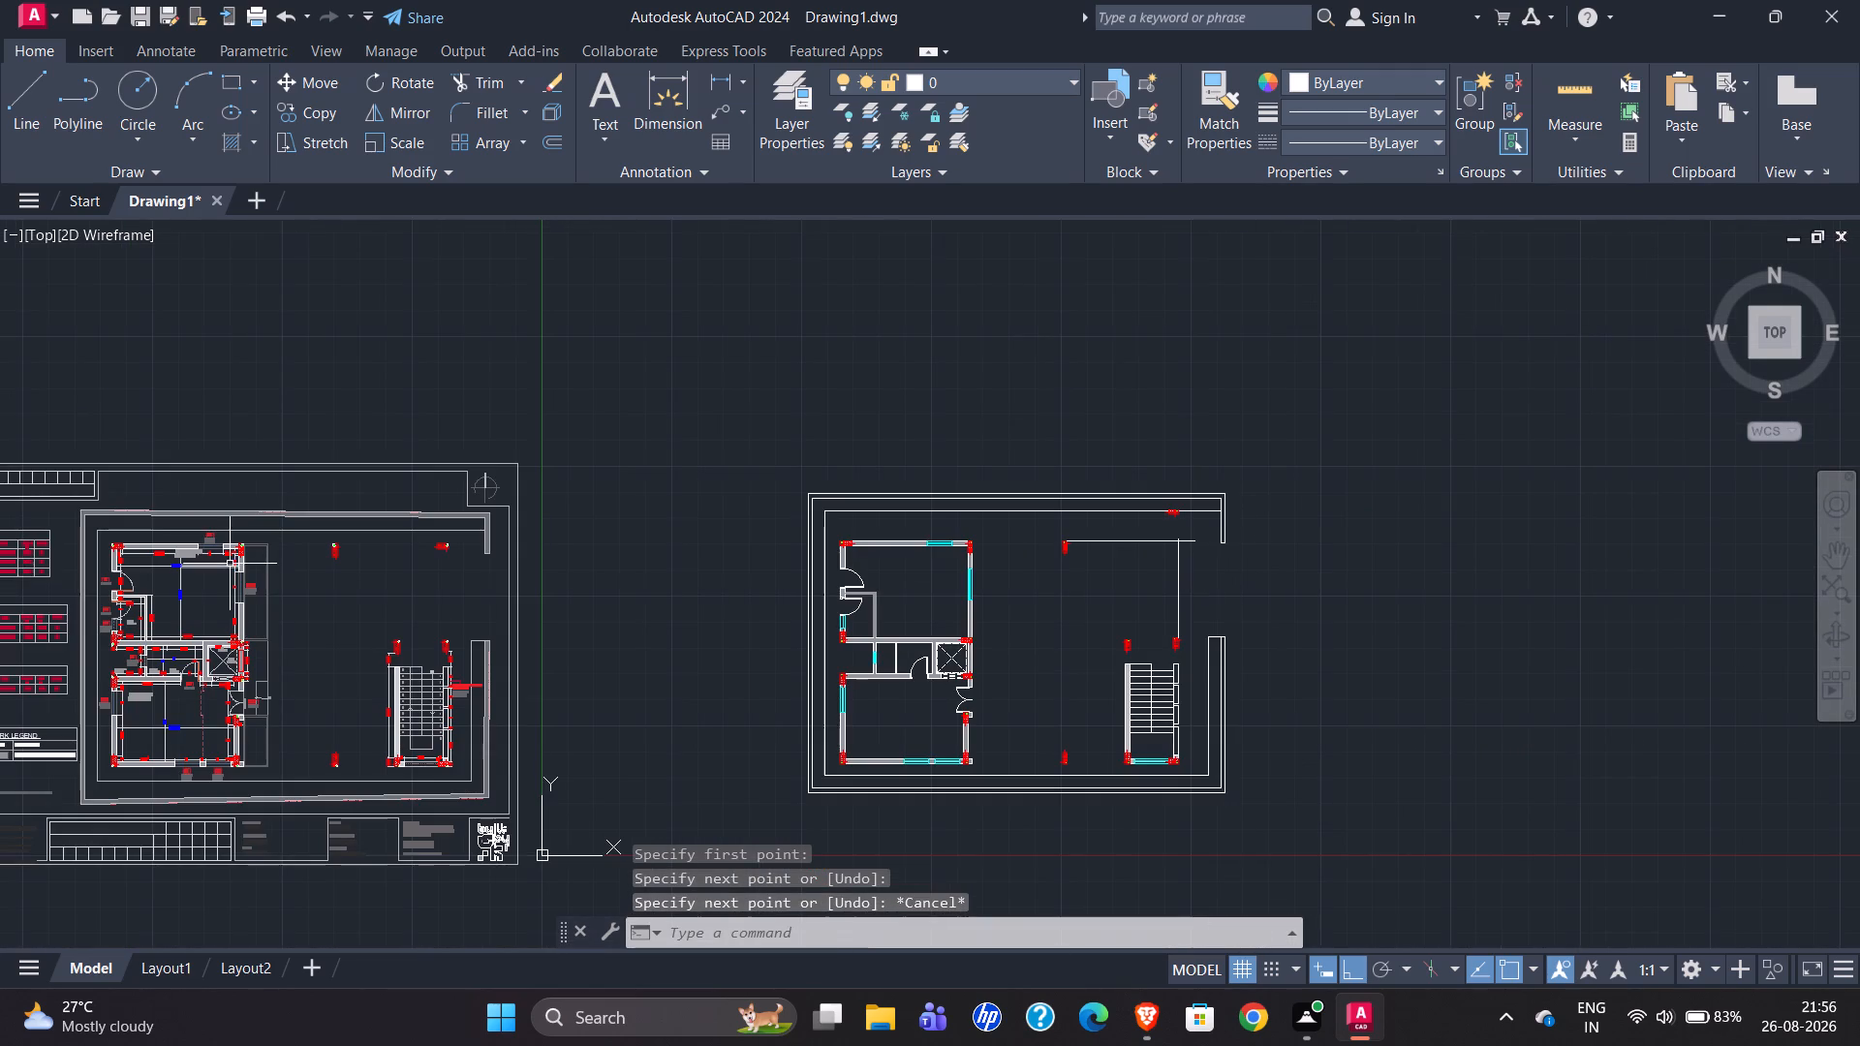
scroll(234, 540, up, 2)
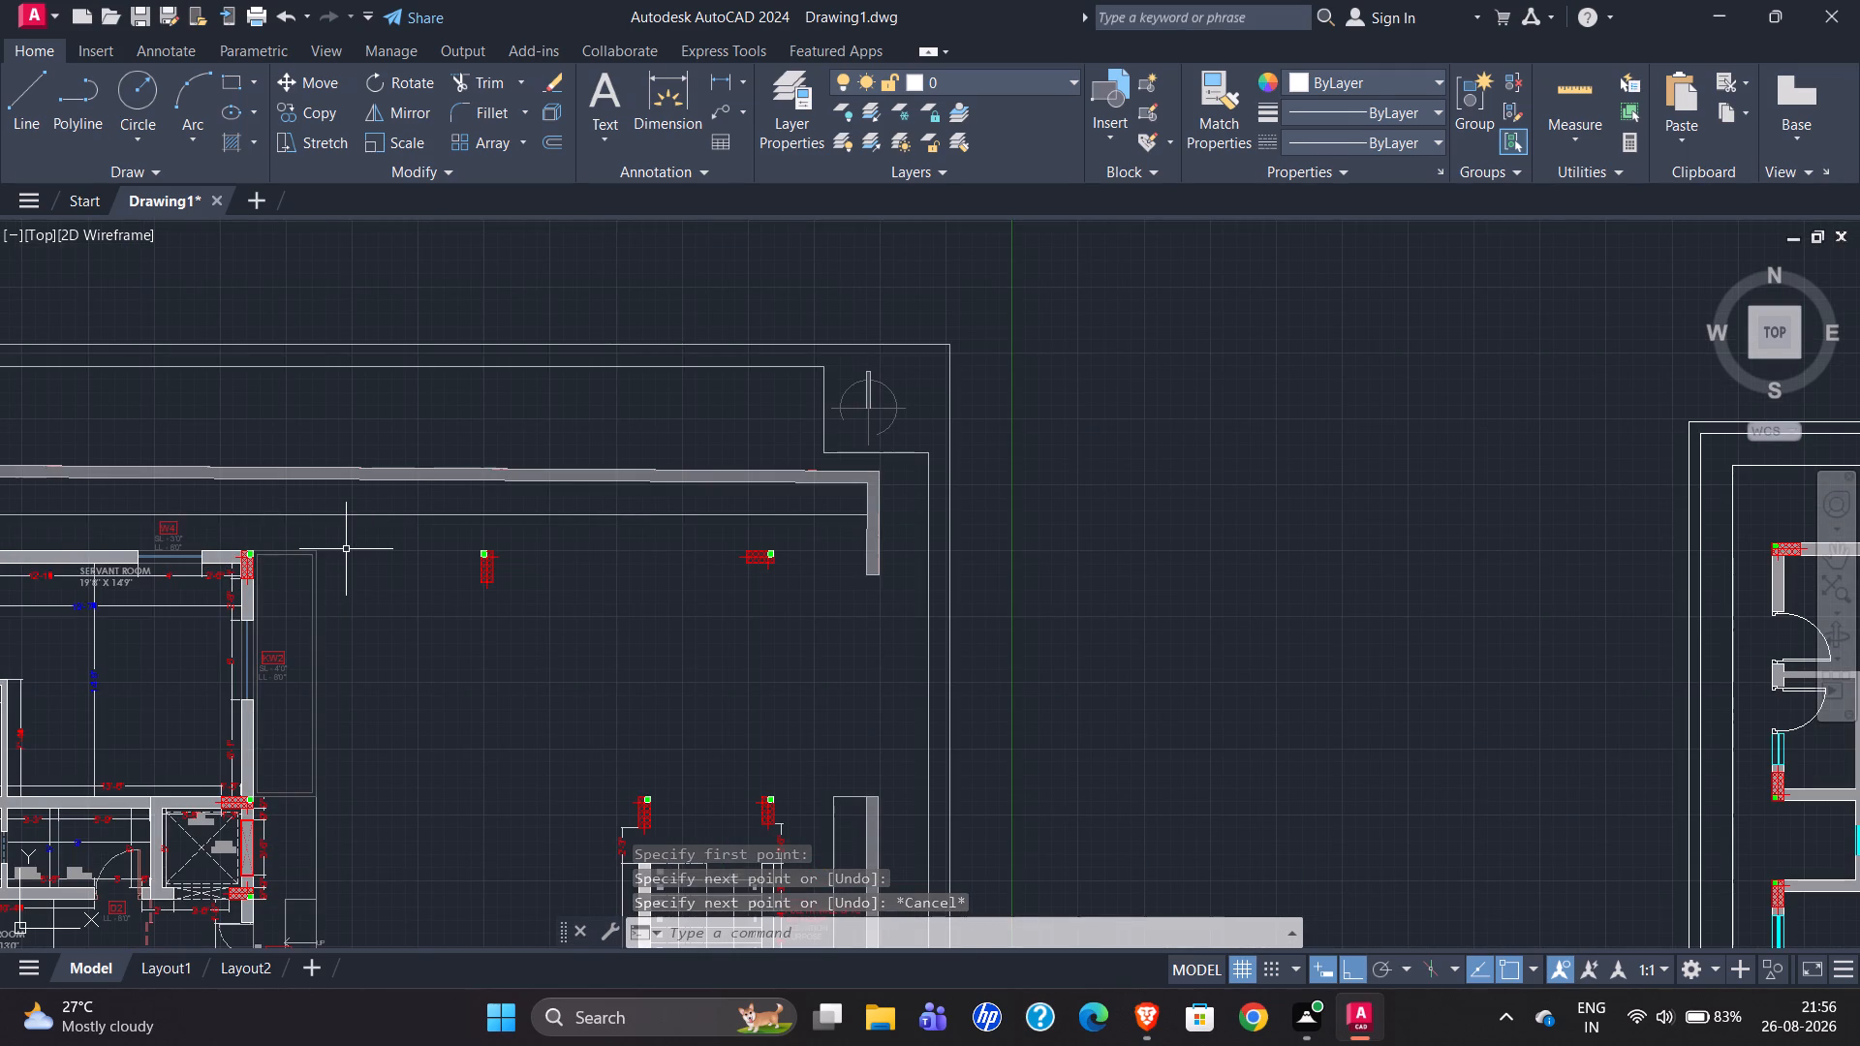
scroll(241, 547, down, 1)
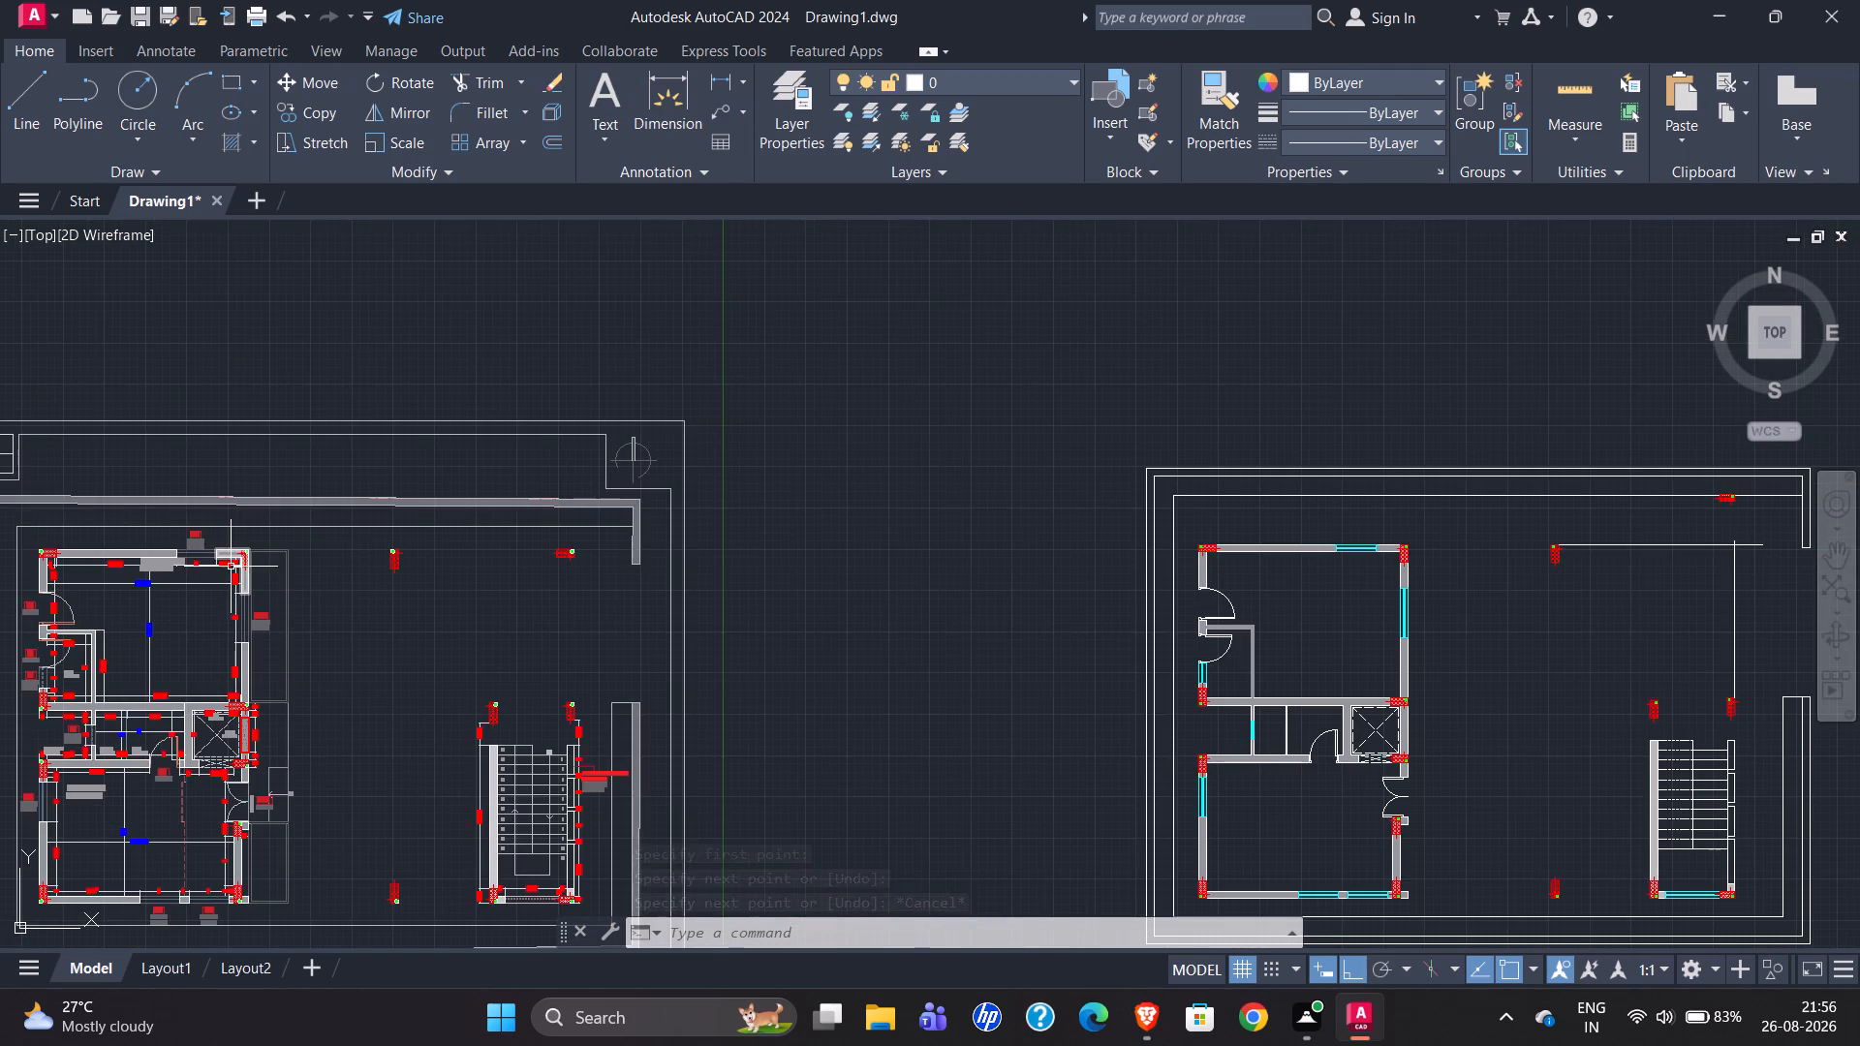
scroll(105, 625, down, 2)
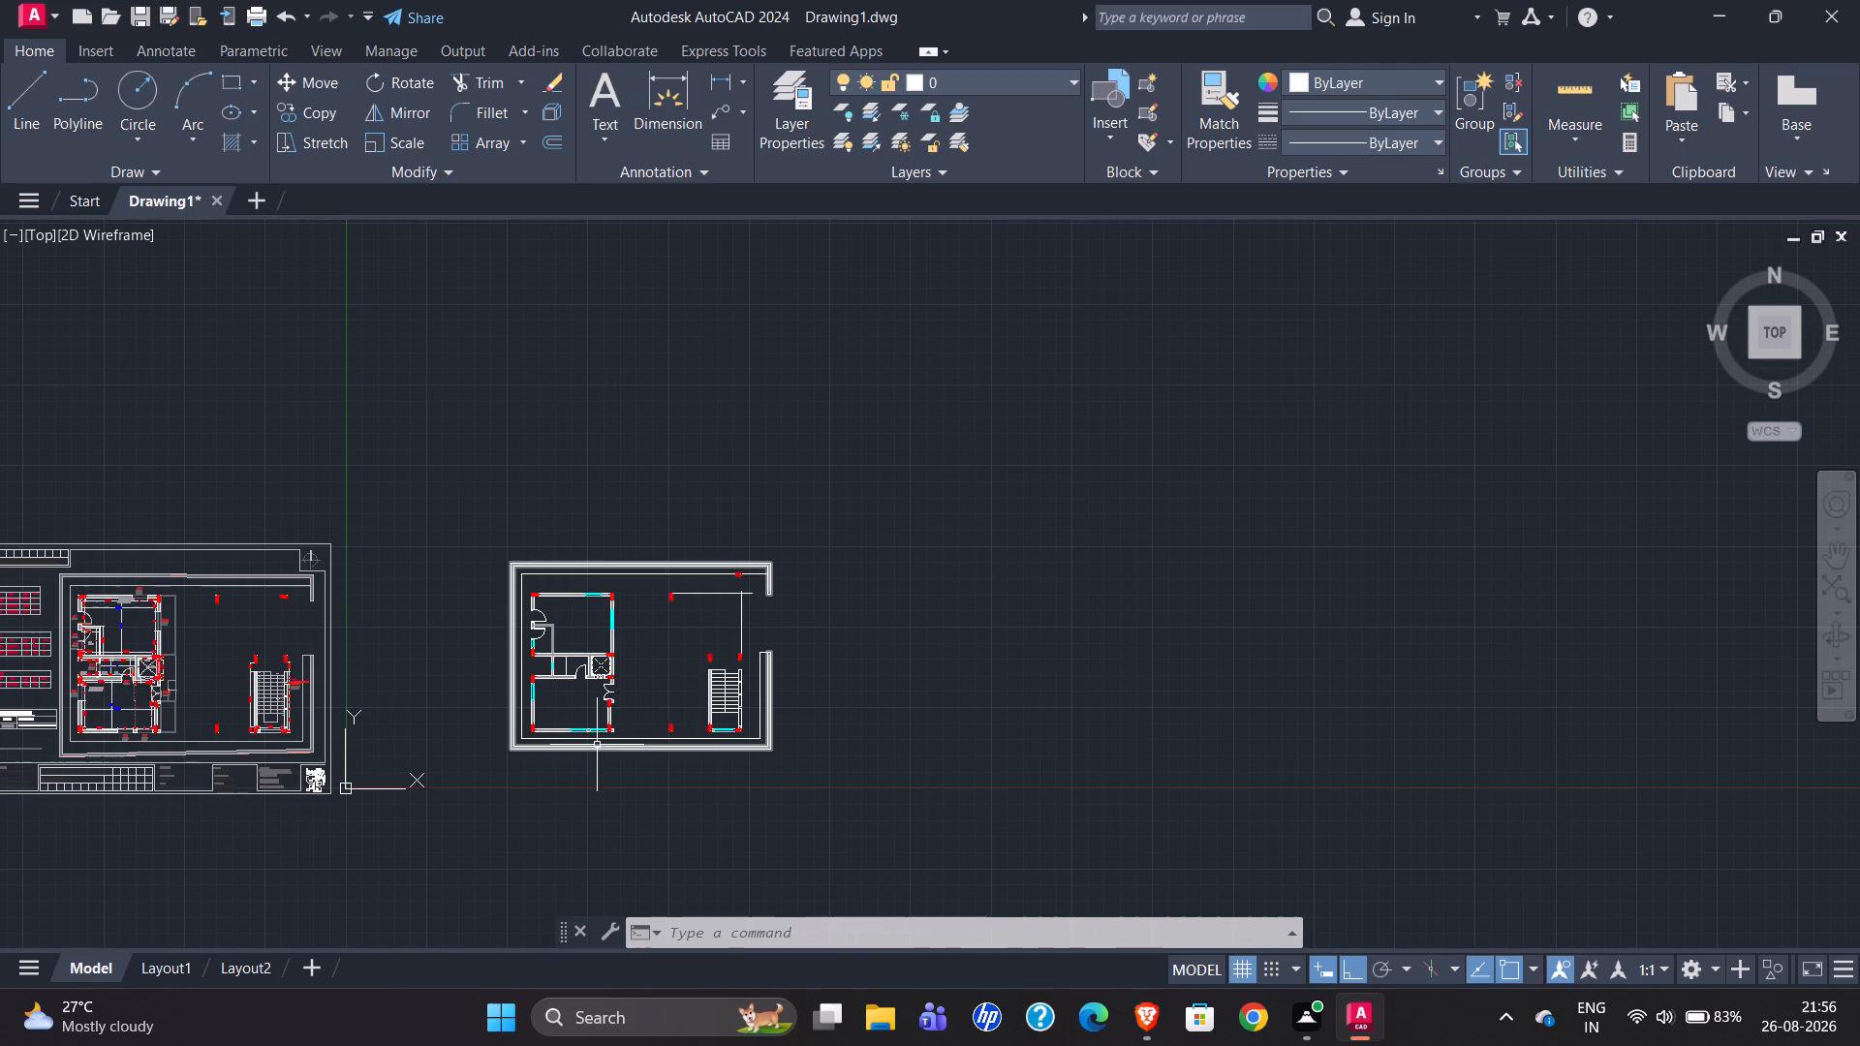
scroll(799, 586, up, 3)
scroll(566, 578, up, 2)
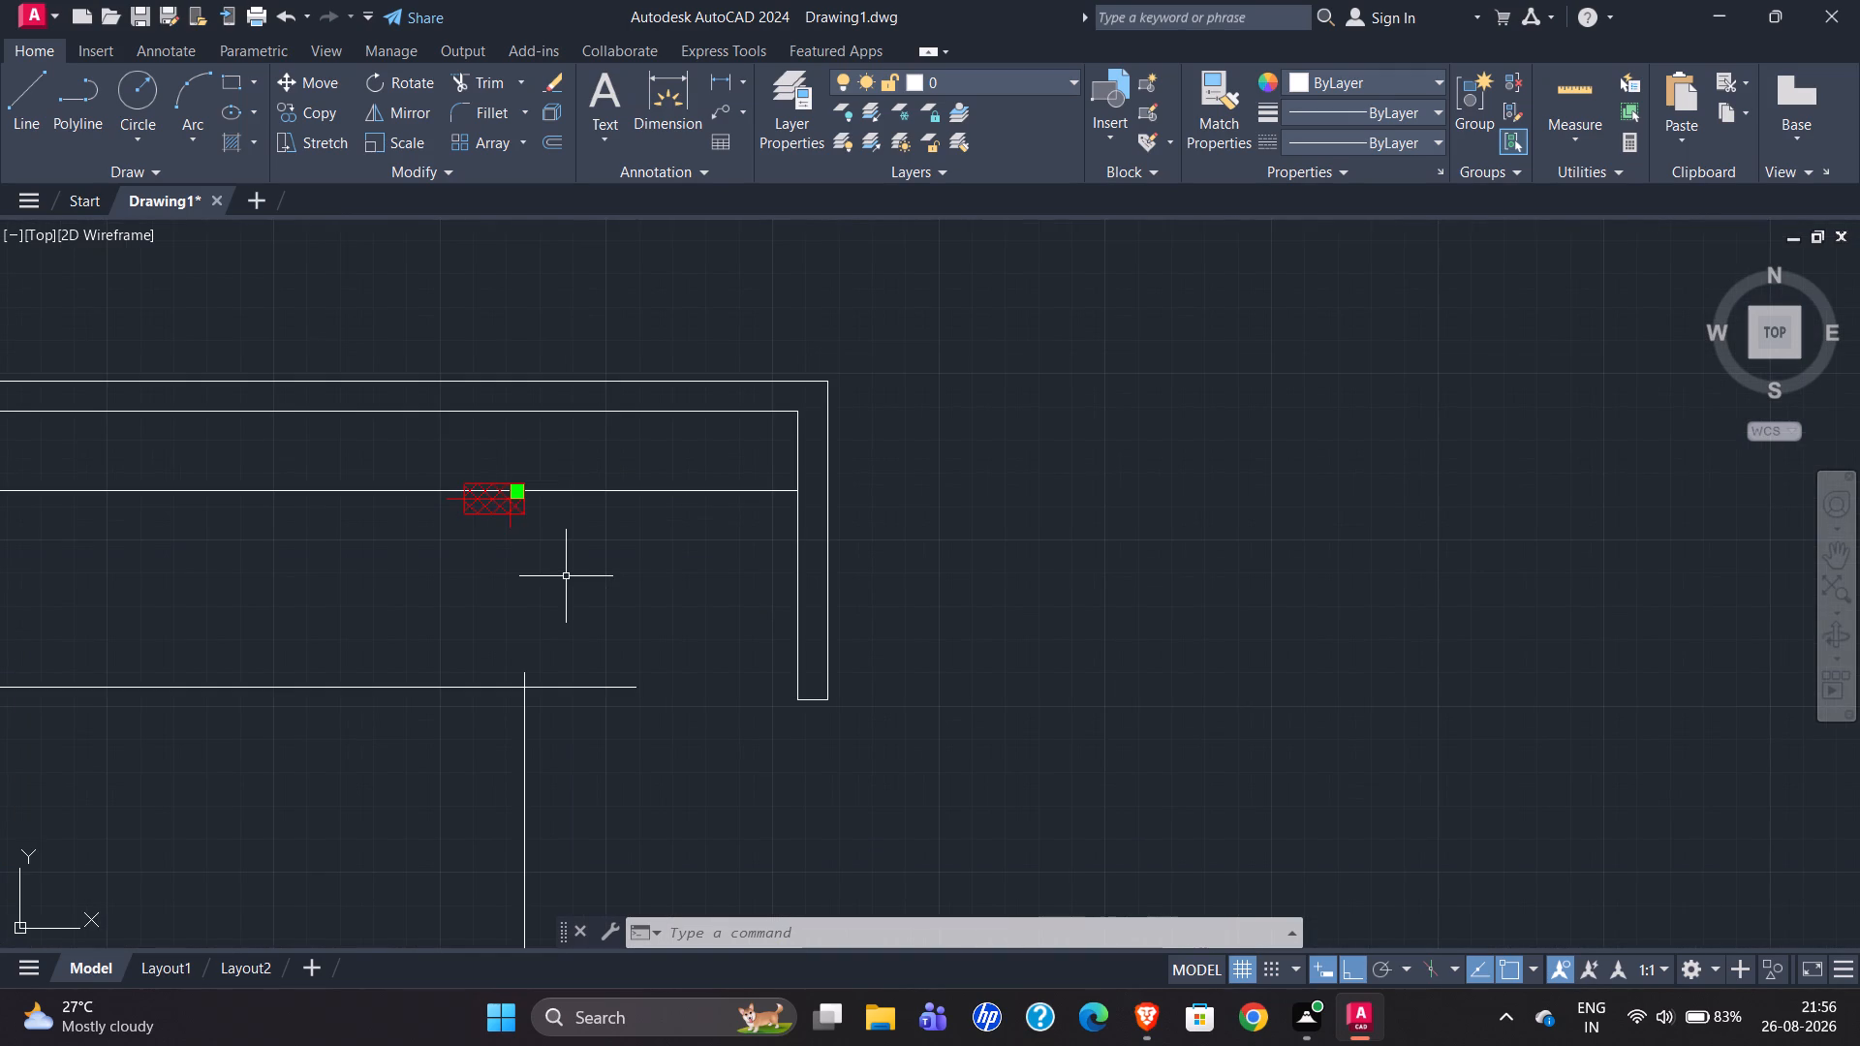
click(433, 455)
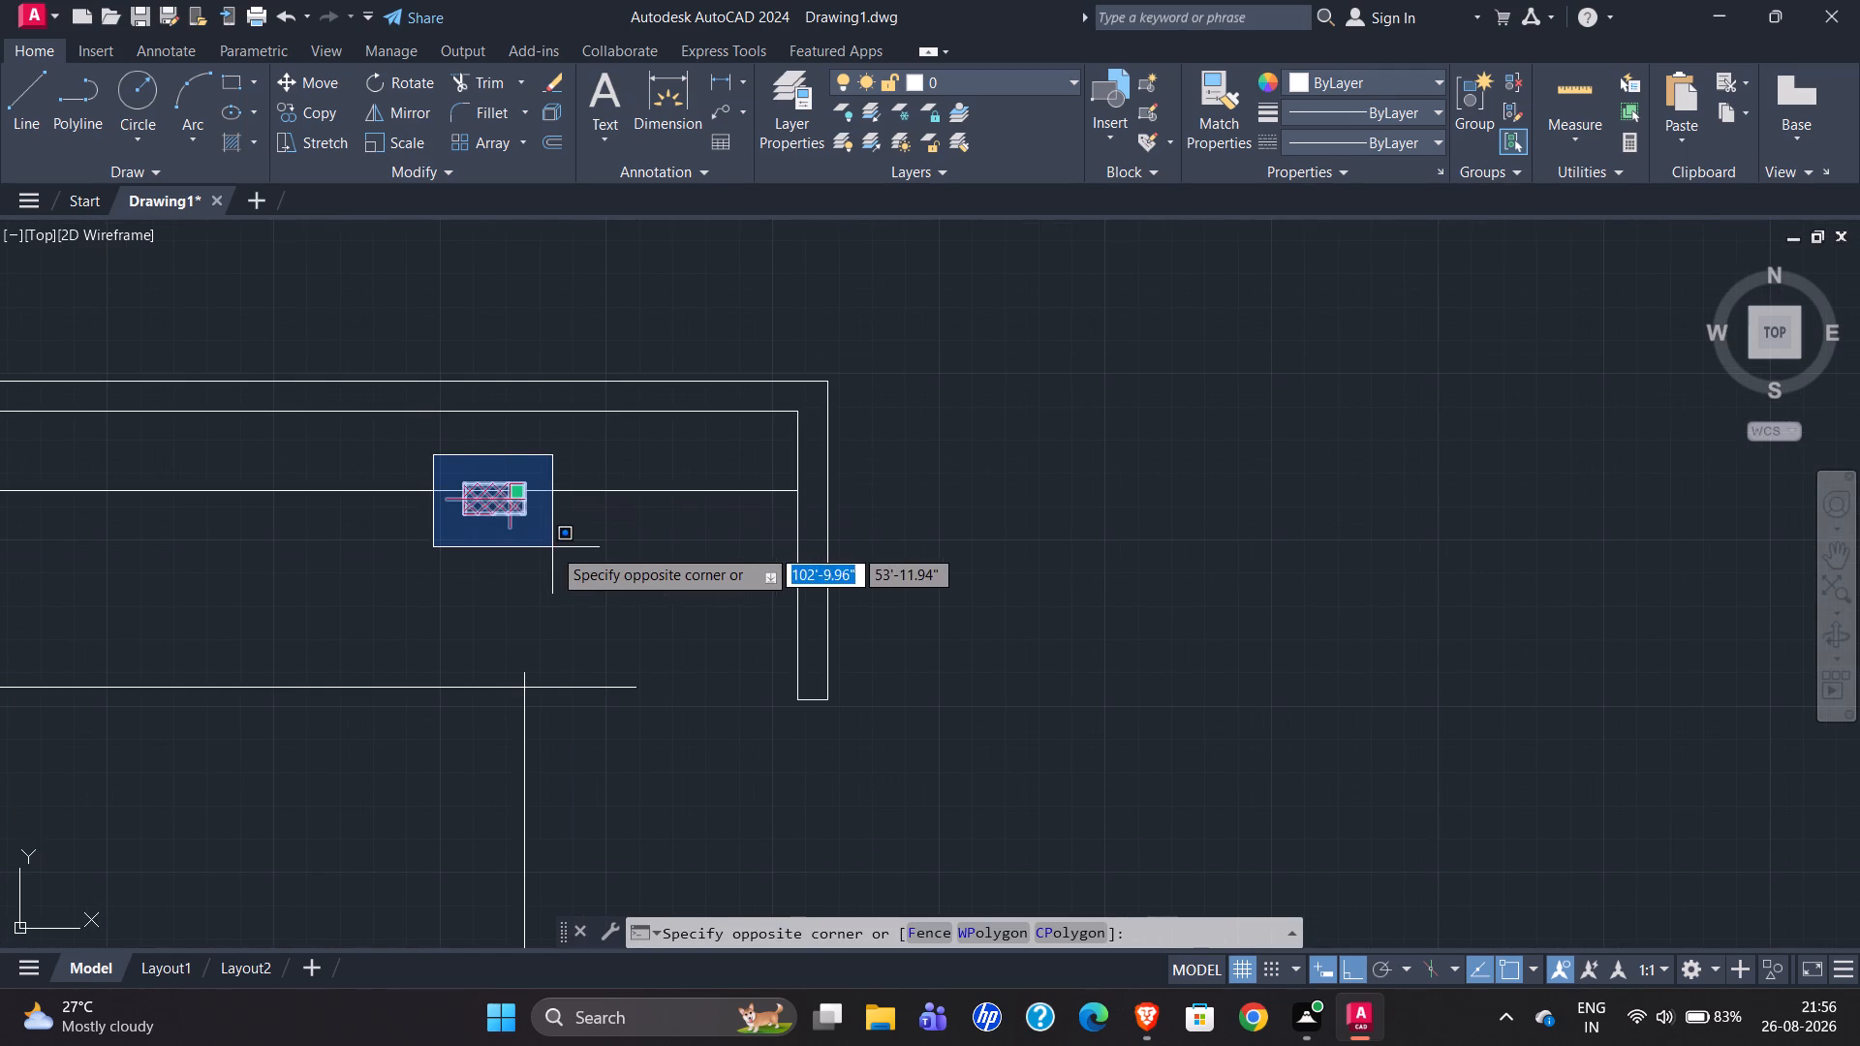
click(552, 547)
key(m)
key(Return)
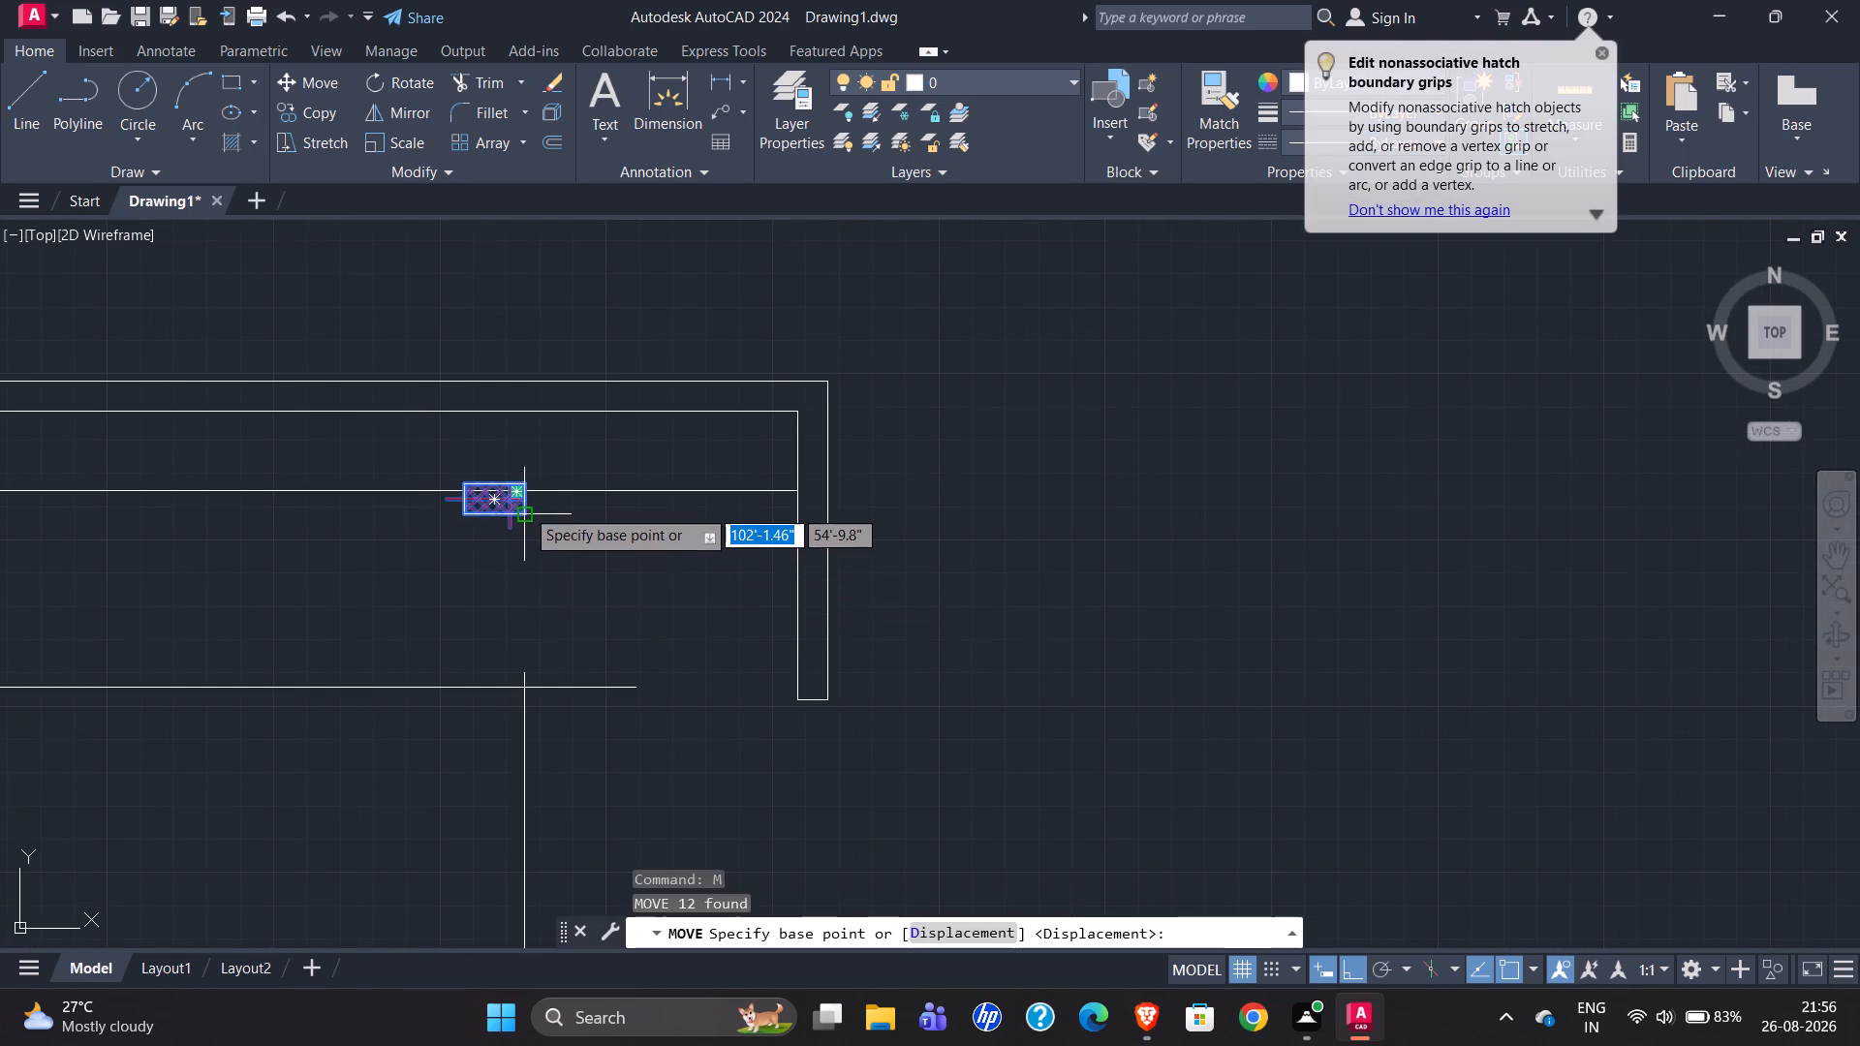
scroll(526, 487, up, 4)
click(495, 461)
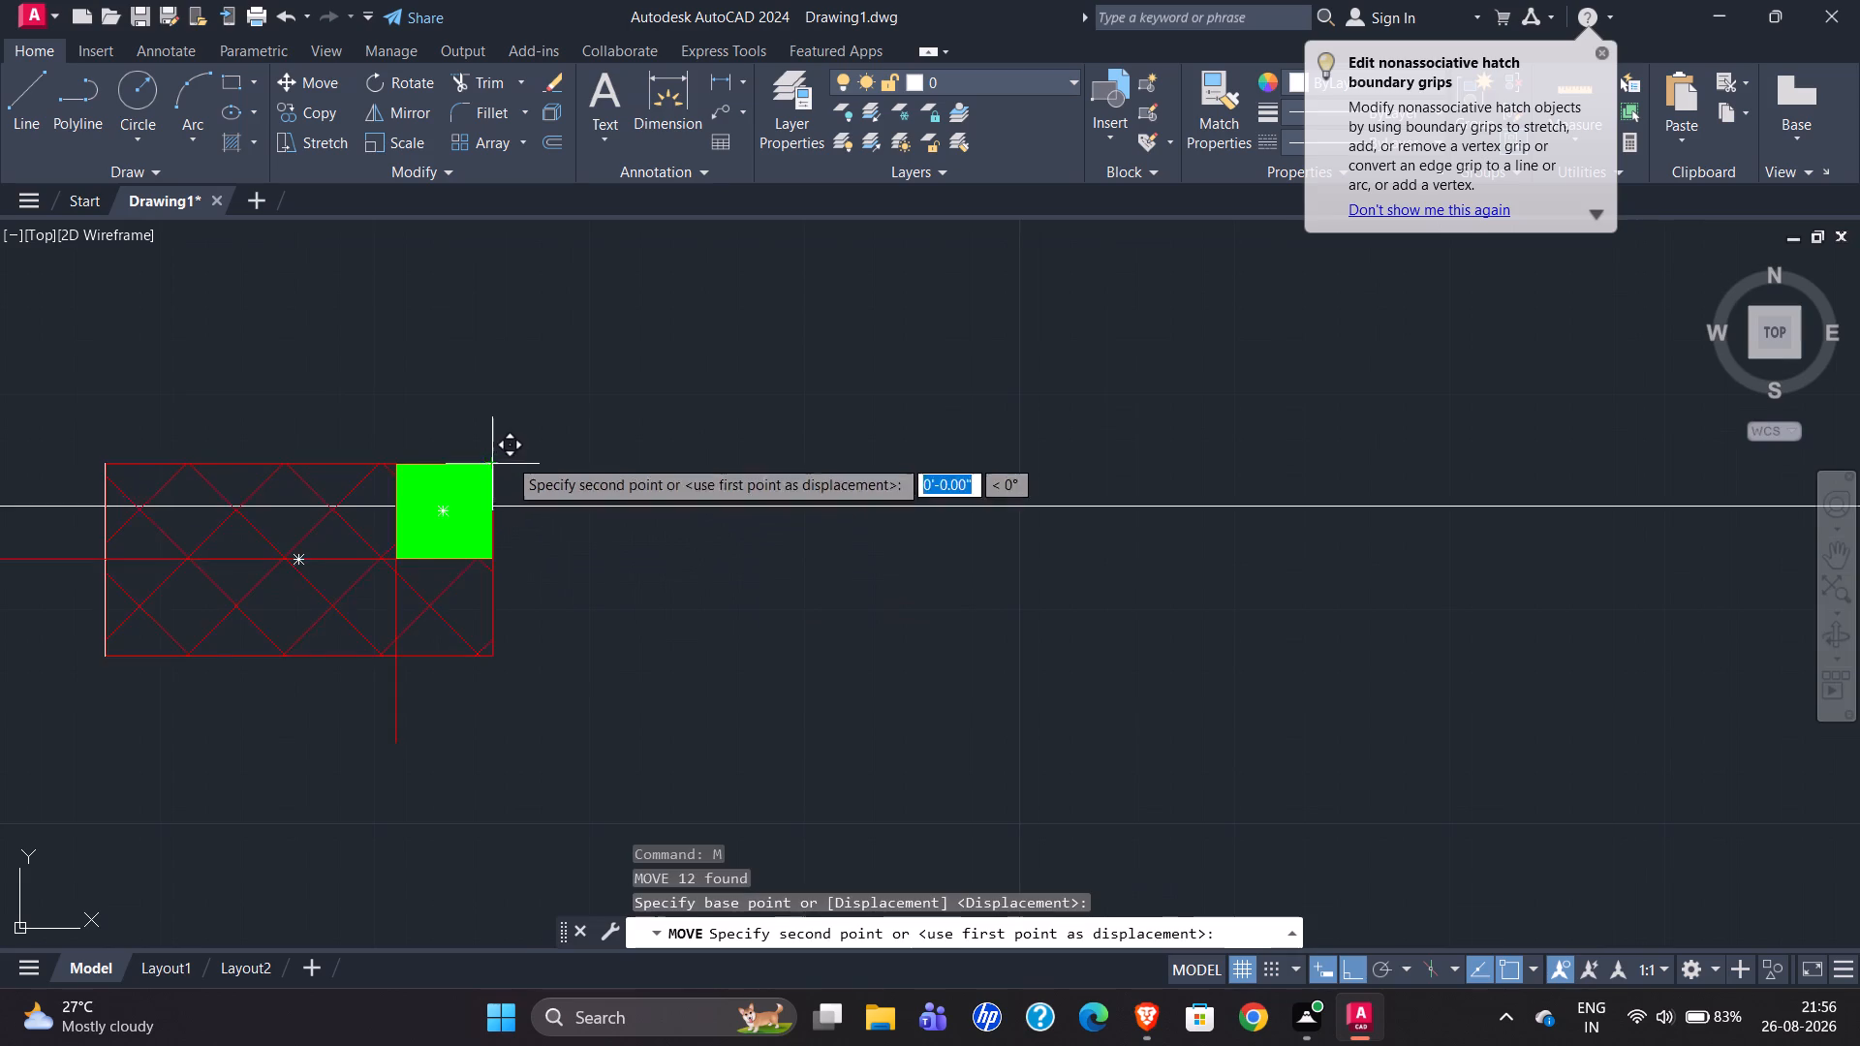
scroll(616, 396, down, 4)
scroll(583, 605, up, 5)
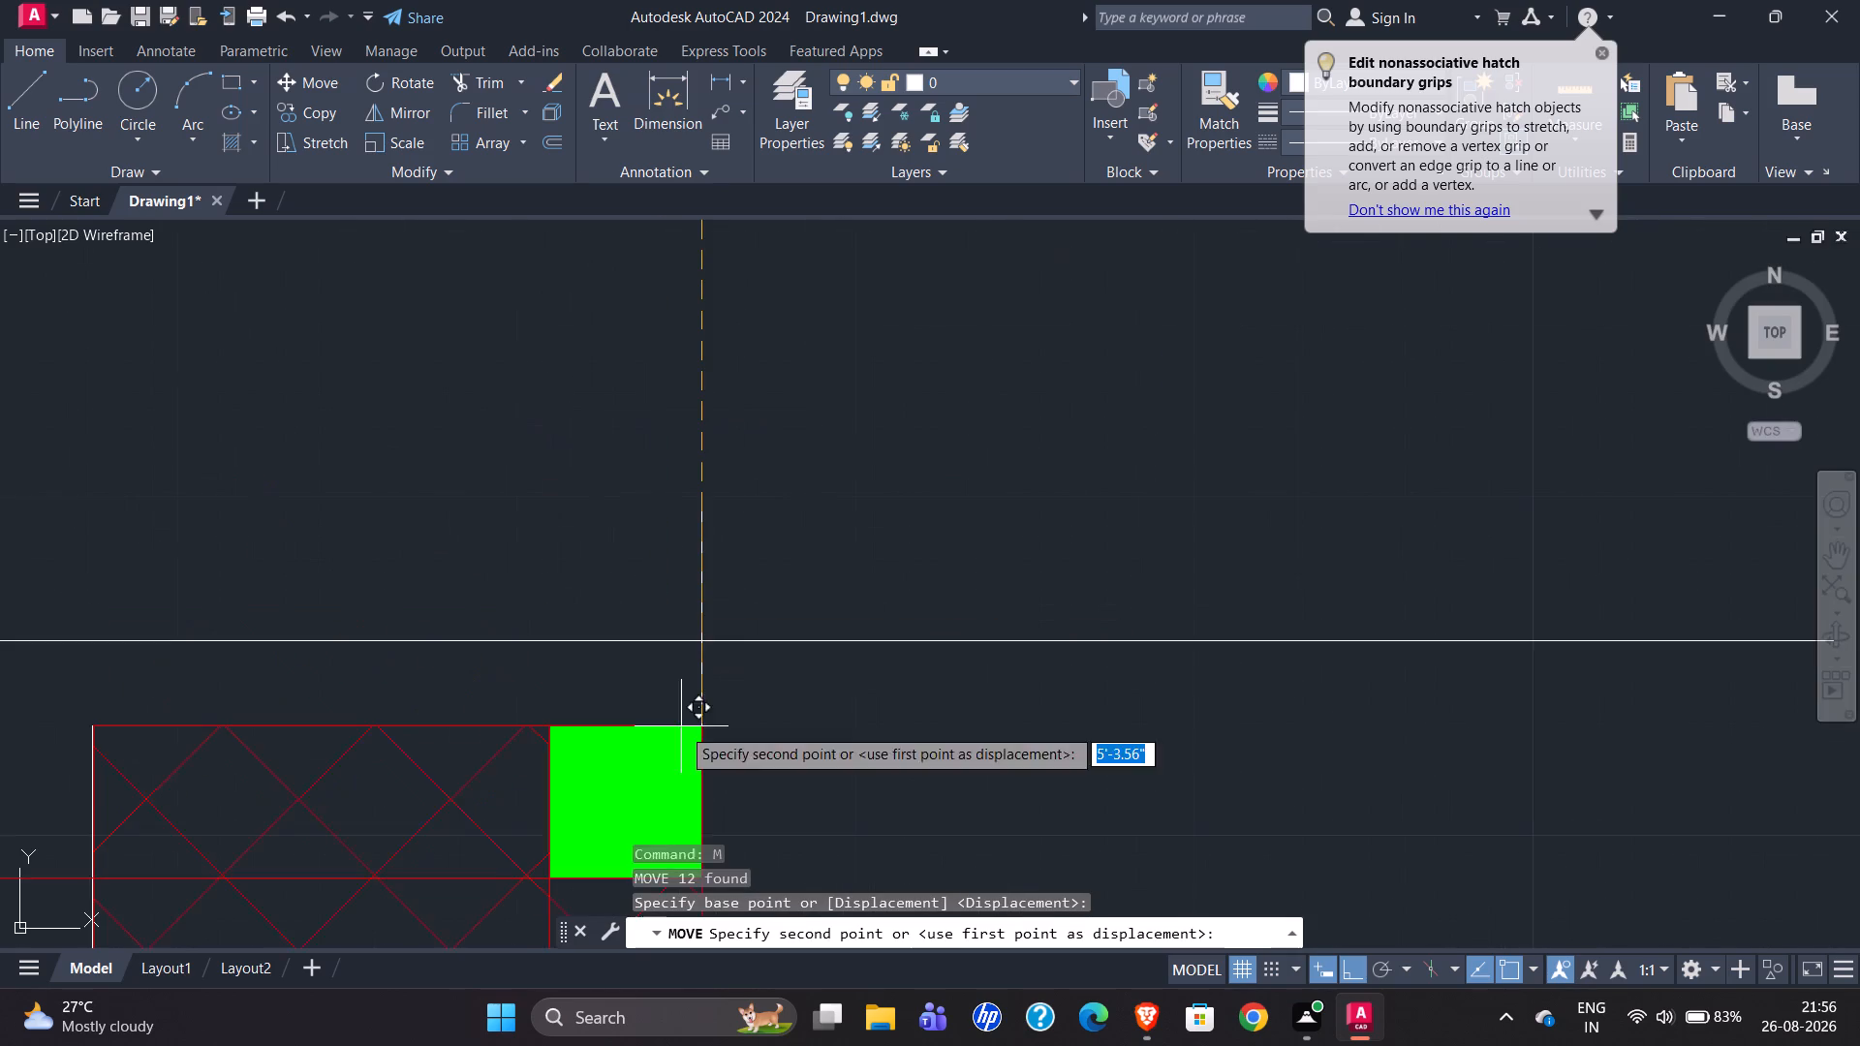
click(700, 644)
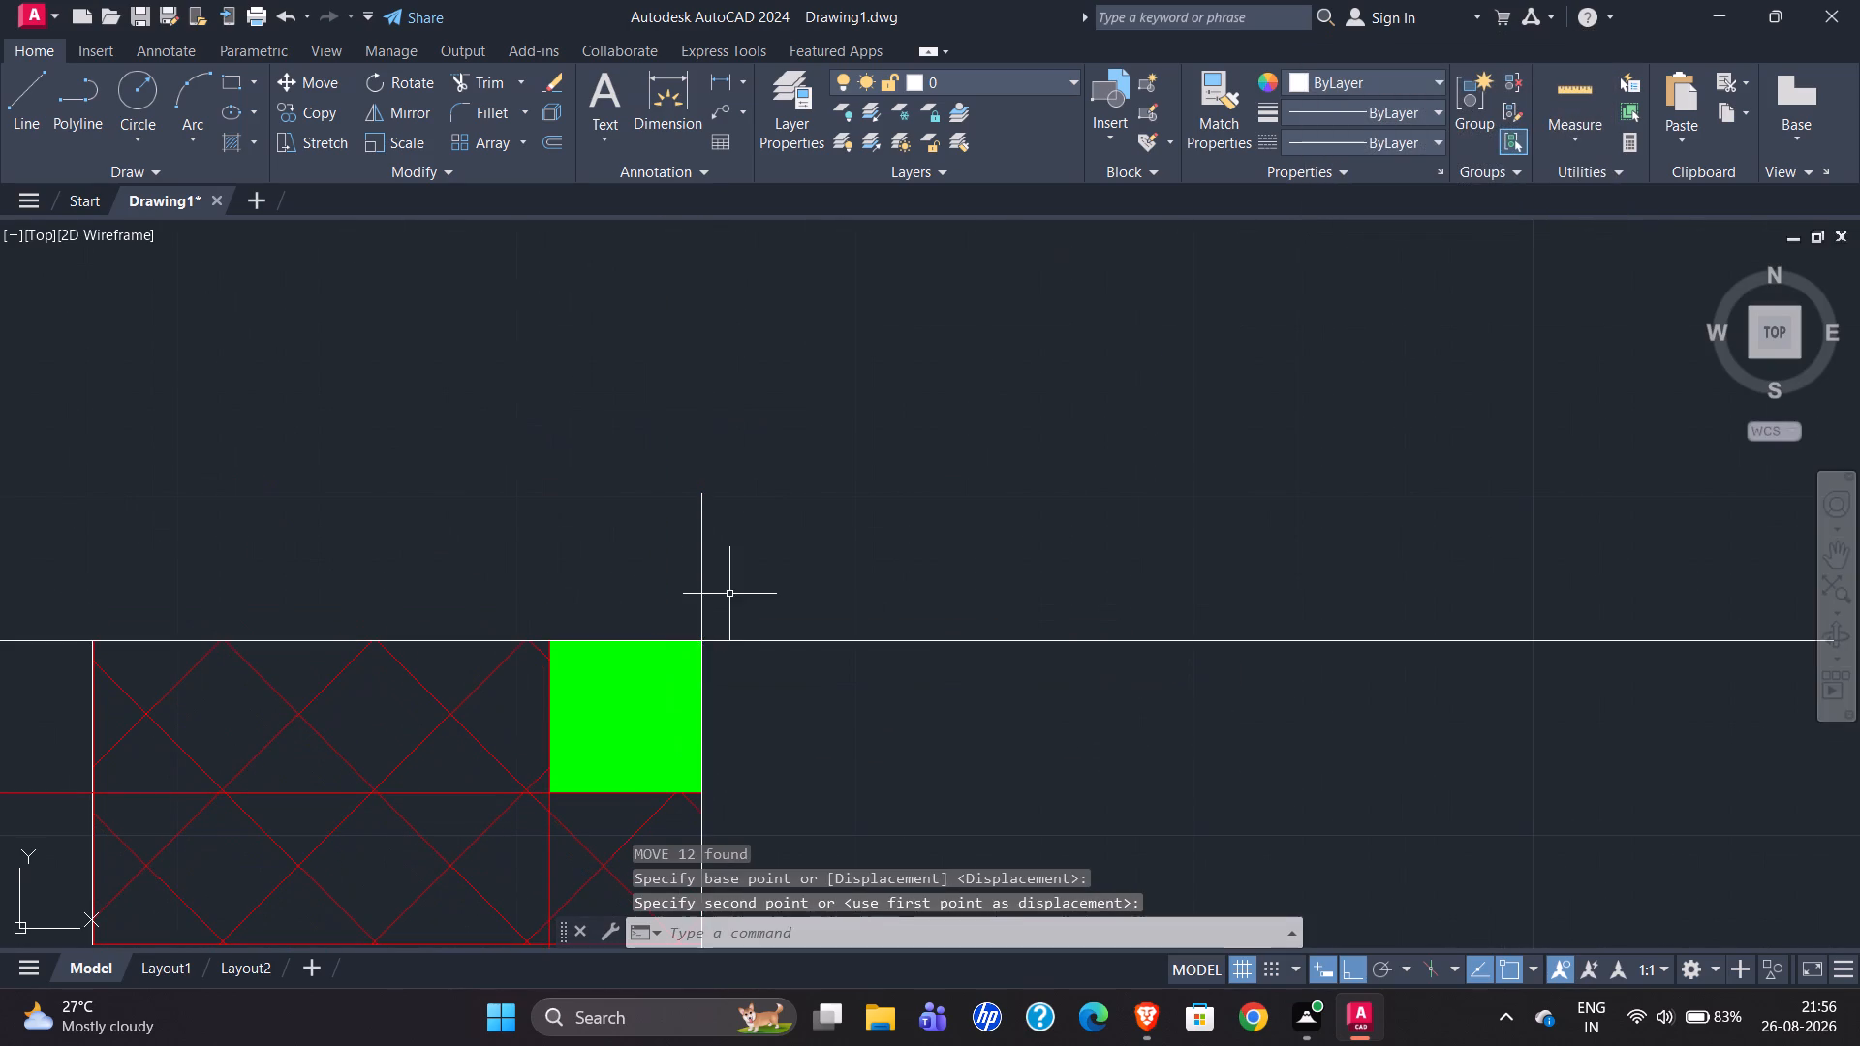
Erase the vertical and horizontal guide lines at the moved column.
scroll(818, 416, down, 5)
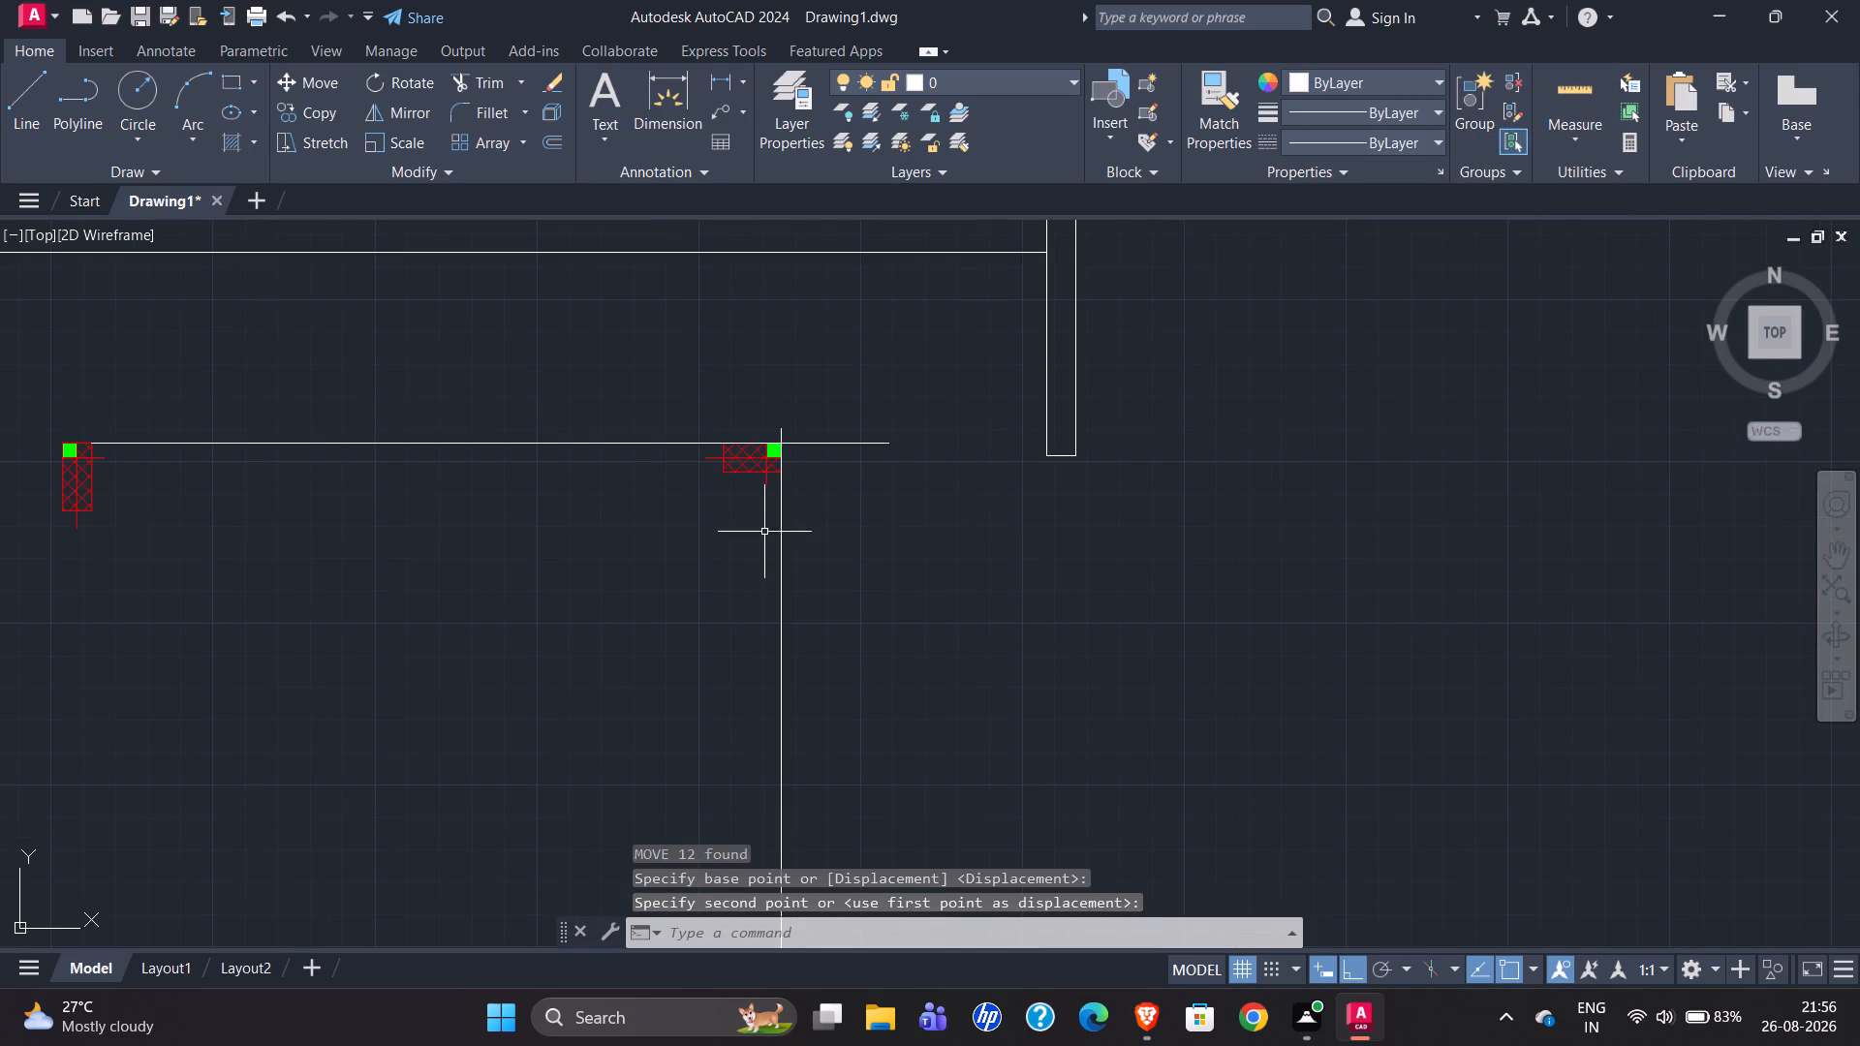
click(780, 534)
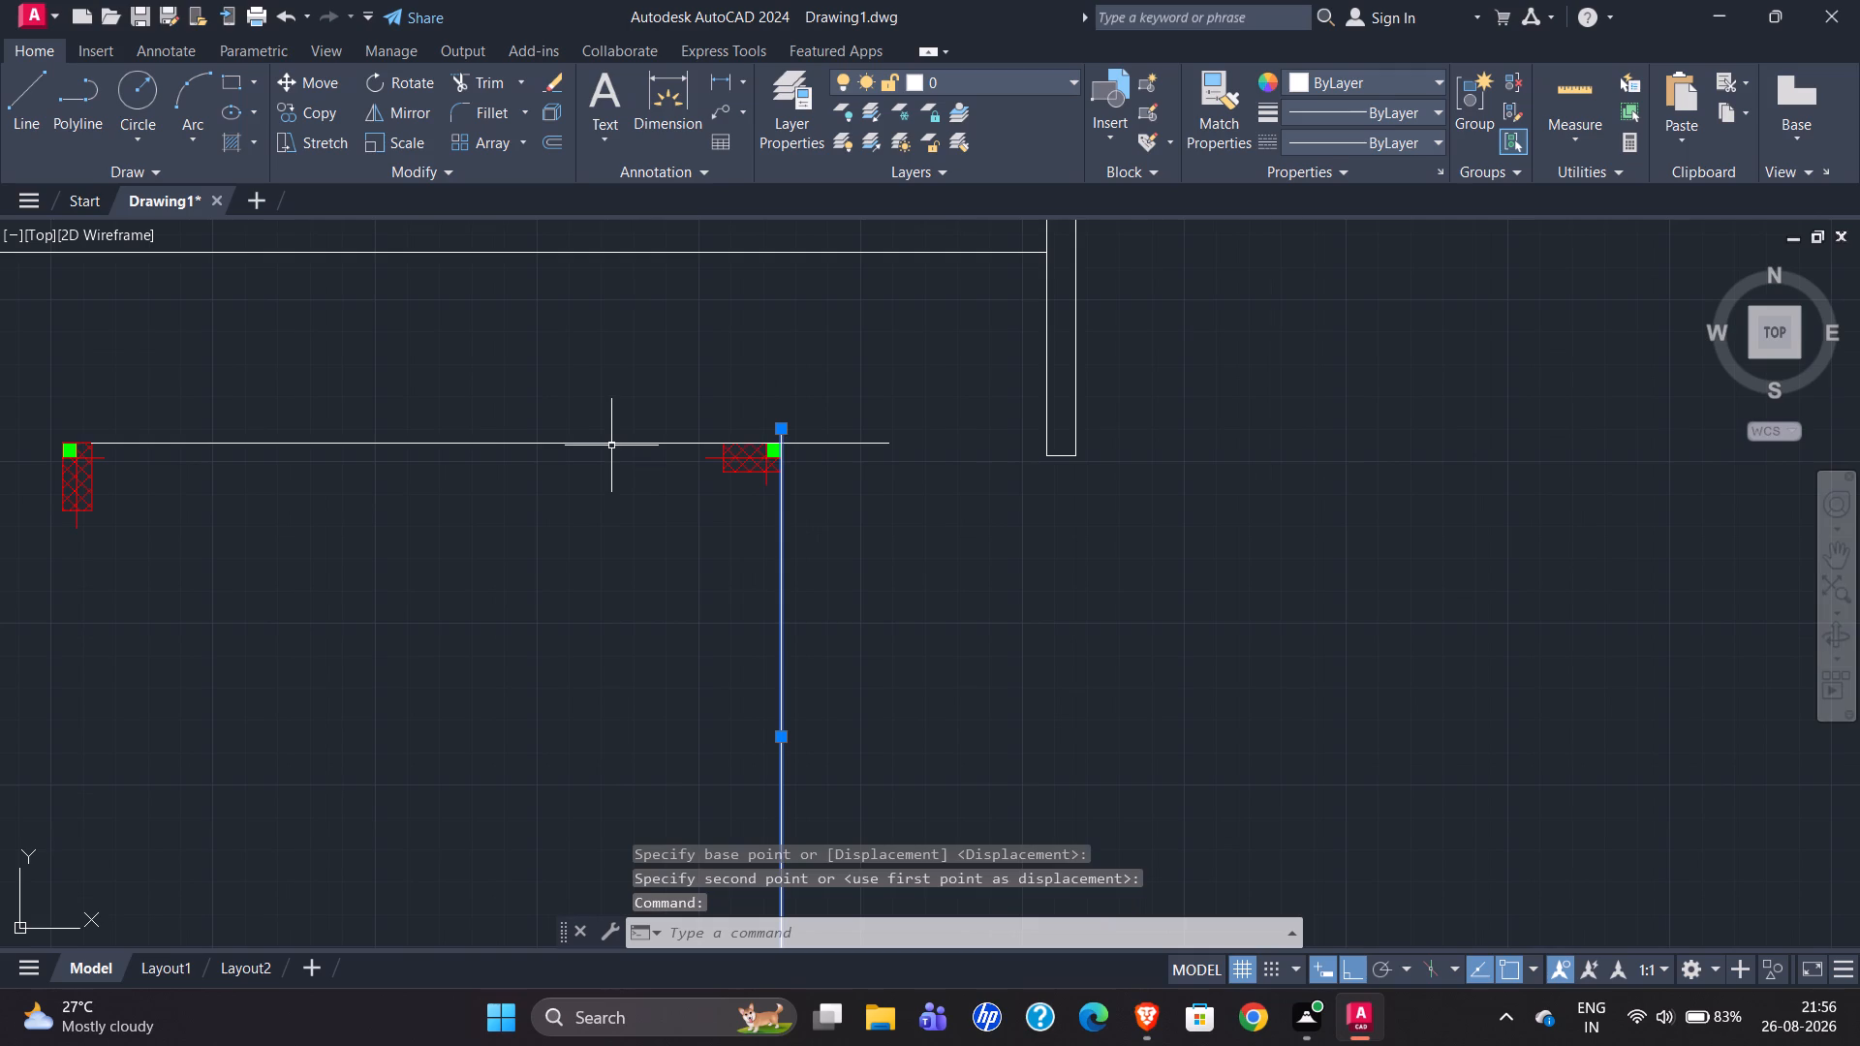
click(611, 446)
key(Delete)
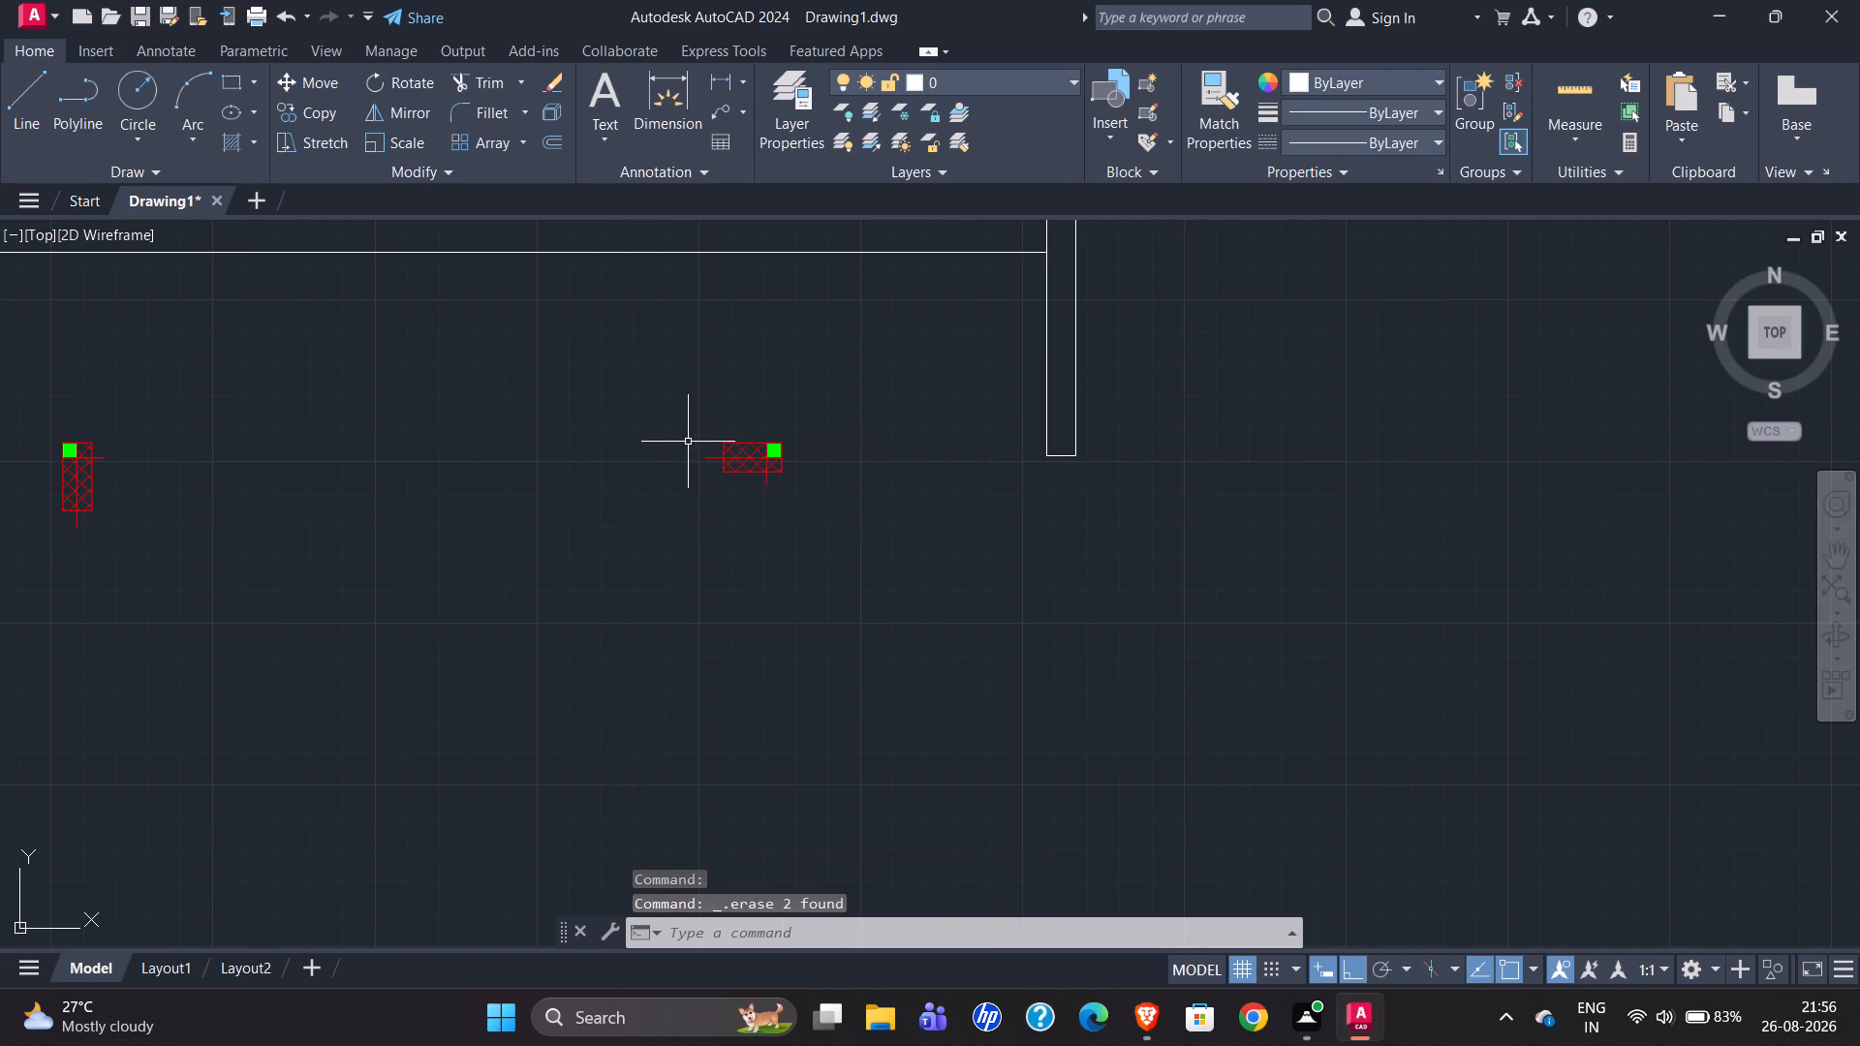
Examine the reference plan's lower staircase wall and corner columns against the redrawn plan.
scroll(679, 425, down, 3)
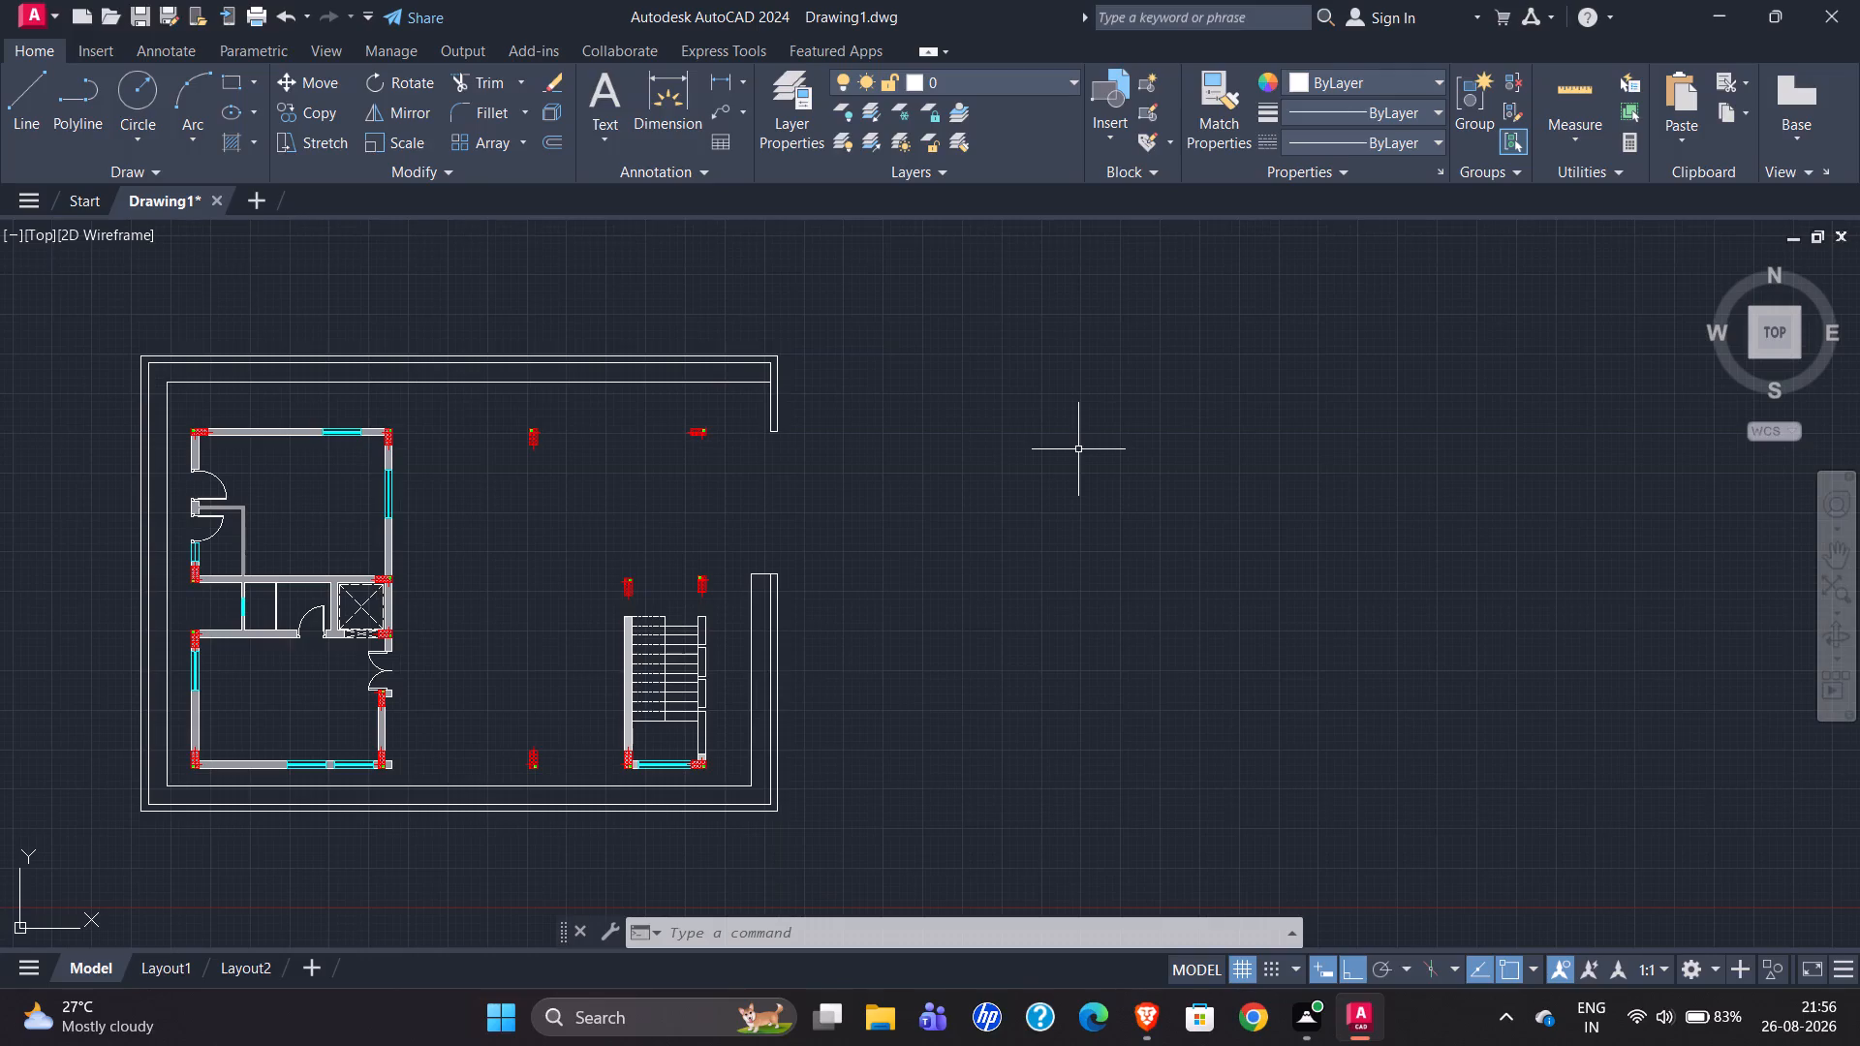
scroll(1231, 398, down, 1)
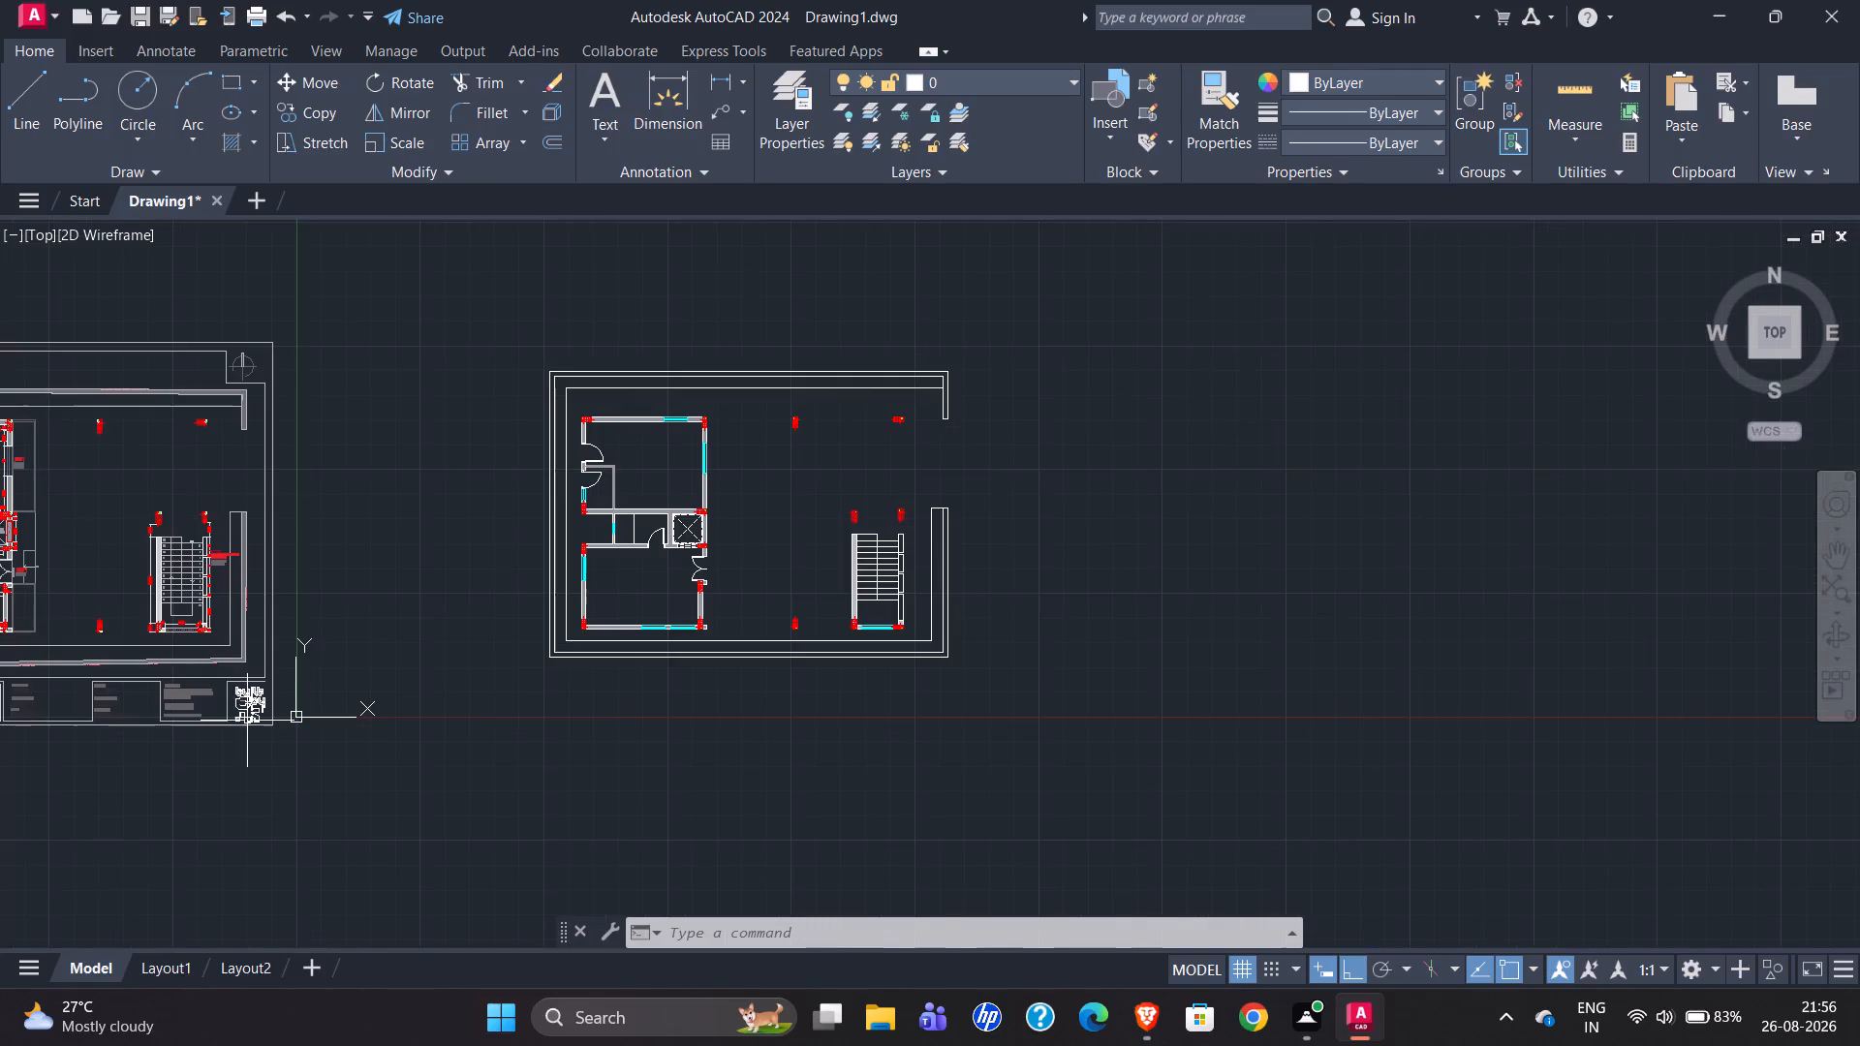
scroll(100, 611, up, 2)
scroll(274, 682, up, 3)
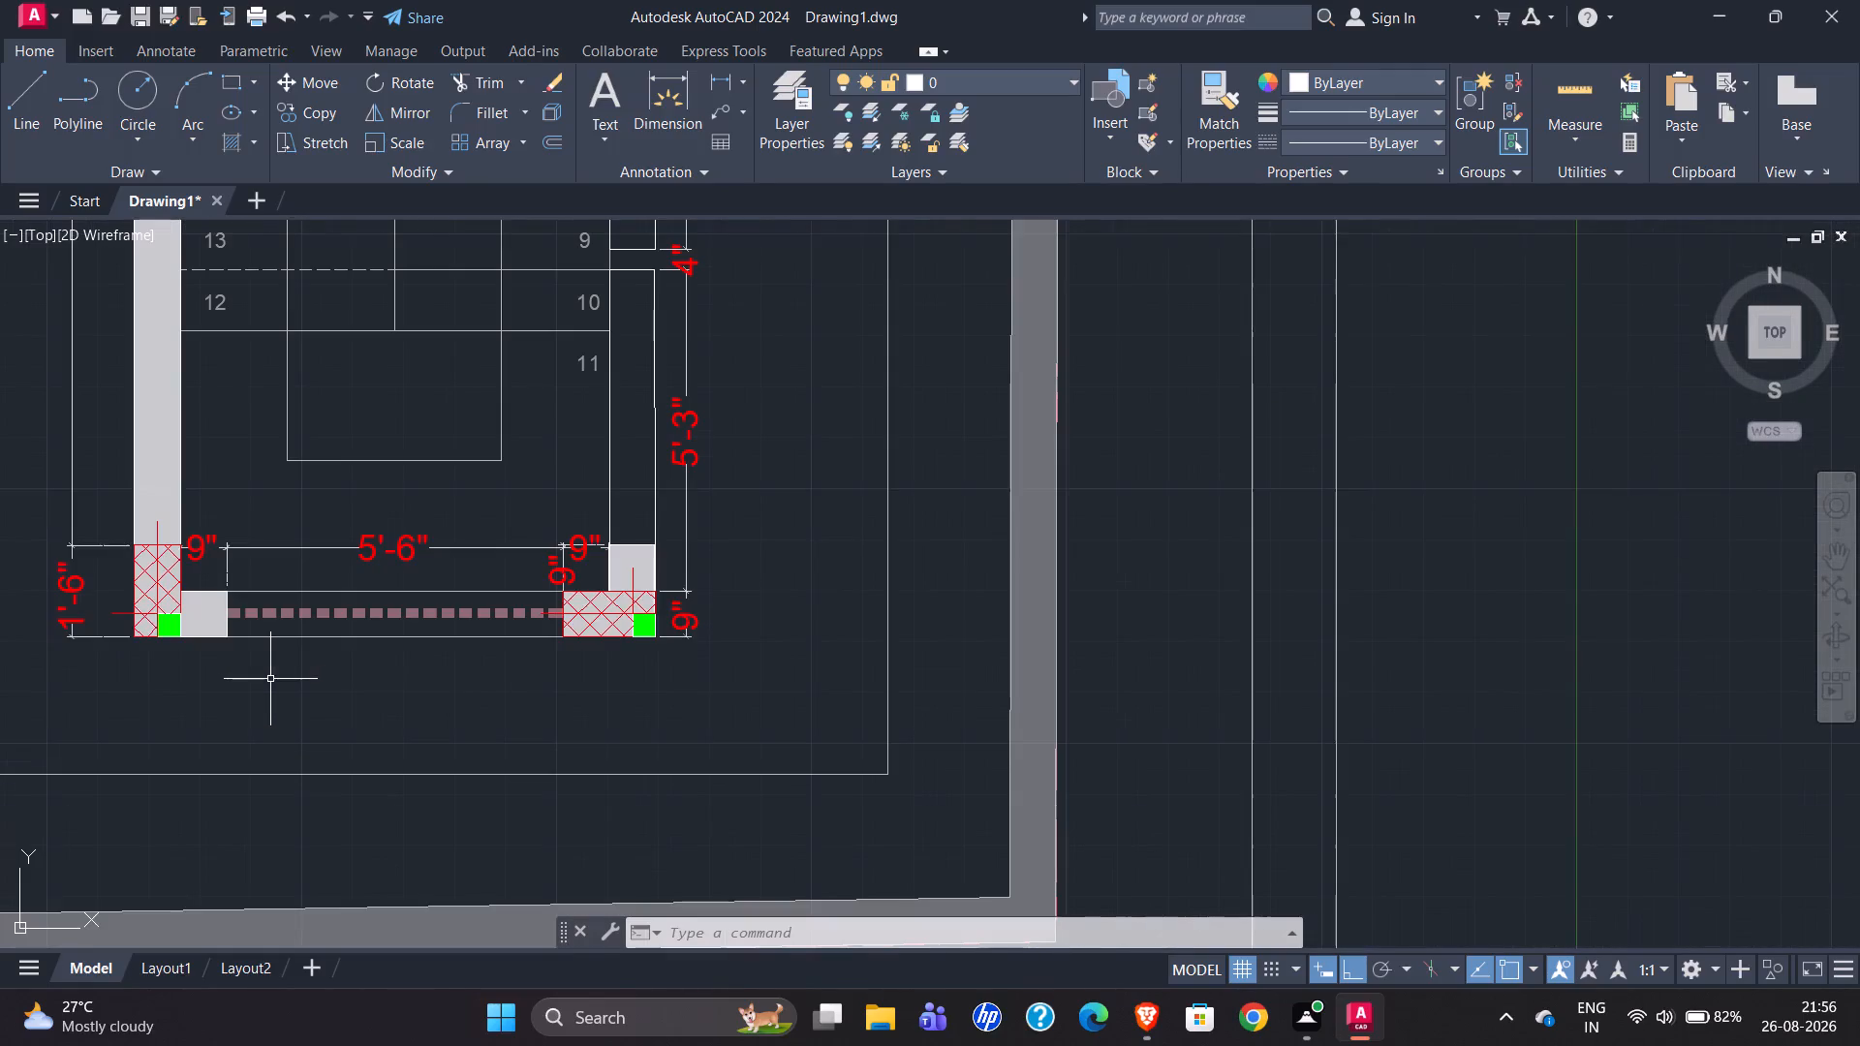
scroll(52, 664, down, 4)
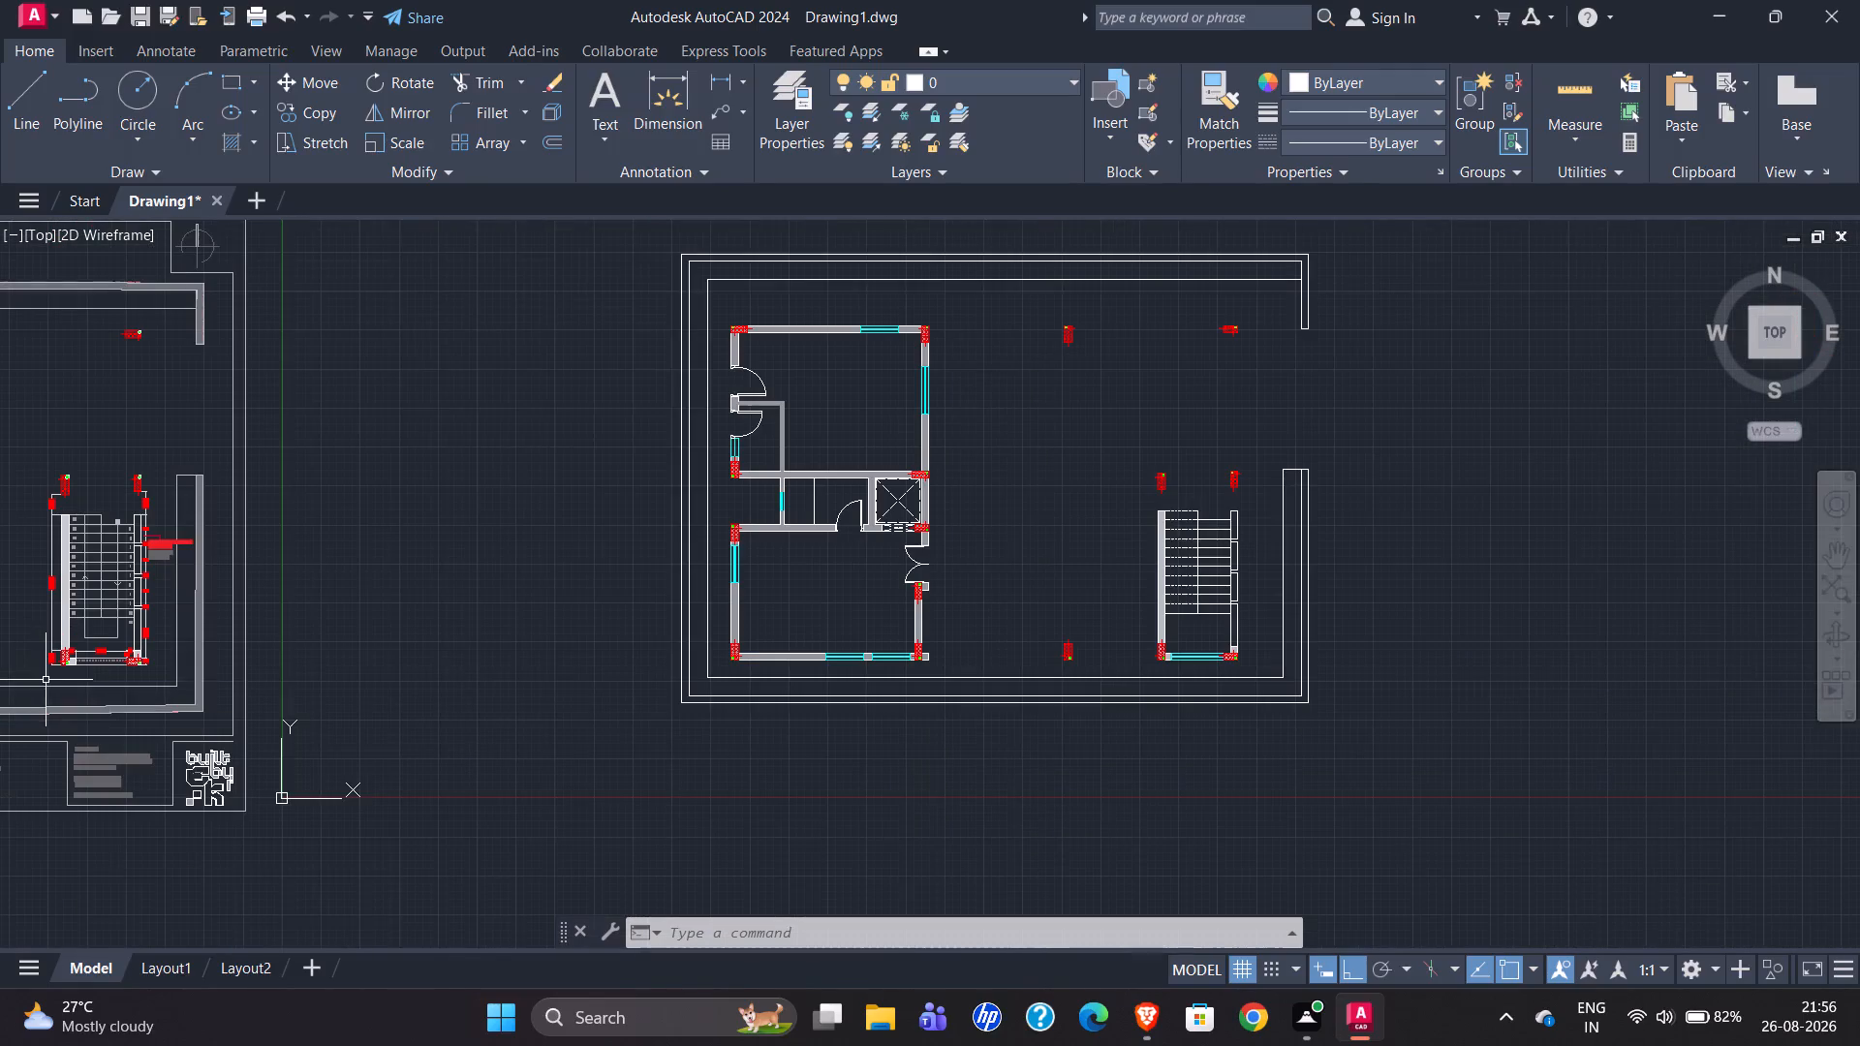
Examine the reference plan's staircase treads, numbering and walking line against the redrawn staircase.
scroll(1225, 603, up, 3)
scroll(1216, 610, down, 3)
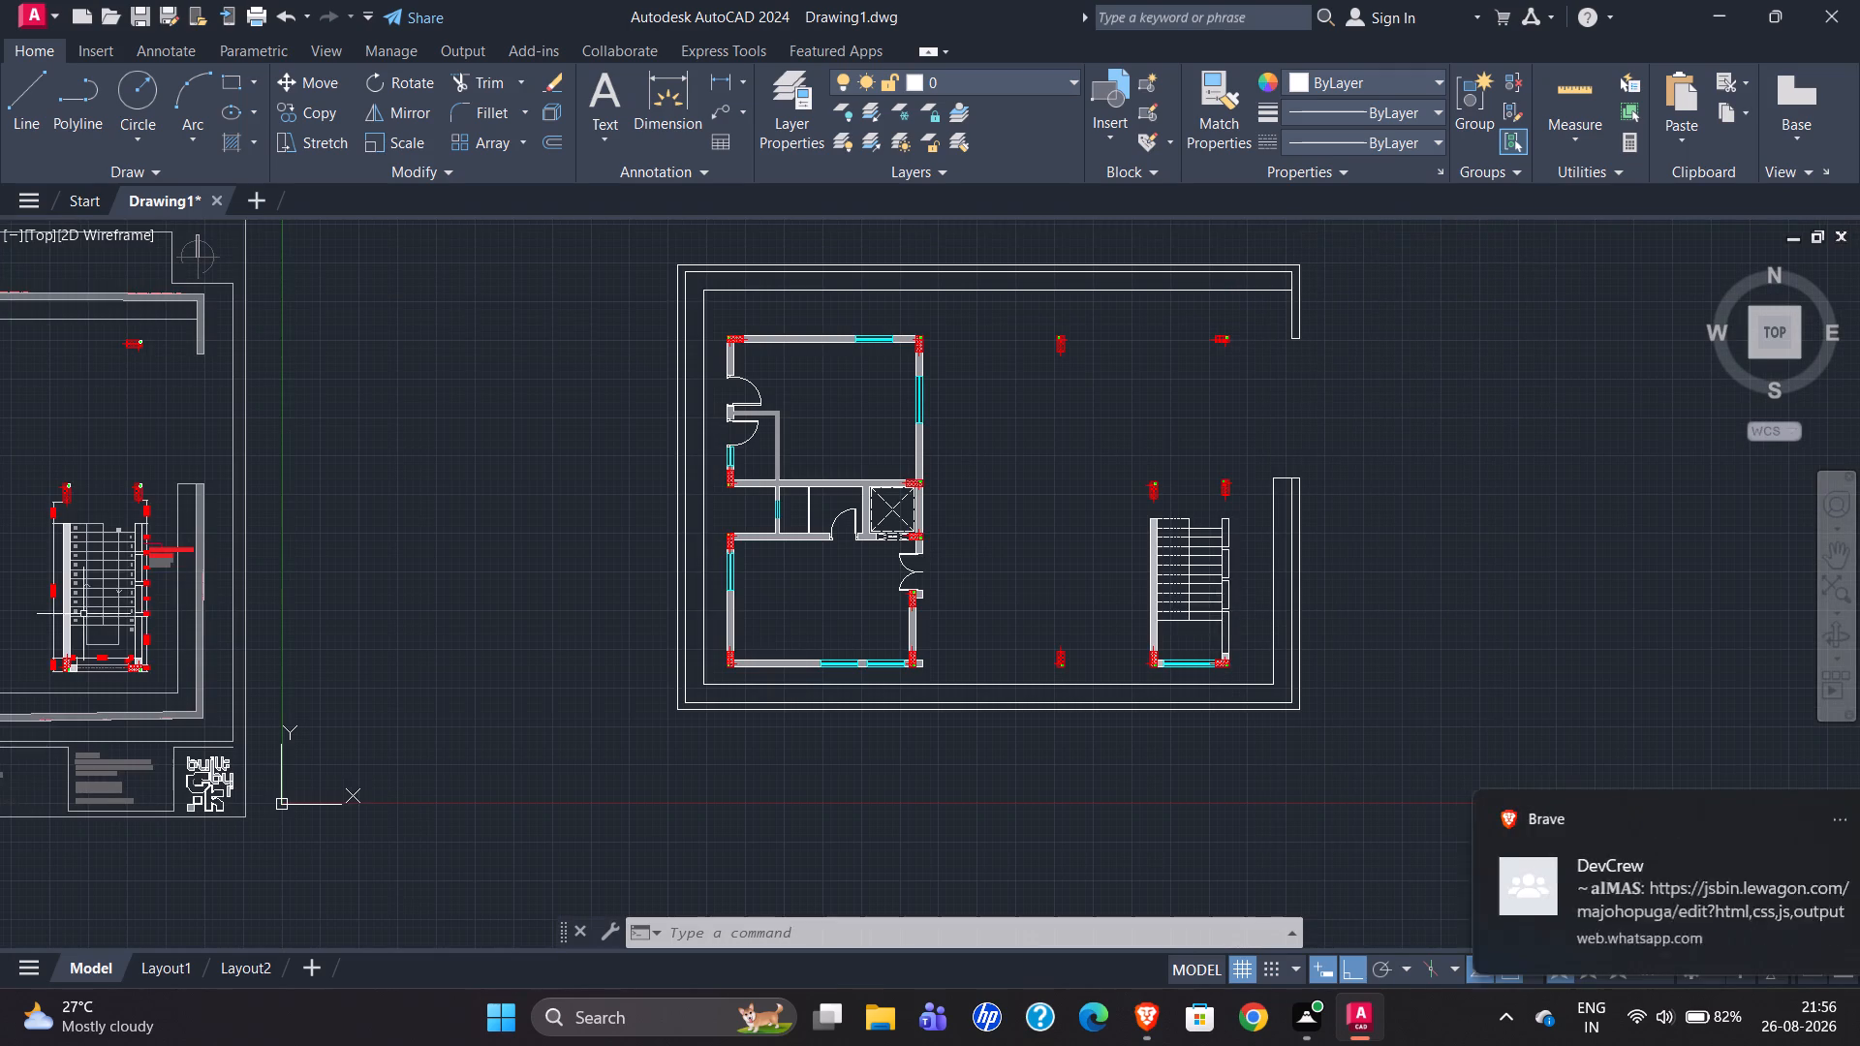
scroll(54, 595, up, 2)
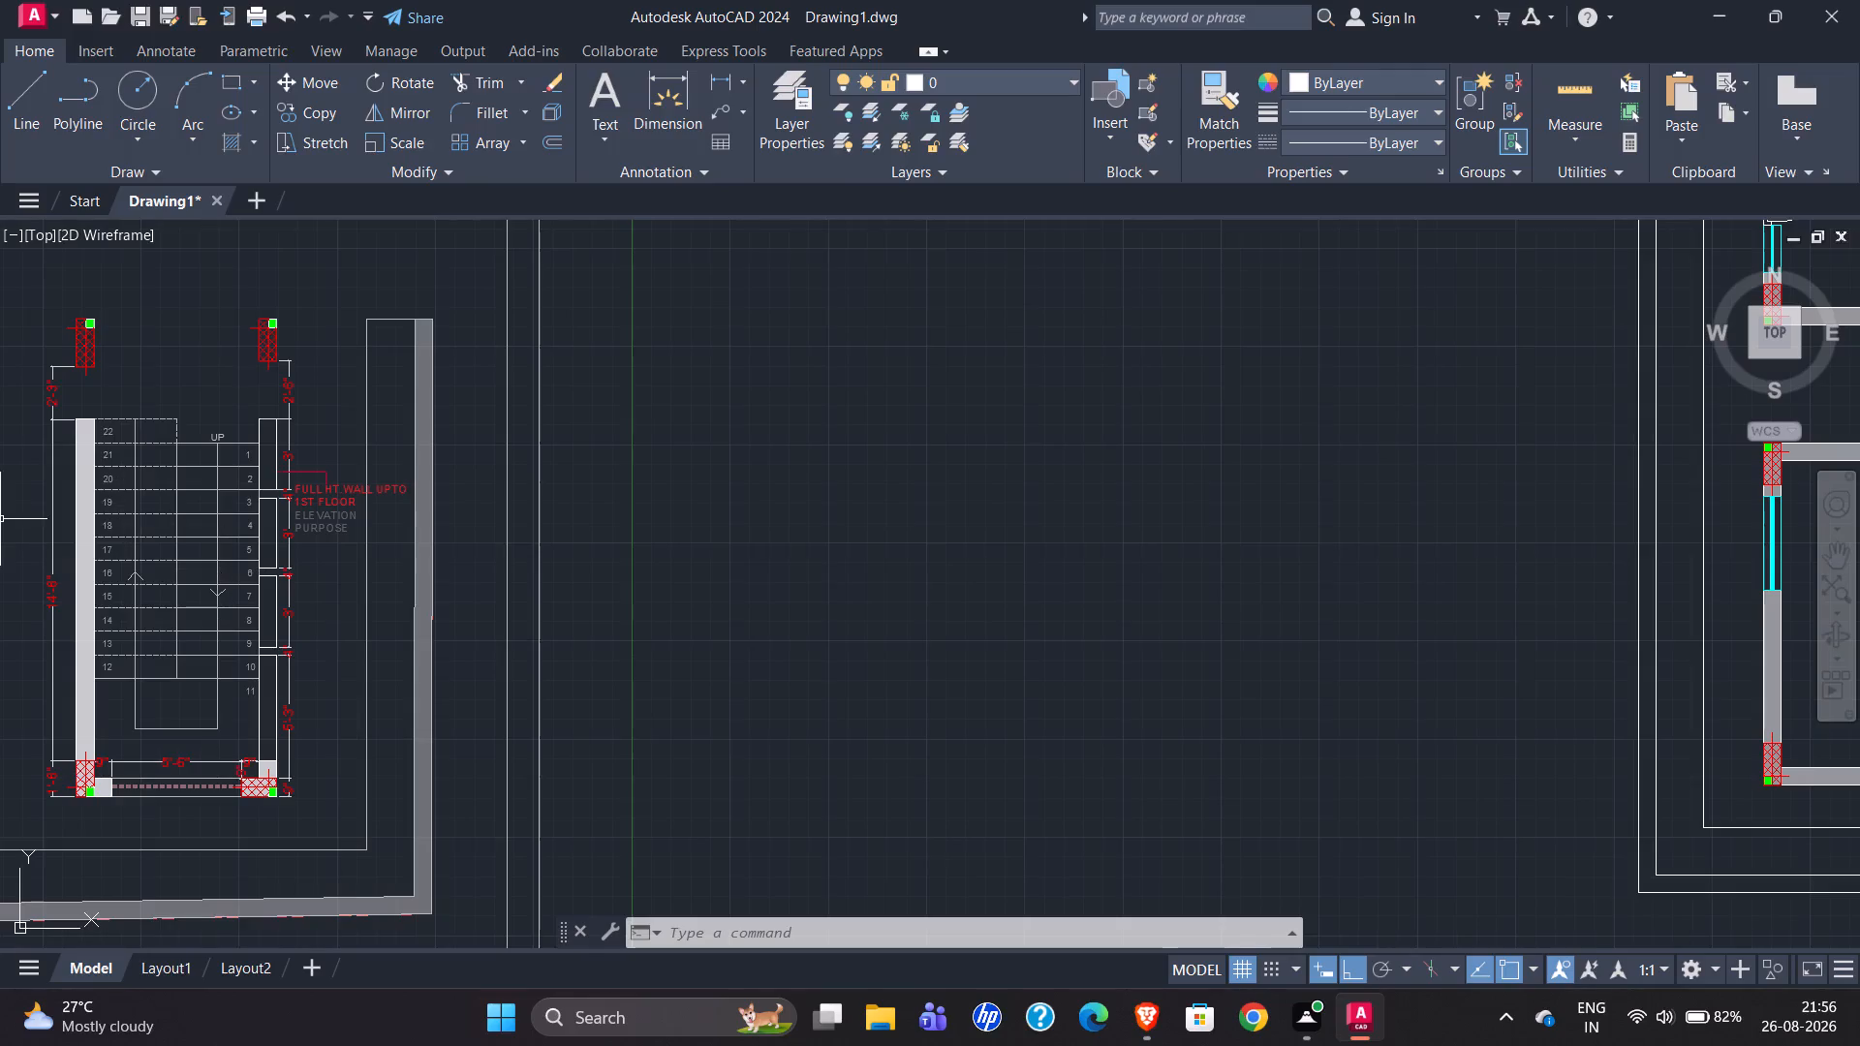
scroll(17, 512, down, 3)
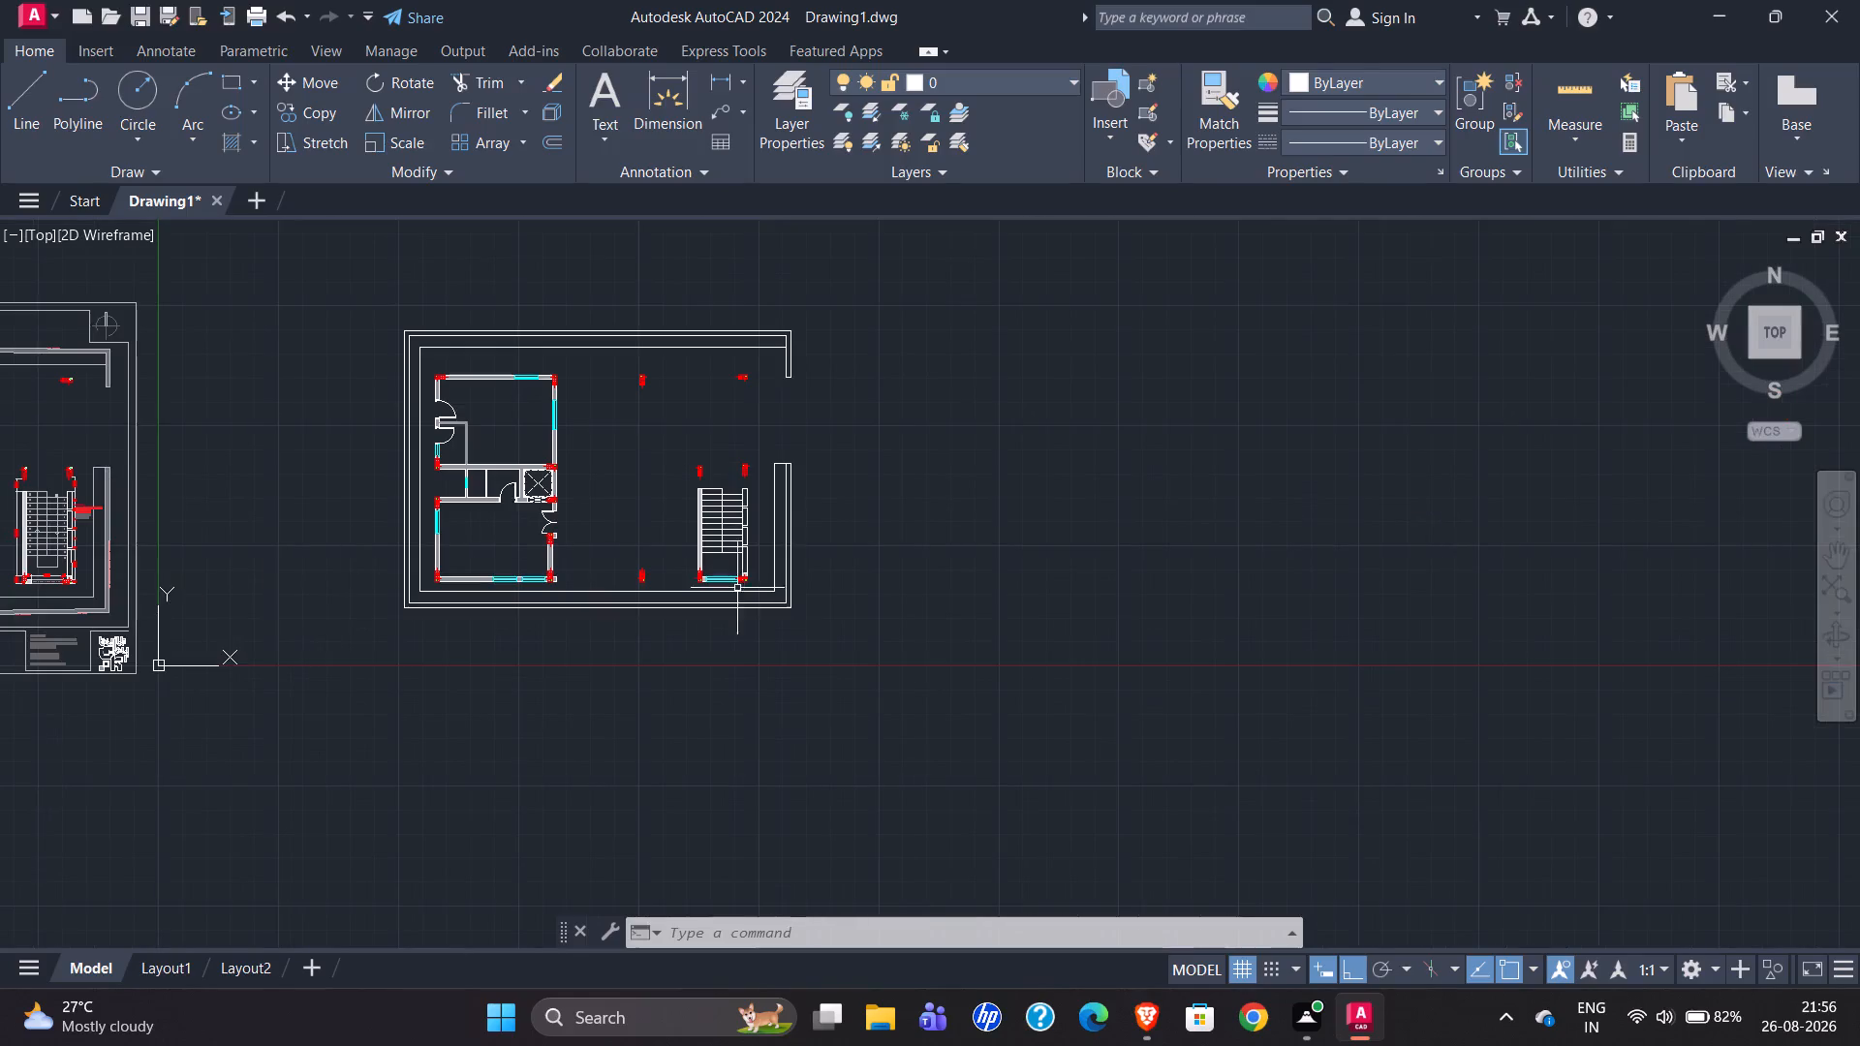
scroll(759, 551, up, 3)
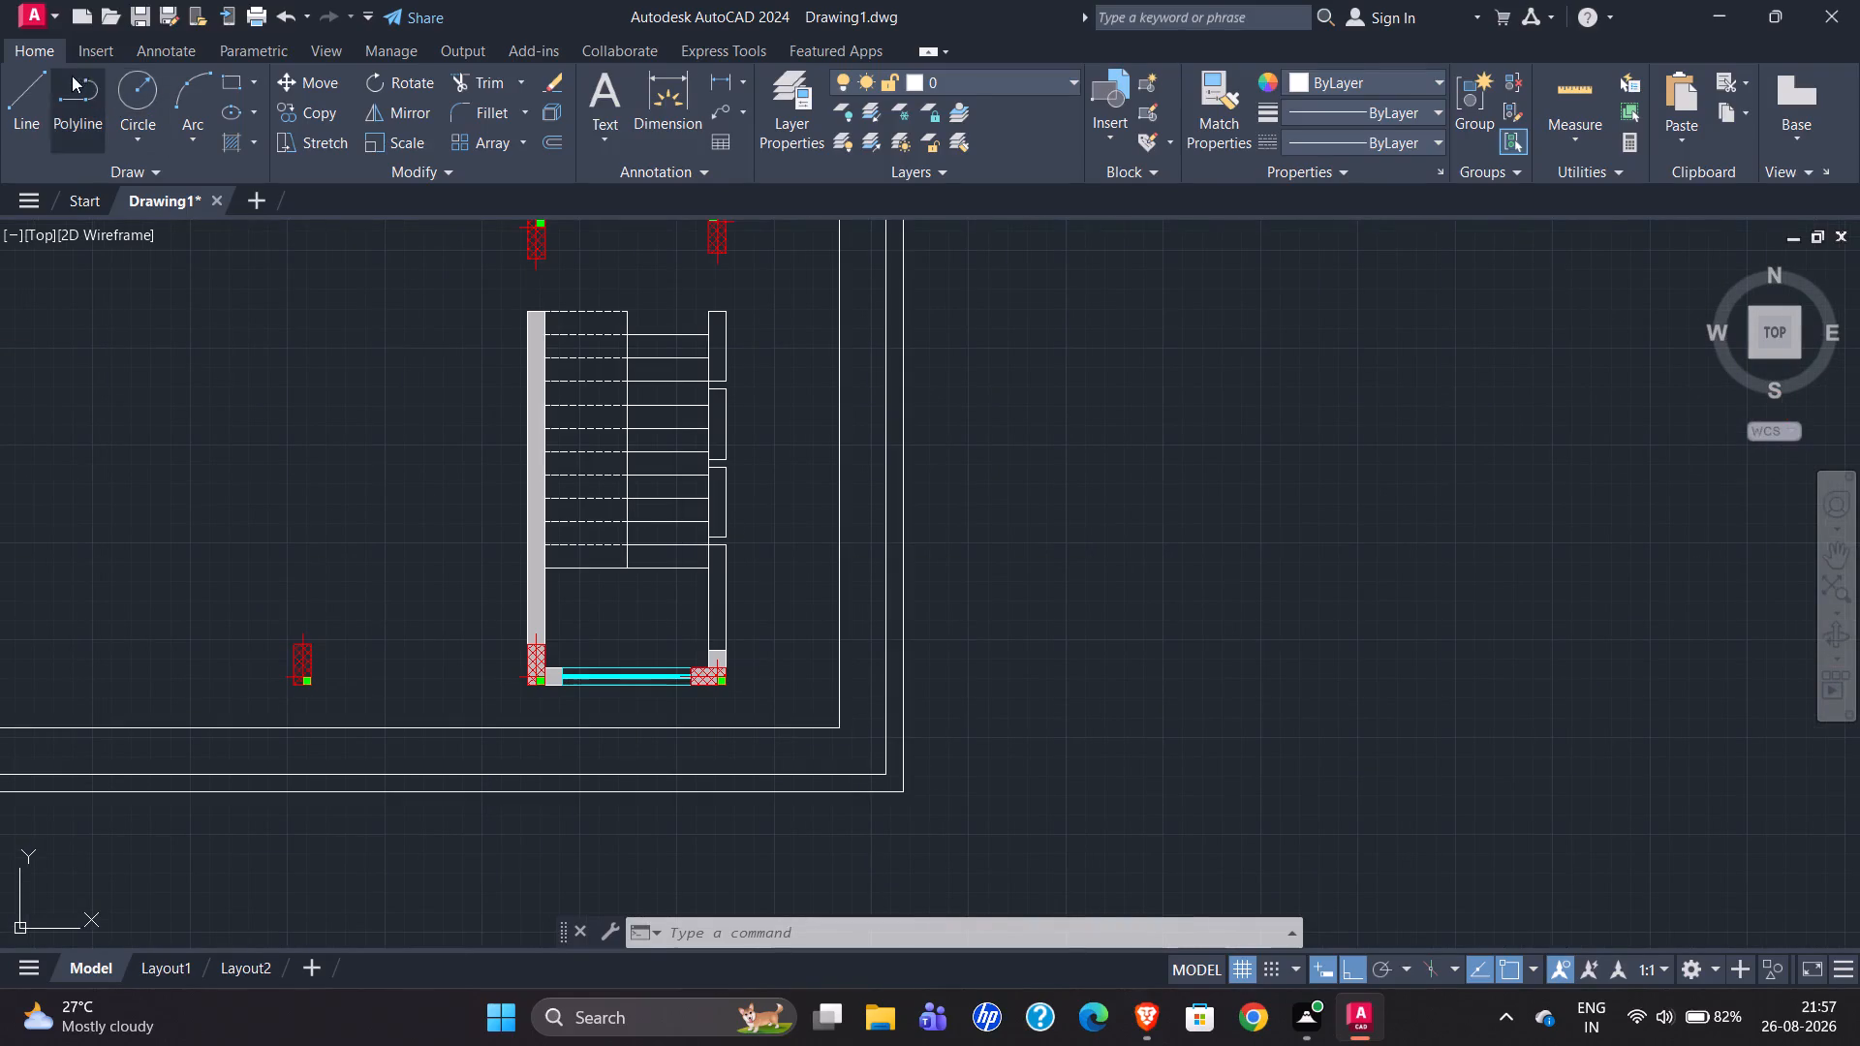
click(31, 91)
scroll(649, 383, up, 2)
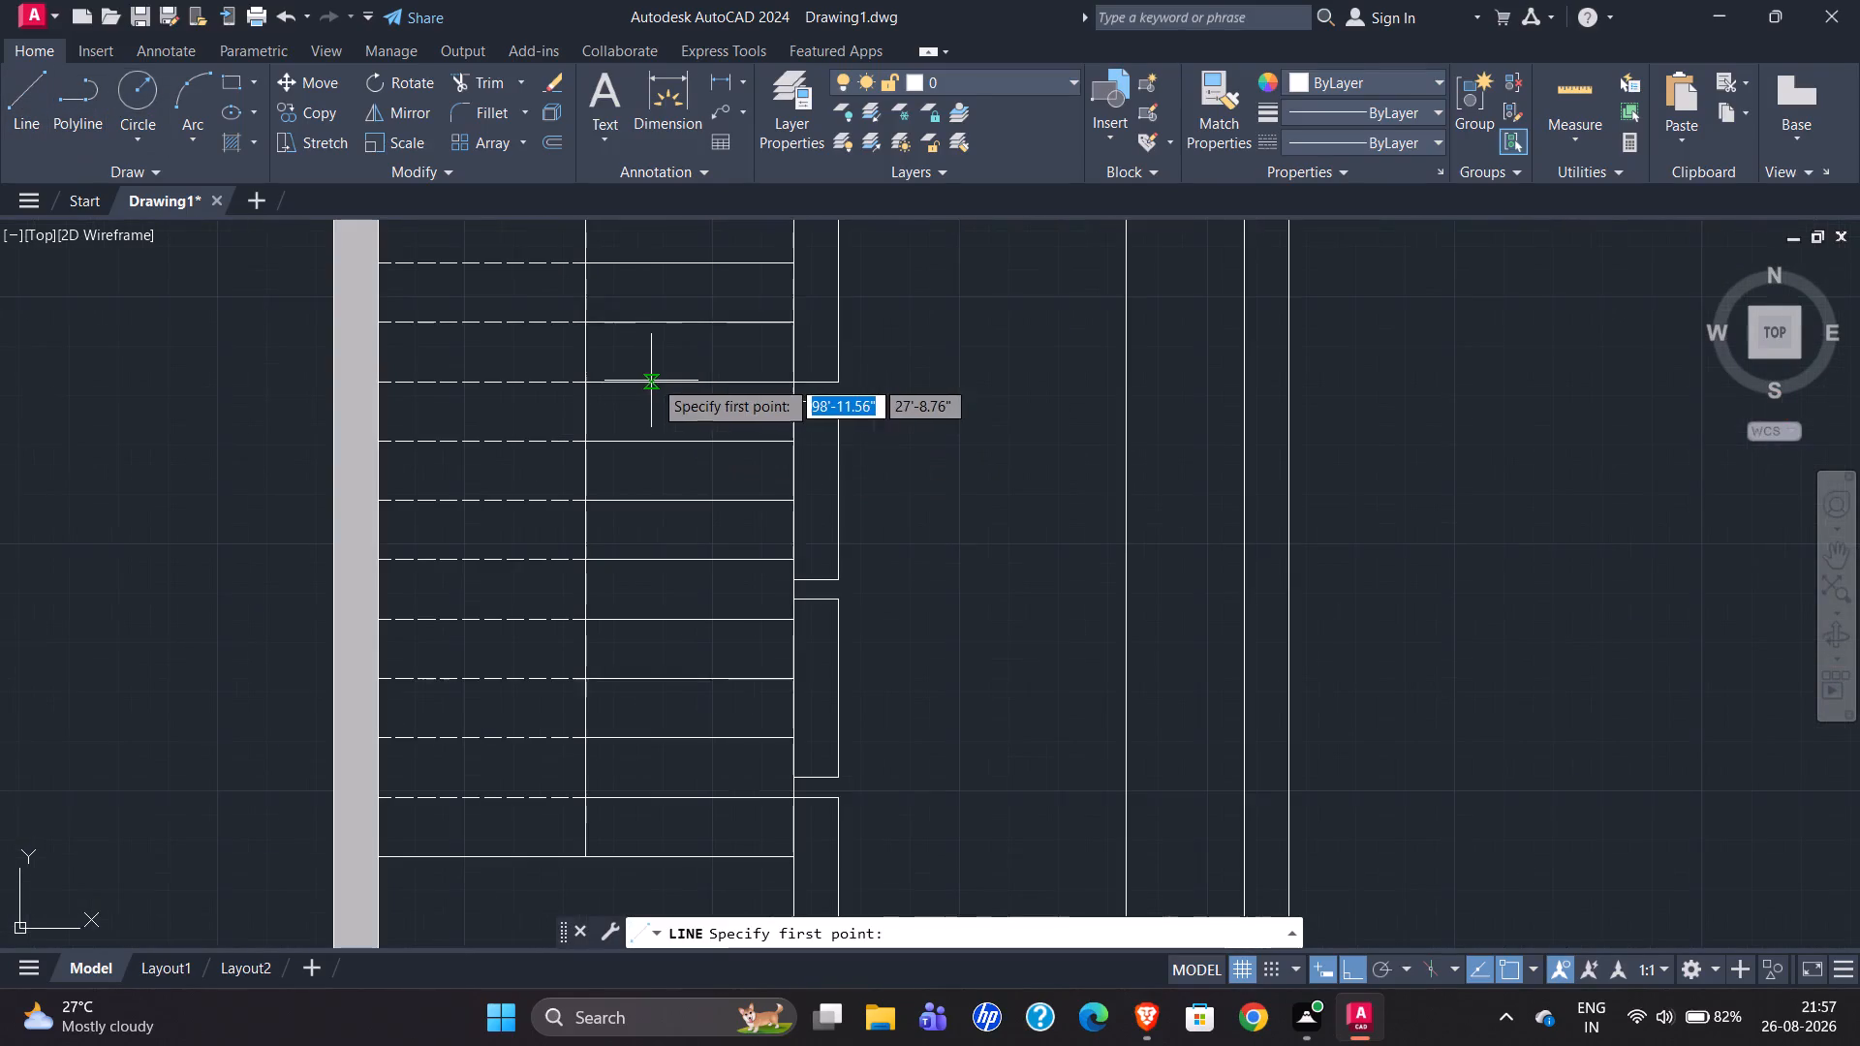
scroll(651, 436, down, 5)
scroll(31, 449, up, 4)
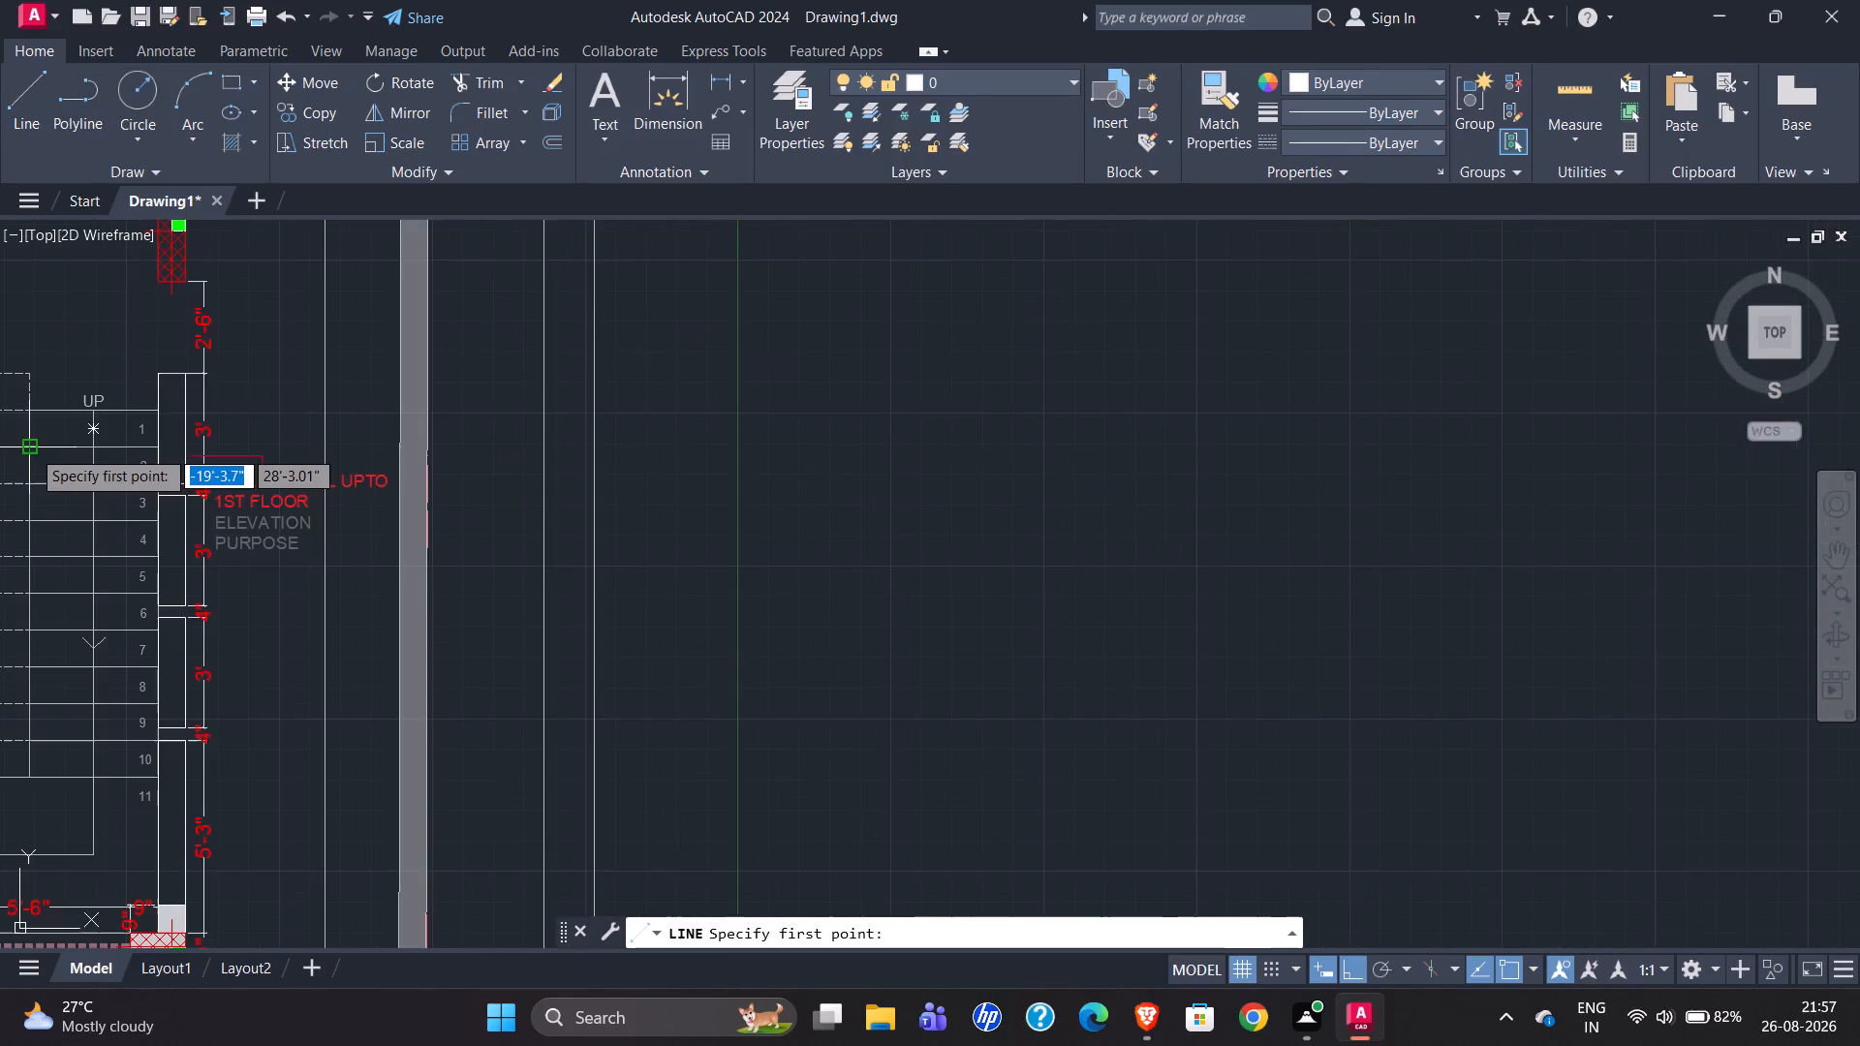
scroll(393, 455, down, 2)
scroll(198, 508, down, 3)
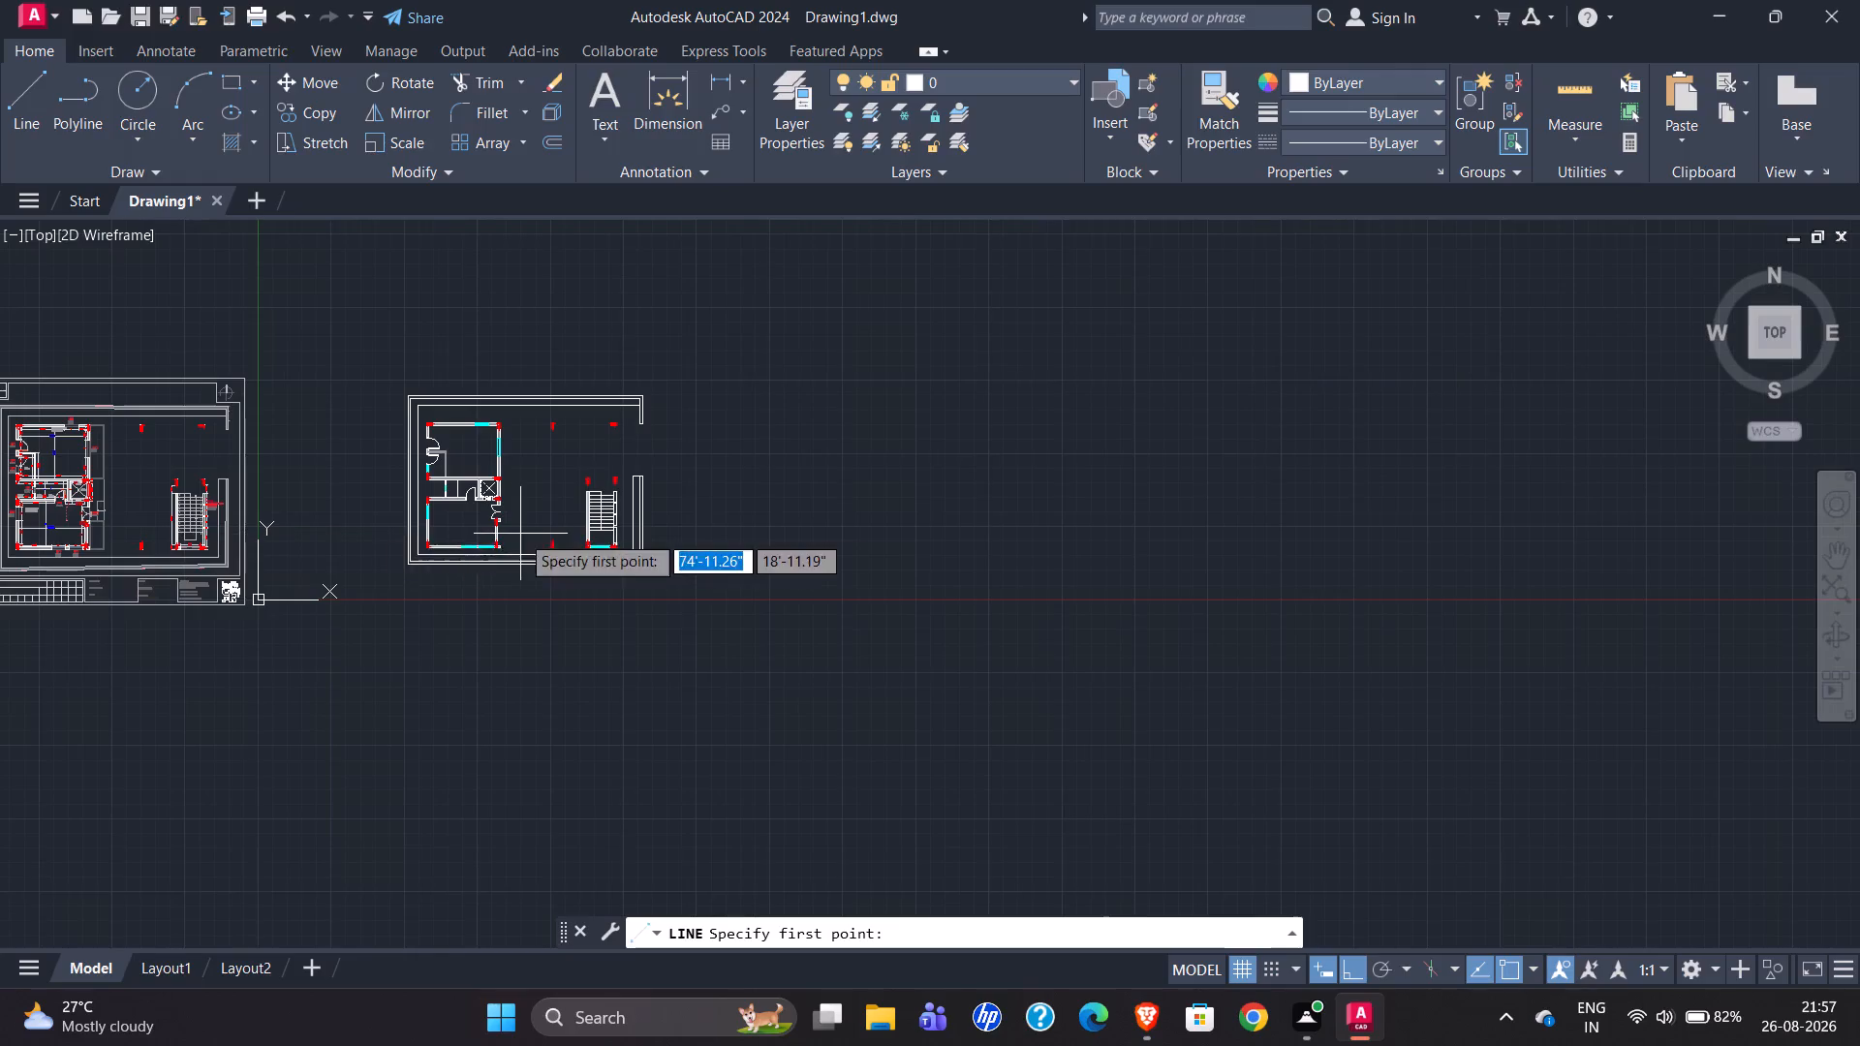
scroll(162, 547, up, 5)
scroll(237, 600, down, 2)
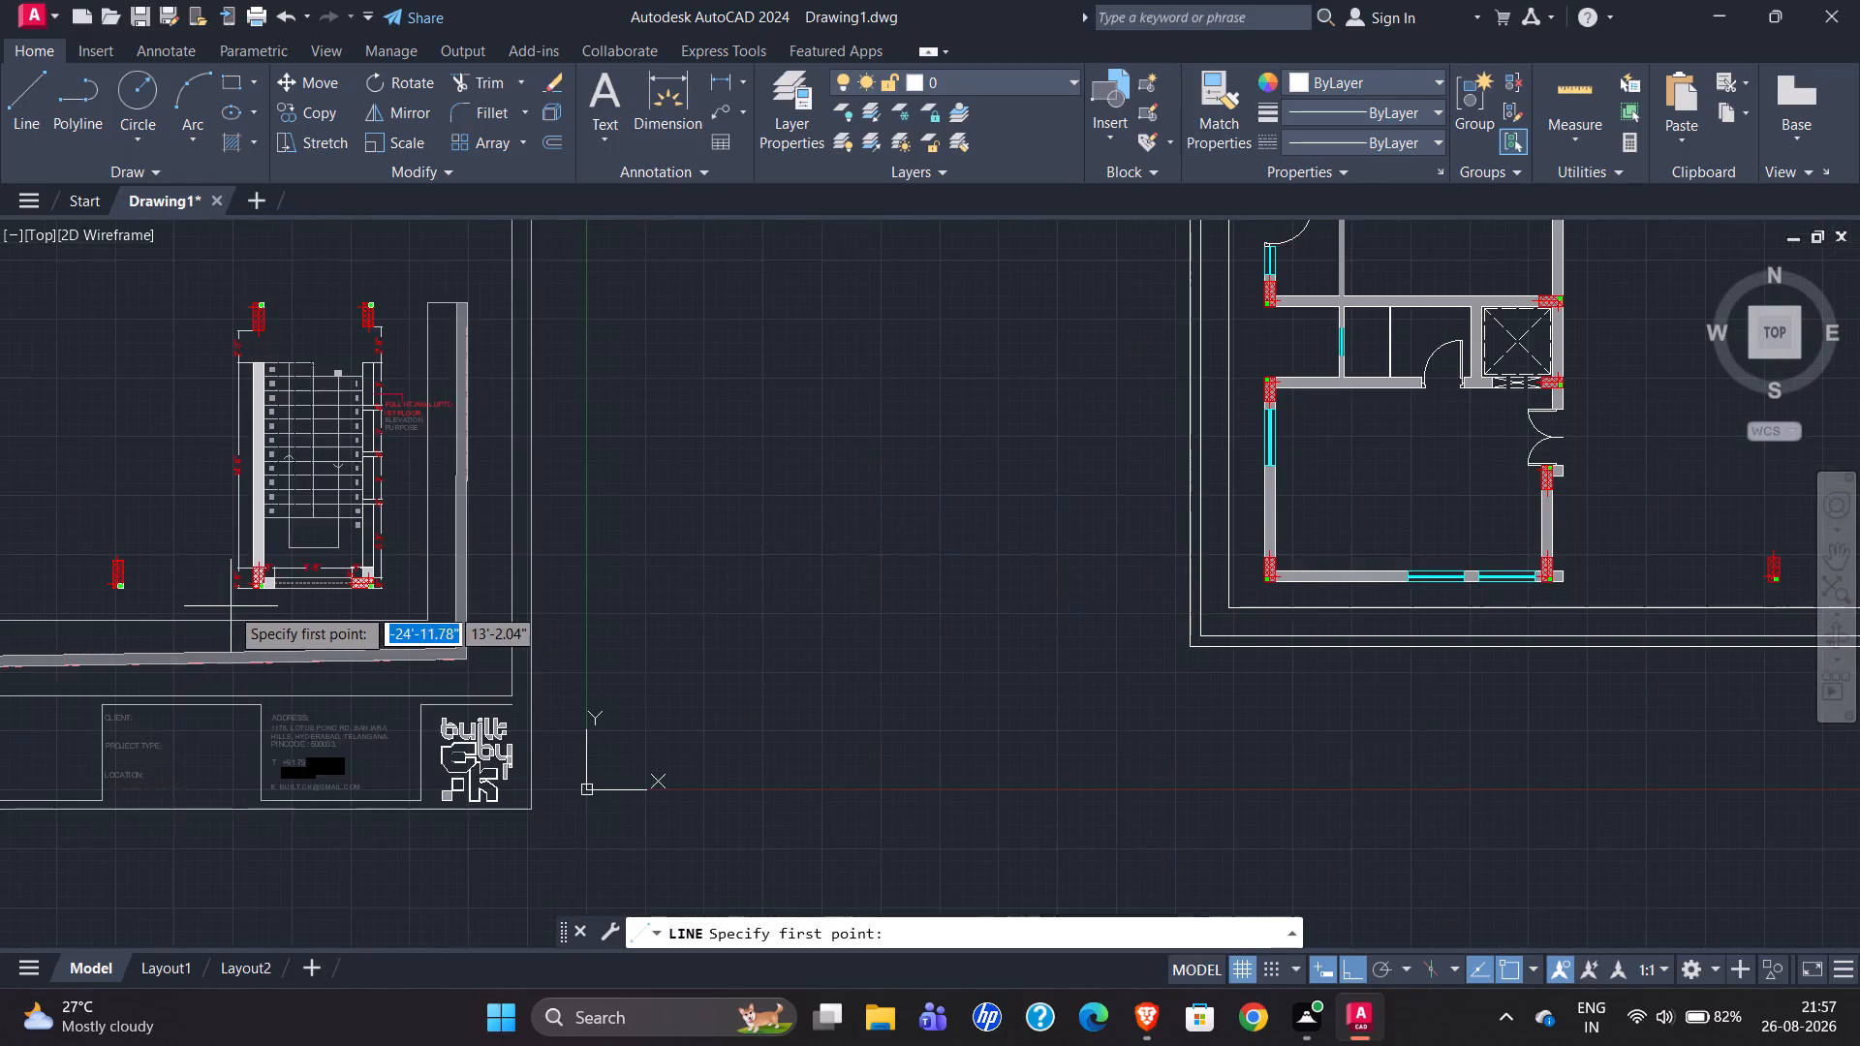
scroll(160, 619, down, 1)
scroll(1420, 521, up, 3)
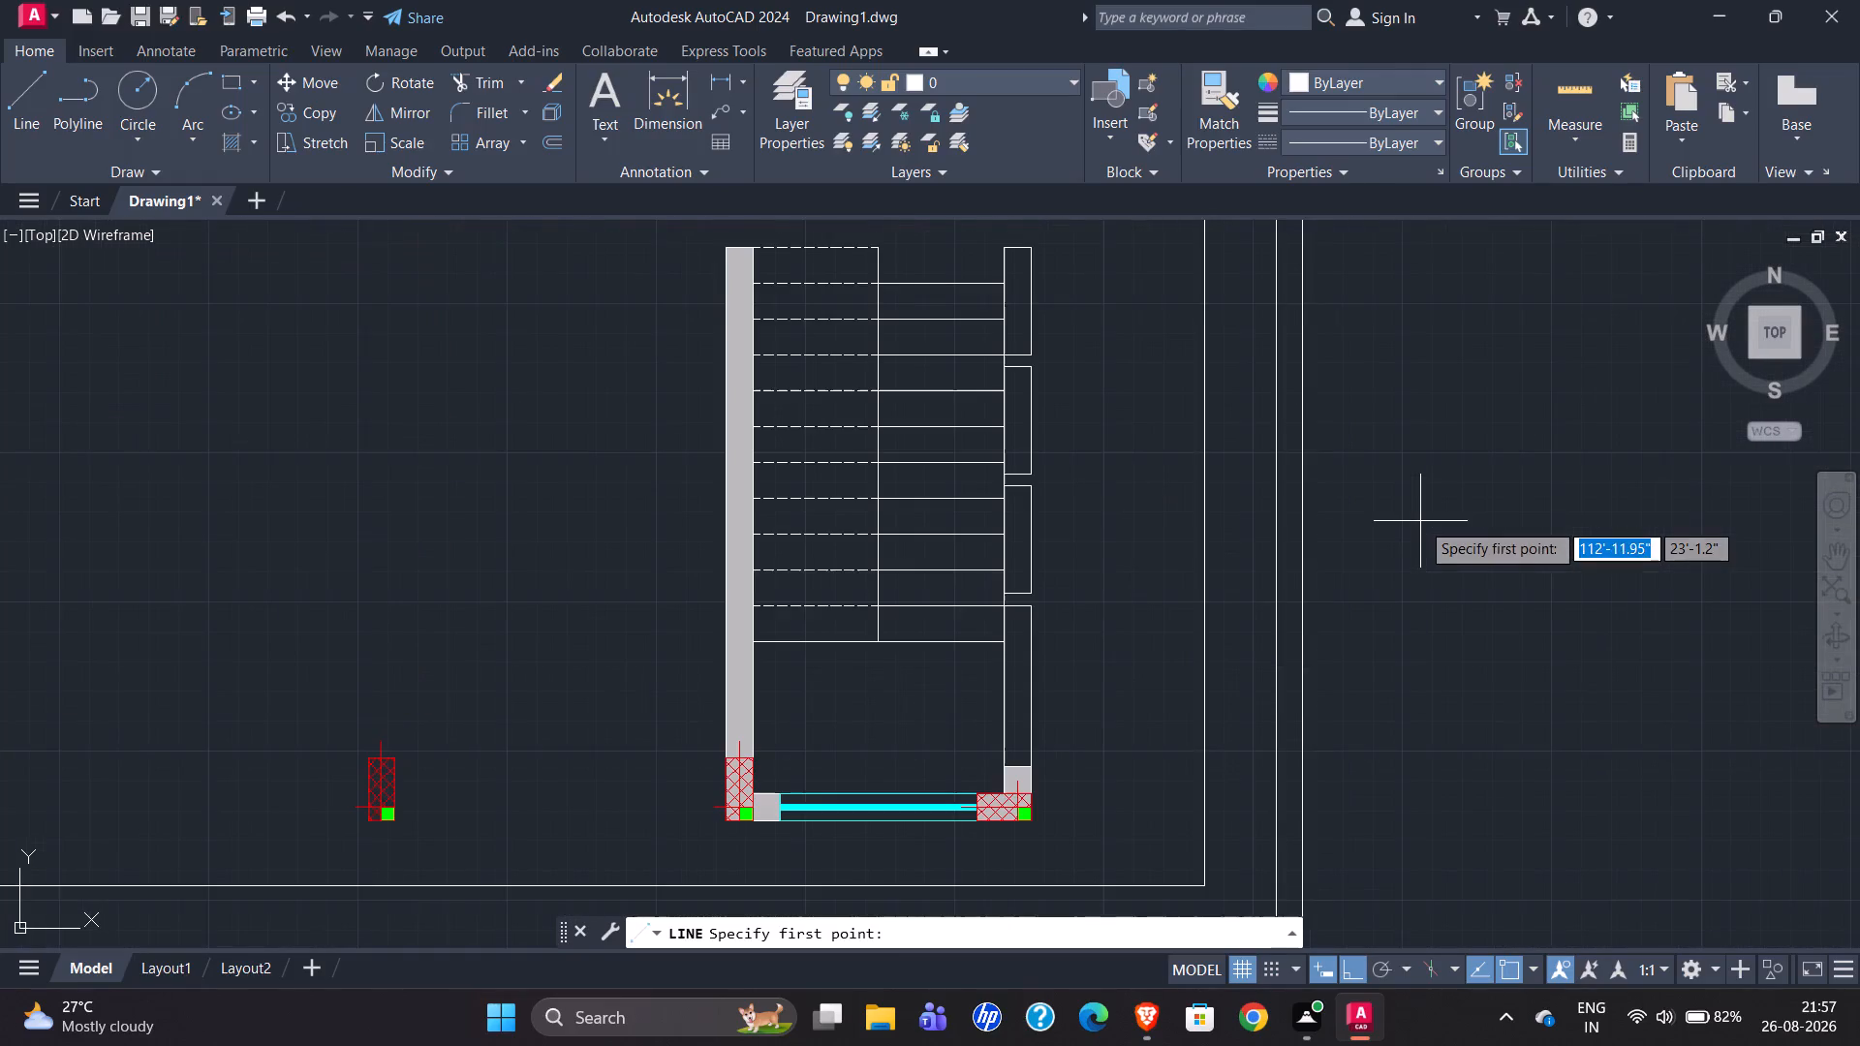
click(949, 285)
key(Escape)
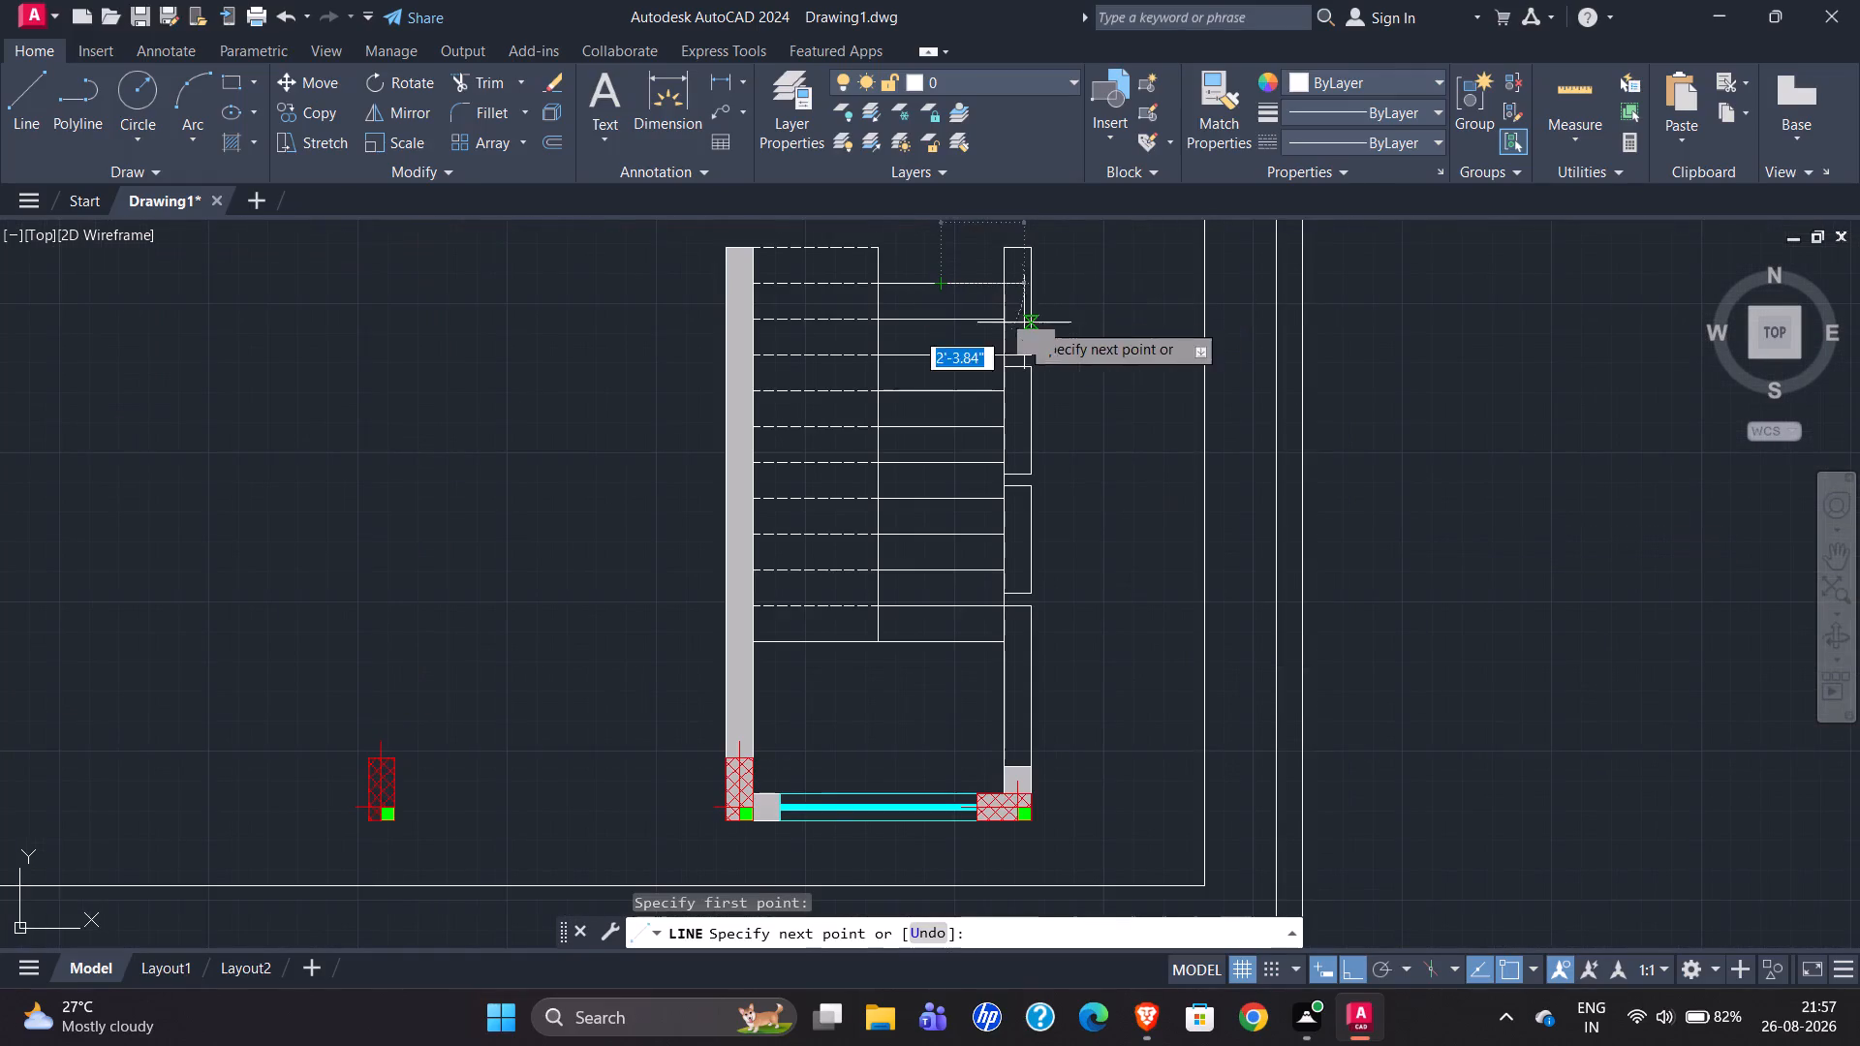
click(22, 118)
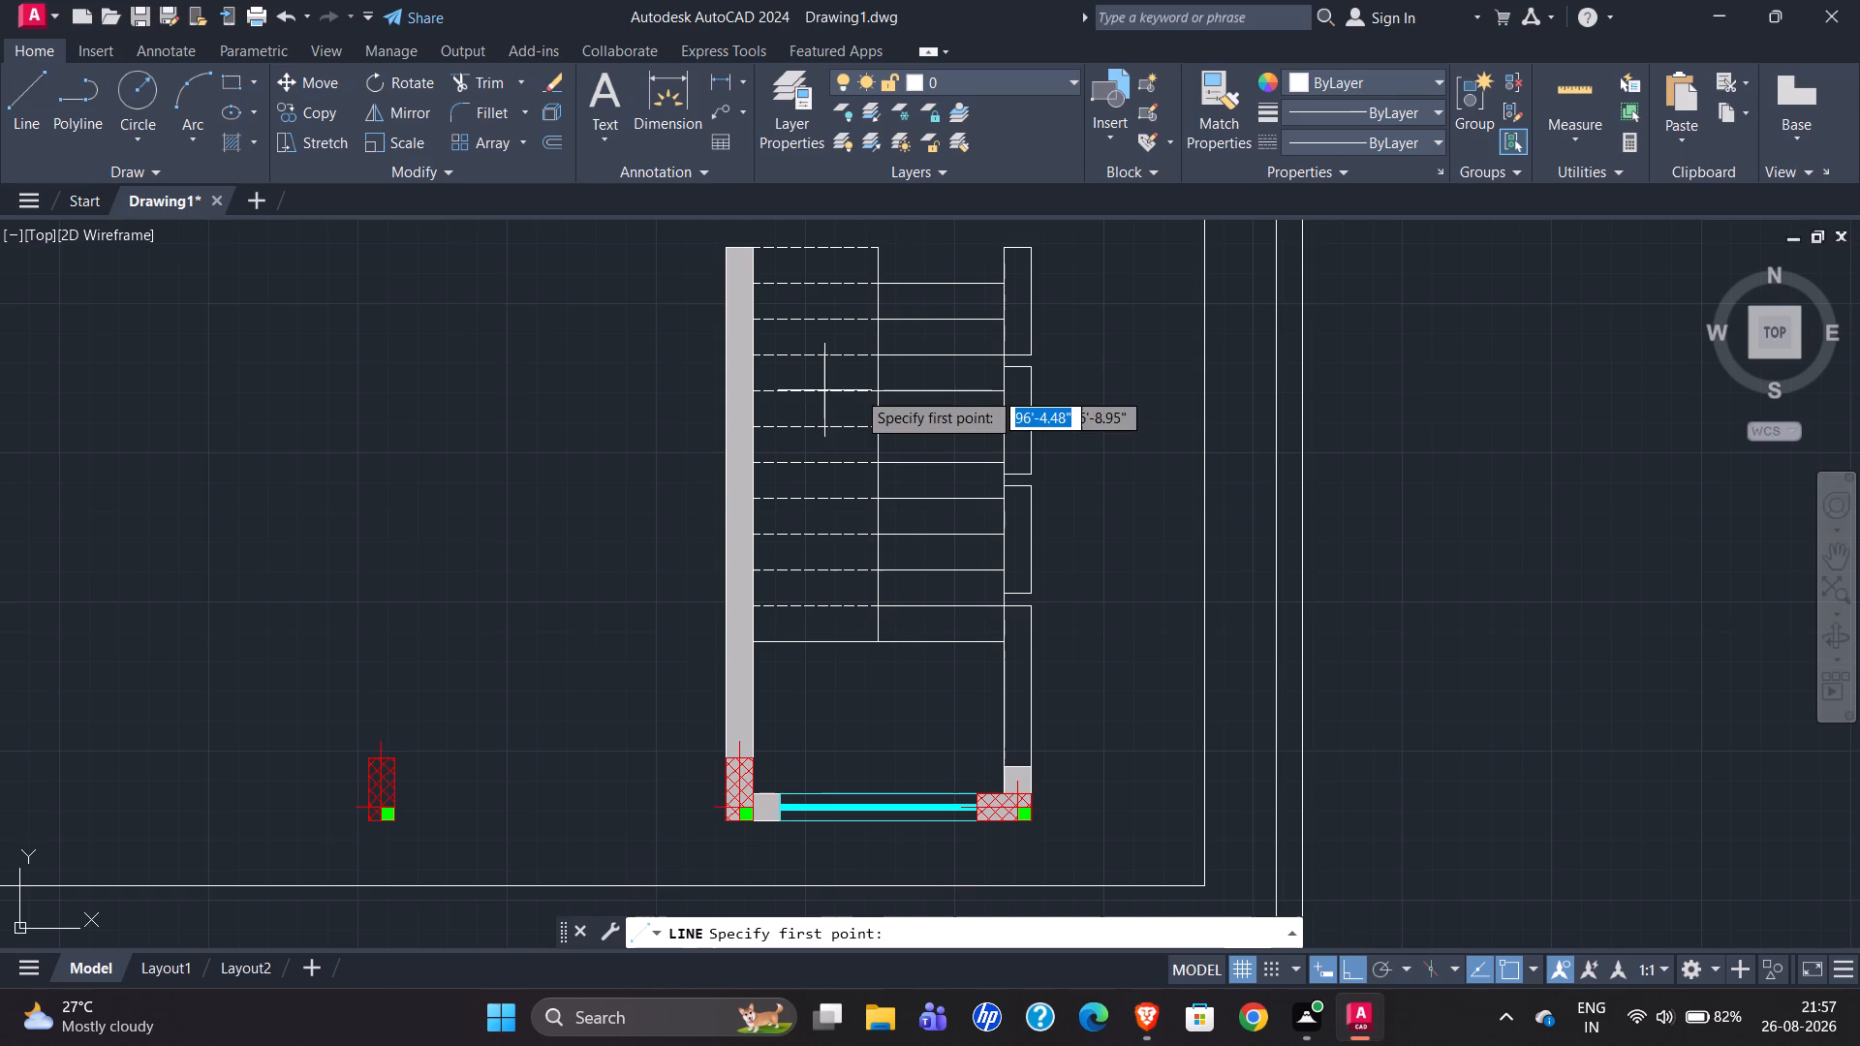
Draw the stair walking line as a polyline from the right flight's first riser midpoint: about 12' down, 3'-6" left, about 13' up to the top dashed riser.
click(105, 117)
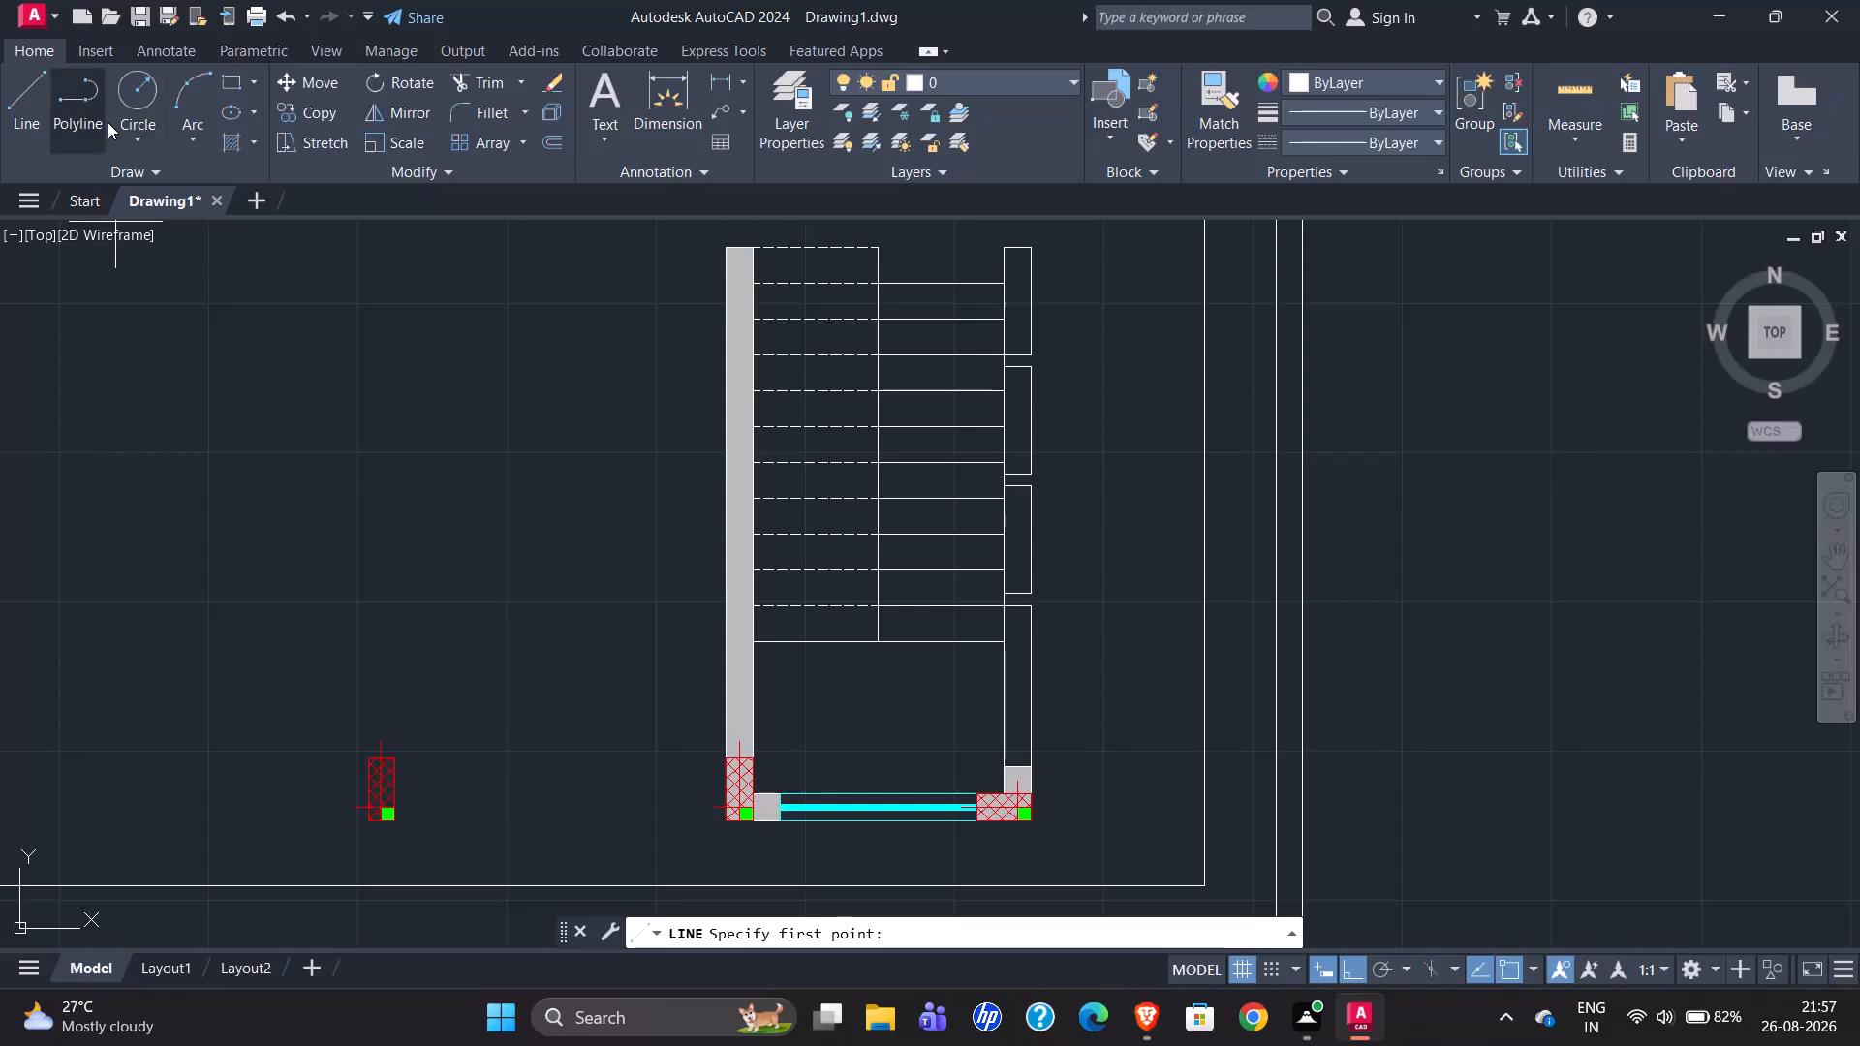
click(940, 283)
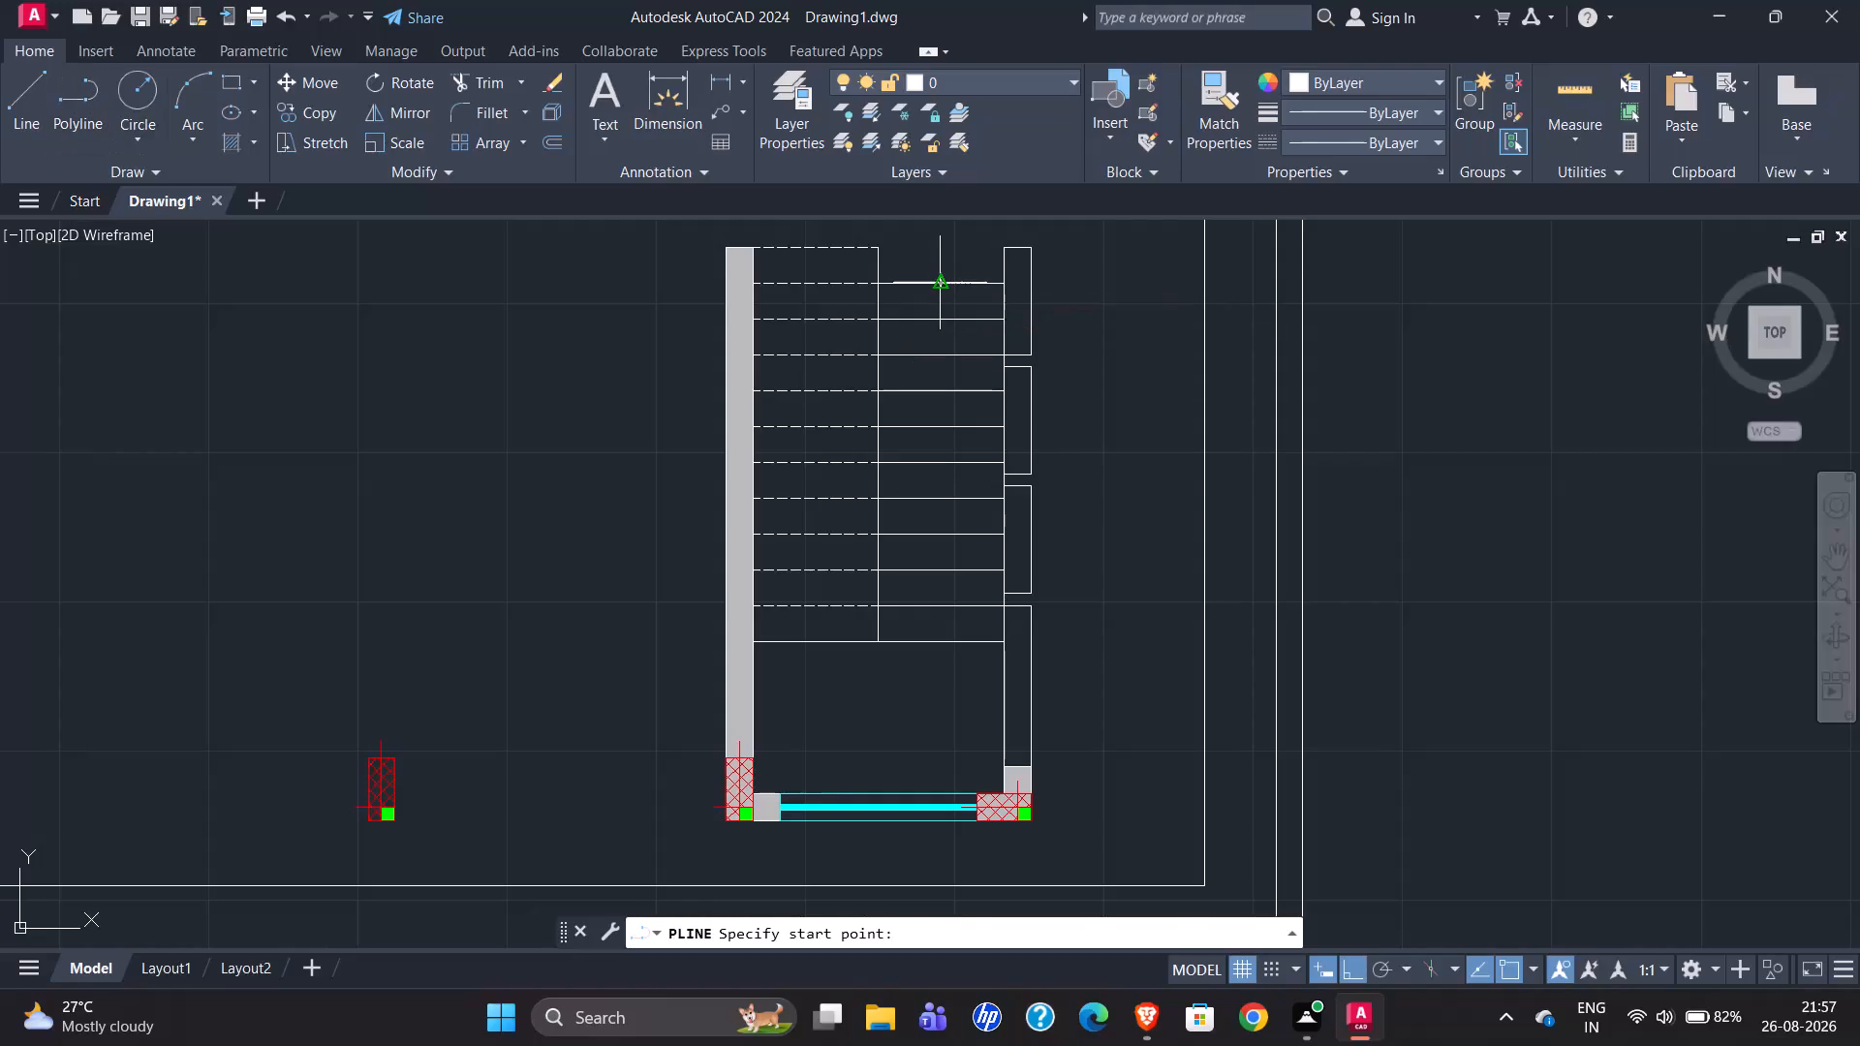
click(943, 715)
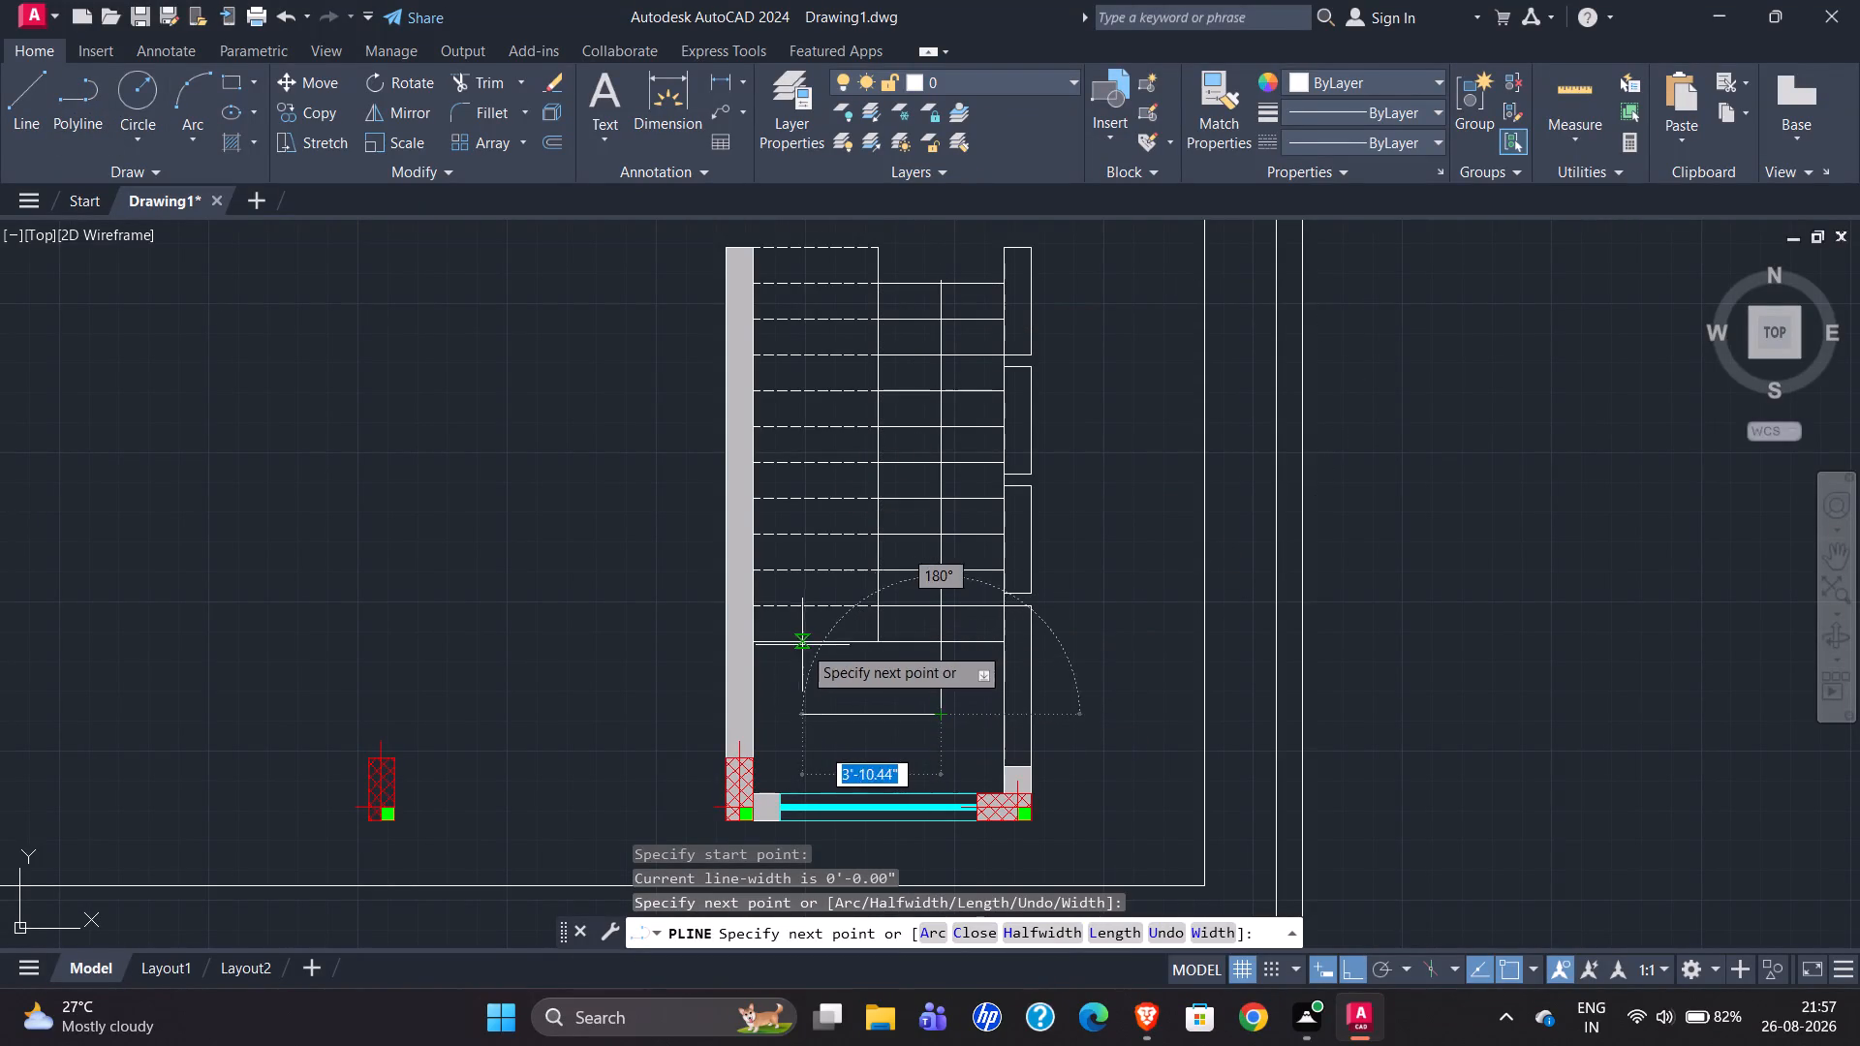
click(816, 719)
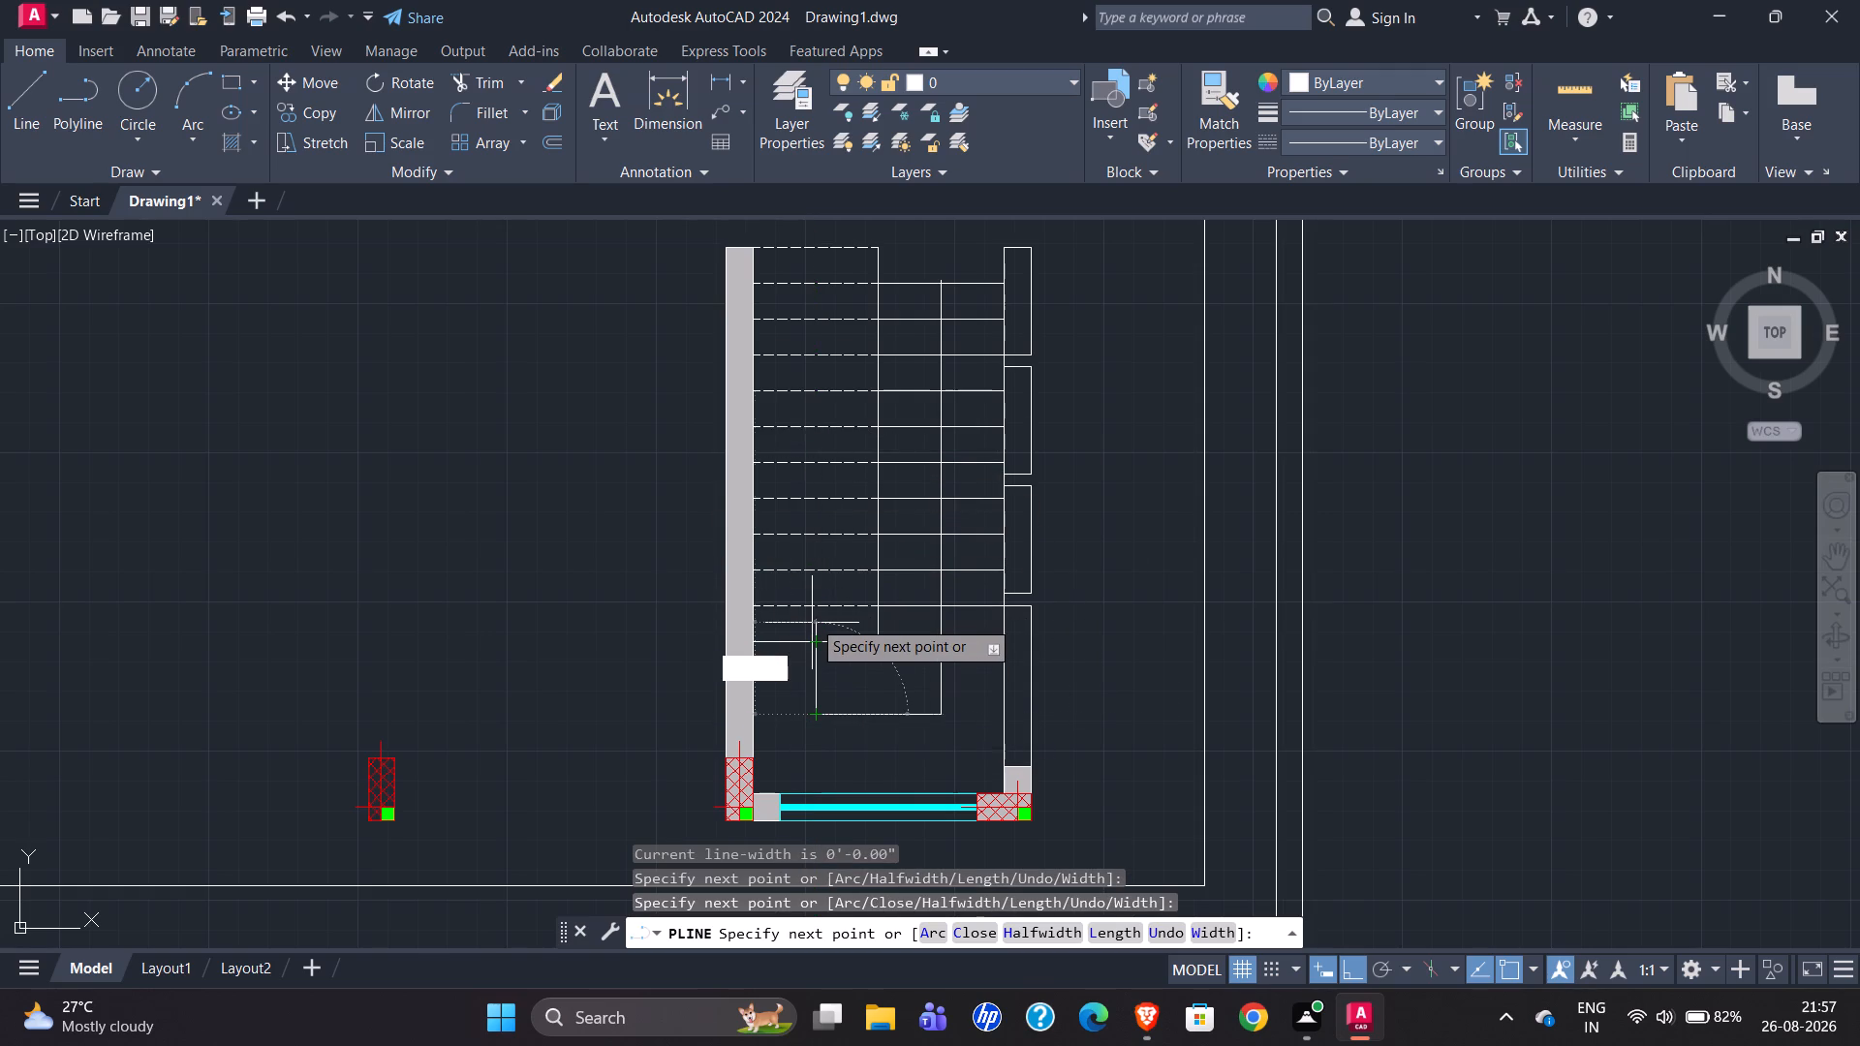
click(814, 252)
key(Escape)
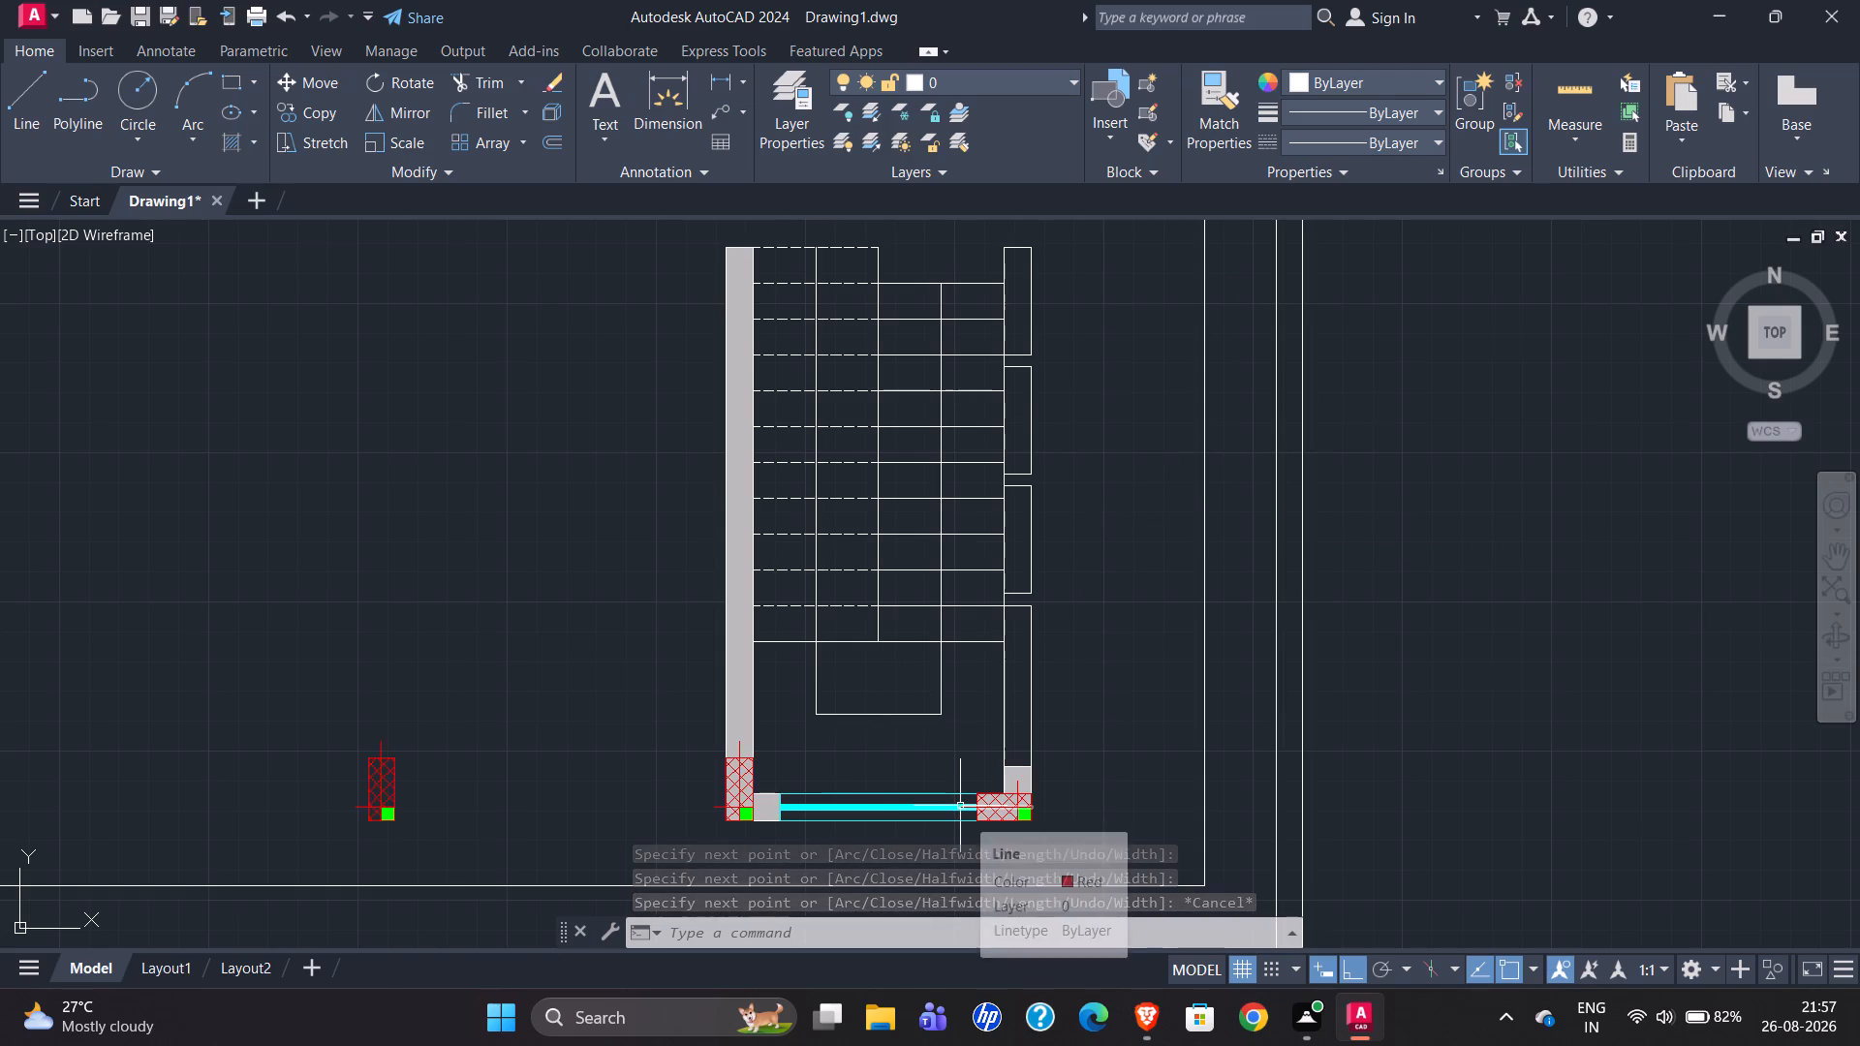
Add the multiline text "1" at 4" height near the outer end of the right flight's top tread.
scroll(1027, 782, down, 1)
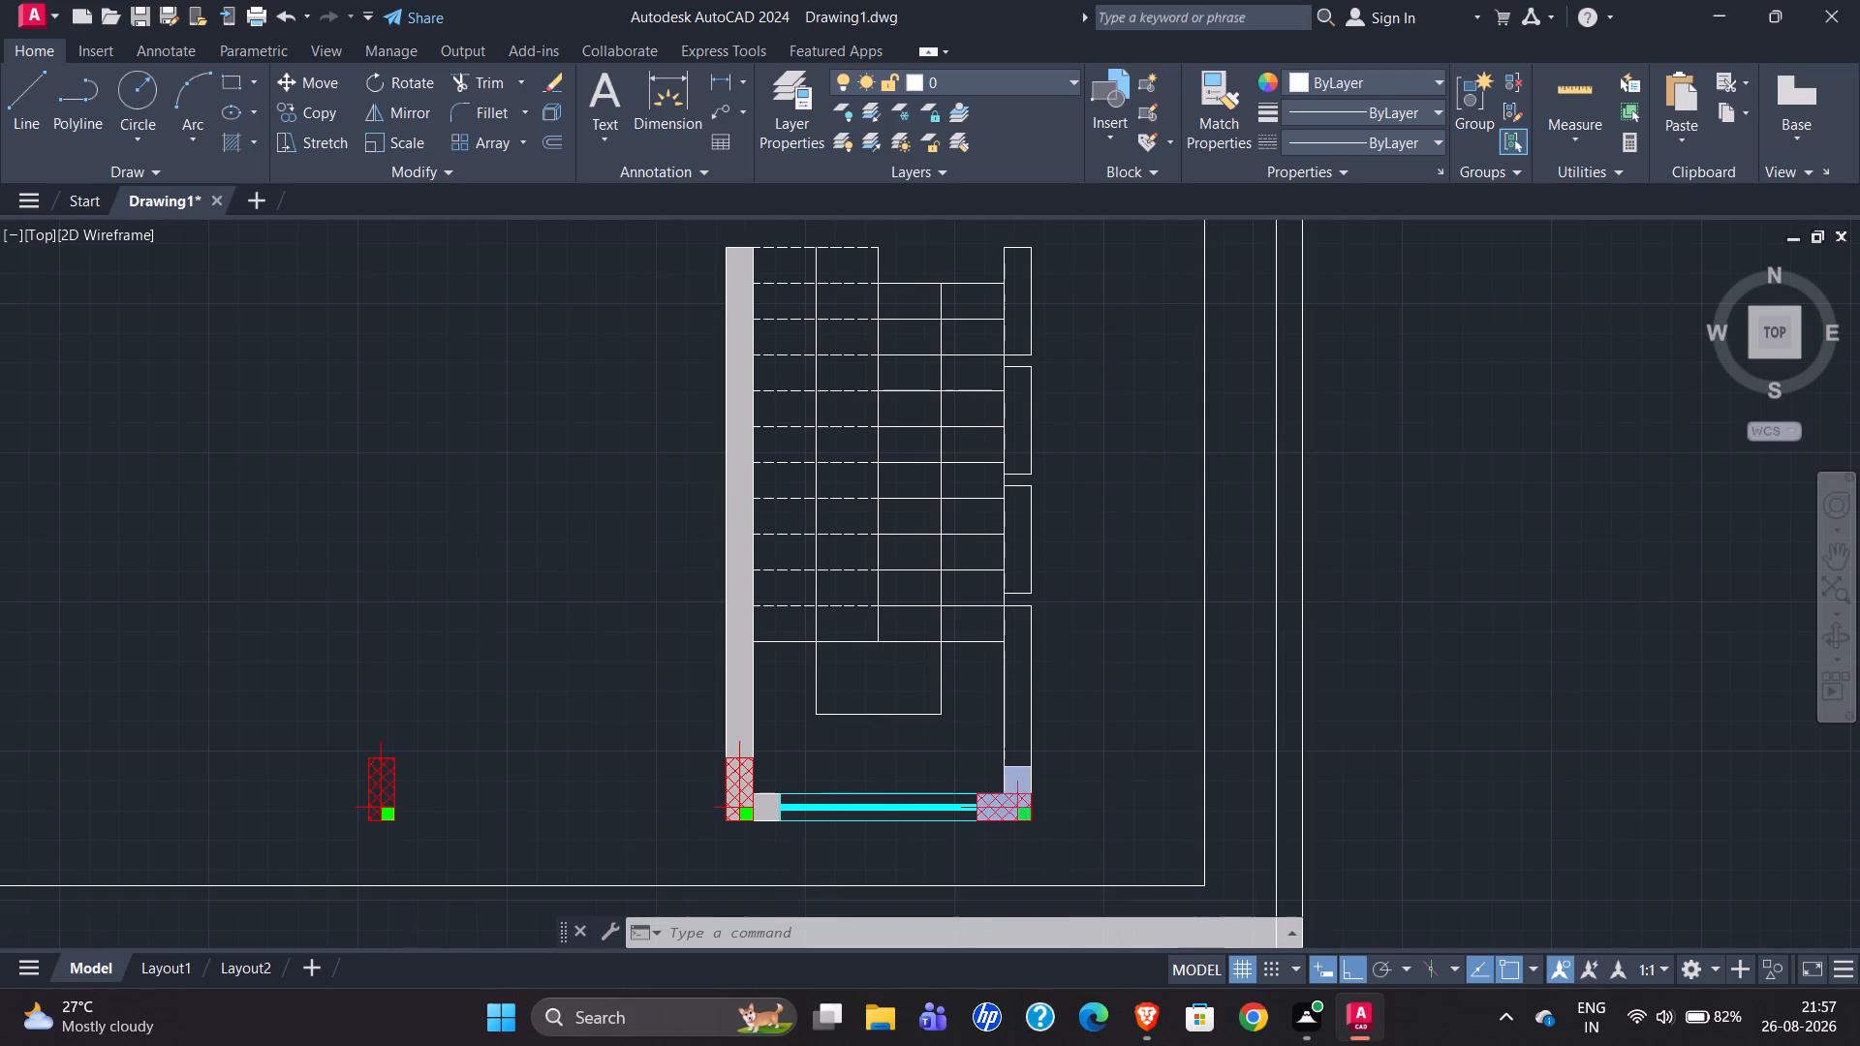
scroll(1100, 750, down, 1)
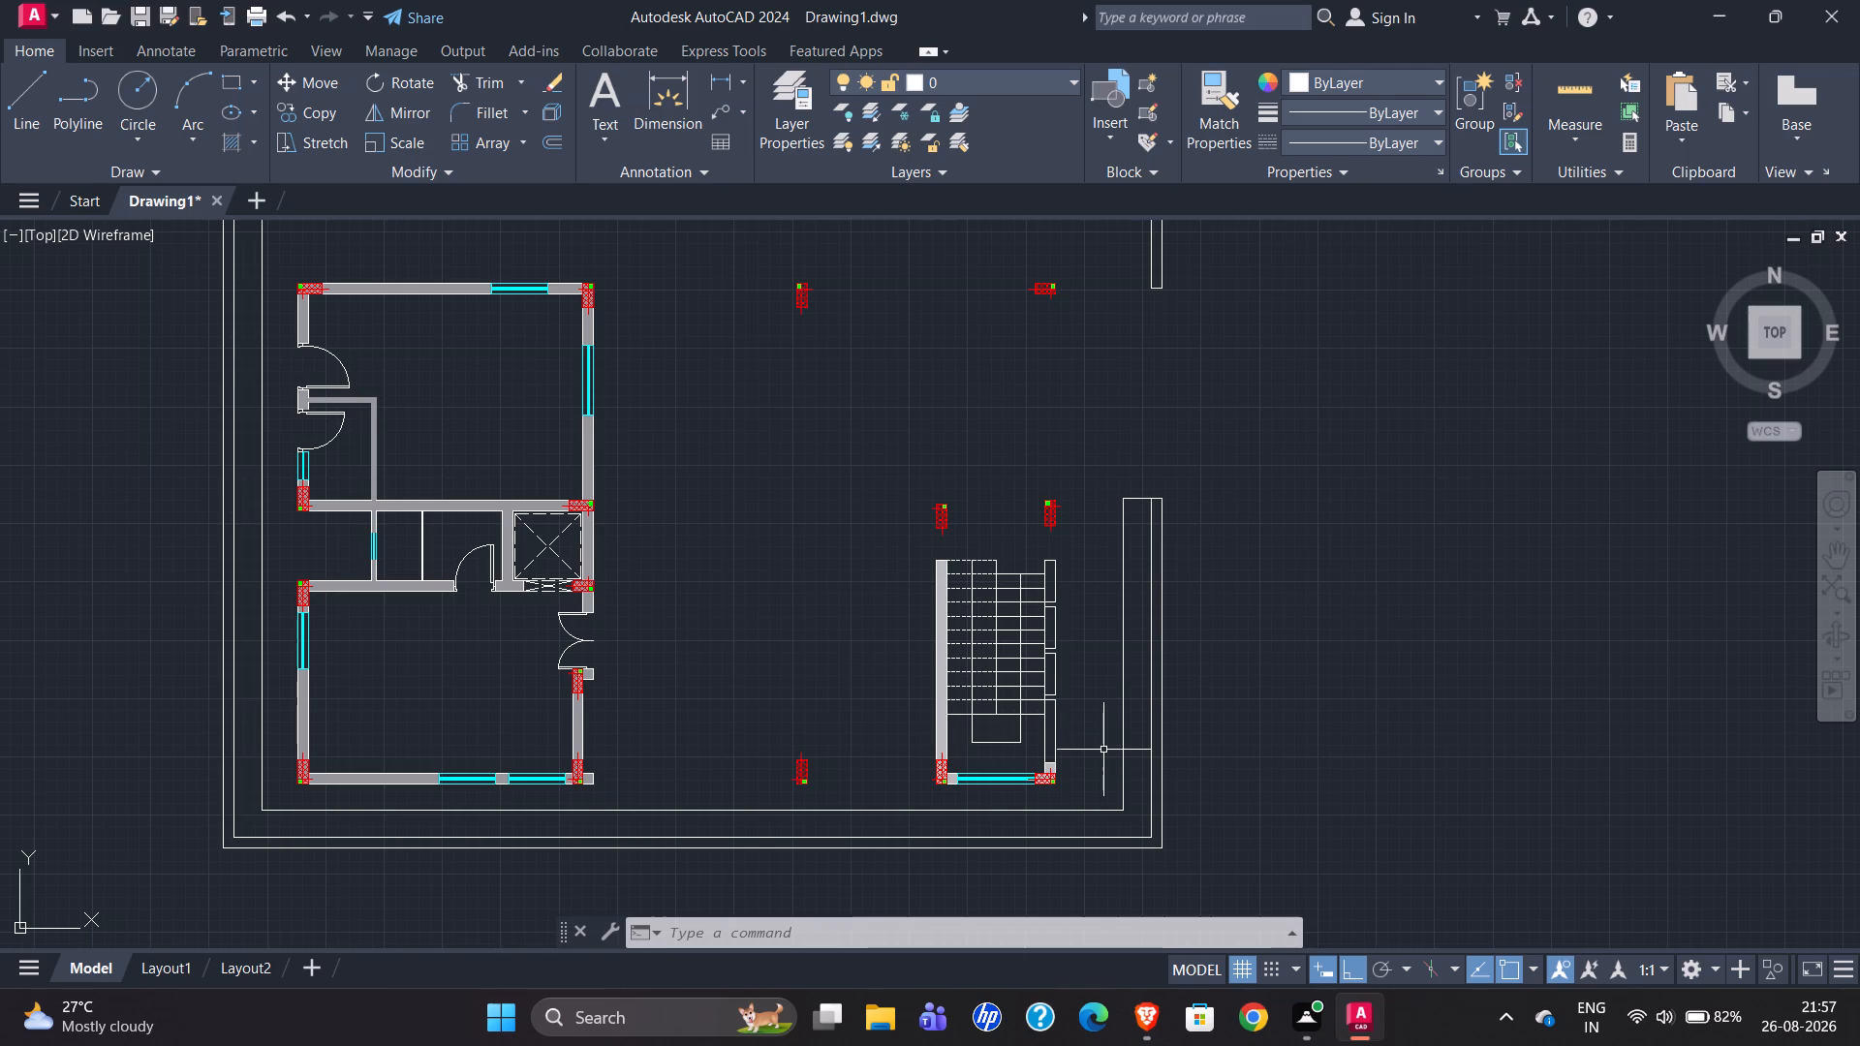
scroll(1040, 626, up, 2)
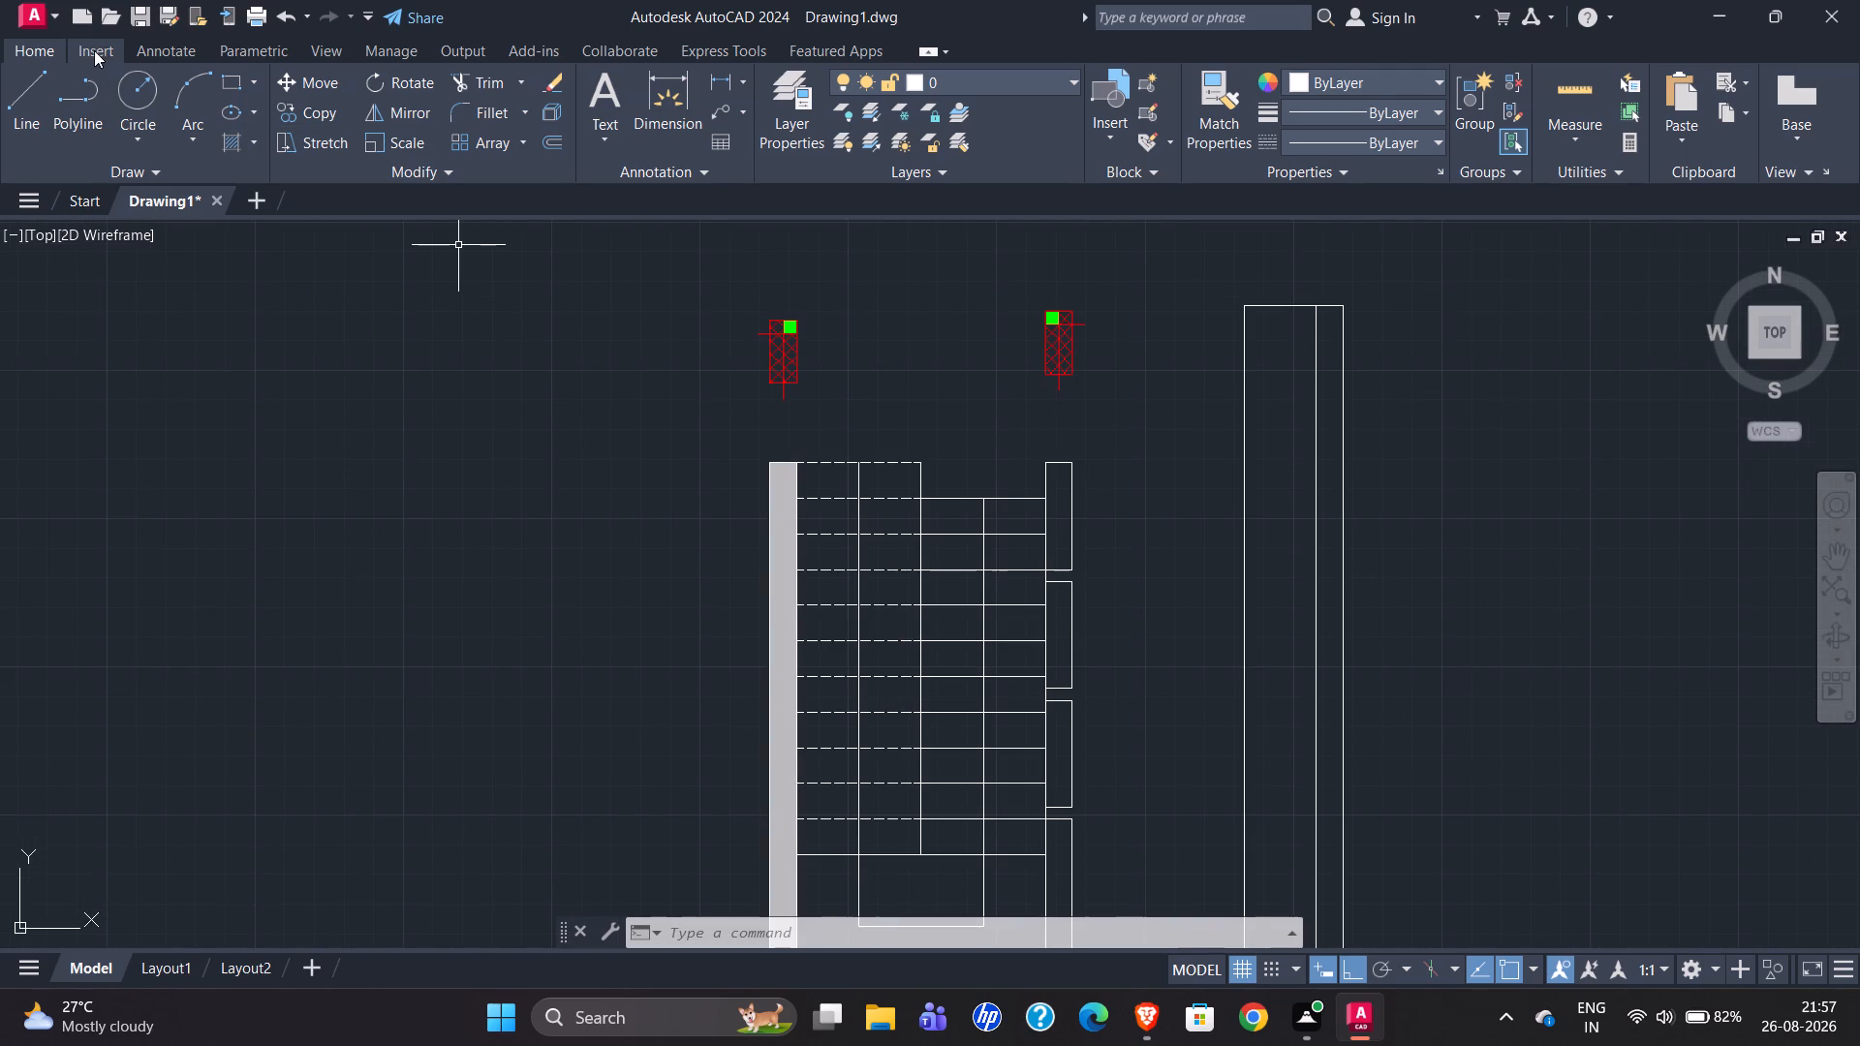
click(162, 53)
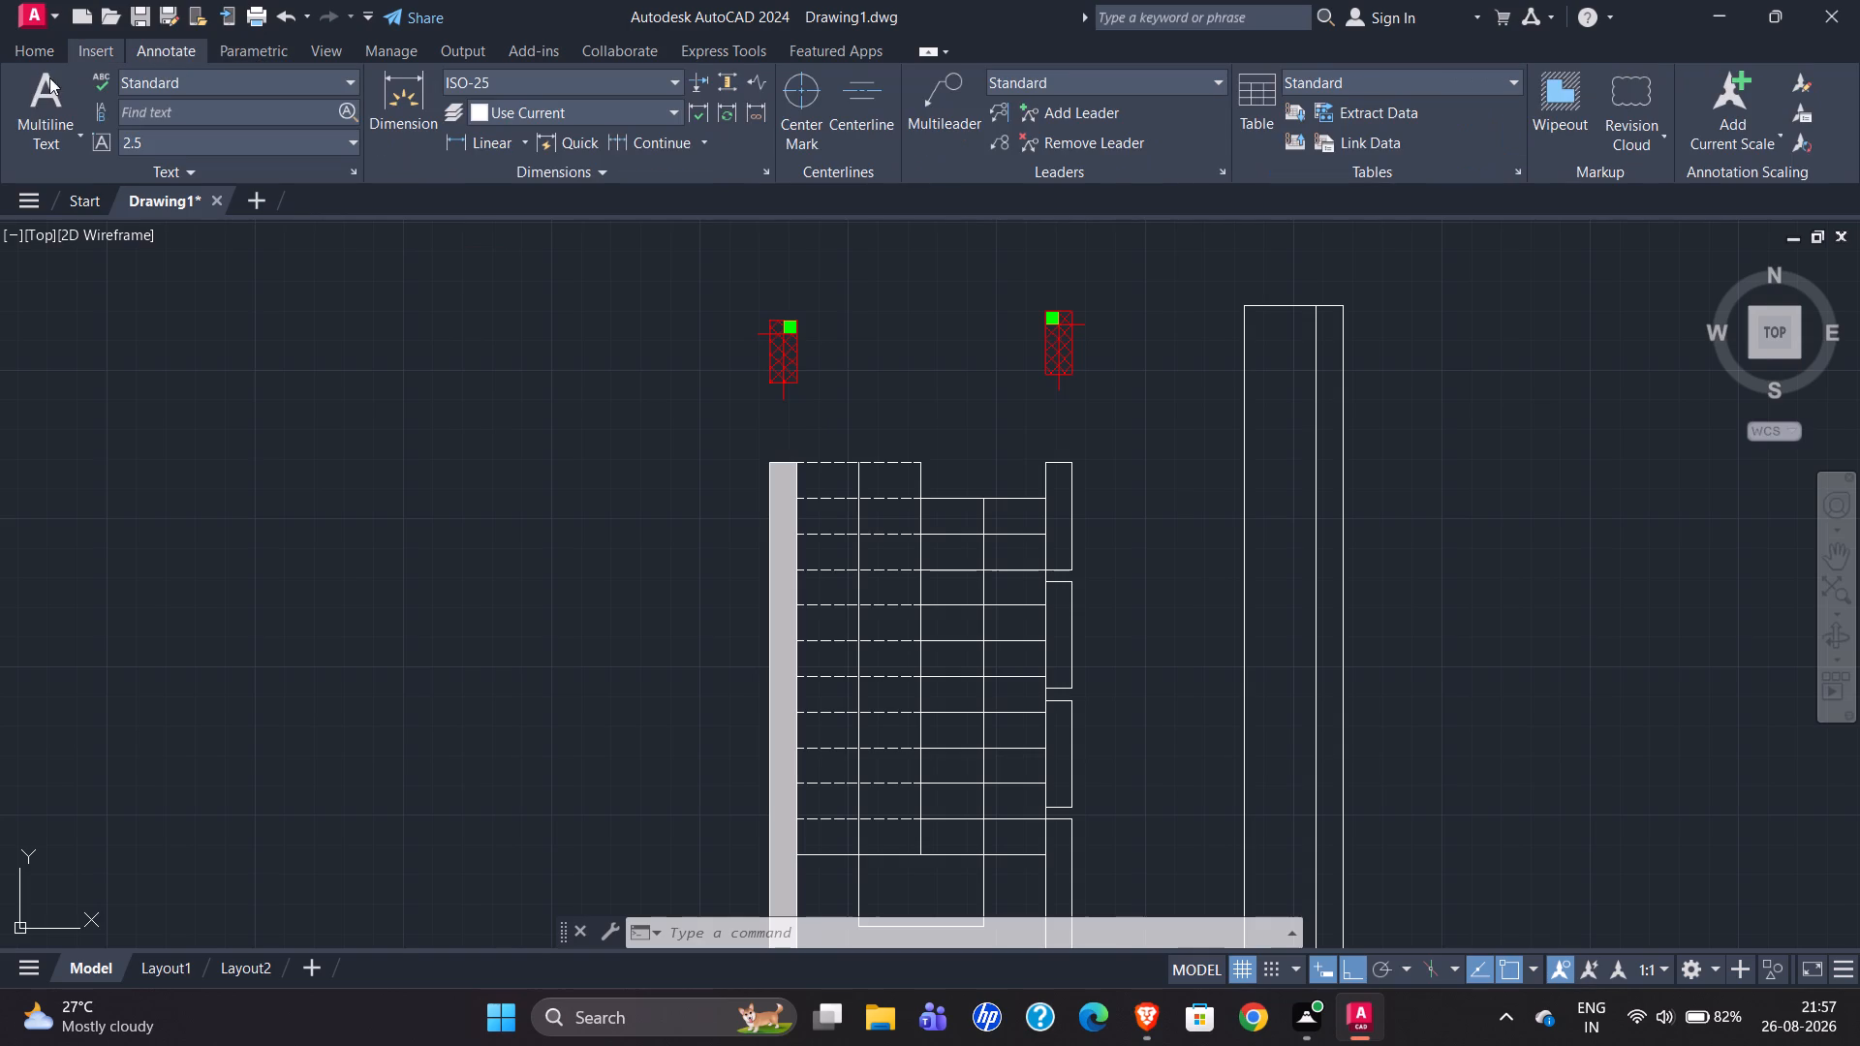
click(31, 90)
scroll(1021, 629, up, 2)
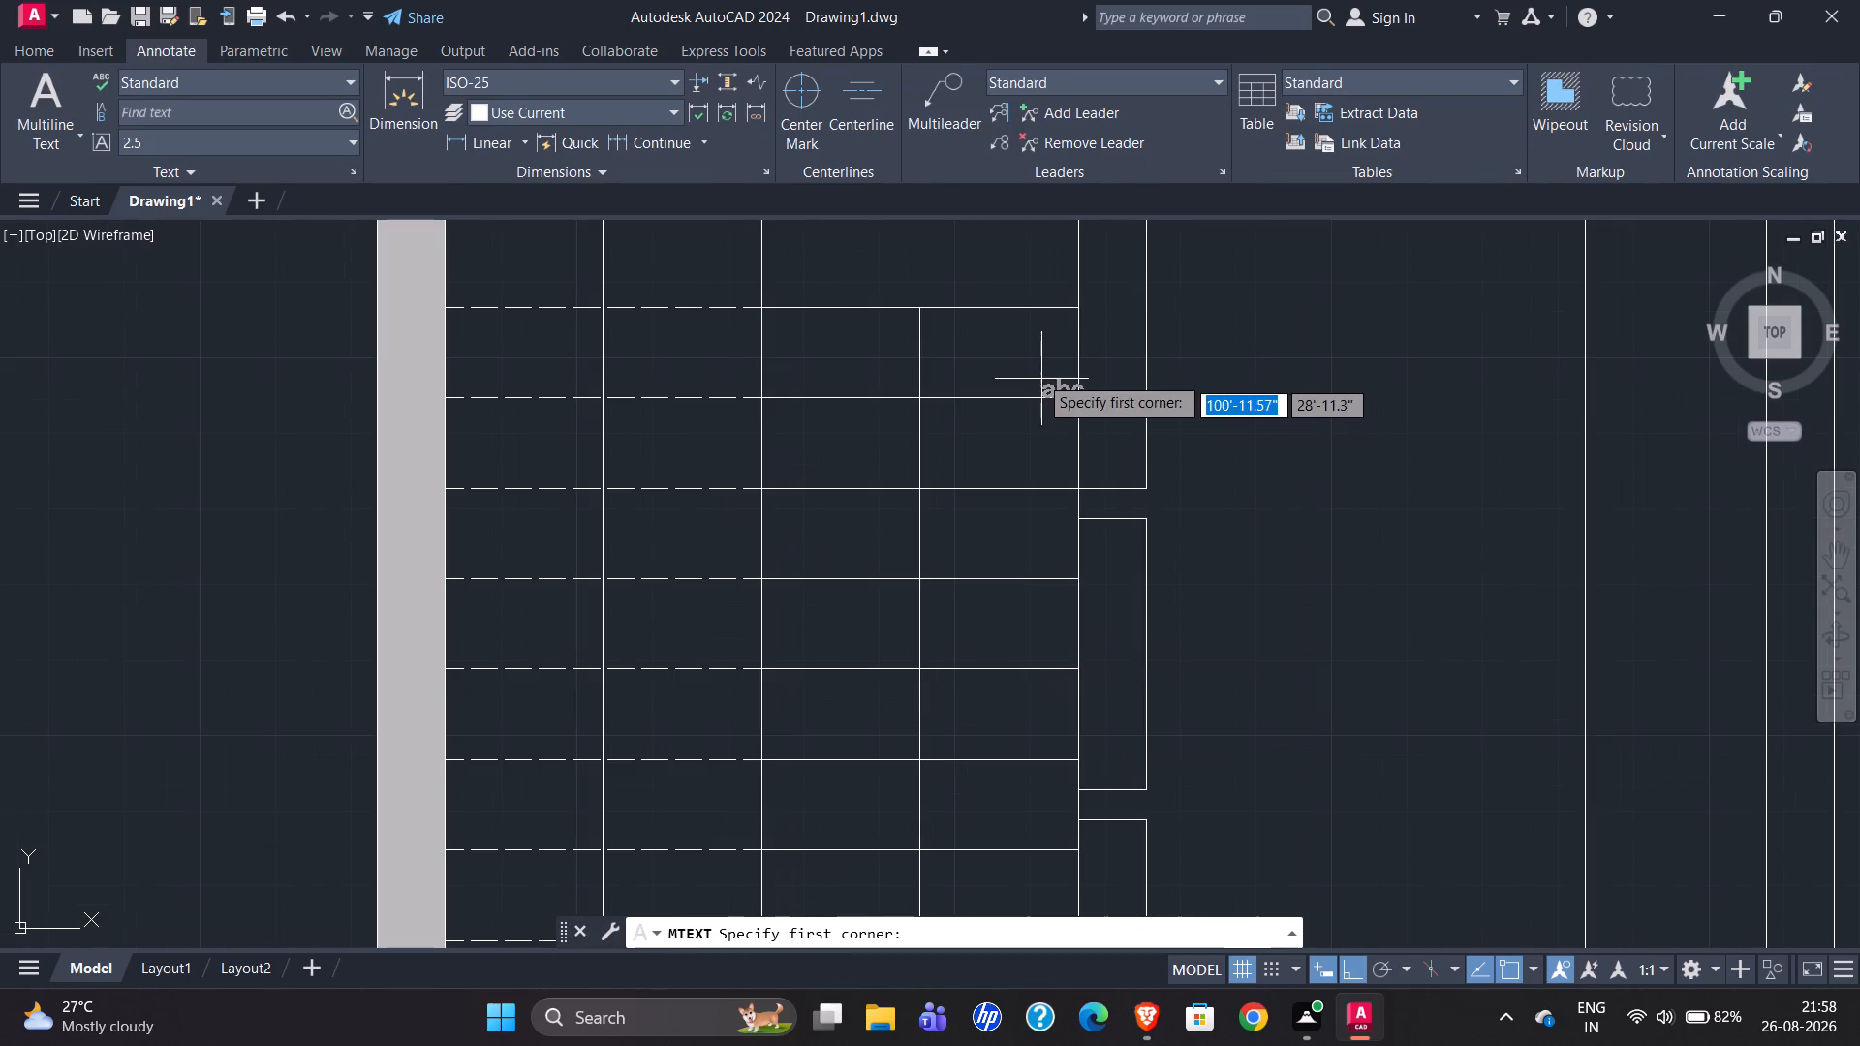
click(1021, 341)
click(1062, 389)
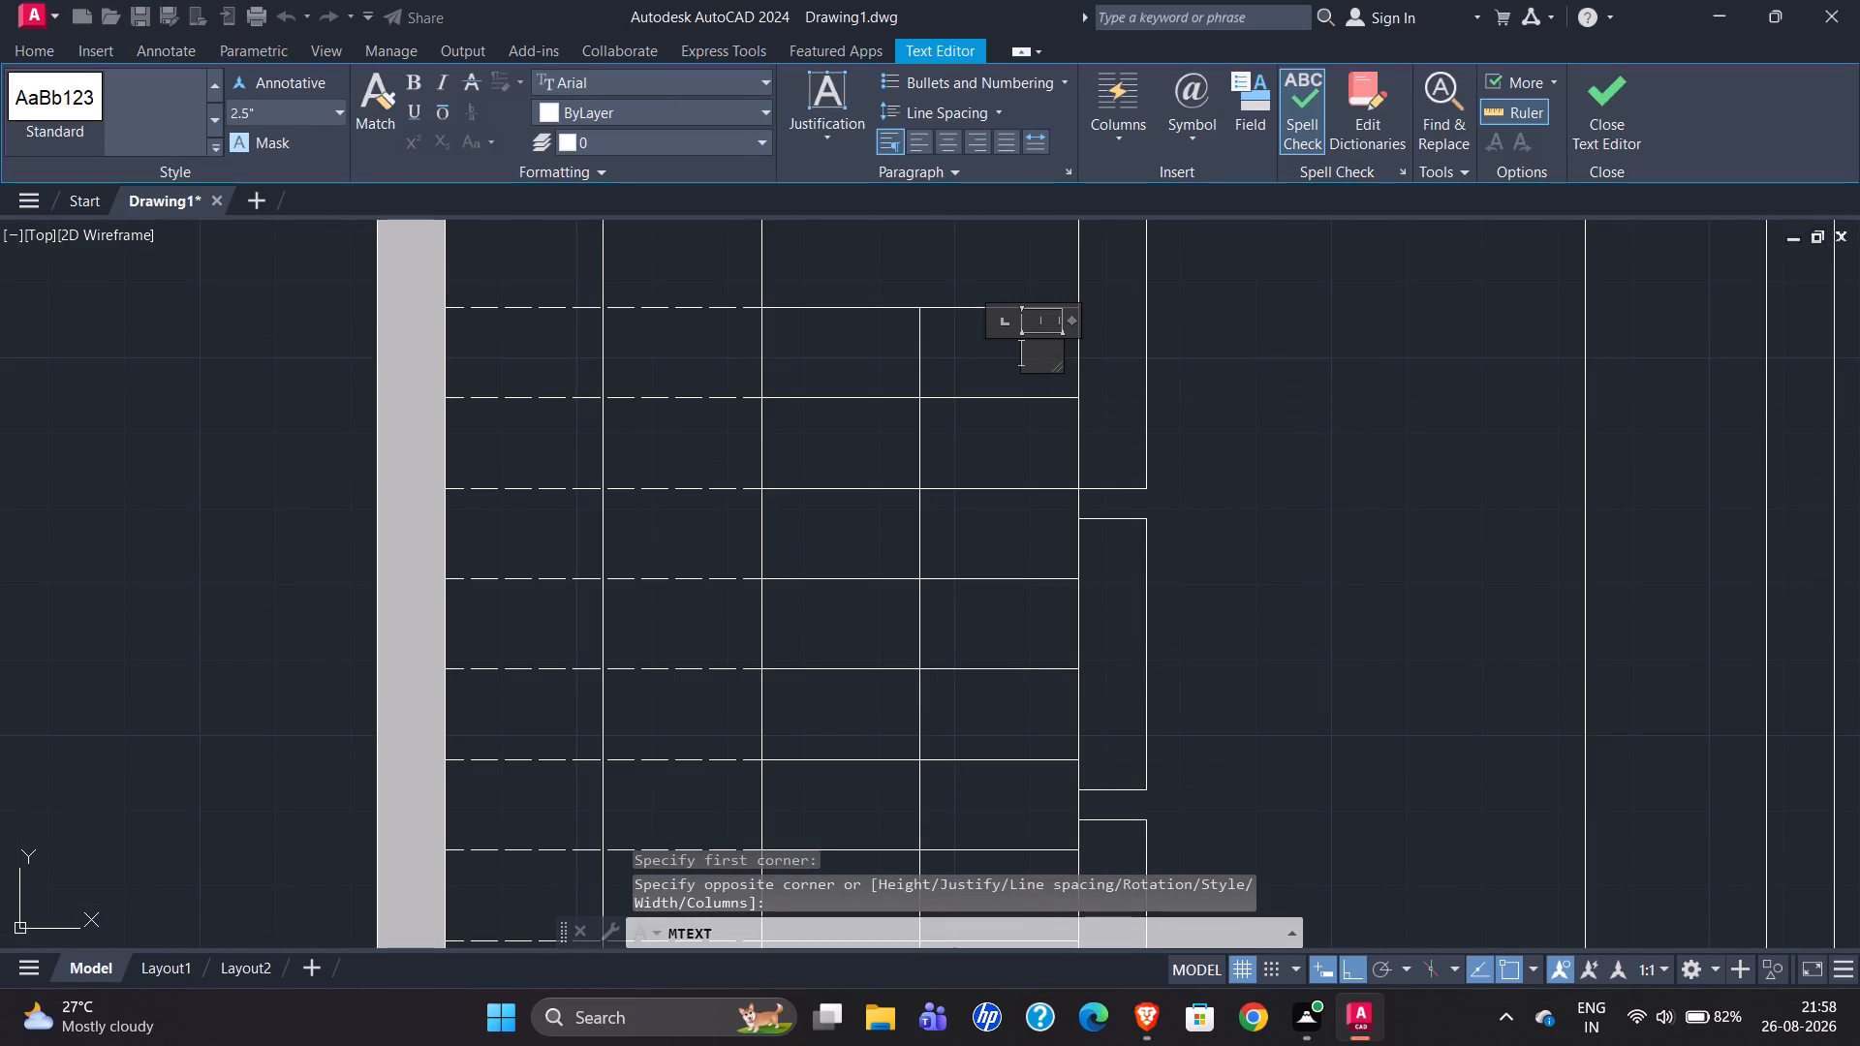
click(338, 115)
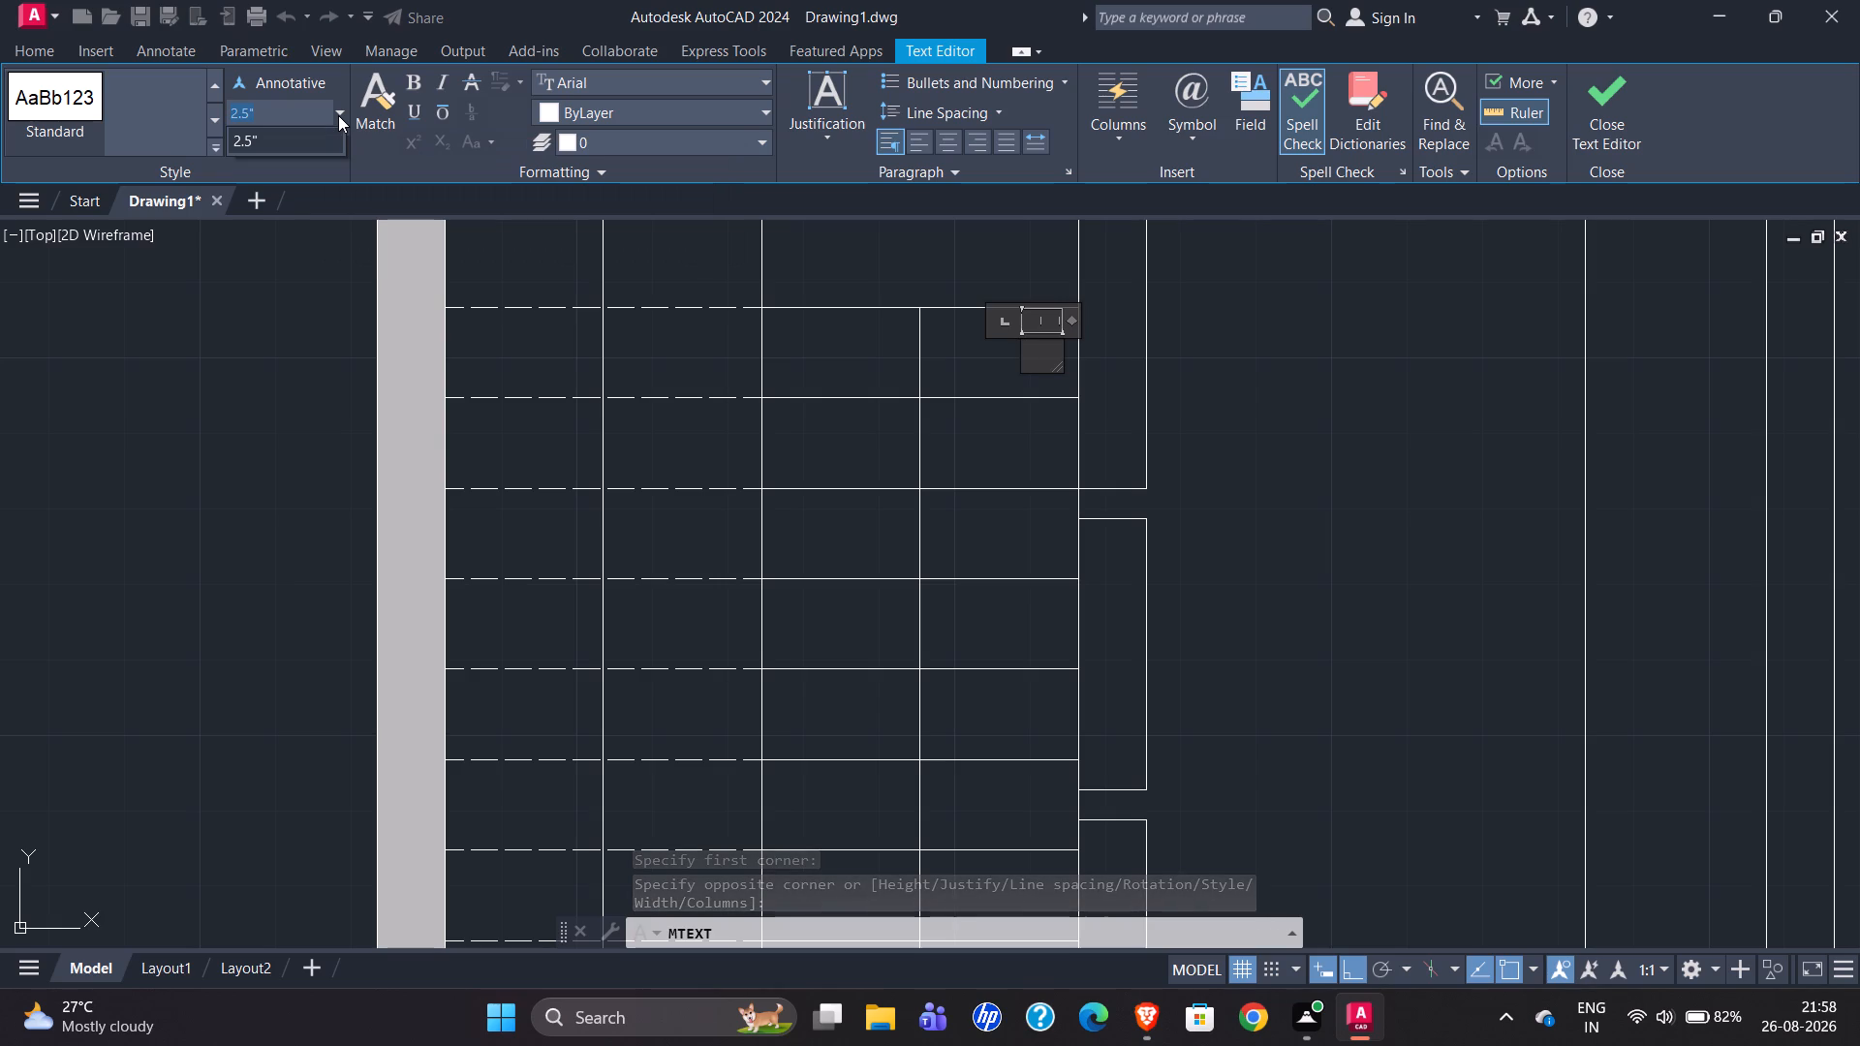
text(4")
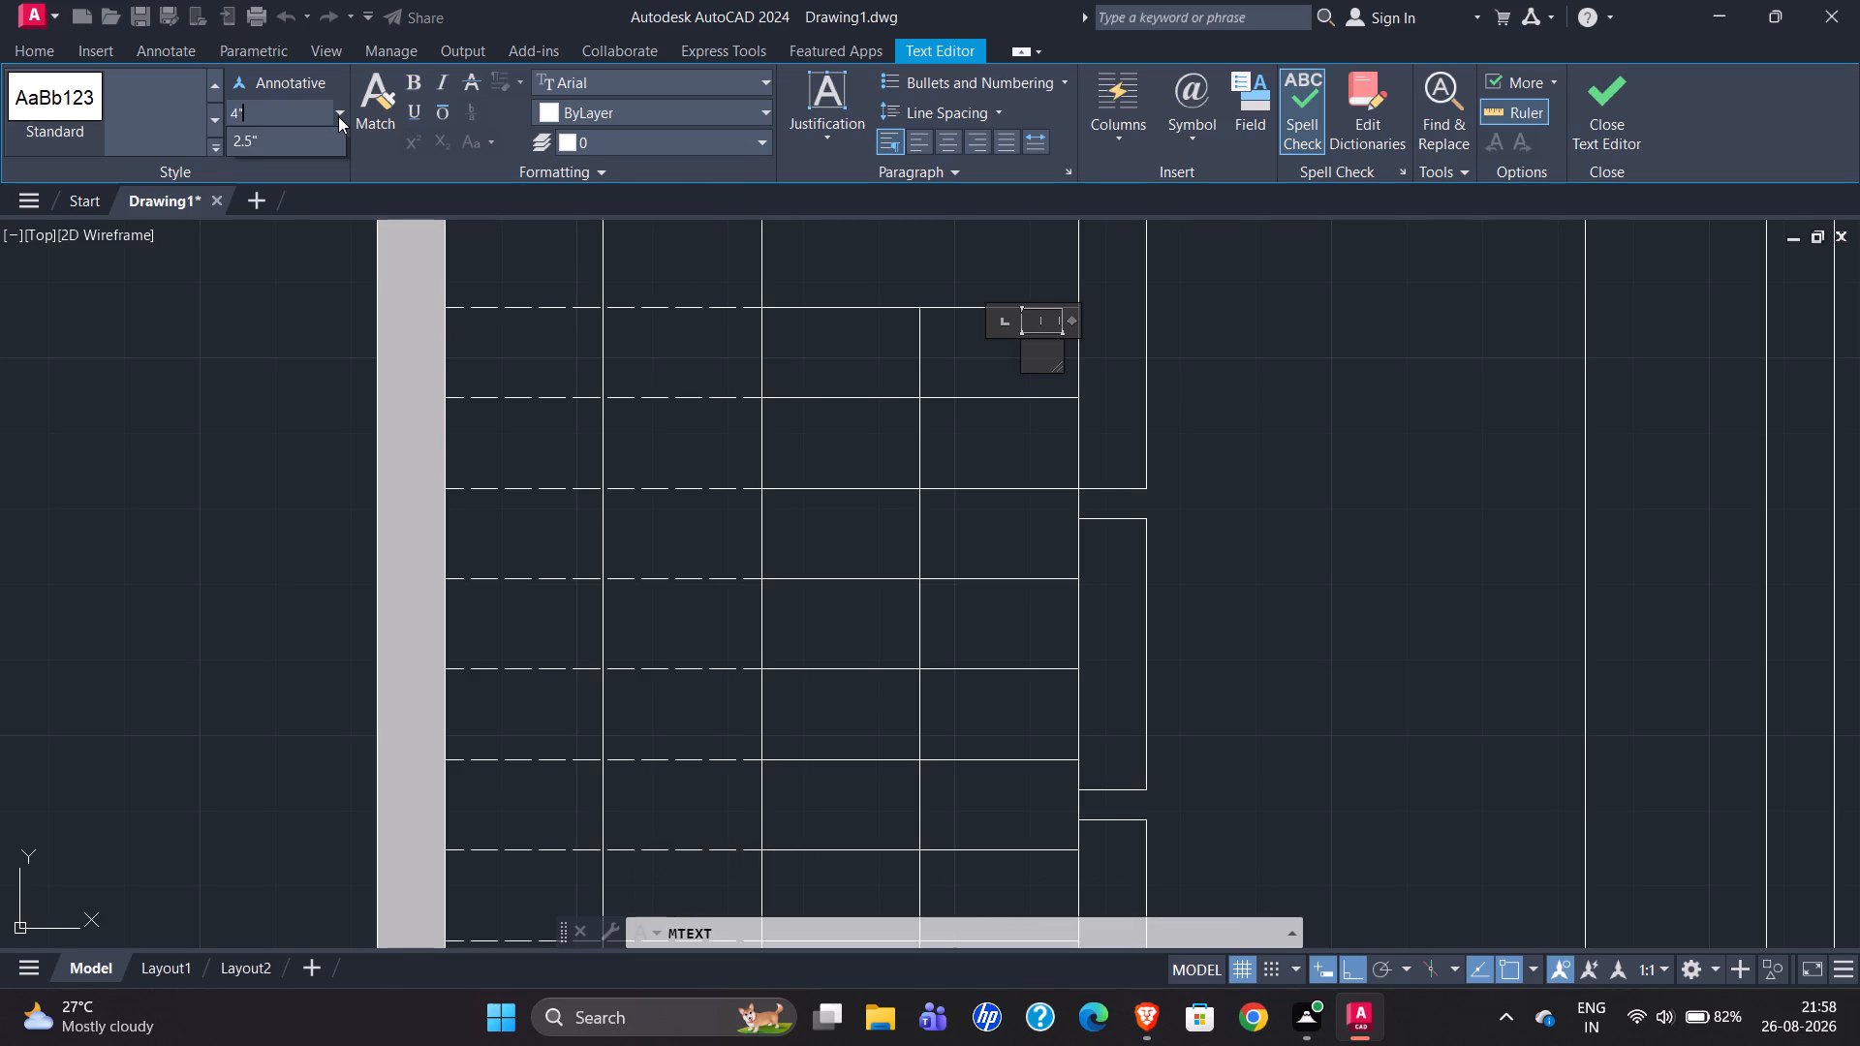
key(Return)
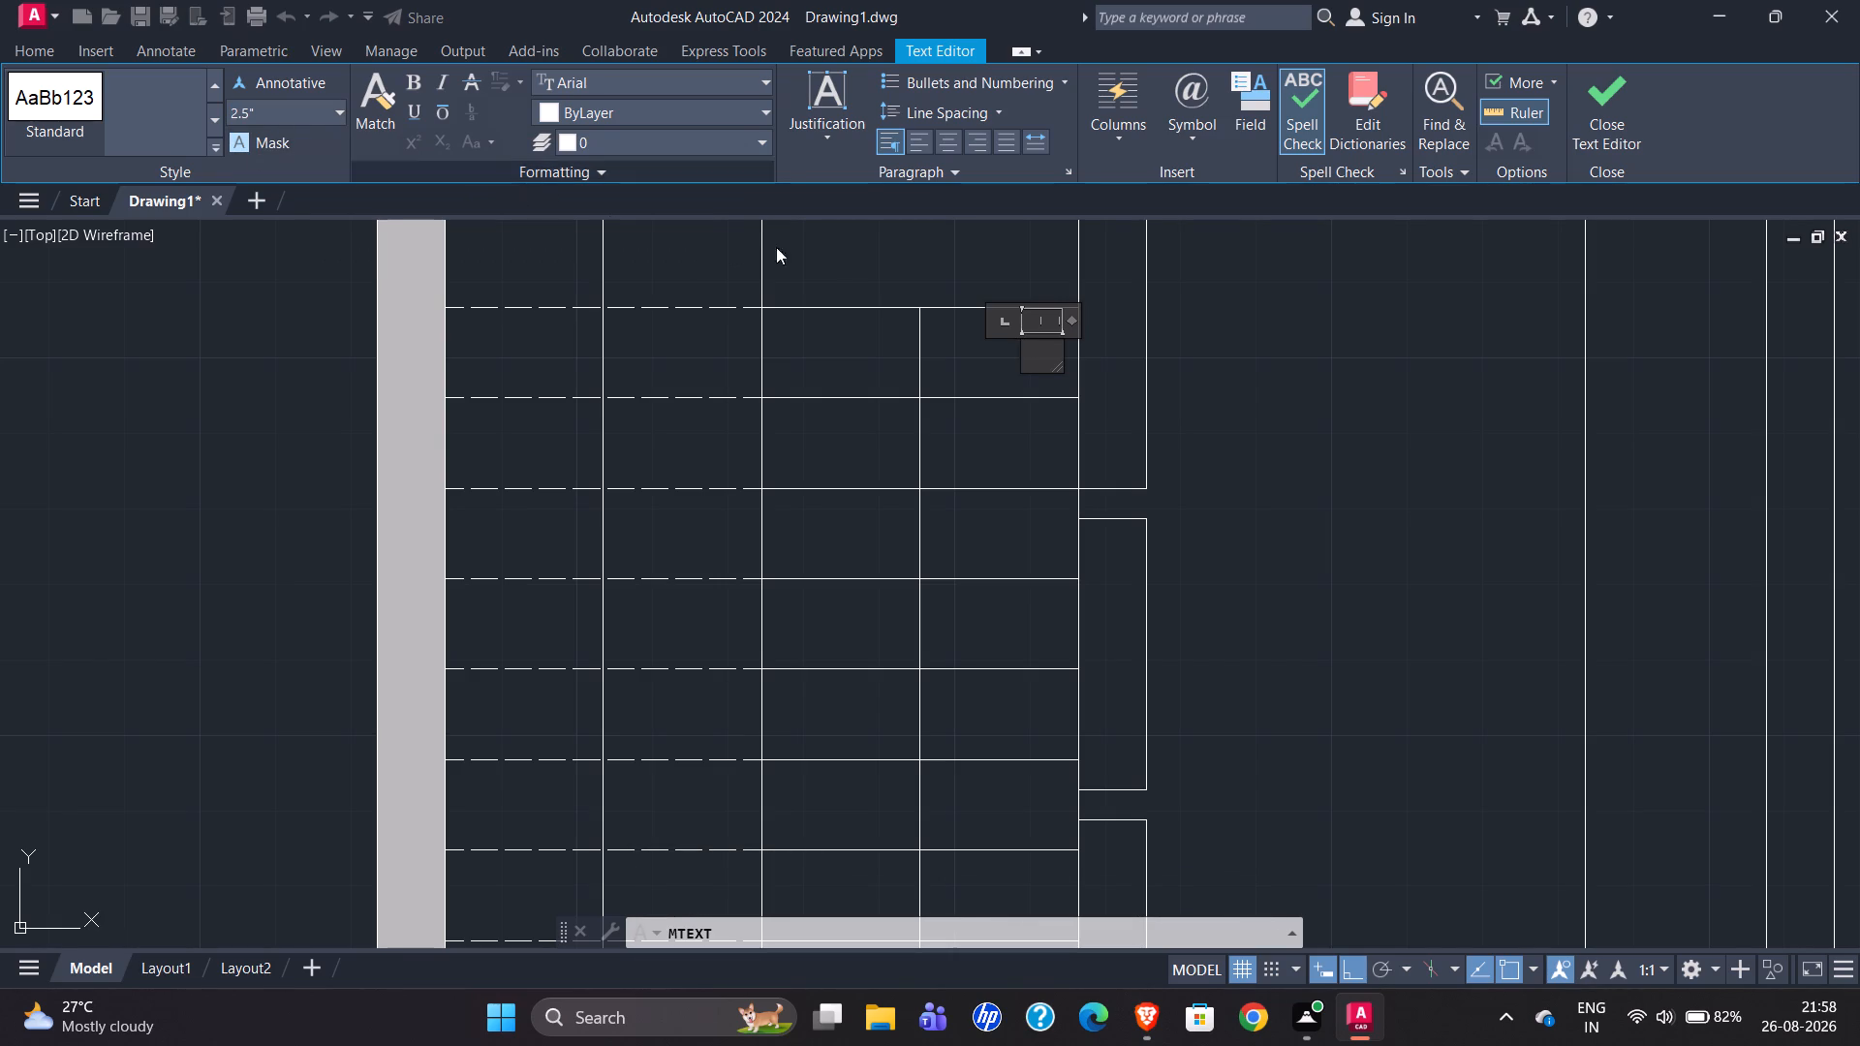
click(312, 116)
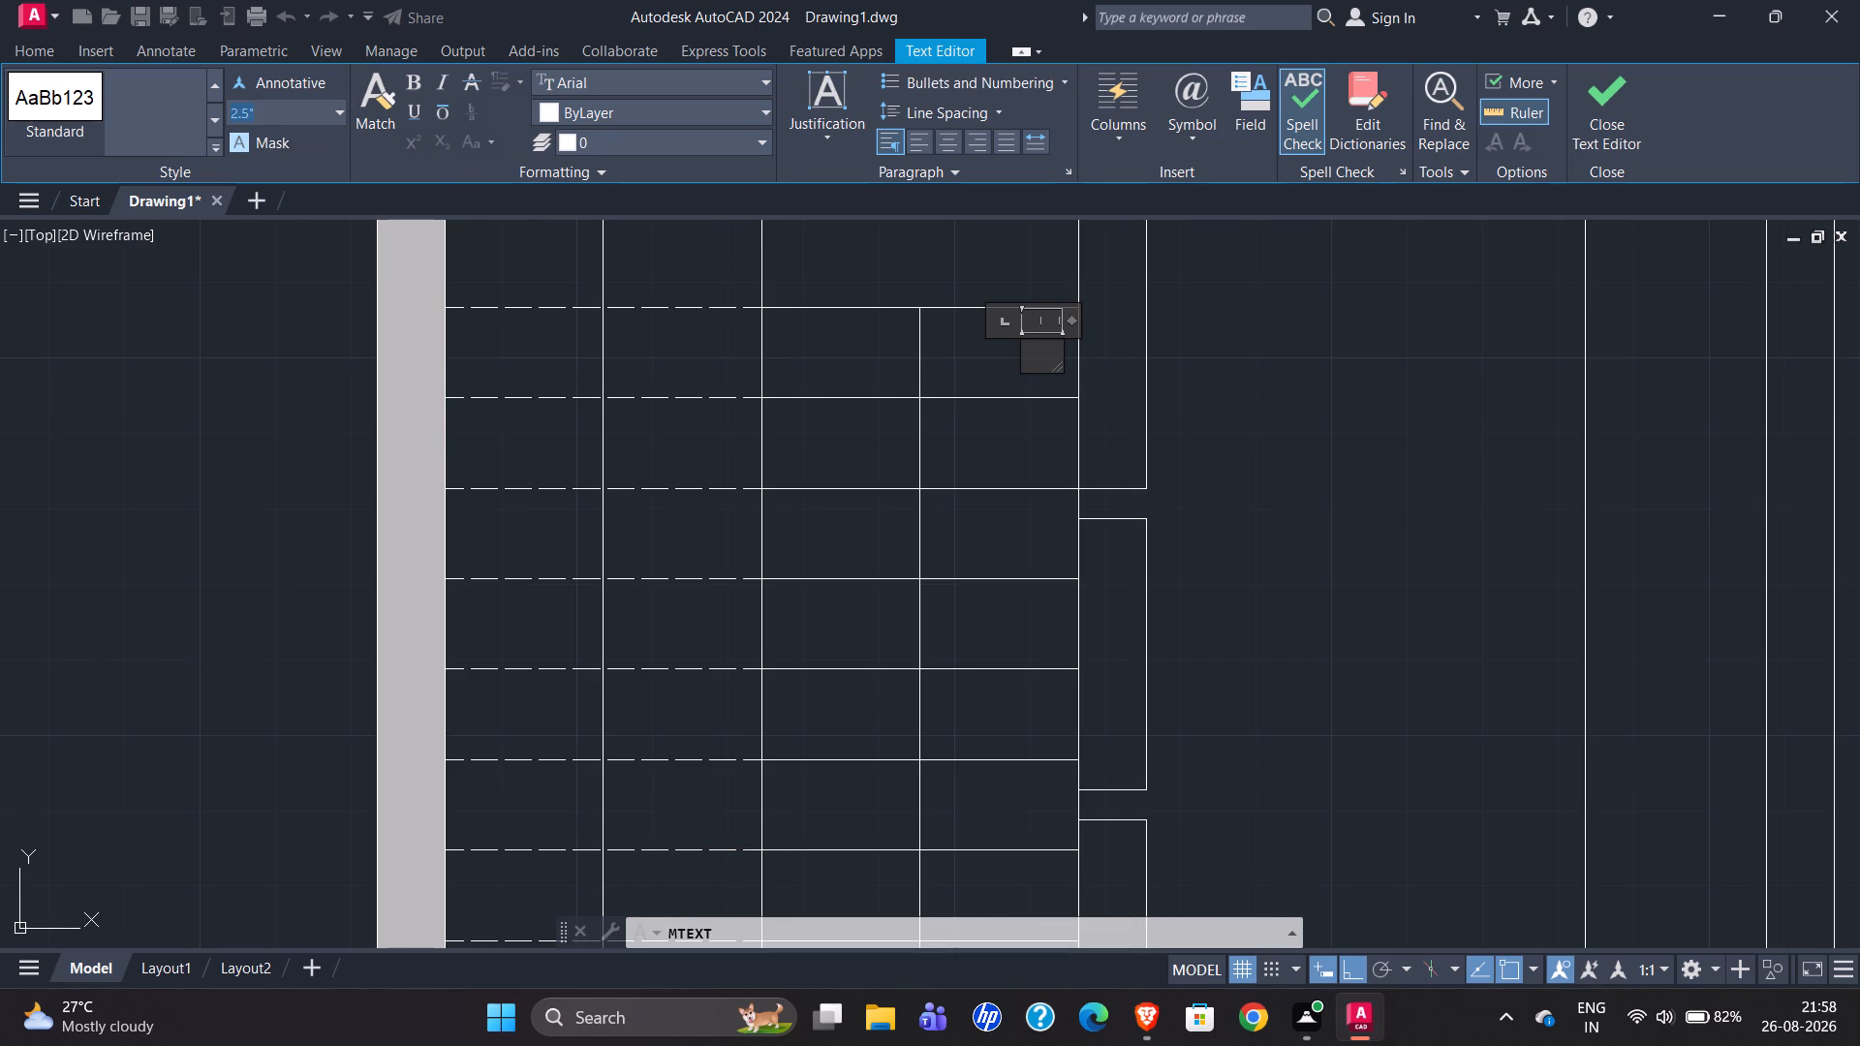
text(4")
key(Return)
key(1)
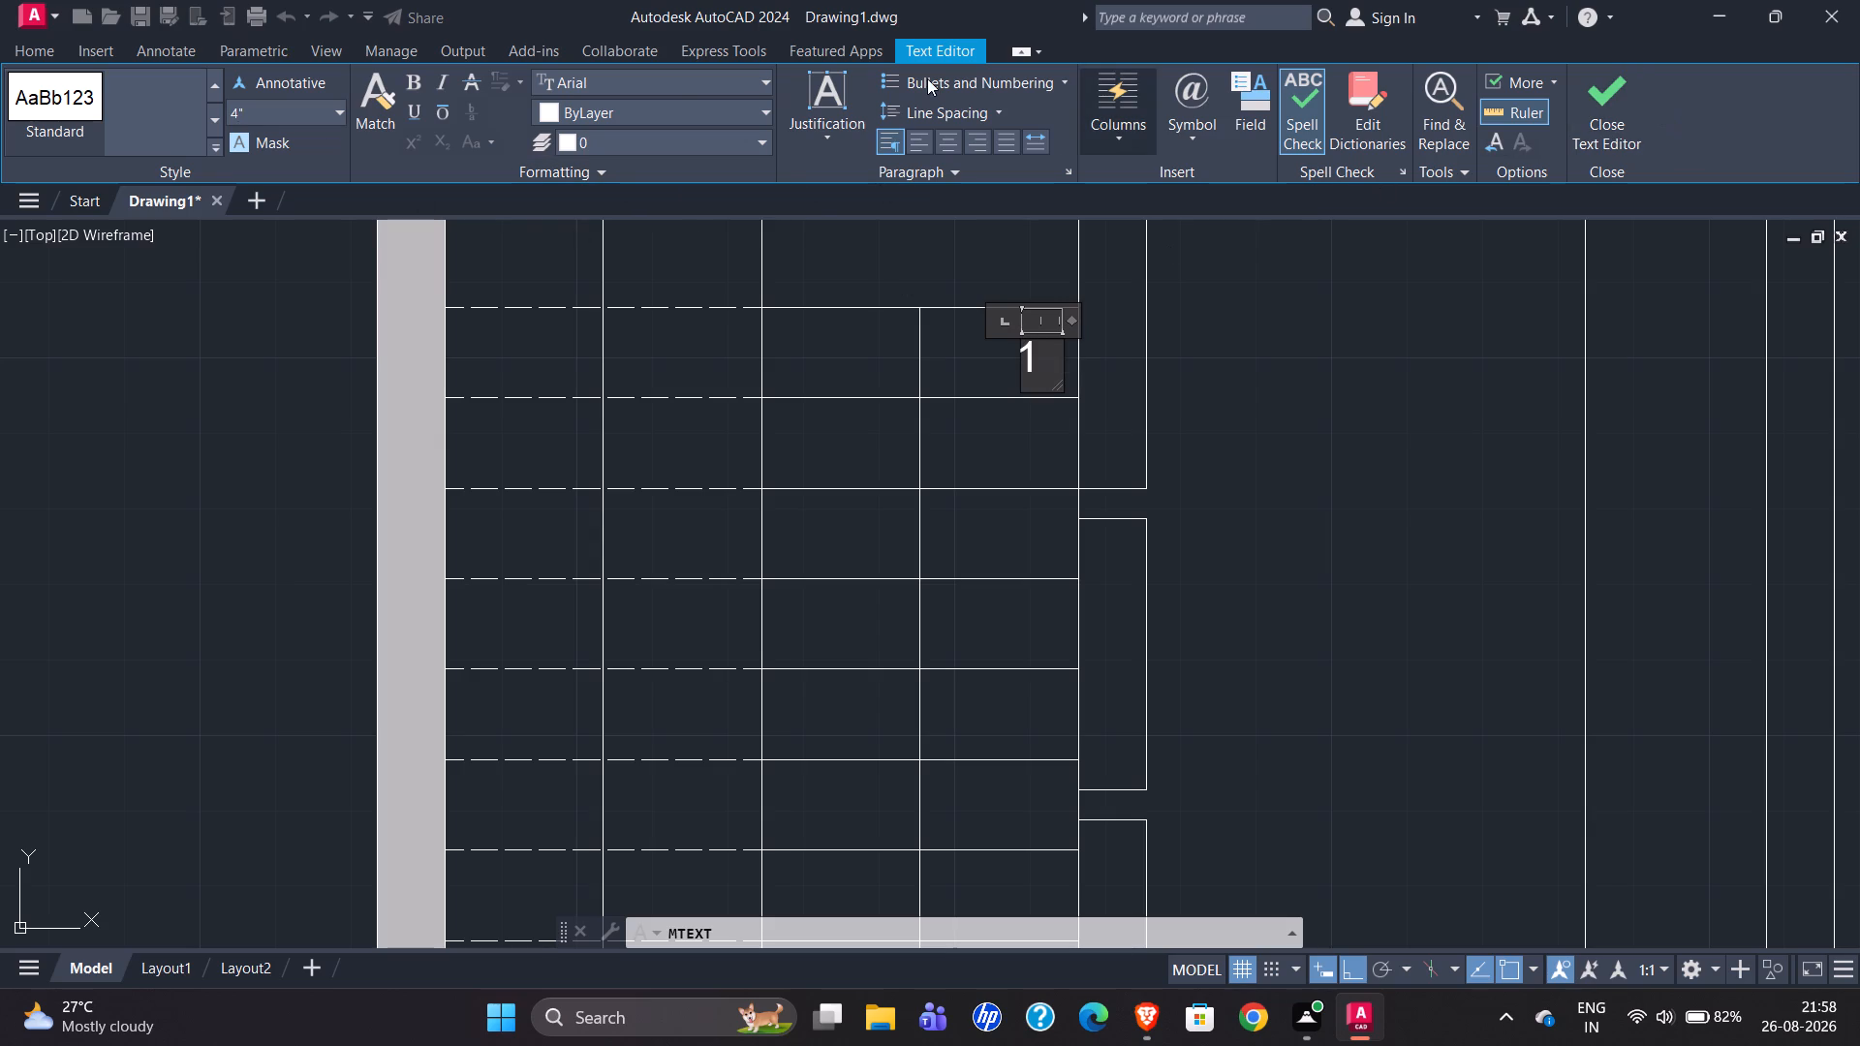
click(1633, 85)
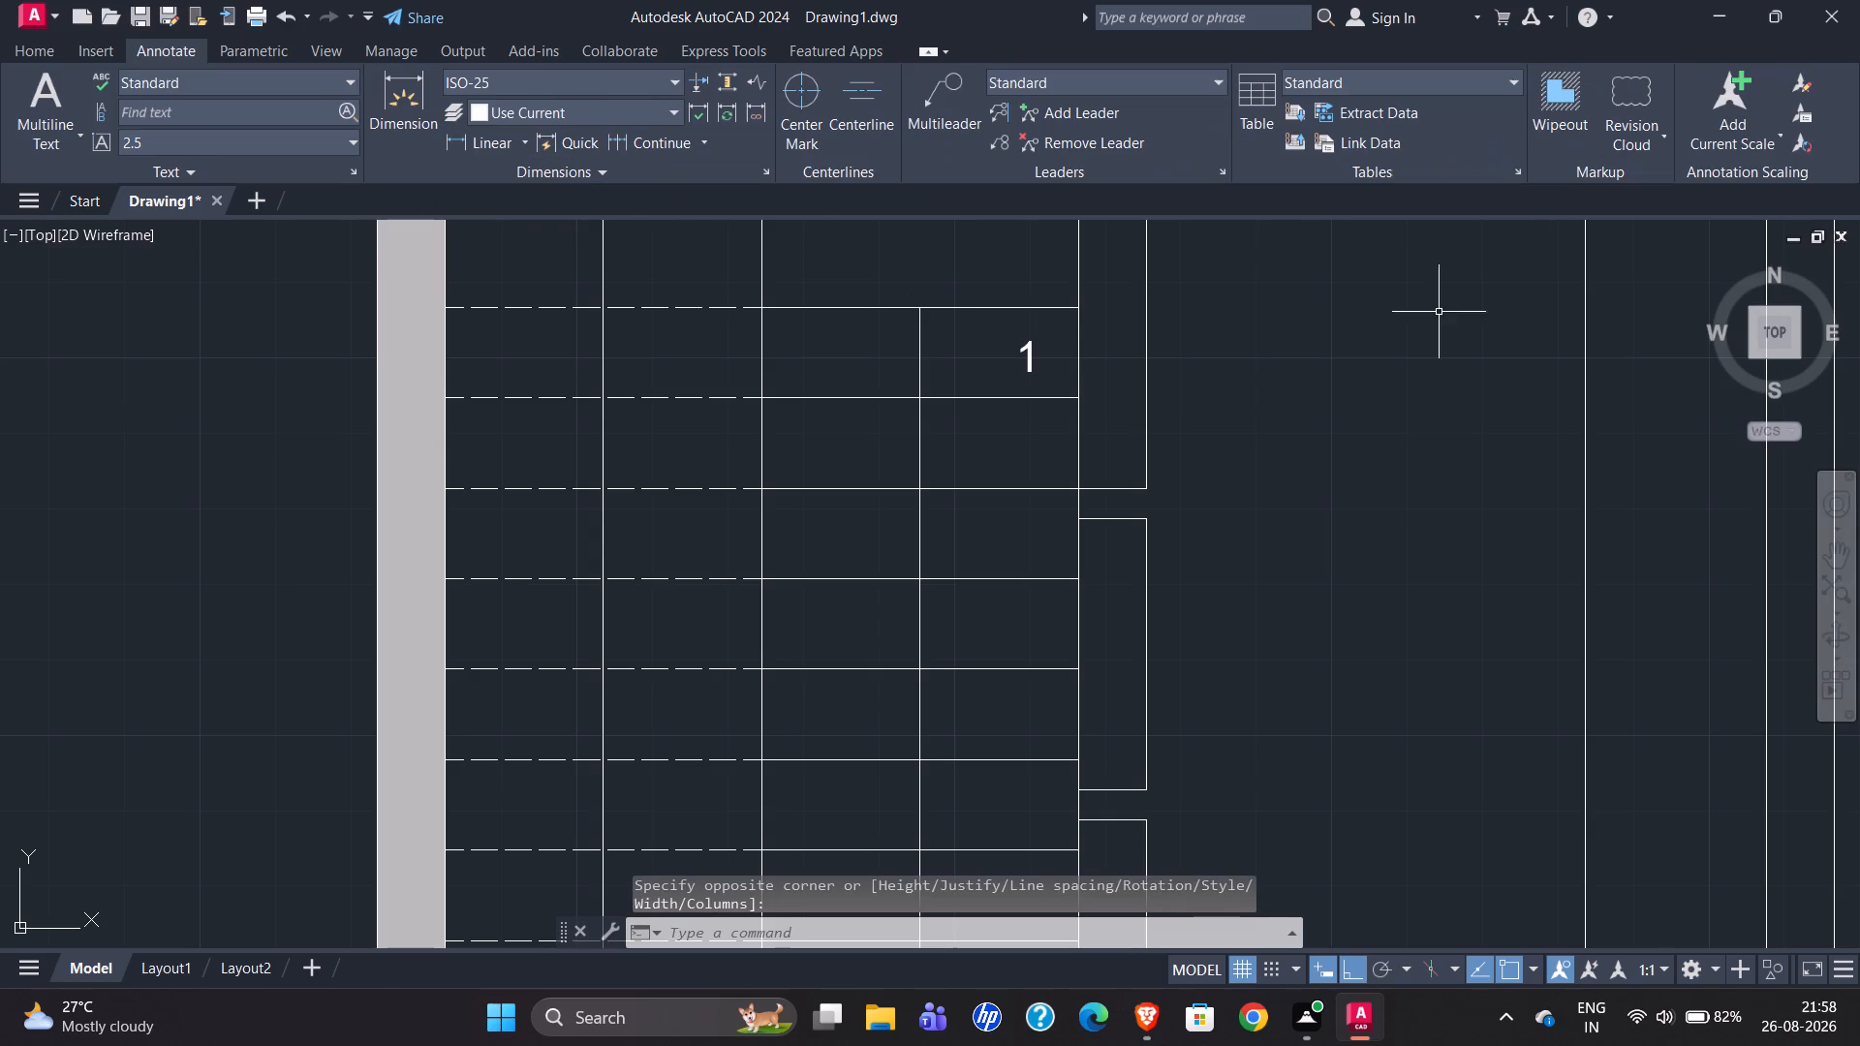
Examine the tread numbering on the reference plan's staircase against the redrawn staircase with its number 1 selected.
click(1028, 364)
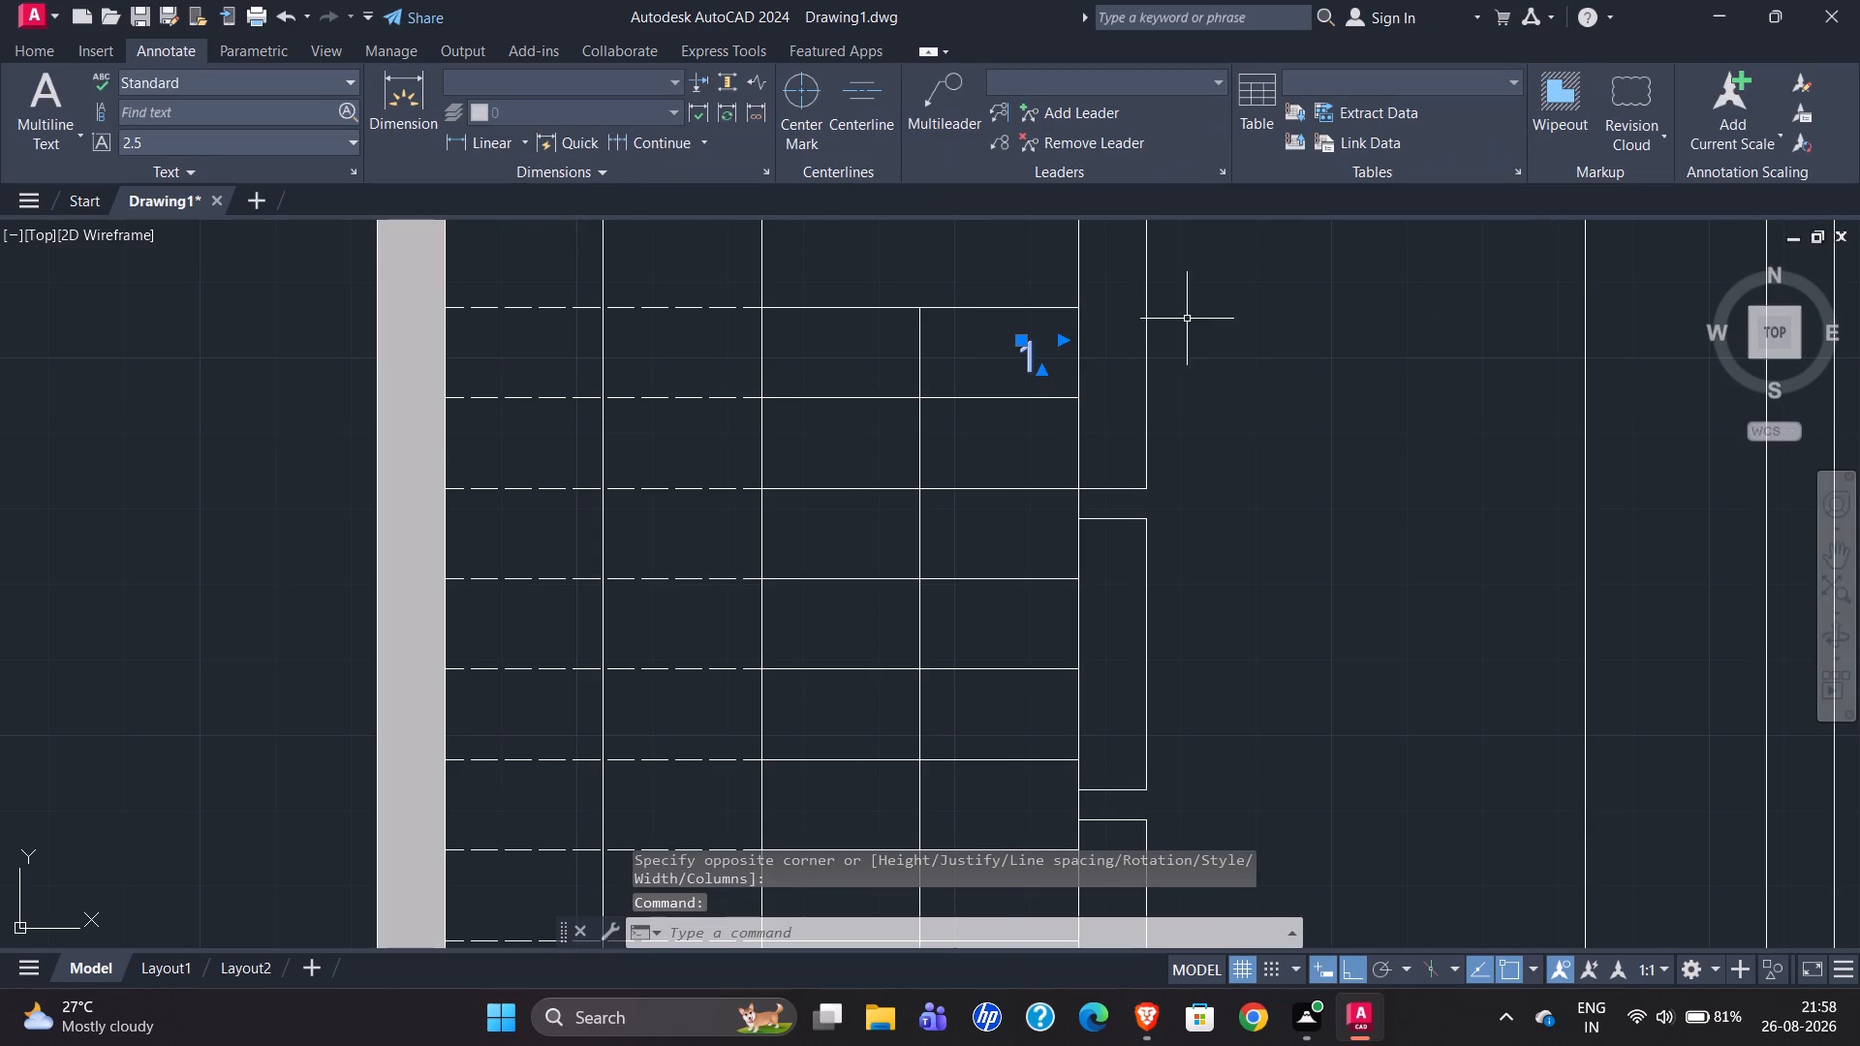
scroll(1151, 321, down, 1)
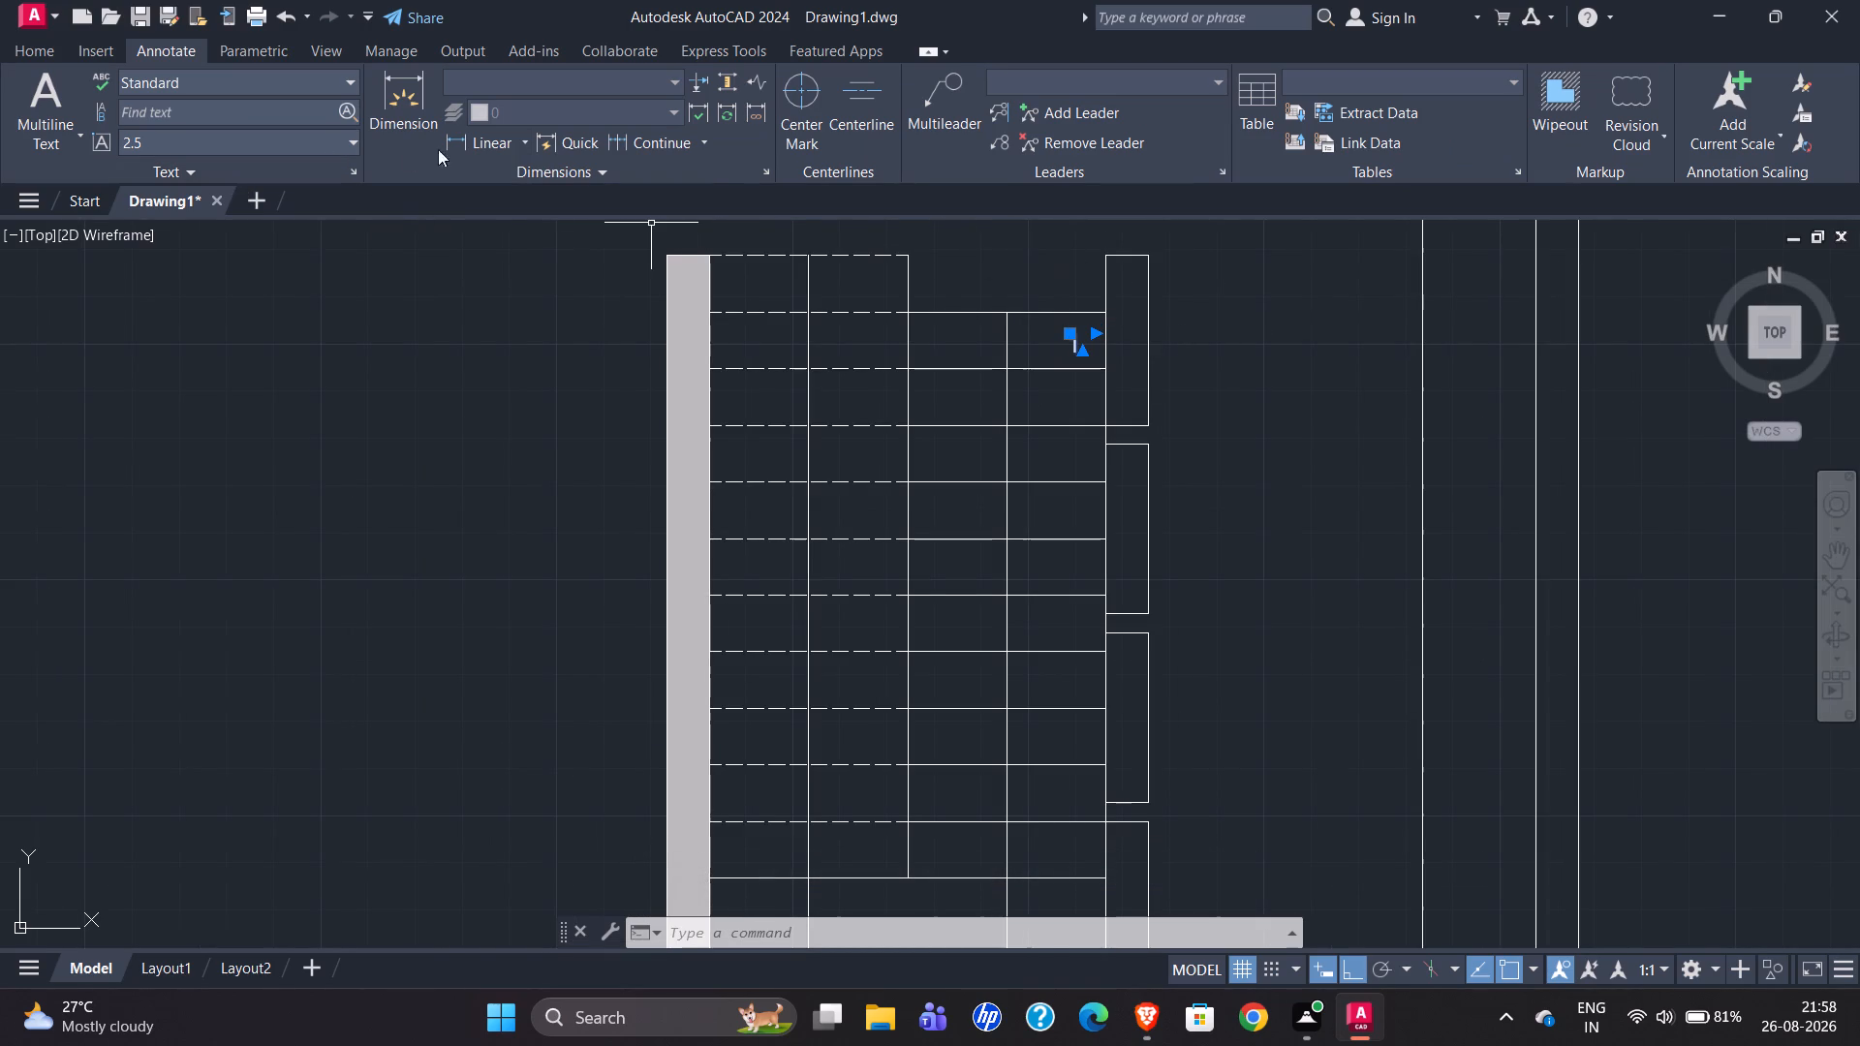
scroll(631, 217, down, 2)
scroll(996, 315, down, 2)
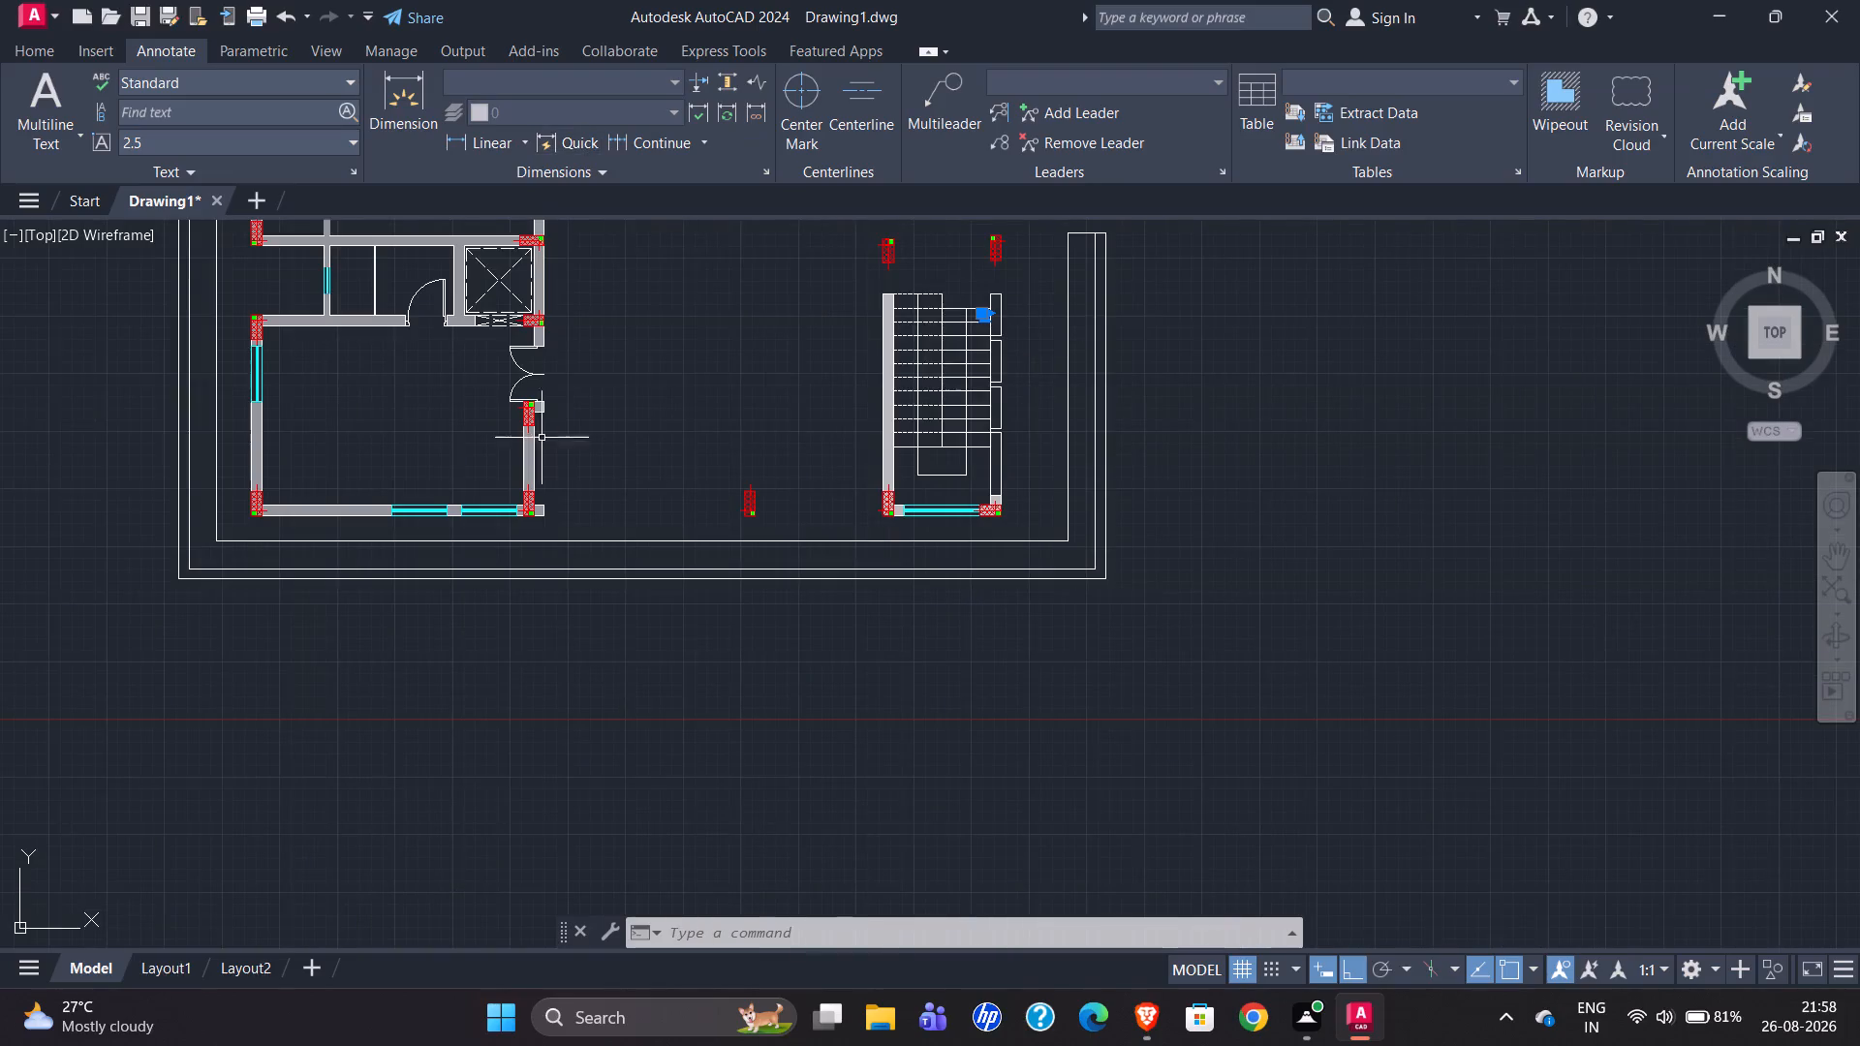
scroll(706, 509, down, 2)
scroll(173, 524, up, 4)
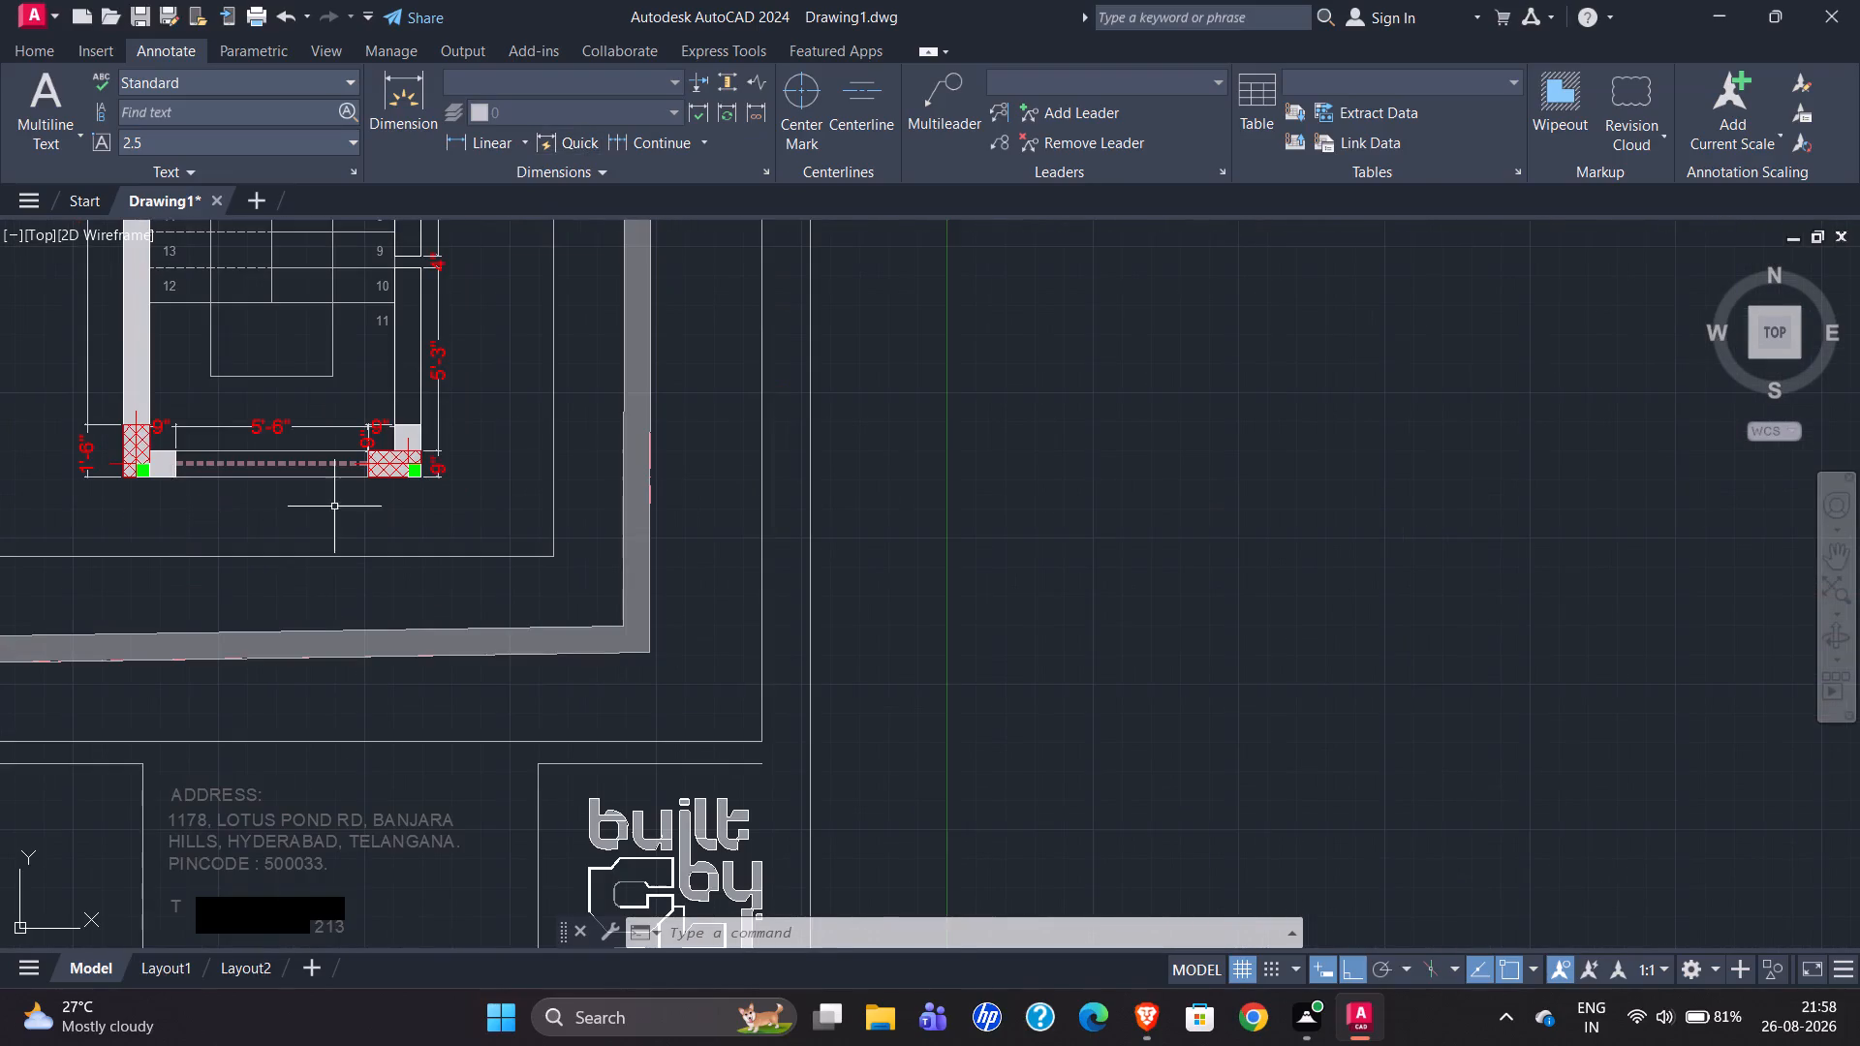
scroll(230, 623, down, 4)
scroll(899, 591, up, 1)
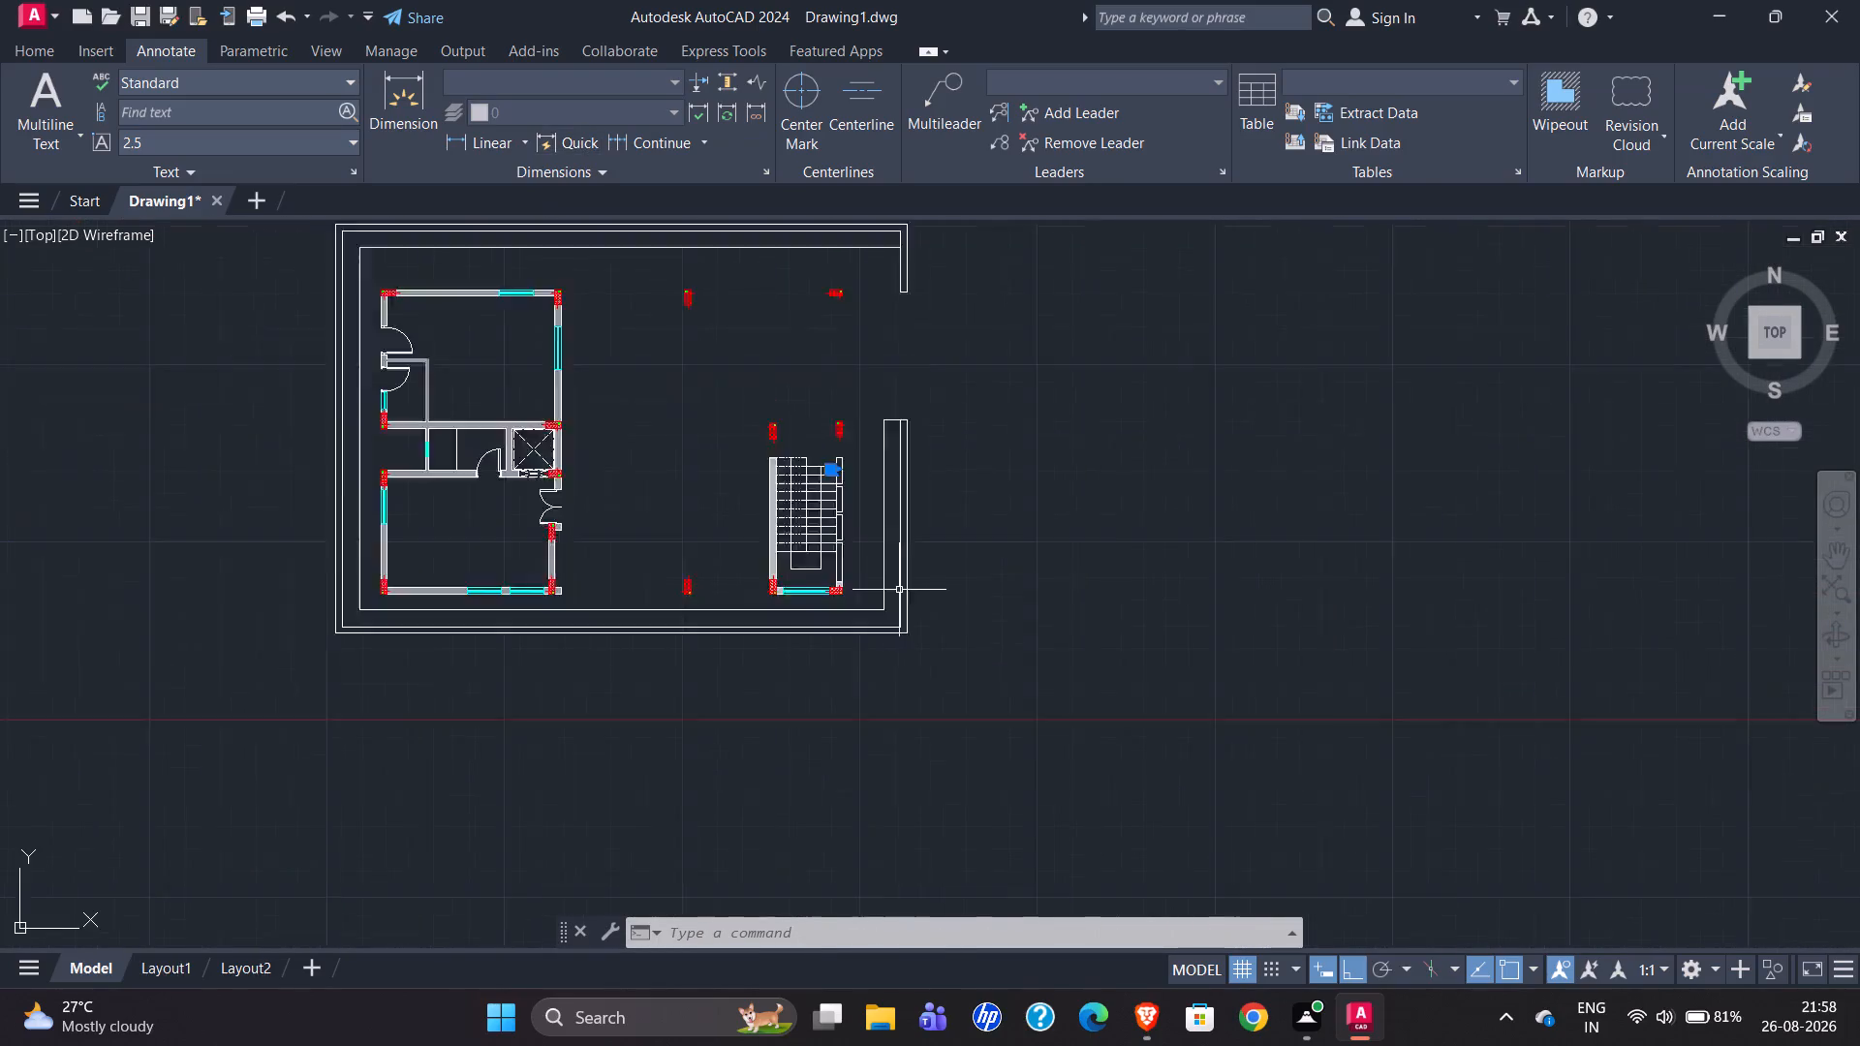
scroll(899, 590, up, 2)
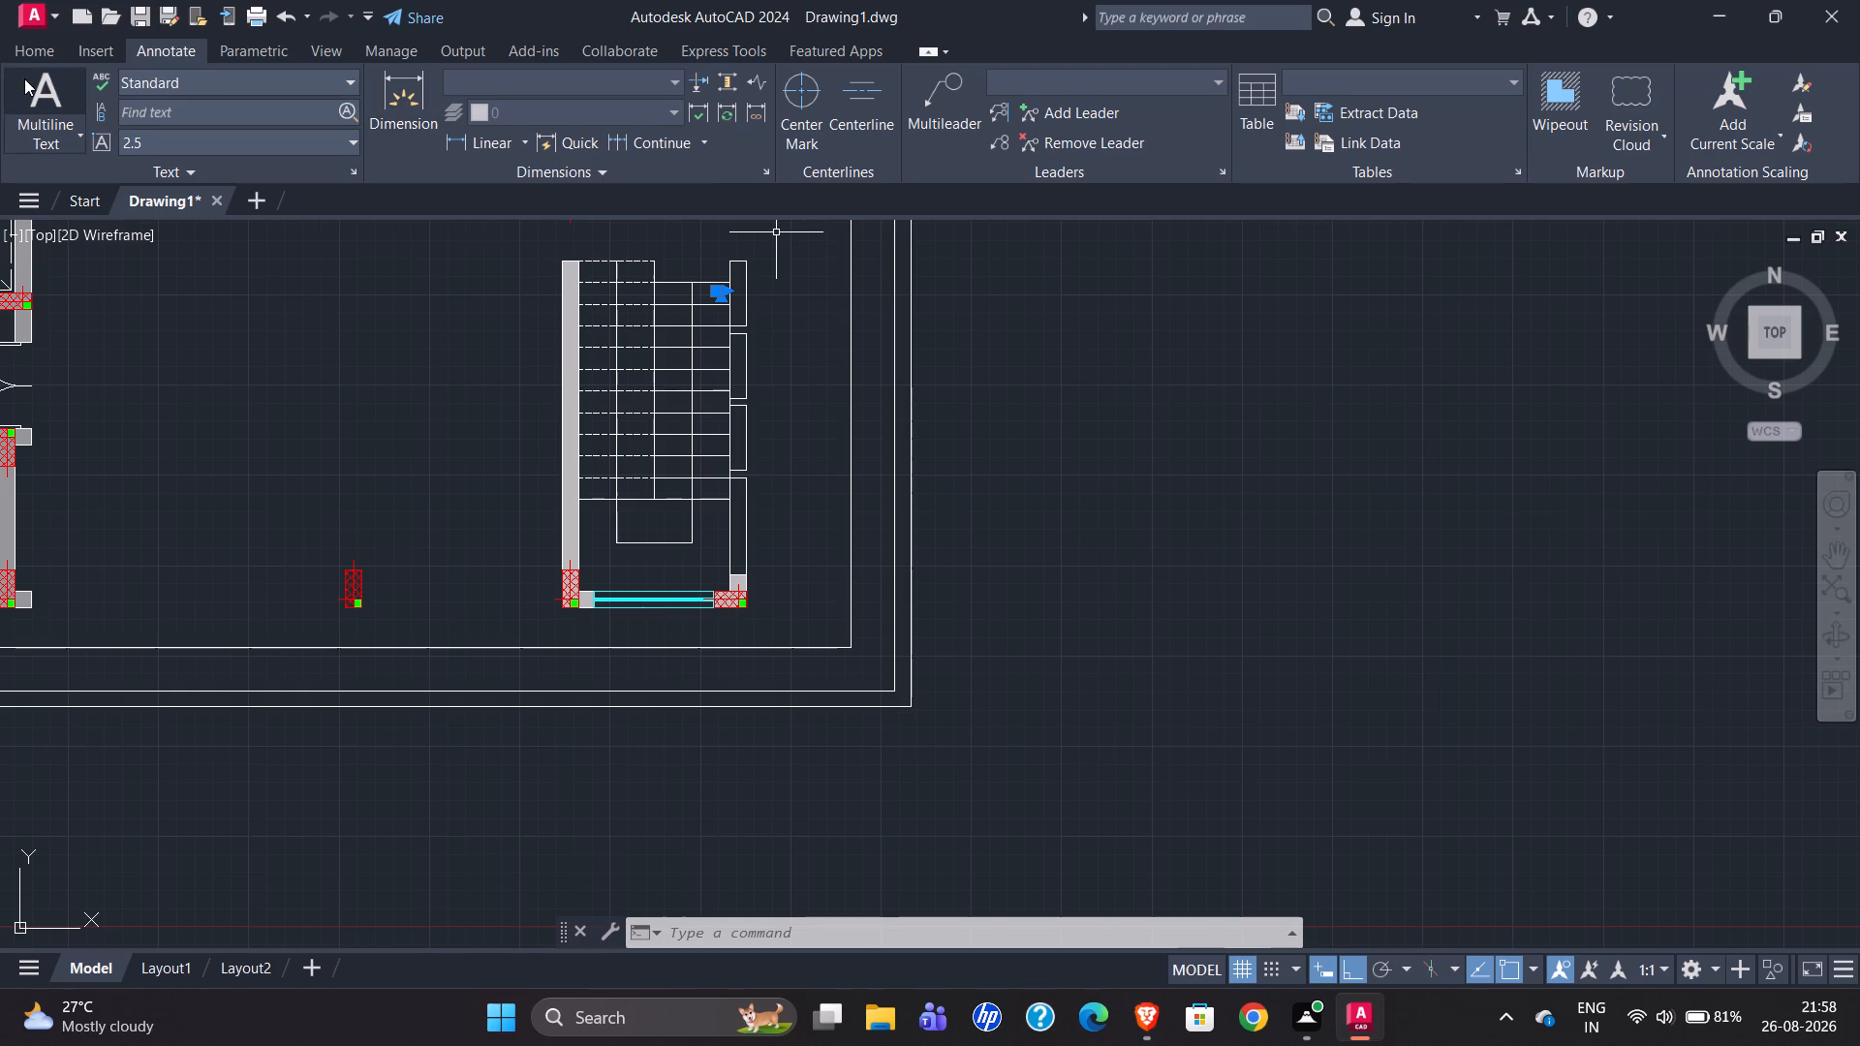
Copy the number 1 down the right flight's treads as an array of 11 items spaced 1' apart.
scroll(676, 534, down, 1)
scroll(692, 359, up, 4)
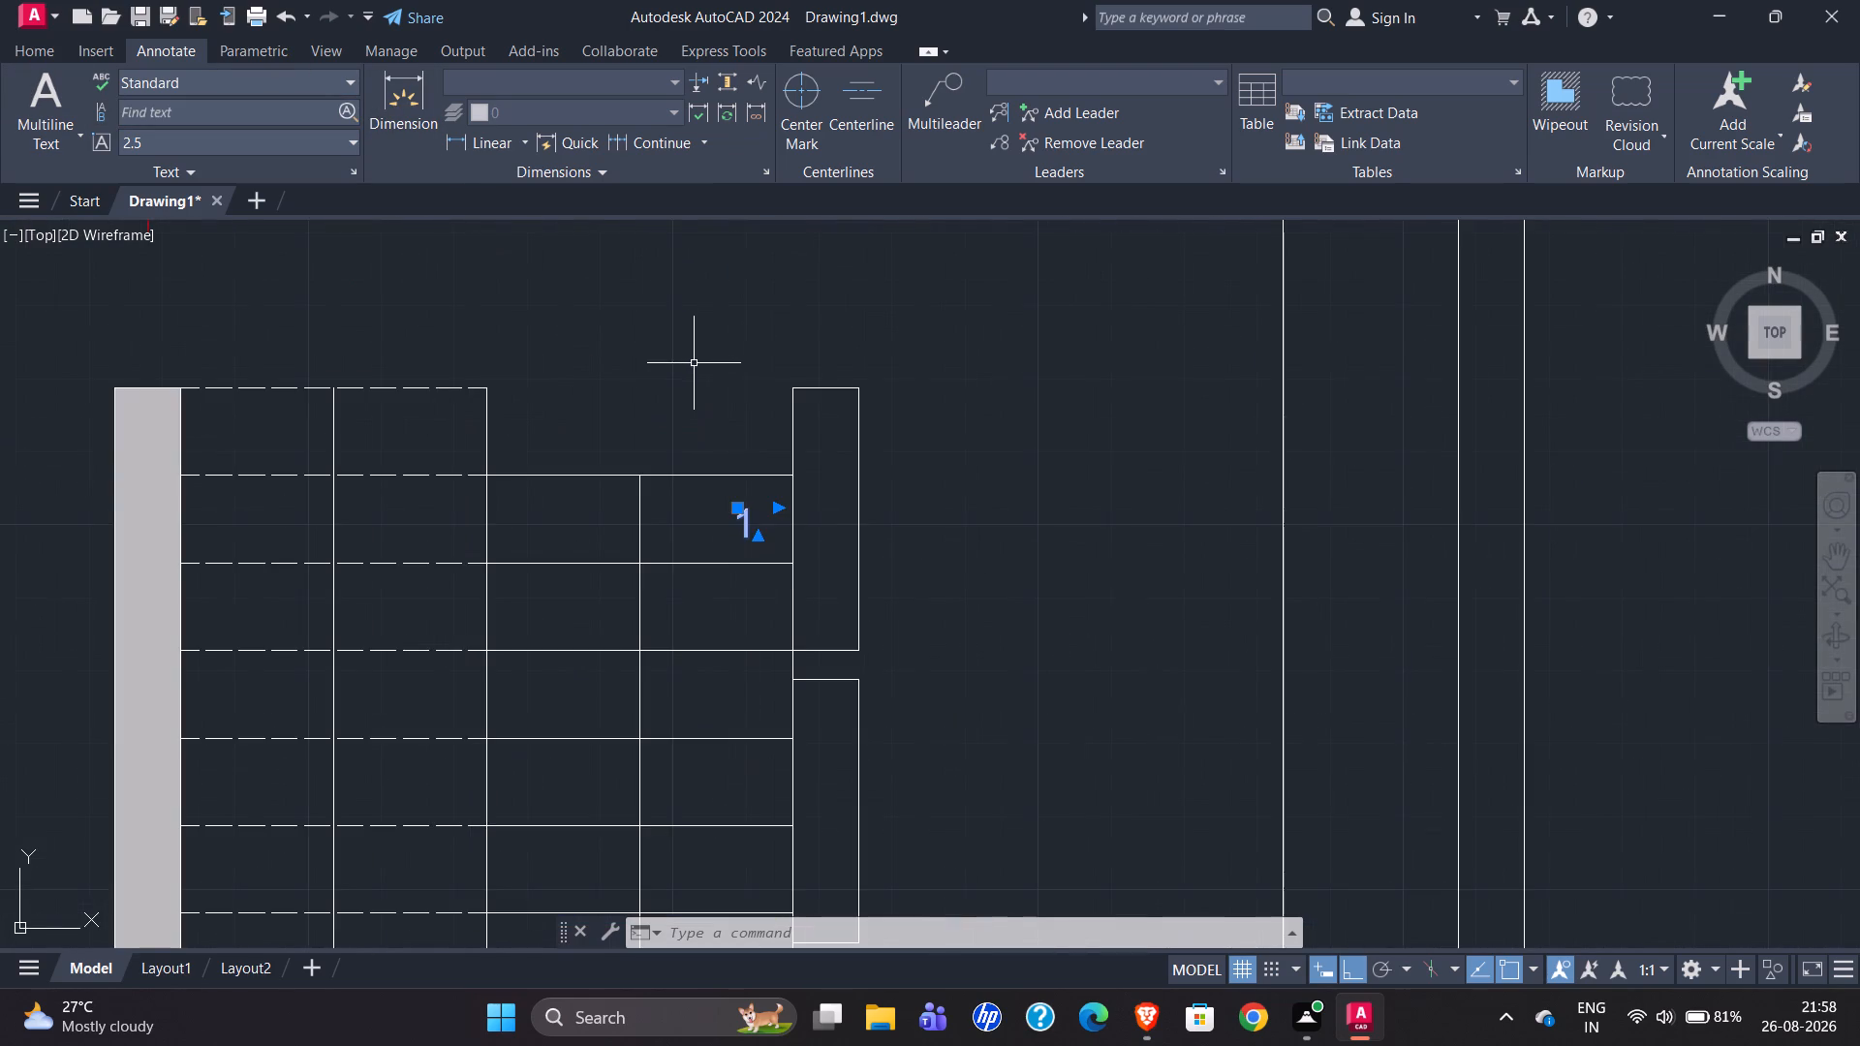
scroll(725, 567, up, 1)
key(Escape)
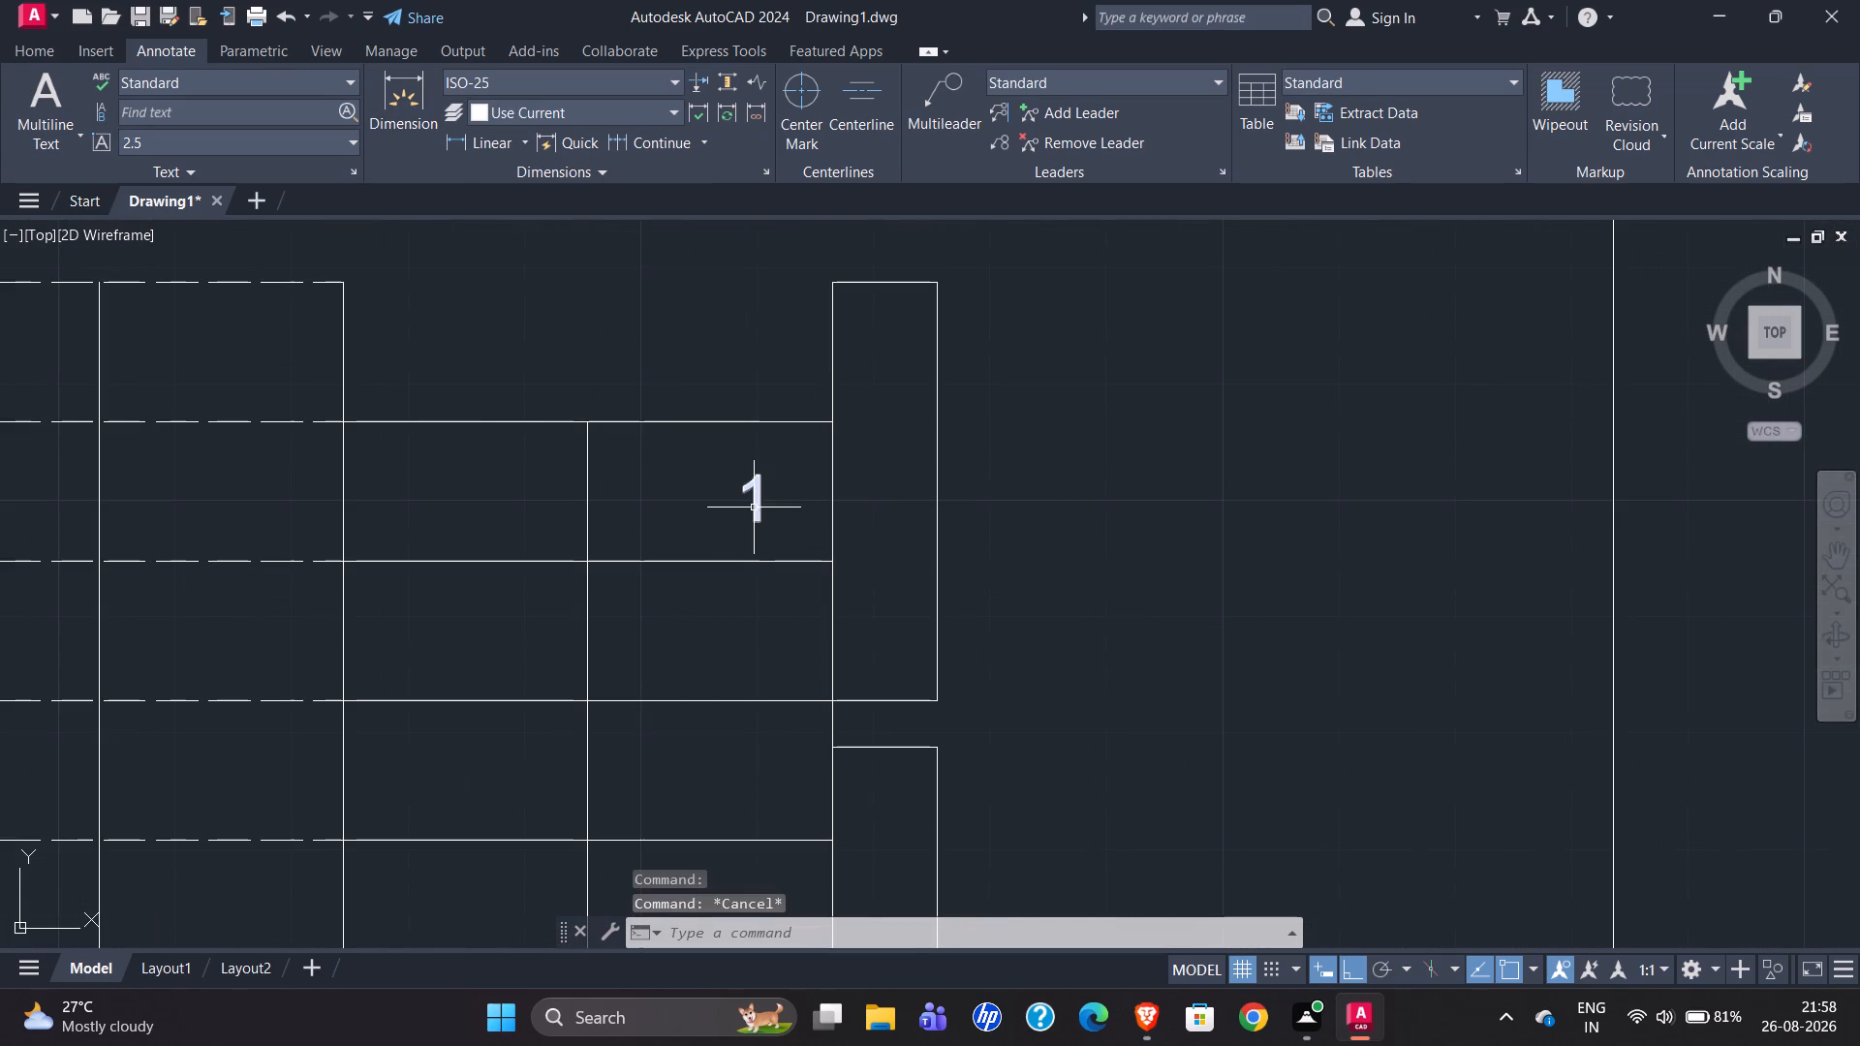
click(759, 517)
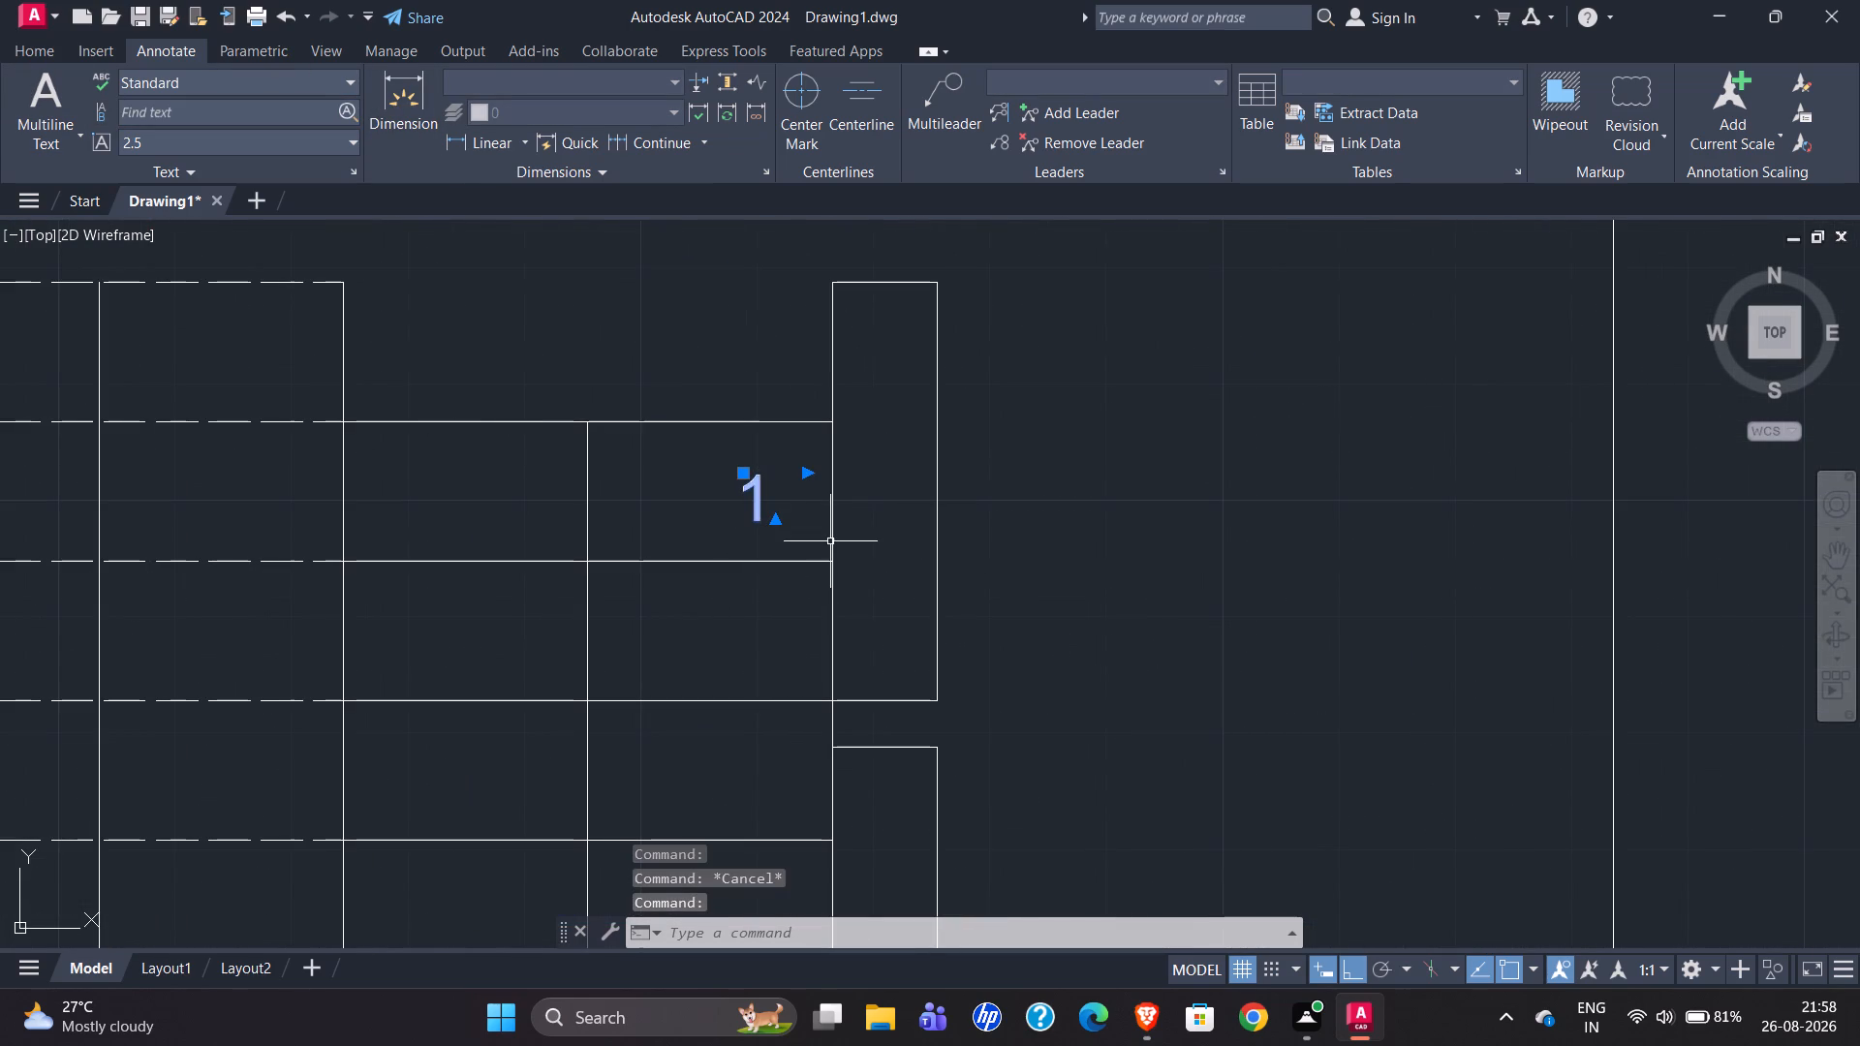
key(c)
key(o)
key(Return)
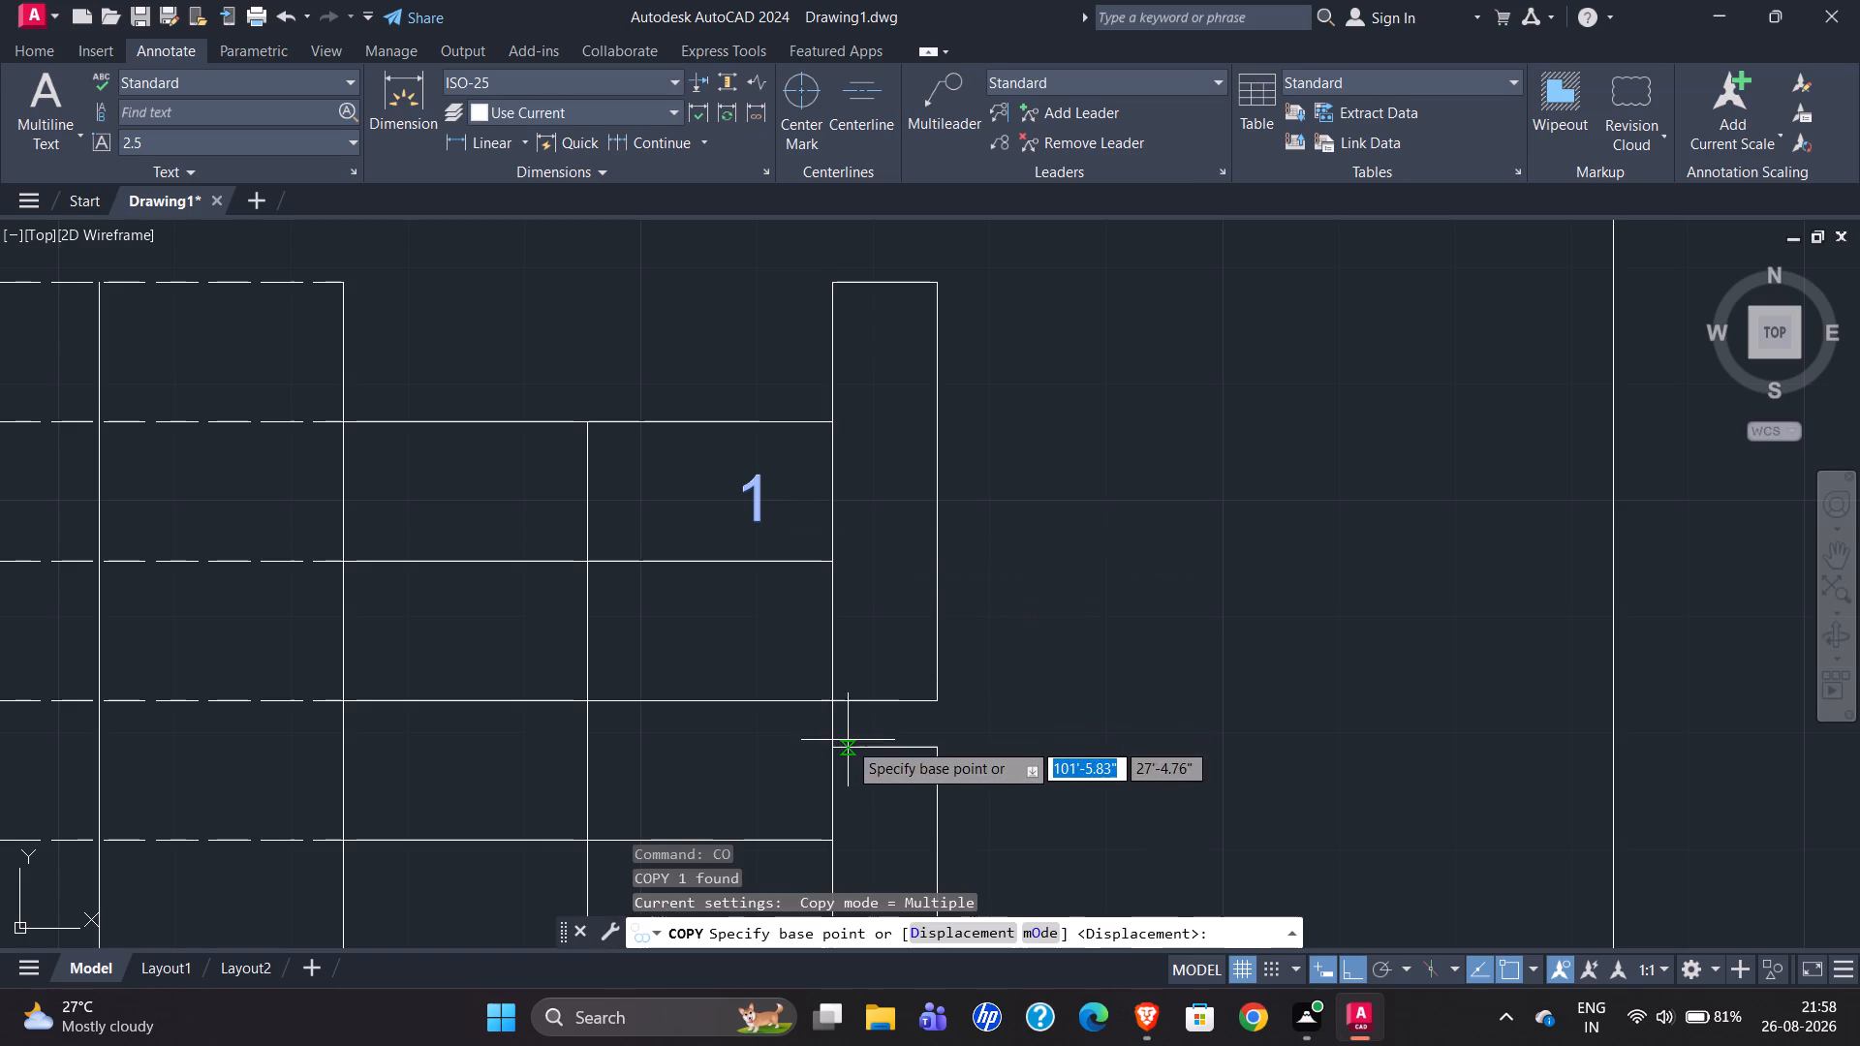
click(740, 522)
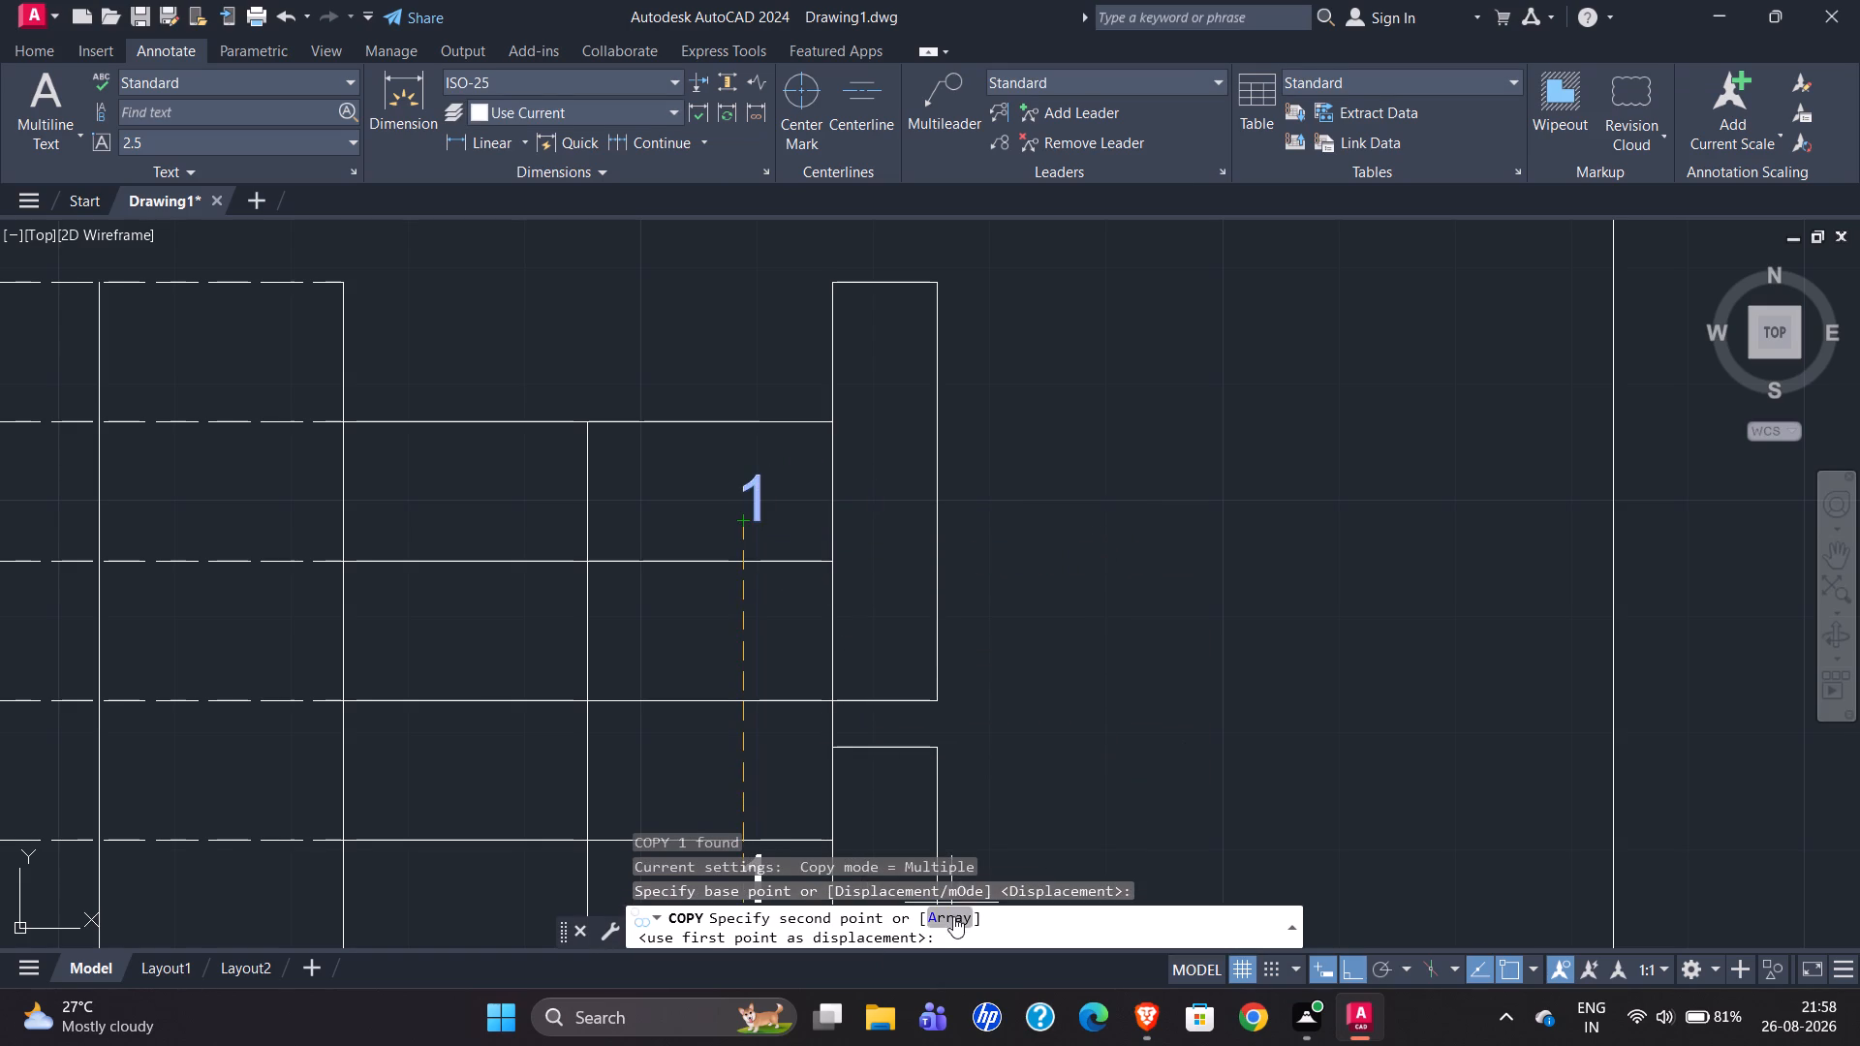
click(953, 916)
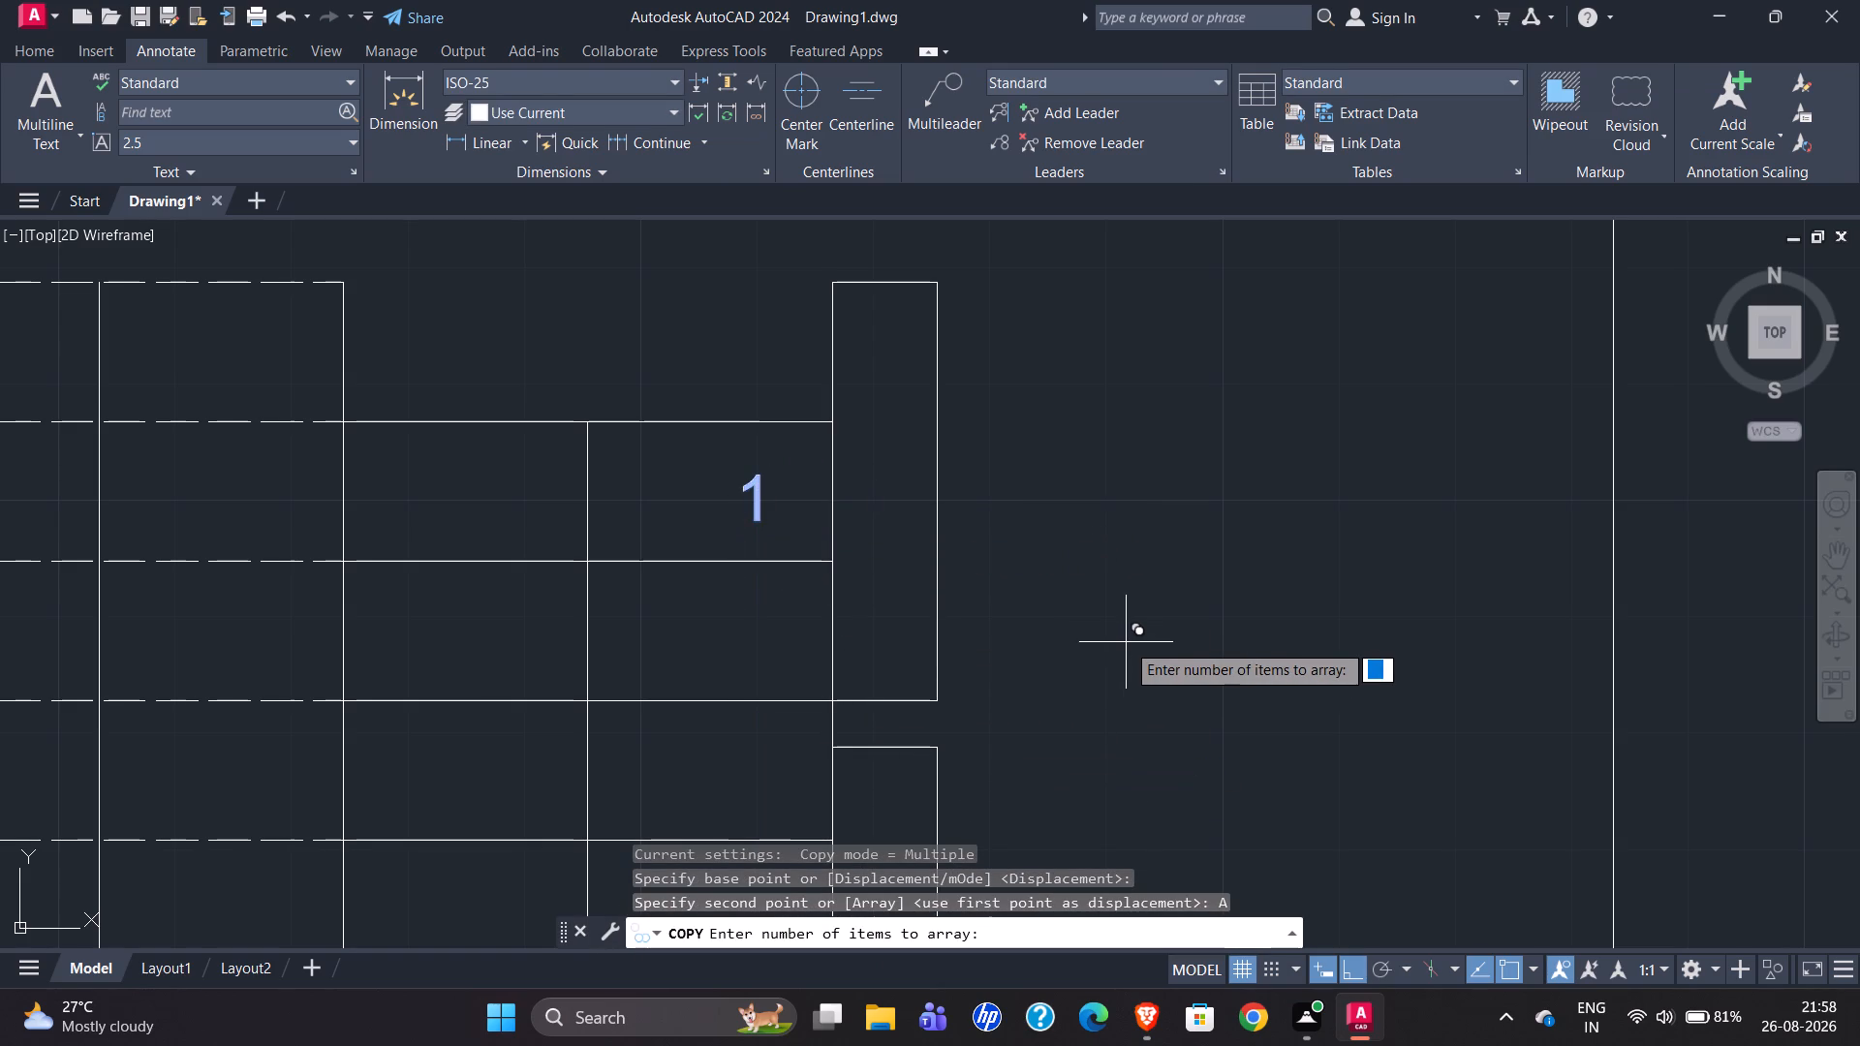
text(11)
key(Return)
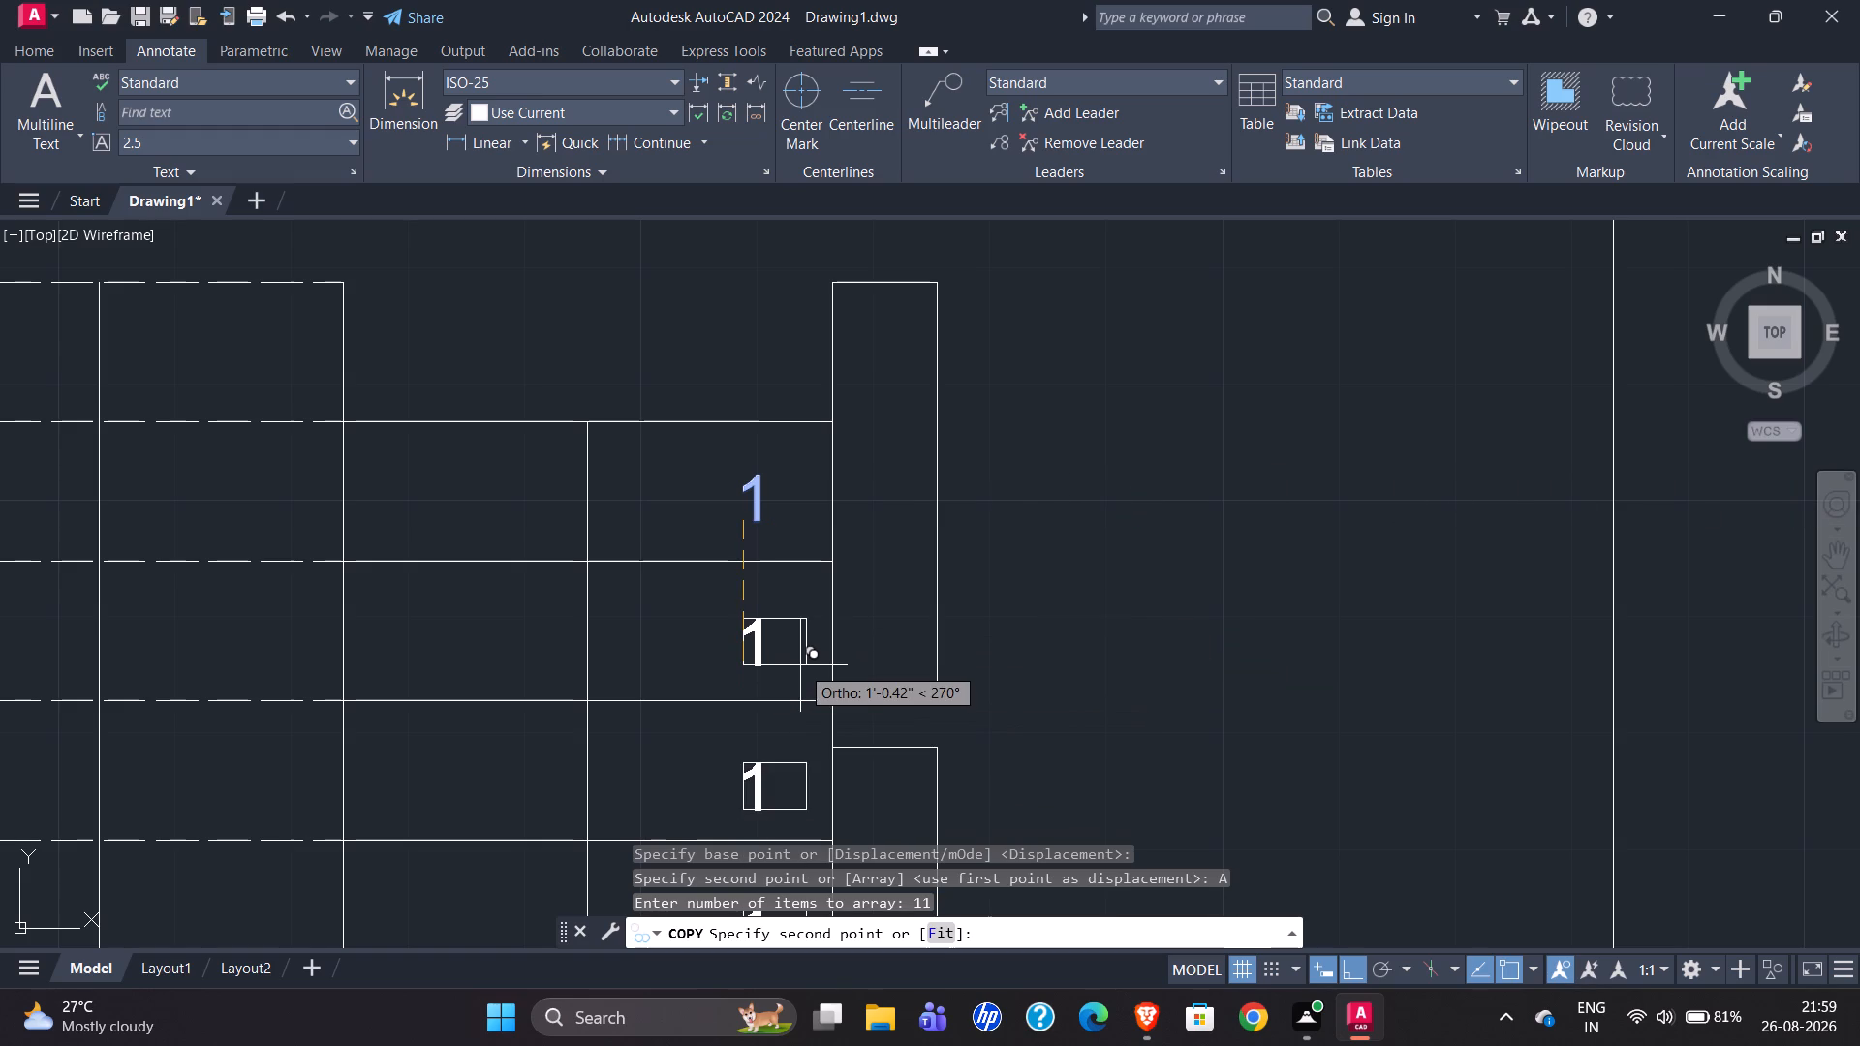
text(1')
key(Return)
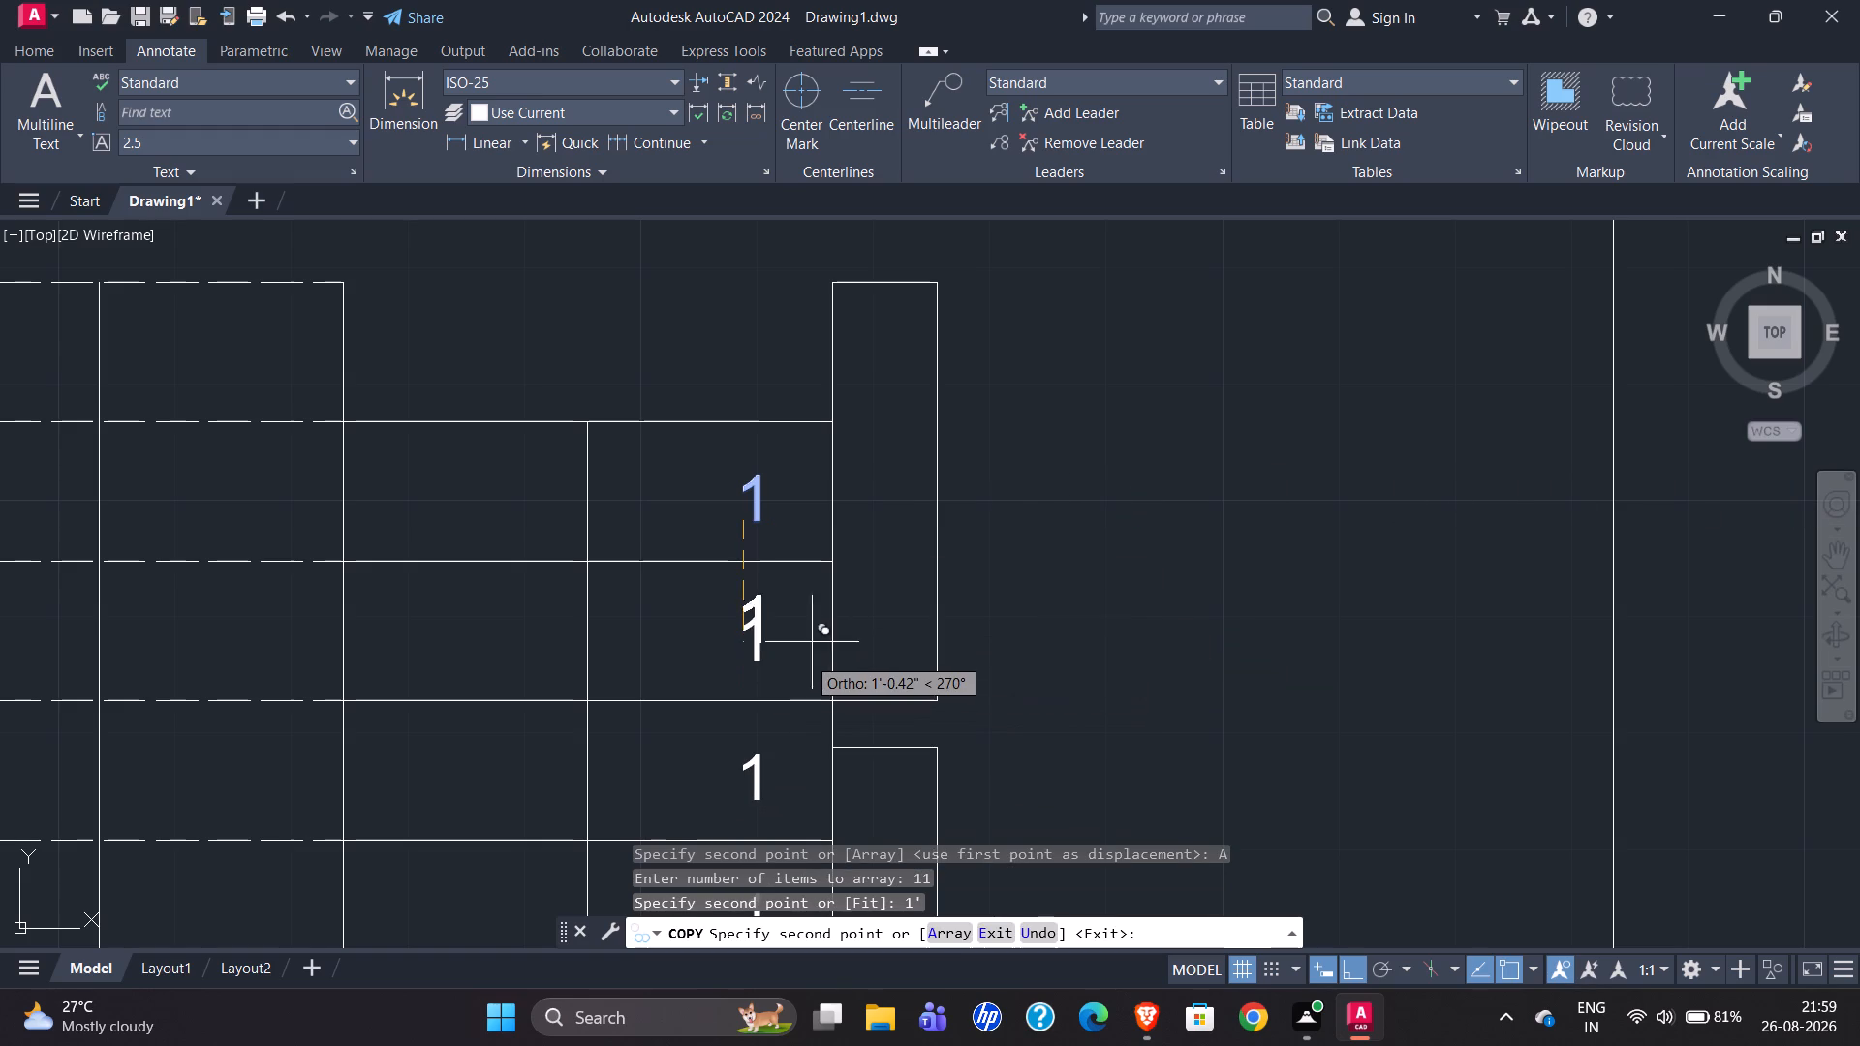
scroll(956, 351, down, 3)
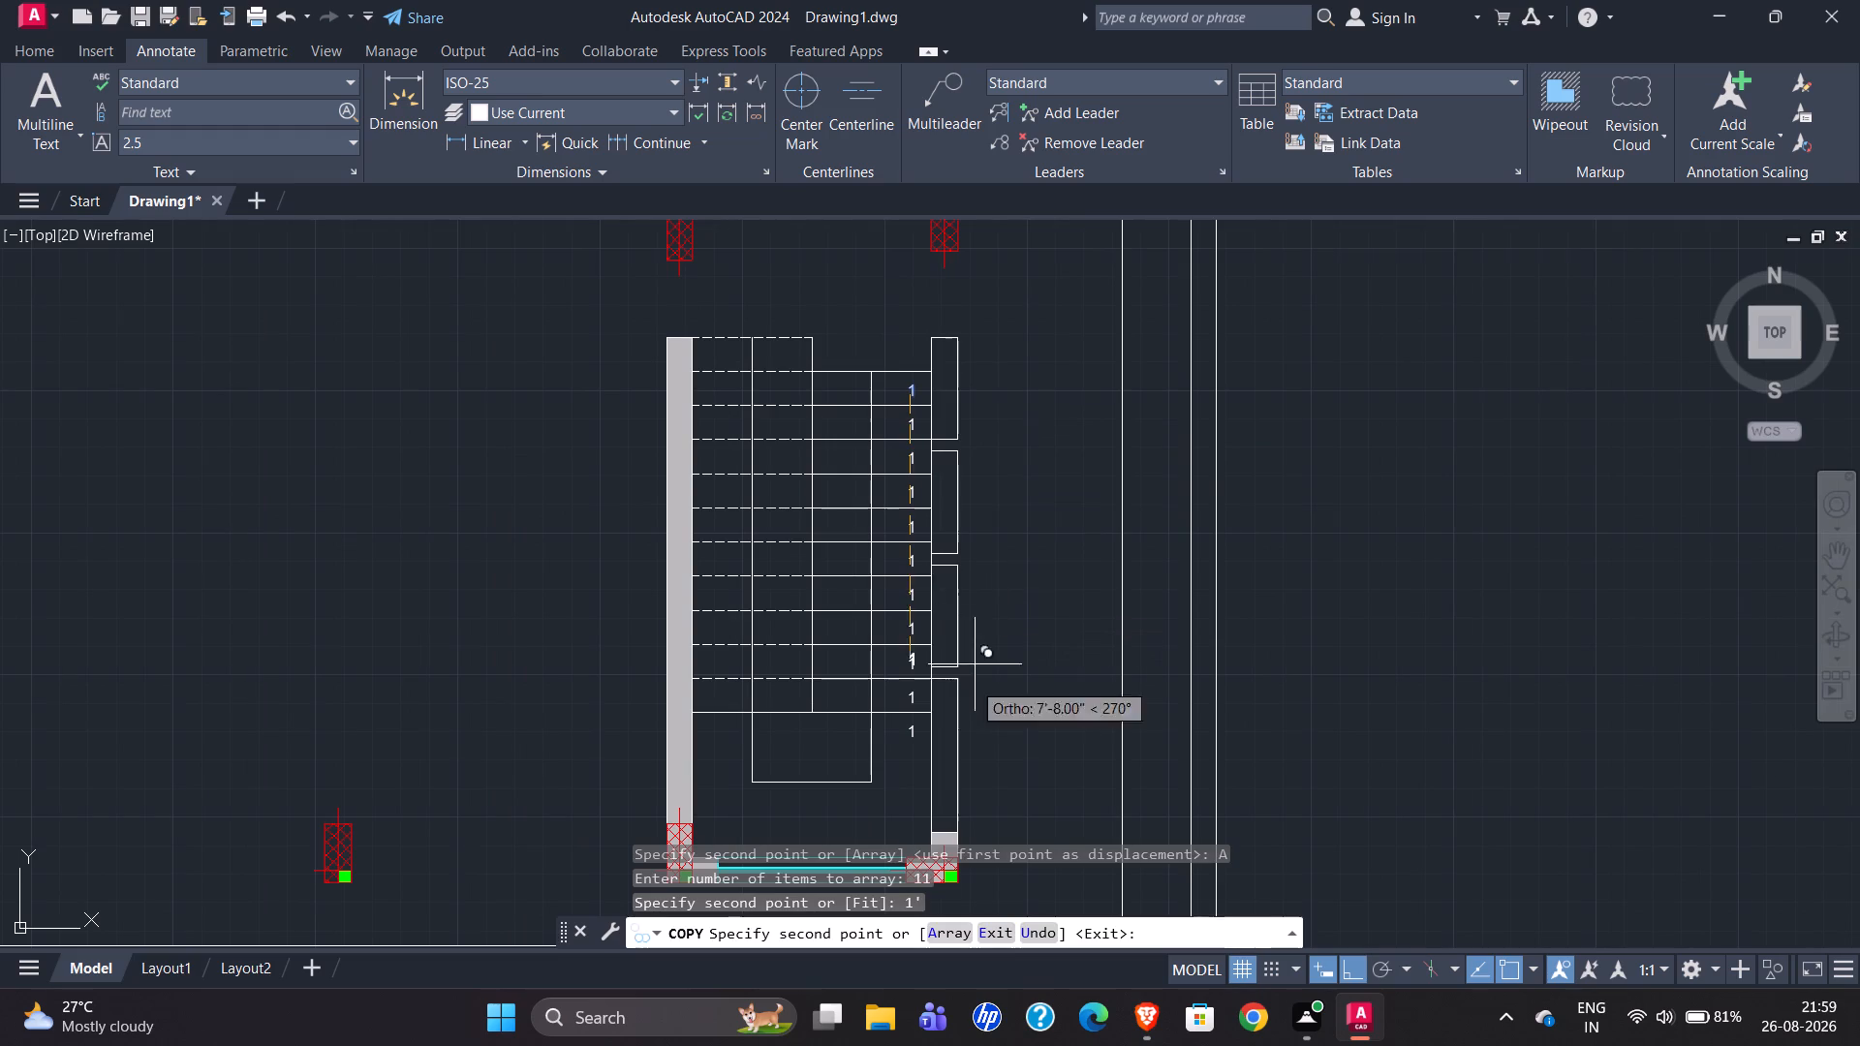
key(Escape)
Copy the right flight's lowest number 1 to the wall end of the left flight's bottom tread, midway between its two riser lines.
scroll(900, 749, up, 3)
click(942, 692)
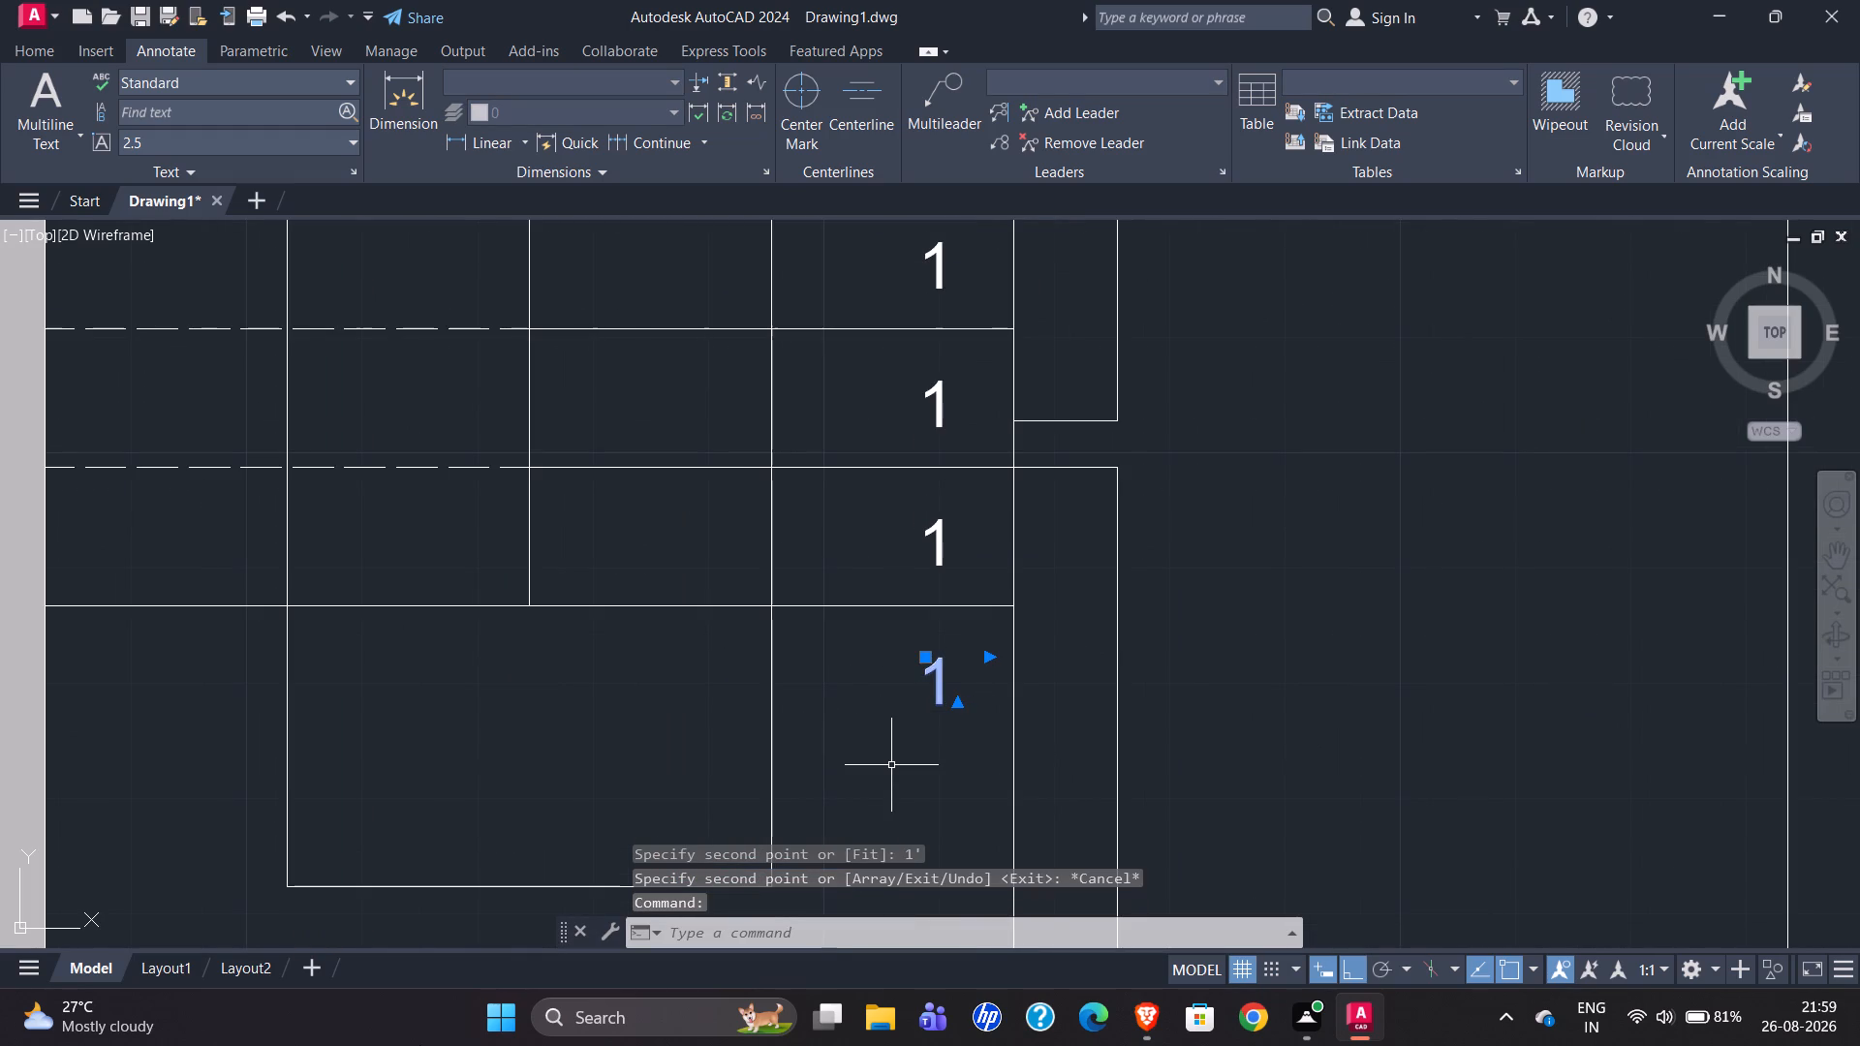
text(co)
key(Return)
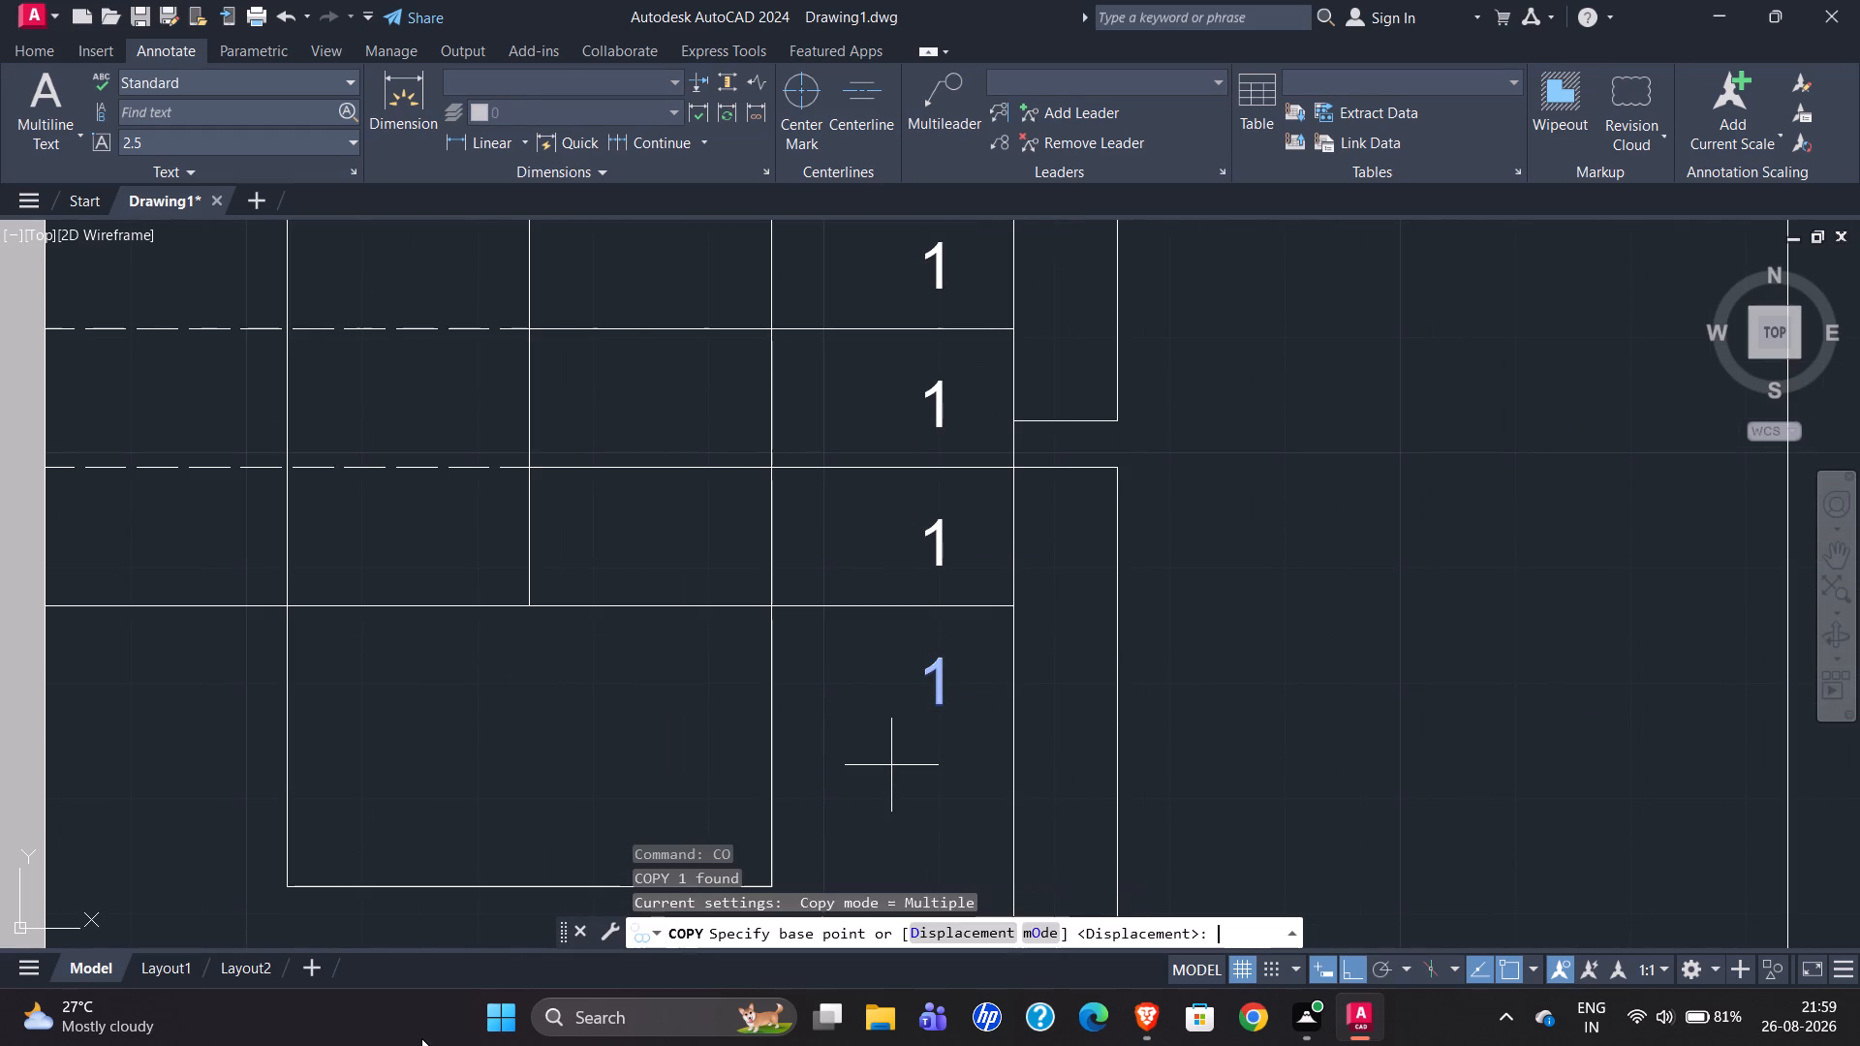
click(926, 708)
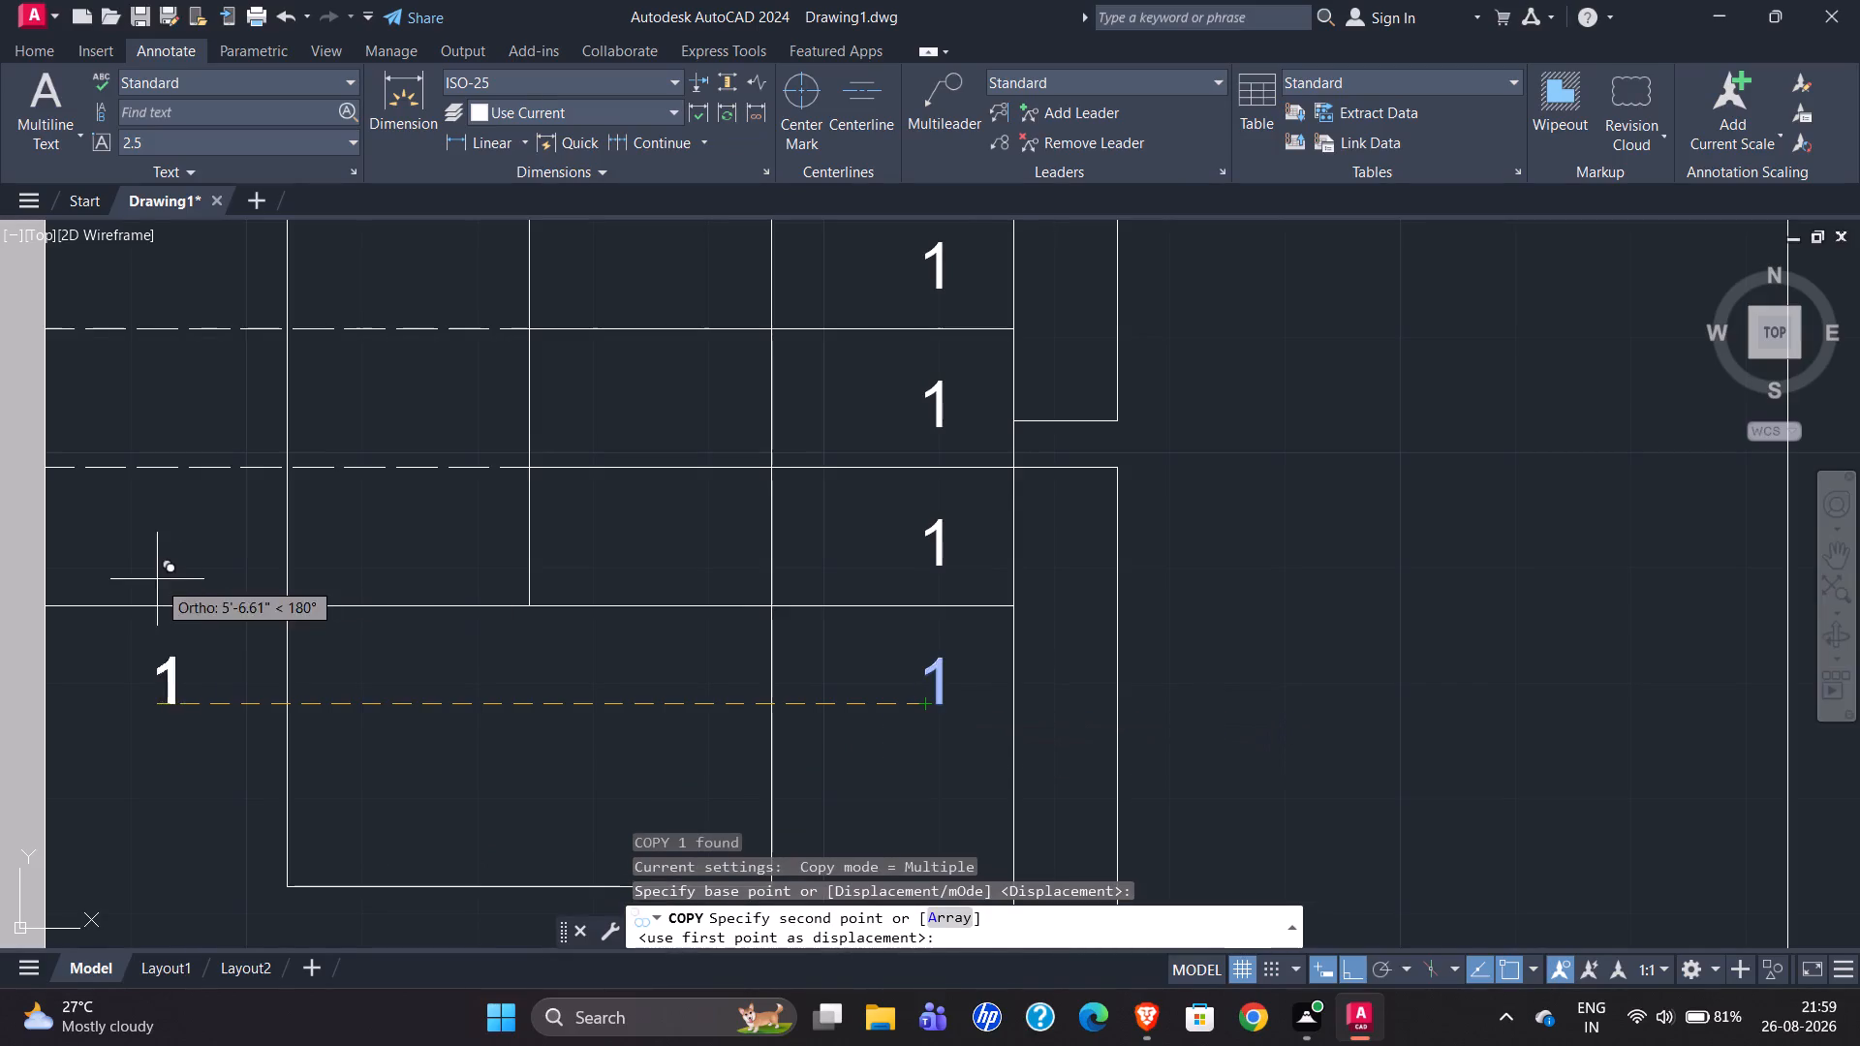
scroll(905, 572, down, 5)
scroll(717, 579, down, 2)
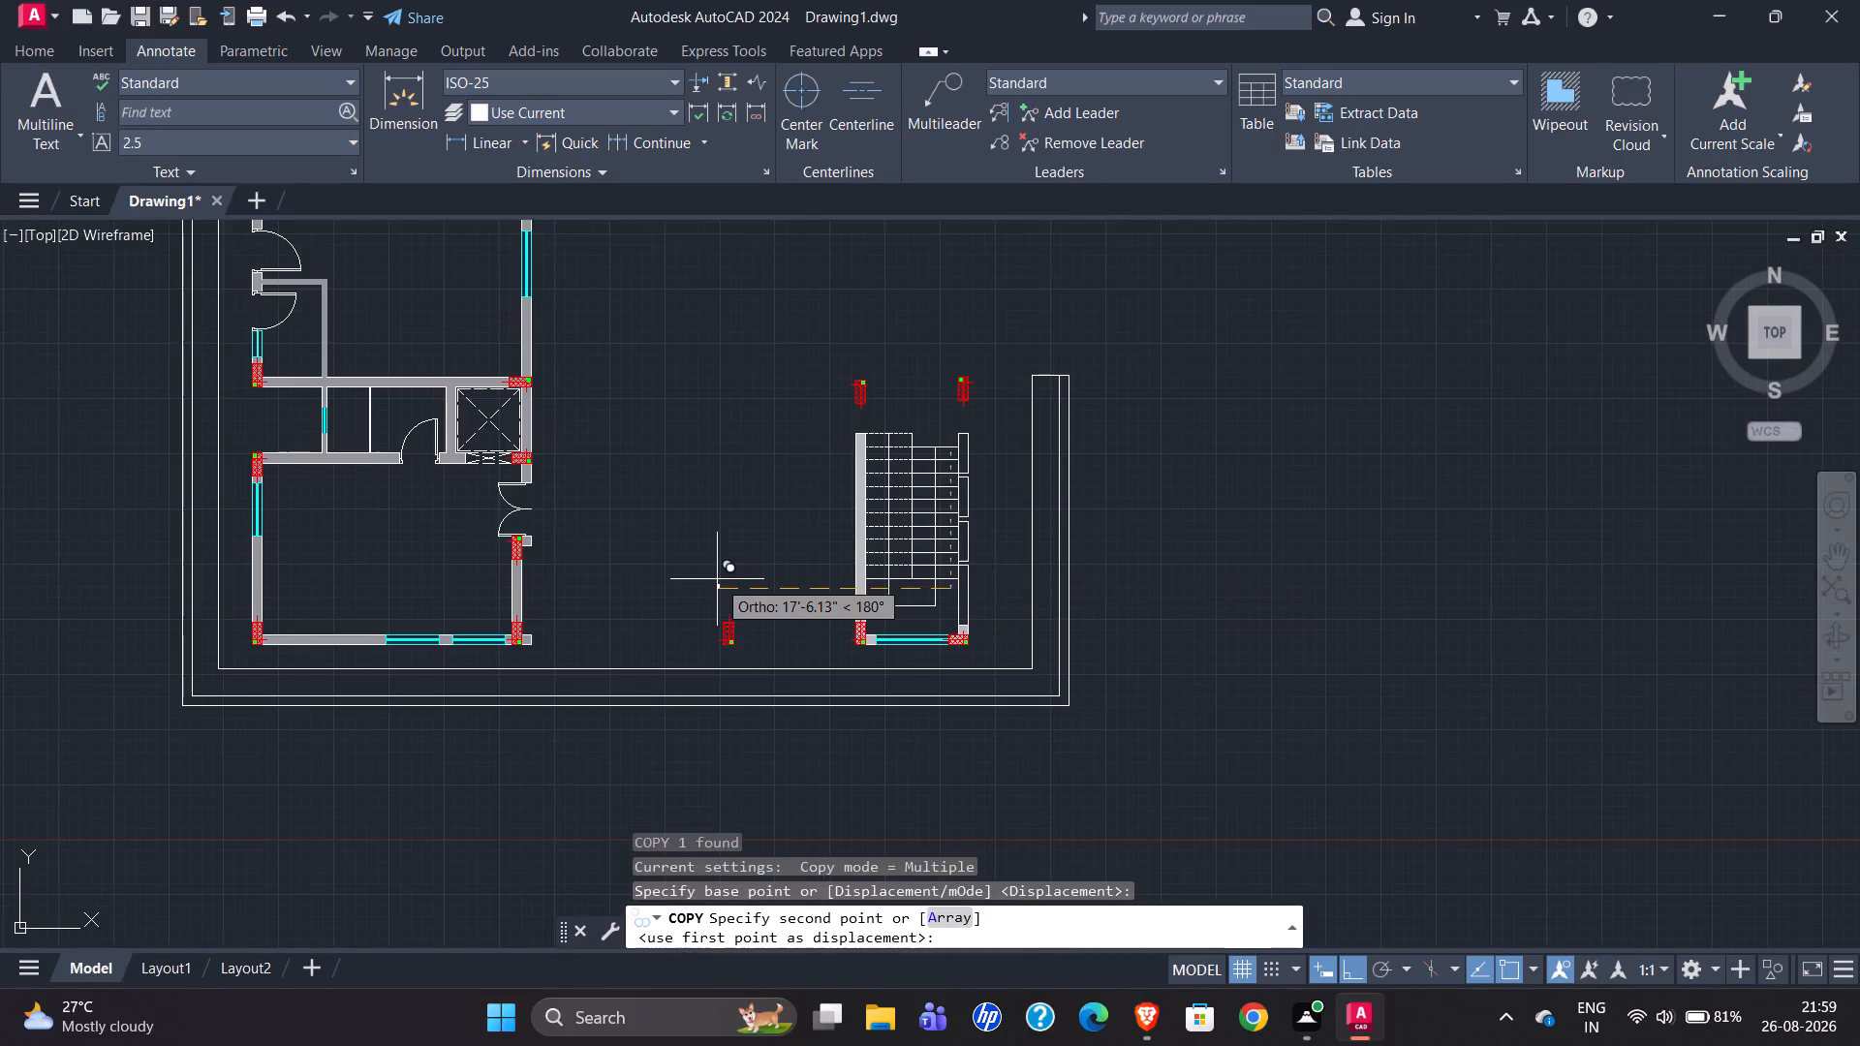
scroll(119, 617, up, 5)
scroll(197, 629, down, 2)
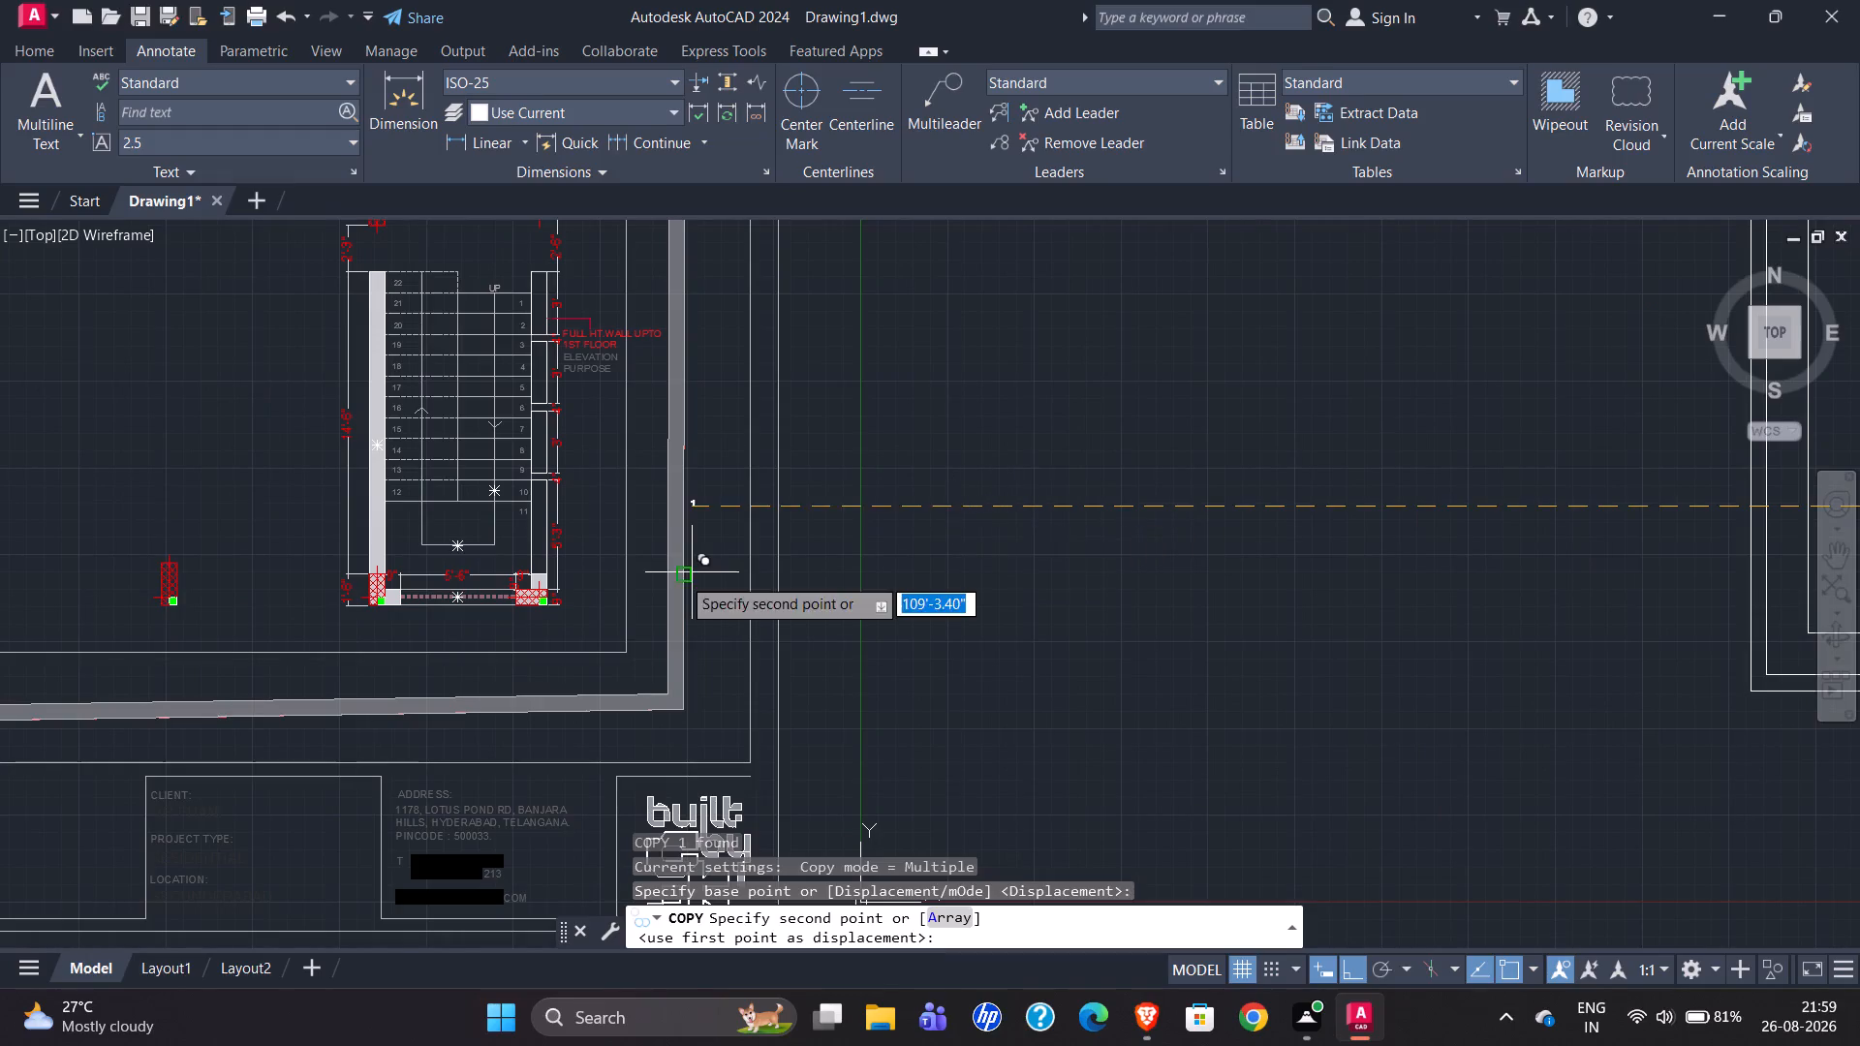
scroll(666, 580, down, 2)
scroll(1541, 534, up, 3)
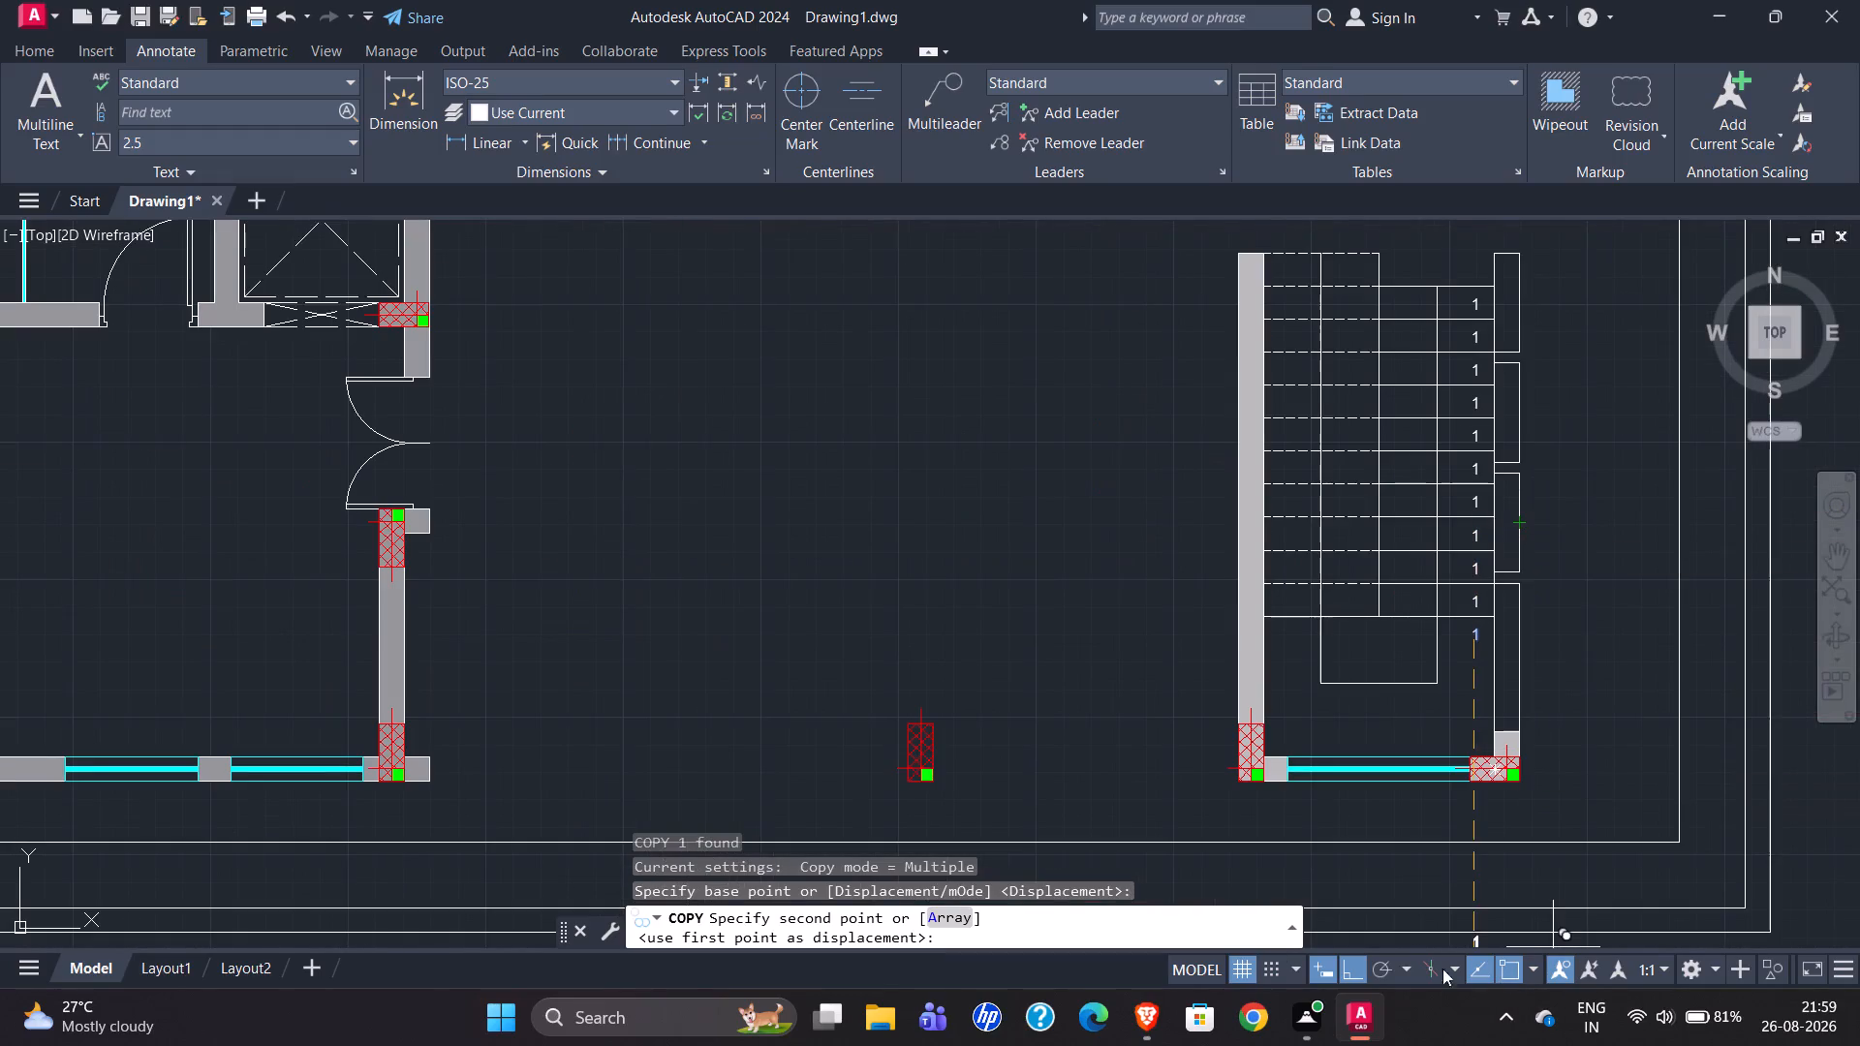
click(1366, 963)
scroll(1317, 588, up, 2)
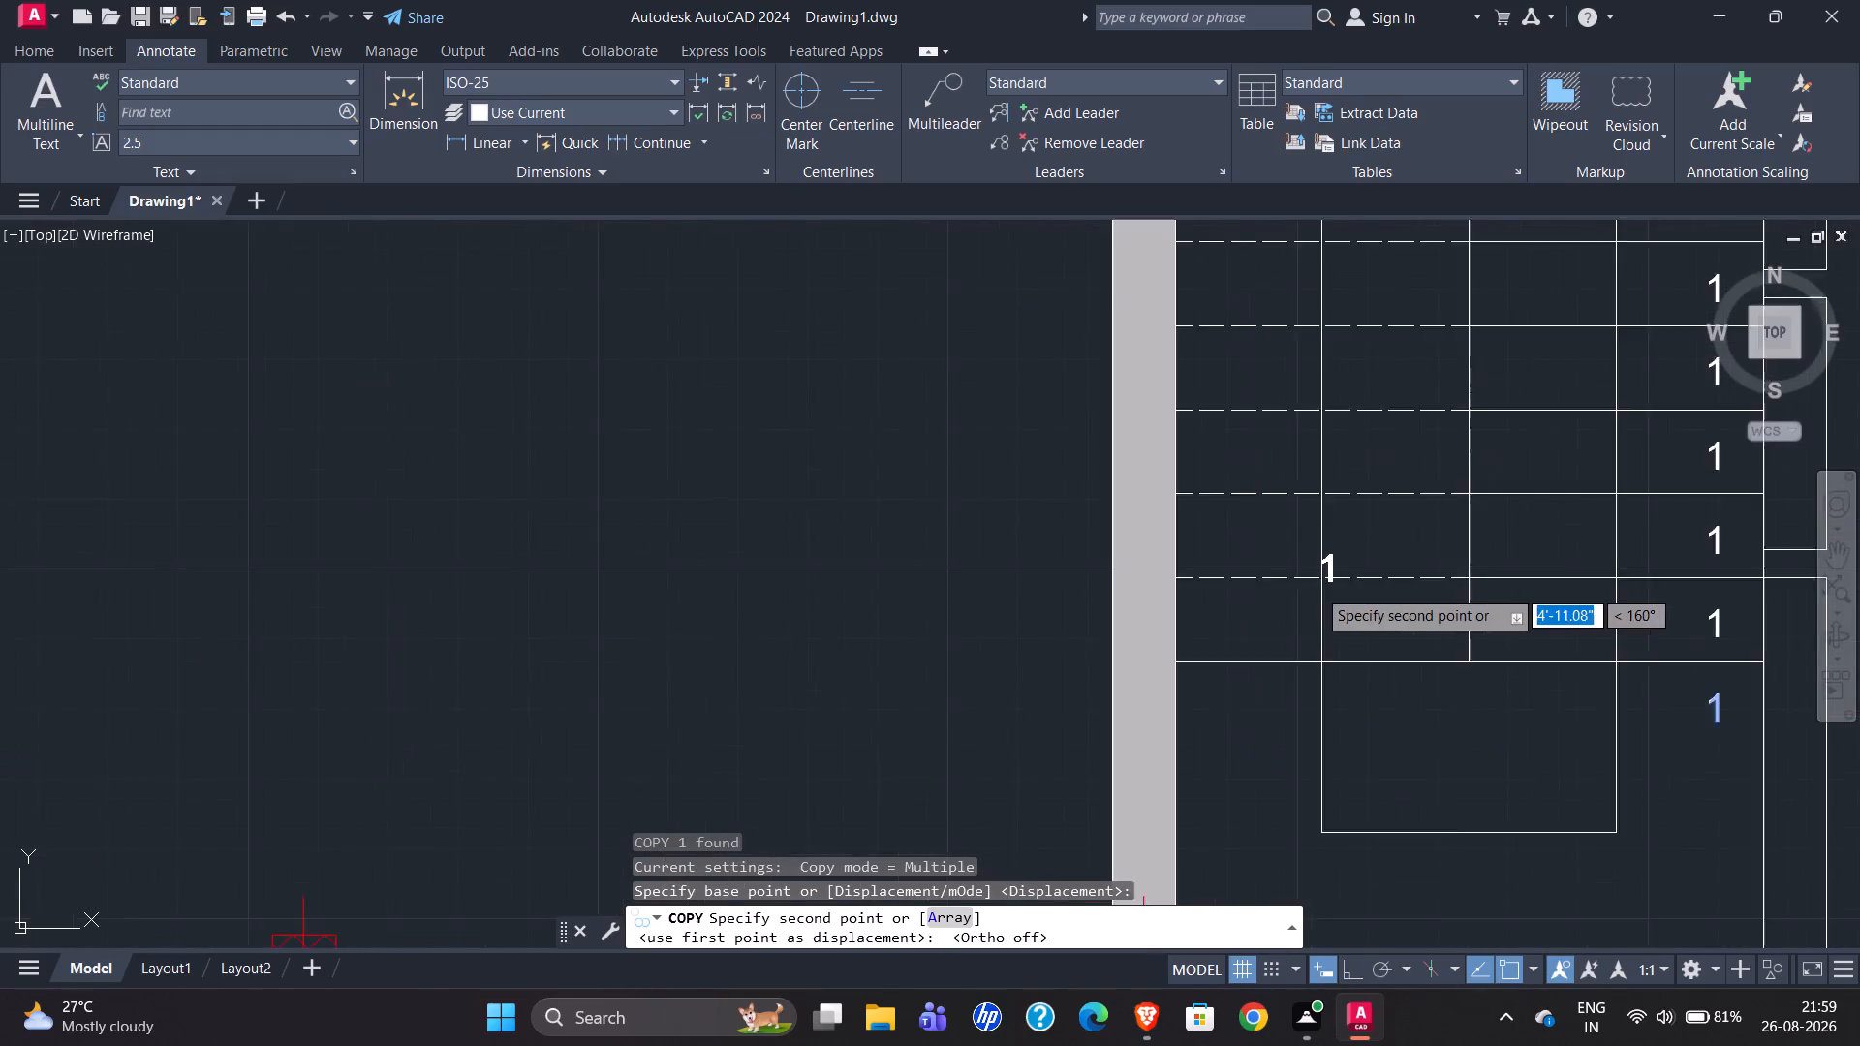
scroll(1317, 588, up, 2)
key(m)
text(2p)
key(Return)
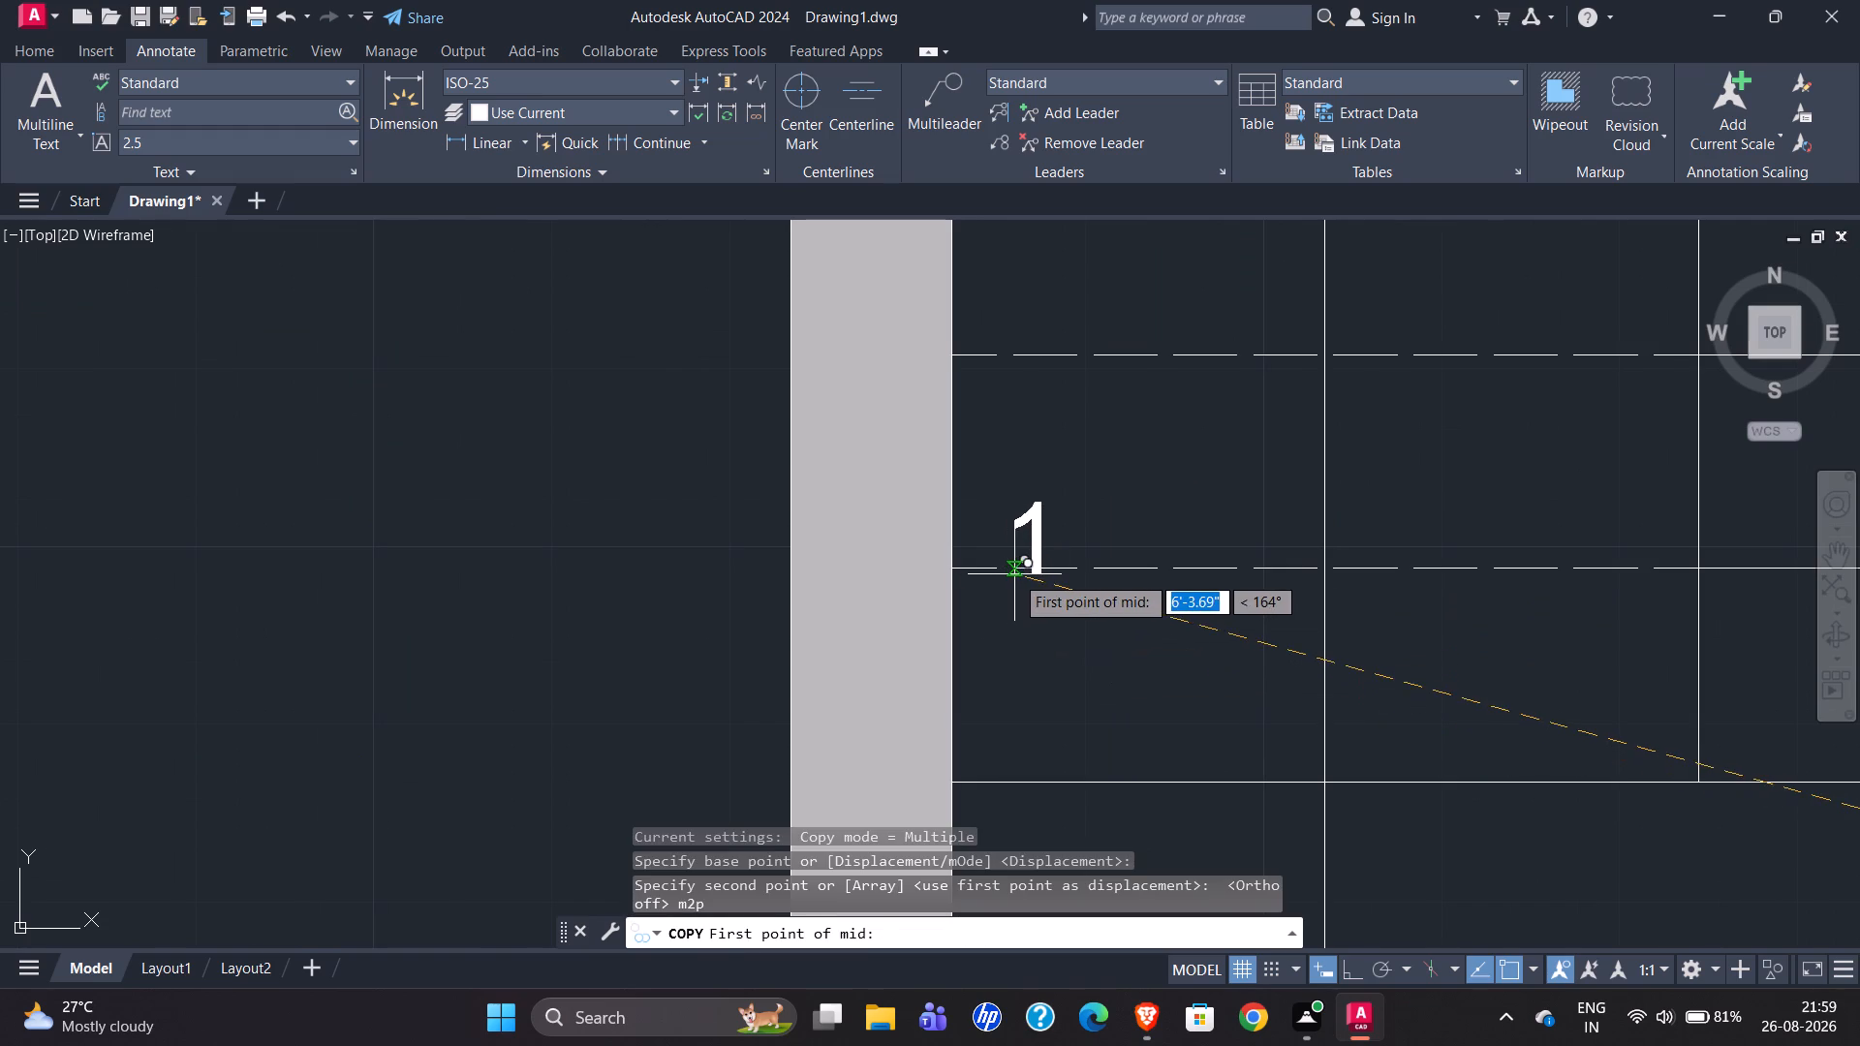
click(1018, 568)
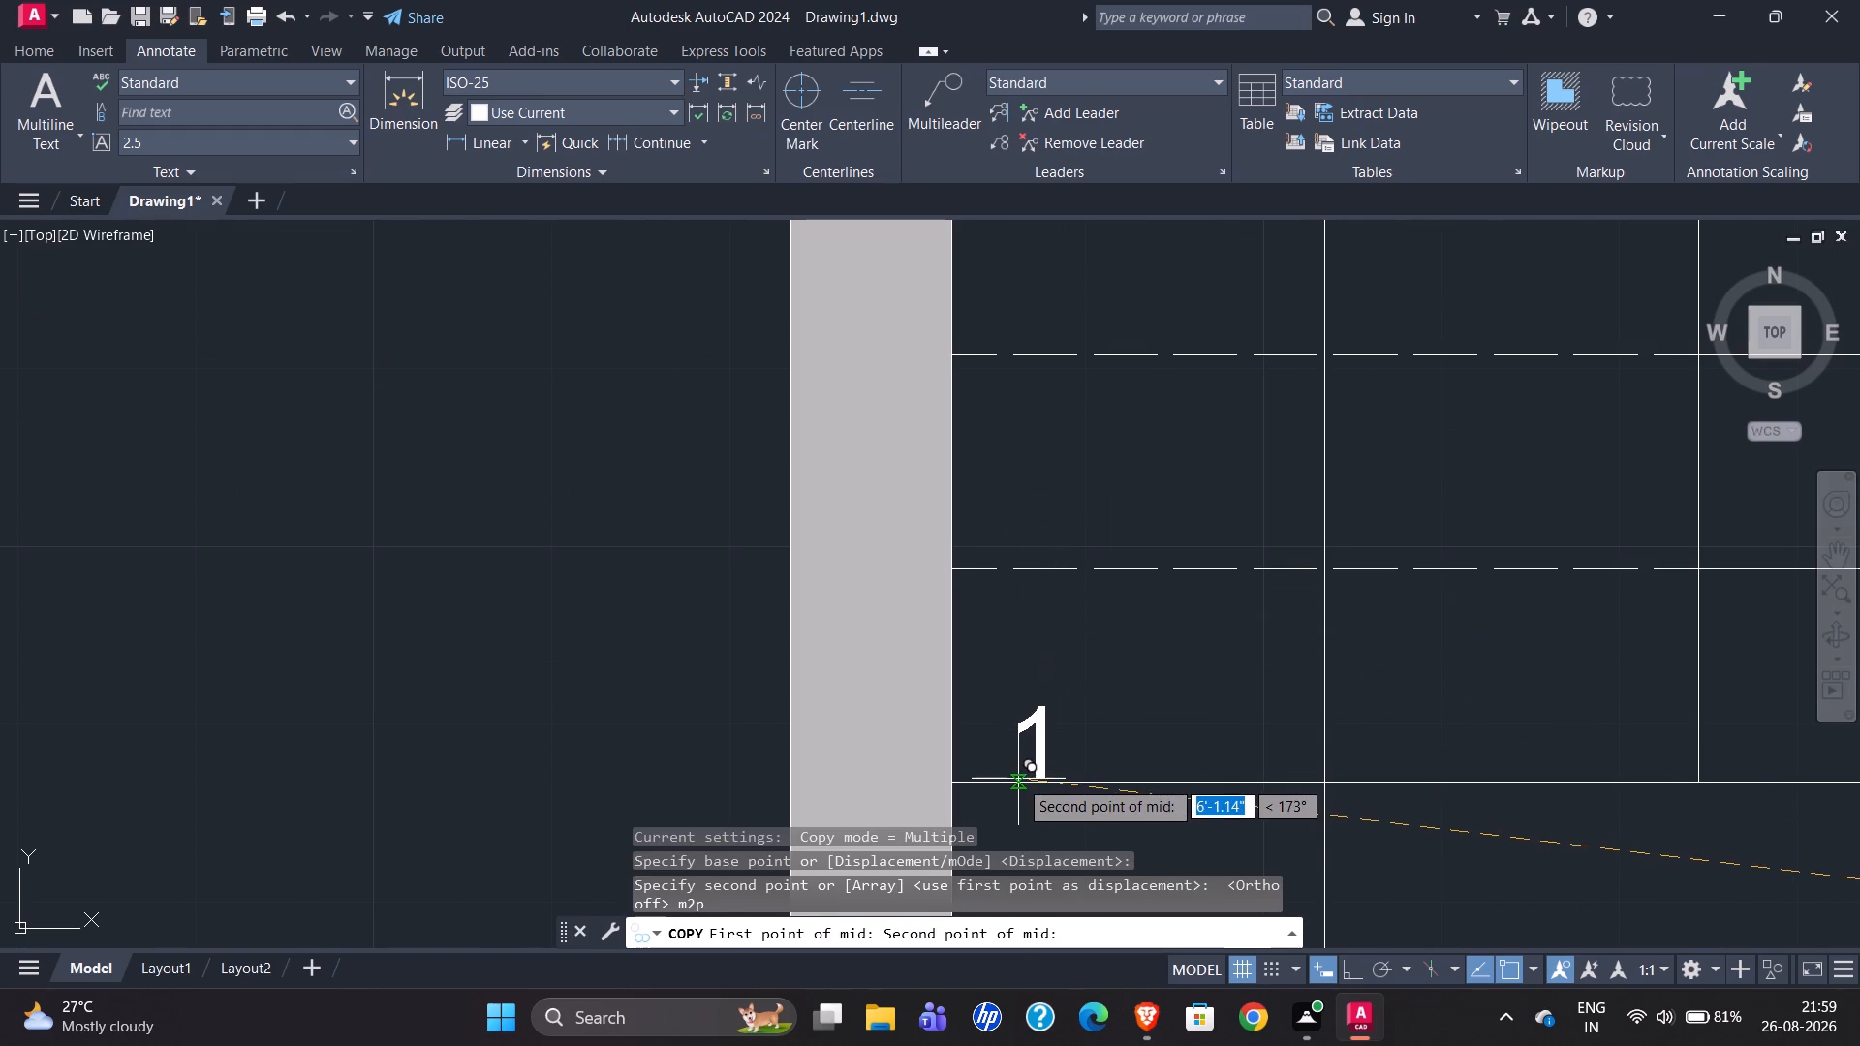
click(1018, 779)
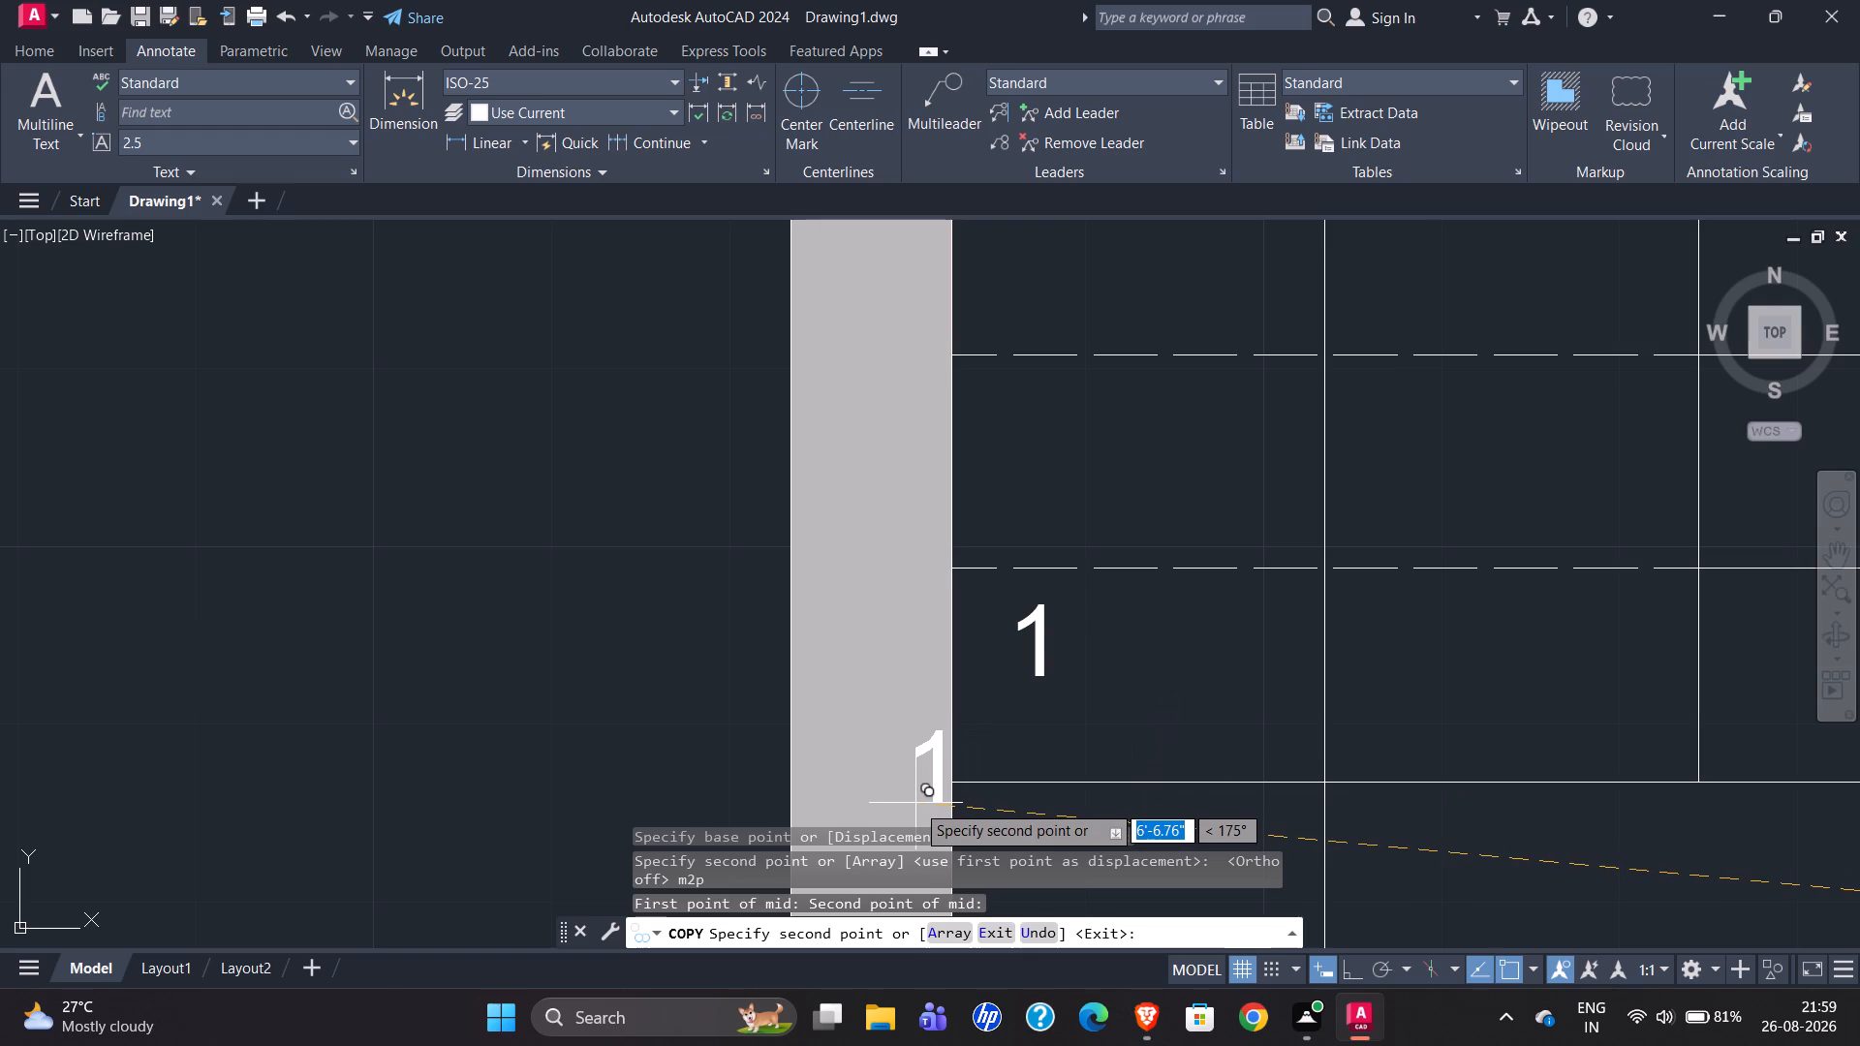
key(Escape)
Move the left flight's copied number 1 about 2" down within its bottom tread.
click(1037, 637)
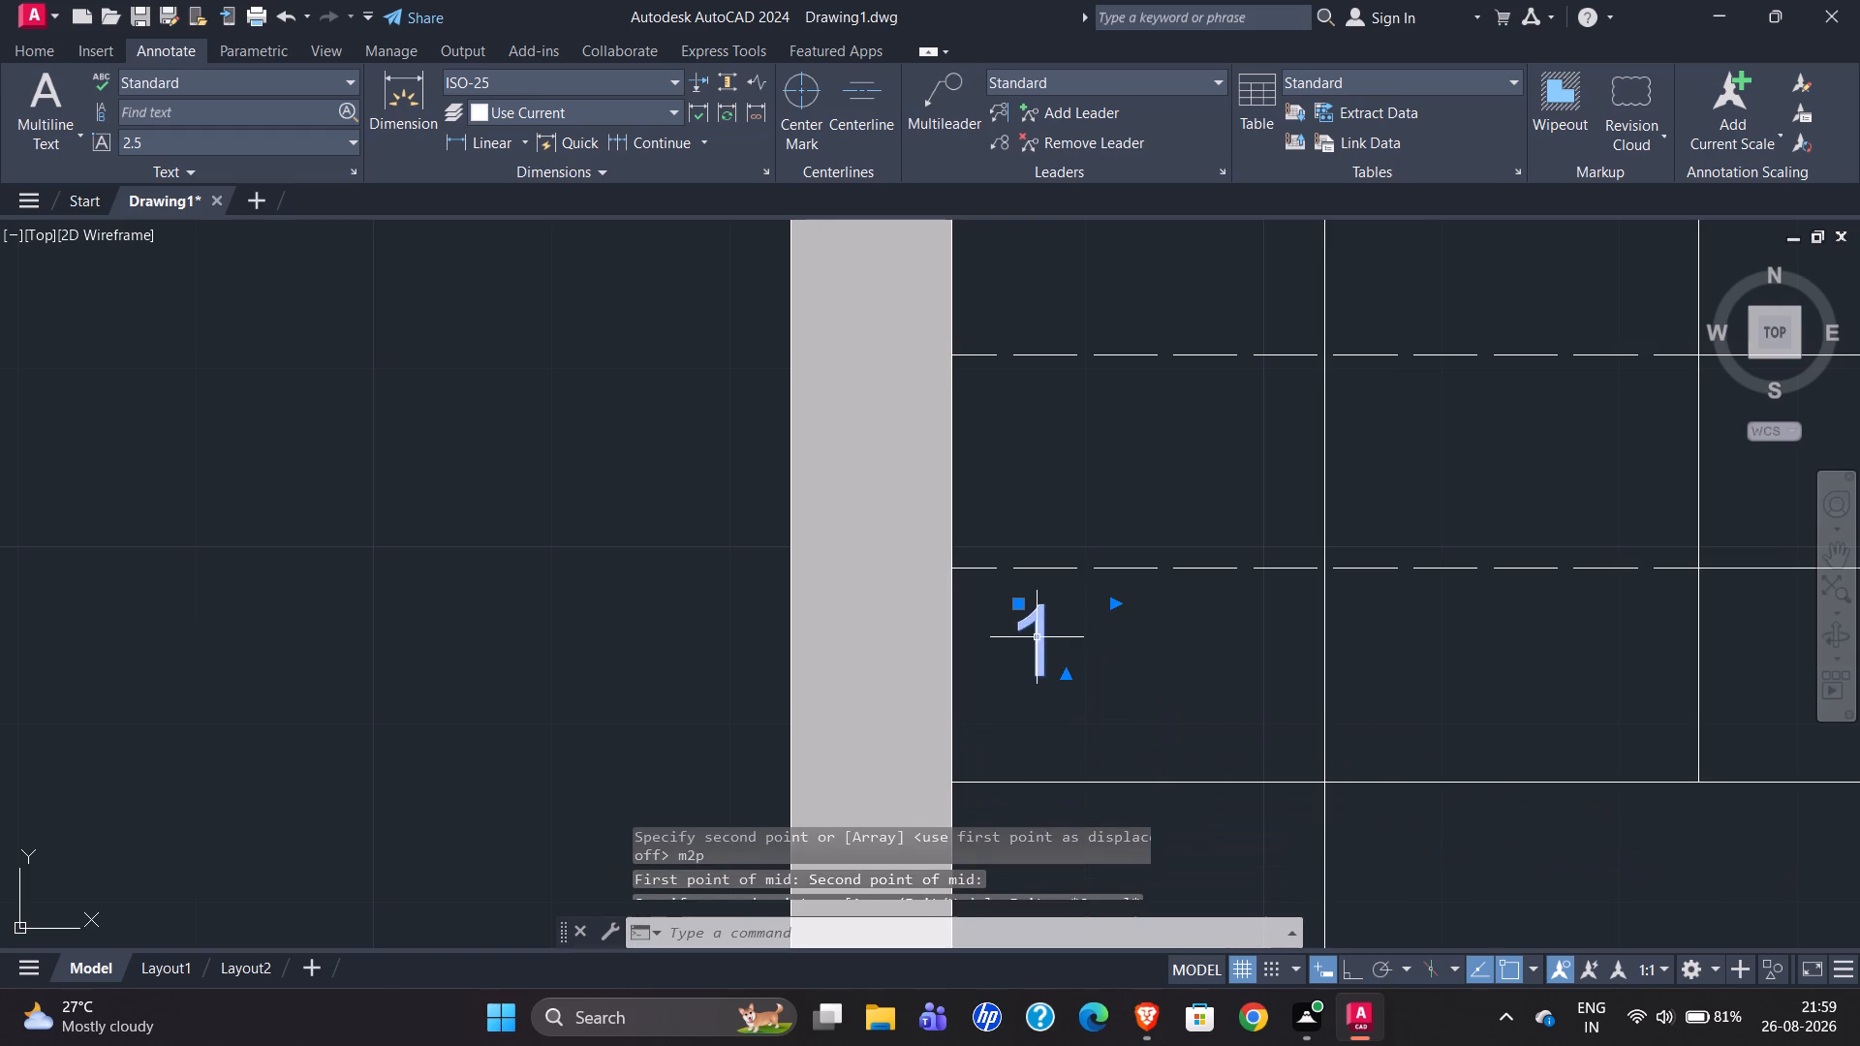
key(m)
key(Return)
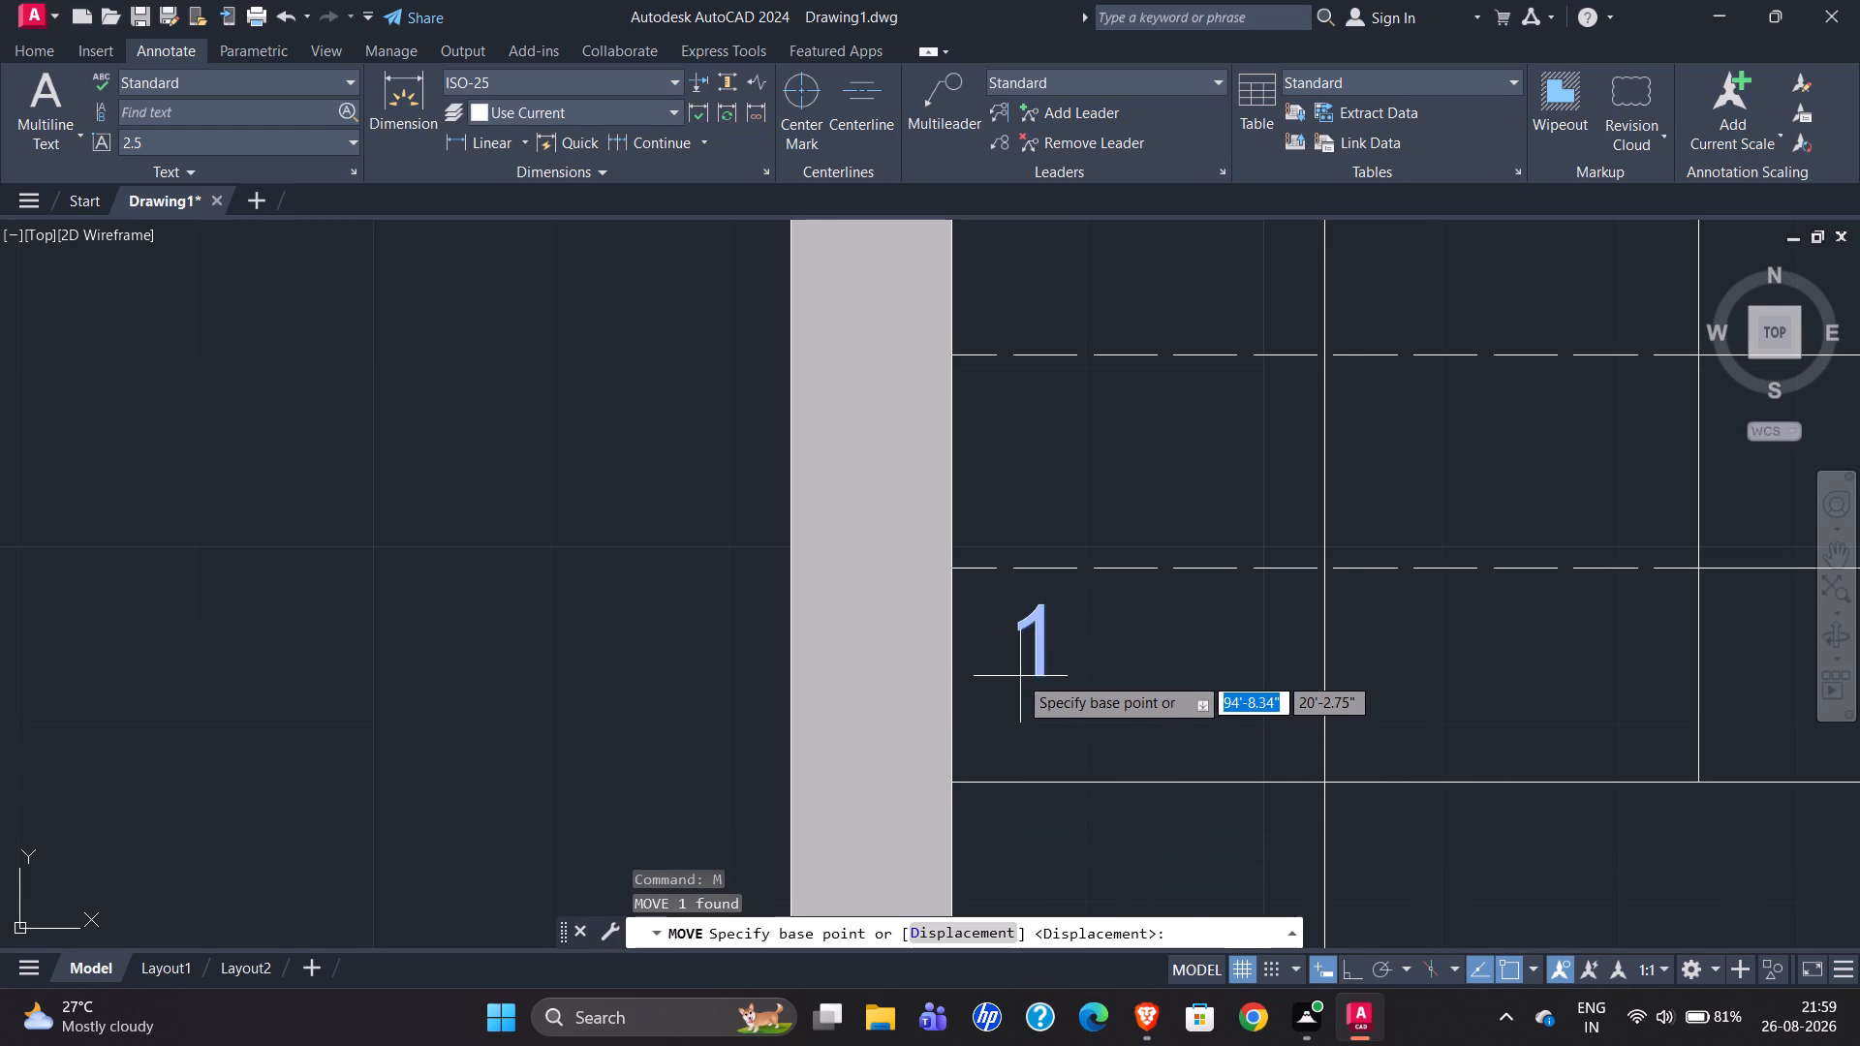
click(1014, 676)
click(1014, 711)
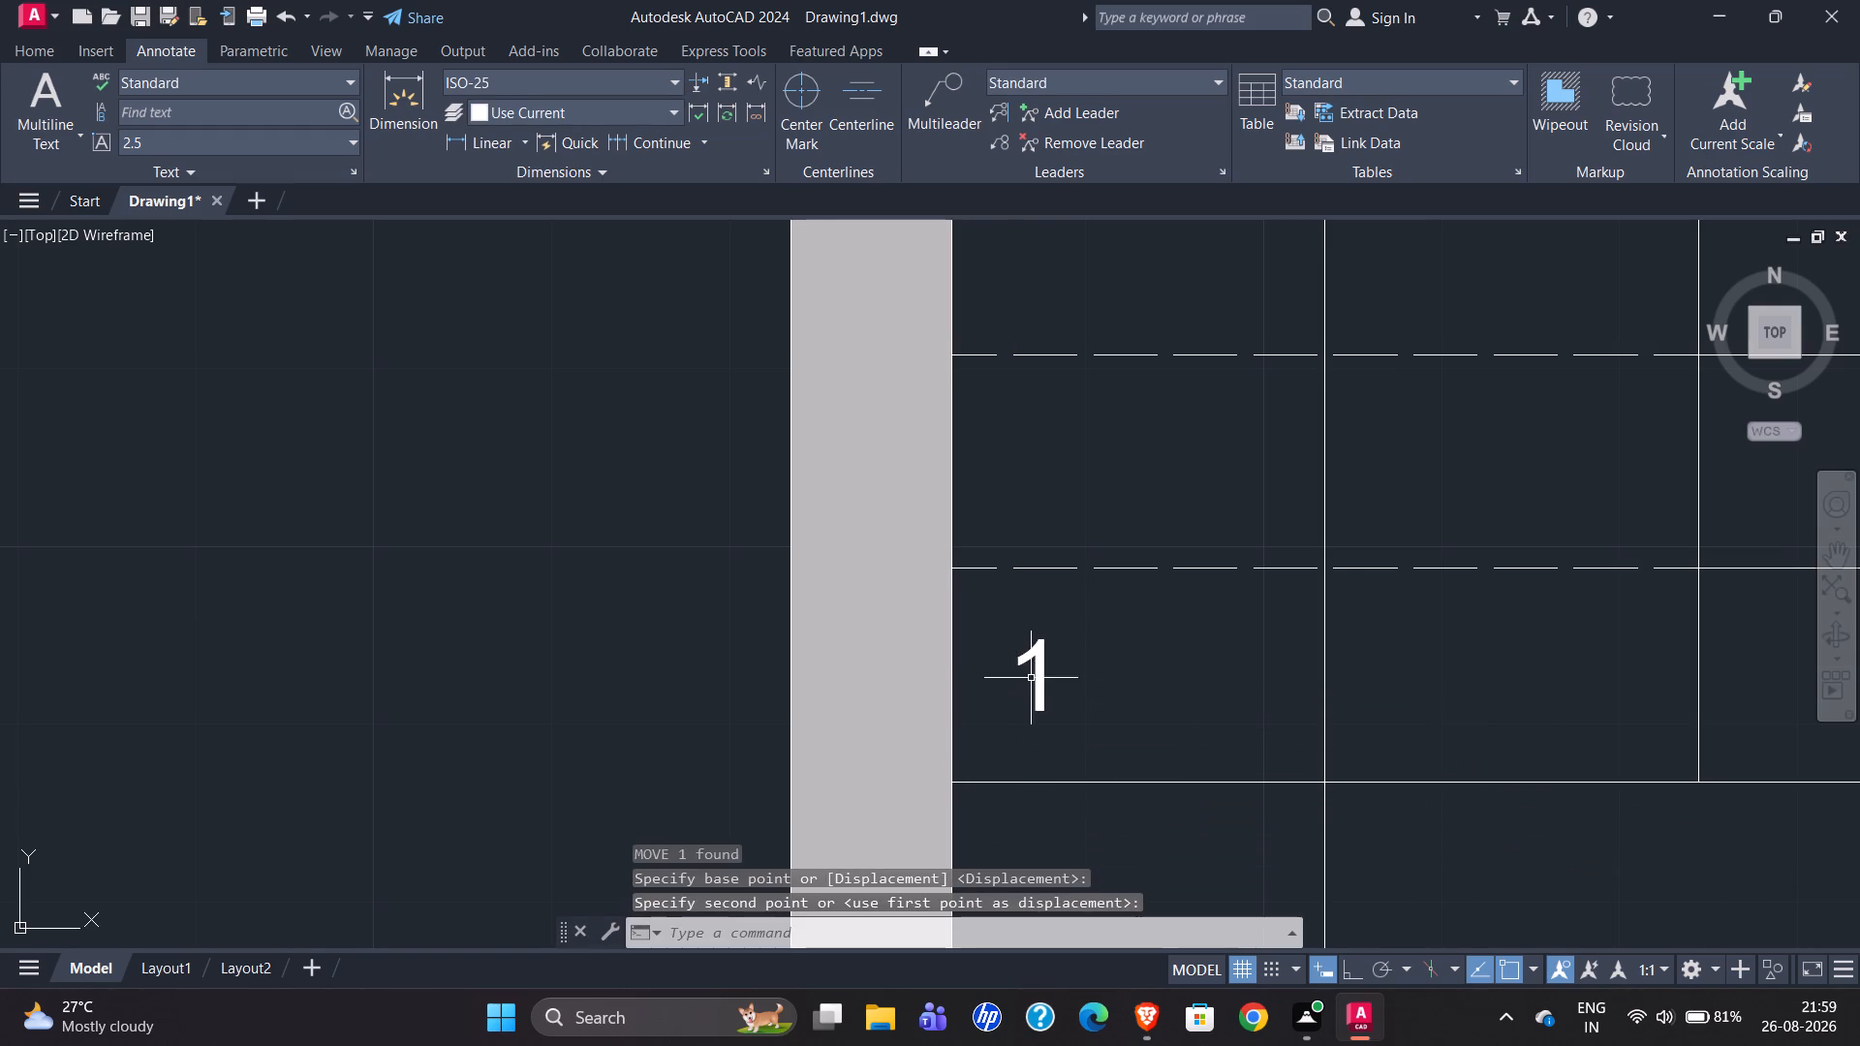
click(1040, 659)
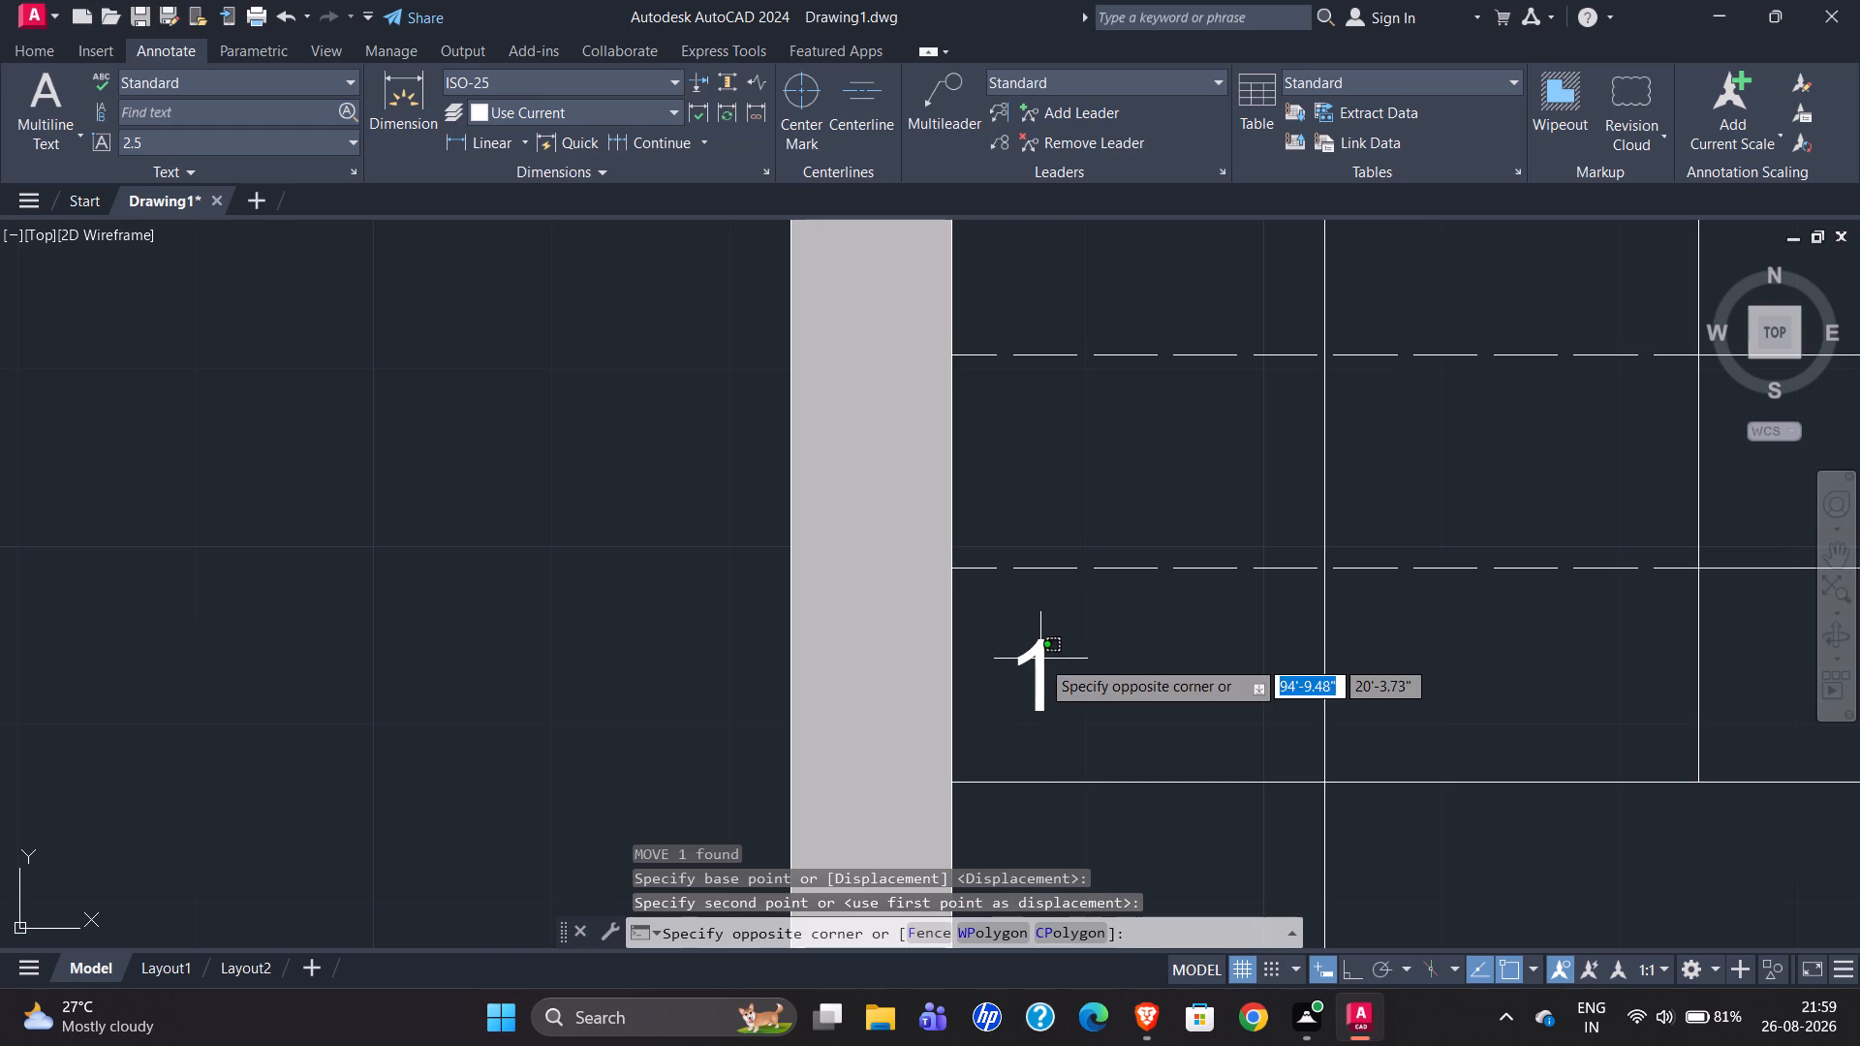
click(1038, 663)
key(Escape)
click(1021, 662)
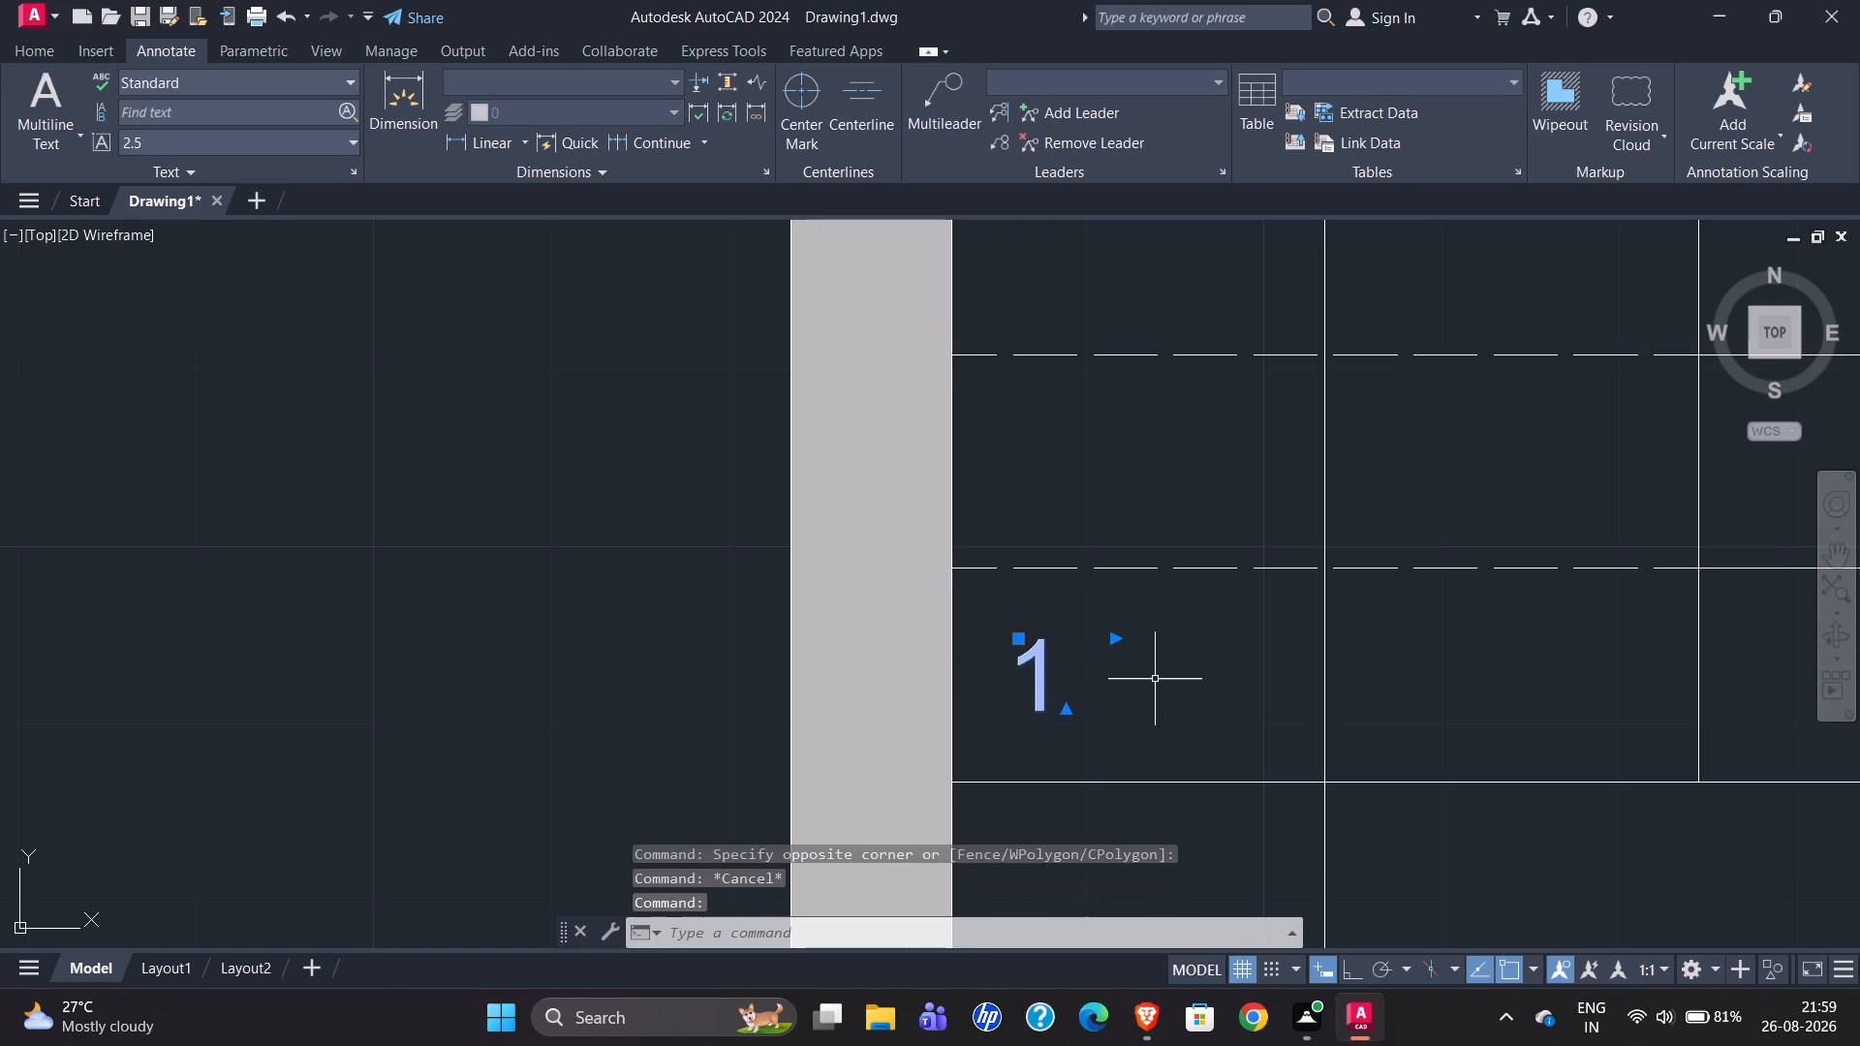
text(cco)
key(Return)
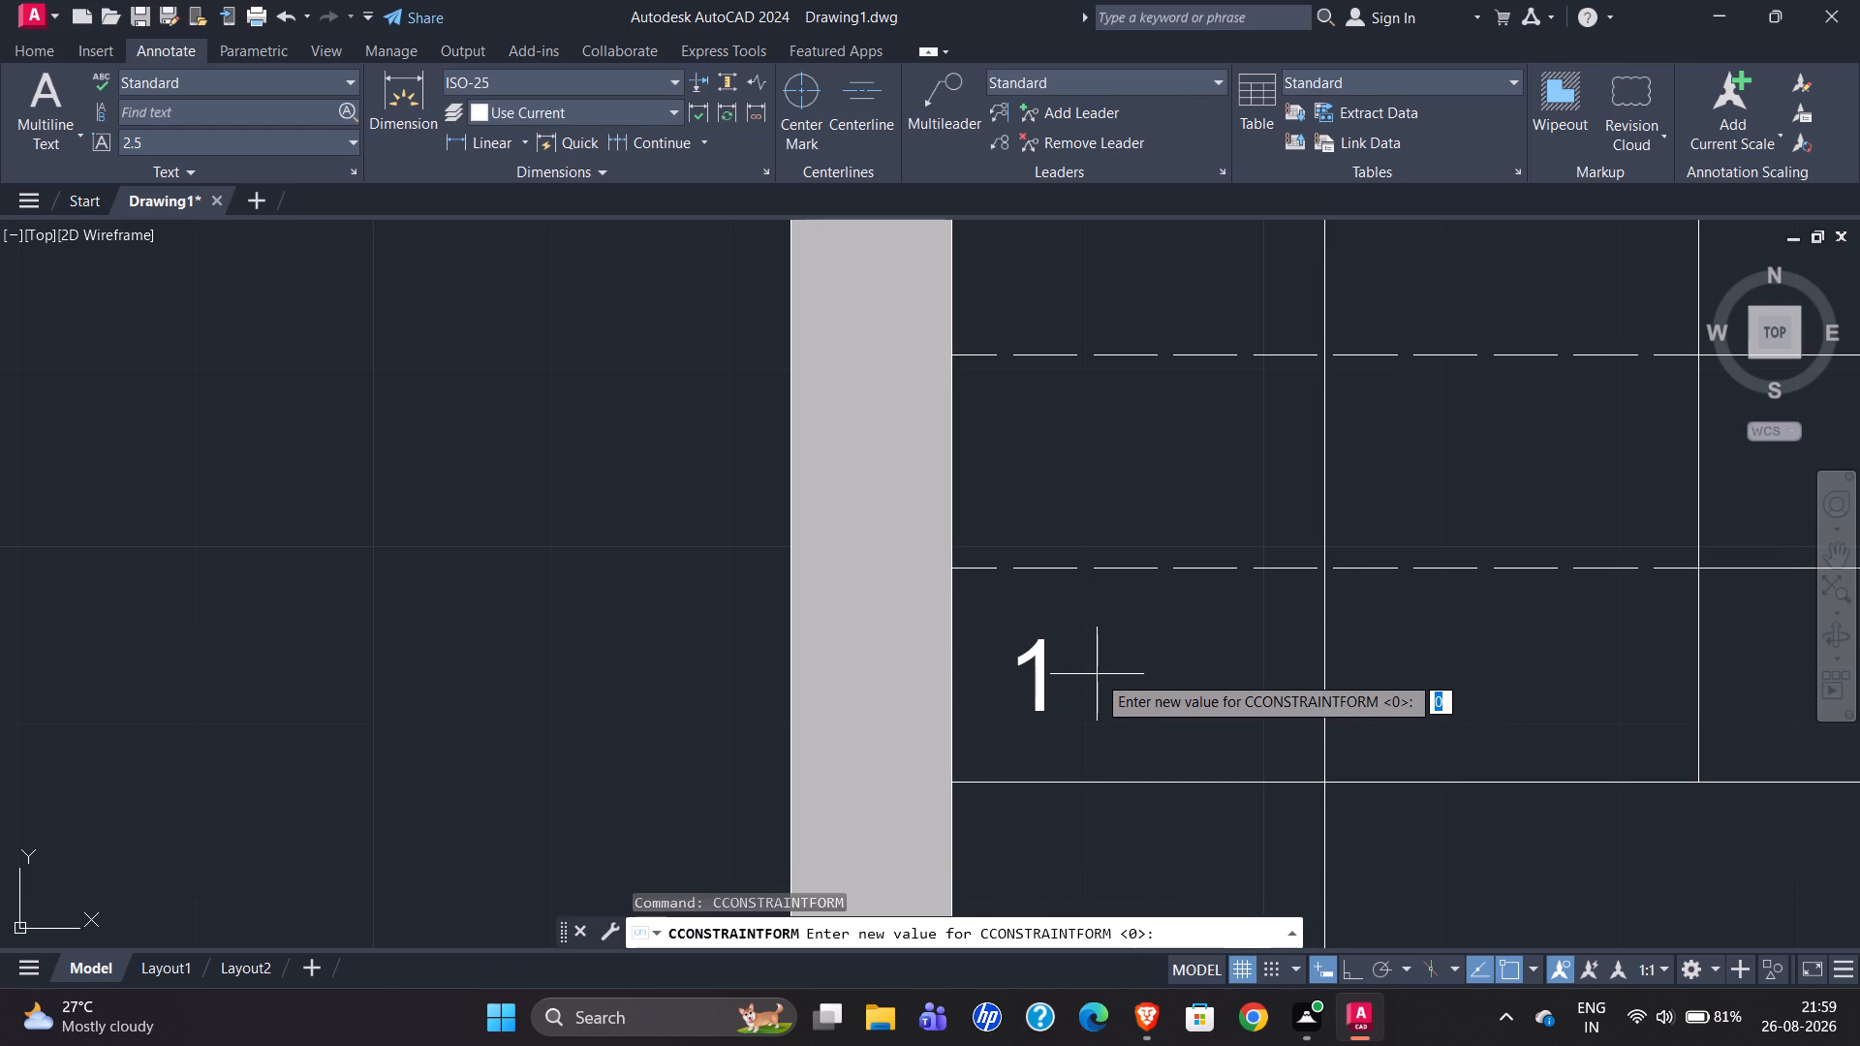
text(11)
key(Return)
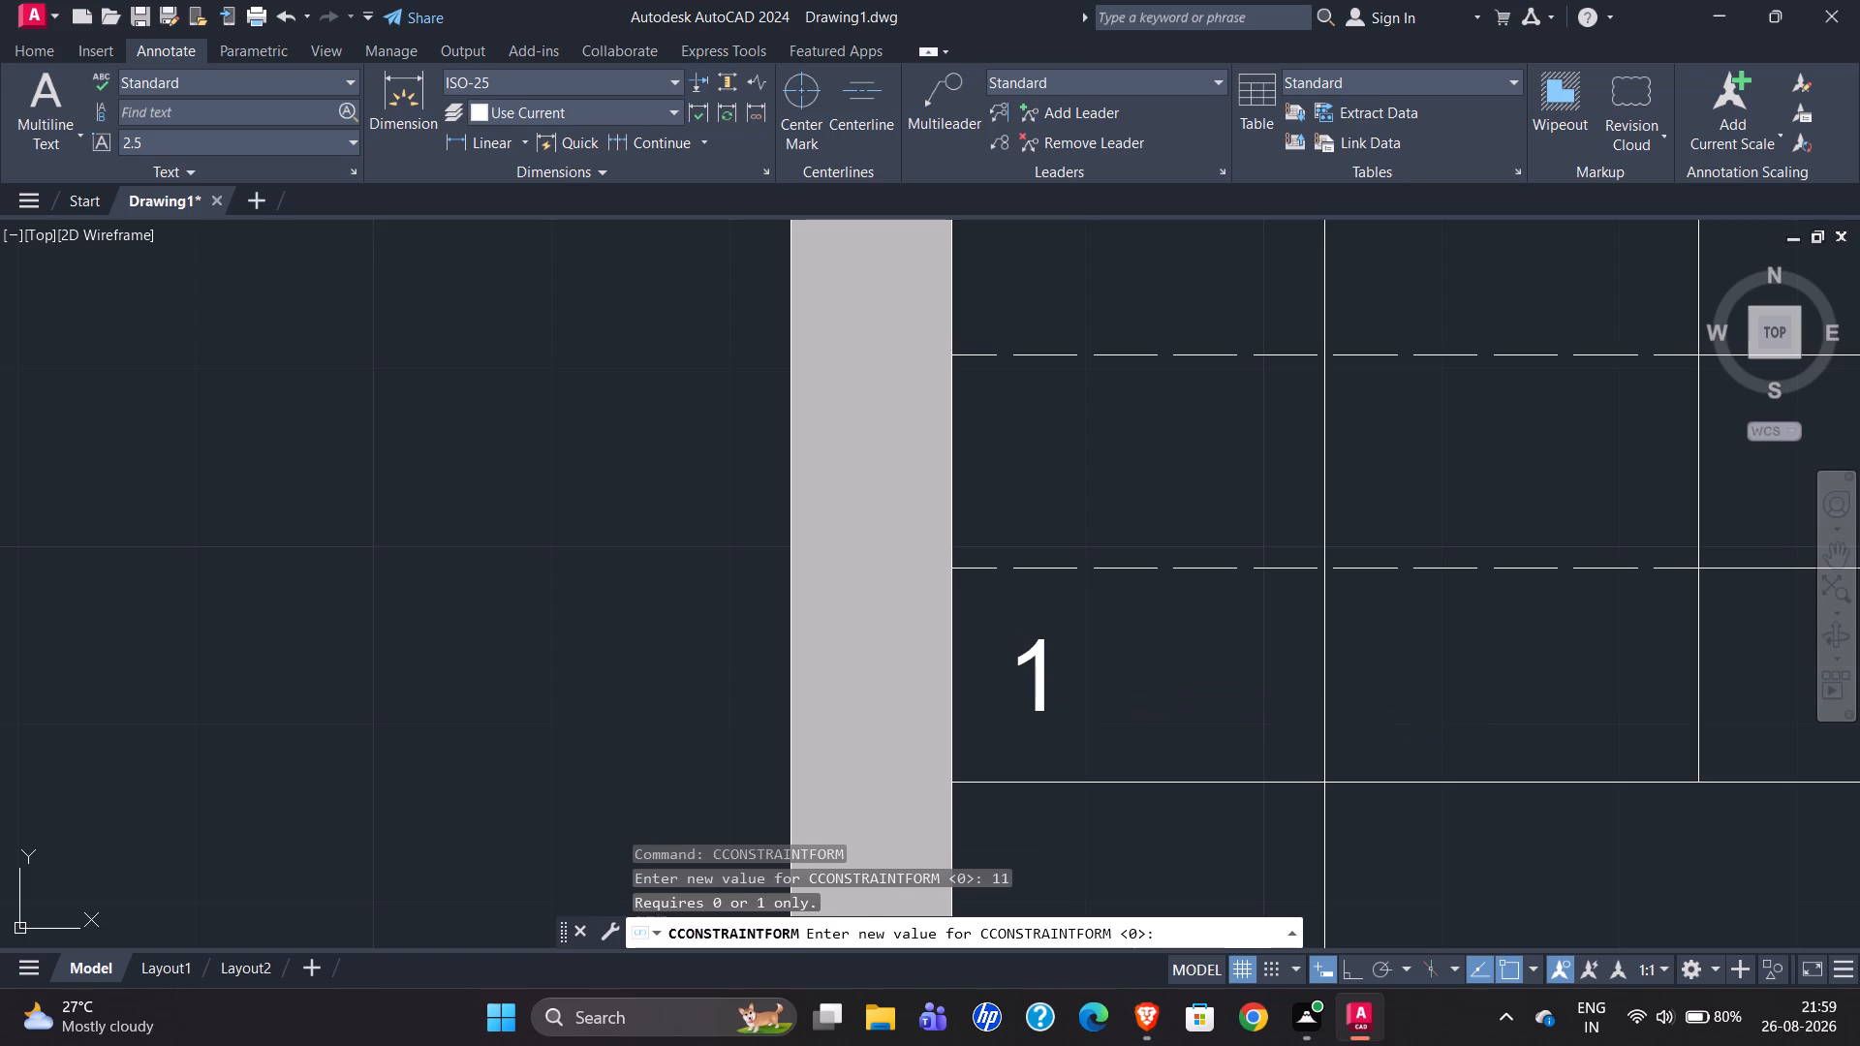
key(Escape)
Copy the left flight's number 1 straight up its treads as an array of 11 items spaced 1' apart.
click(1024, 654)
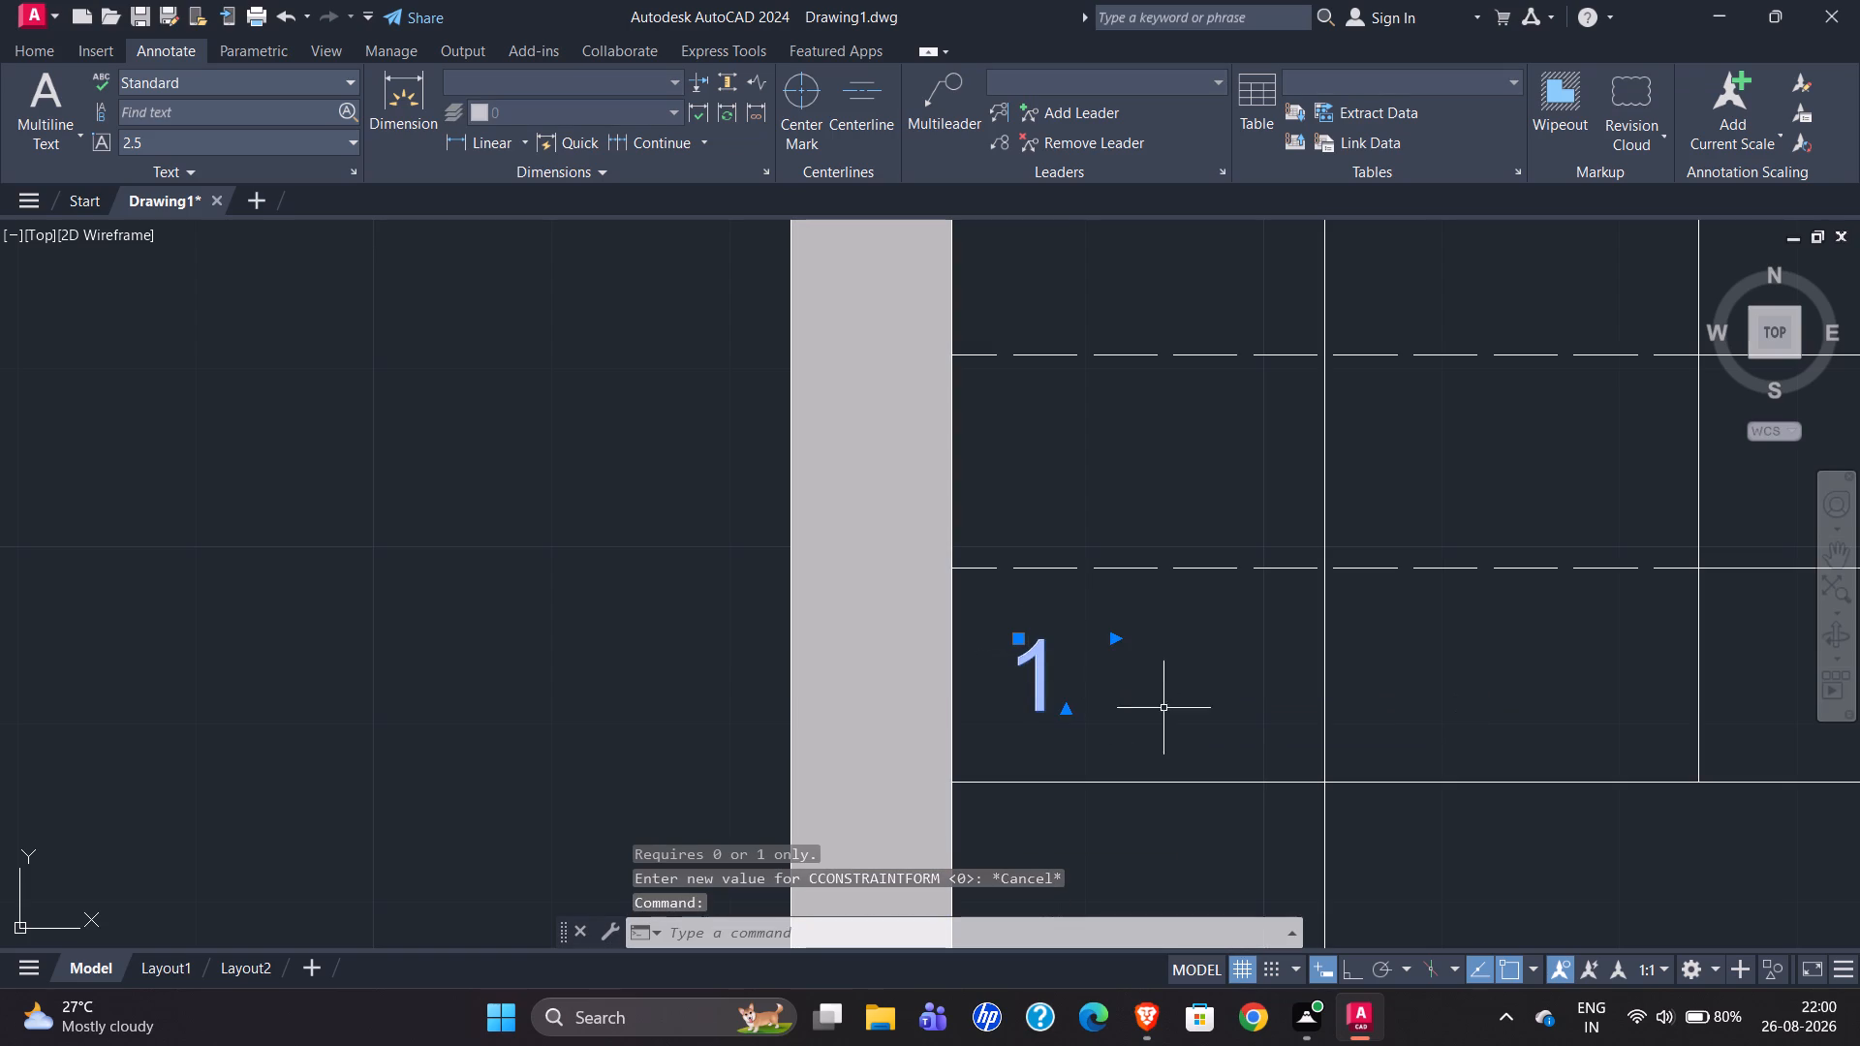
text(co)
key(Return)
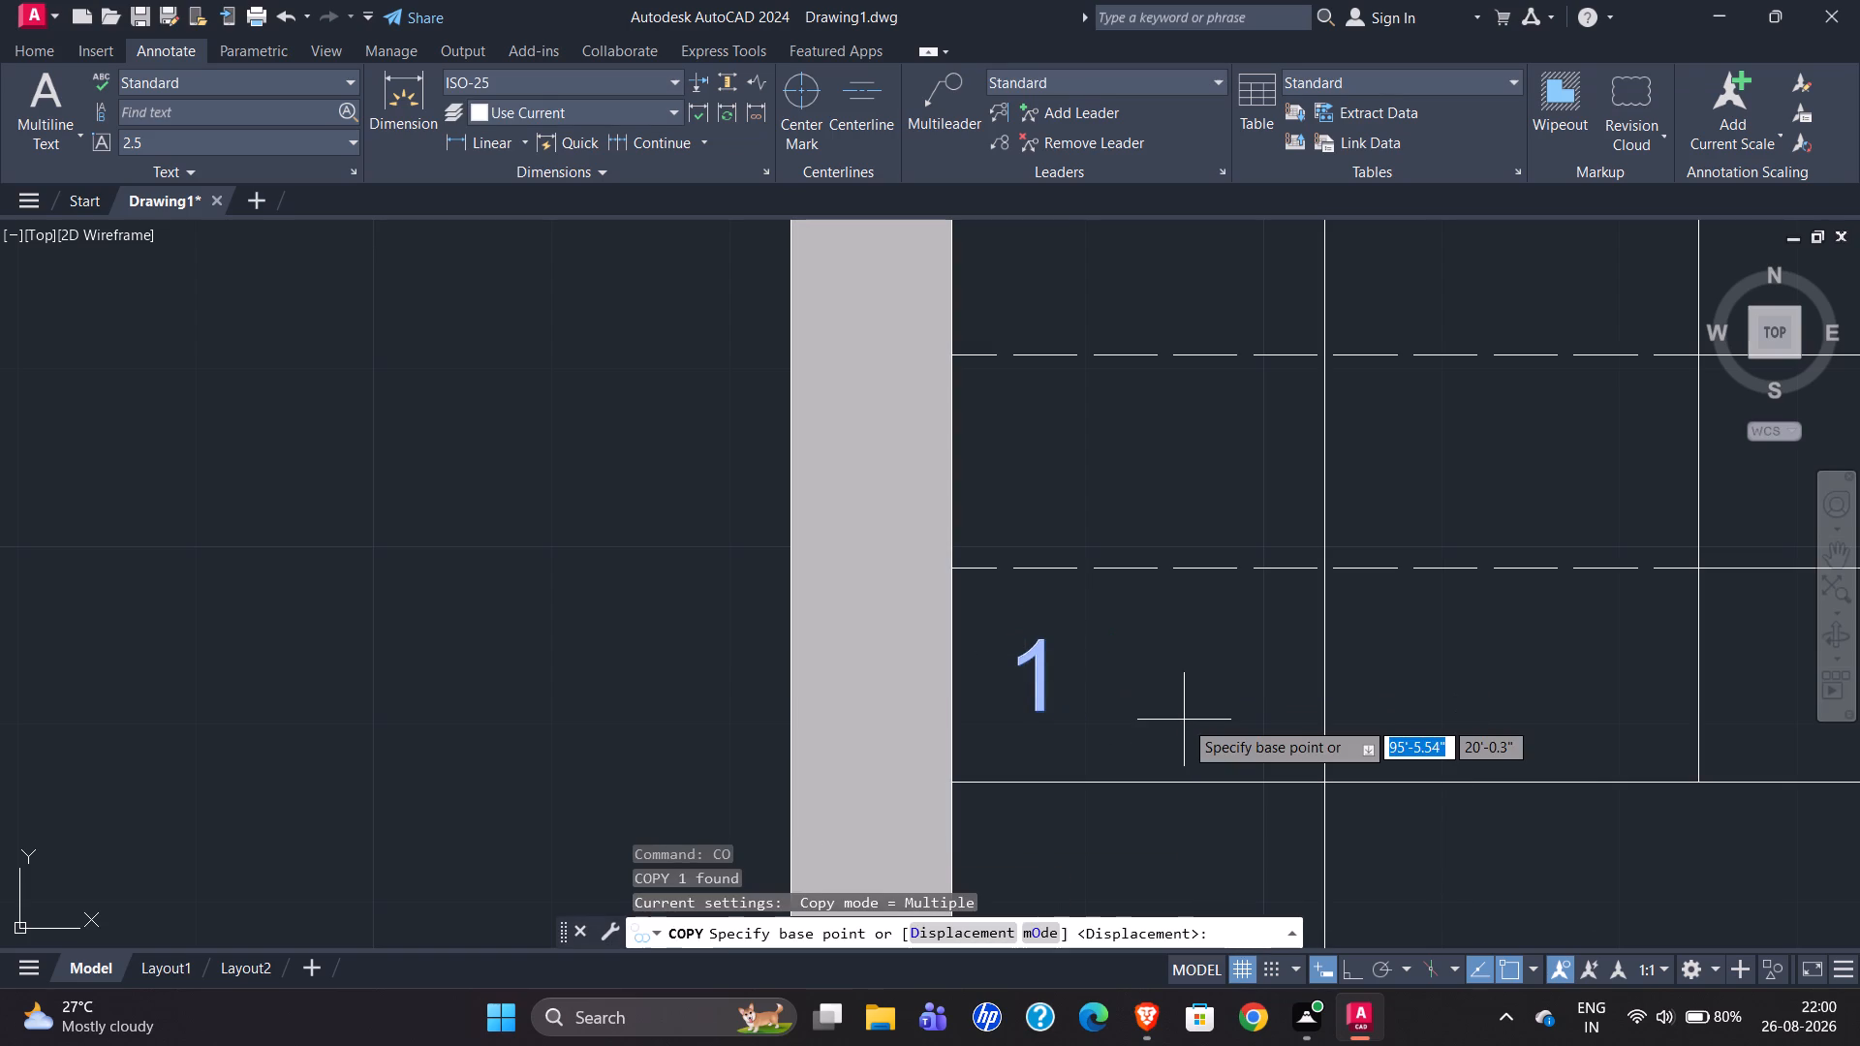
click(1017, 705)
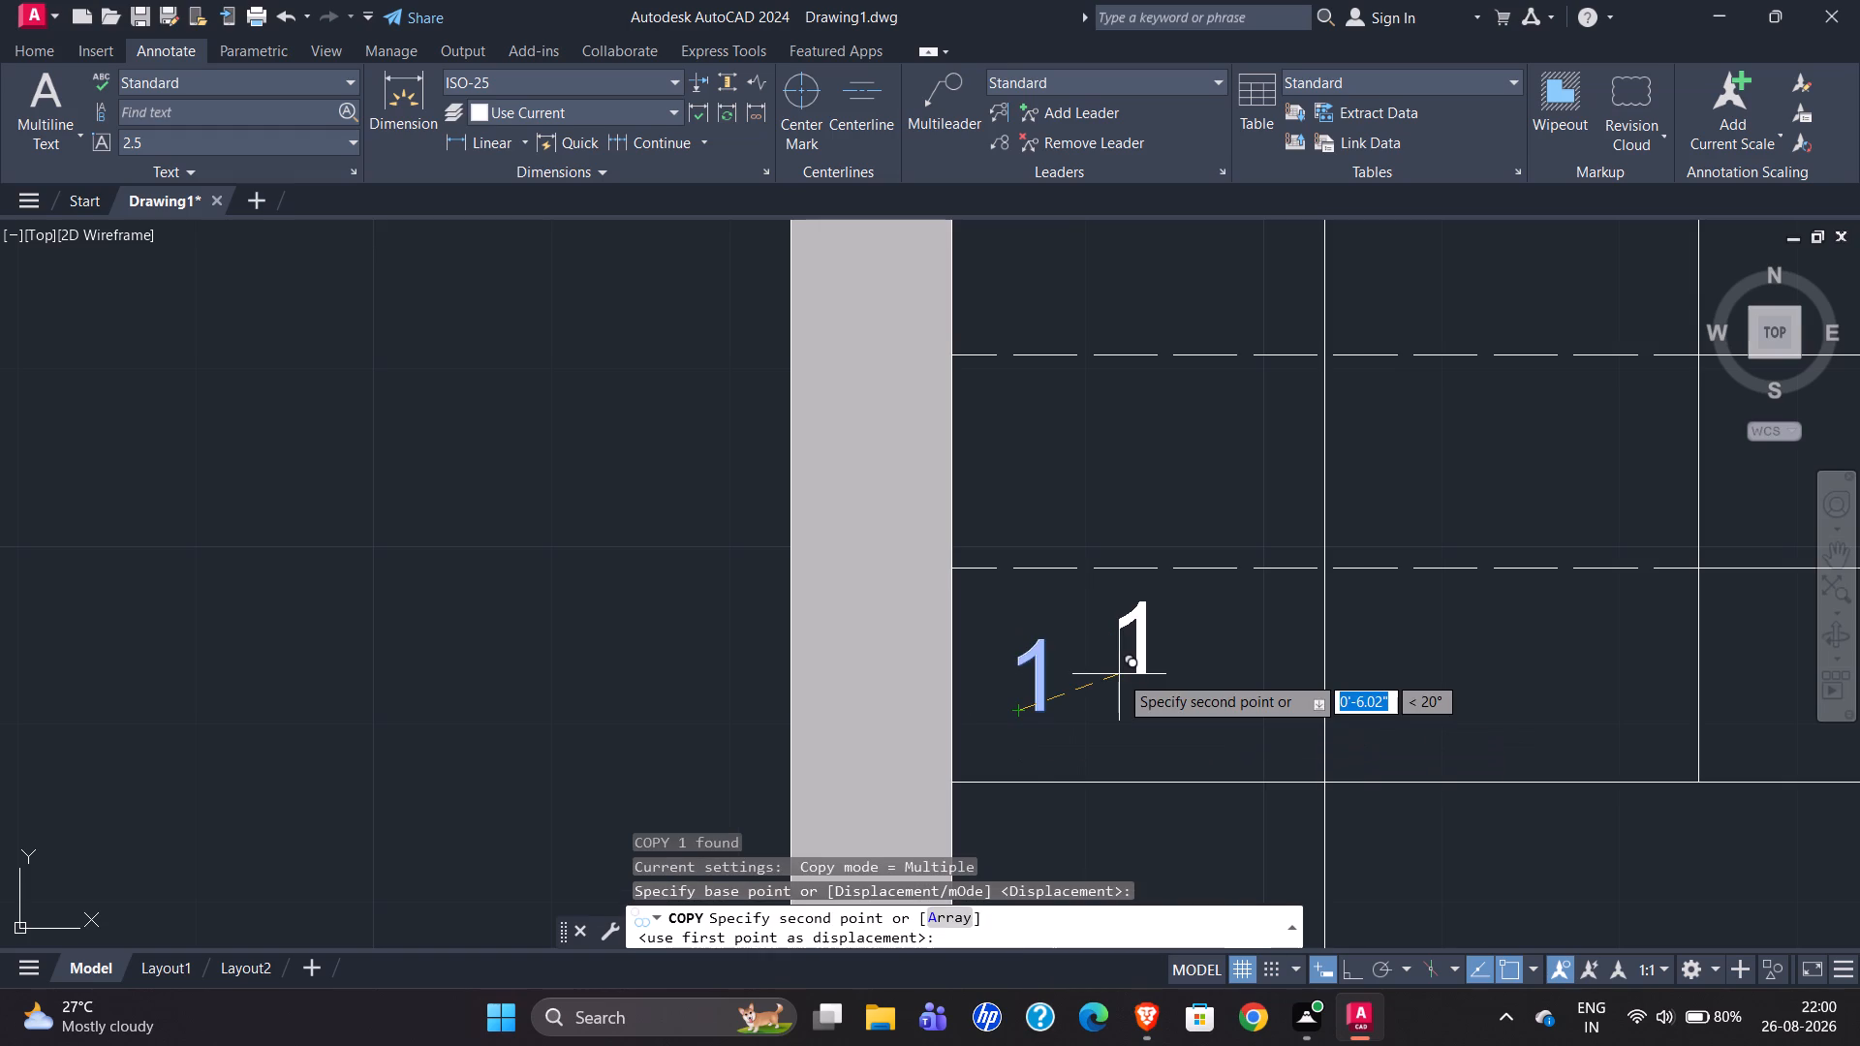
click(959, 912)
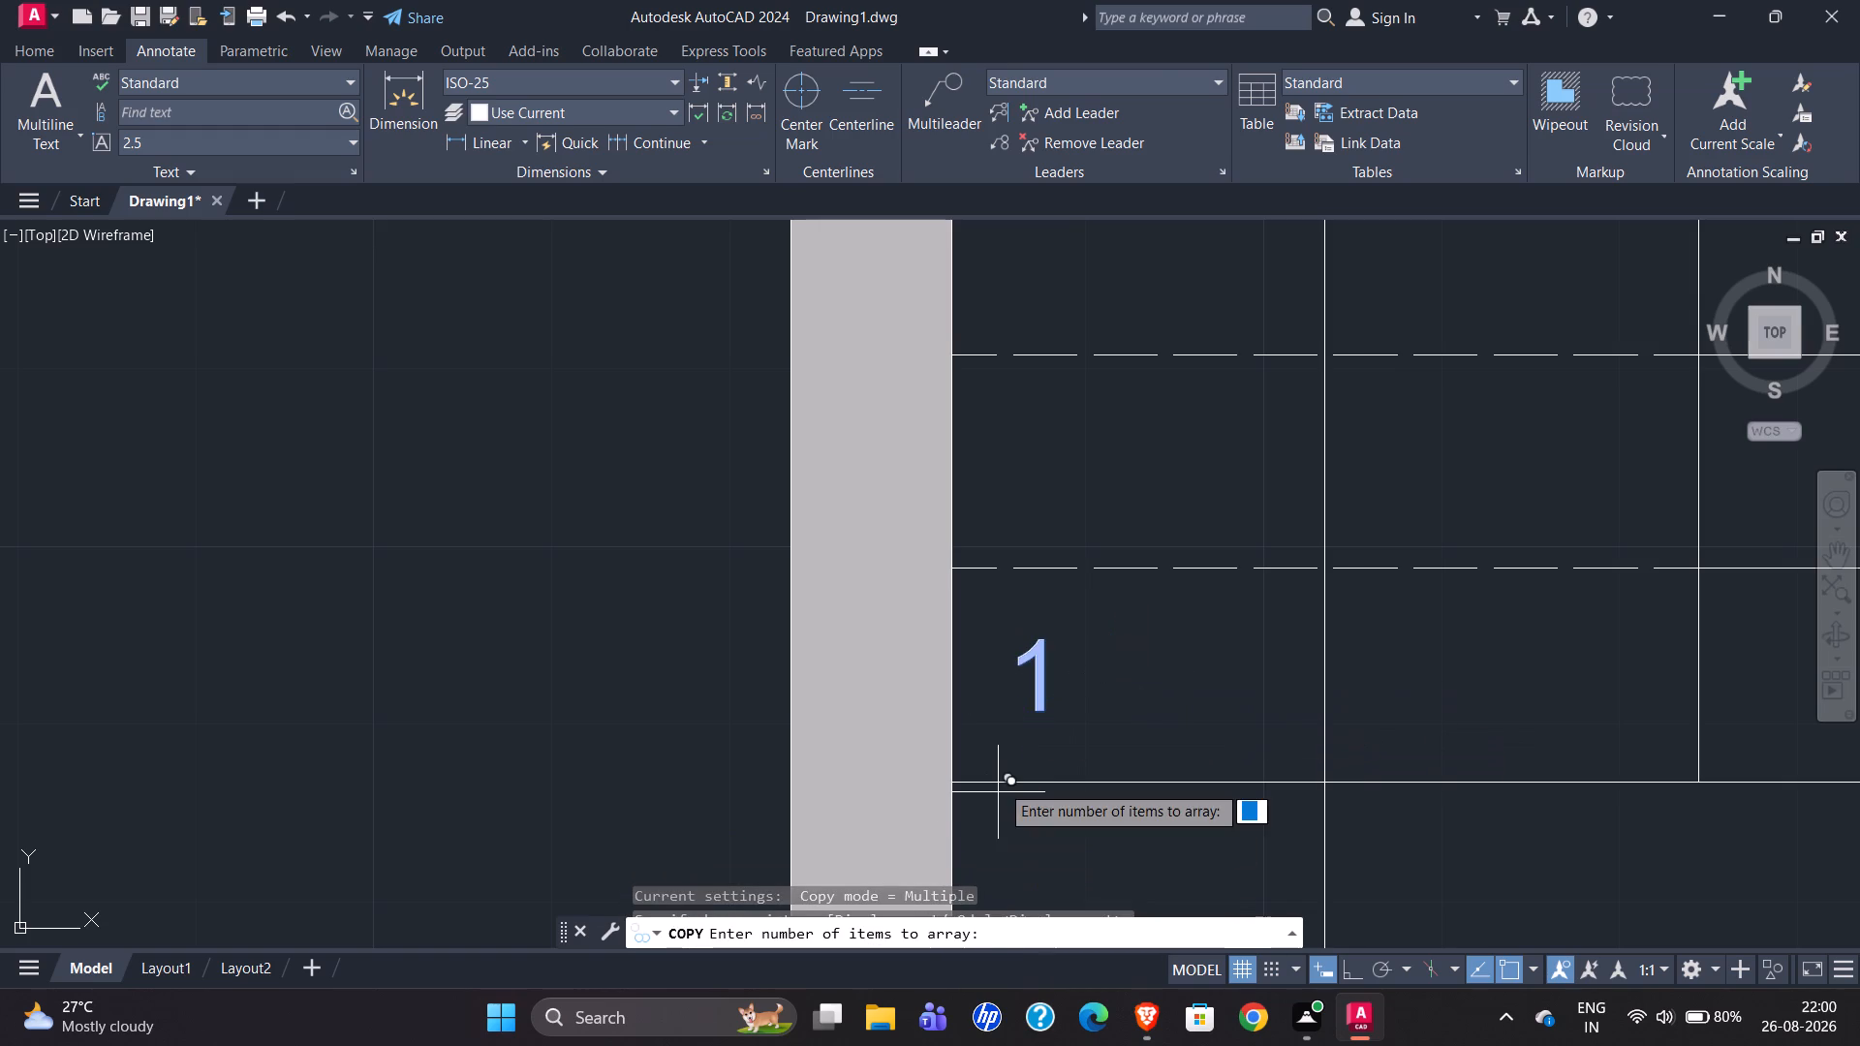
text(11)
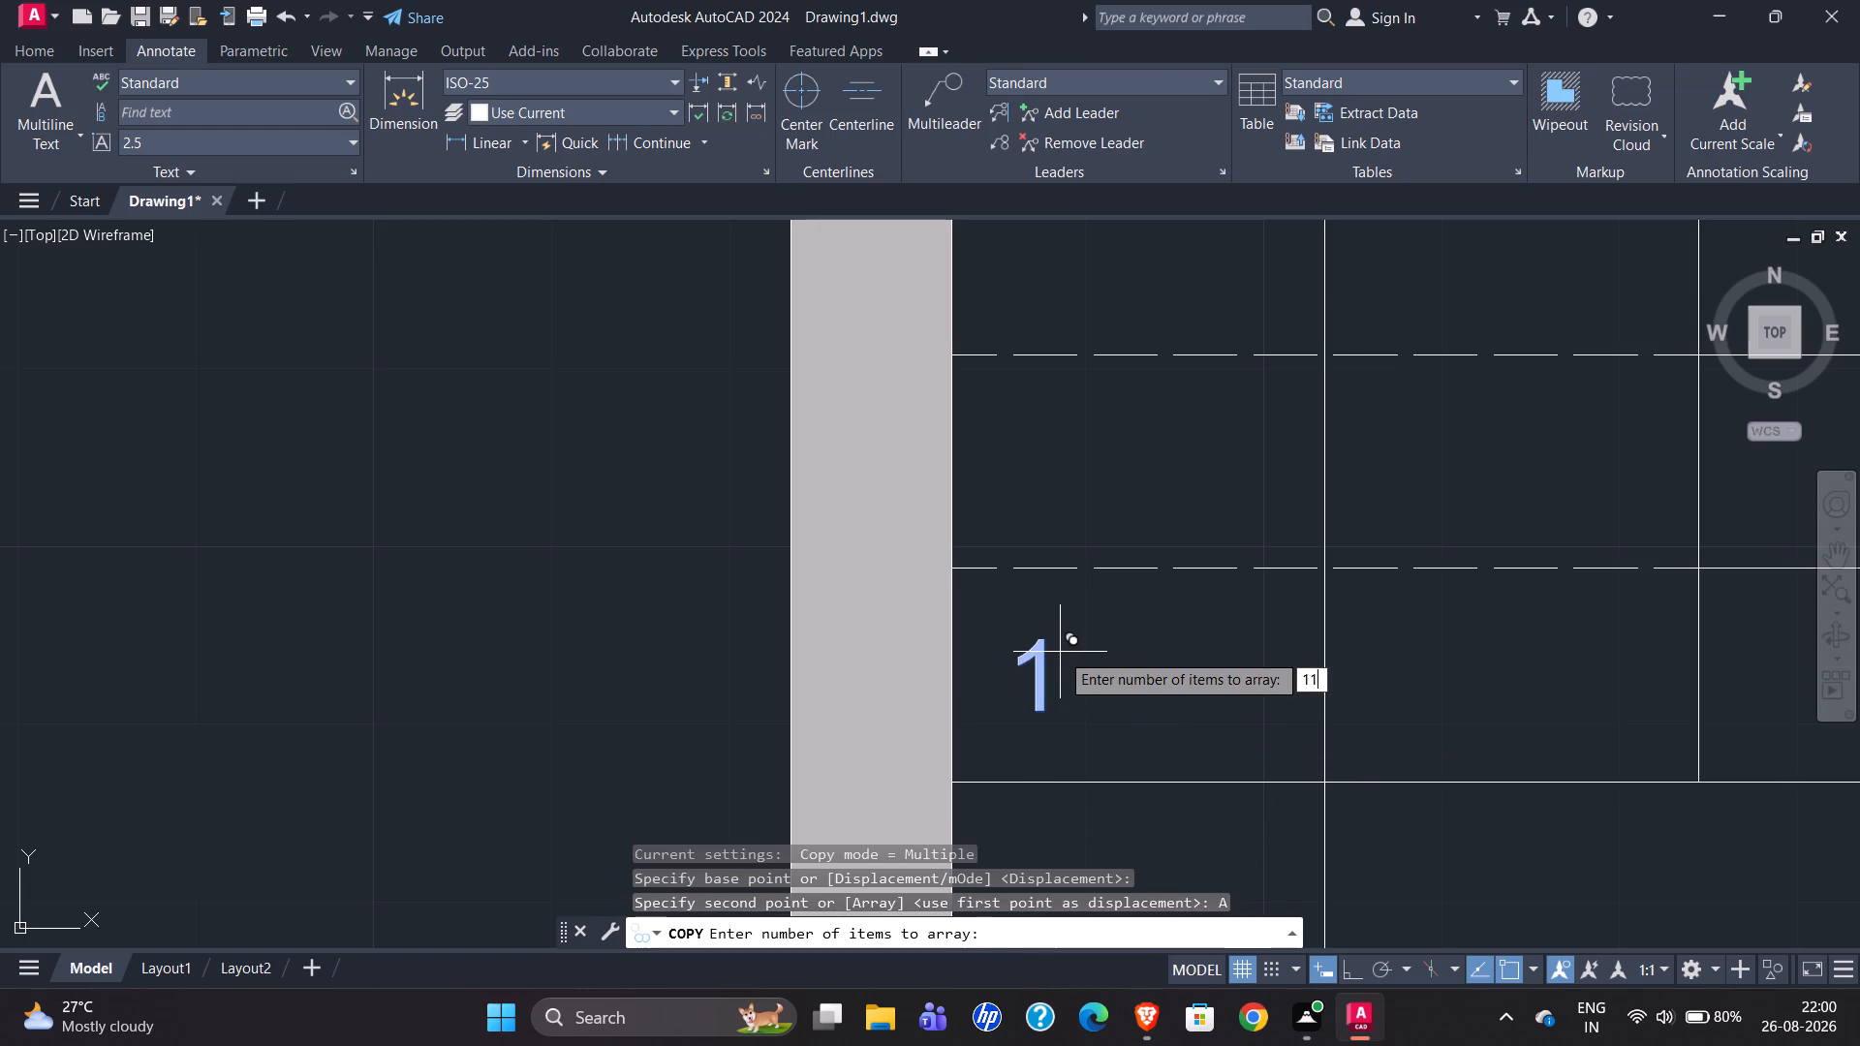
key(Return)
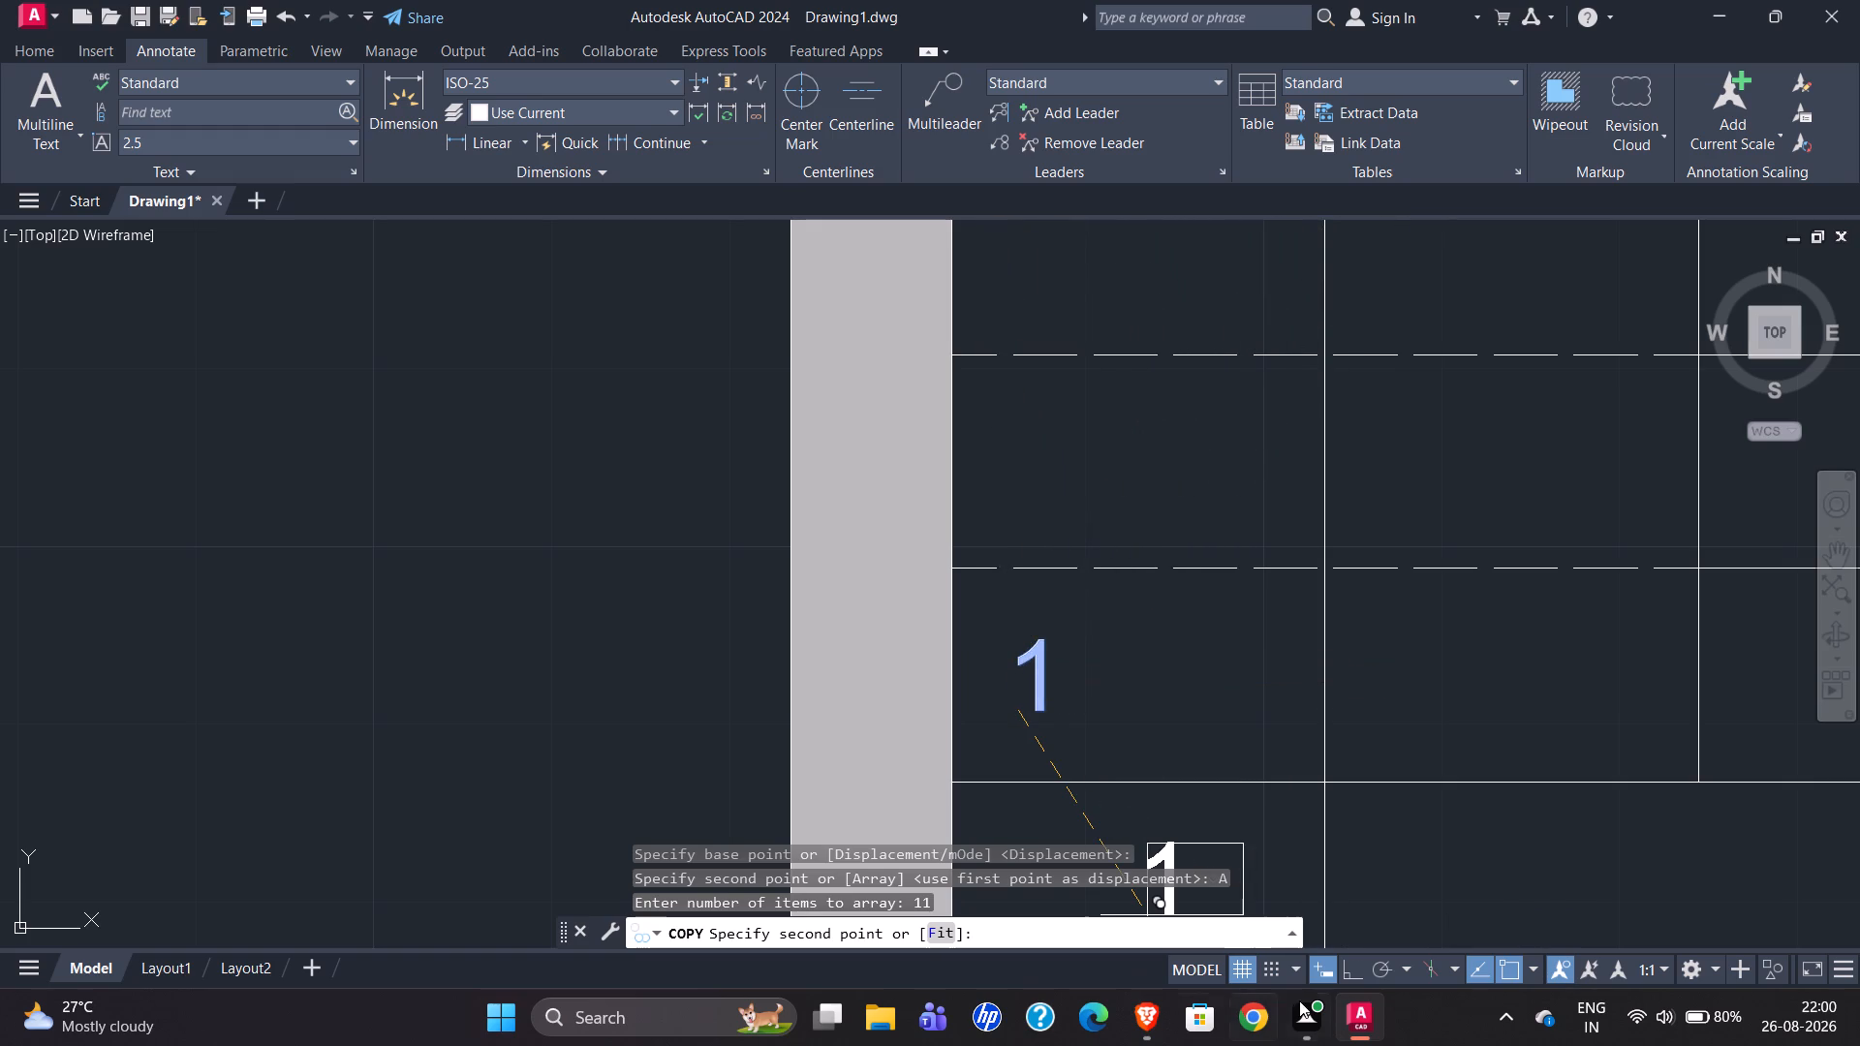
click(1354, 967)
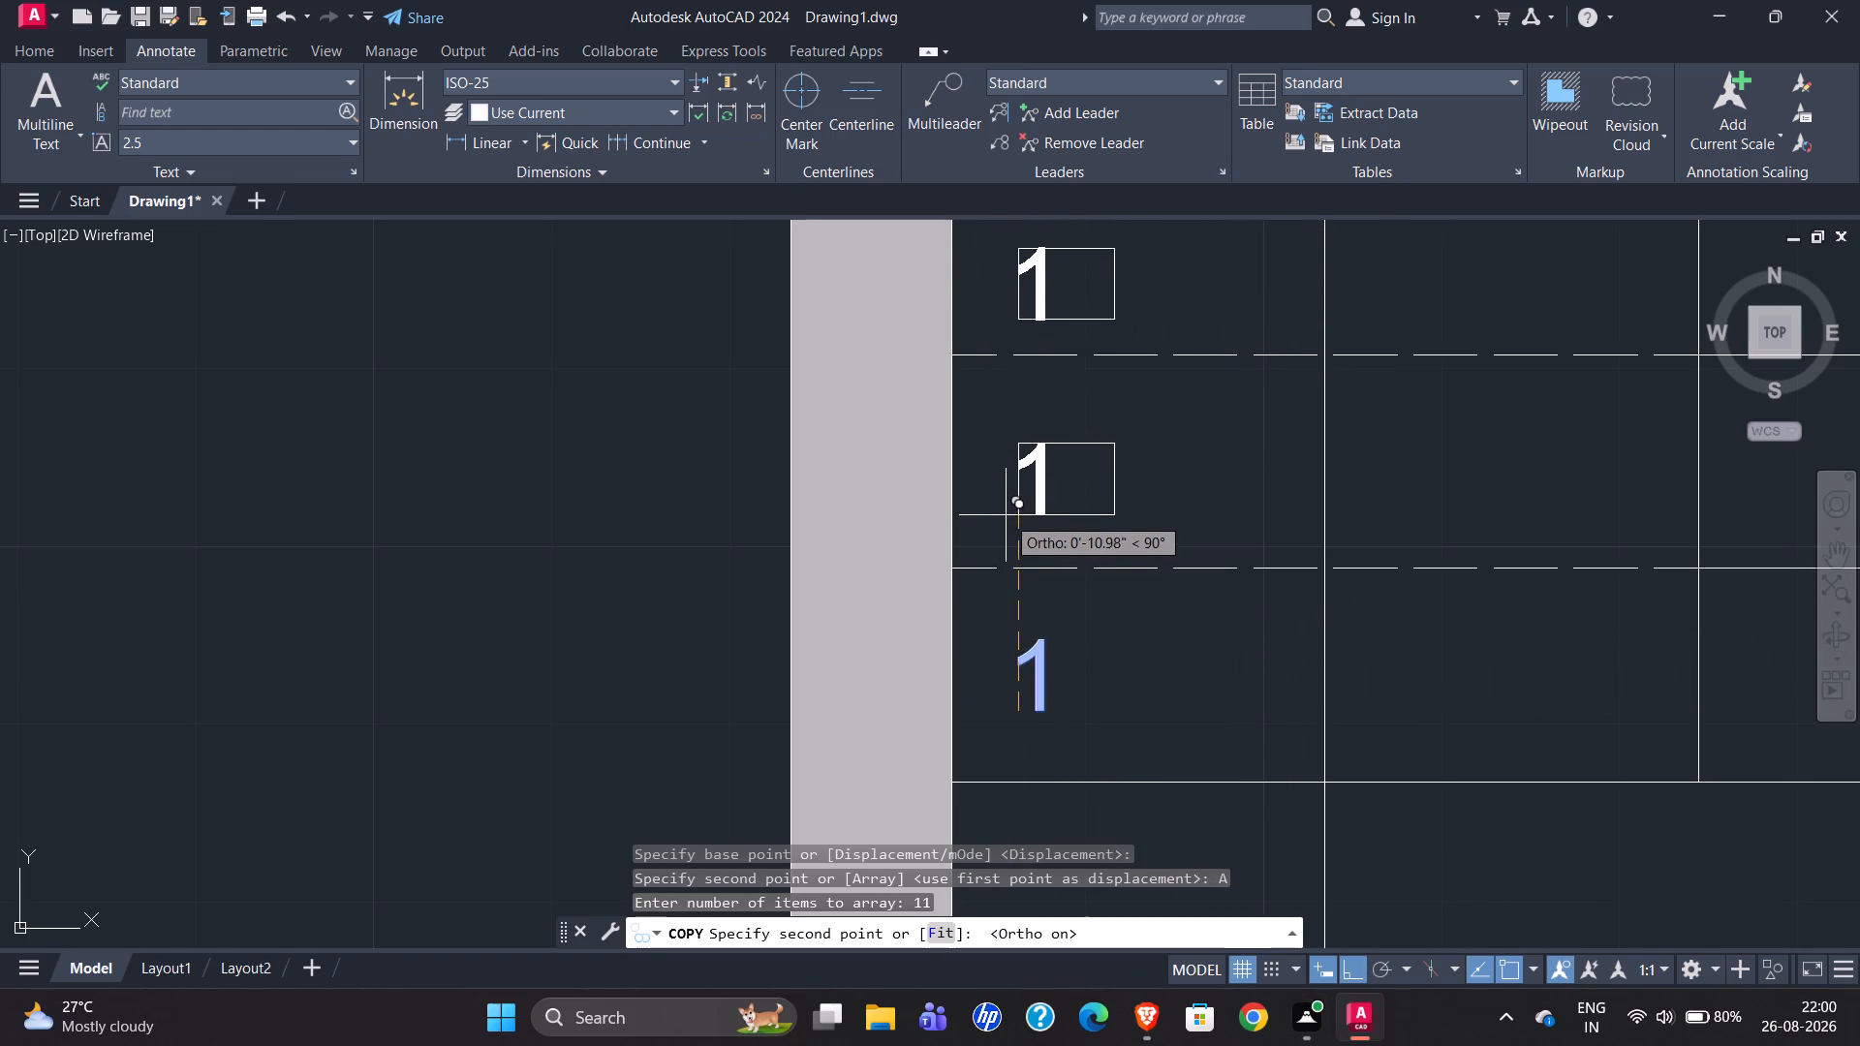
text(1')
key(Return)
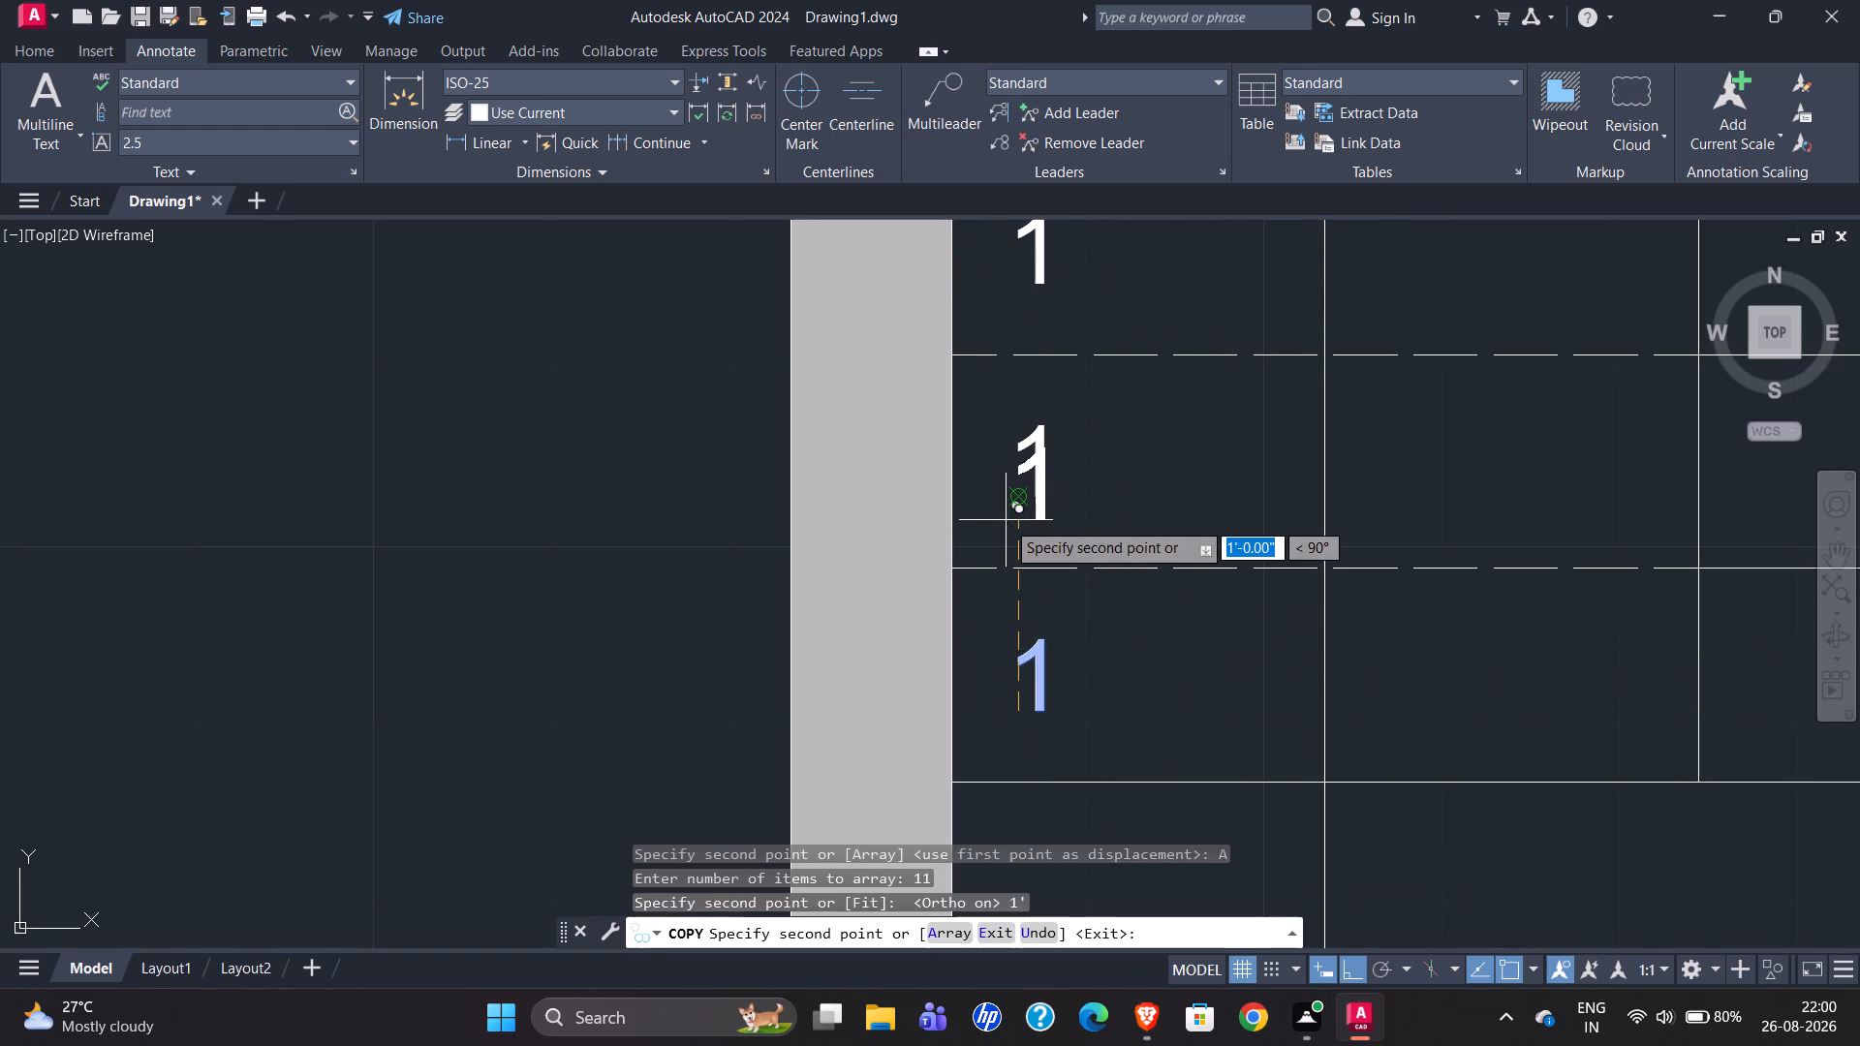
scroll(898, 697, down, 4)
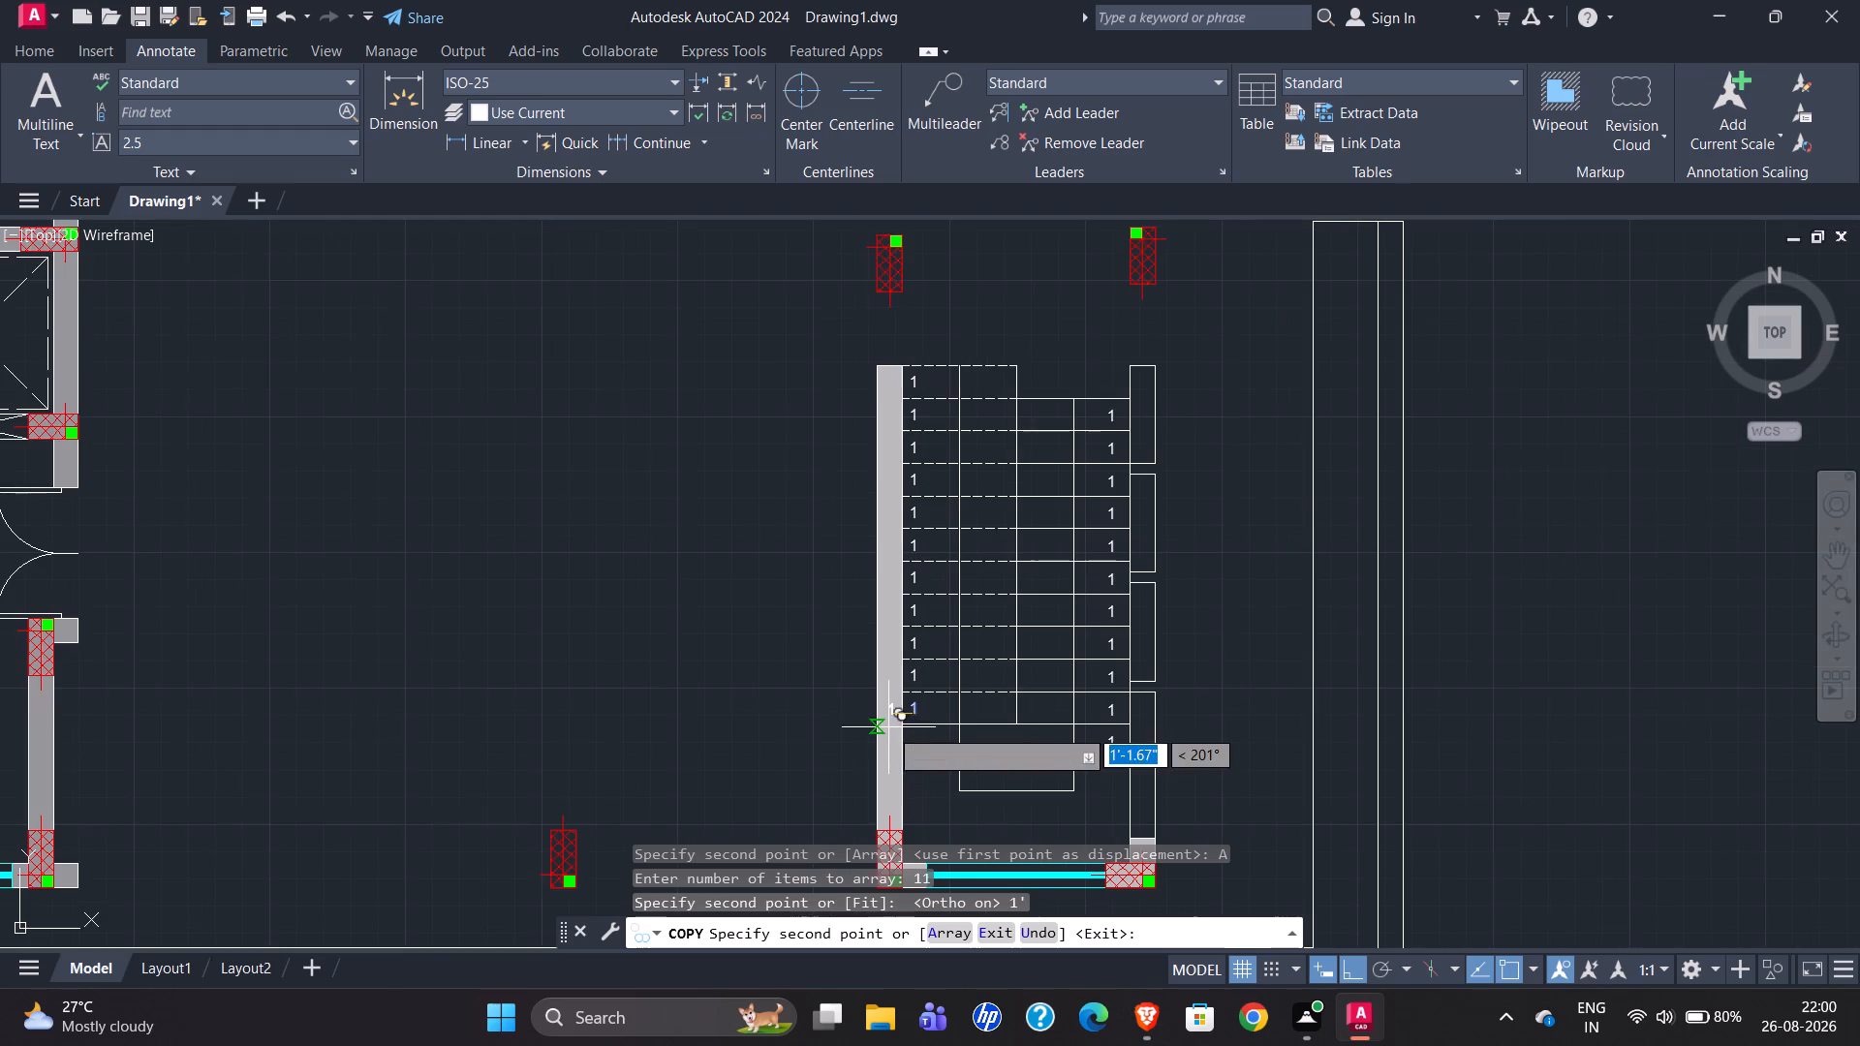
Auto-number all the copied 1s on both flights in selection order, starting at 1 with increment 1, overwriting the existing text.
key(Escape)
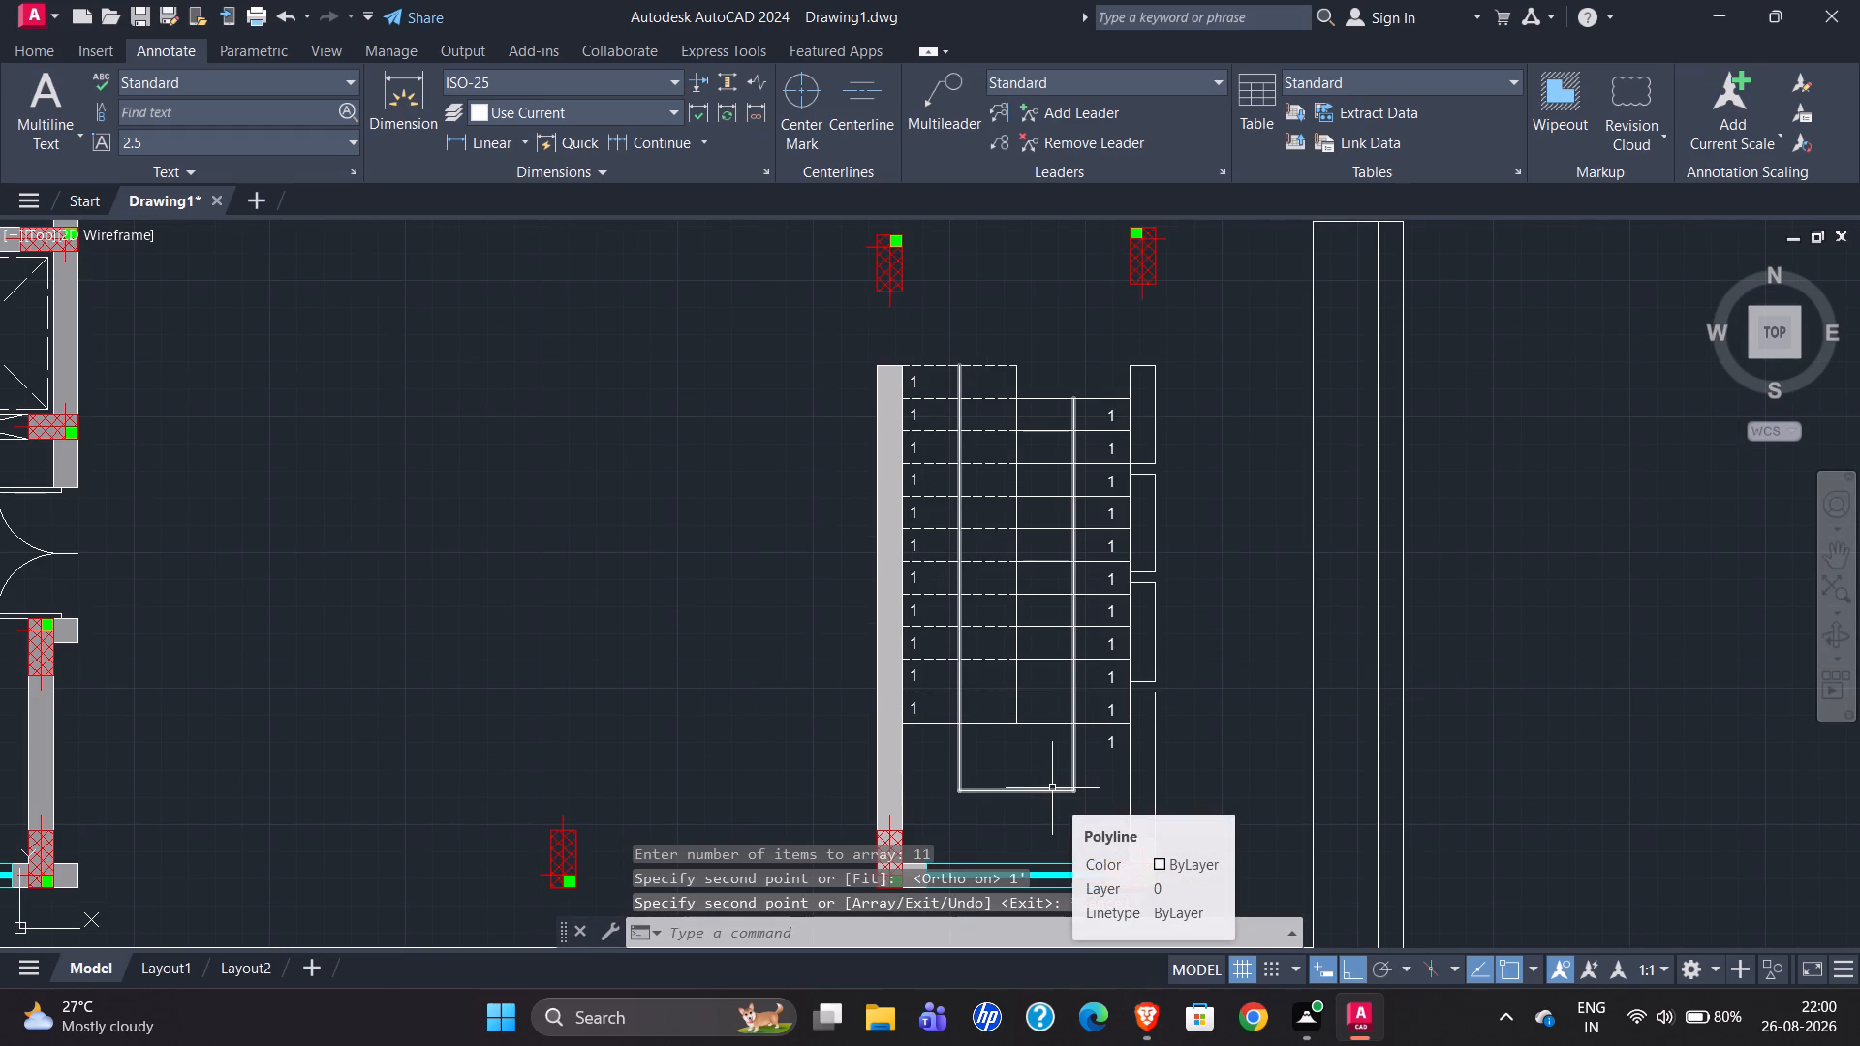
scroll(1104, 405, up, 3)
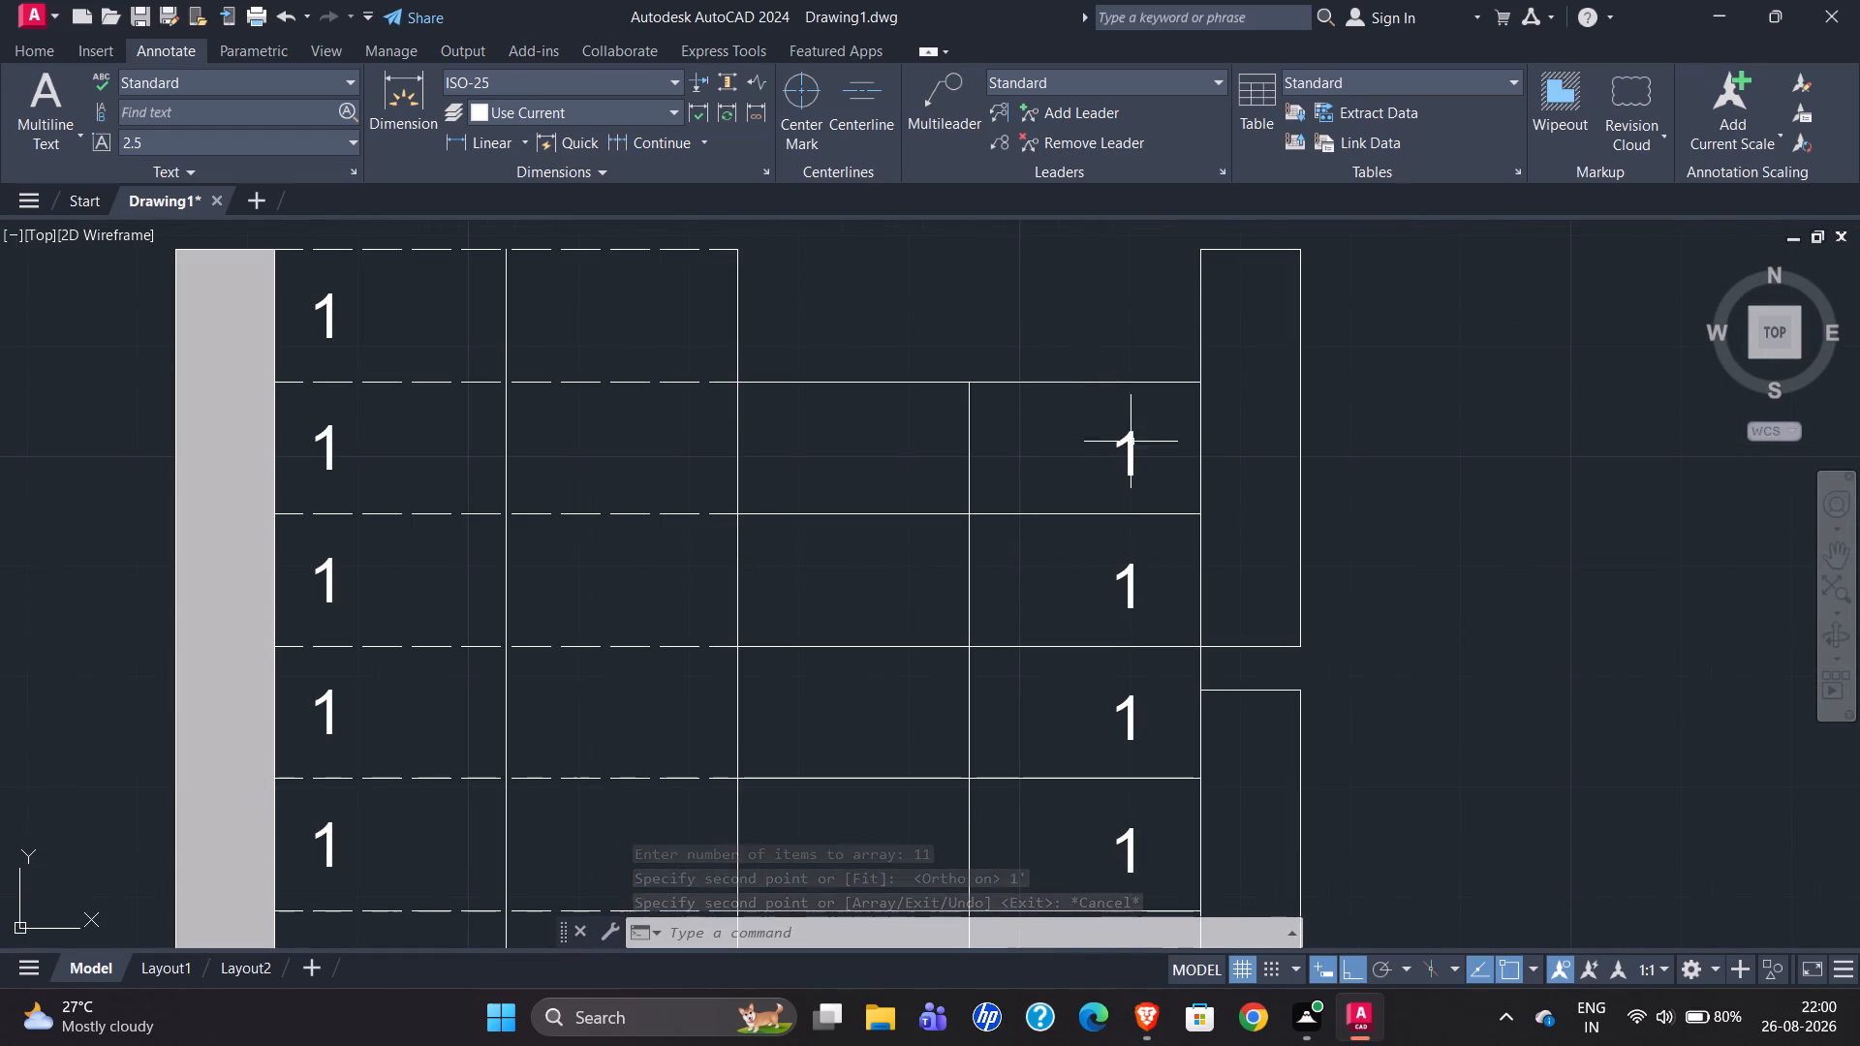
click(1135, 447)
right_click(1134, 454)
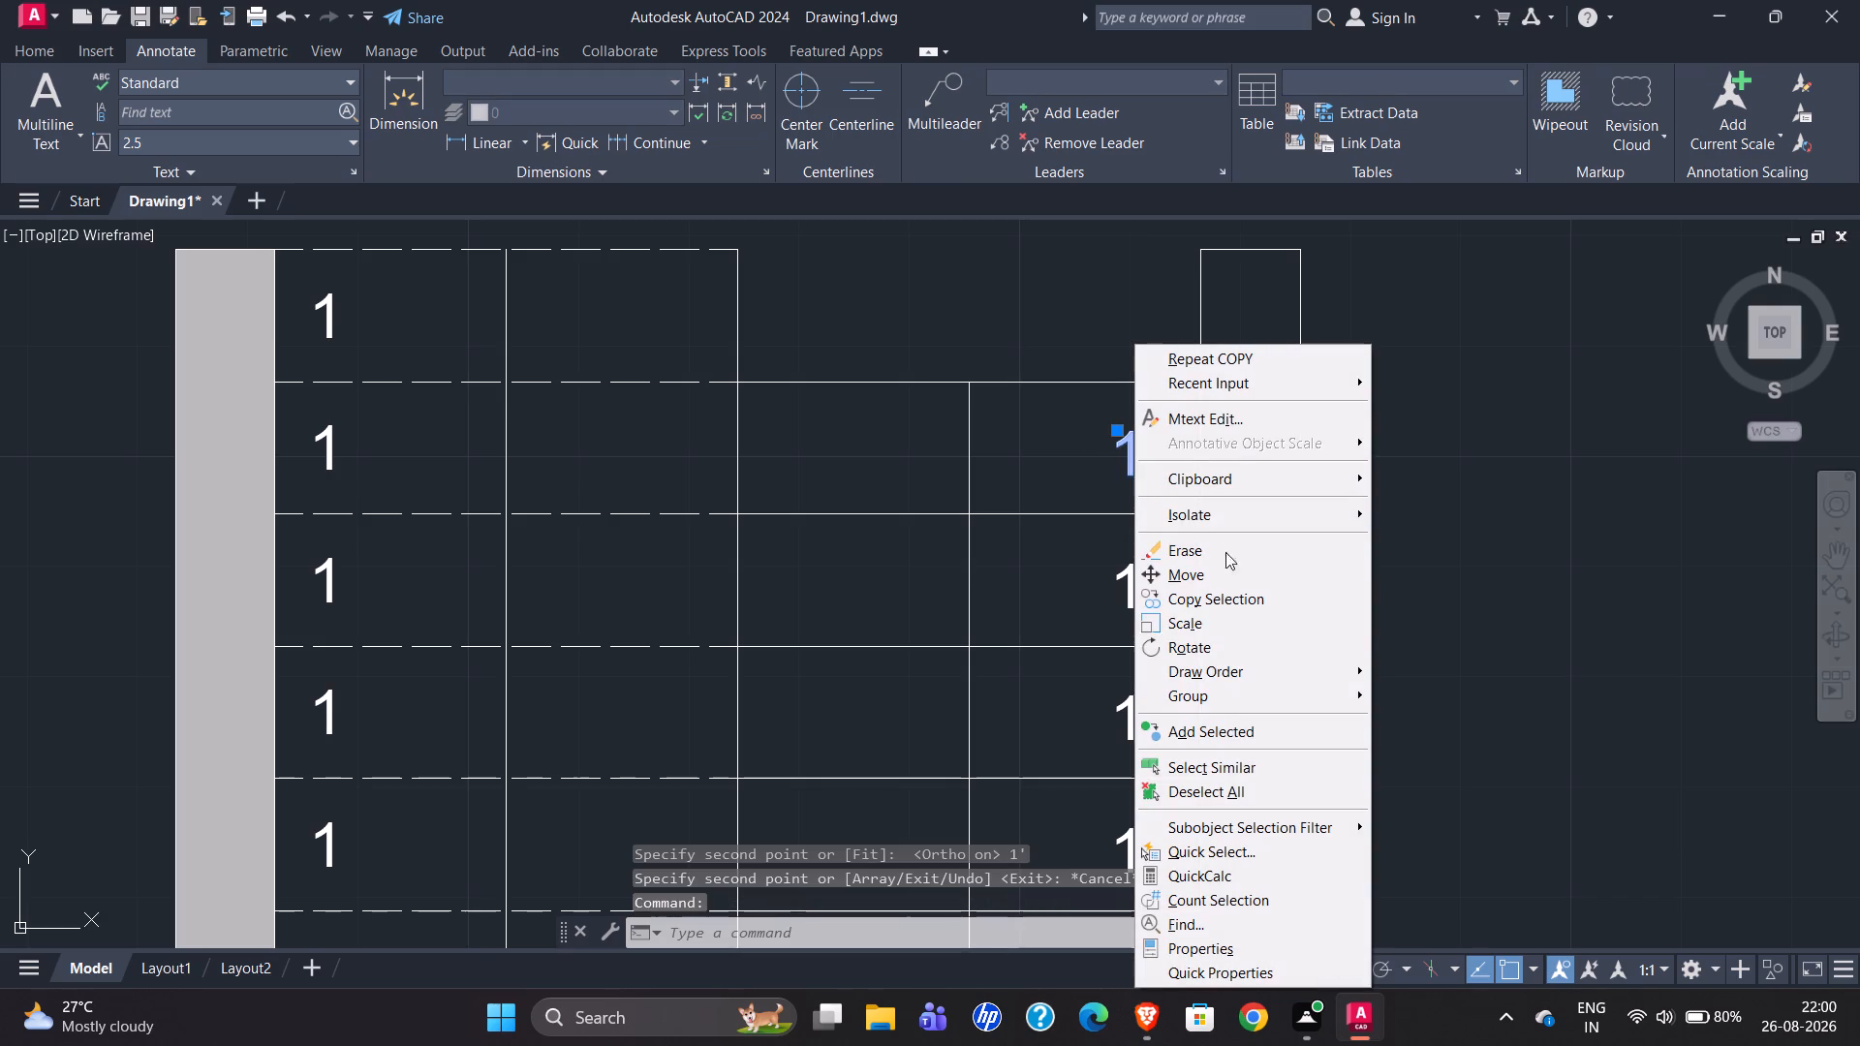
click(1229, 766)
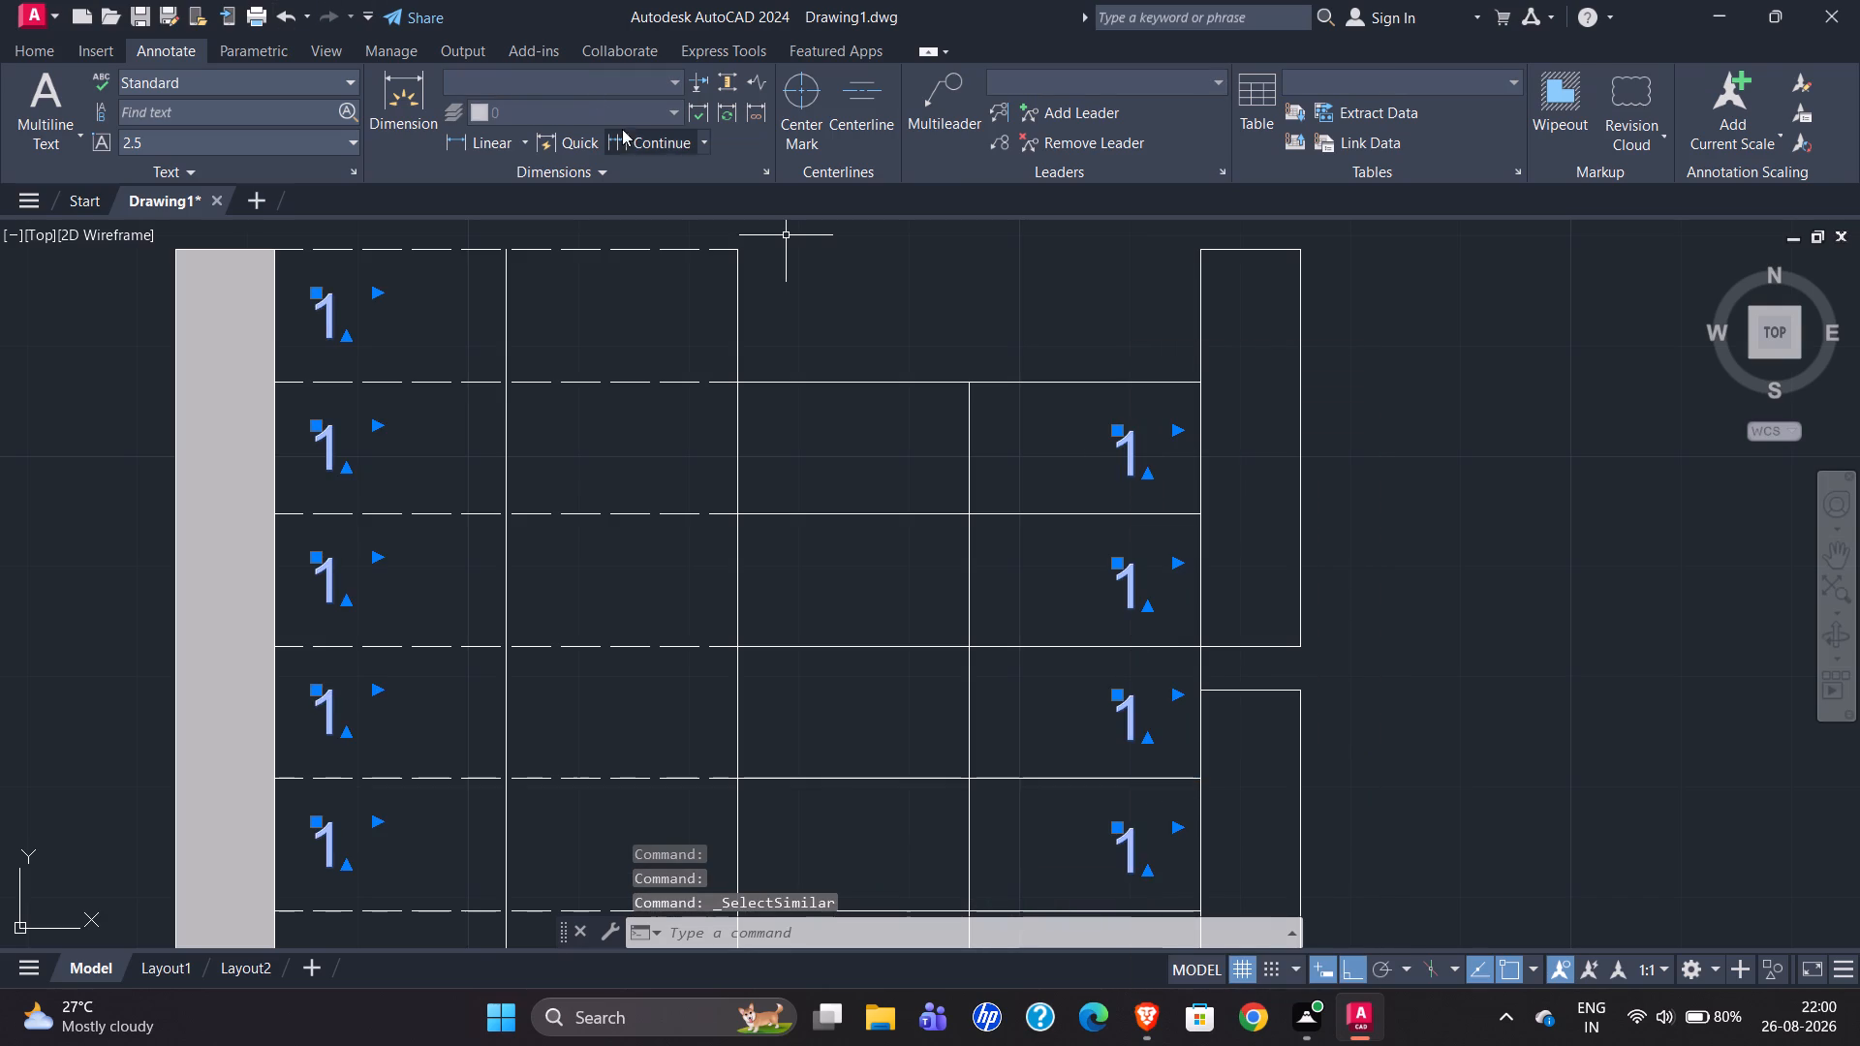
scroll(670, 138, down, 1)
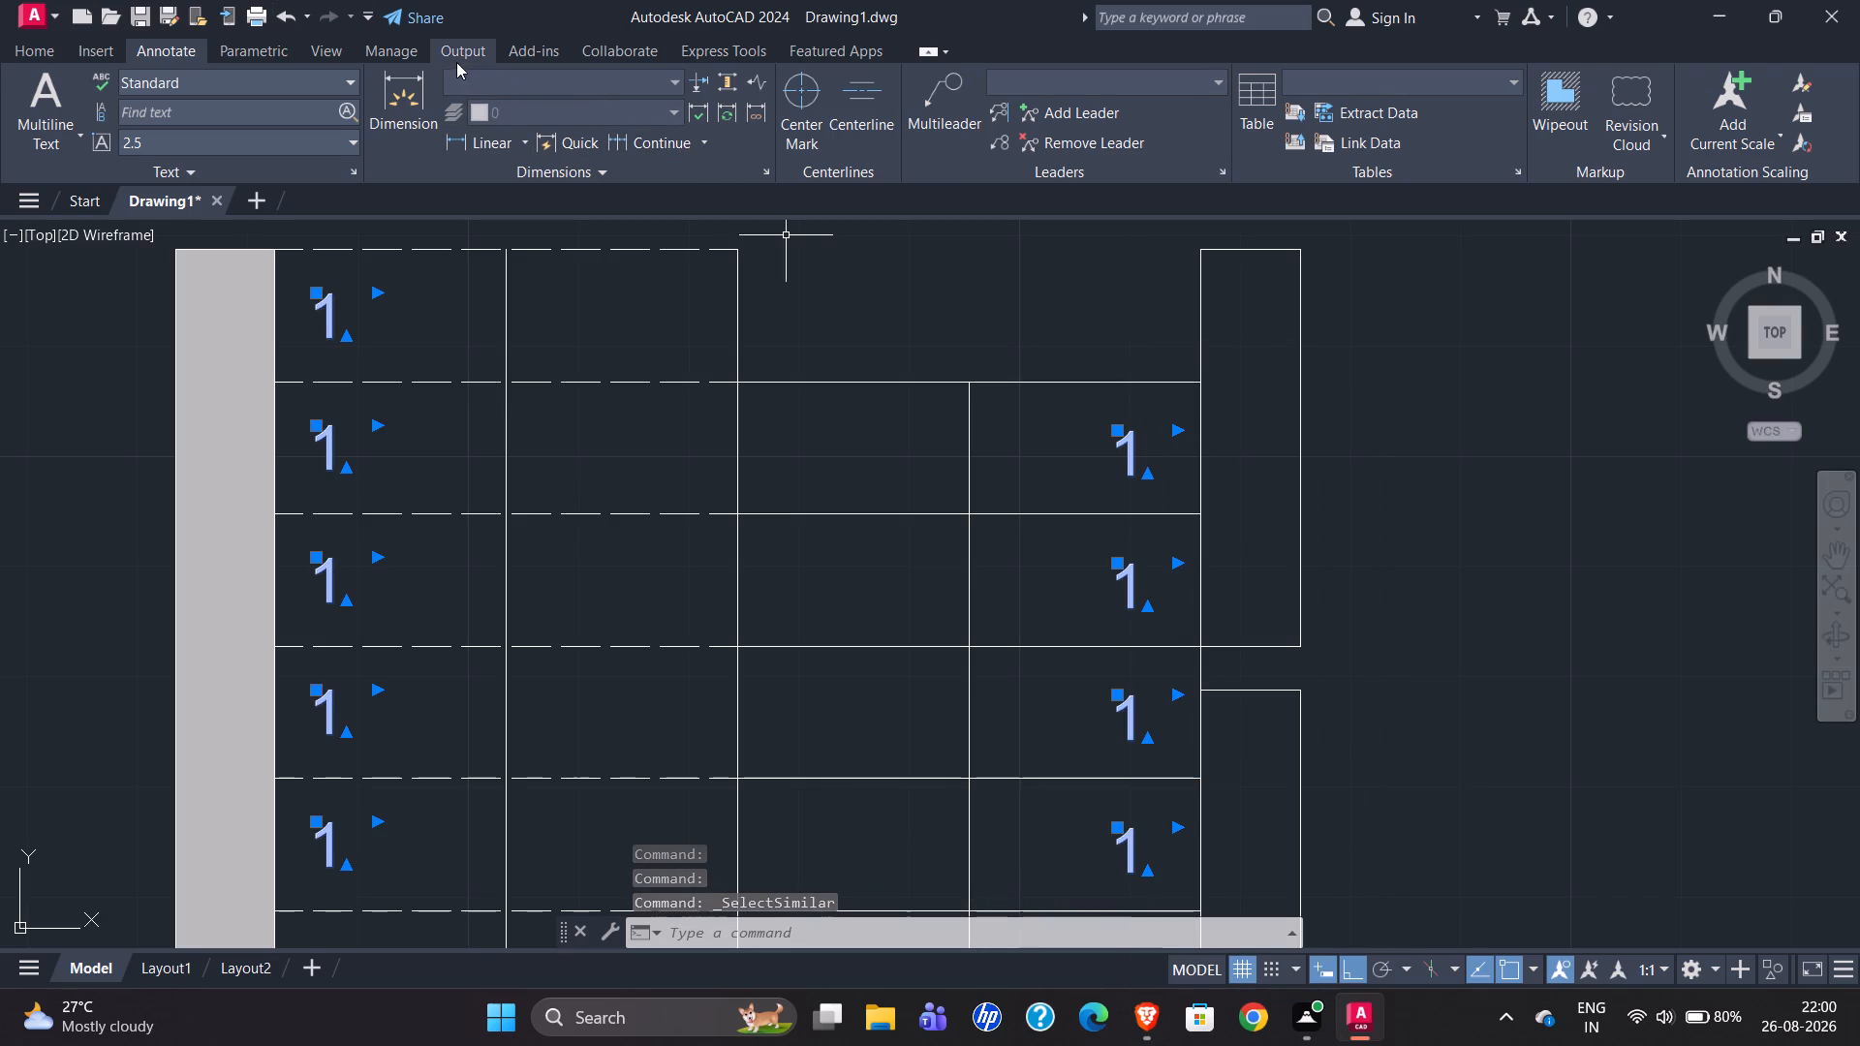
click(741, 59)
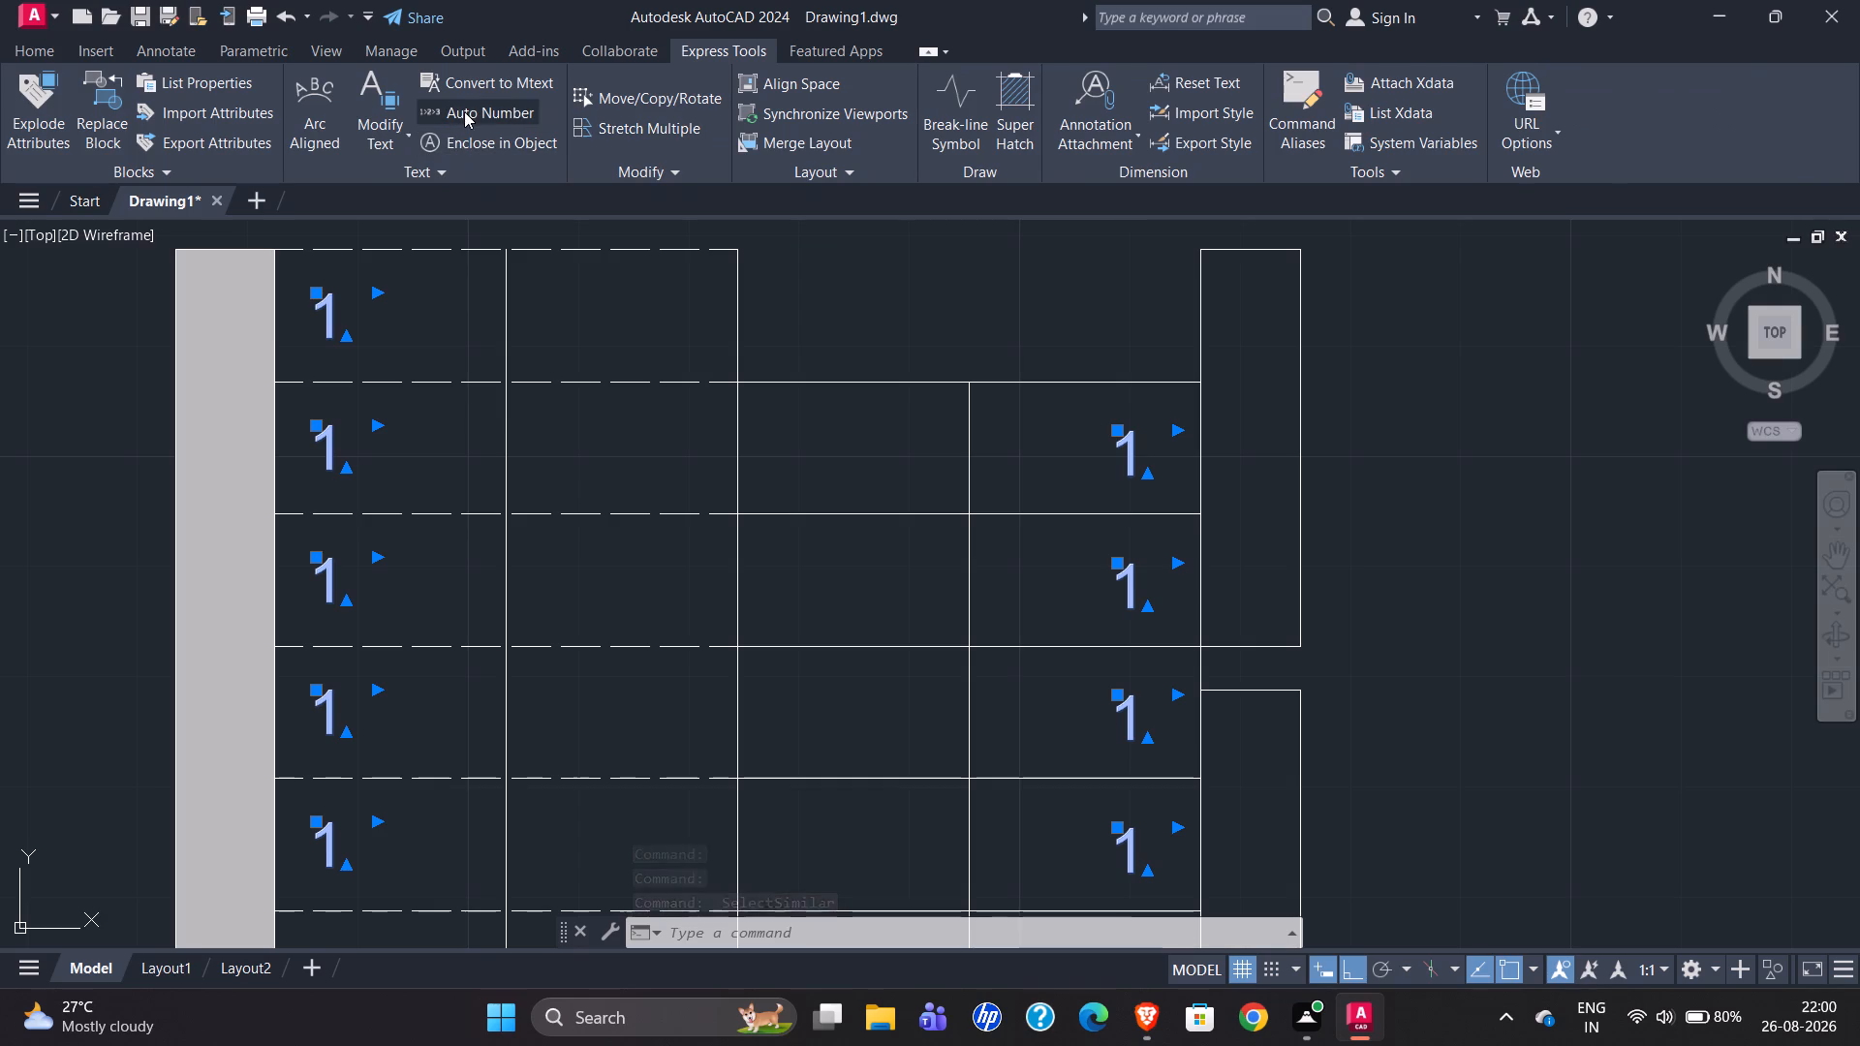
click(465, 111)
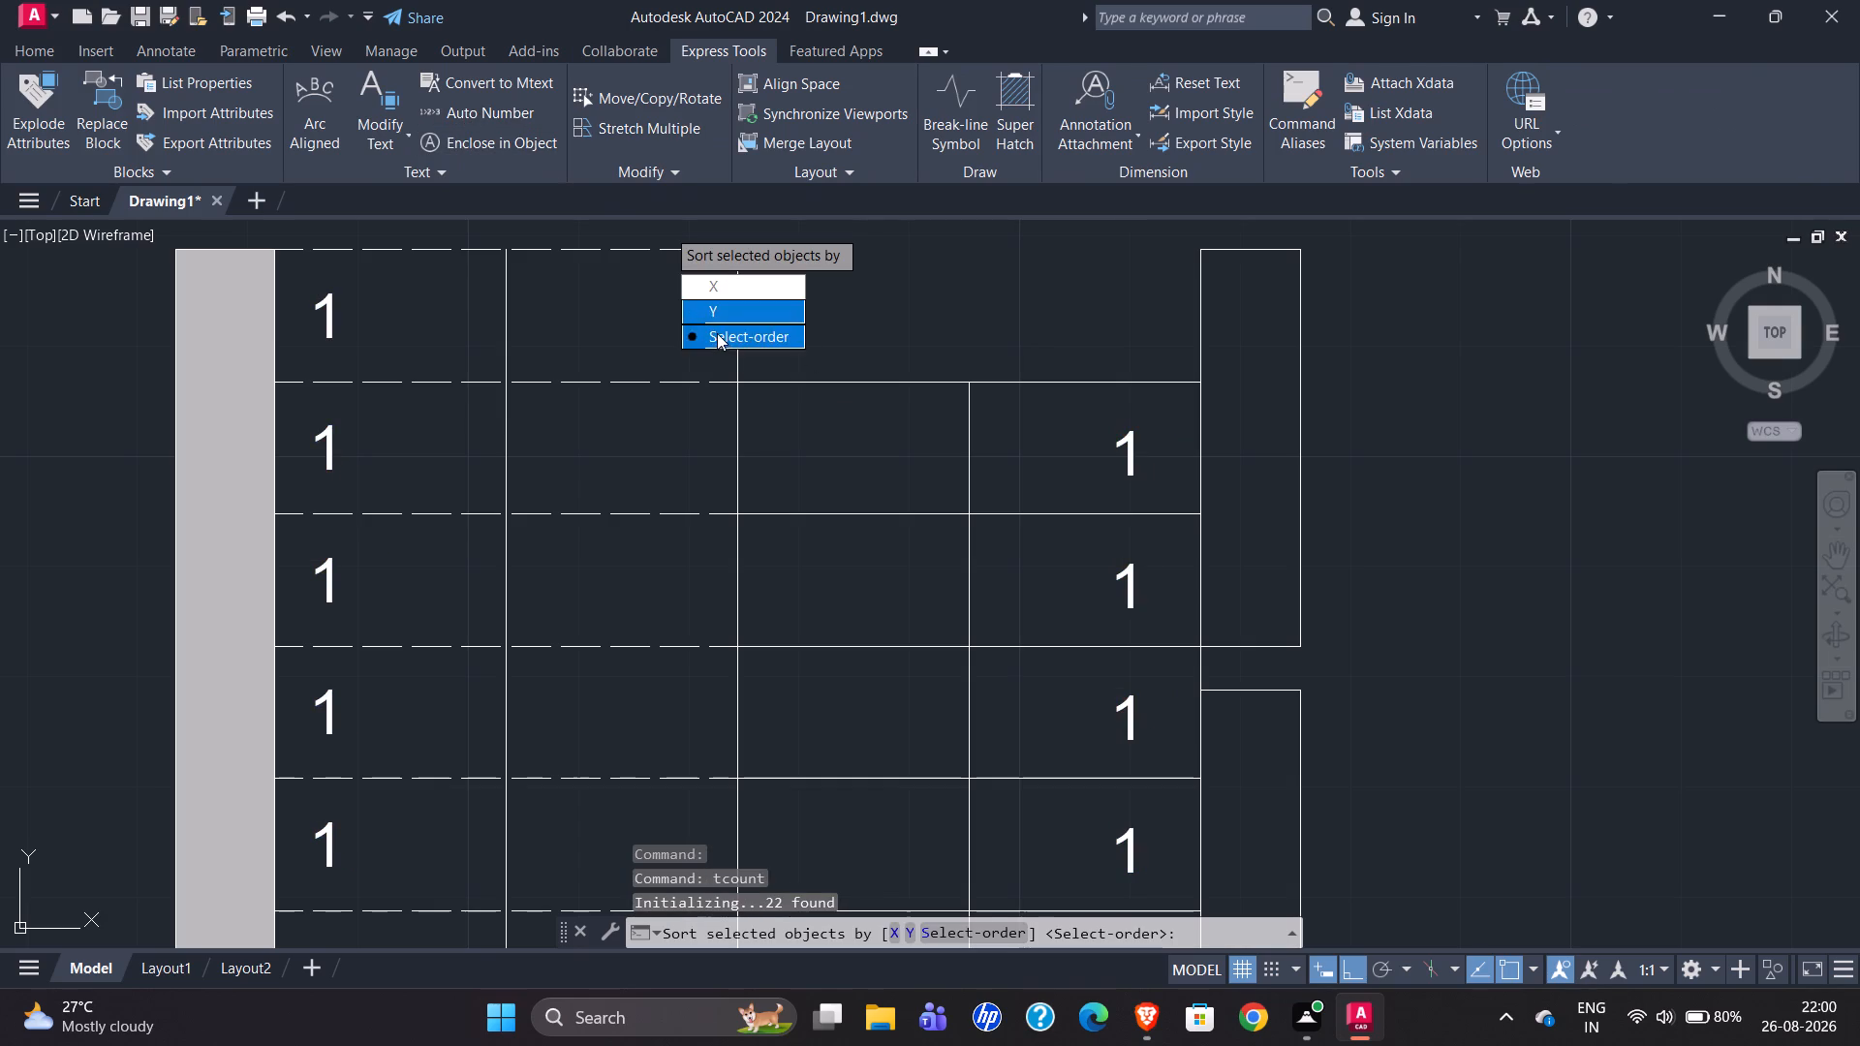
drag(719, 335, 699, 249)
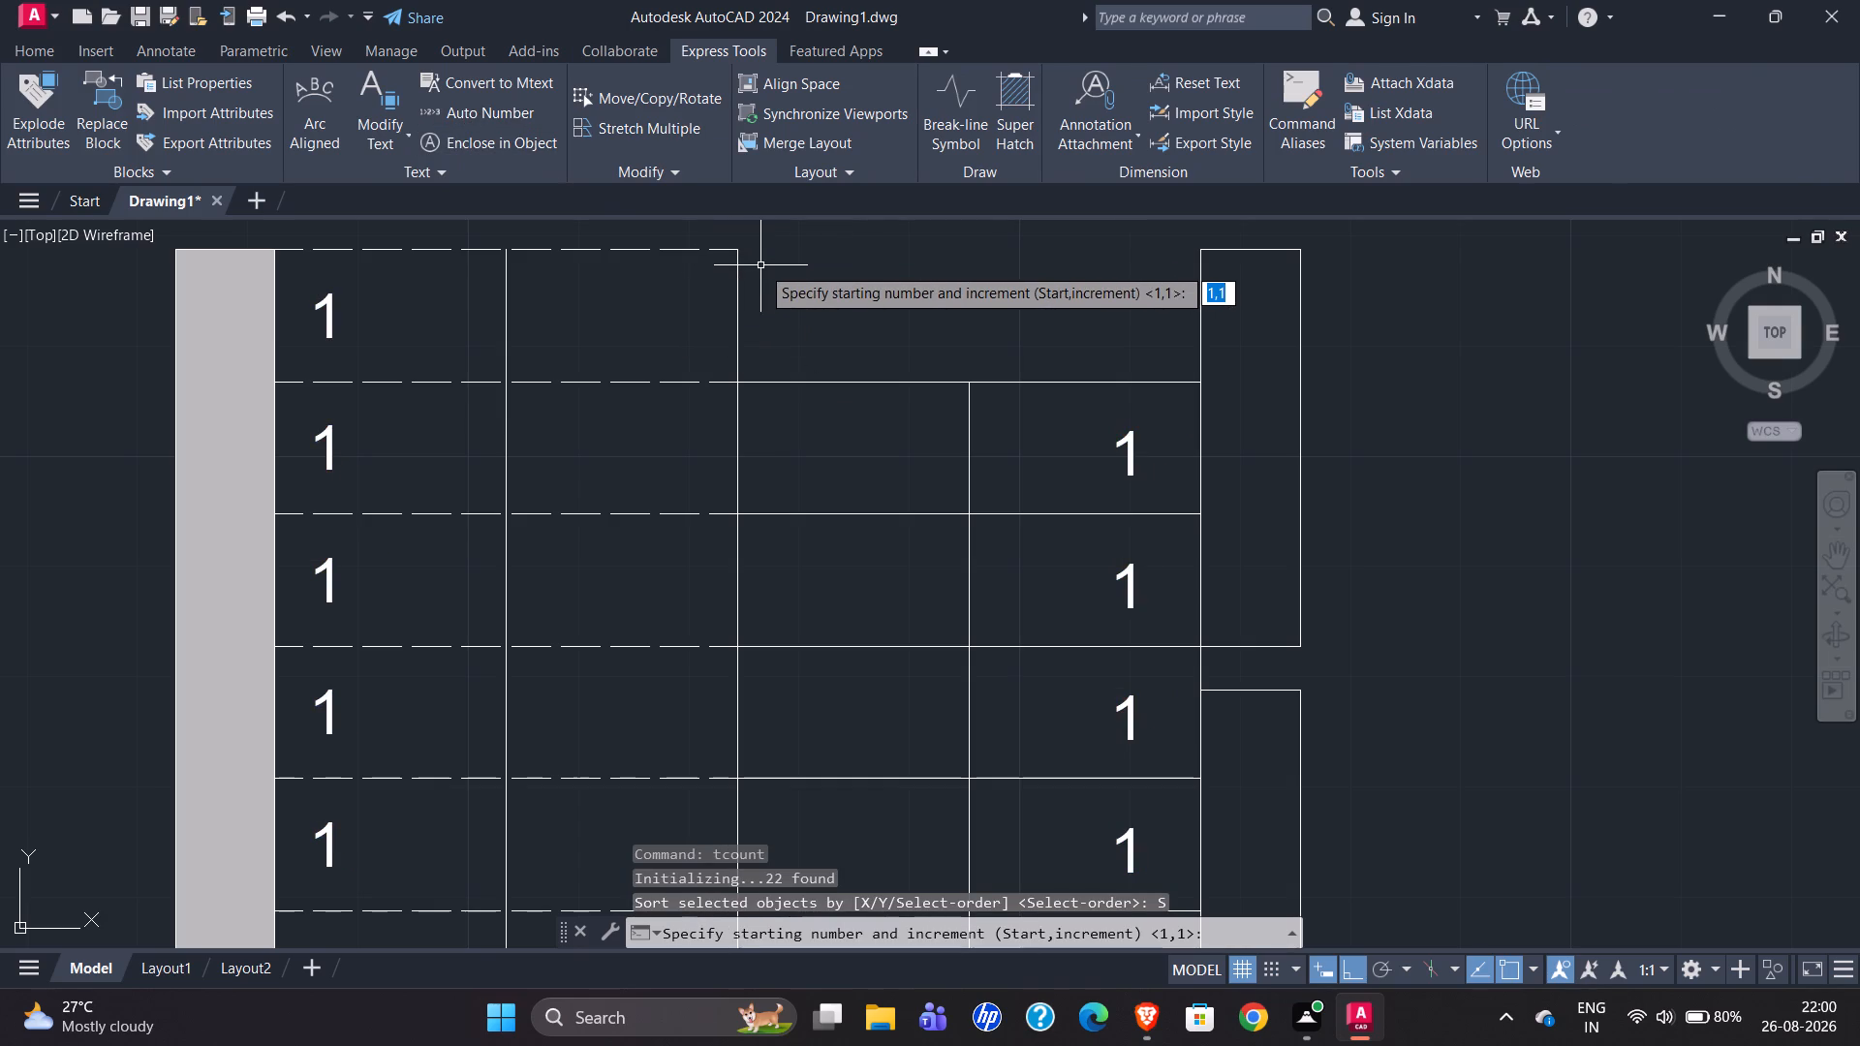
key(Return)
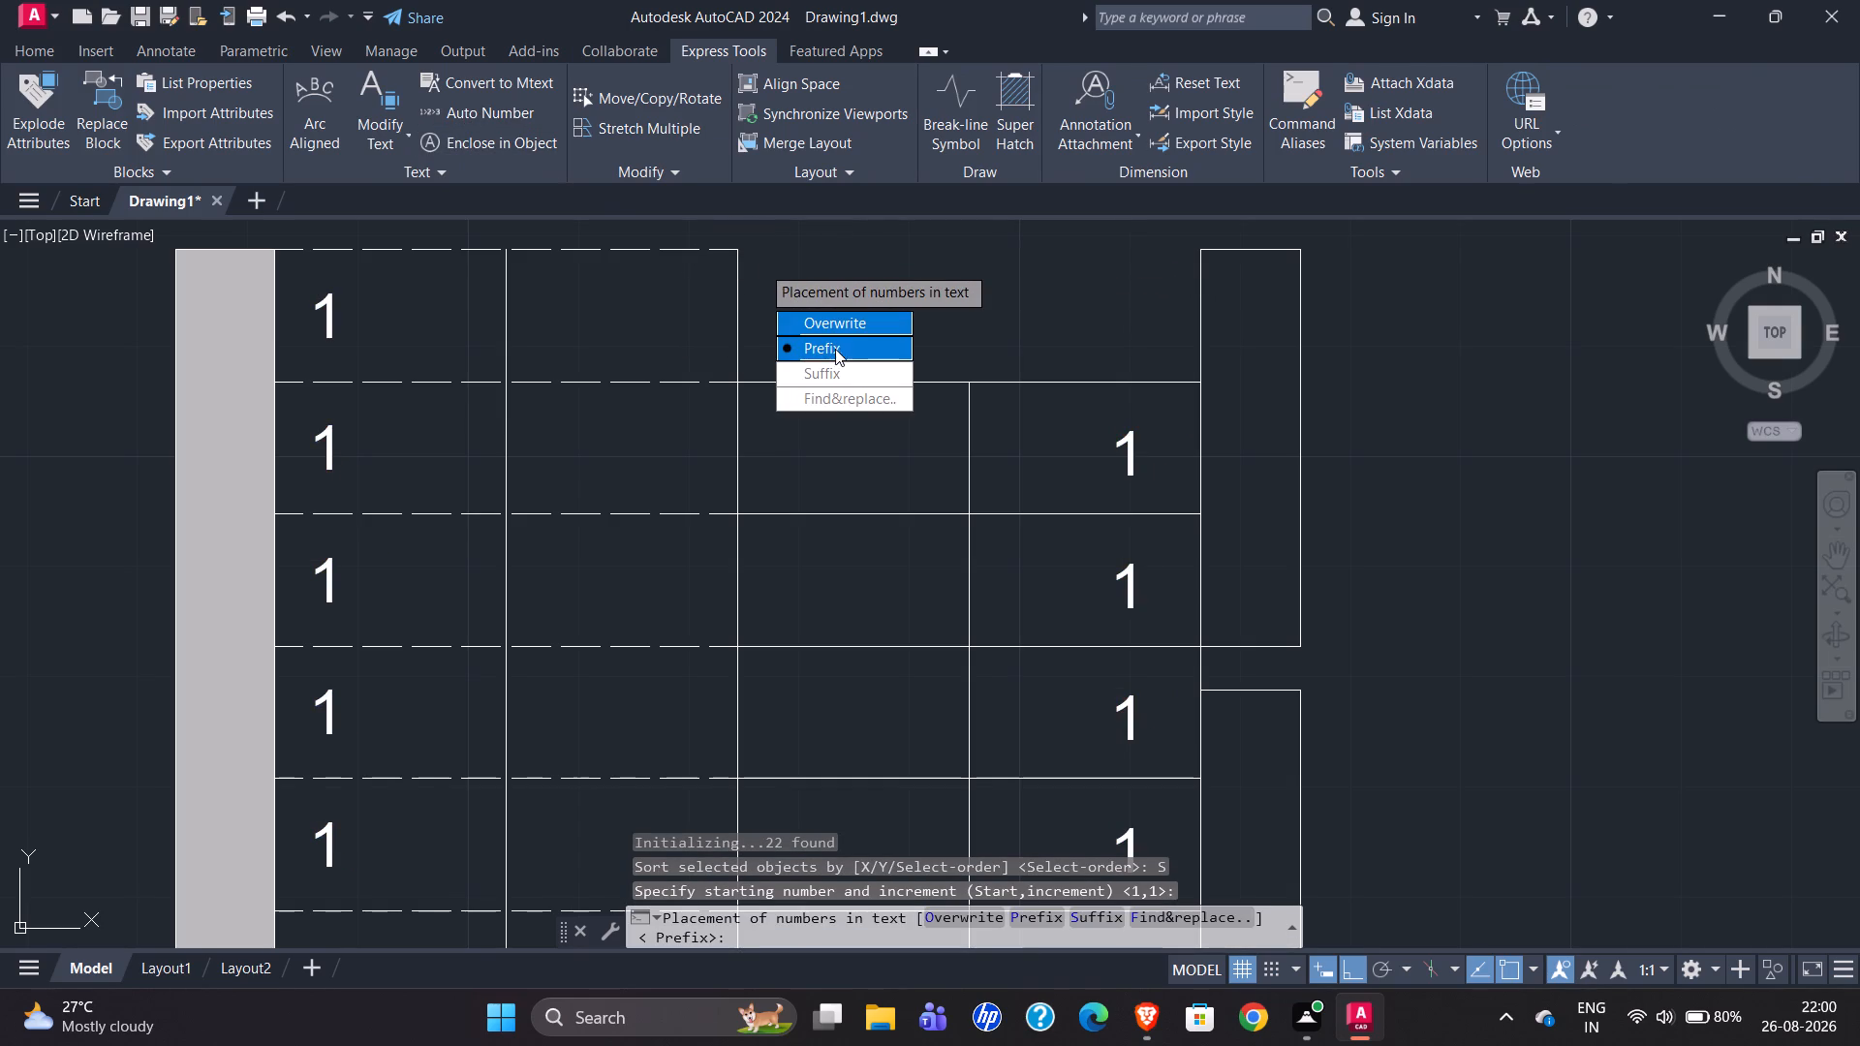
drag(836, 325, 760, 264)
scroll(769, 287, down, 2)
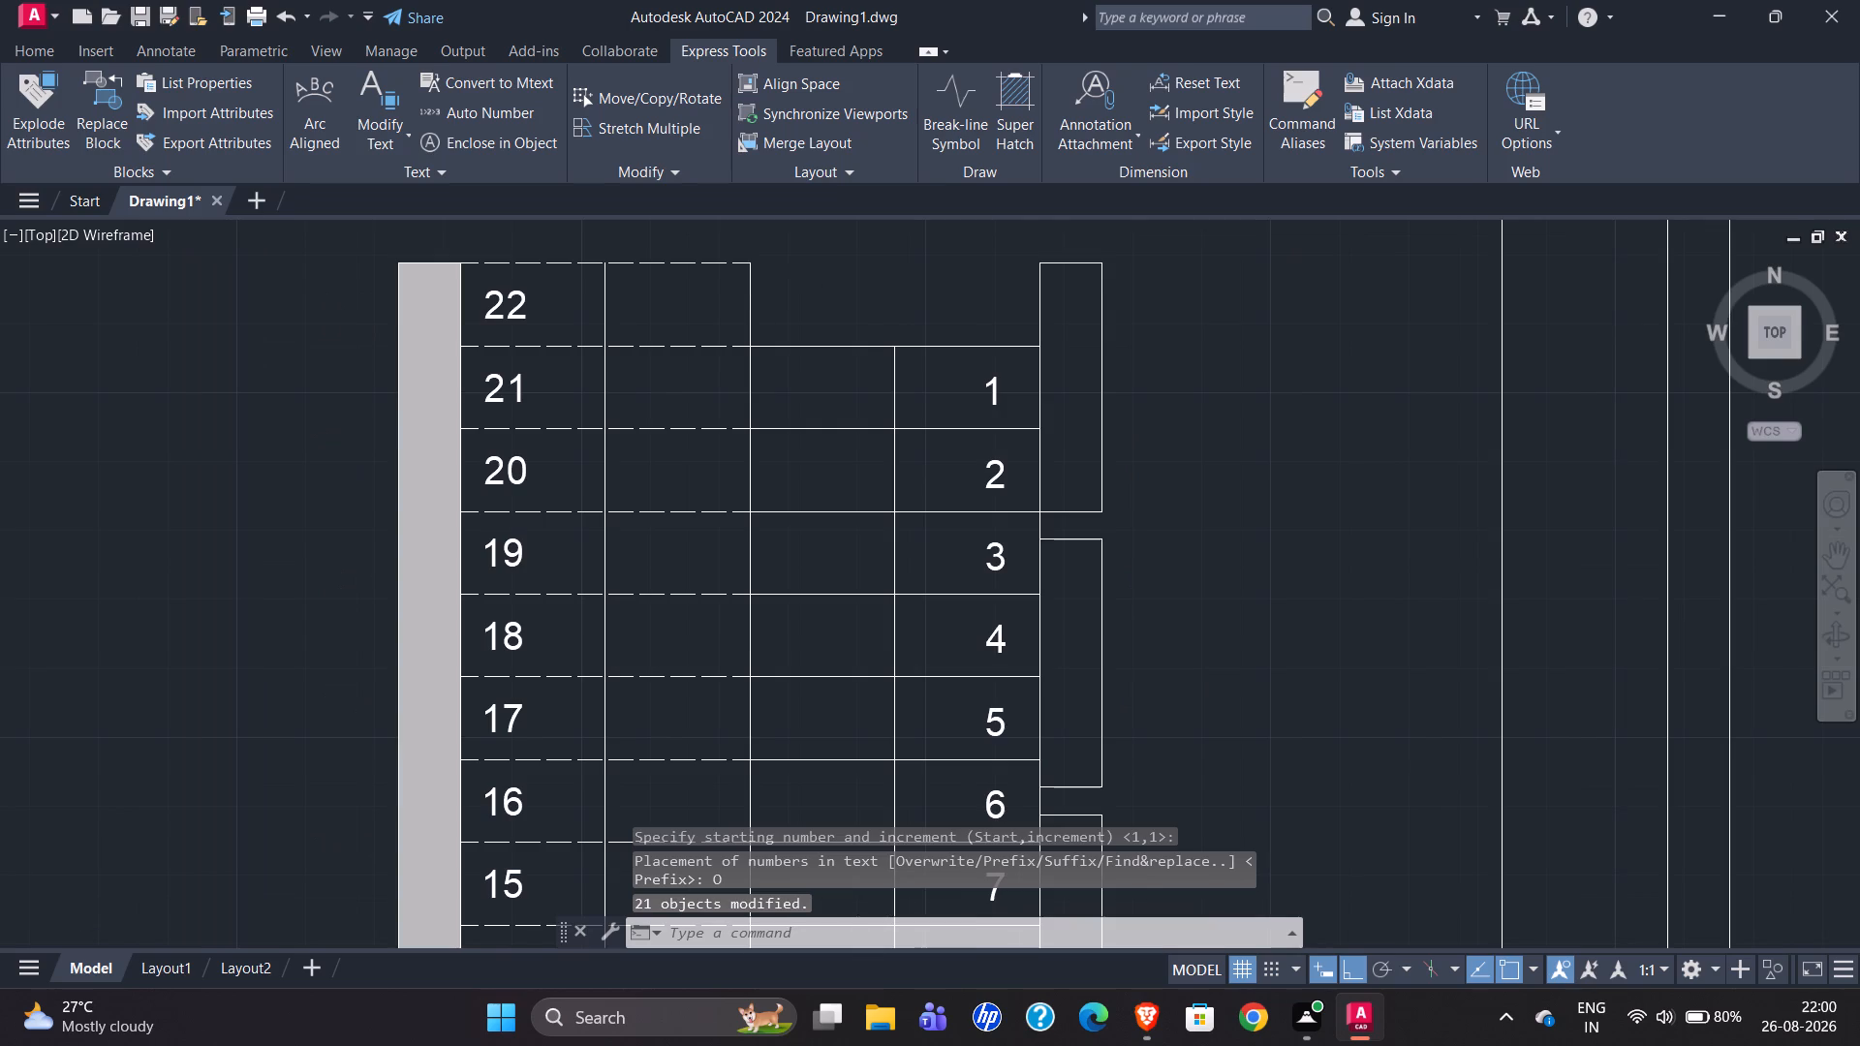
scroll(770, 322, down, 1)
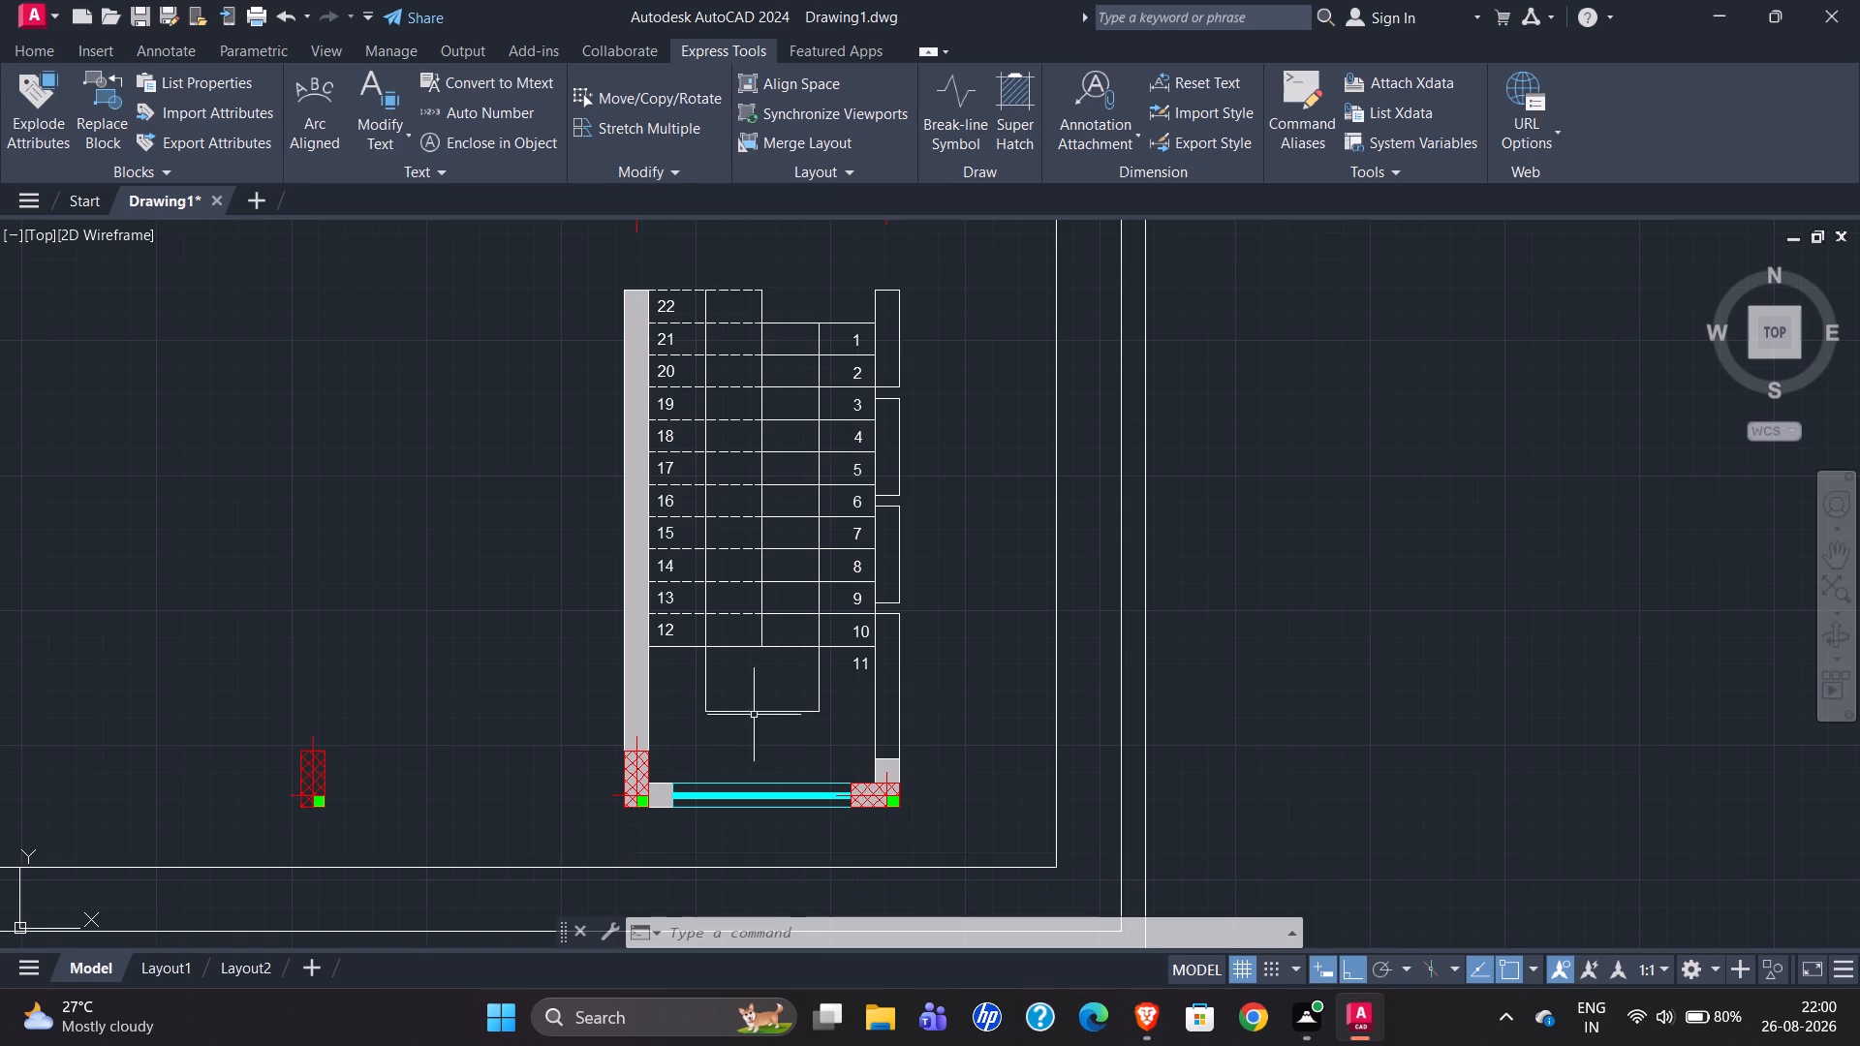
Examine the reference plan's staircase, comparing its tread numbers and direction arrowheads with the redrawn stairs.
scroll(1118, 426, down, 4)
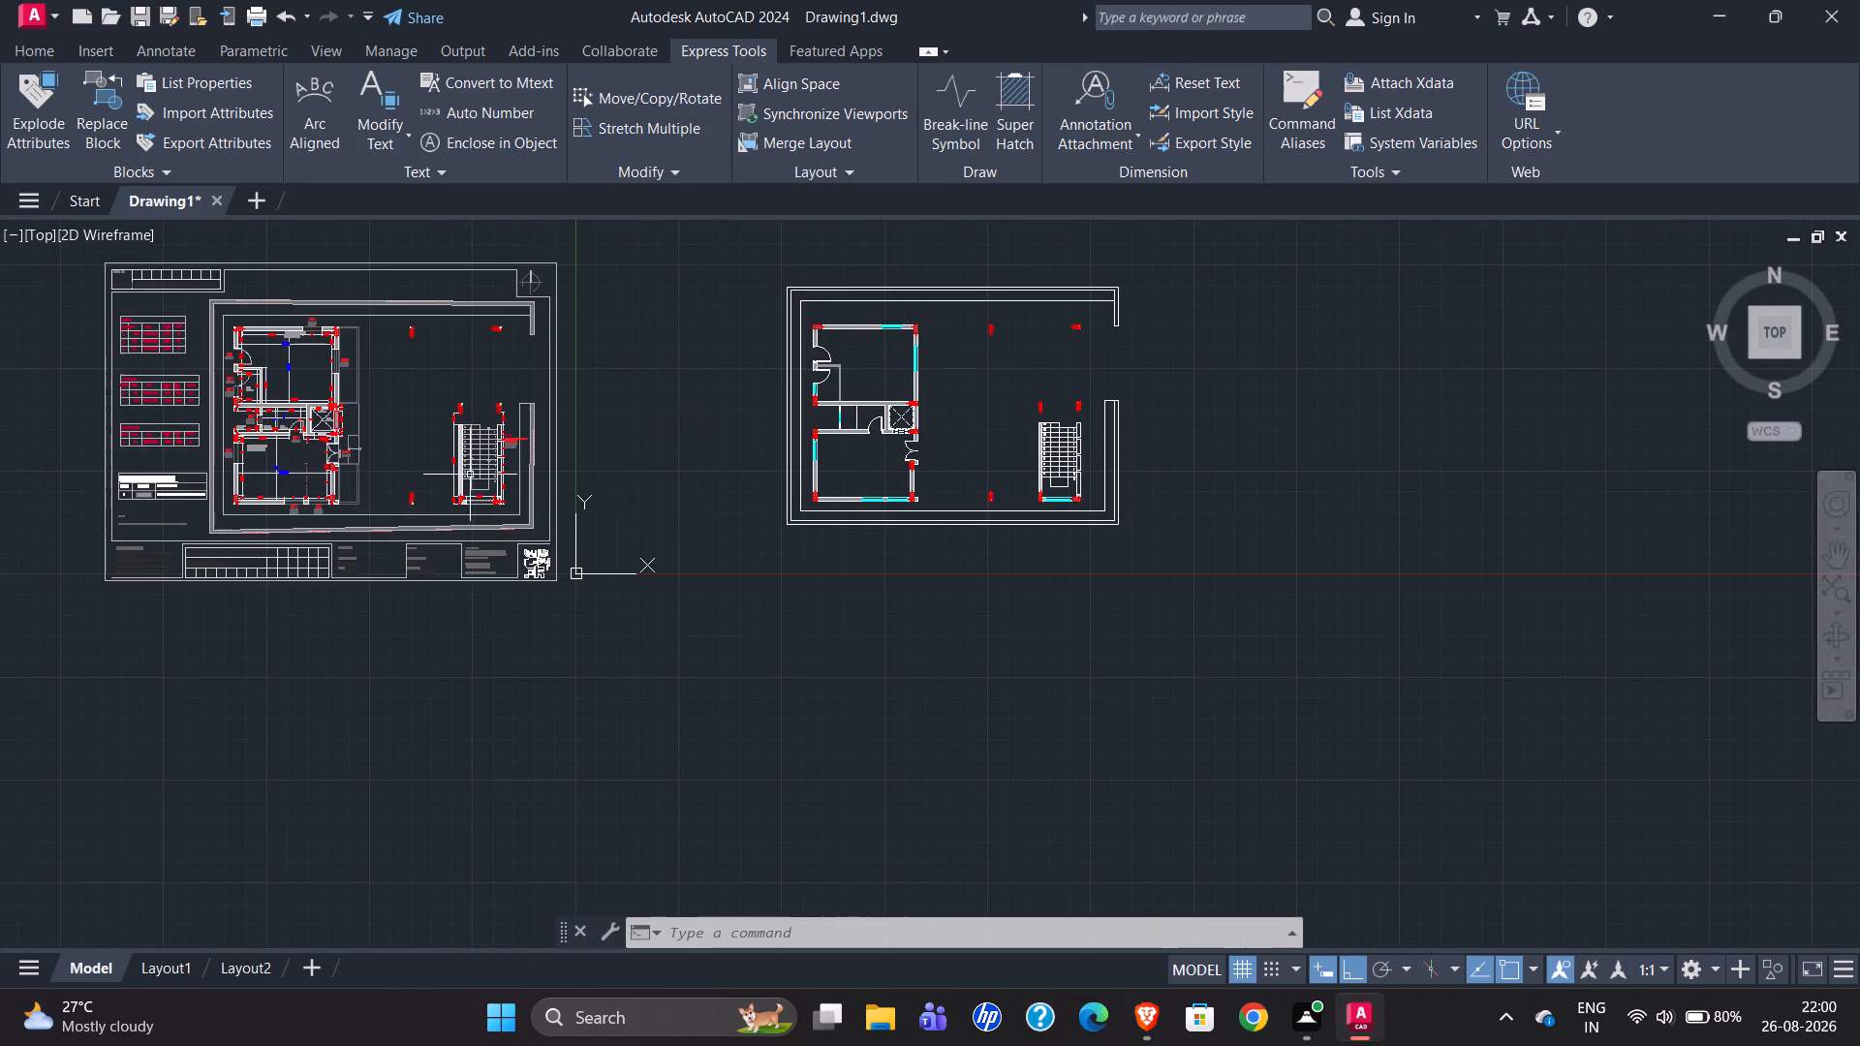
scroll(473, 469, up, 4)
scroll(289, 562, down, 2)
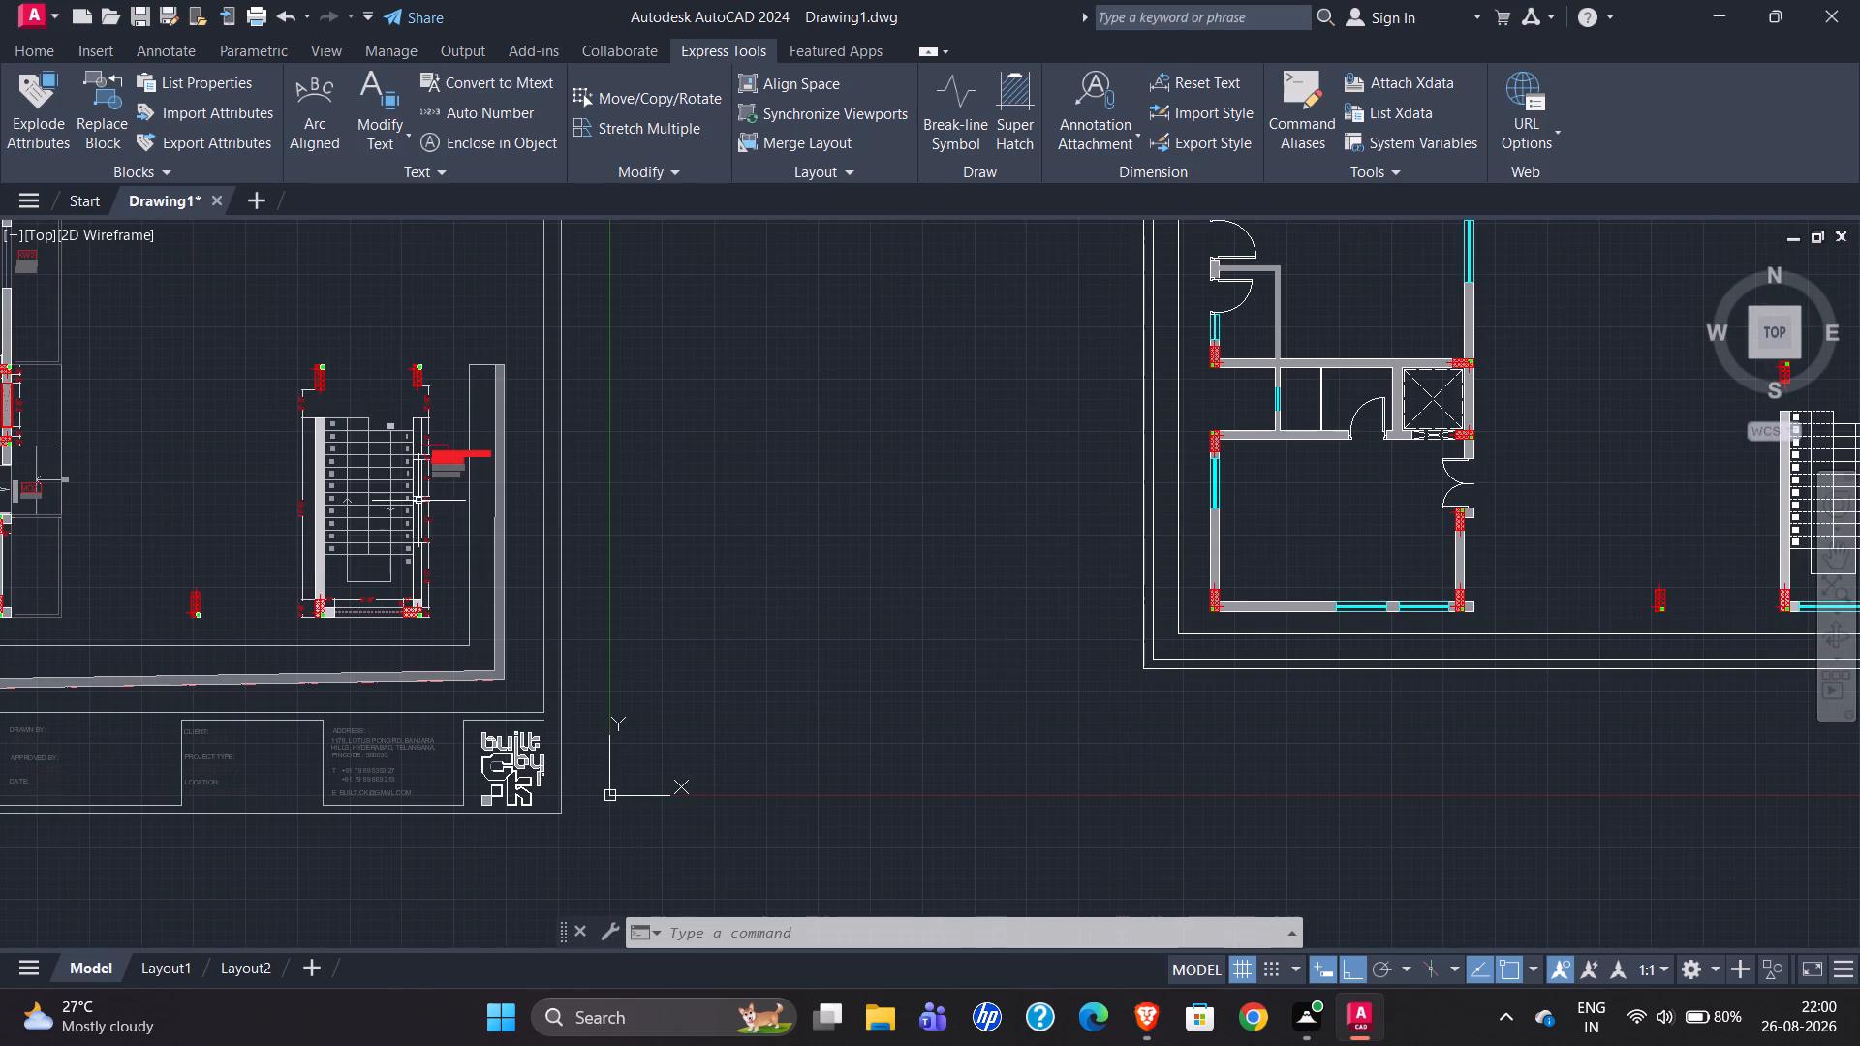
scroll(369, 511, up, 3)
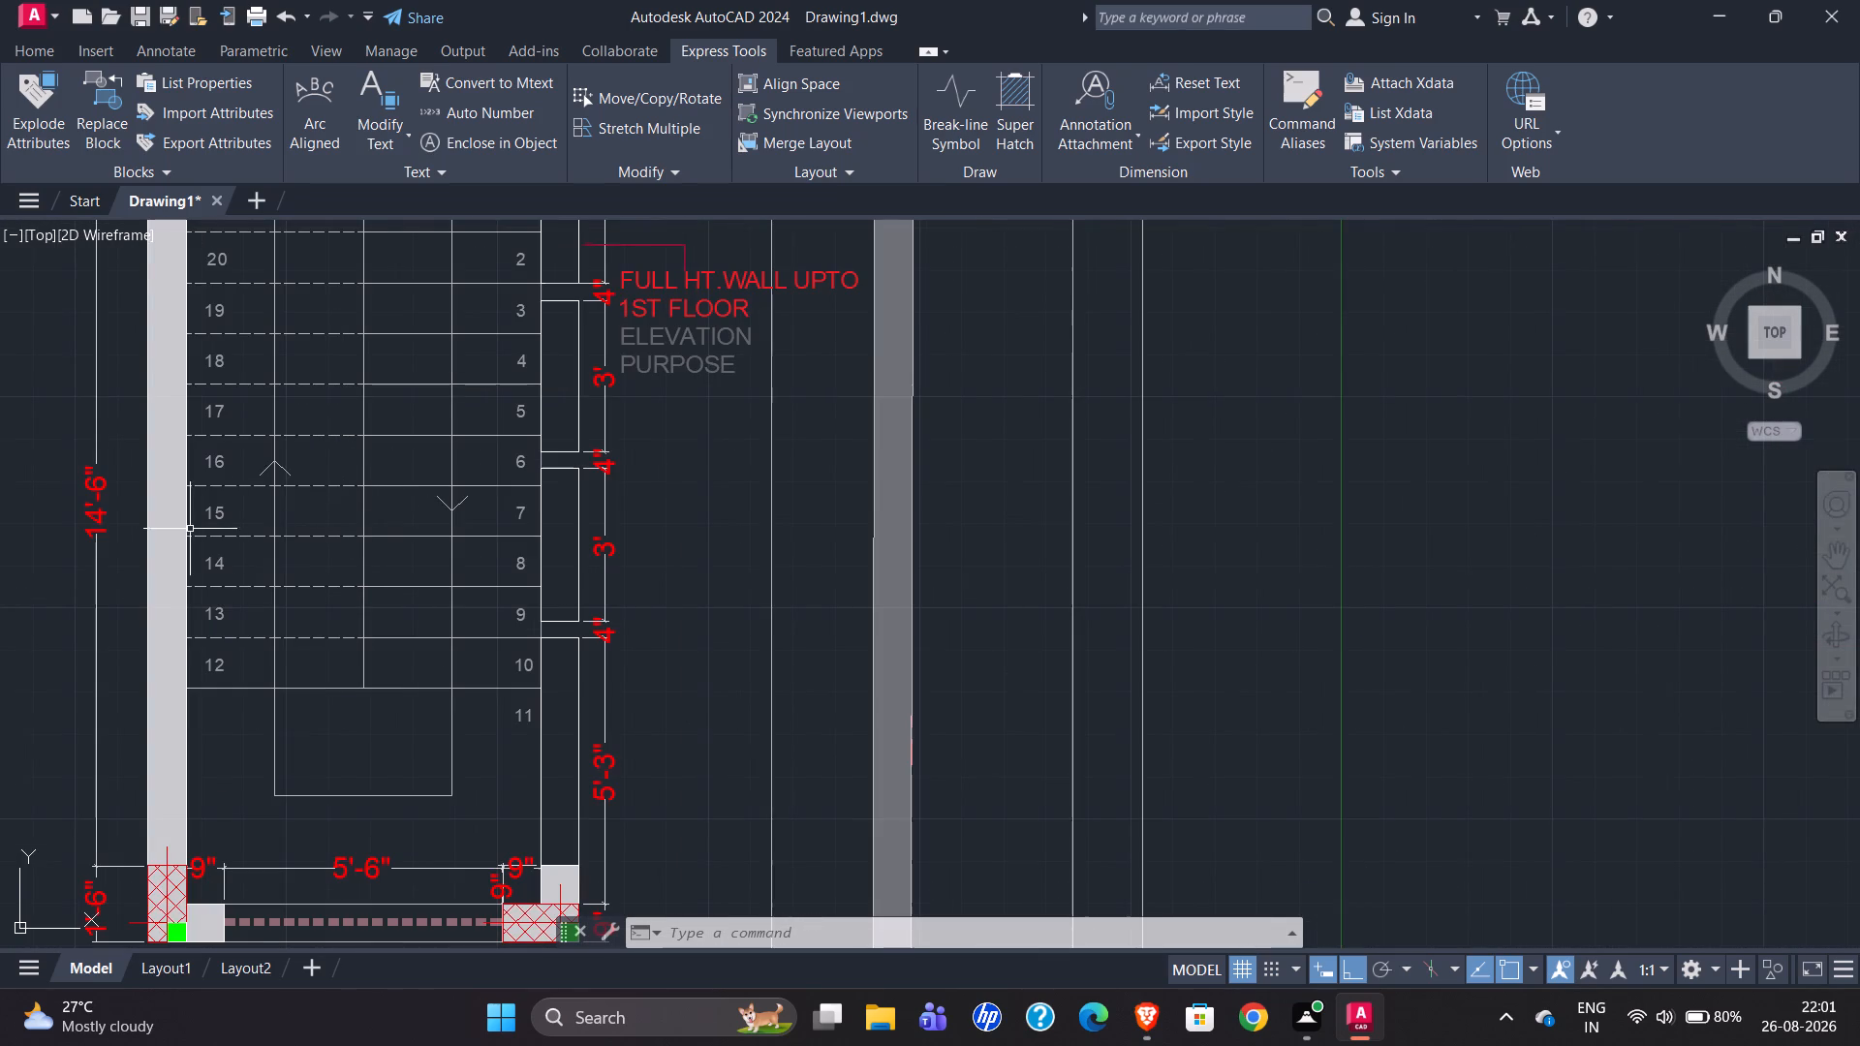
scroll(152, 536, down, 1)
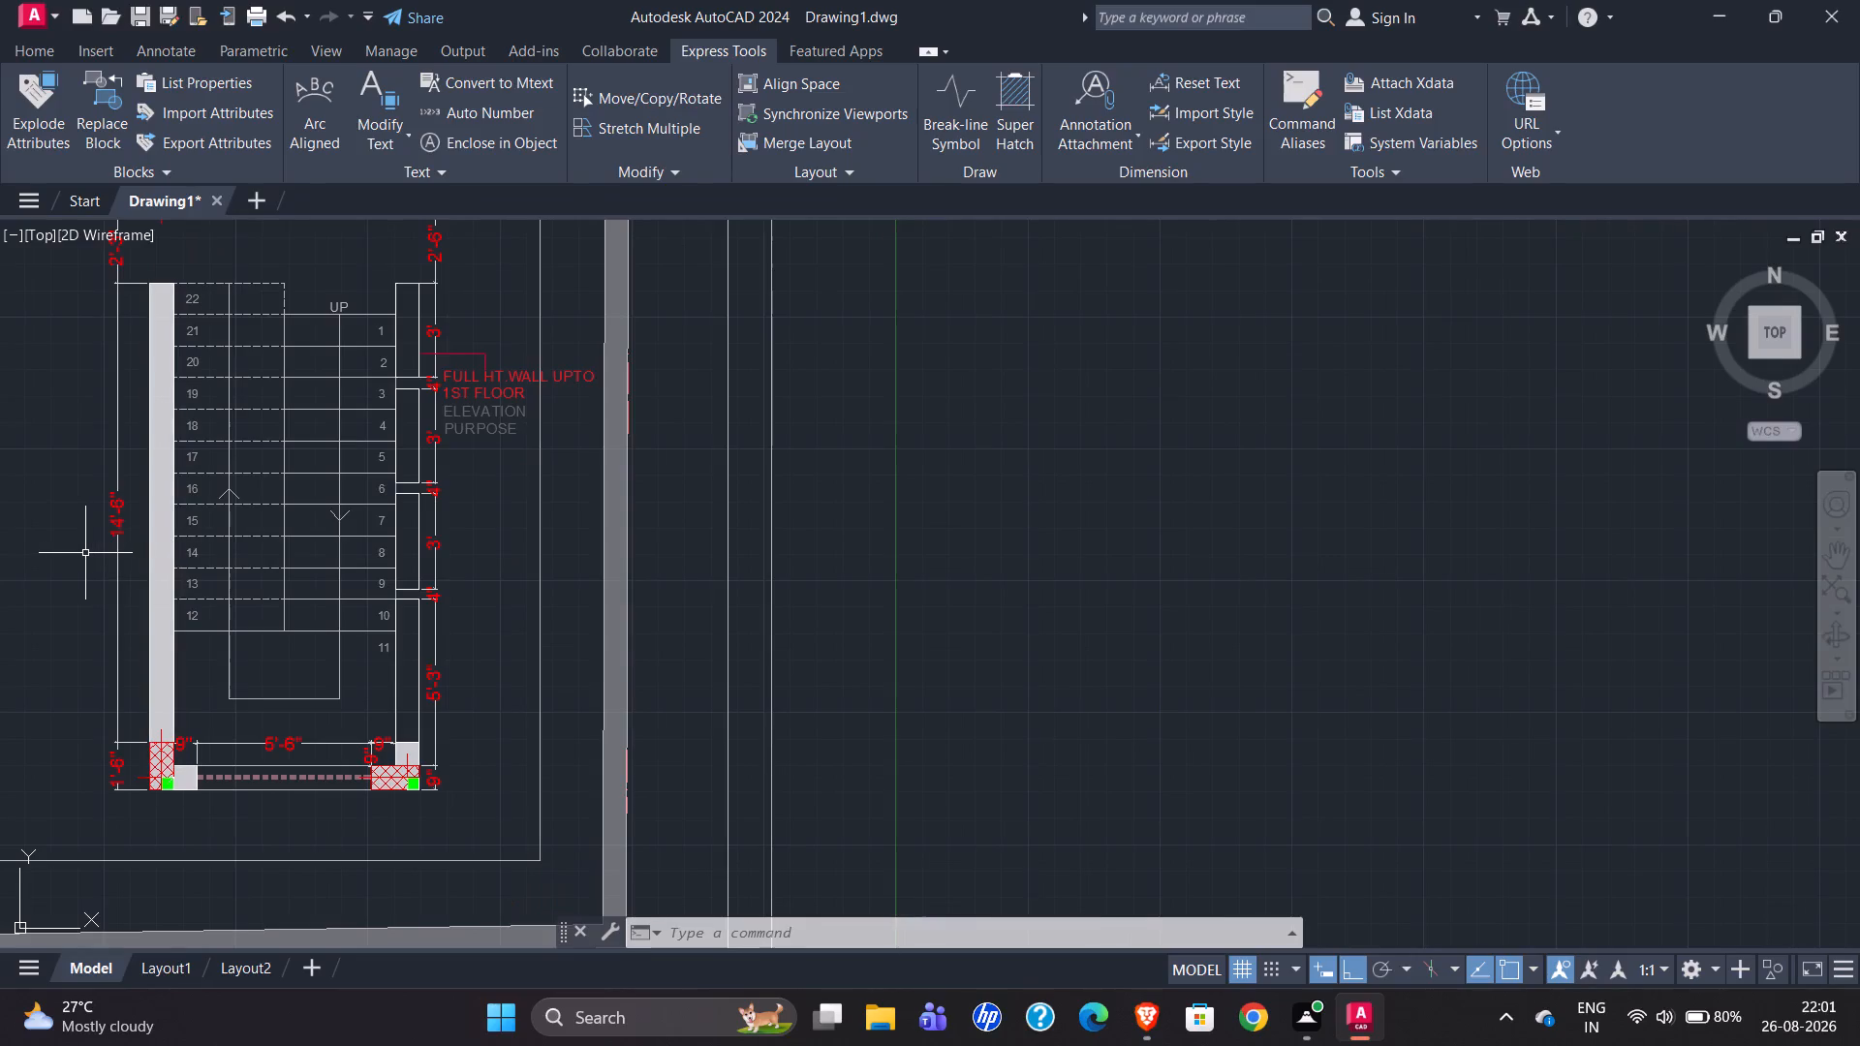
scroll(82, 553, down, 3)
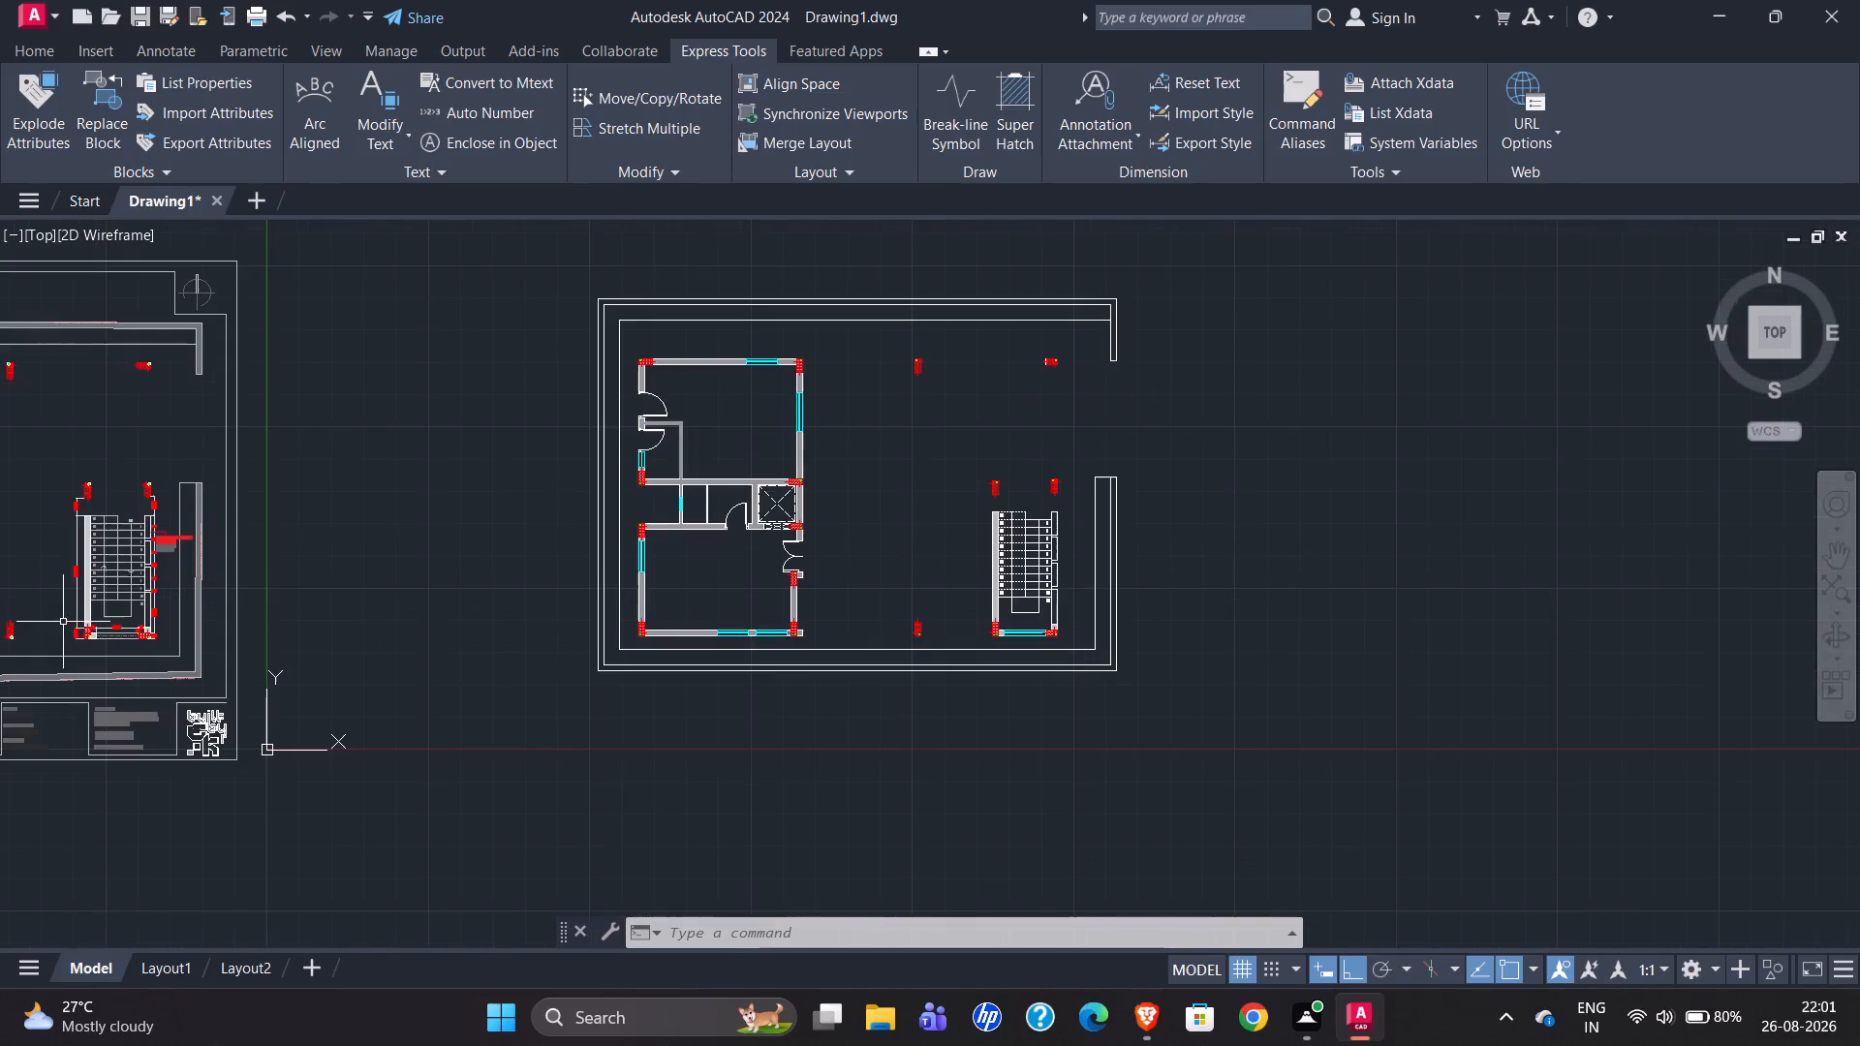
scroll(1063, 567, up, 5)
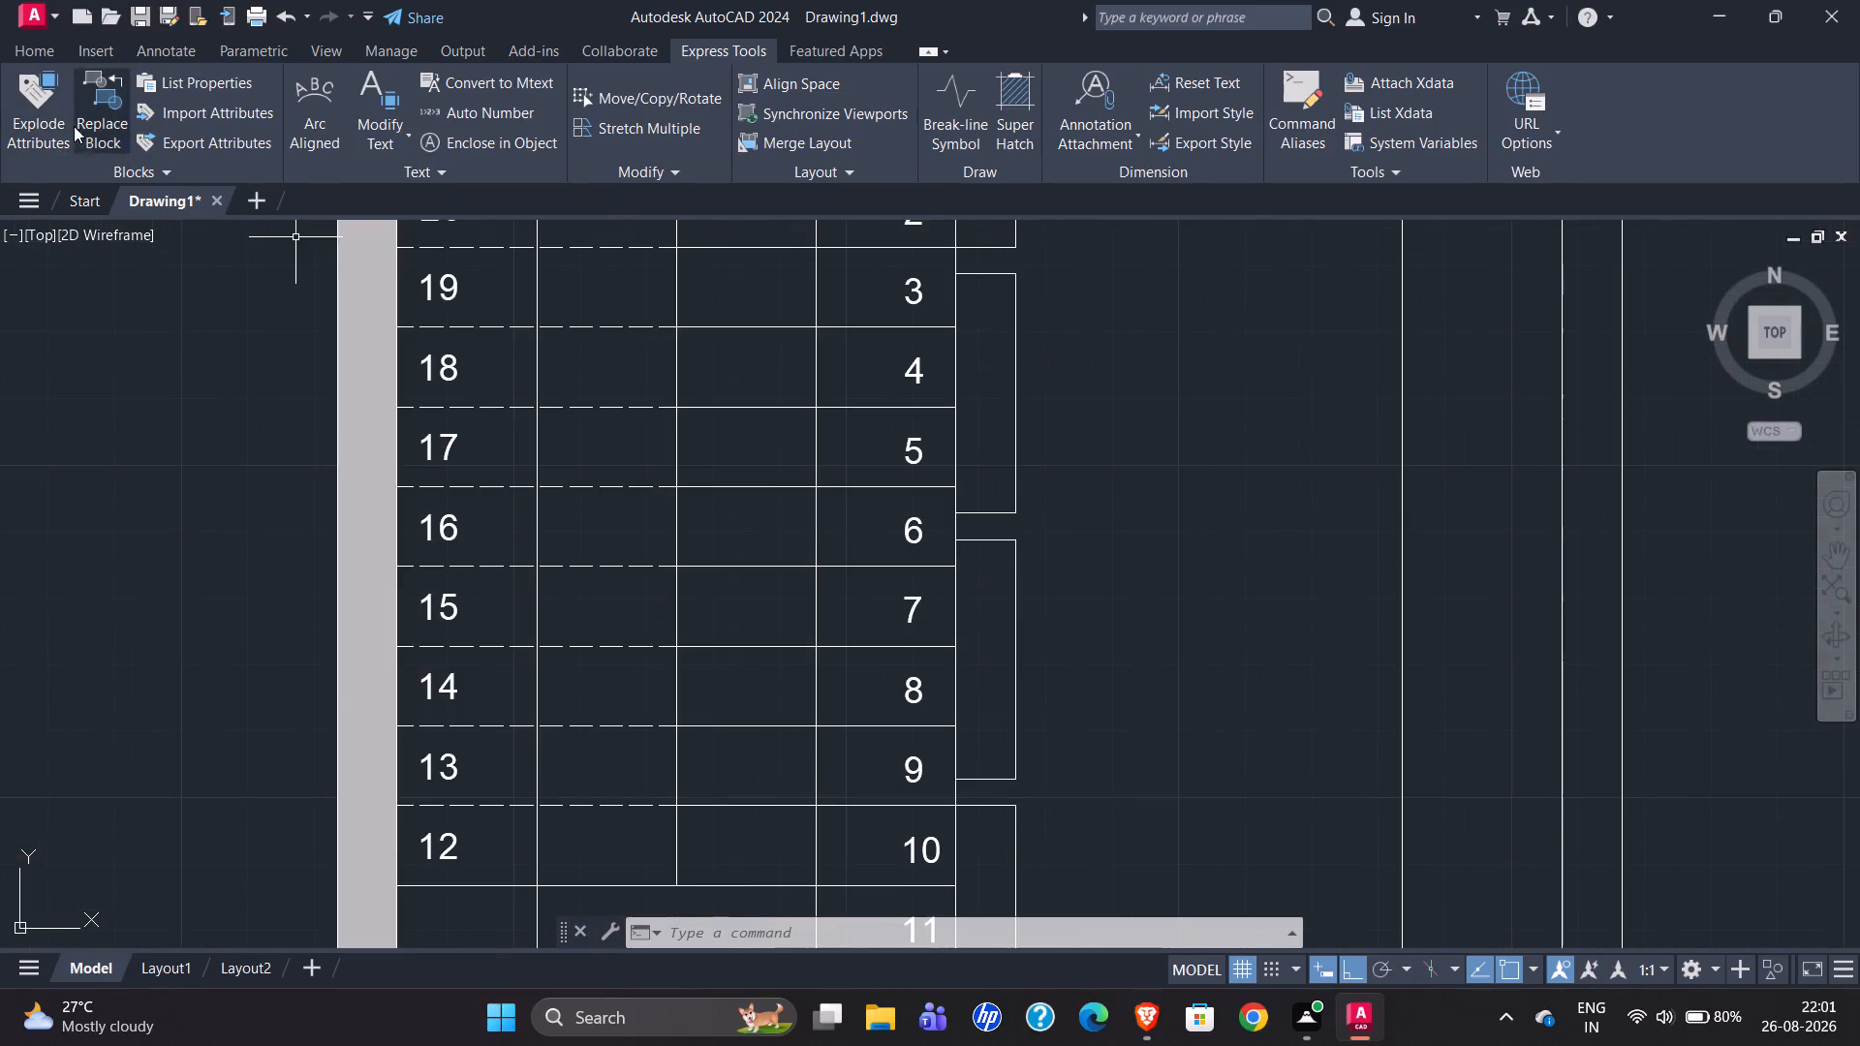
Draw a diagonal line about 8" long at roughly 45° from the left flight's walking line down toward the number 15.
click(39, 40)
click(34, 97)
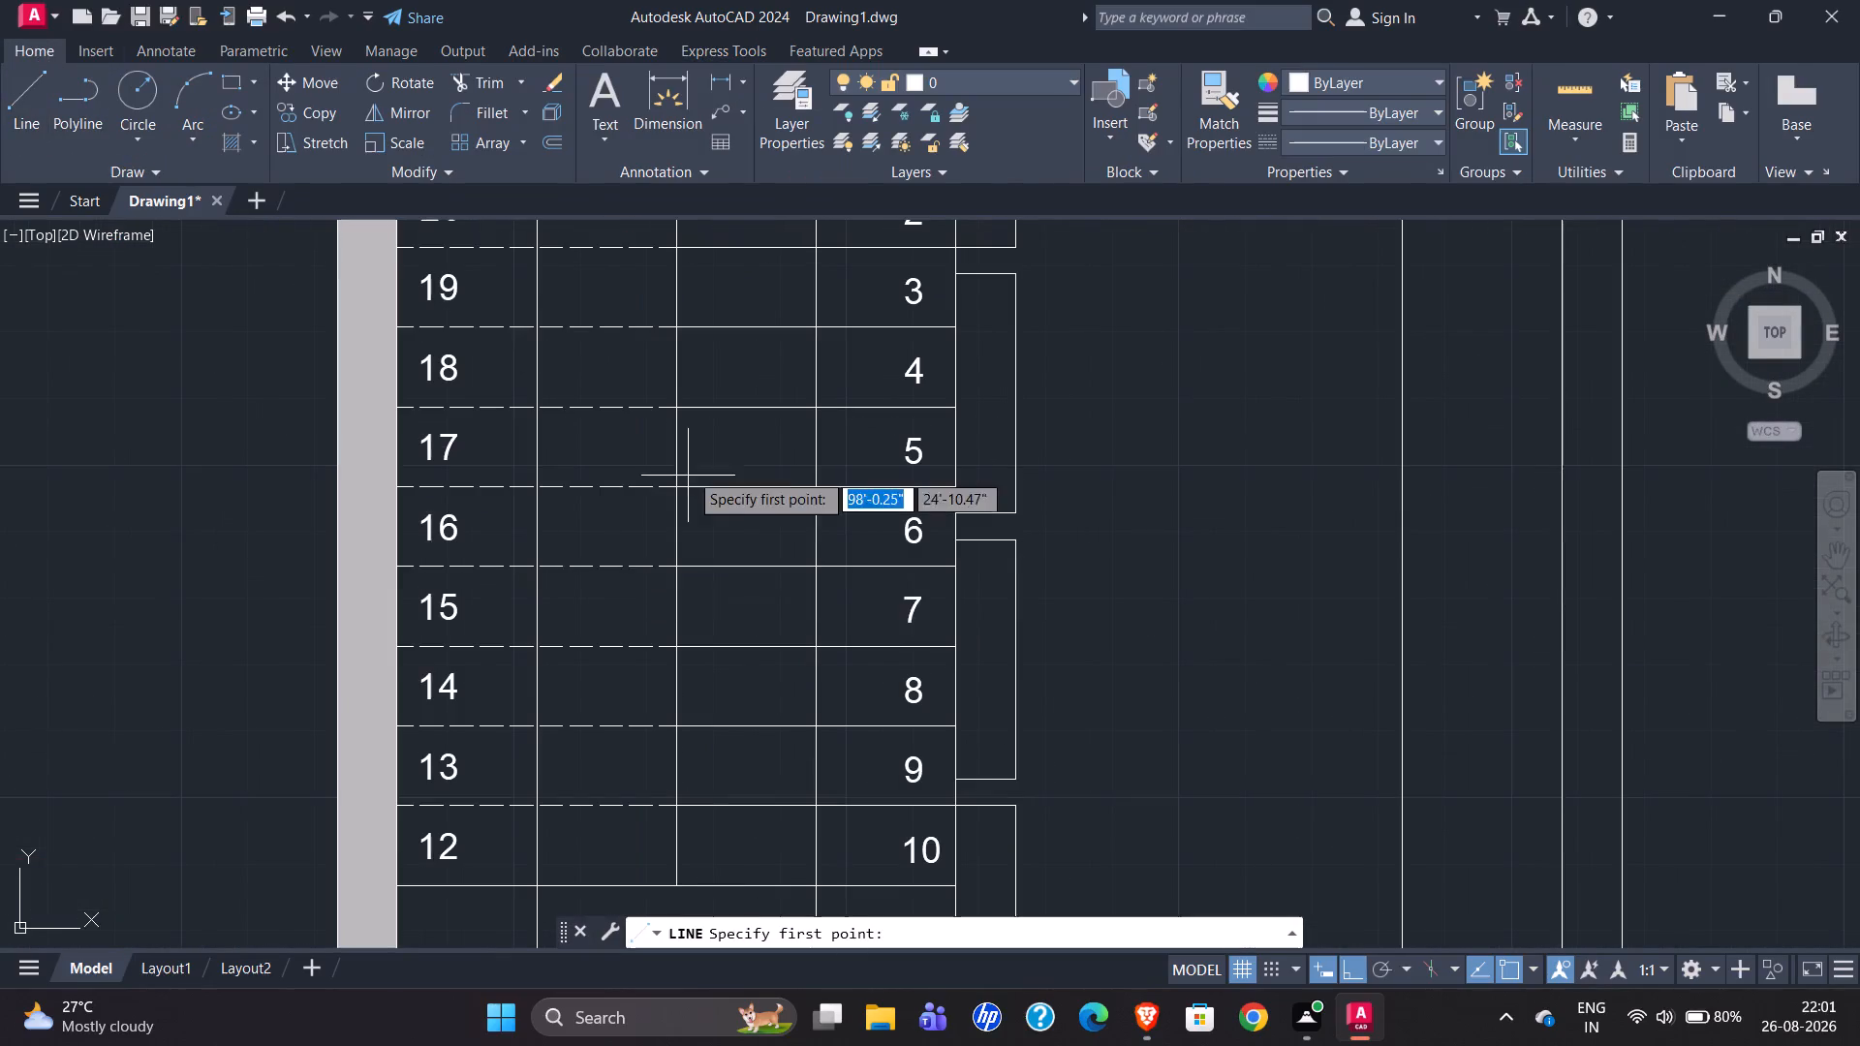
scroll(691, 466, down, 1)
scroll(780, 648, up, 3)
scroll(779, 559, down, 2)
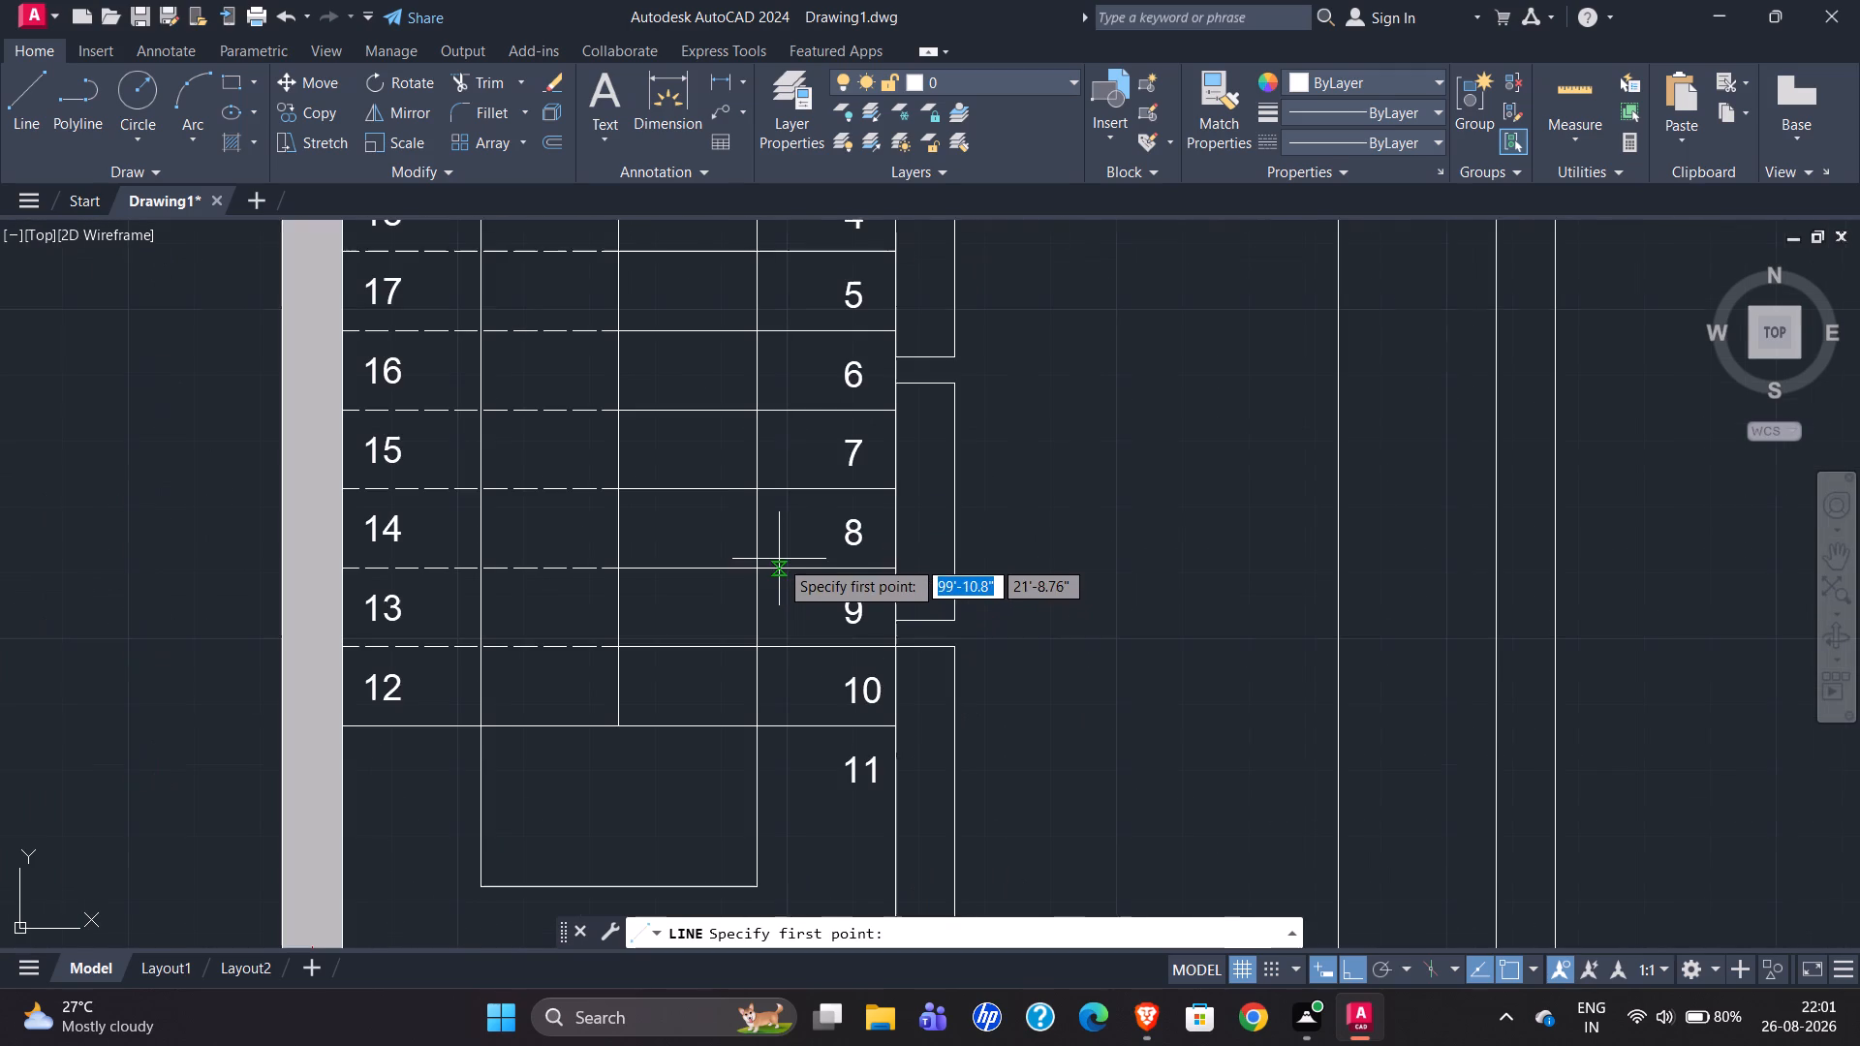
scroll(447, 420, up, 2)
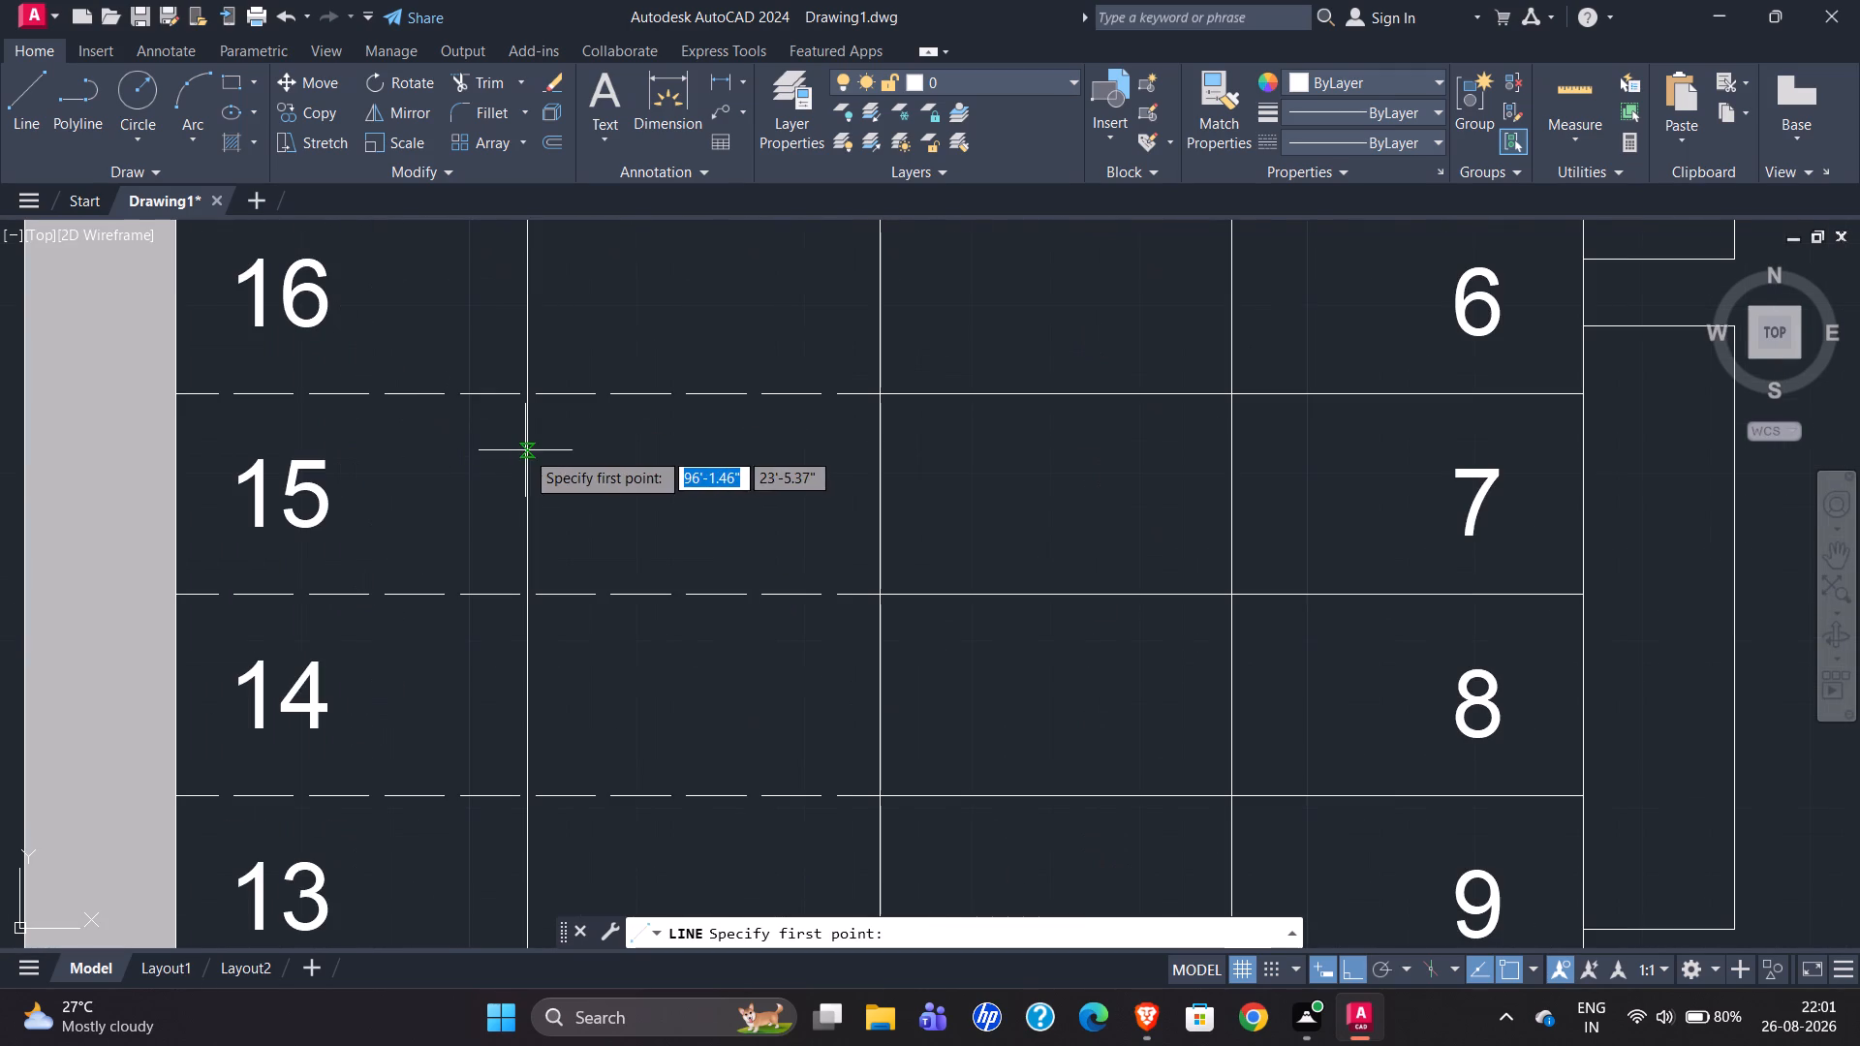
click(525, 450)
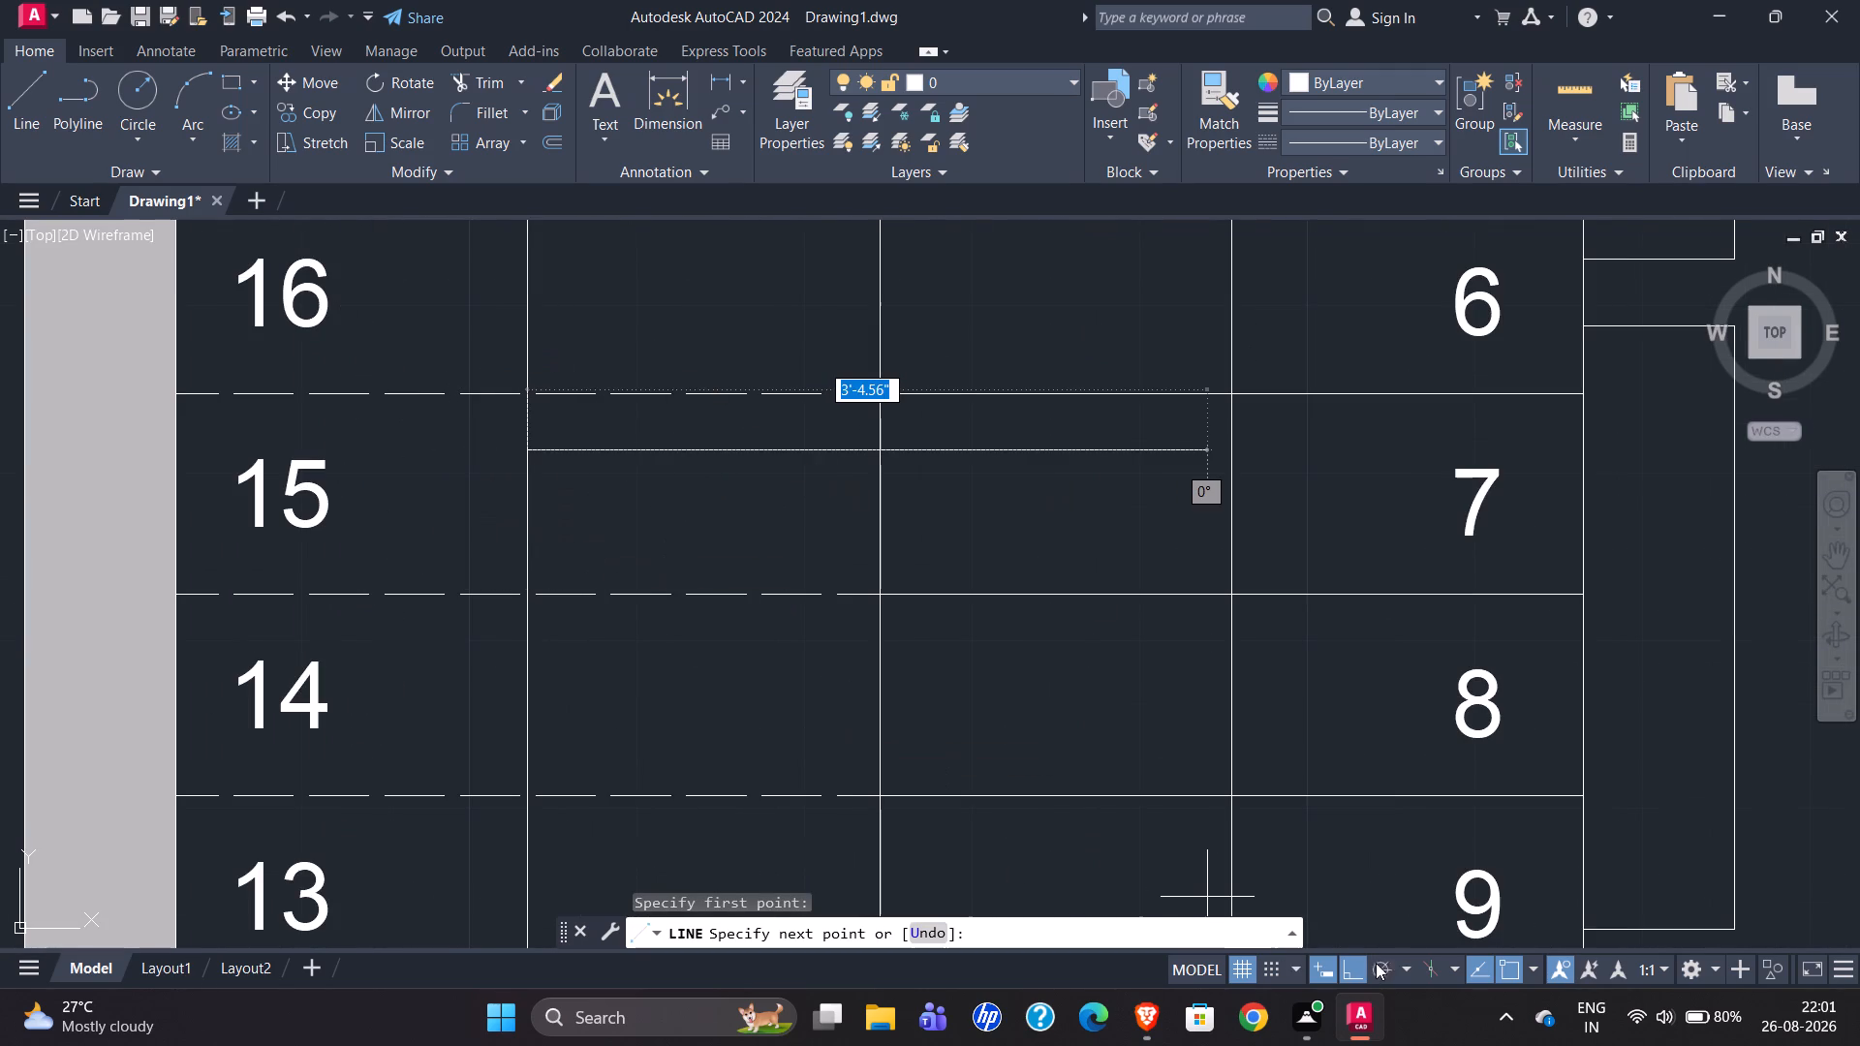
click(1359, 968)
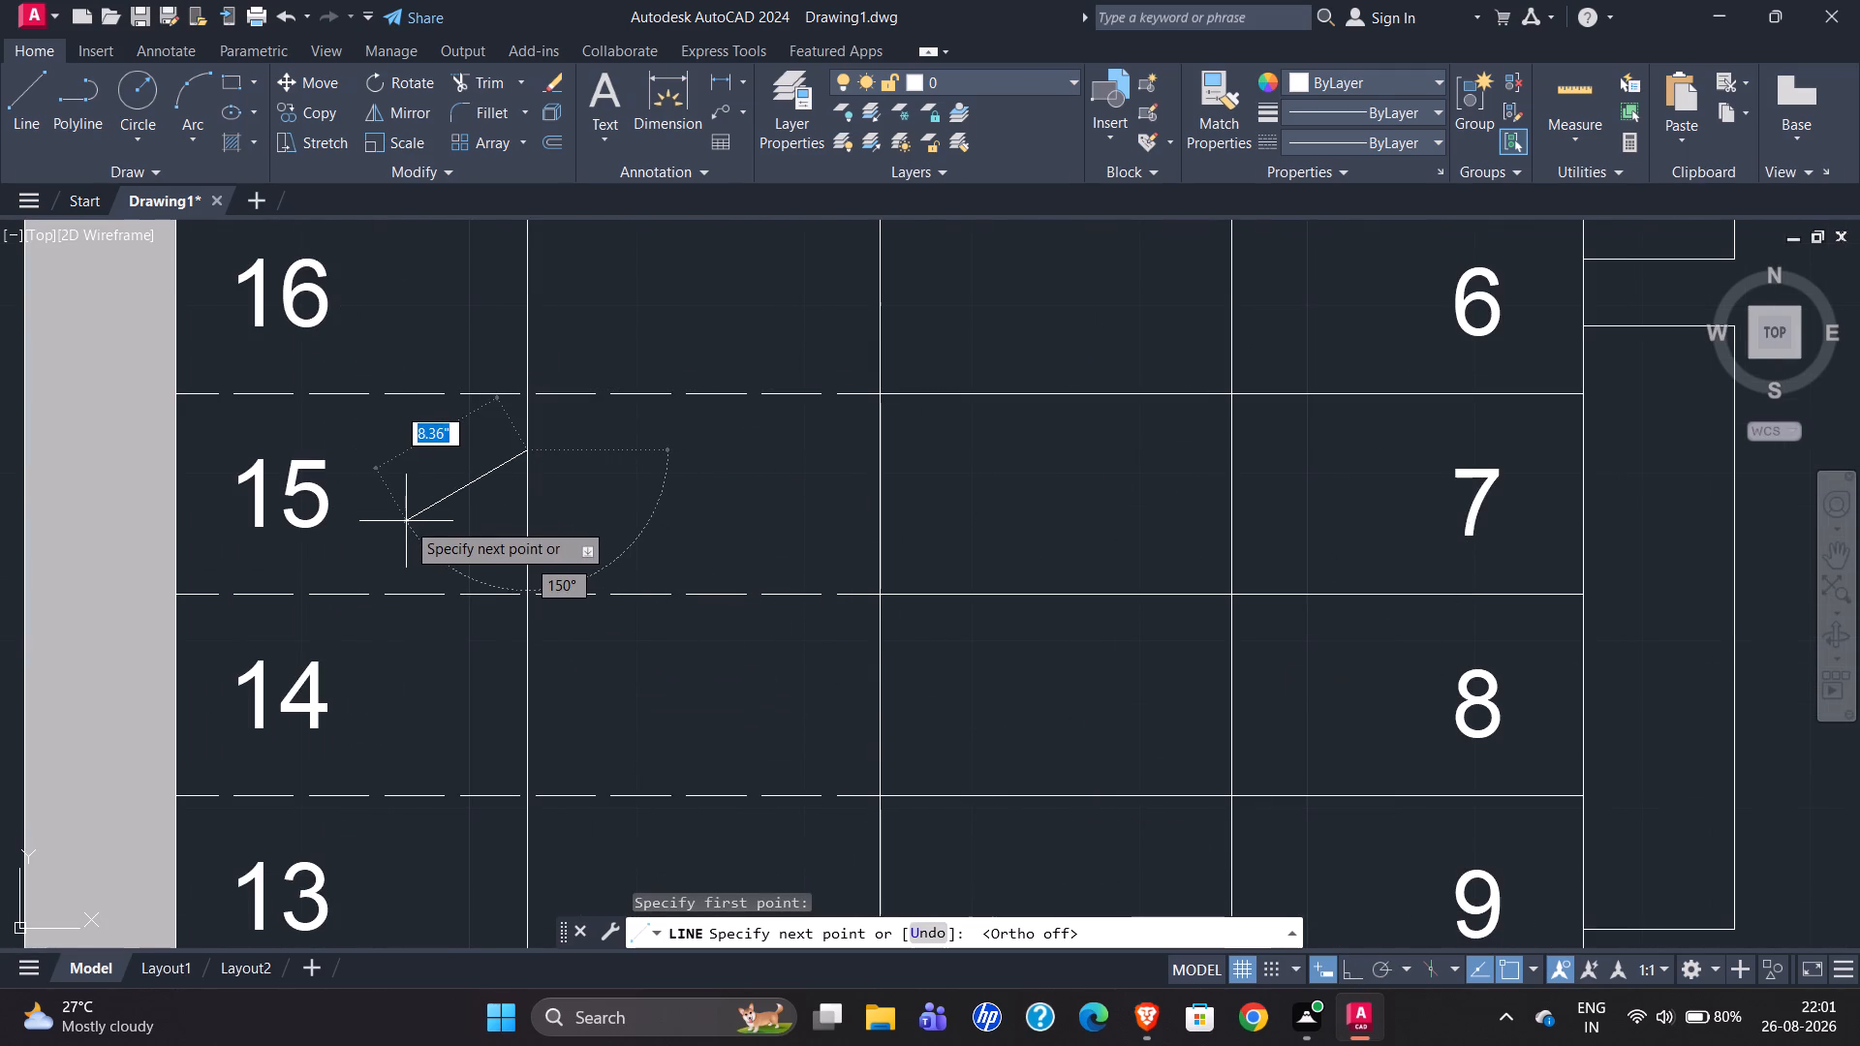
scroll(406, 521, up, 1)
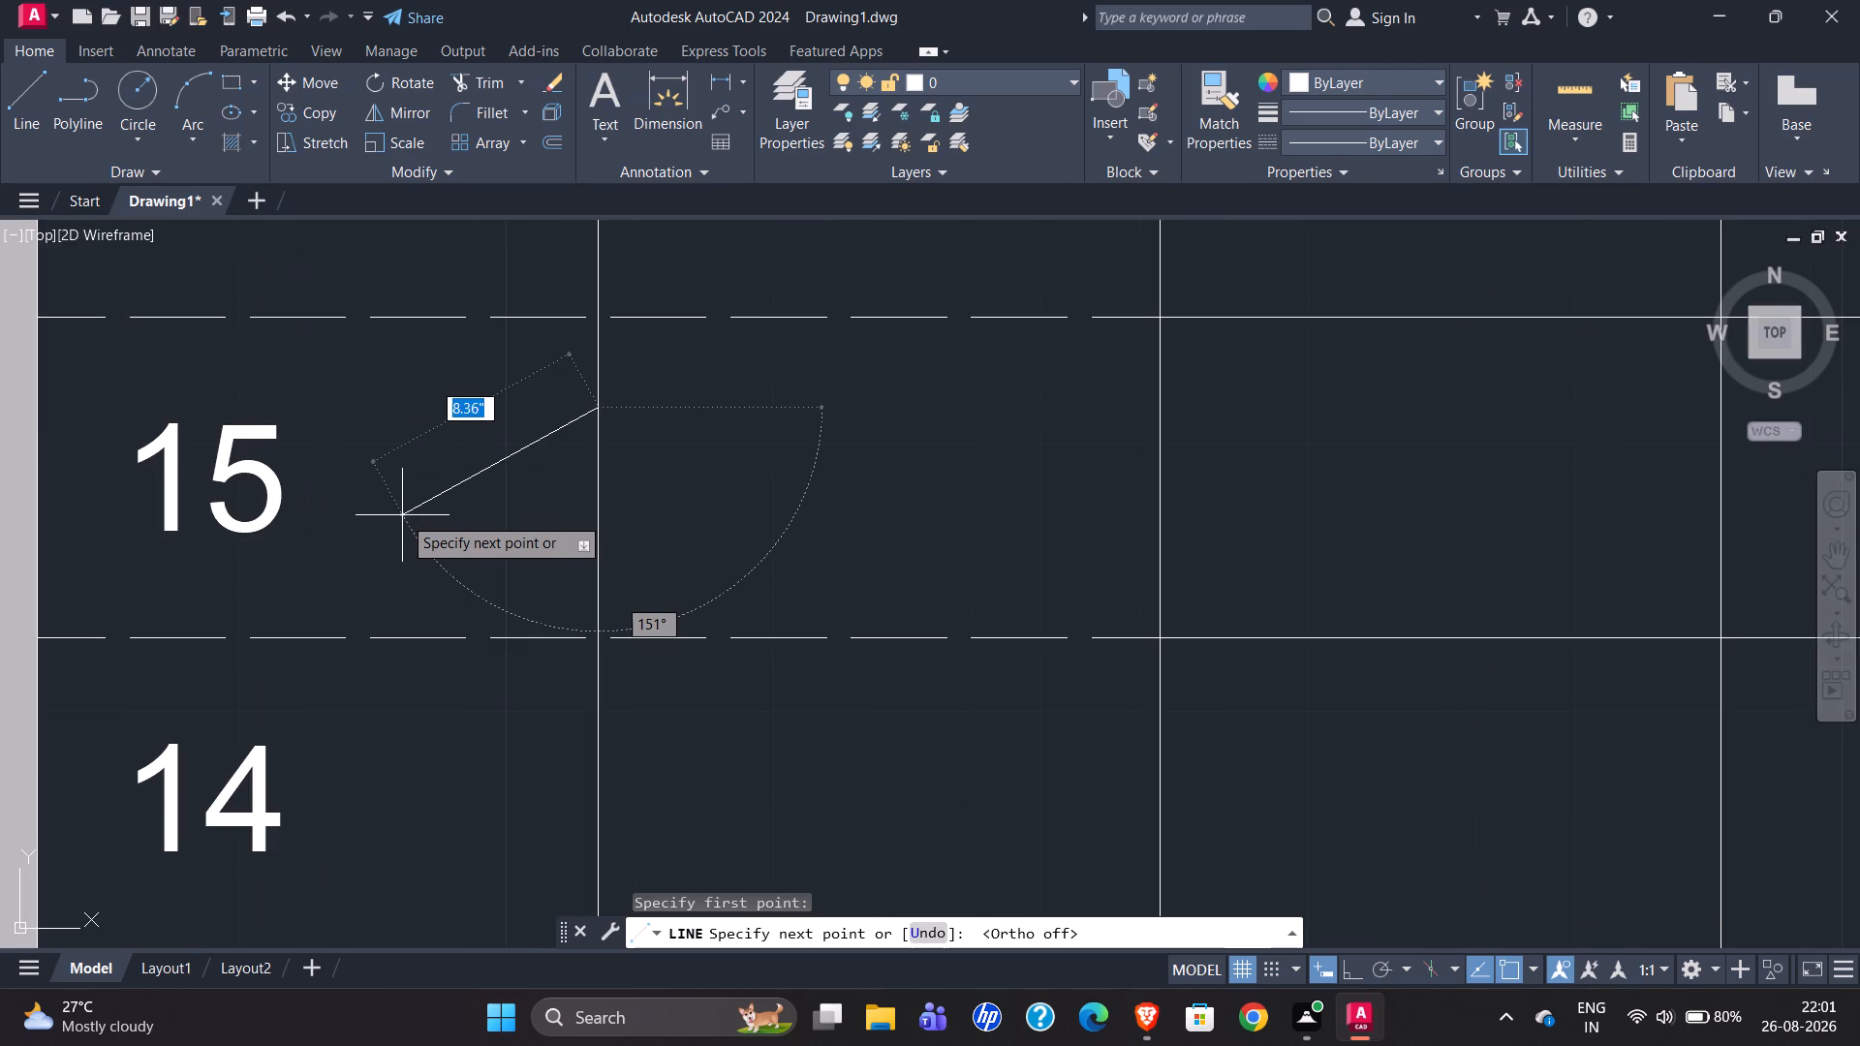
click(446, 559)
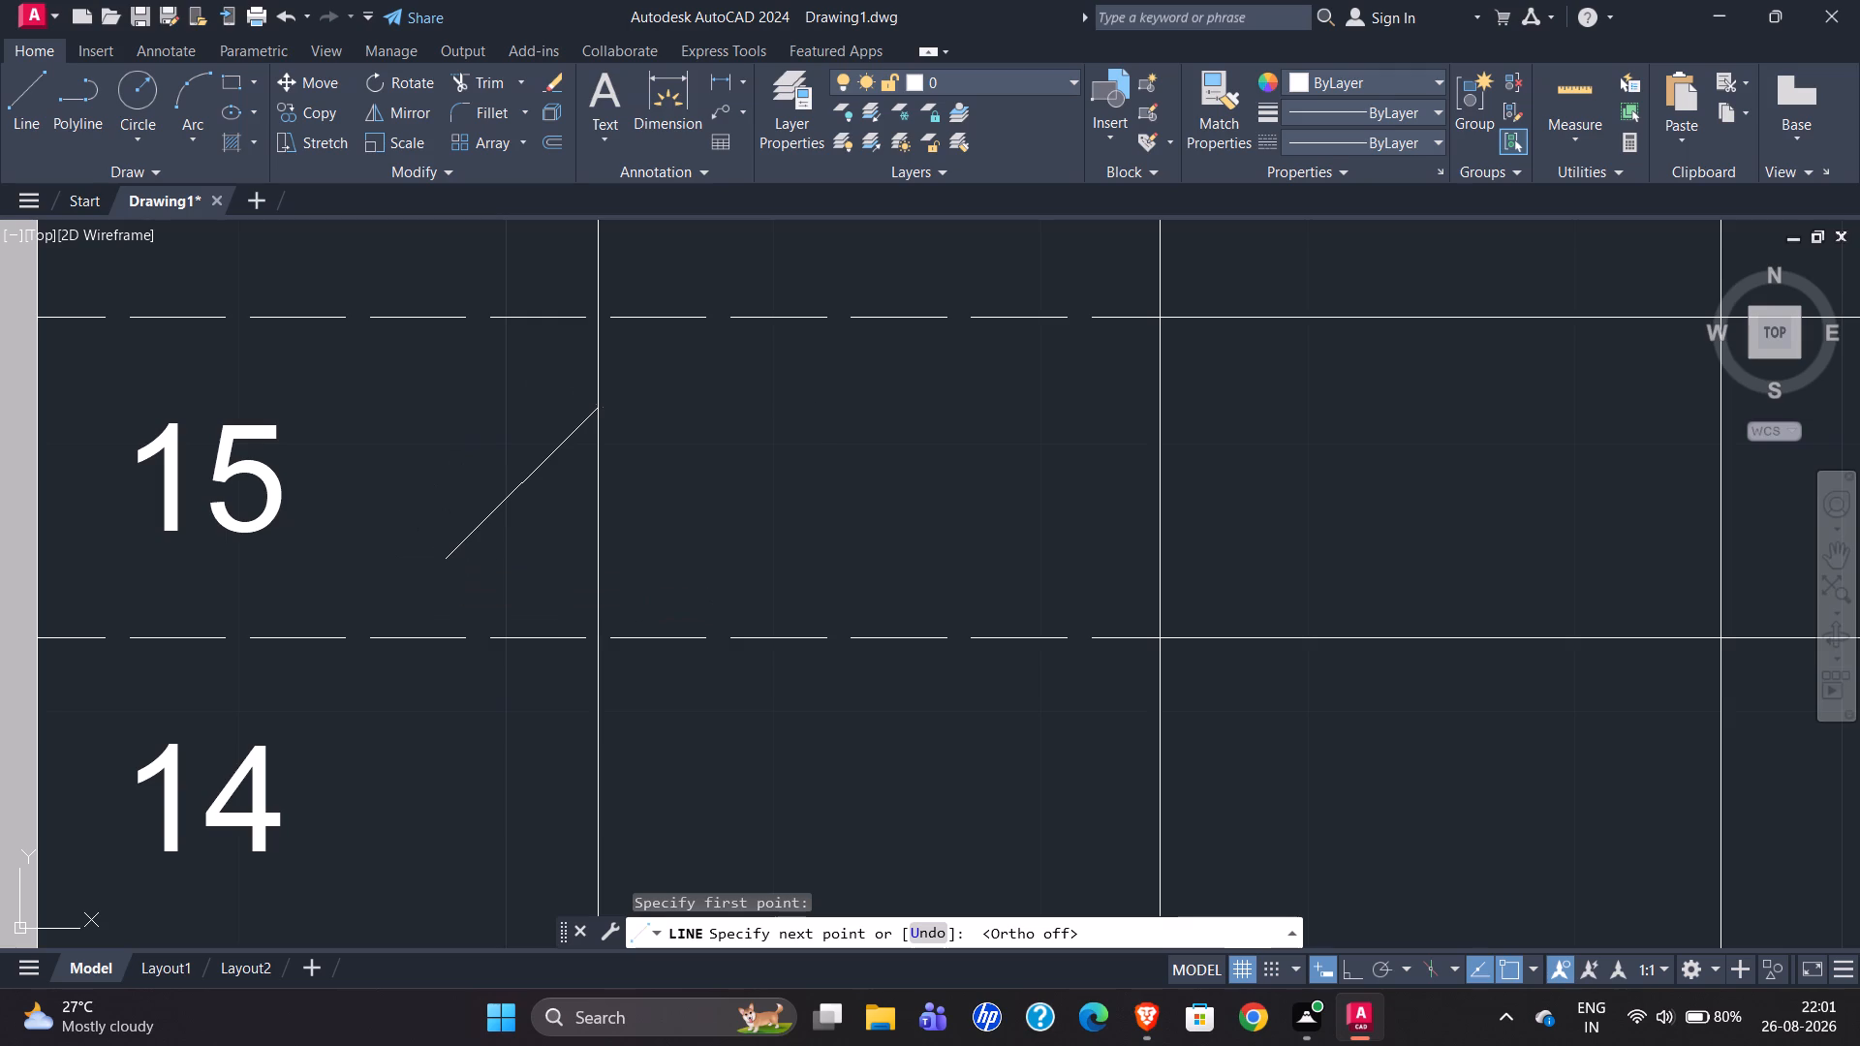
key(Escape)
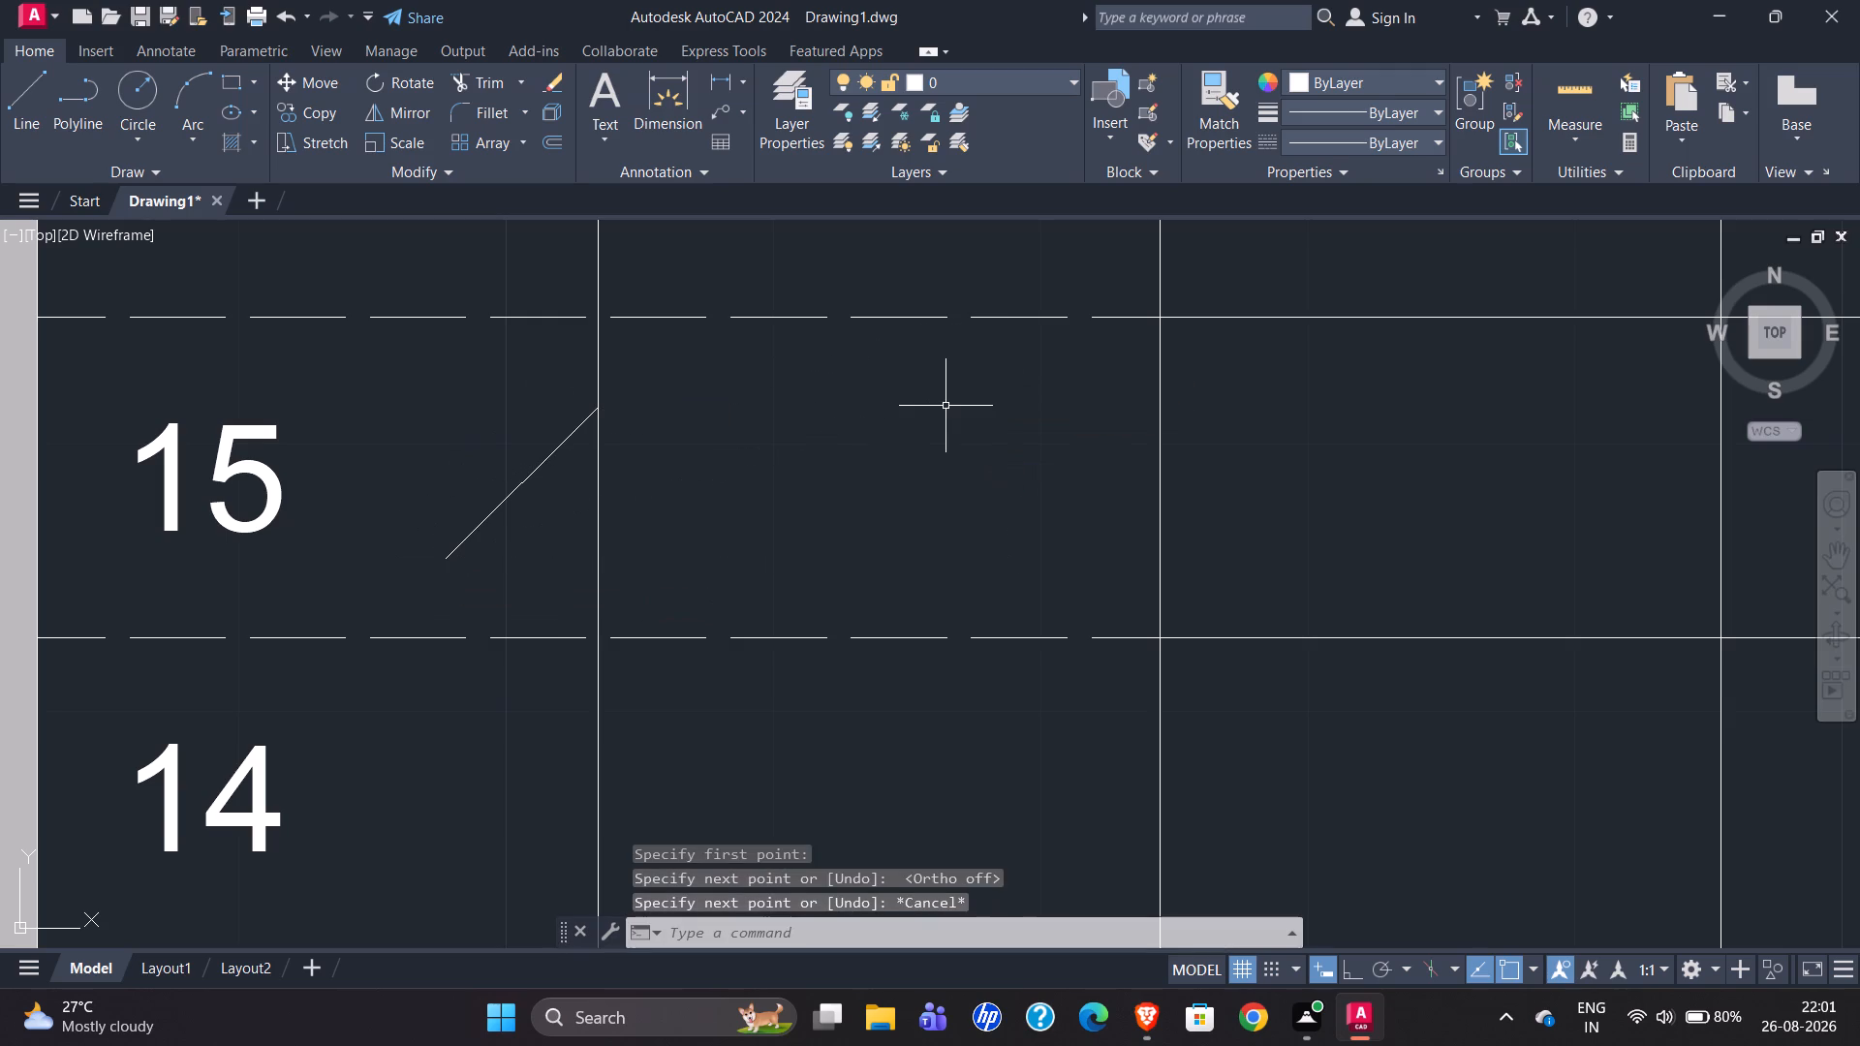
Mirror the diagonal line about the left flight's vertical walking line, keeping the original, to form an upward arrowhead.
click(563, 439)
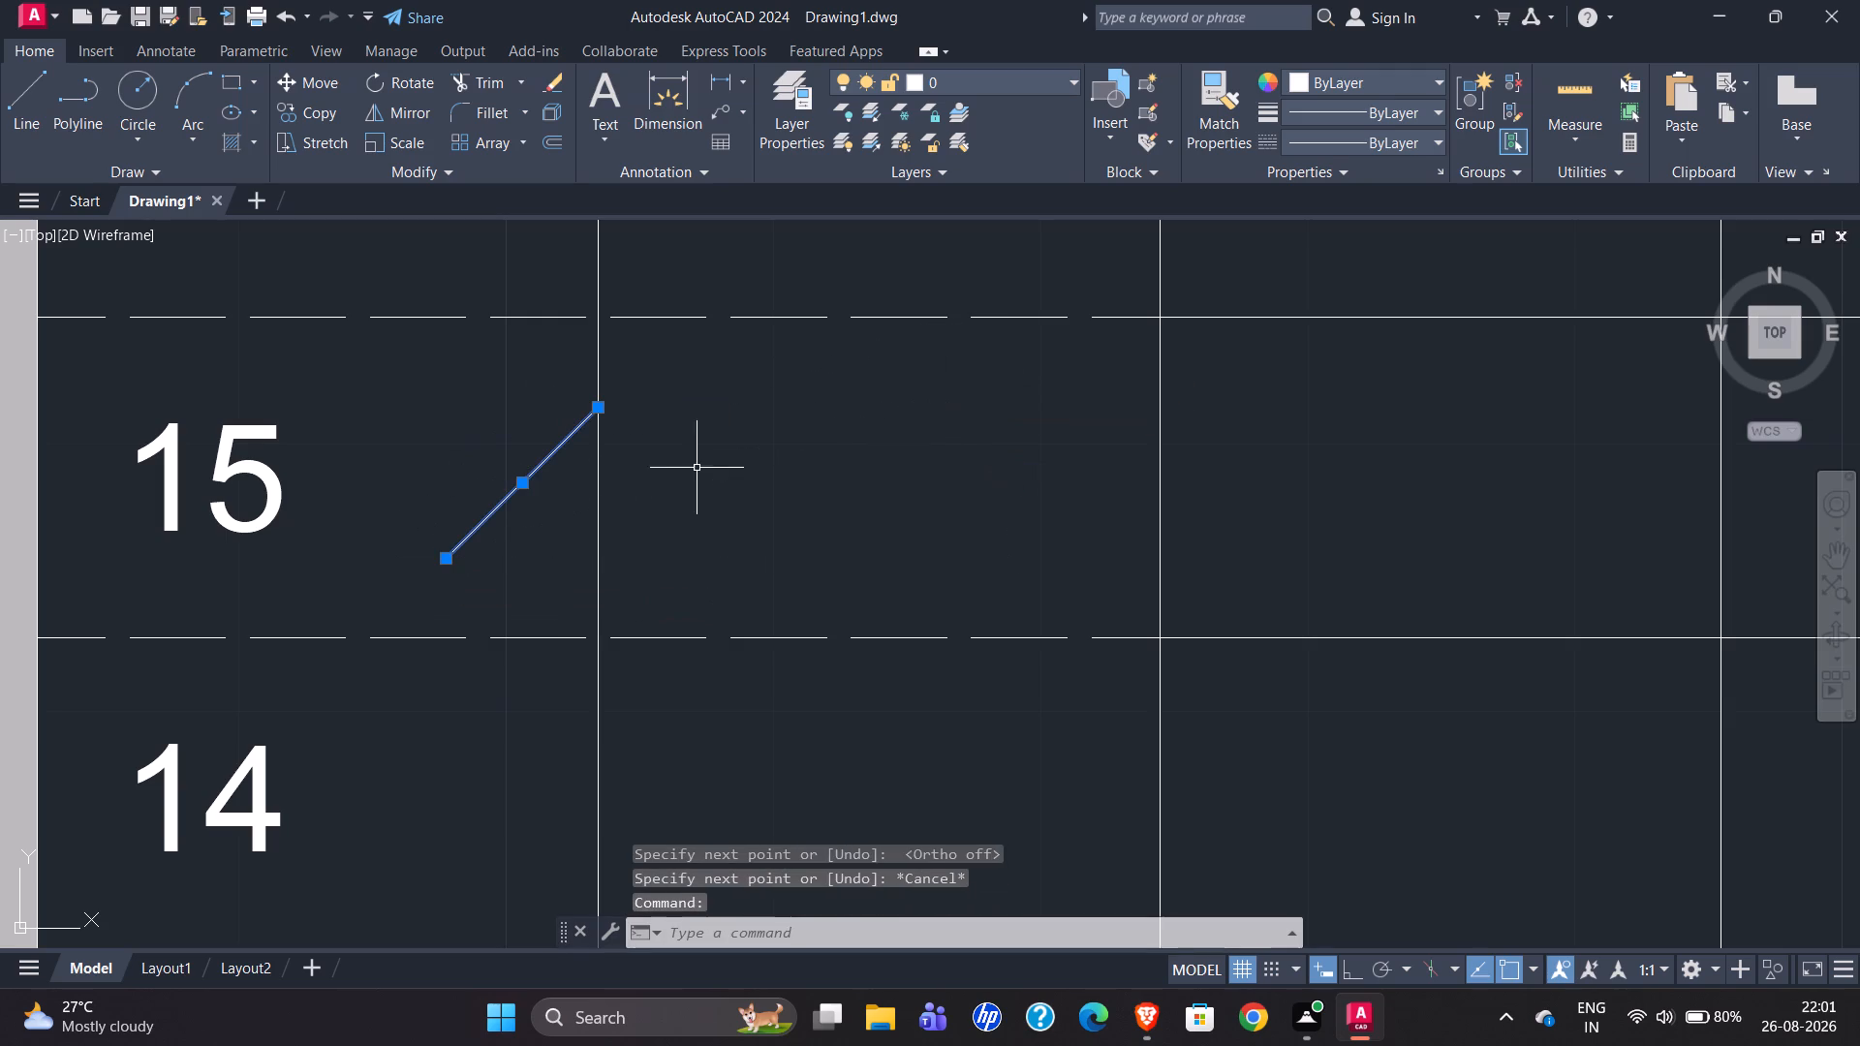
text(mi)
key(Return)
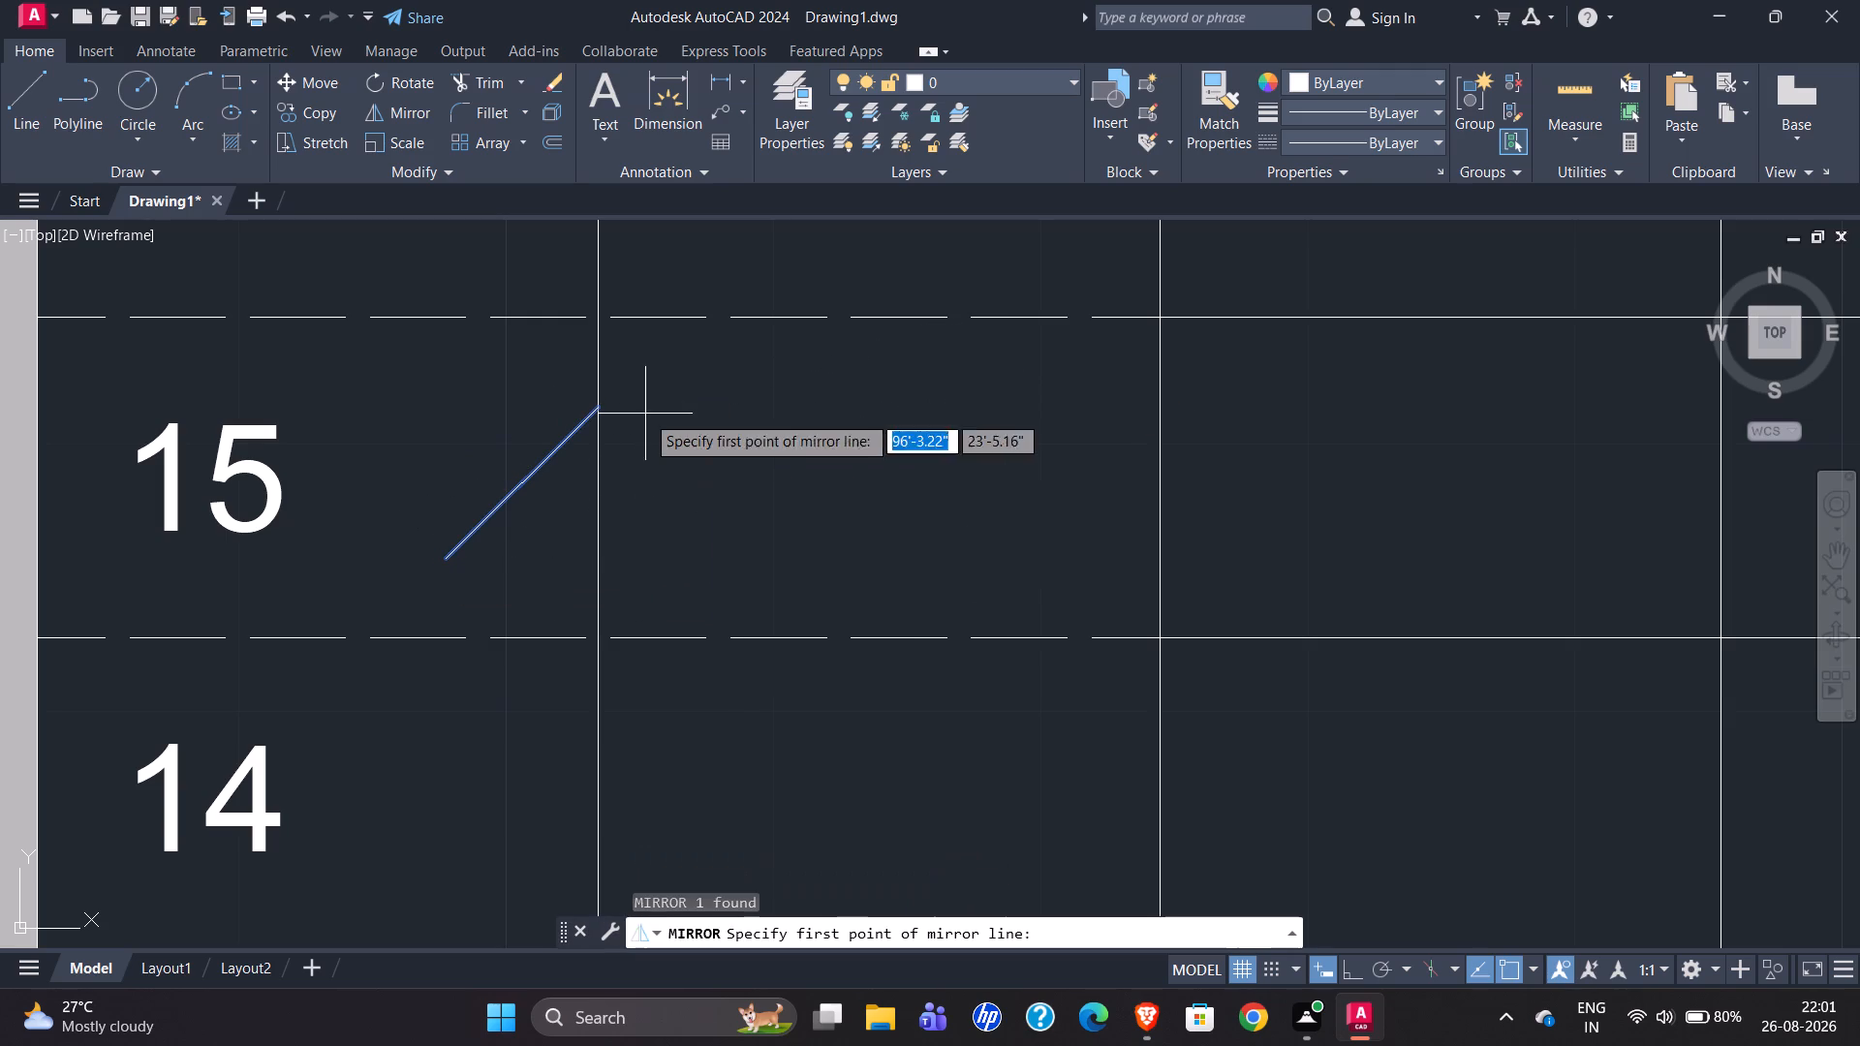
click(595, 410)
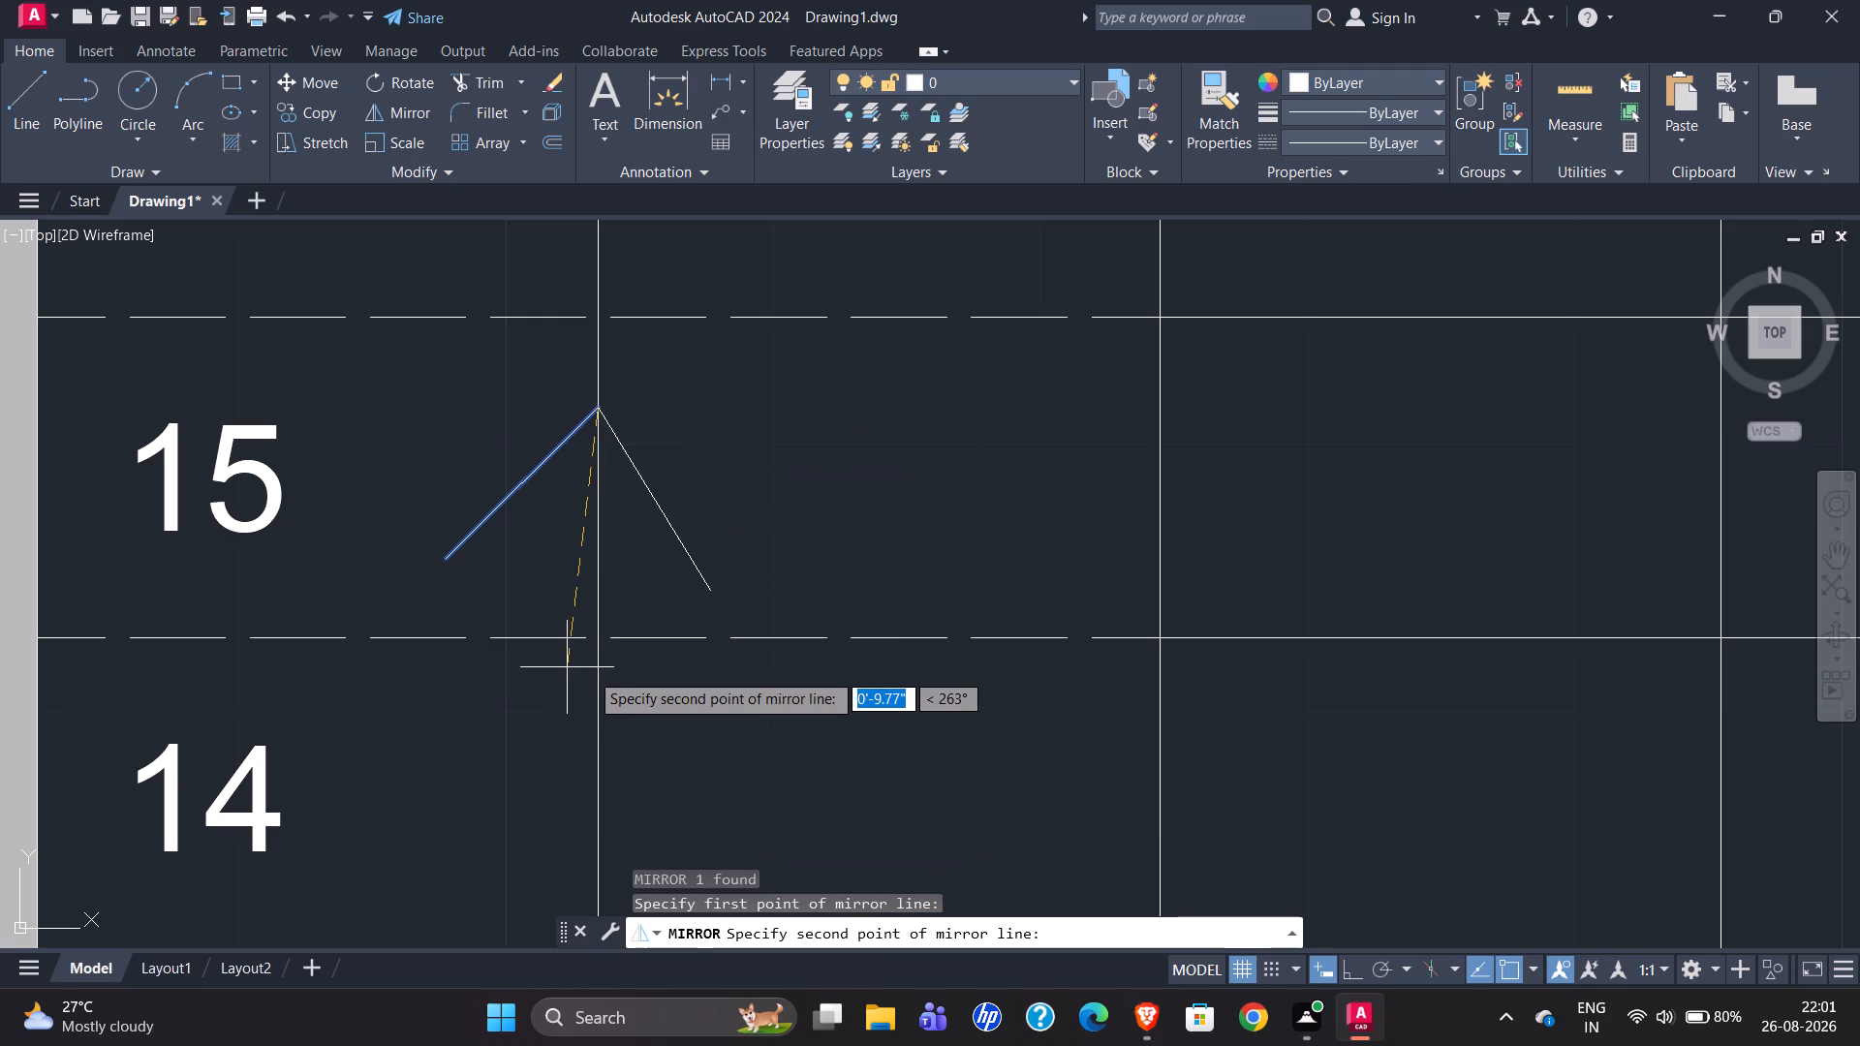
click(1363, 976)
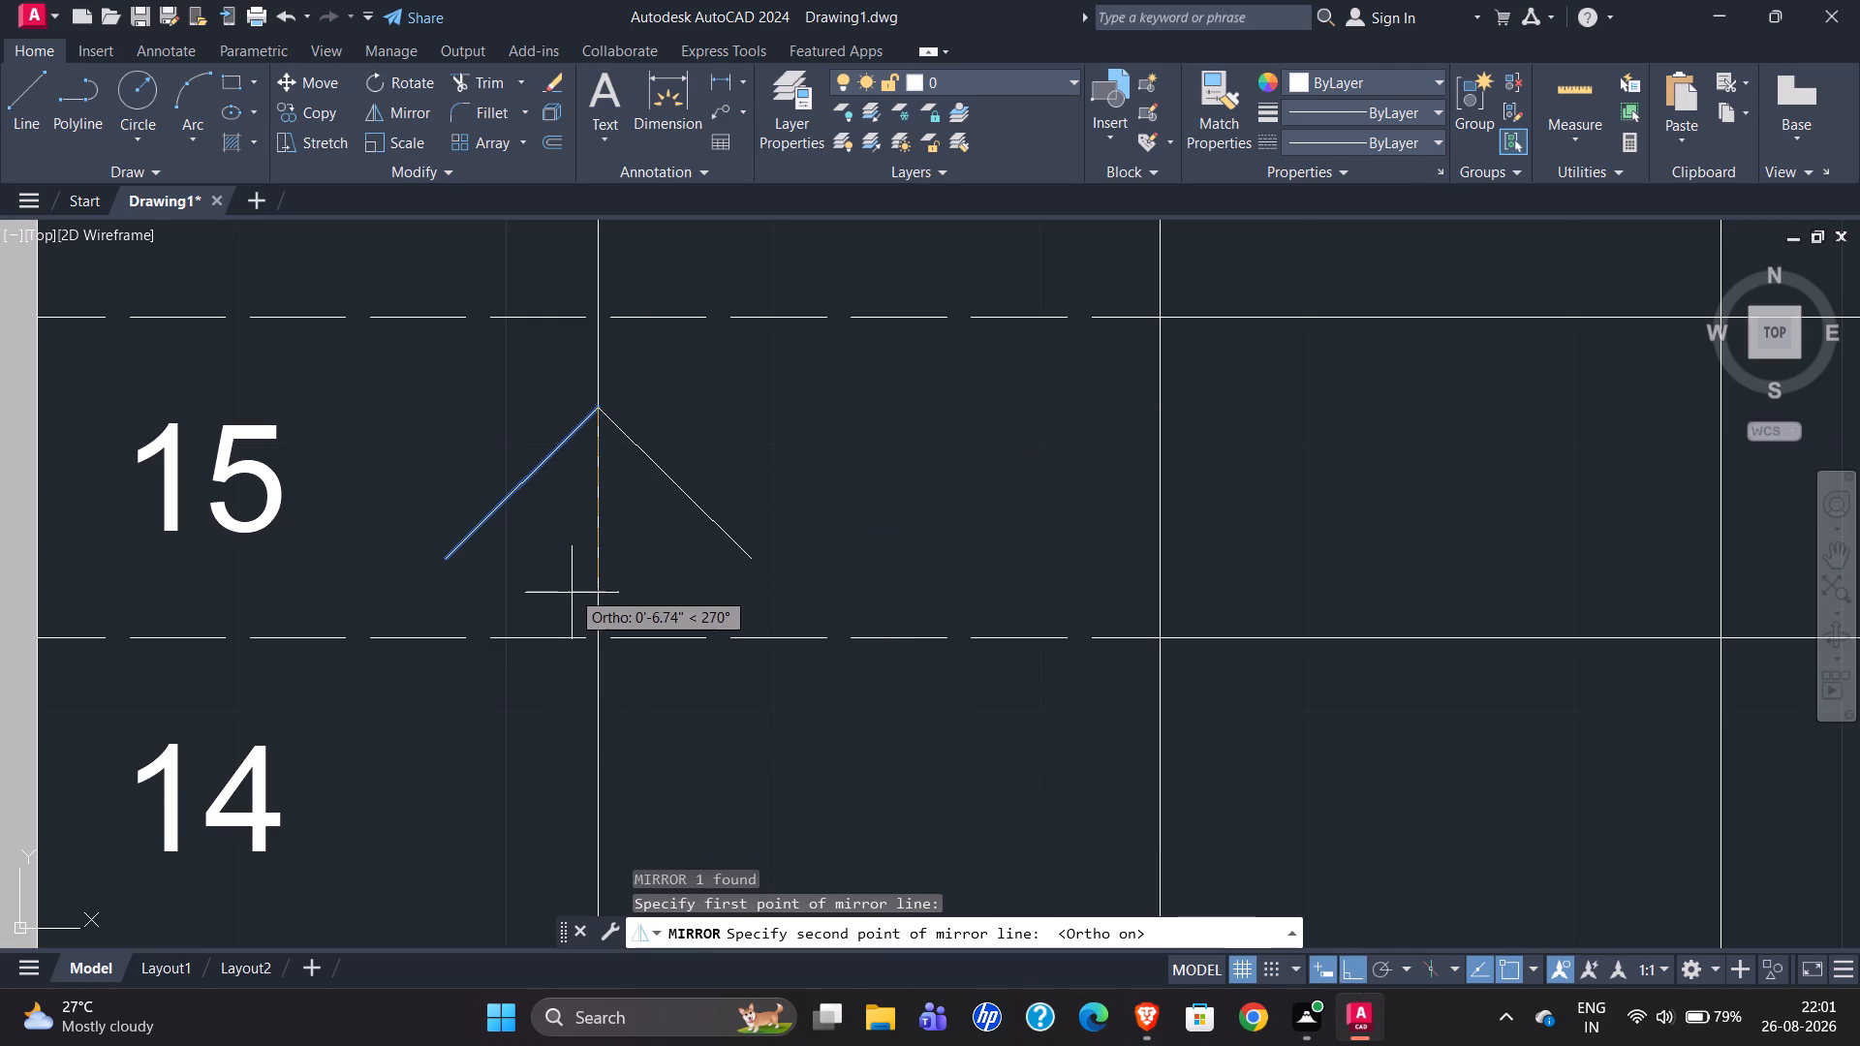
click(549, 738)
drag(607, 817, 549, 738)
Join the arrowhead's two diagonal lines into one polyline.
click(558, 448)
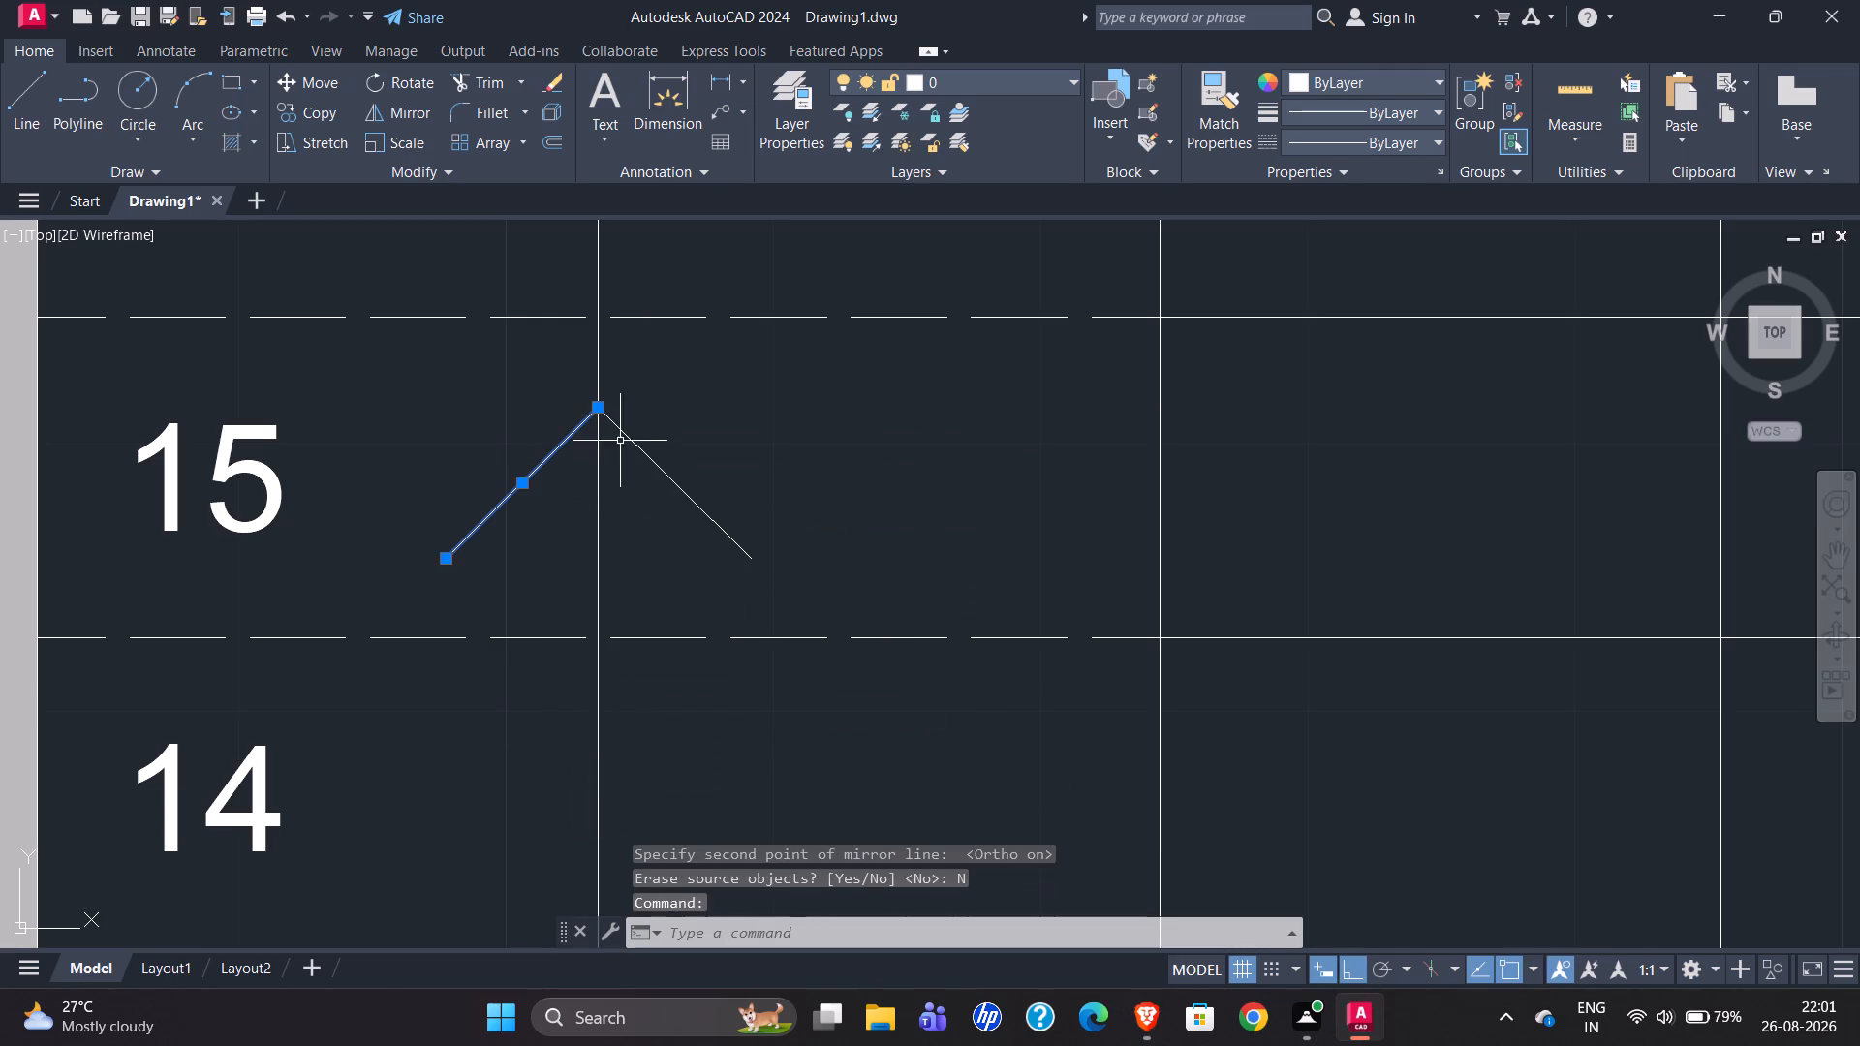
click(636, 447)
key(j)
key(Return)
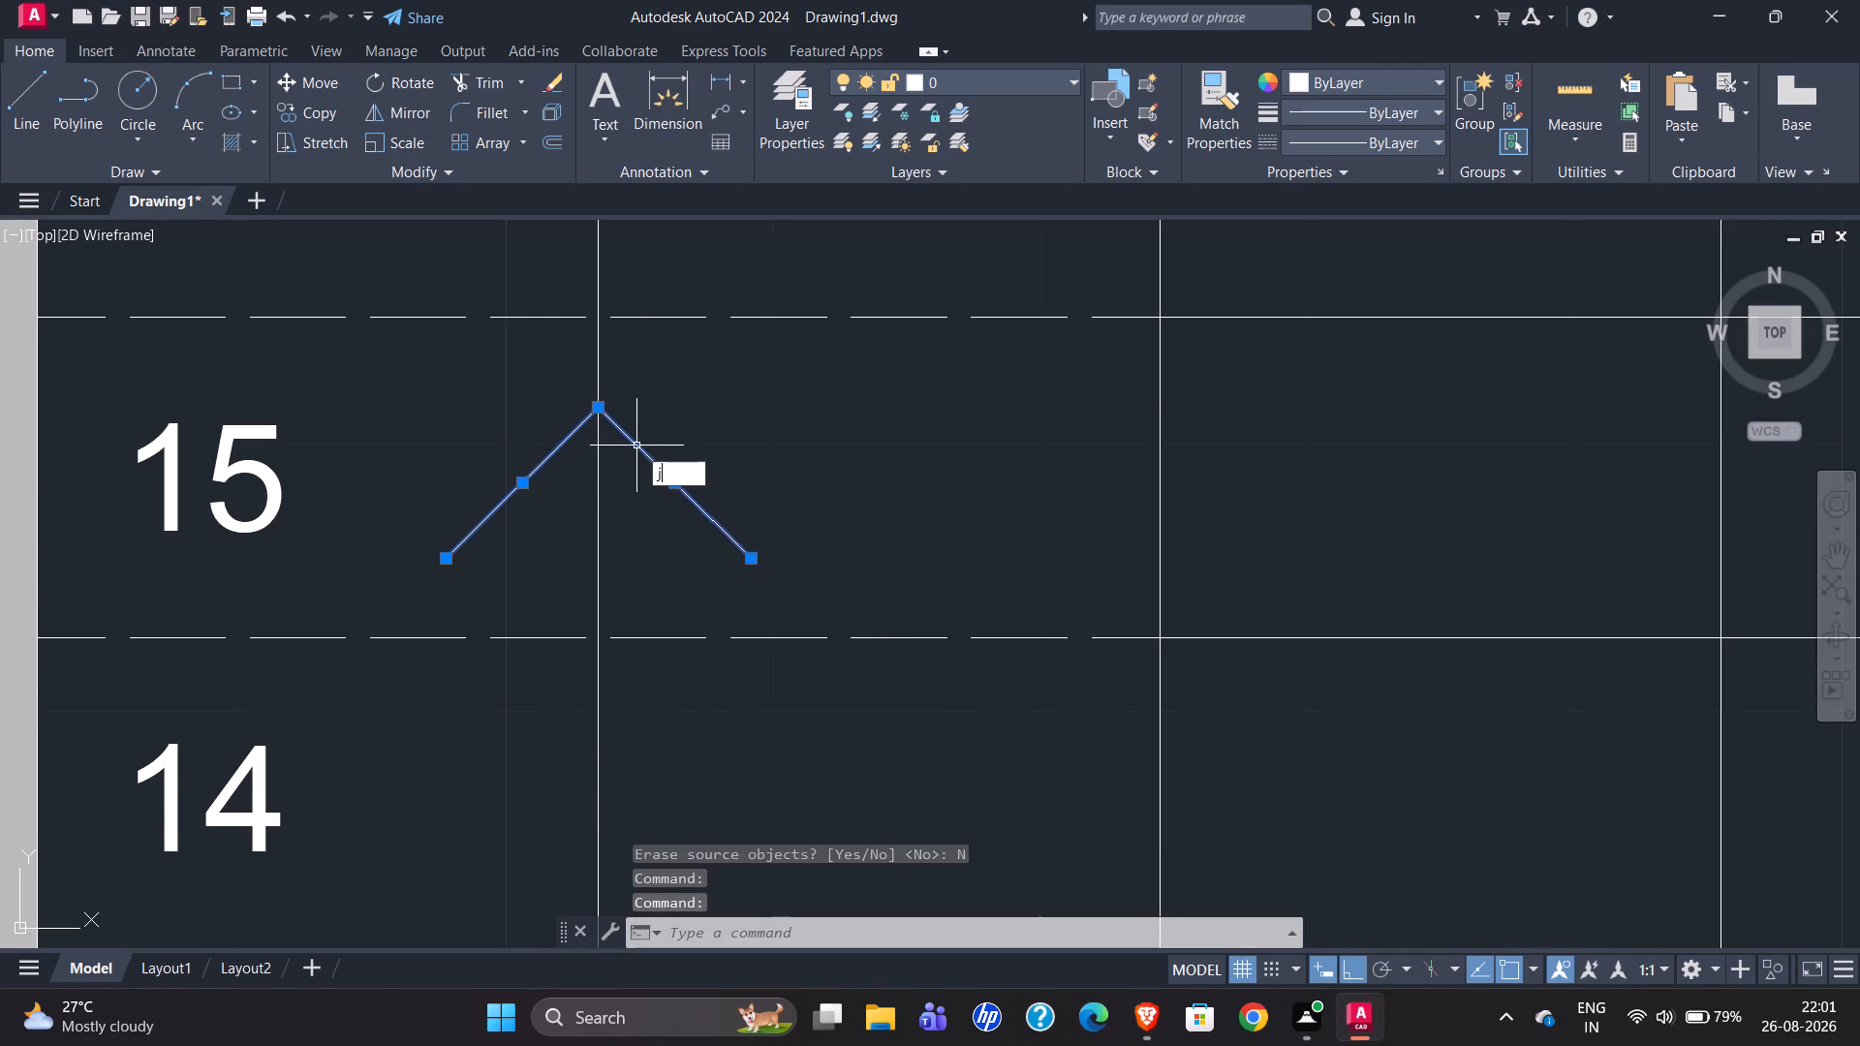
Mirror the joined arrowhead about a horizontal line through its tip, keeping the original, to form a downward arrowhead.
click(615, 428)
scroll(449, 437, down, 3)
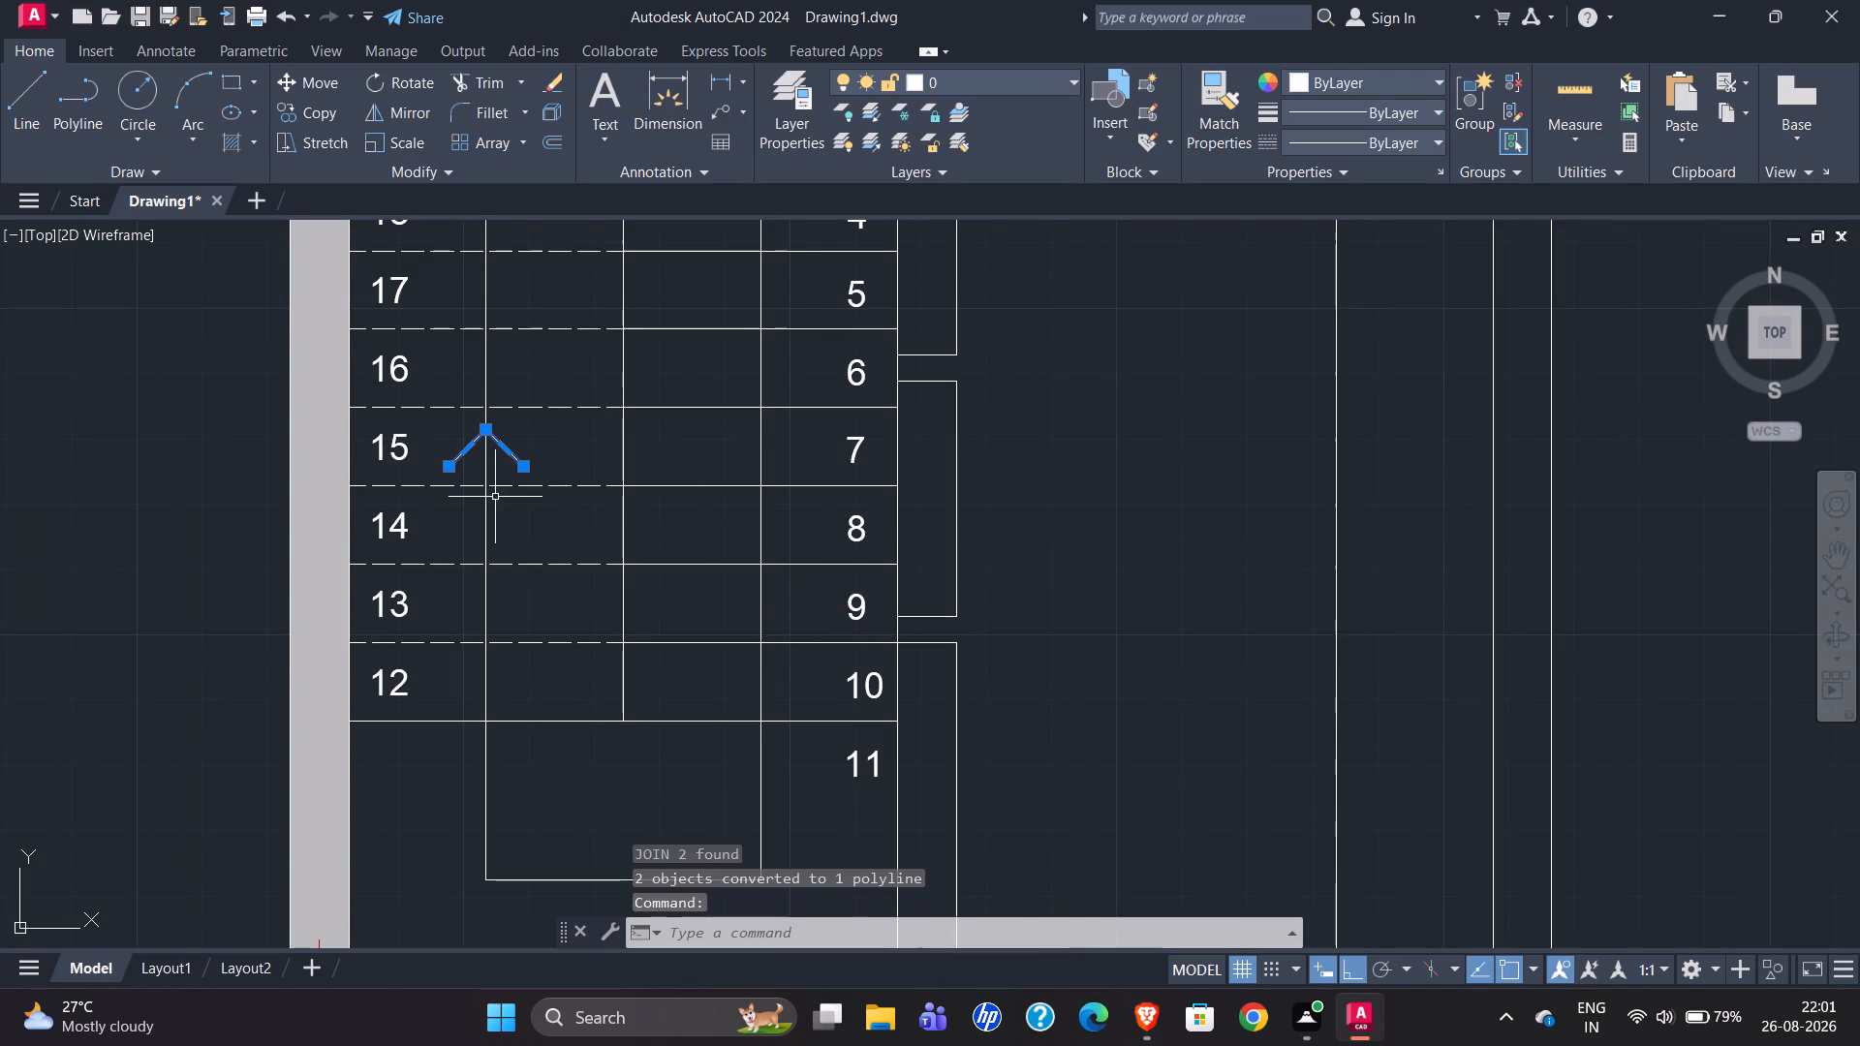
text(mi)
key(Return)
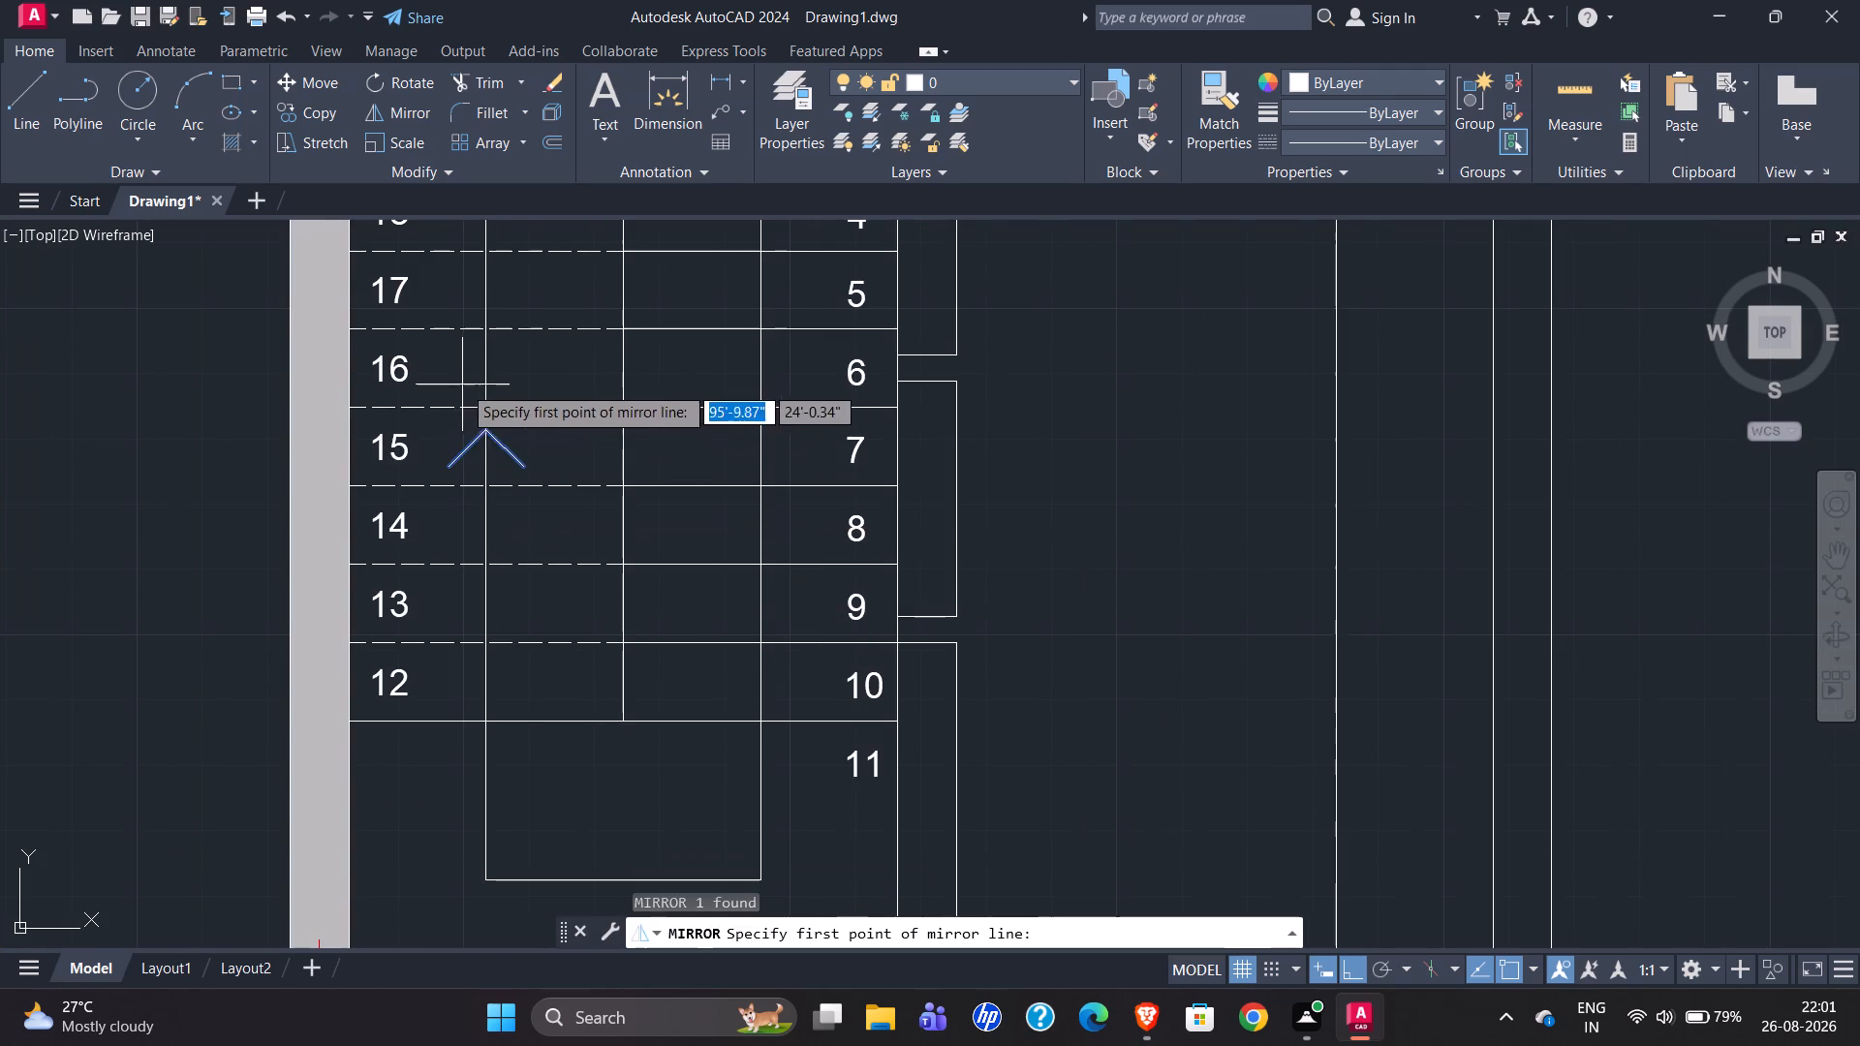
scroll(480, 407, up, 3)
click(498, 498)
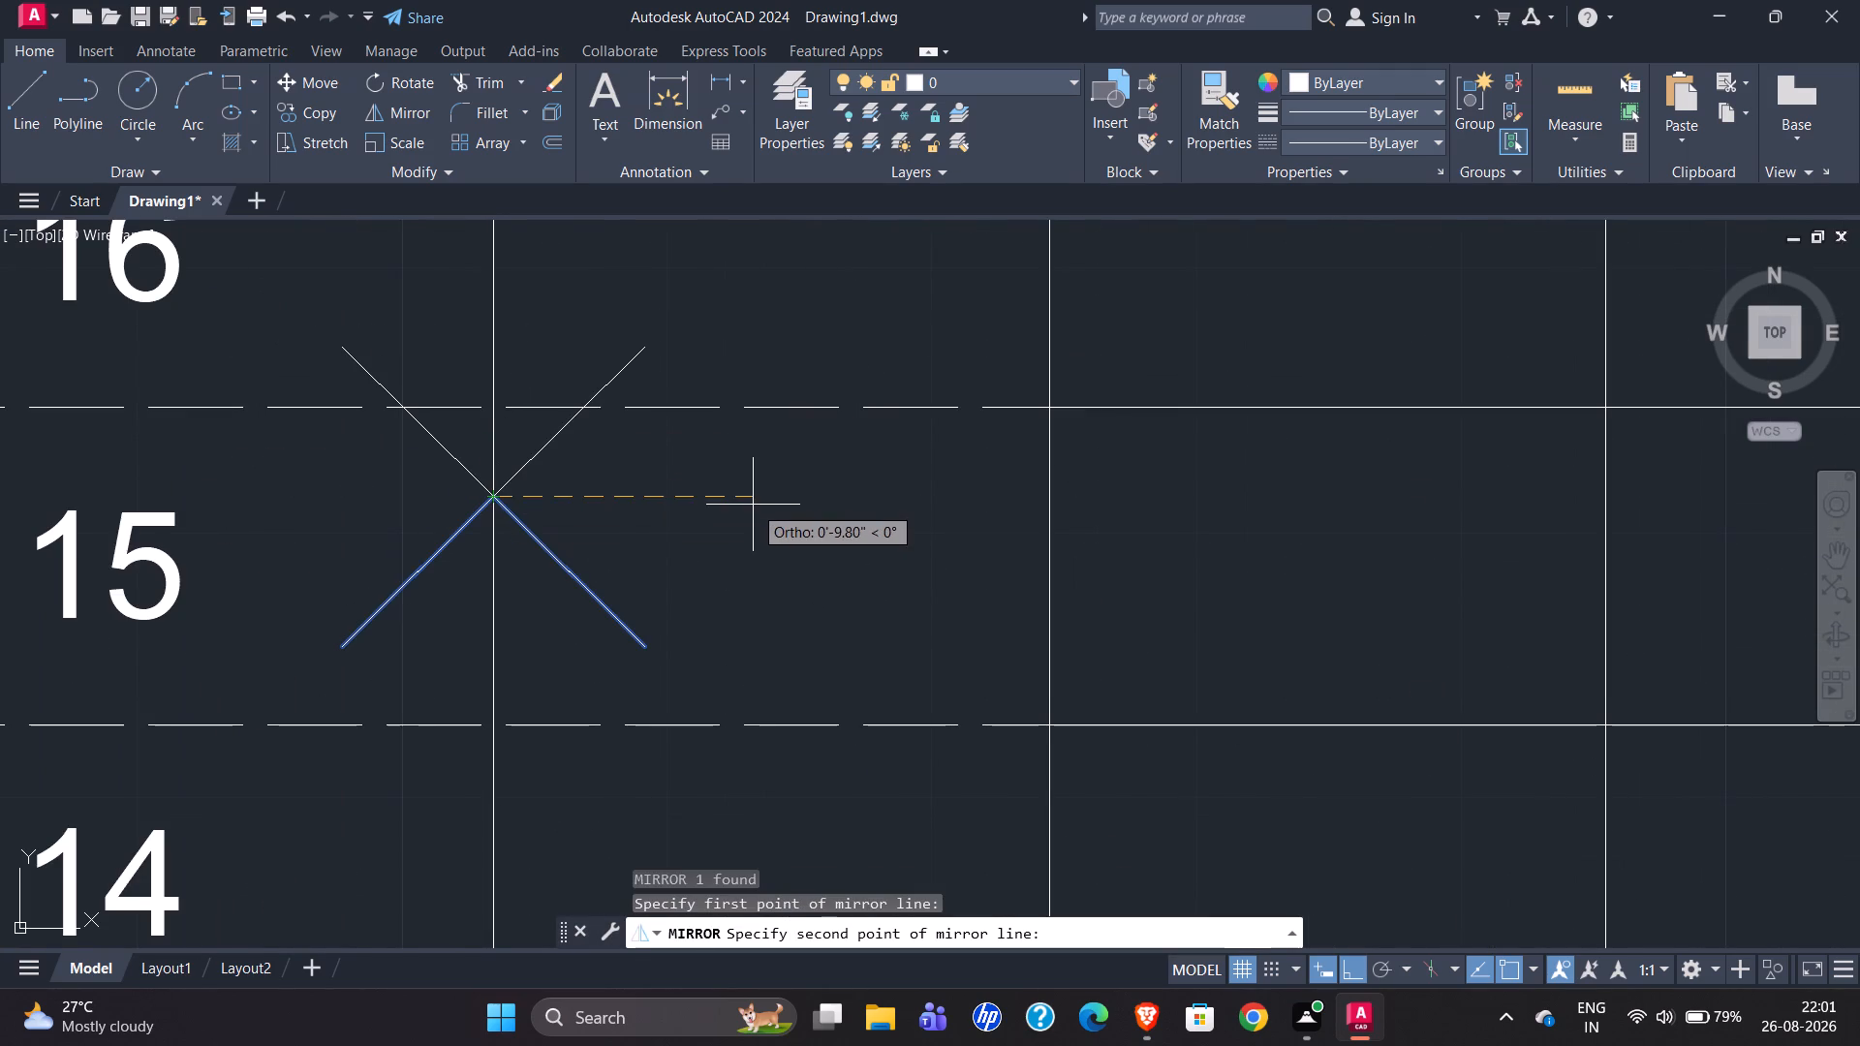
click(753, 505)
drag(812, 592, 753, 505)
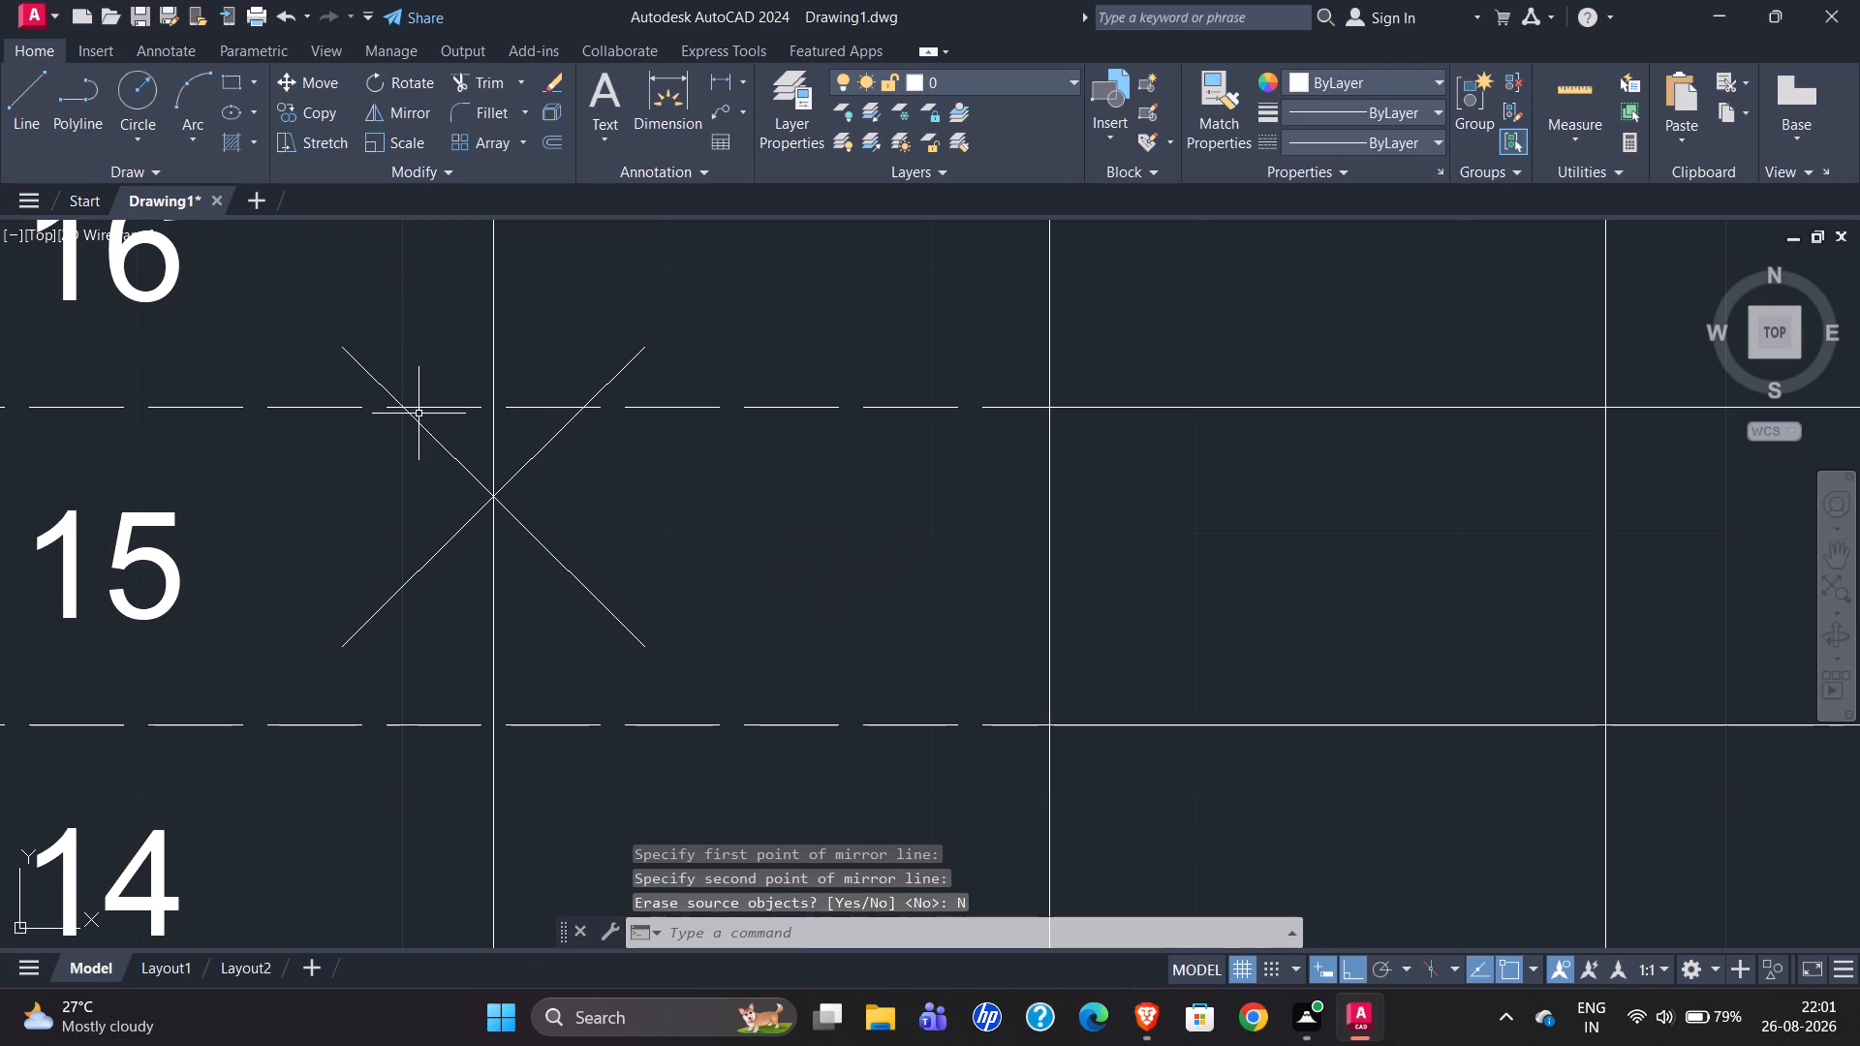
Move the downward arrowhead by its tip onto the right flight's walking line beside the number 8.
click(359, 363)
key(m)
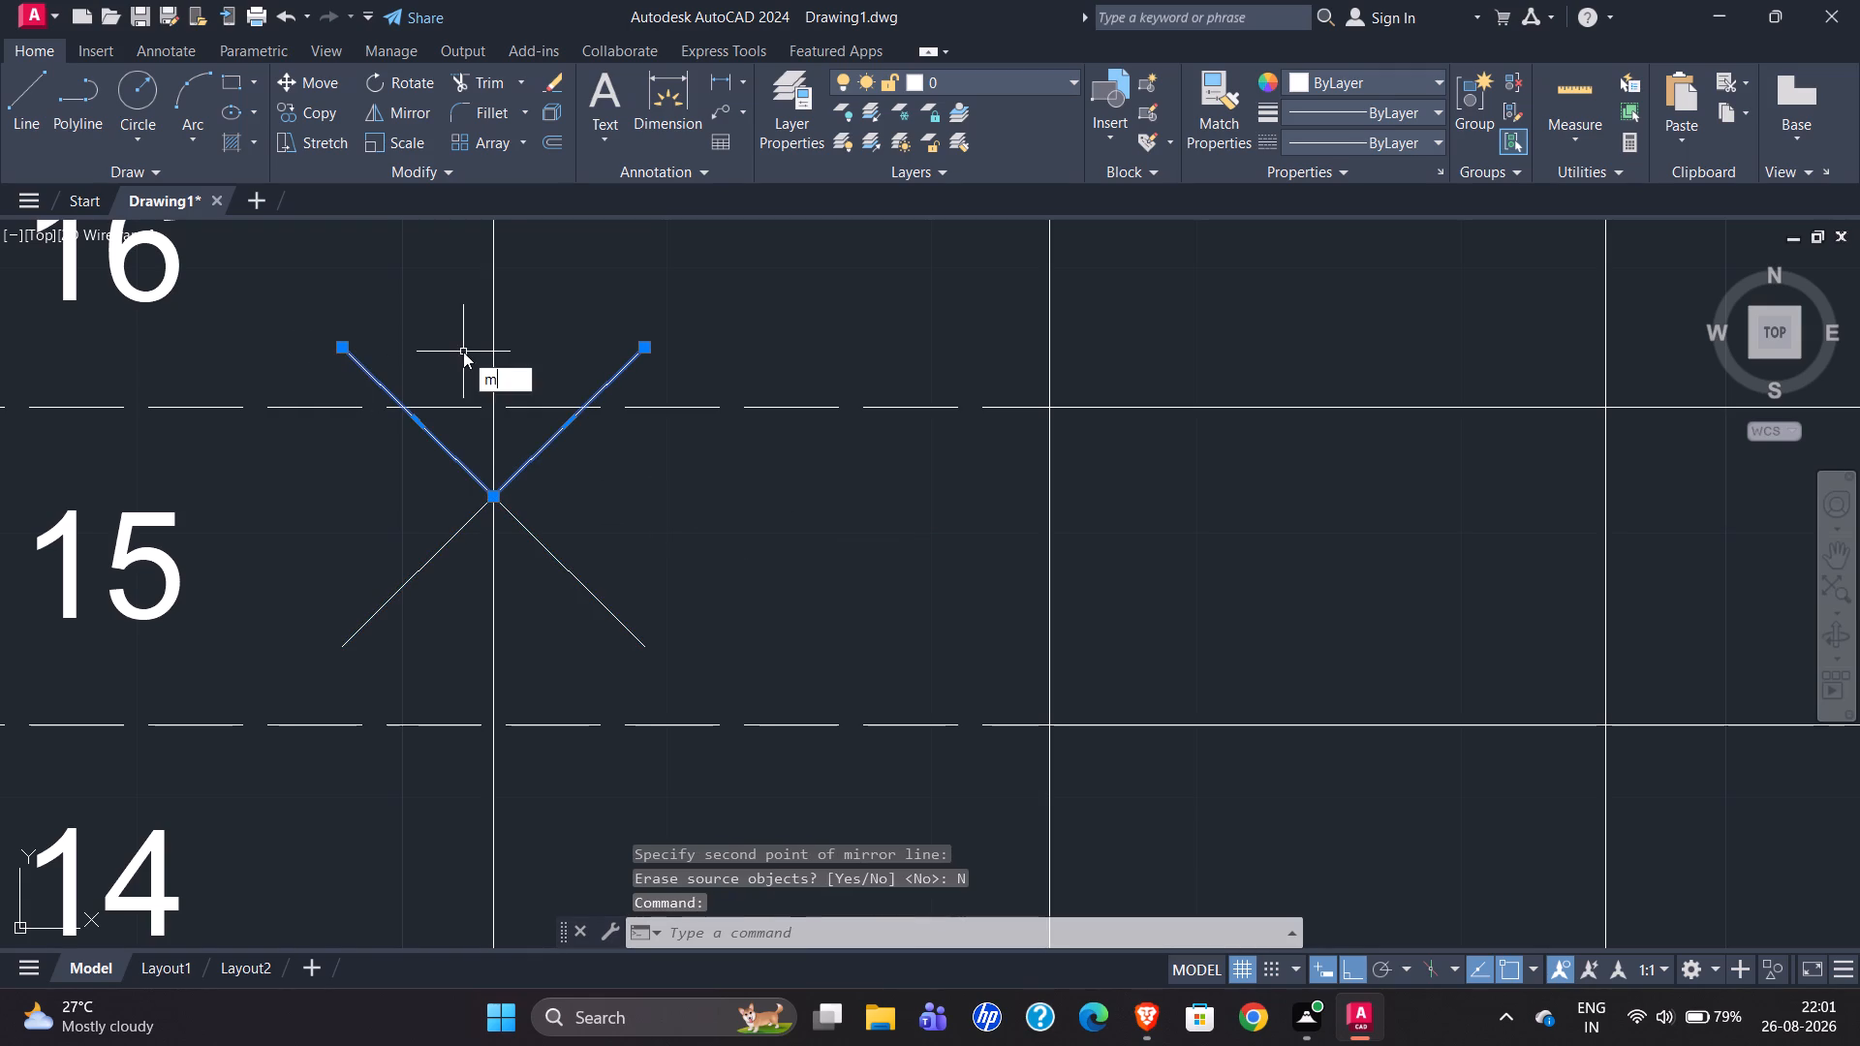
key(Return)
click(489, 496)
scroll(376, 488, down, 3)
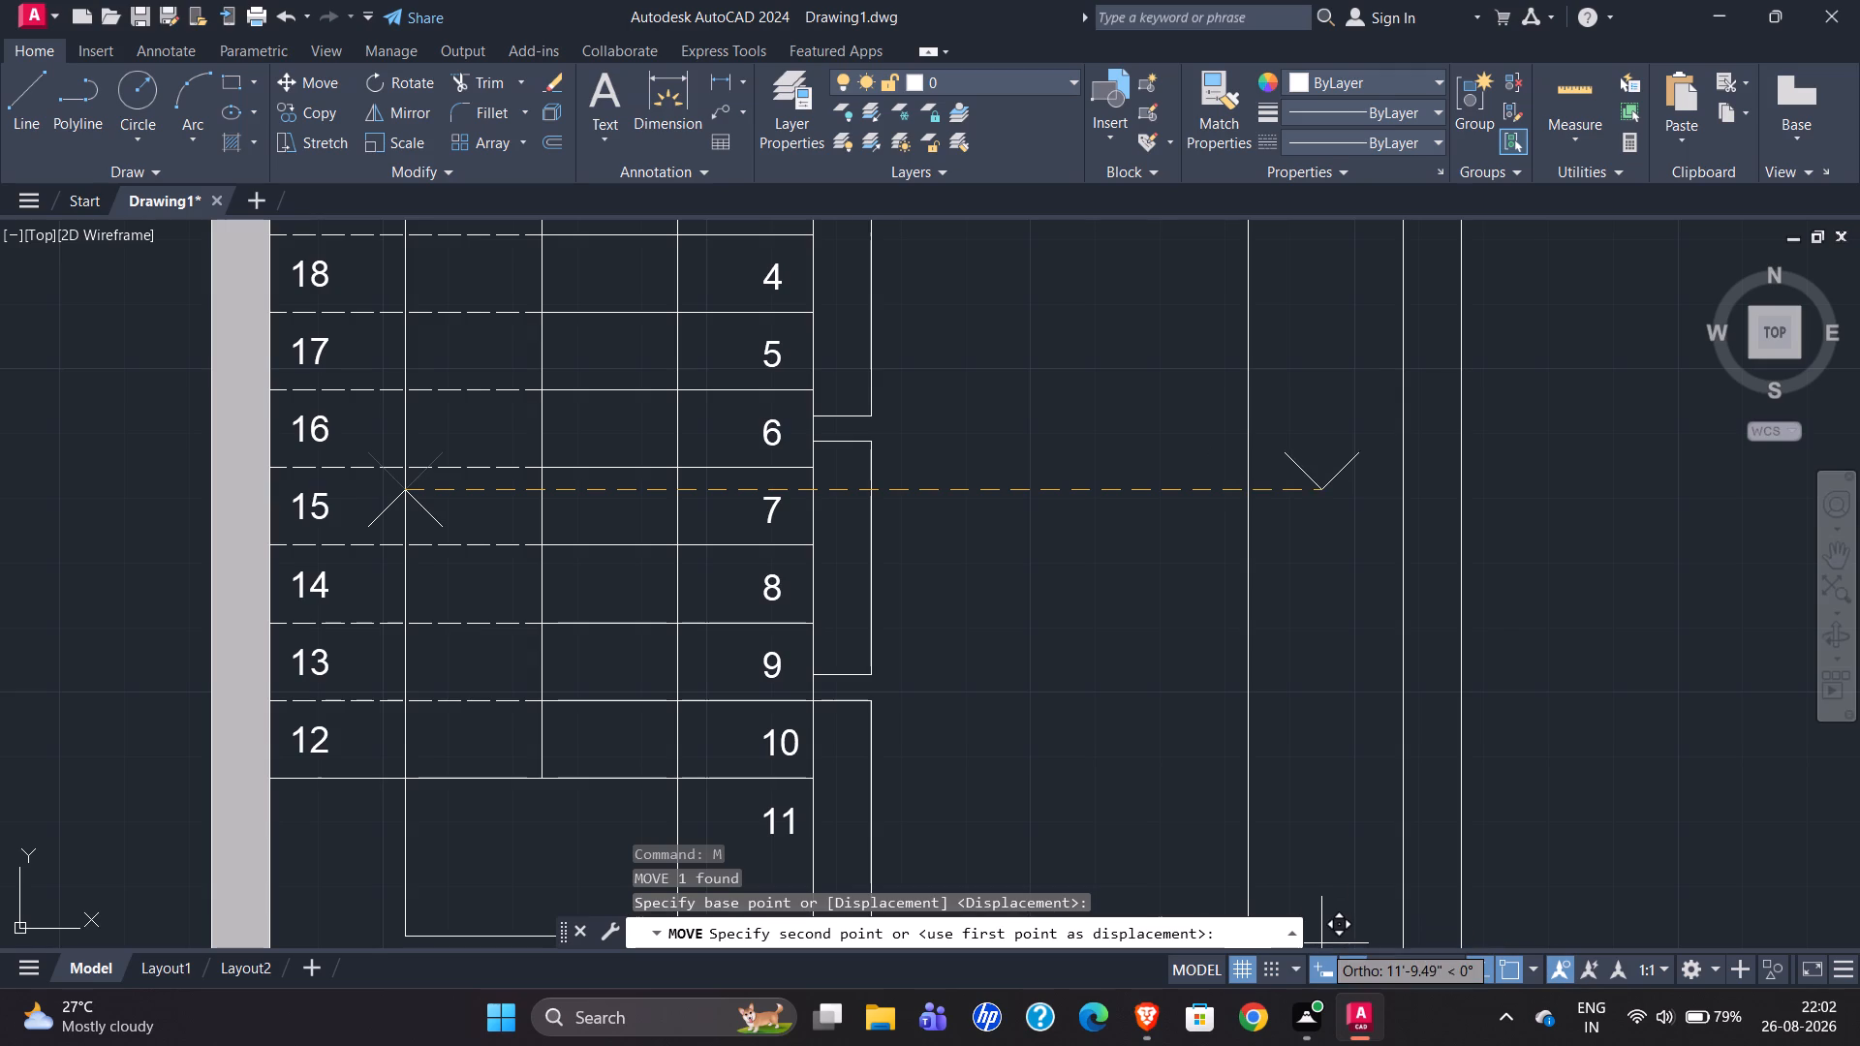
click(1348, 971)
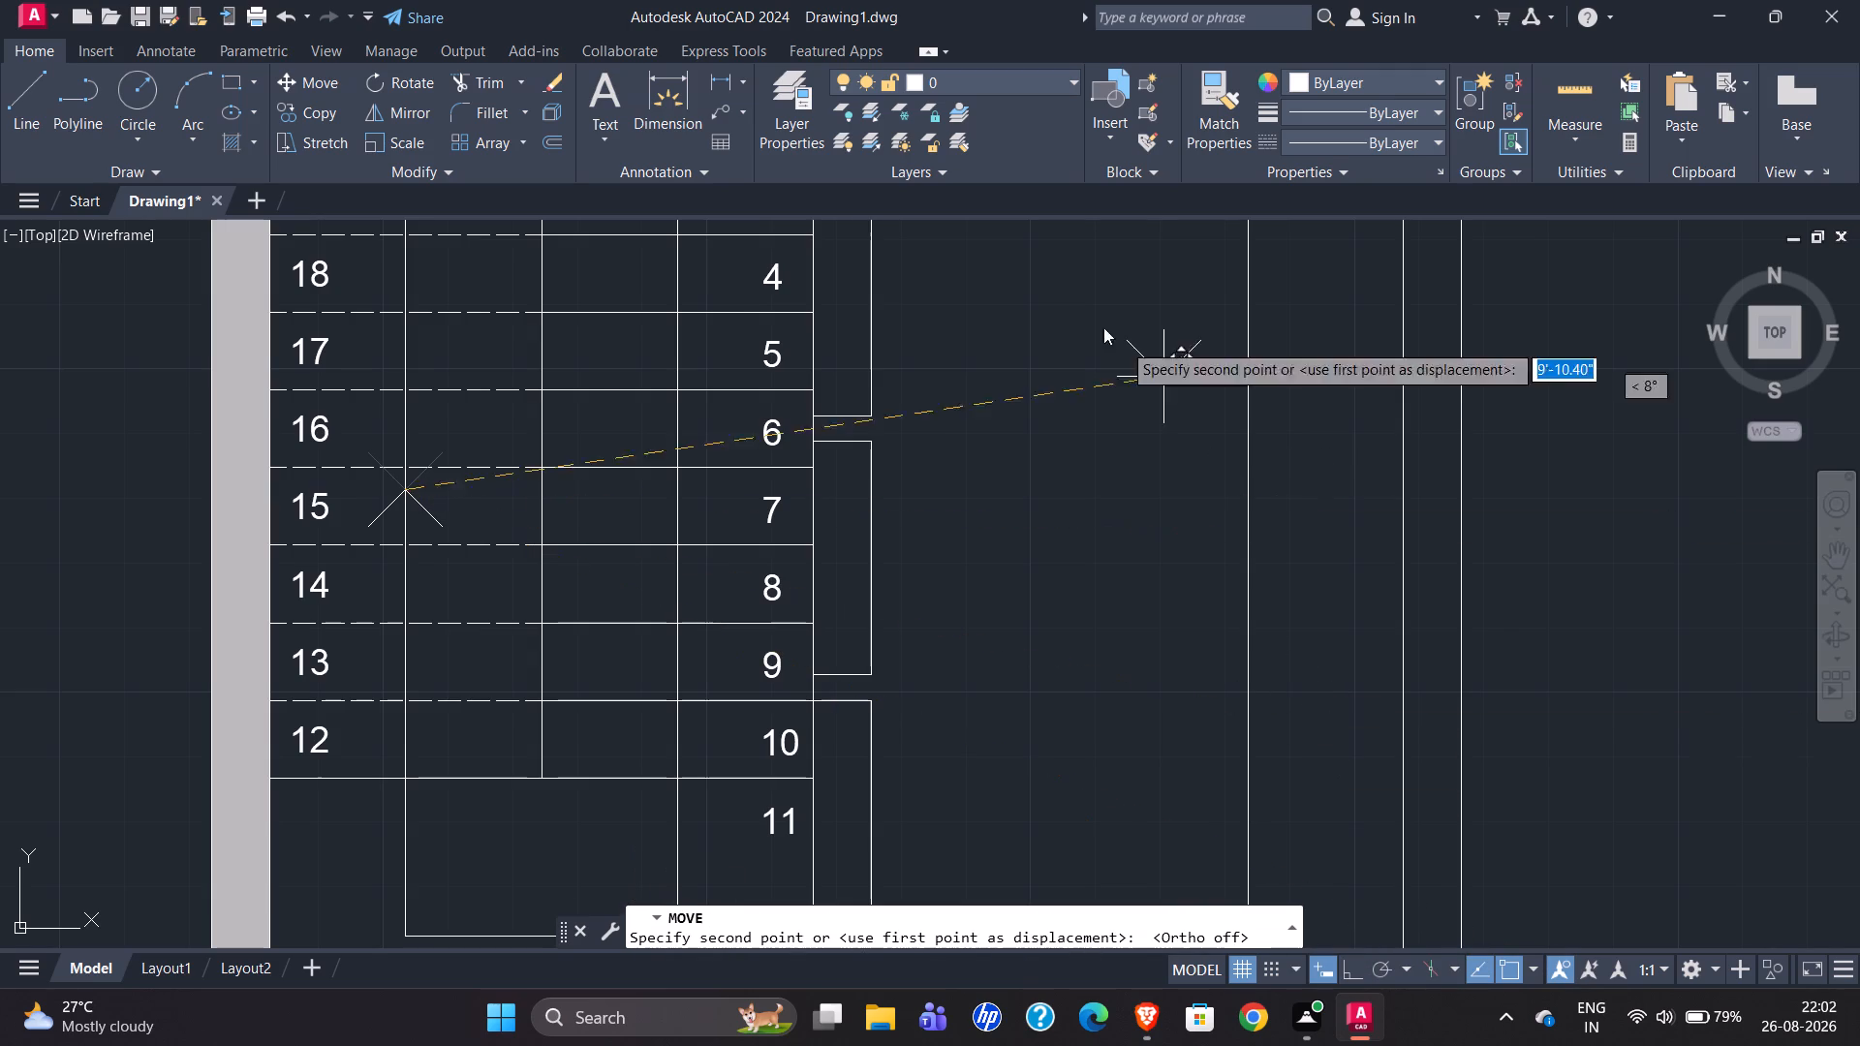
scroll(677, 689, up, 2)
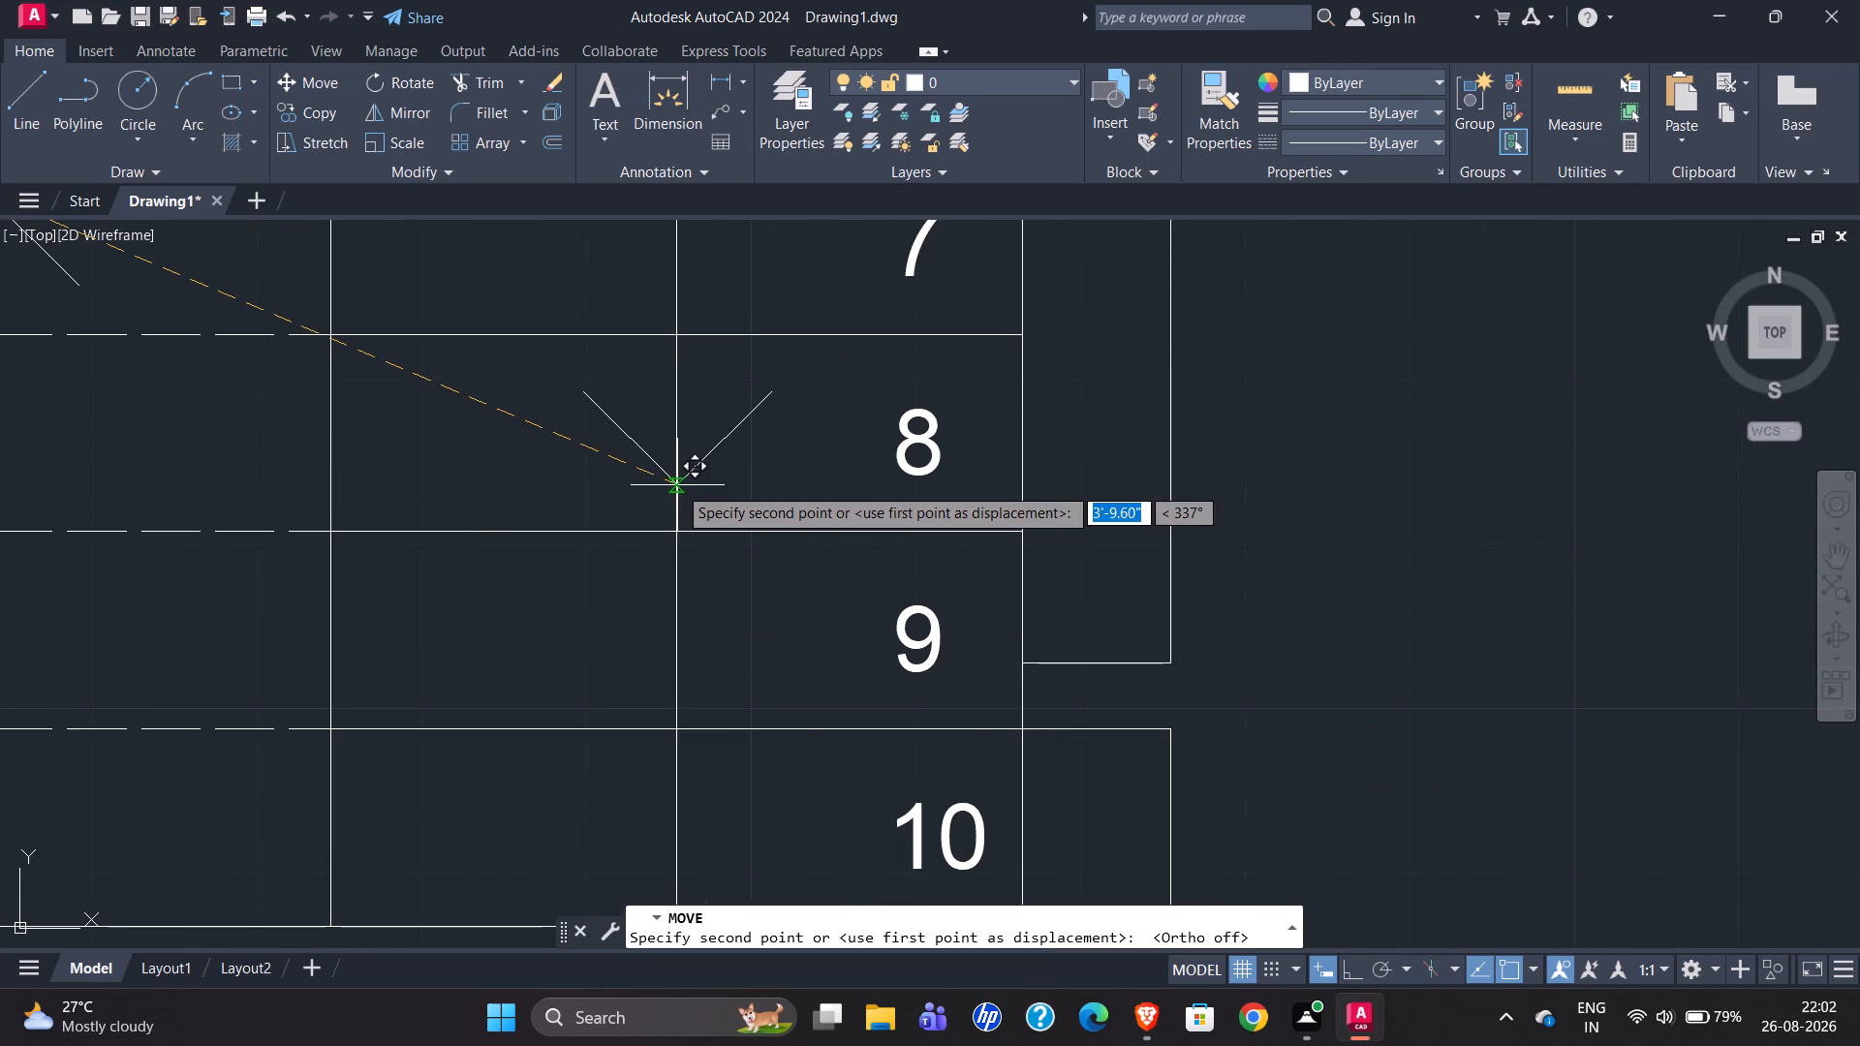
click(677, 485)
scroll(850, 377, down, 5)
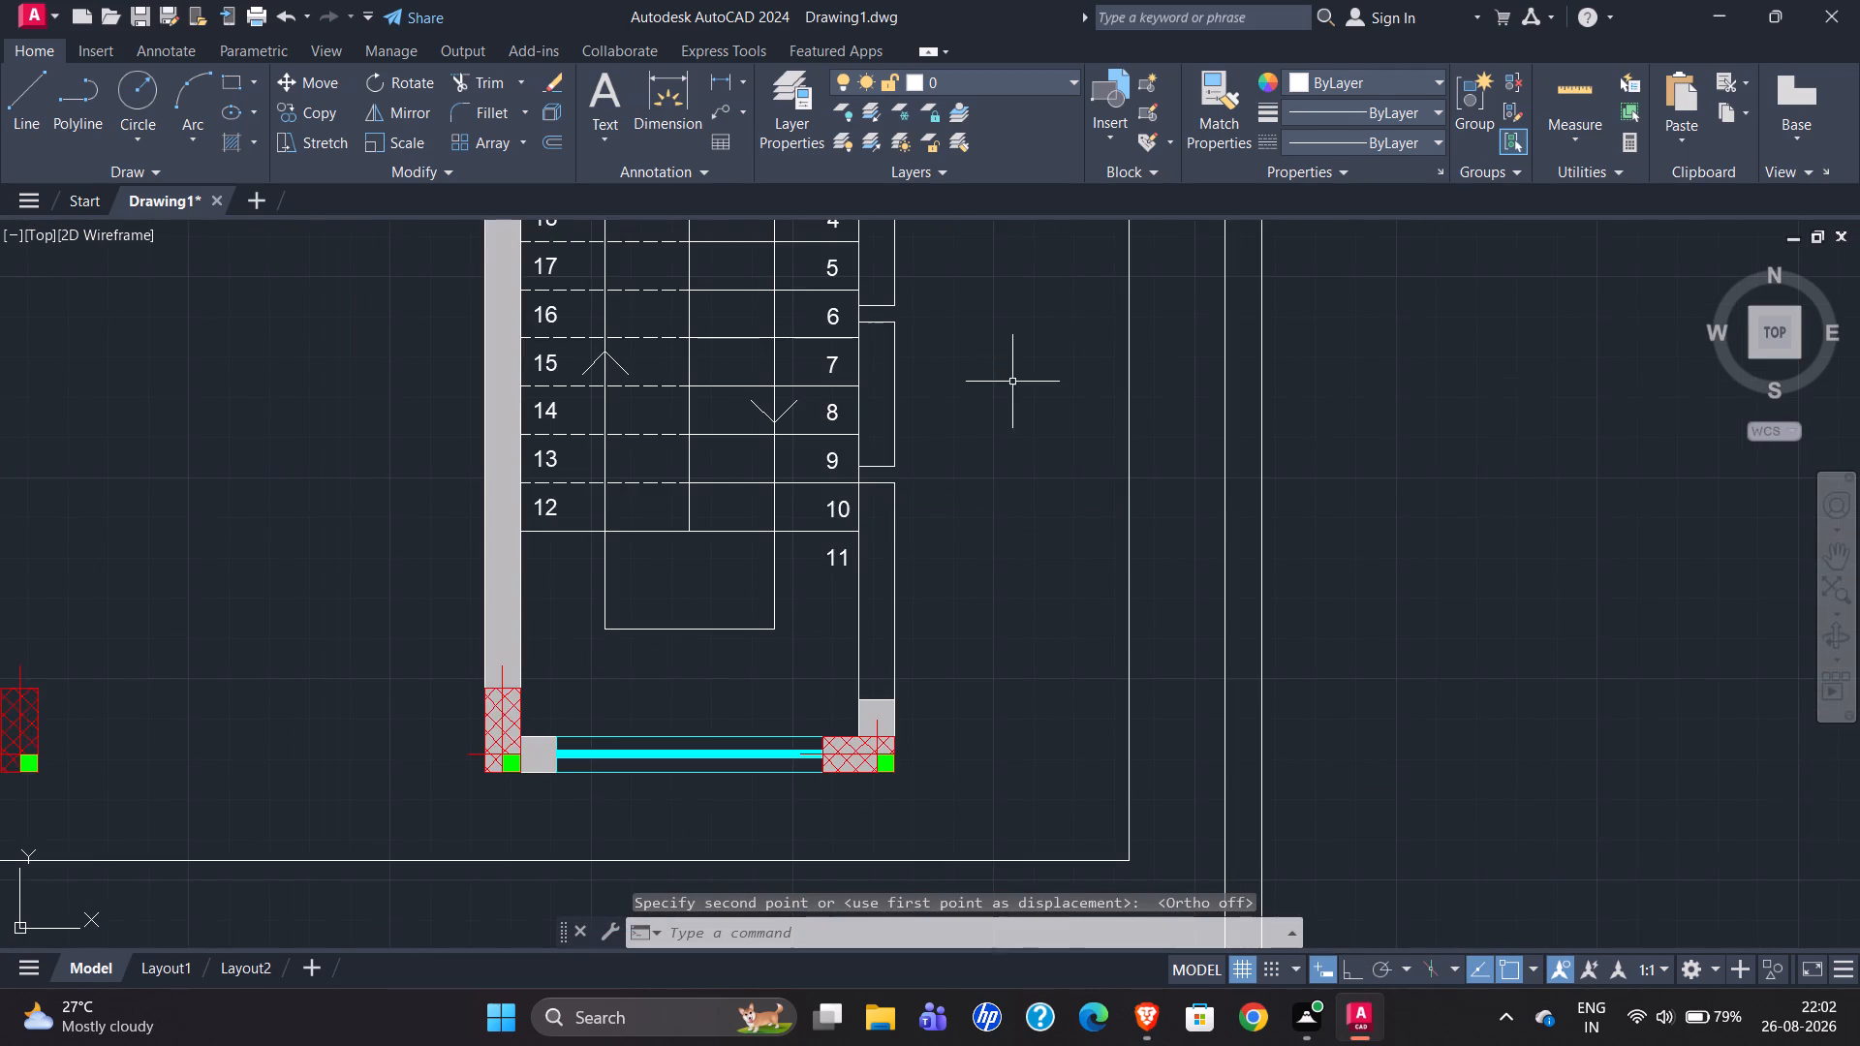
Move the downward arrowhead straight up along the right flight's walking line to beside the number 4.
scroll(795, 417, up, 3)
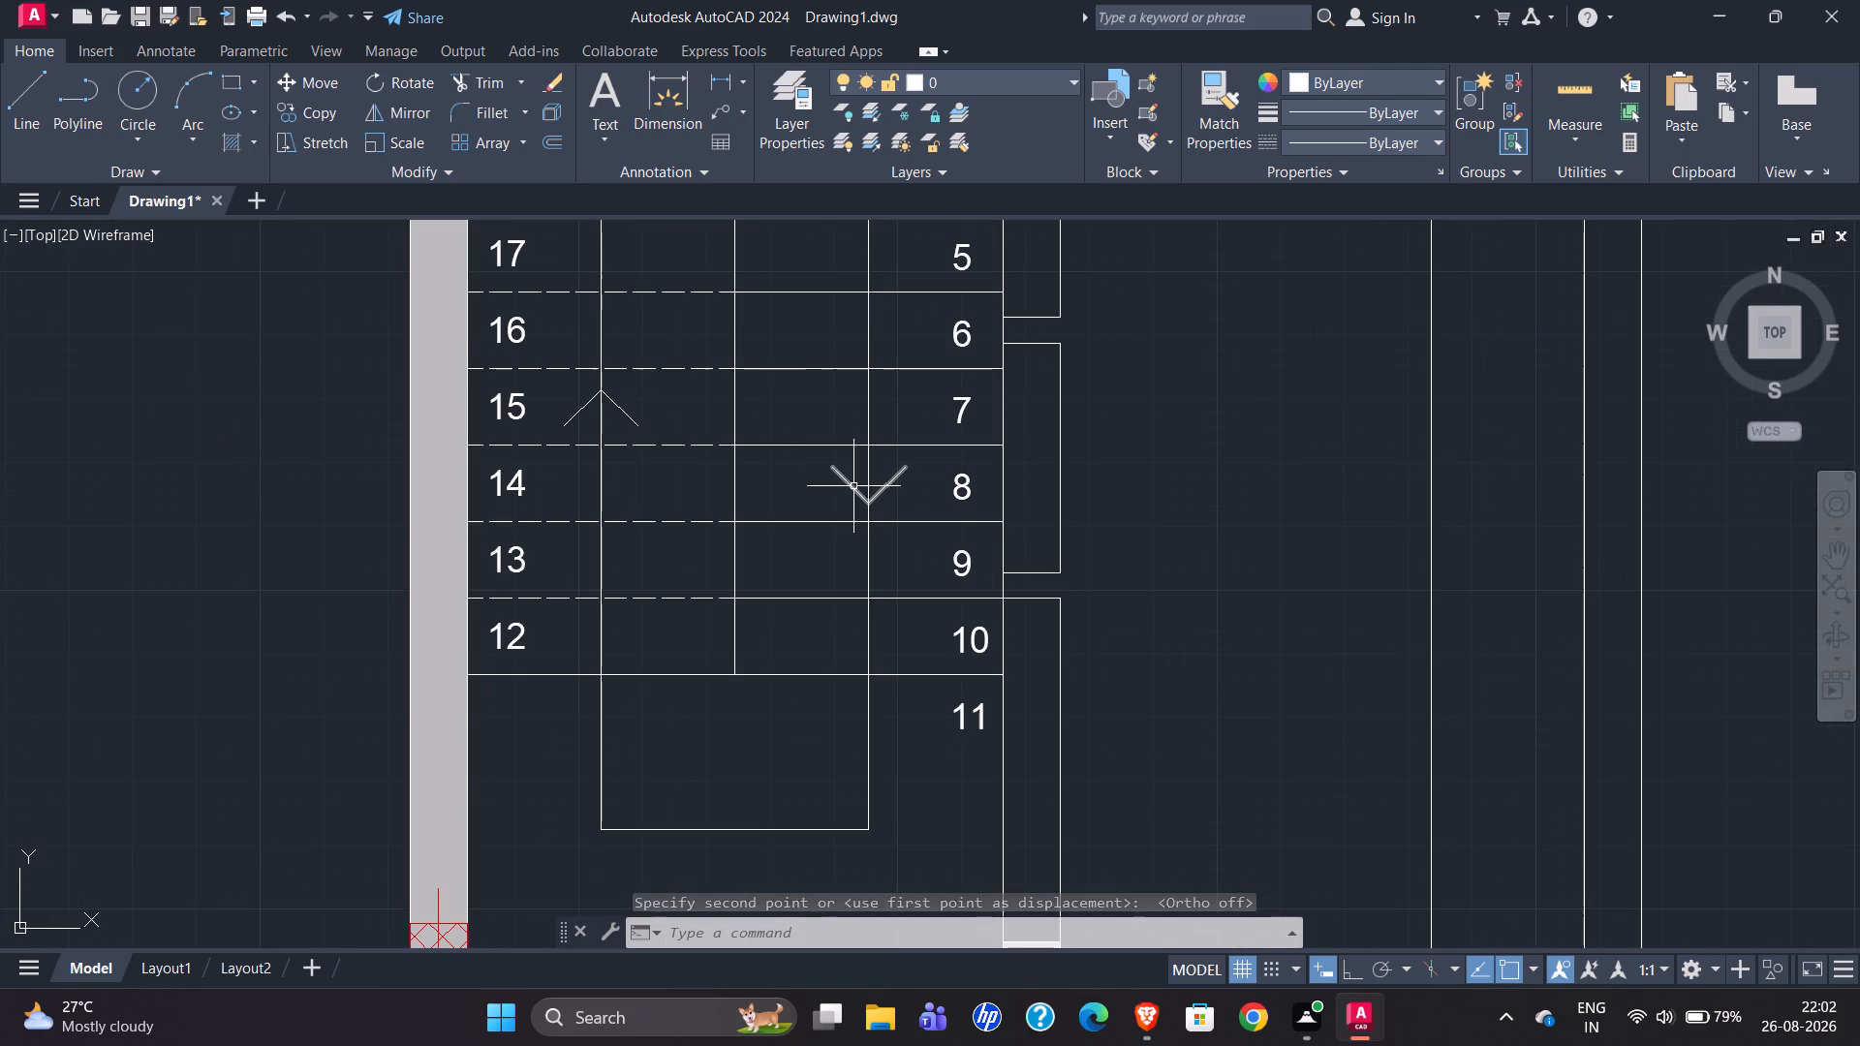
click(853, 486)
key(m)
key(Return)
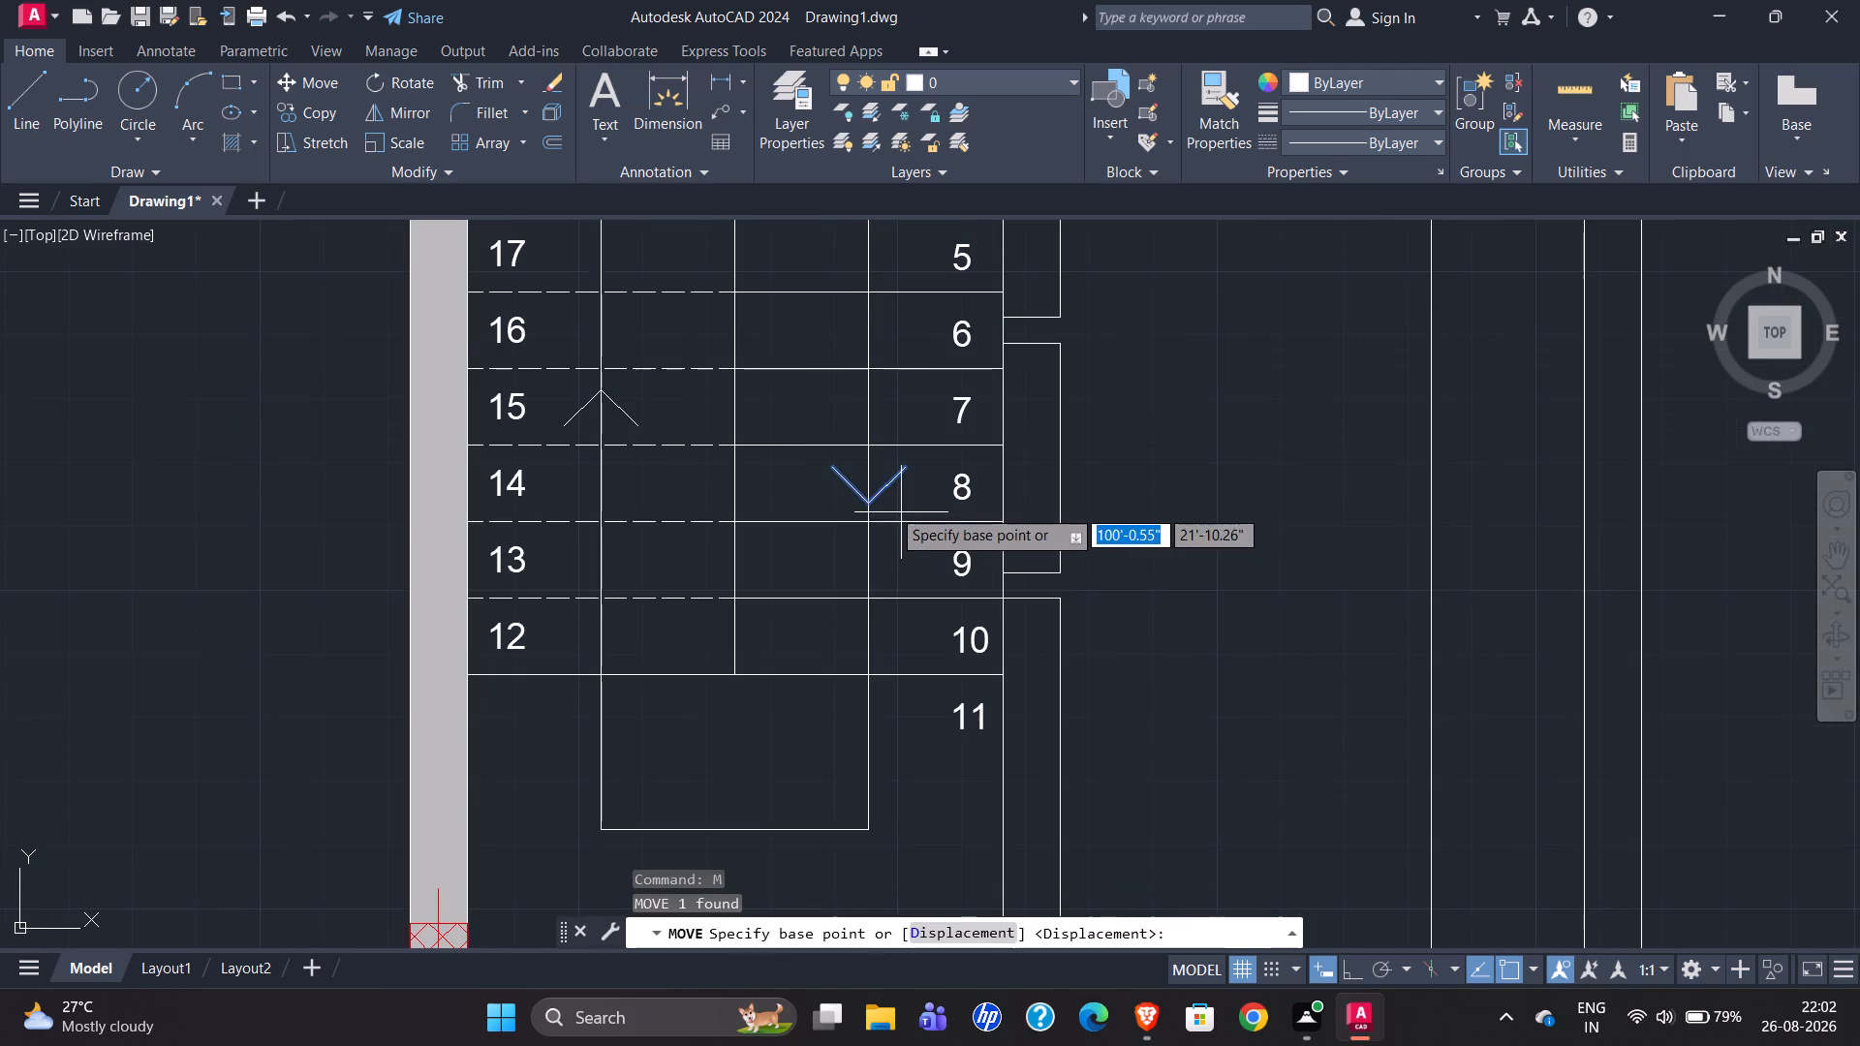
click(864, 503)
scroll(839, 369, down, 2)
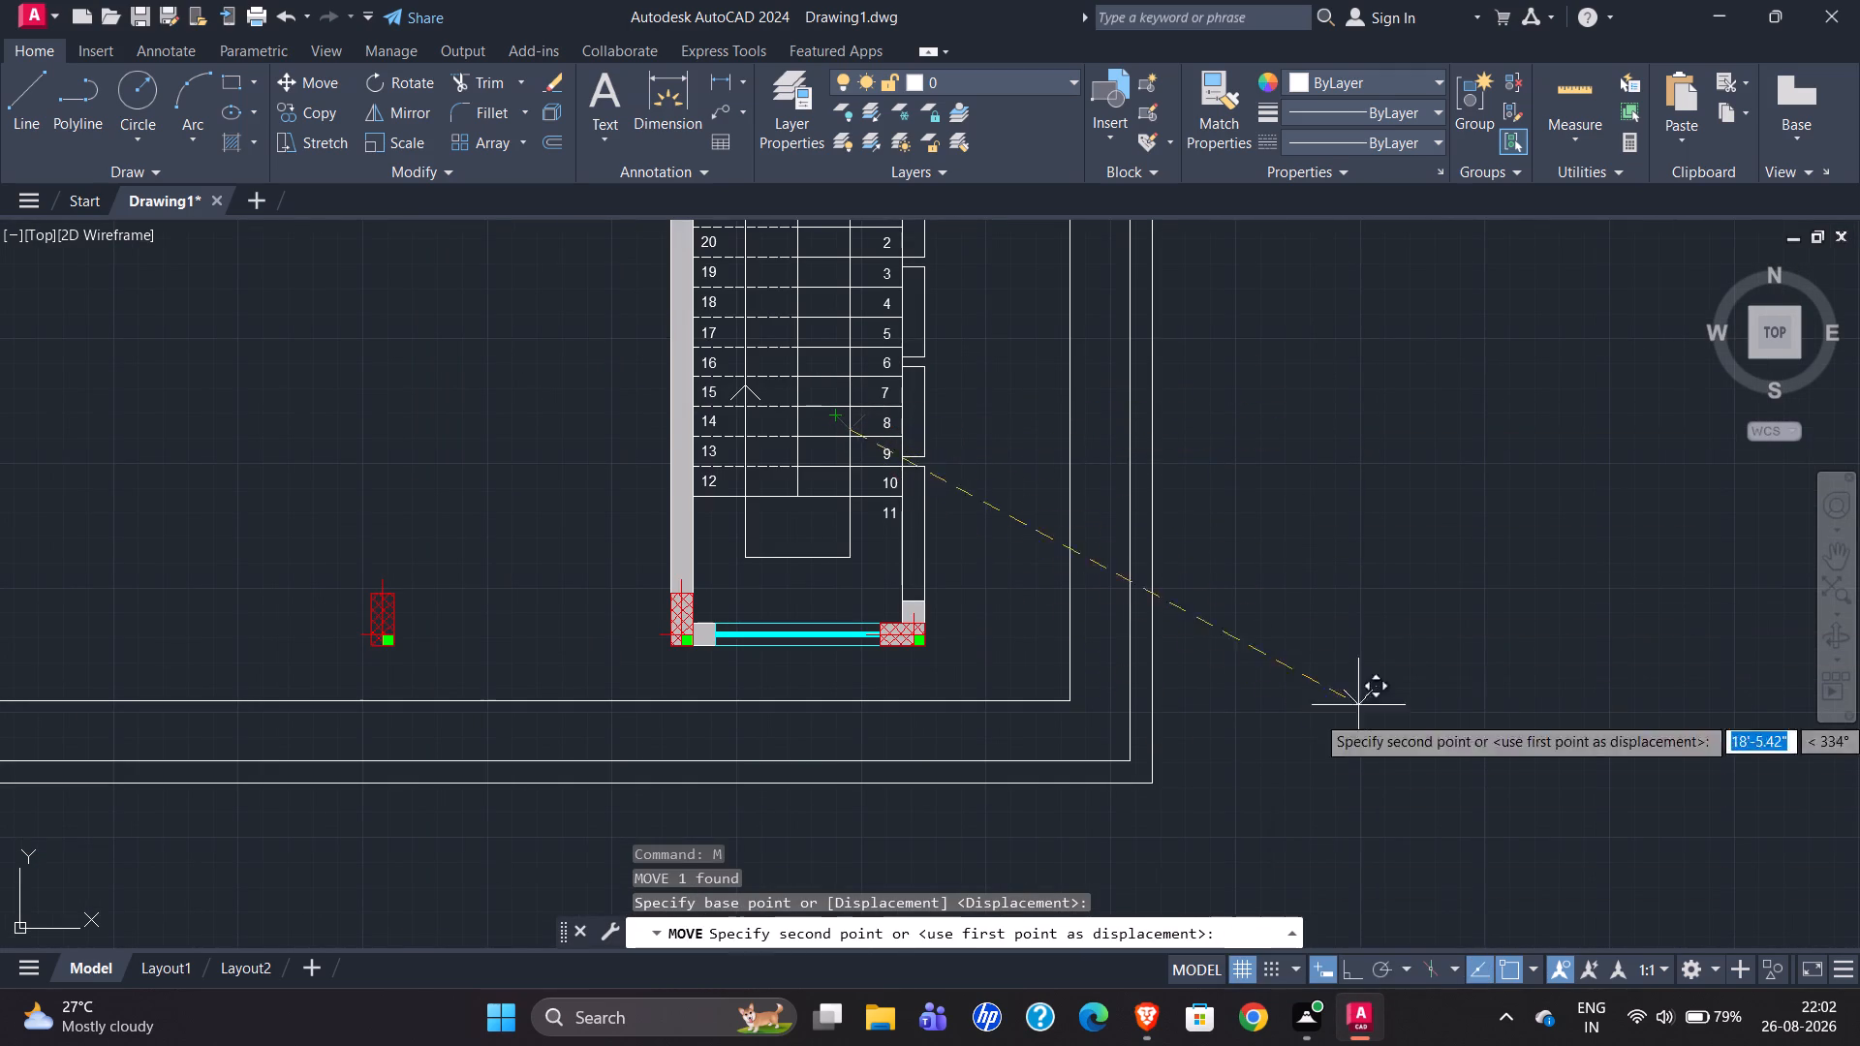
click(1356, 969)
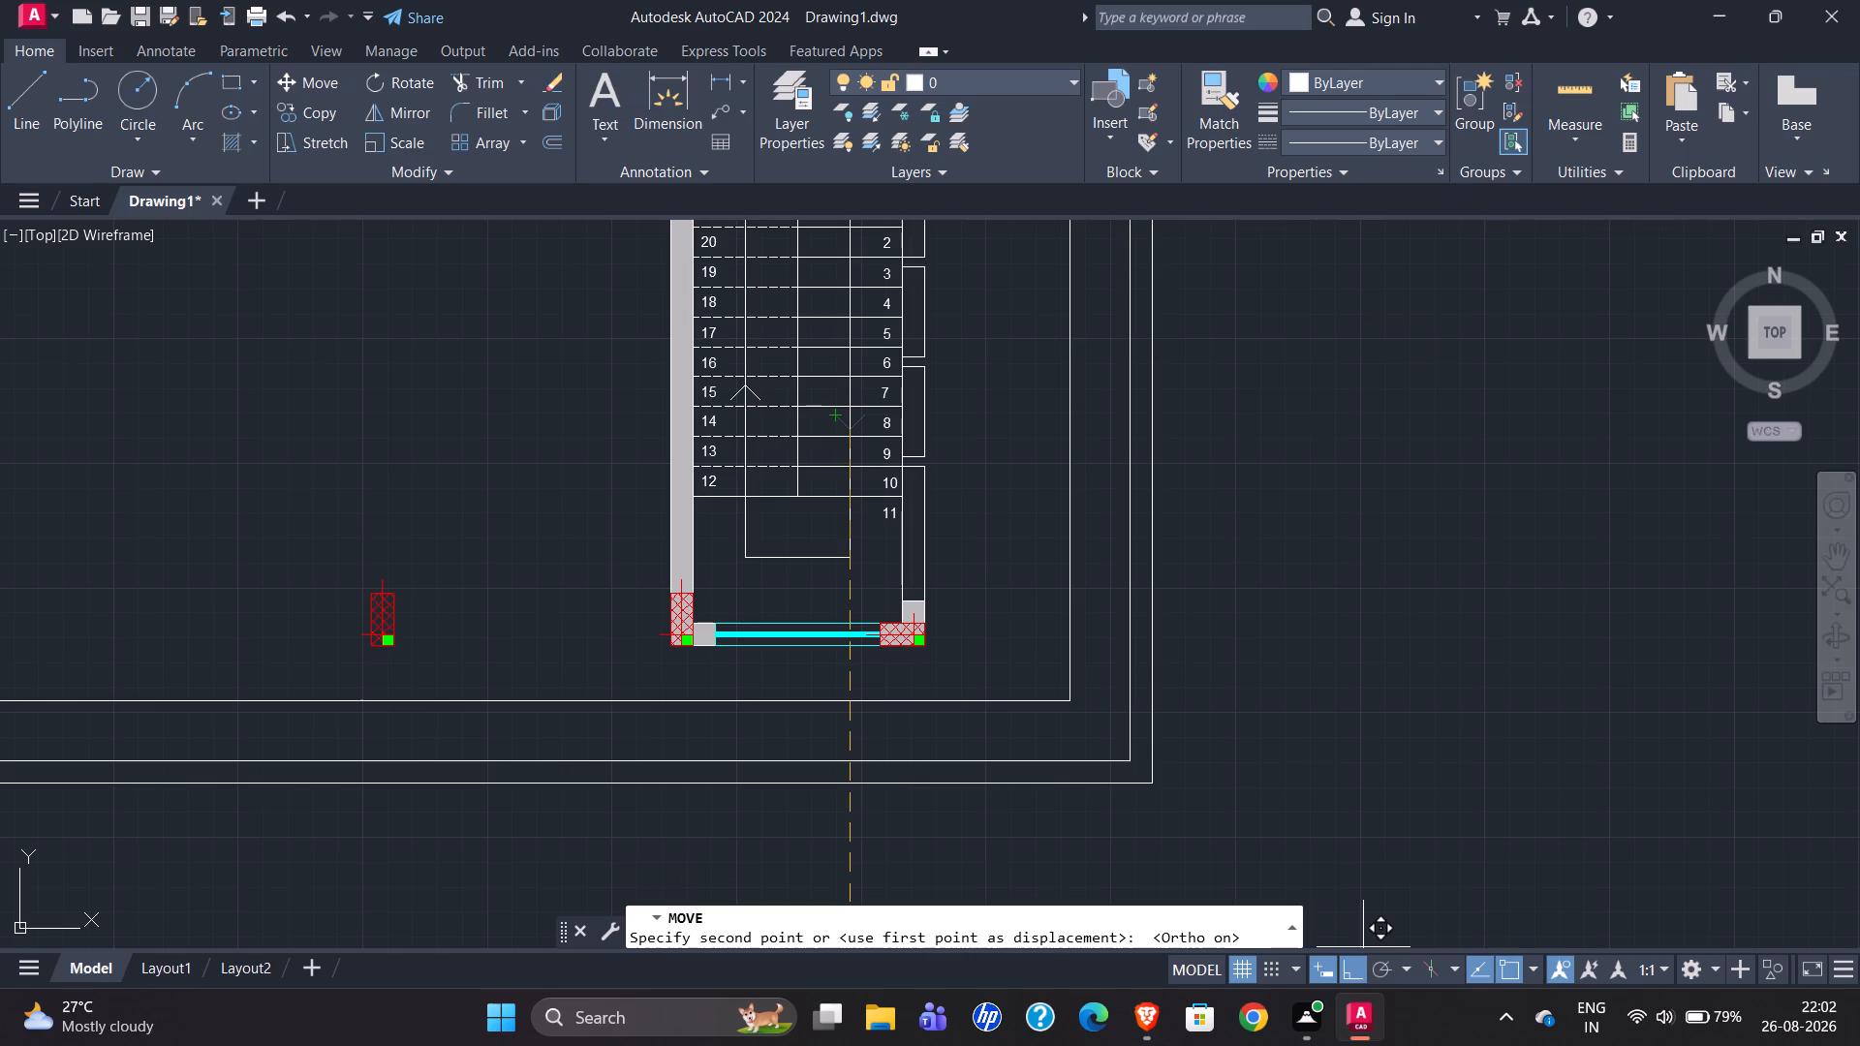
scroll(884, 299, up, 2)
click(795, 323)
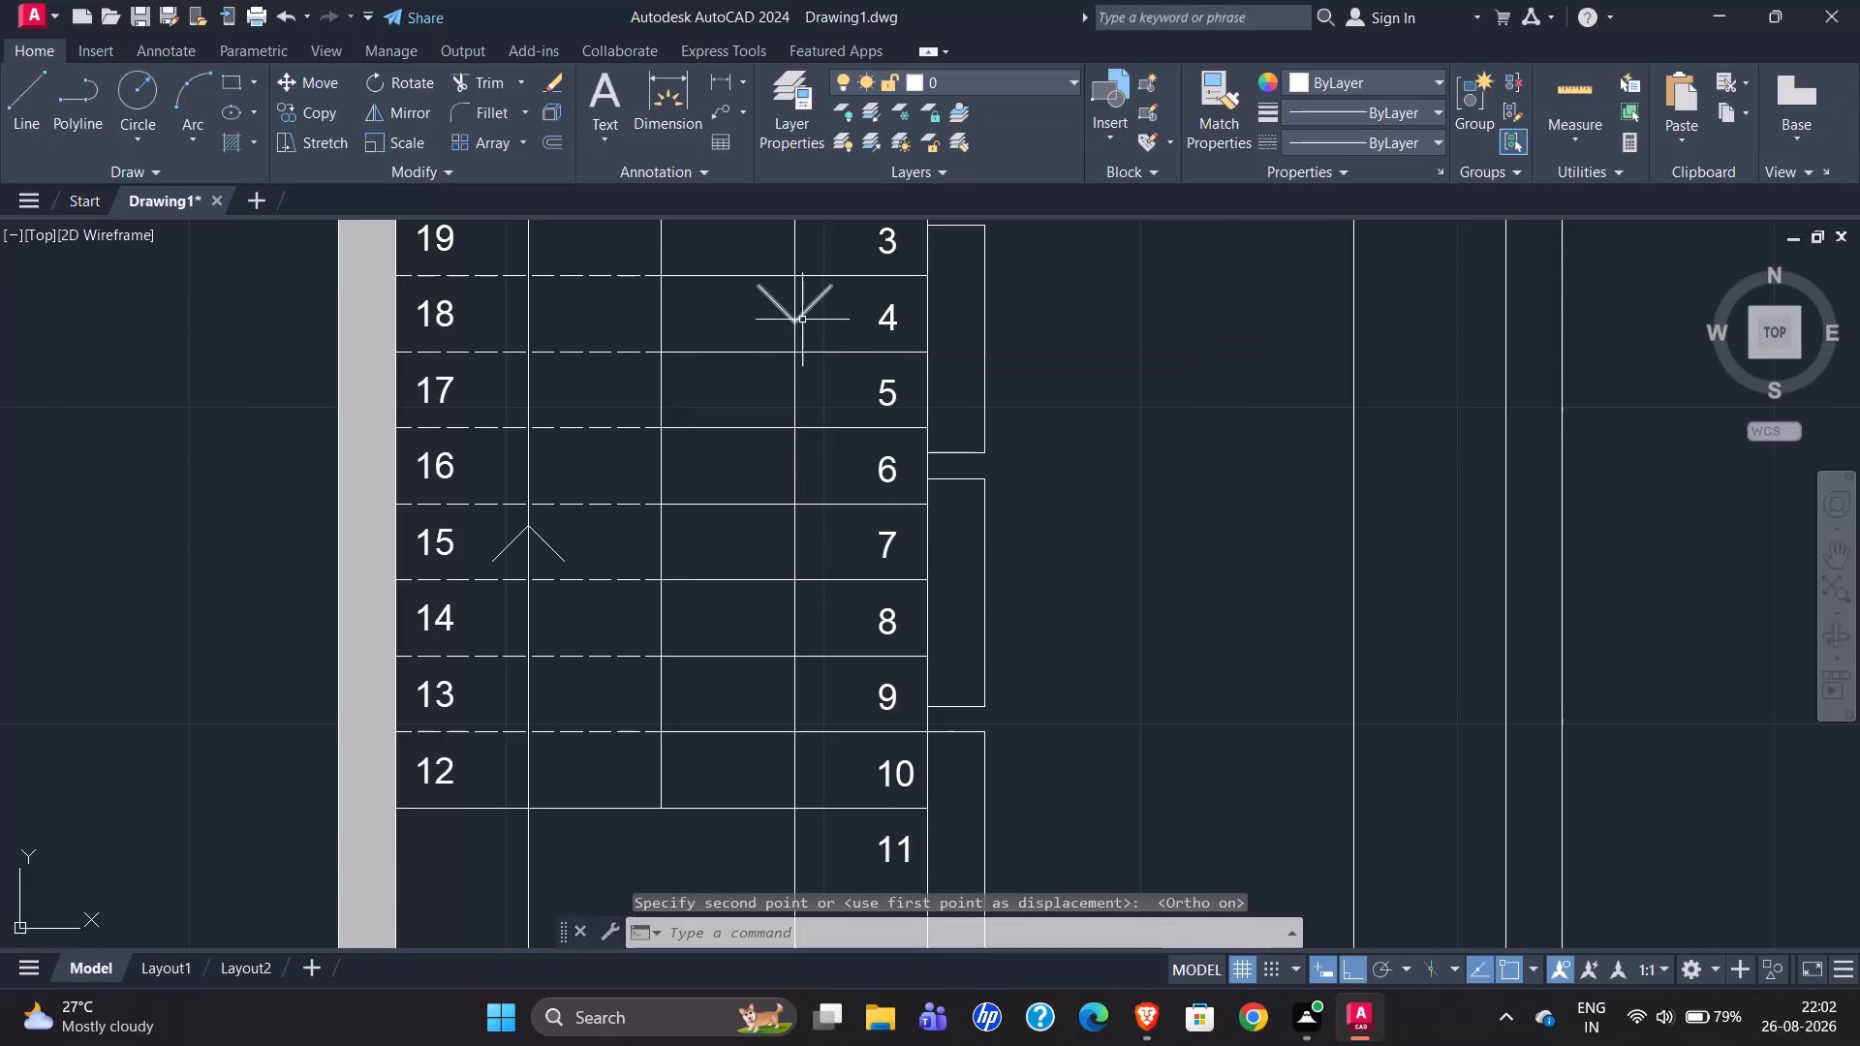
Add the multiline text "UP" at 4" height above the top end of the right flight's walking line, following the reference stair.
scroll(829, 464, down, 2)
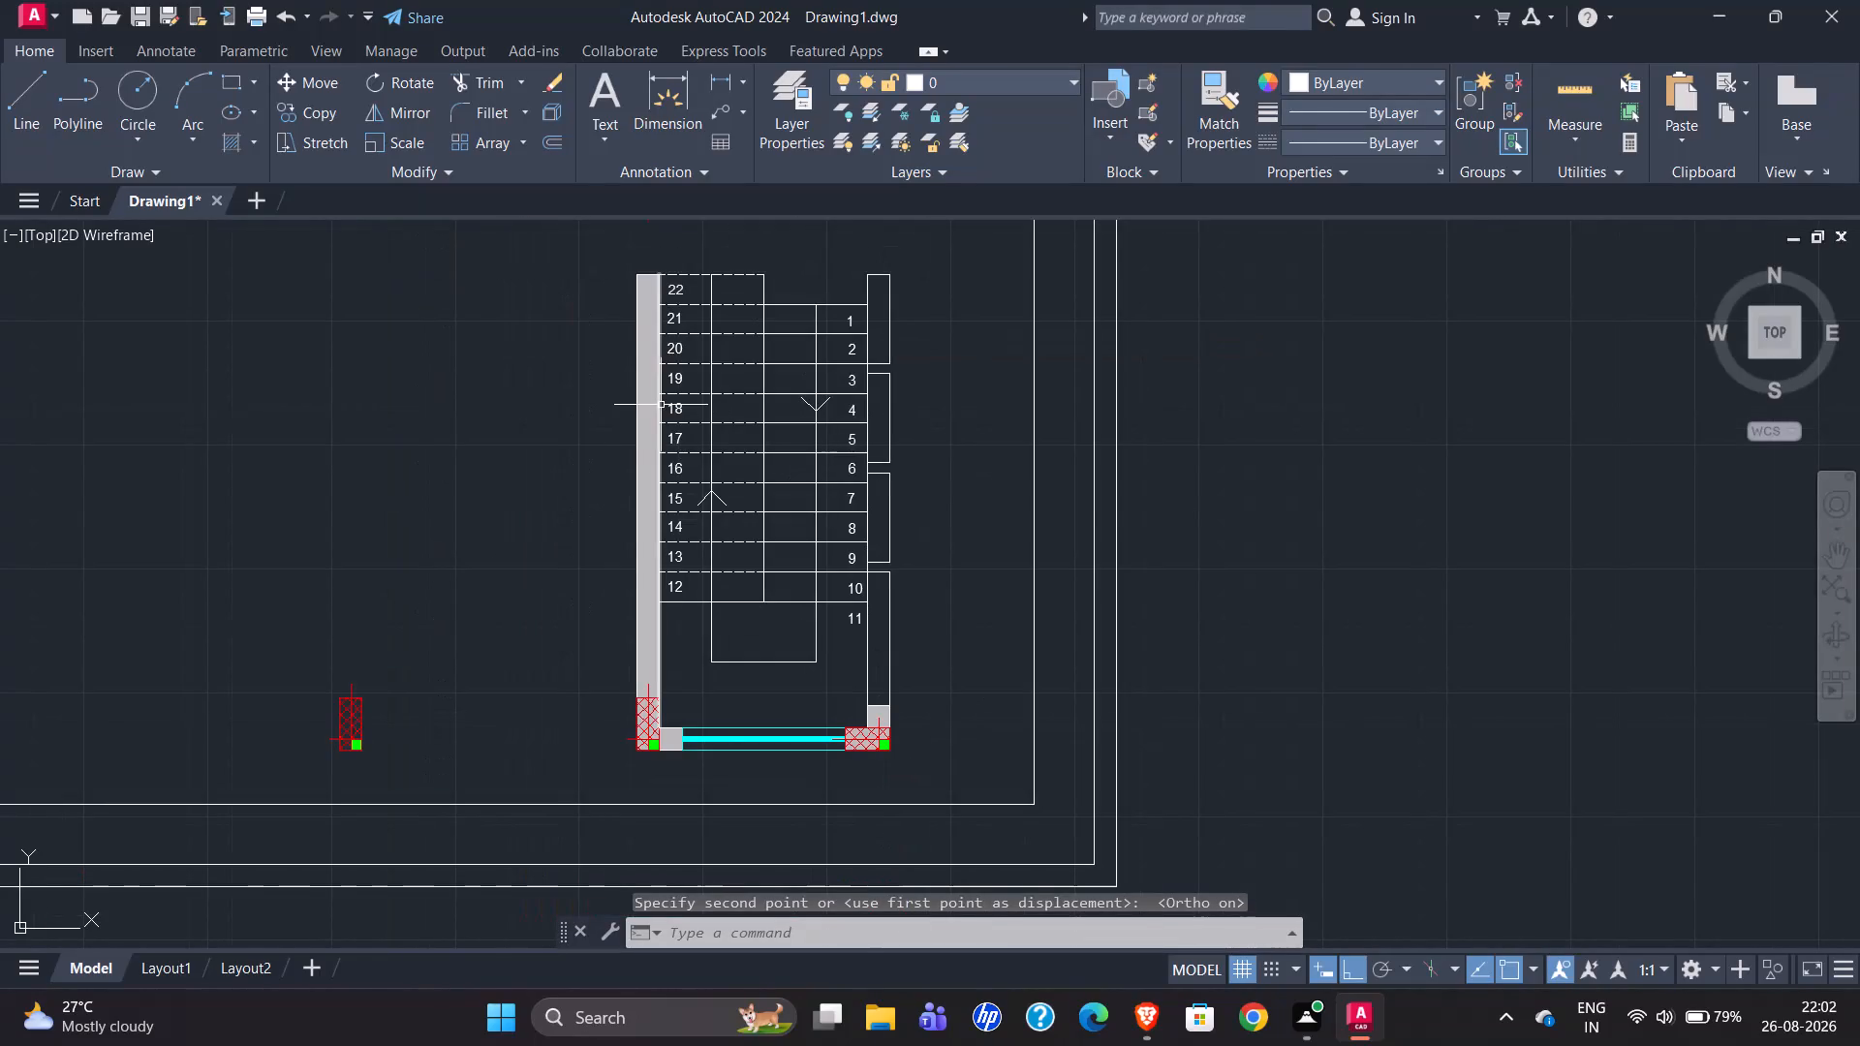
scroll(1072, 569, down, 3)
scroll(783, 596, down, 1)
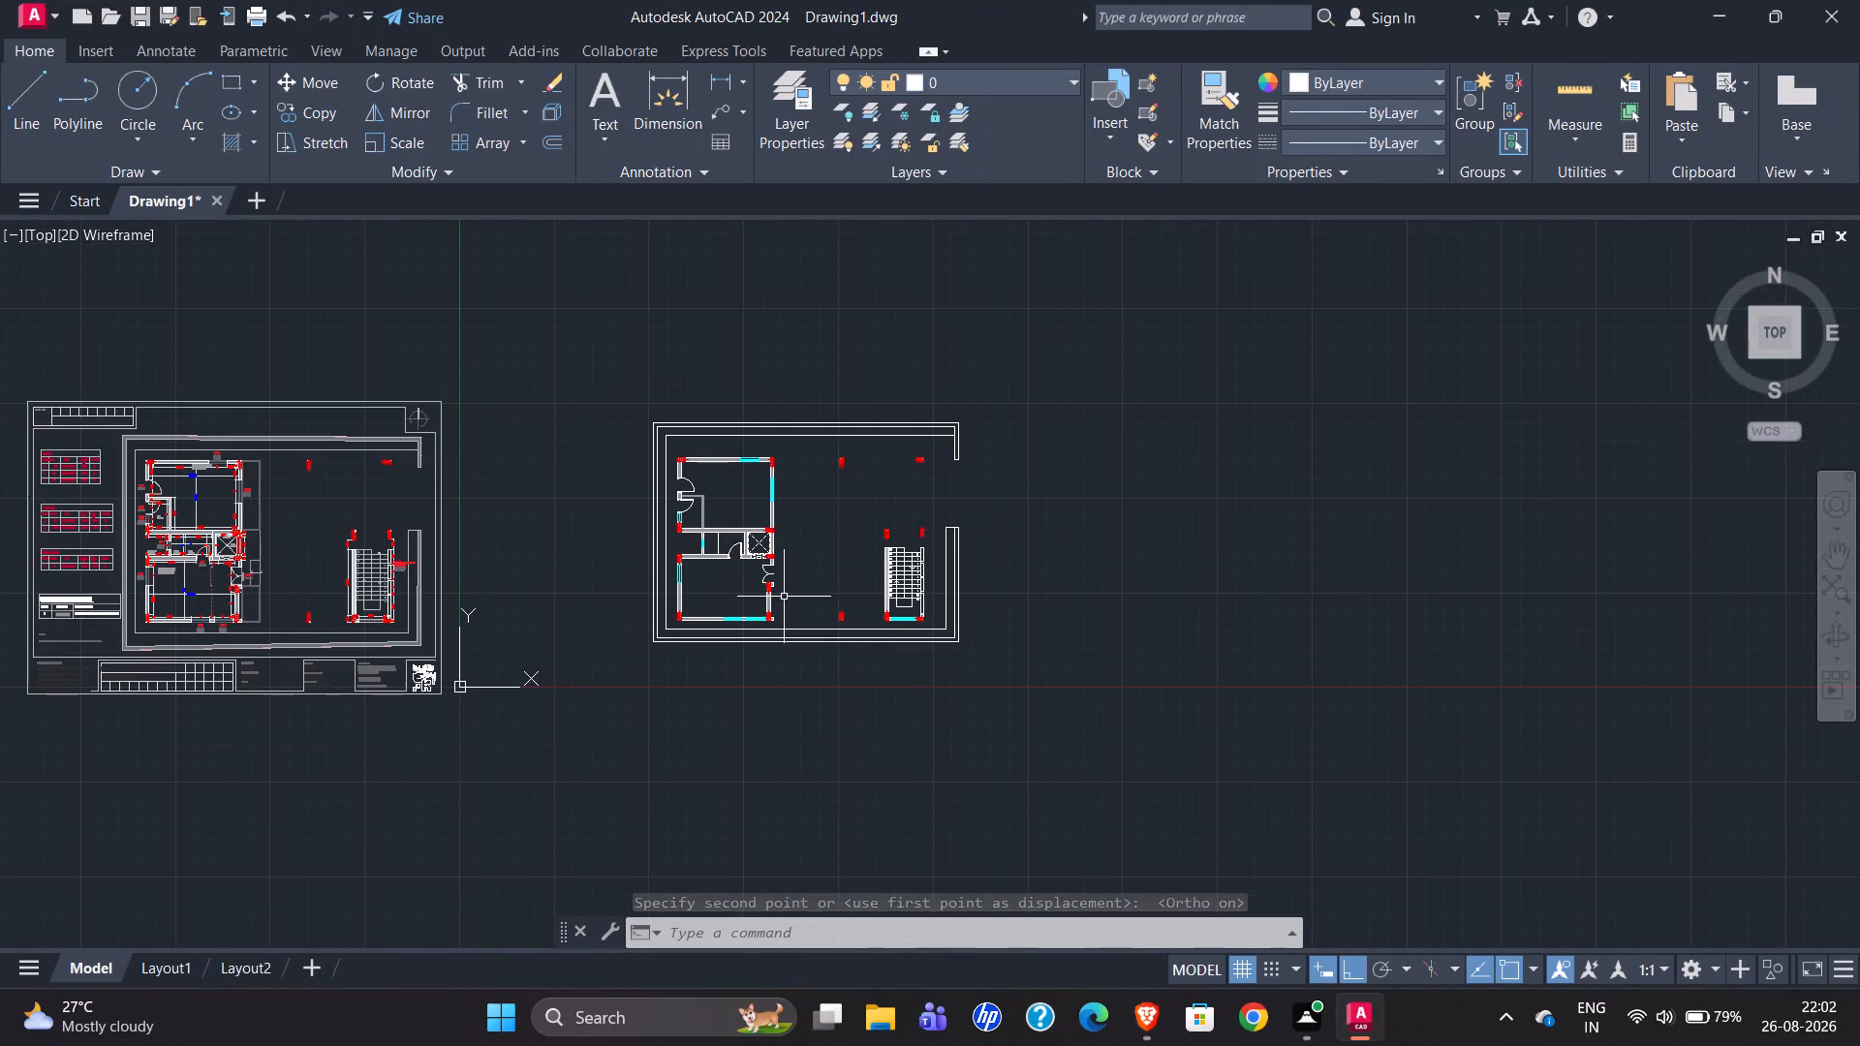
scroll(350, 569, up, 4)
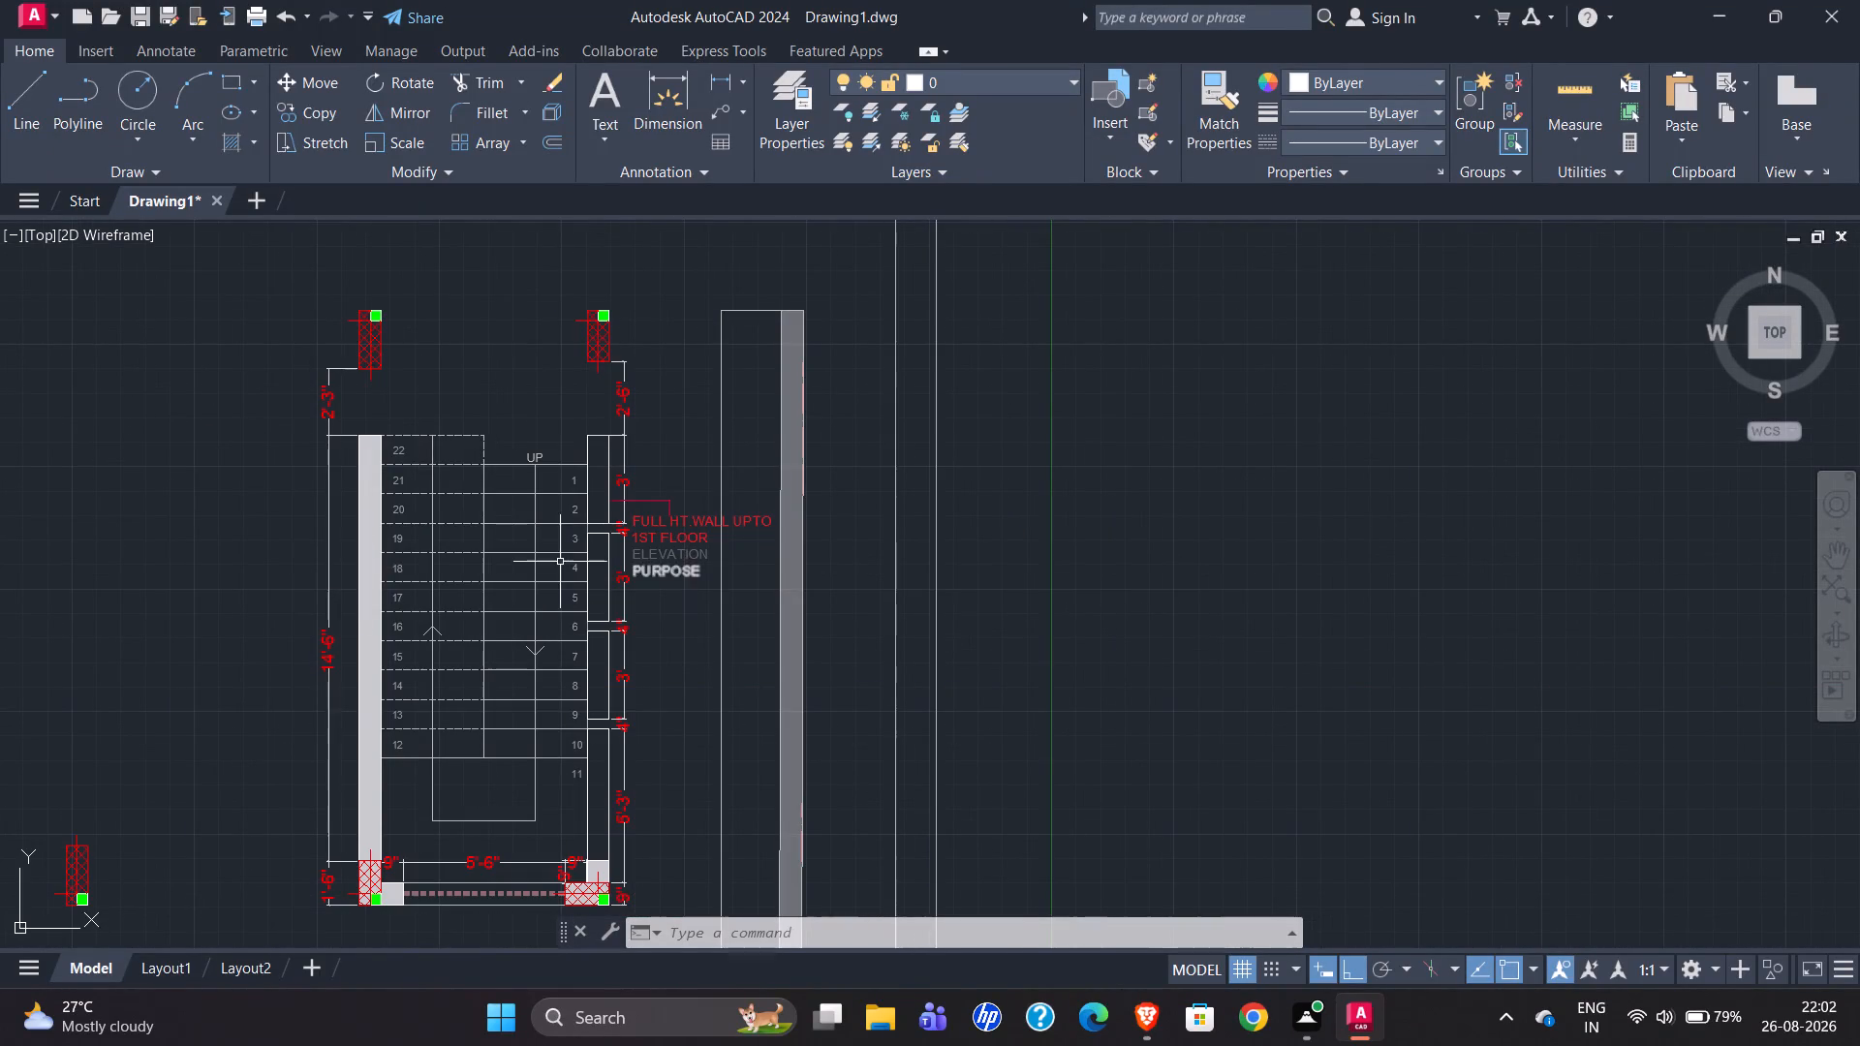
scroll(156, 613, down, 3)
scroll(1069, 553, up, 4)
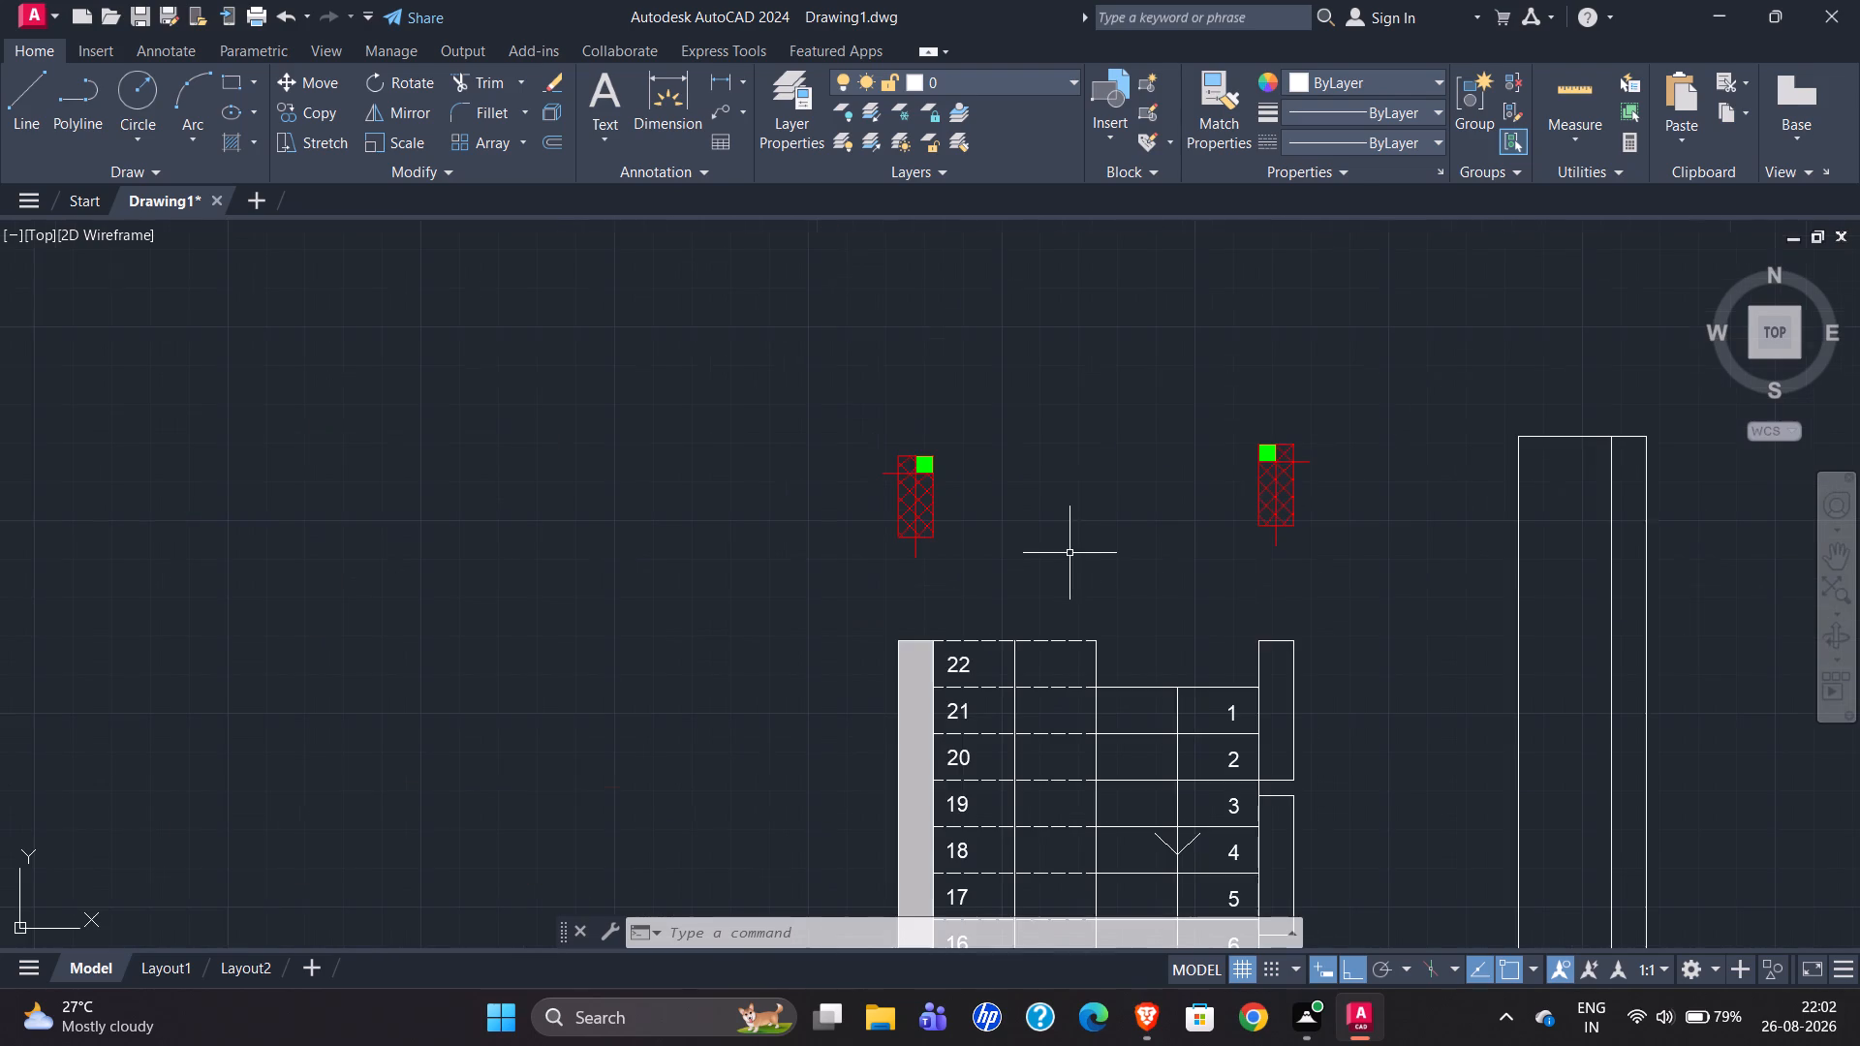
scroll(1221, 668, up, 2)
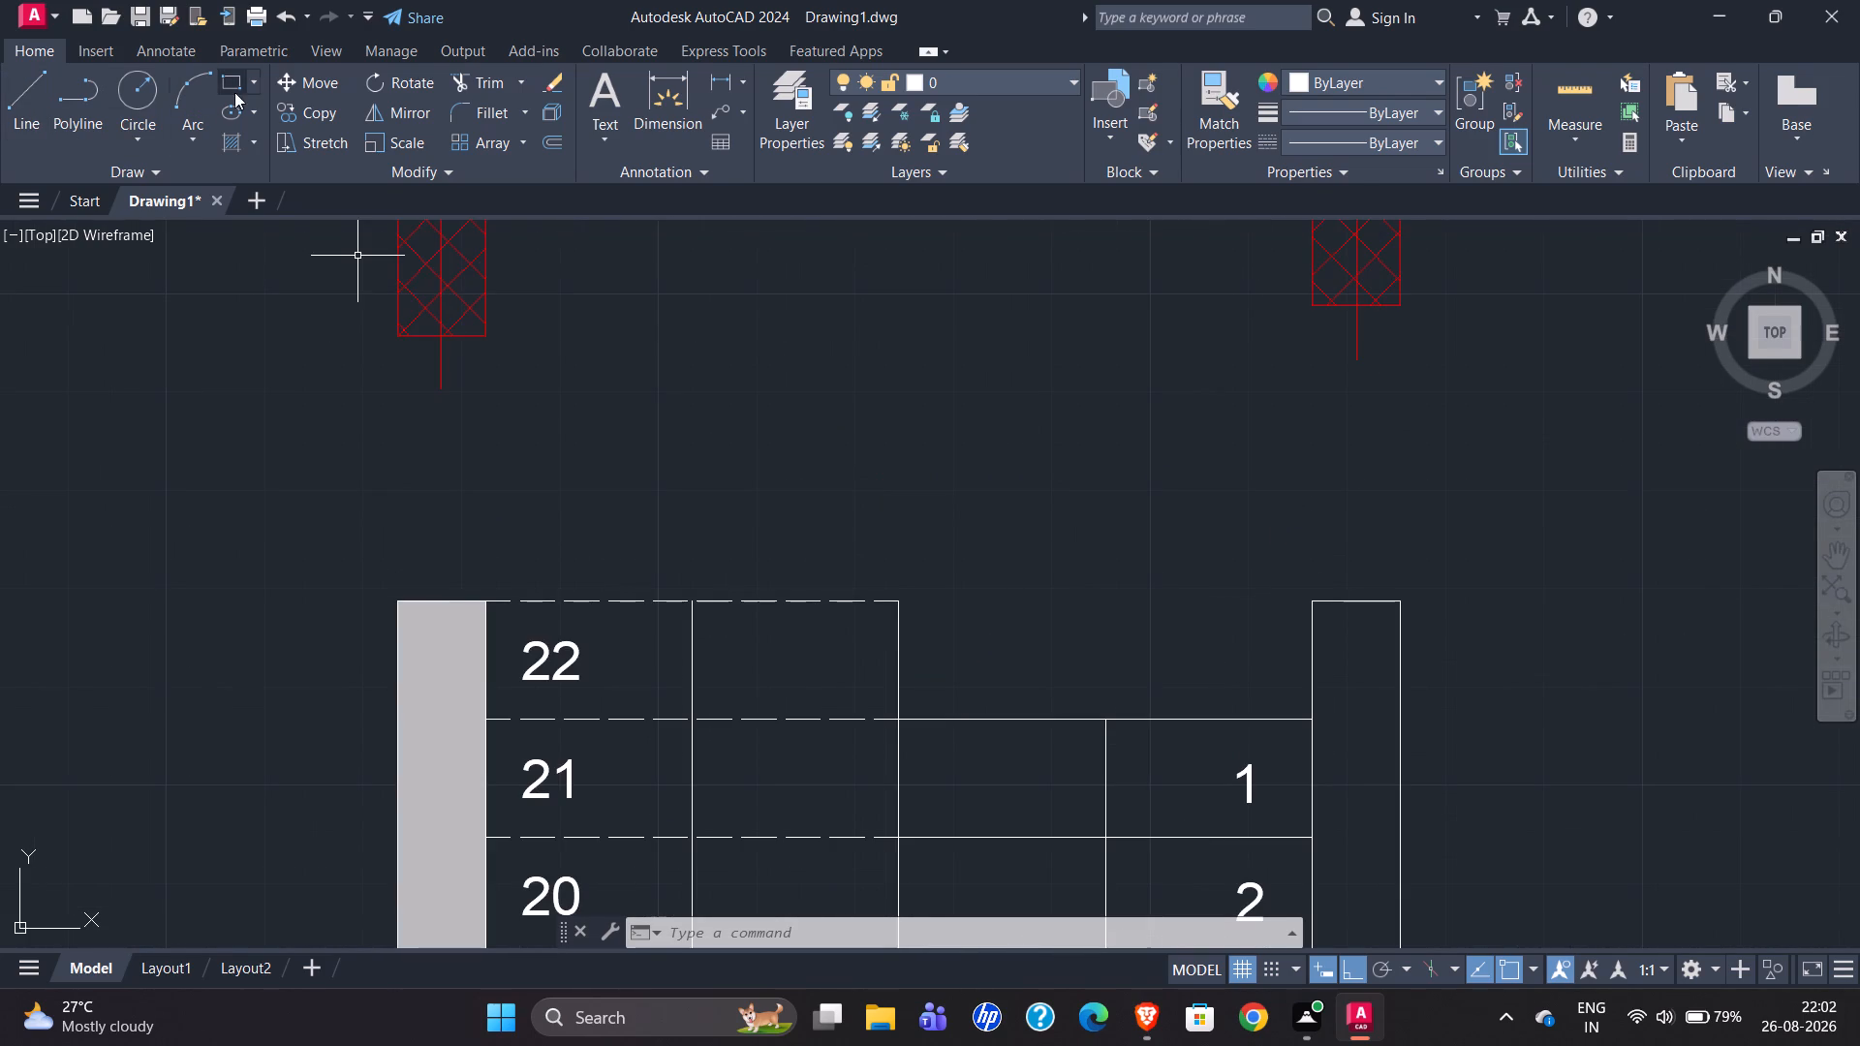
click(163, 56)
click(61, 87)
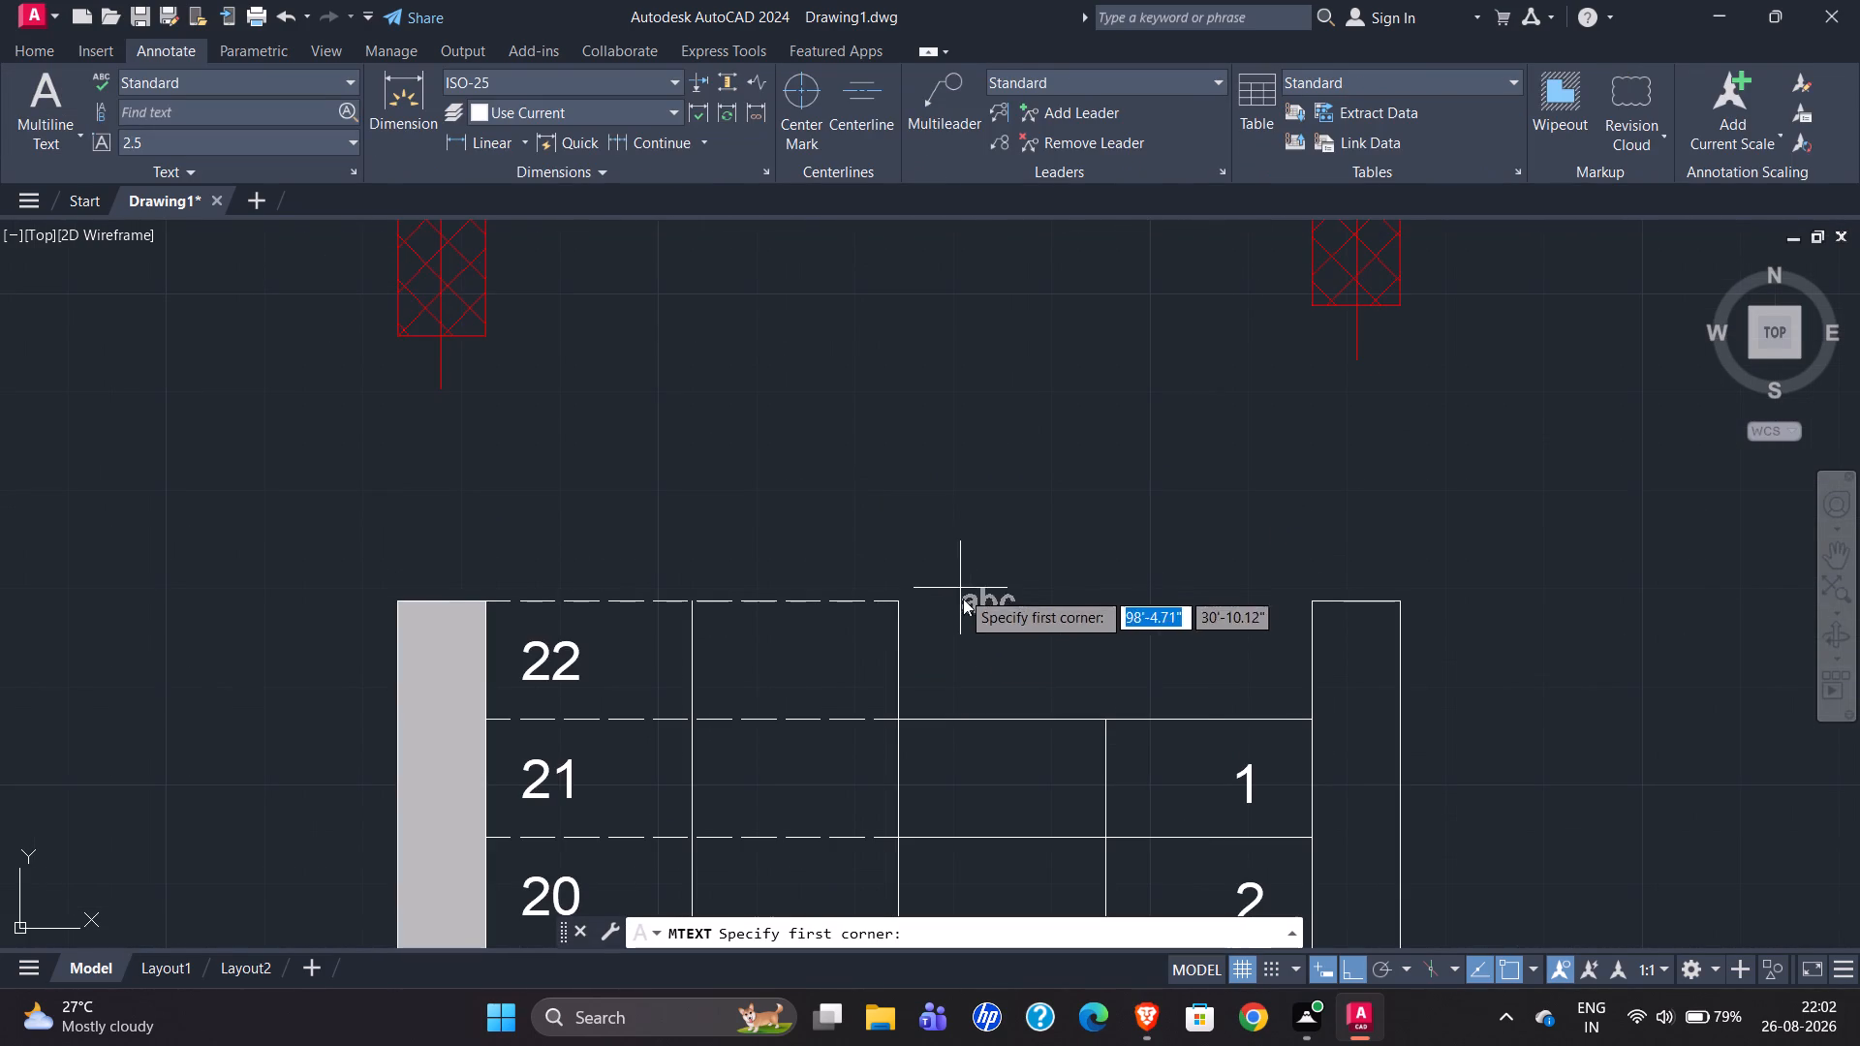
click(1048, 623)
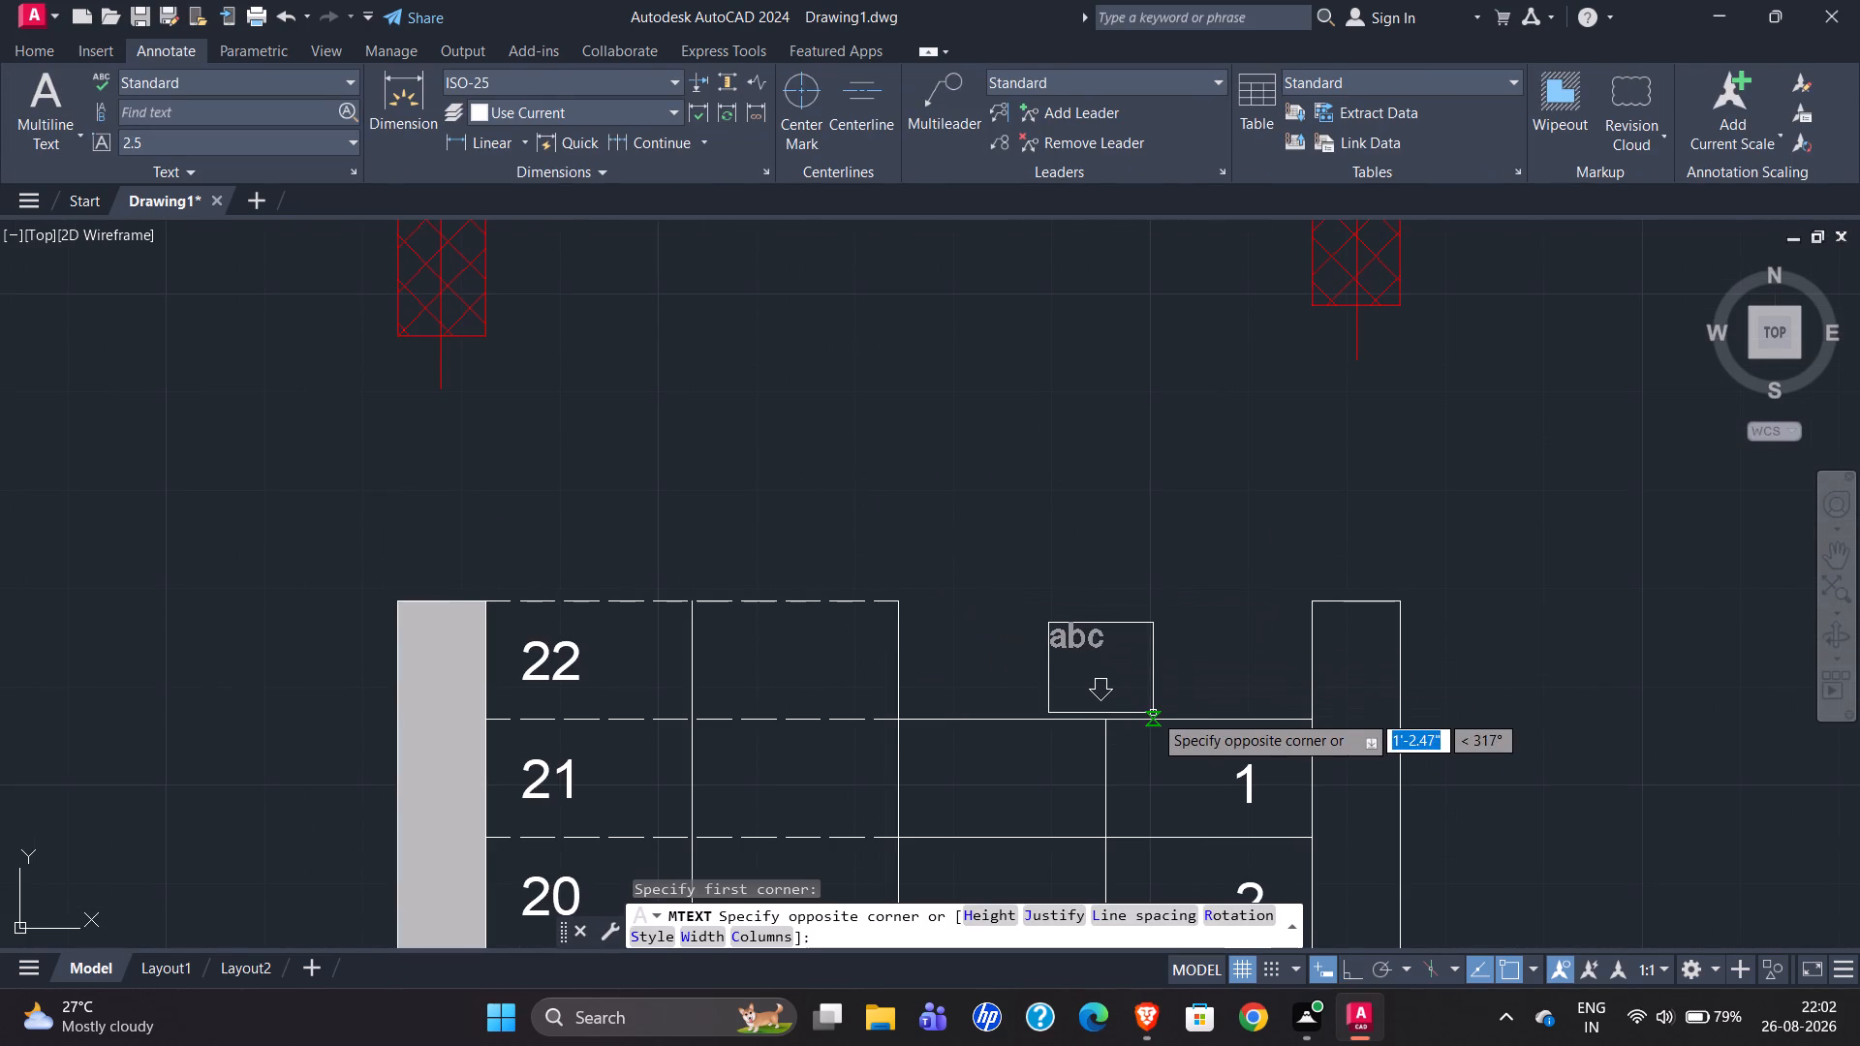
click(1153, 713)
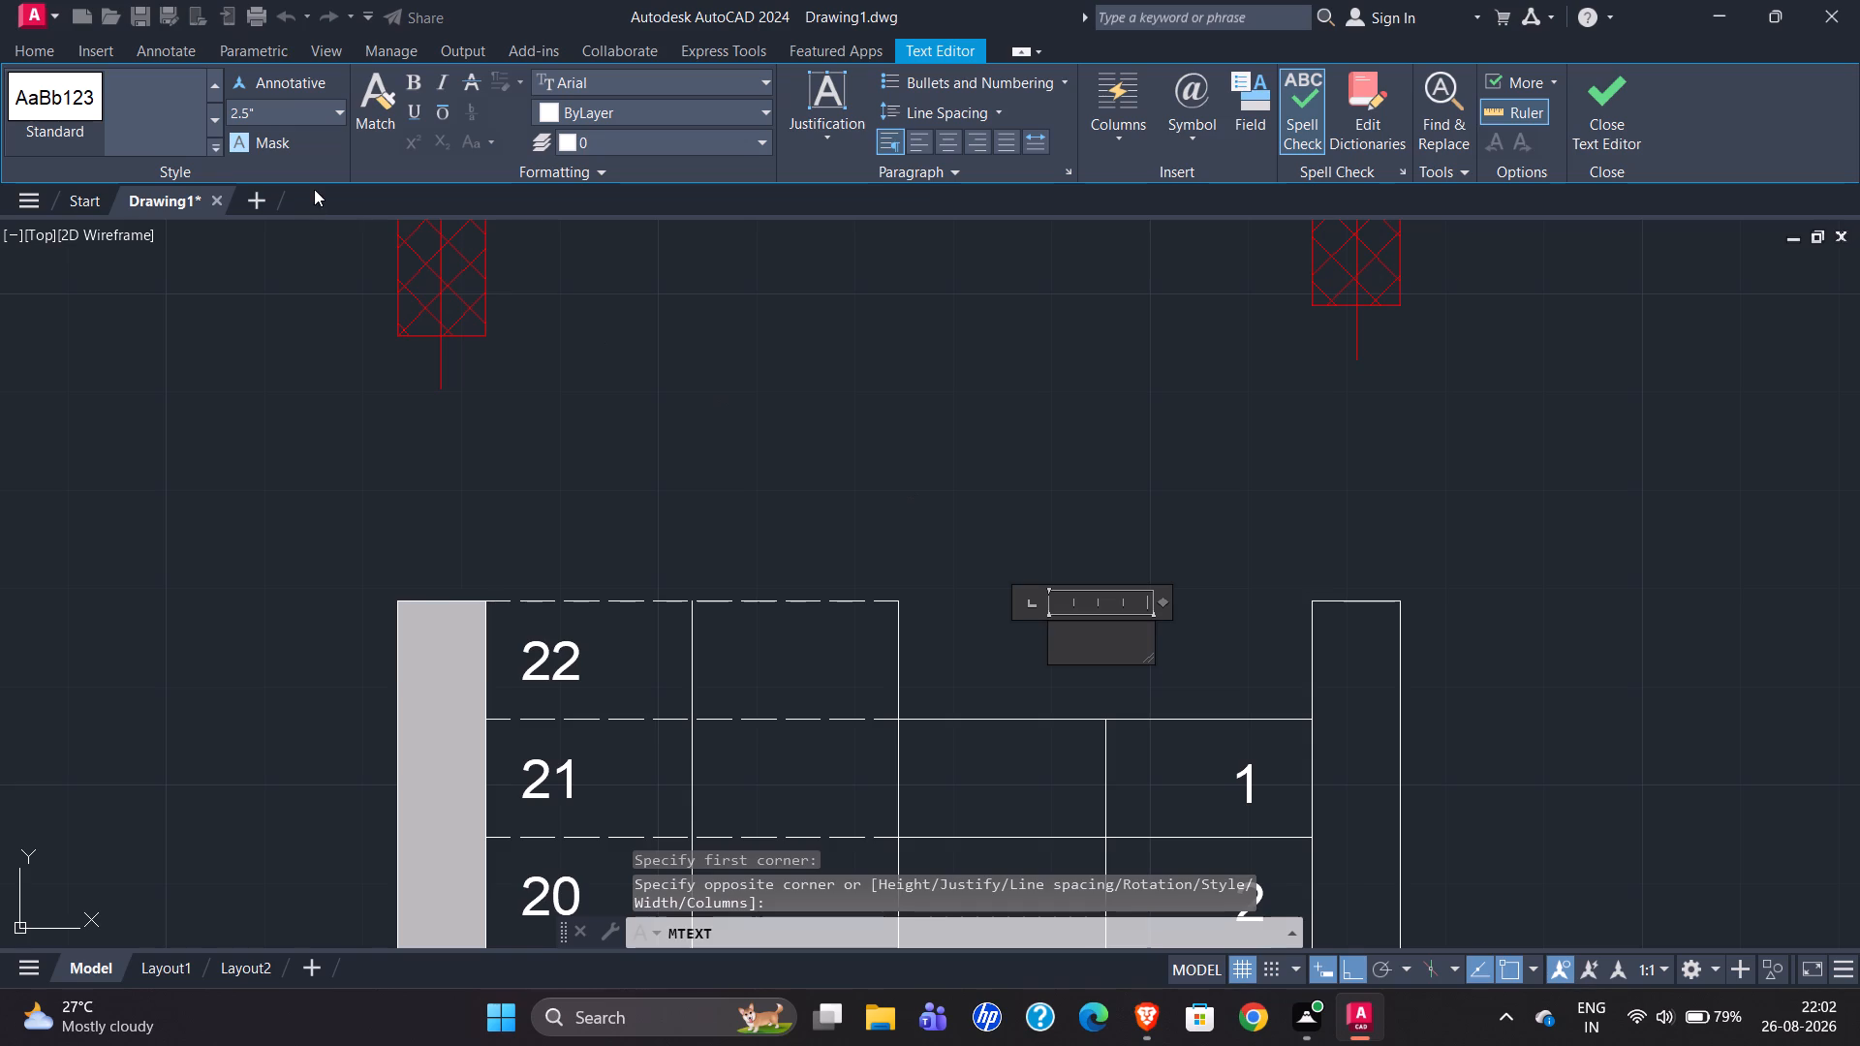
click(337, 109)
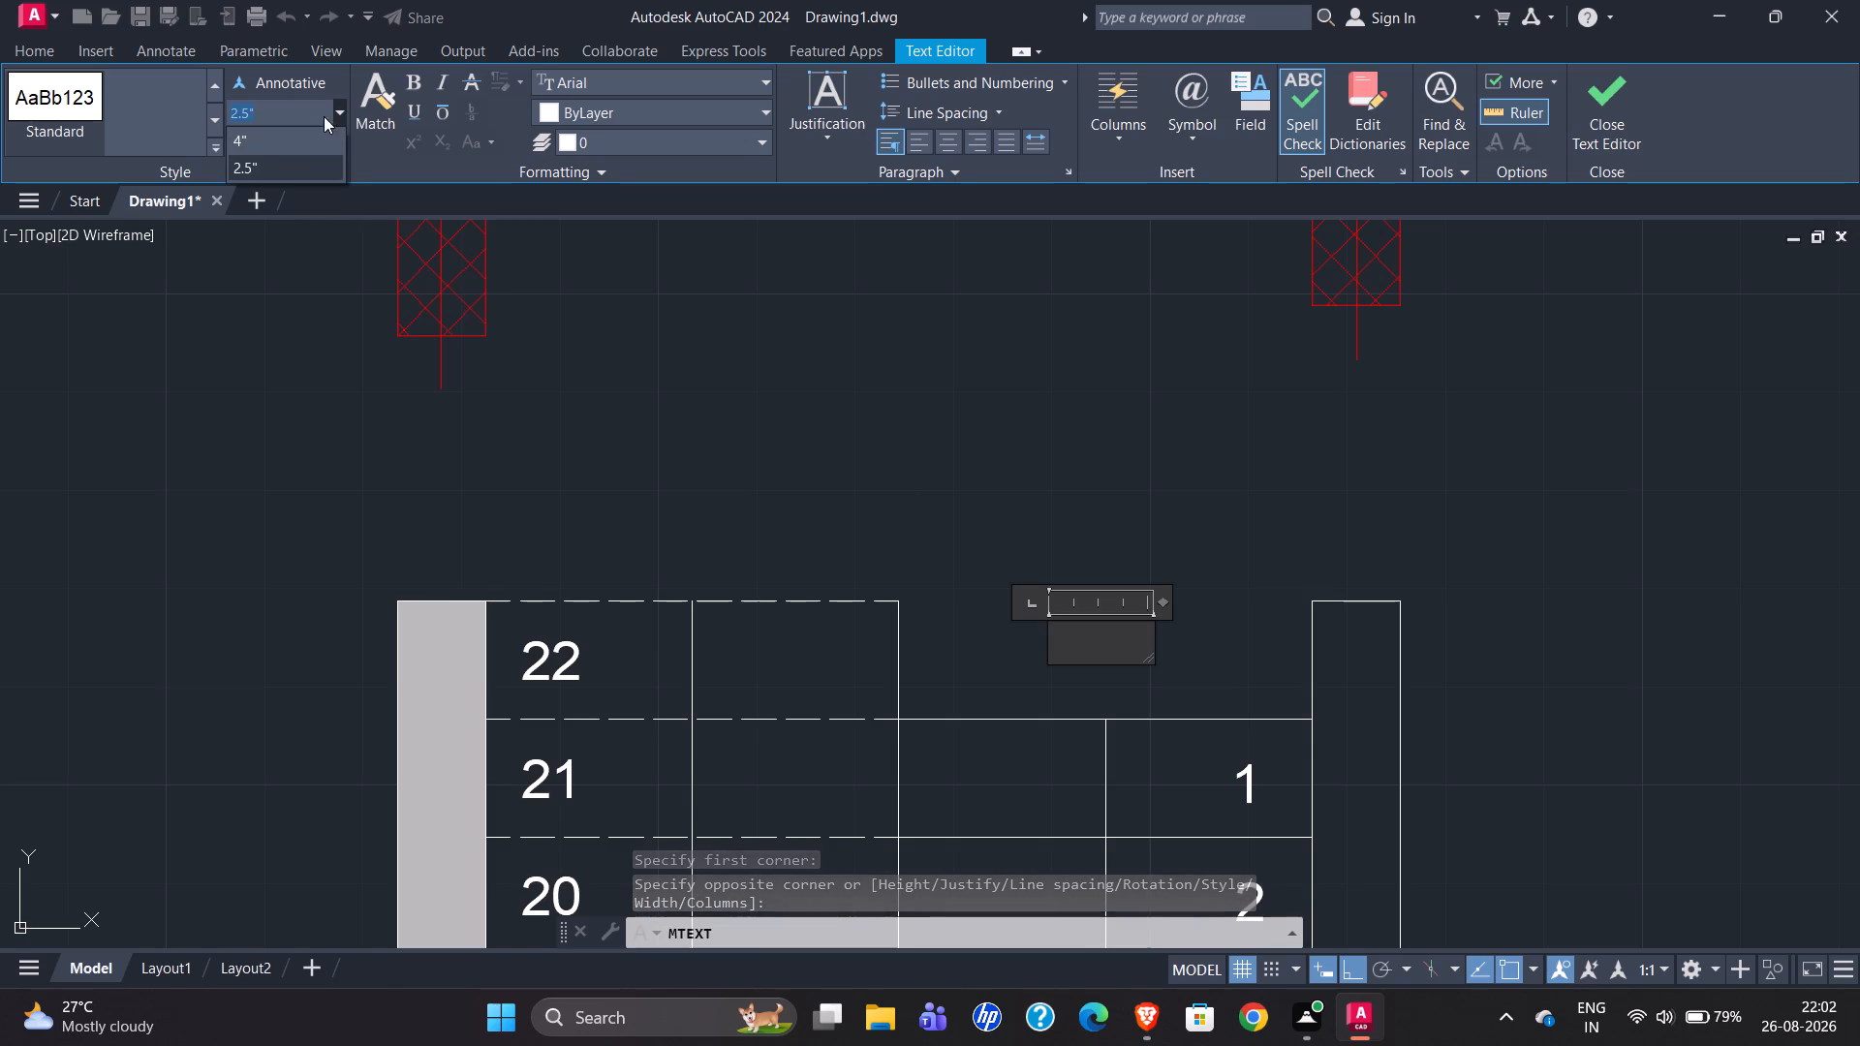
click(292, 147)
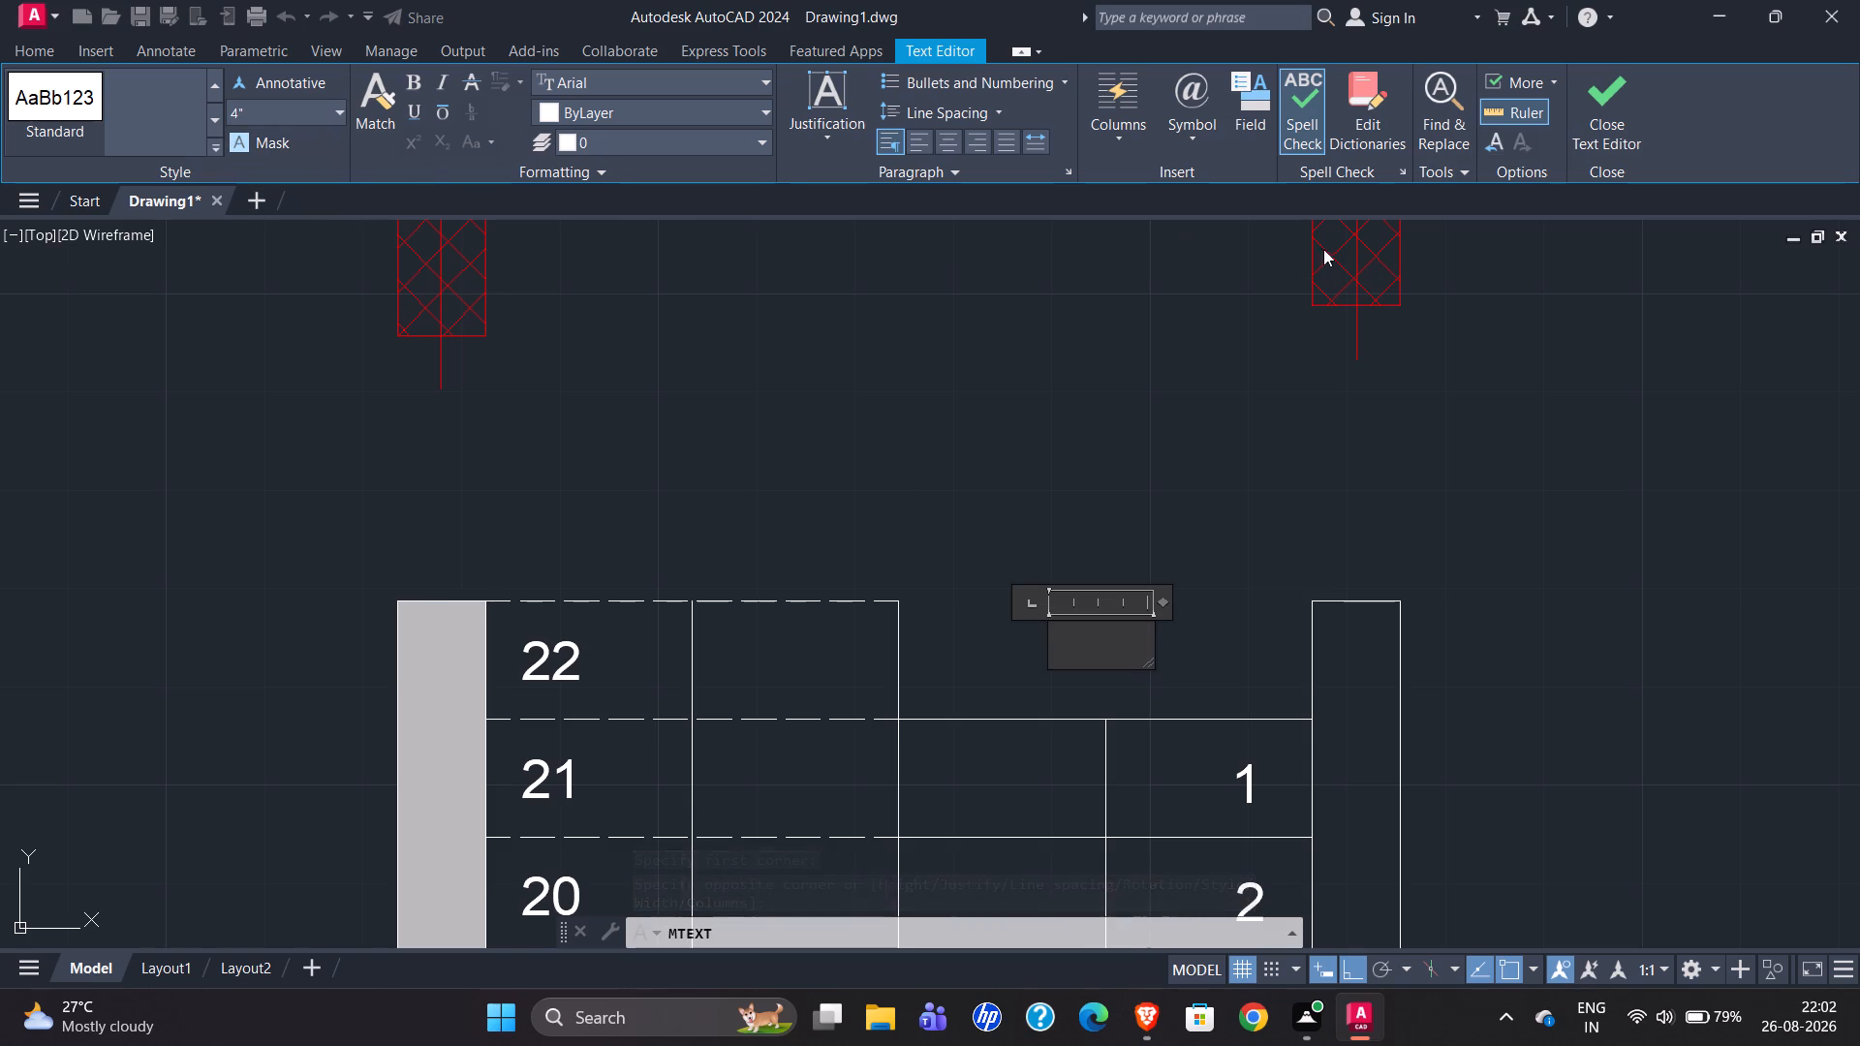
text(up[)
key(BackSpace)
key(BackSpace)
key(BackSpace)
text(UP)
Make the whole UP label bold and finish editing the text.
click(418, 73)
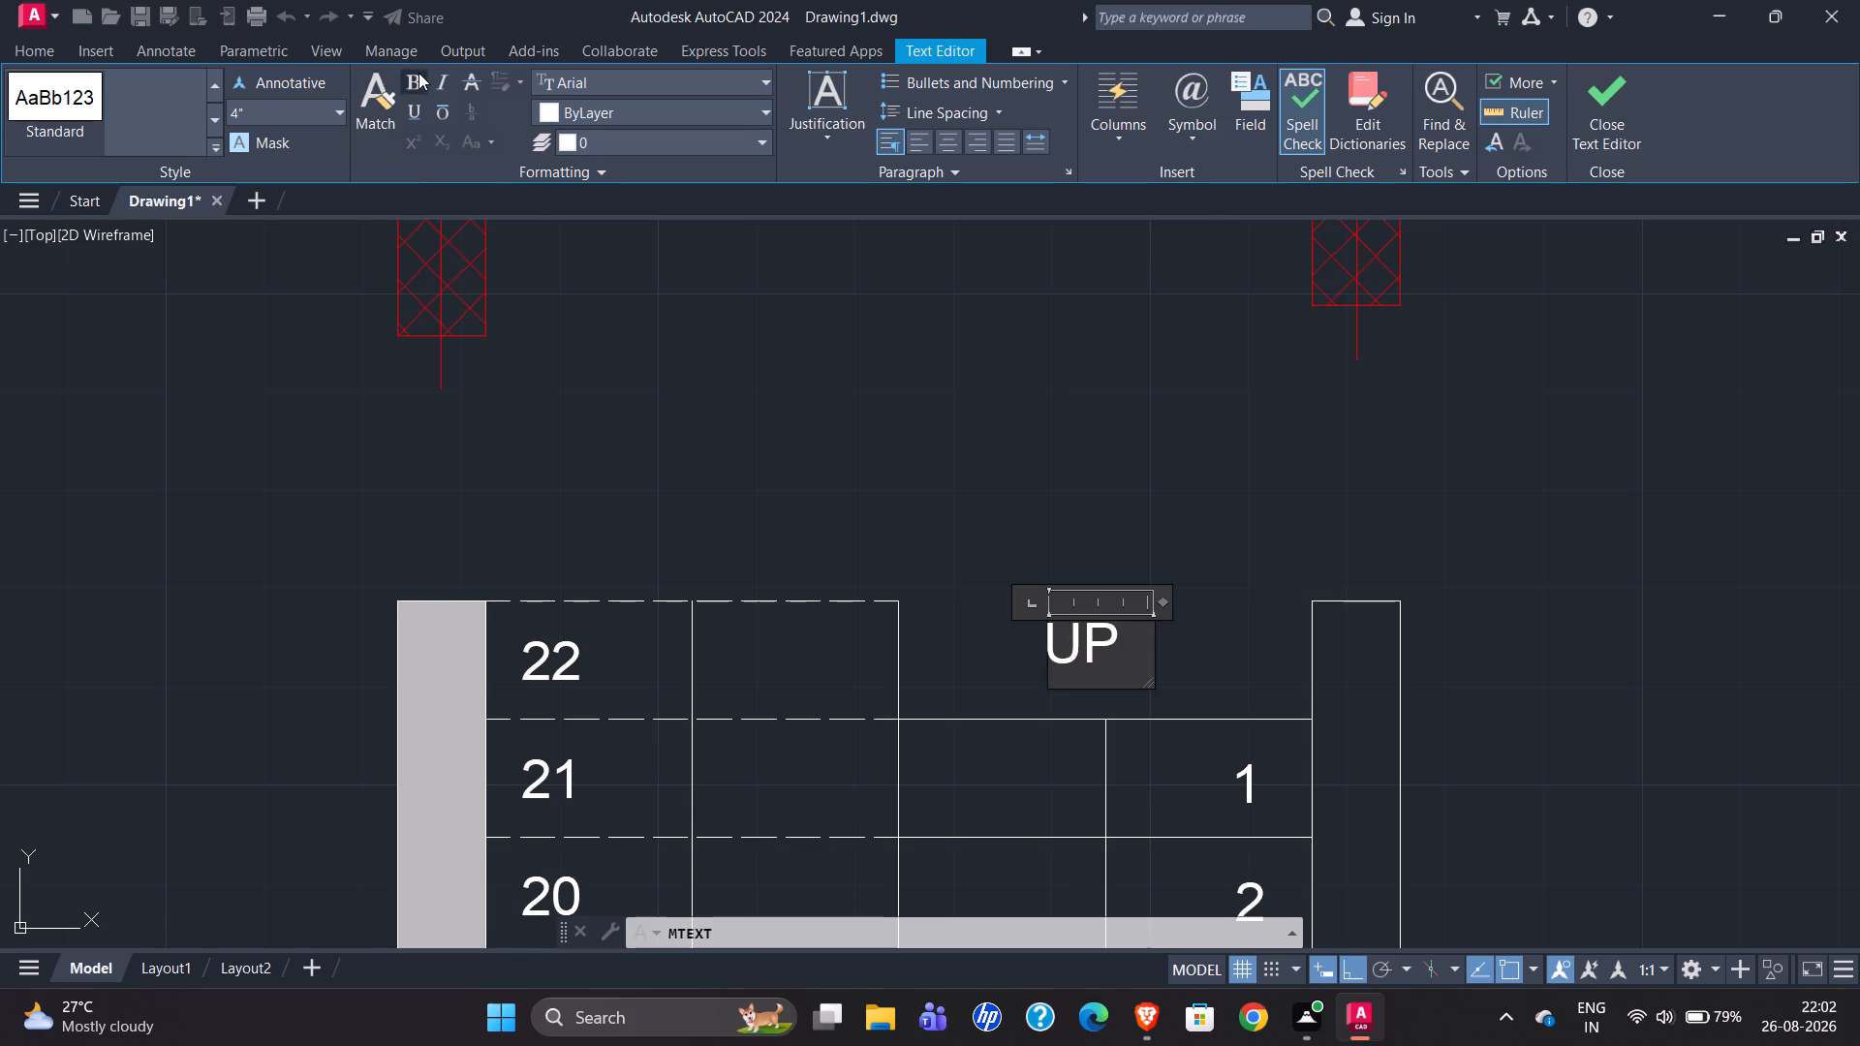
click(411, 87)
key(ctrl+a)
click(415, 77)
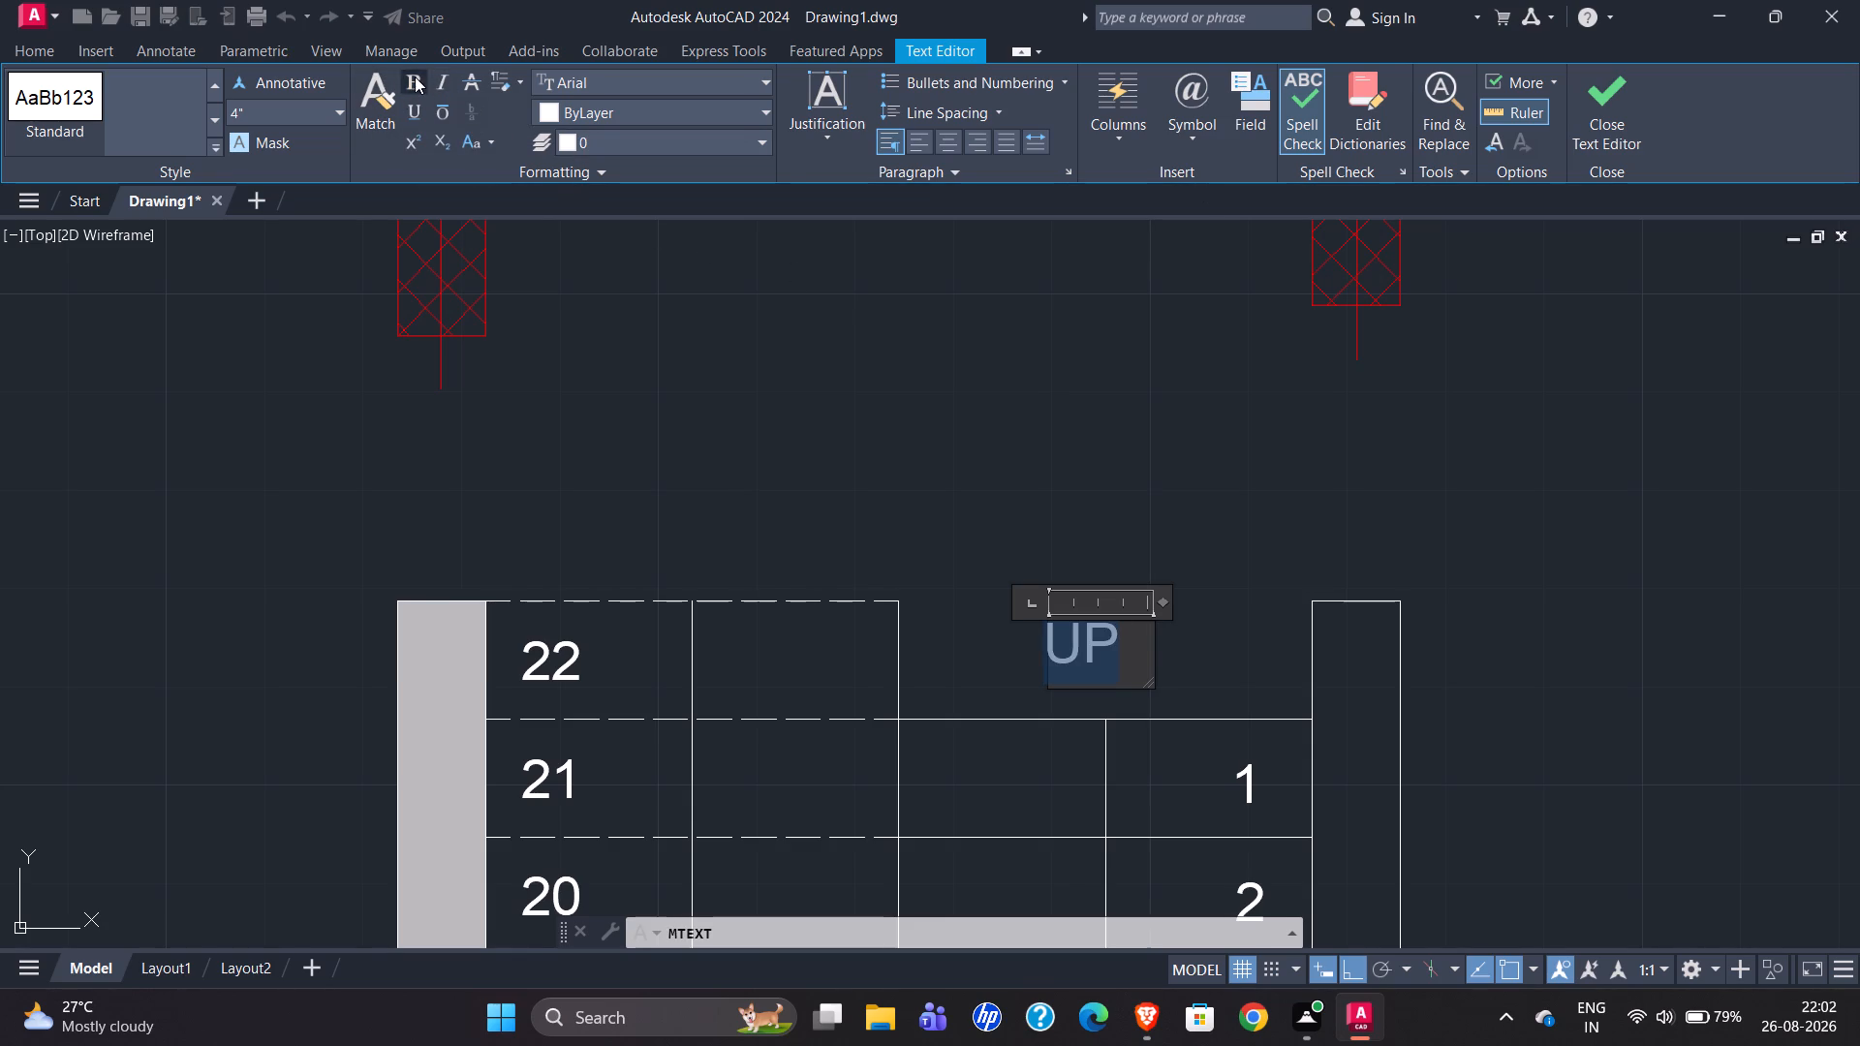
click(1591, 103)
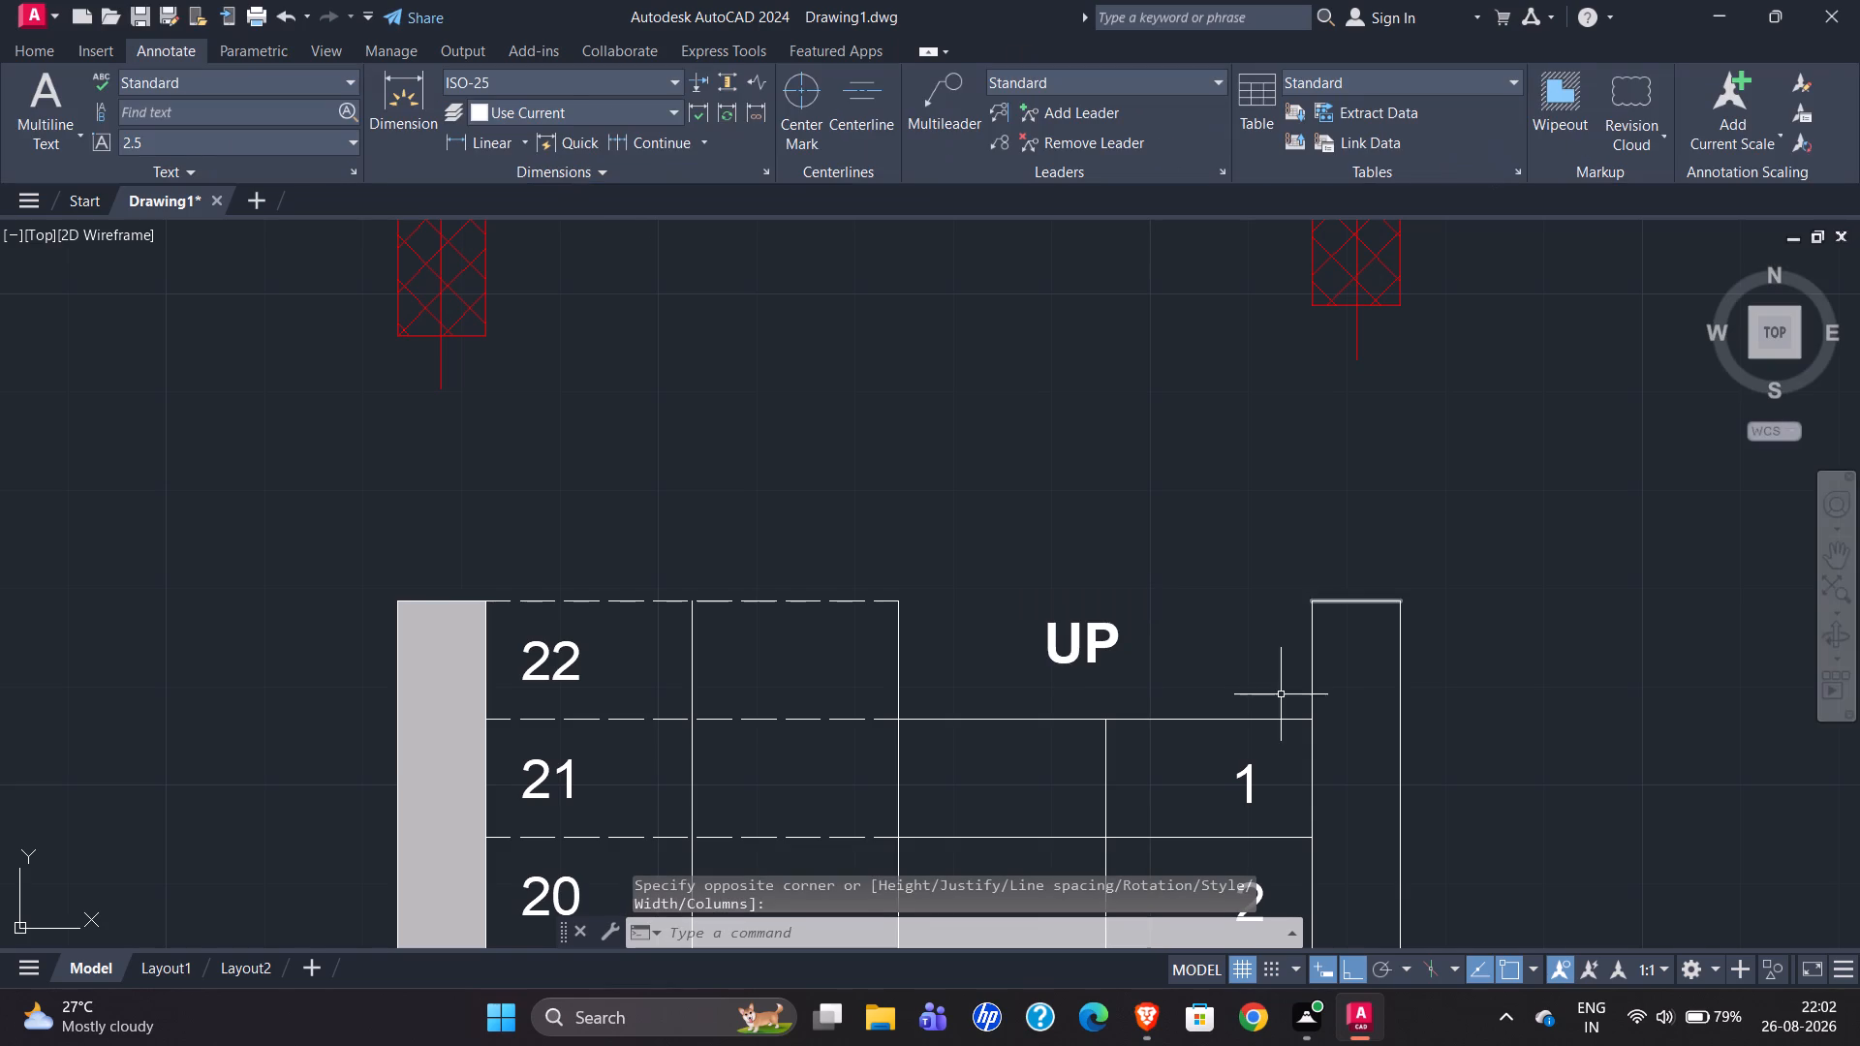
Move the UP label slightly down so it sits centred just above the top end of the right flight's walking line.
scroll(1131, 725, up, 2)
drag(869, 363, 906, 470)
click(1255, 667)
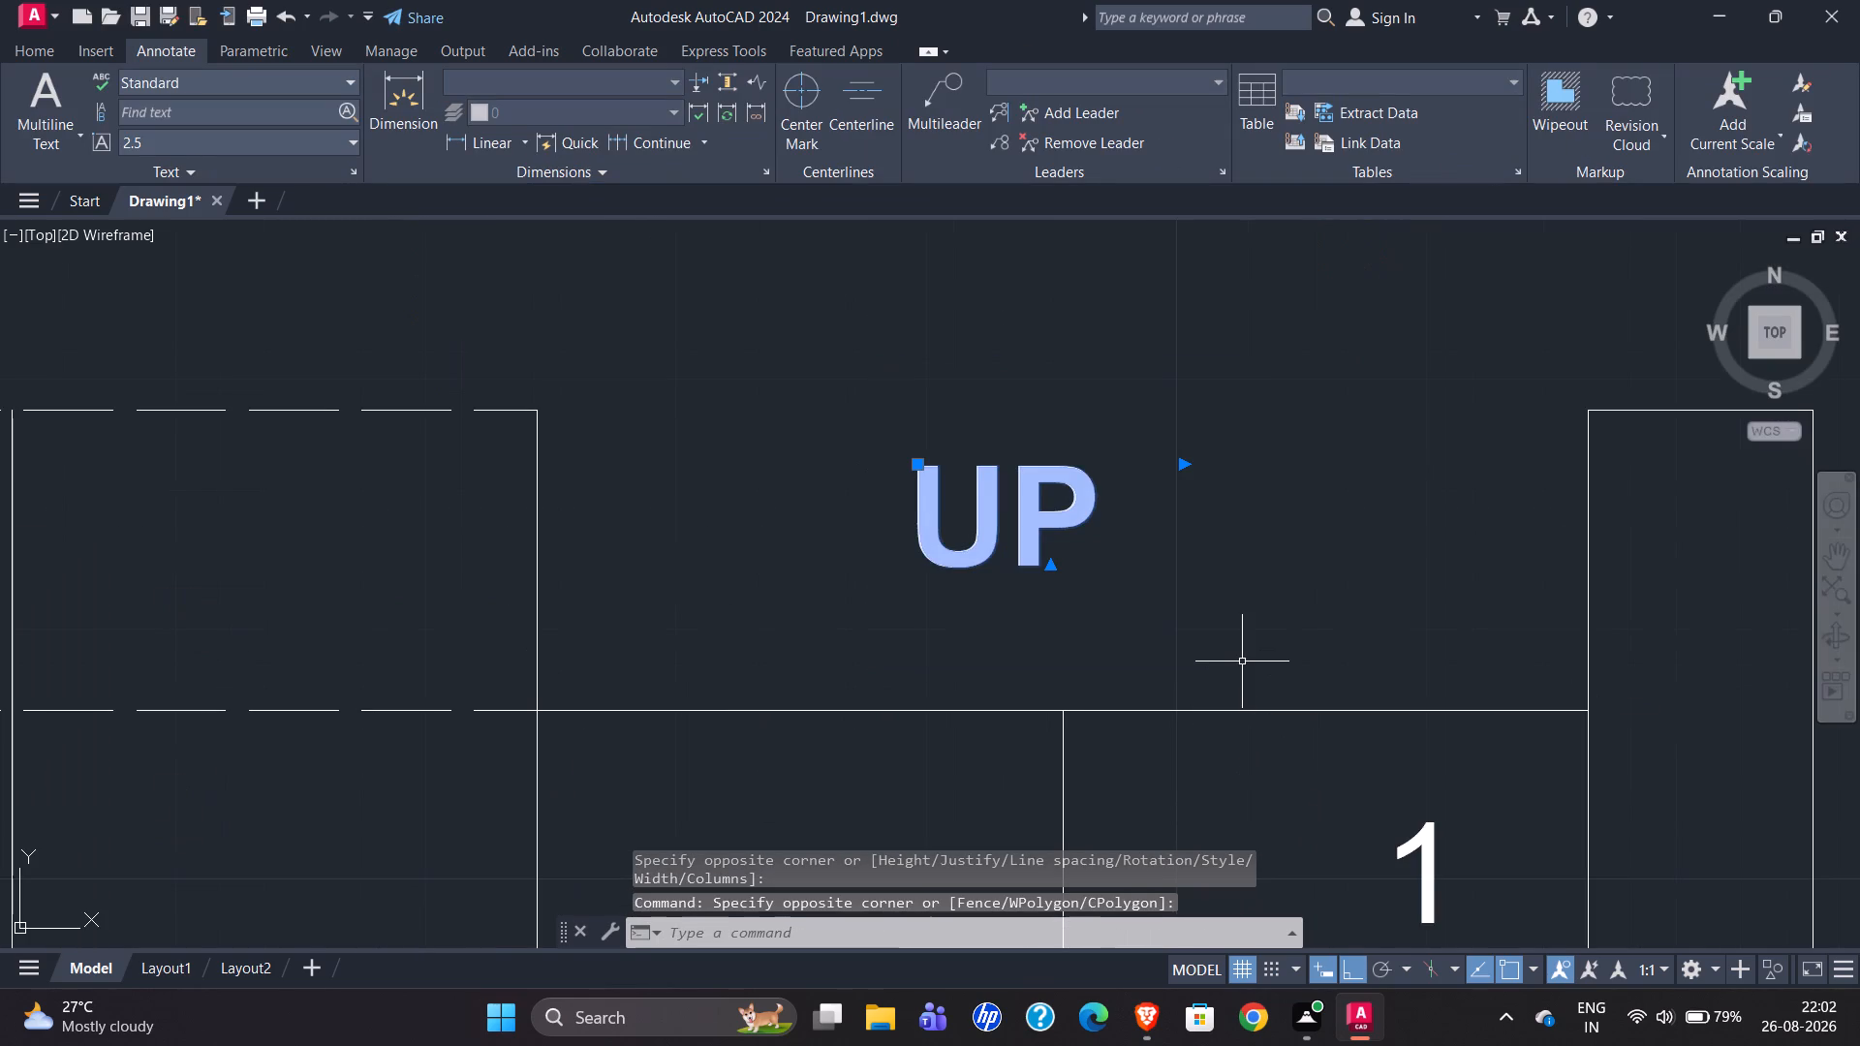
key(m)
key(Return)
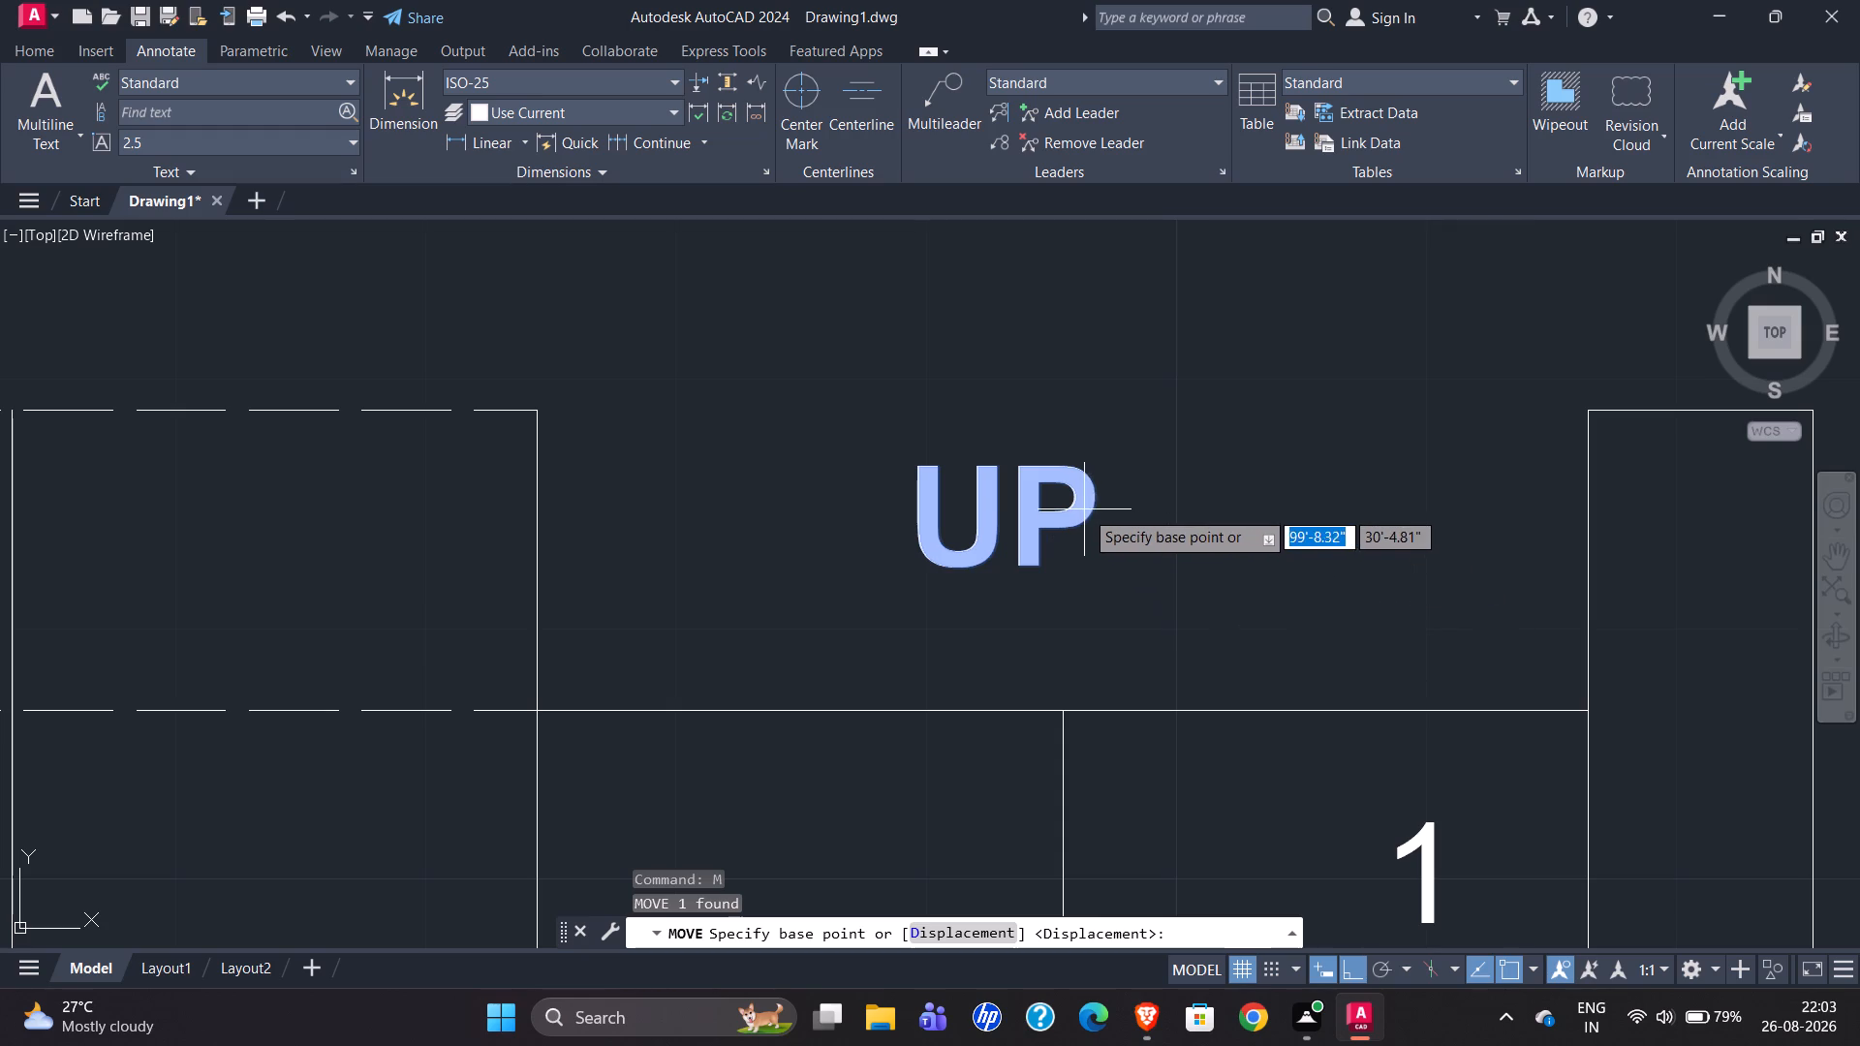
click(1060, 505)
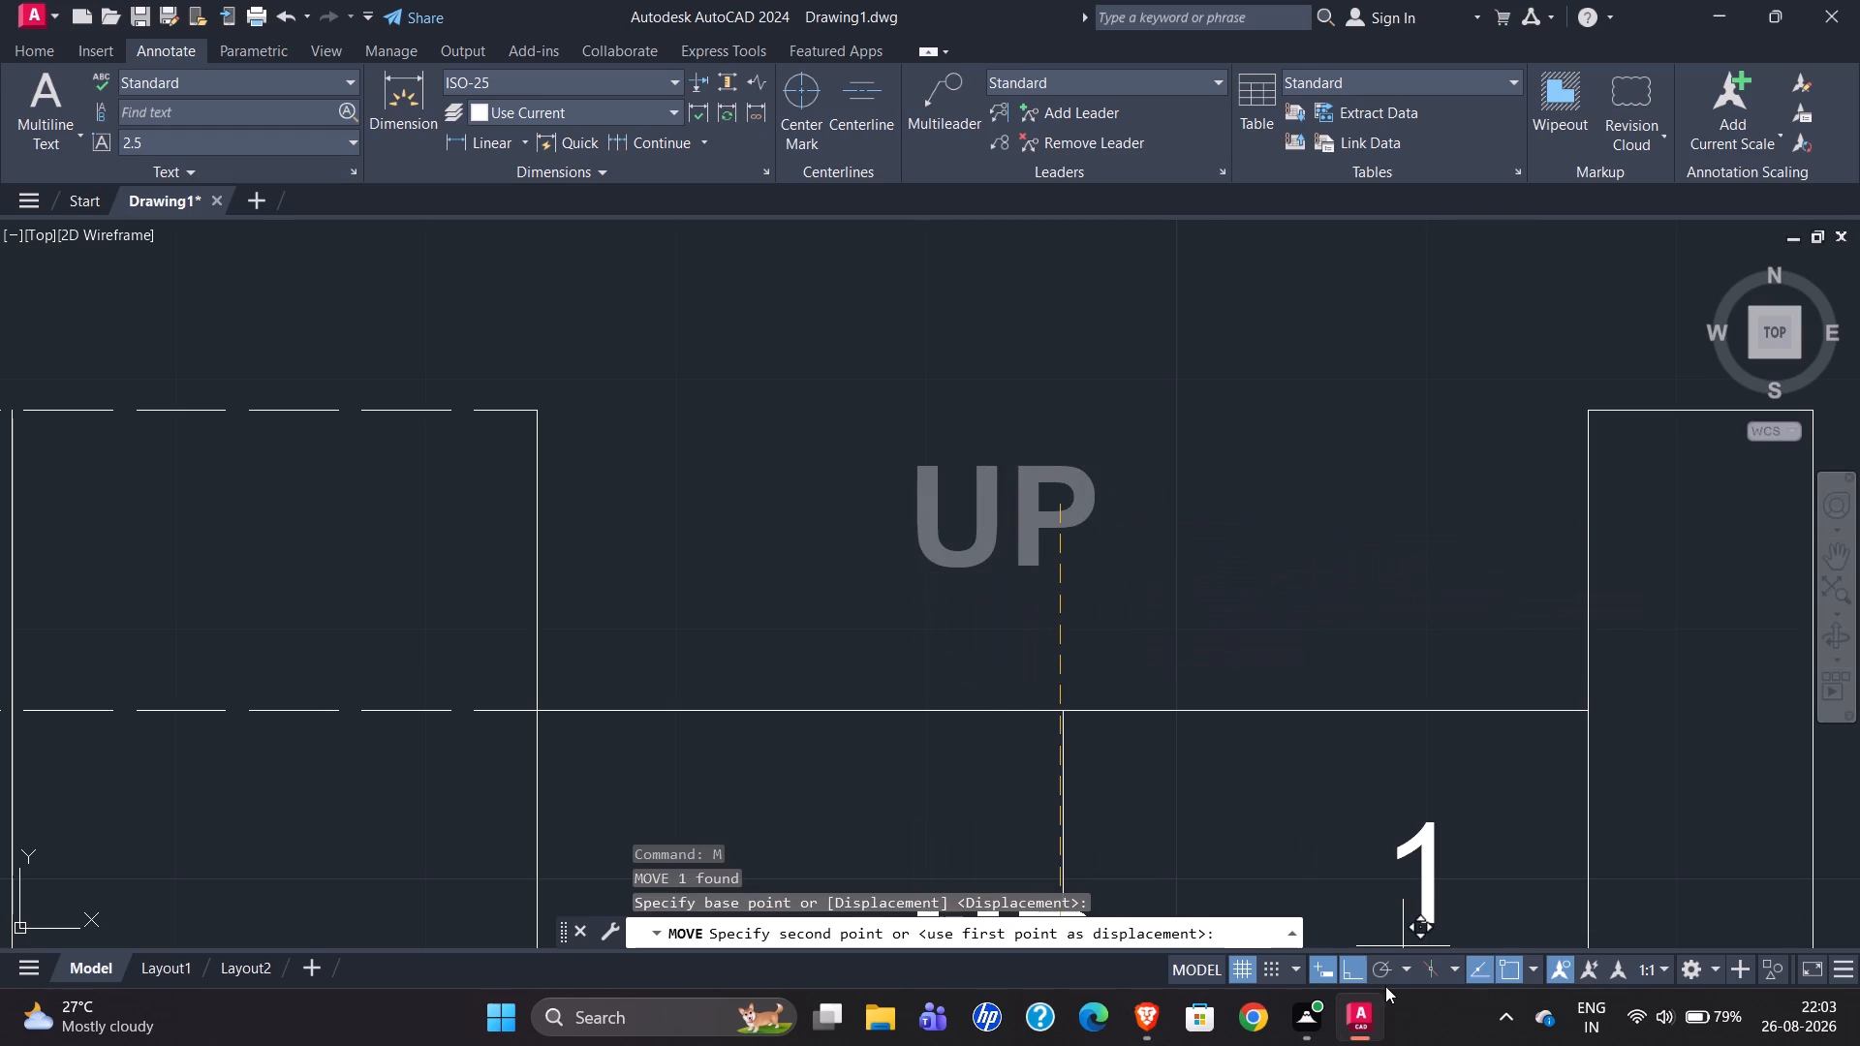
click(1360, 965)
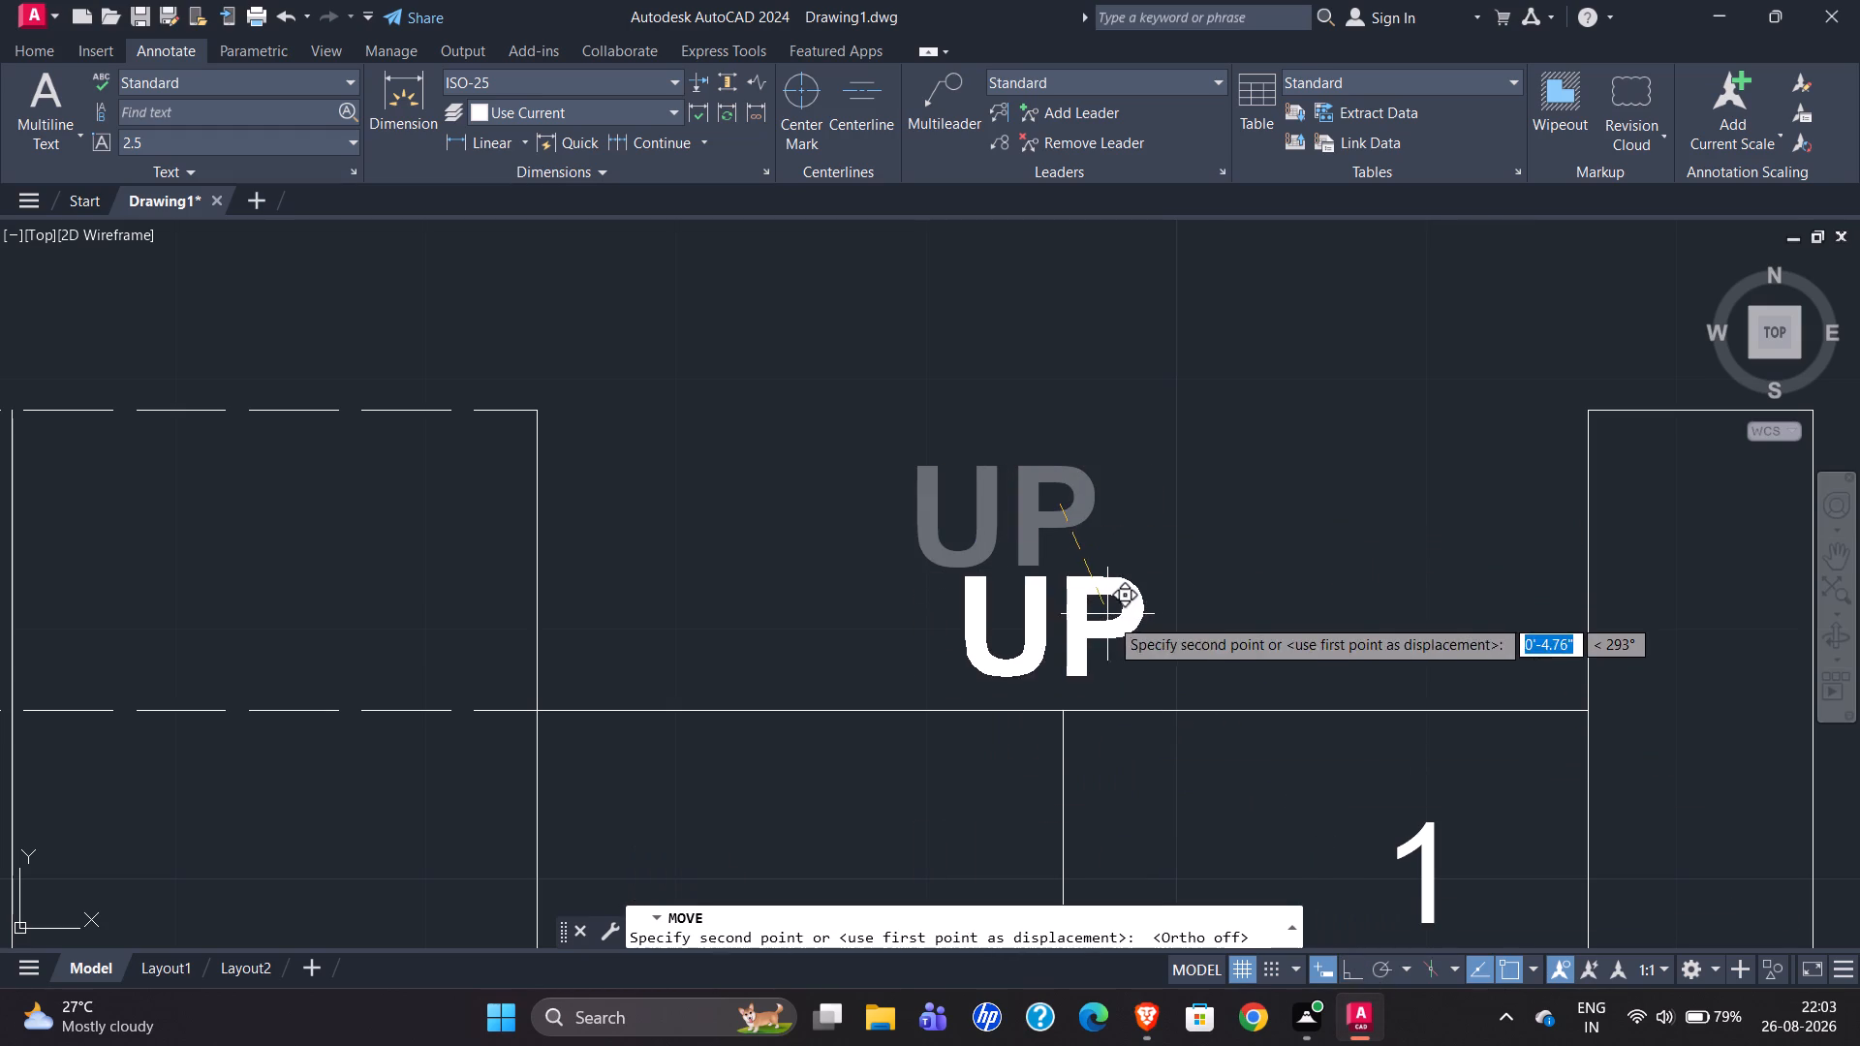
click(1130, 619)
scroll(1006, 423, down, 2)
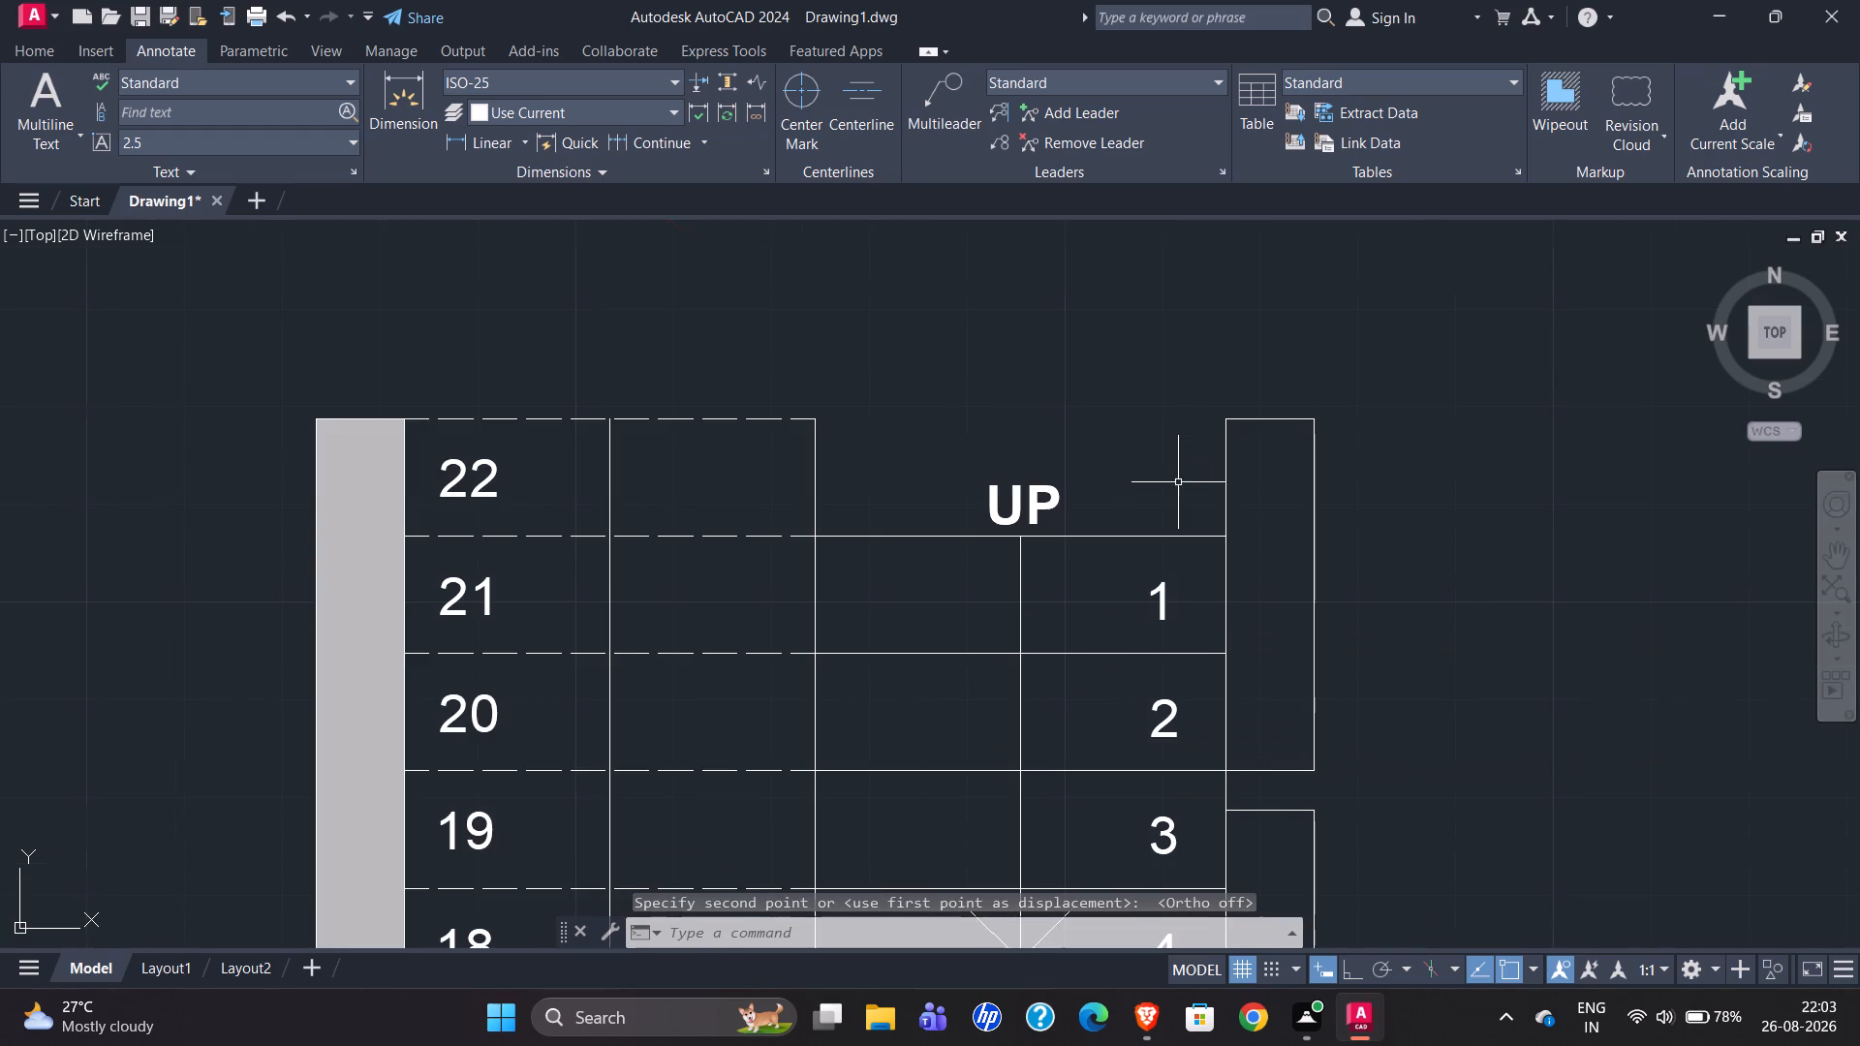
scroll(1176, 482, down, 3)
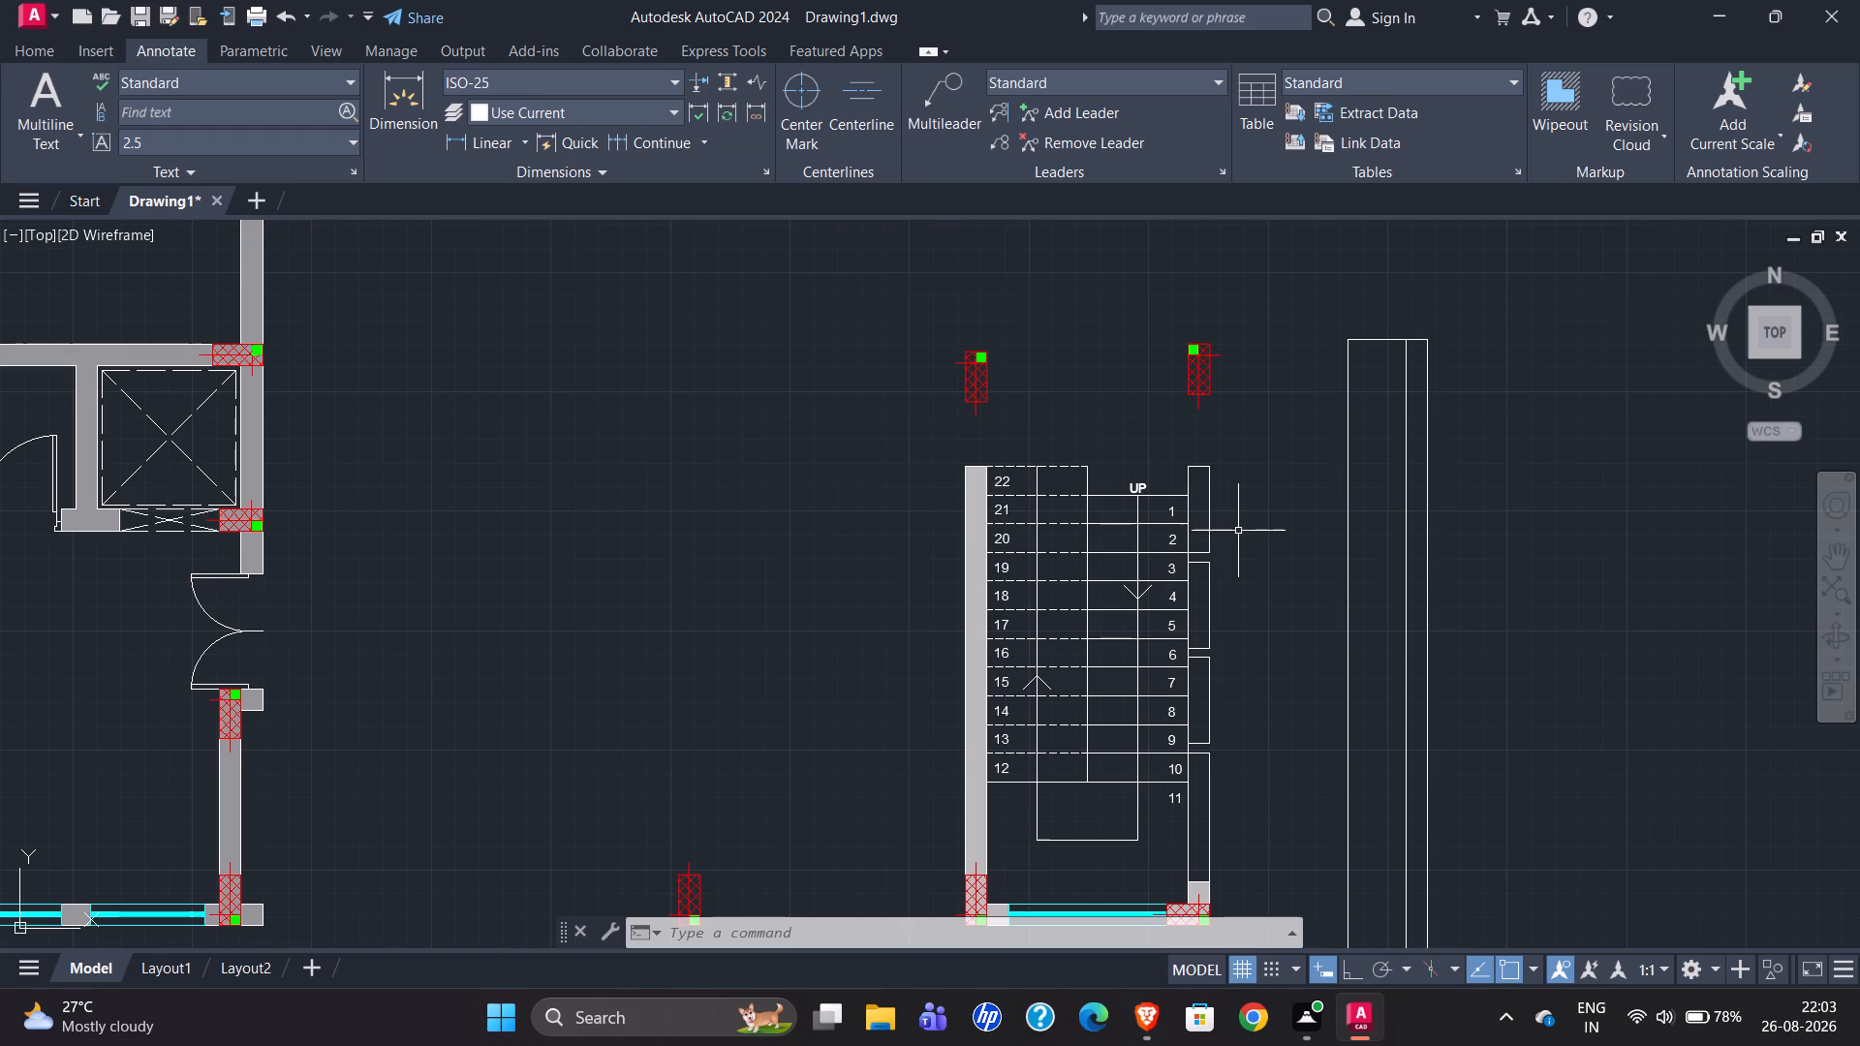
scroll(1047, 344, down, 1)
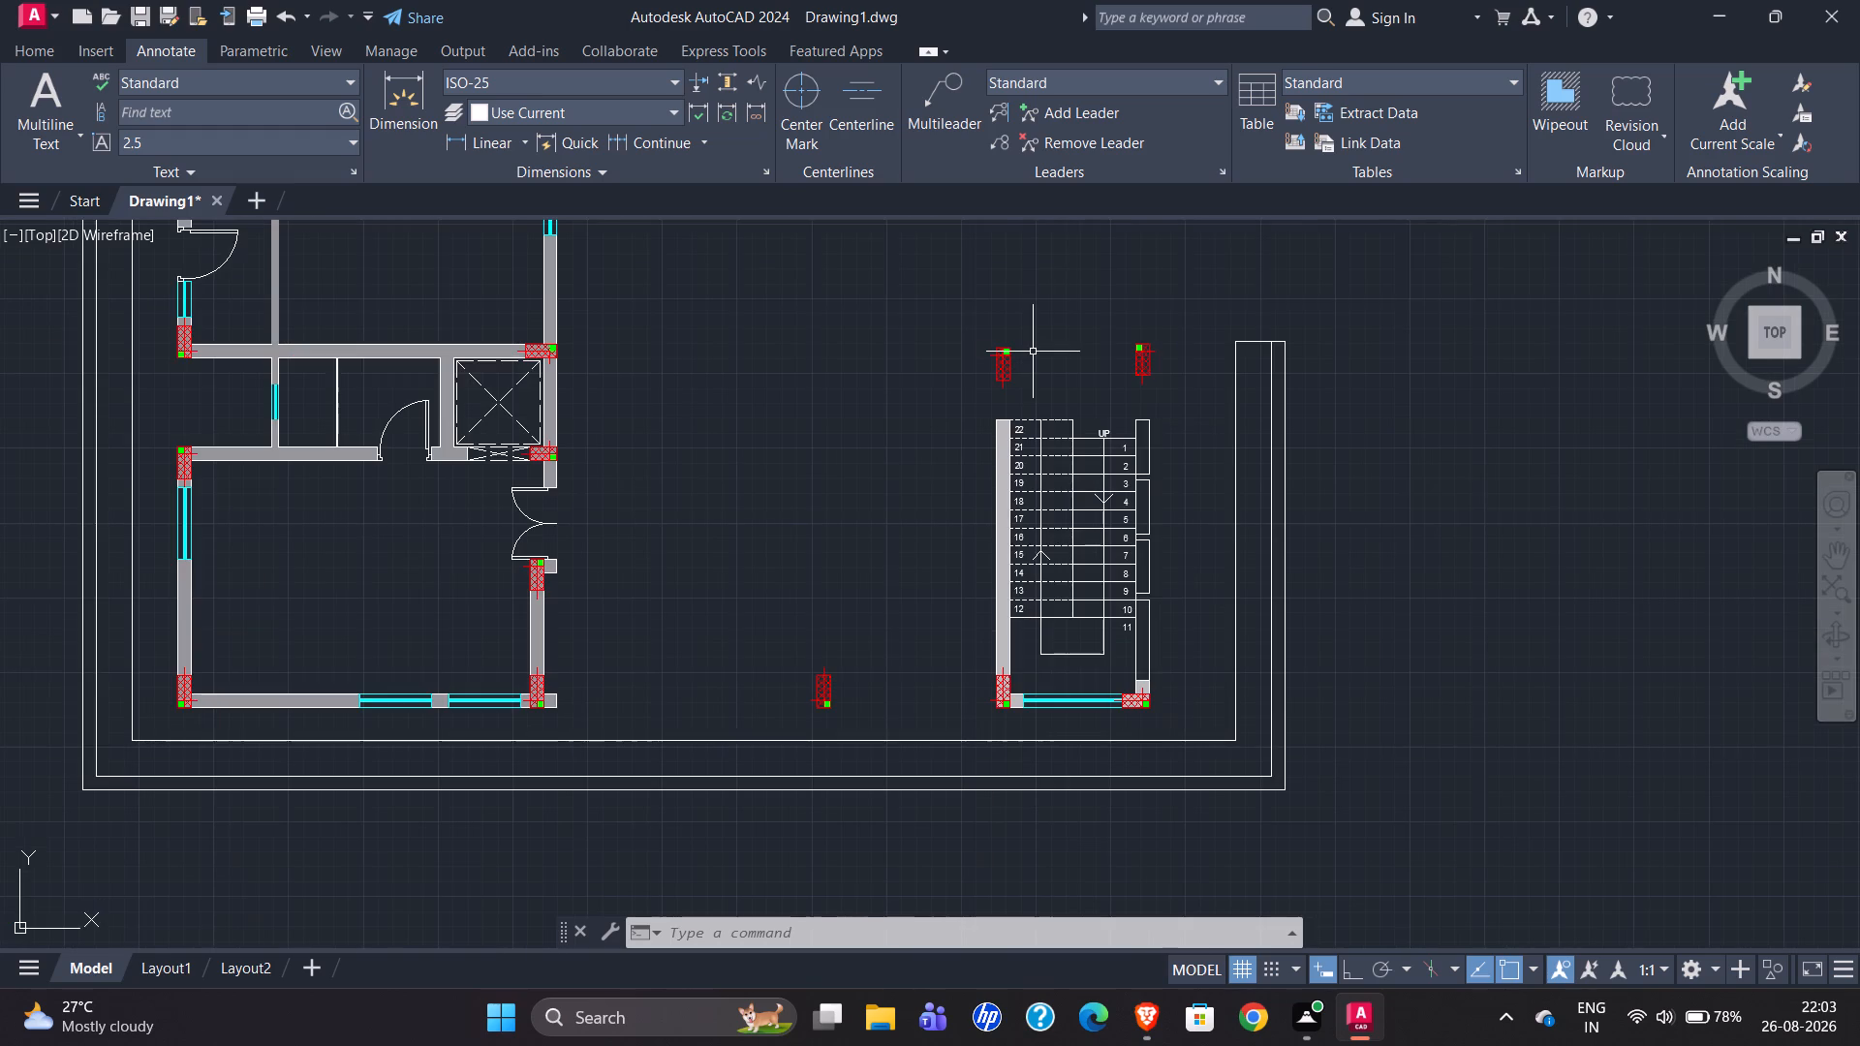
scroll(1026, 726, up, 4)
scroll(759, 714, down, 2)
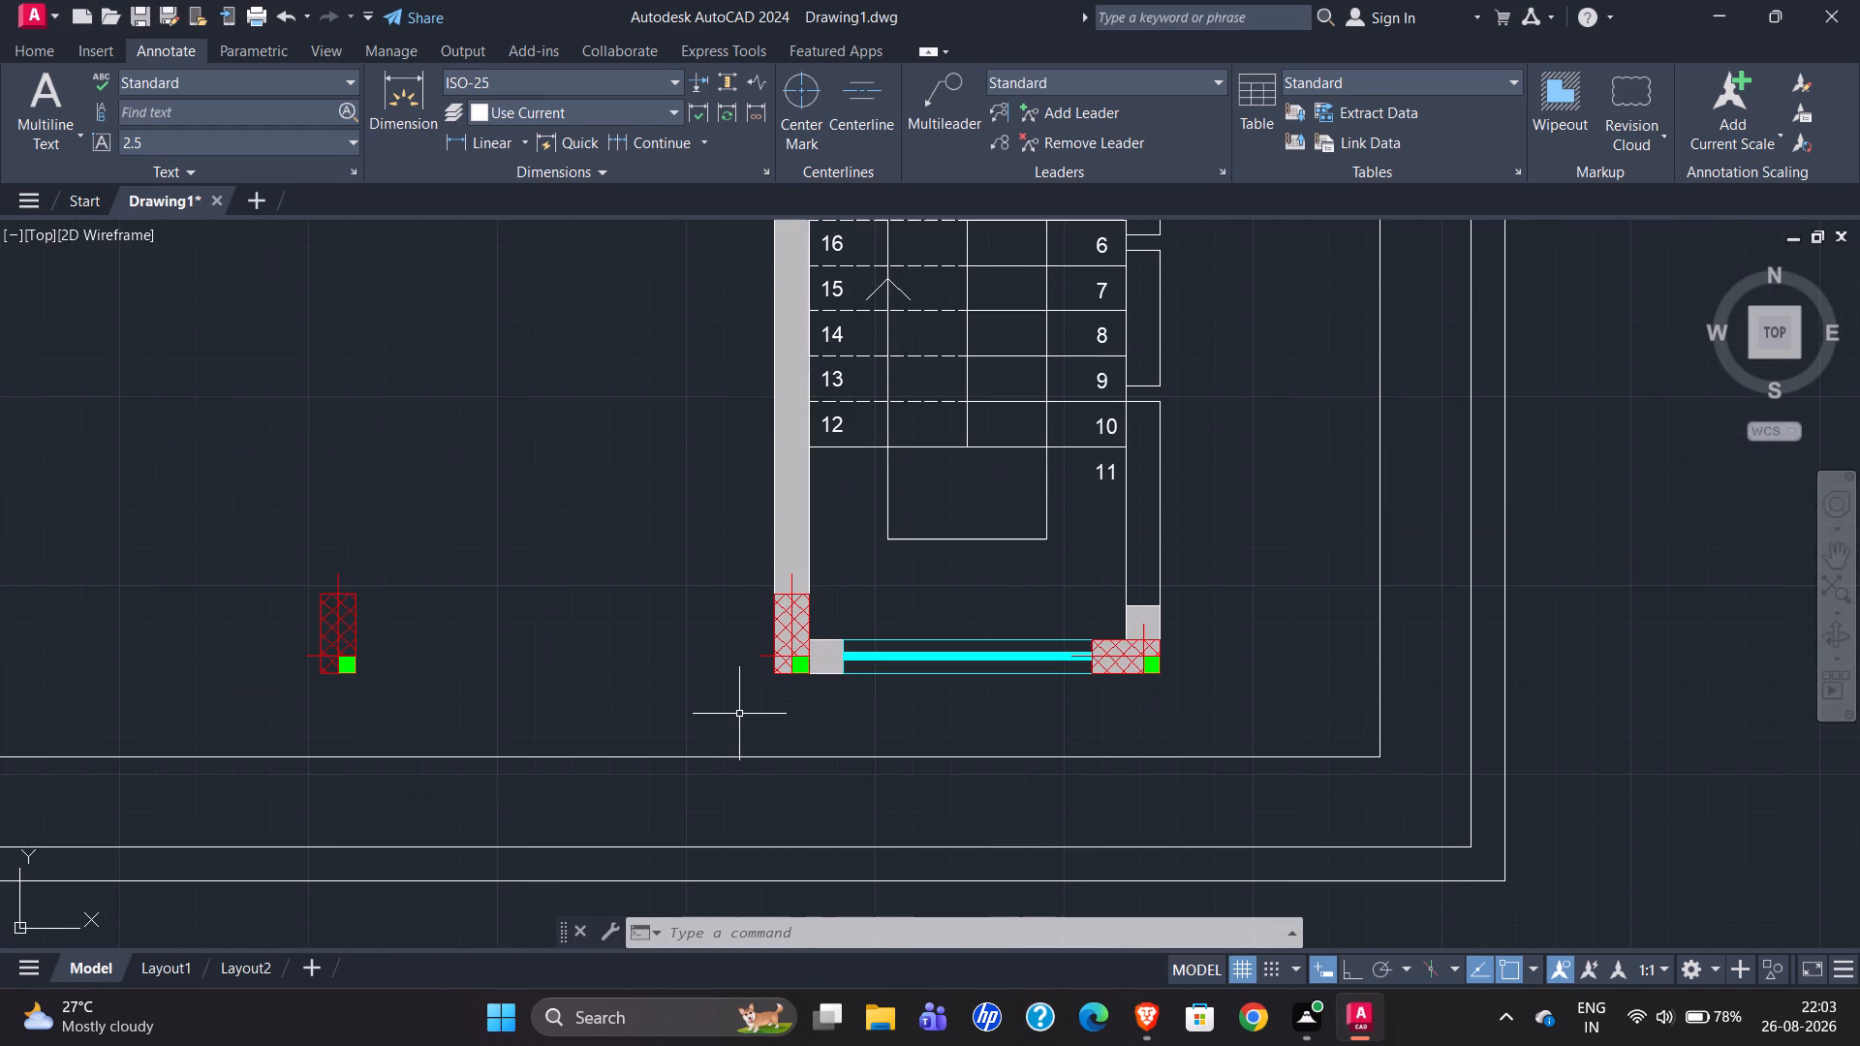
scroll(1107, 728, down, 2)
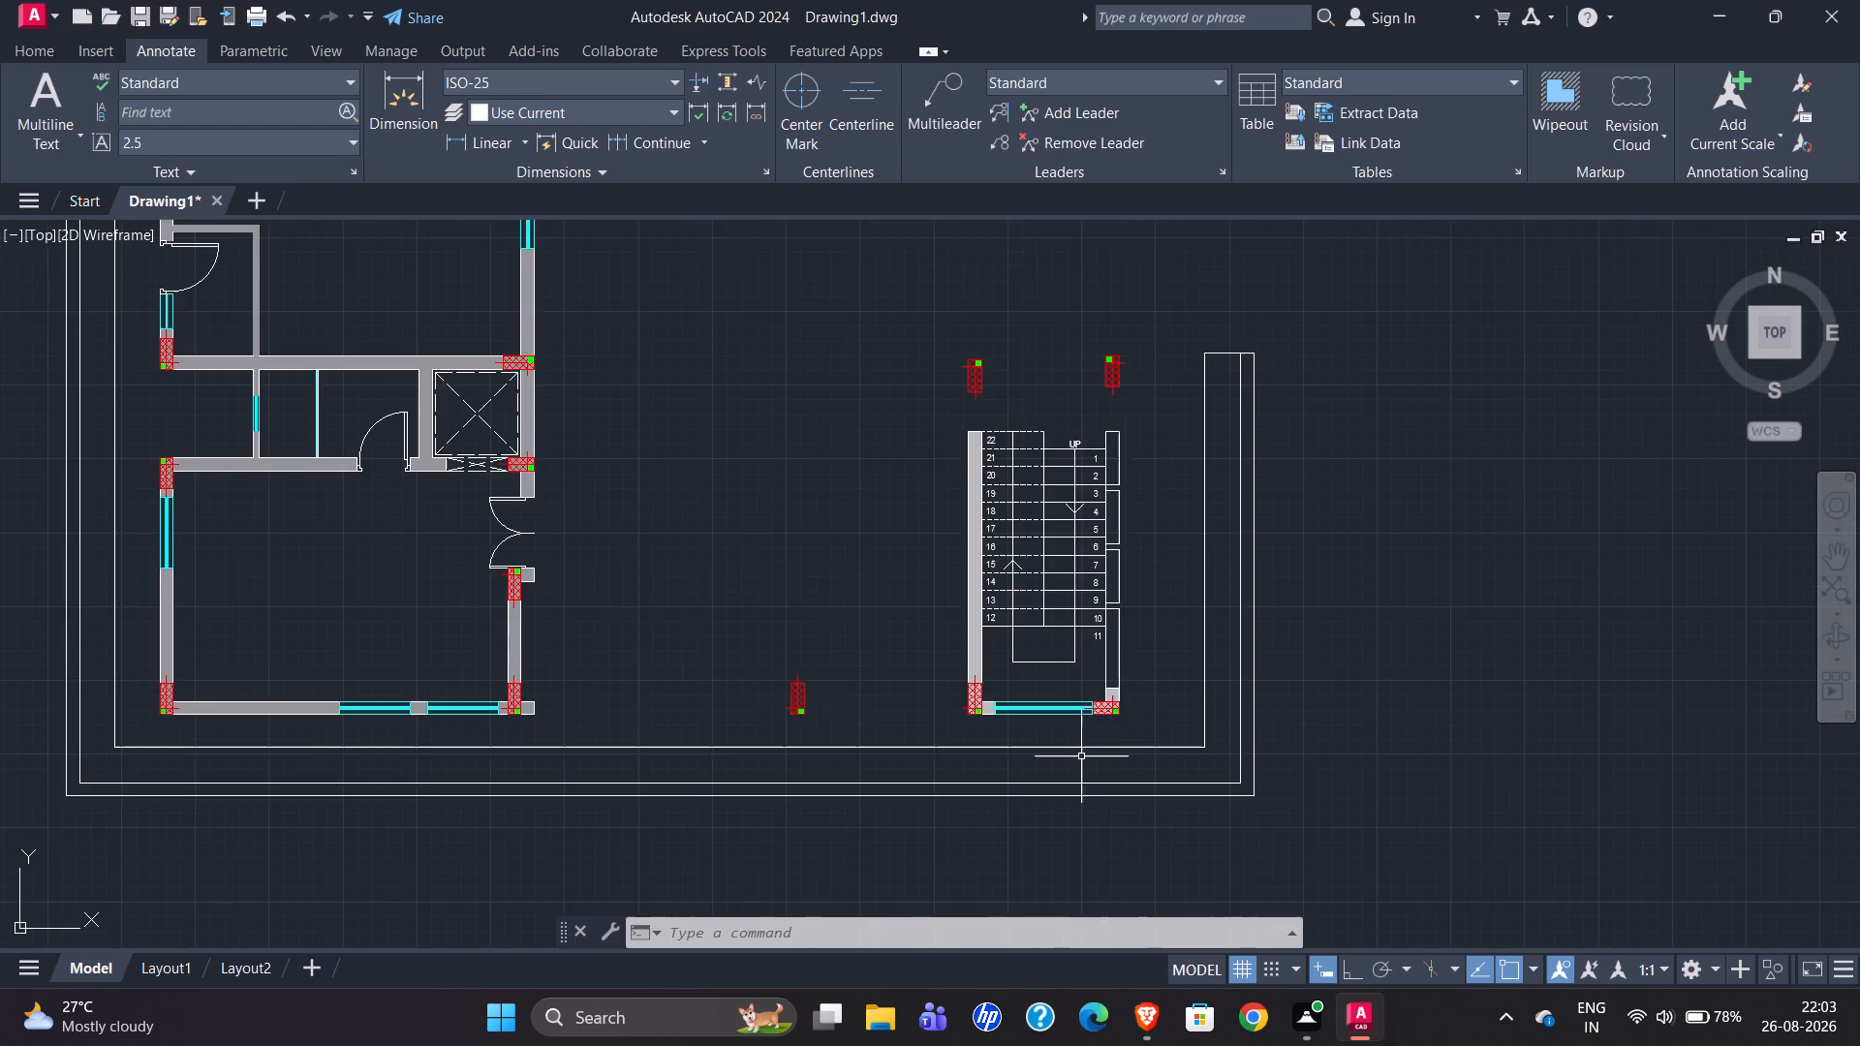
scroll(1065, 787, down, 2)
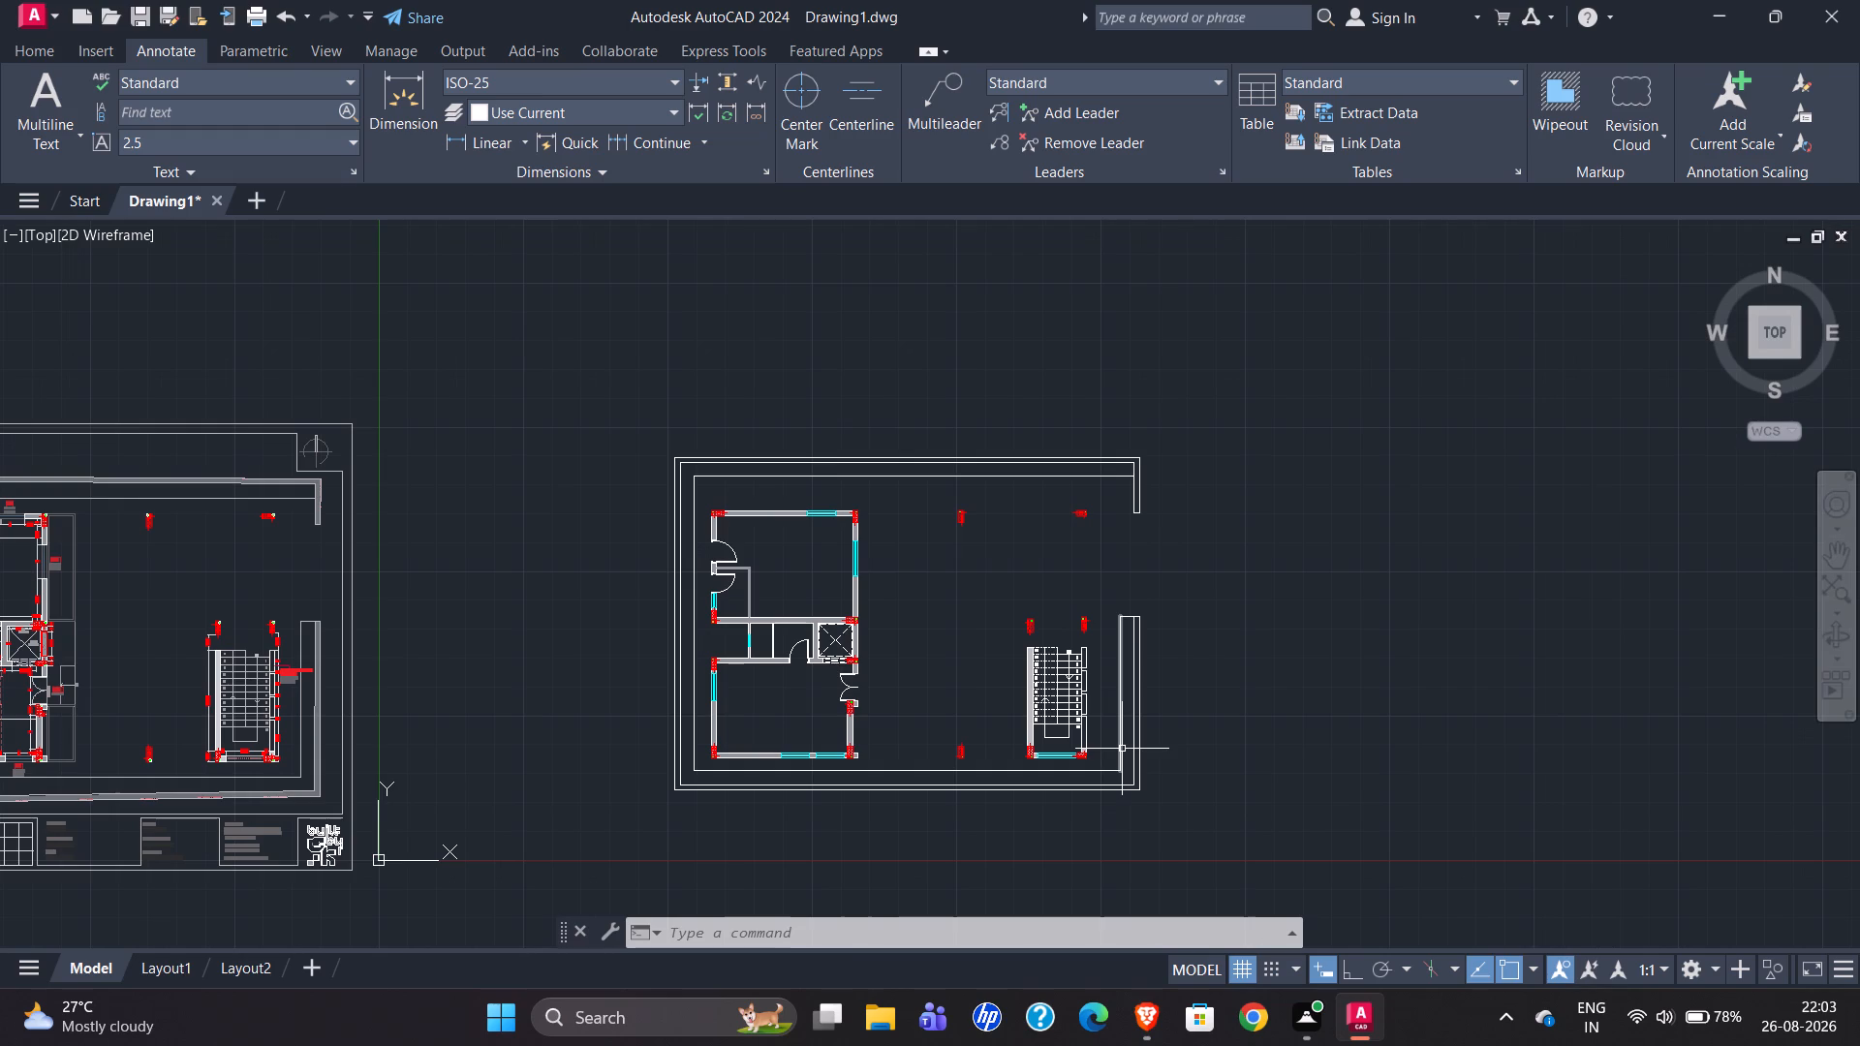
Open the dimension style settings and make Standard the current dimension style.
scroll(1345, 666, down, 1)
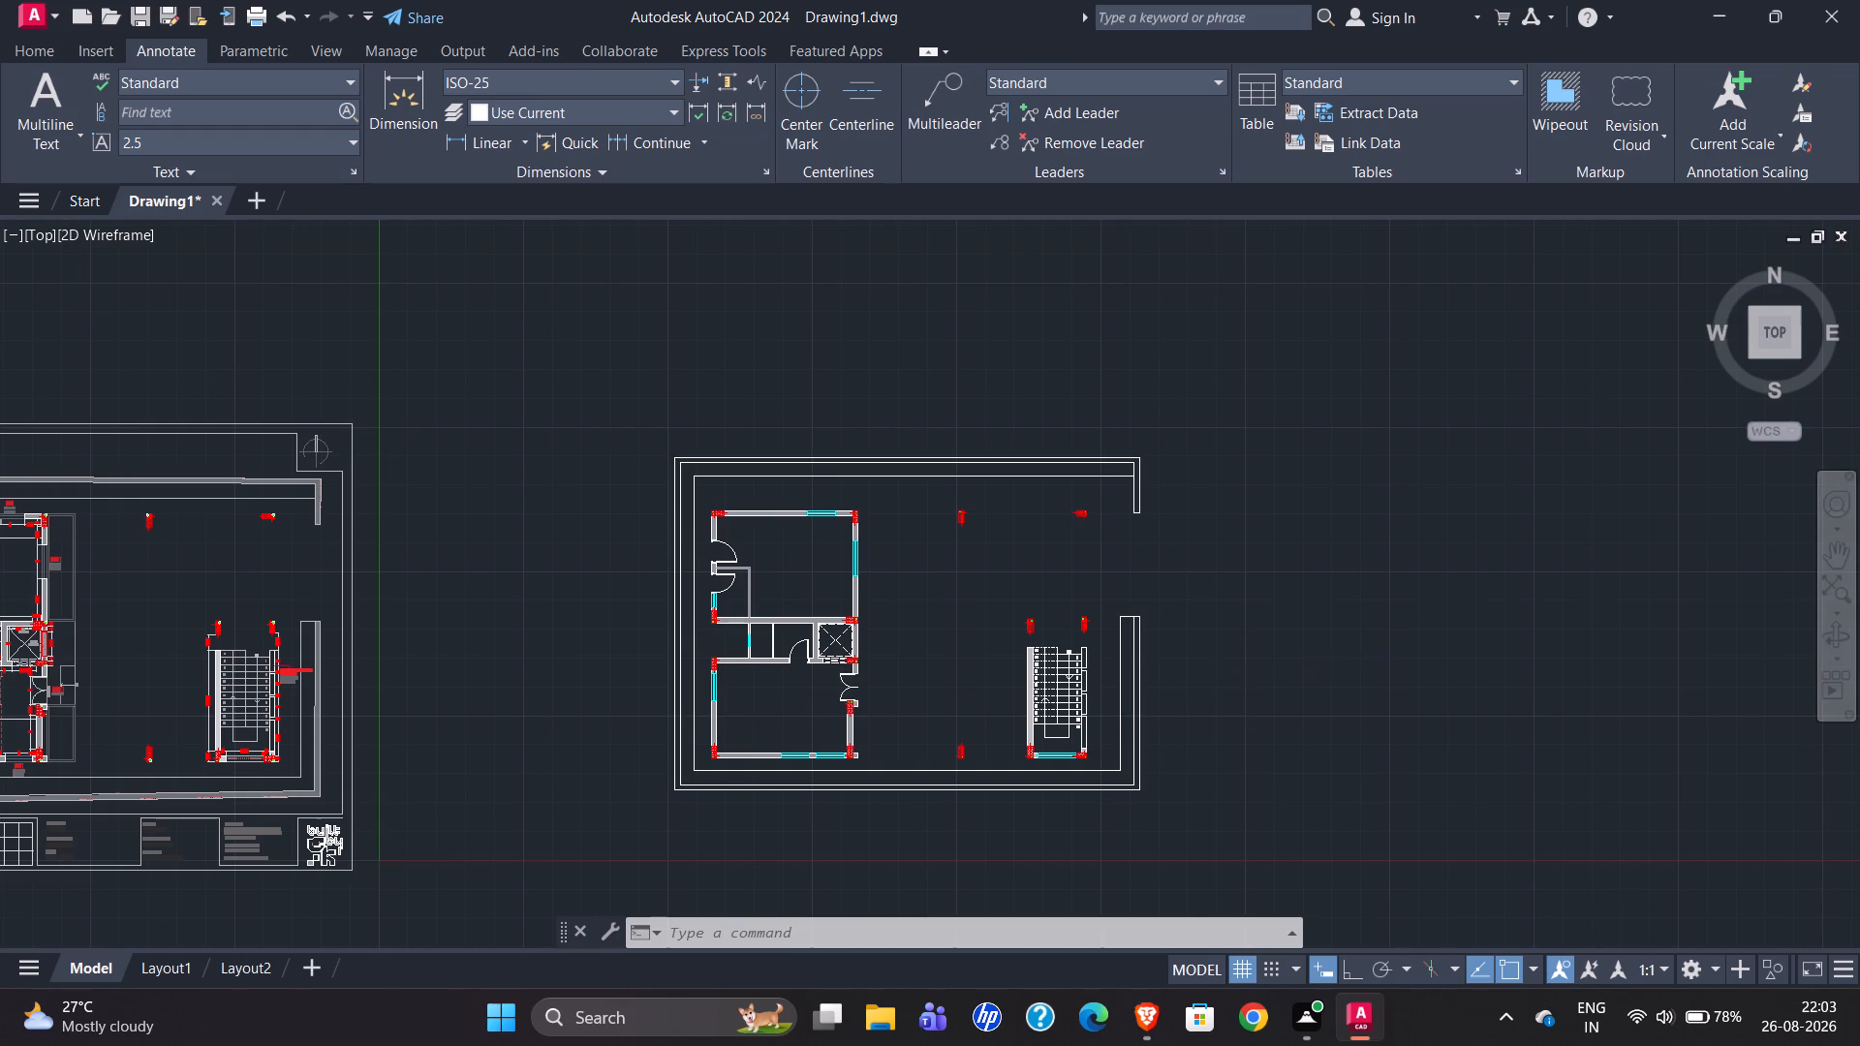
scroll(469, 692, up, 2)
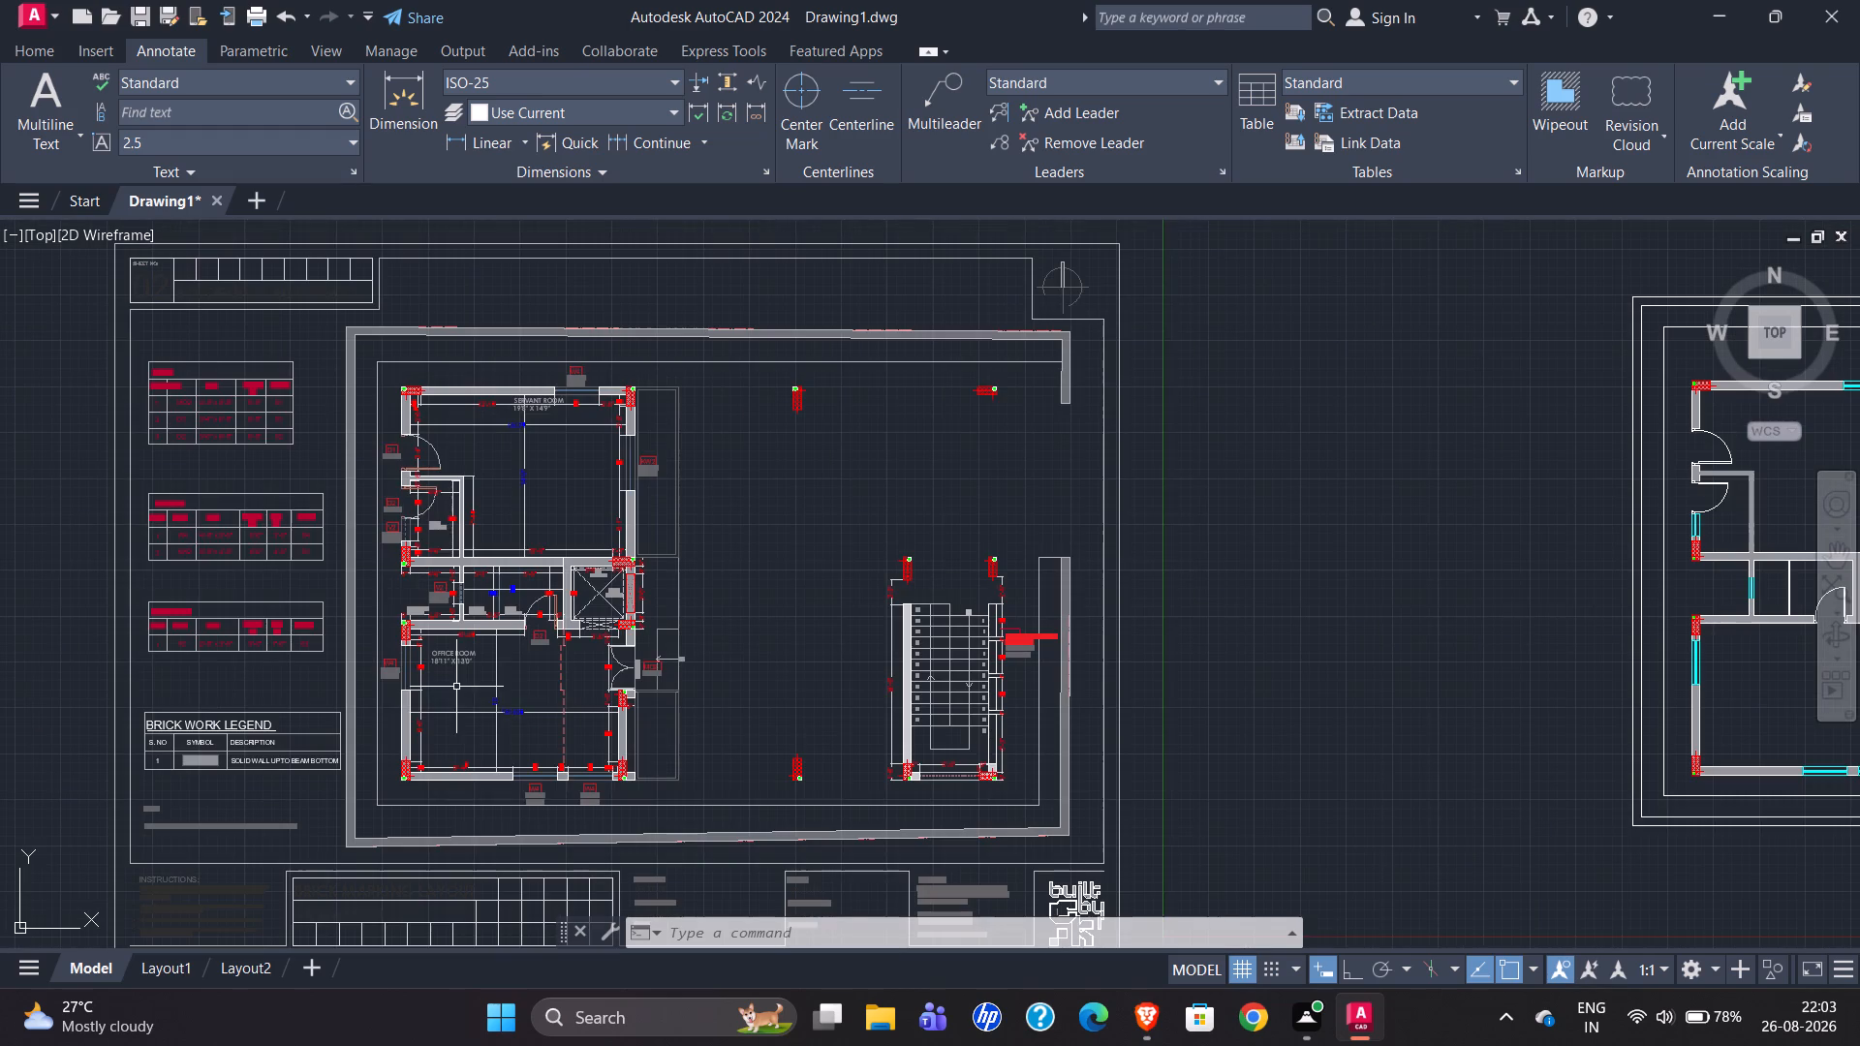
scroll(453, 769, up, 2)
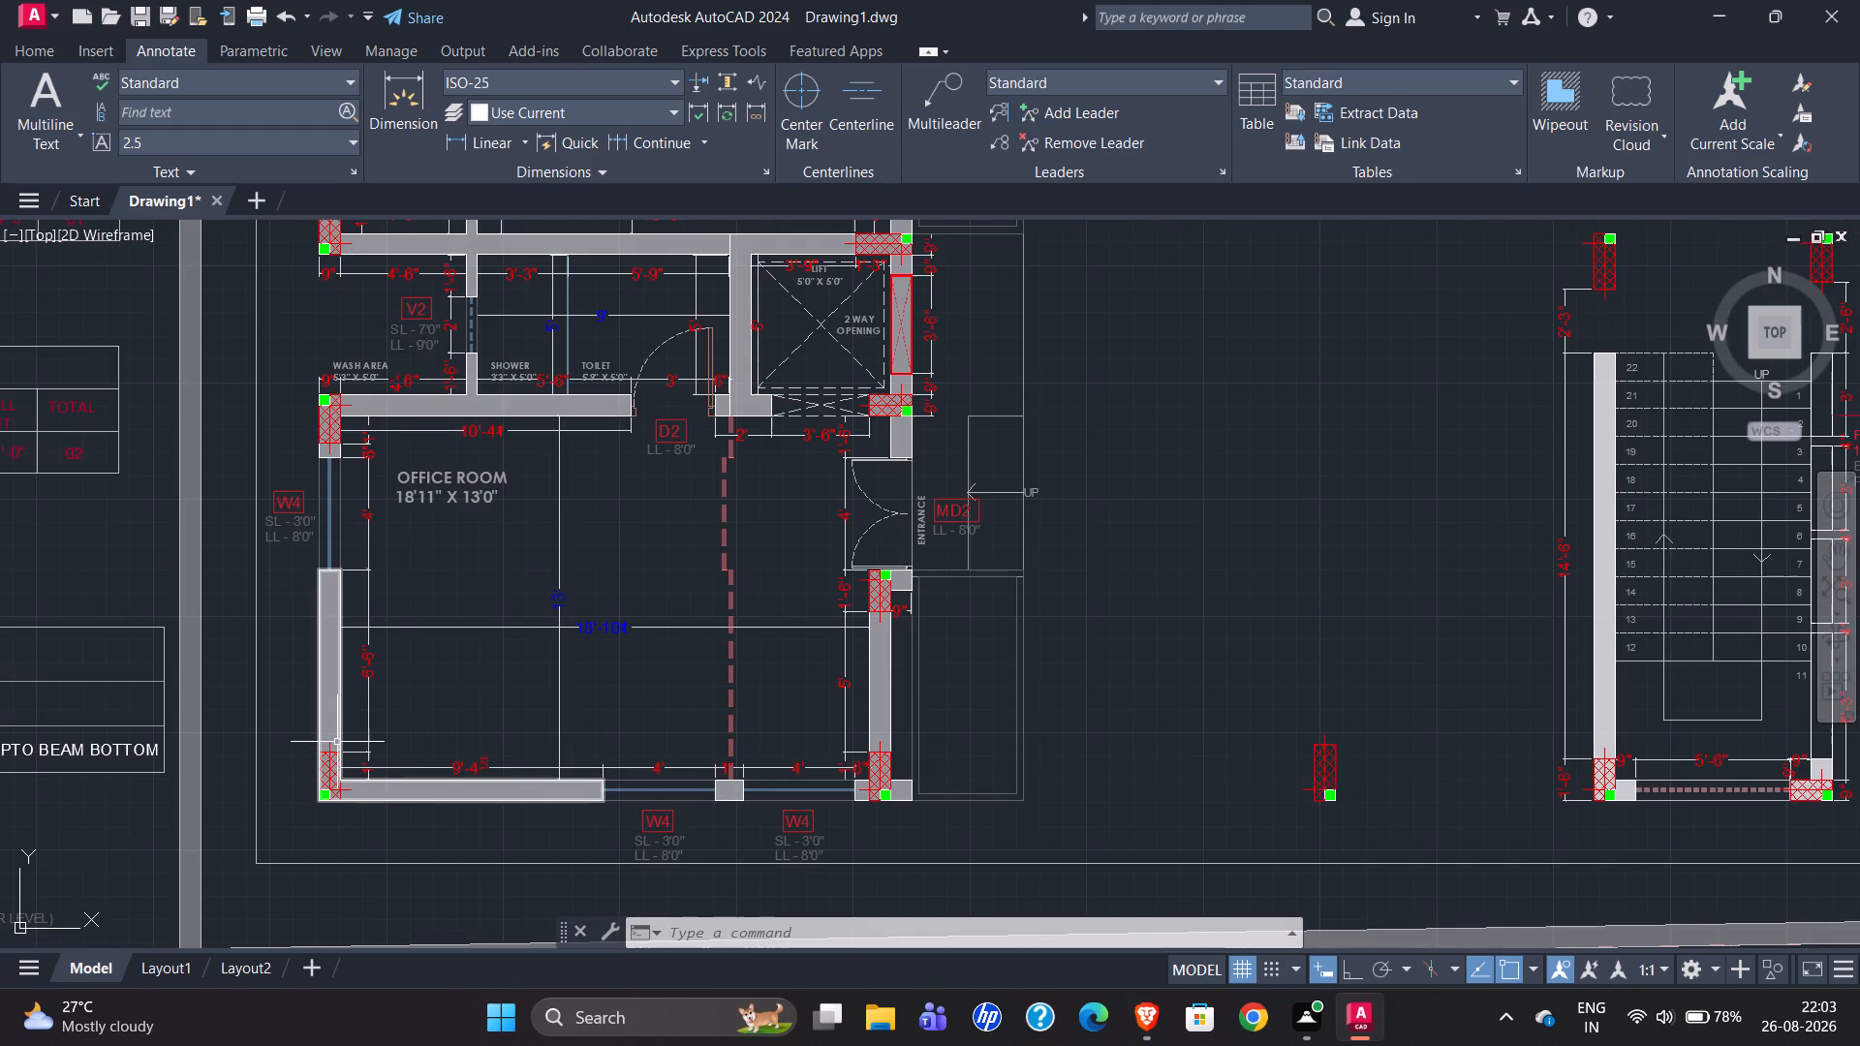
scroll(325, 657, down, 2)
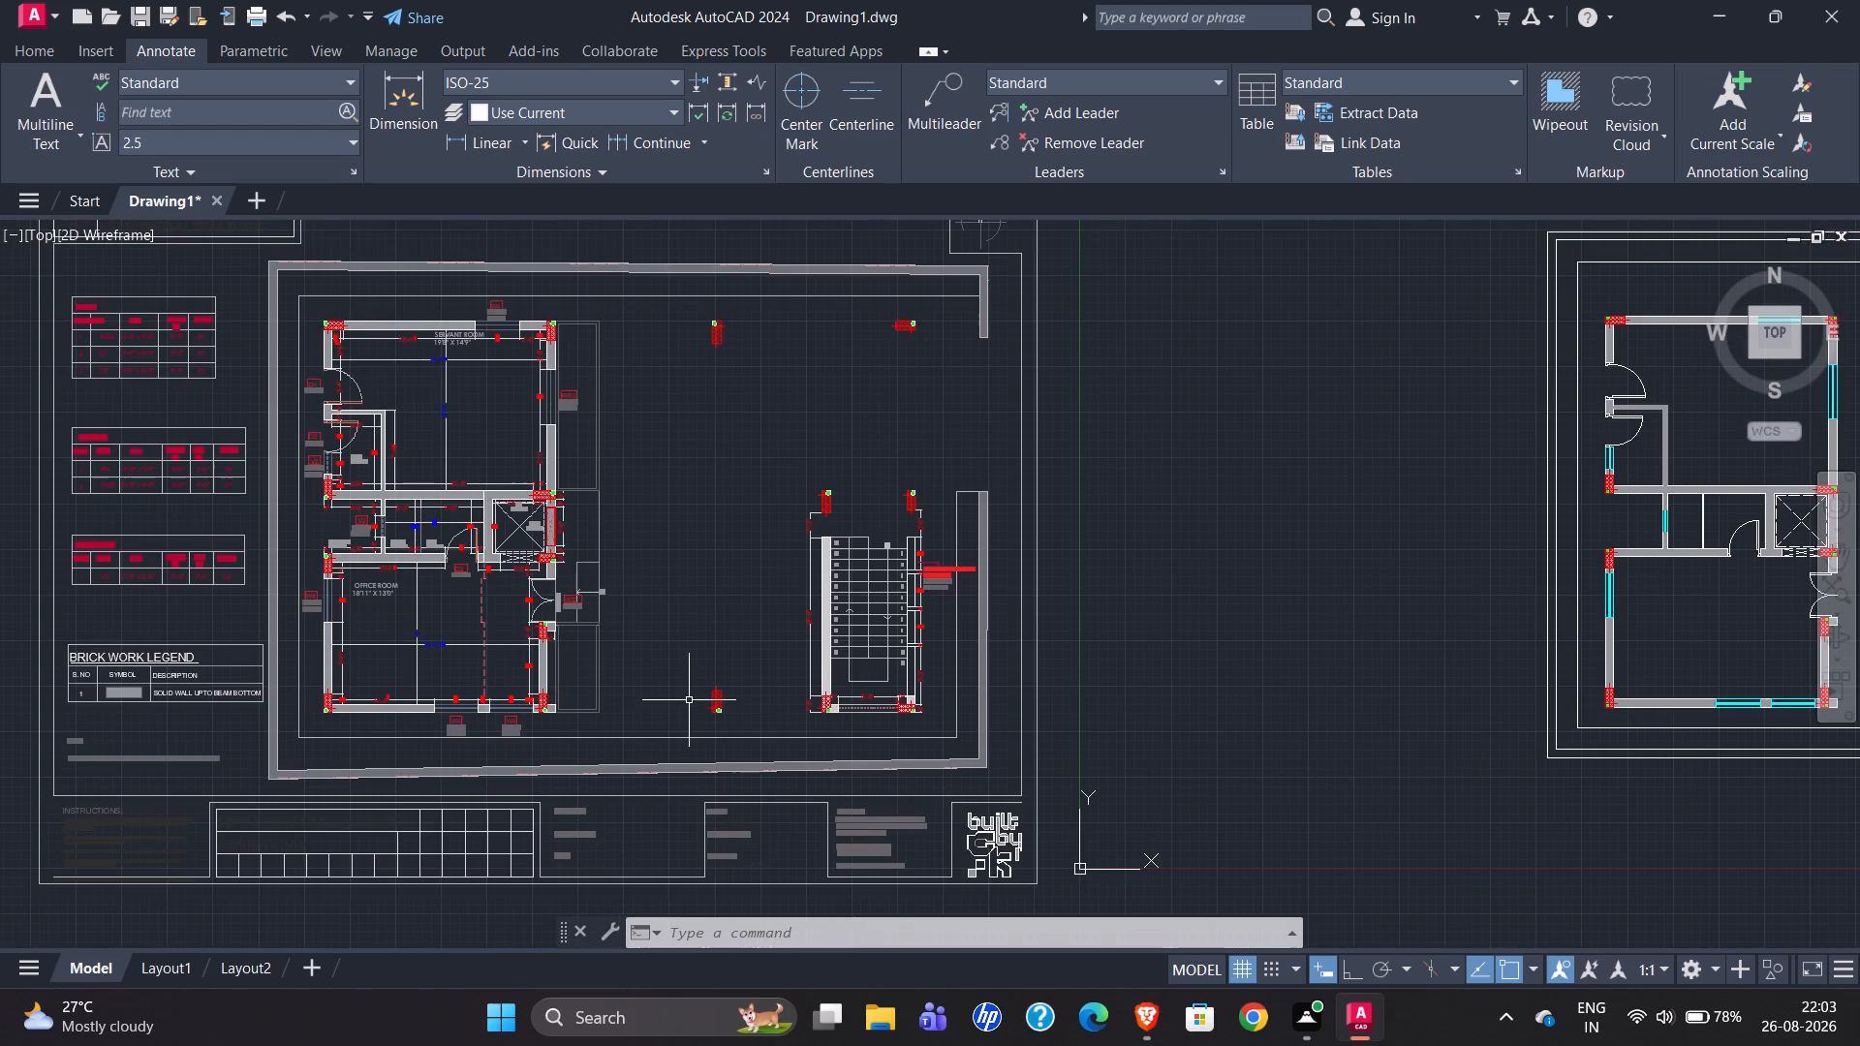
text(DI)
key(m)
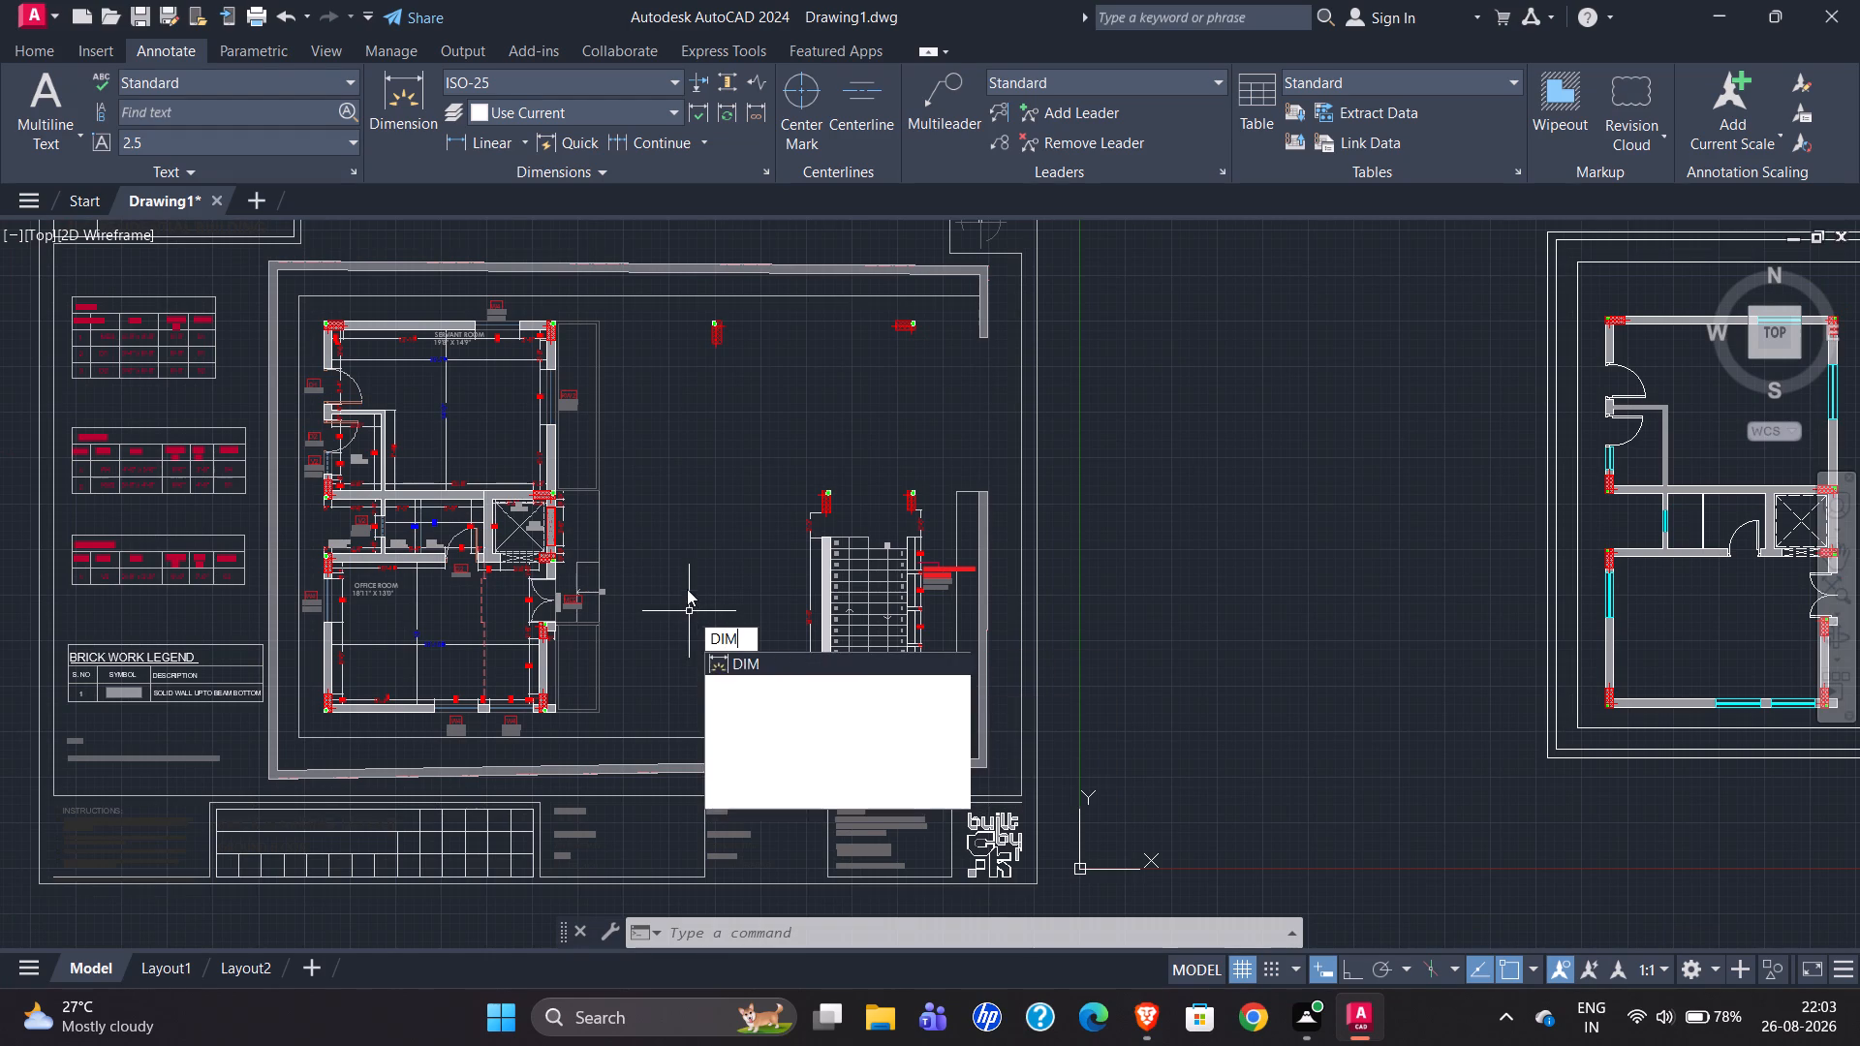
text(STY)
key(Return)
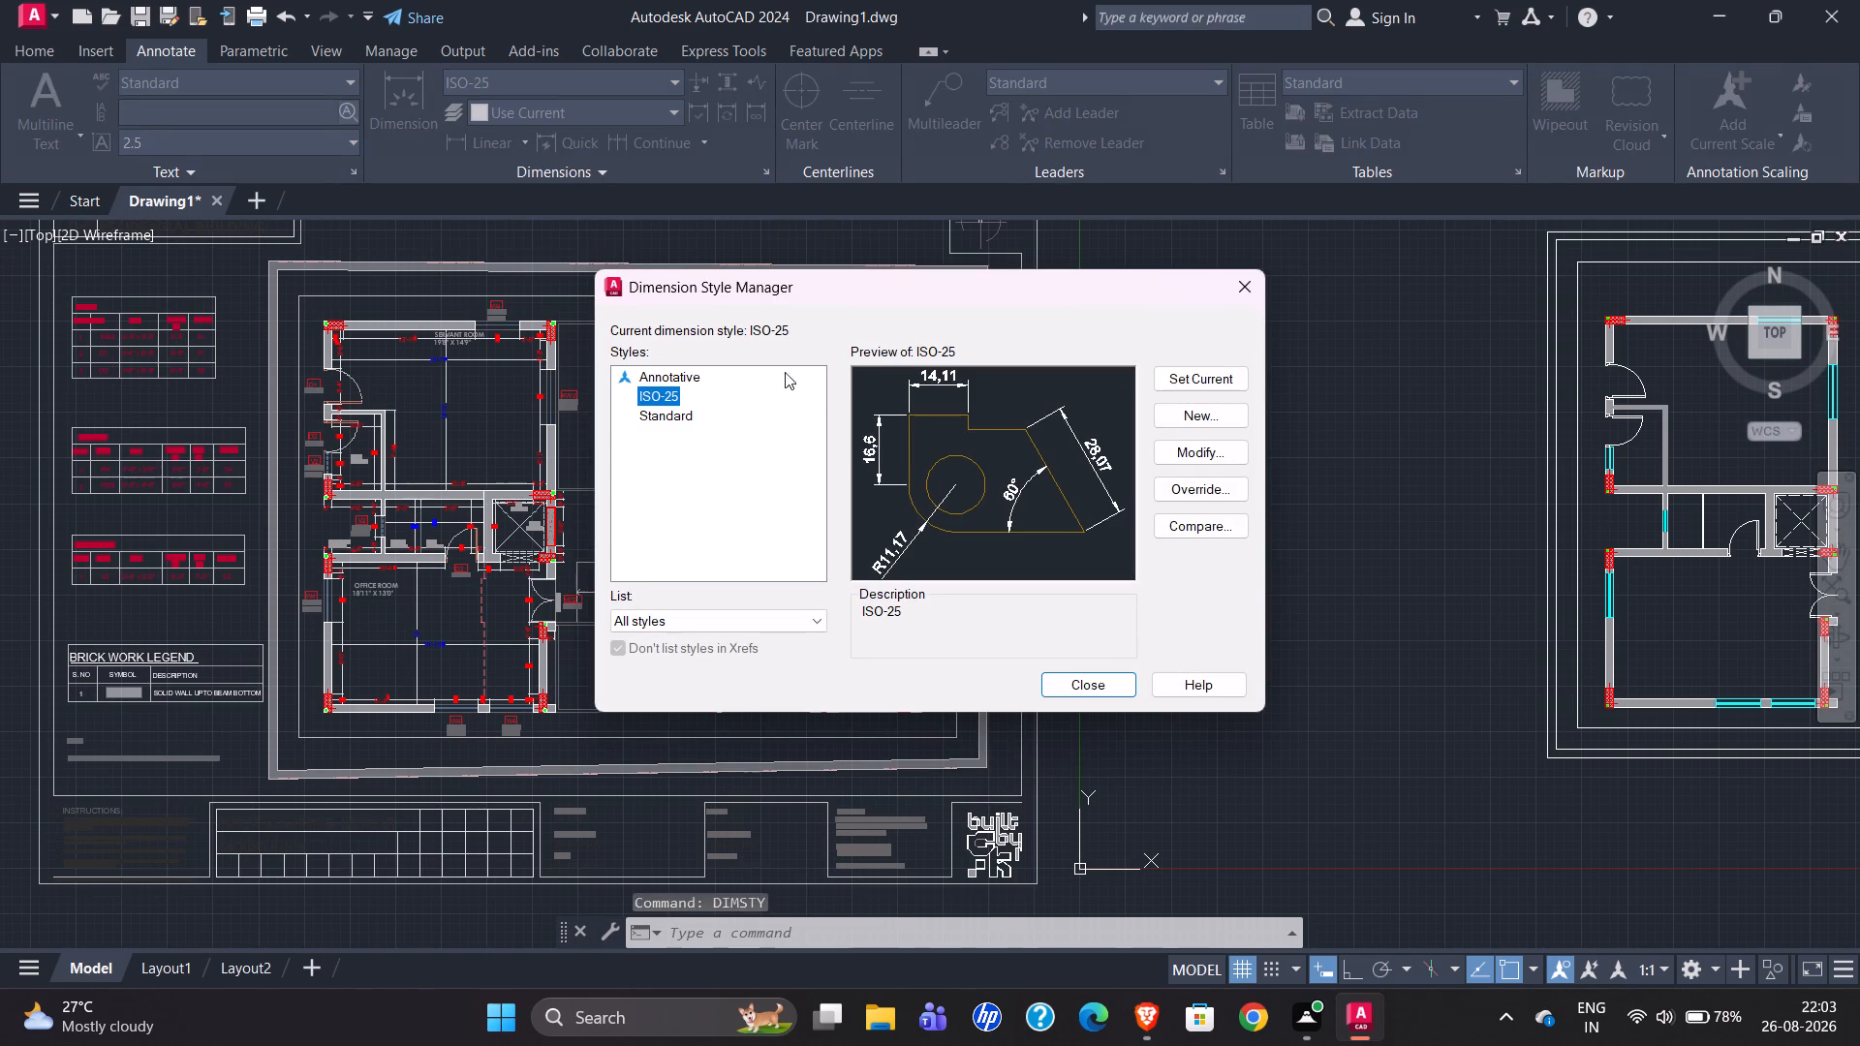
click(647, 419)
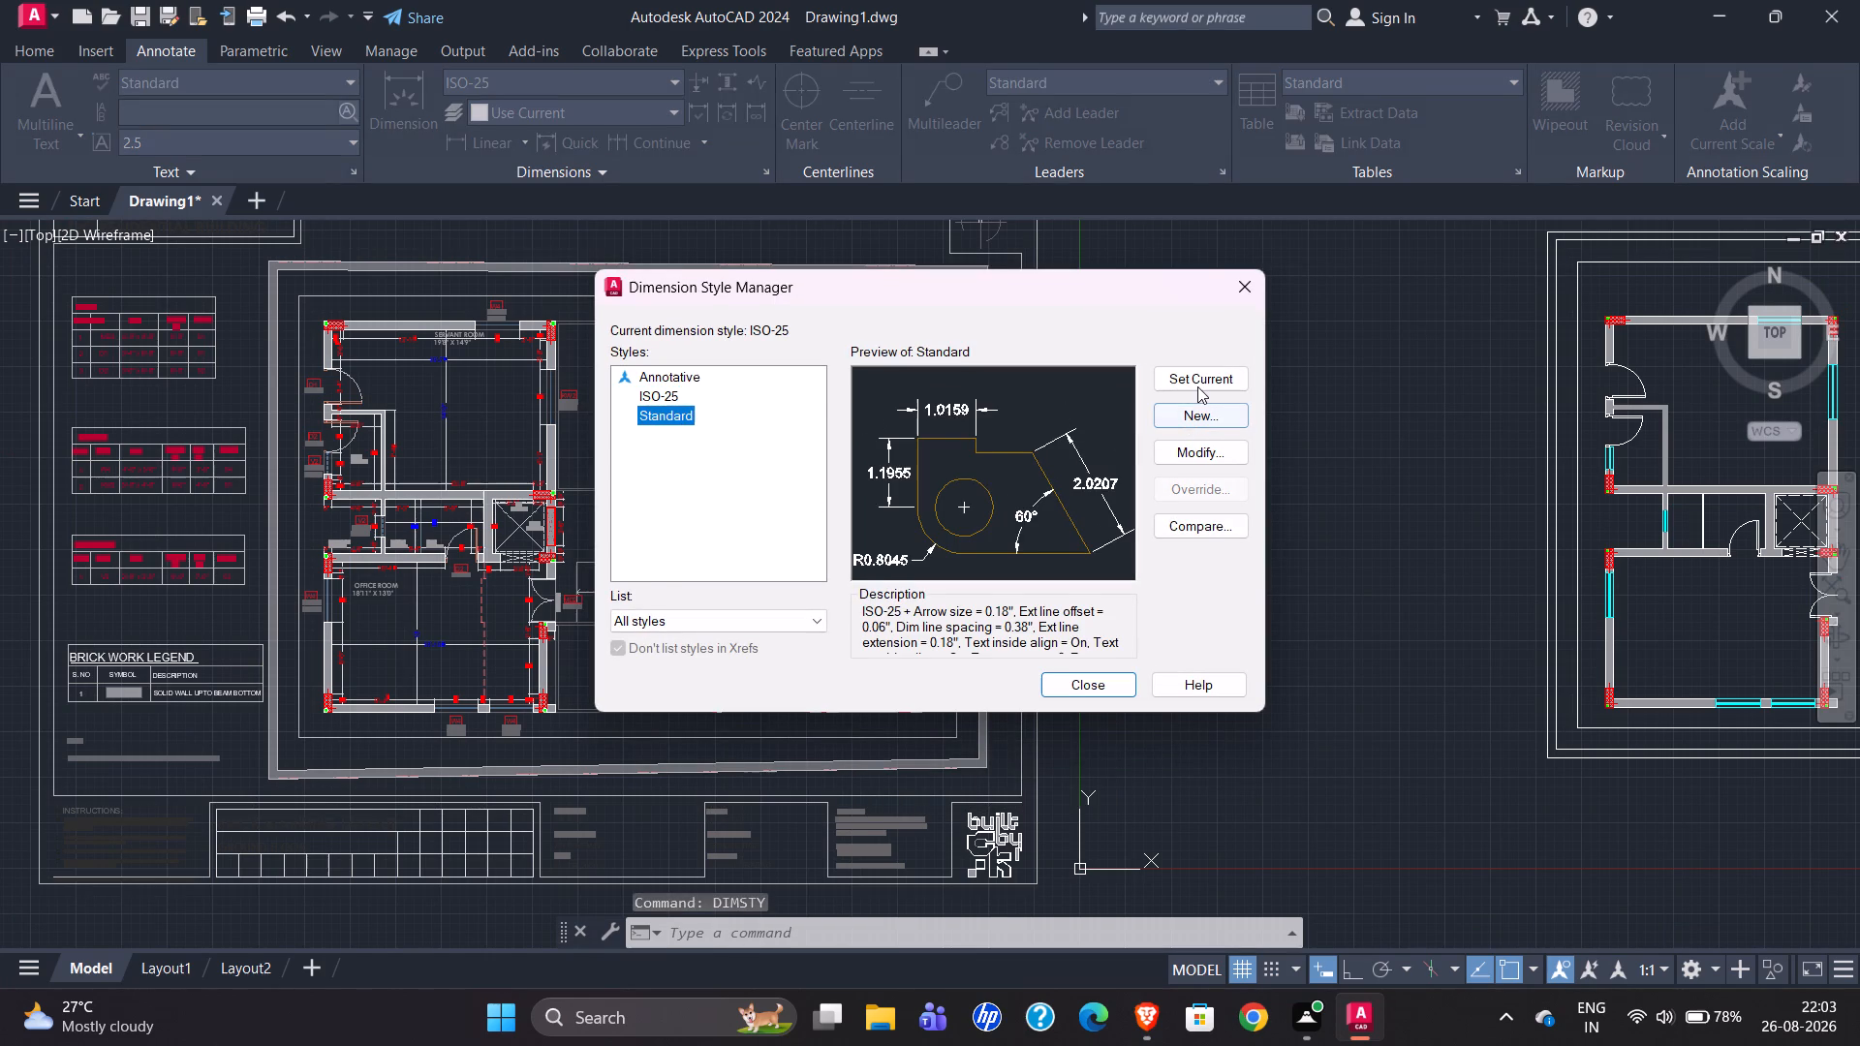
click(1197, 386)
Modify the Standard dimension style to suppress both extension lines, Ext line 1 and Ext line 2.
click(1211, 459)
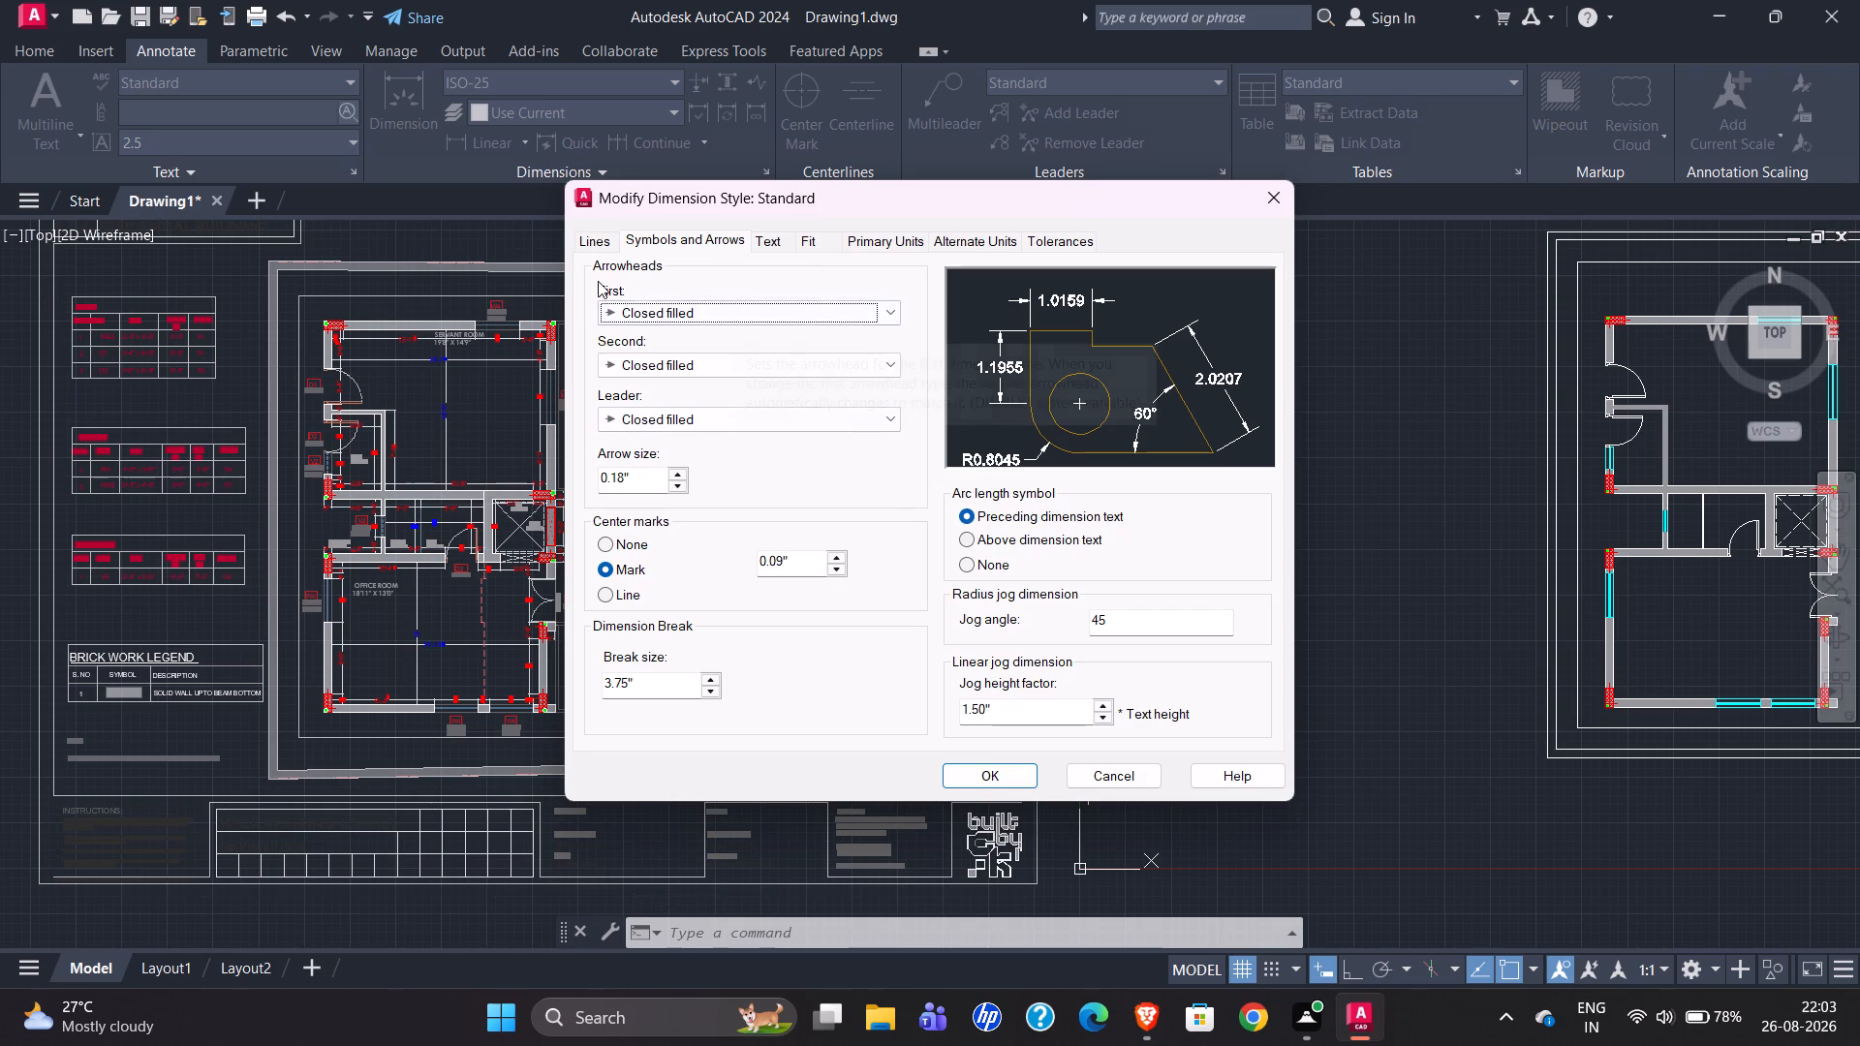
click(603, 241)
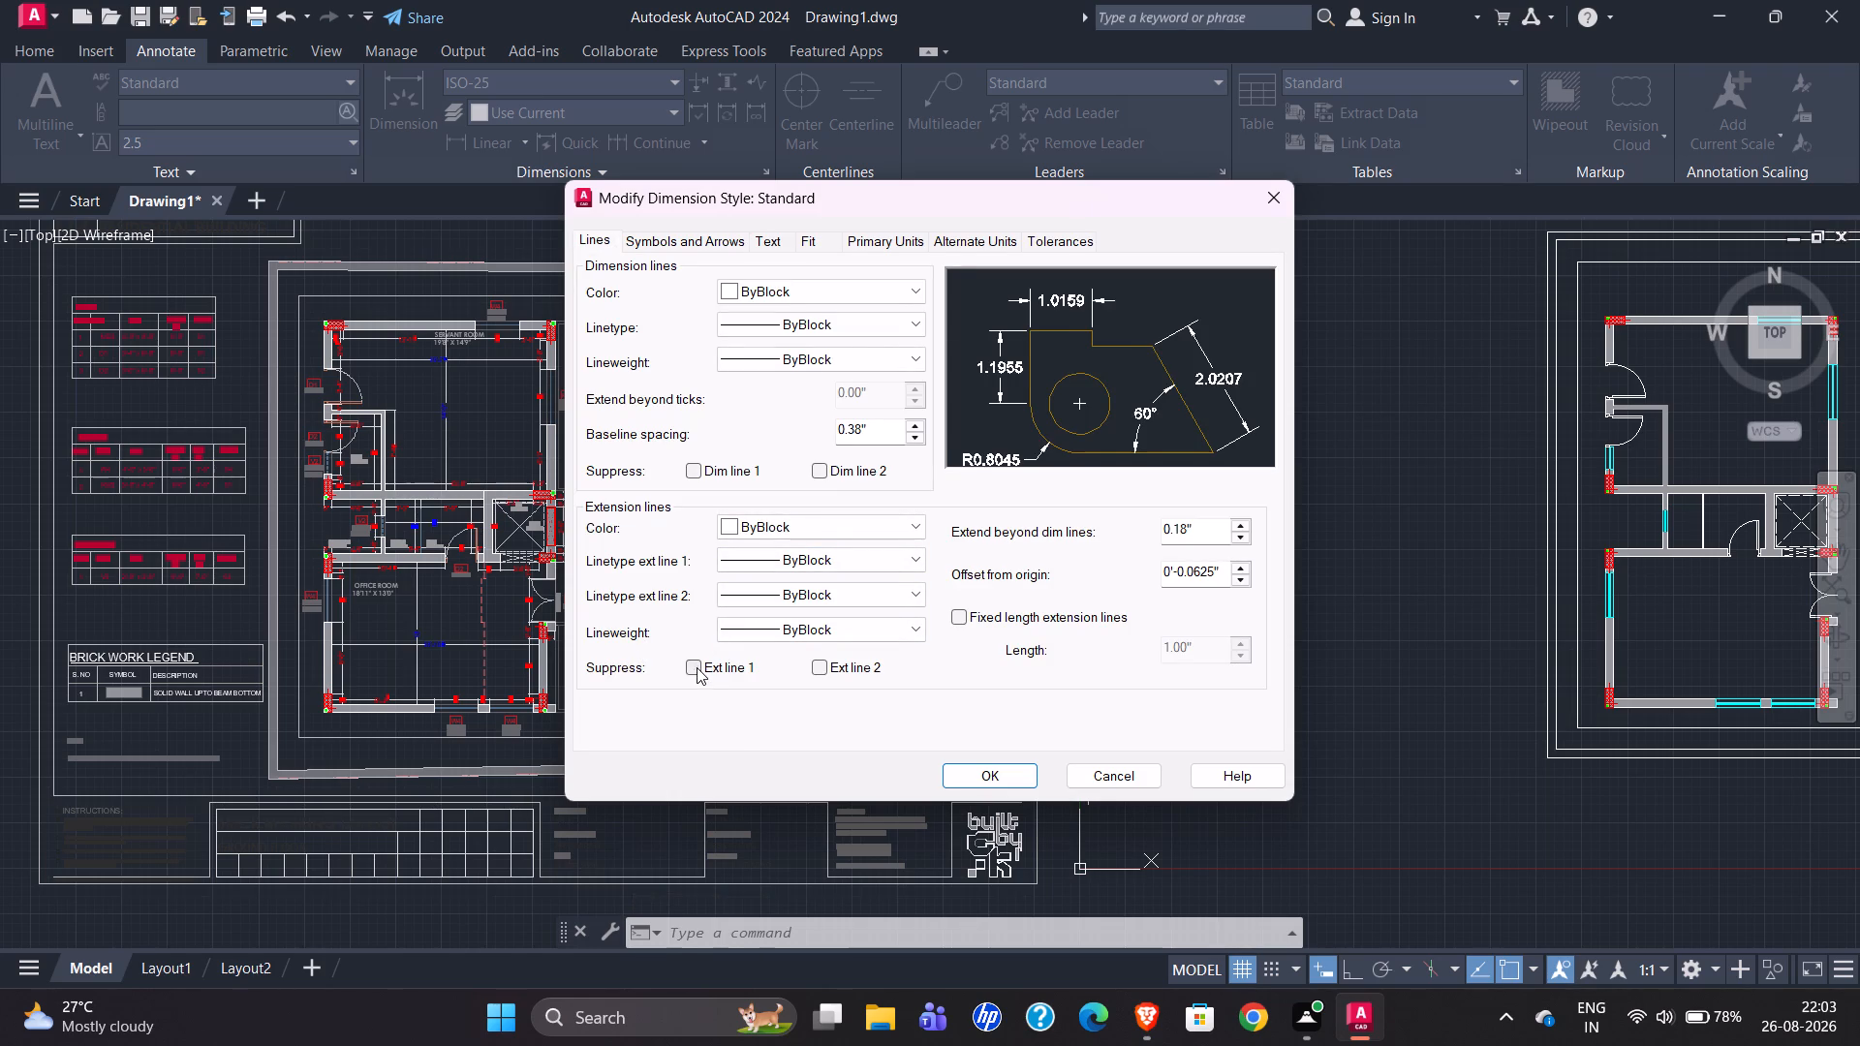
click(697, 667)
click(818, 667)
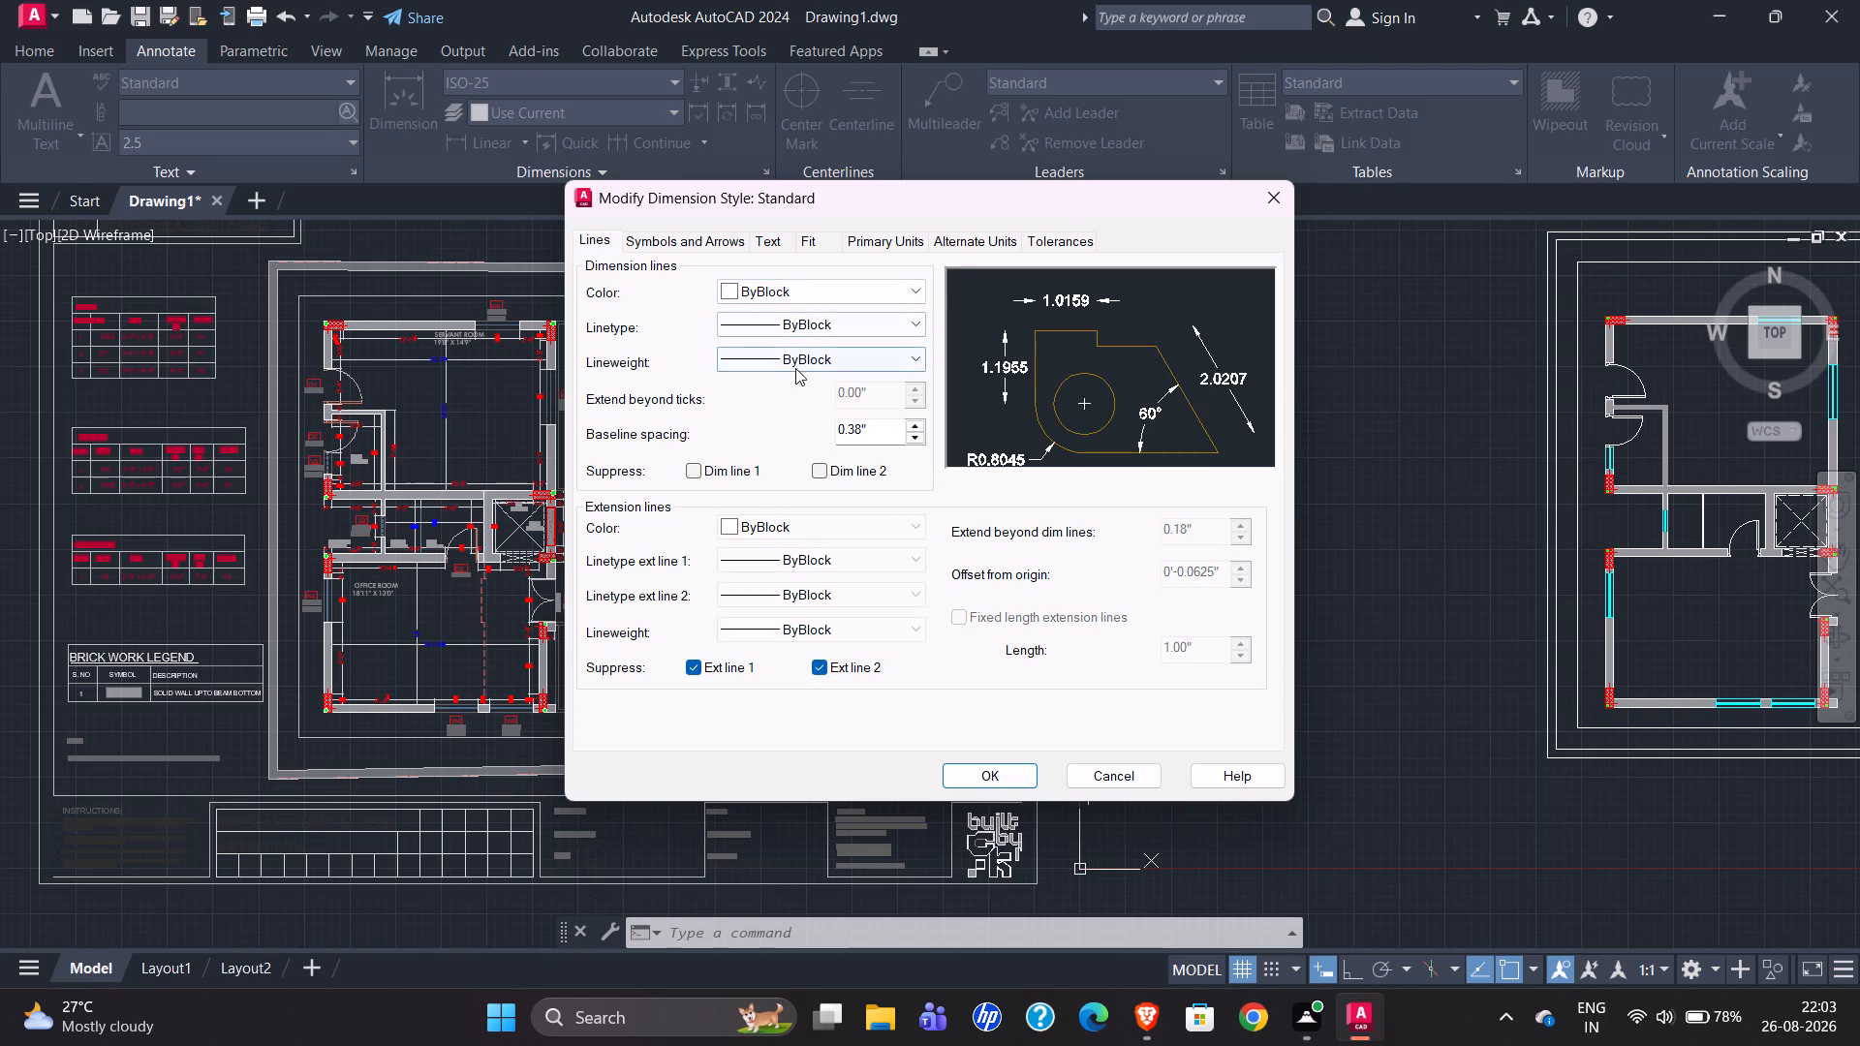
click(767, 242)
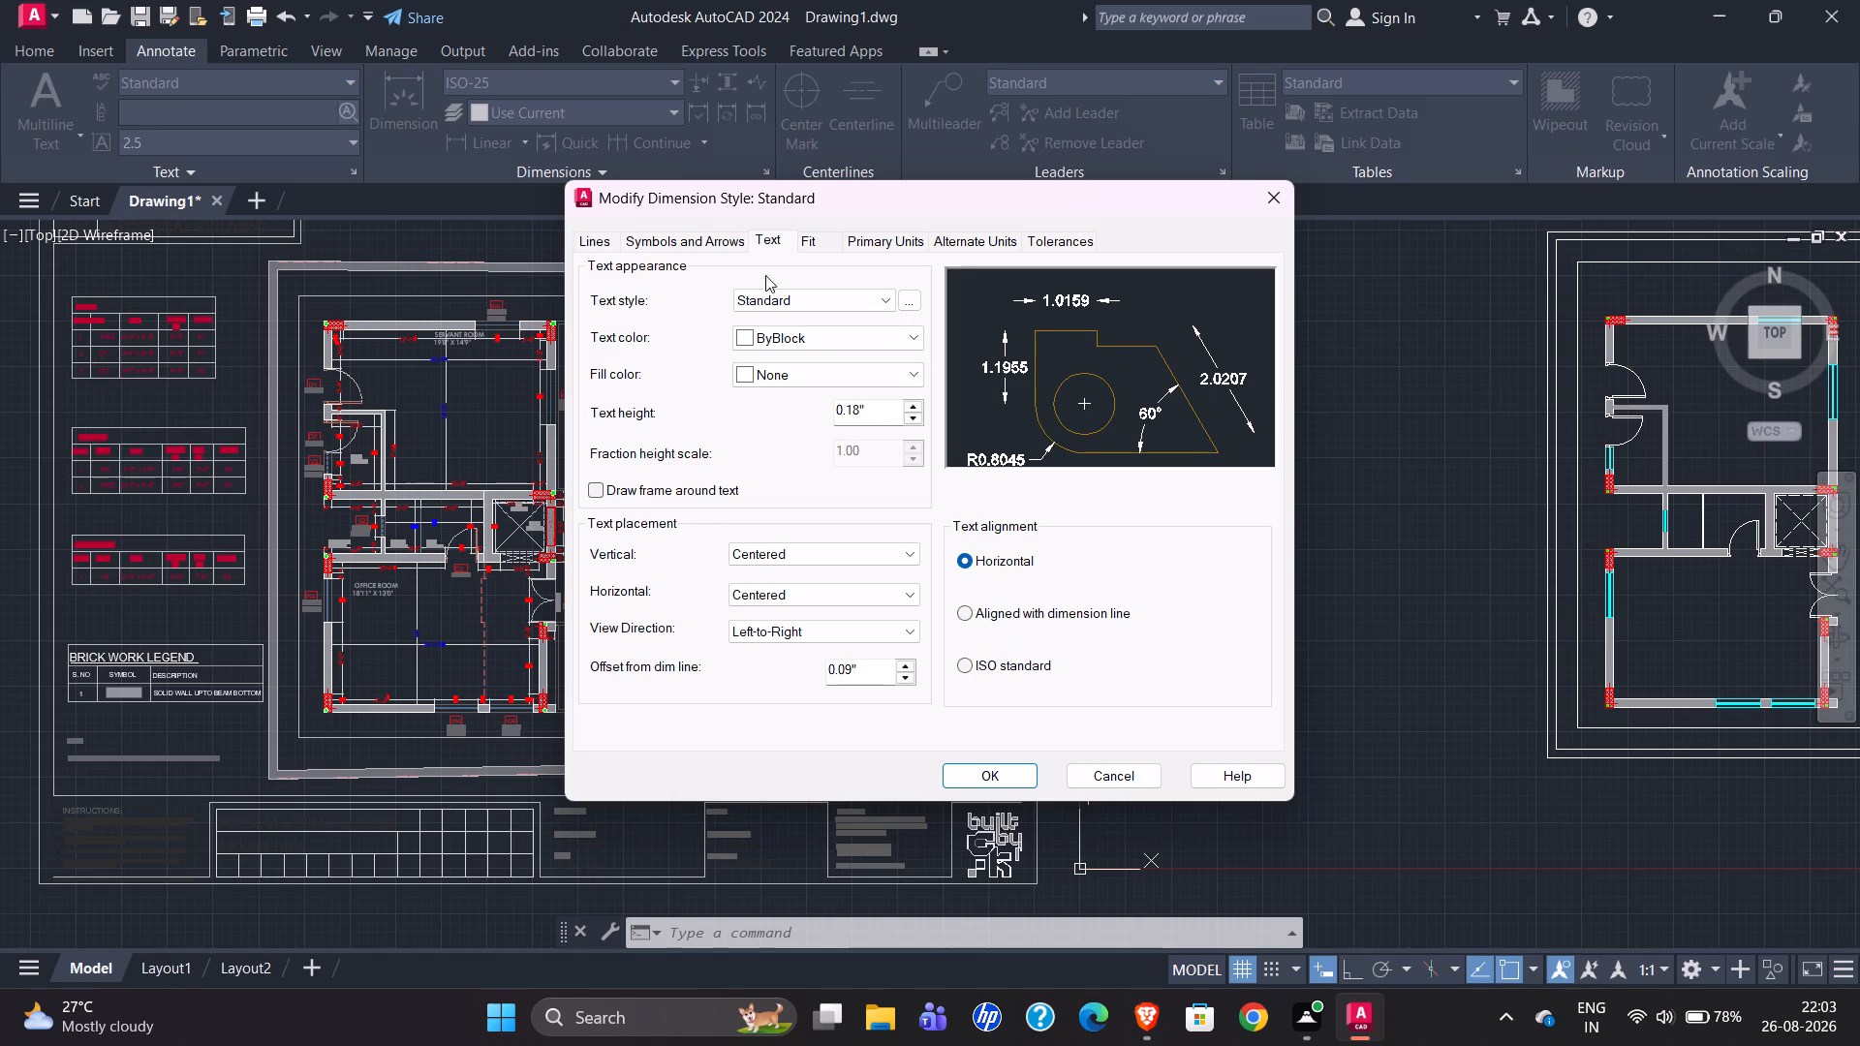
click(598, 241)
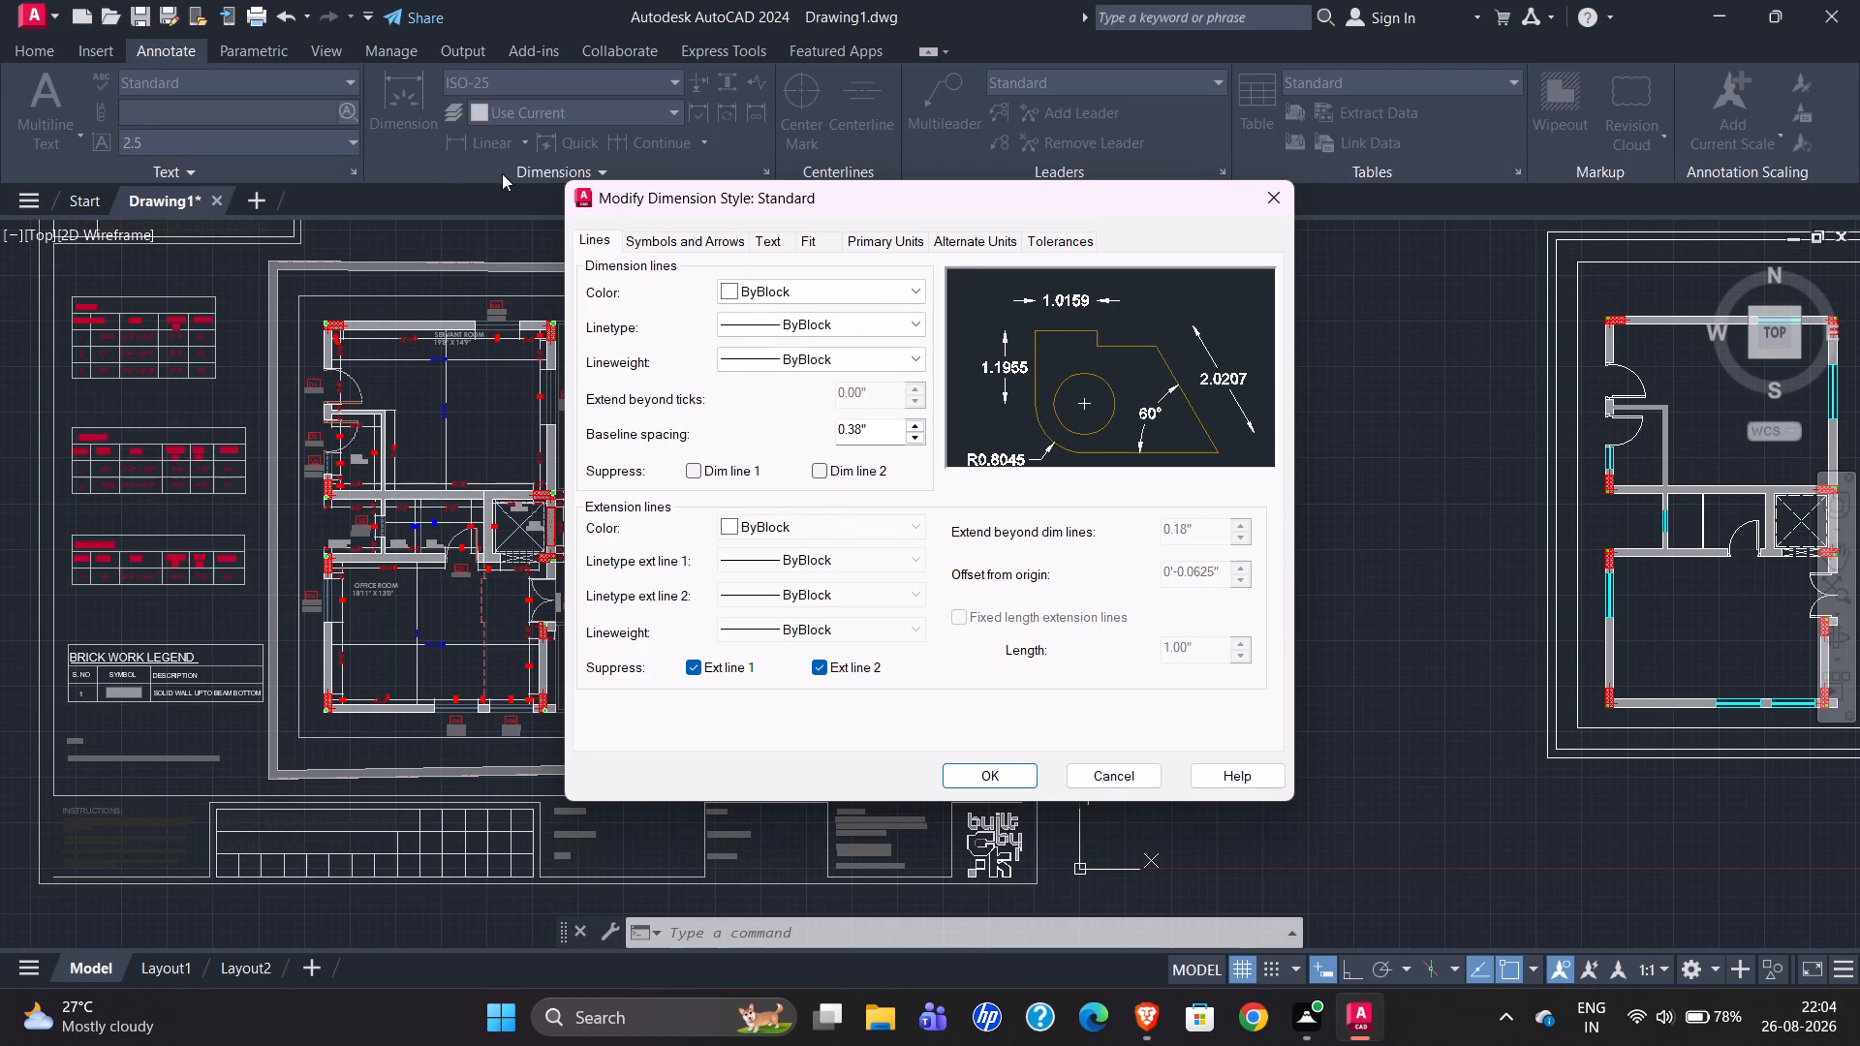
Set the Standard style's dimension arrowheads to Architectural tick with an arrow size of 4".
click(711, 245)
click(703, 322)
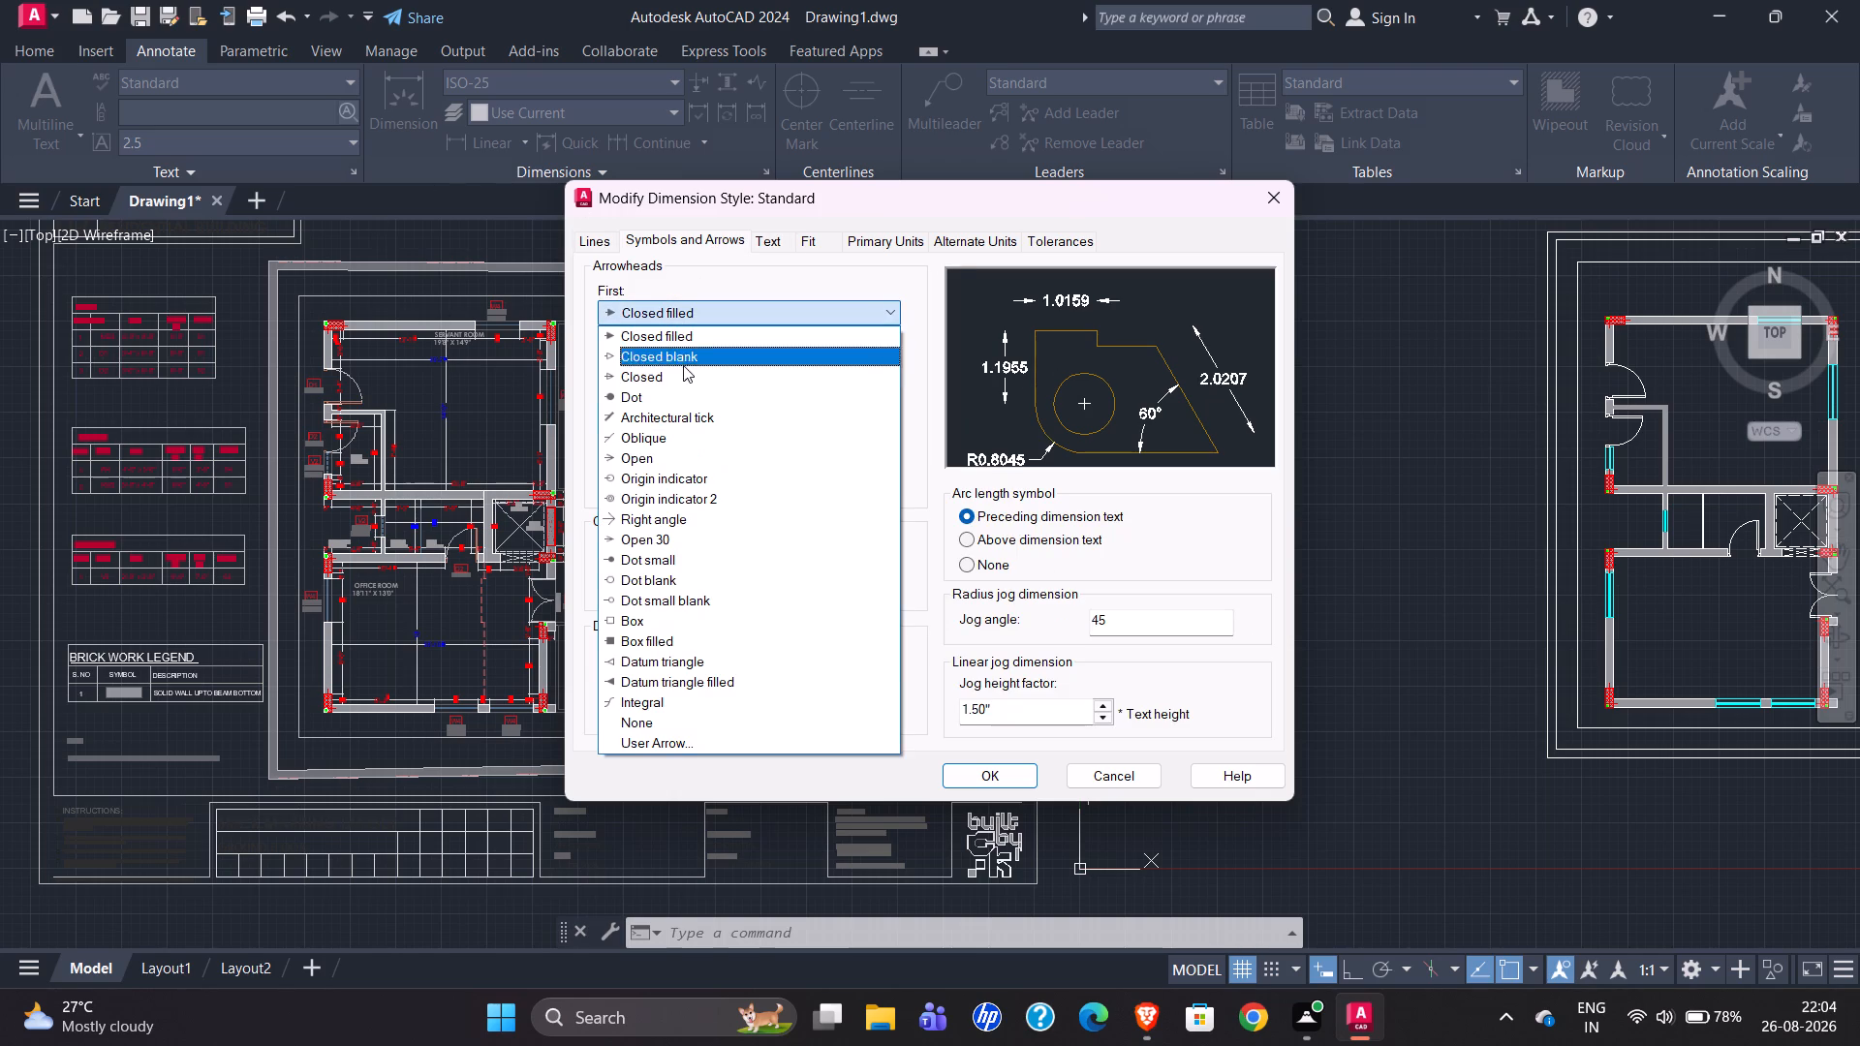
click(674, 420)
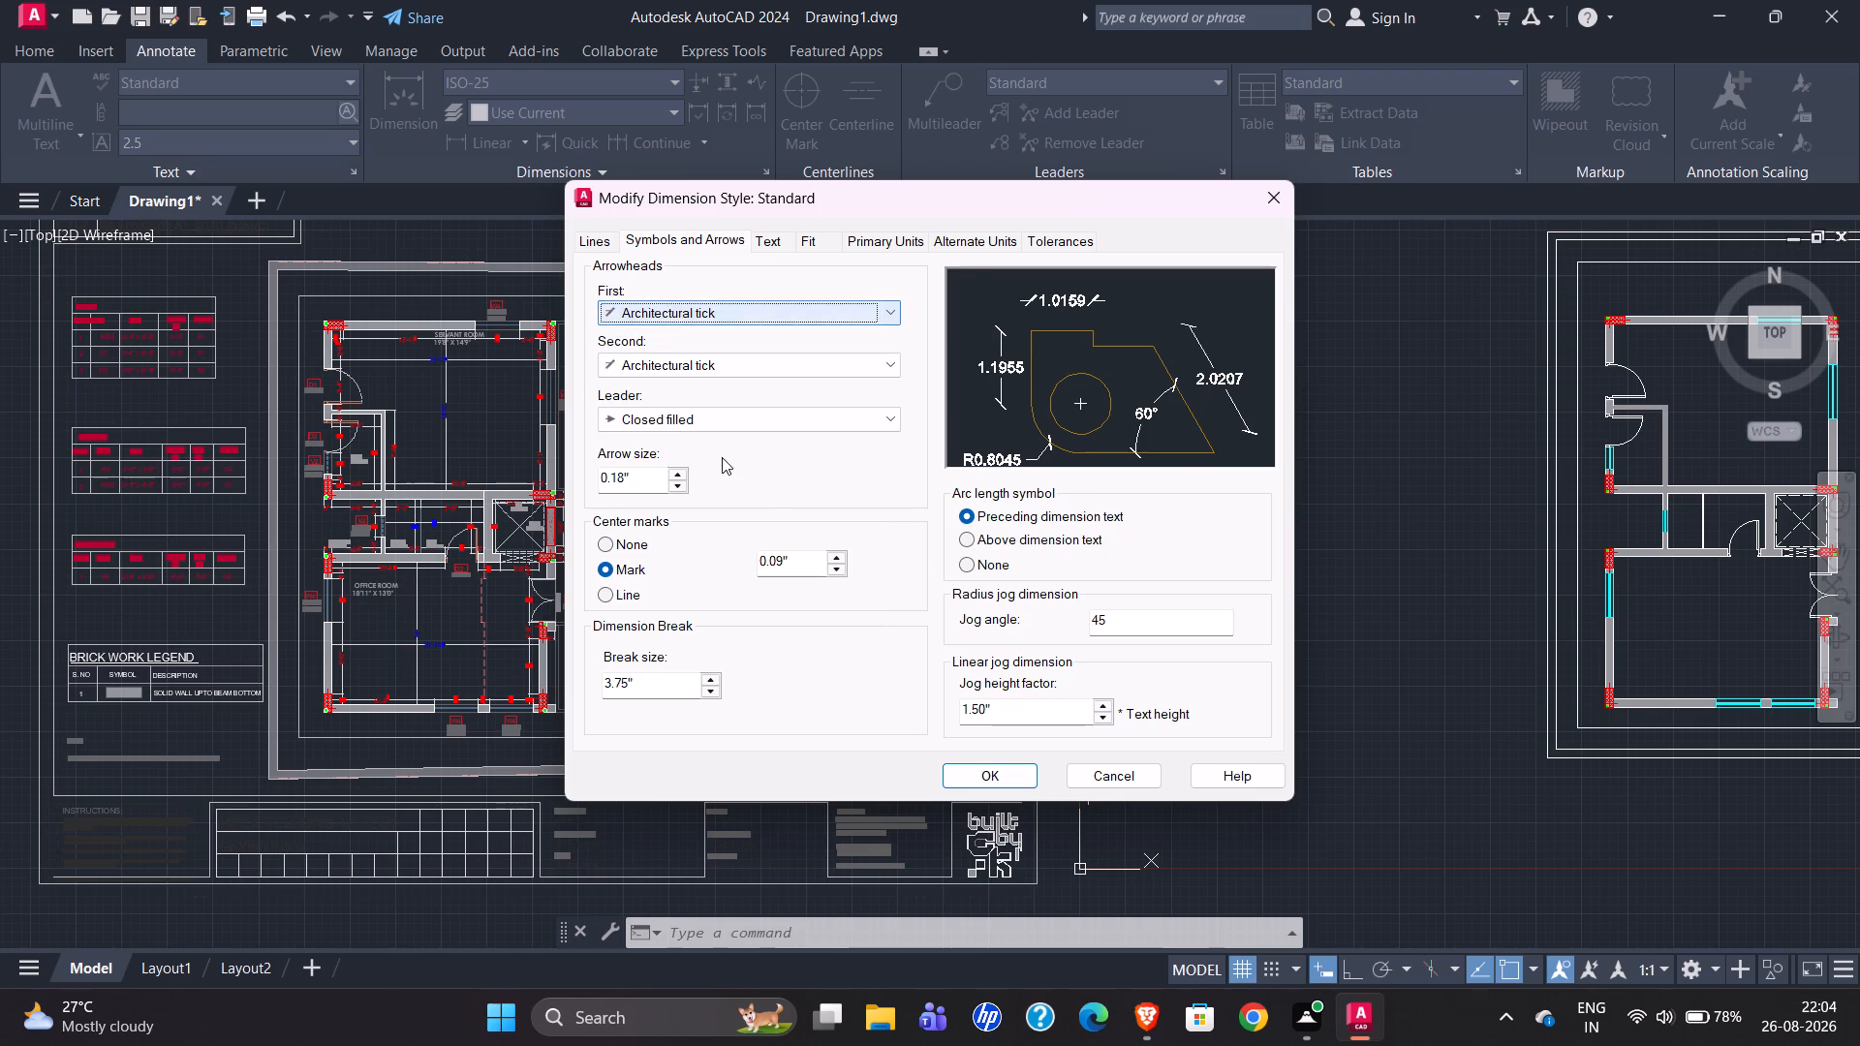
click(644, 476)
drag(642, 477, 641, 478)
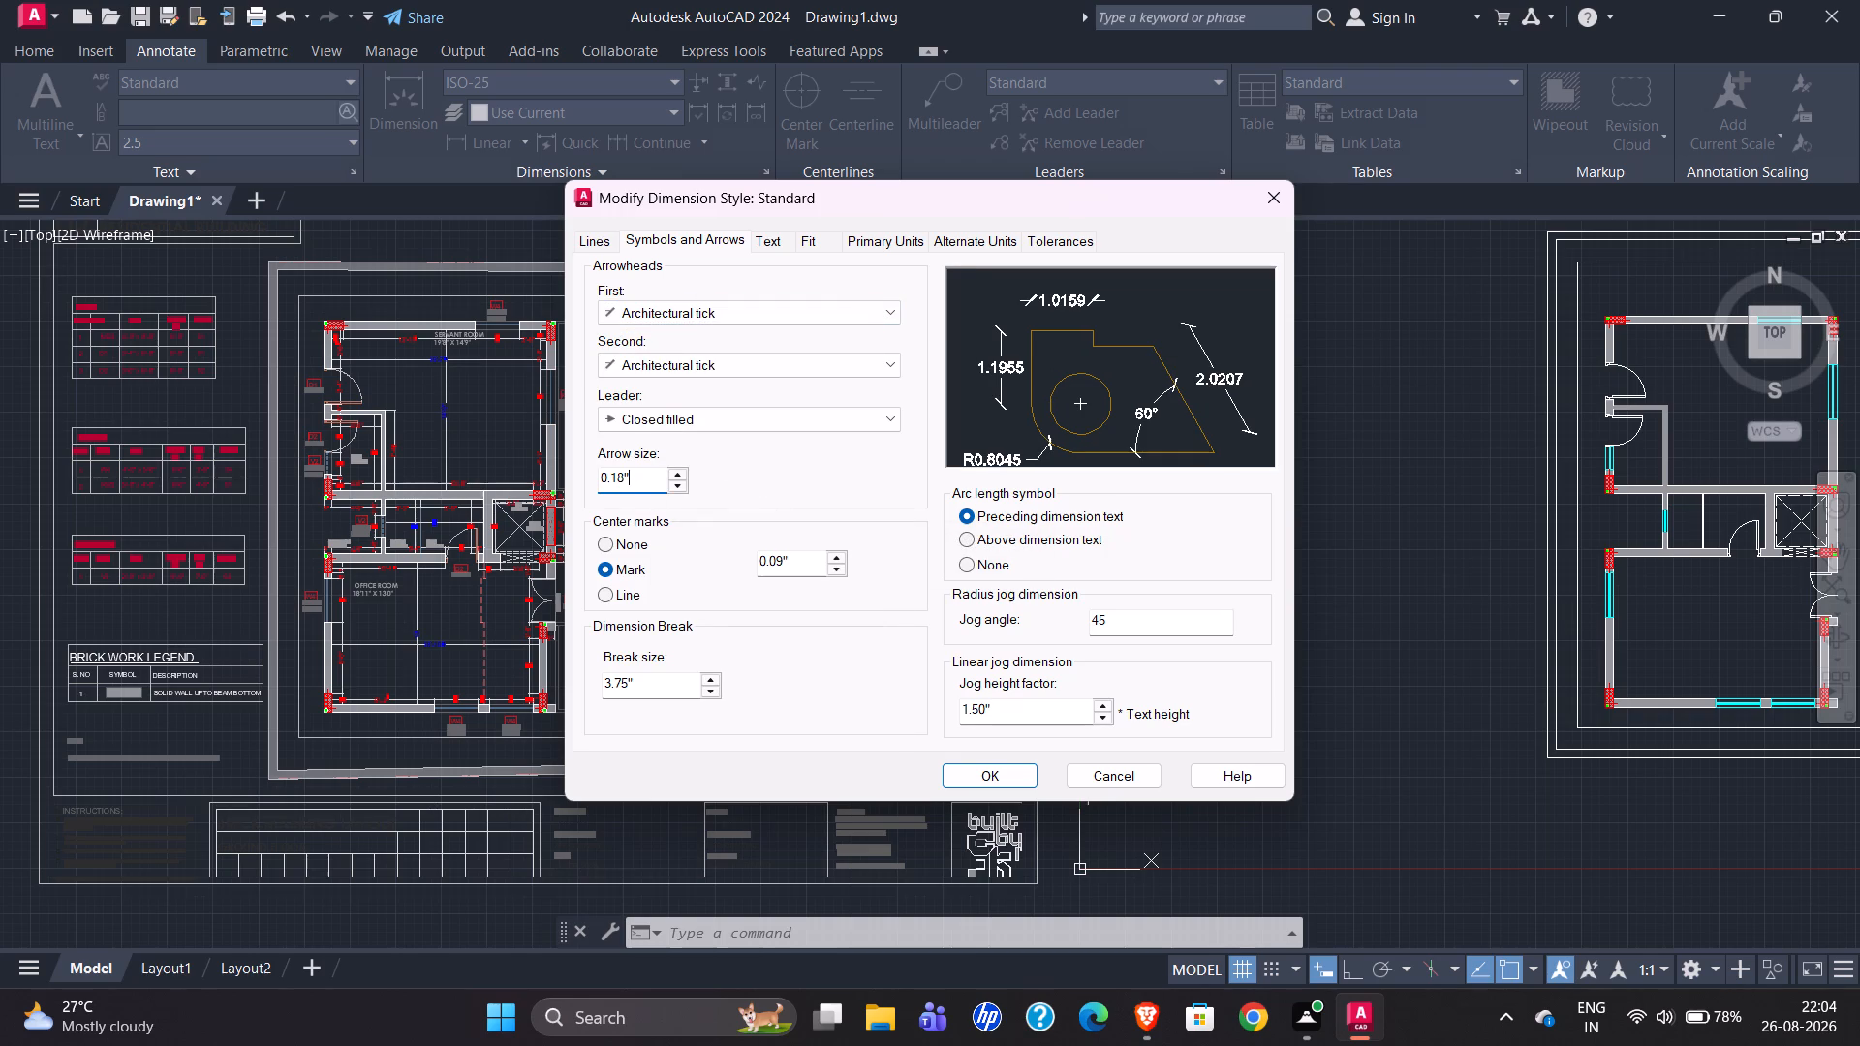
drag(641, 478, 611, 481)
drag(611, 481, 589, 485)
right_click(611, 481)
click(639, 477)
drag(639, 477, 639, 477)
drag(639, 477, 599, 480)
key(4)
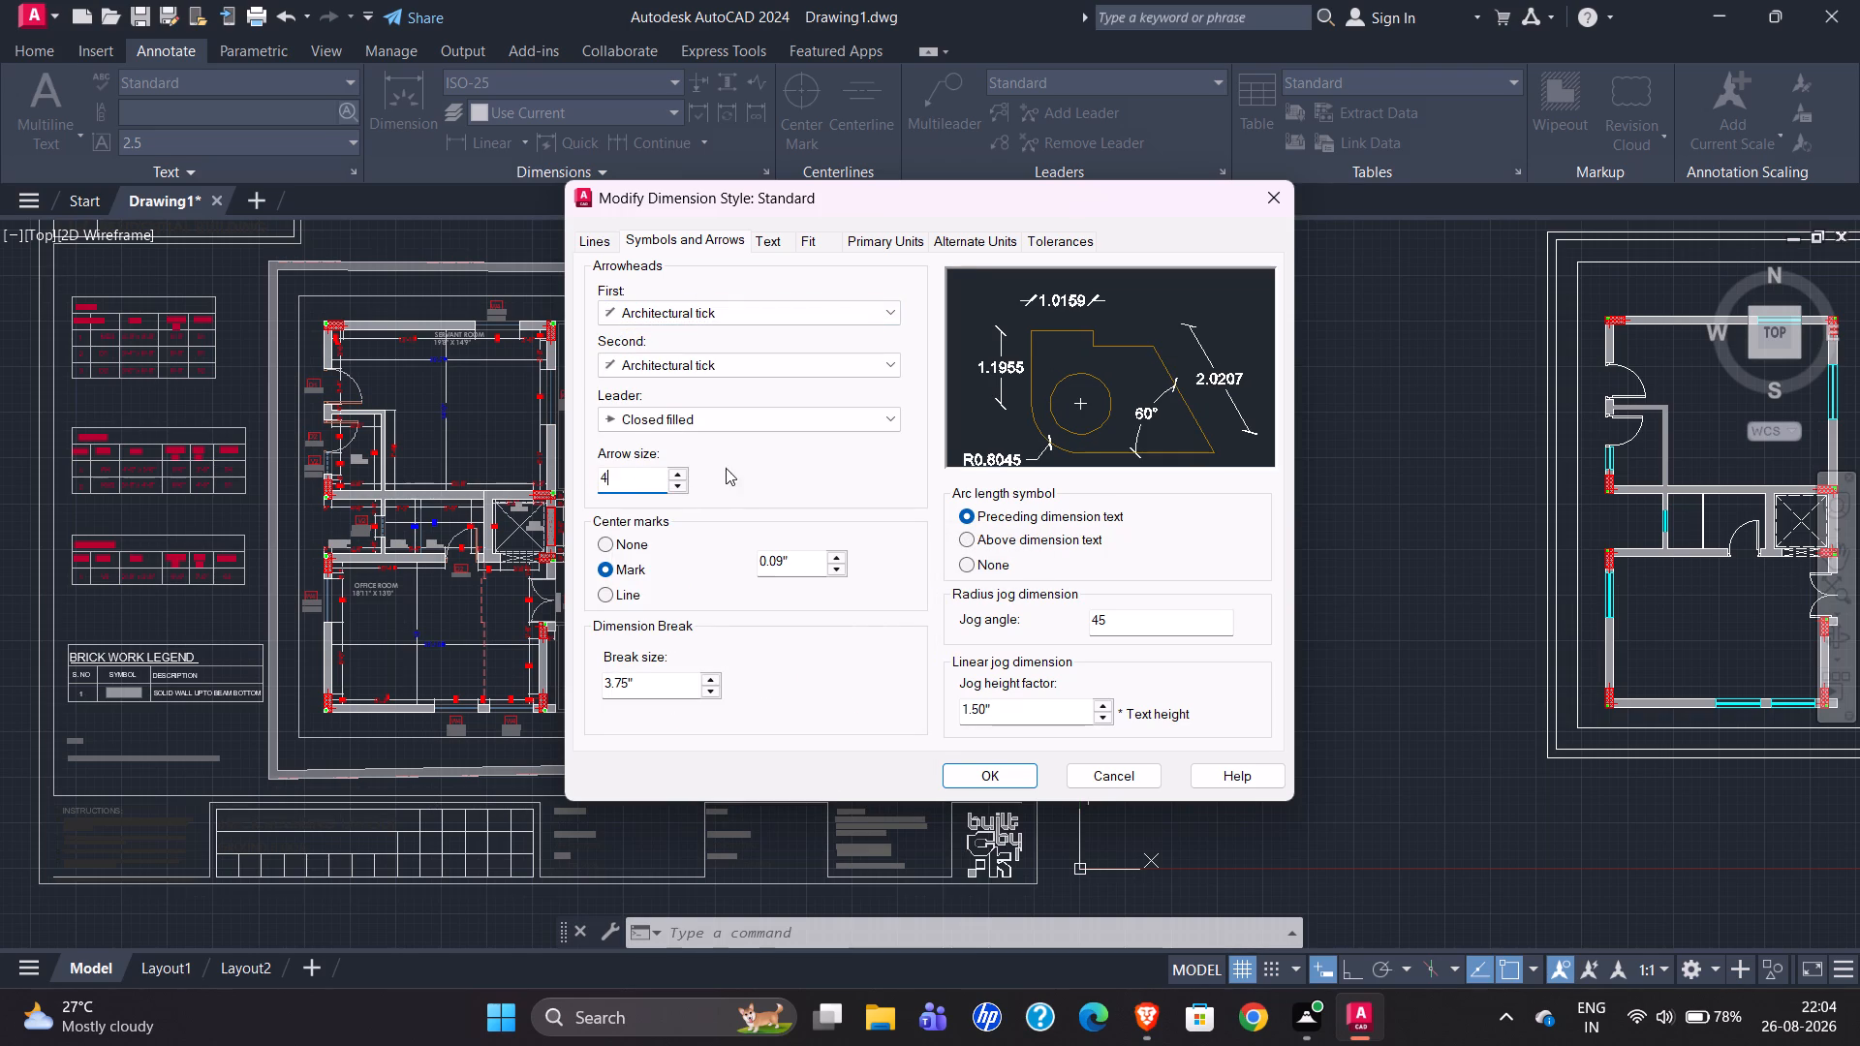
key(shift+quotedbl)
key(Return)
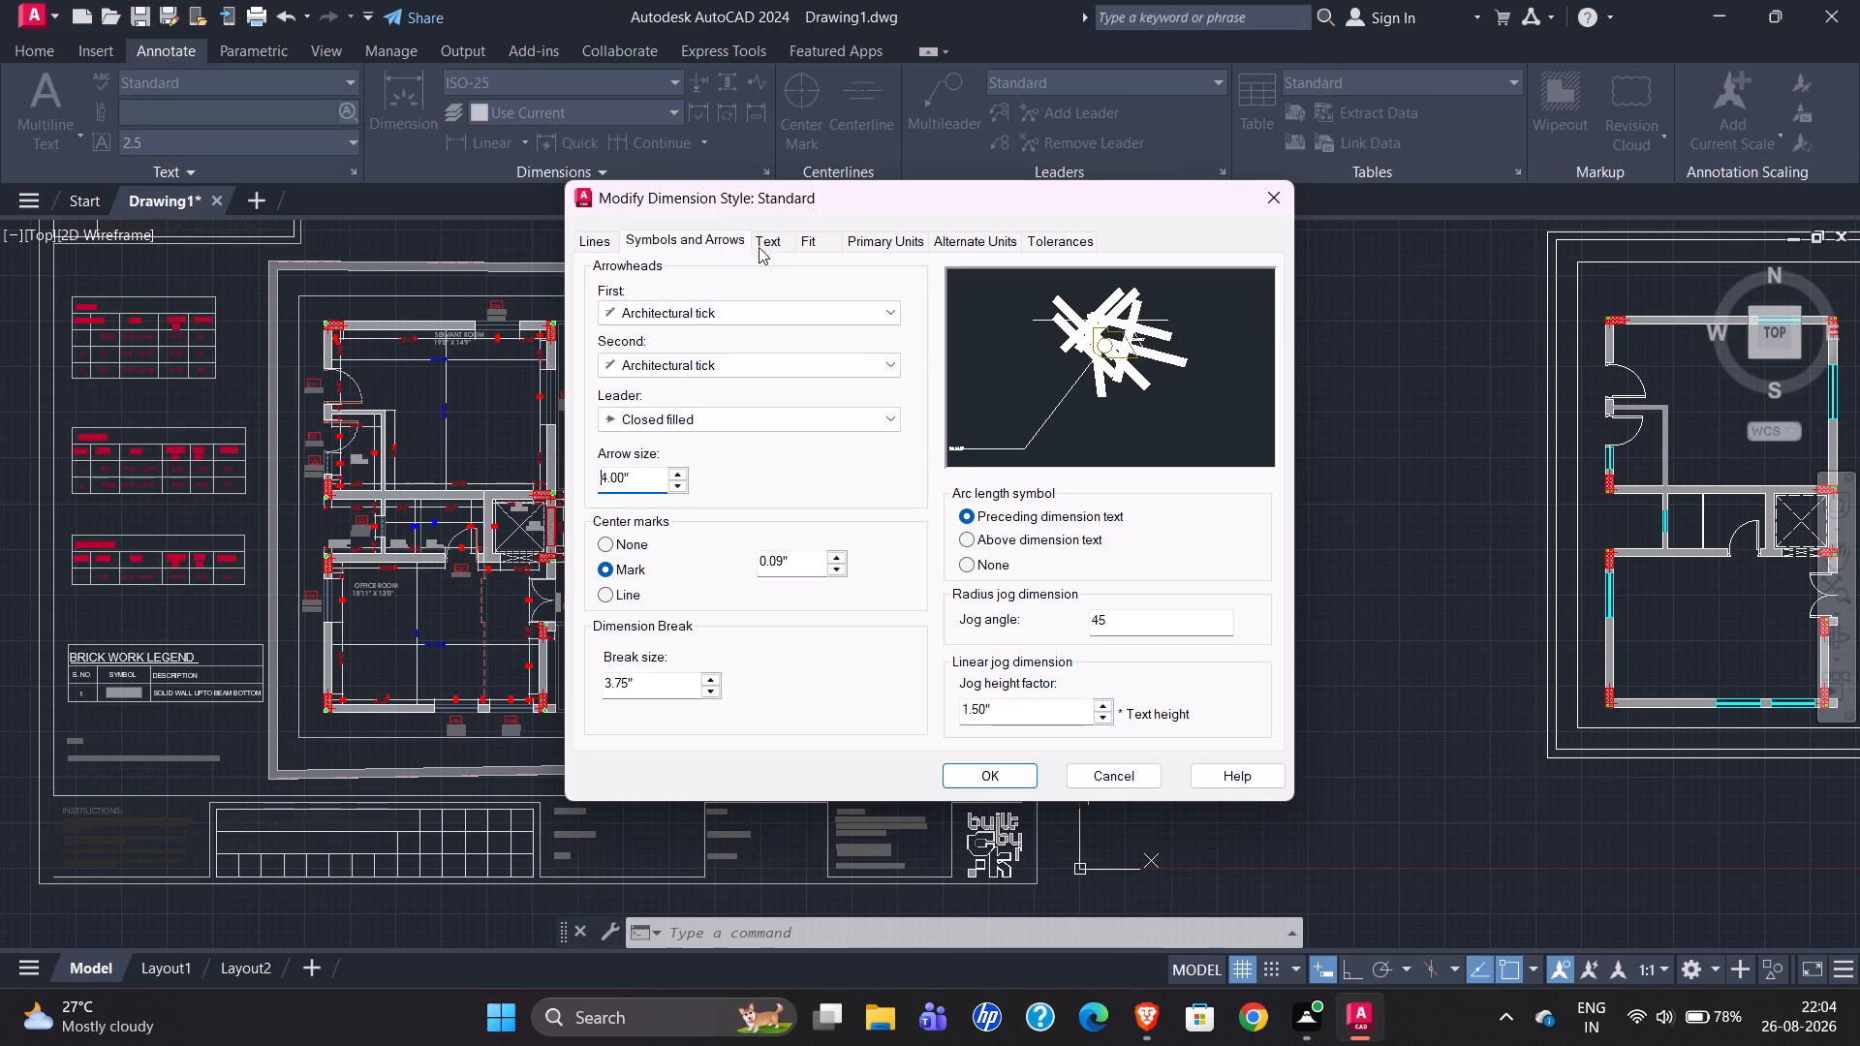
Set the Standard style's dimension text height to 4".
click(782, 247)
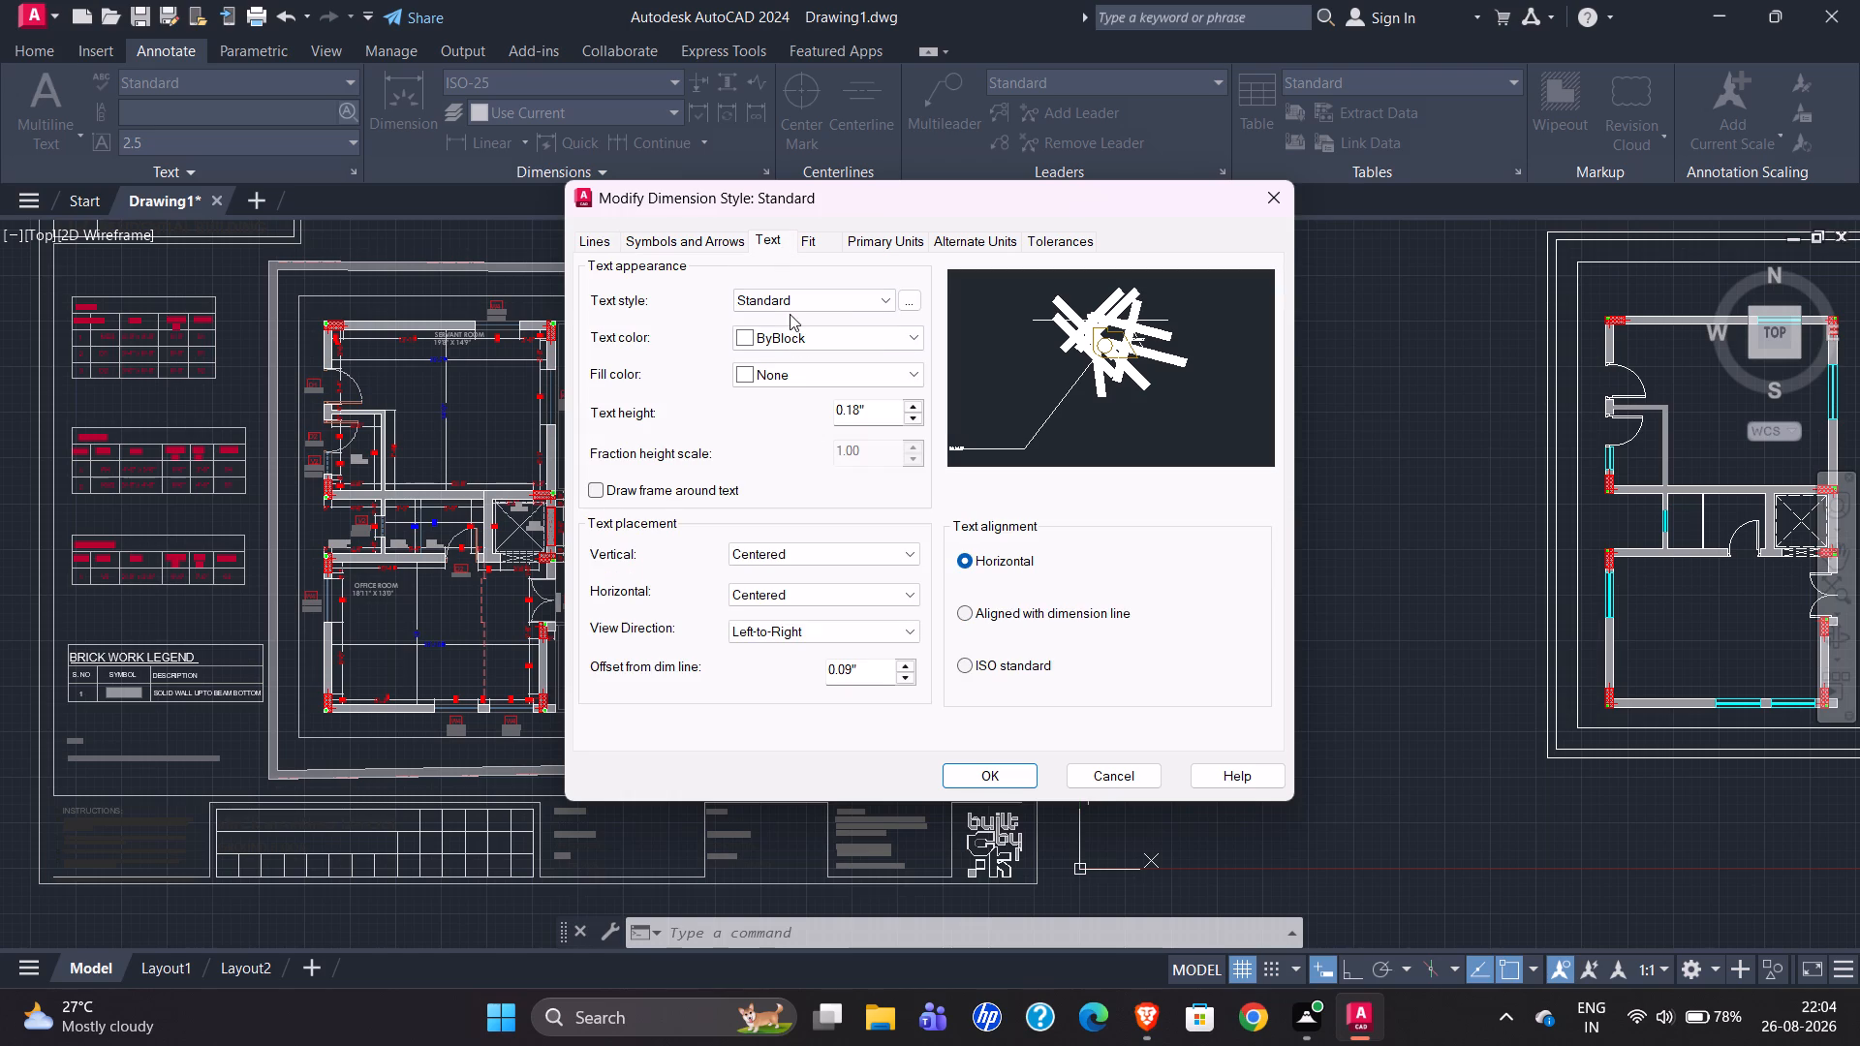
click(805, 333)
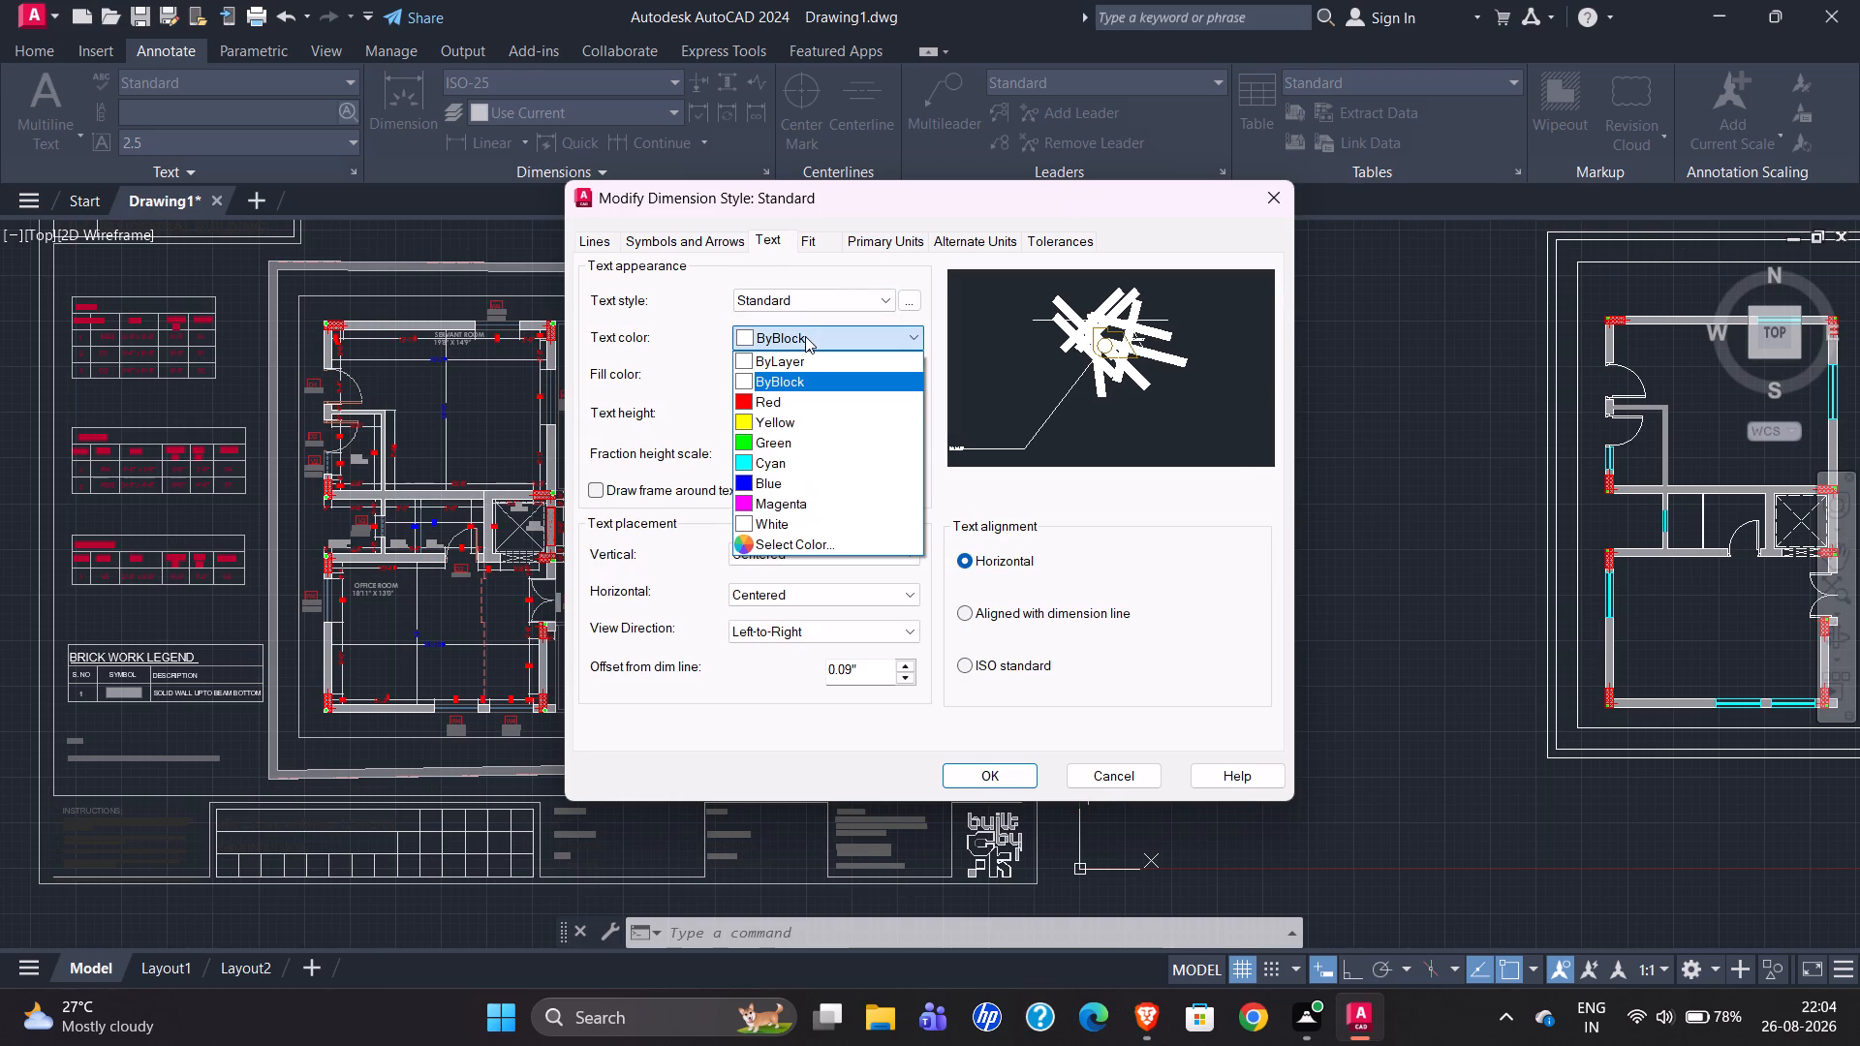
click(805, 336)
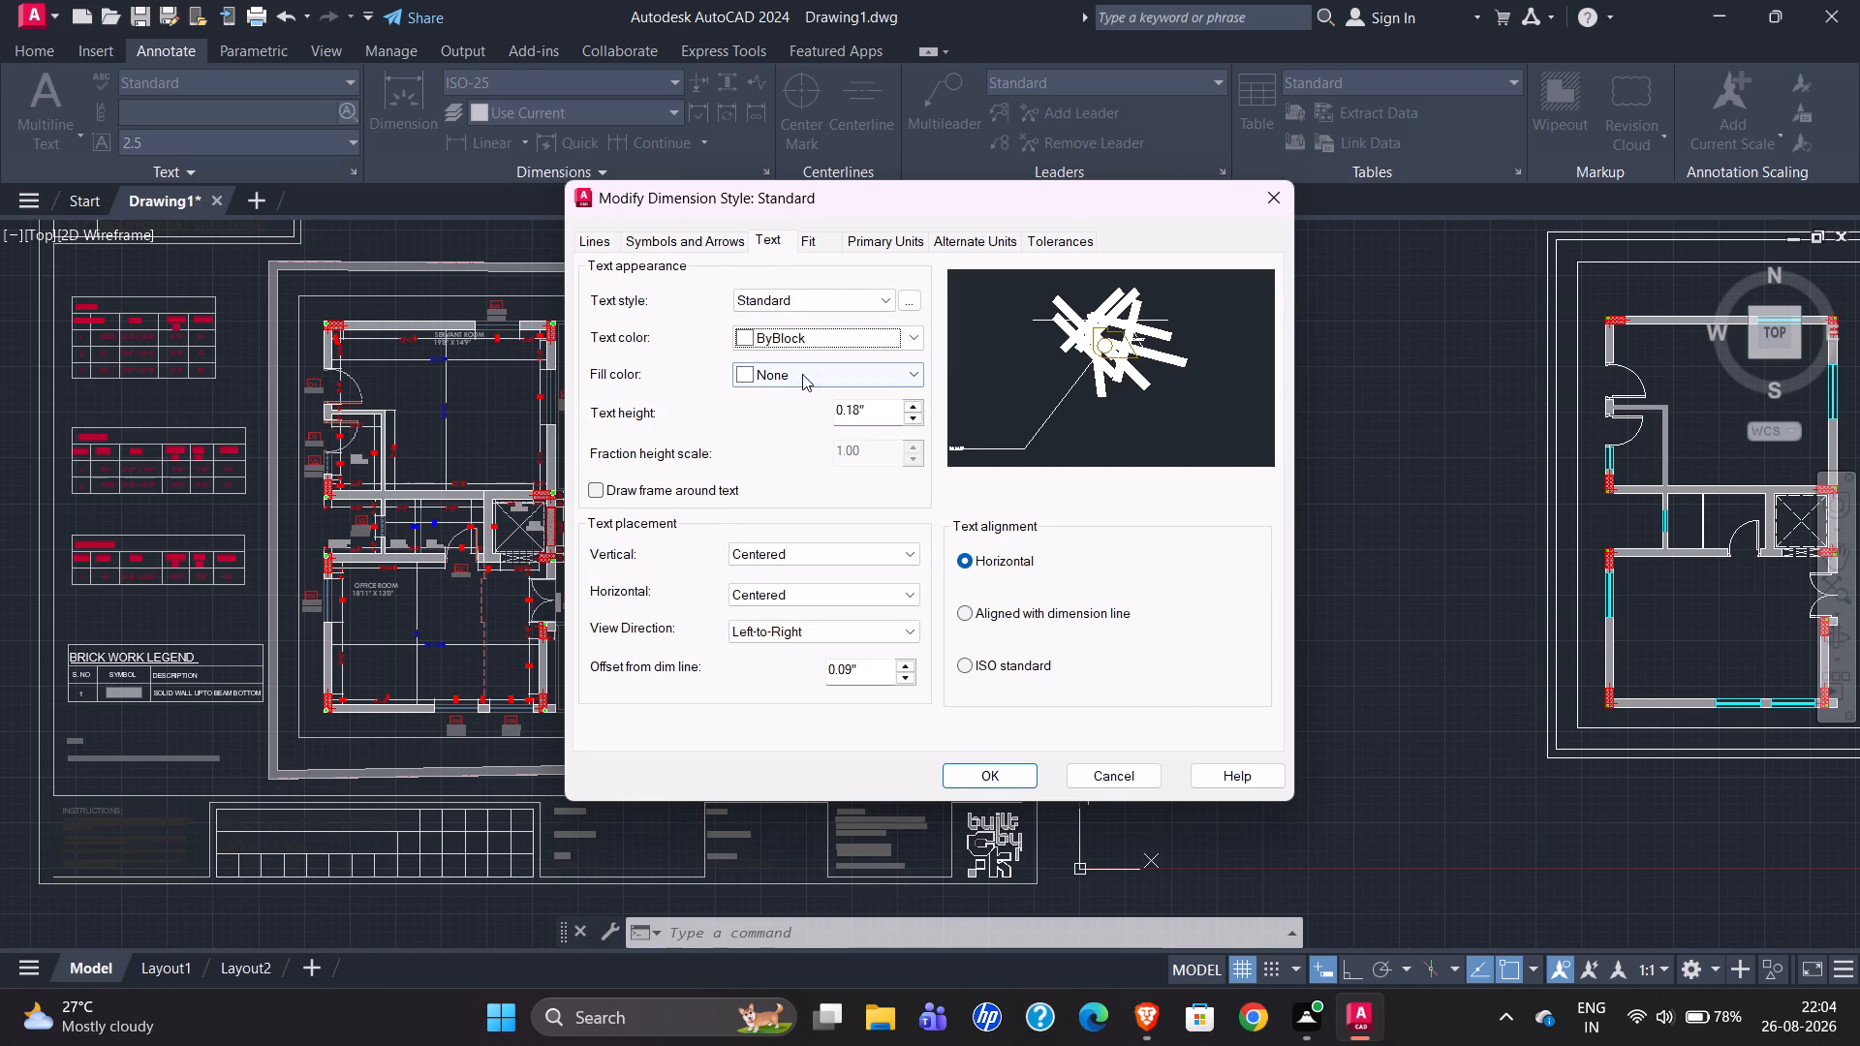
click(881, 415)
double_click(881, 415)
text(4")
key(Return)
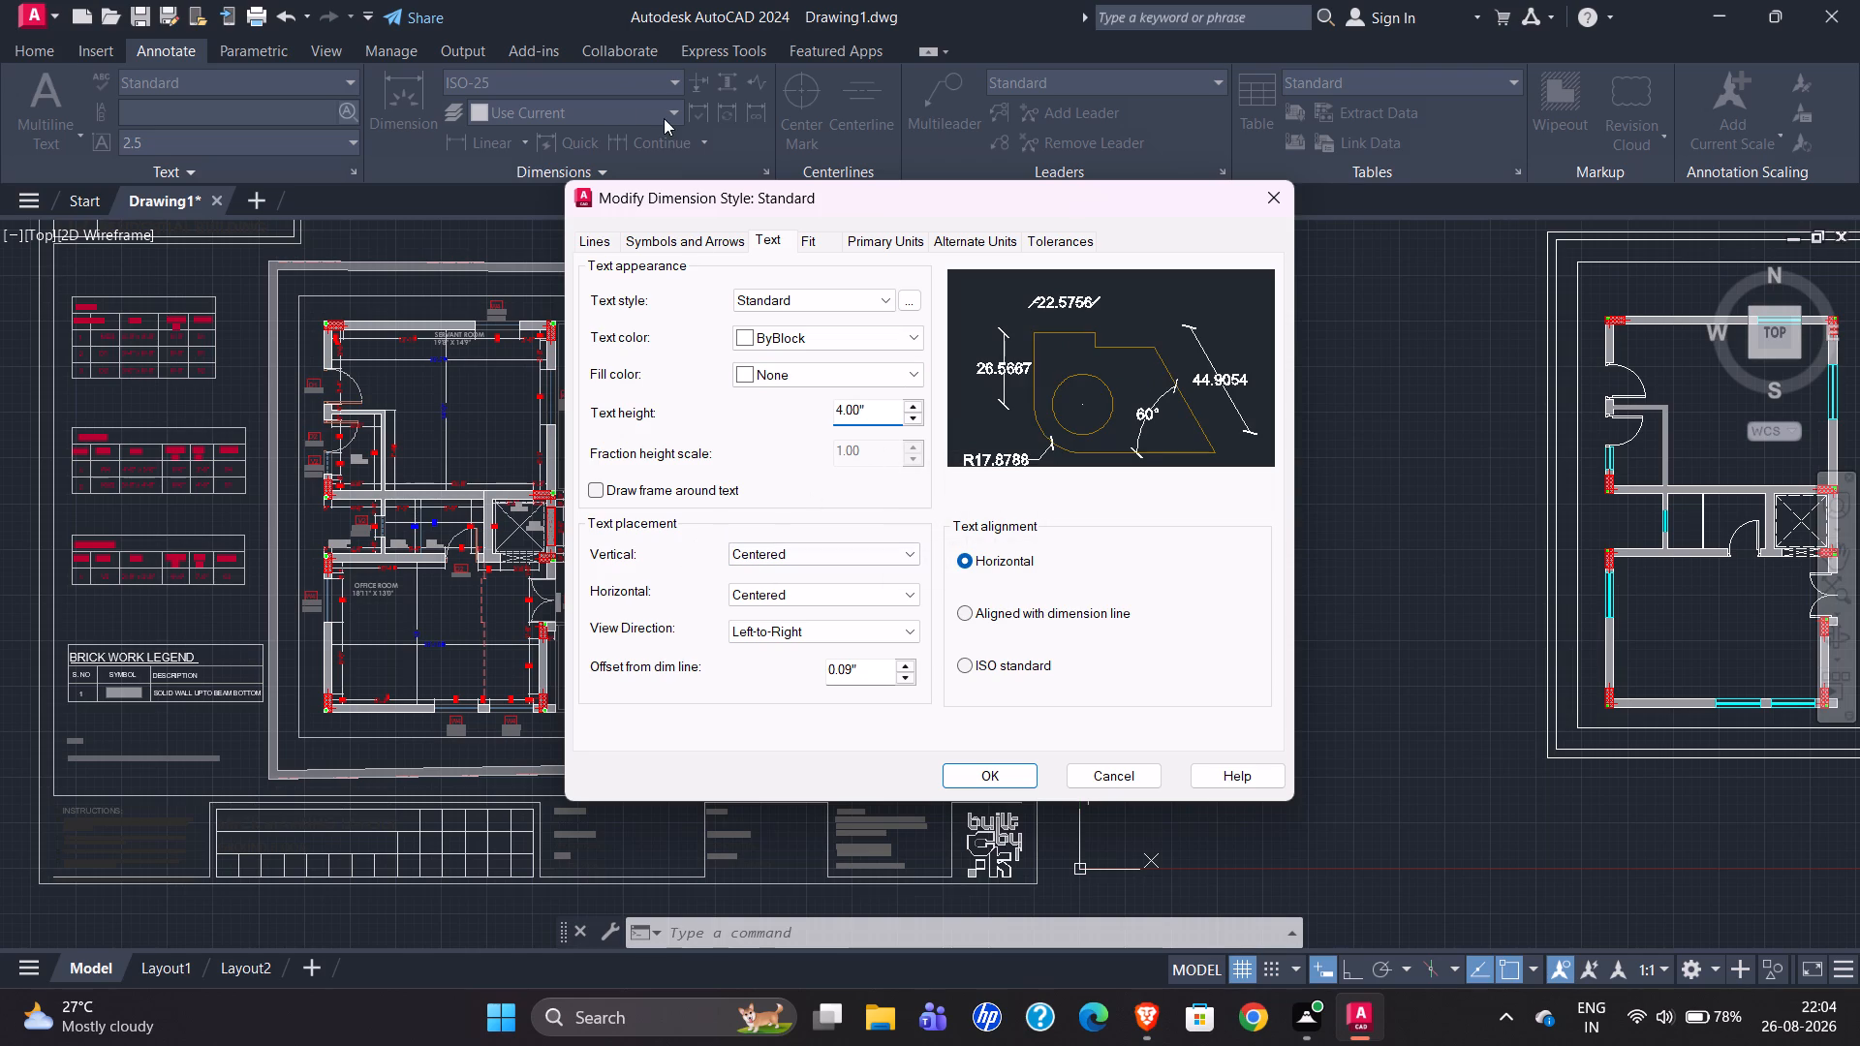
Set the Standard style's center marks to None.
click(711, 241)
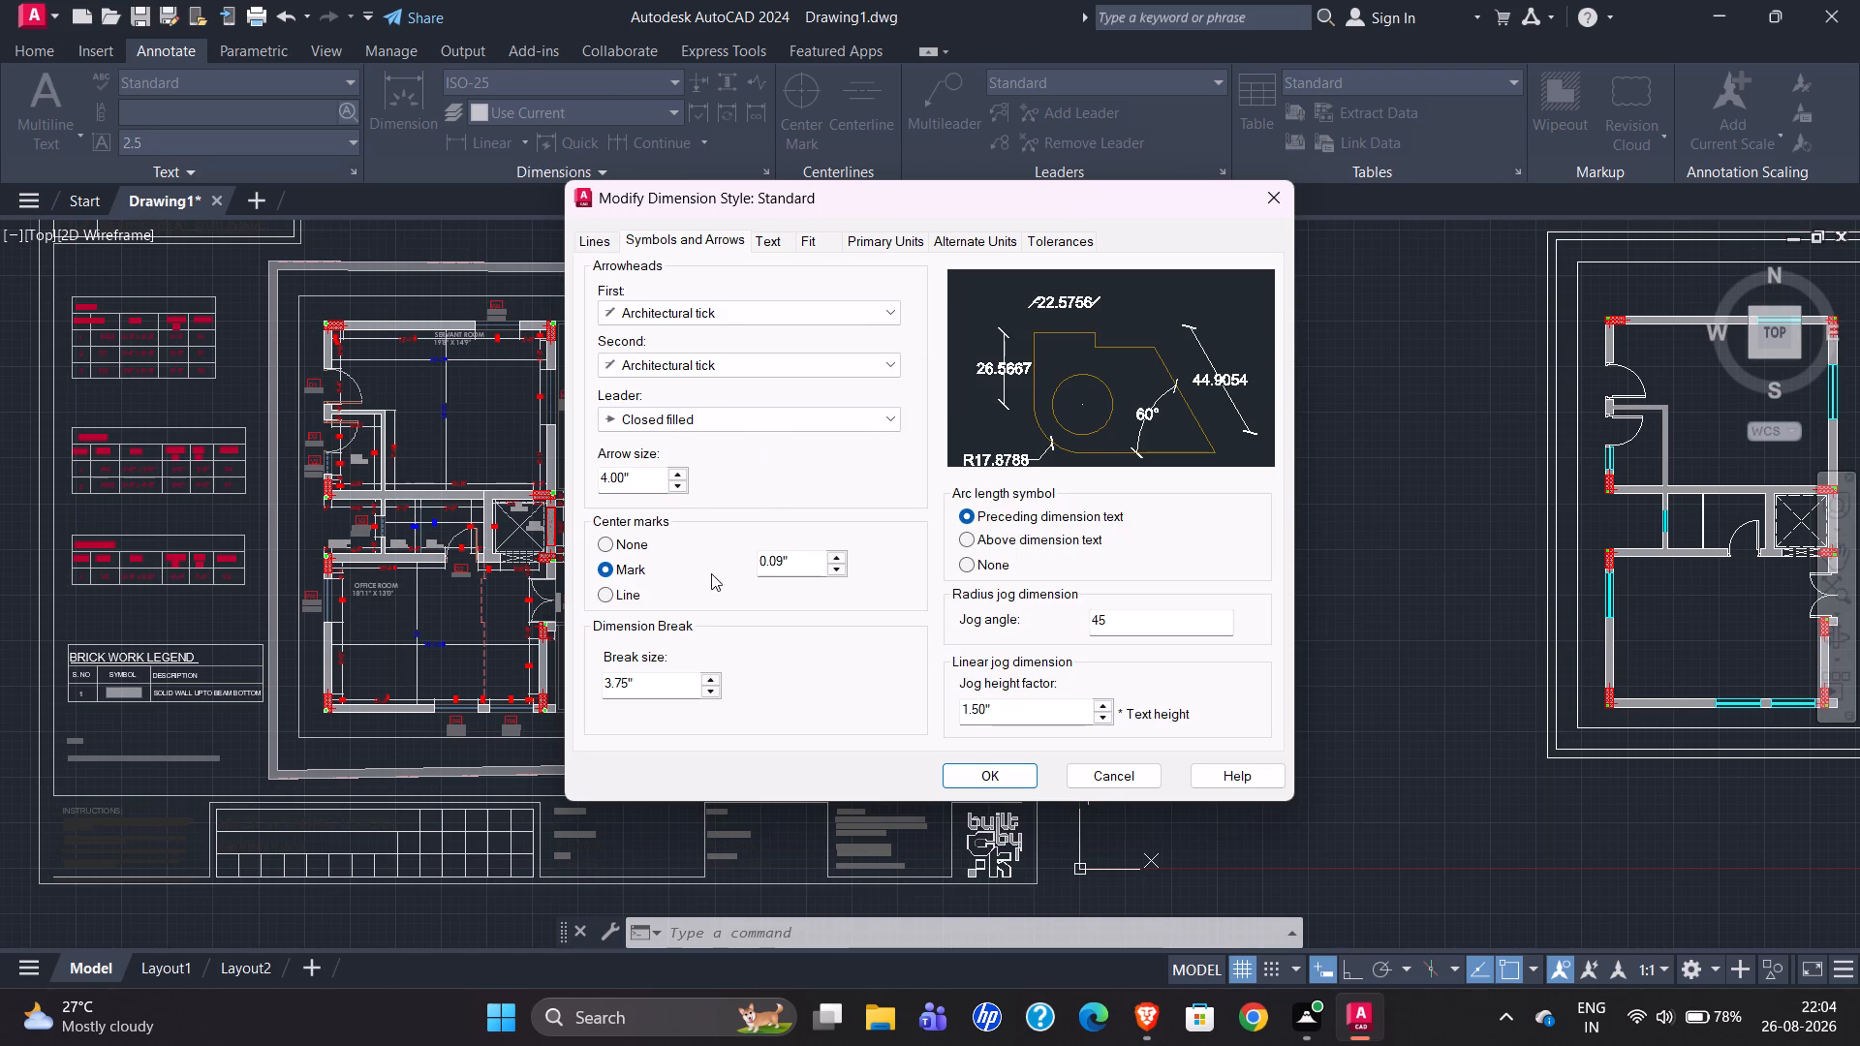
click(606, 547)
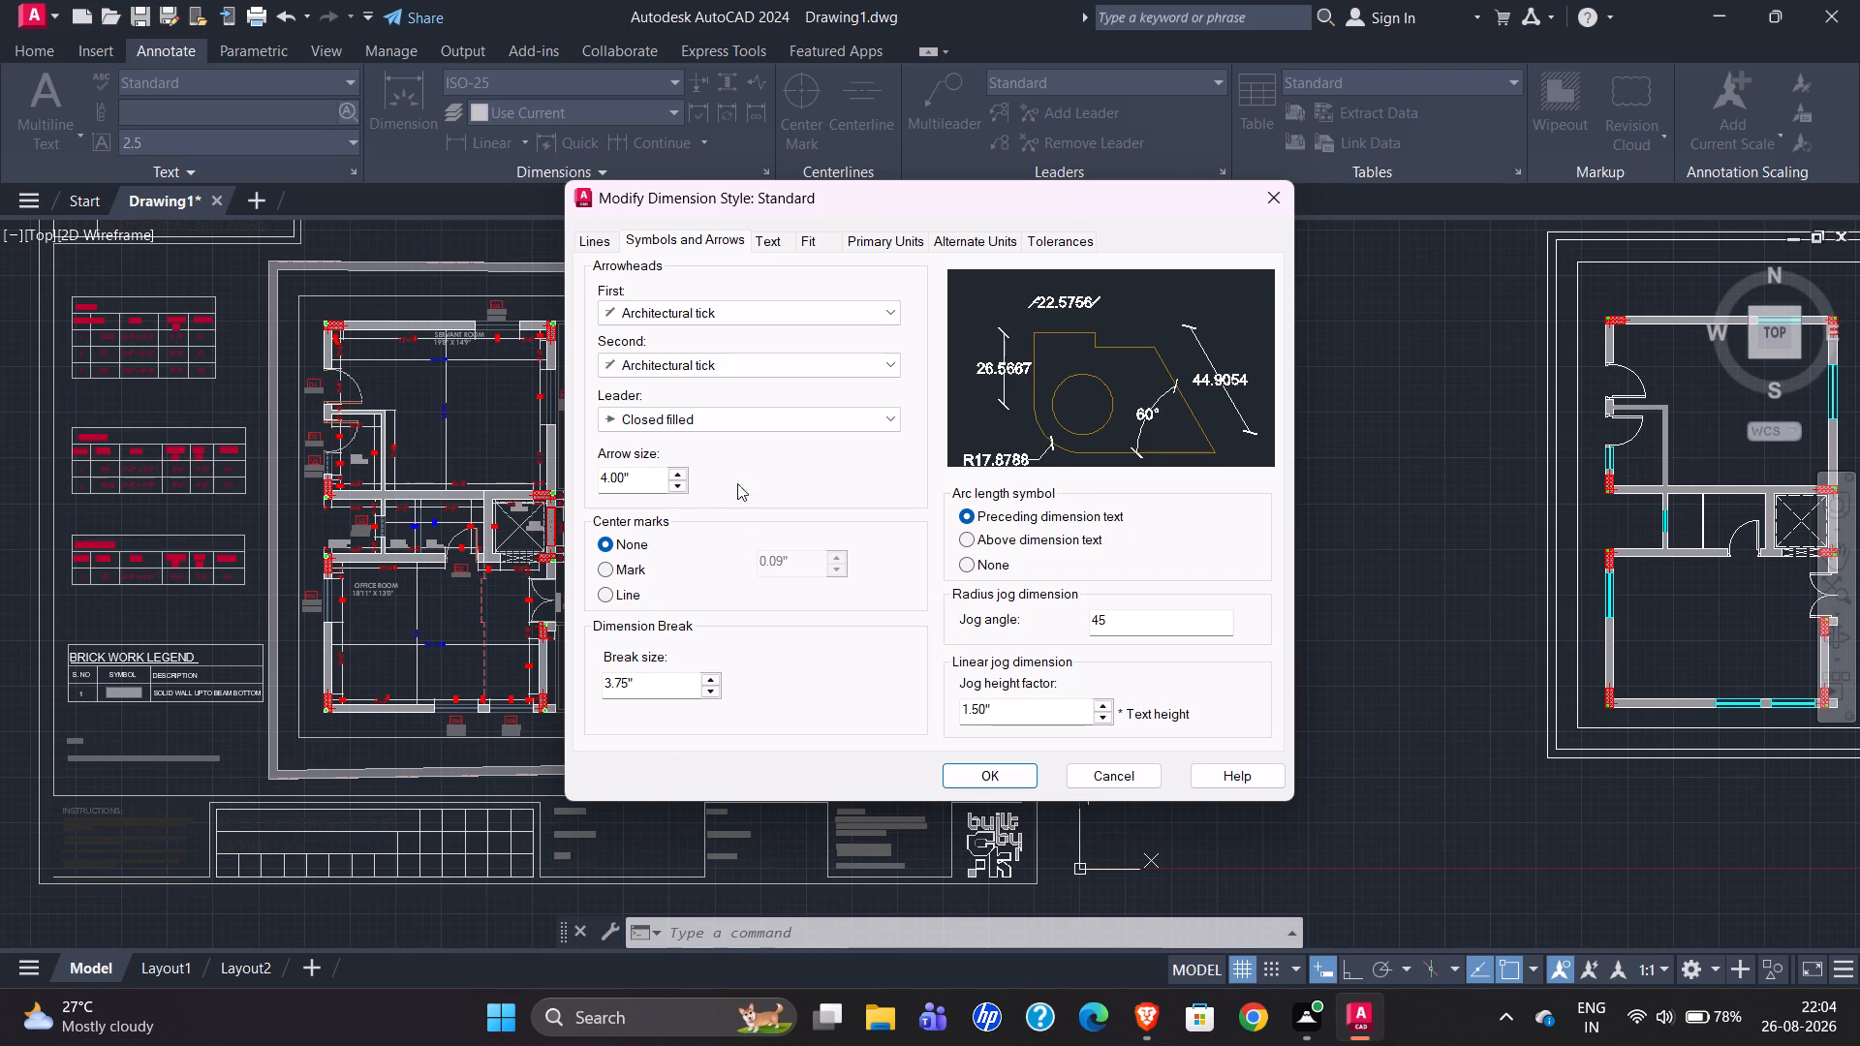
Set the Standard style's primary units to Engineering format with 0'-0.0" precision, then apply the changes and close the style manager.
click(769, 240)
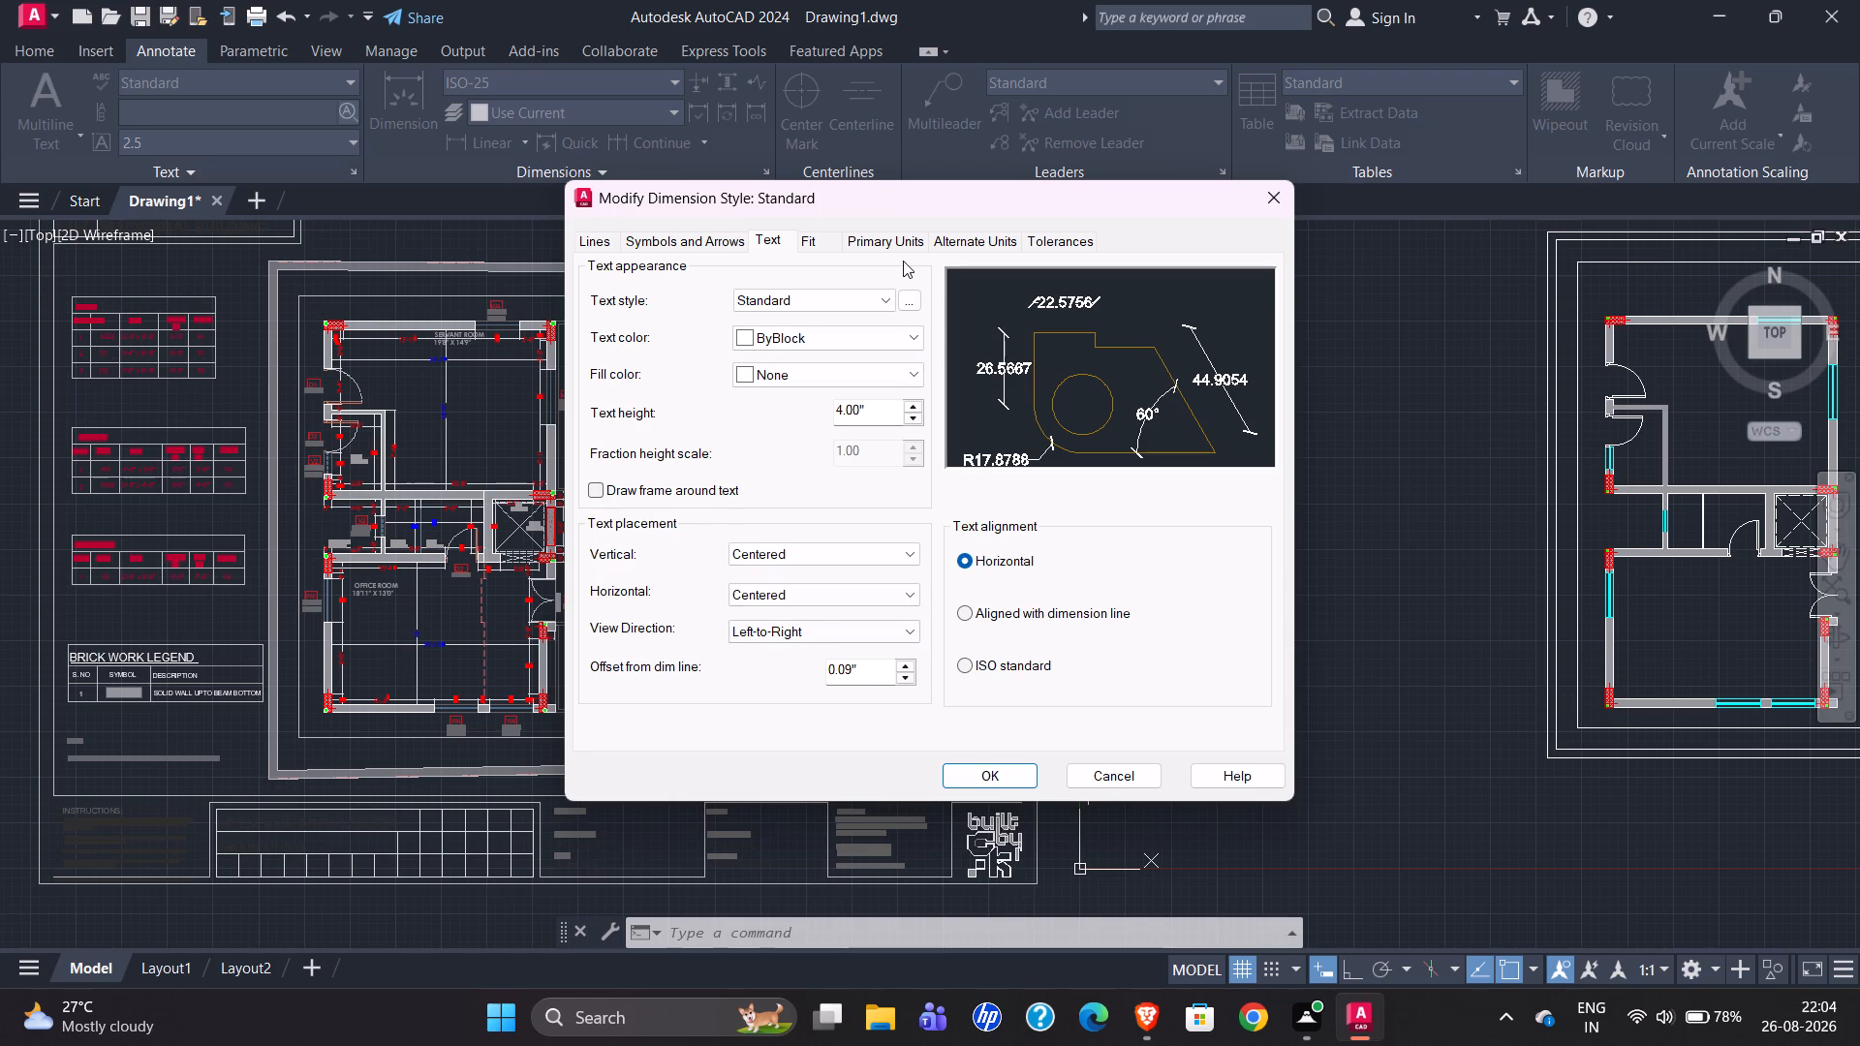
click(833, 245)
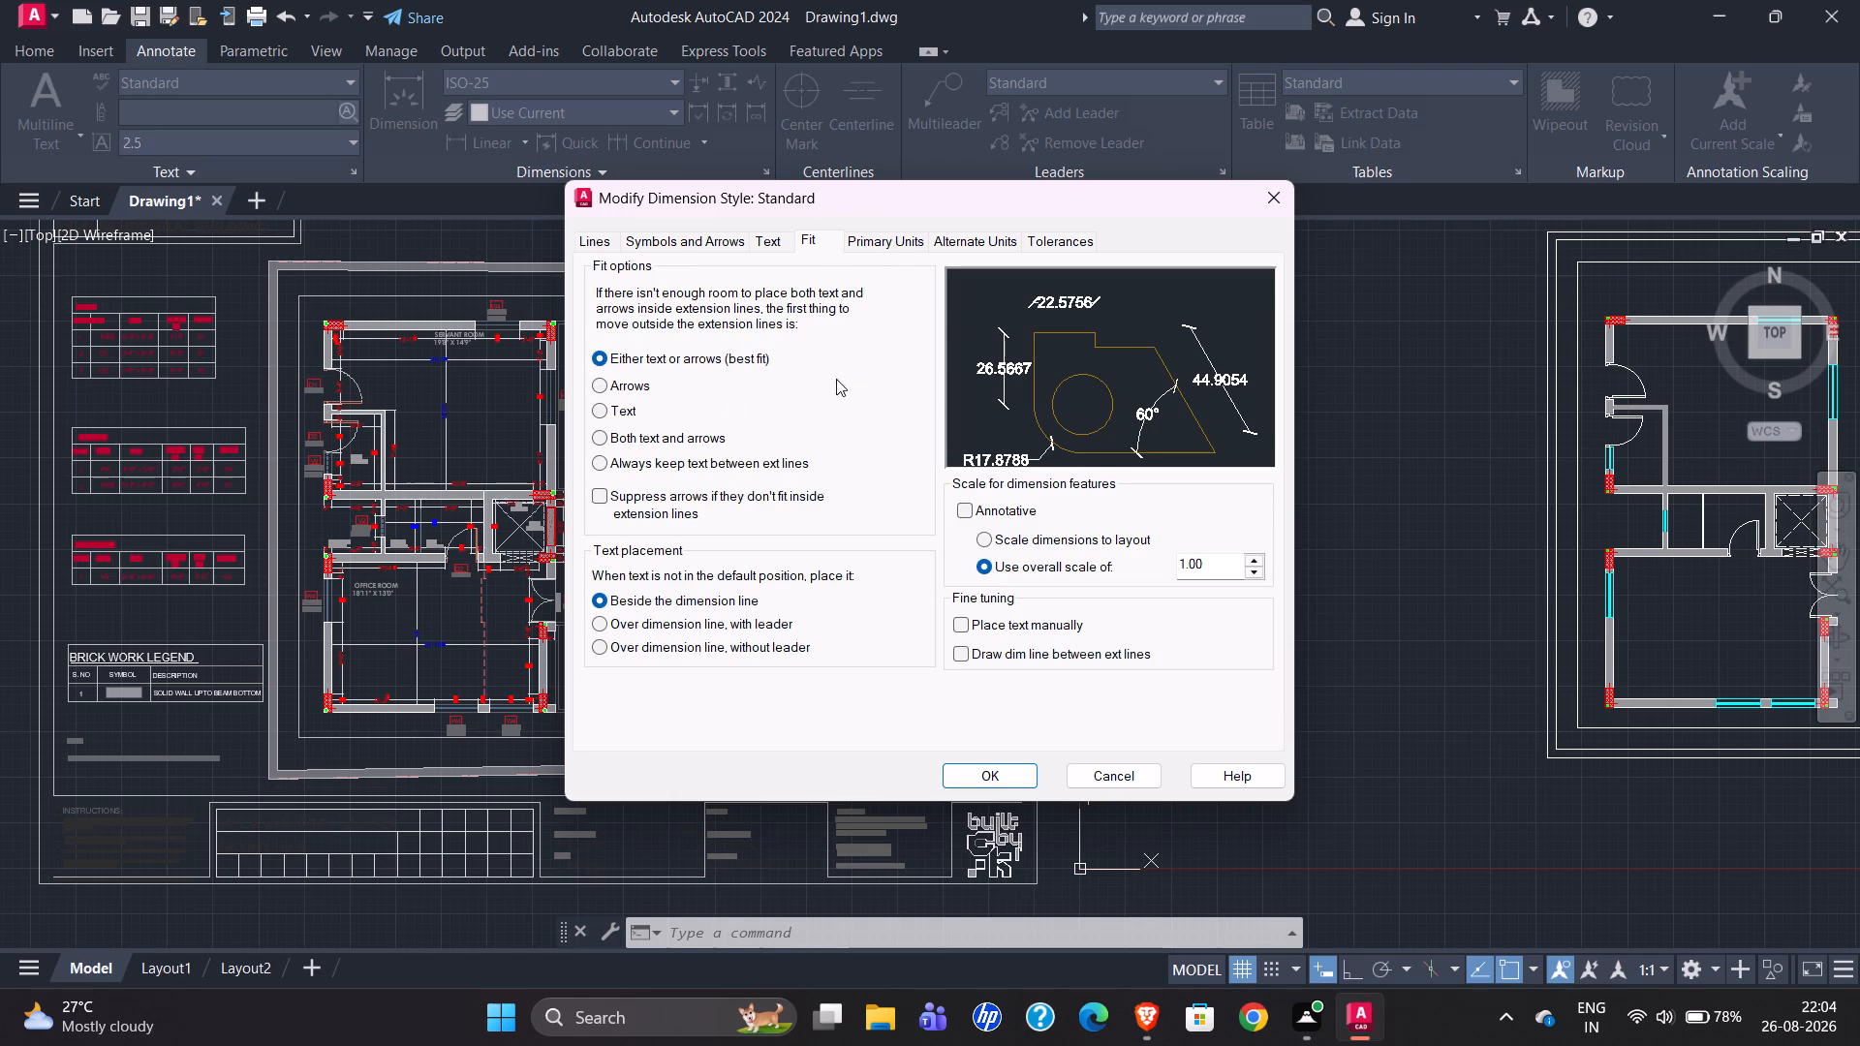
click(886, 250)
click(806, 285)
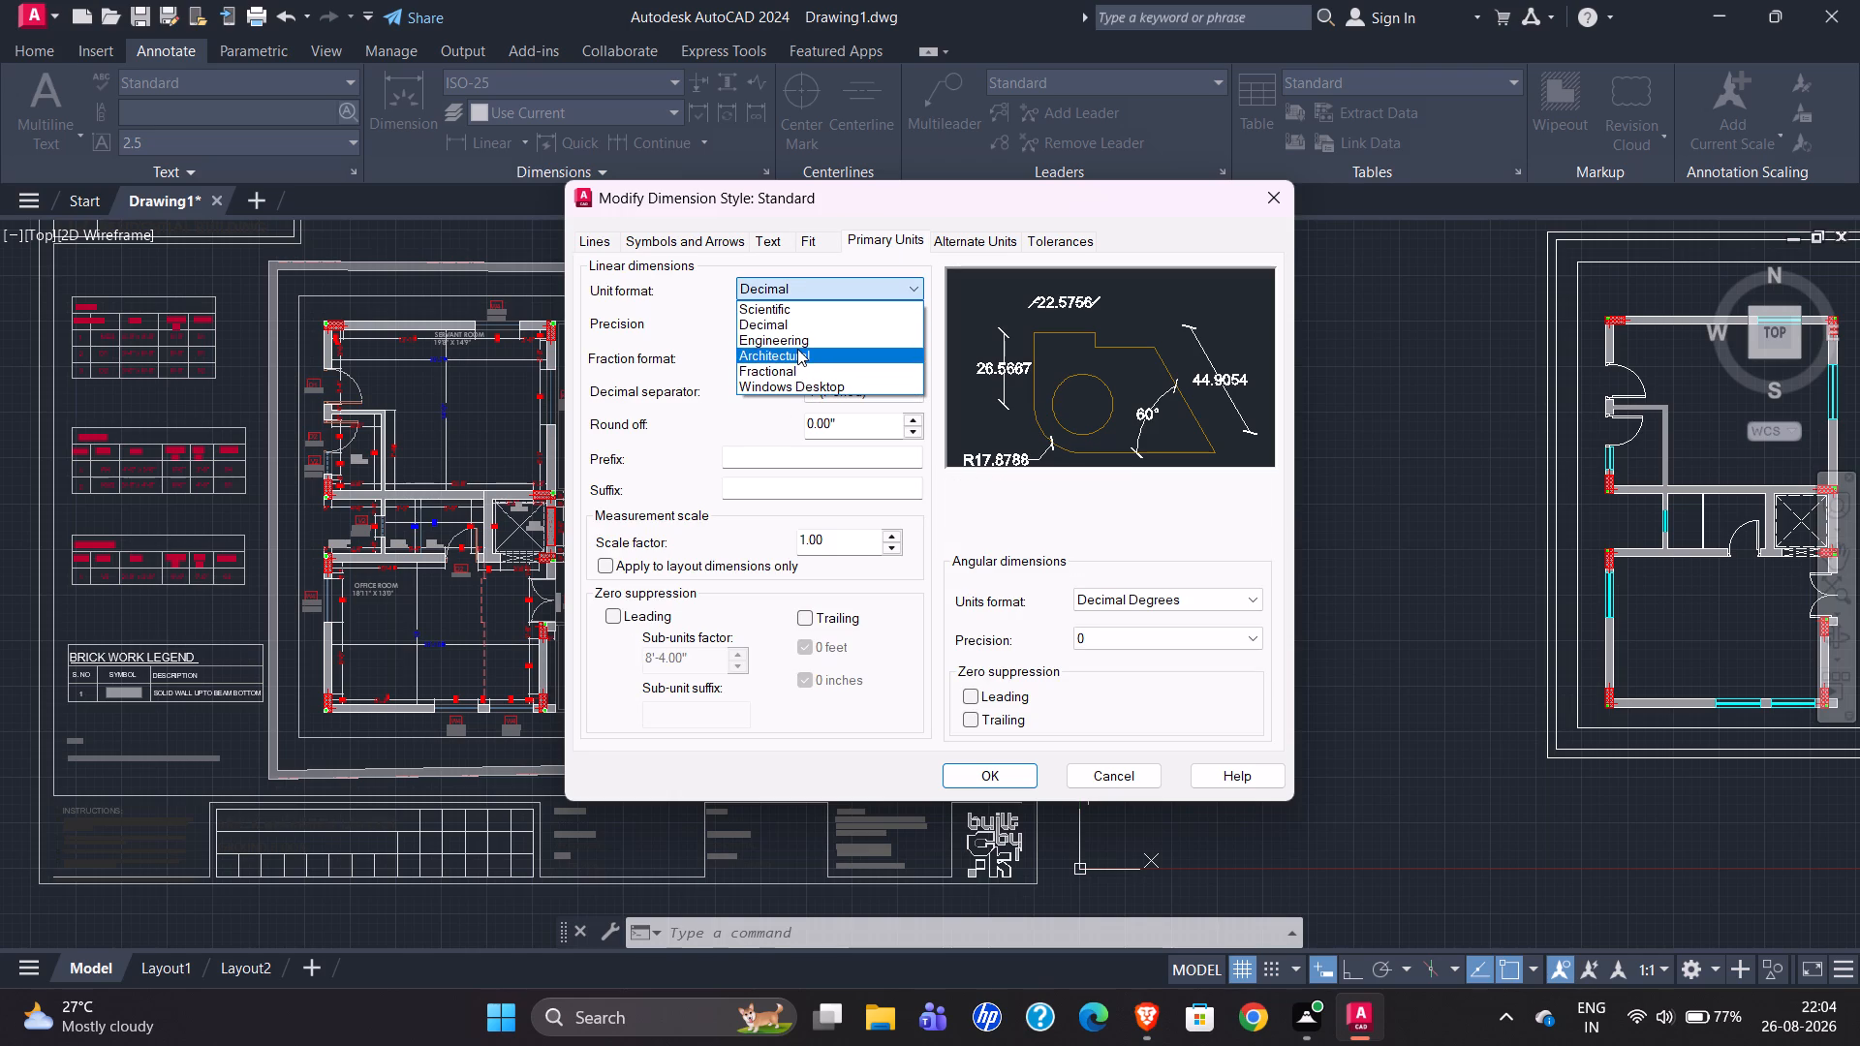
click(797, 353)
click(818, 277)
click(804, 334)
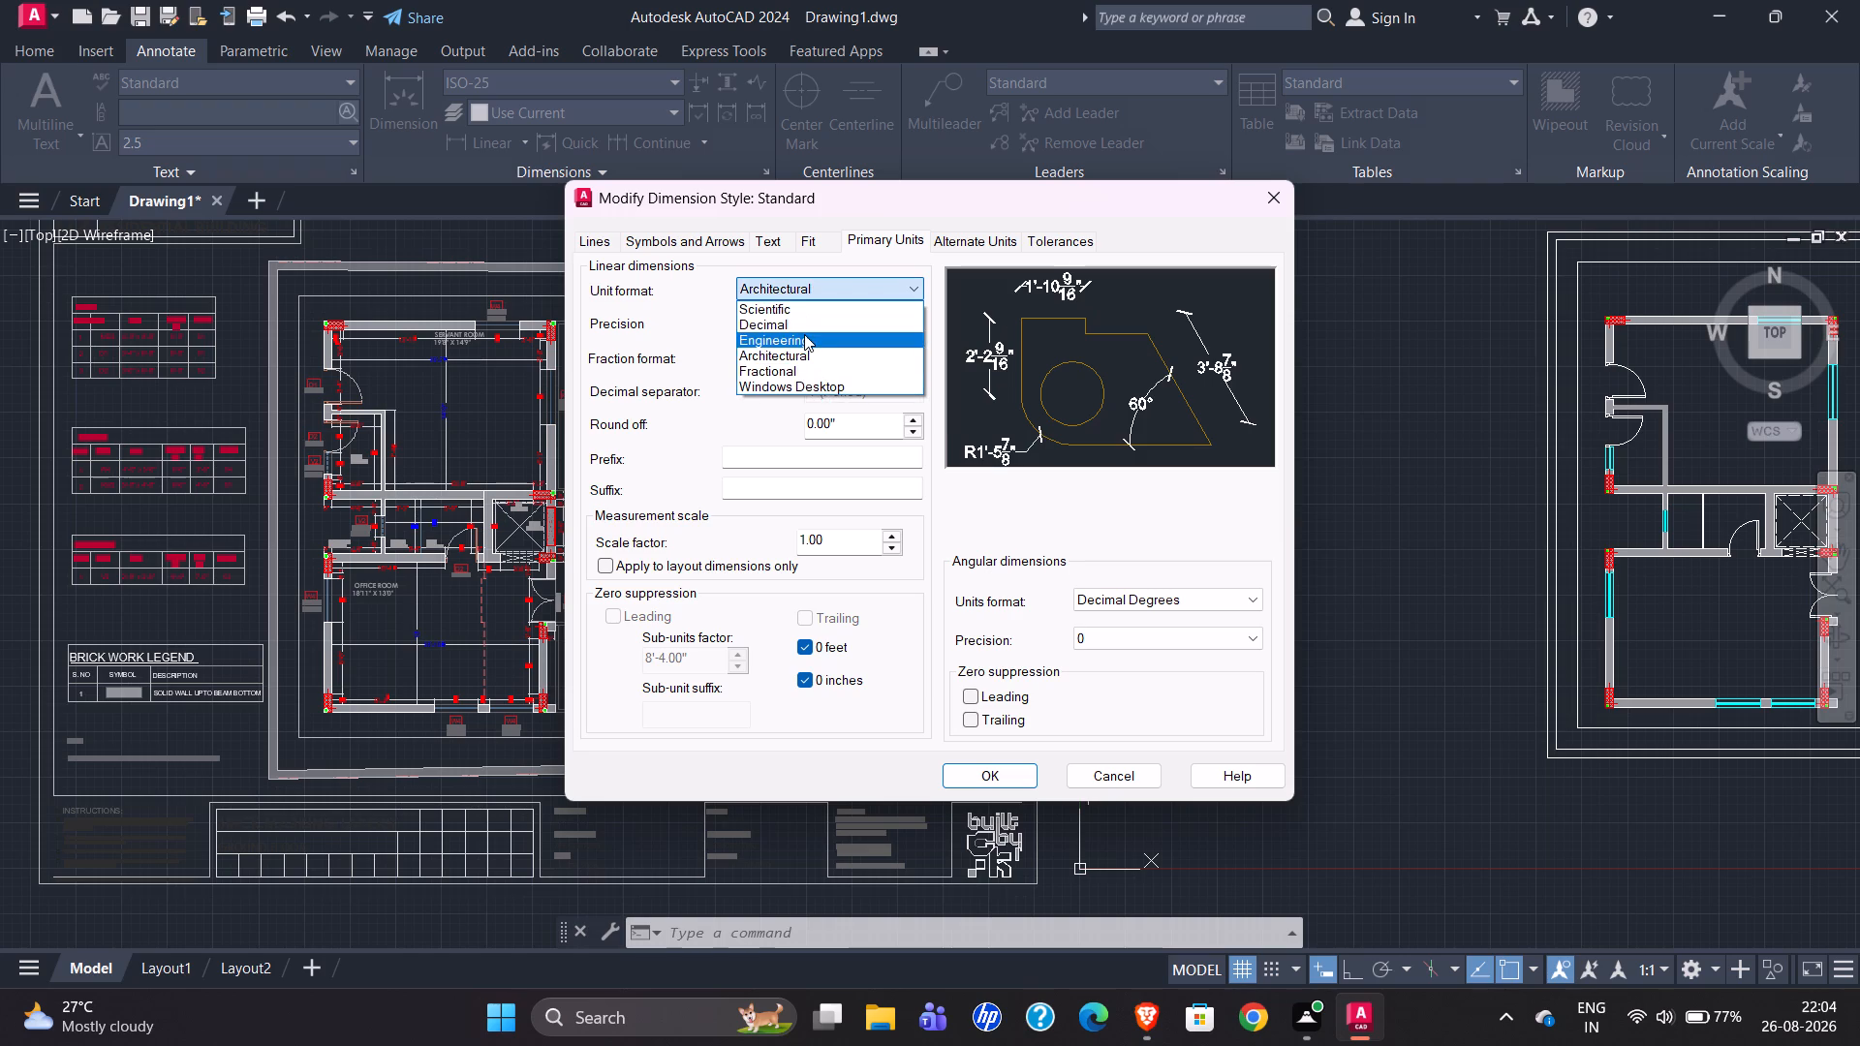
click(806, 323)
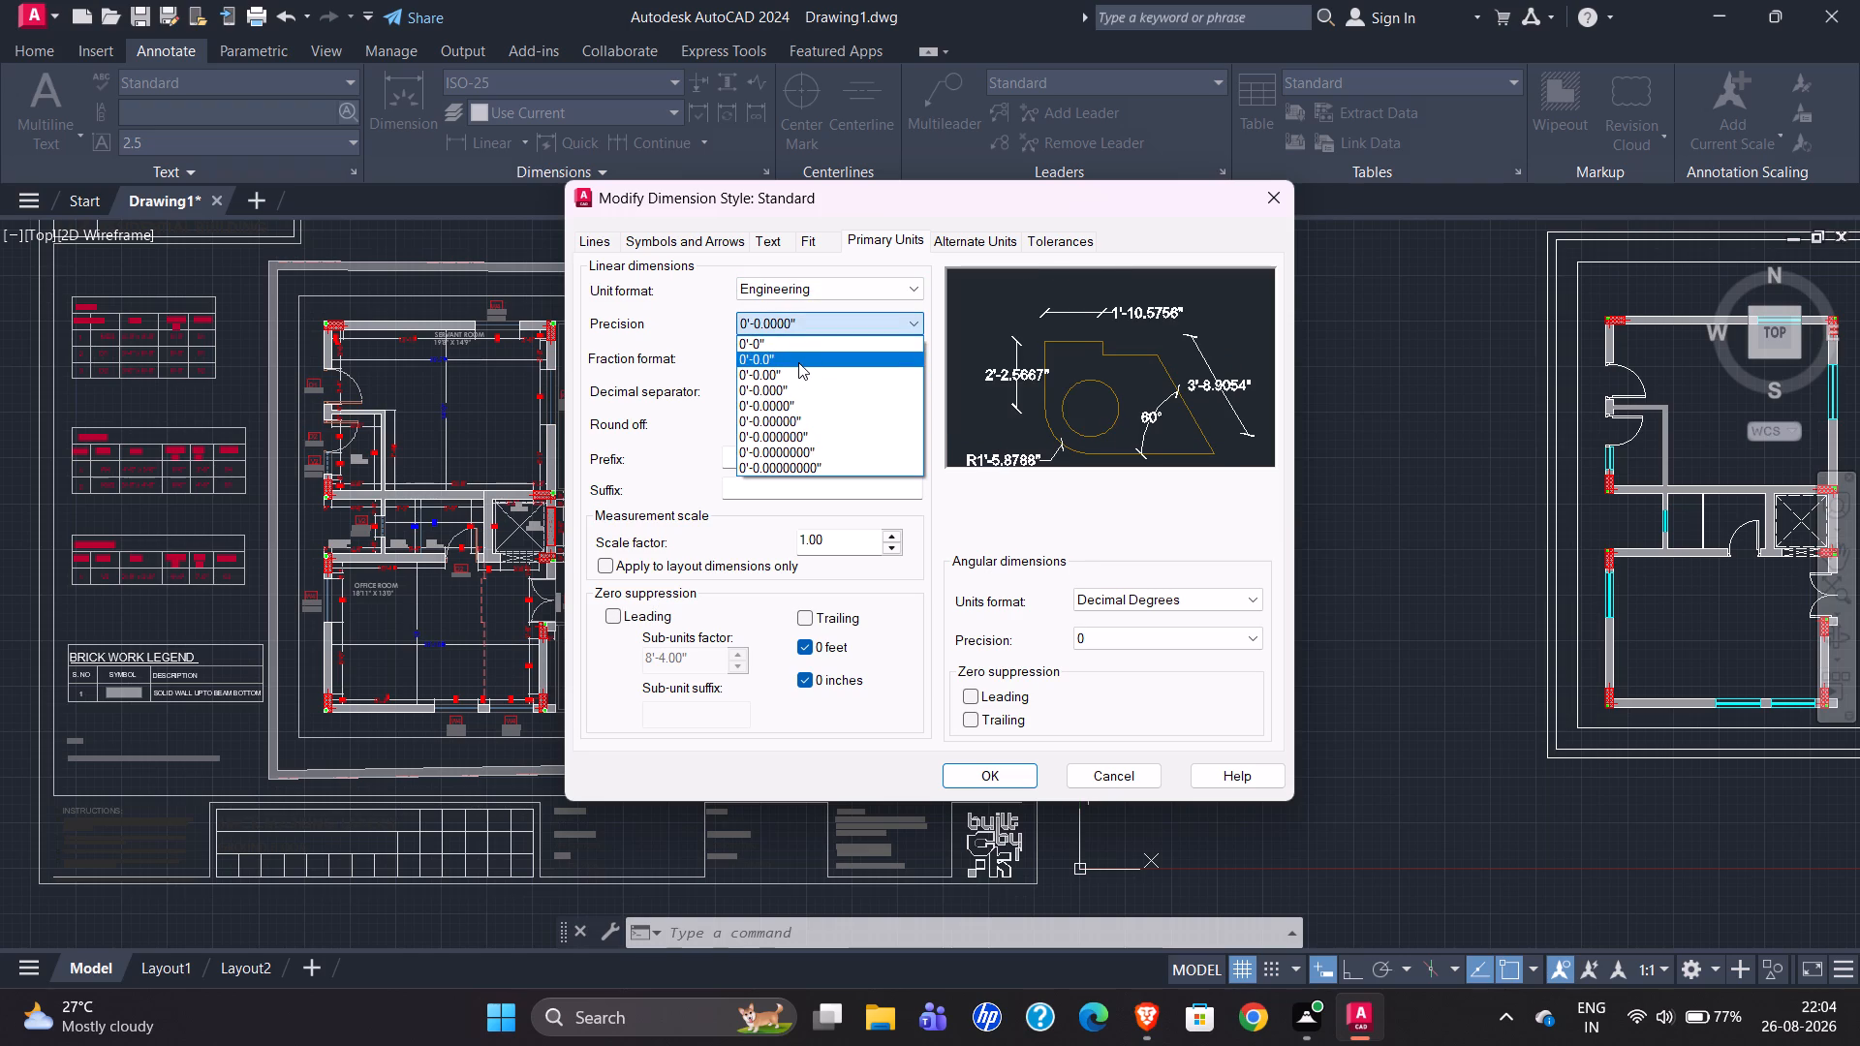
click(798, 362)
scroll(784, 332, up, 2)
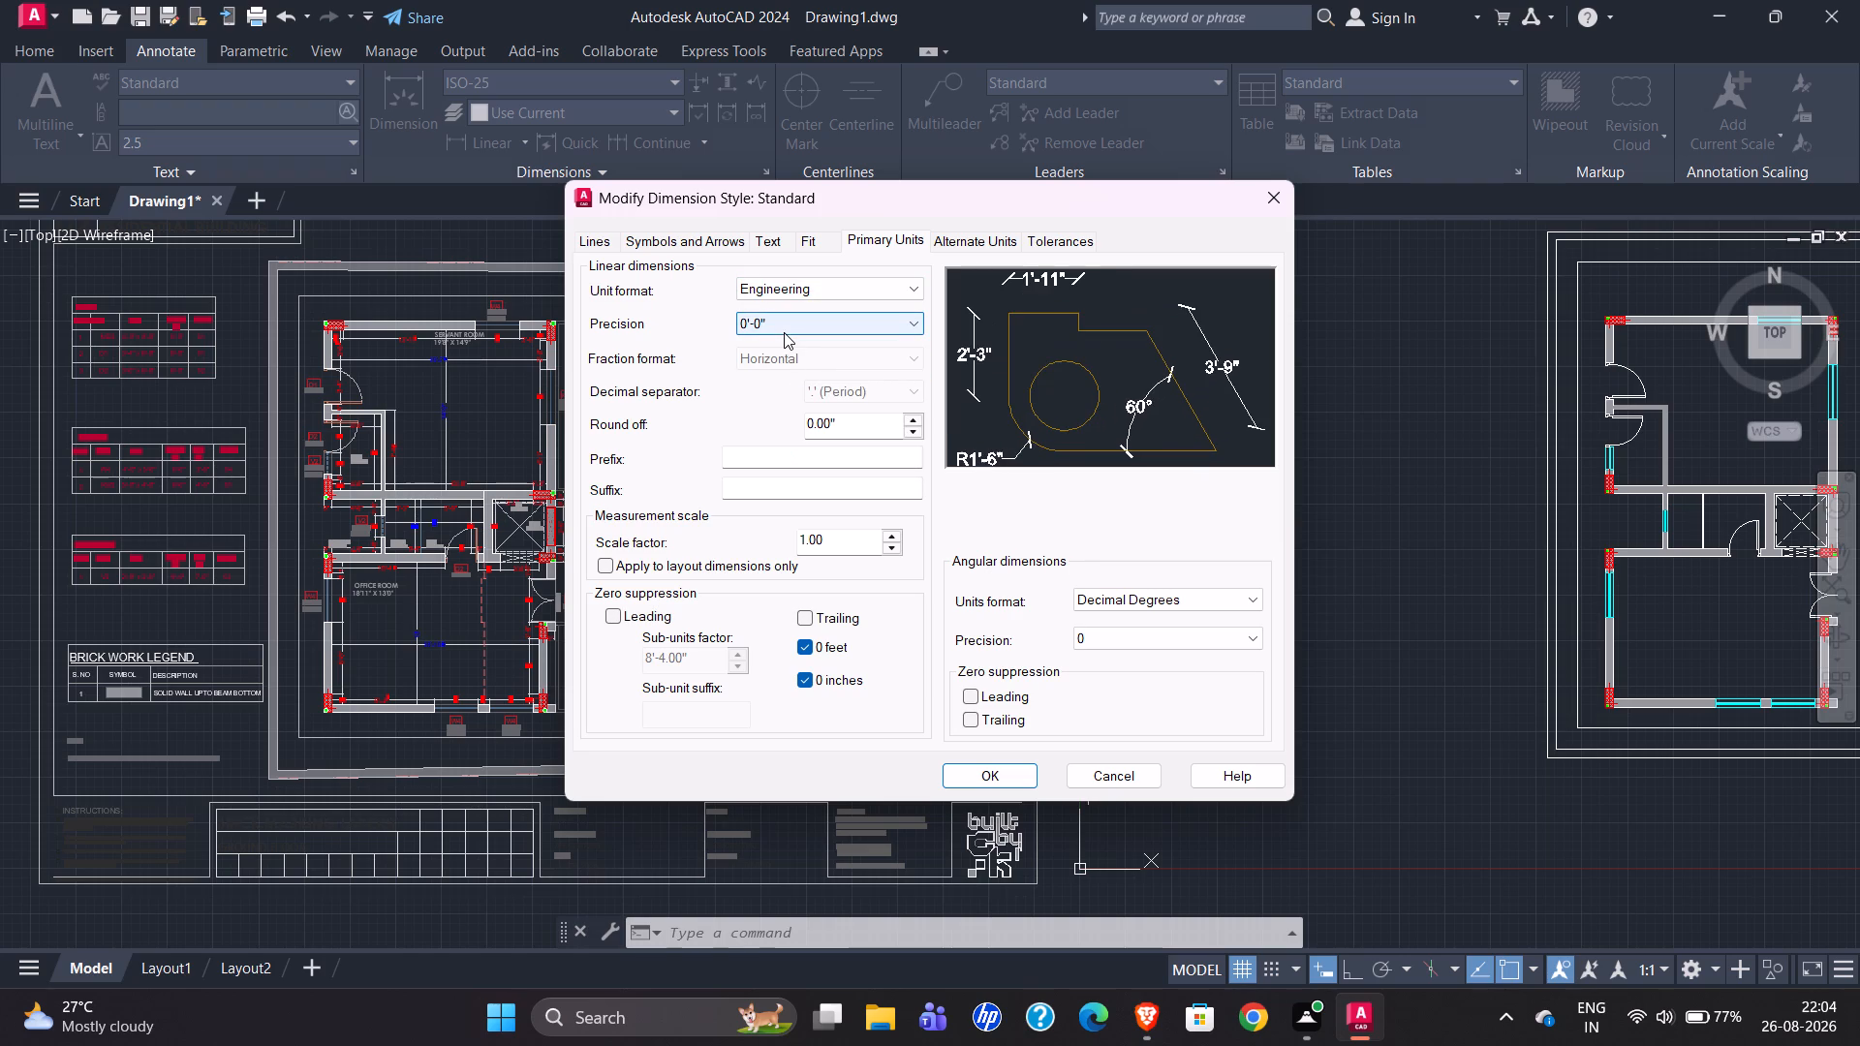
scroll(792, 327, down, 1)
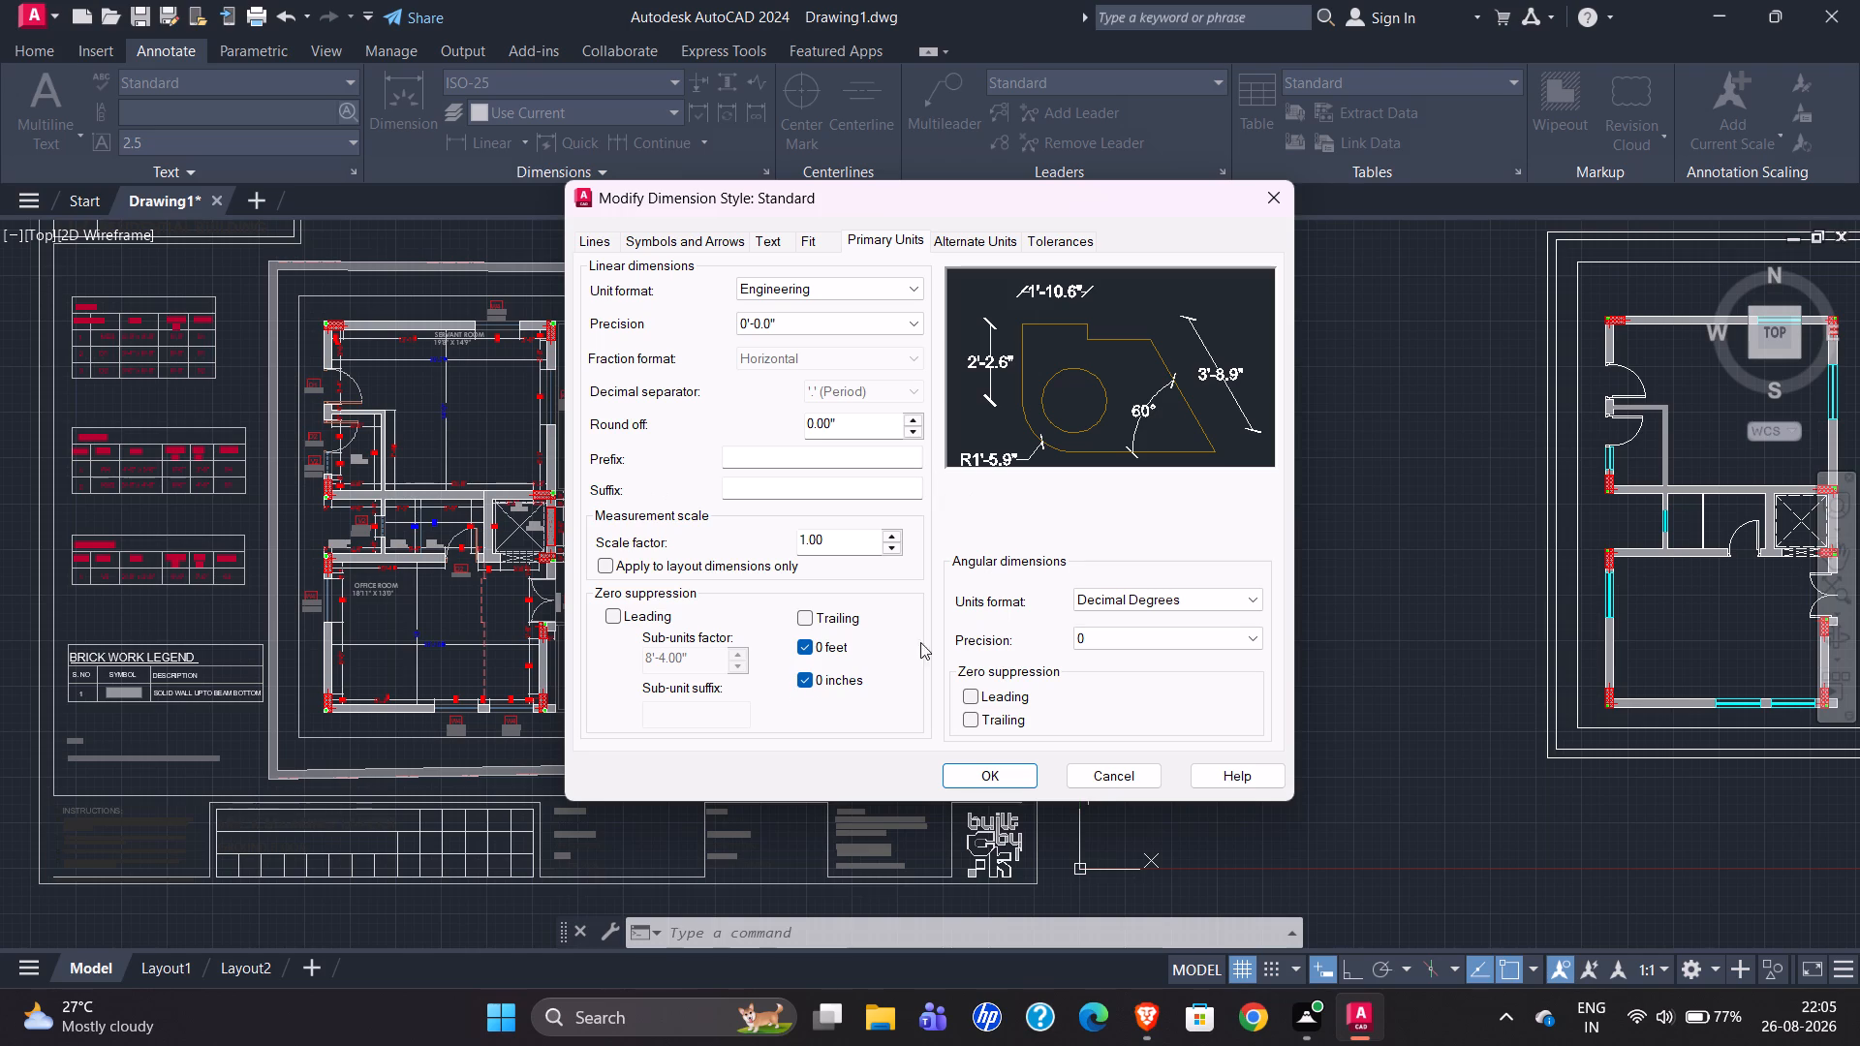
click(998, 776)
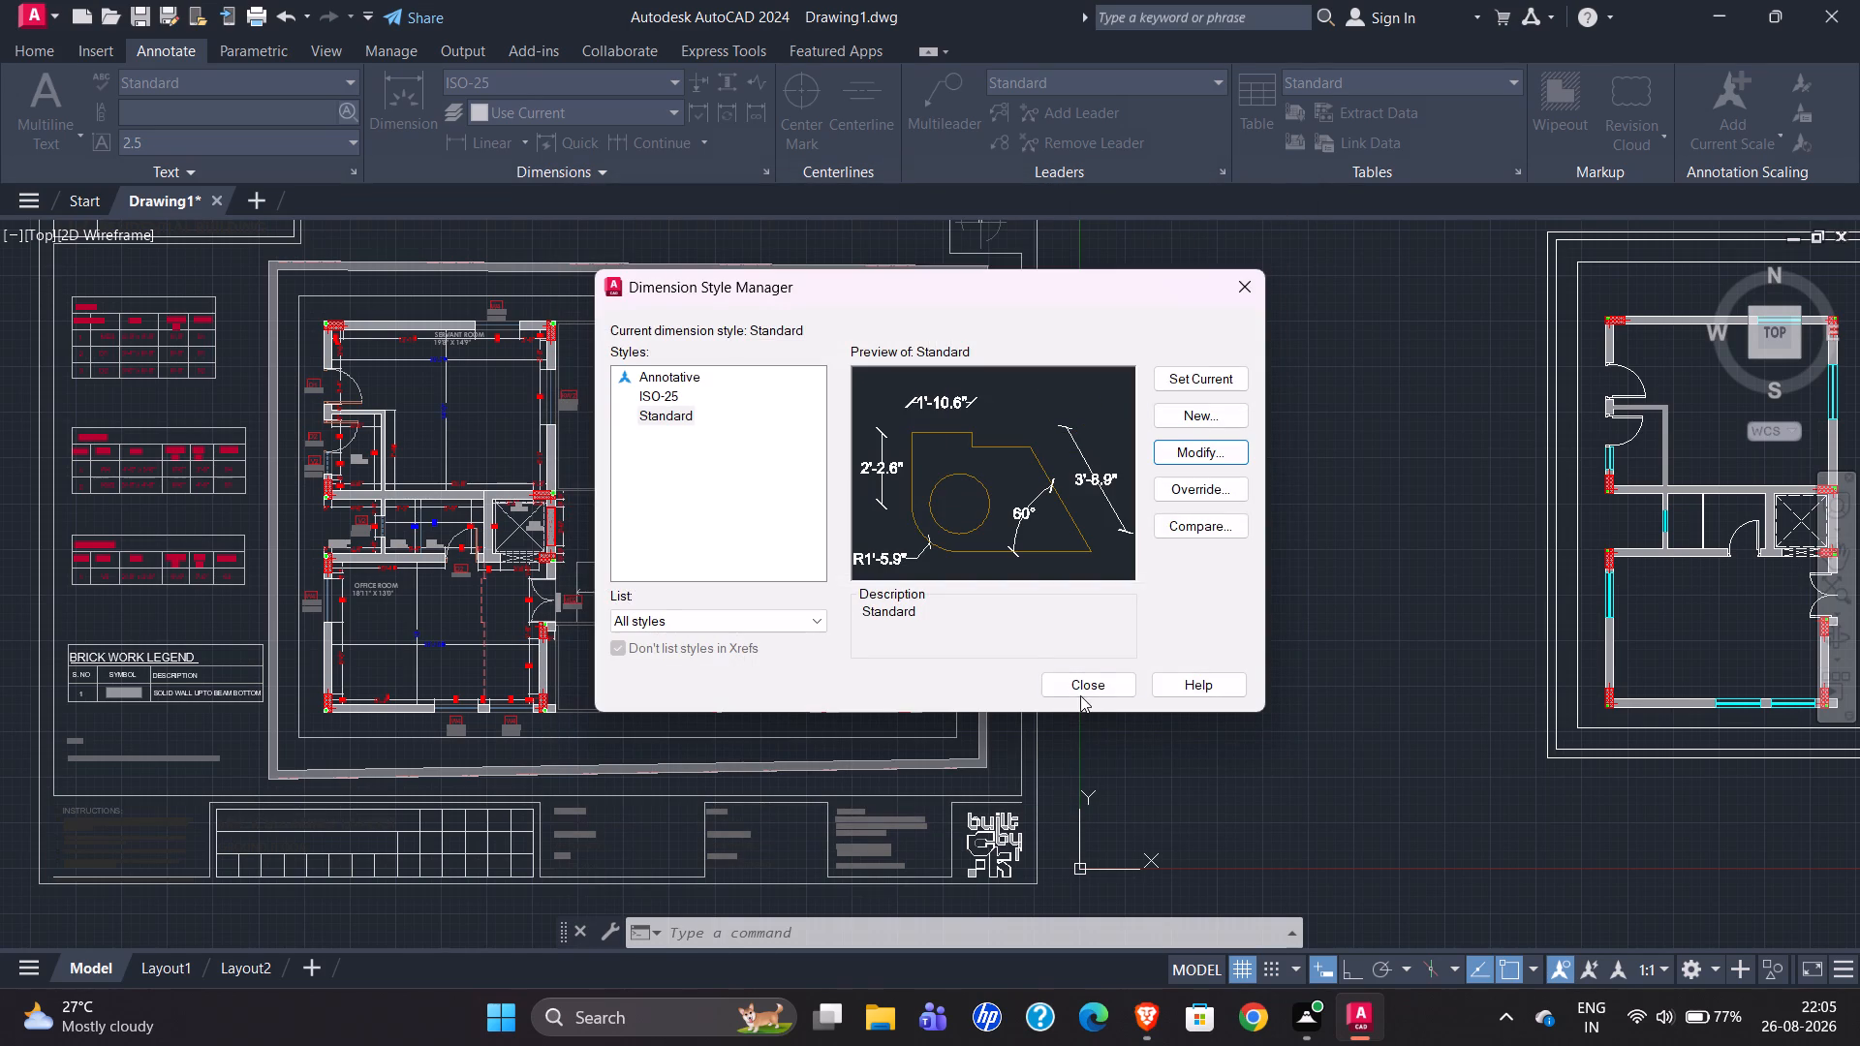
click(1080, 693)
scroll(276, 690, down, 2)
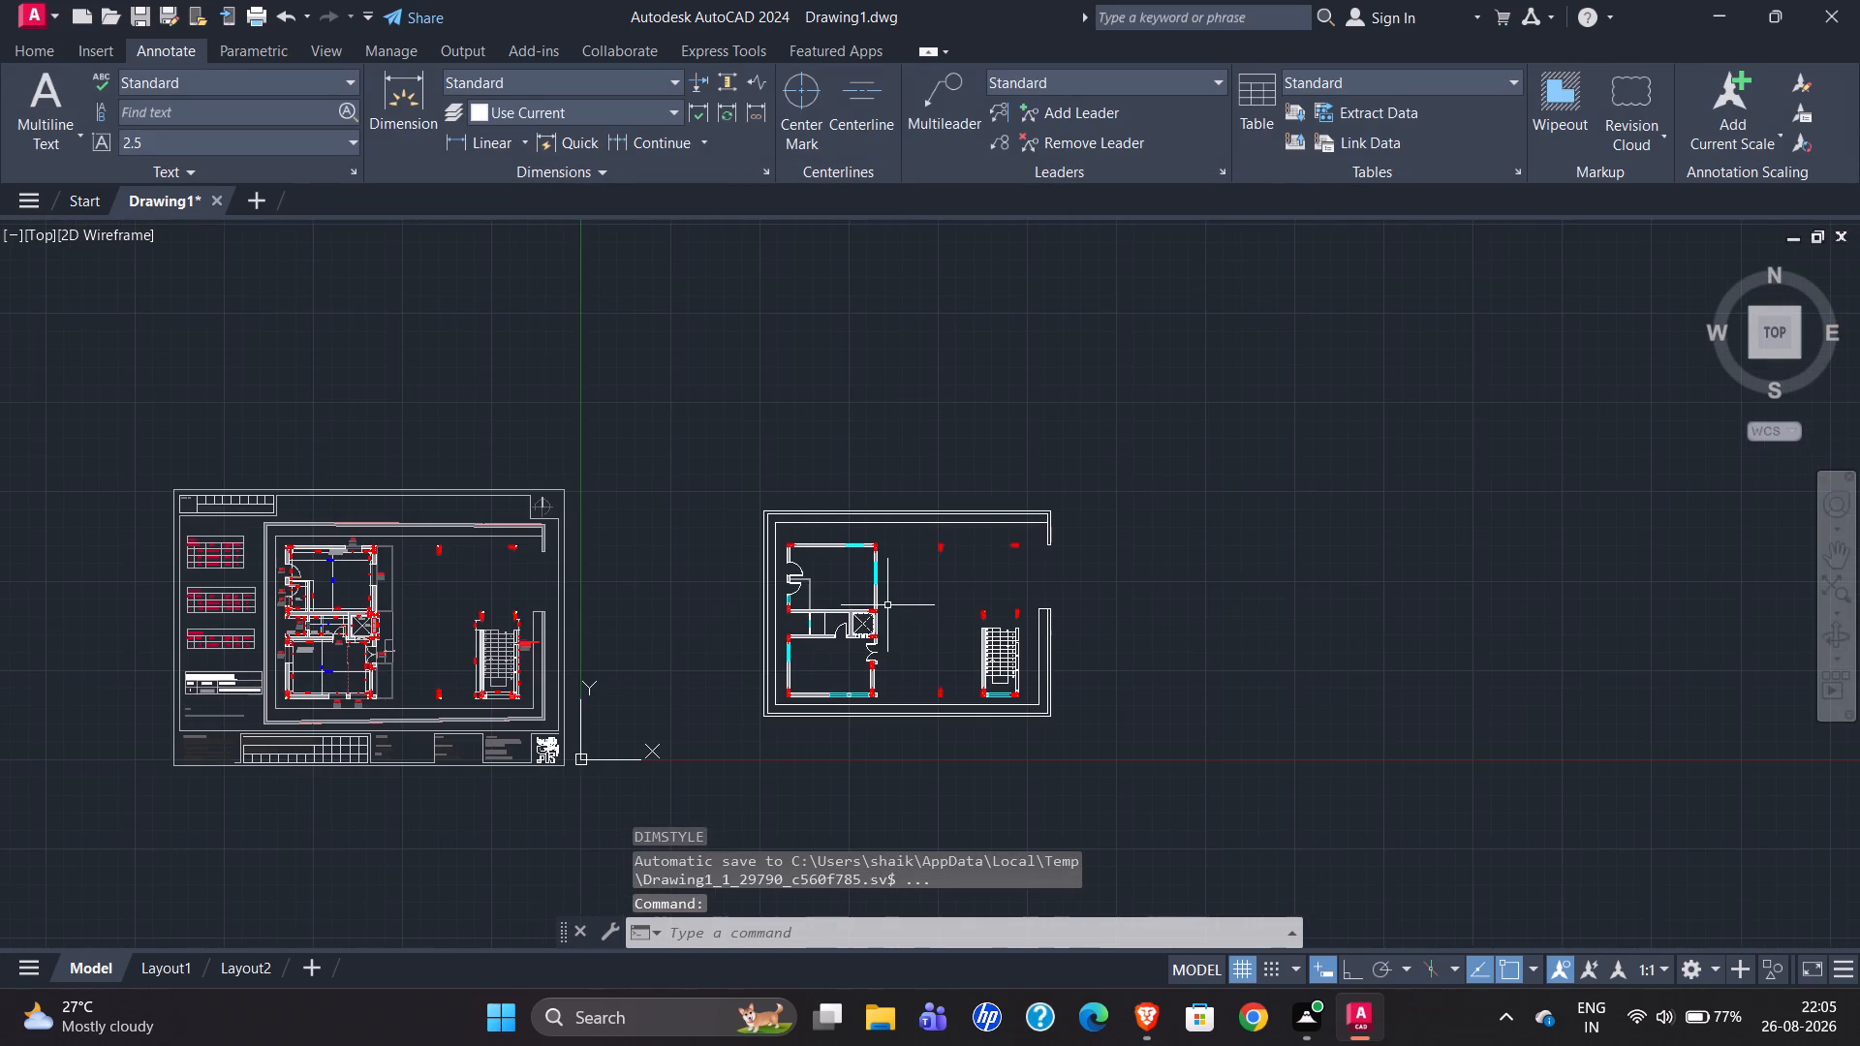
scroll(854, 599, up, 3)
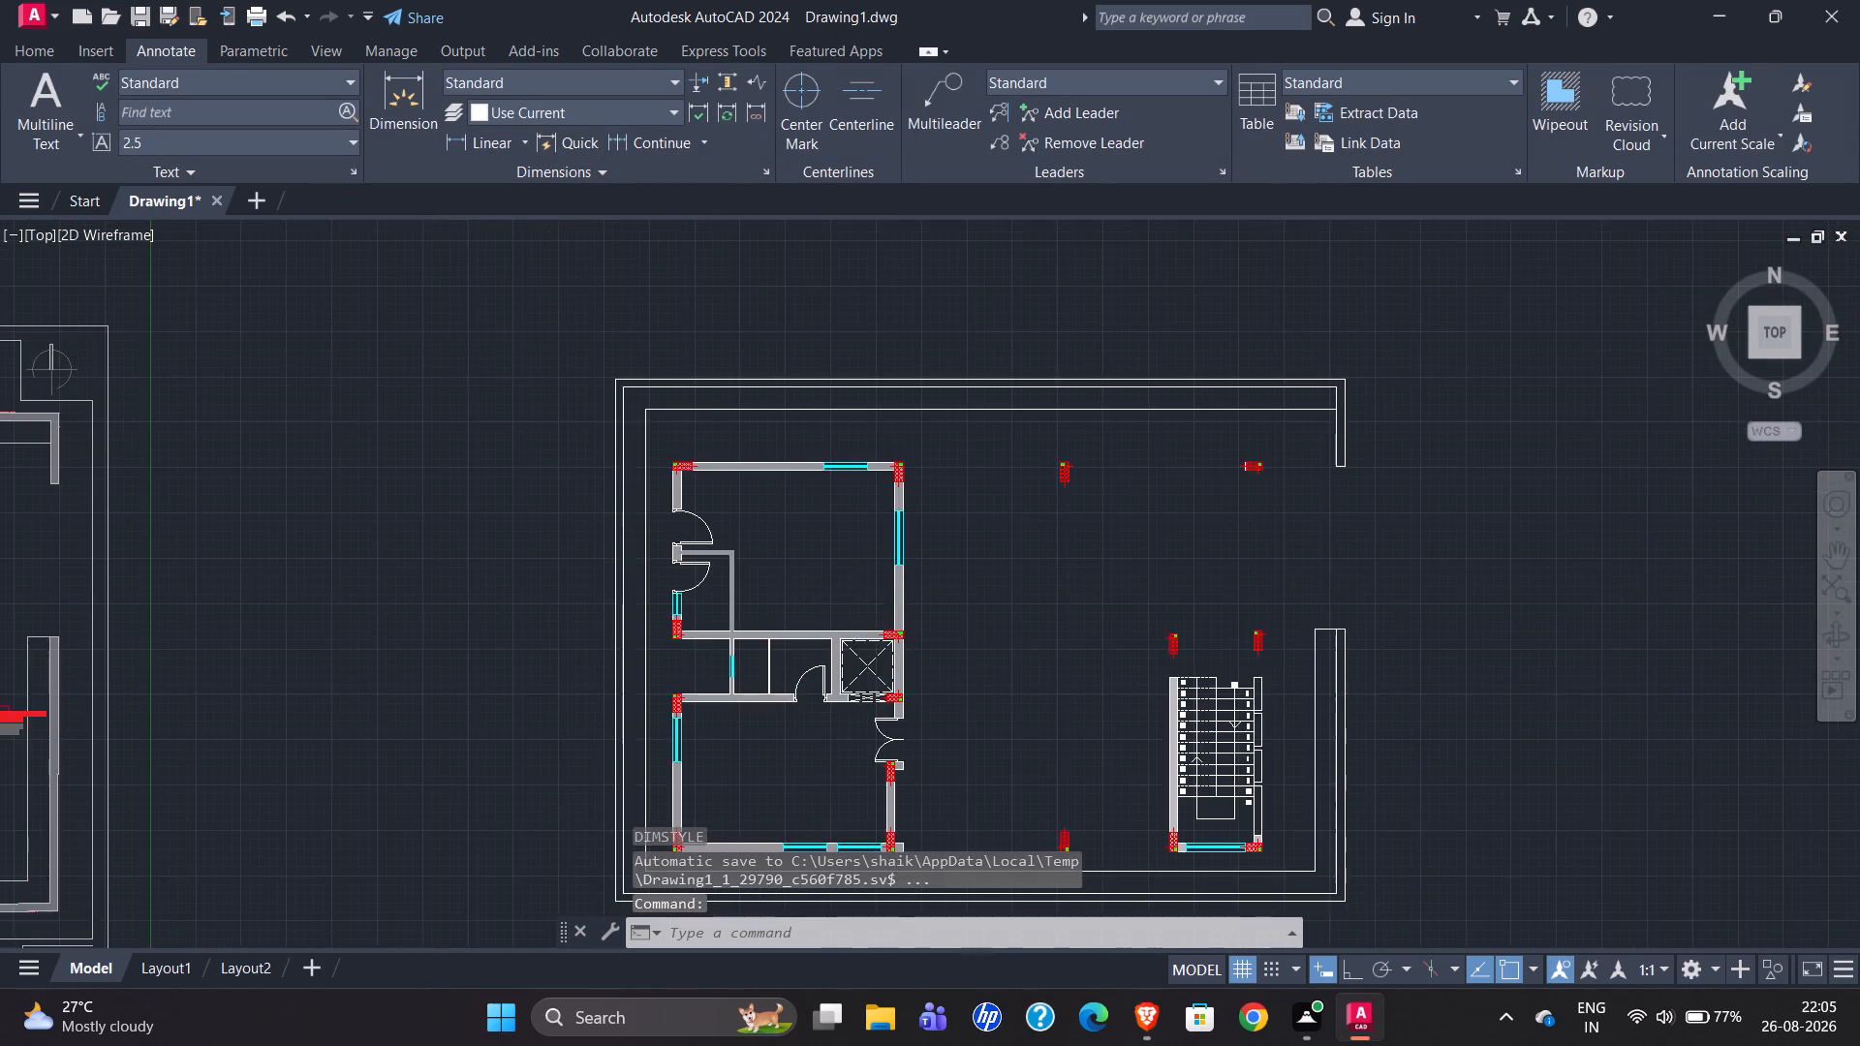
Examine the dimensions placed in the rooms of the reference ground-floor plan and compare them with the redrawn plan.
scroll(1069, 434, down, 1)
scroll(979, 511, up, 1)
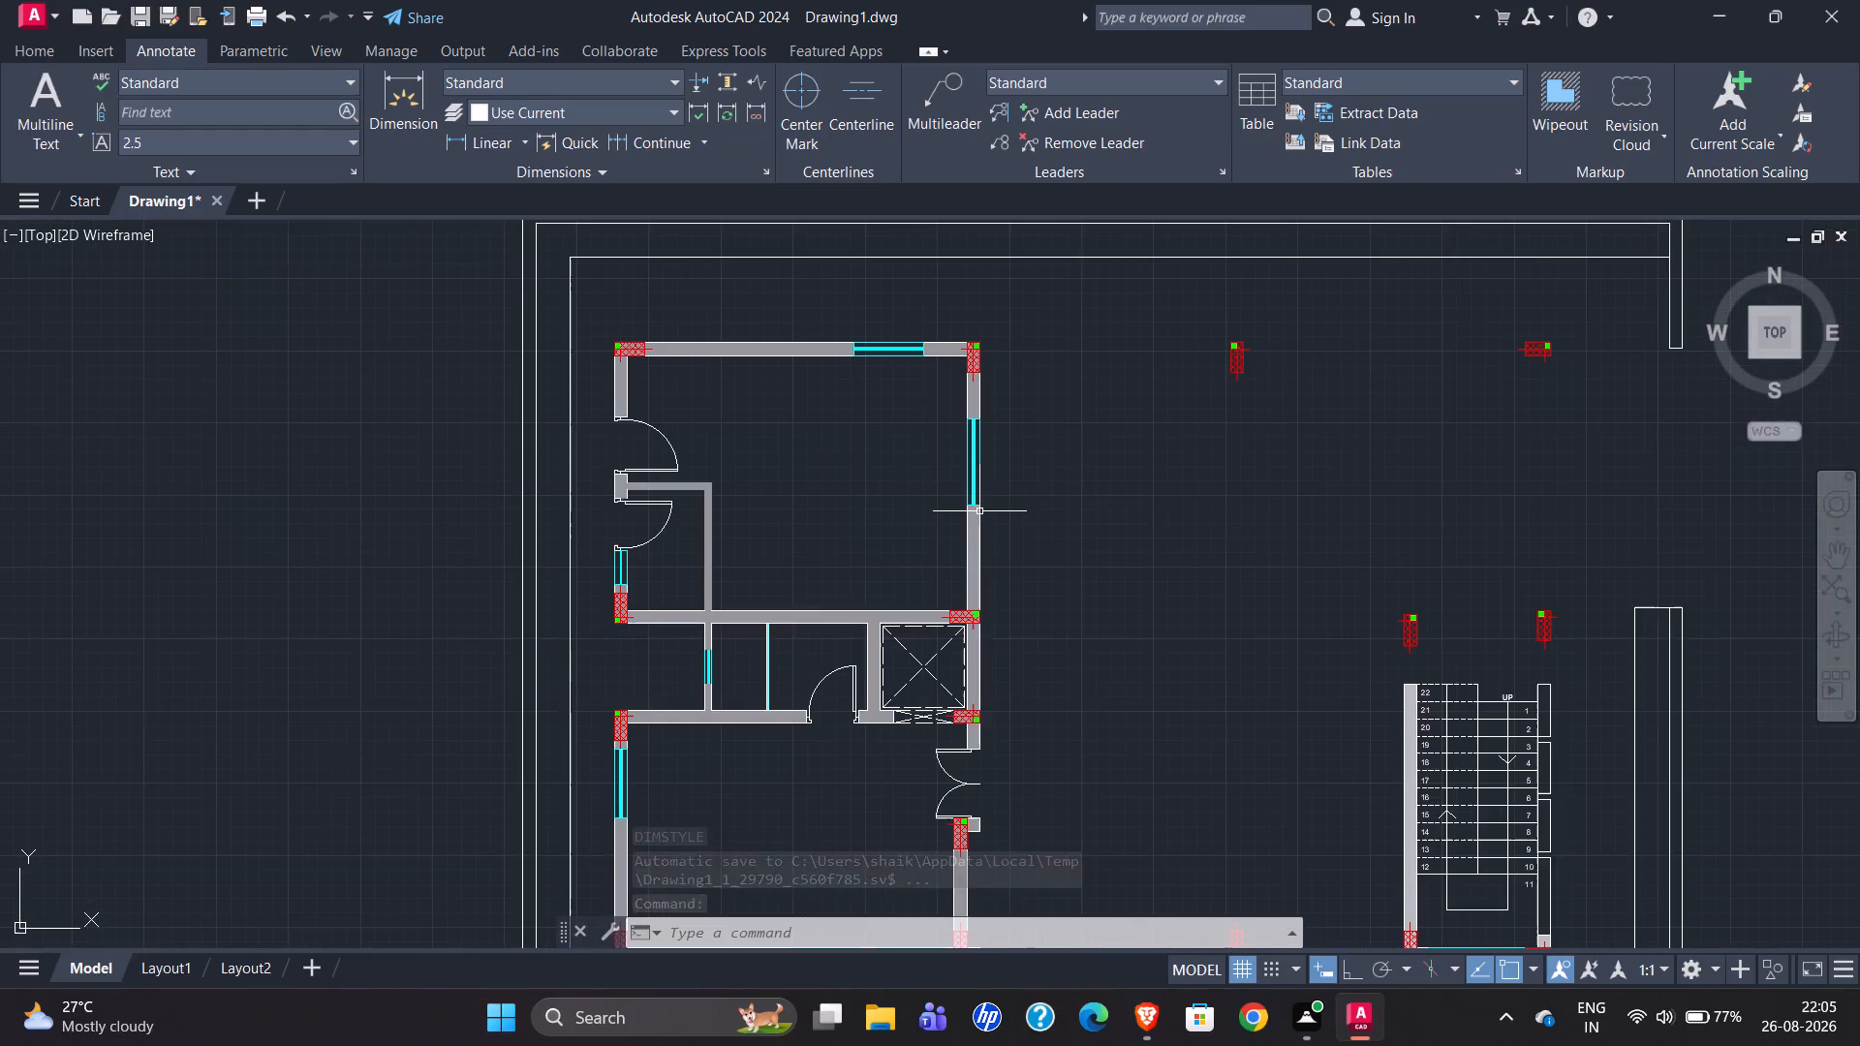
scroll(1057, 447, down, 2)
scroll(86, 642, up, 3)
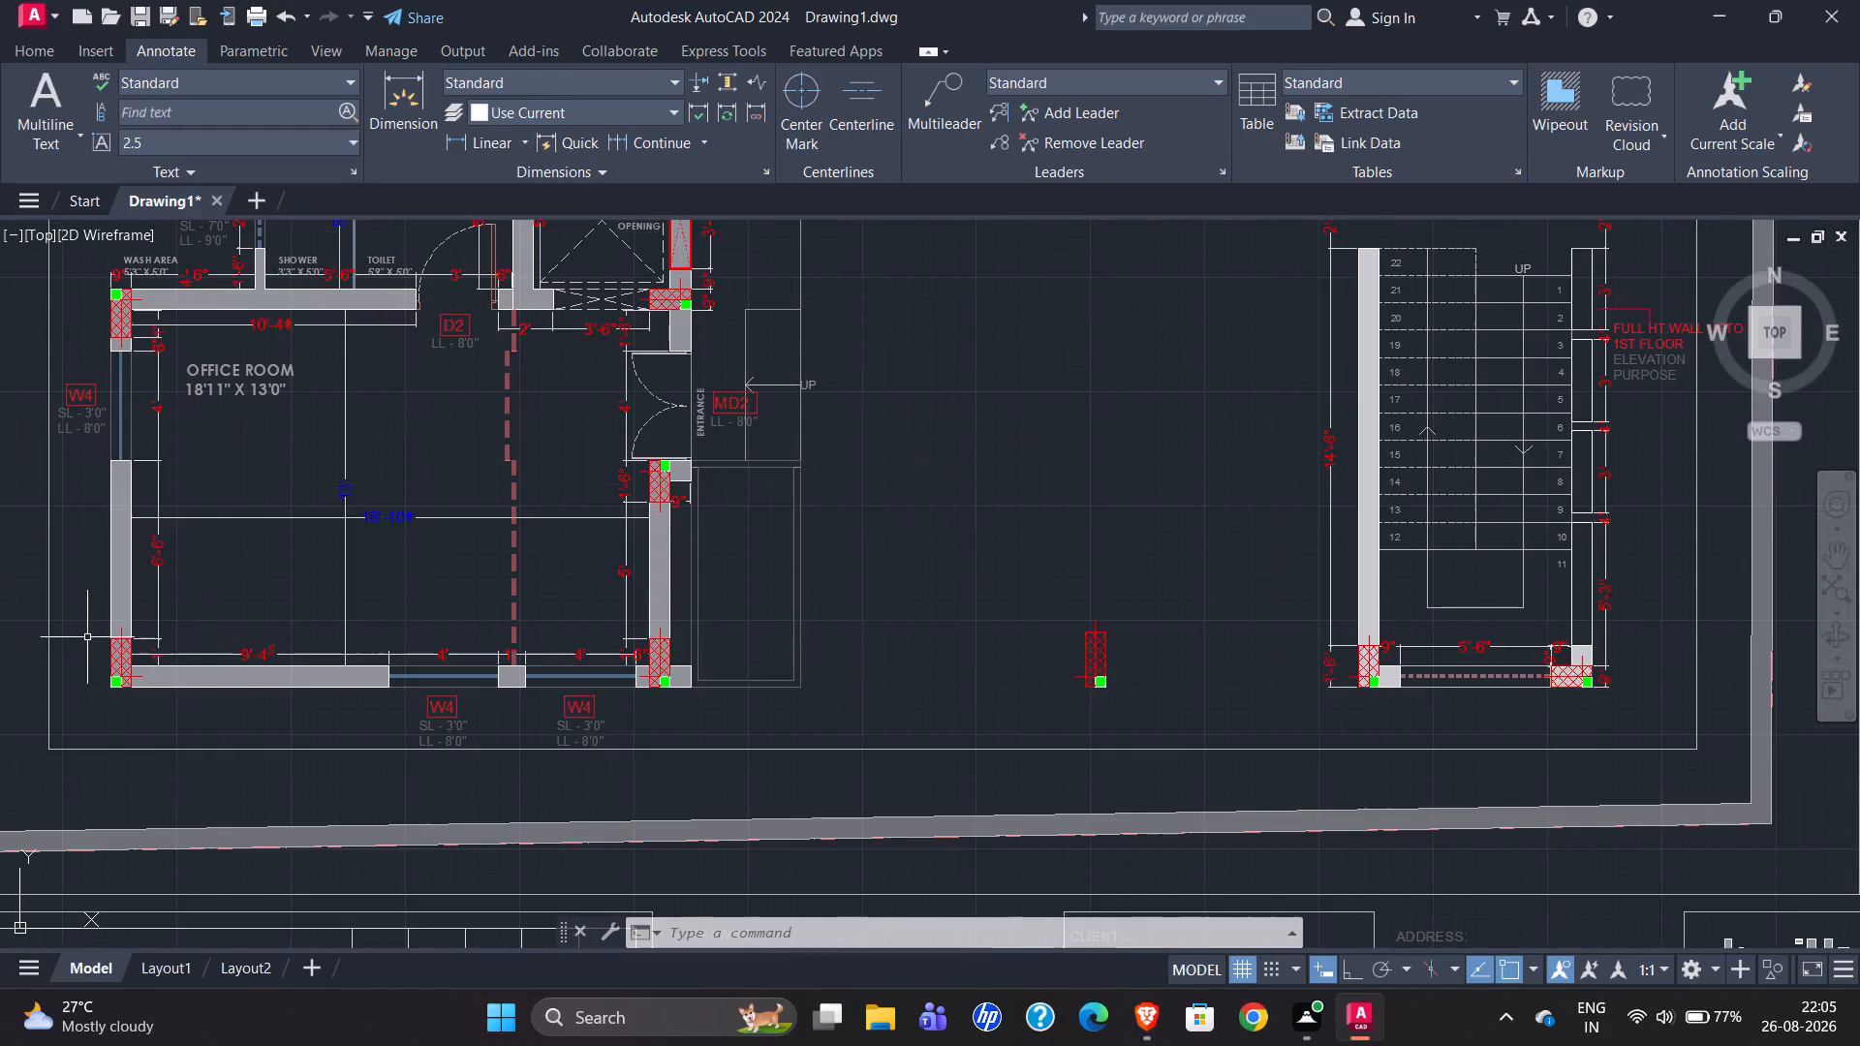
scroll(308, 540, down, 1)
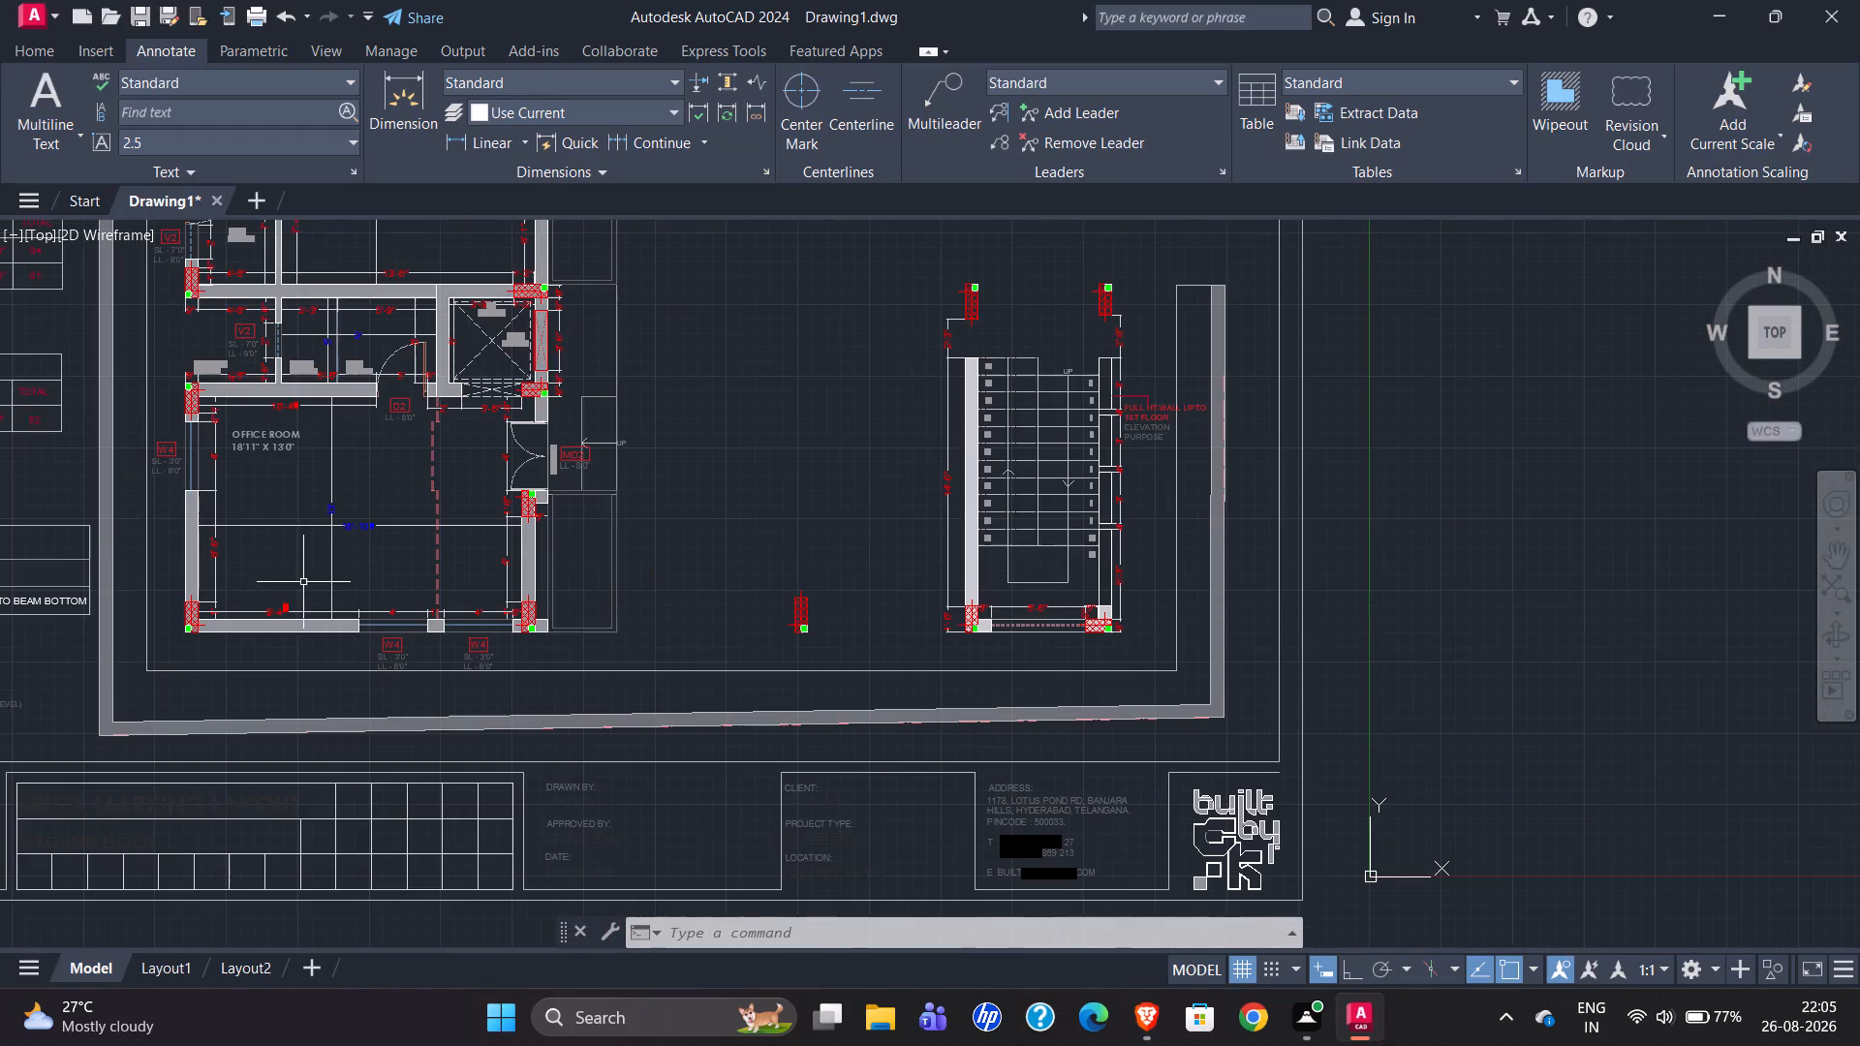
scroll(314, 336, up, 4)
scroll(342, 377, down, 1)
scroll(303, 517, down, 2)
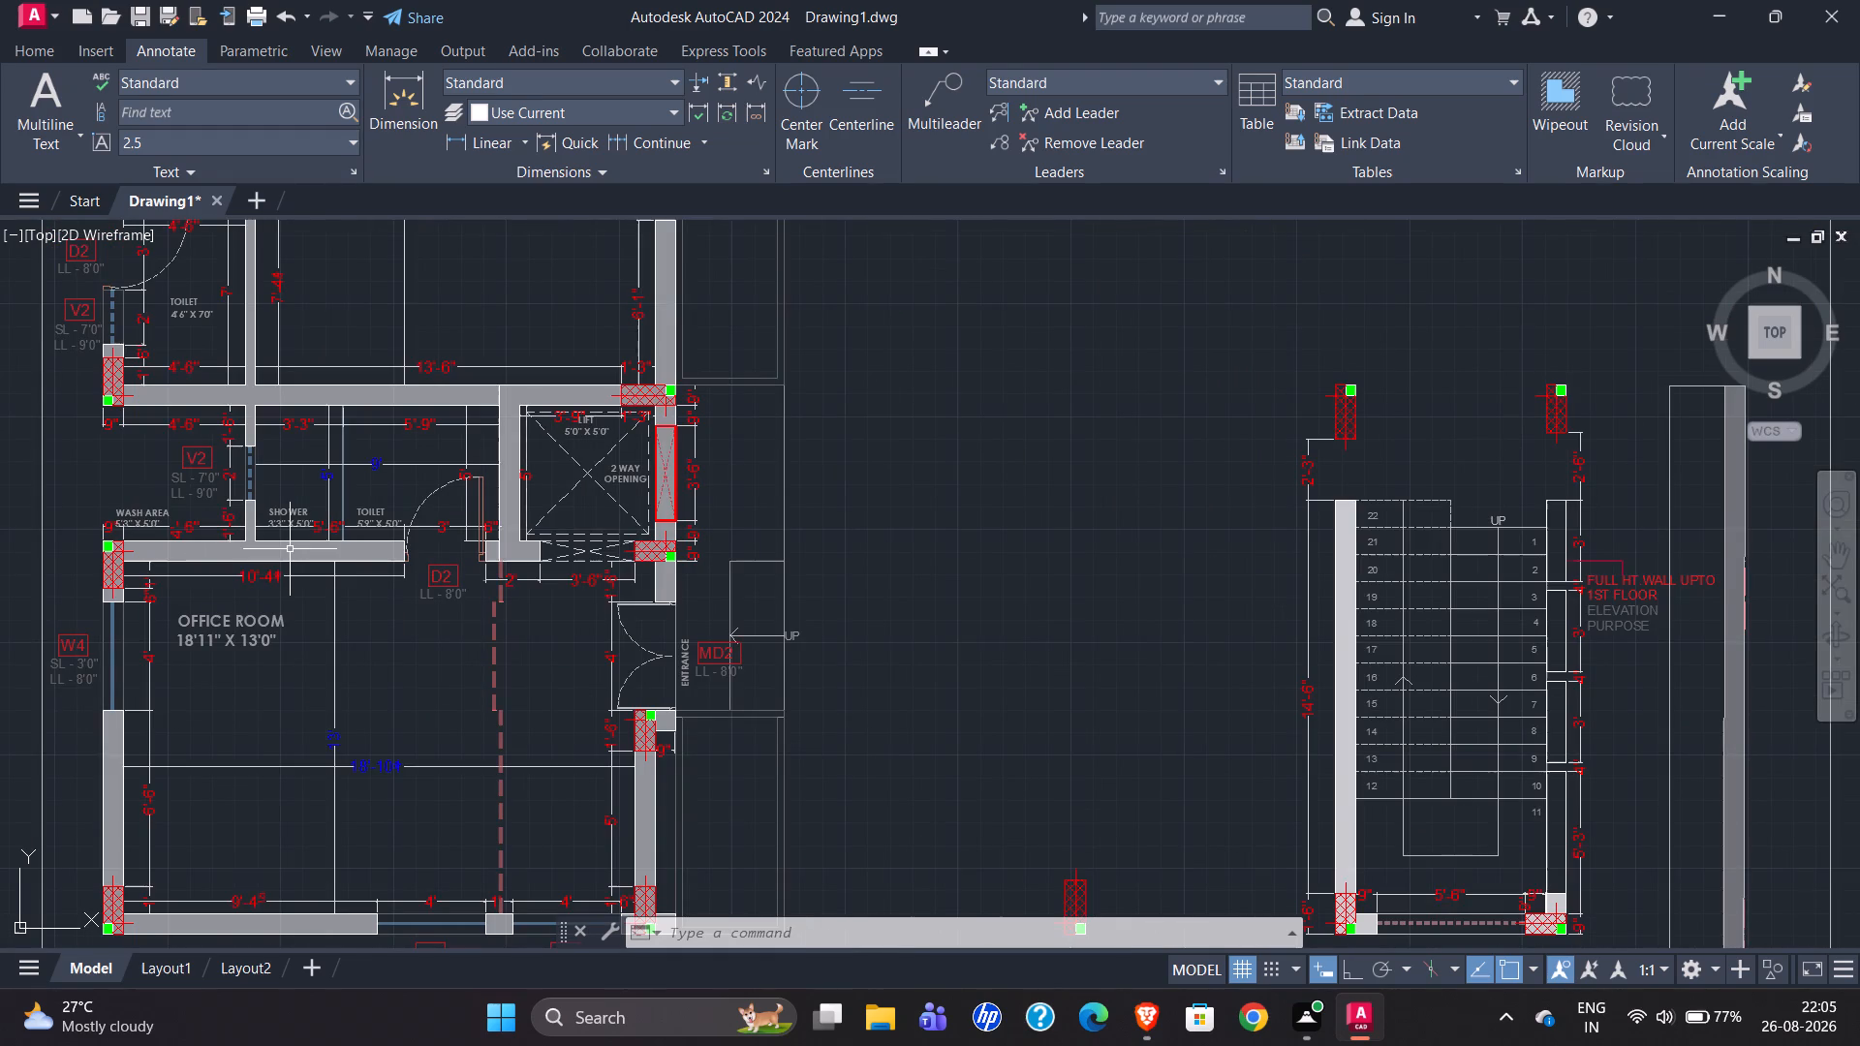
scroll(290, 549, down, 1)
scroll(311, 464, down, 1)
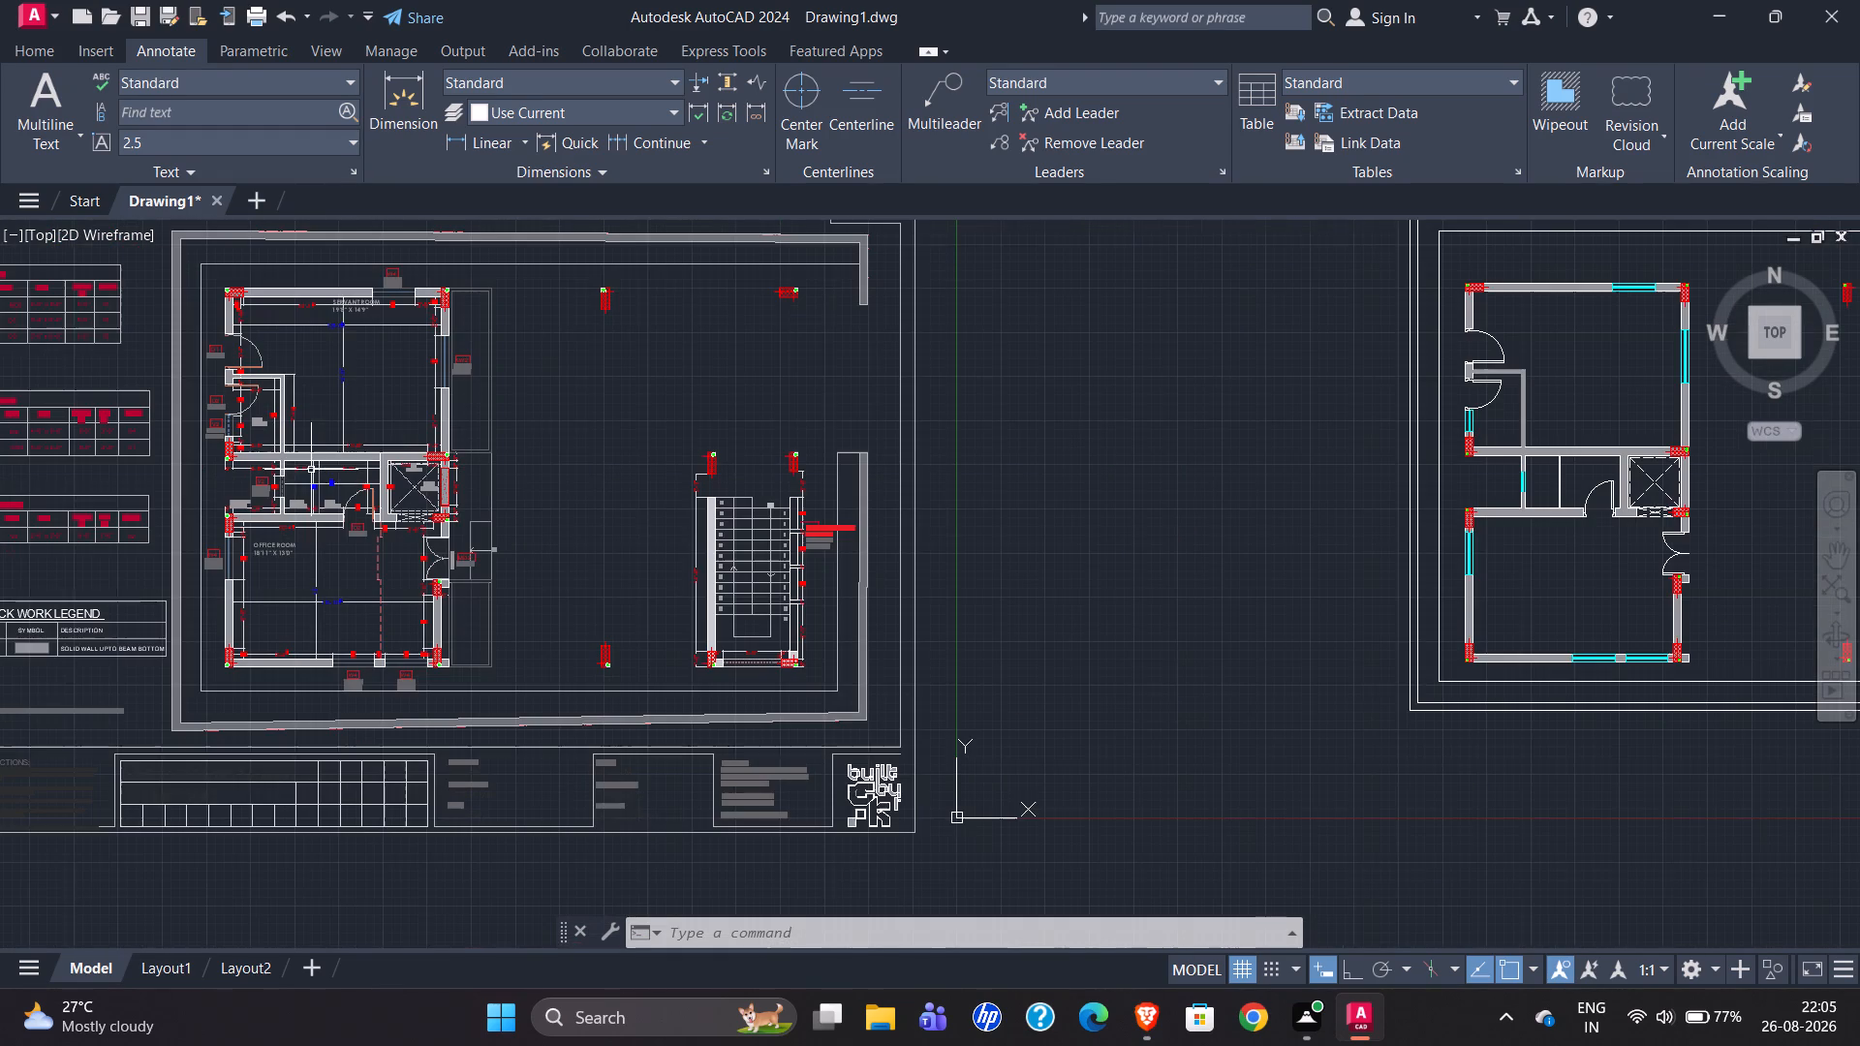
scroll(344, 370, up, 3)
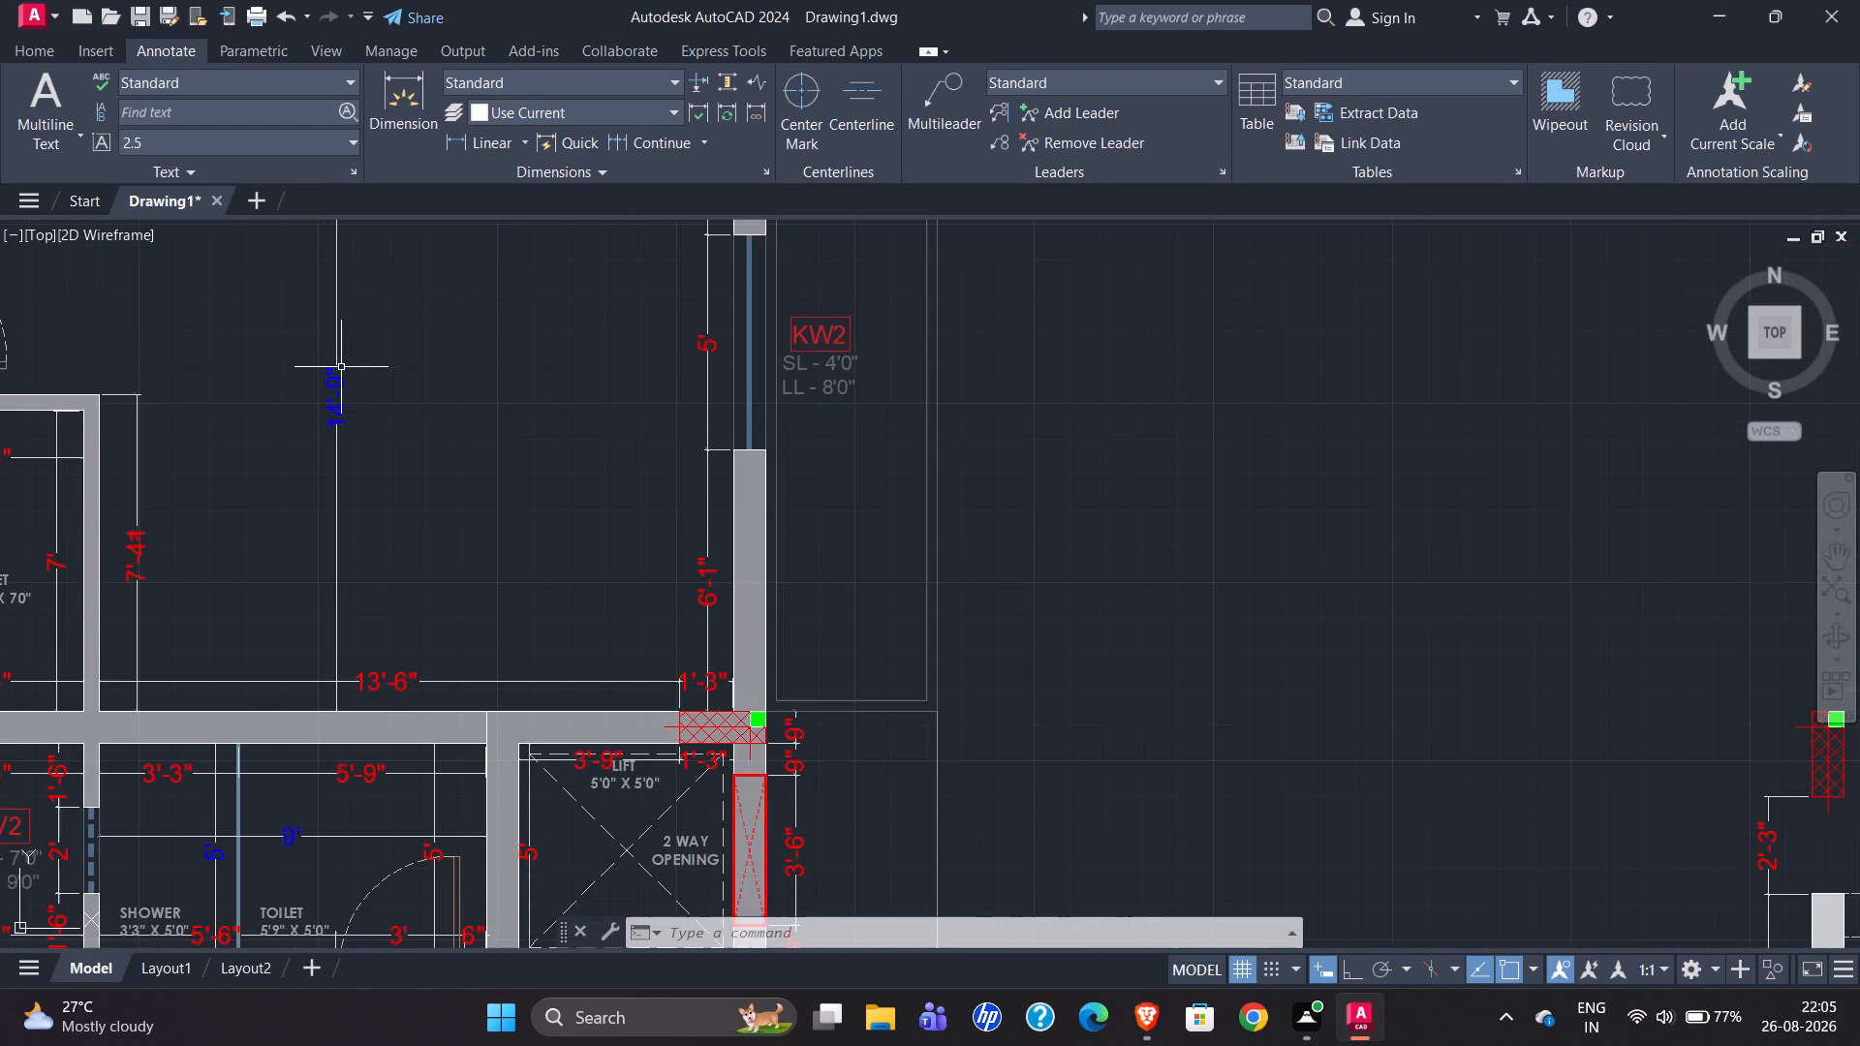
scroll(191, 470, down, 2)
scroll(213, 651, up, 2)
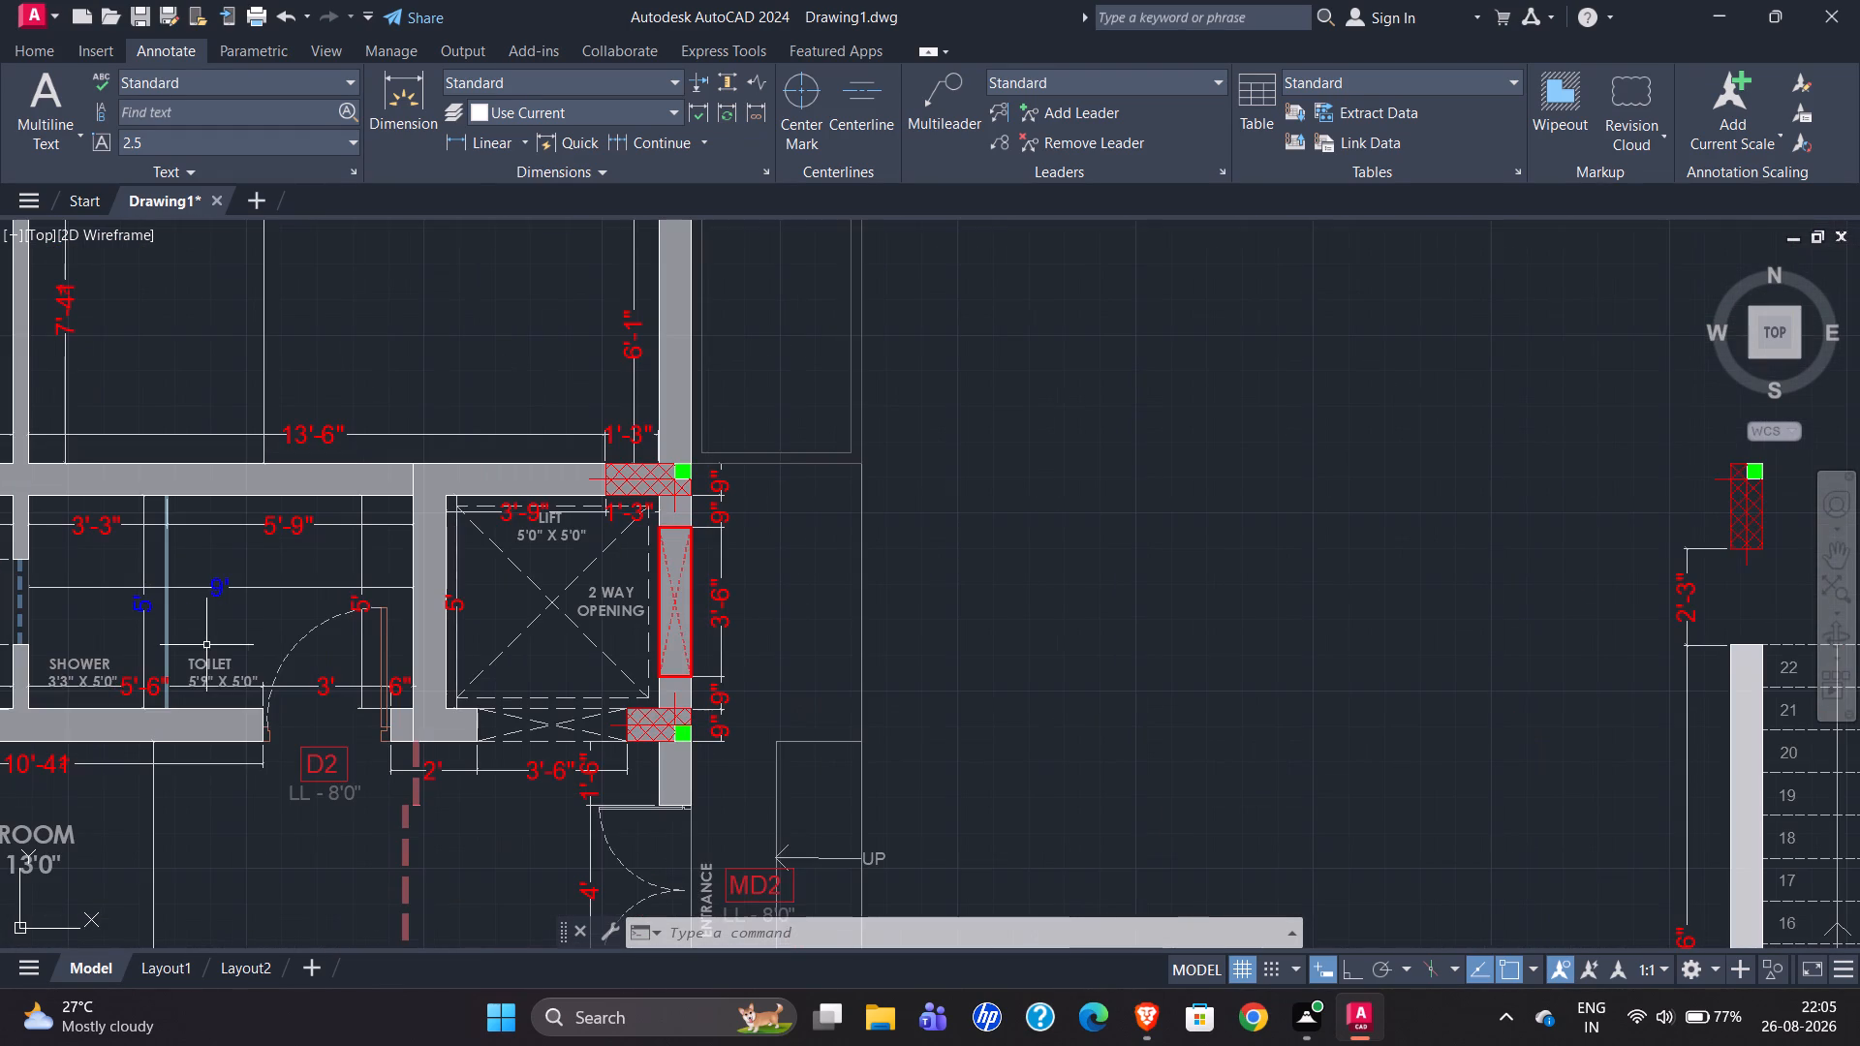
scroll(223, 636, down, 2)
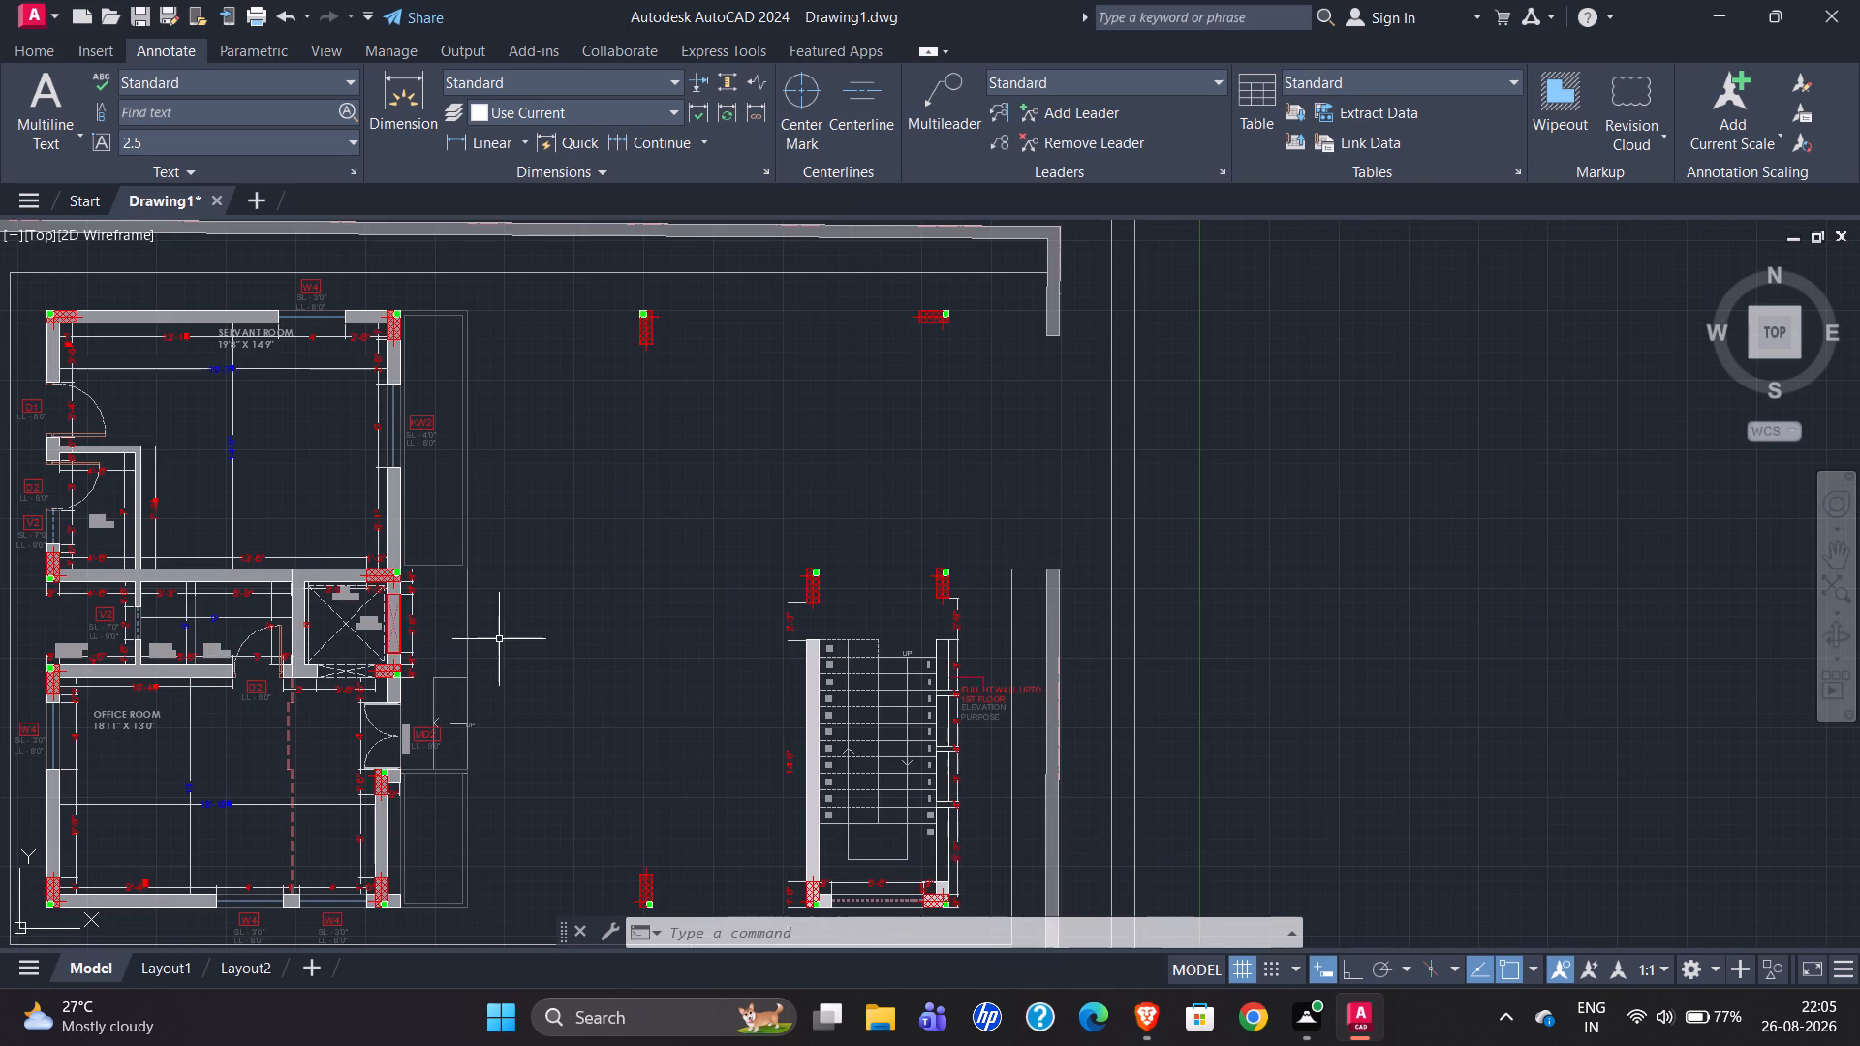
scroll(161, 615, down, 1)
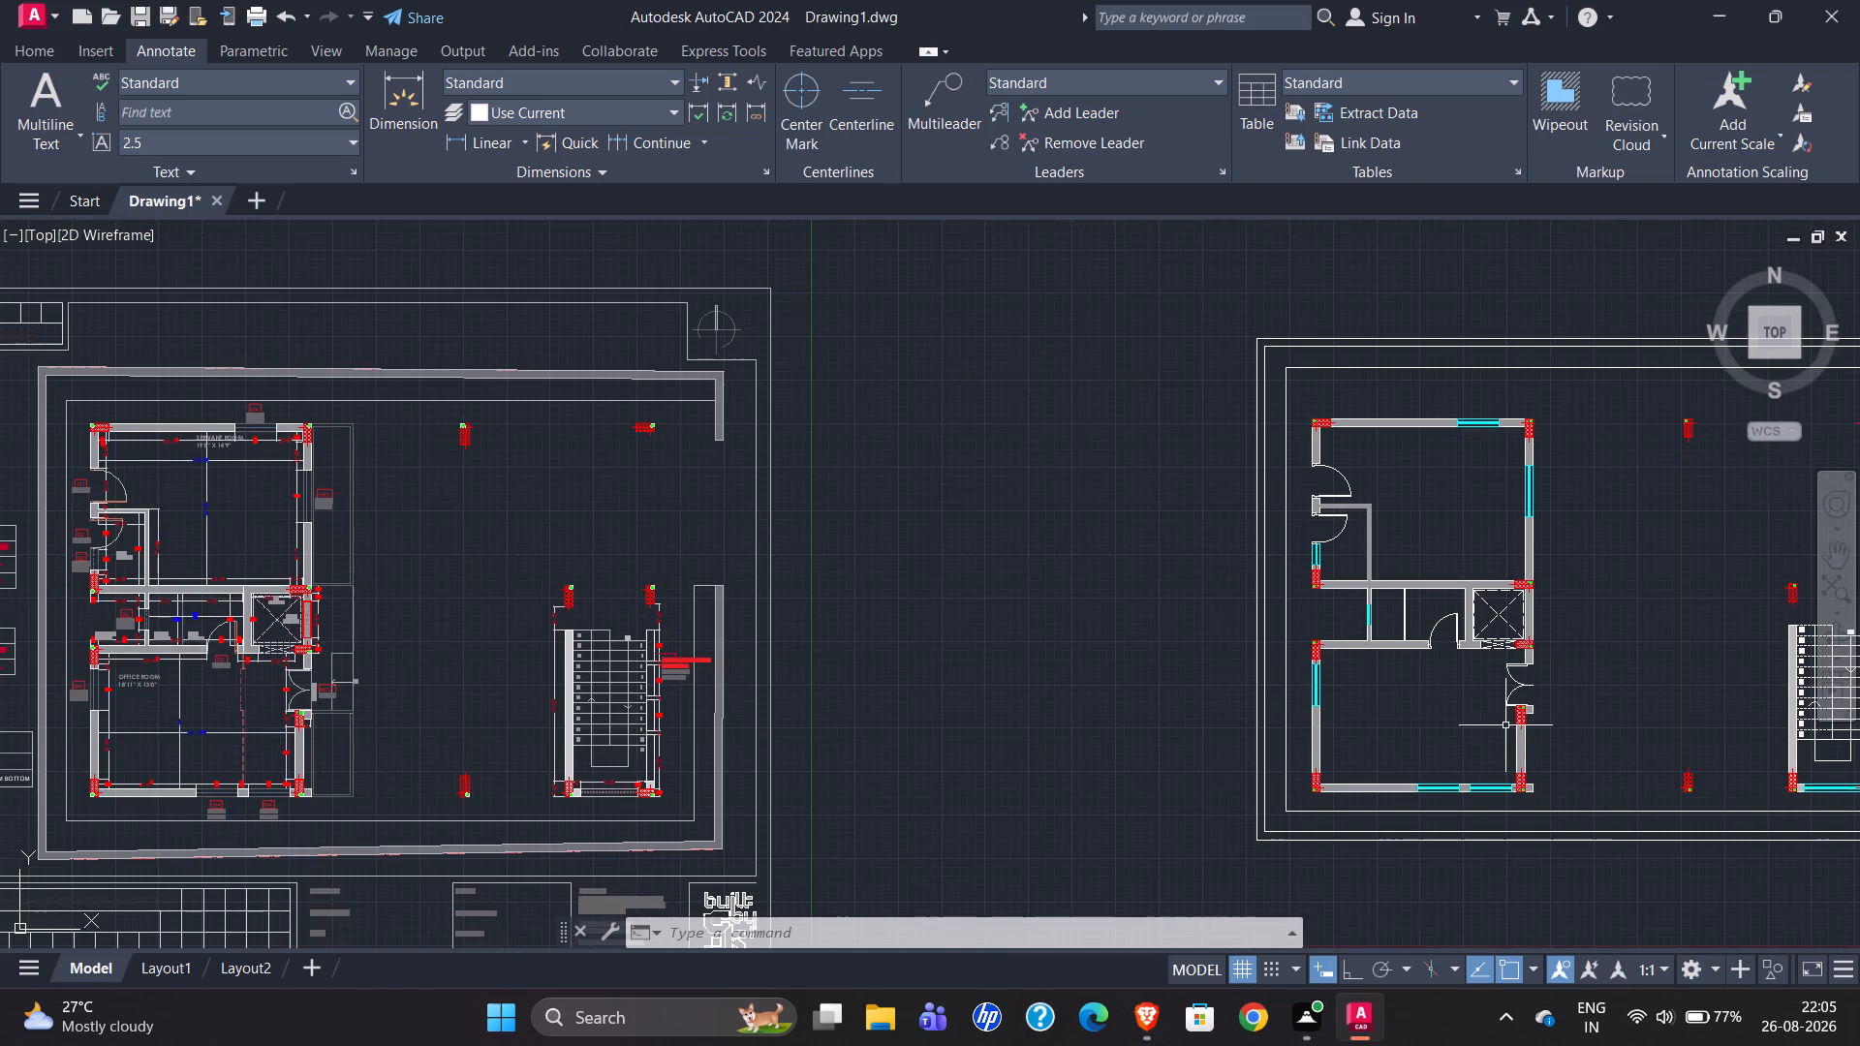
scroll(1504, 724, up, 2)
scroll(1098, 583, down, 1)
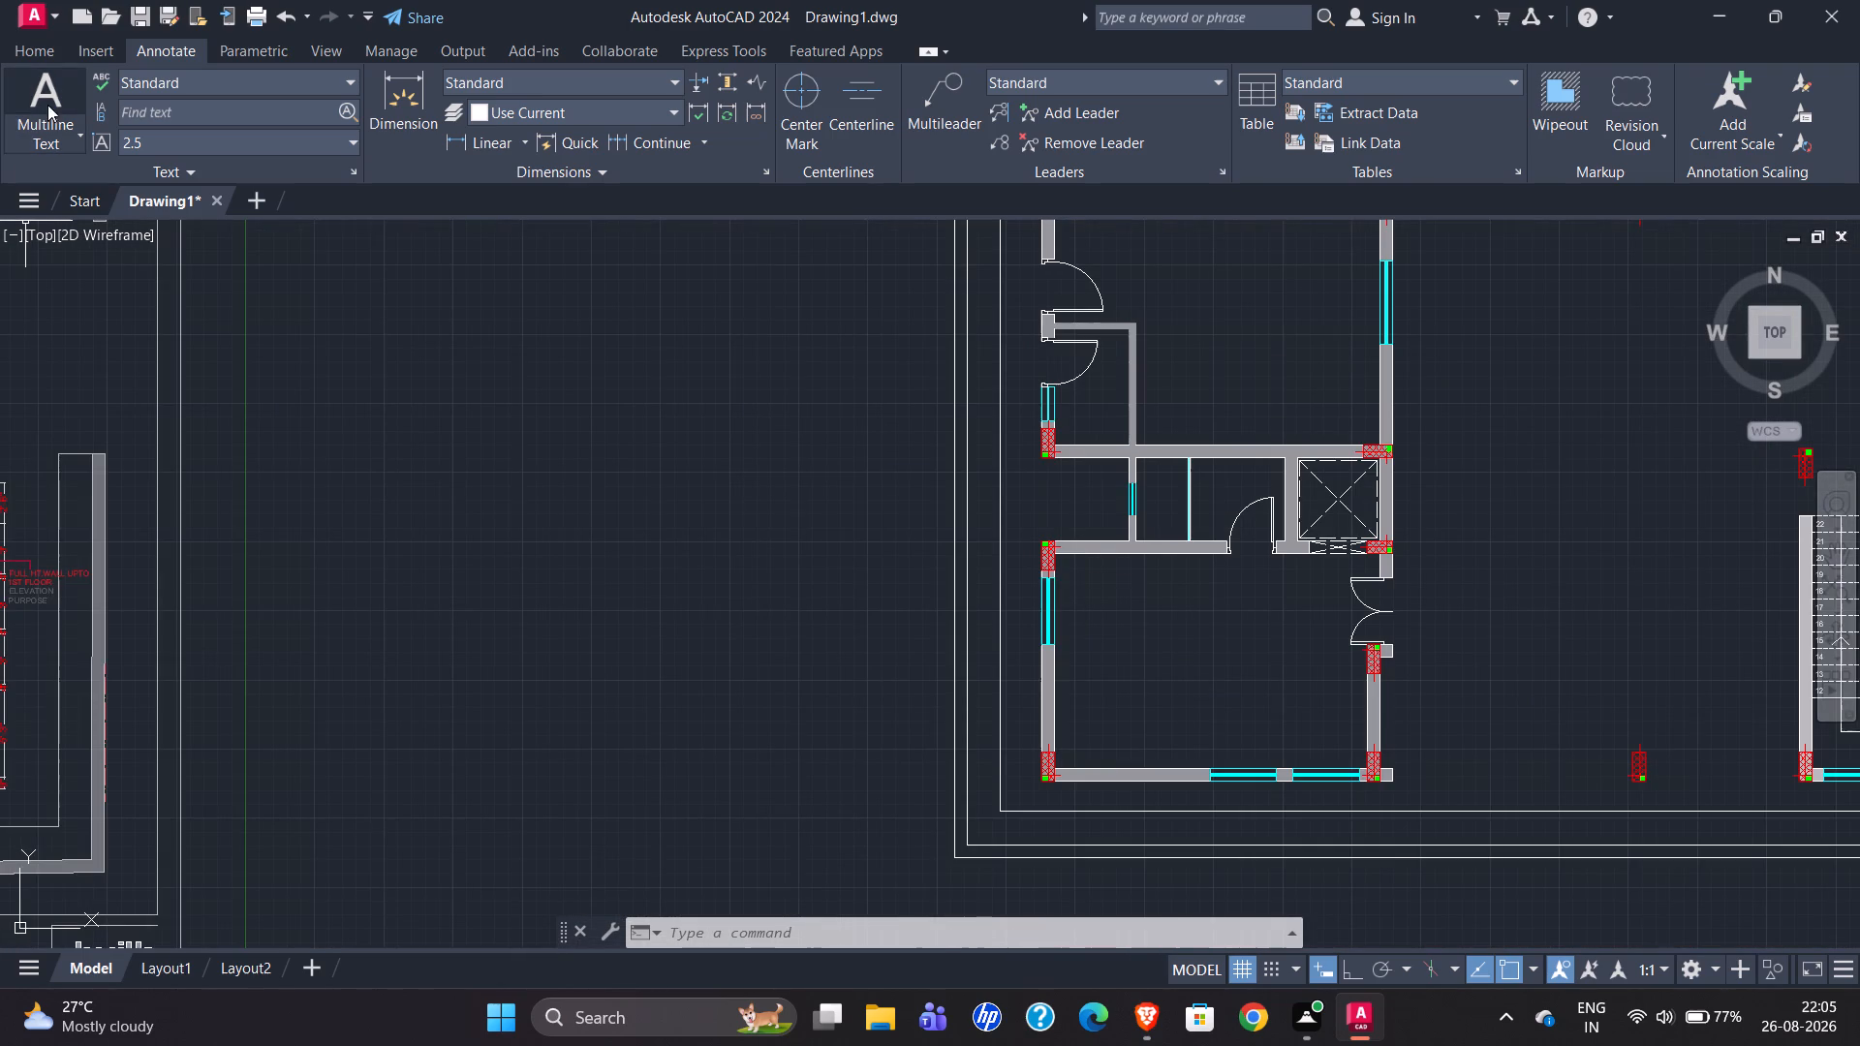
With Ortho on, dimension the redrawn office room's vertical clear span between the inner faces of its bottom and top walls.
click(27, 59)
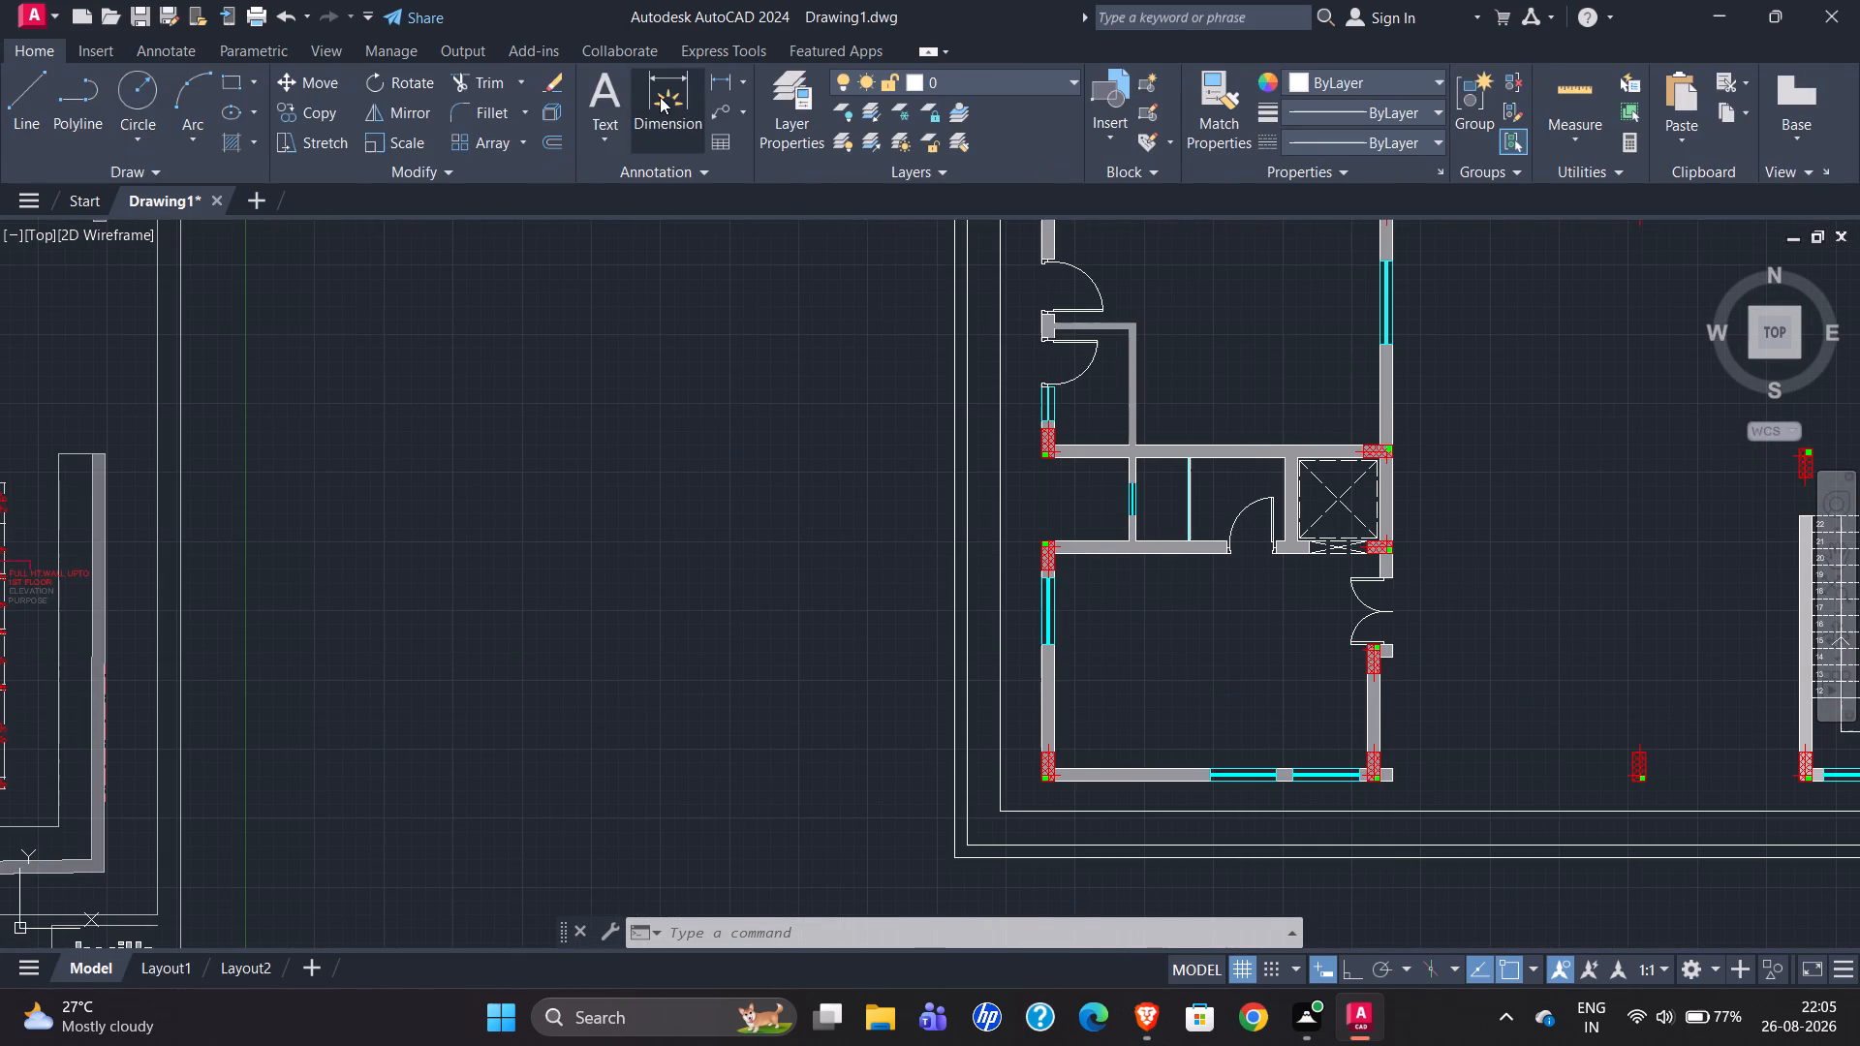
click(660, 97)
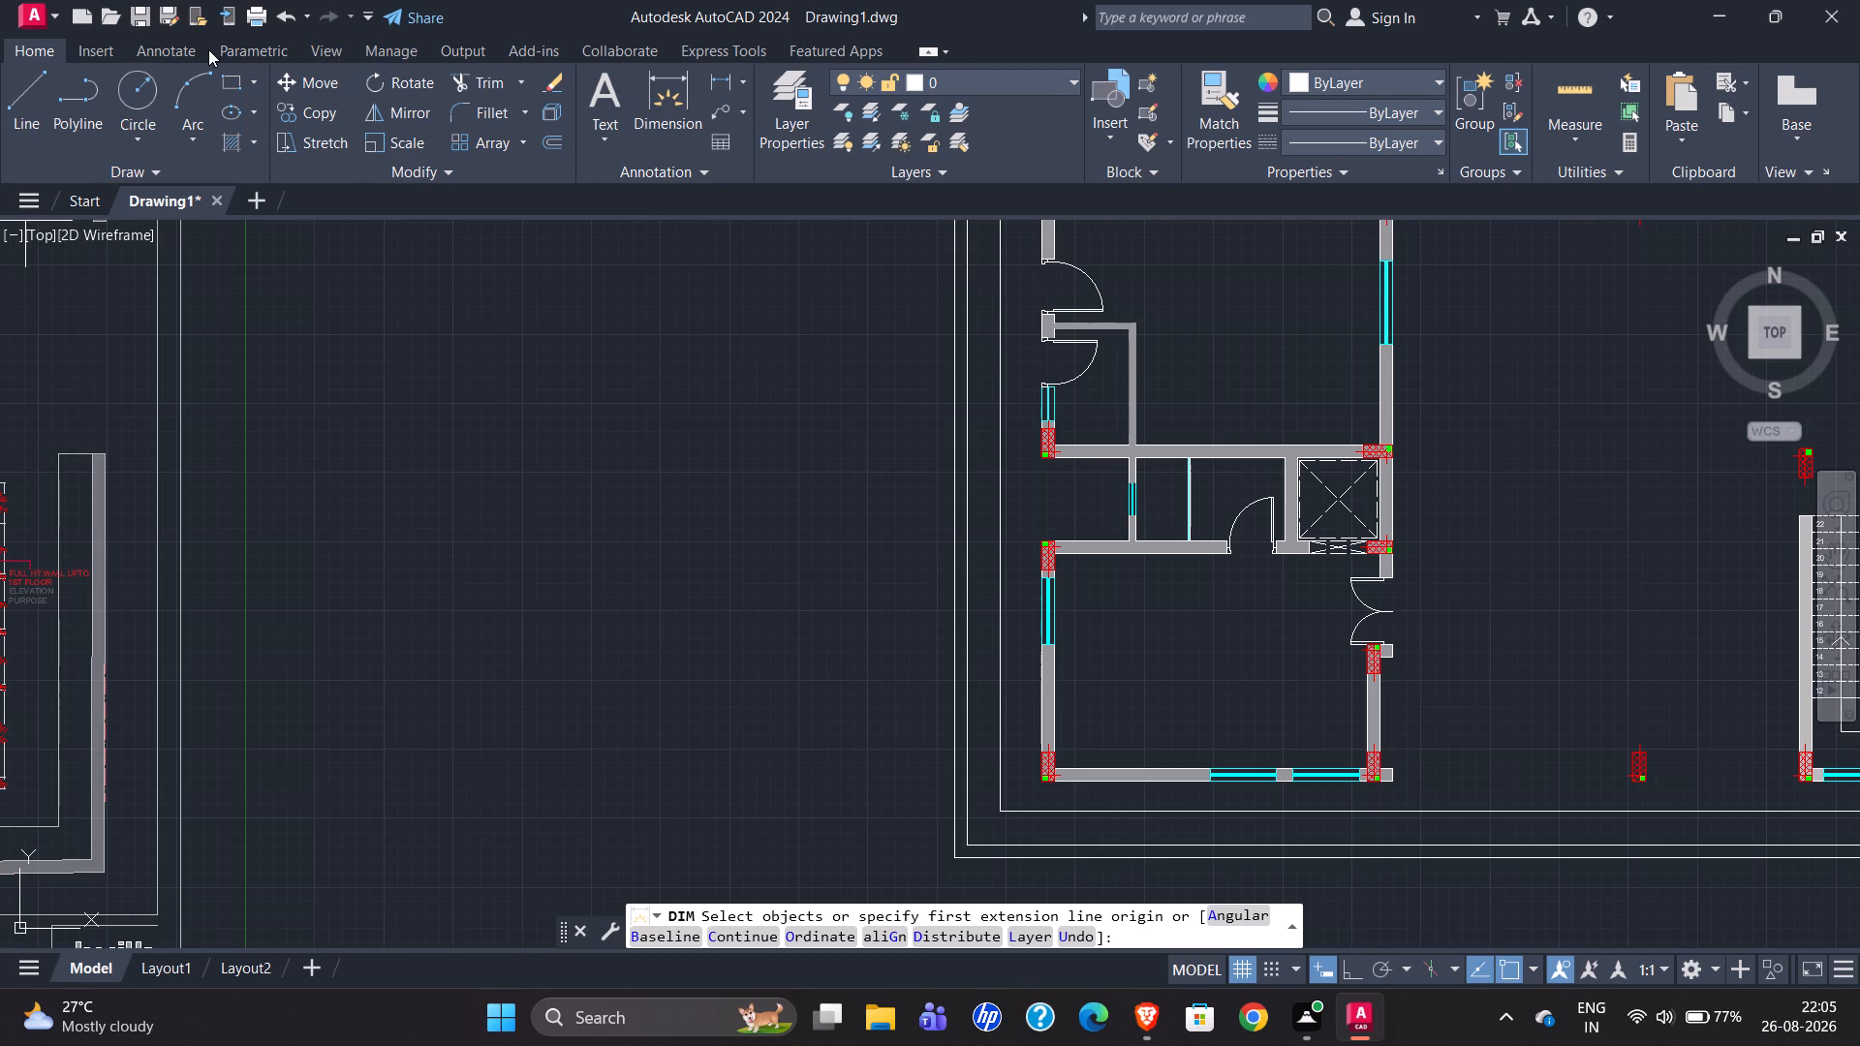
click(188, 49)
click(385, 116)
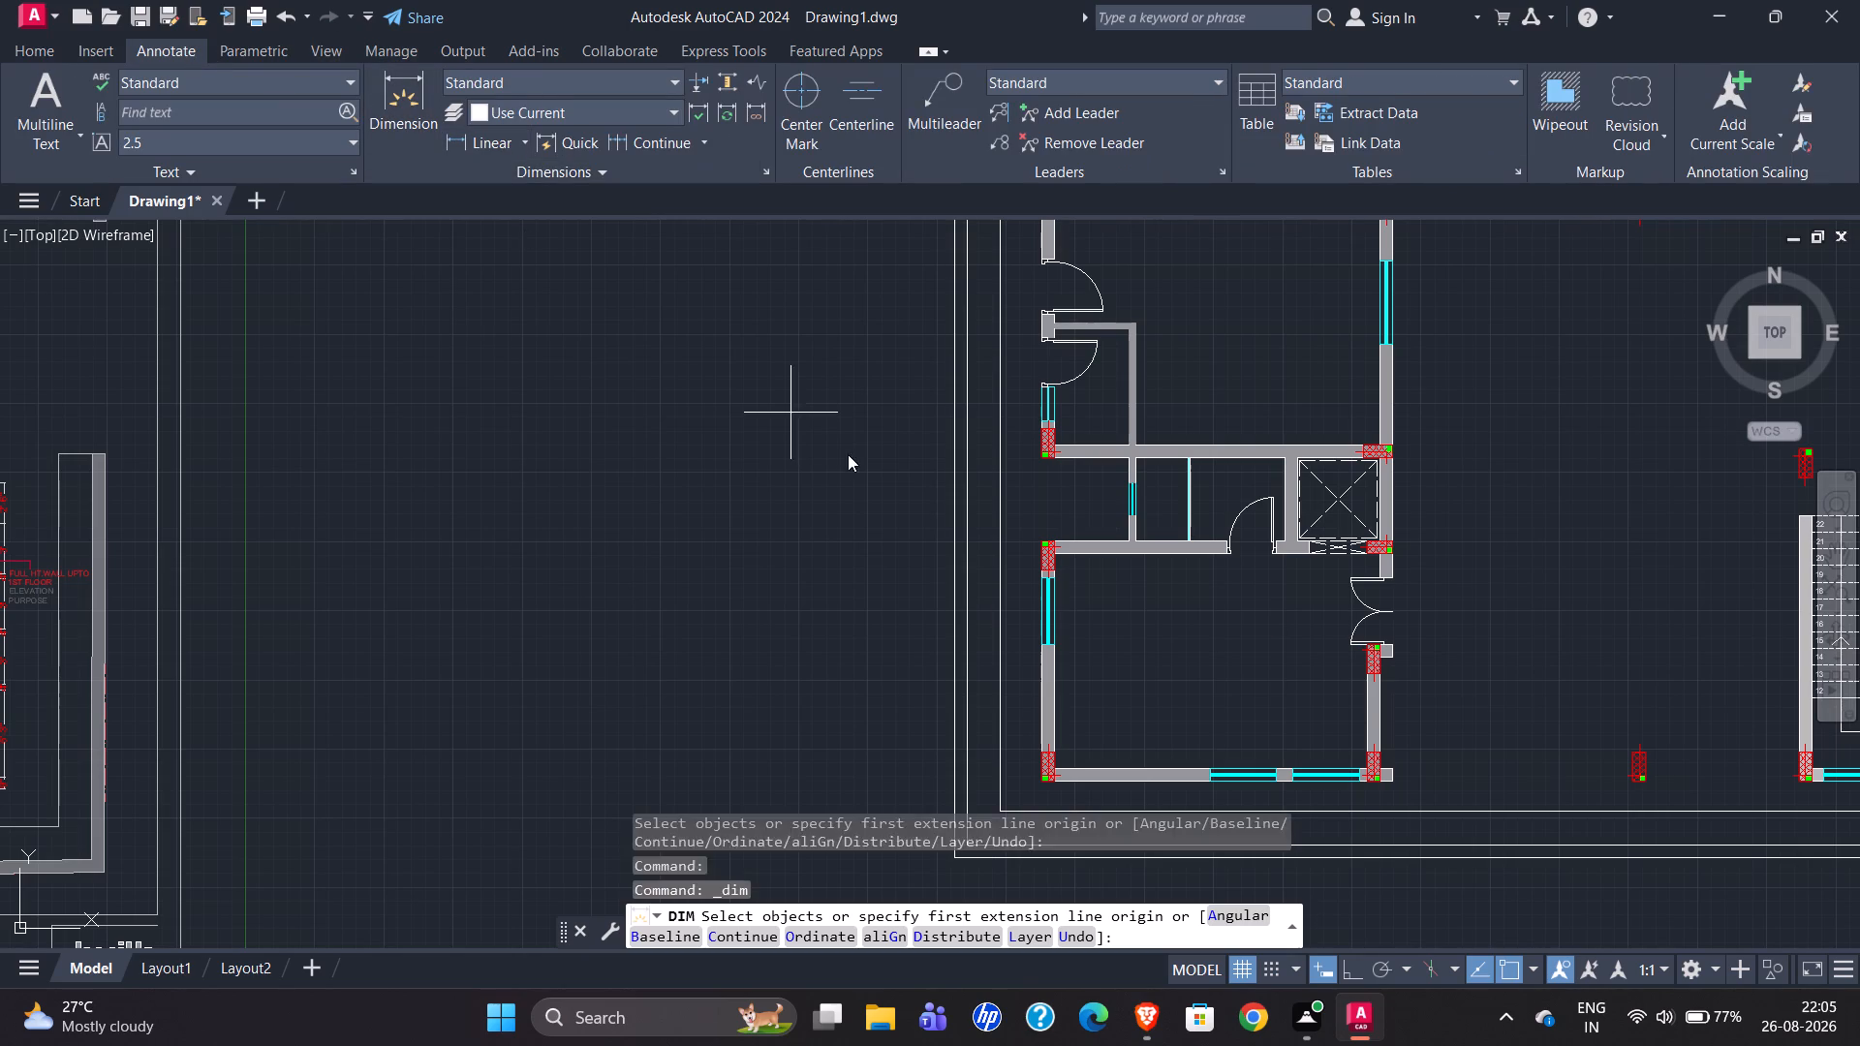
scroll(1185, 815, up, 3)
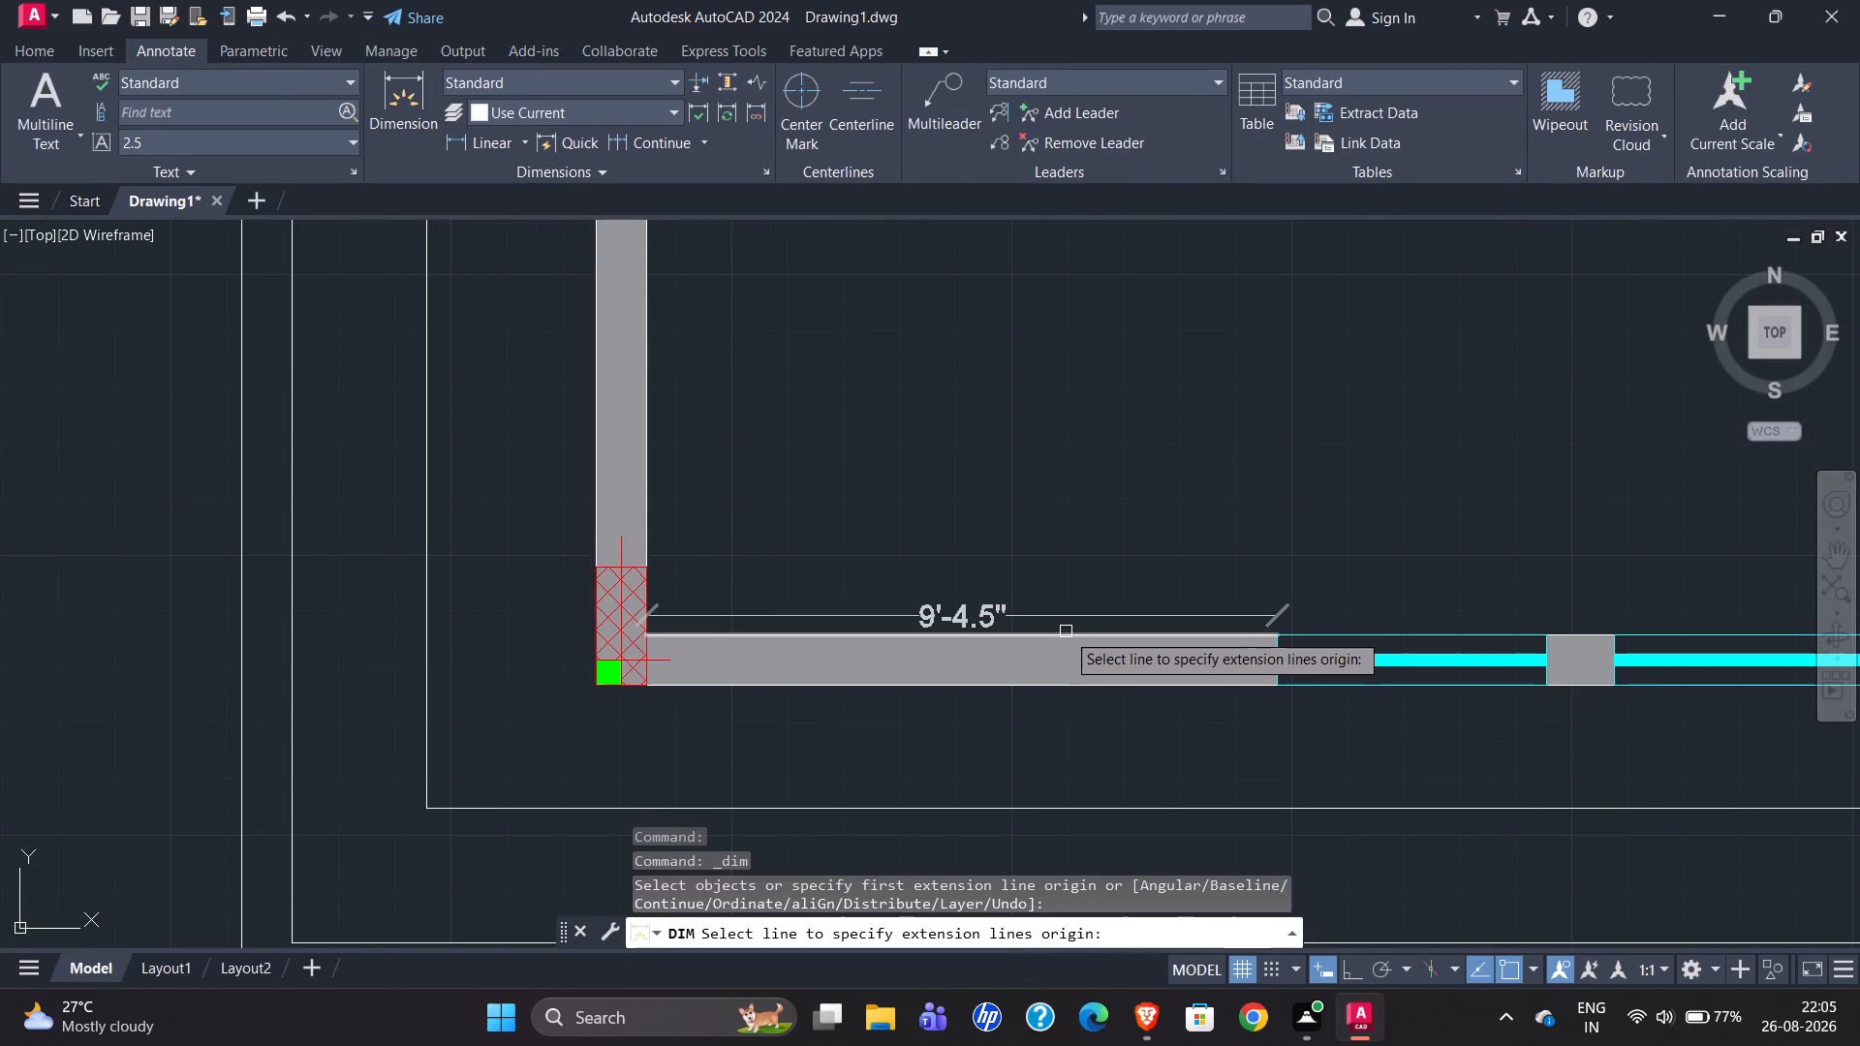
click(1277, 635)
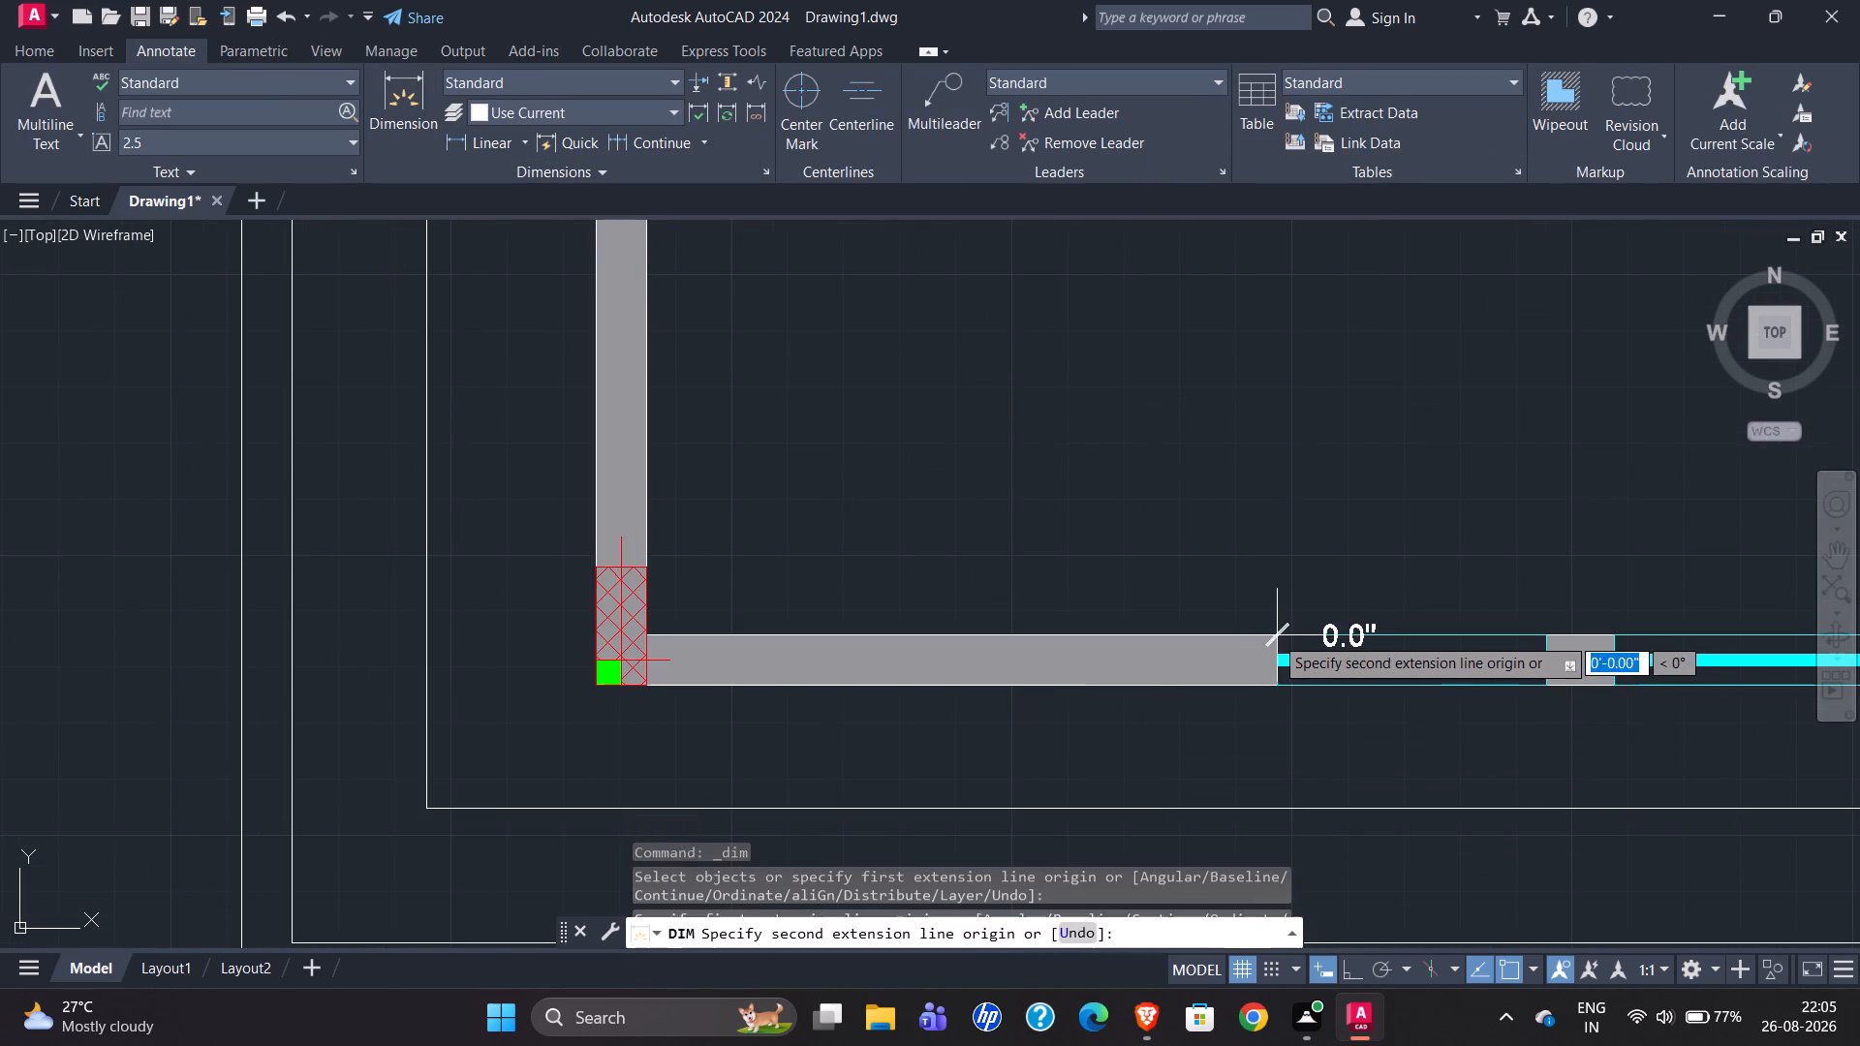
scroll(974, 784, down, 2)
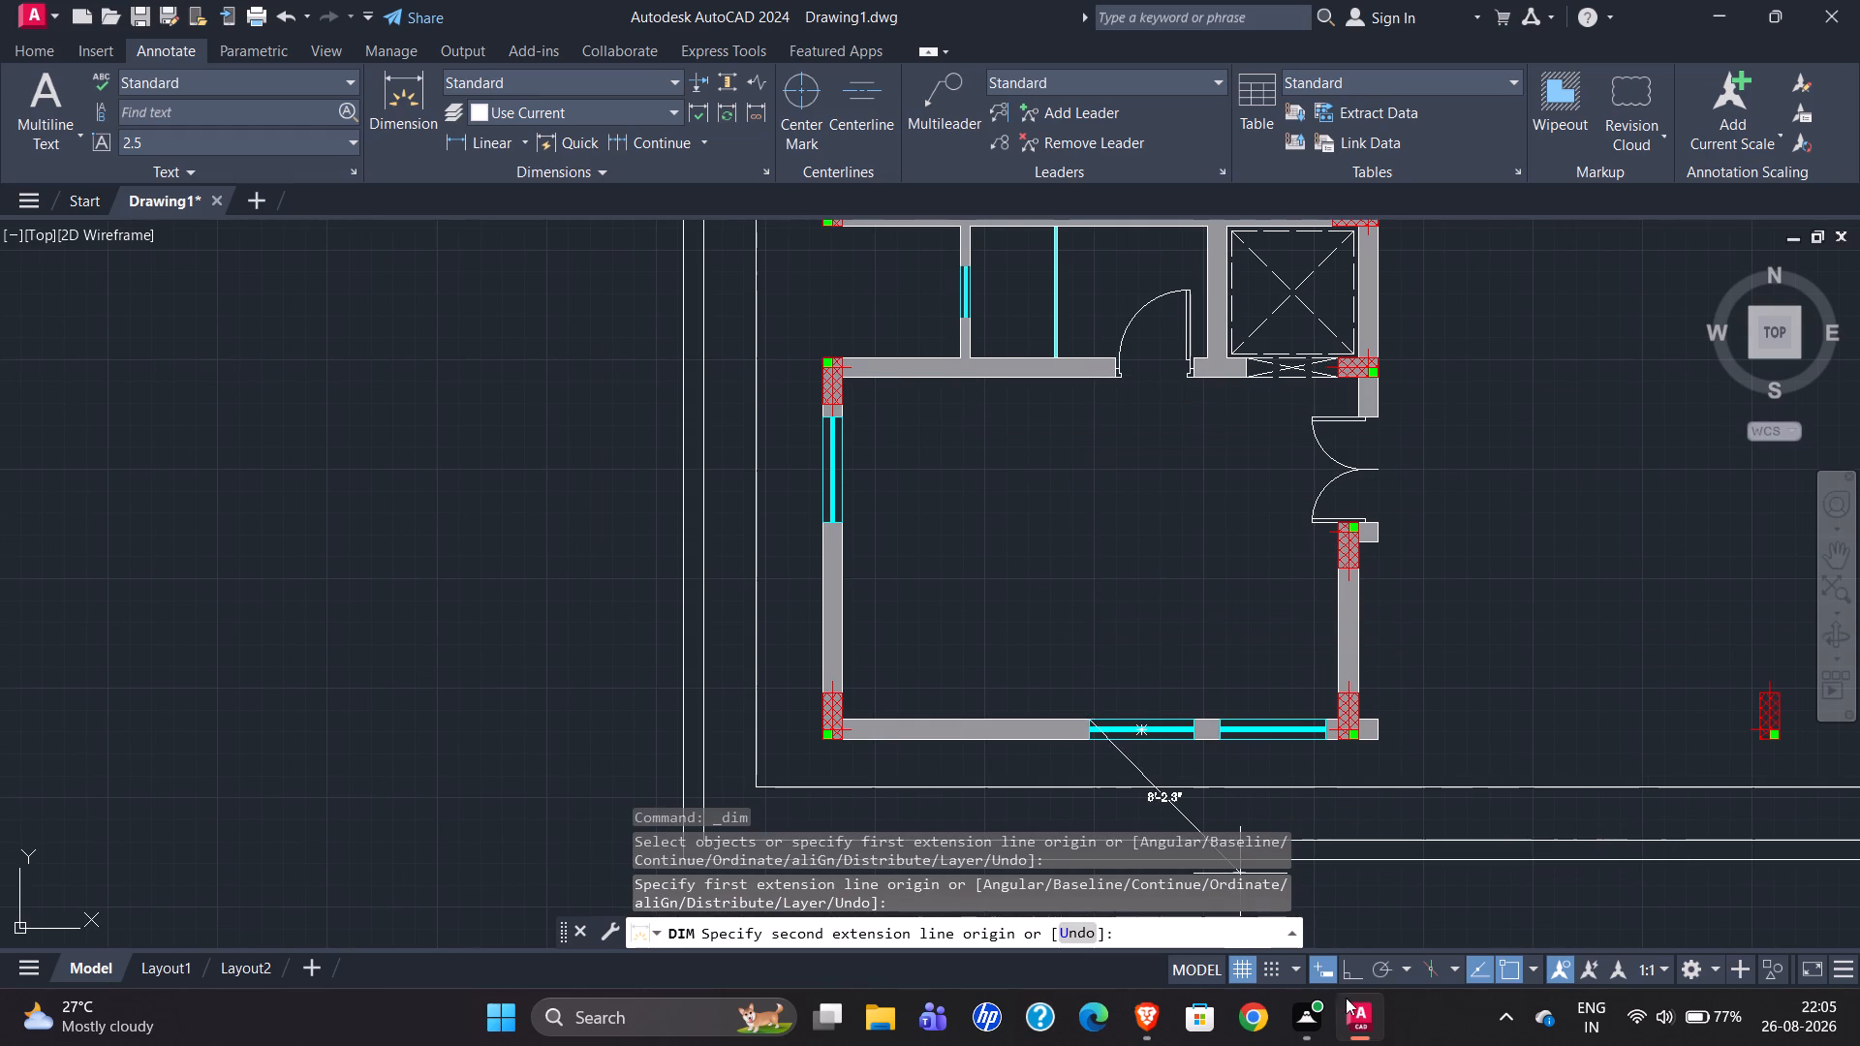
click(1348, 971)
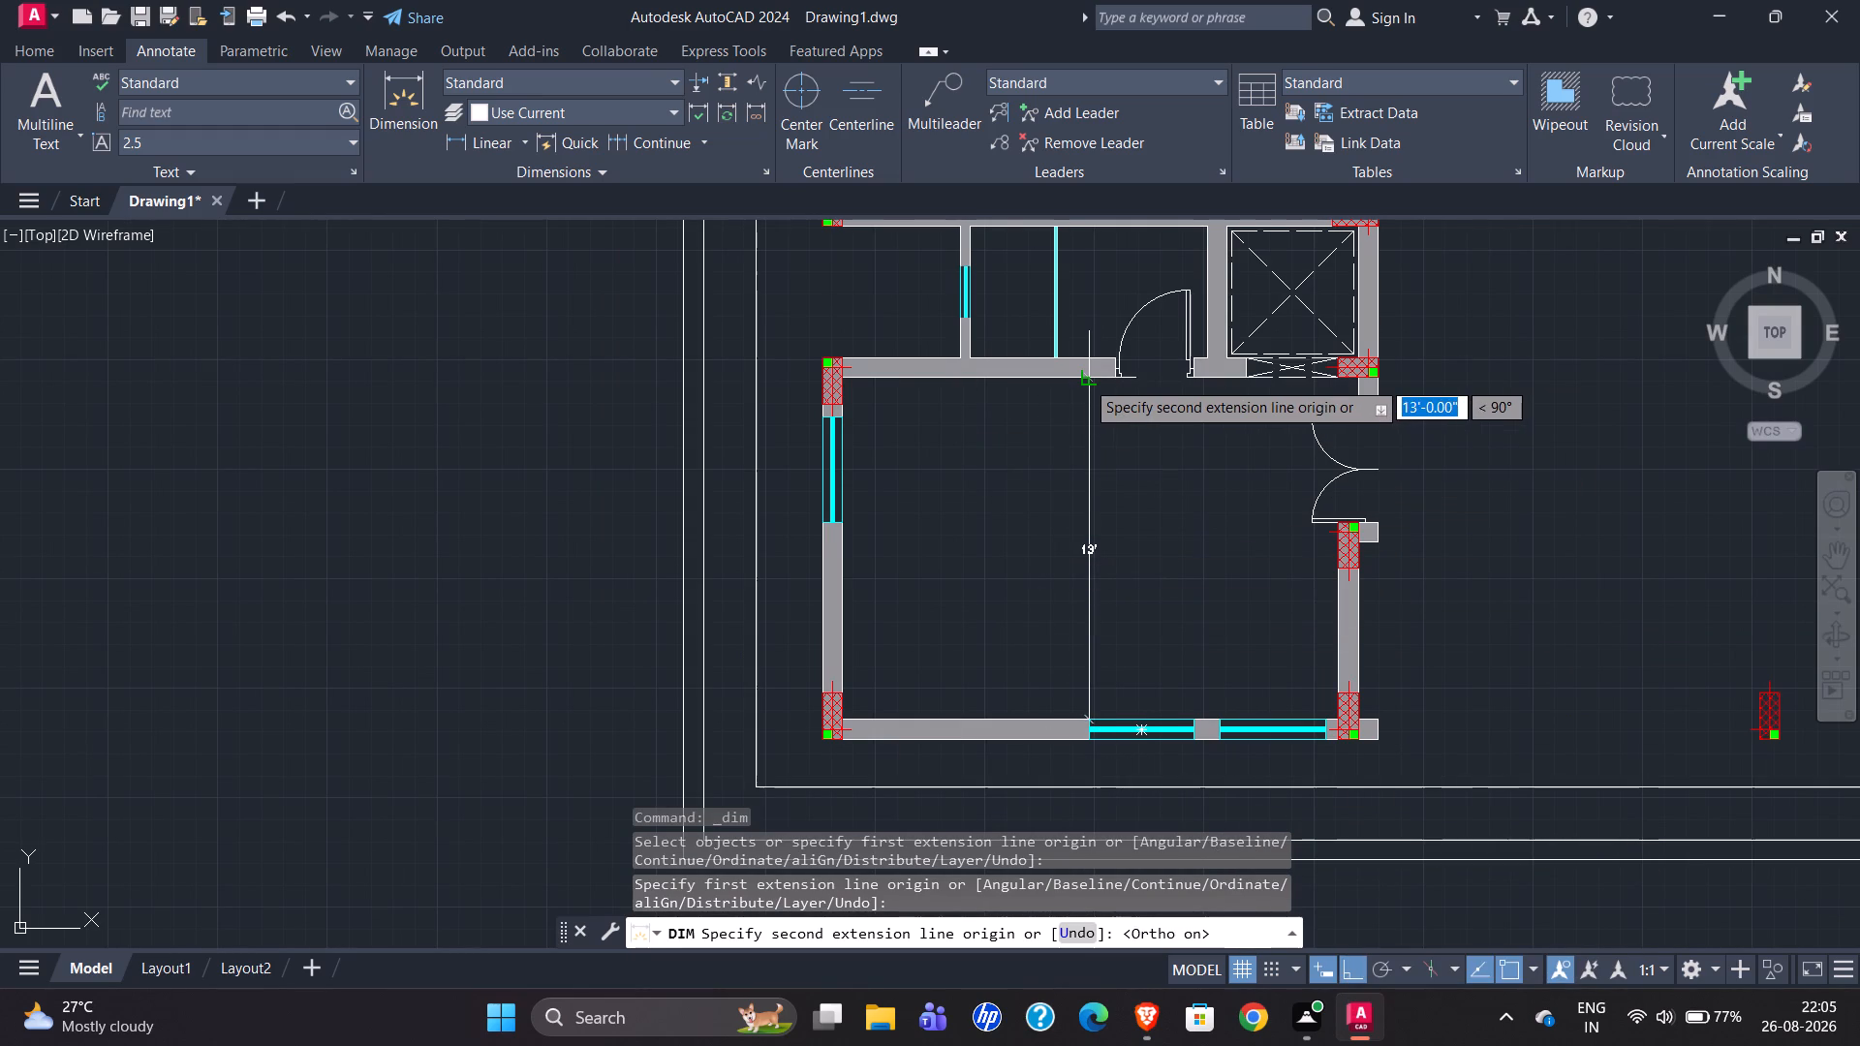
click(1085, 380)
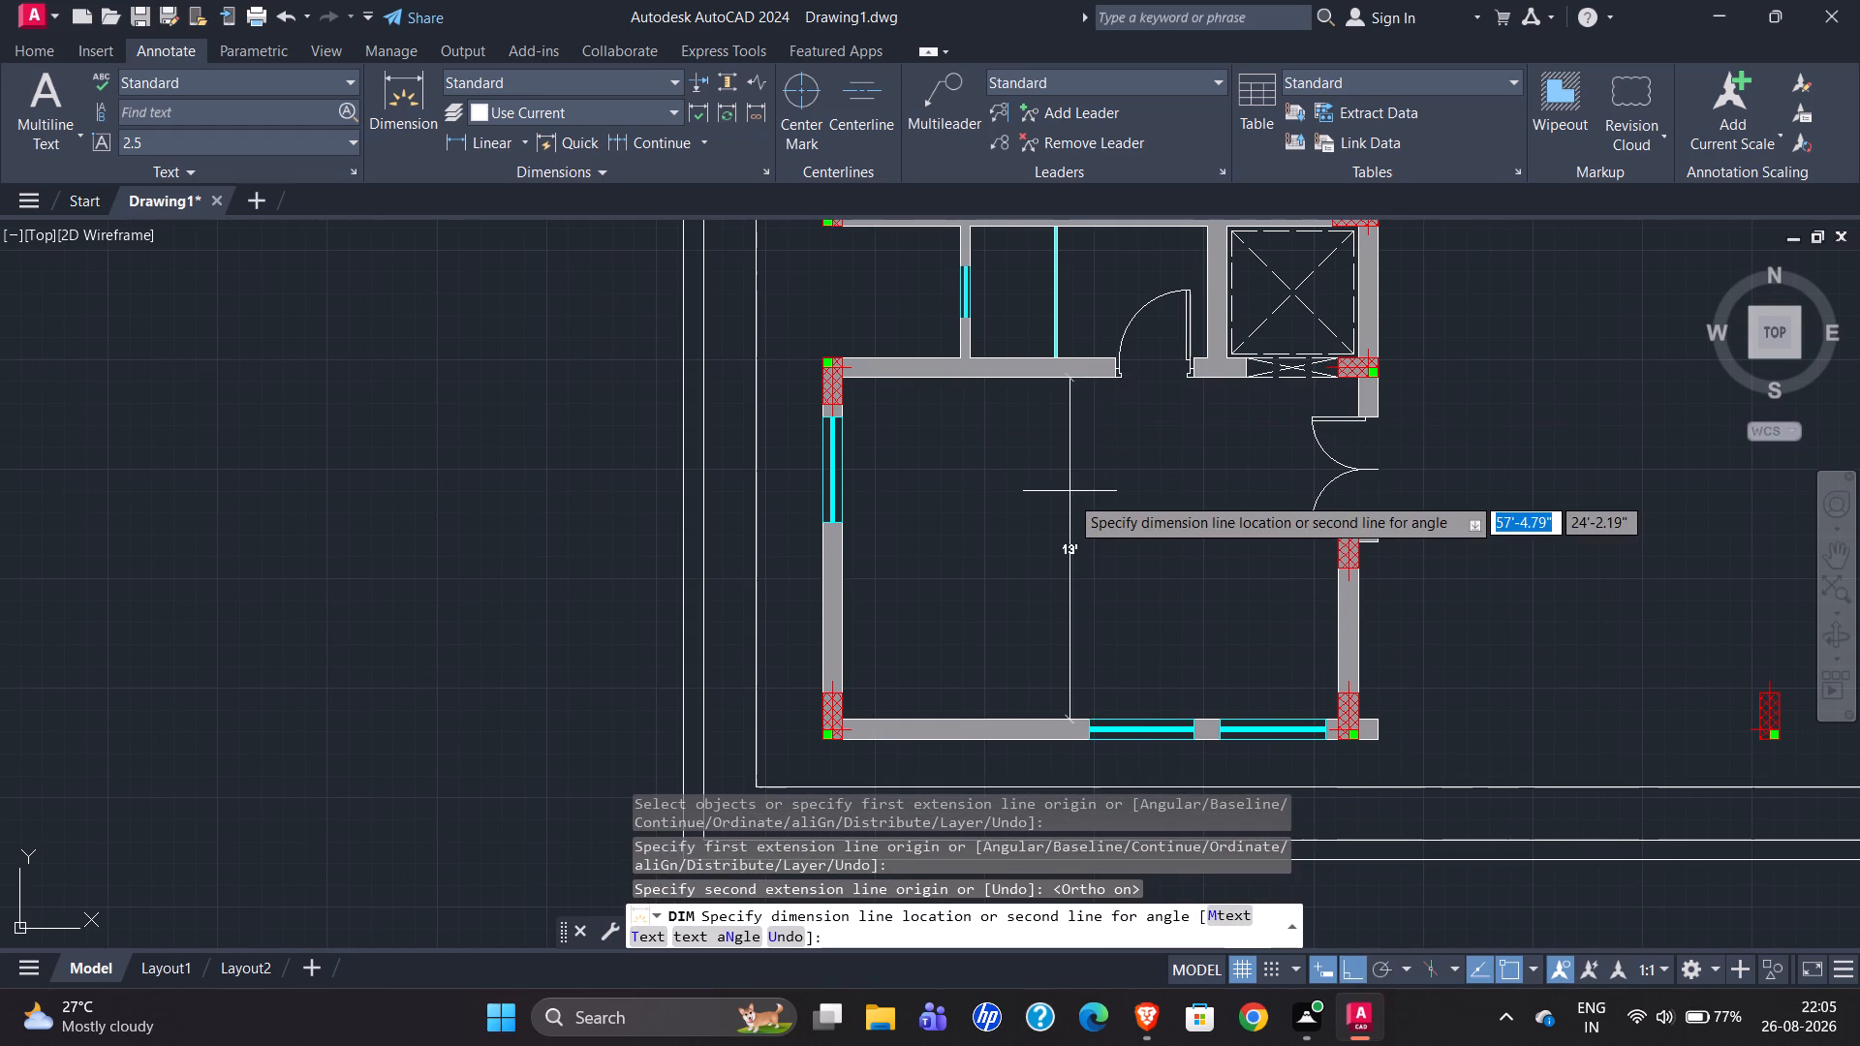
scroll(1043, 567, up, 3)
scroll(1027, 523, down, 3)
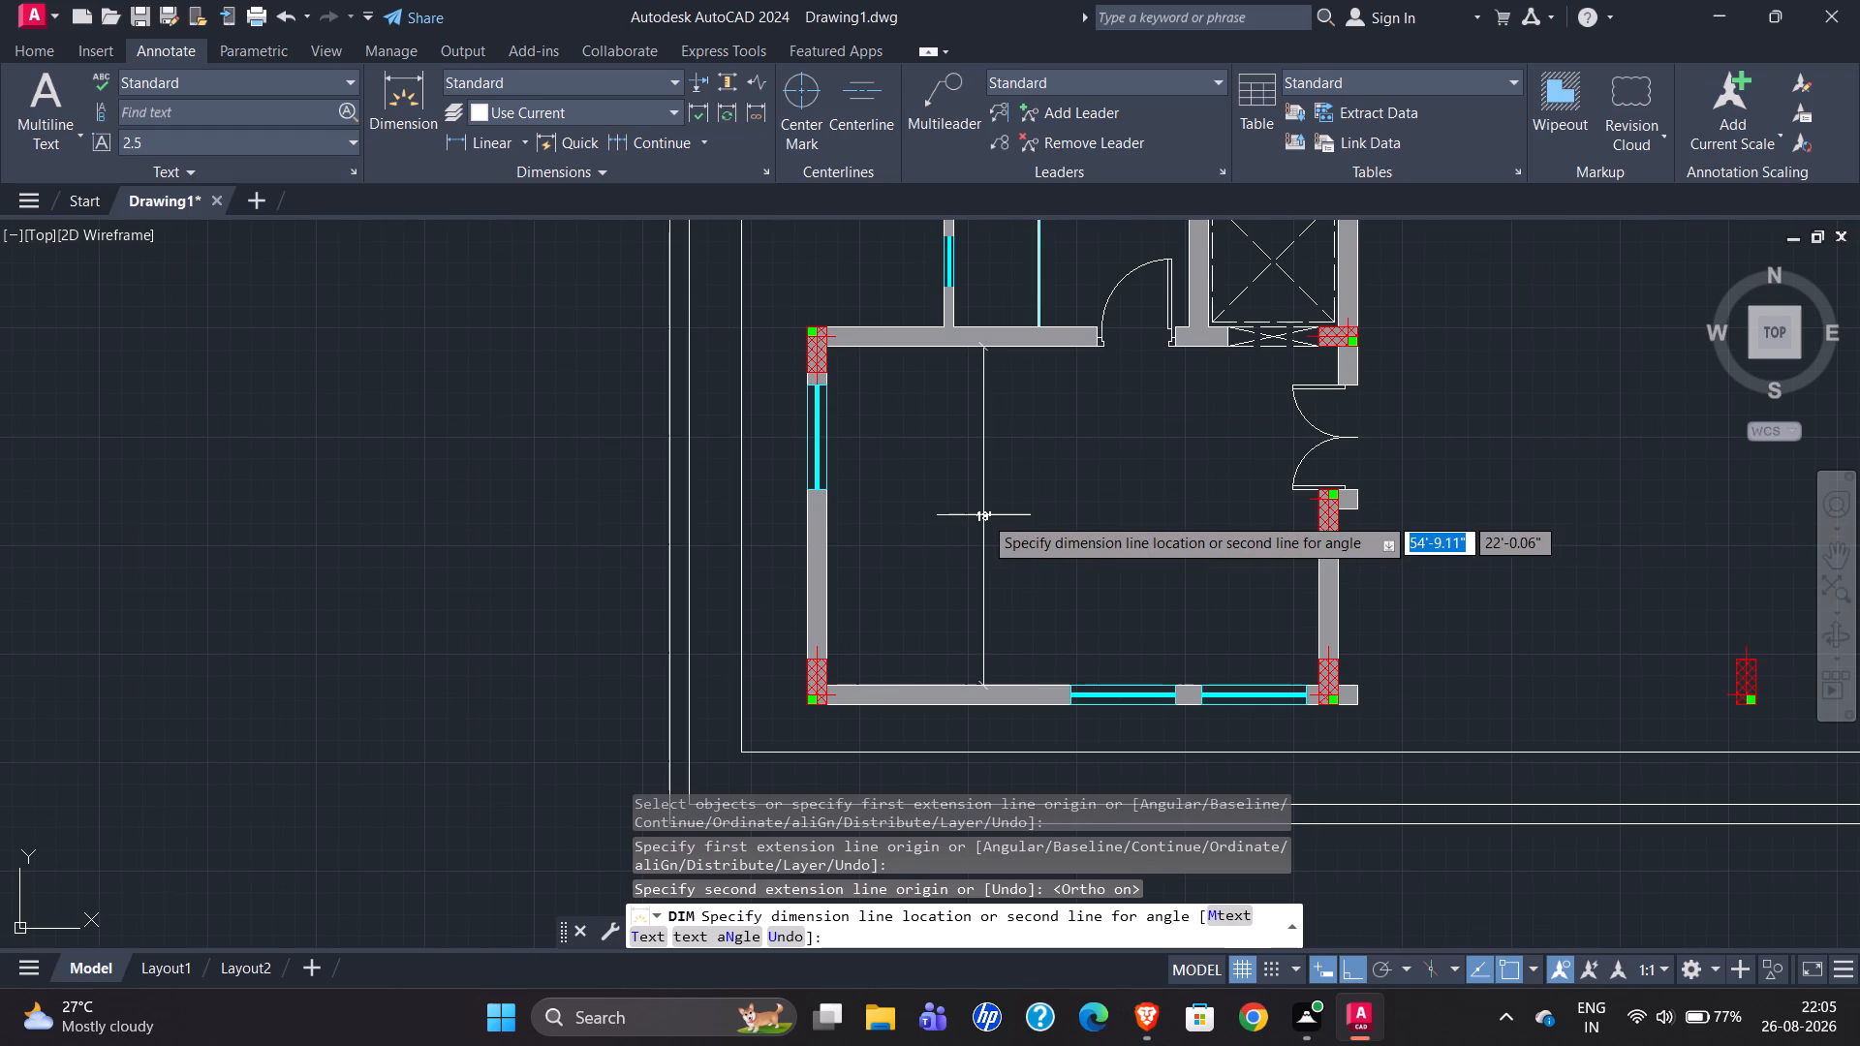
click(983, 515)
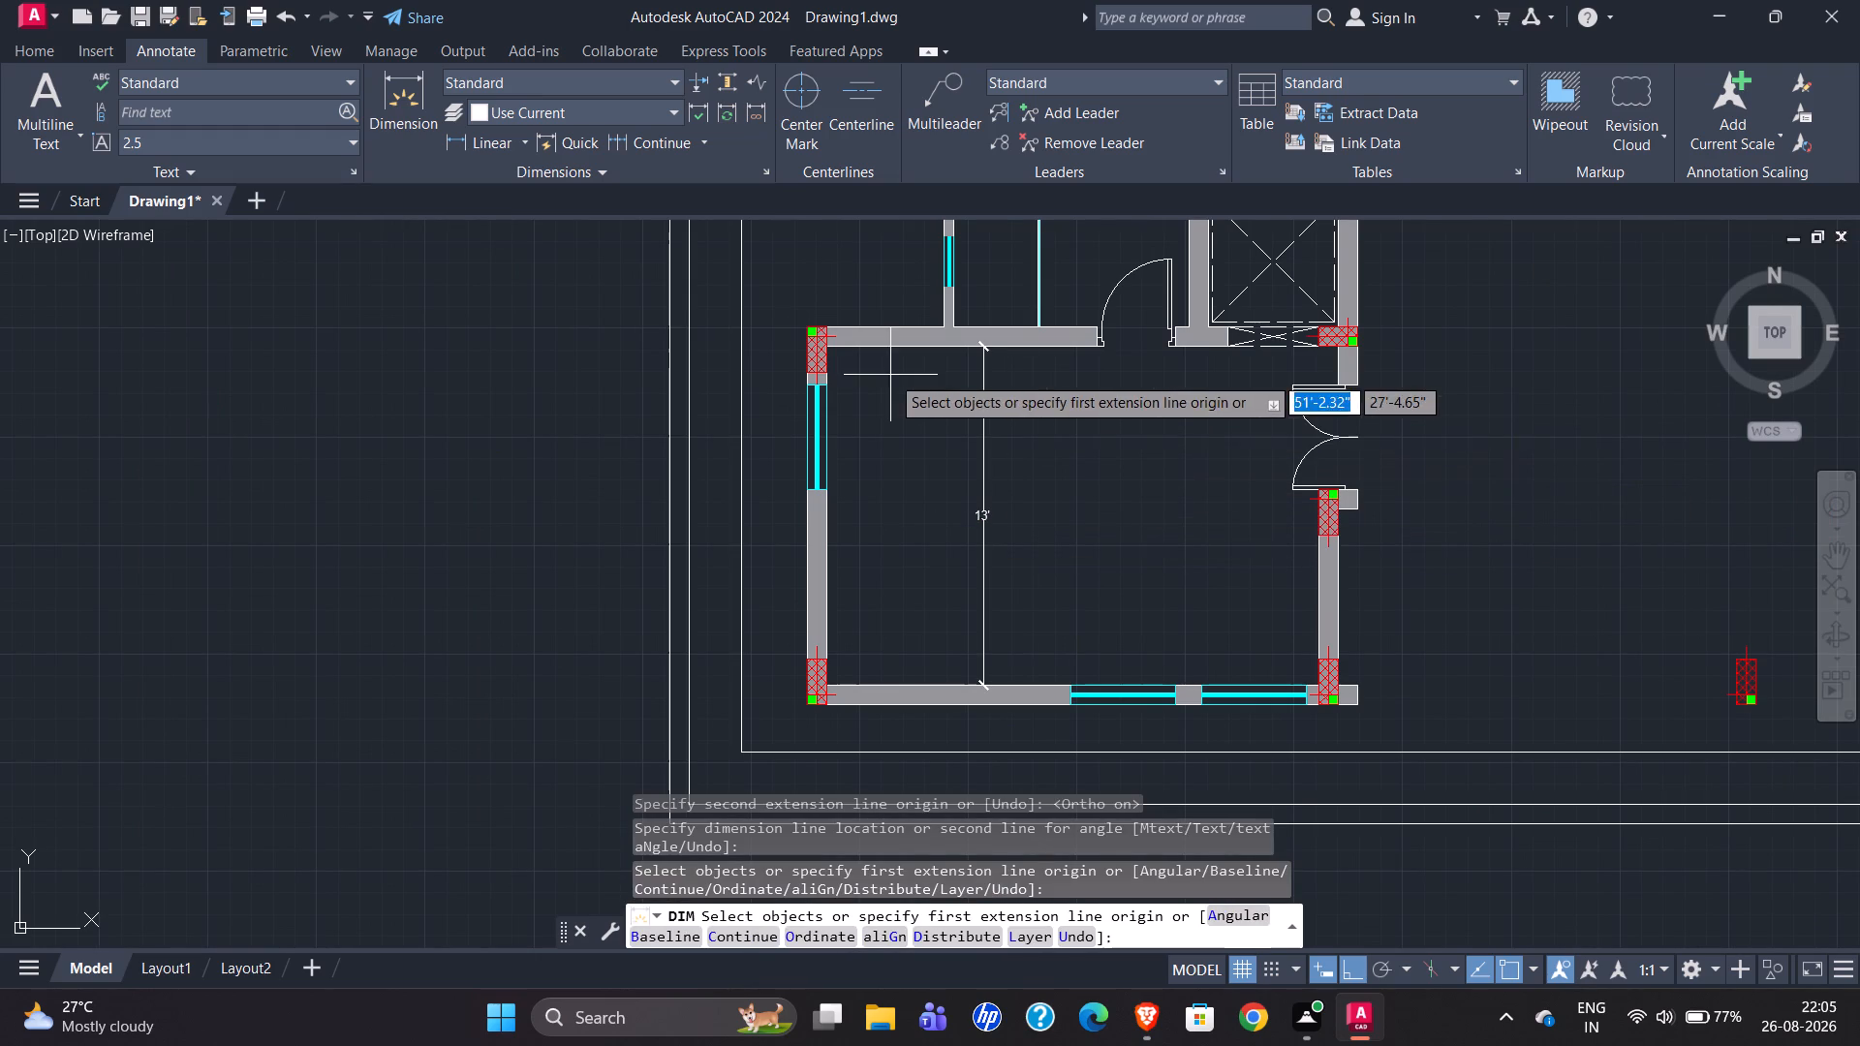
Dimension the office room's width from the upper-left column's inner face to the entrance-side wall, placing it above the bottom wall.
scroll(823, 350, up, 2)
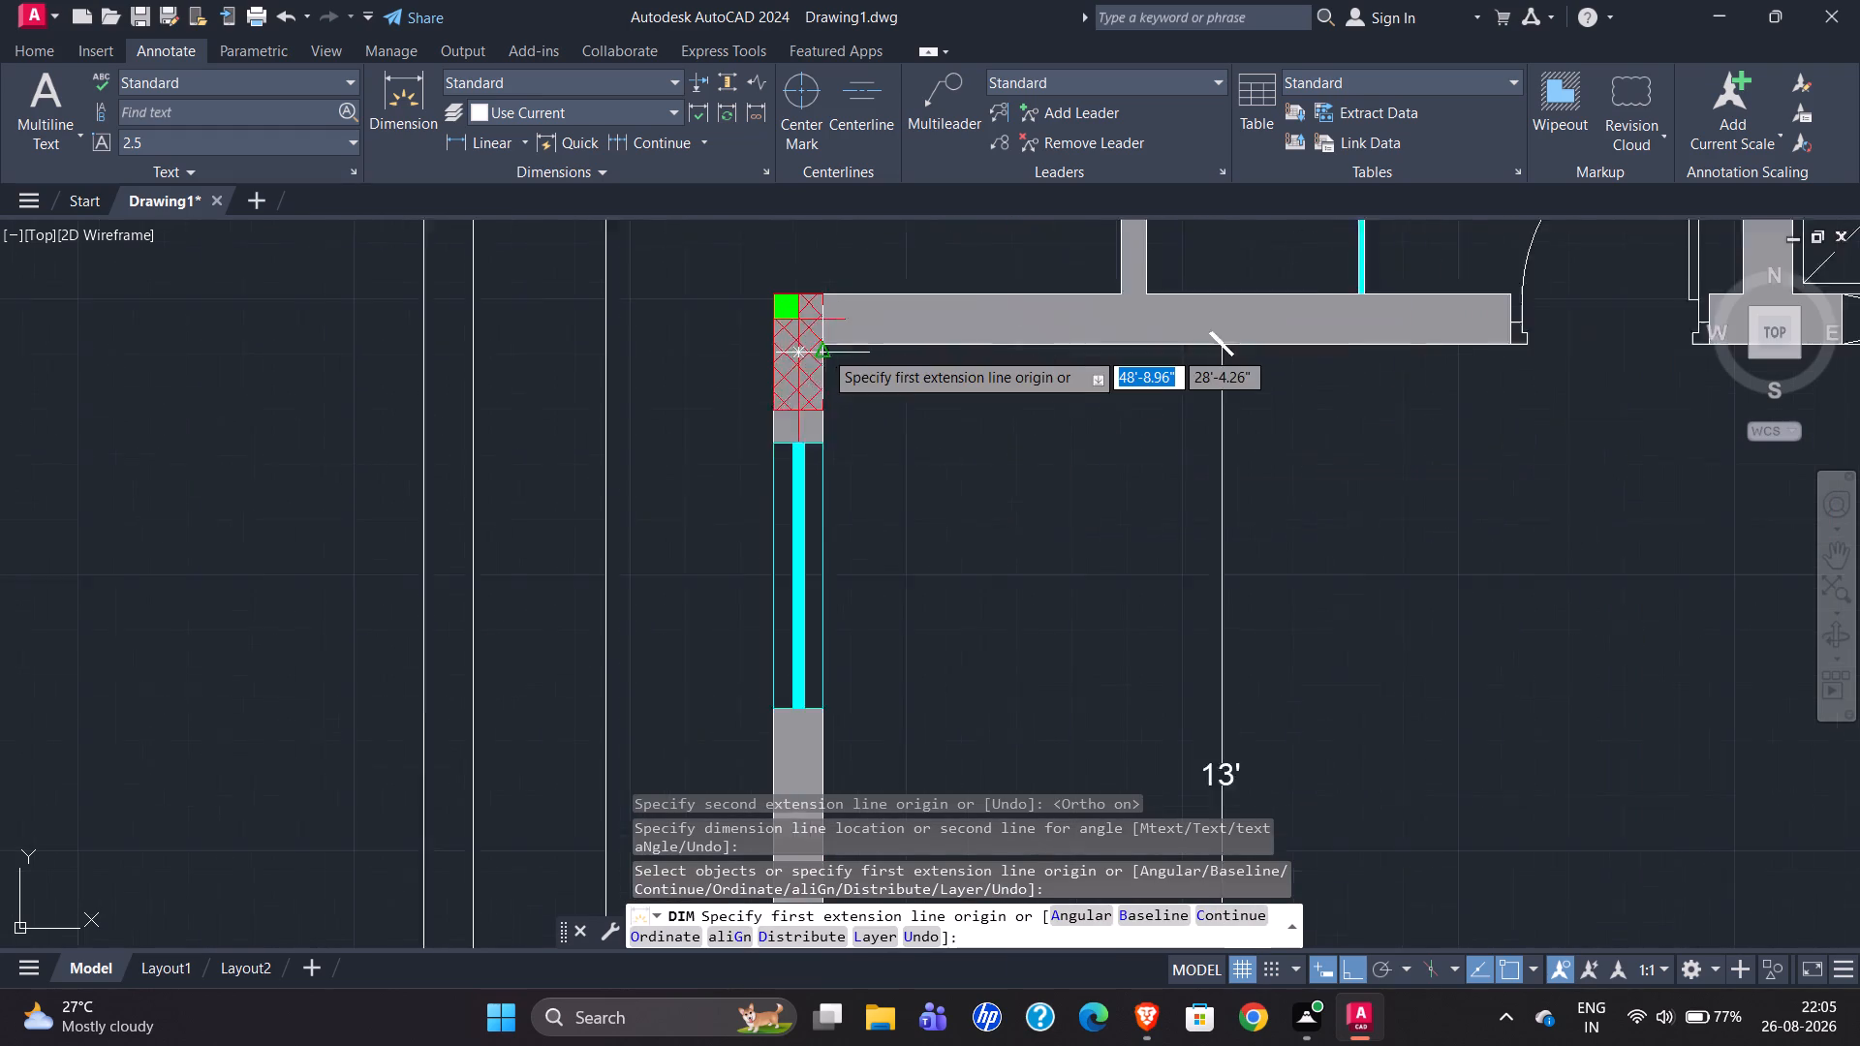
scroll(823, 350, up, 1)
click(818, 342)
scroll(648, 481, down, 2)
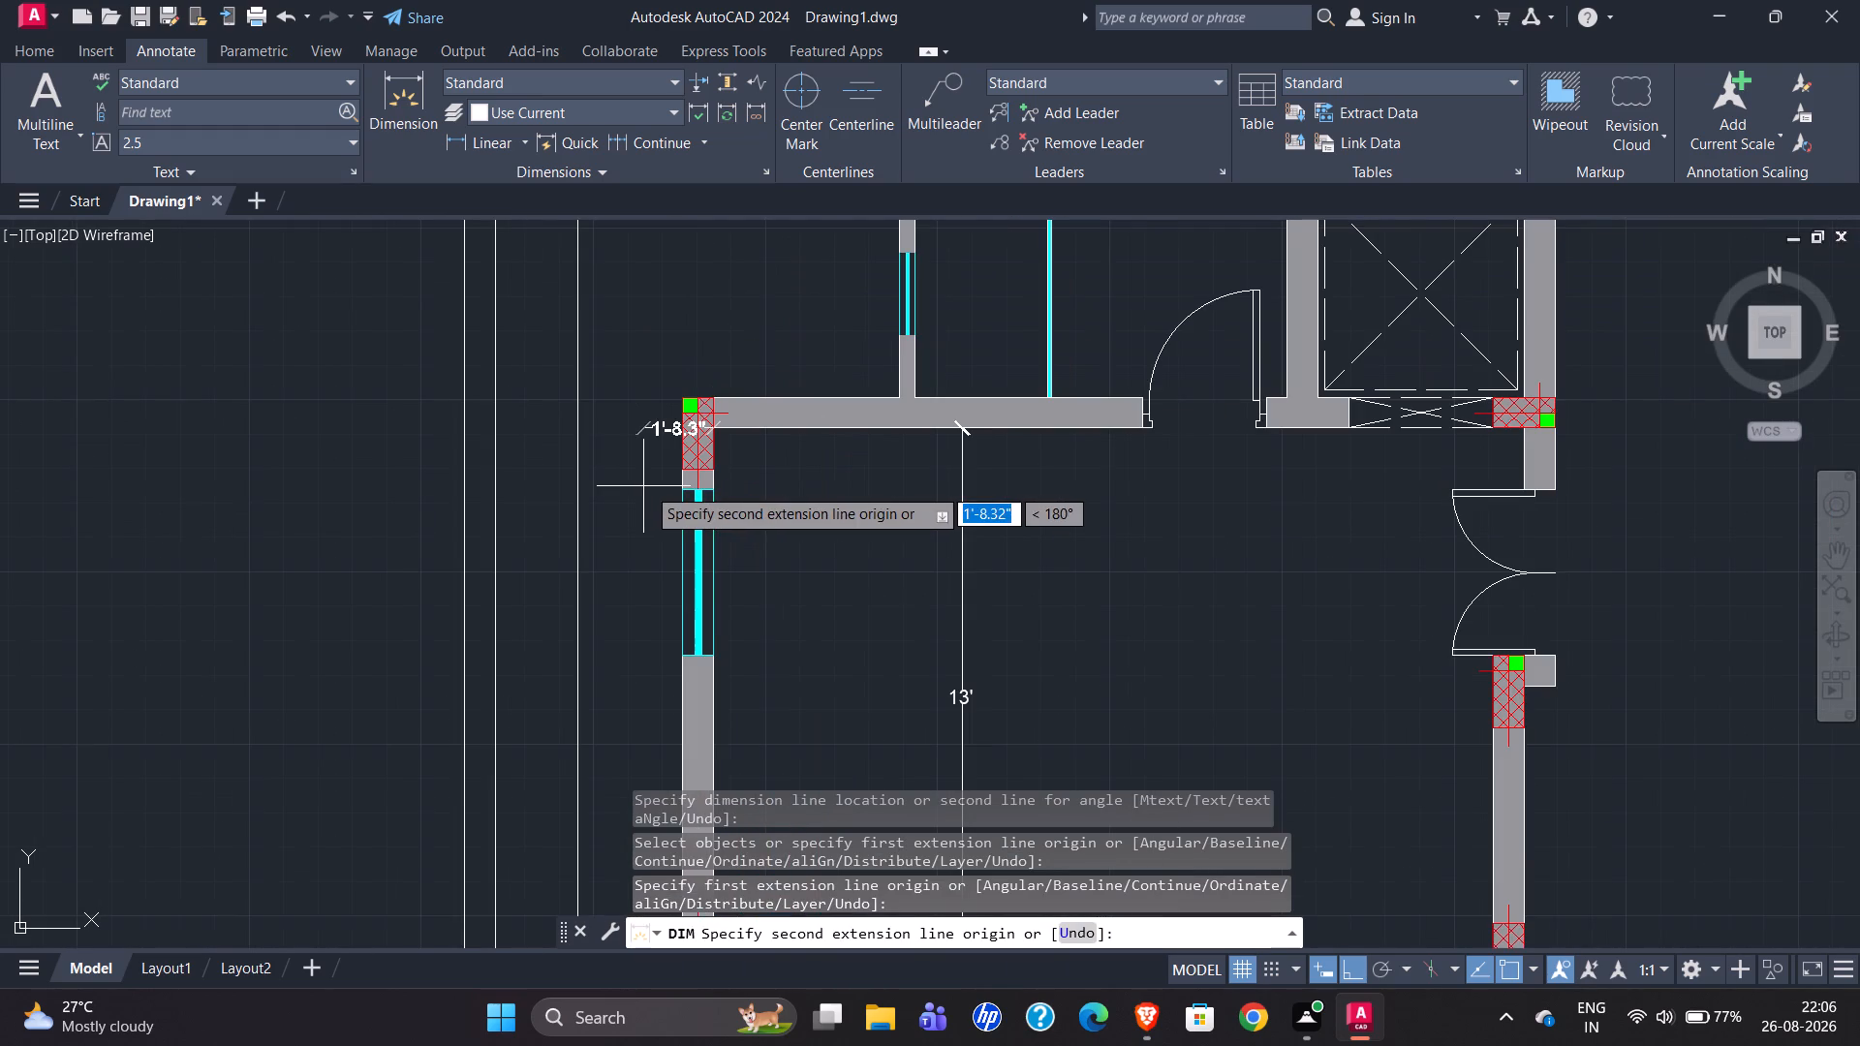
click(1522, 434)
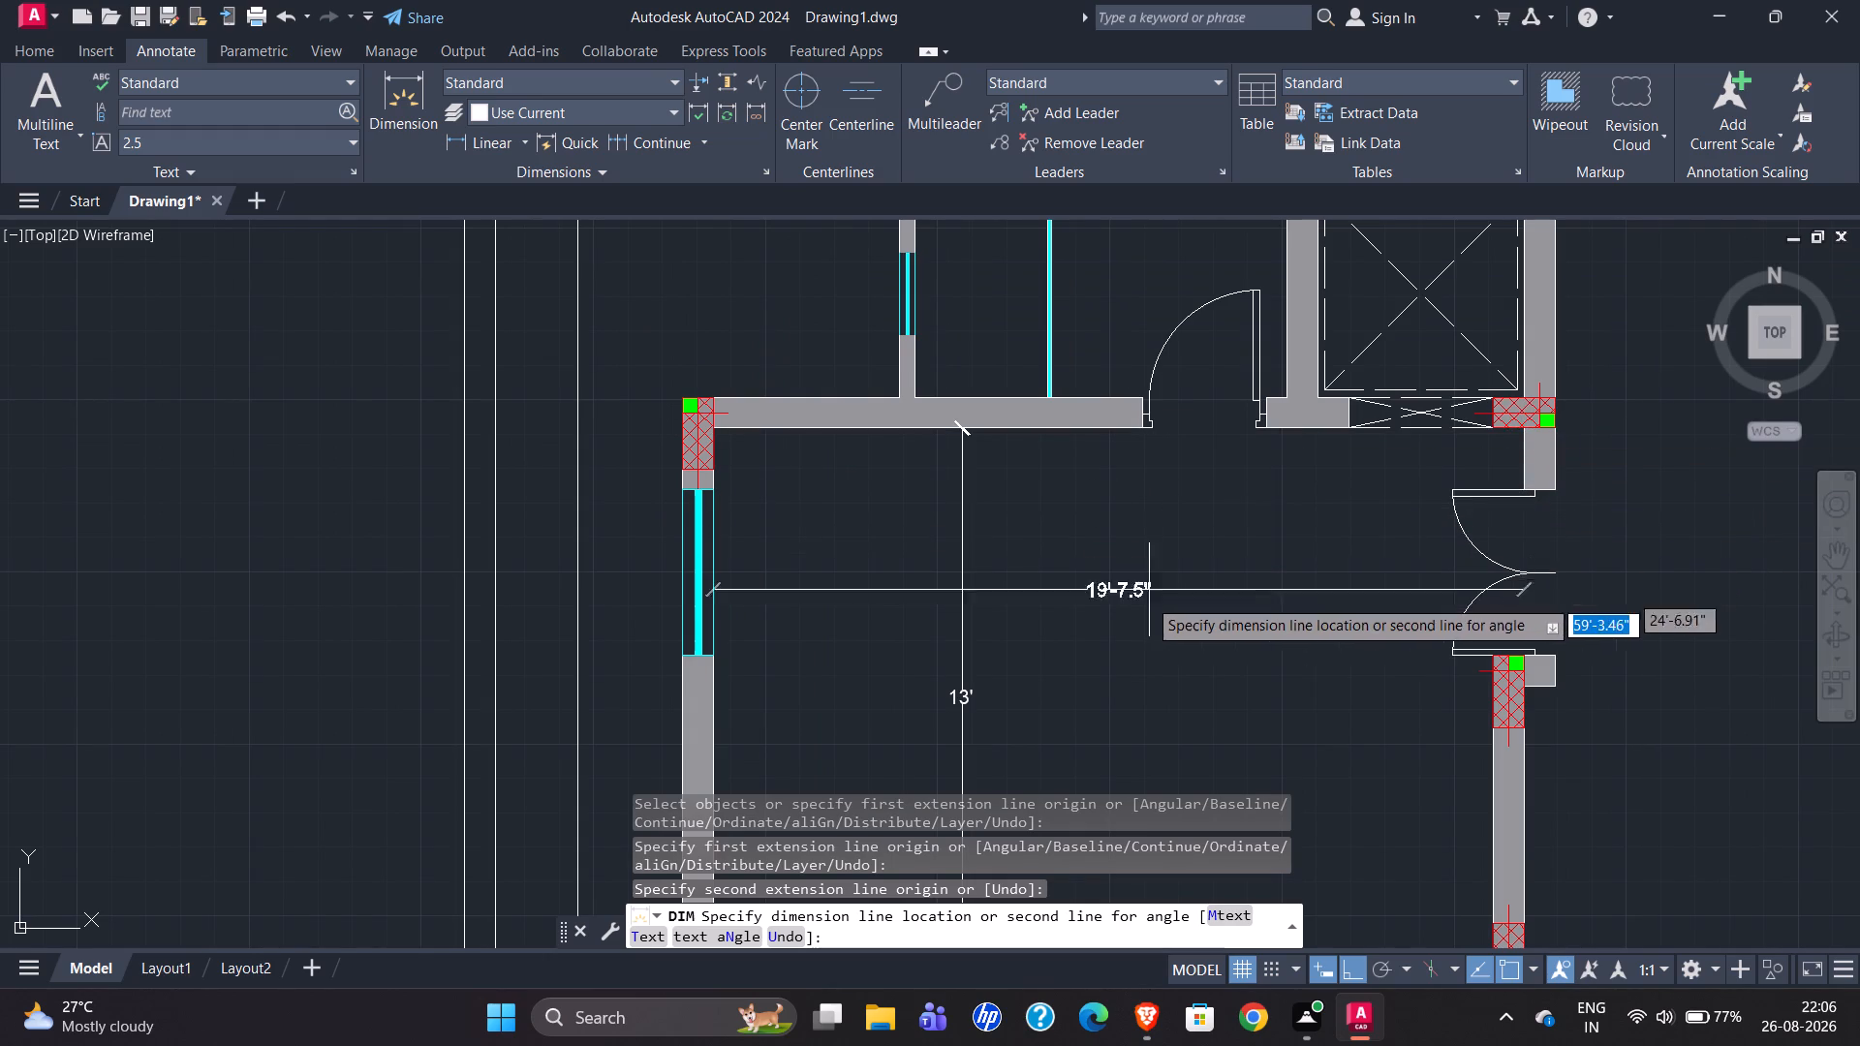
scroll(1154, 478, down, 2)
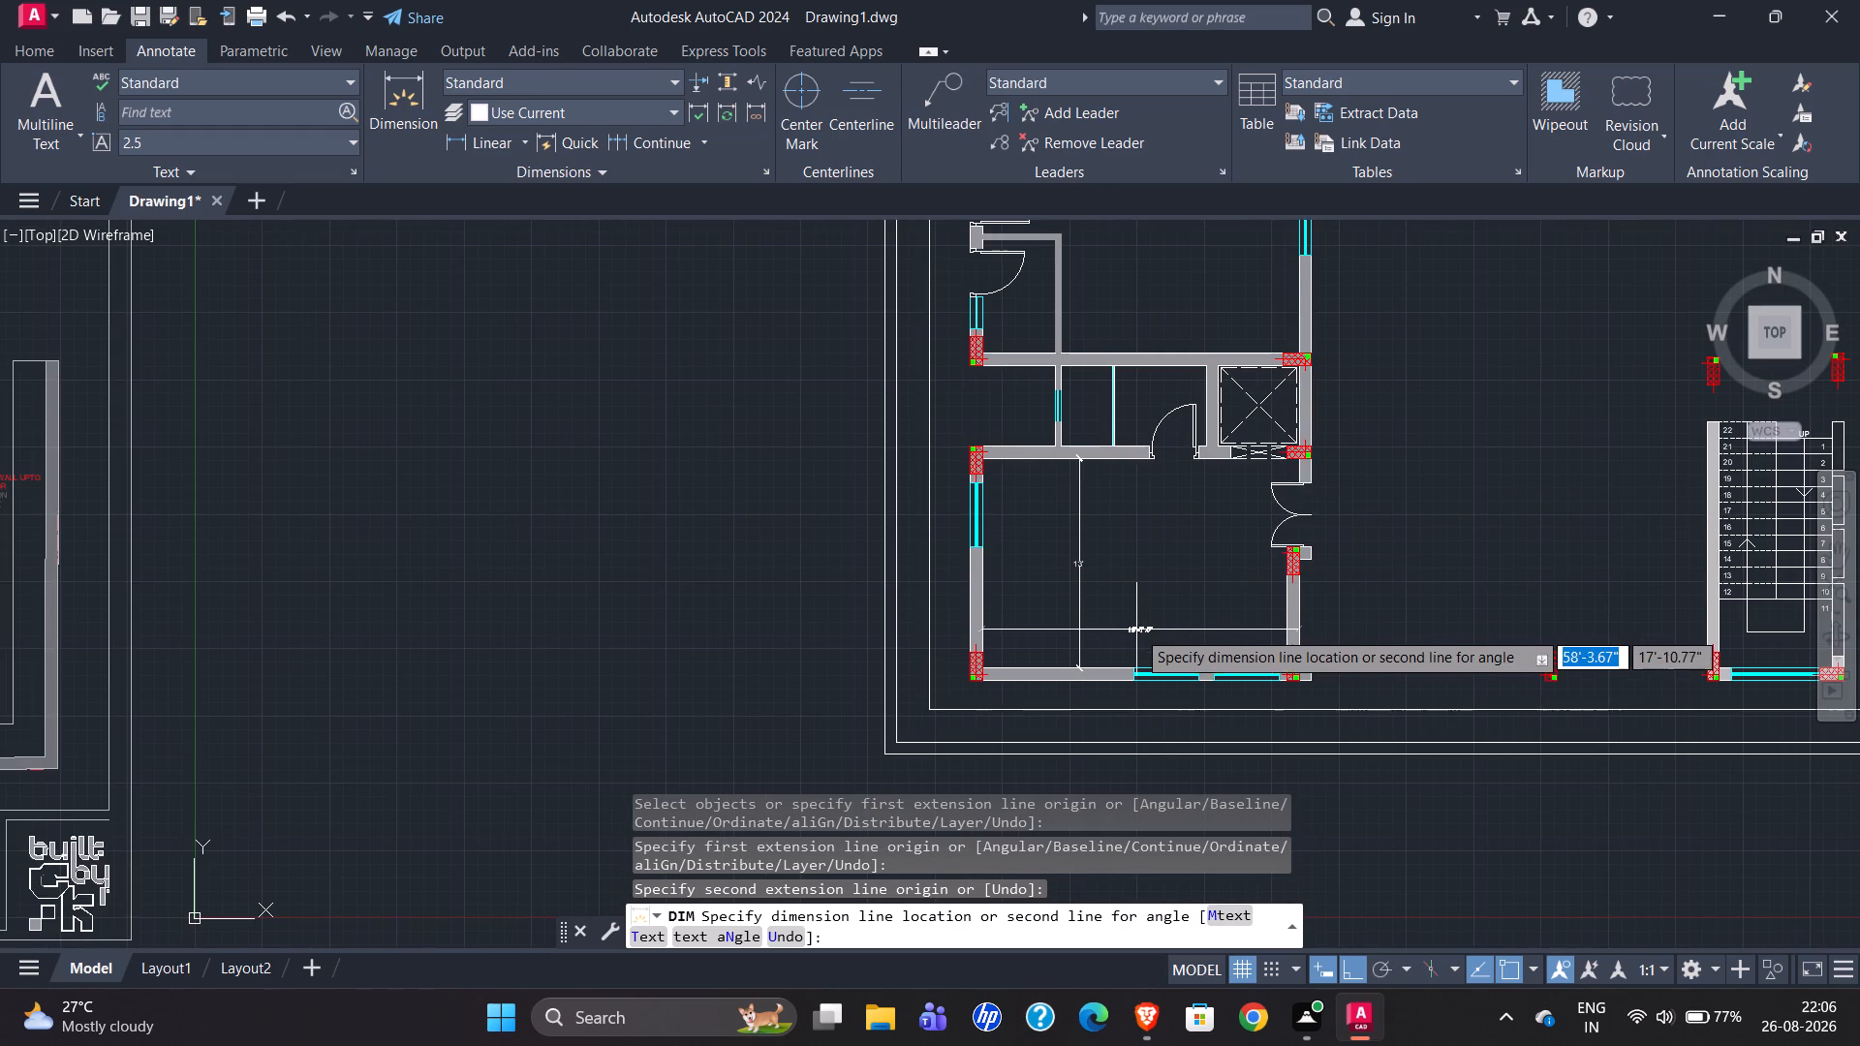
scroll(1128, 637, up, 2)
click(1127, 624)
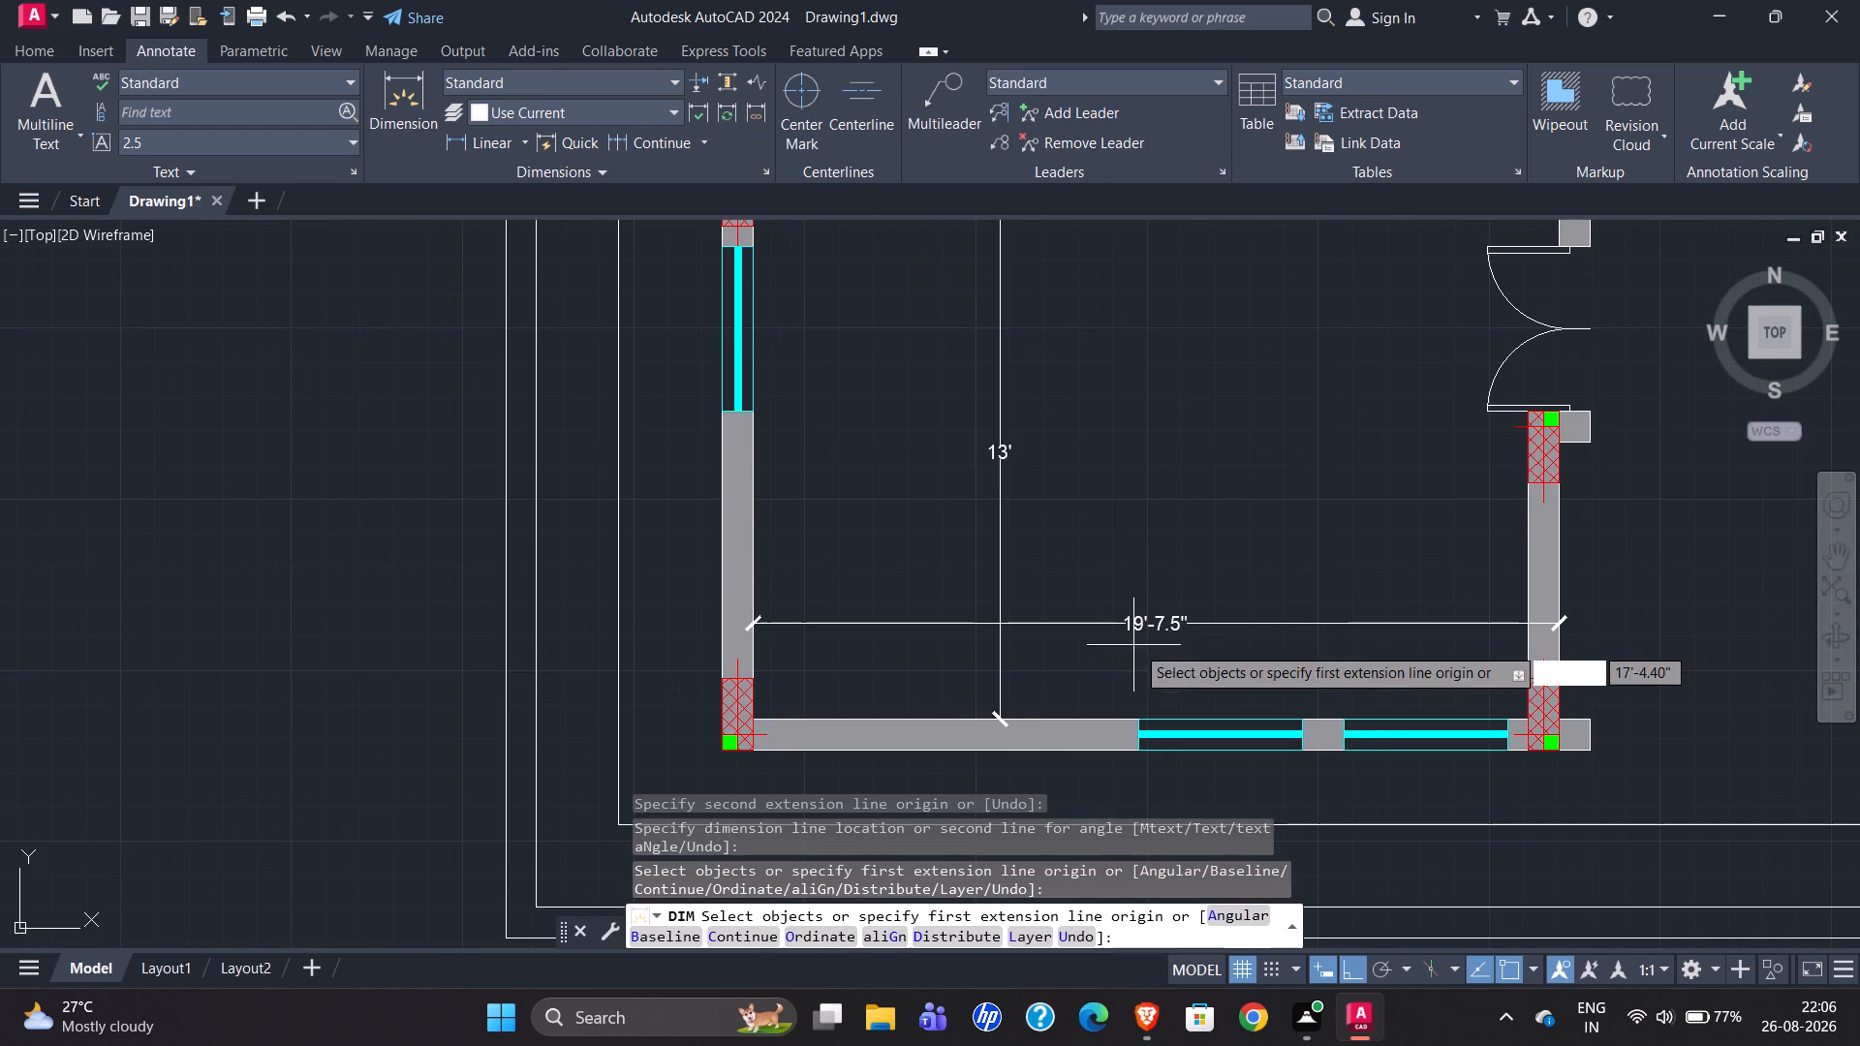
Check the office room's horizontal and vertical dimensions in the reference plan.
scroll(1030, 635, down, 2)
scroll(1147, 601, down, 2)
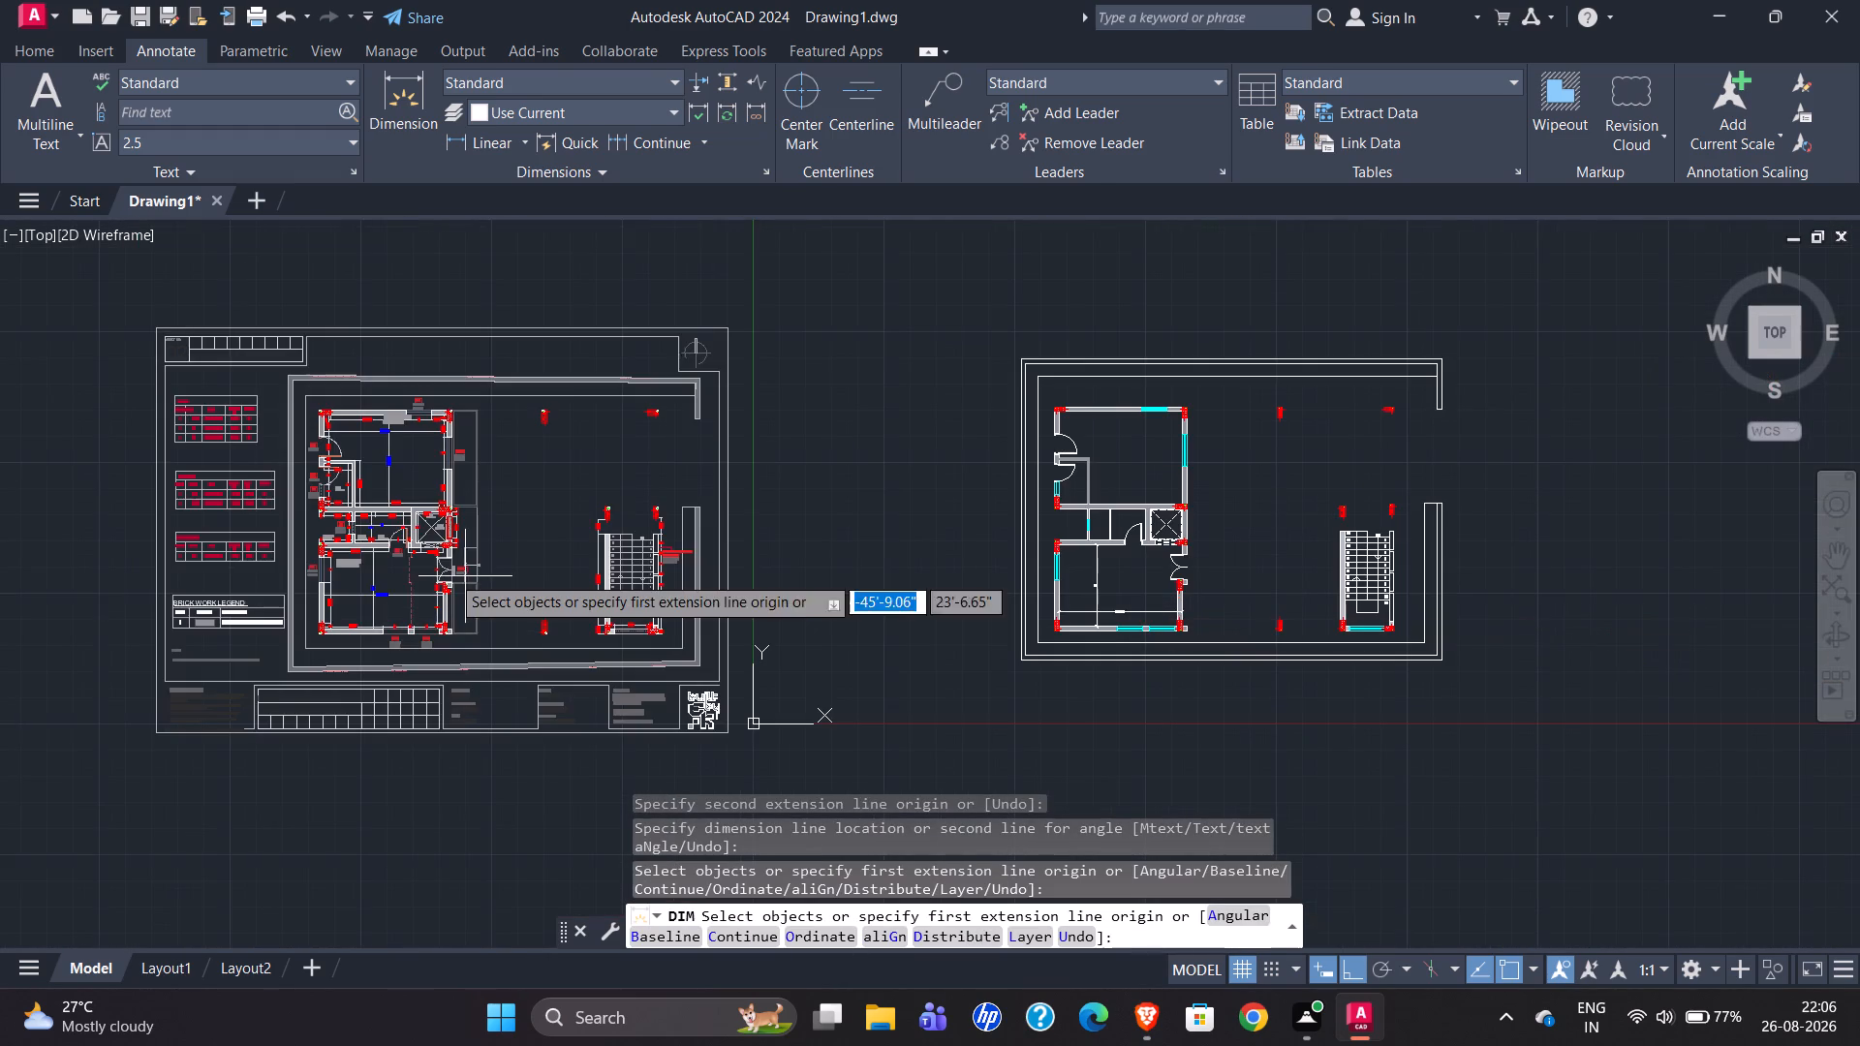
scroll(334, 623, up, 4)
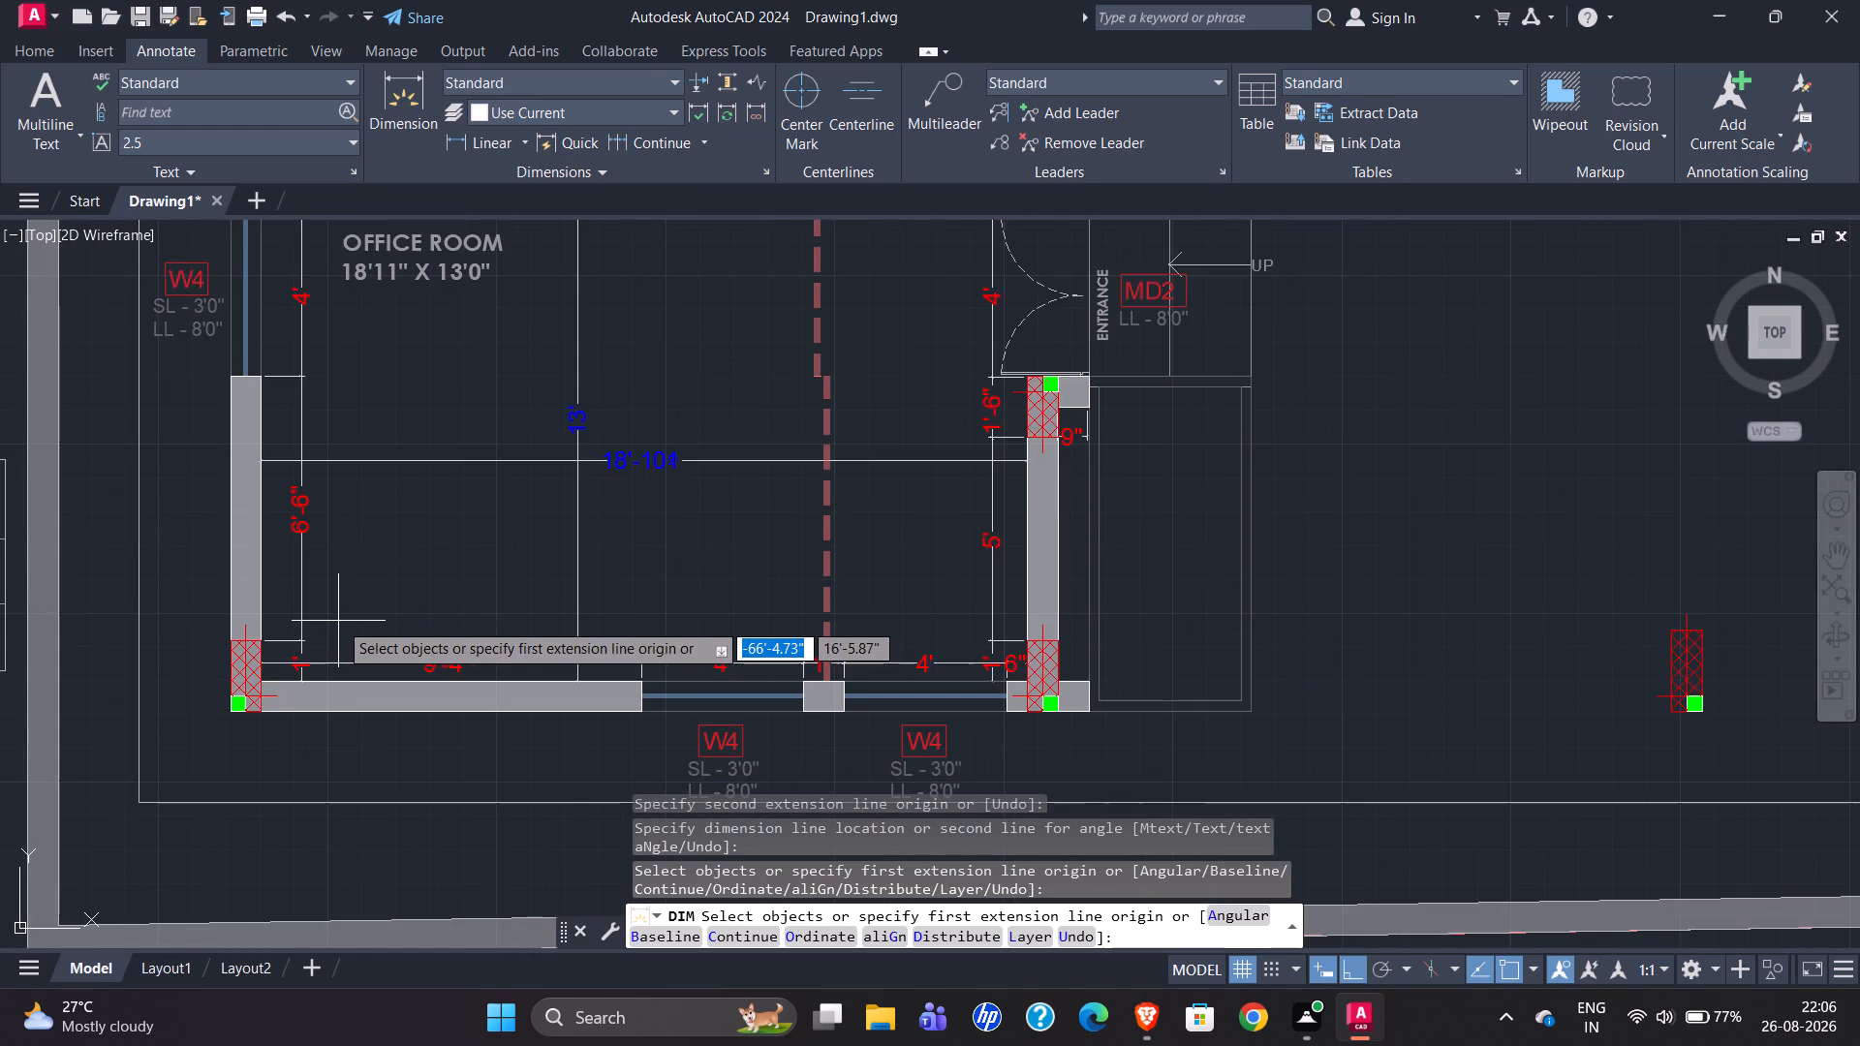
scroll(583, 475, up, 3)
scroll(489, 544, down, 1)
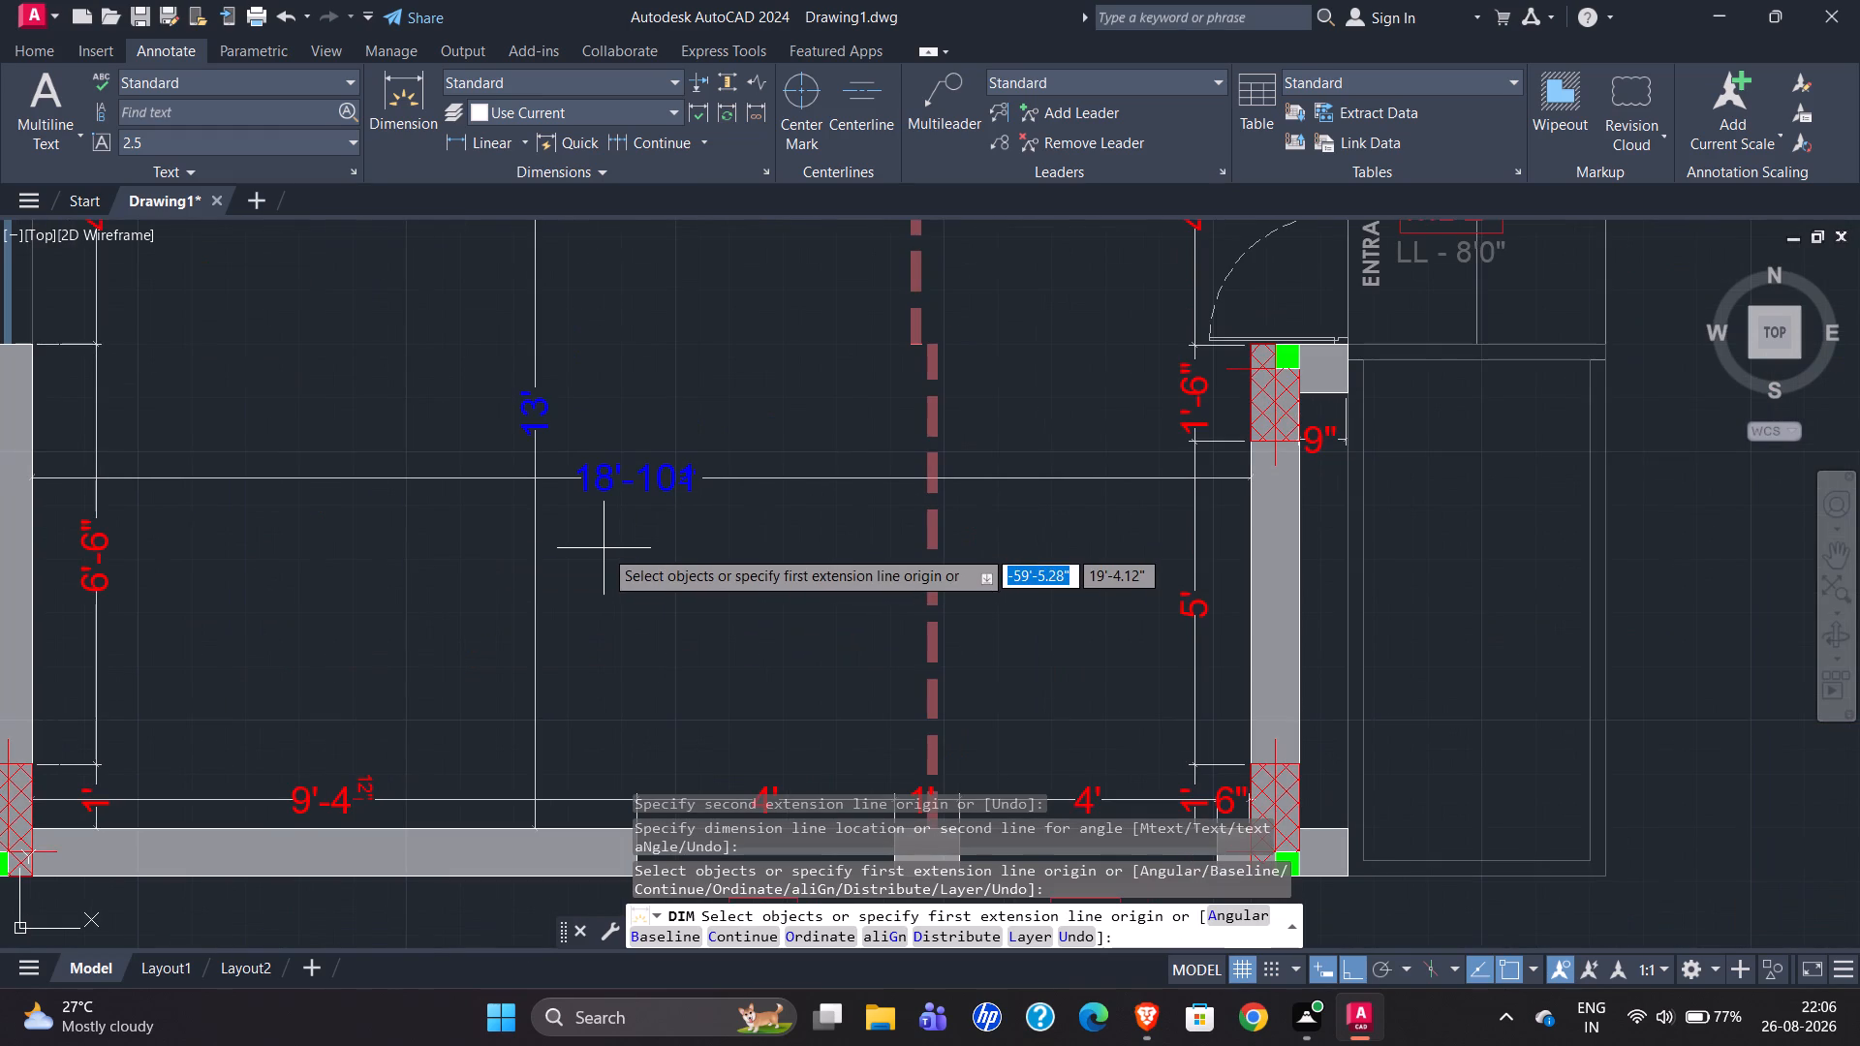
scroll(445, 551, down, 1)
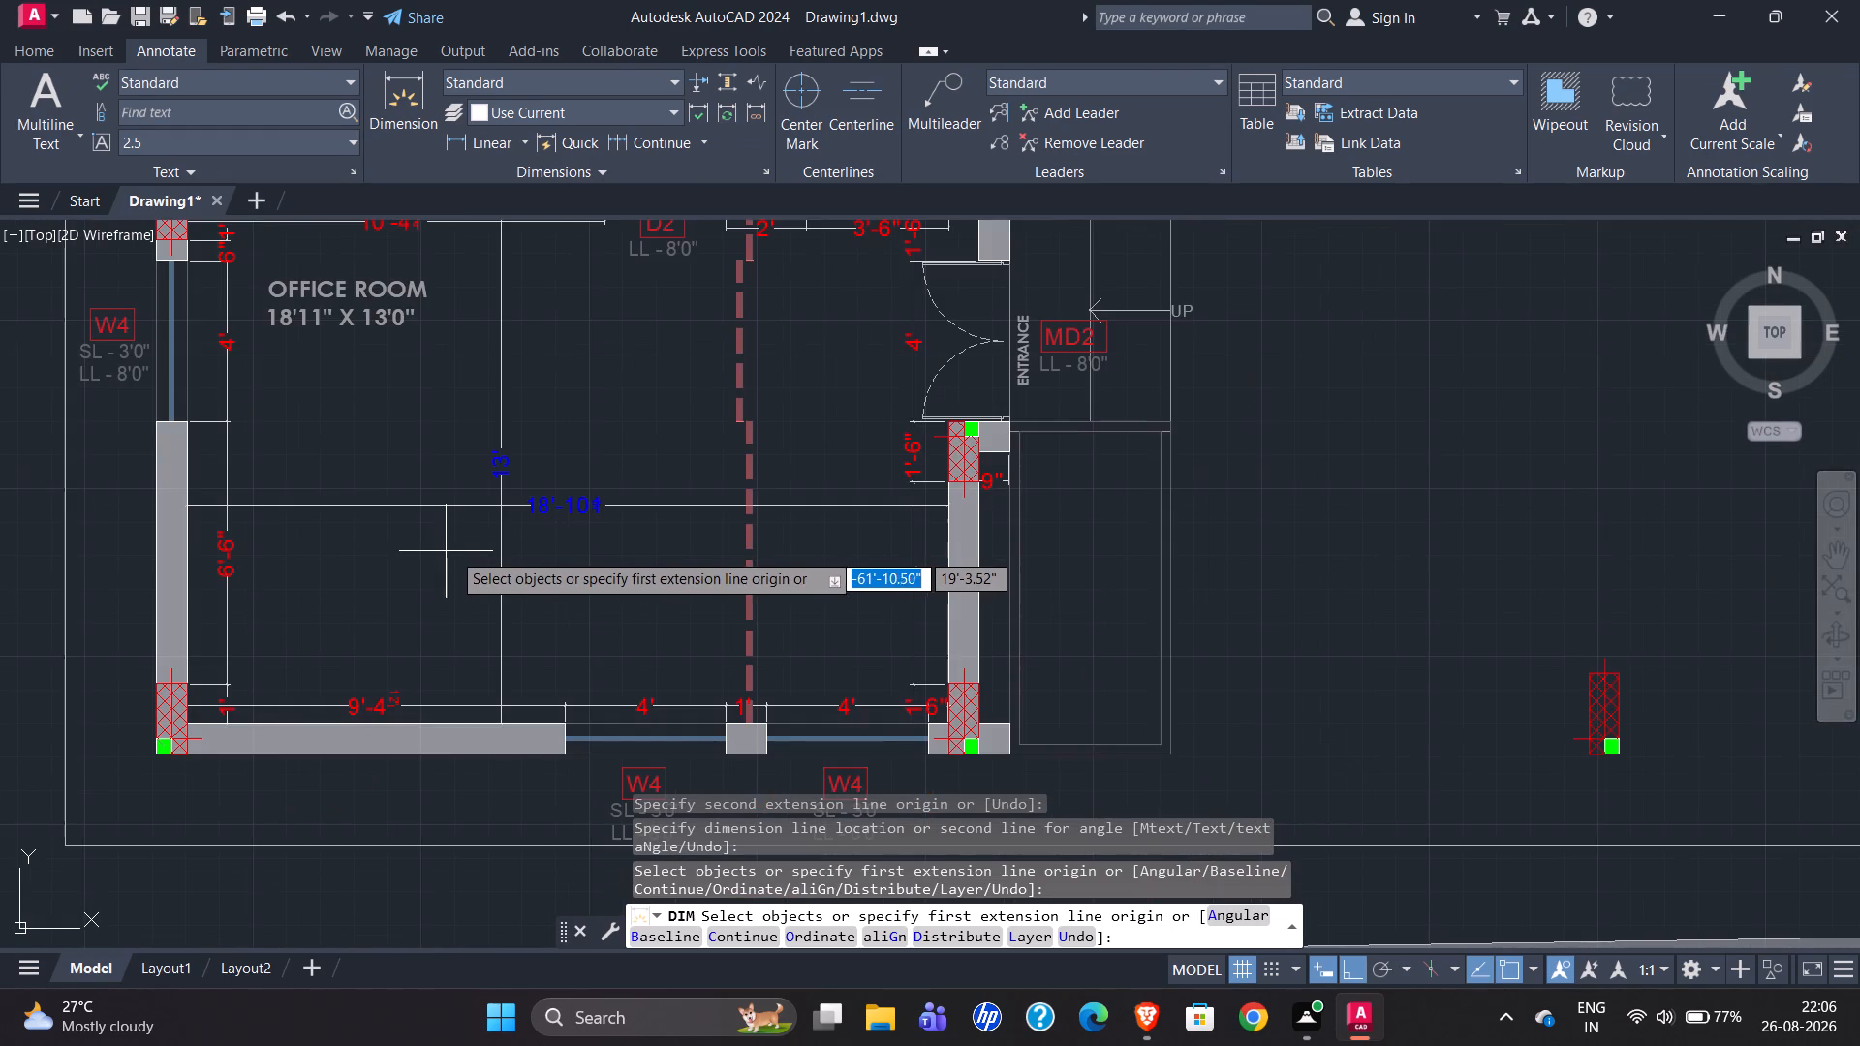
scroll(443, 546, down, 4)
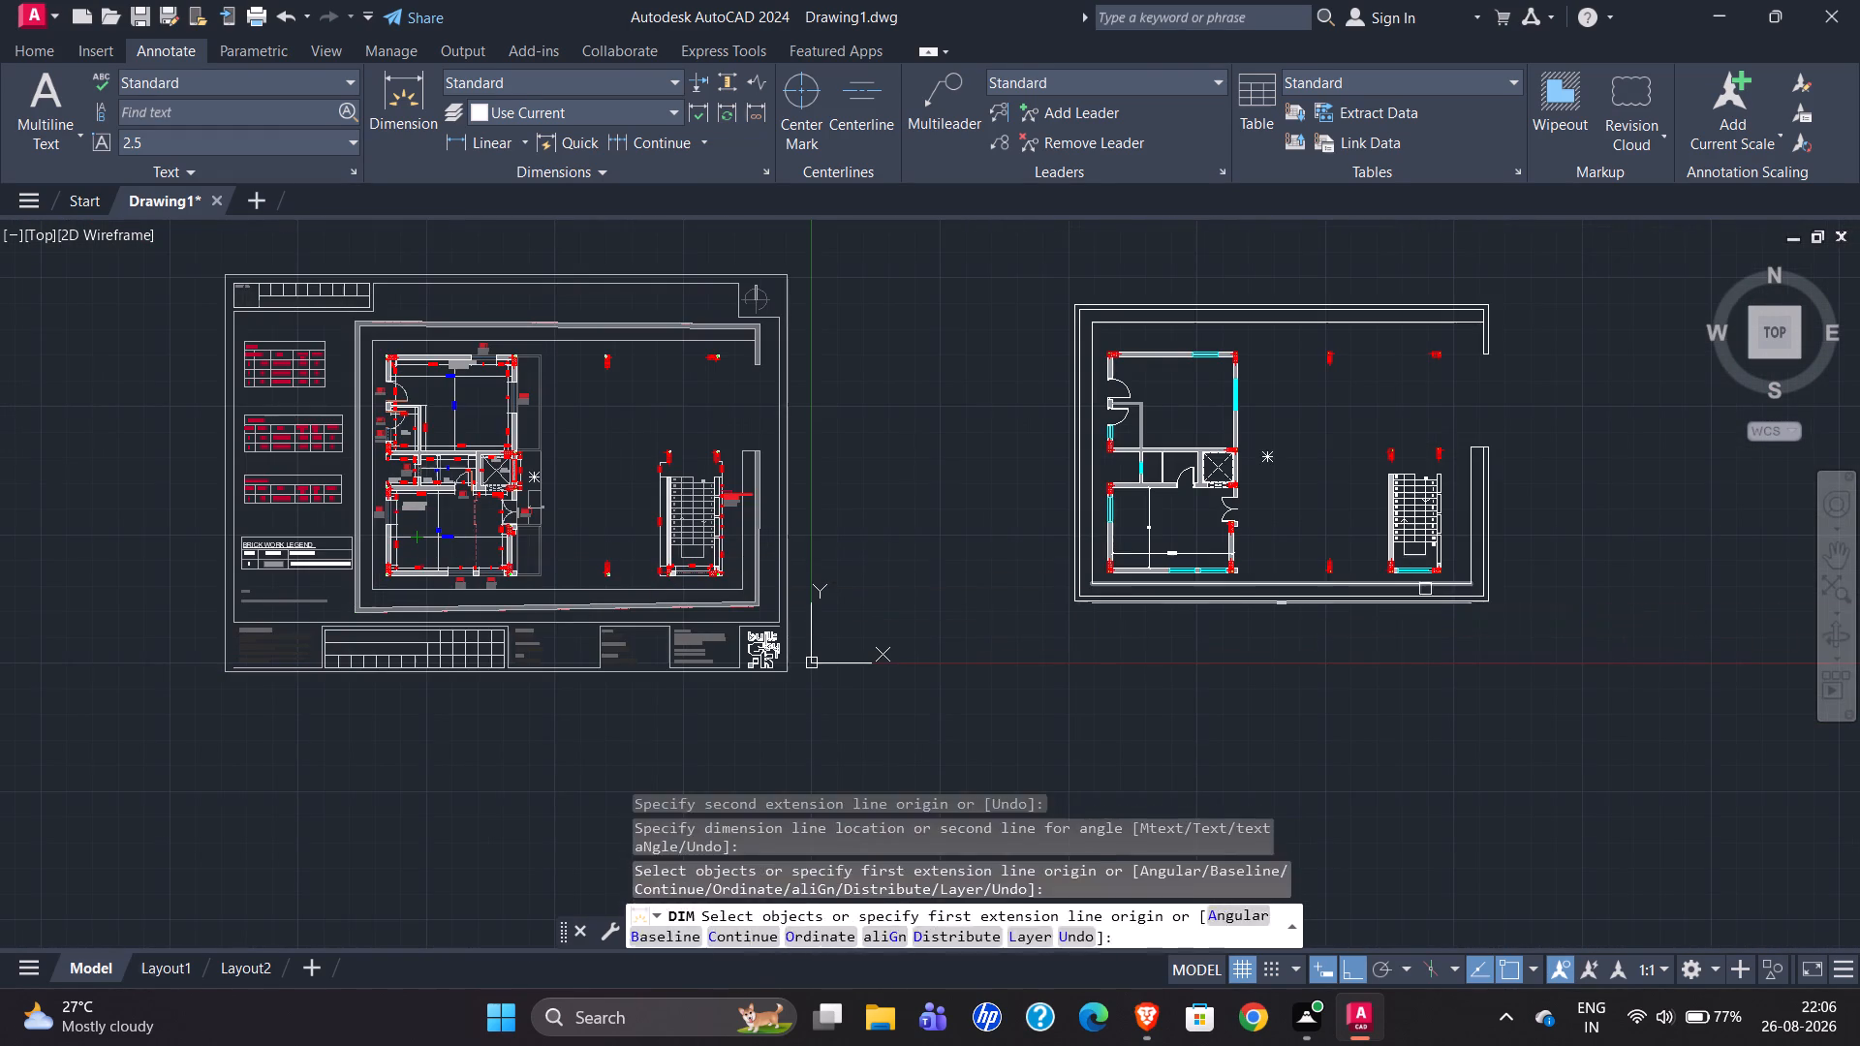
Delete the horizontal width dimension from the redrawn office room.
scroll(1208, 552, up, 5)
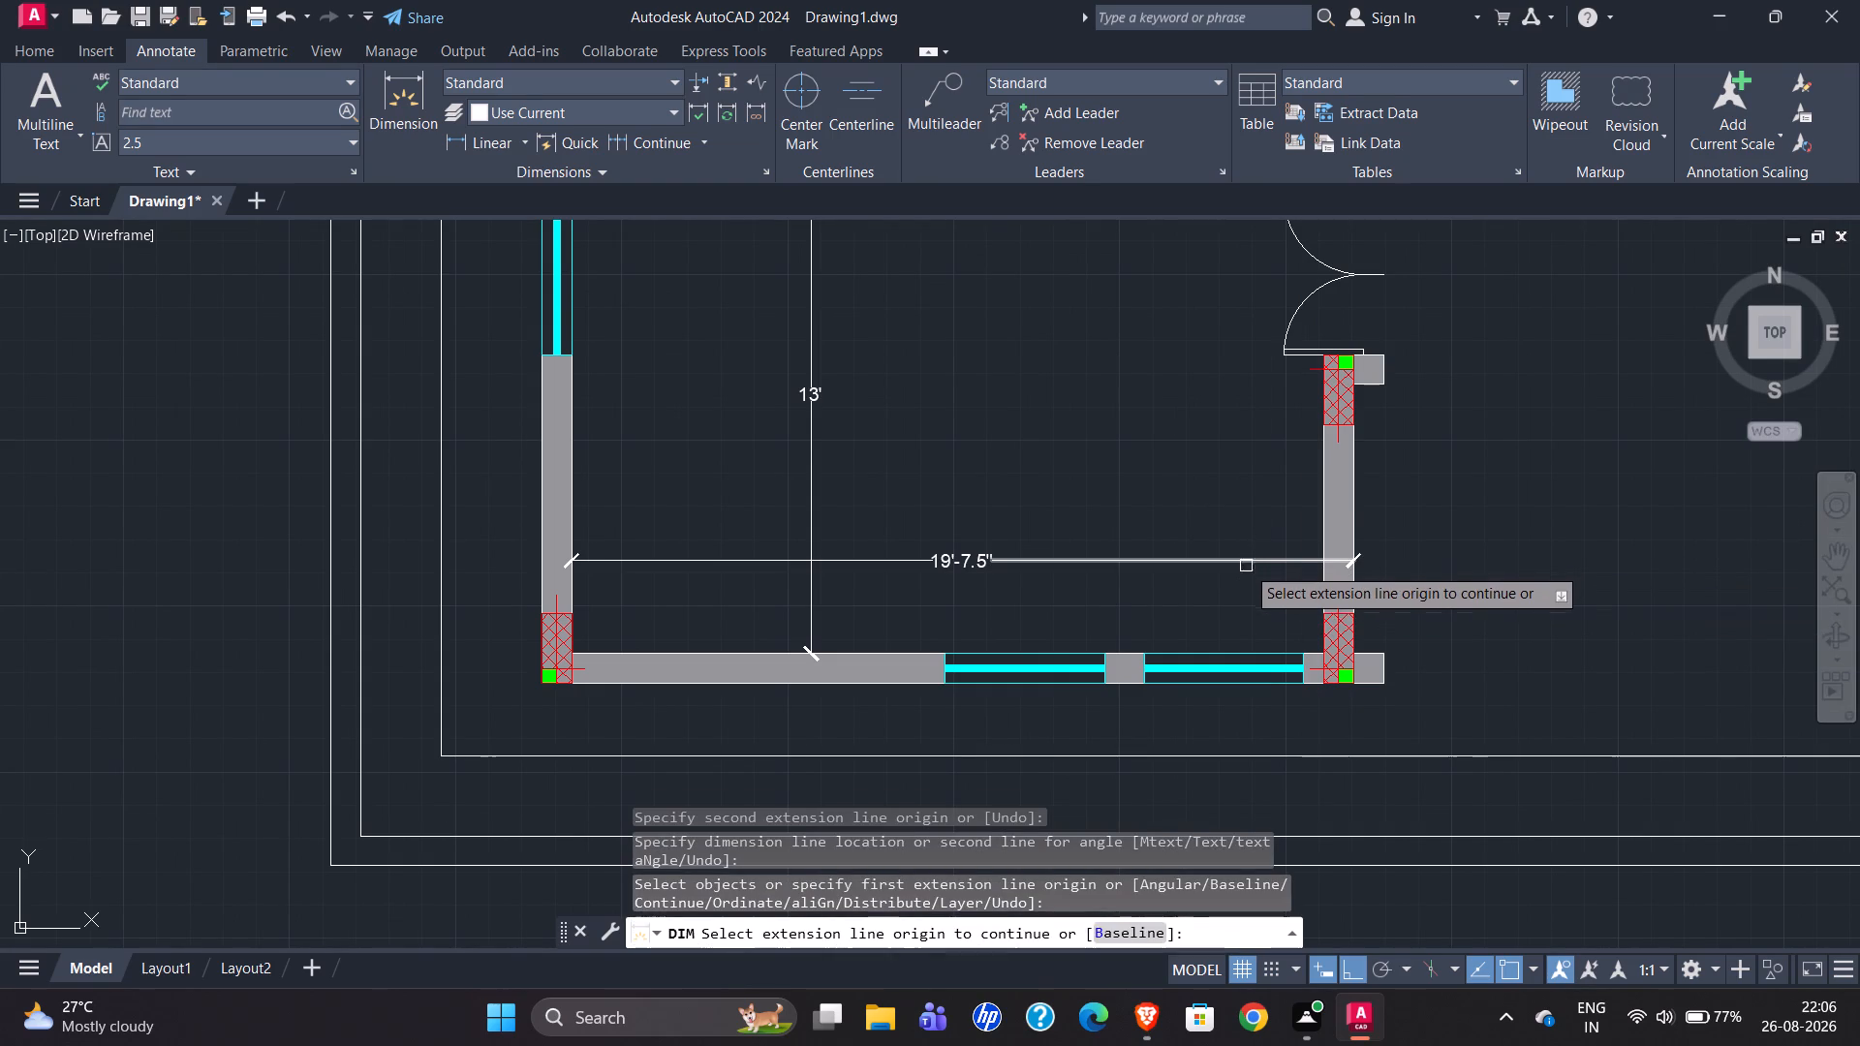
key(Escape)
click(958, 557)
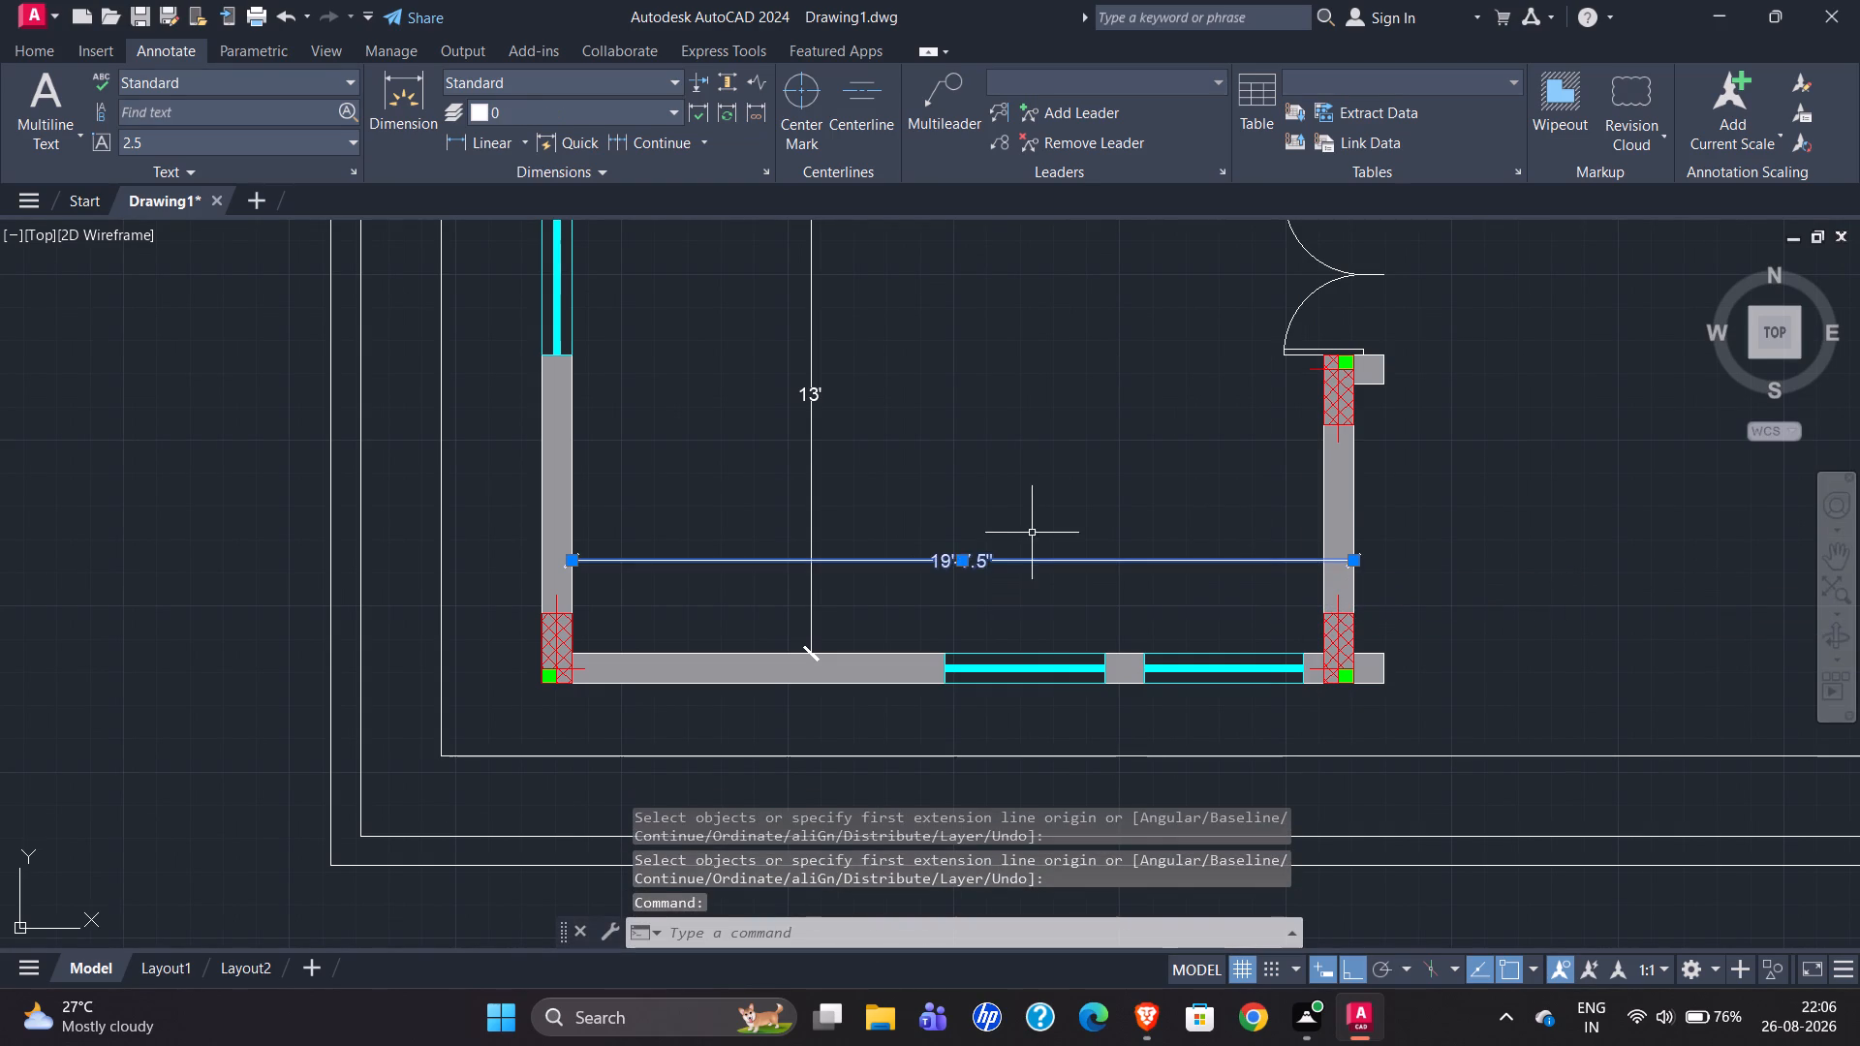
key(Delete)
Dimension the office room's clear width between the inner faces of its two side walls, placing the dimension just above the bottom wall.
click(405, 138)
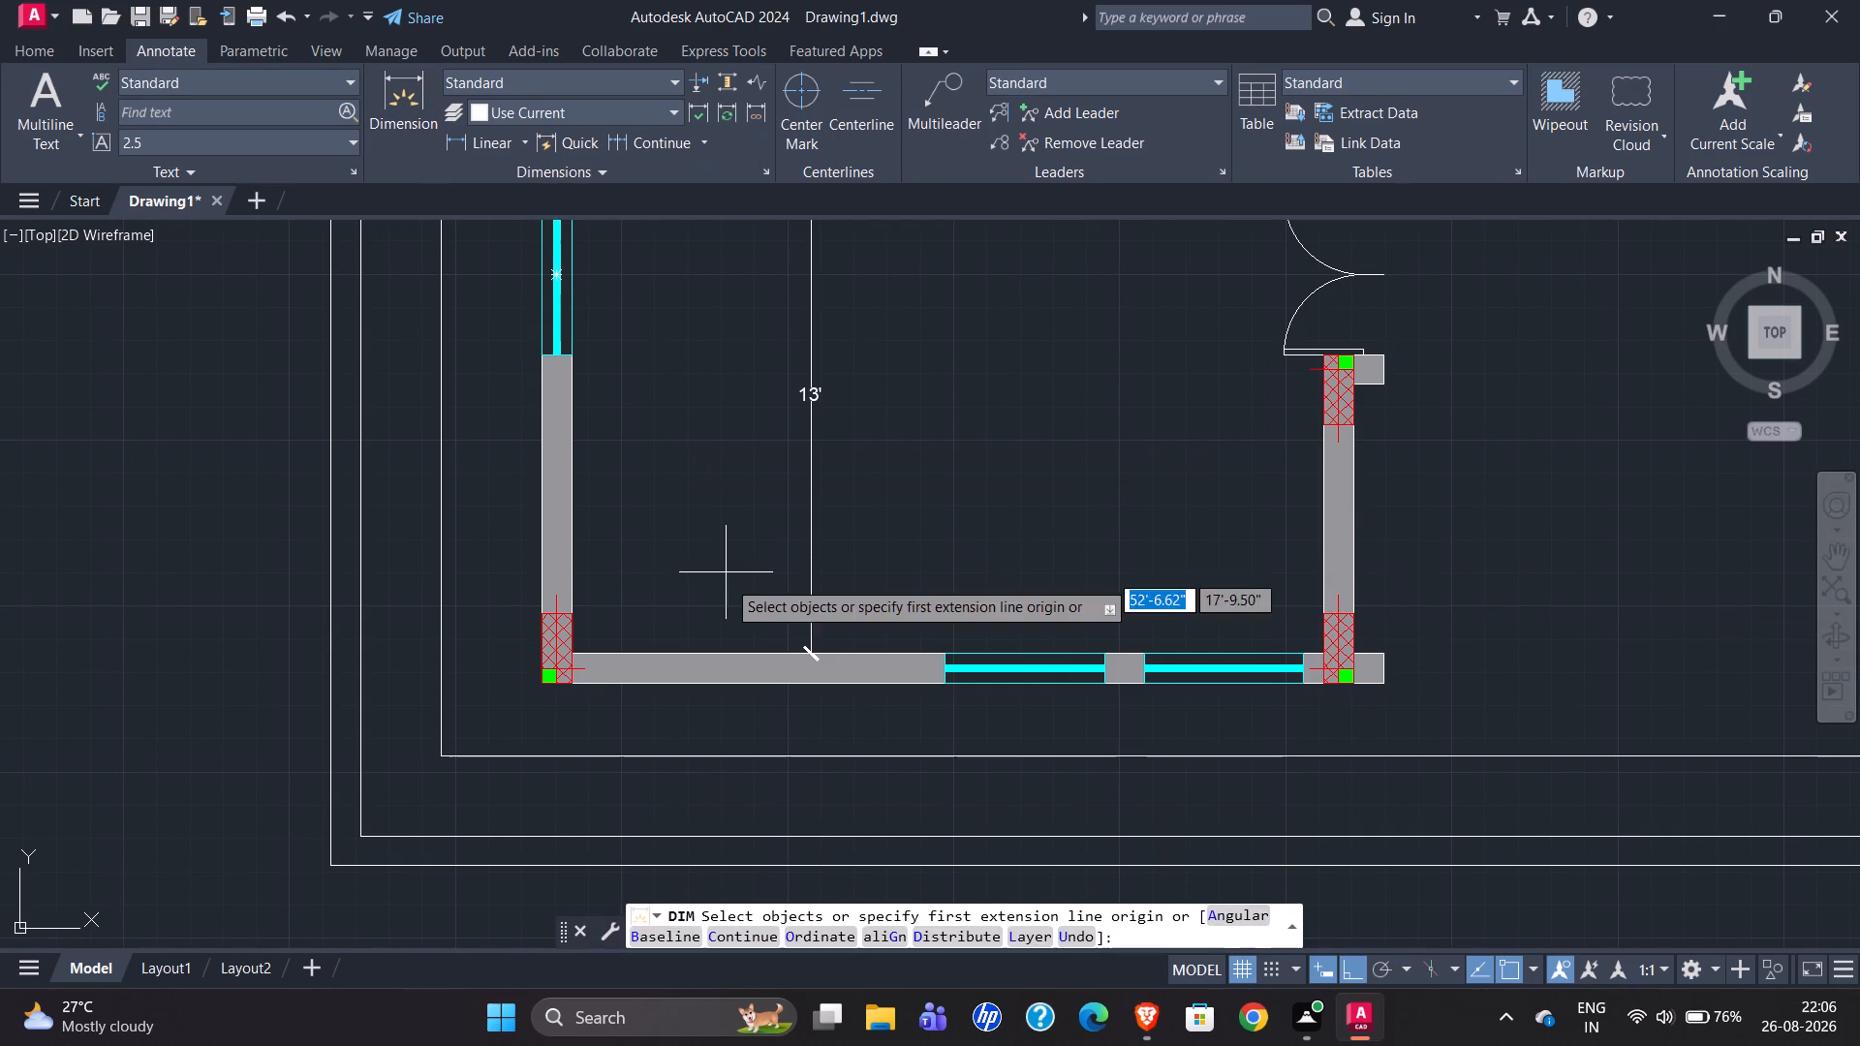
click(572, 653)
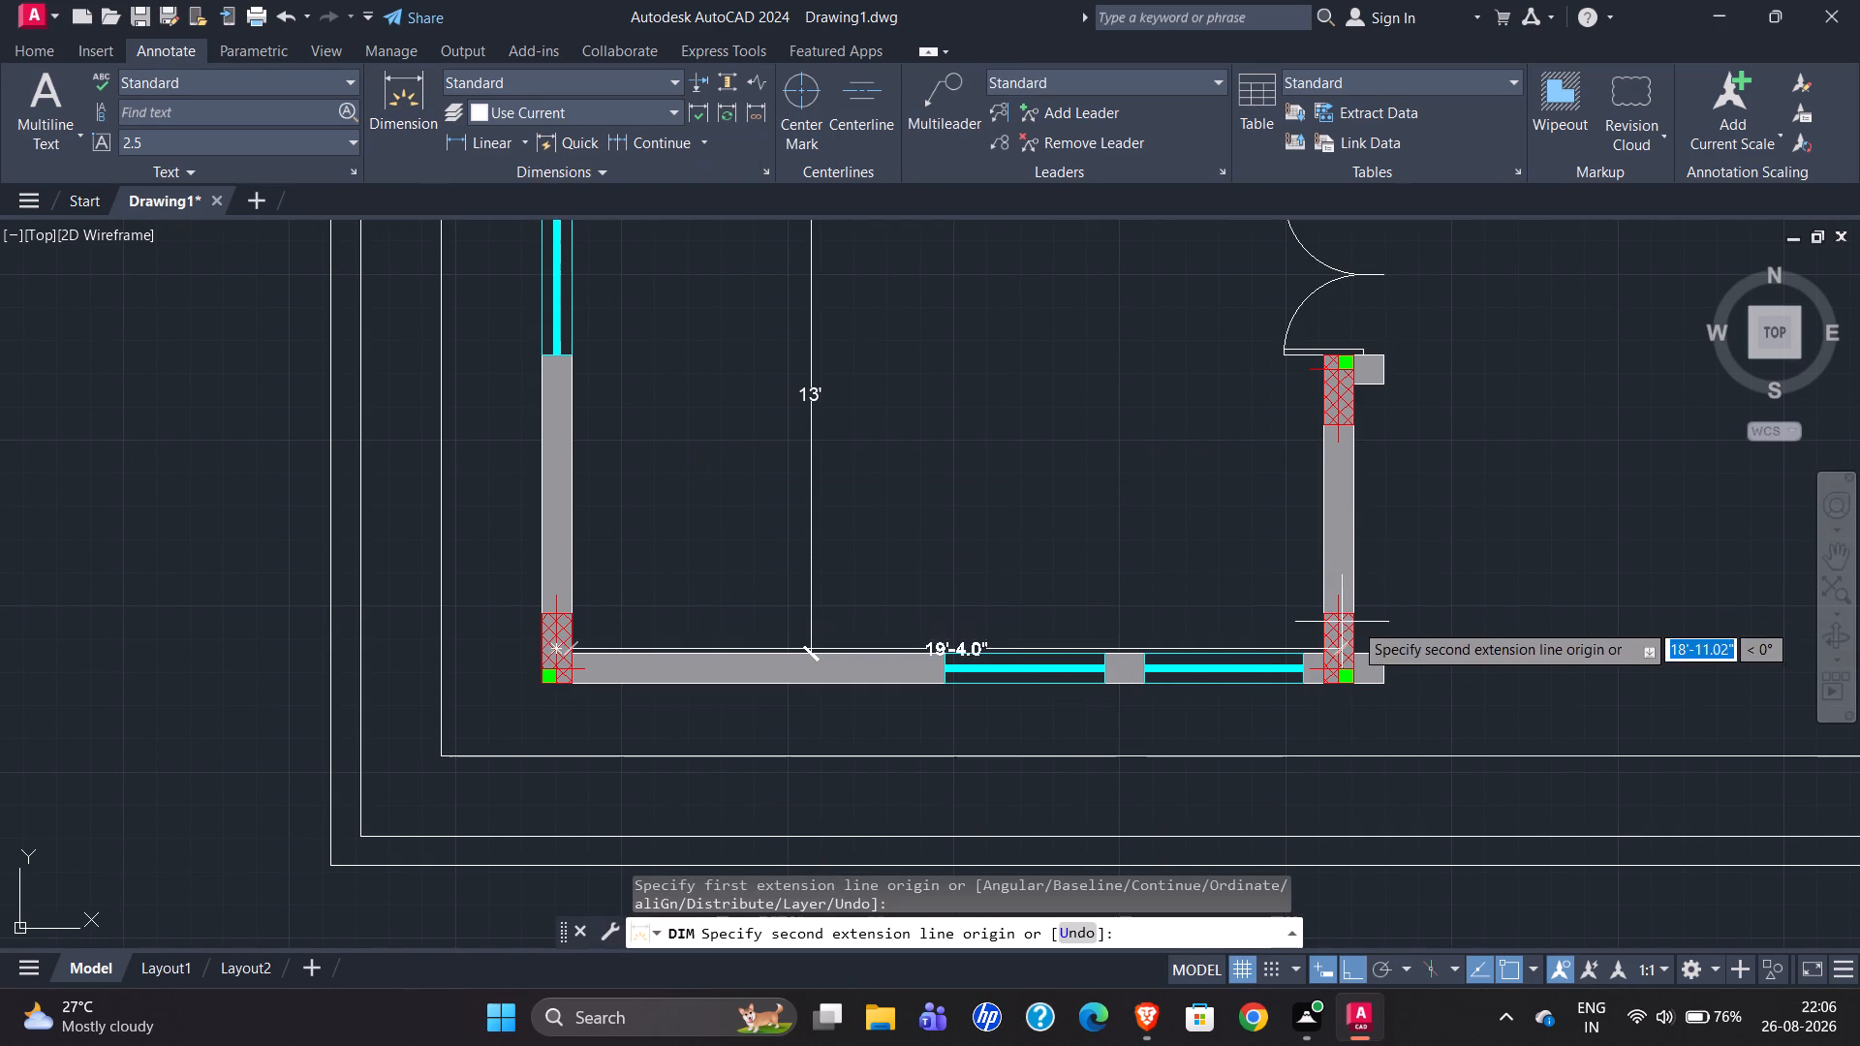
click(1323, 651)
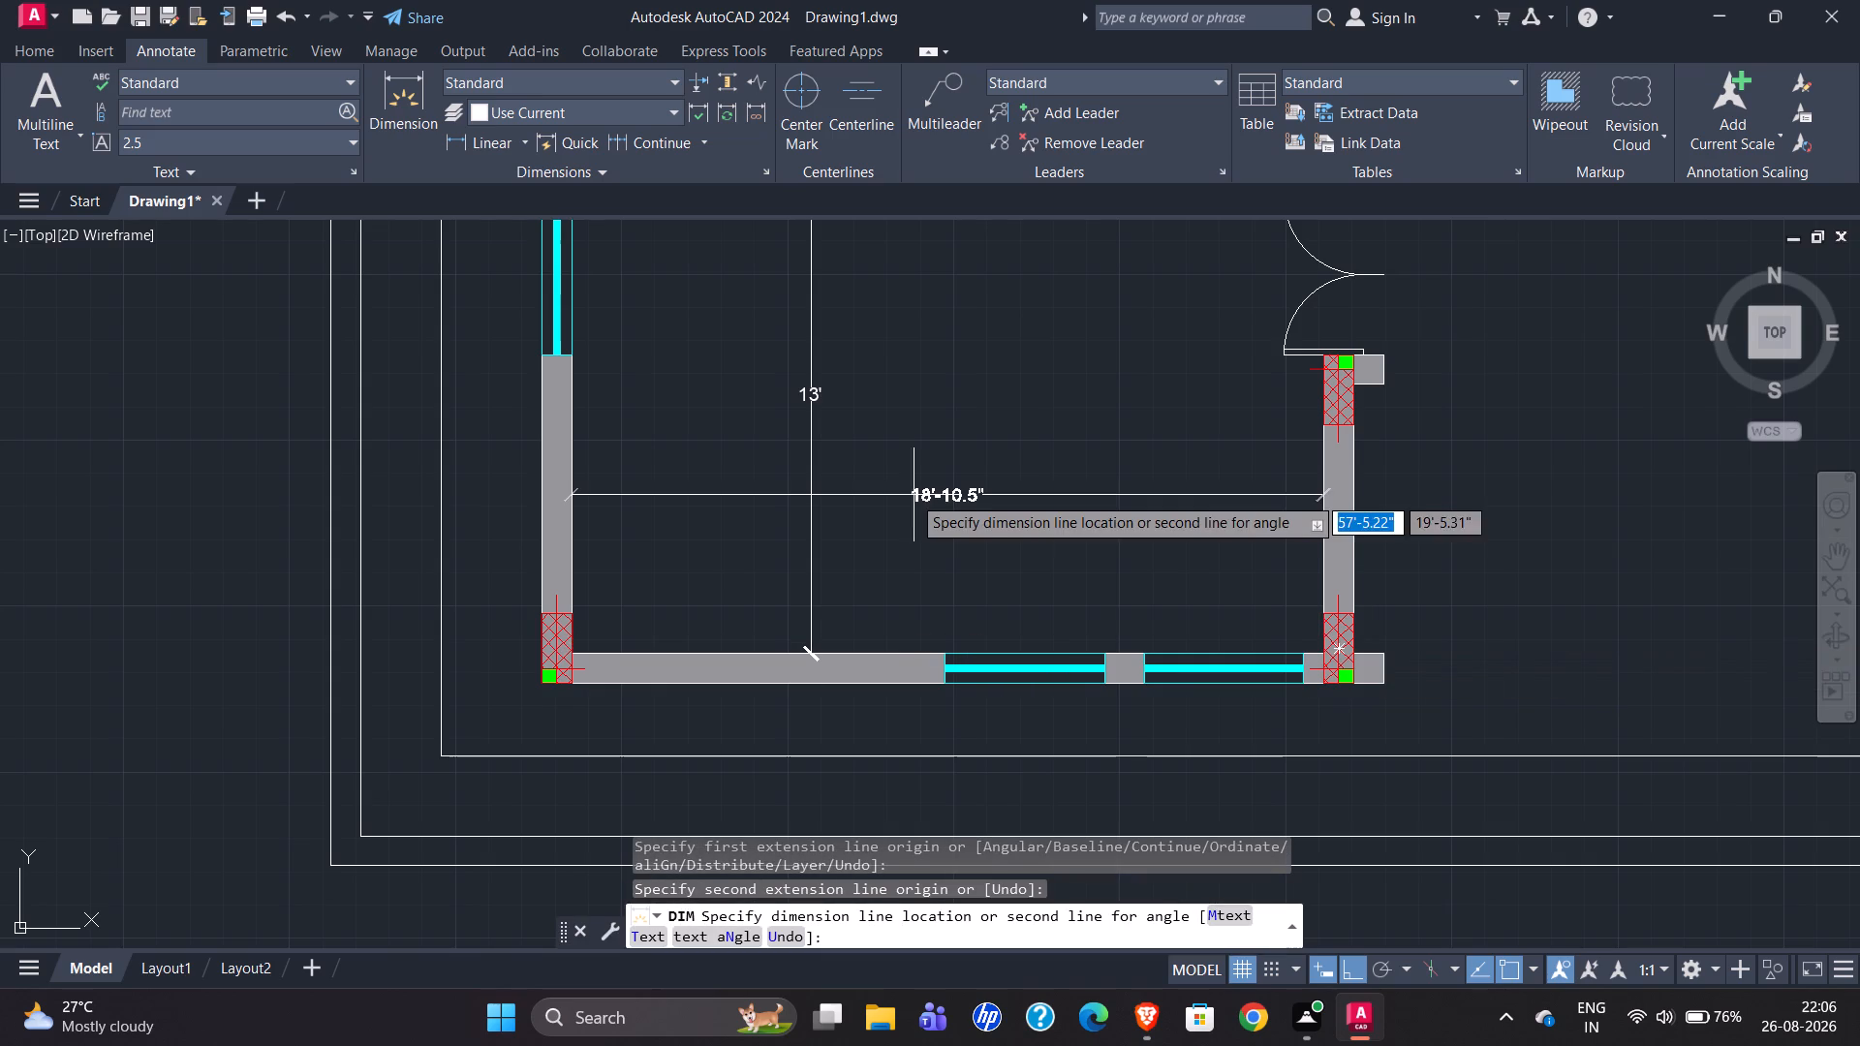
click(924, 574)
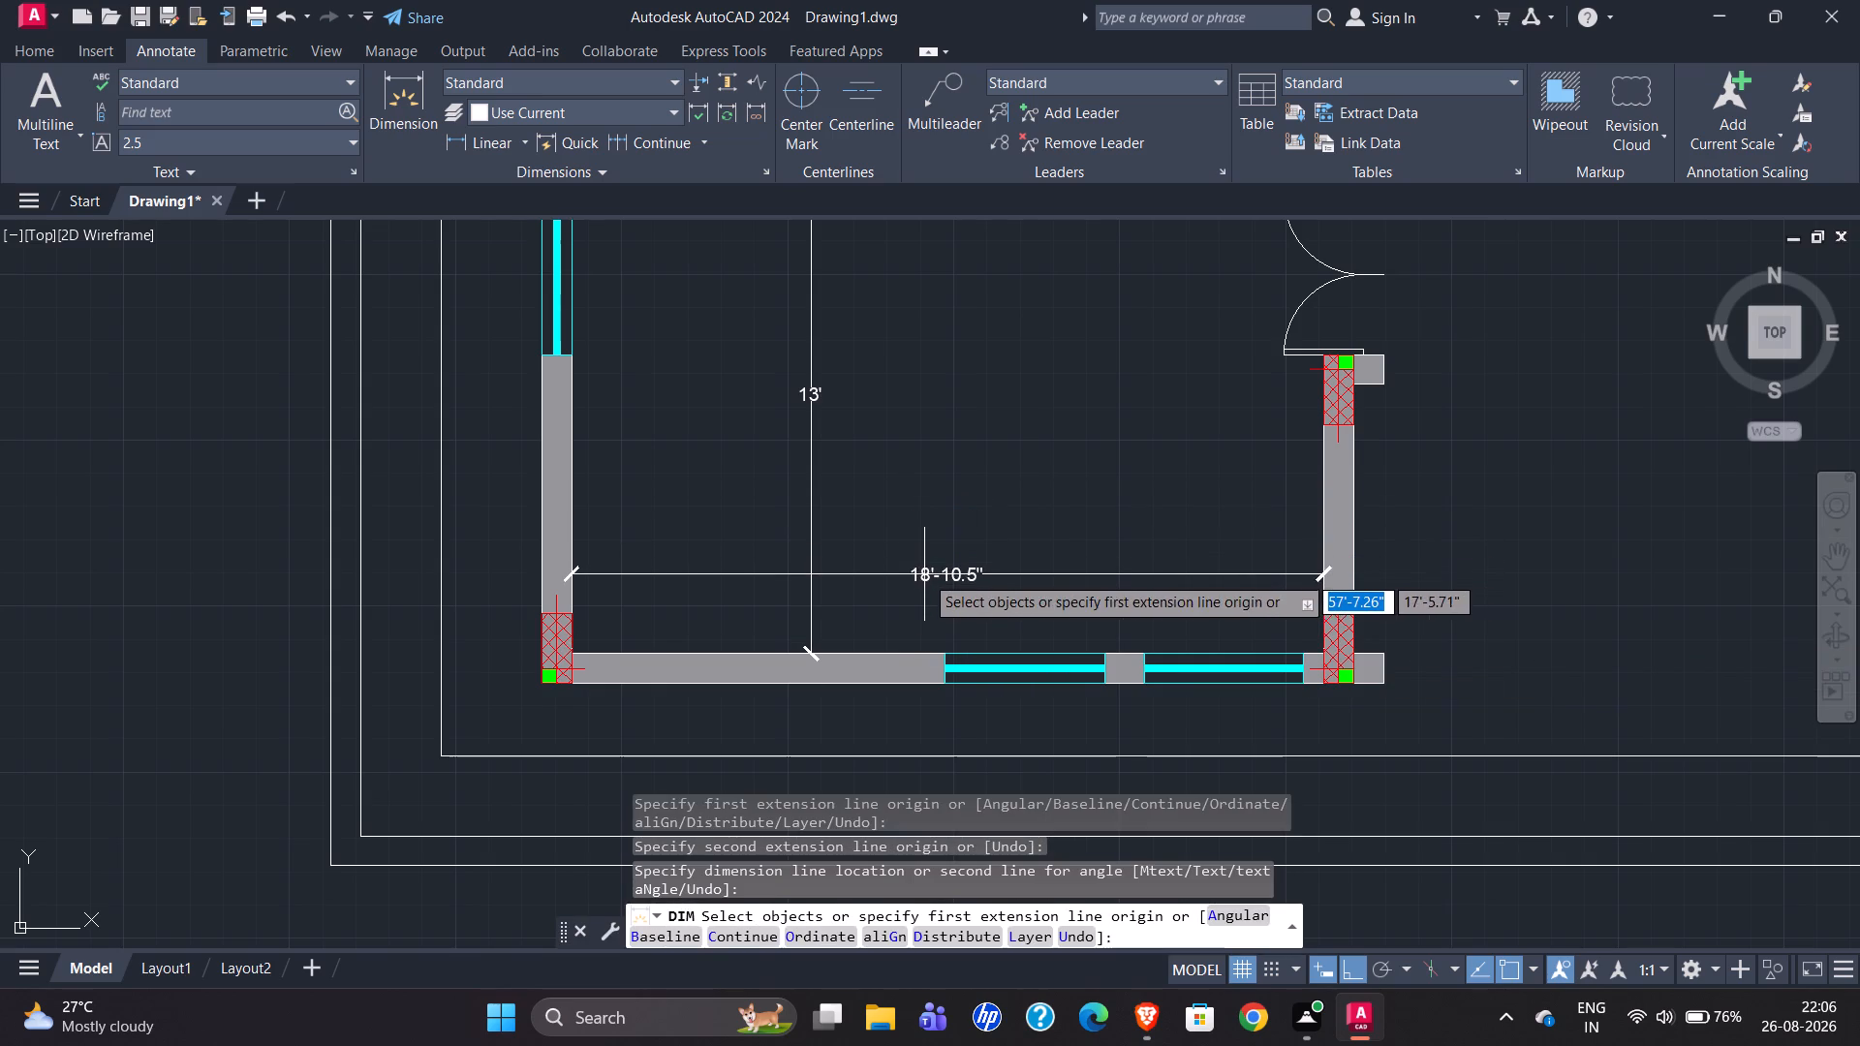
Dimension the vertical clear span of the small room above the office, placing it just beside the cyan partition line.
scroll(829, 506, down, 2)
scroll(1029, 415, up, 2)
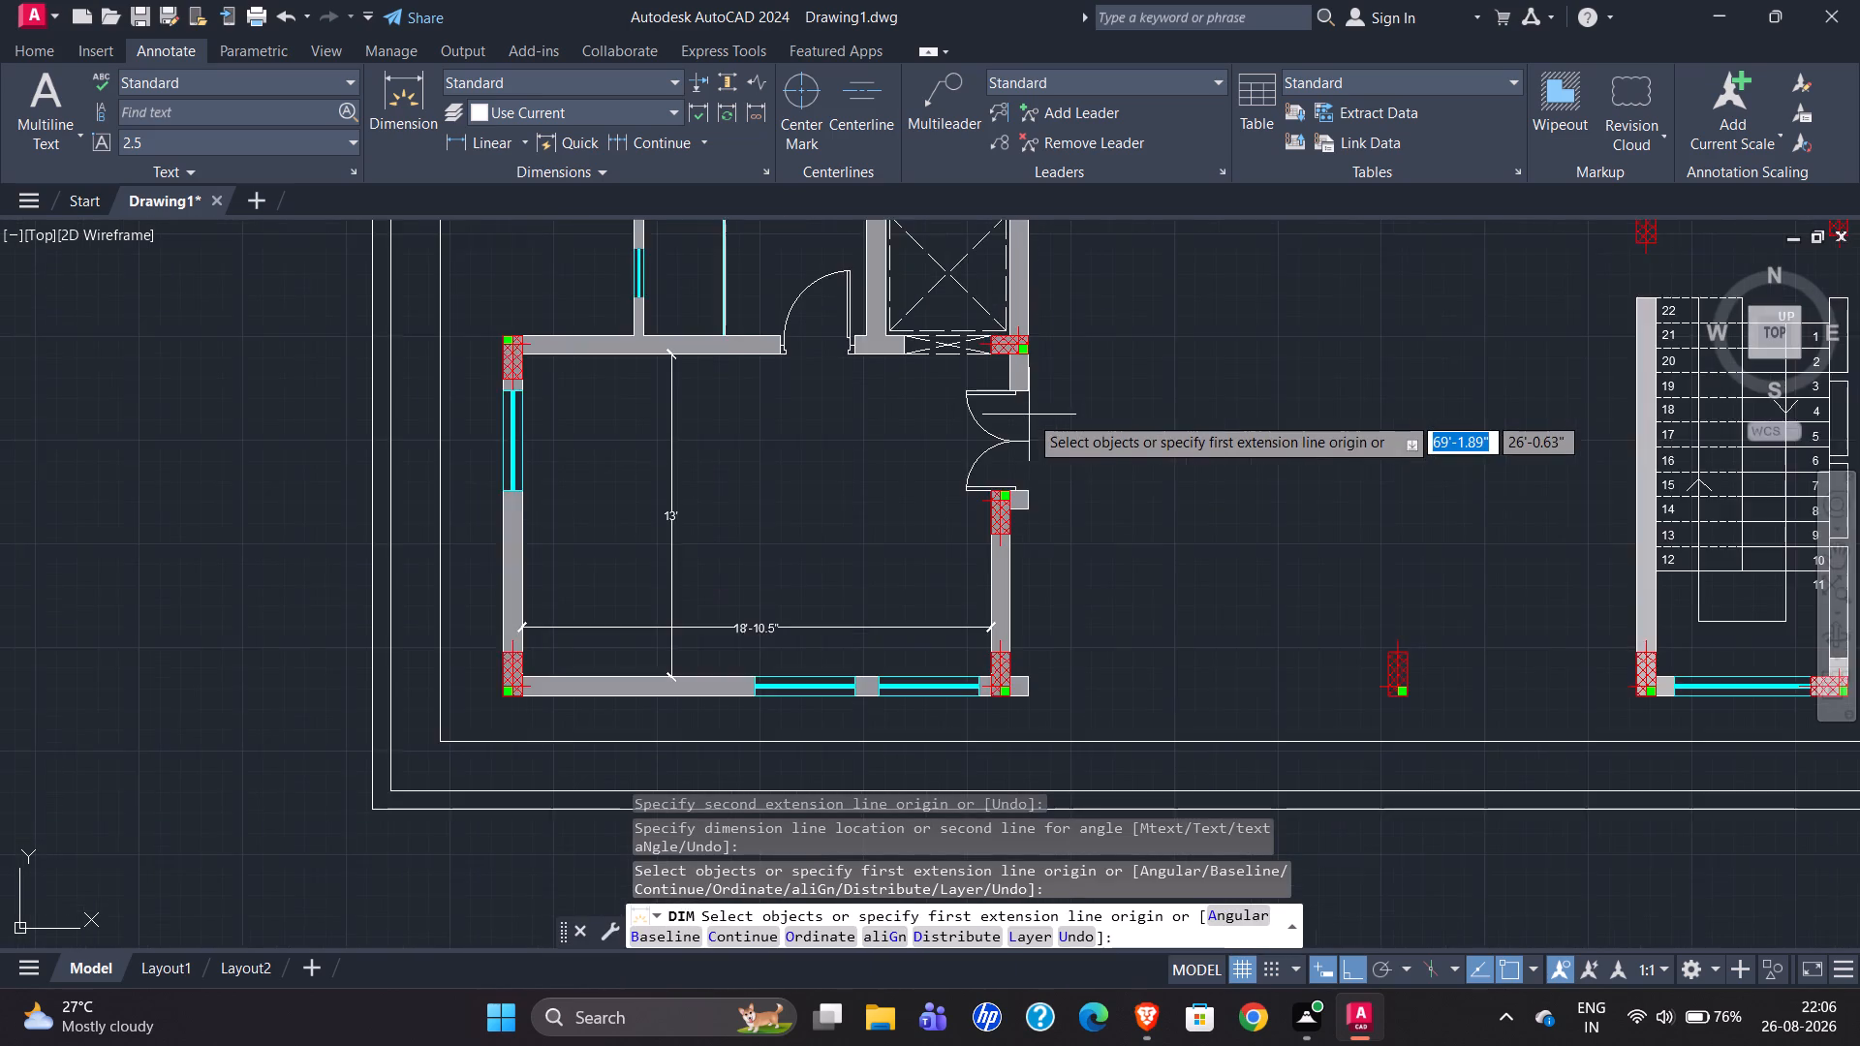
scroll(1029, 415, up, 1)
scroll(975, 418, down, 1)
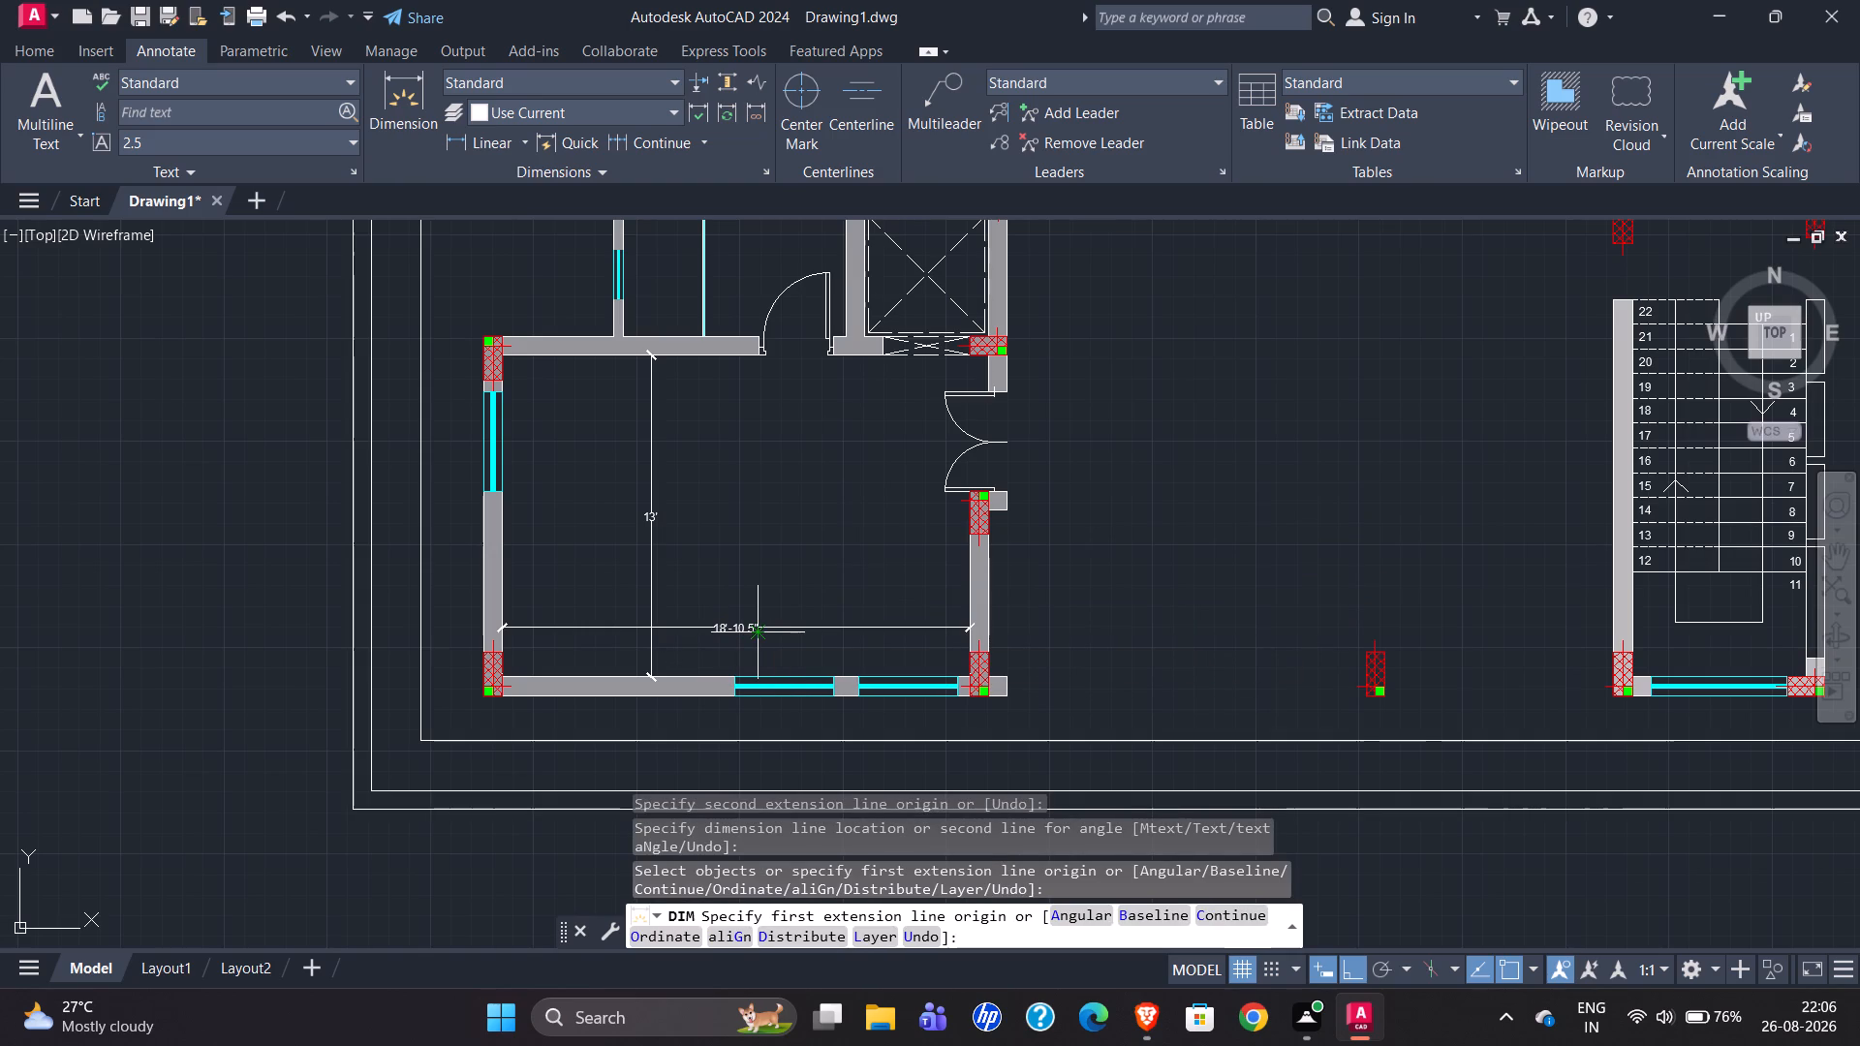
scroll(761, 634, down, 2)
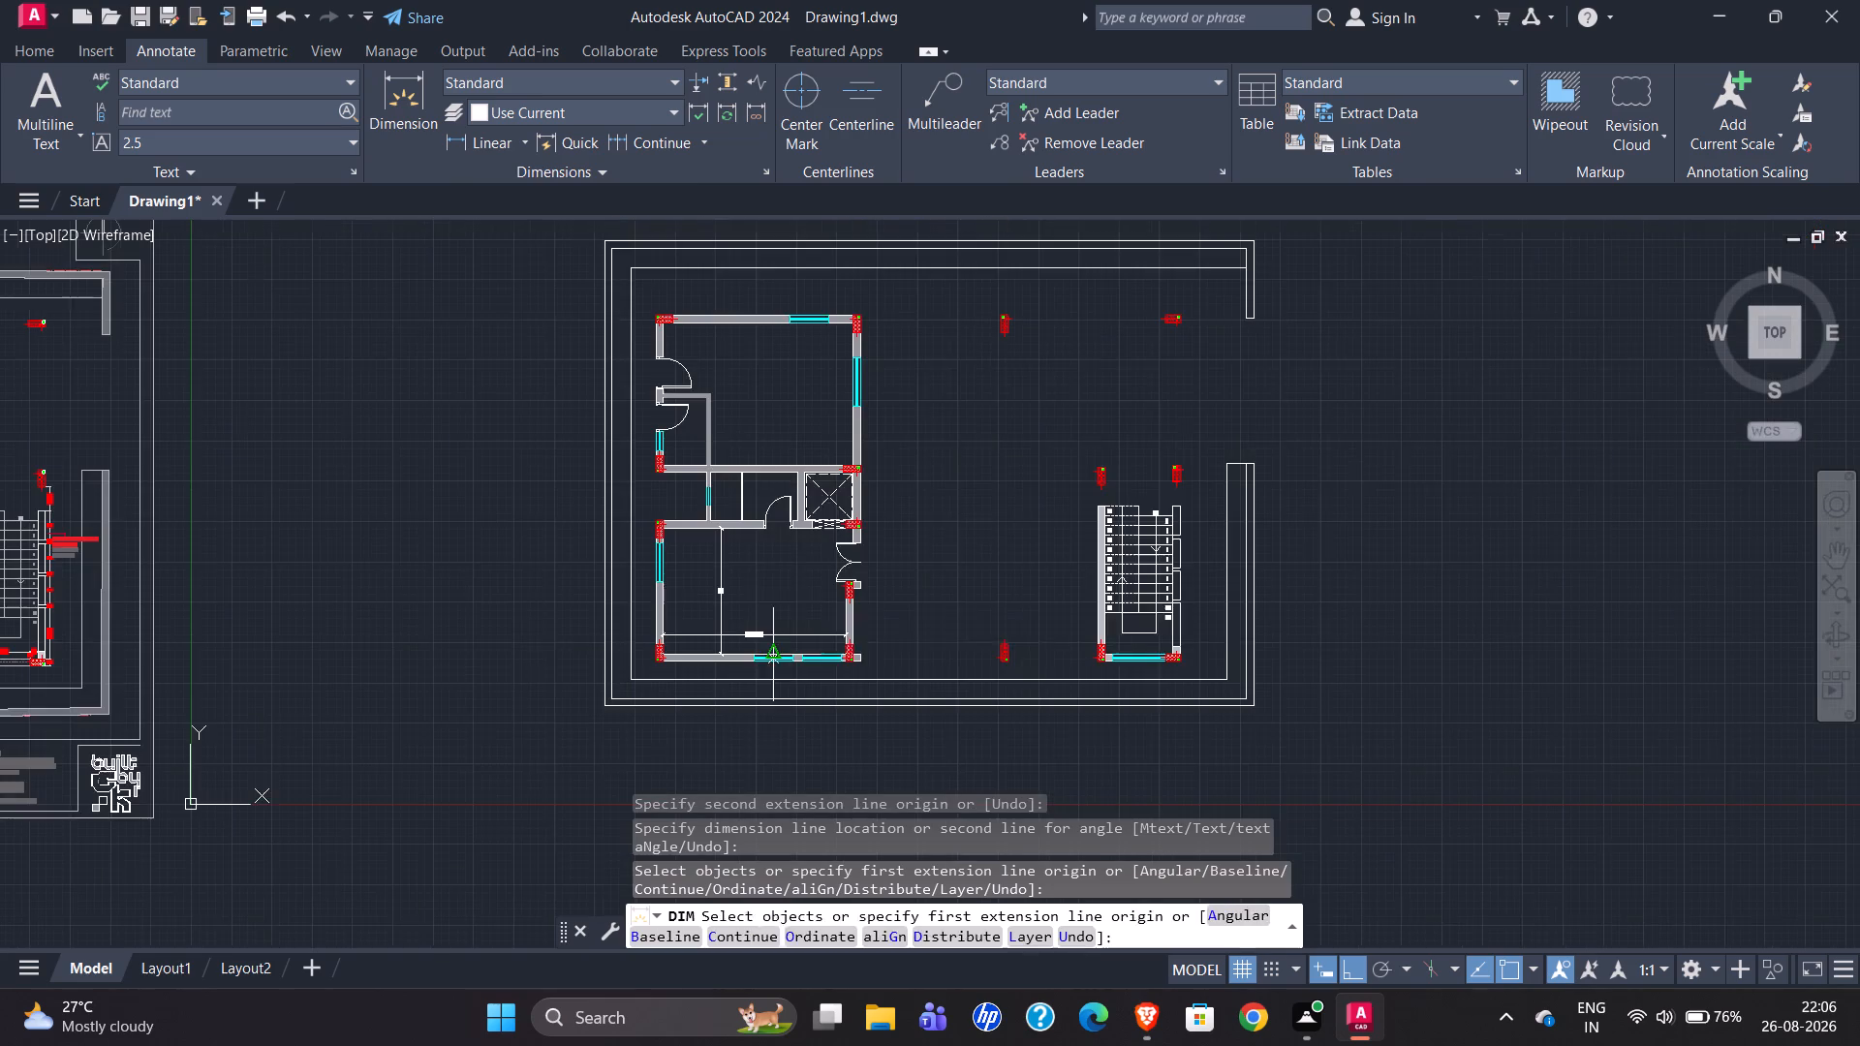
scroll(705, 444, up, 2)
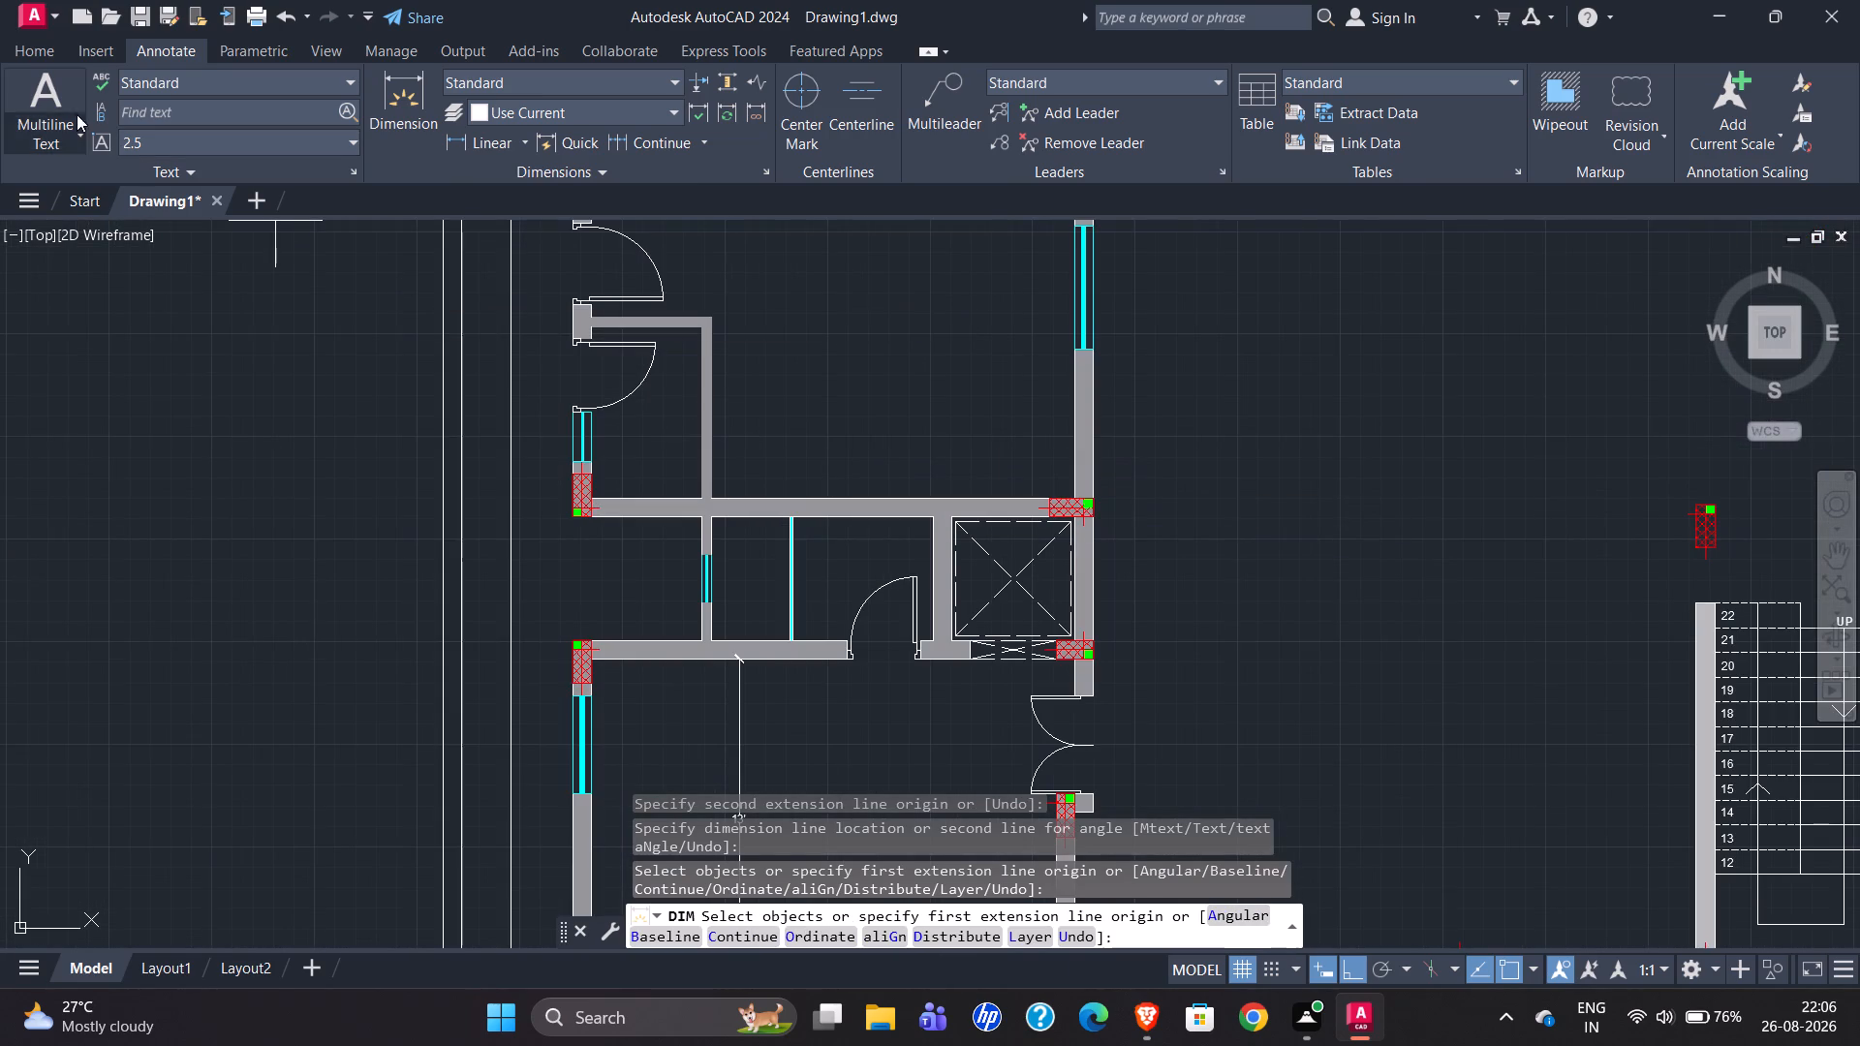
click(363, 113)
click(394, 112)
scroll(851, 641, up, 1)
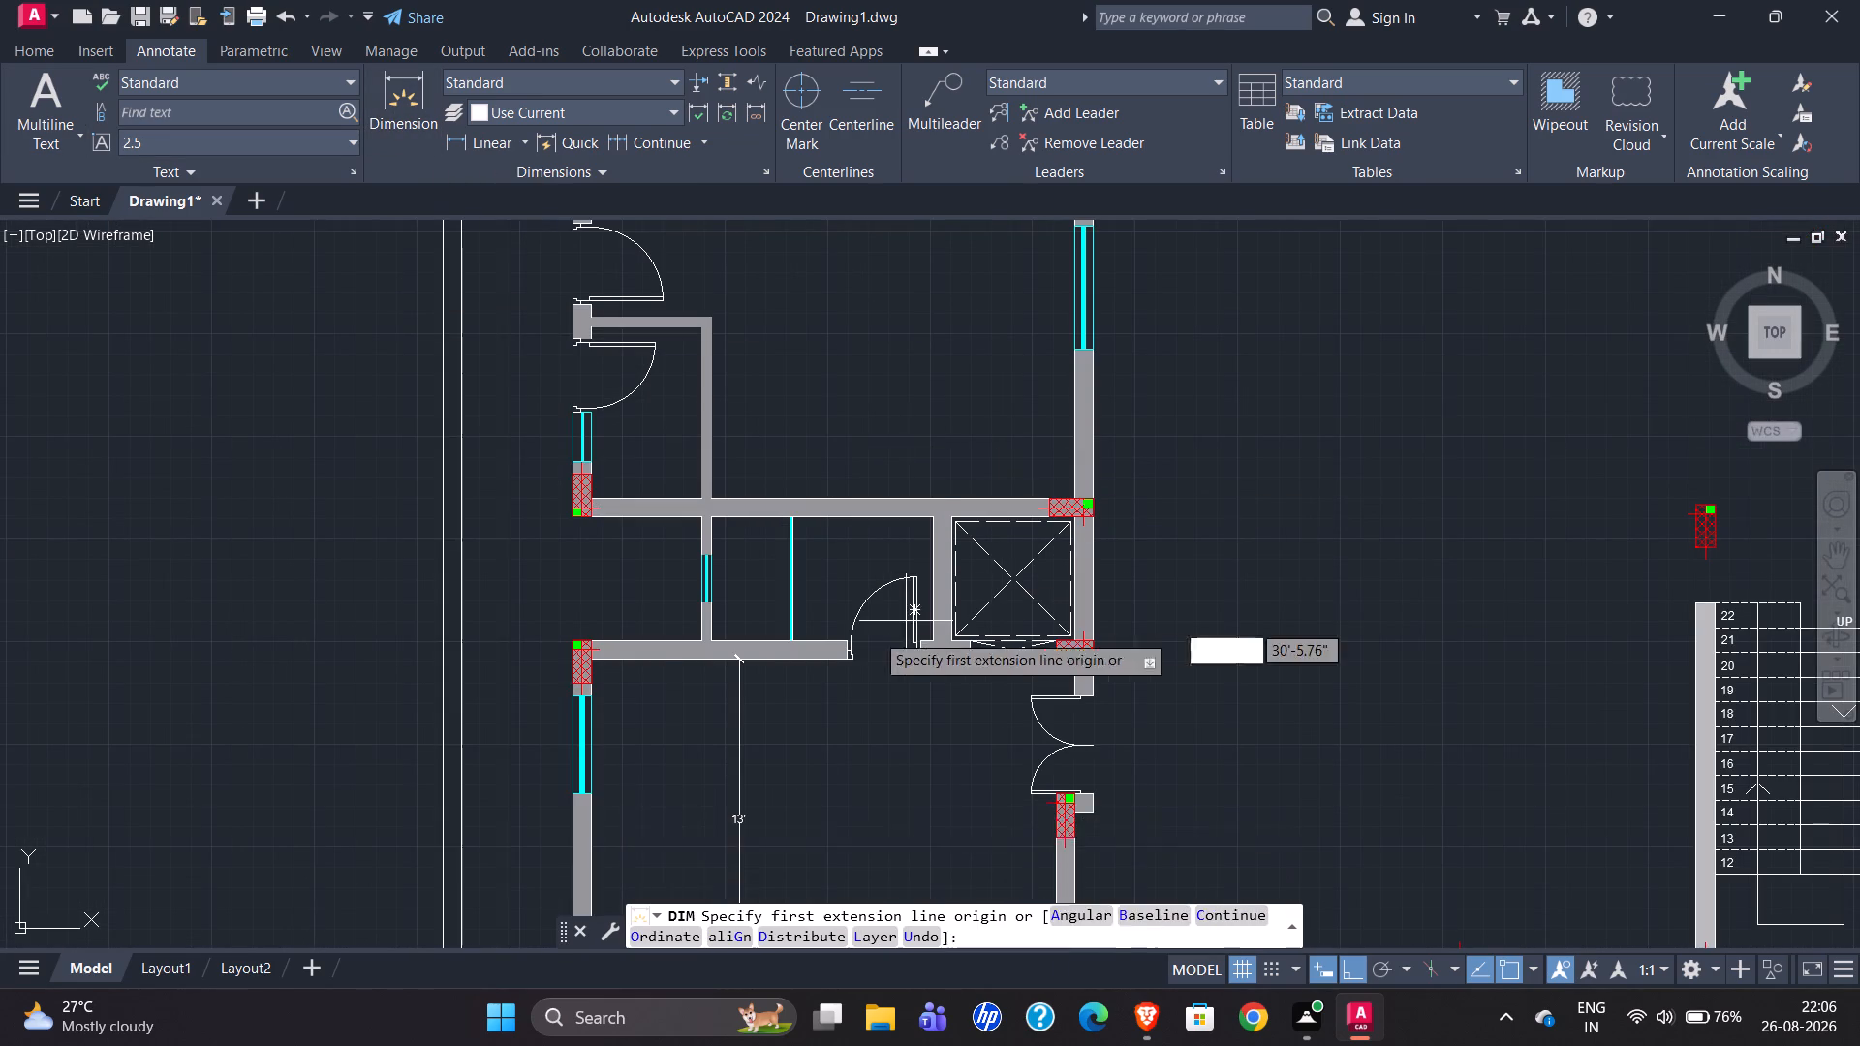
scroll(870, 634, up, 1)
click(485, 329)
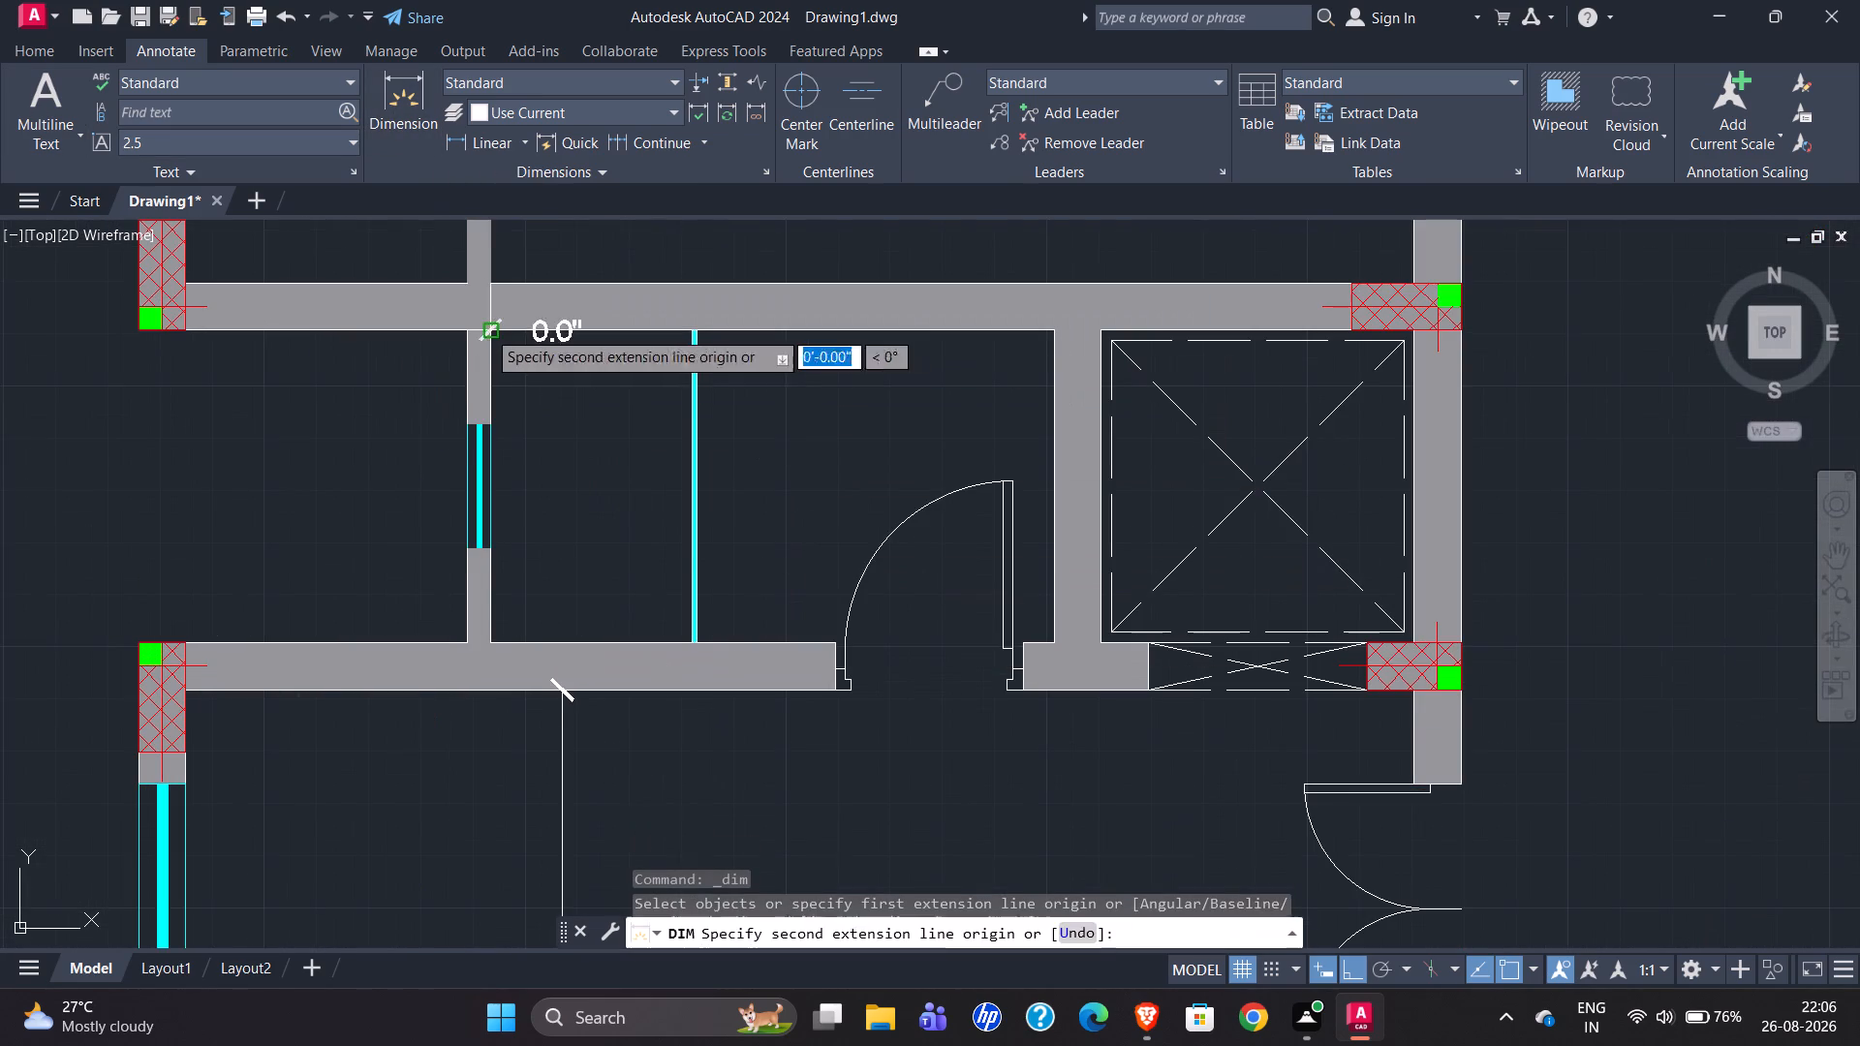
click(488, 638)
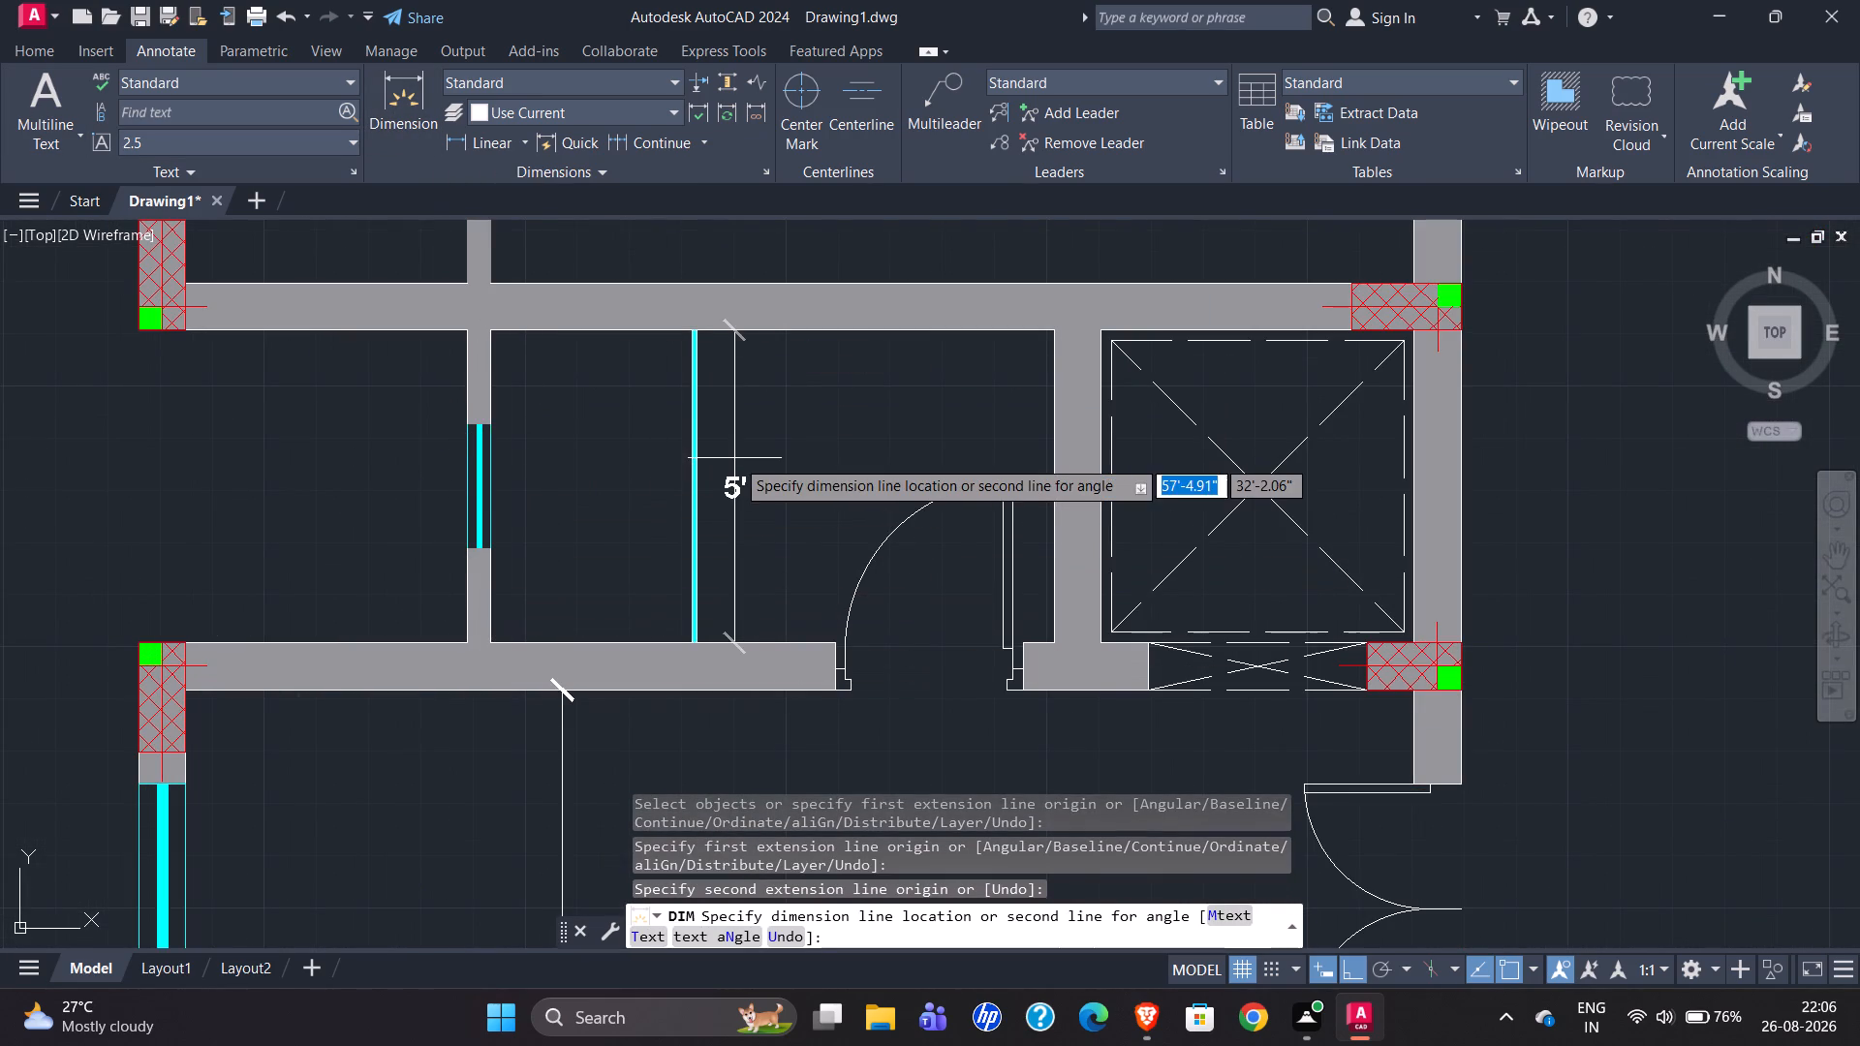
click(668, 452)
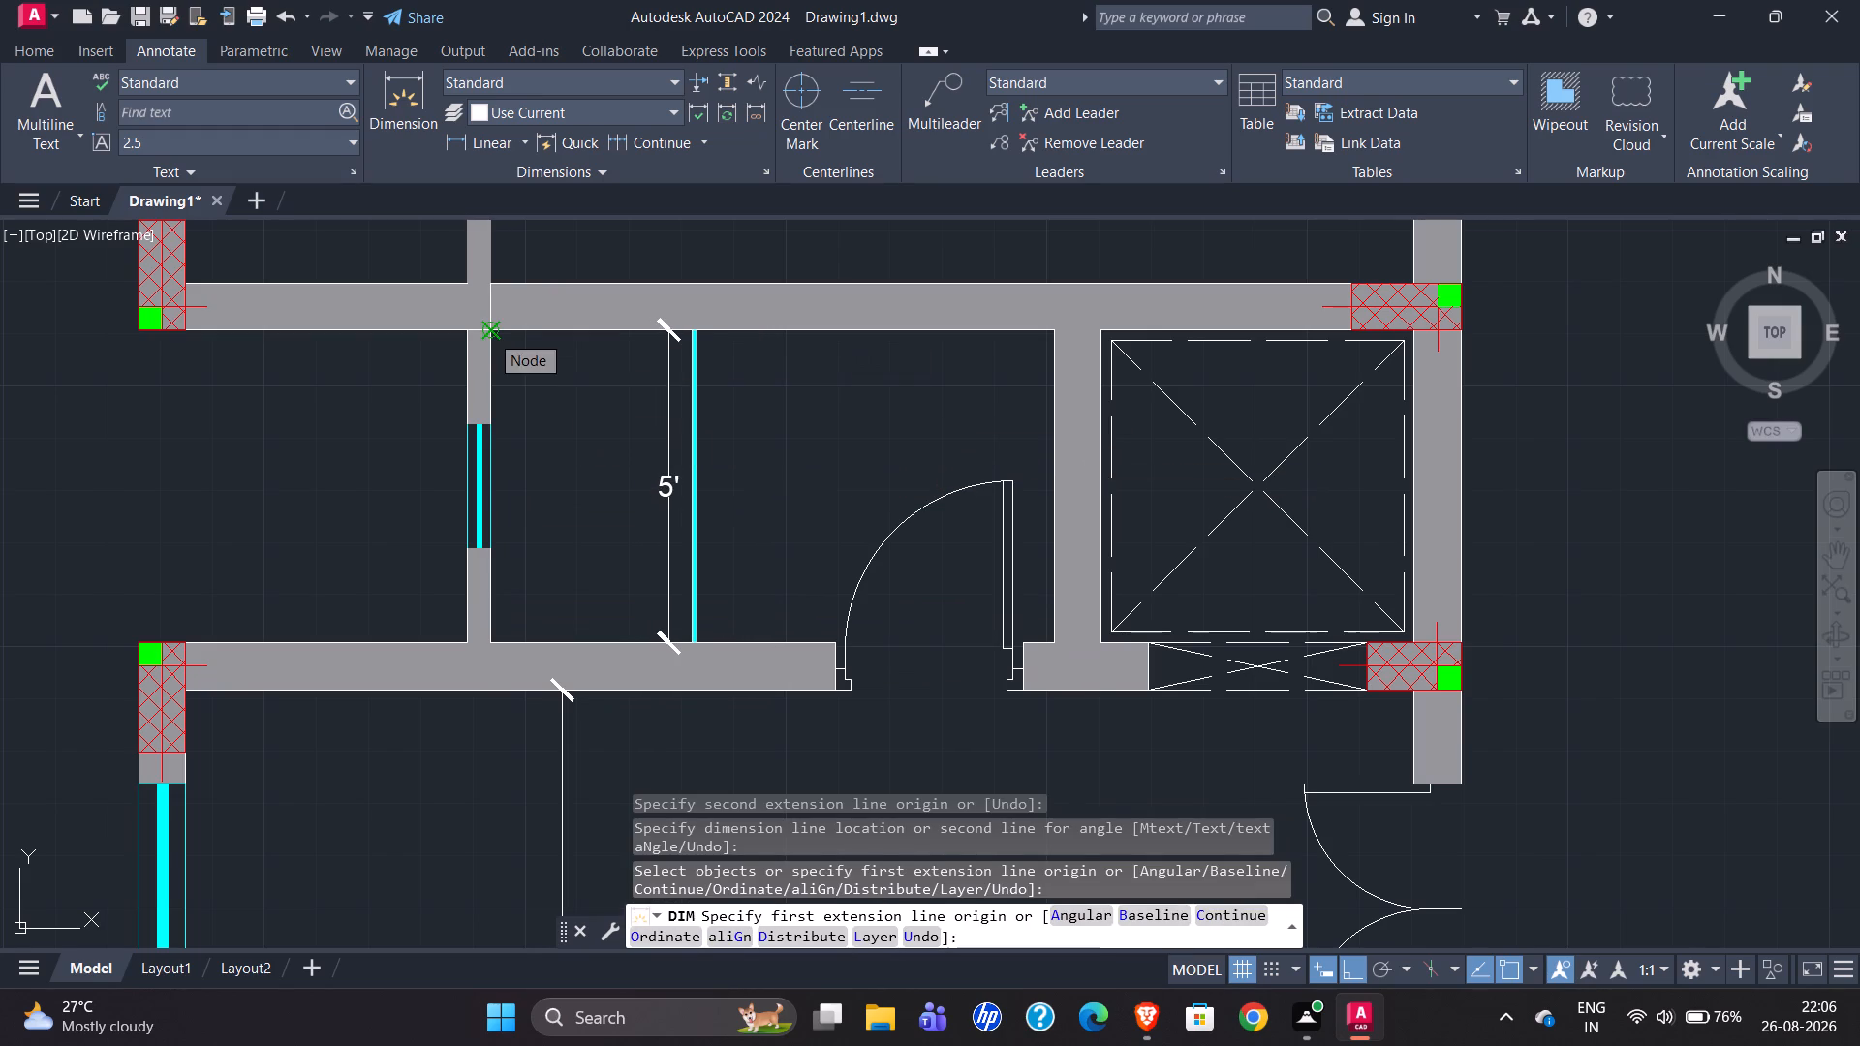
Dimension the small room's clear width from the windowed partition wall to the shaft wall, placing it below the top wall.
click(489, 333)
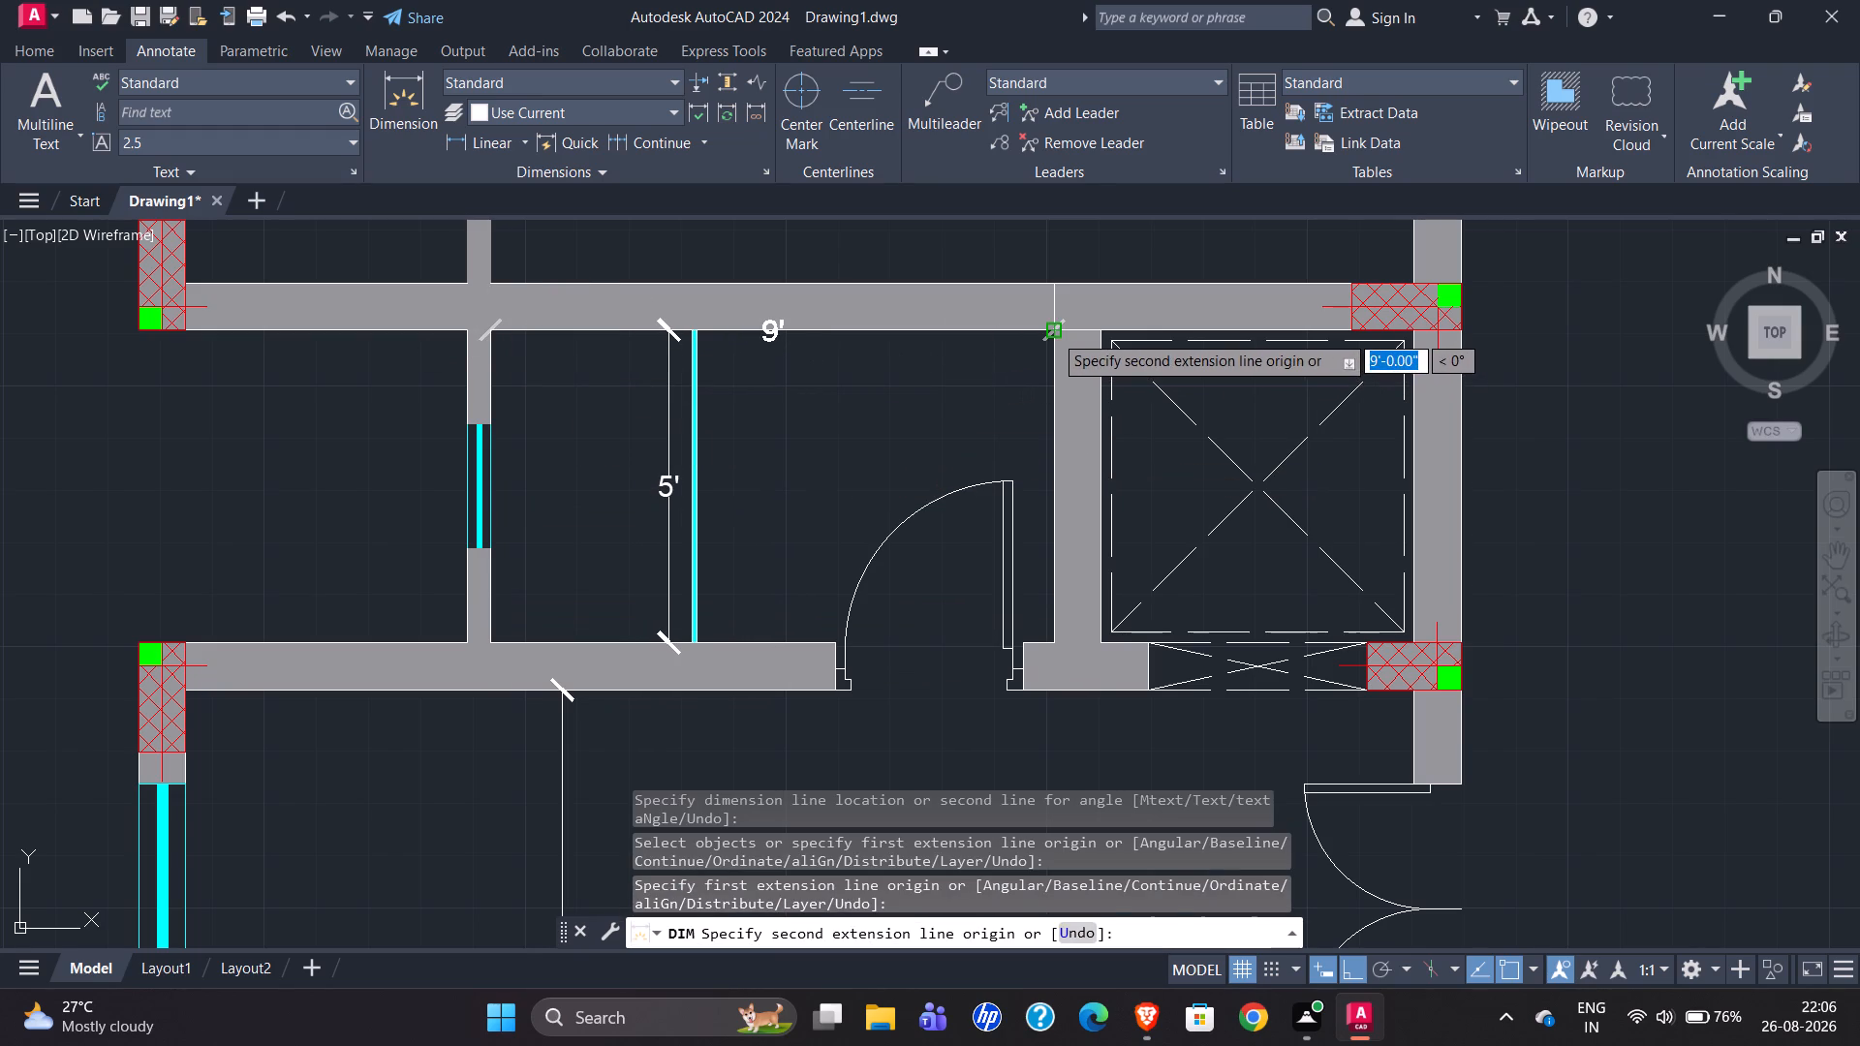
click(1053, 333)
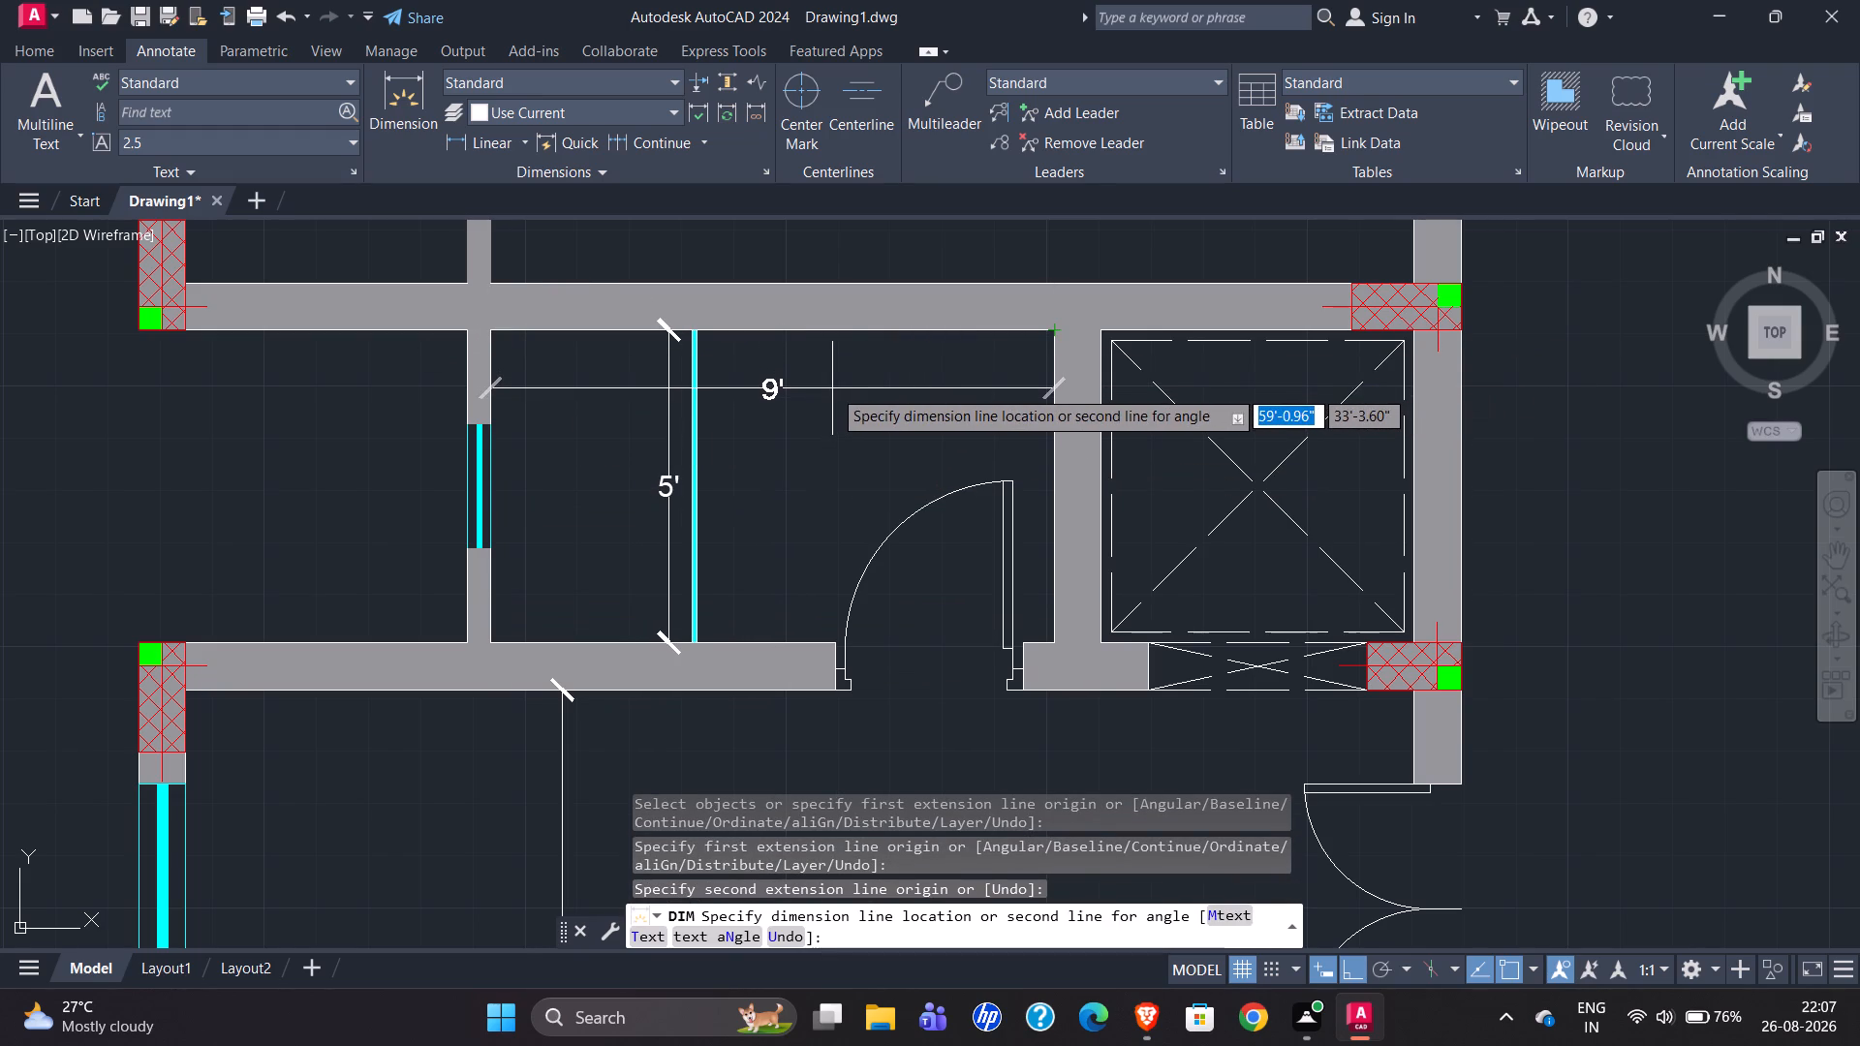
click(832, 388)
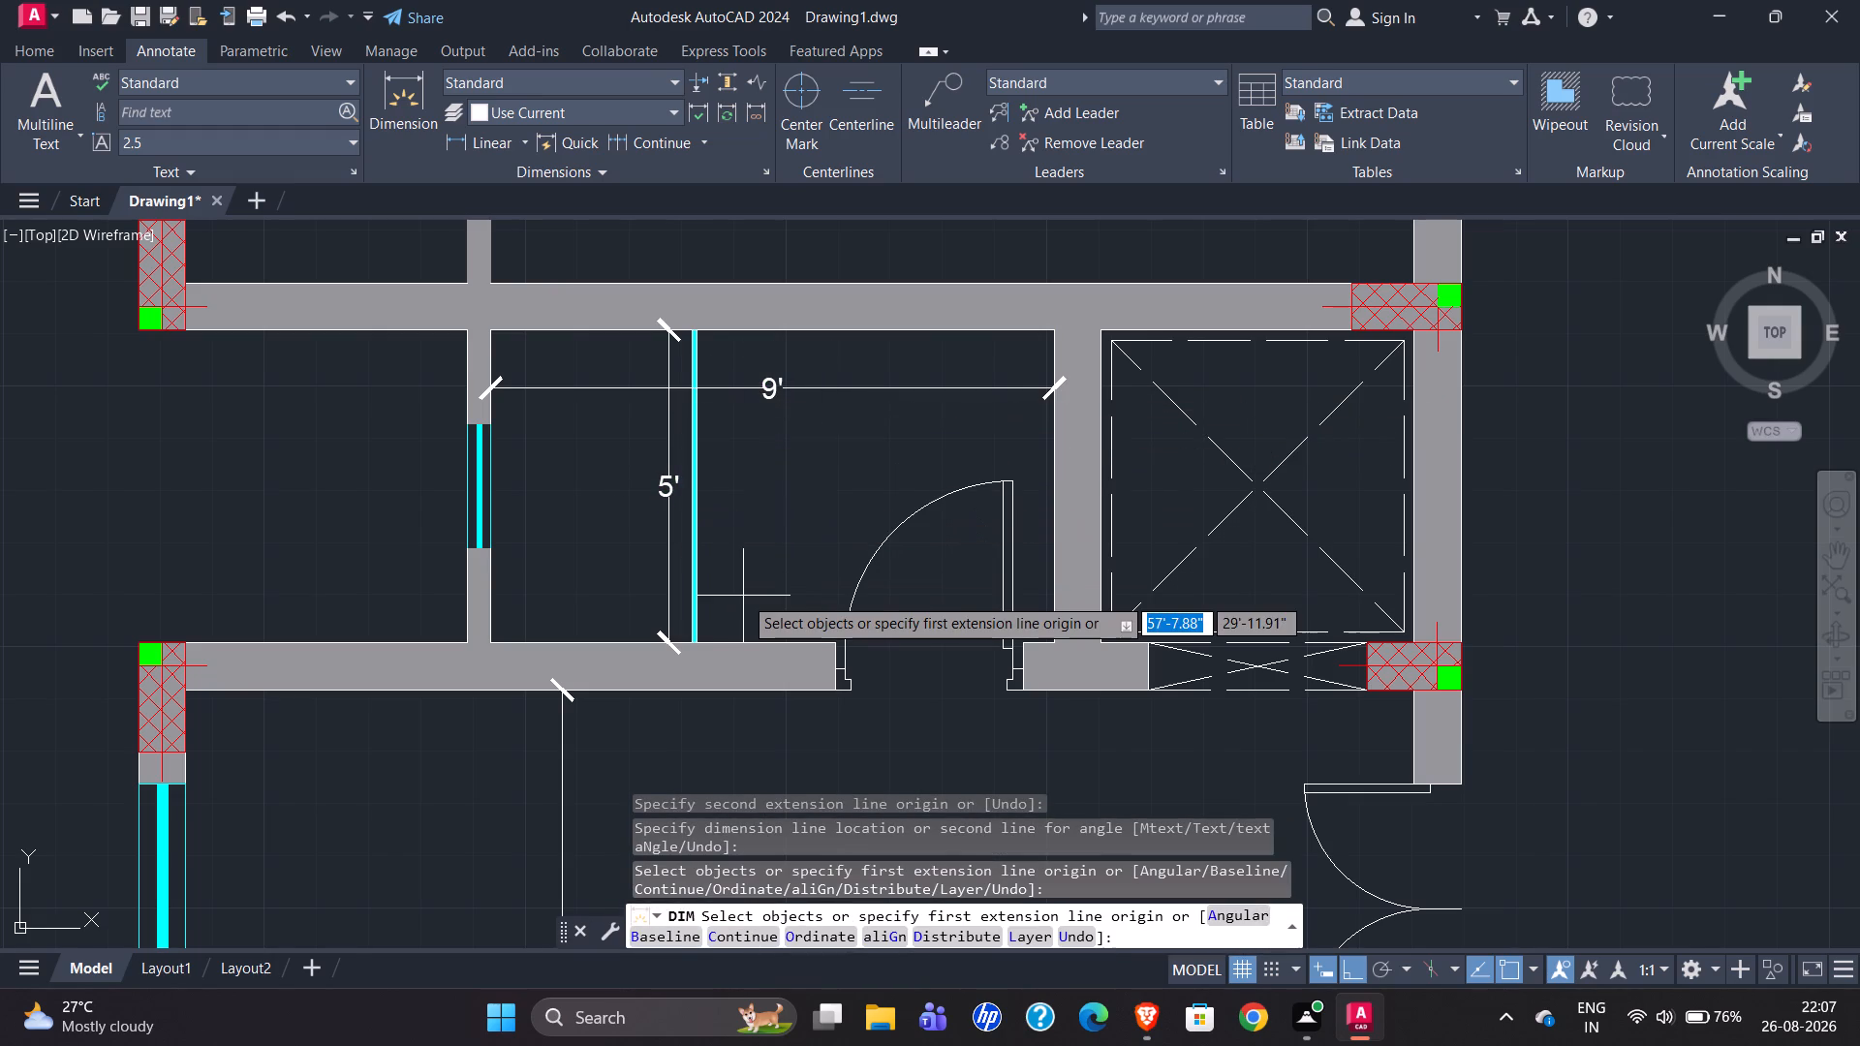
Dimension the servant room's vertical clear span between its top and bottom walls, in line with the small room's vertical dimension.
scroll(751, 581, down, 2)
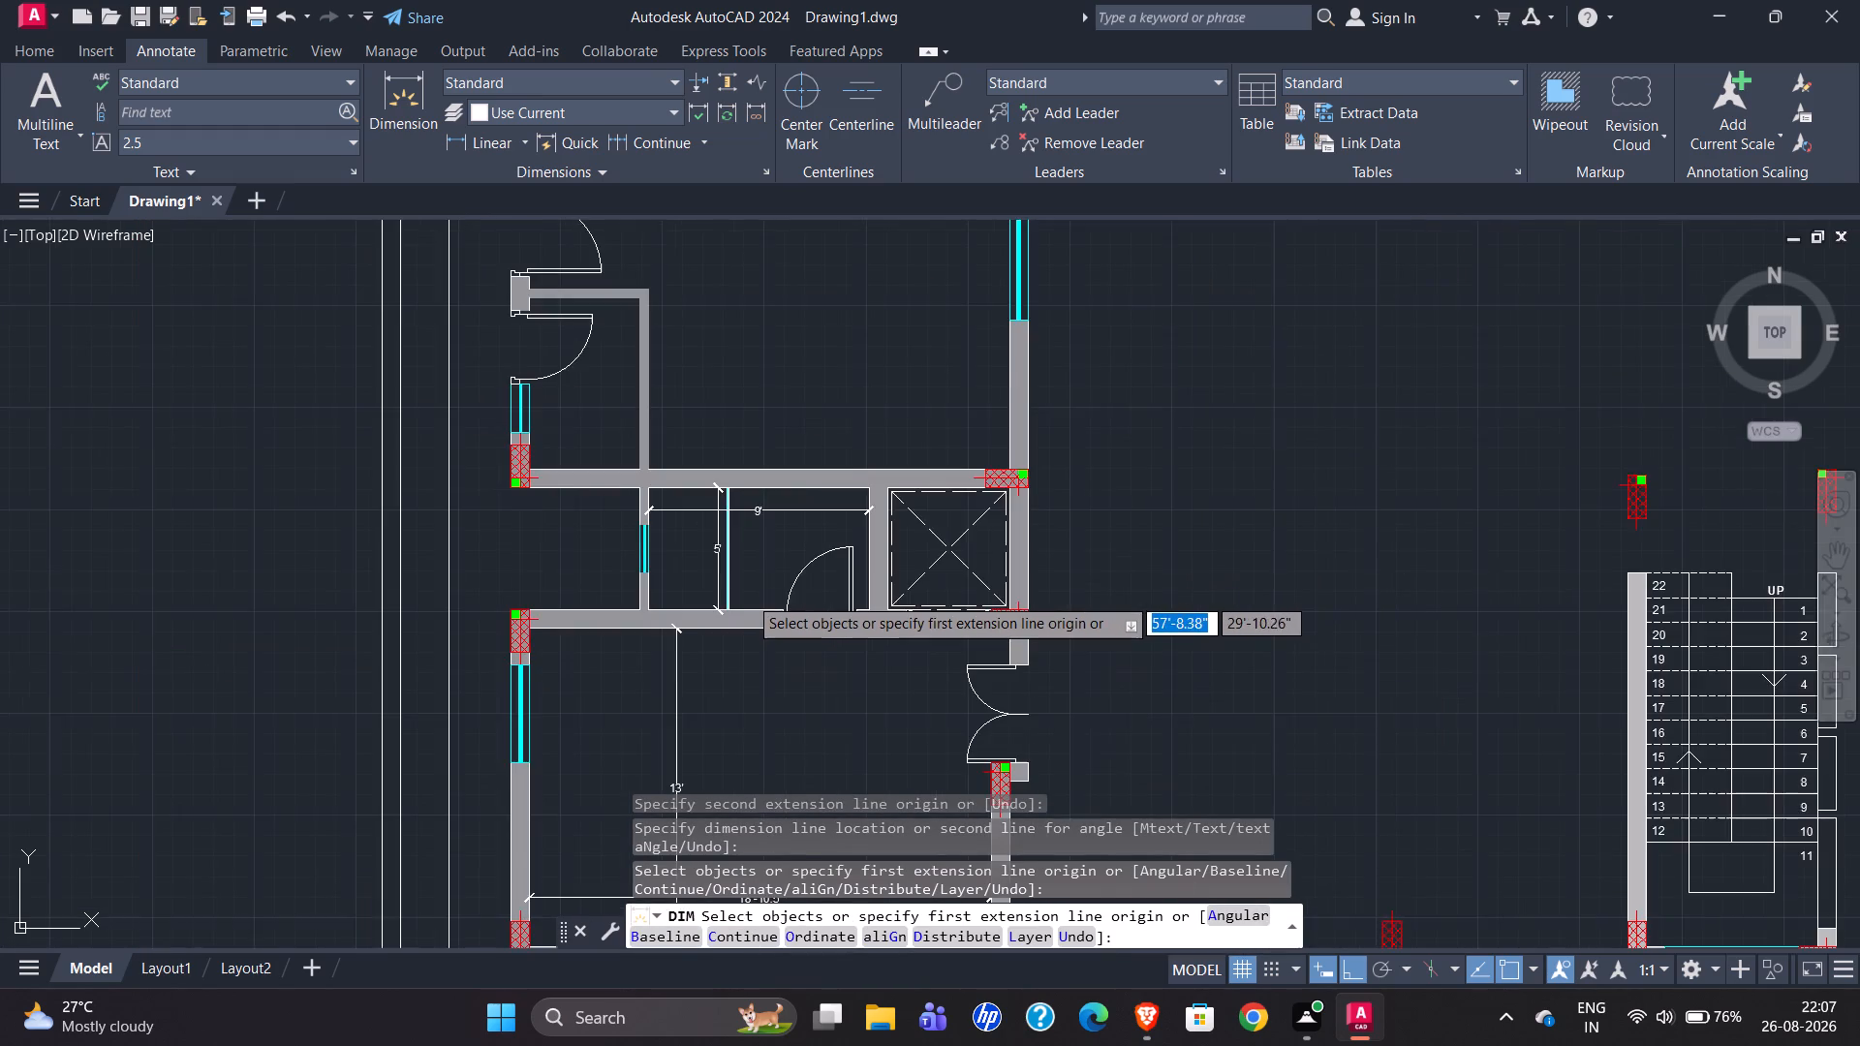
scroll(740, 608, down, 1)
scroll(758, 299, up, 2)
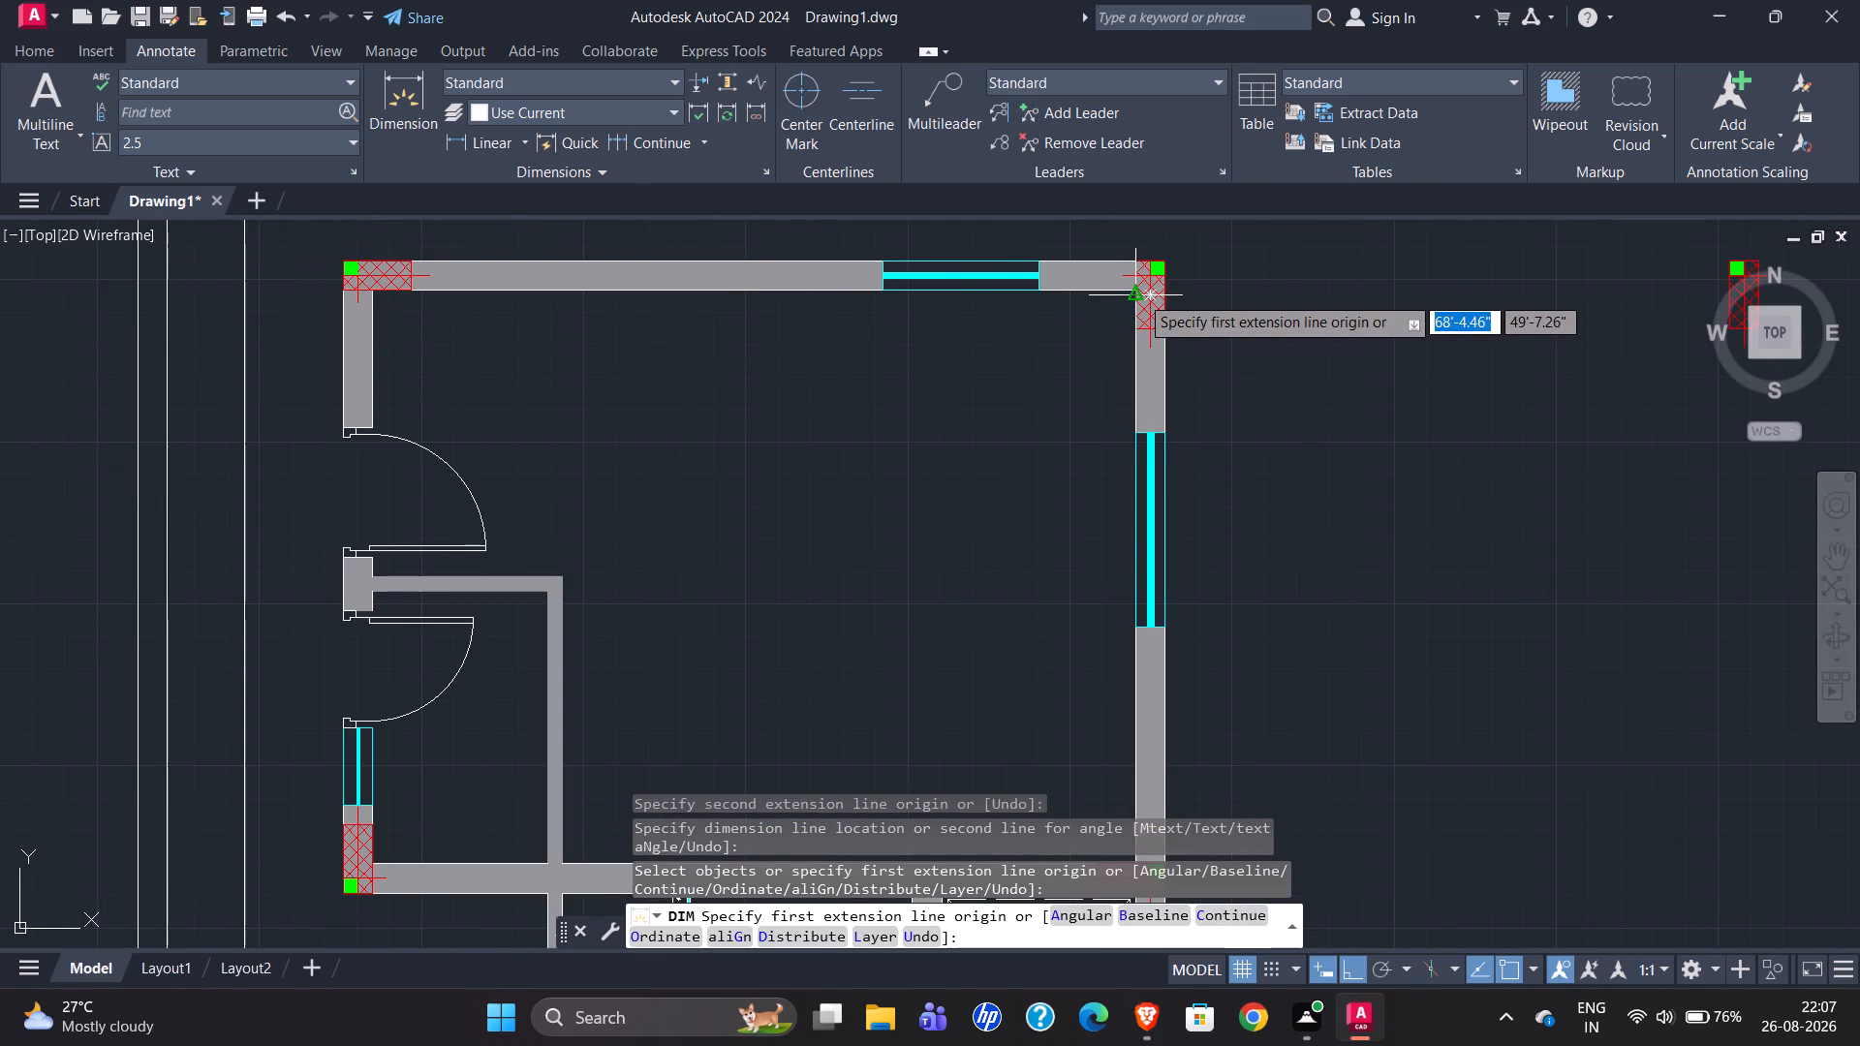
scroll(1137, 295, up, 4)
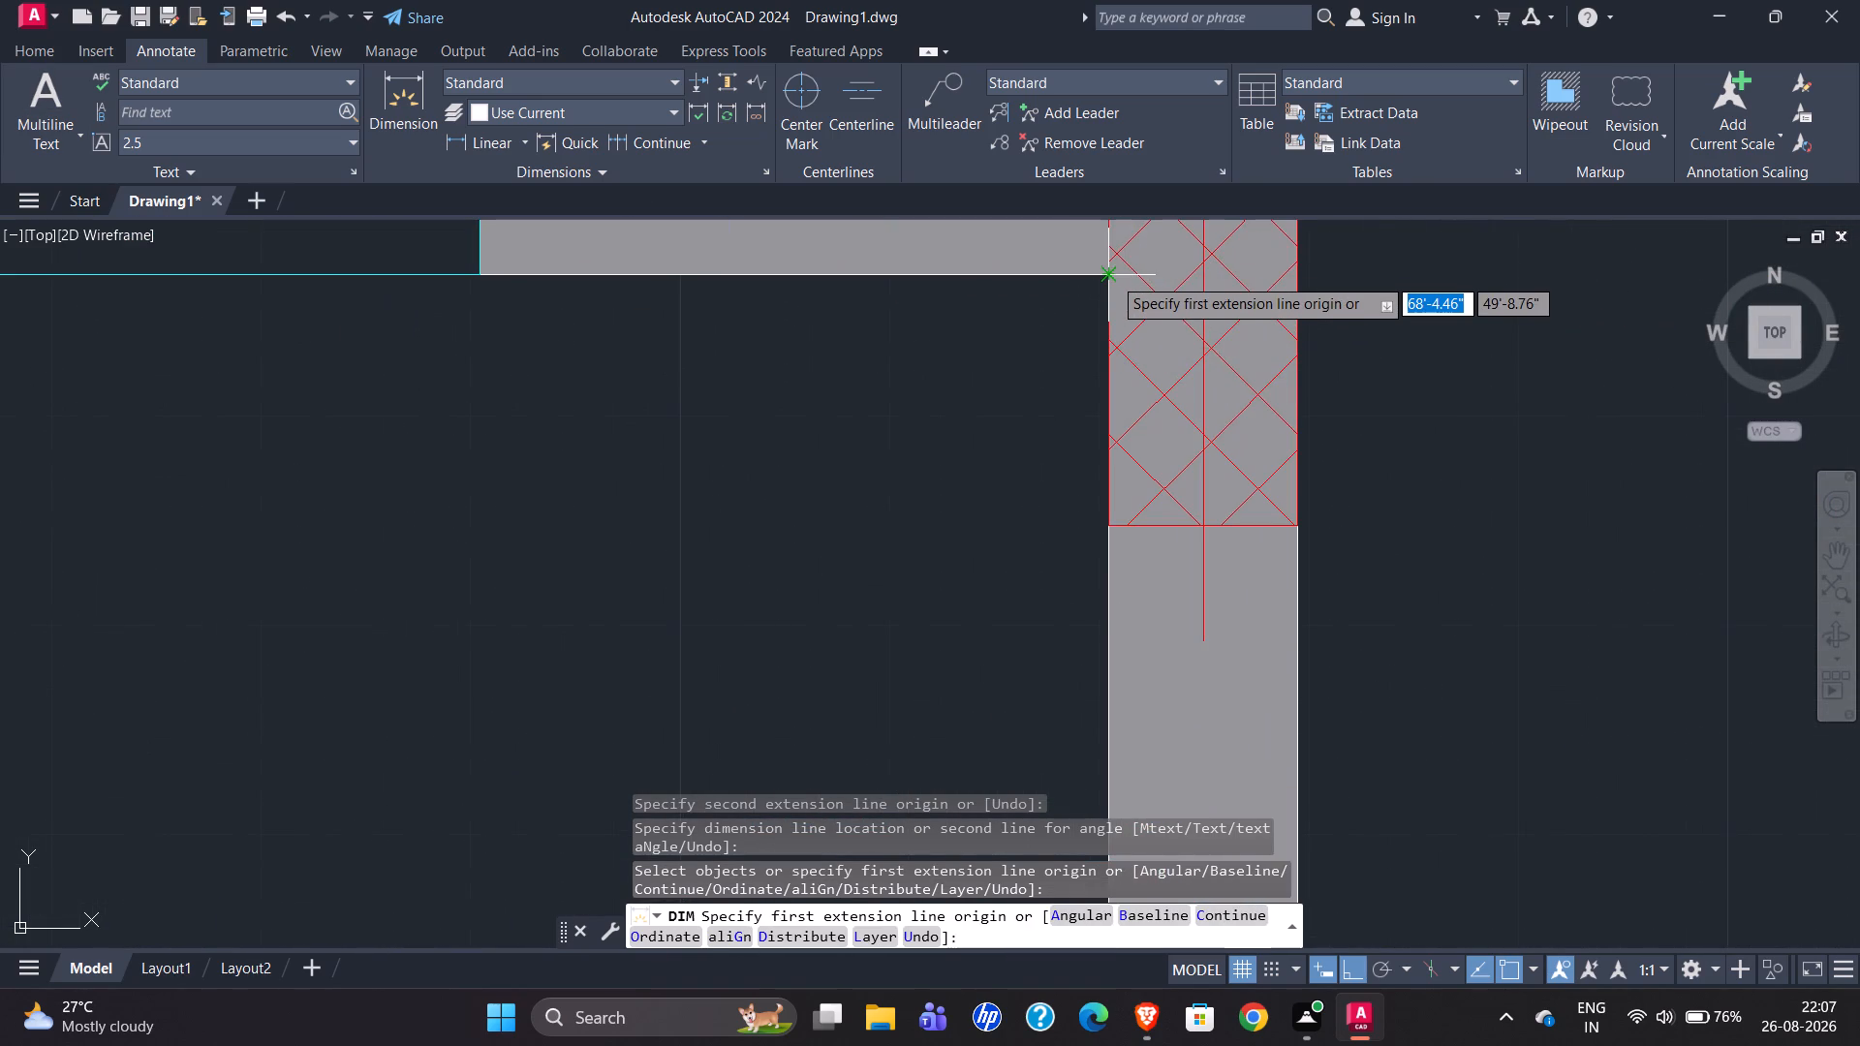
click(1112, 281)
scroll(940, 288, down, 5)
scroll(949, 703, up, 4)
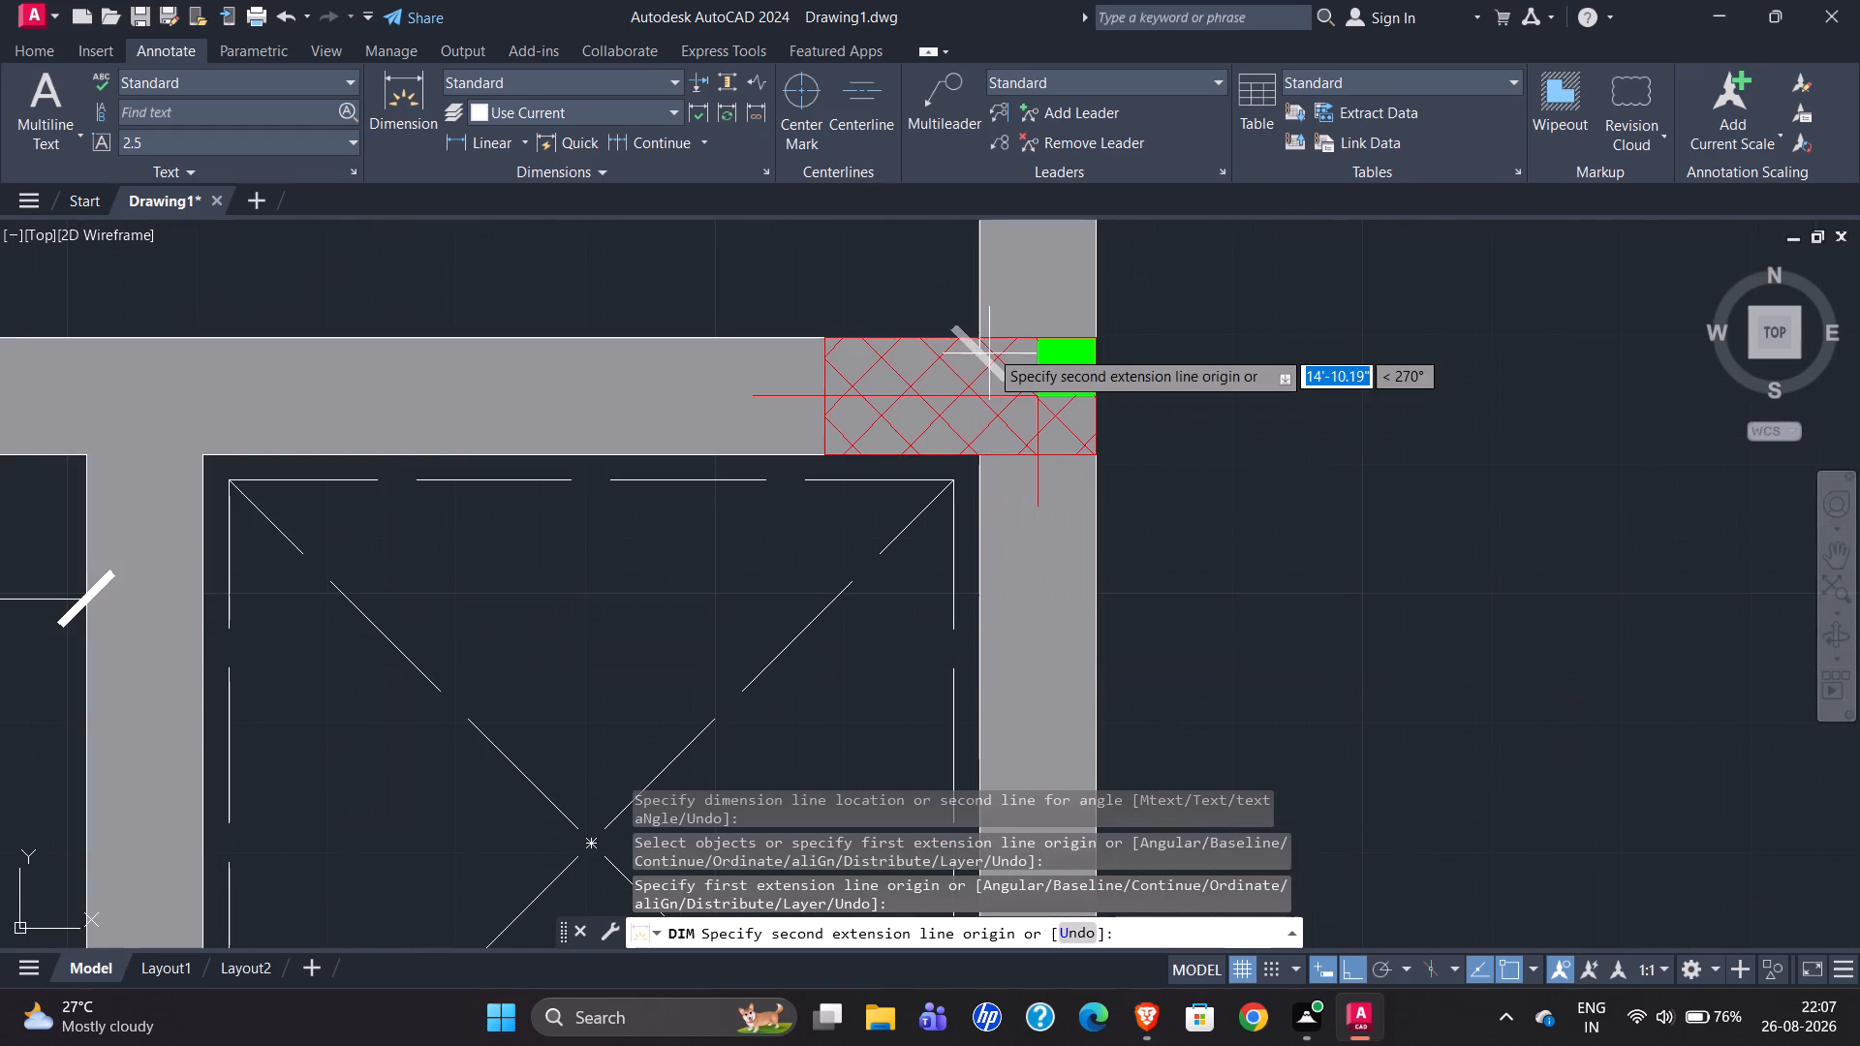
click(980, 334)
scroll(944, 556, down, 3)
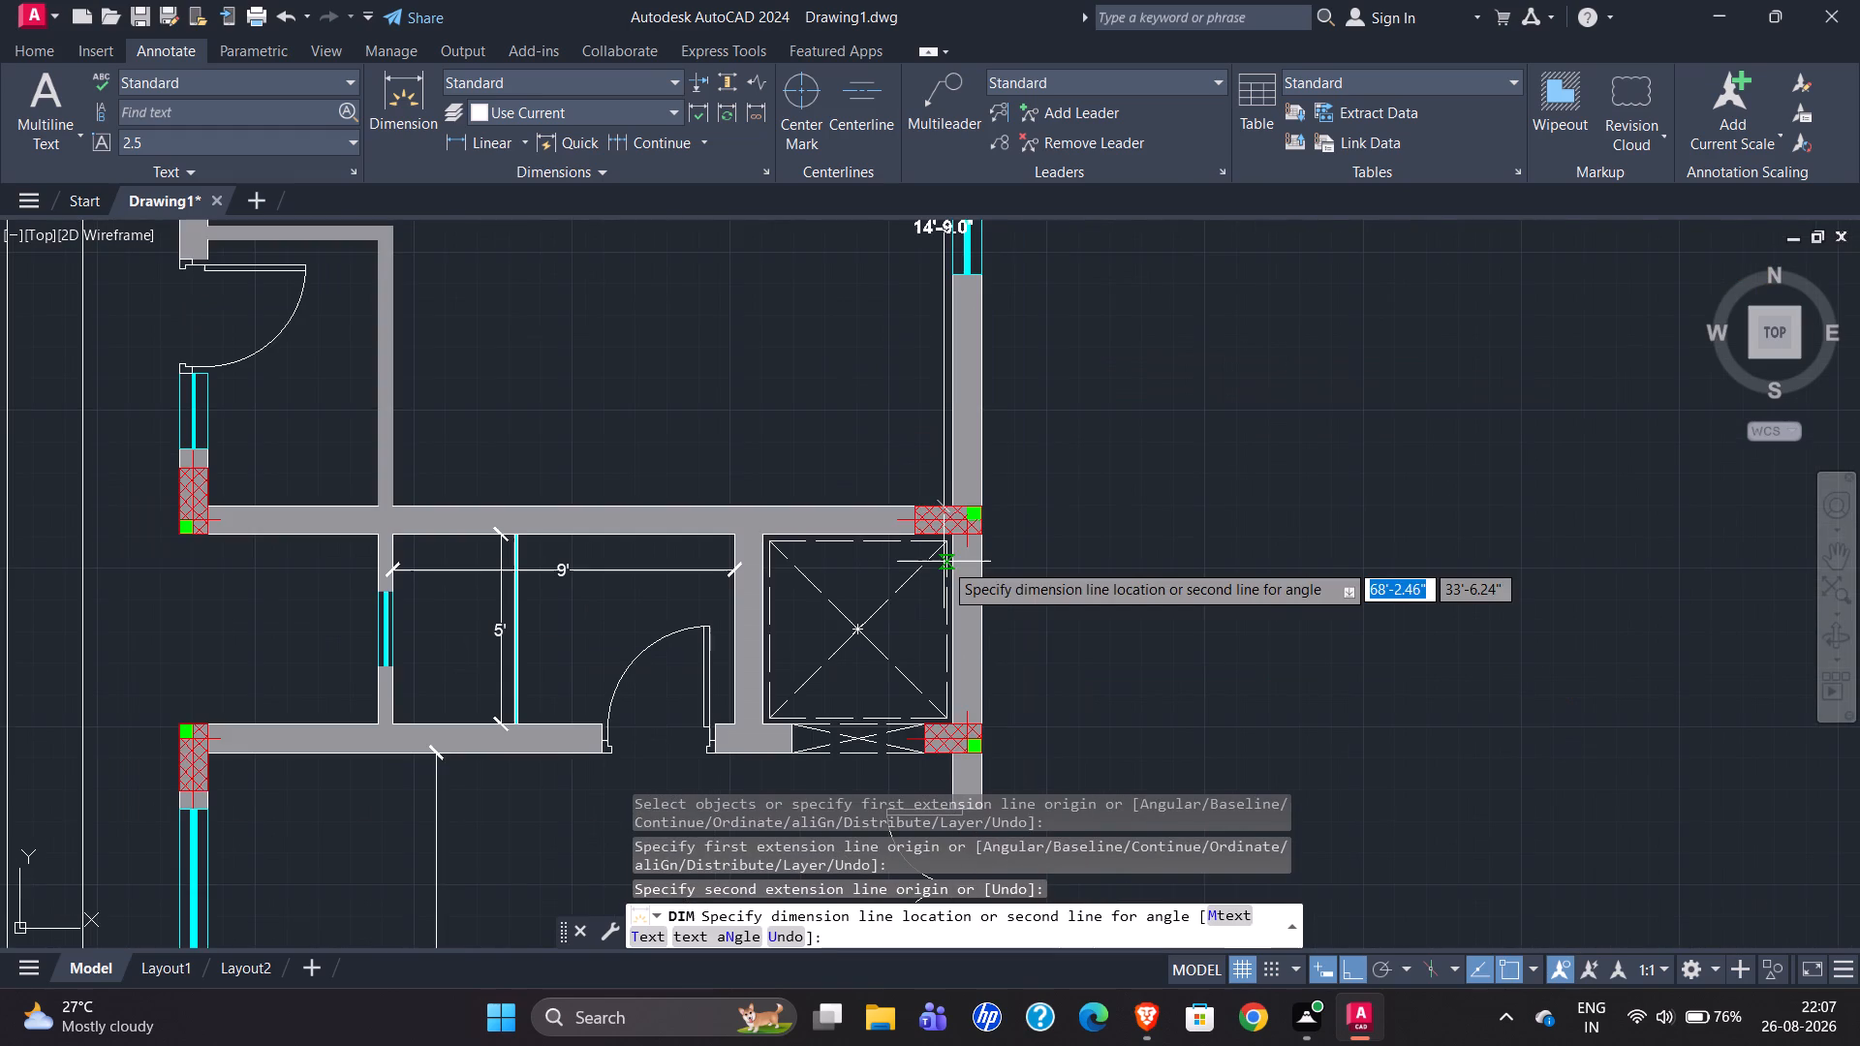
scroll(891, 359, down, 1)
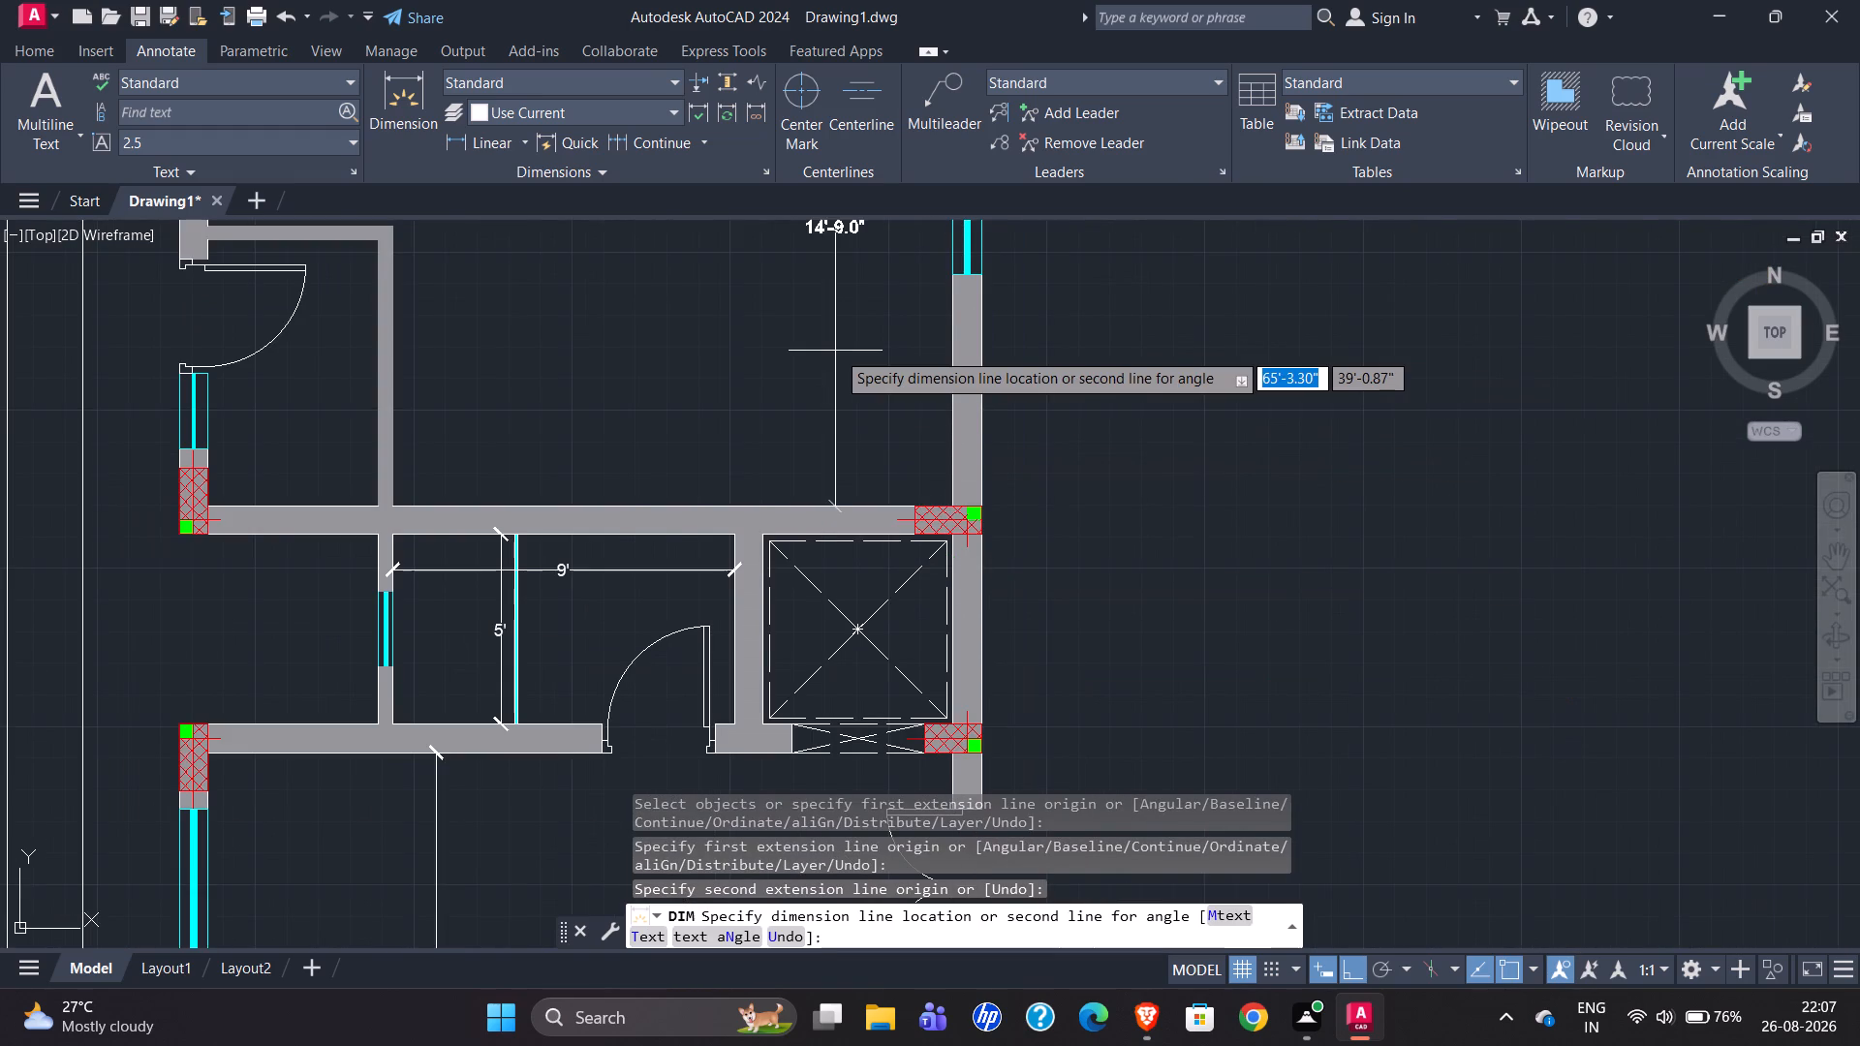
scroll(905, 361, down, 1)
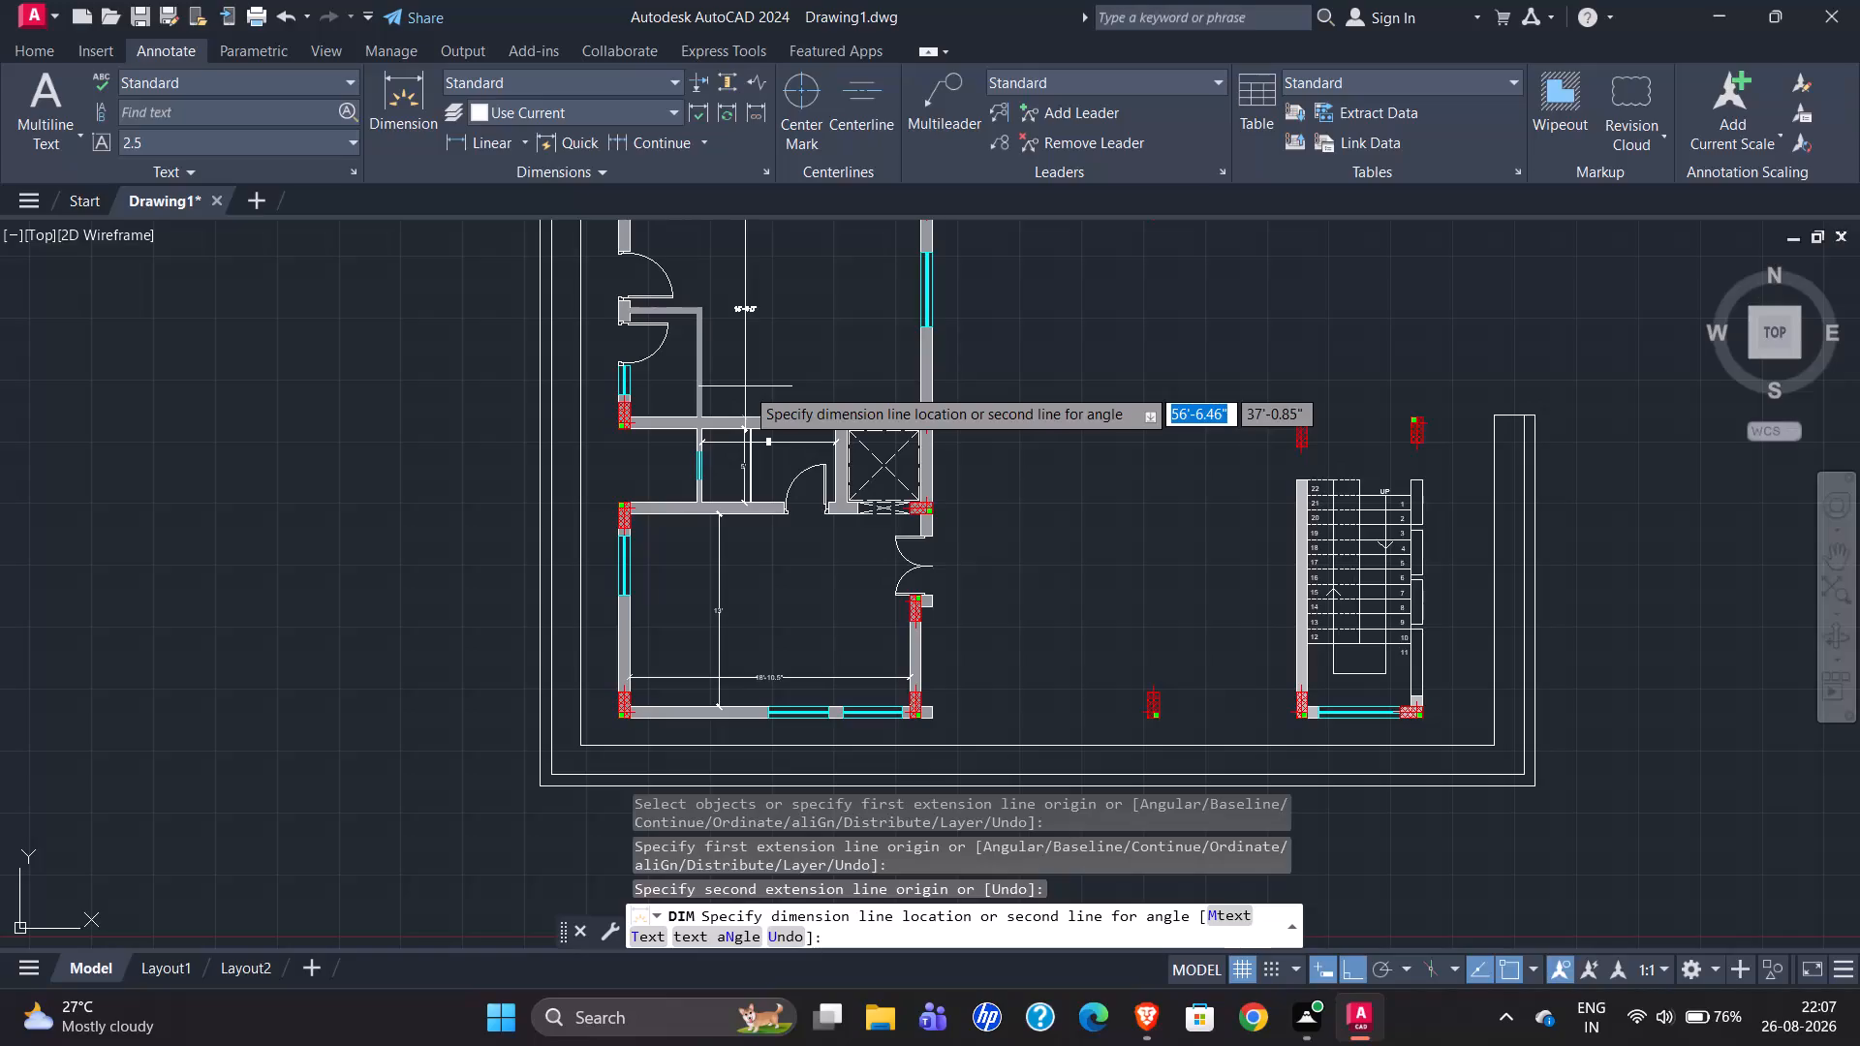
scroll(741, 415, up, 5)
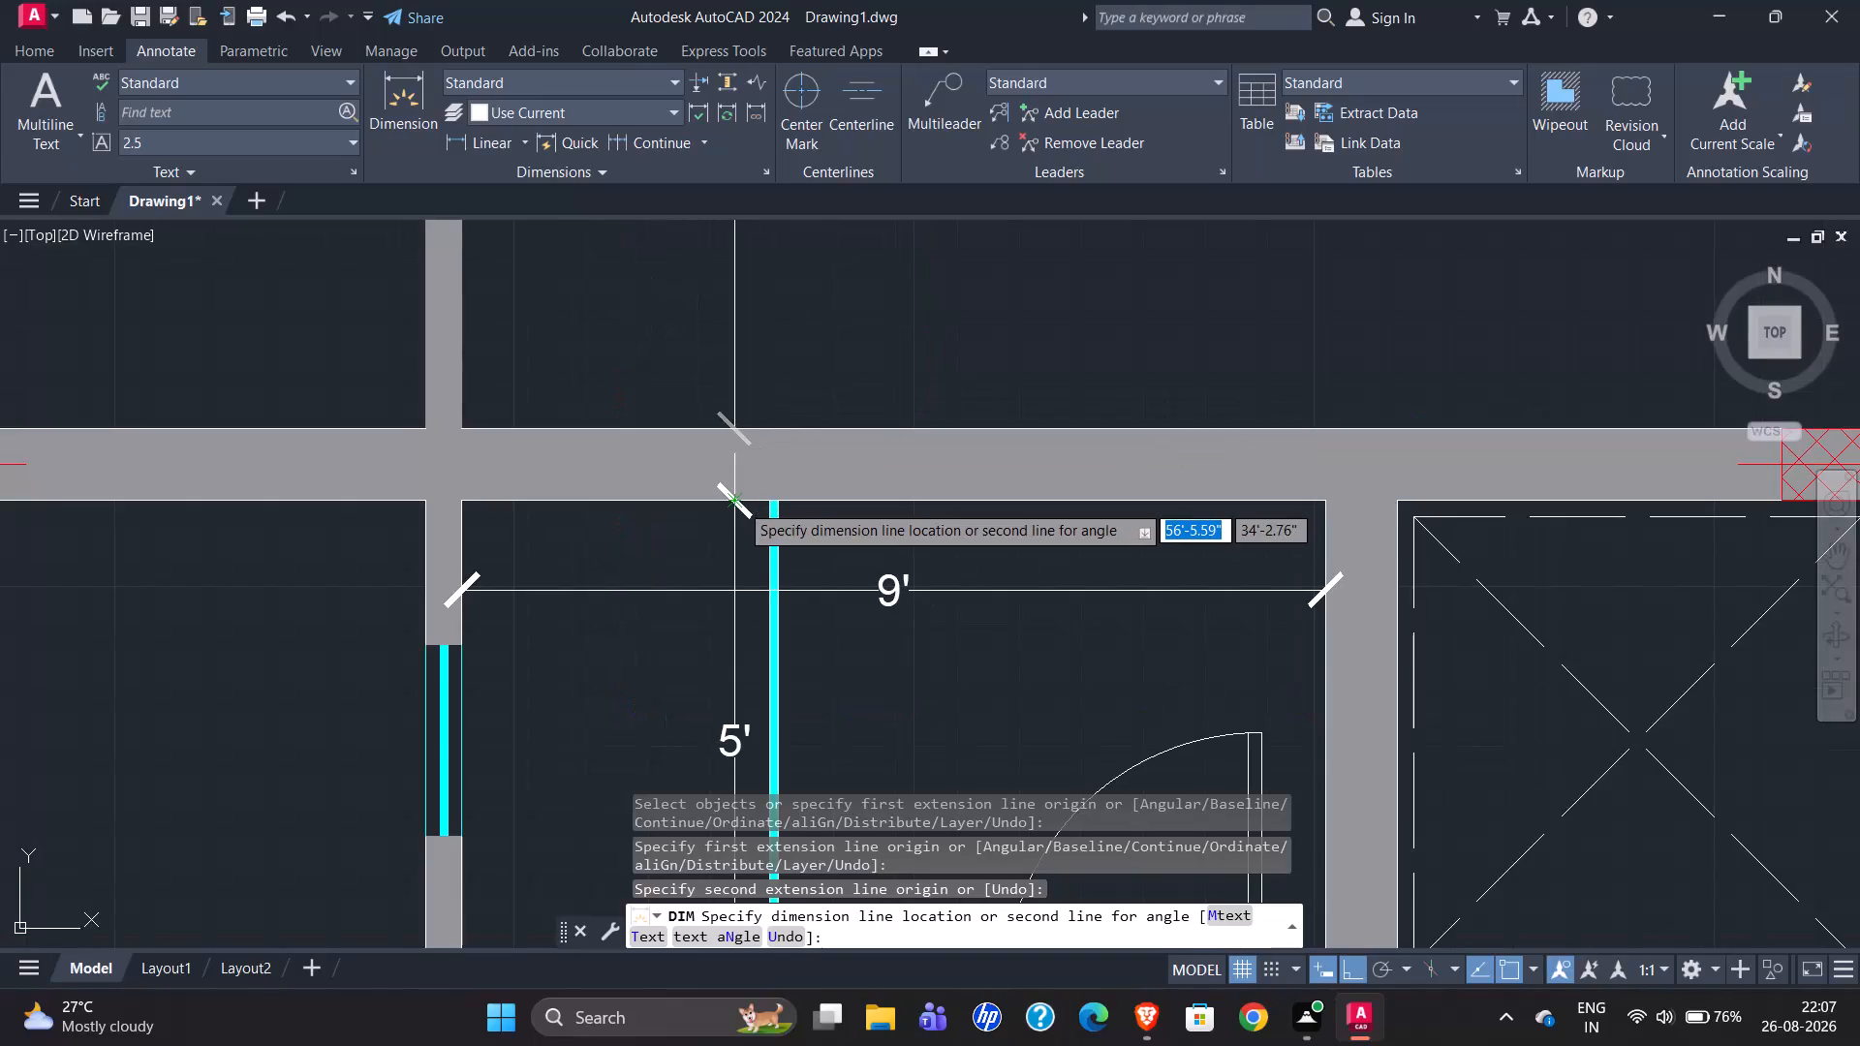
click(739, 503)
Check the servant room's horizontal and vertical dimensions in the reference plan.
scroll(740, 374, down, 3)
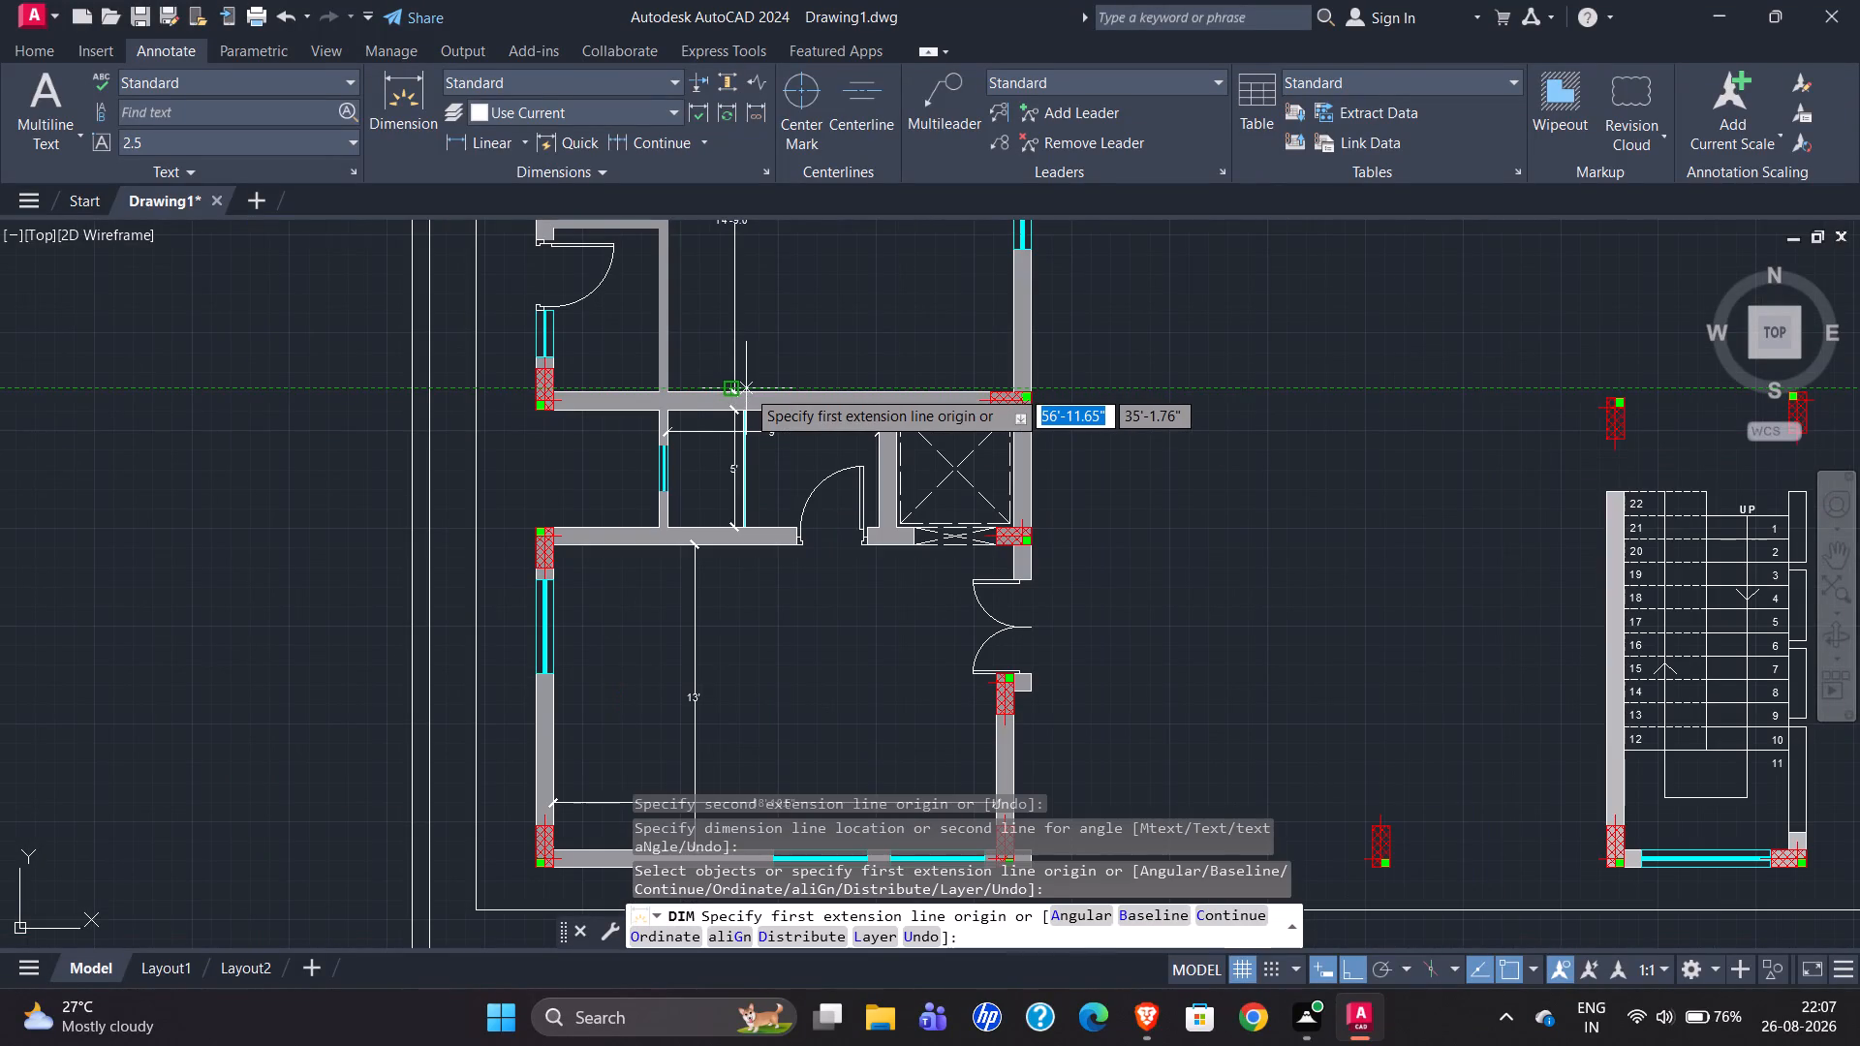
scroll(746, 388, down, 1)
scroll(730, 559, down, 1)
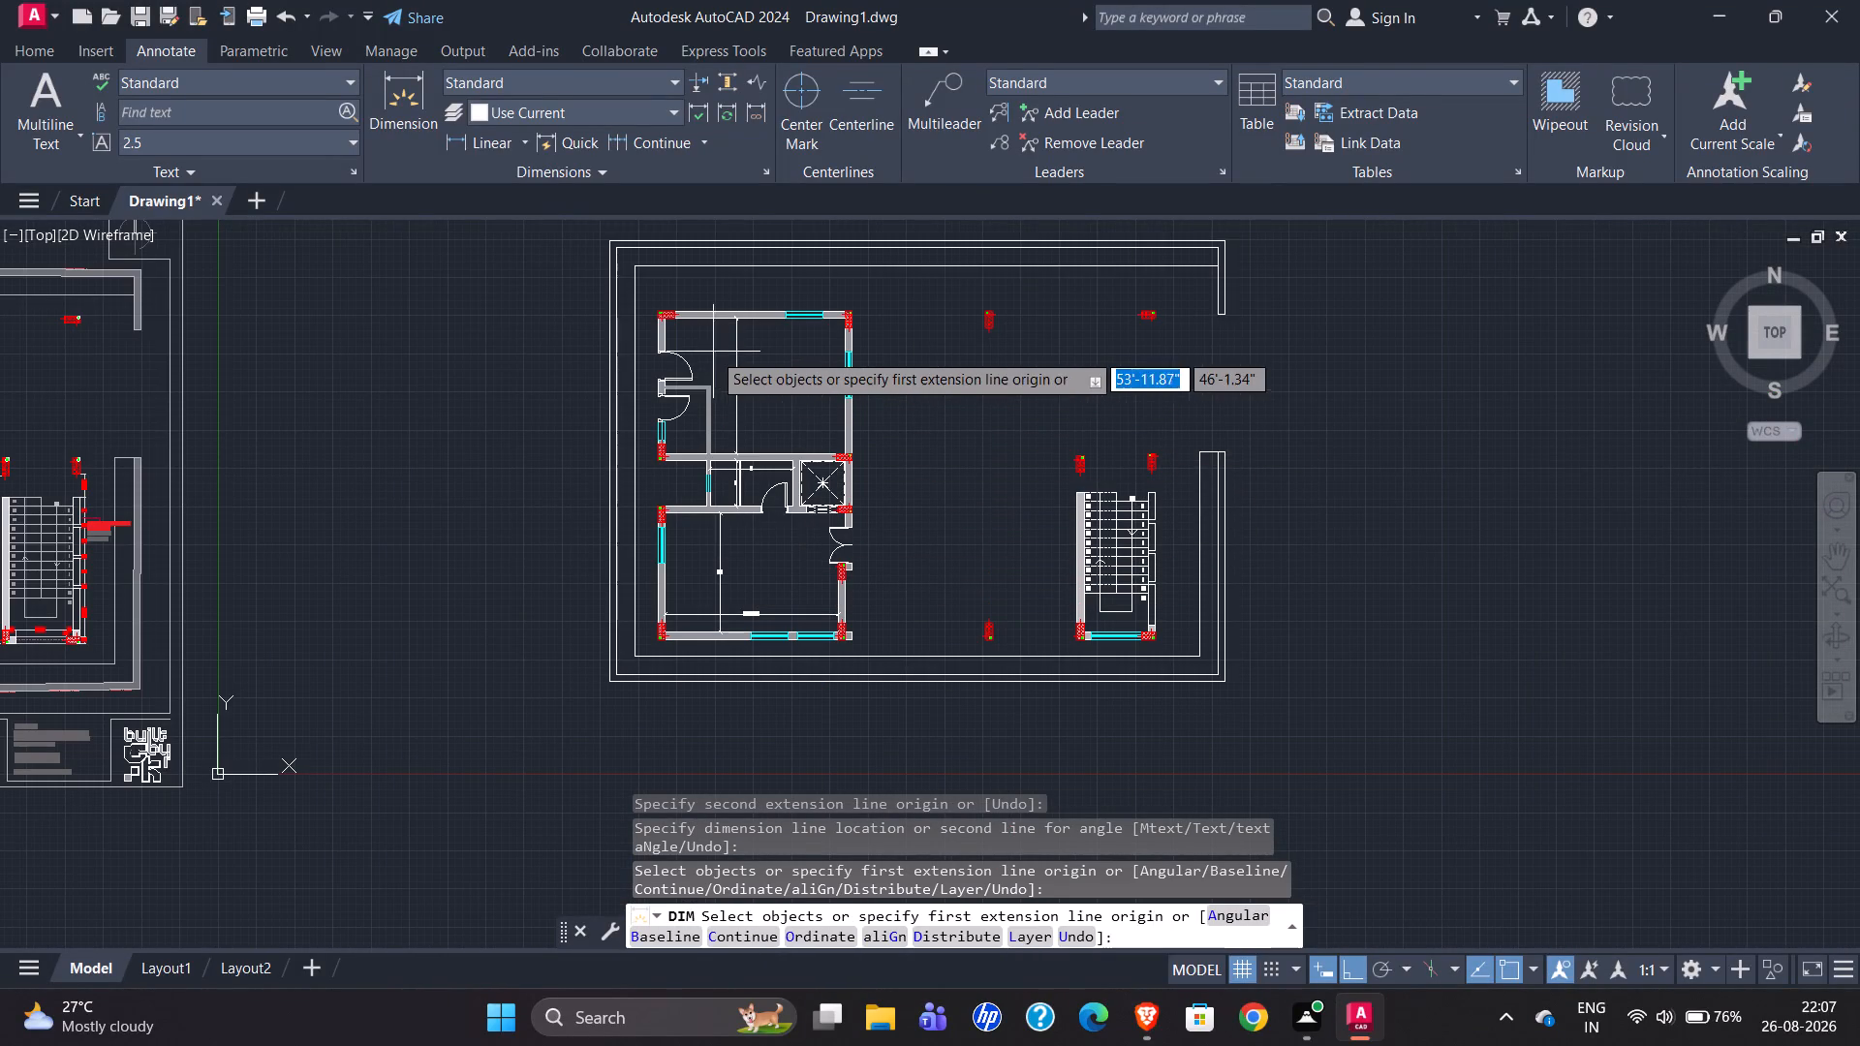
scroll(841, 466, down, 1)
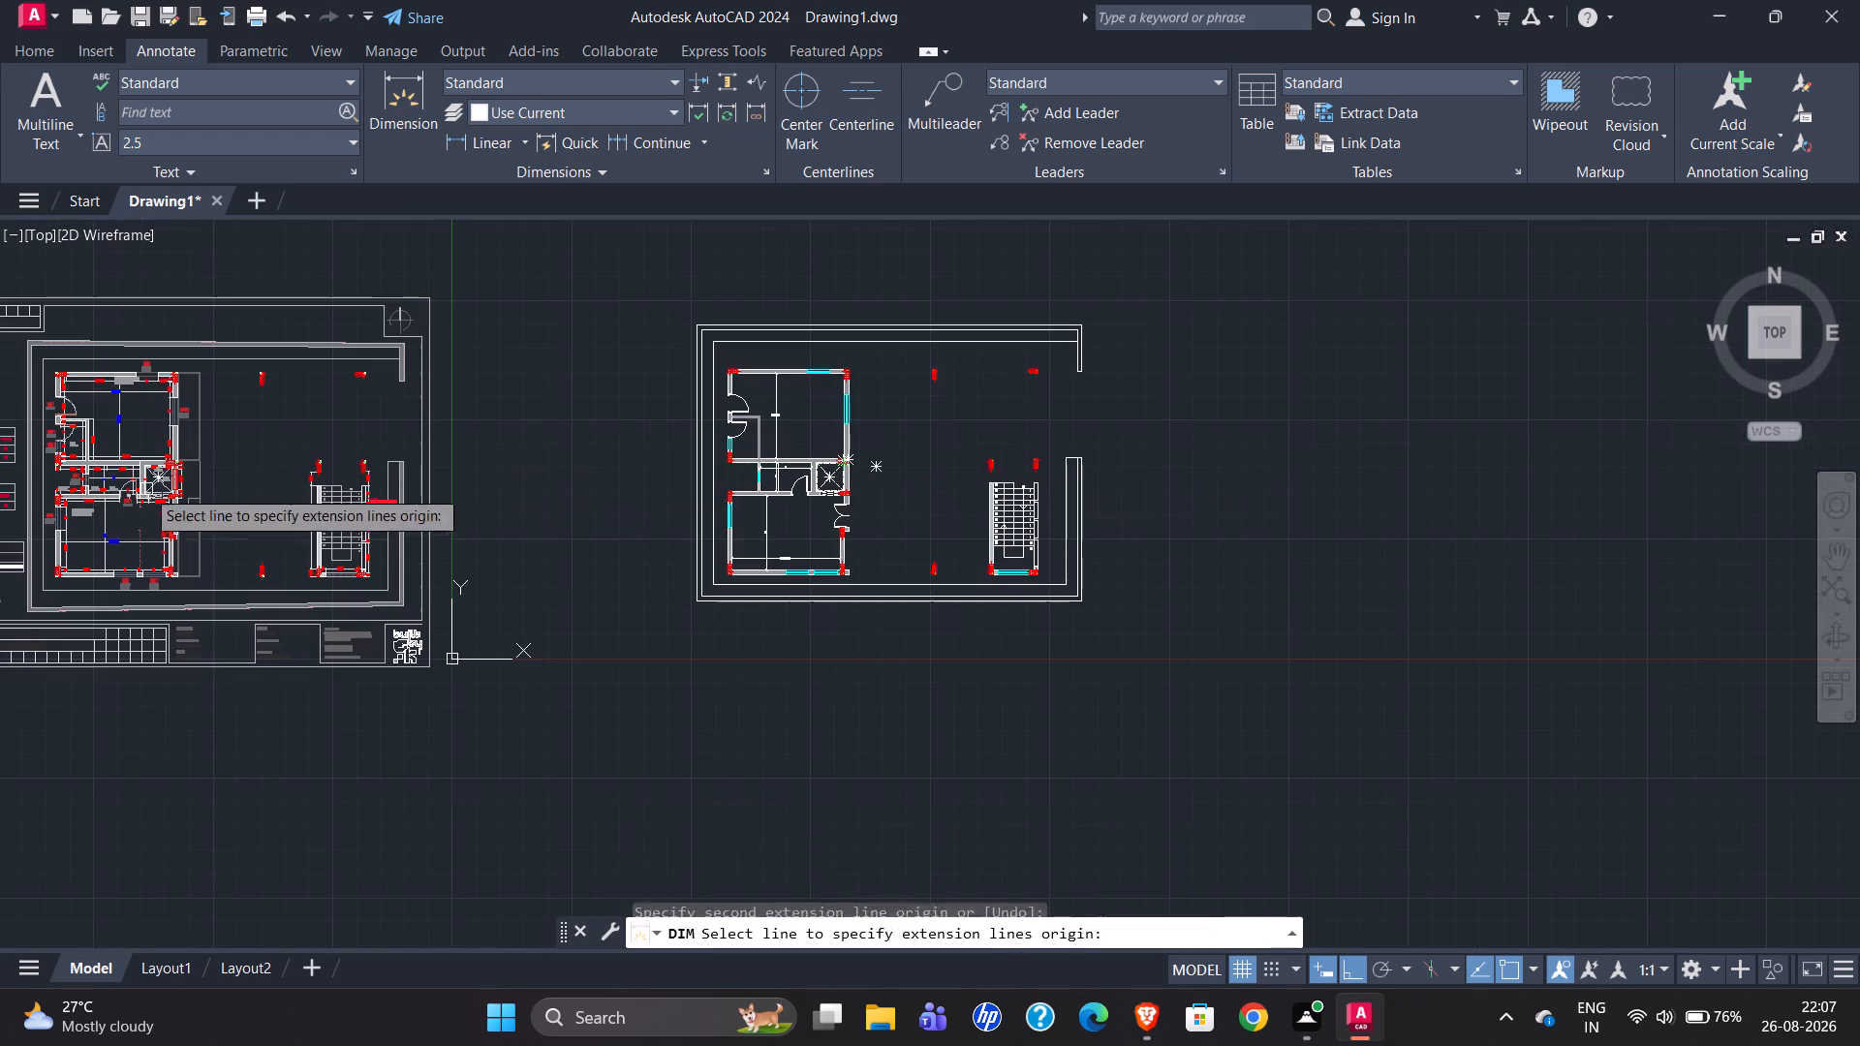
scroll(93, 424, up, 4)
scroll(310, 471, down, 2)
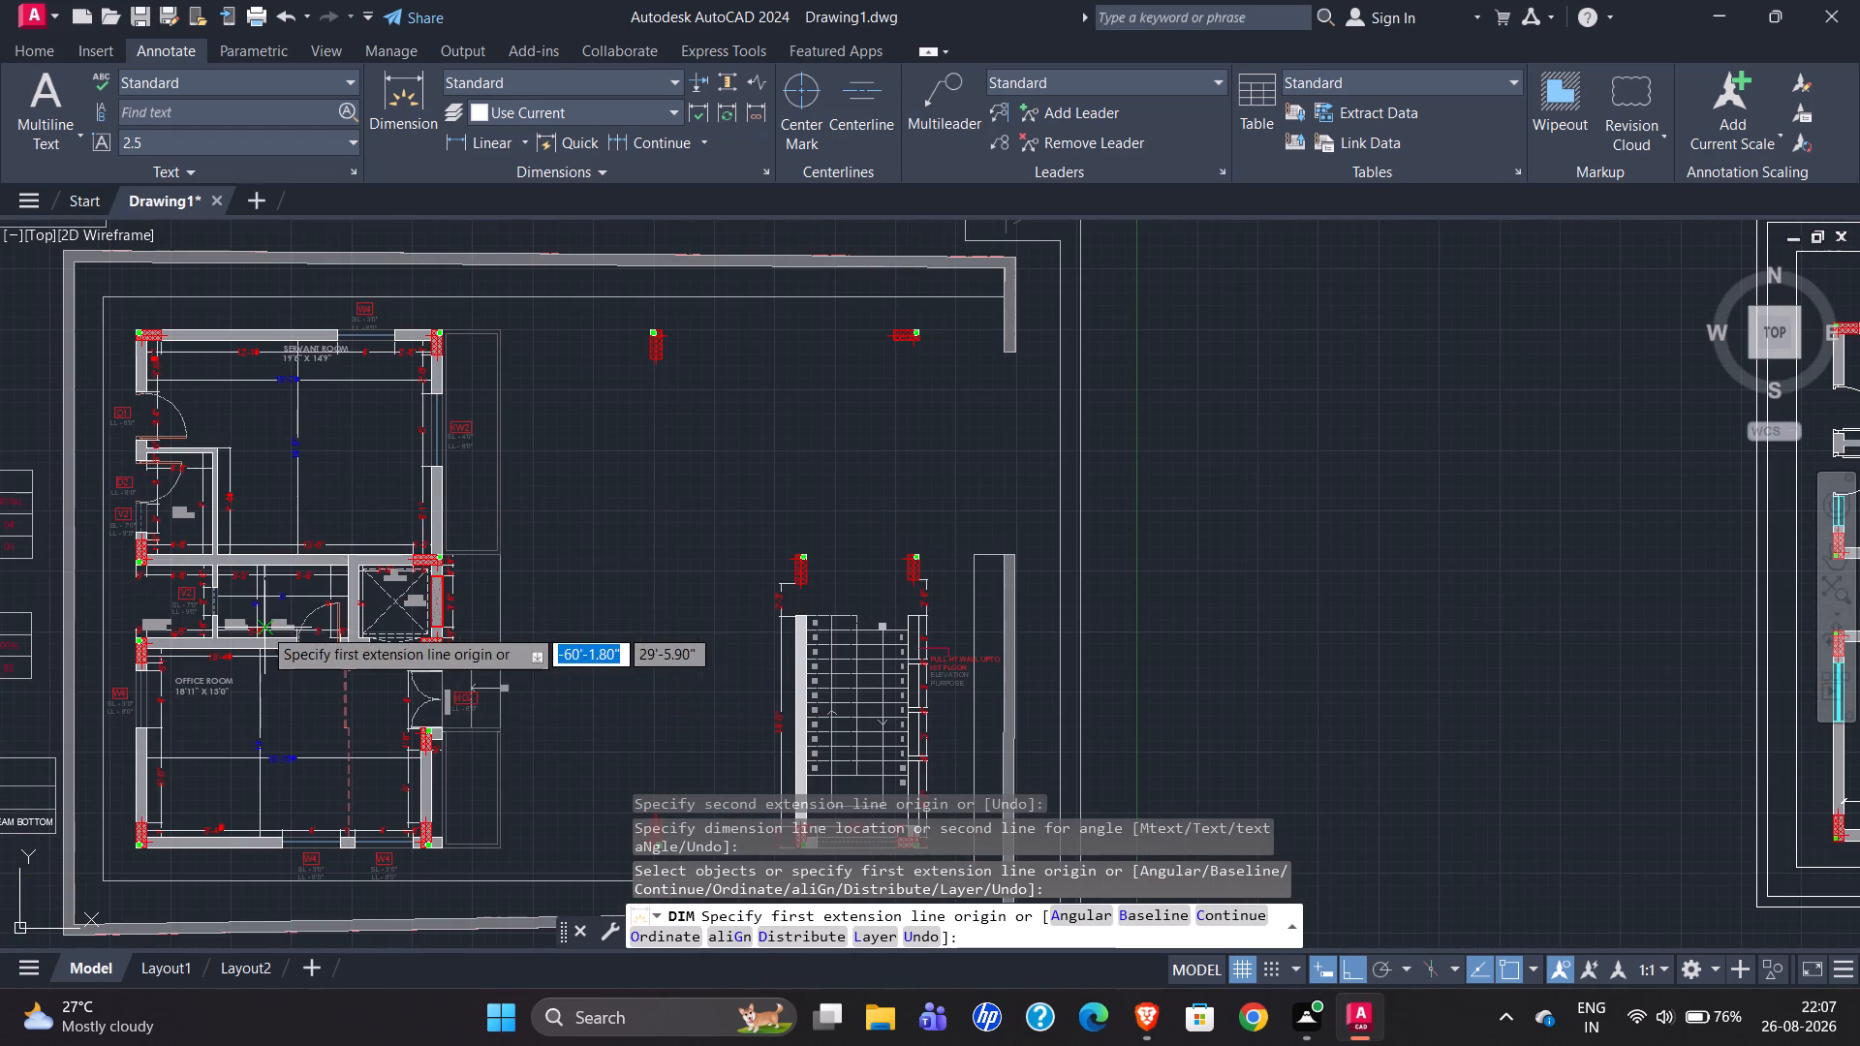
scroll(256, 621, up, 3)
scroll(255, 613, down, 2)
scroll(316, 337, up, 3)
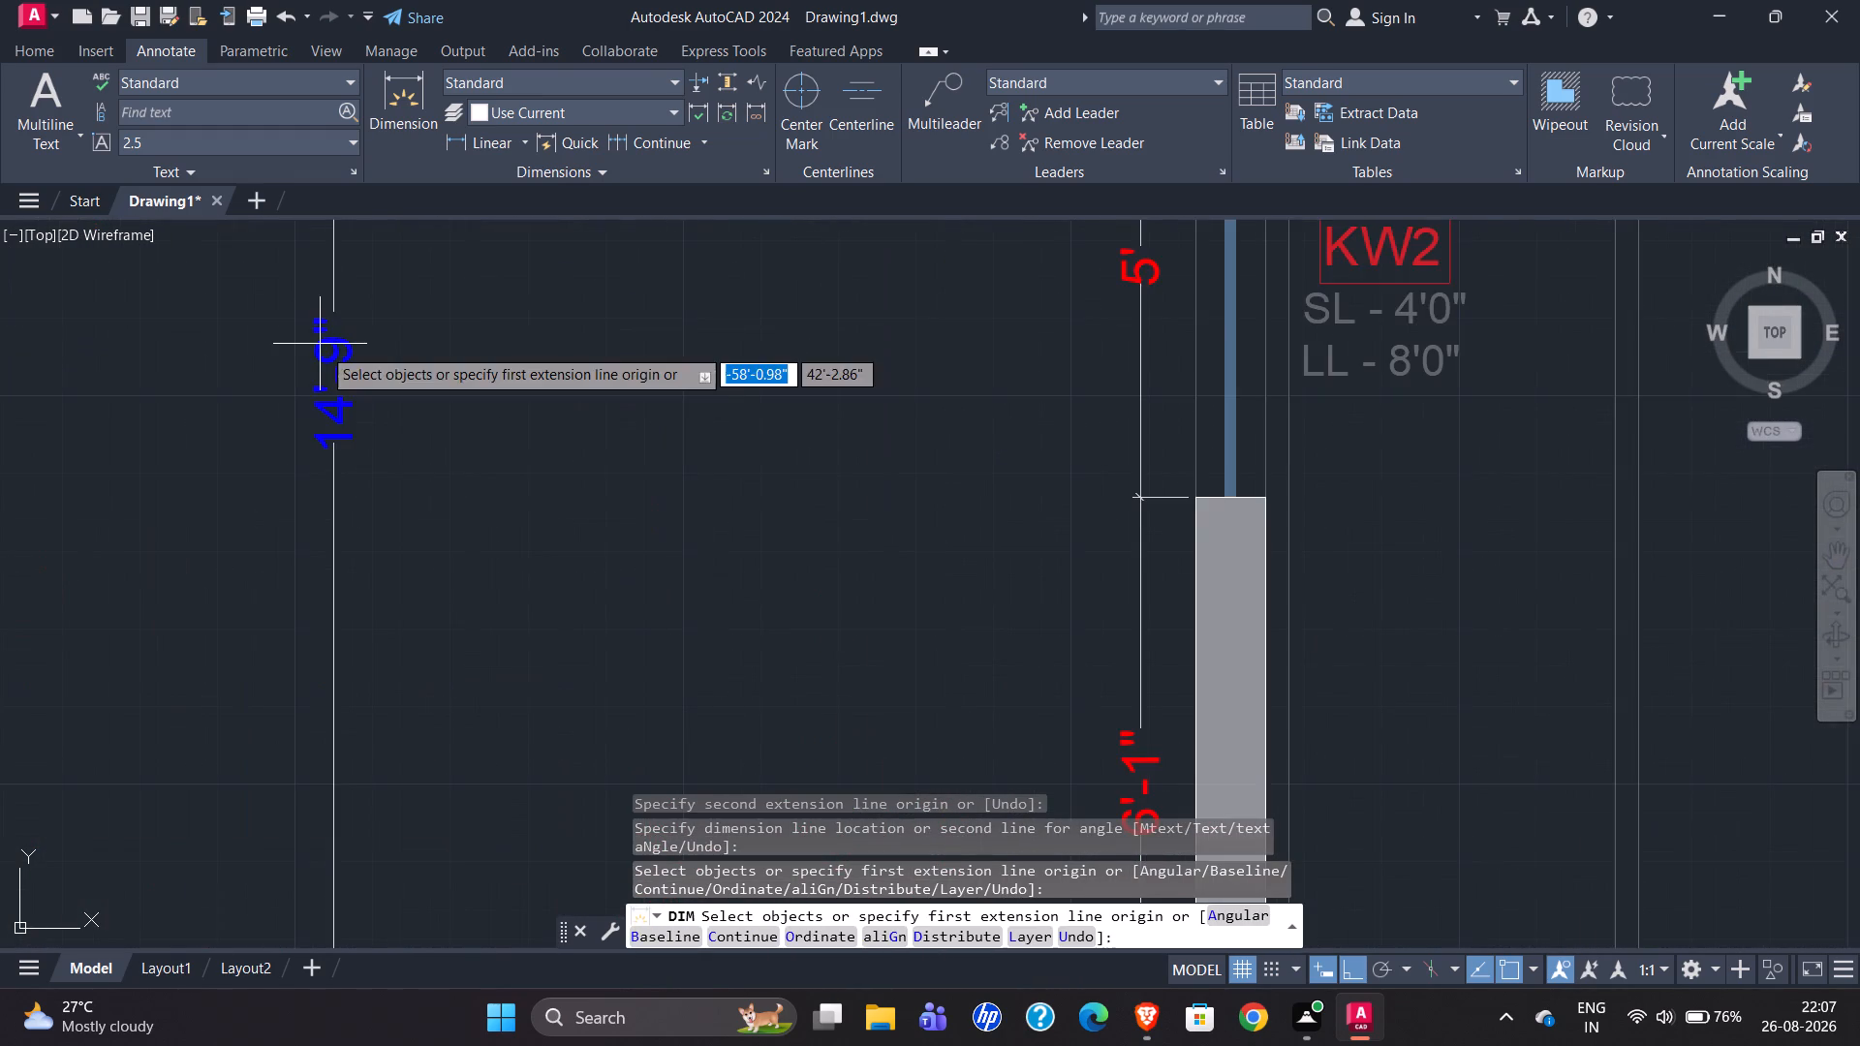
scroll(448, 480, down, 3)
scroll(387, 384, up, 4)
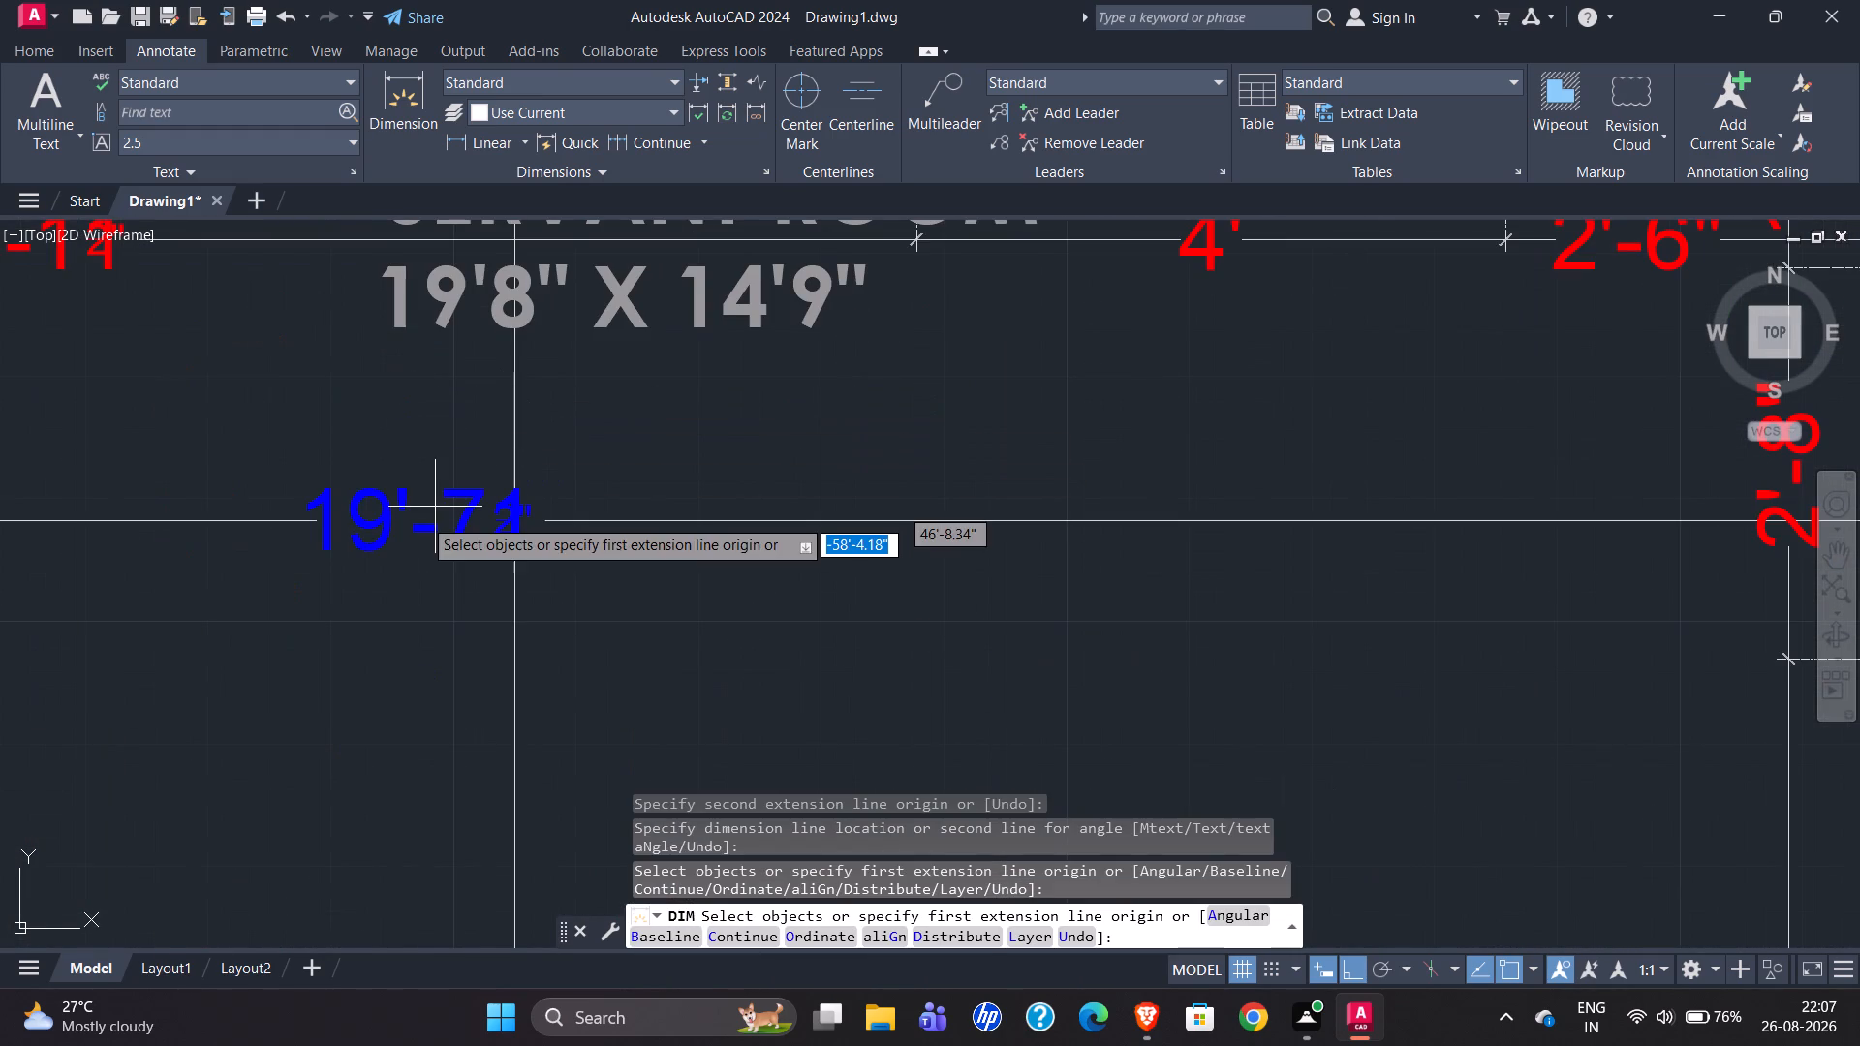
scroll(186, 540, down, 6)
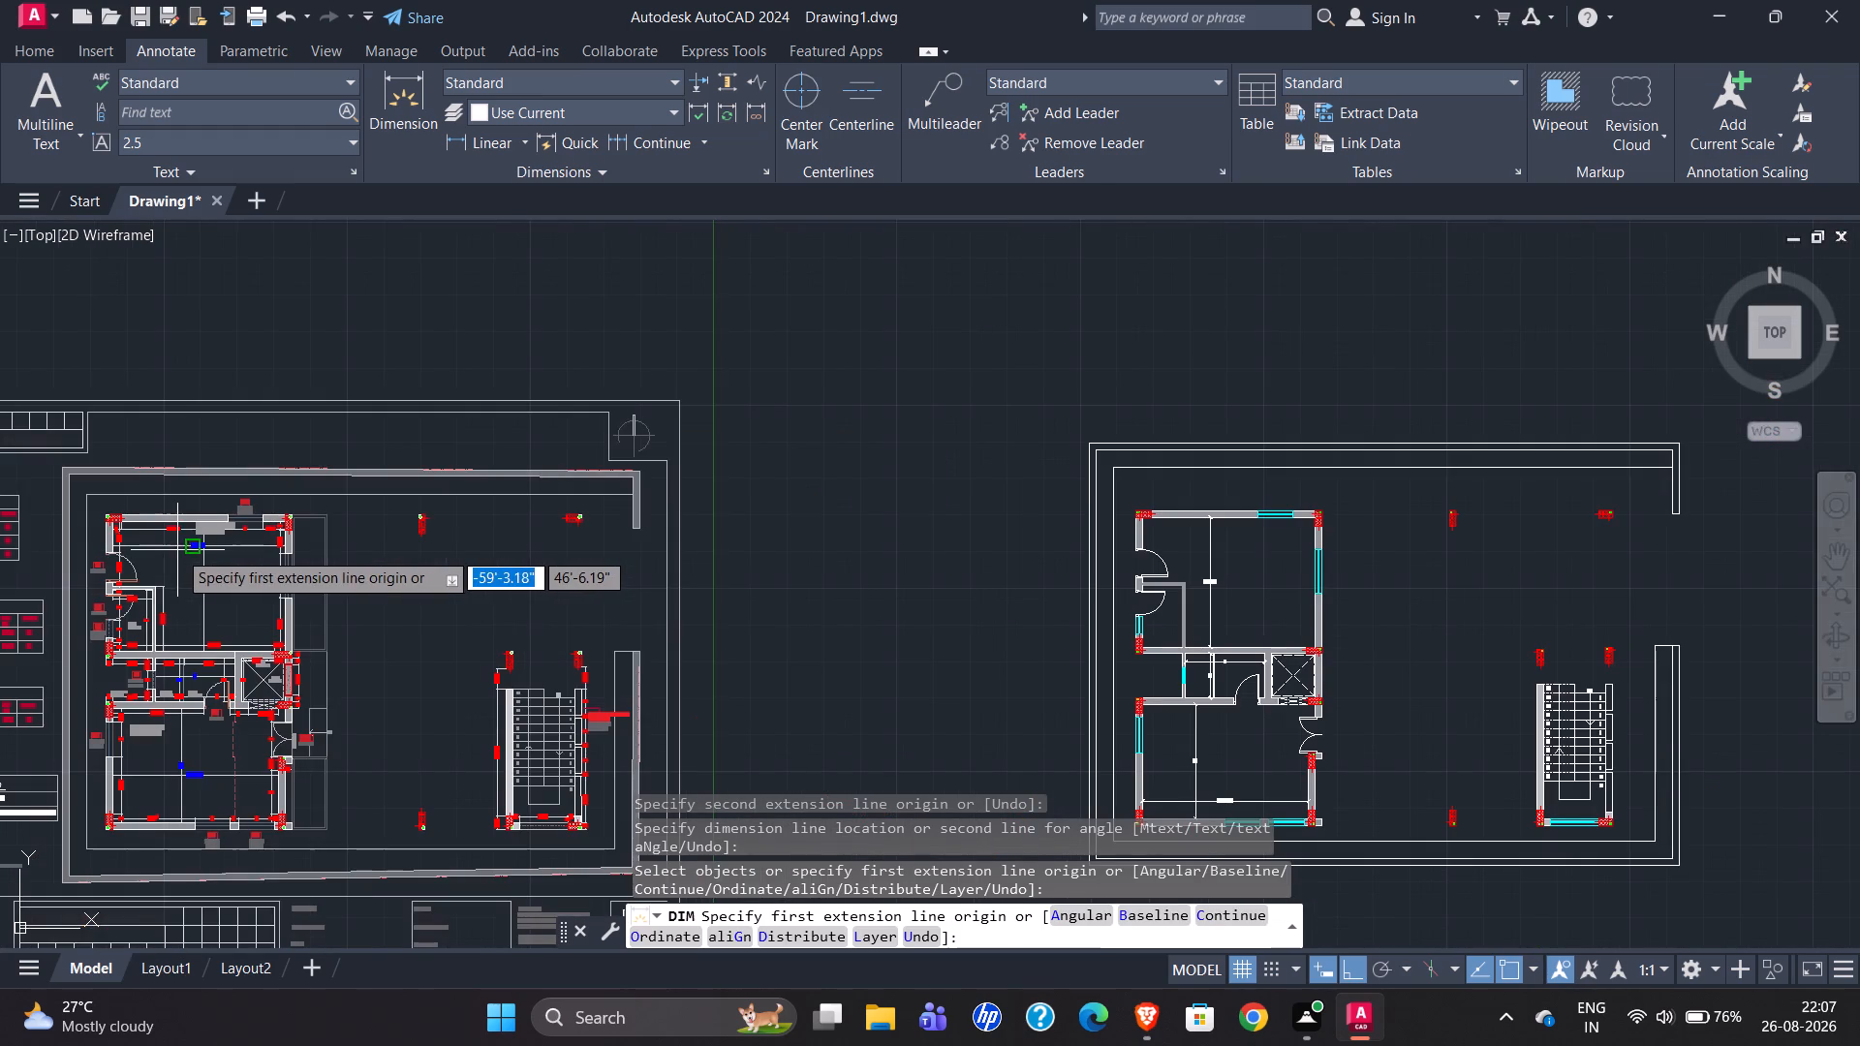
Dimension the servant room's clear width between its side walls' inner faces, placing it just below the top wall.
scroll(1317, 523, up, 4)
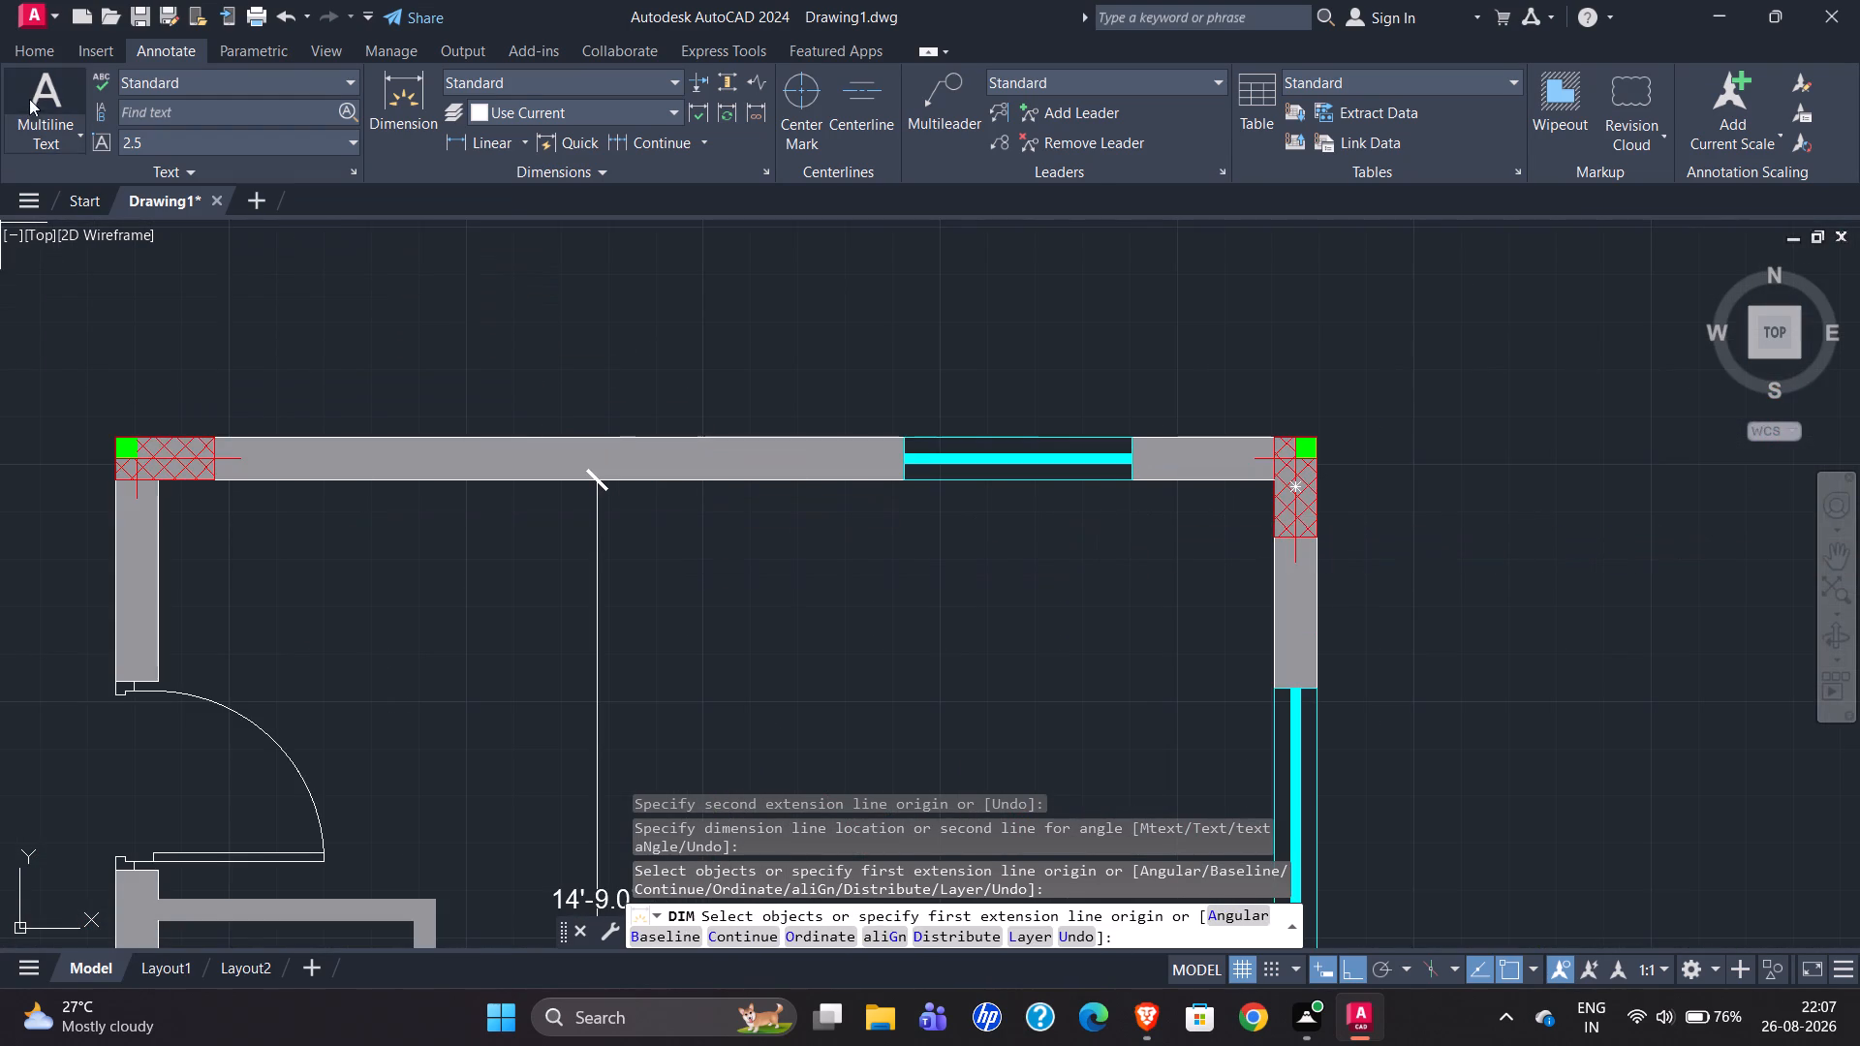
scroll(158, 477, up, 4)
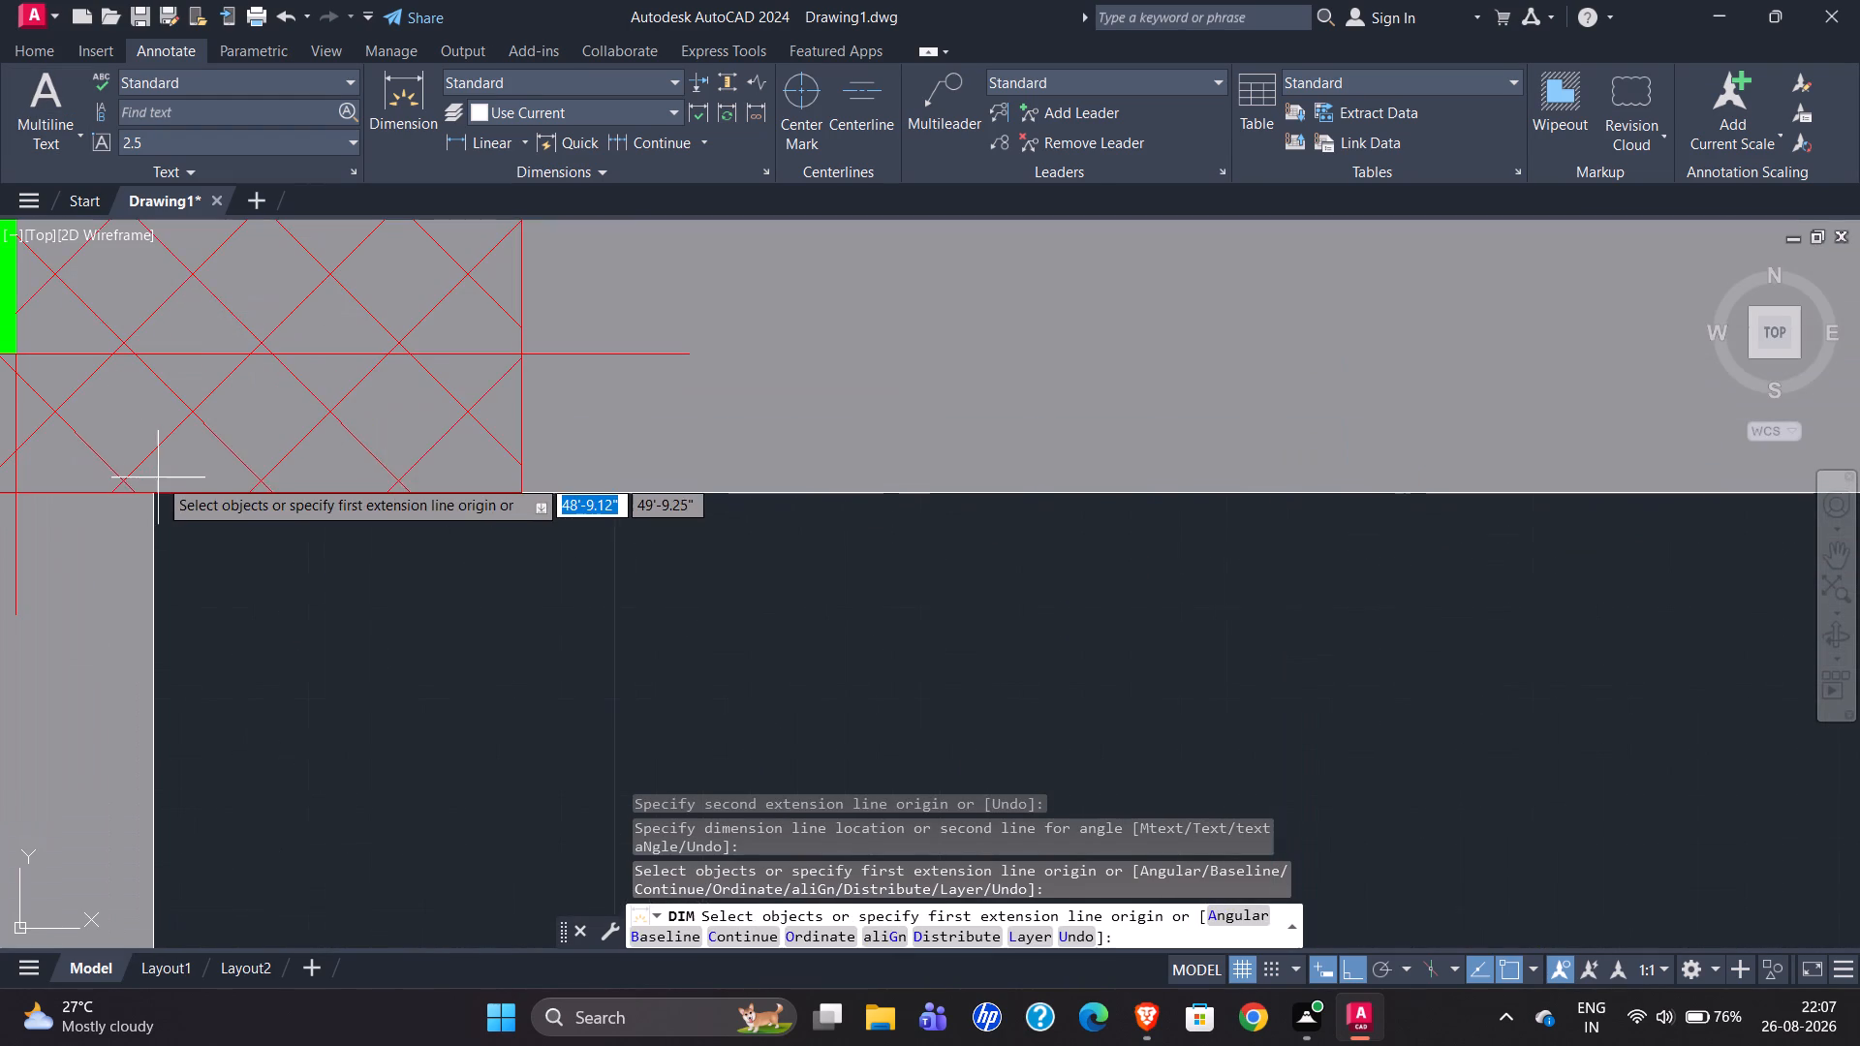
click(151, 490)
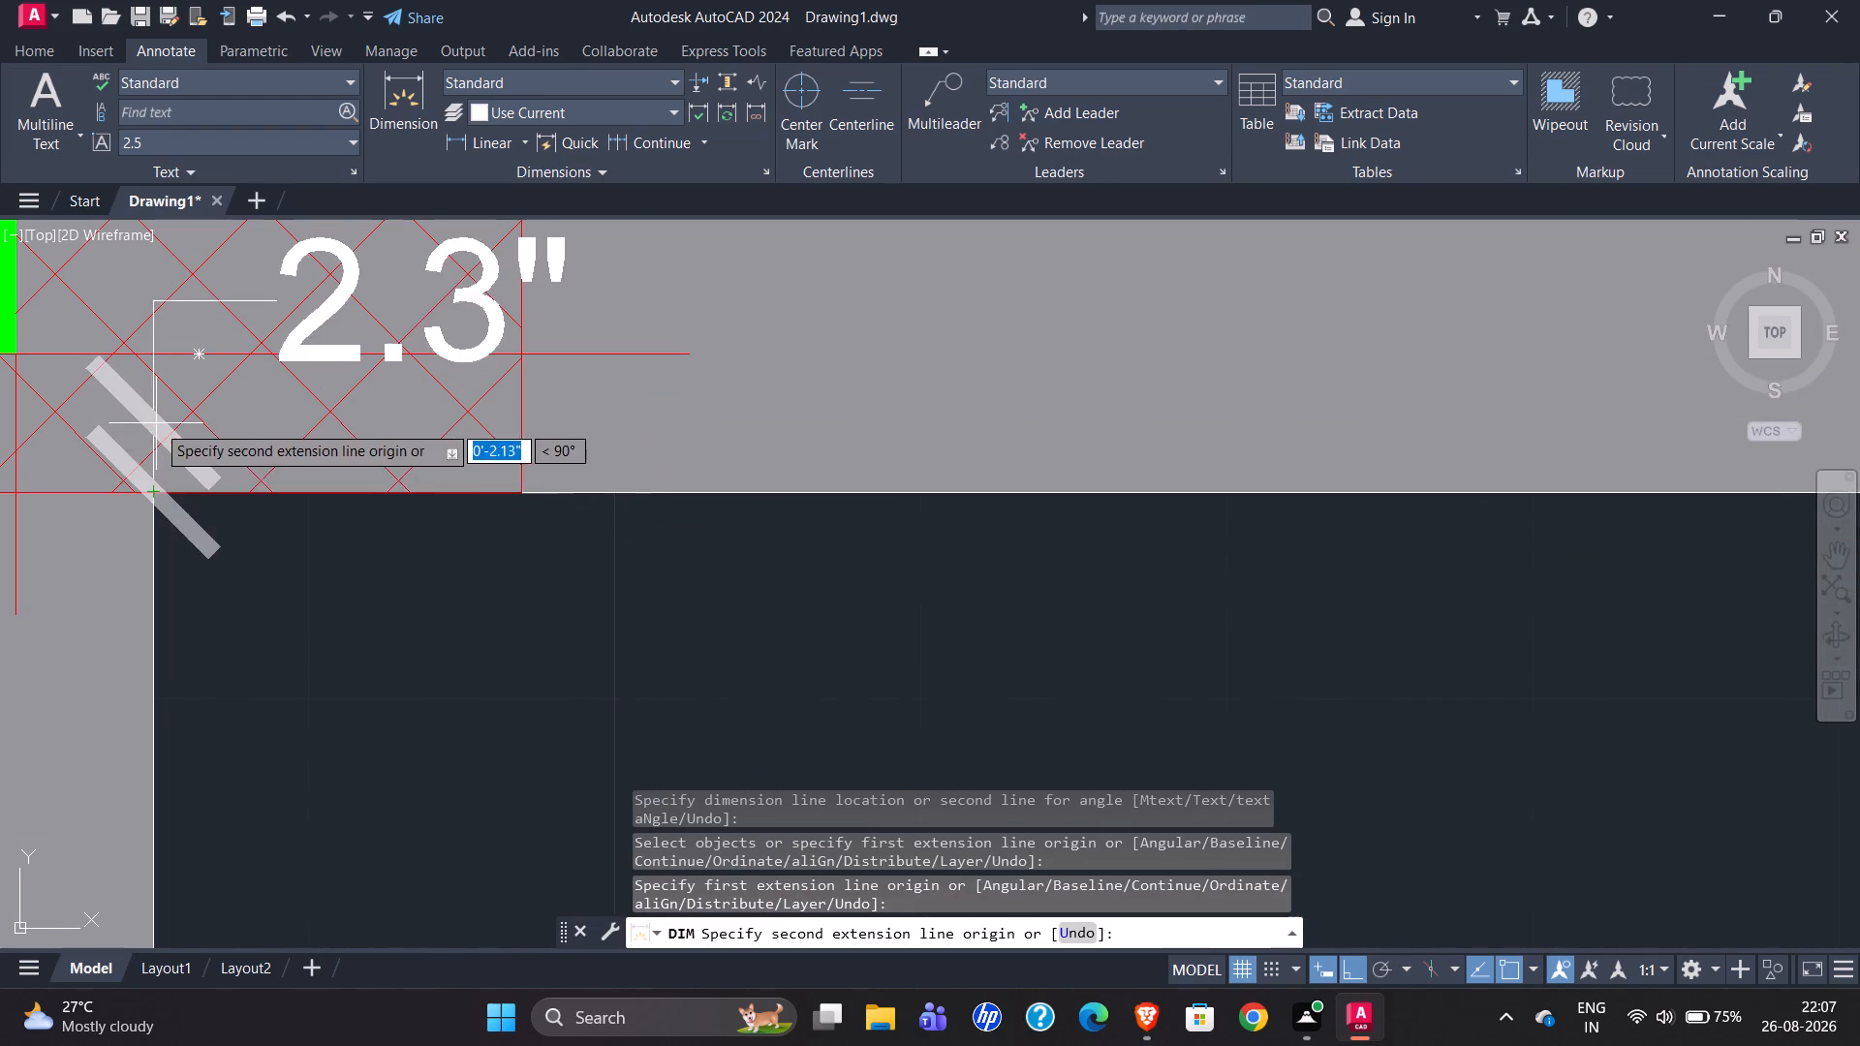
scroll(148, 420, down, 6)
scroll(505, 431, up, 5)
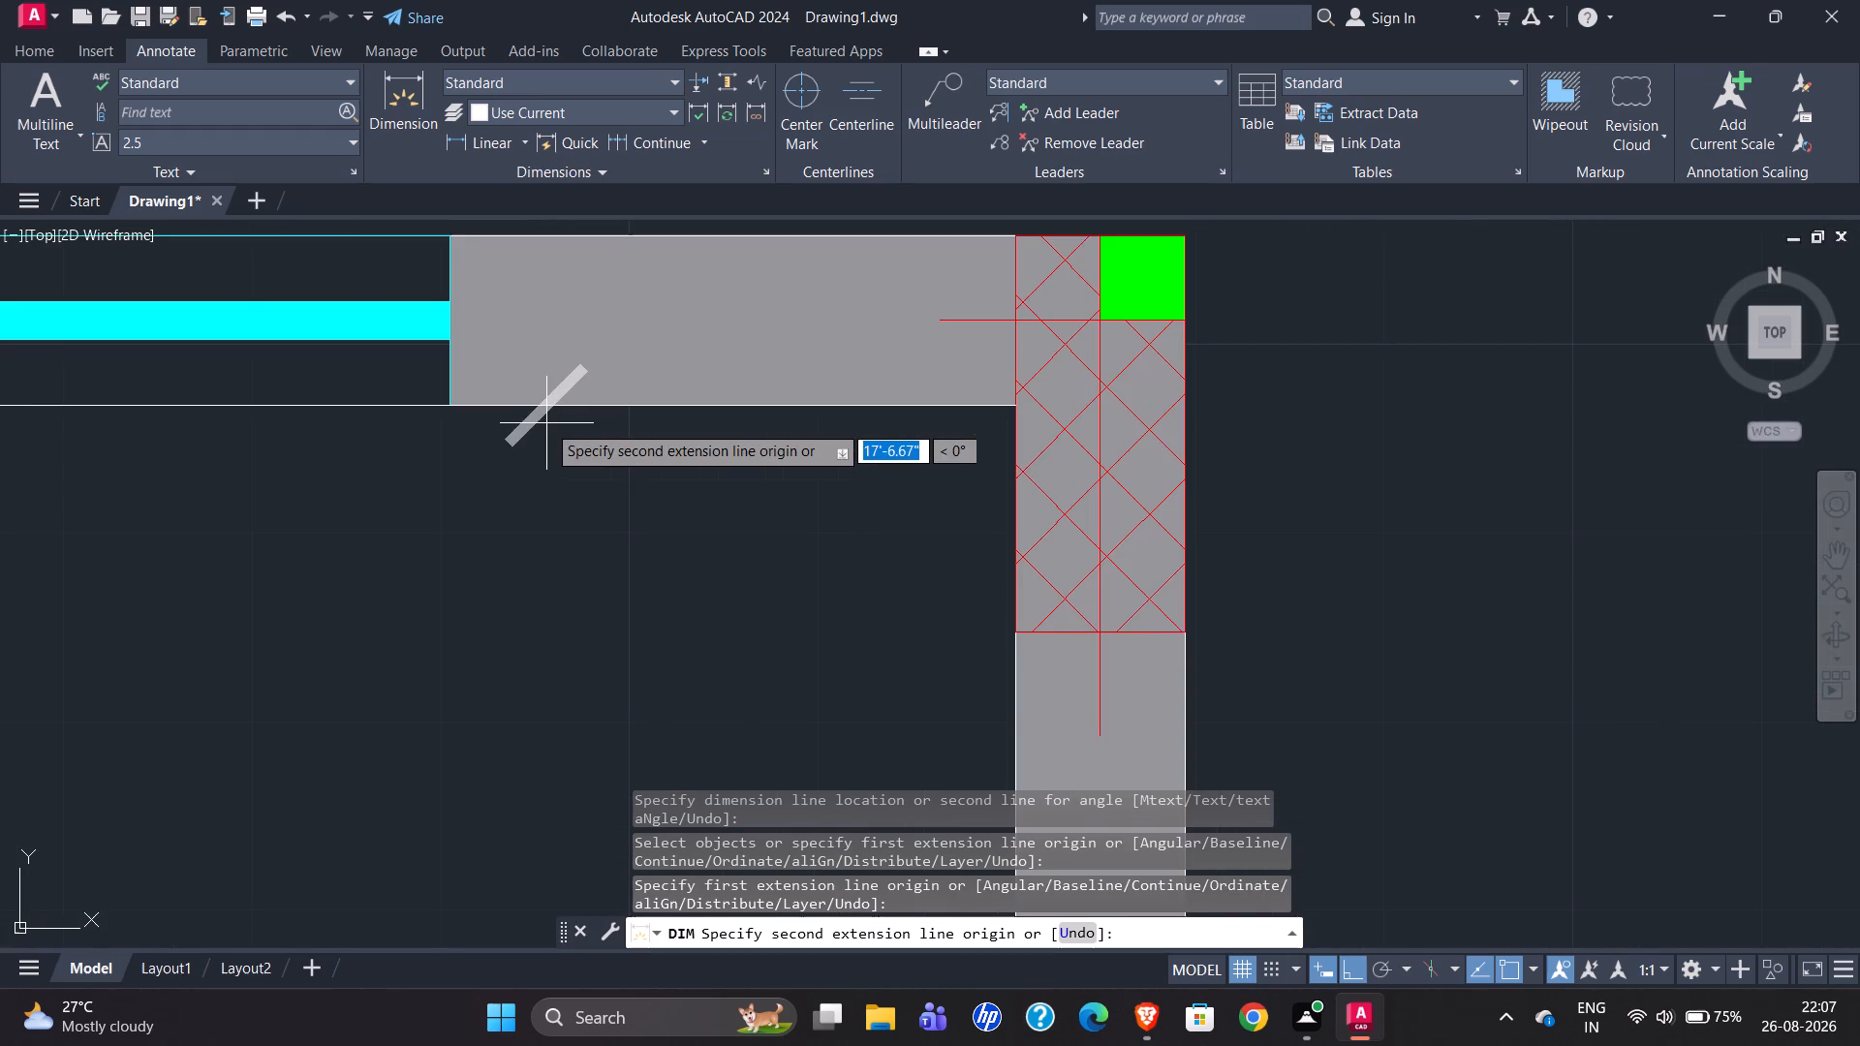
click(1009, 408)
scroll(1100, 367, down, 2)
scroll(365, 435, down, 2)
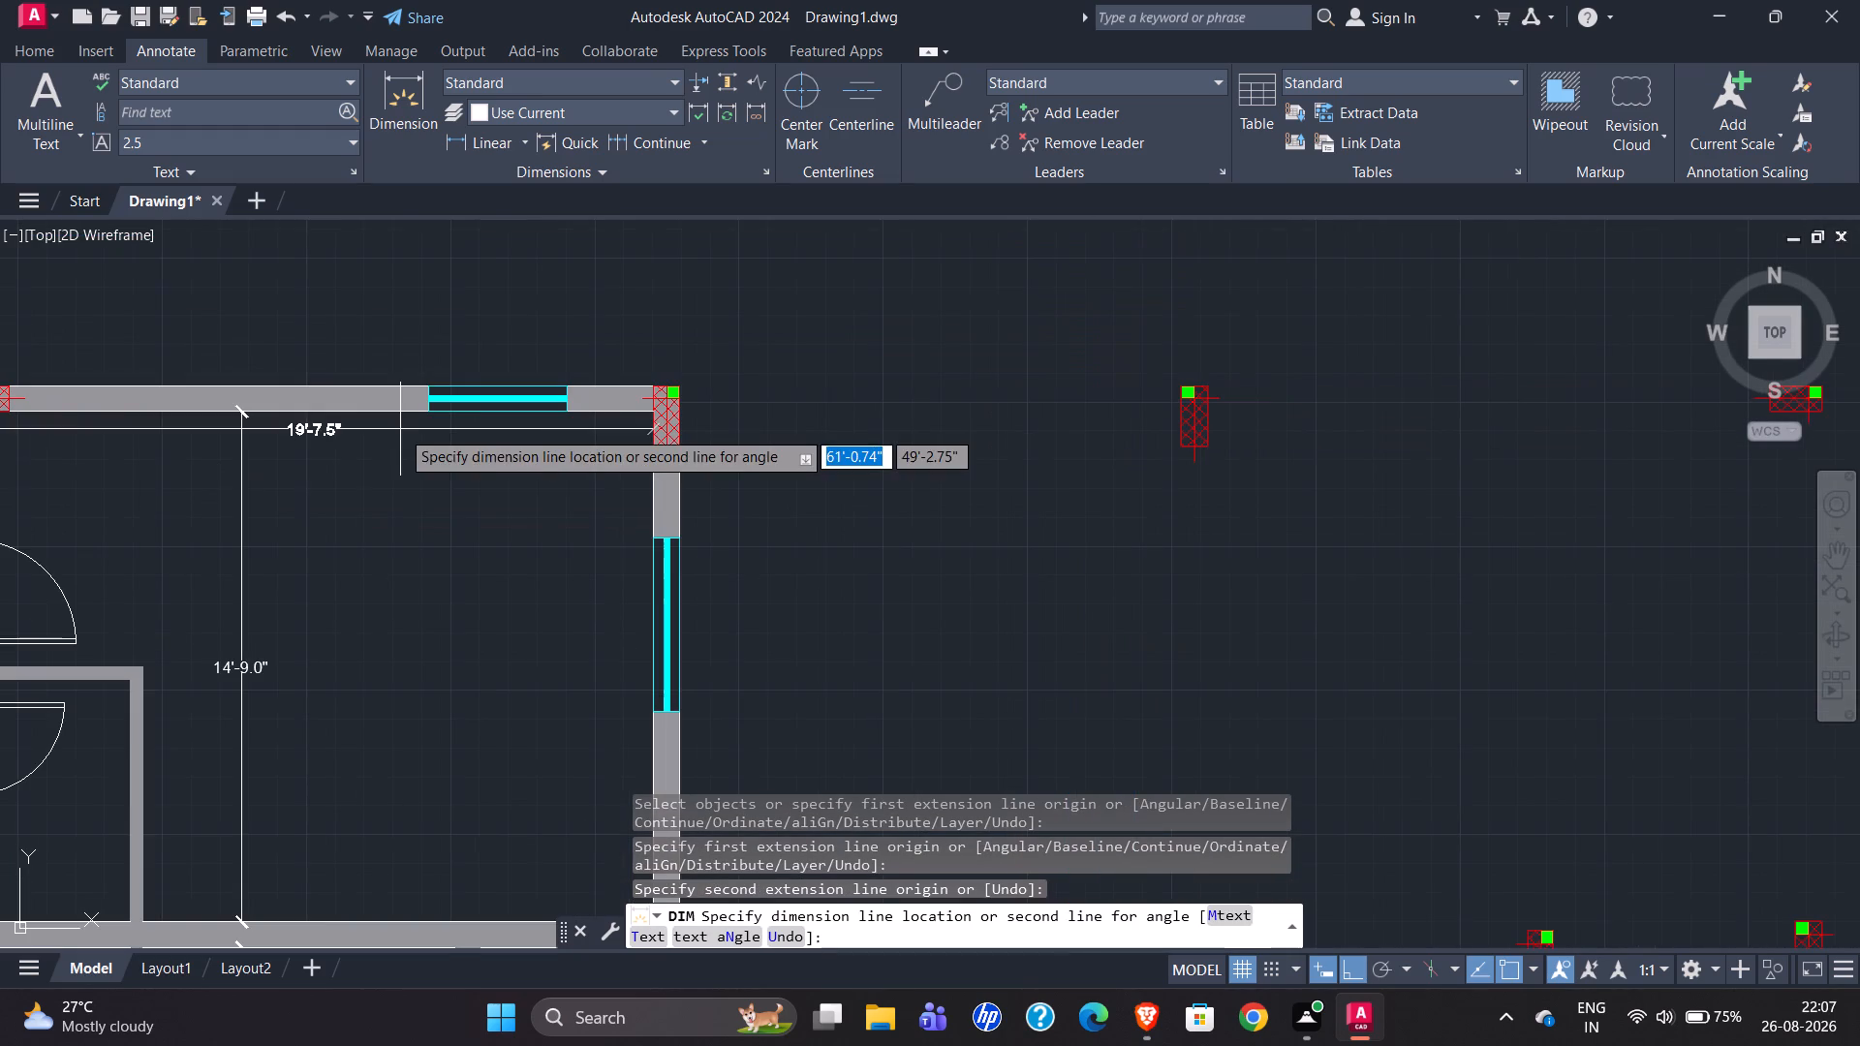
scroll(407, 456, down, 1)
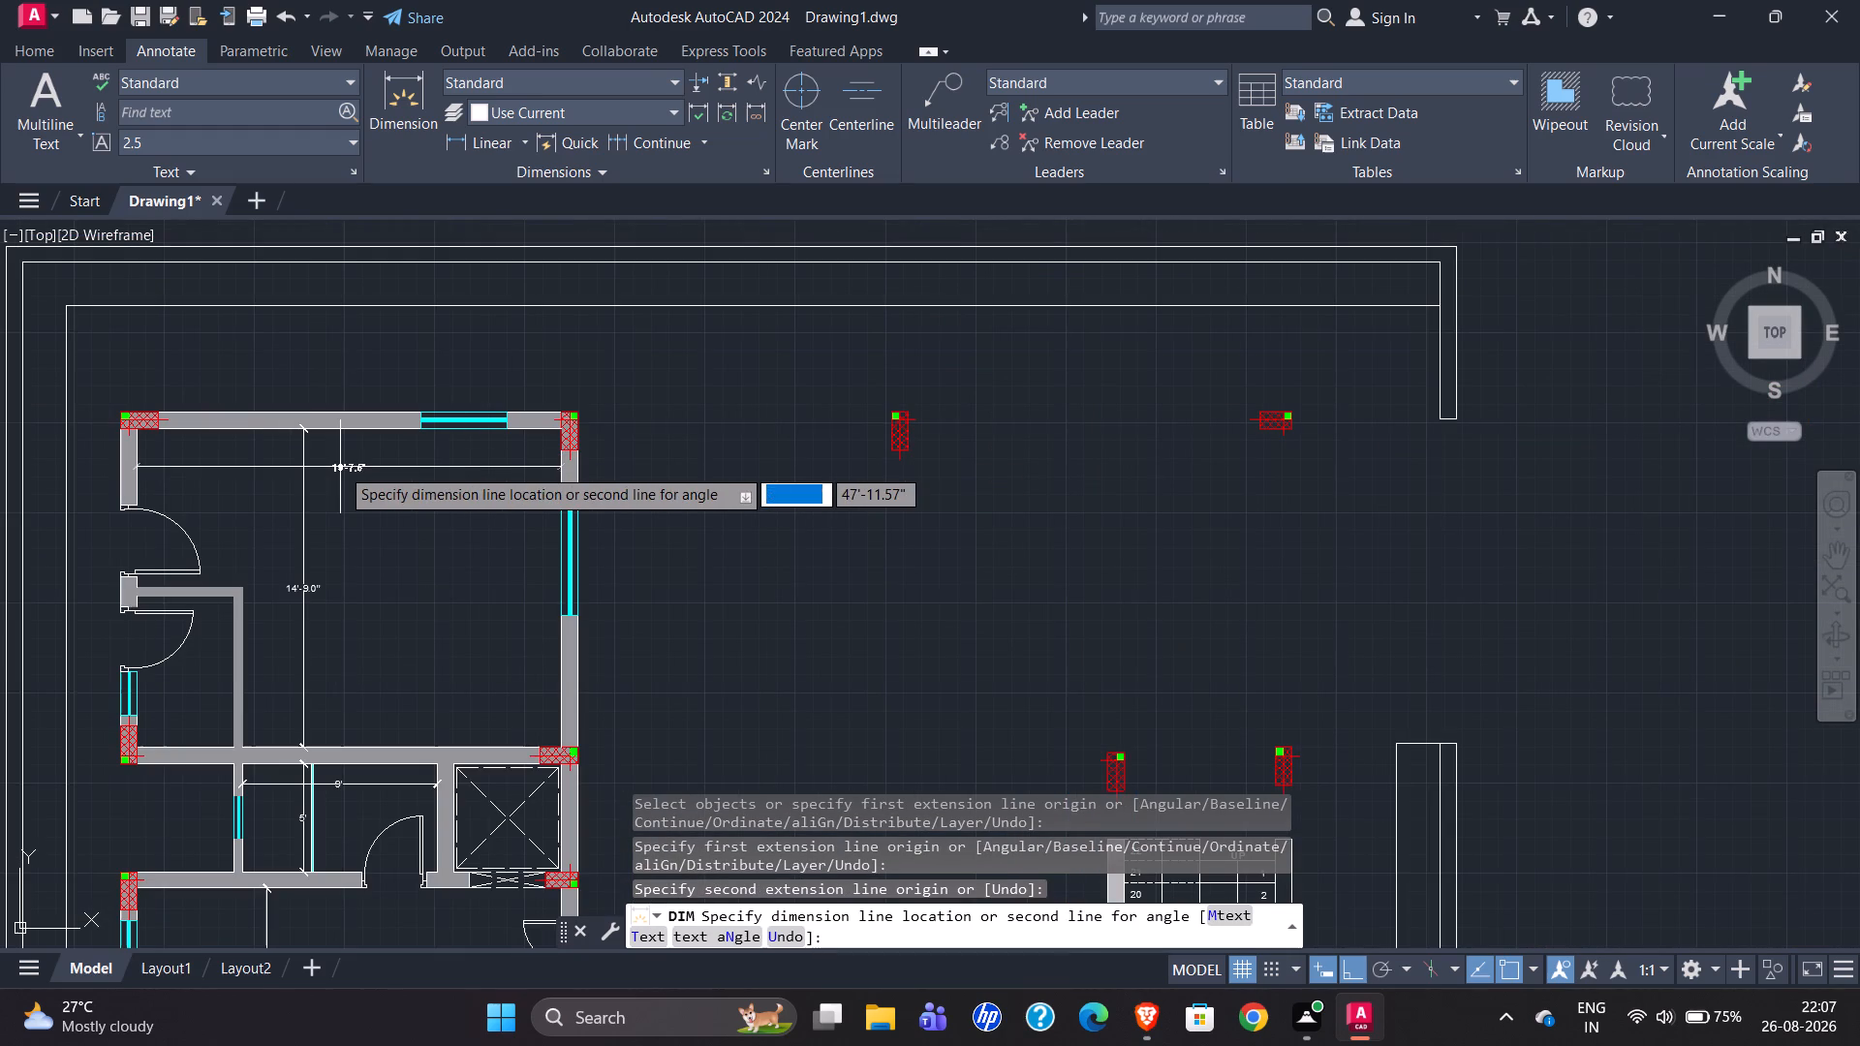
click(340, 467)
Move the office's vertical dimension line sideways into line with the small middle room's vertical dimension.
scroll(926, 411, down, 1)
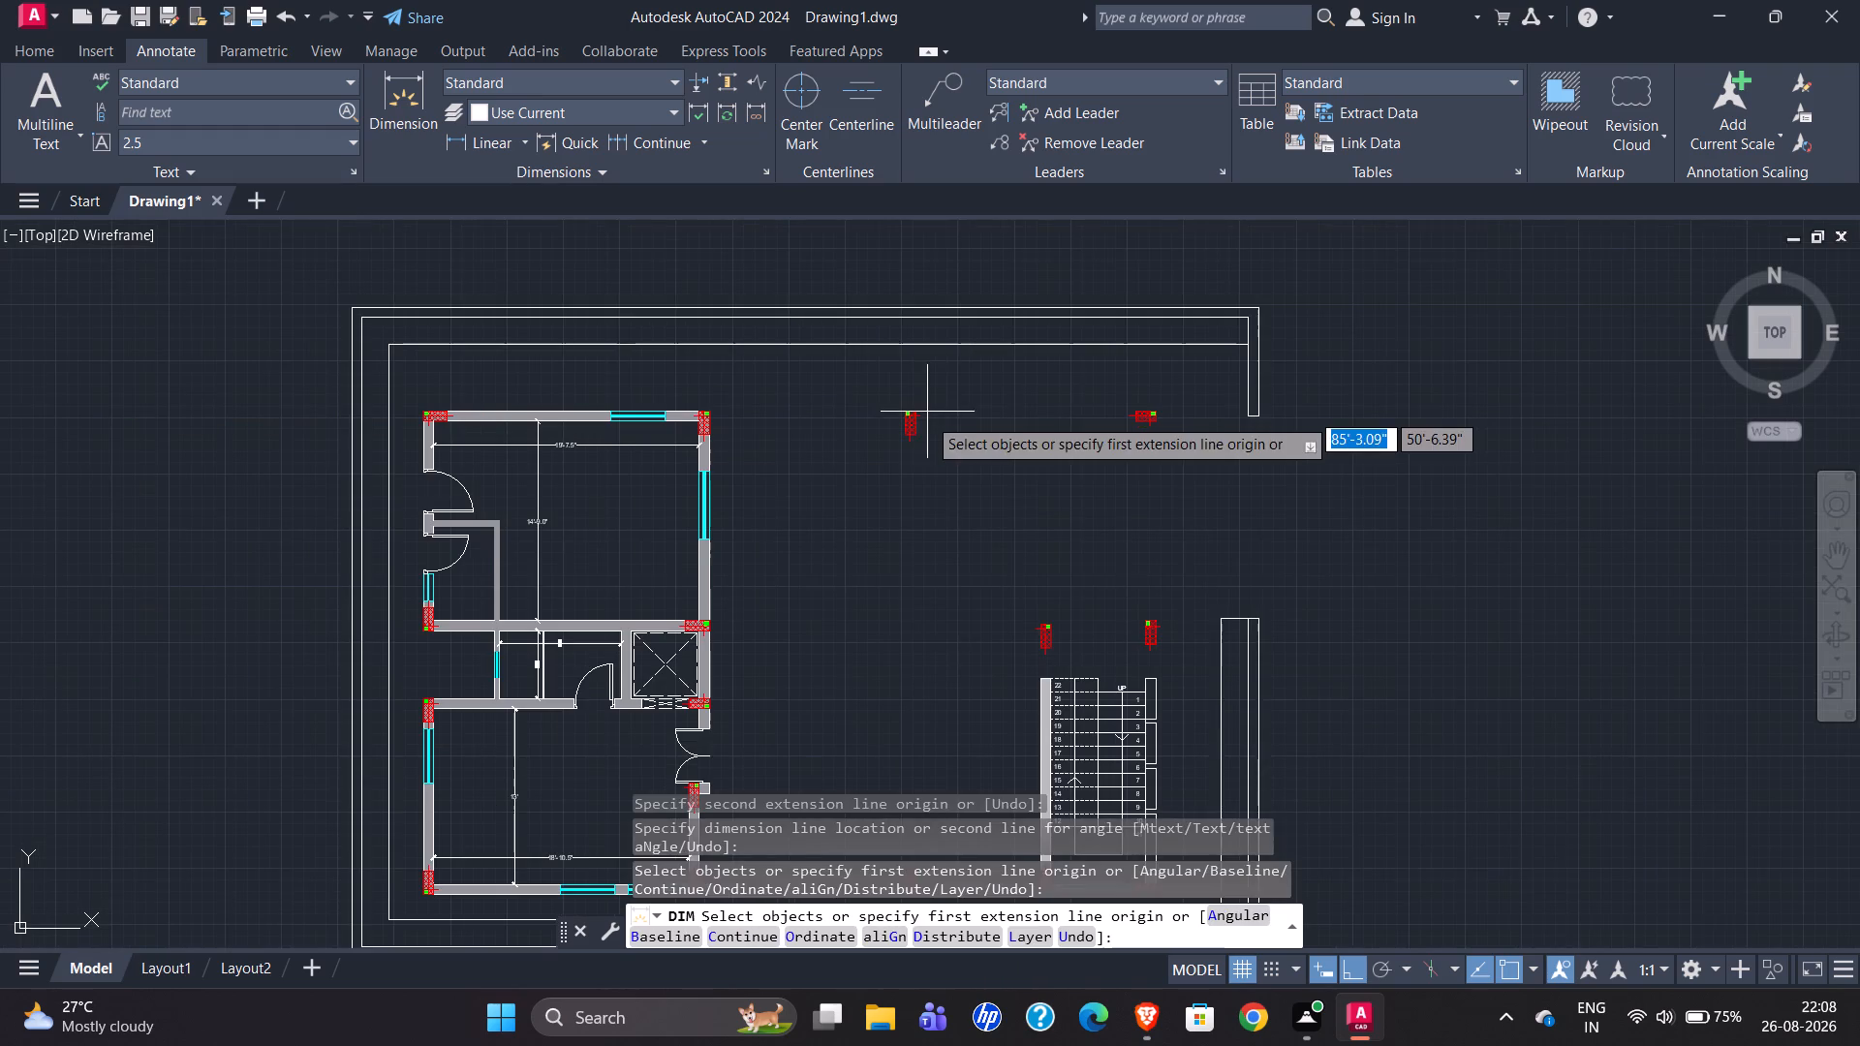
scroll(519, 546, up, 2)
scroll(559, 477, down, 1)
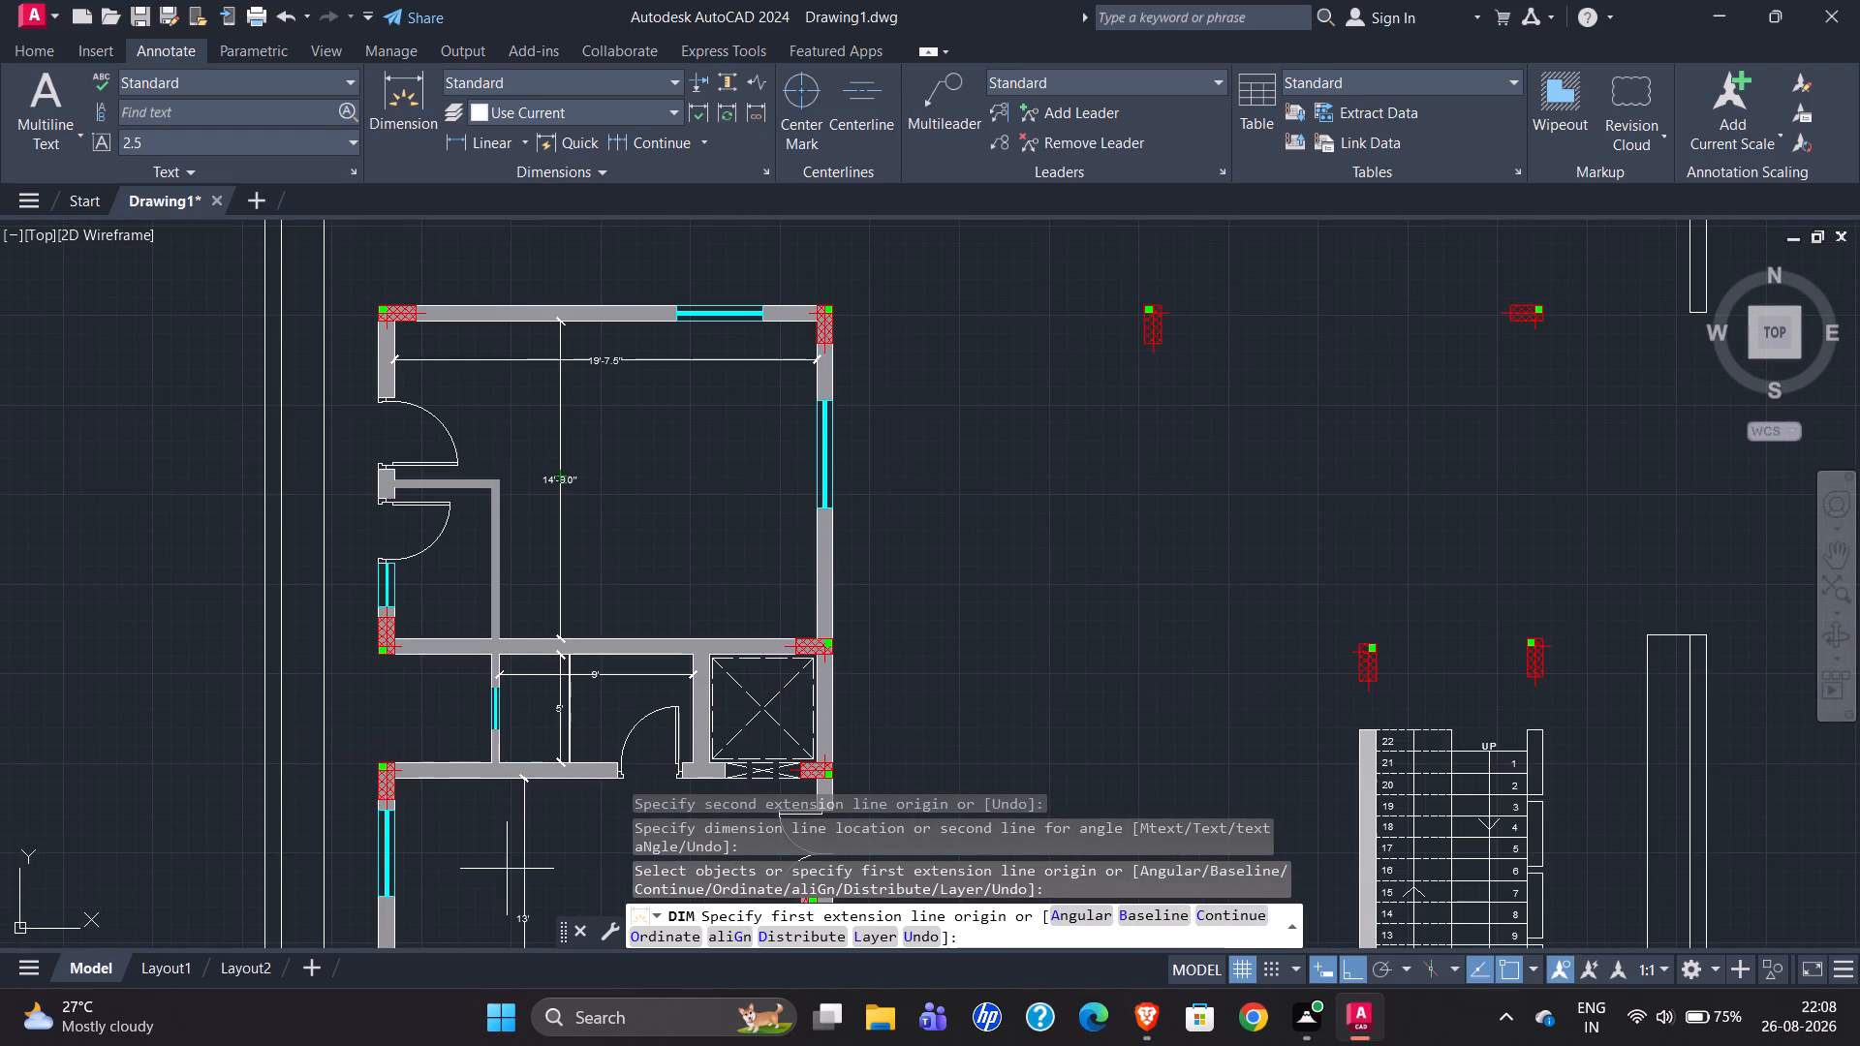
scroll(555, 618, down, 2)
scroll(516, 745, up, 2)
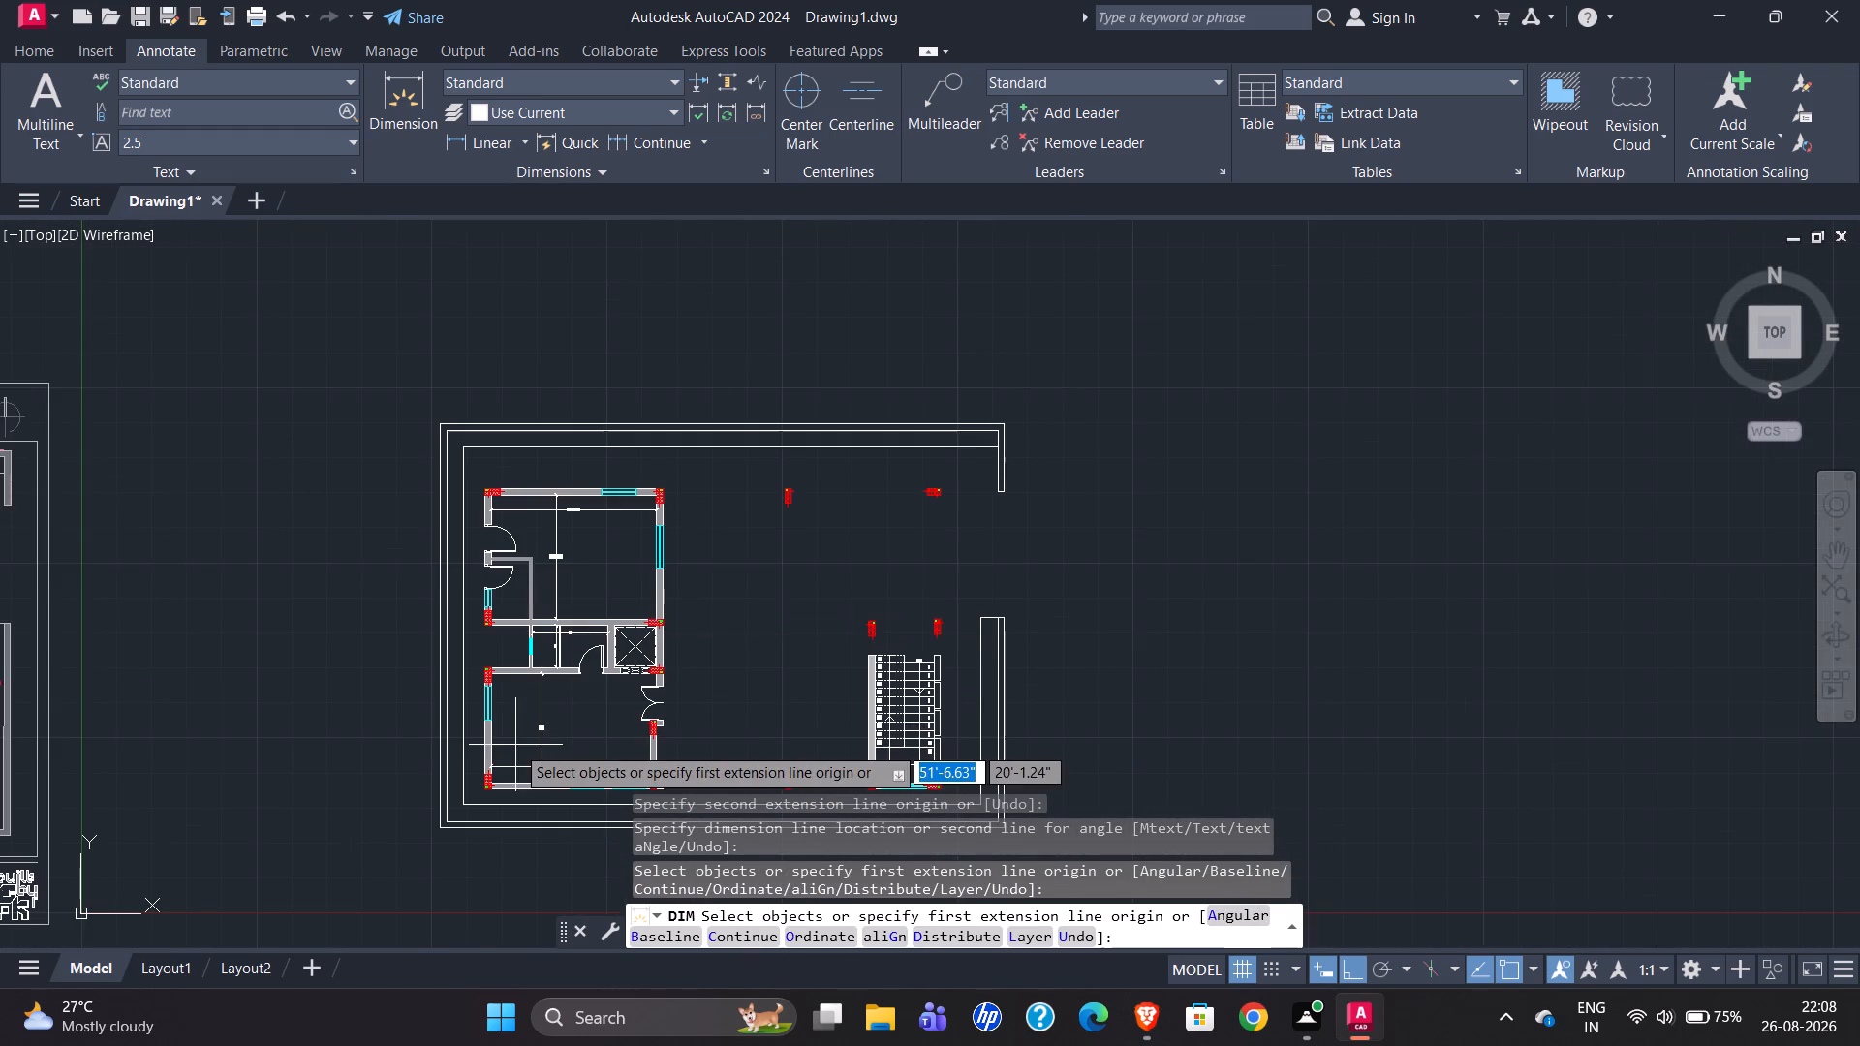
scroll(515, 745, up, 2)
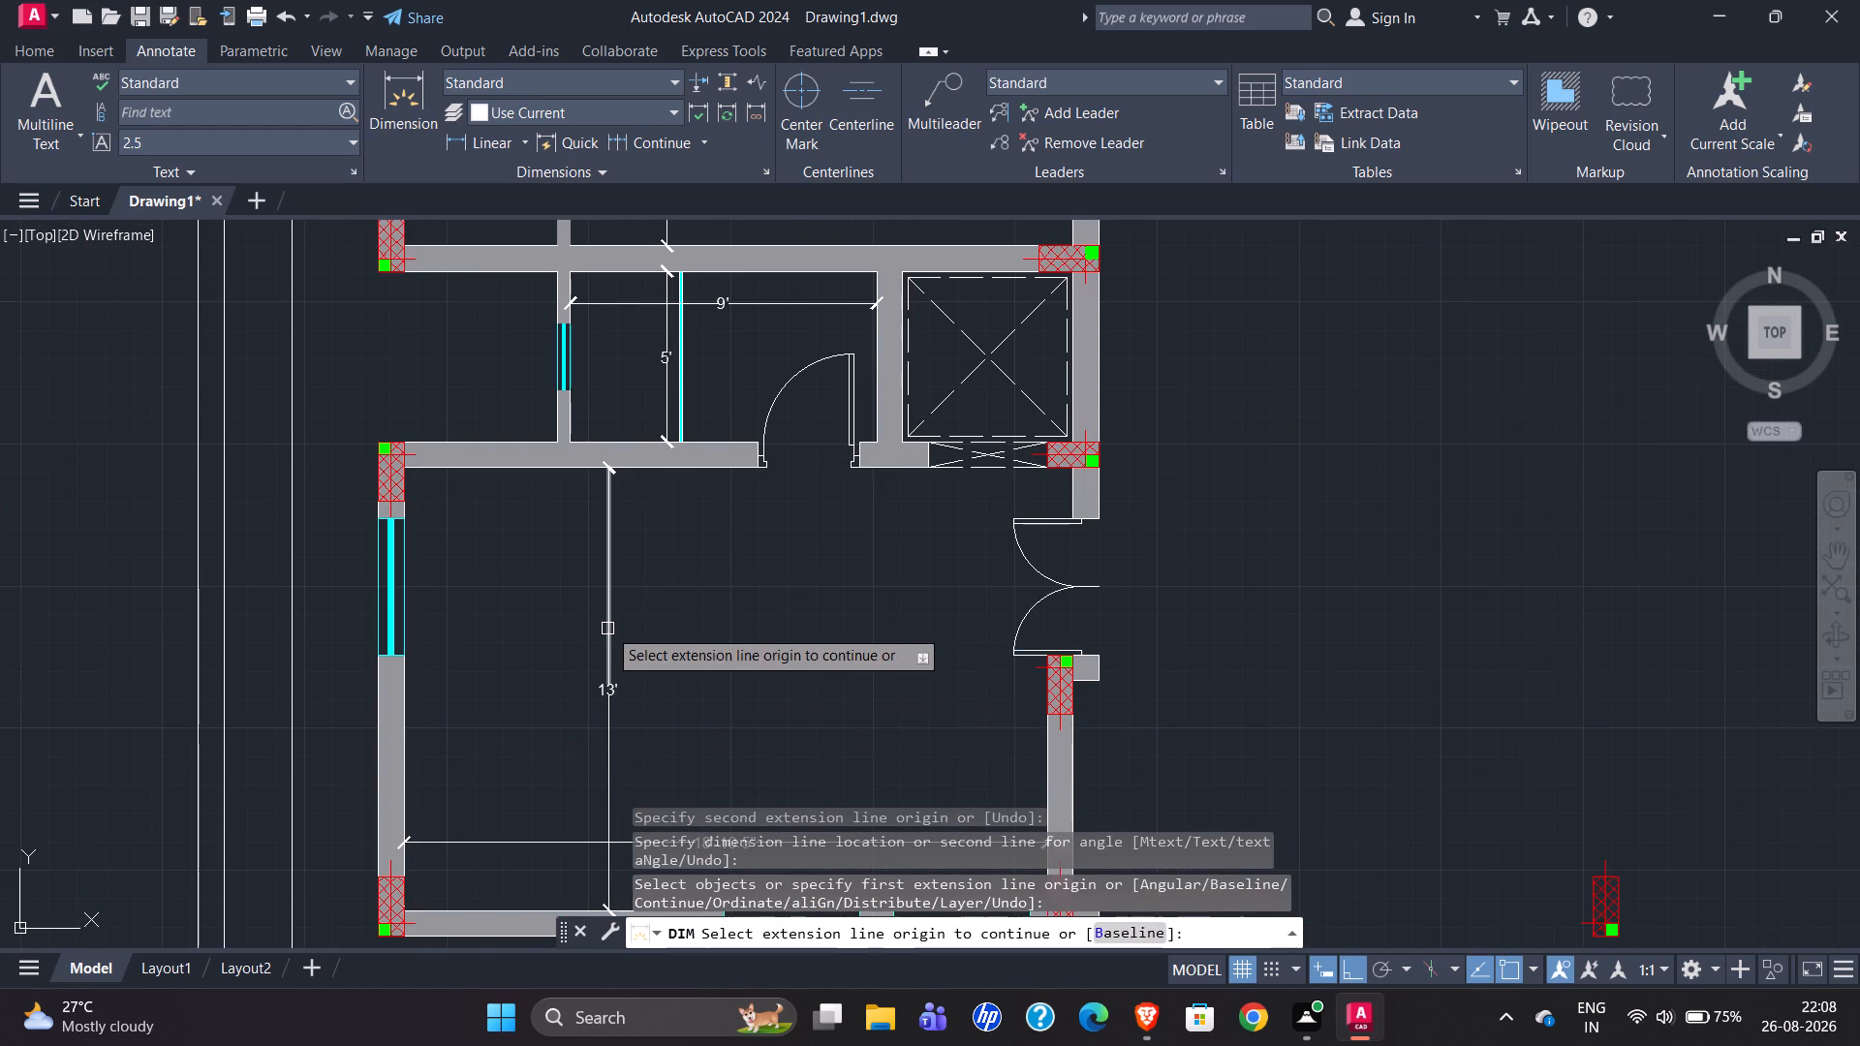
key(Escape)
click(607, 587)
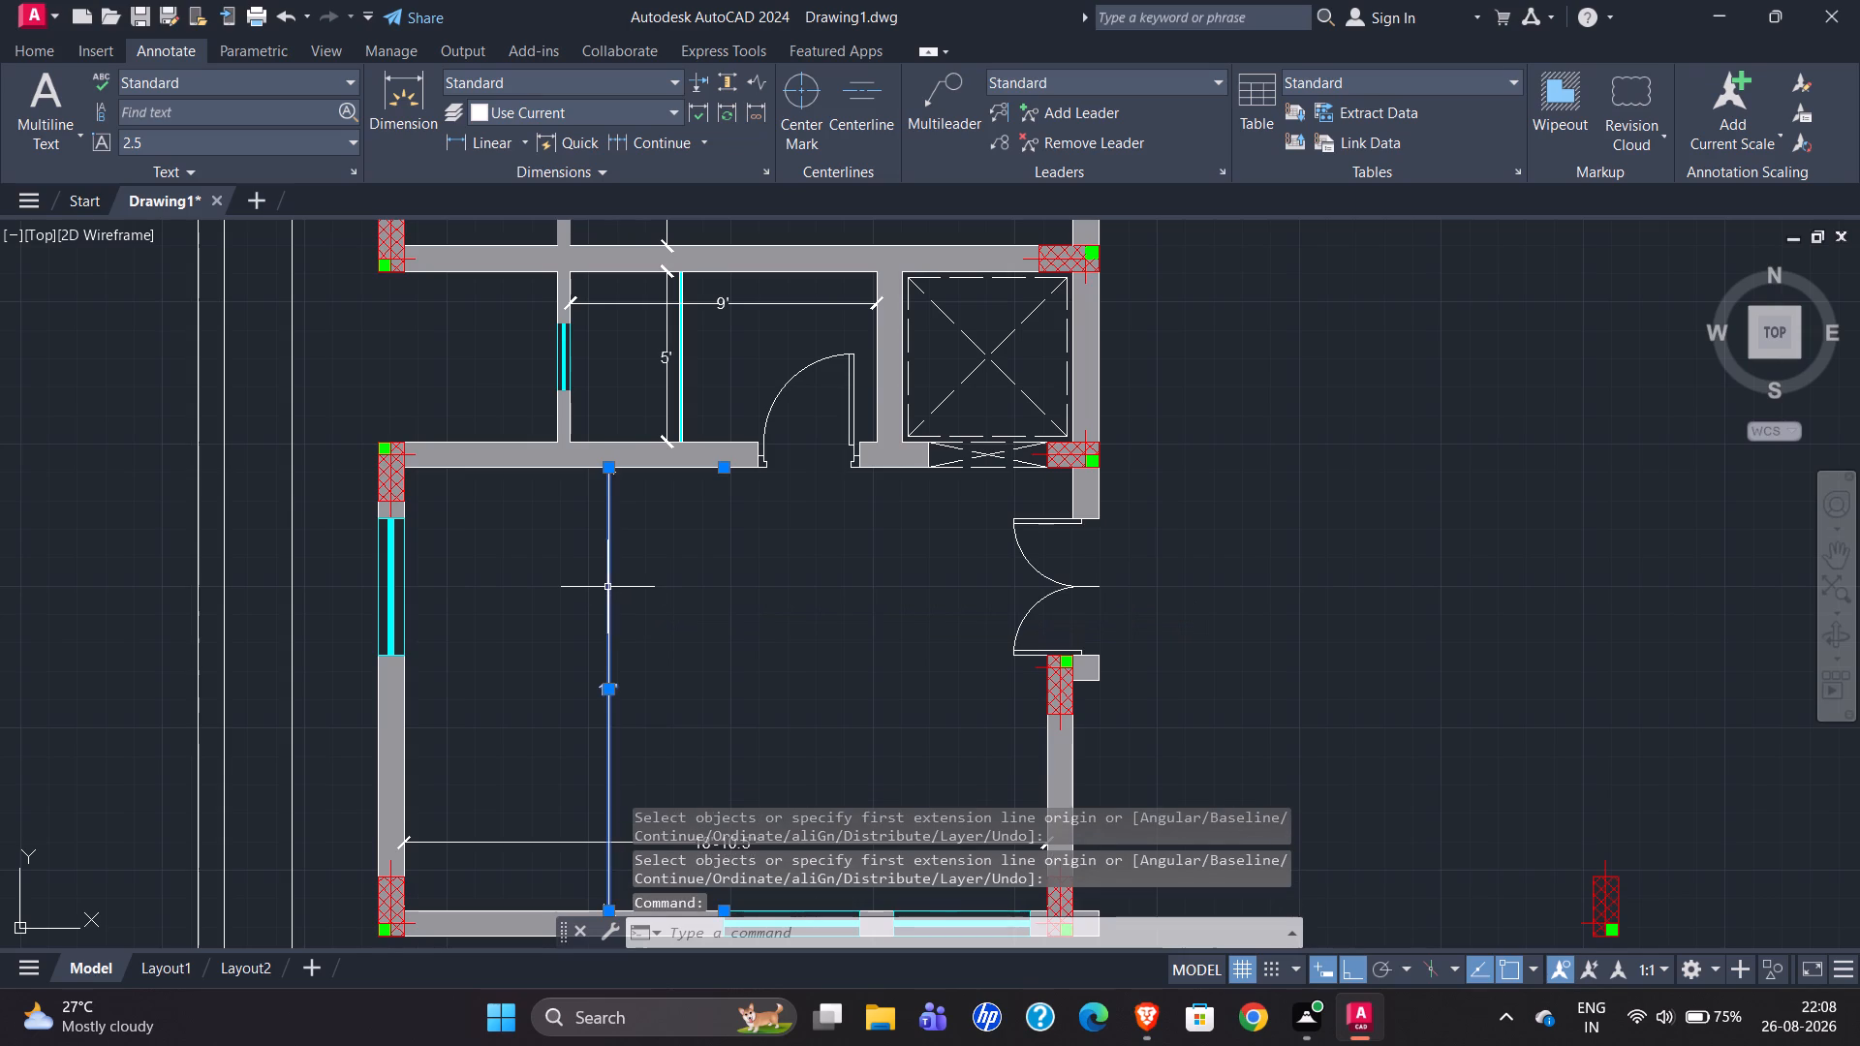
click(608, 467)
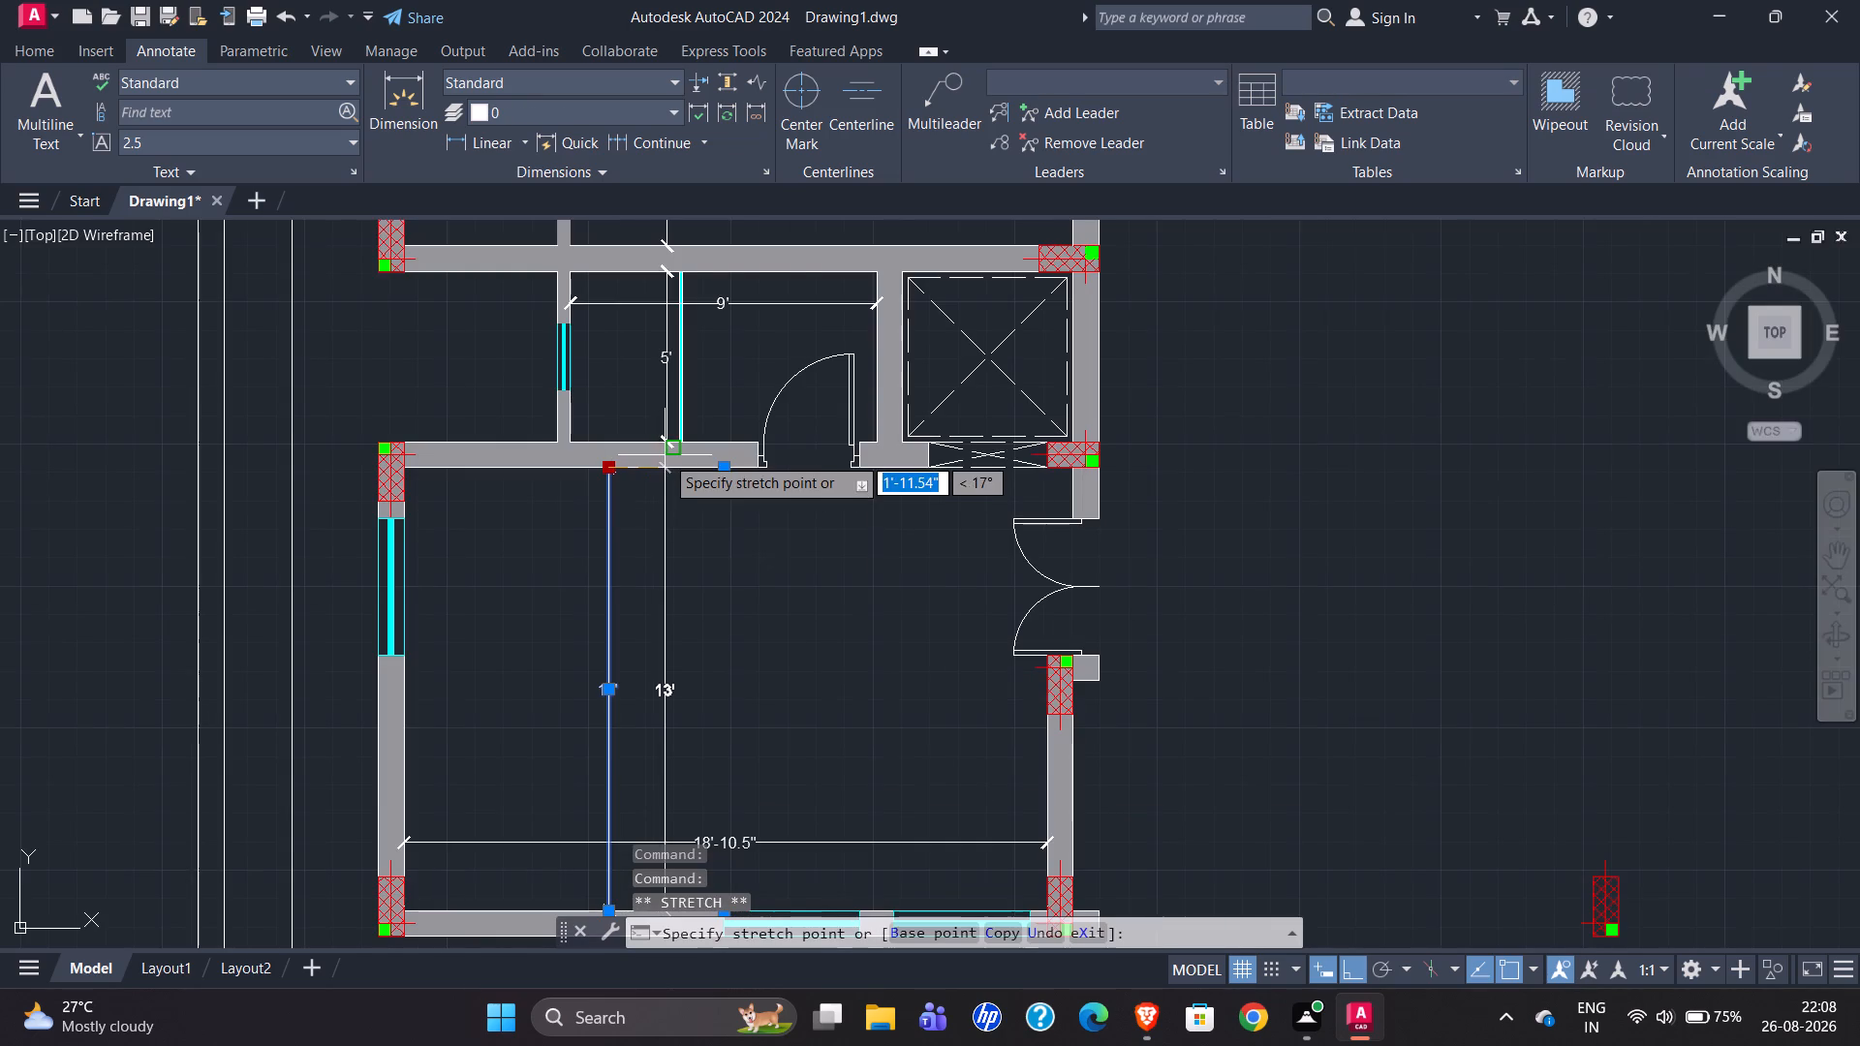
scroll(666, 436, up, 4)
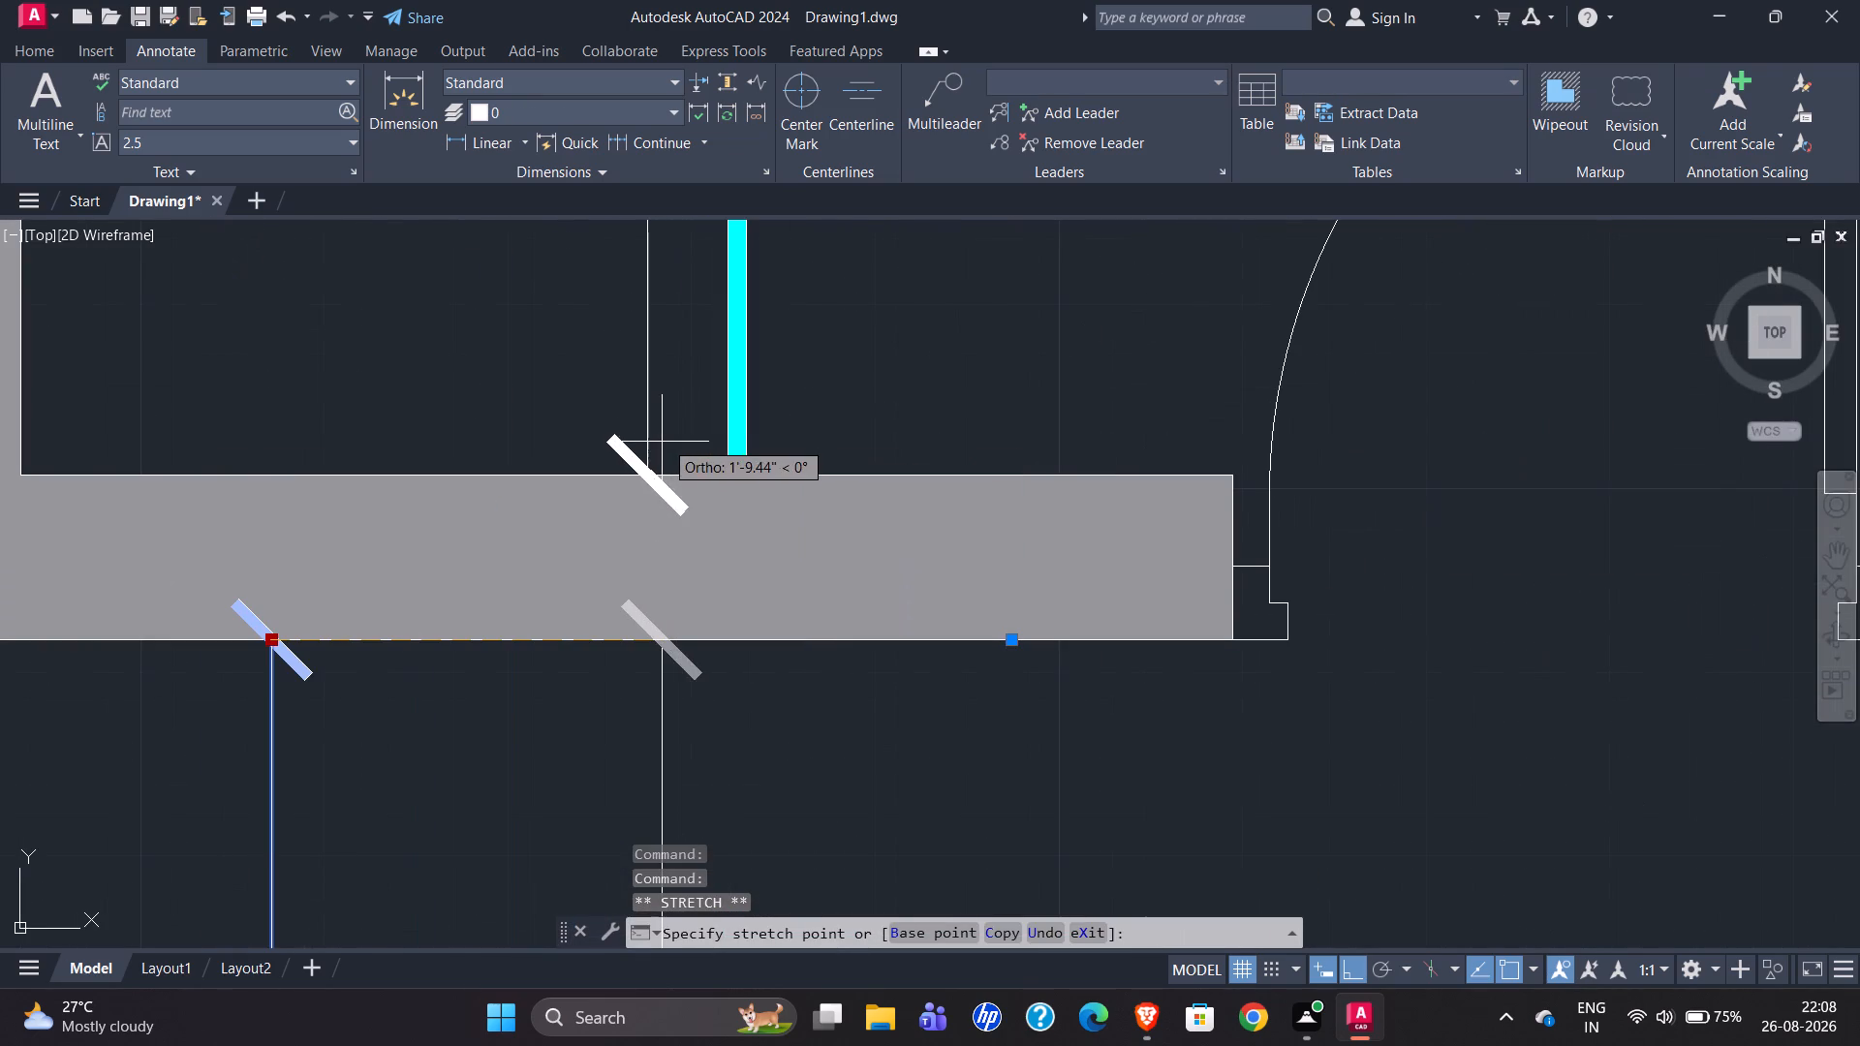
click(645, 475)
scroll(629, 442, down, 4)
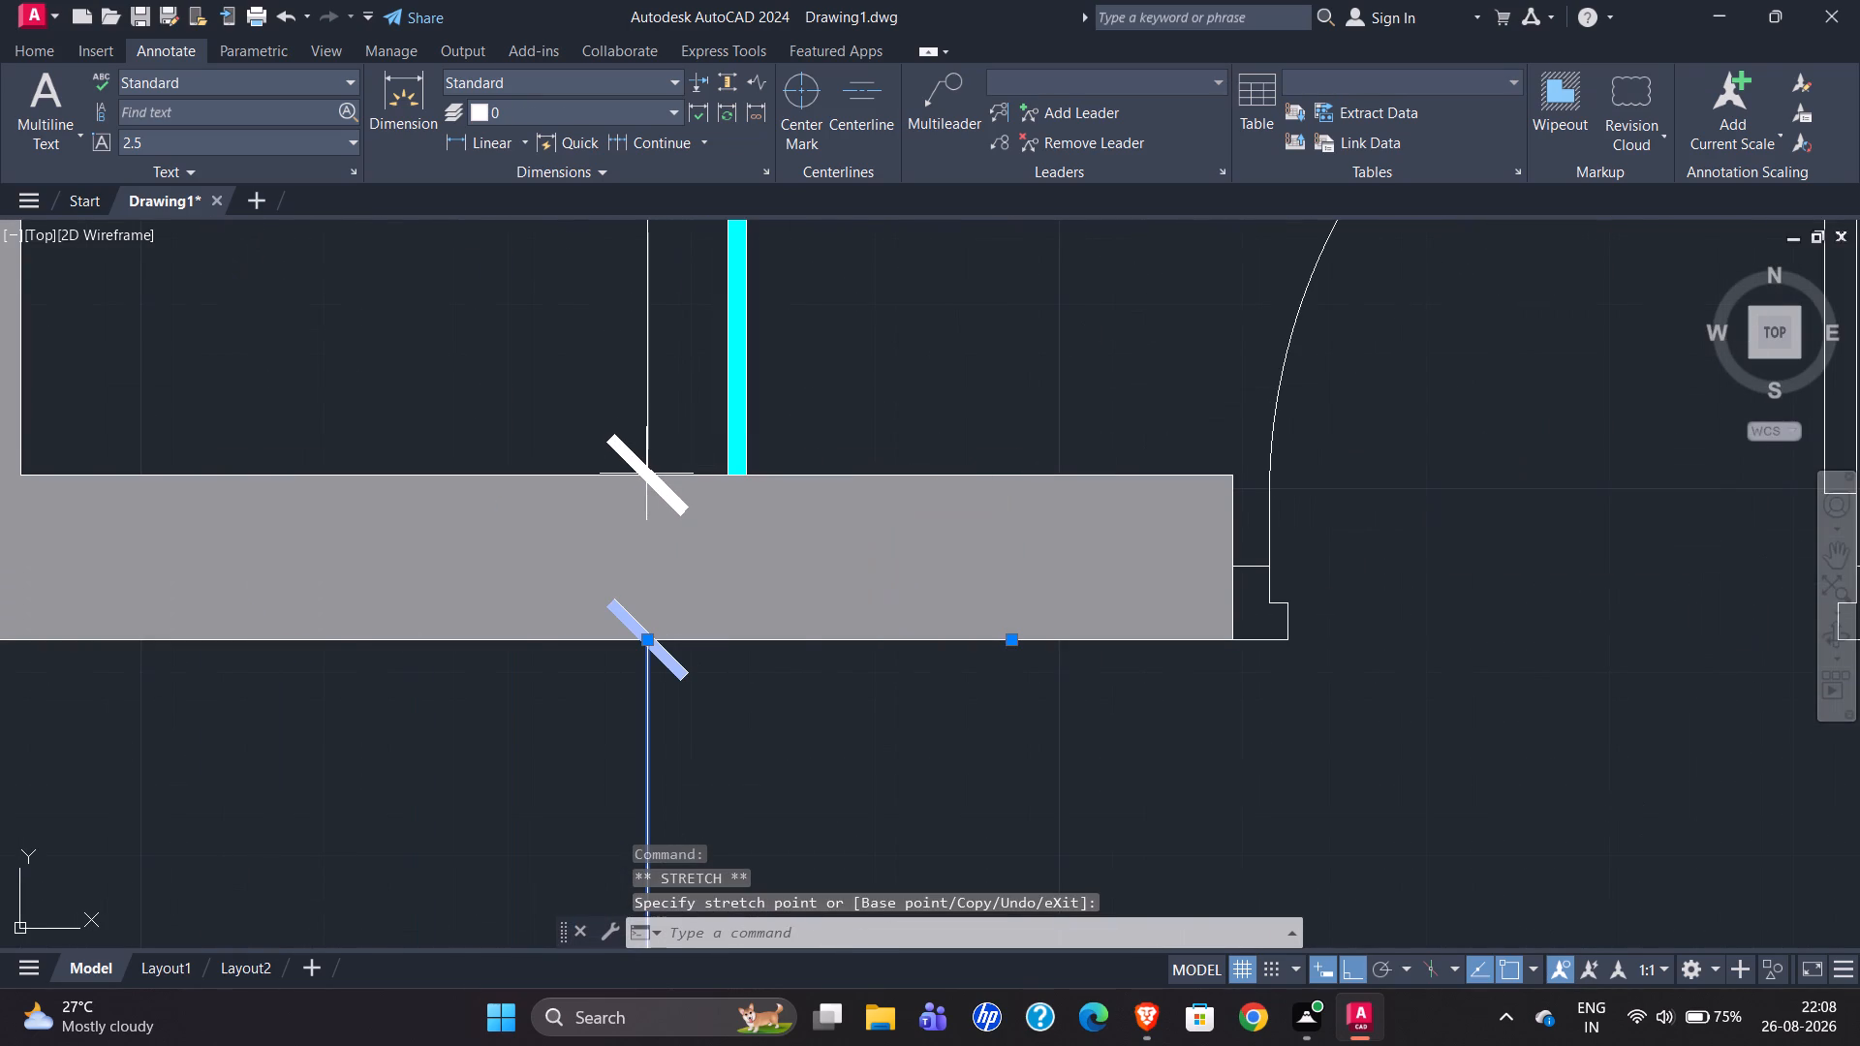
scroll(618, 439, down, 1)
key(Escape)
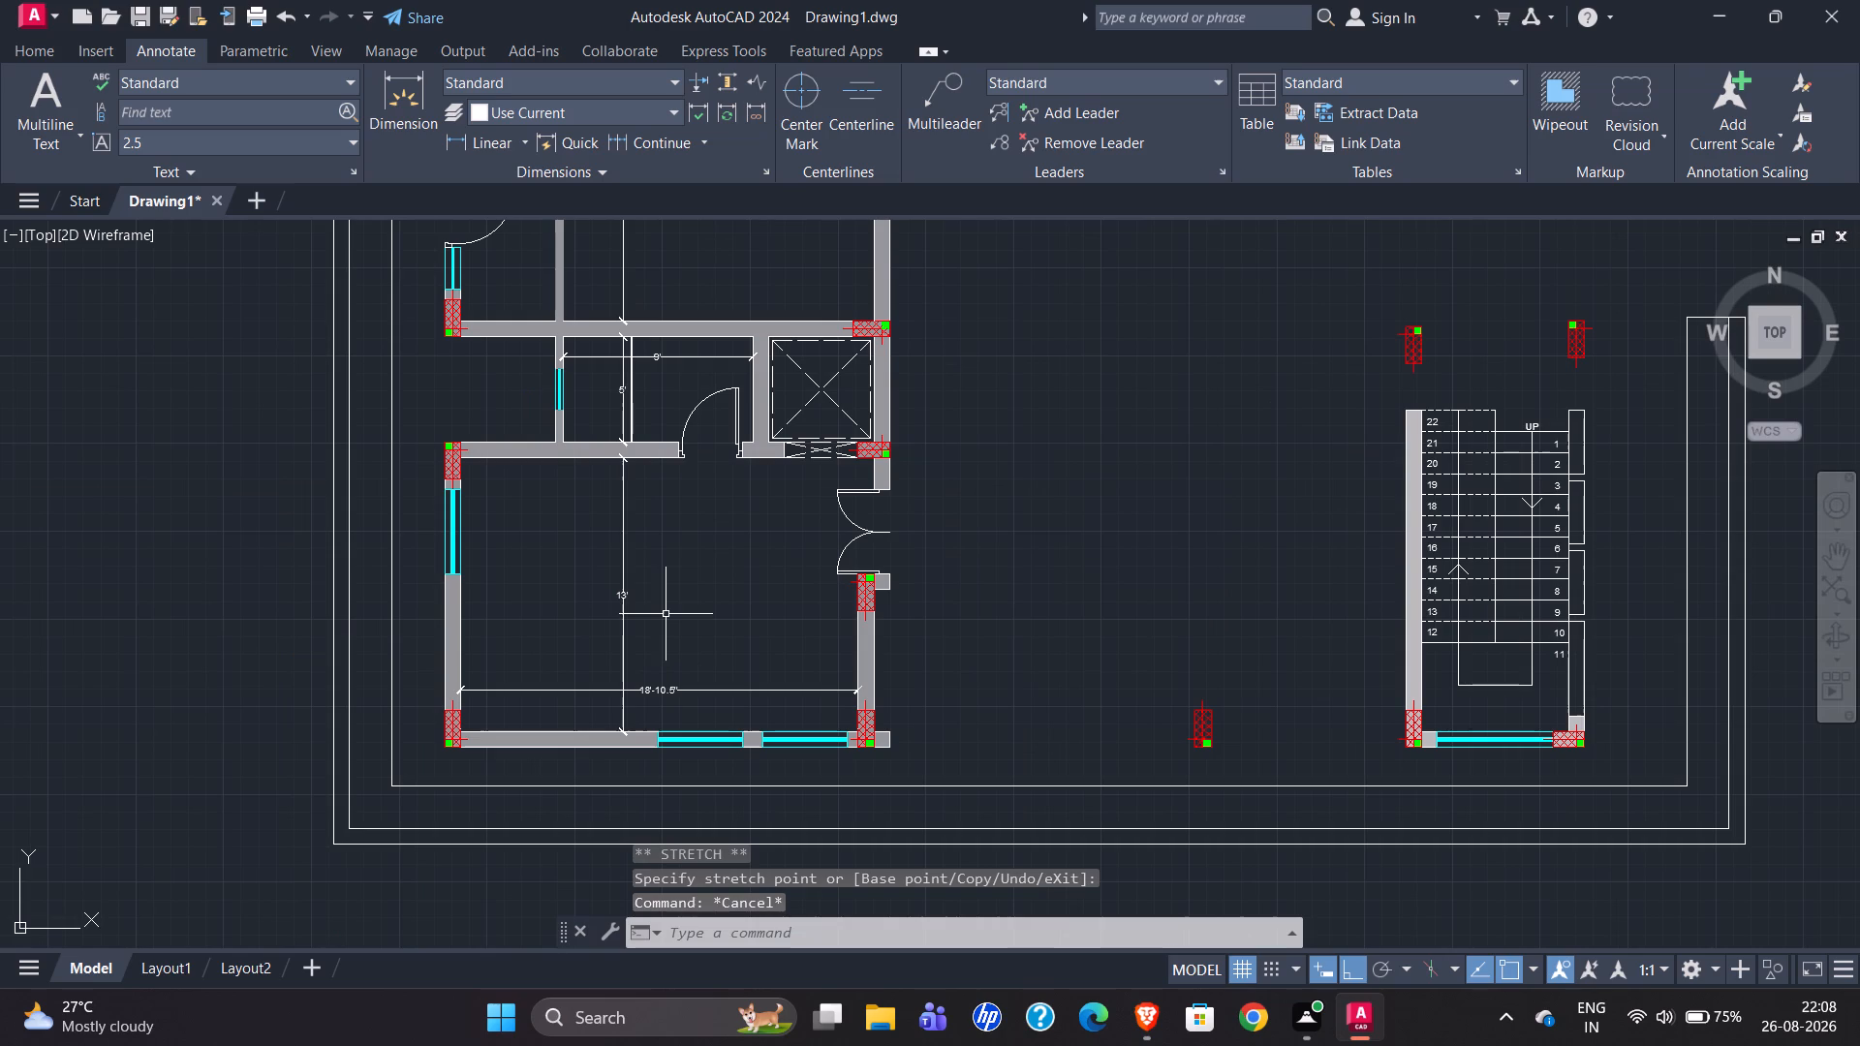
Change the text colour of all six room dimensions in the redrawn plan to Blue.
click(662, 691)
click(624, 600)
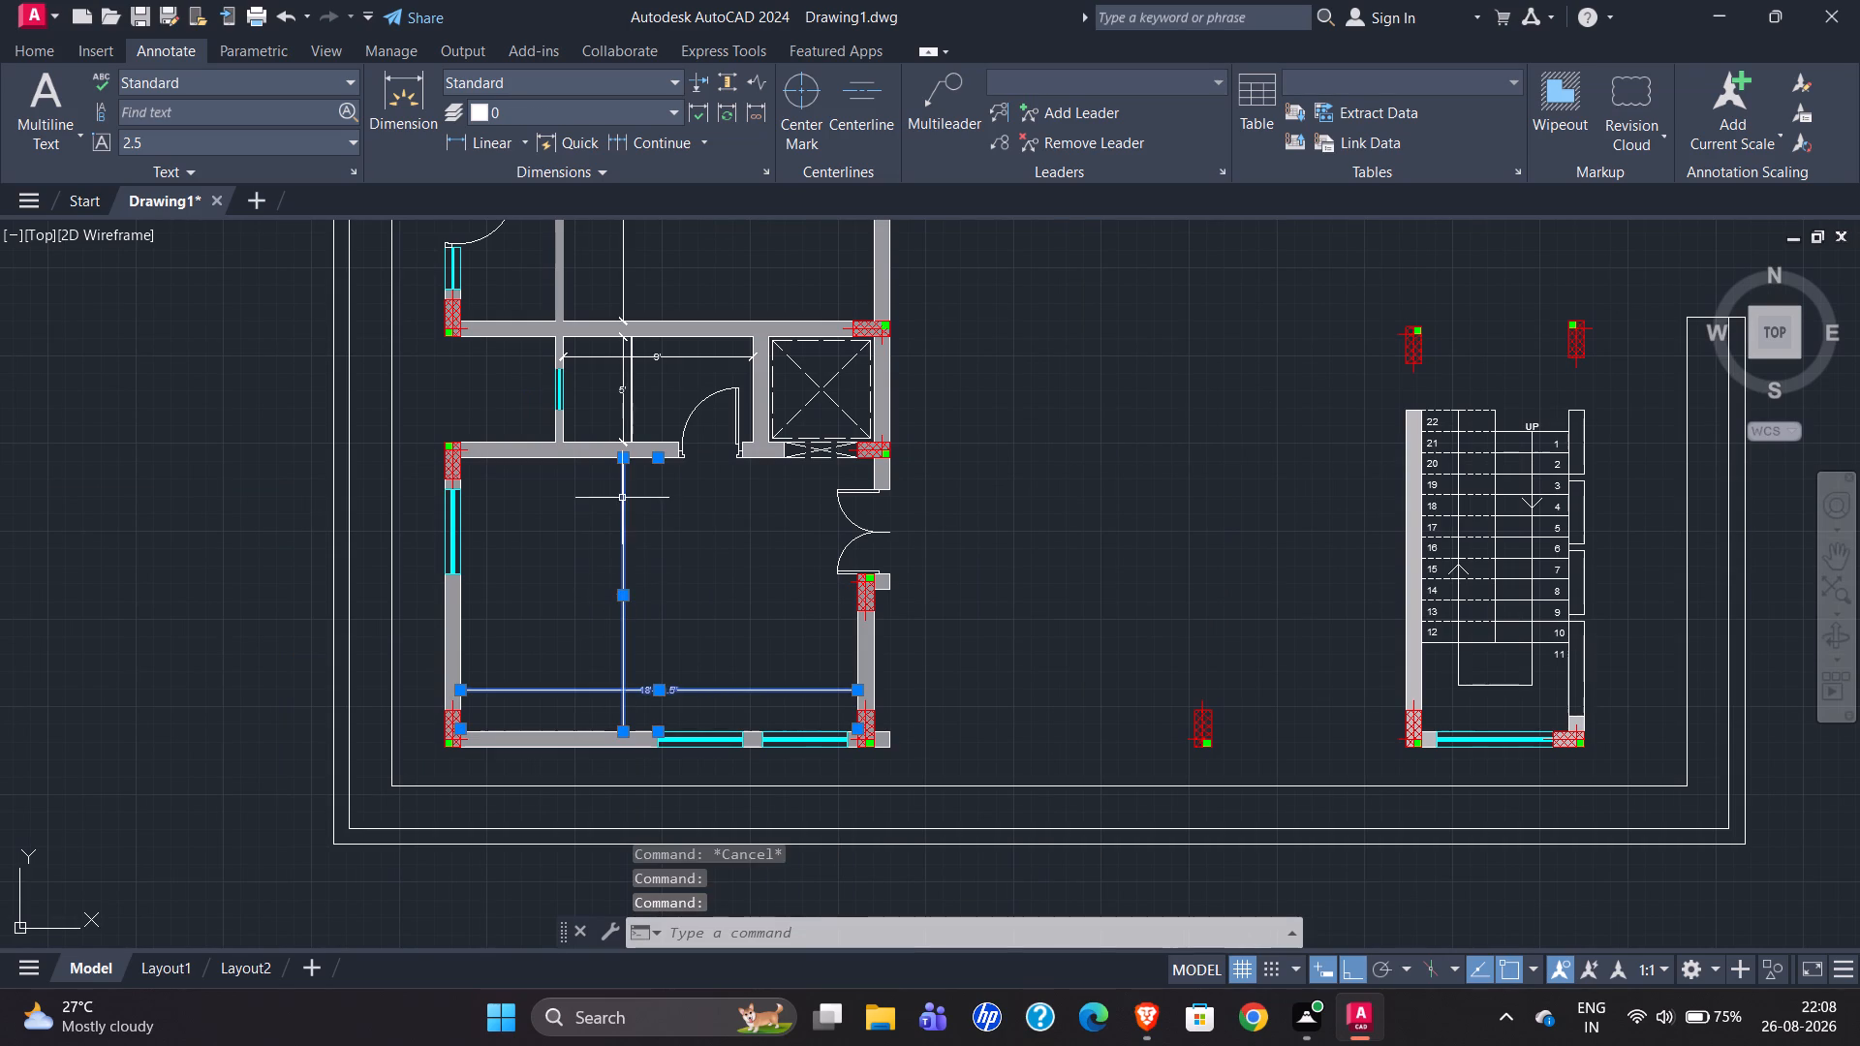
click(624, 377)
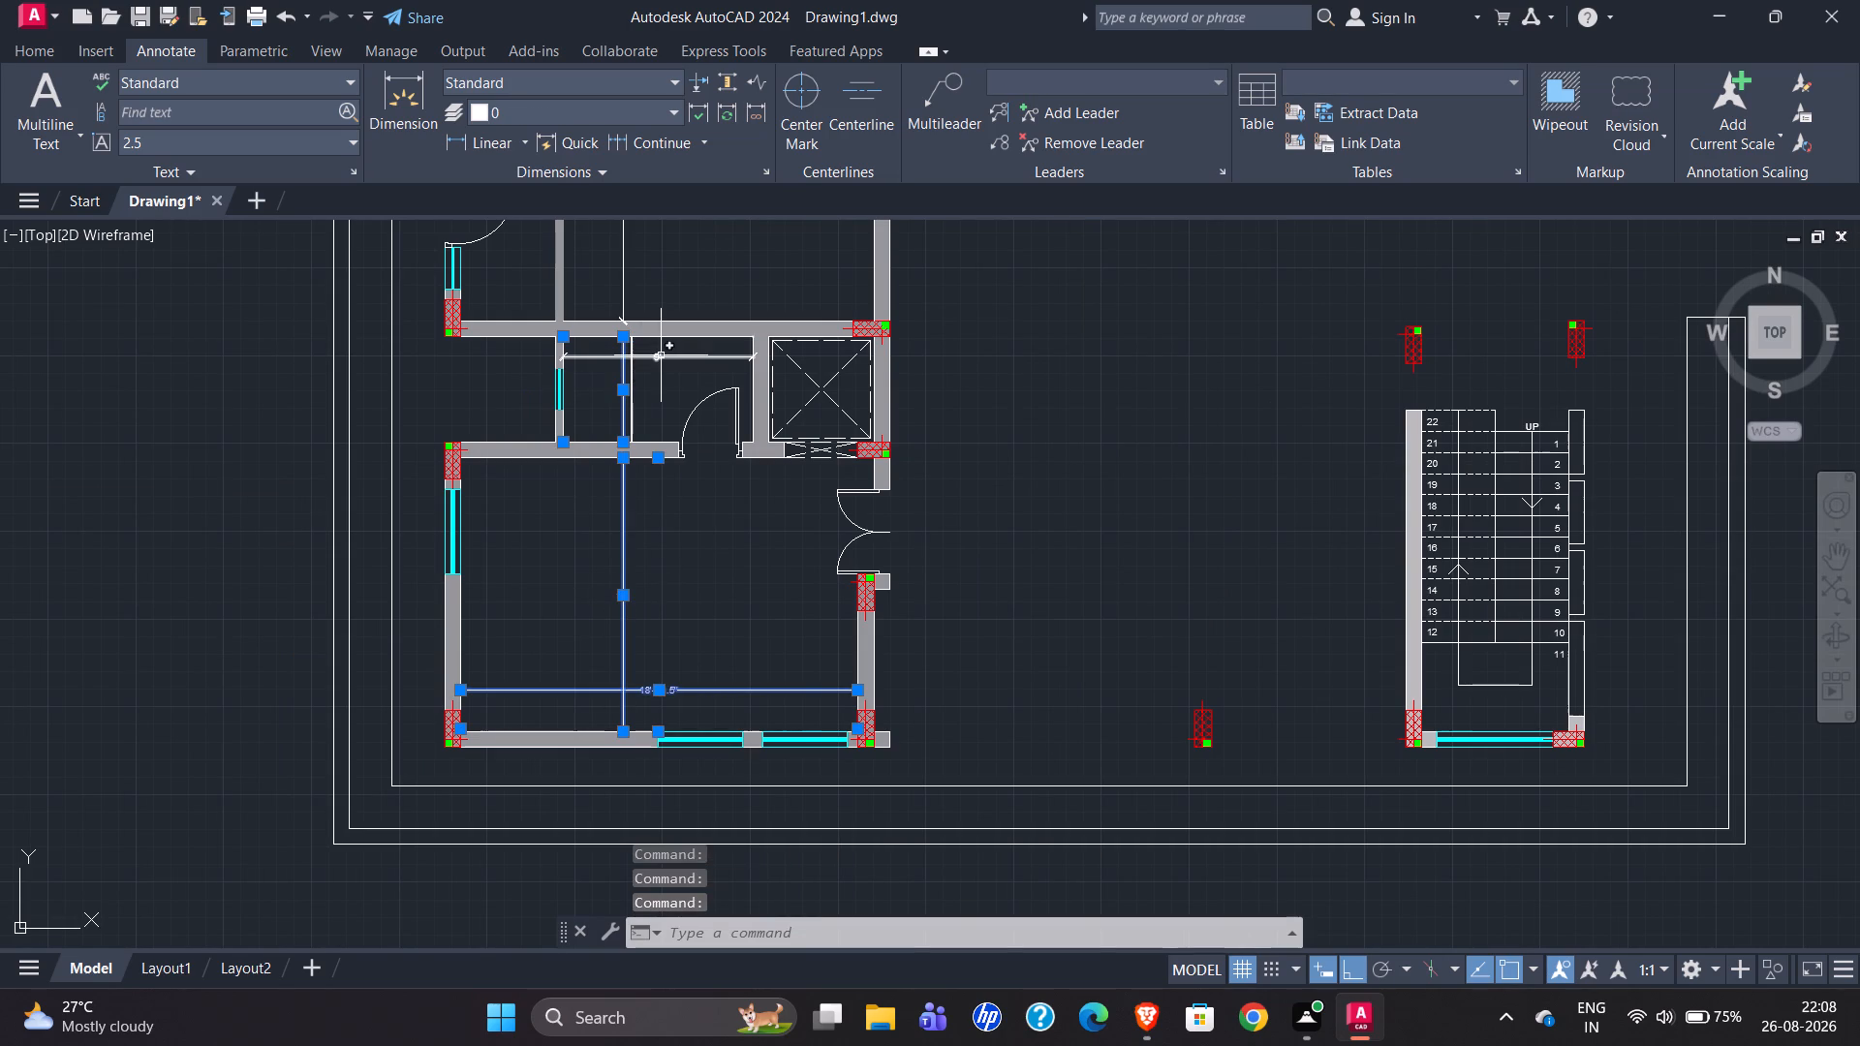
click(661, 354)
scroll(620, 541, down, 2)
click(619, 394)
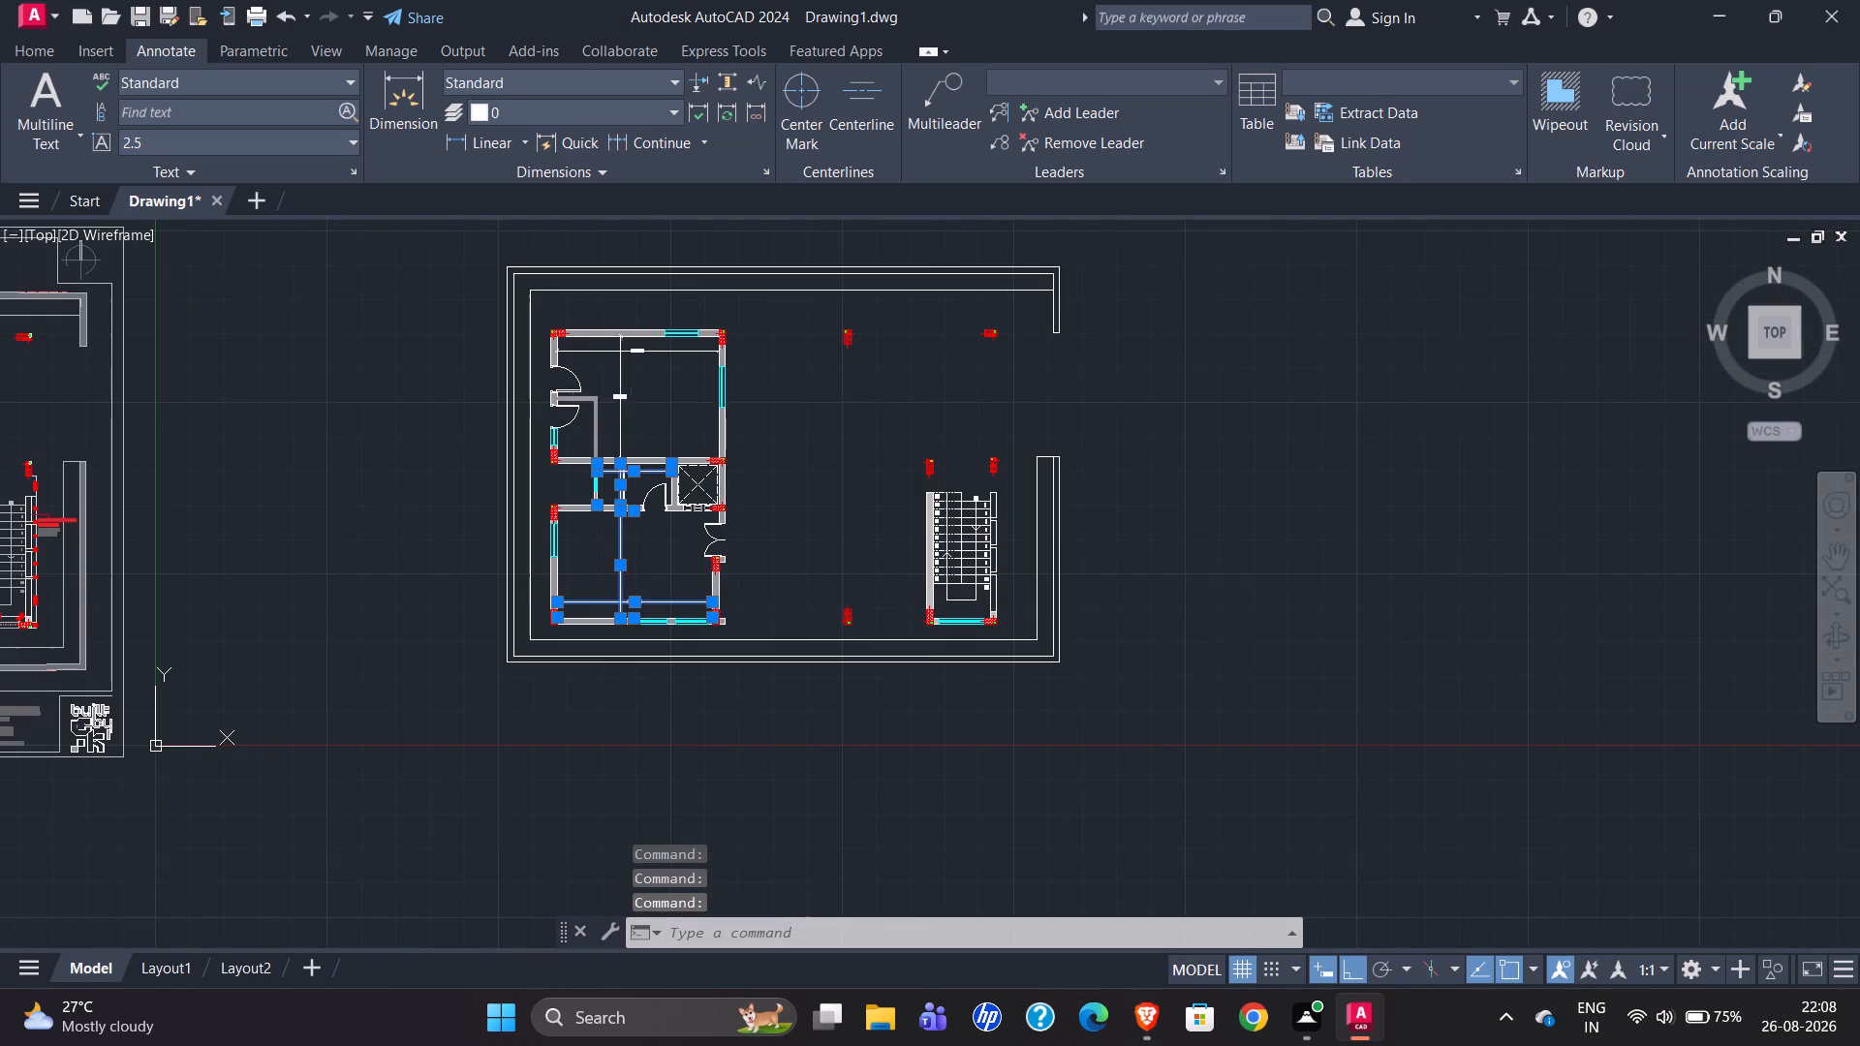
click(635, 348)
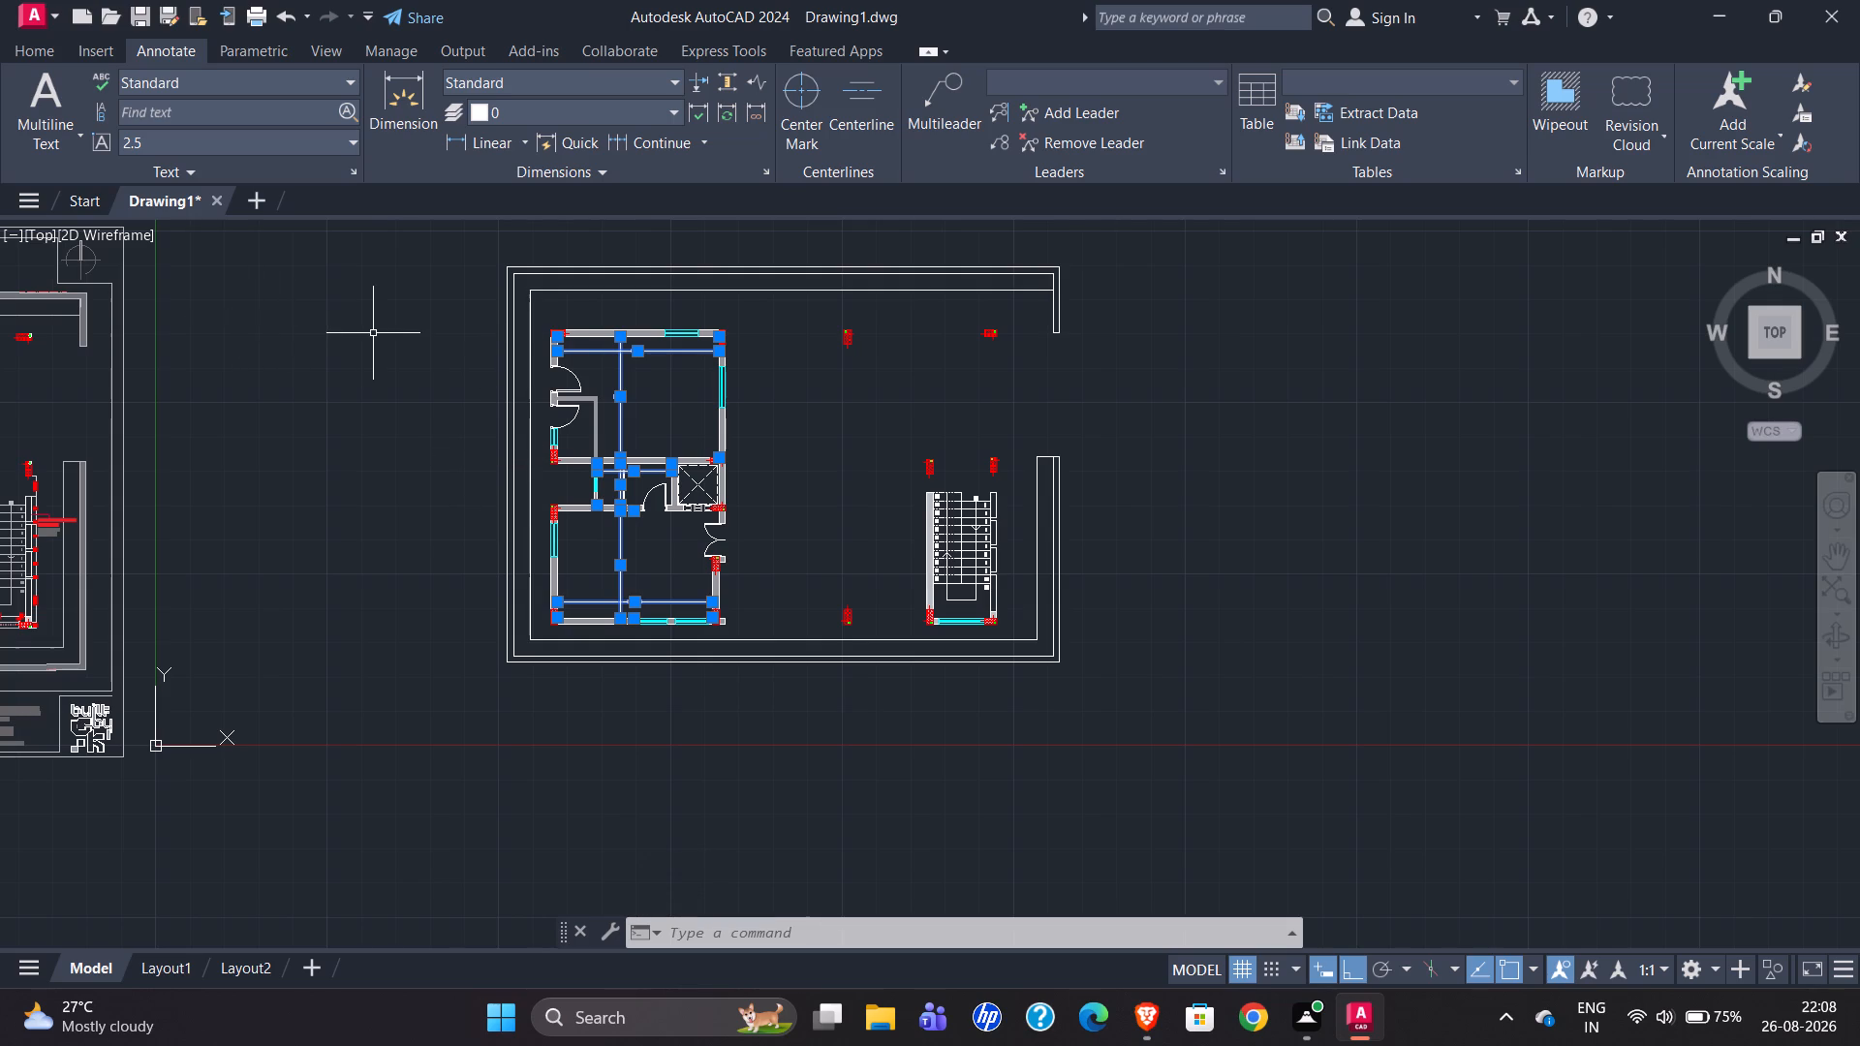
key(ctrl+1)
scroll(156, 463, down, 3)
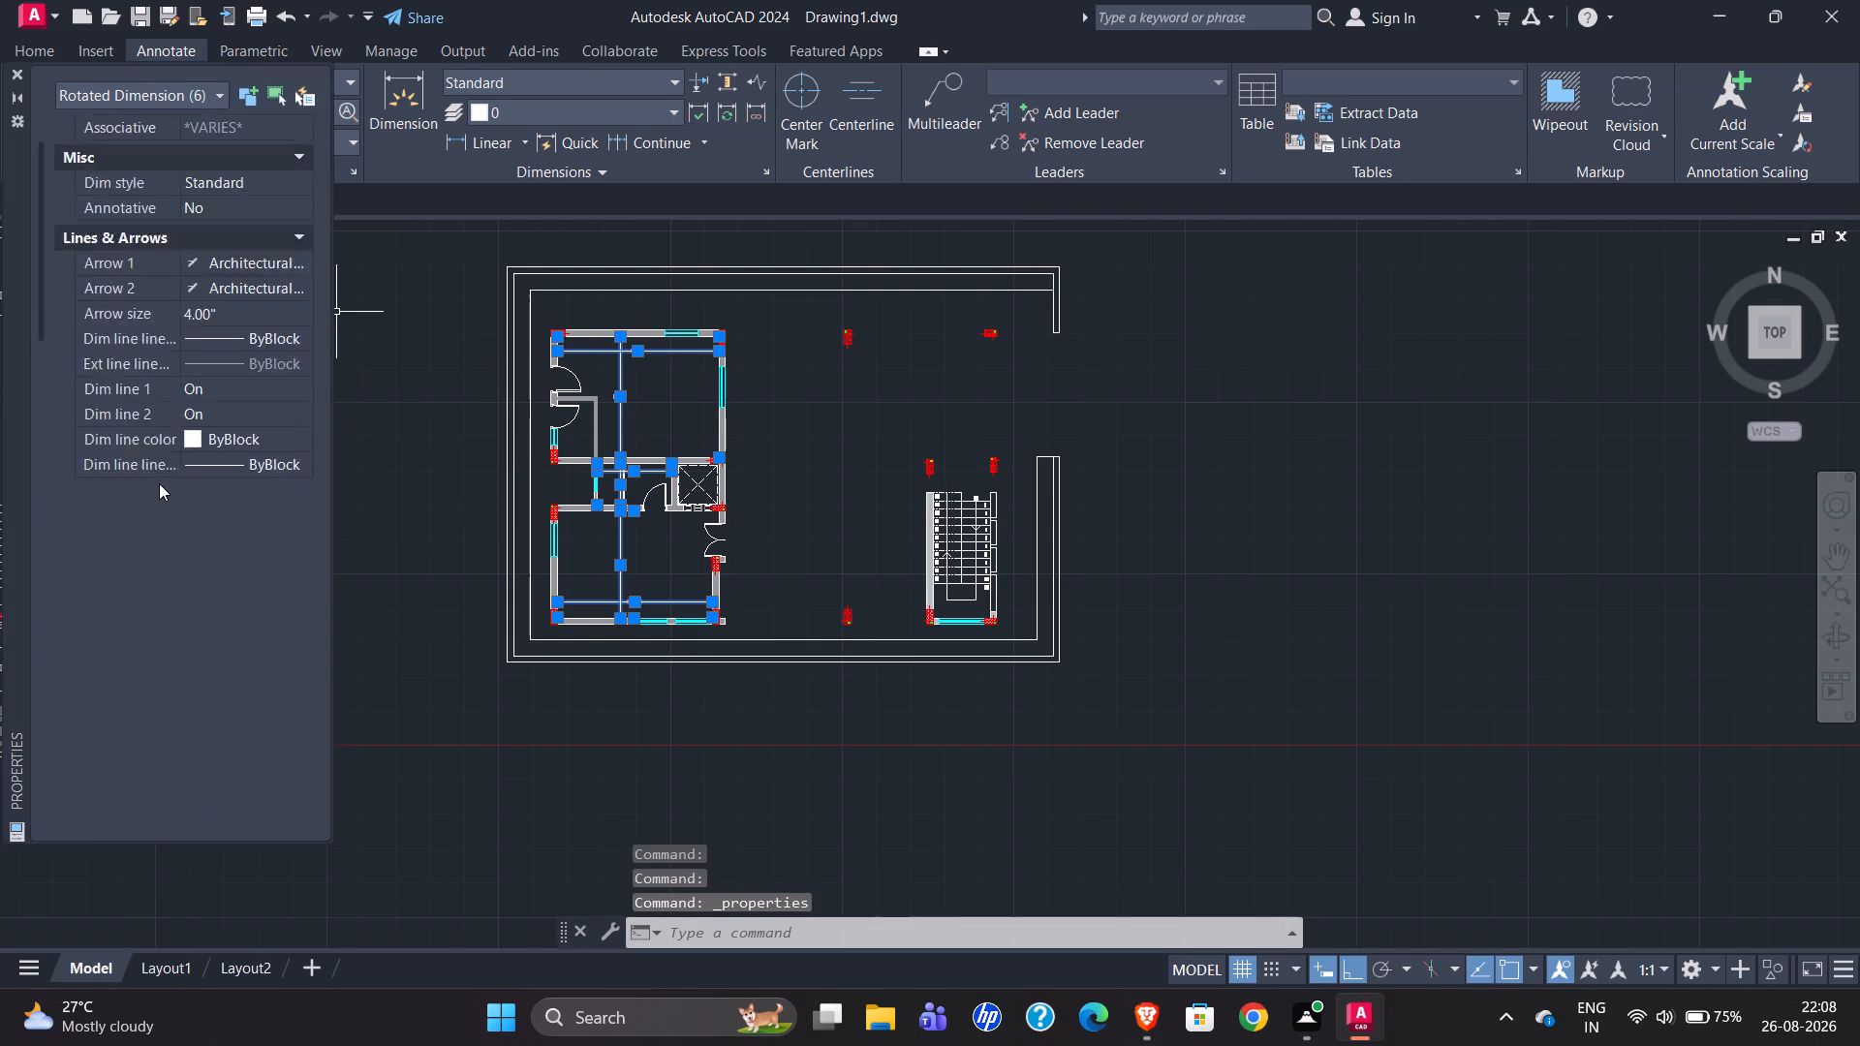
scroll(159, 483, down, 1)
click(241, 589)
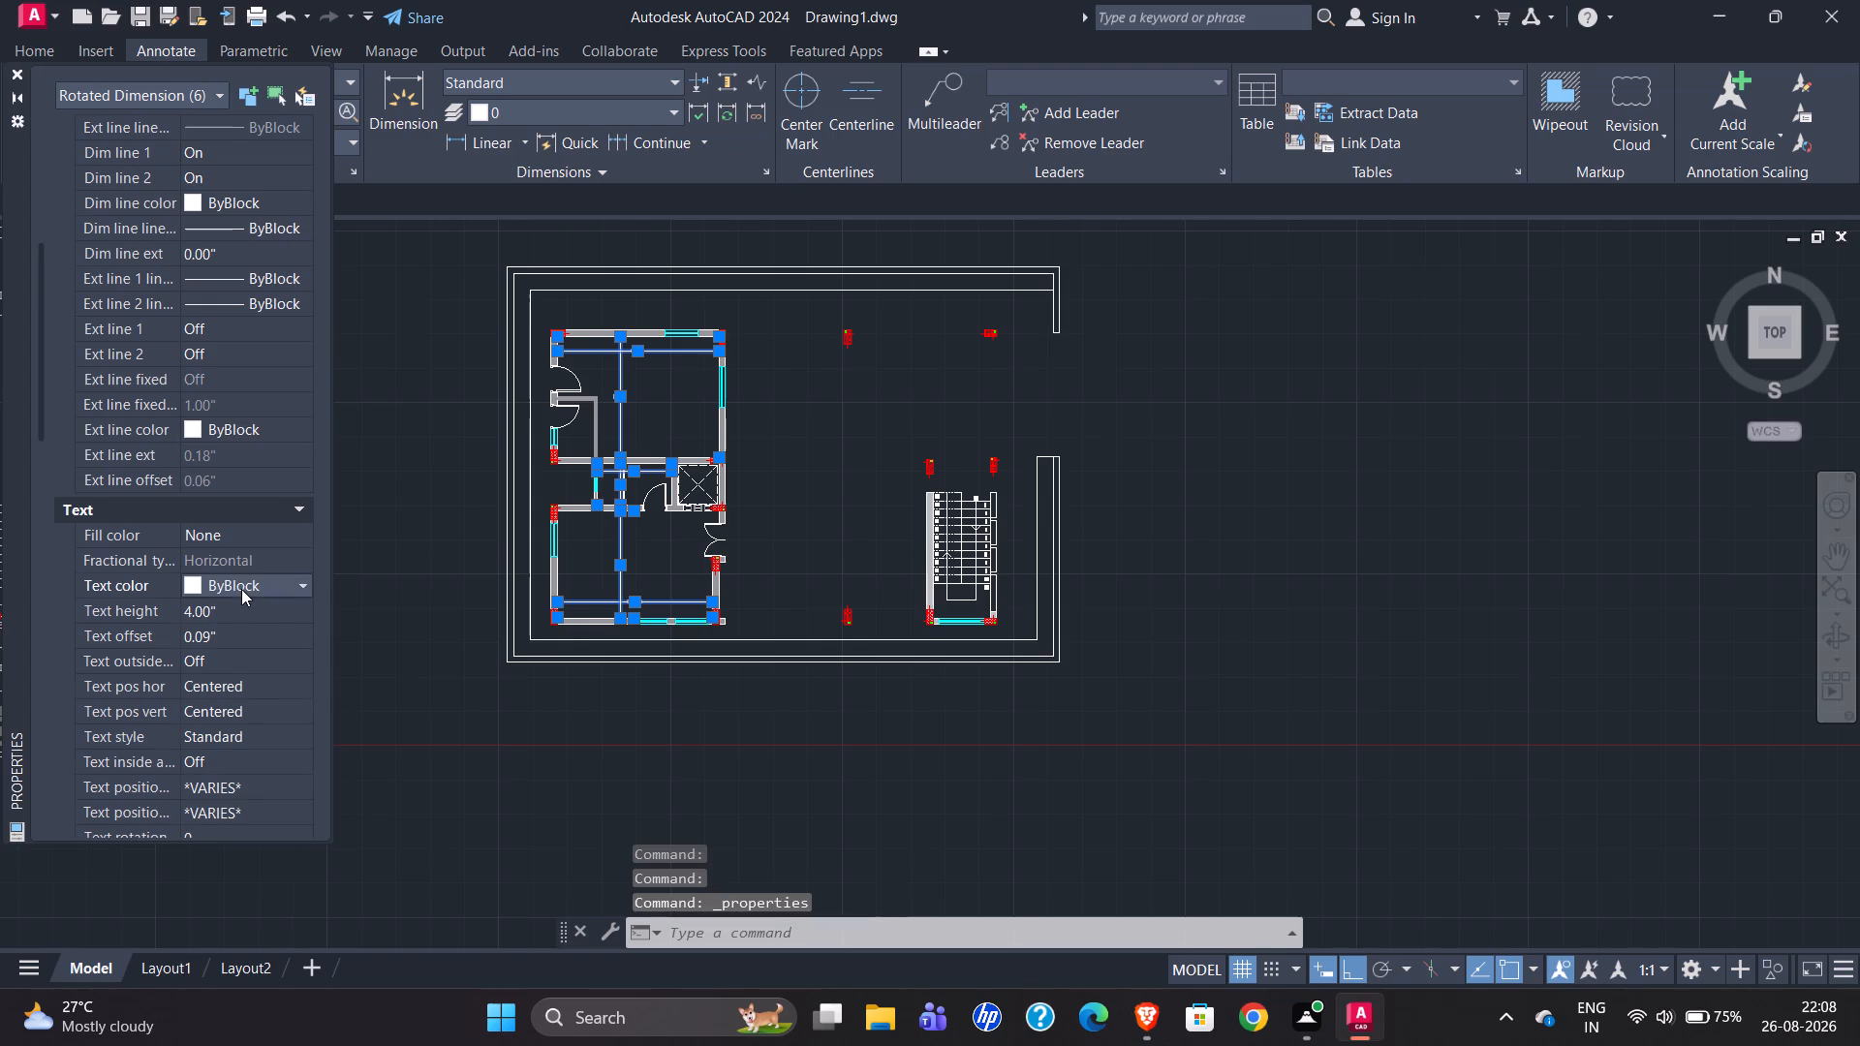
click(241, 589)
click(240, 732)
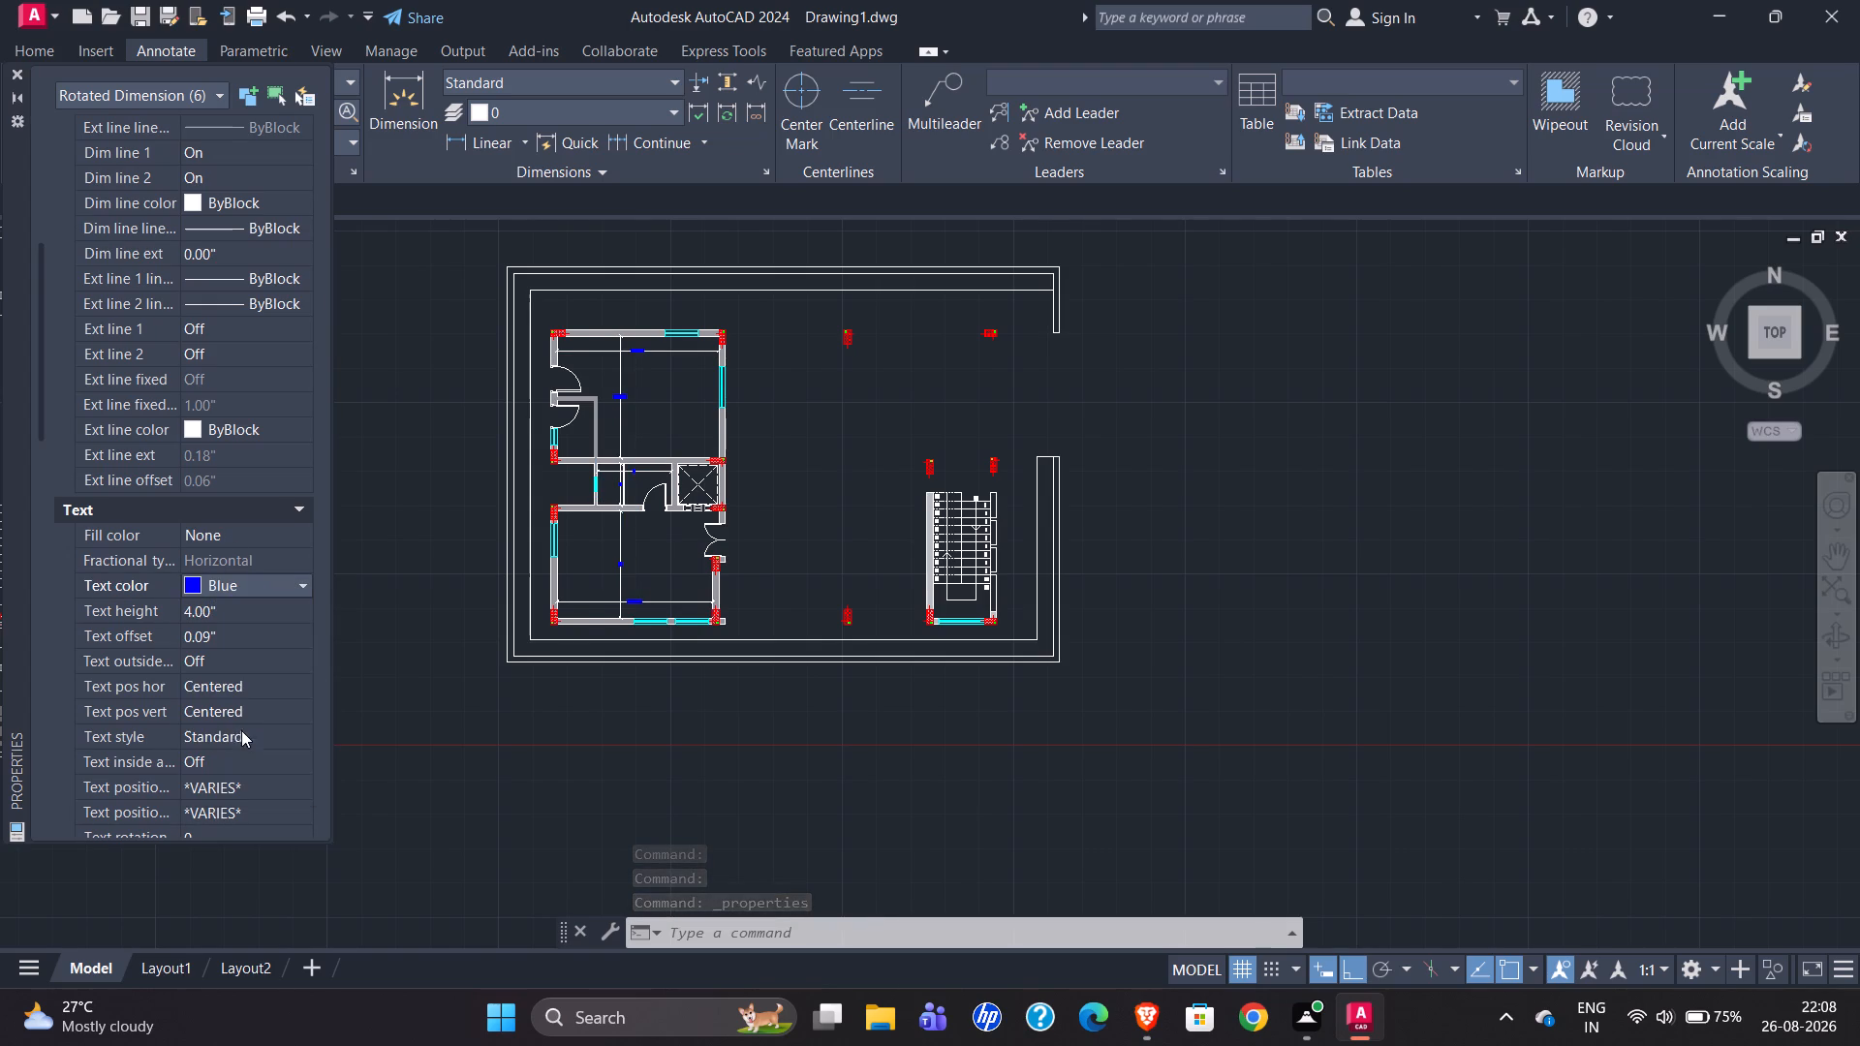
key(Escape)
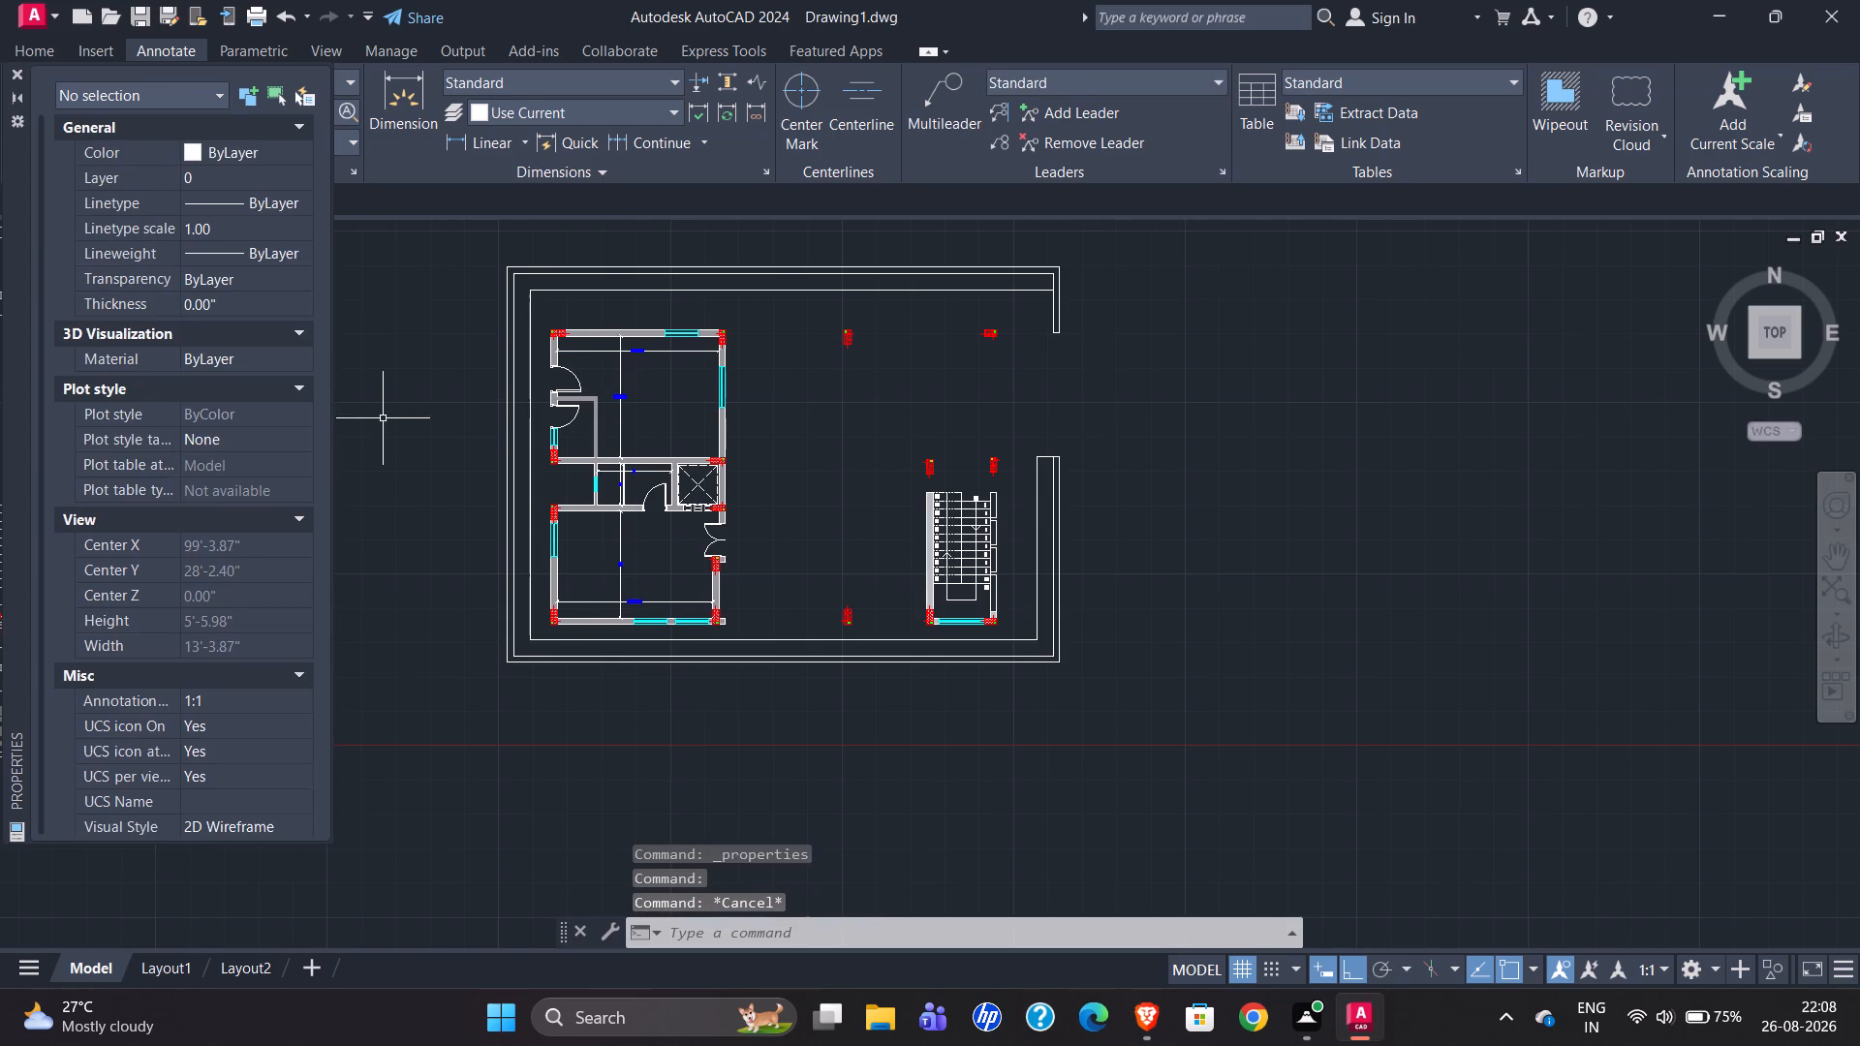
click(21, 75)
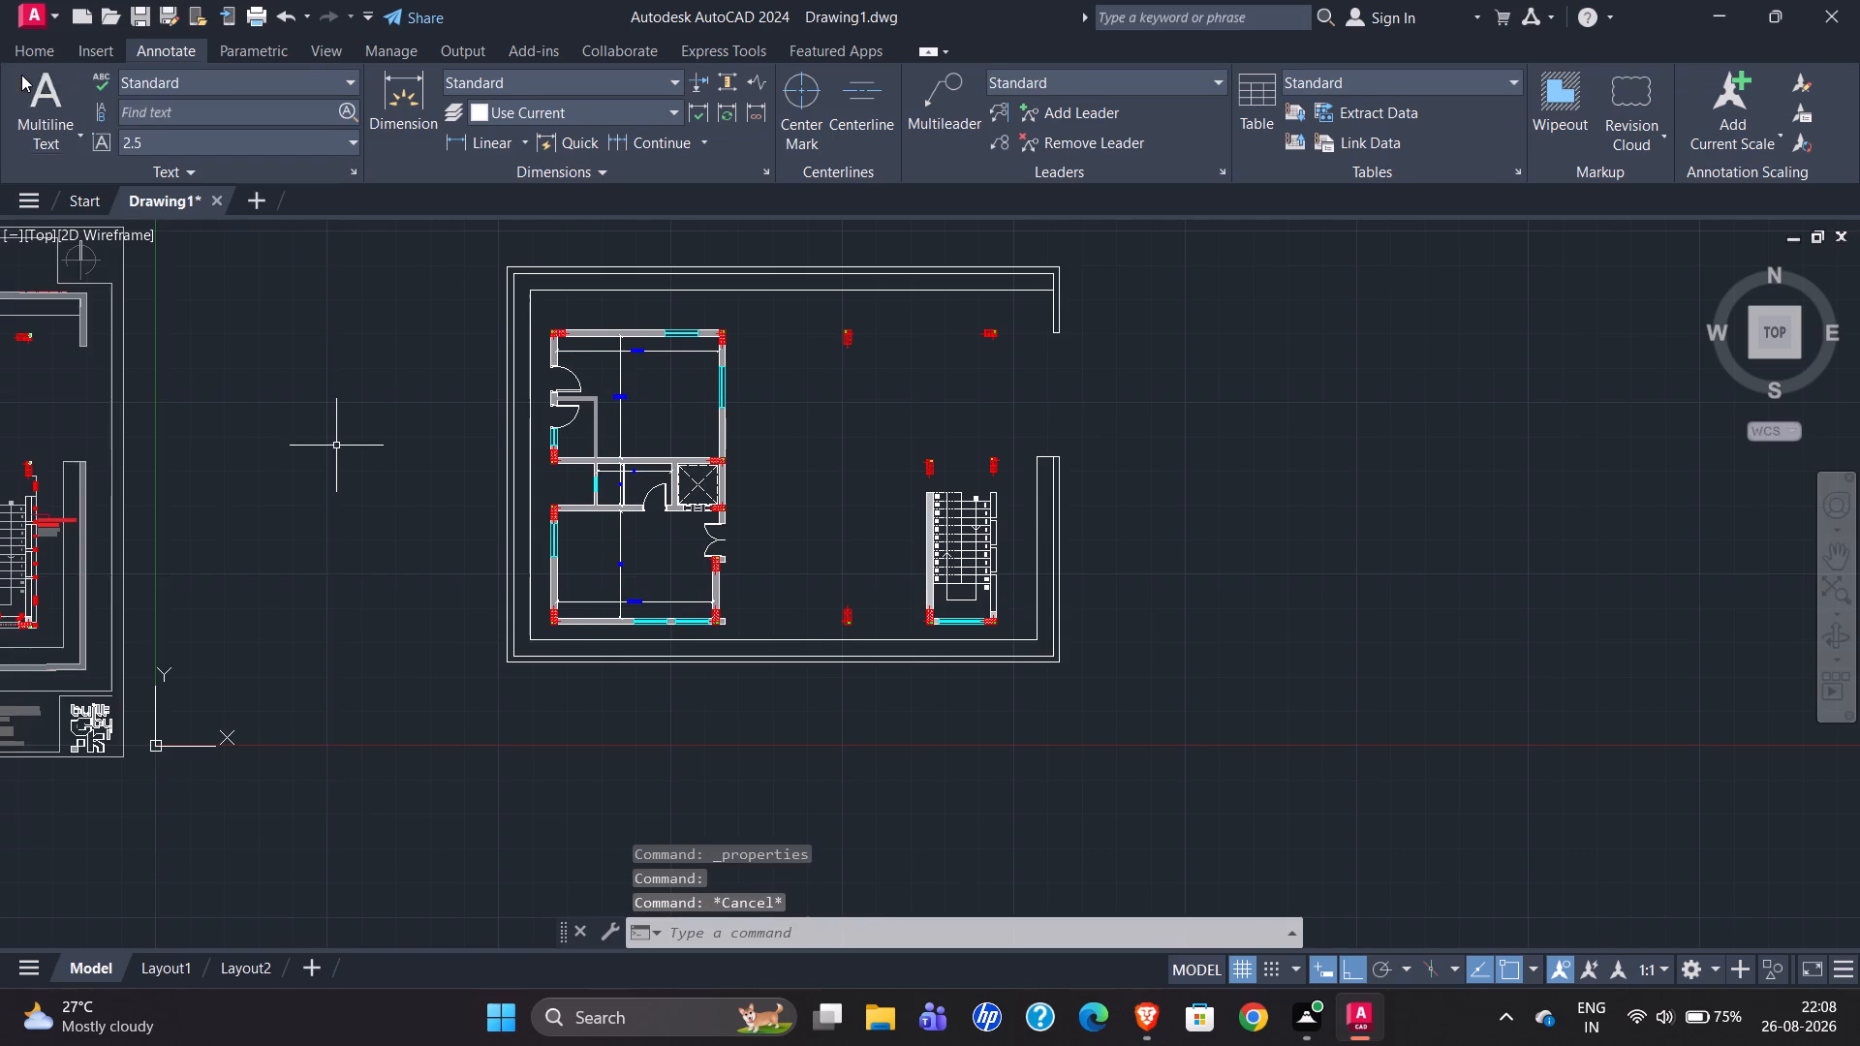
Compare the redrawn plan's dimensions with the room and wall dimensions in the reference plan.
scroll(646, 385, up, 5)
scroll(661, 398, down, 3)
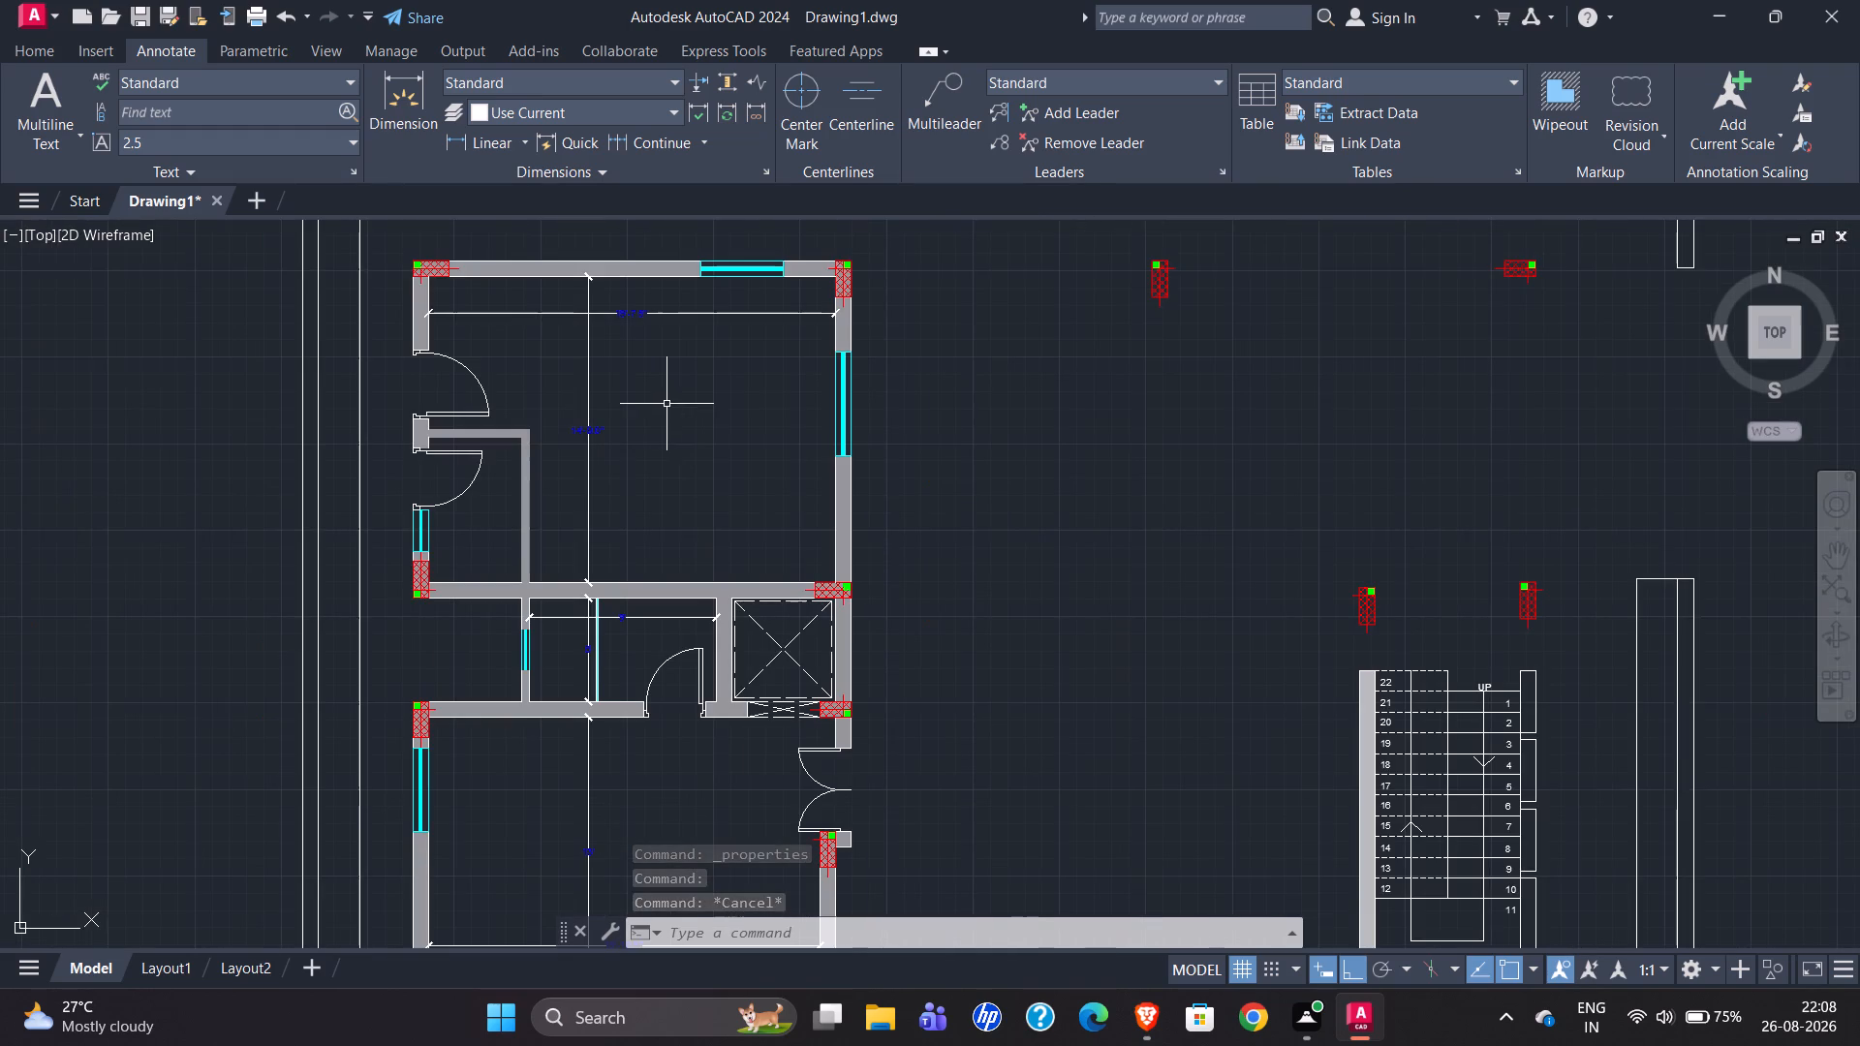
scroll(556, 428, up, 3)
scroll(786, 459, down, 5)
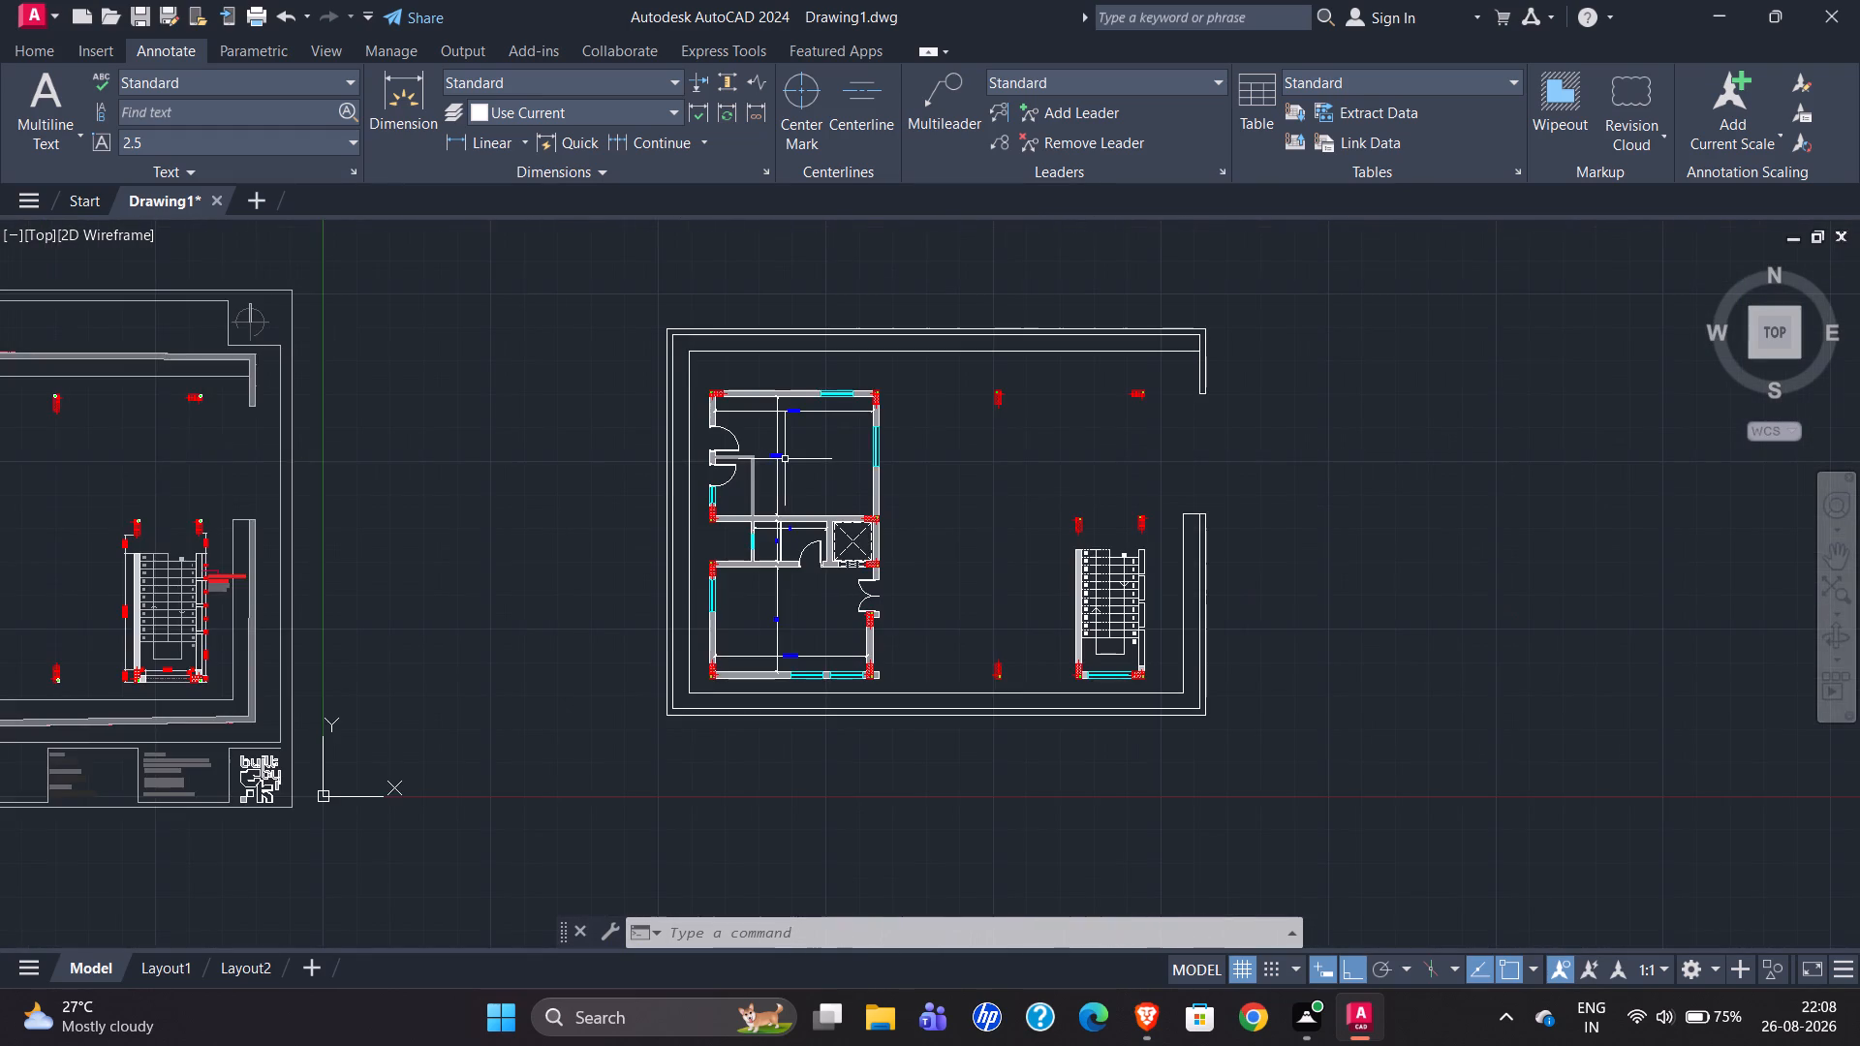
scroll(257, 517, down, 2)
scroll(141, 504, up, 5)
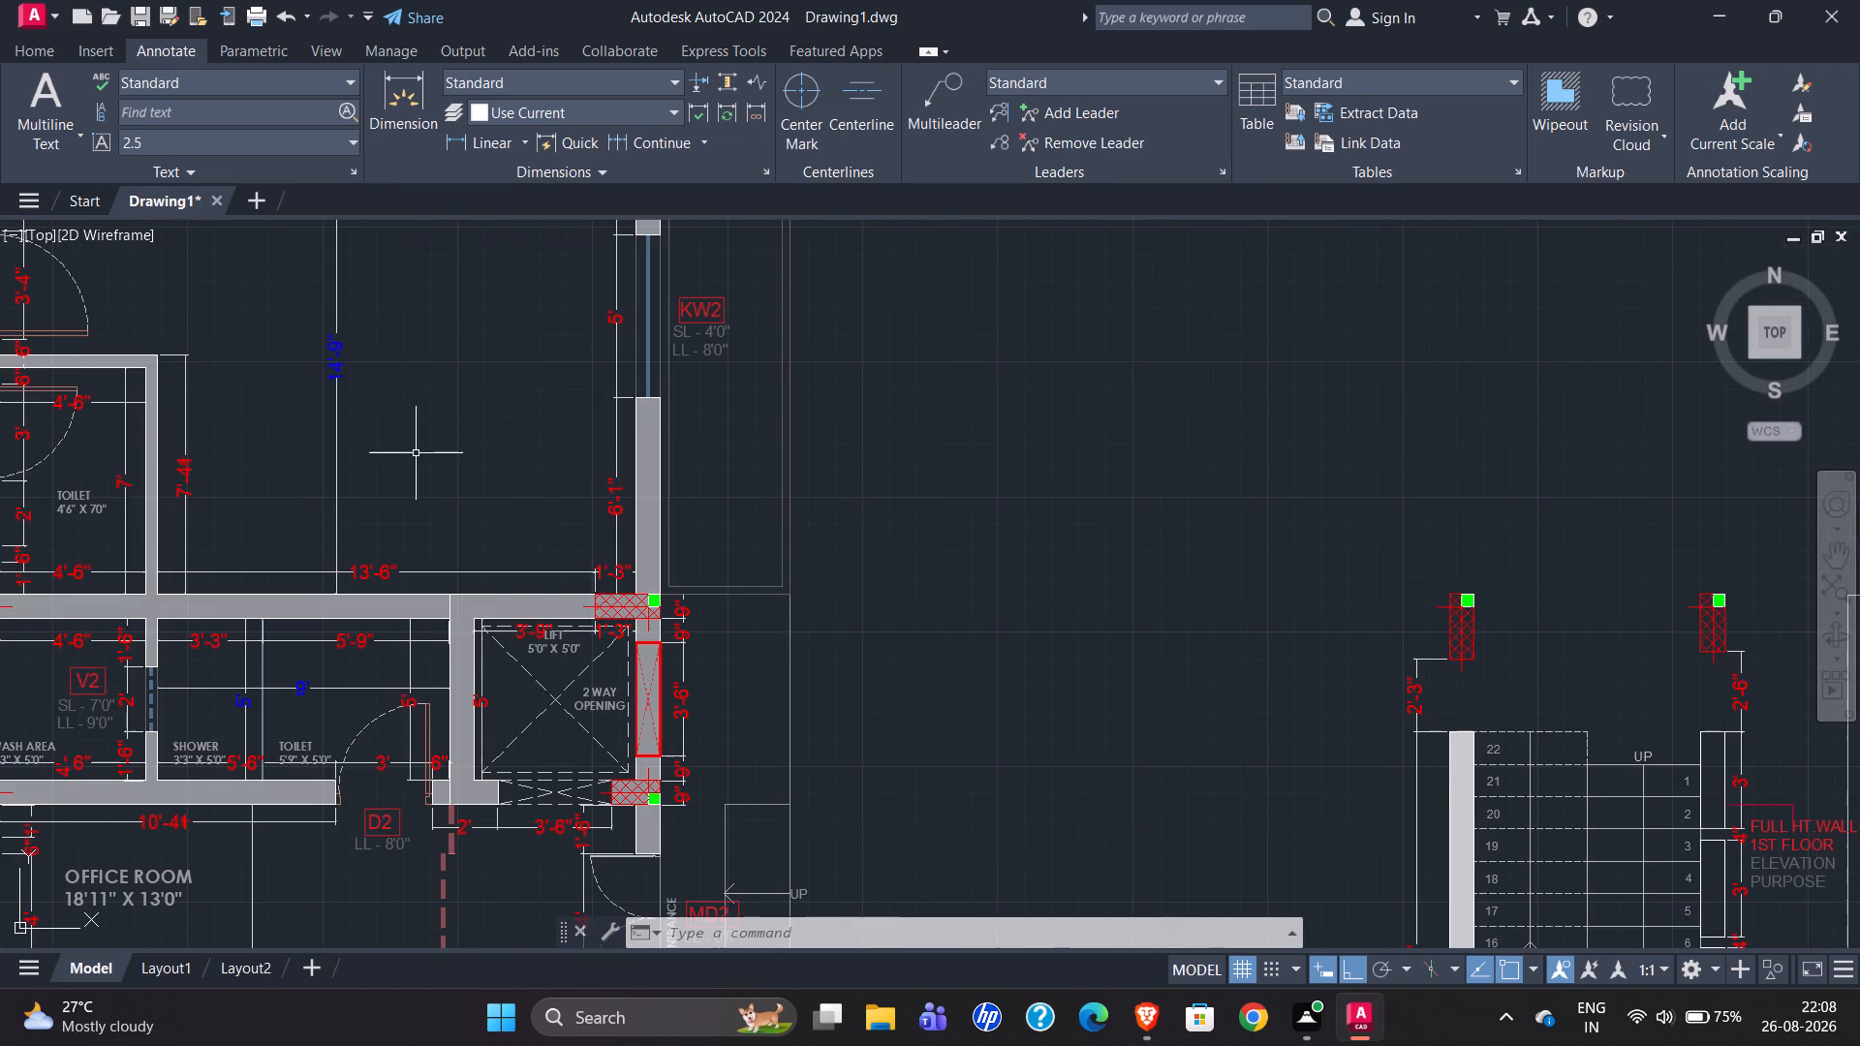
scroll(352, 435, down, 2)
scroll(141, 312, up, 2)
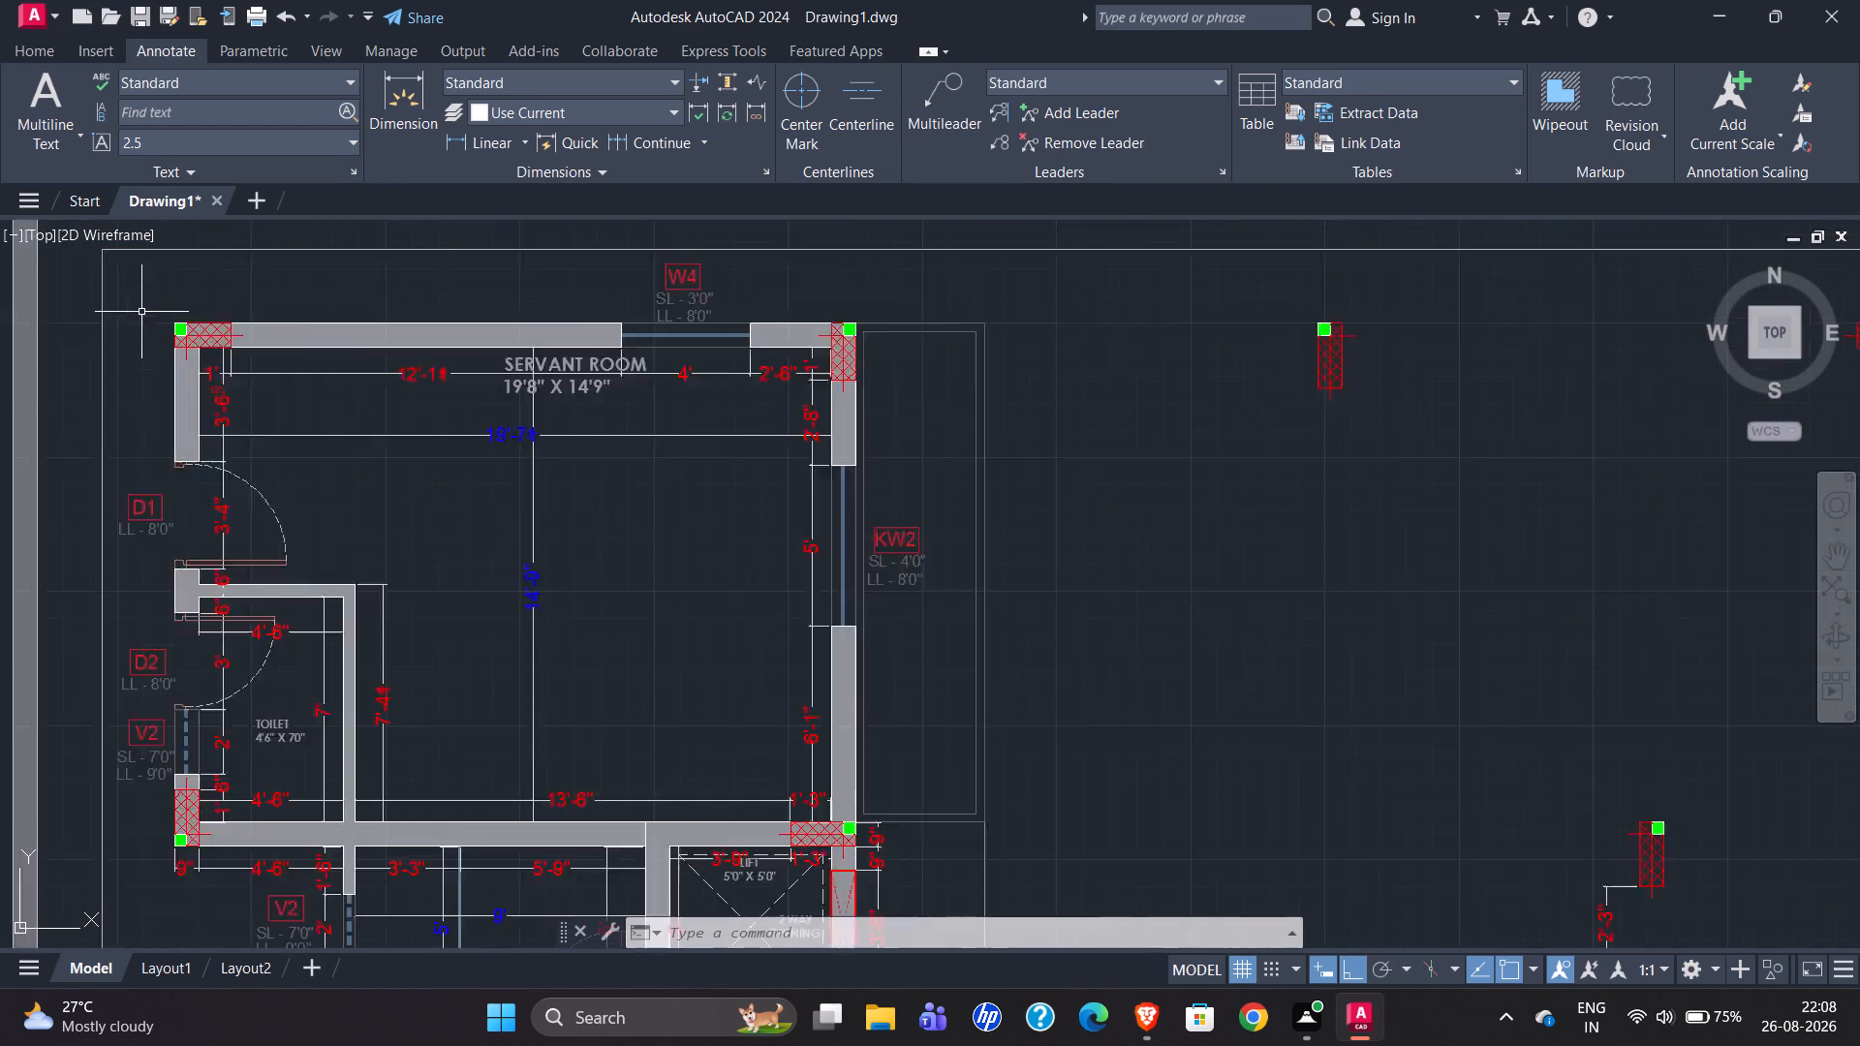
scroll(141, 312, up, 1)
scroll(214, 347, down, 4)
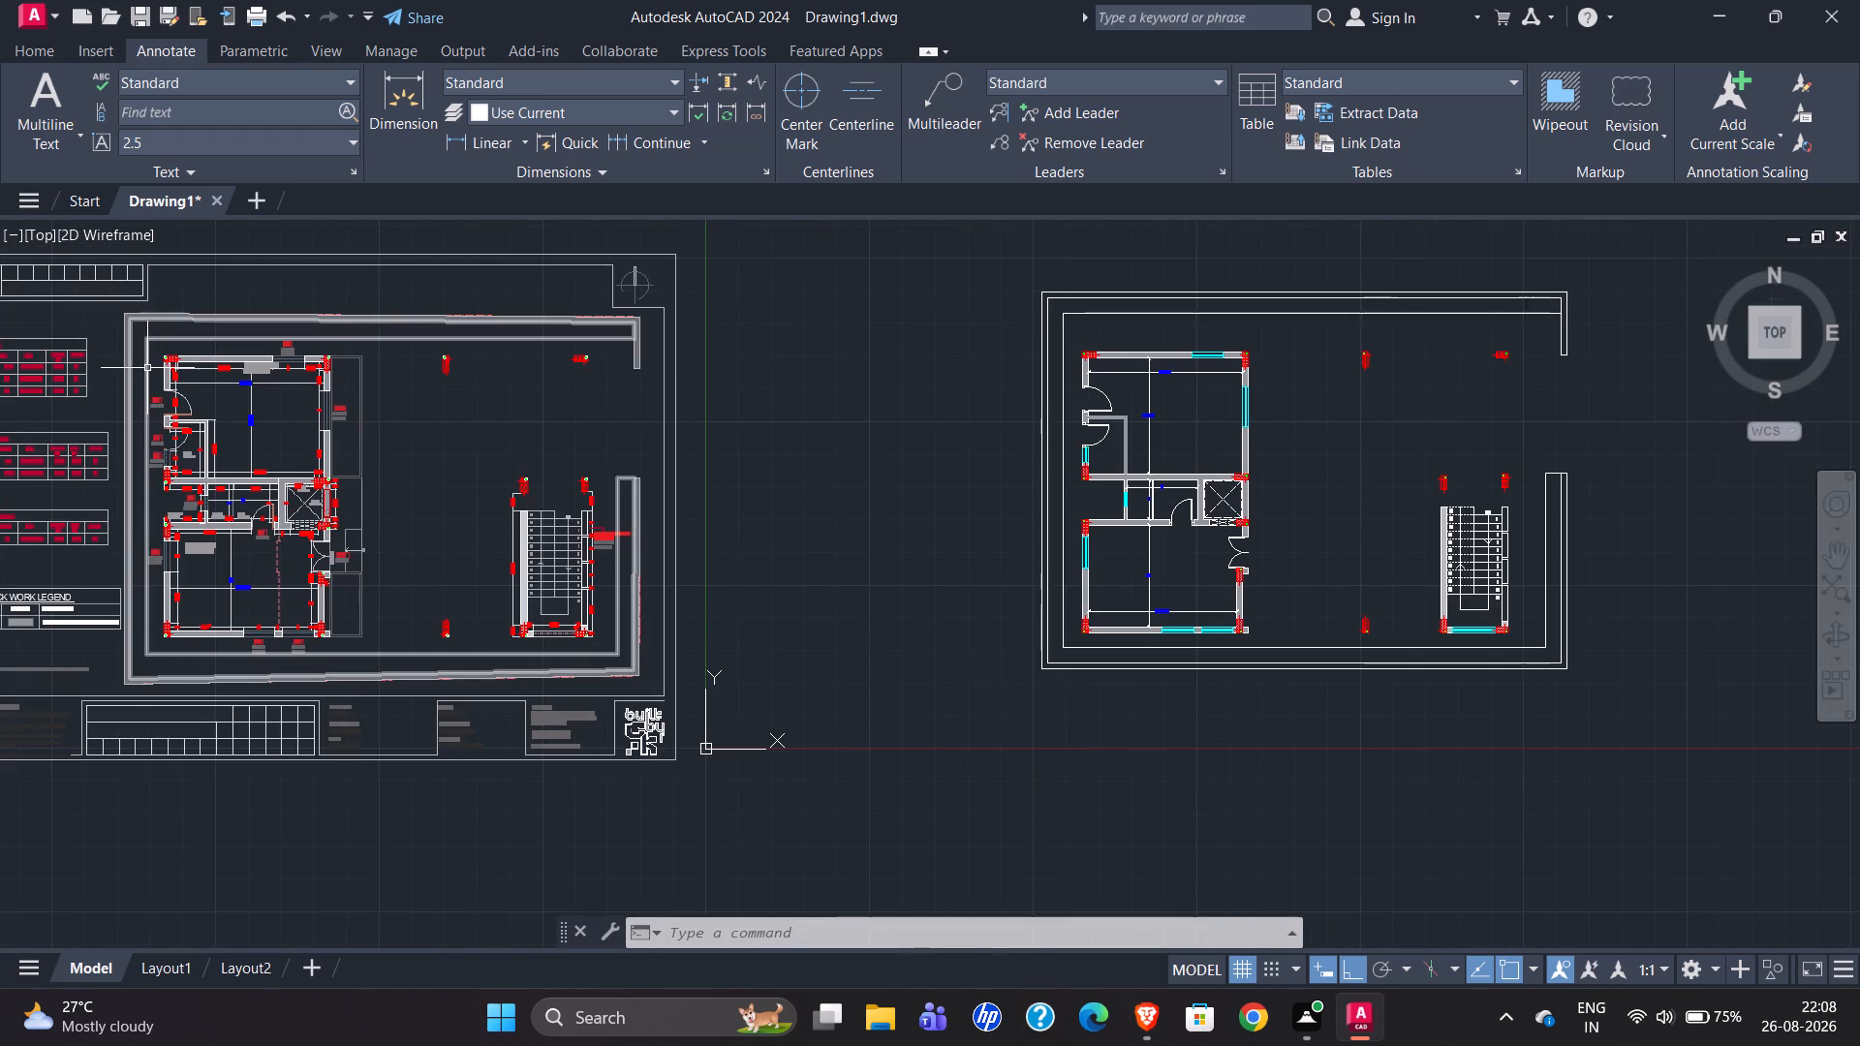
scroll(147, 368, down, 1)
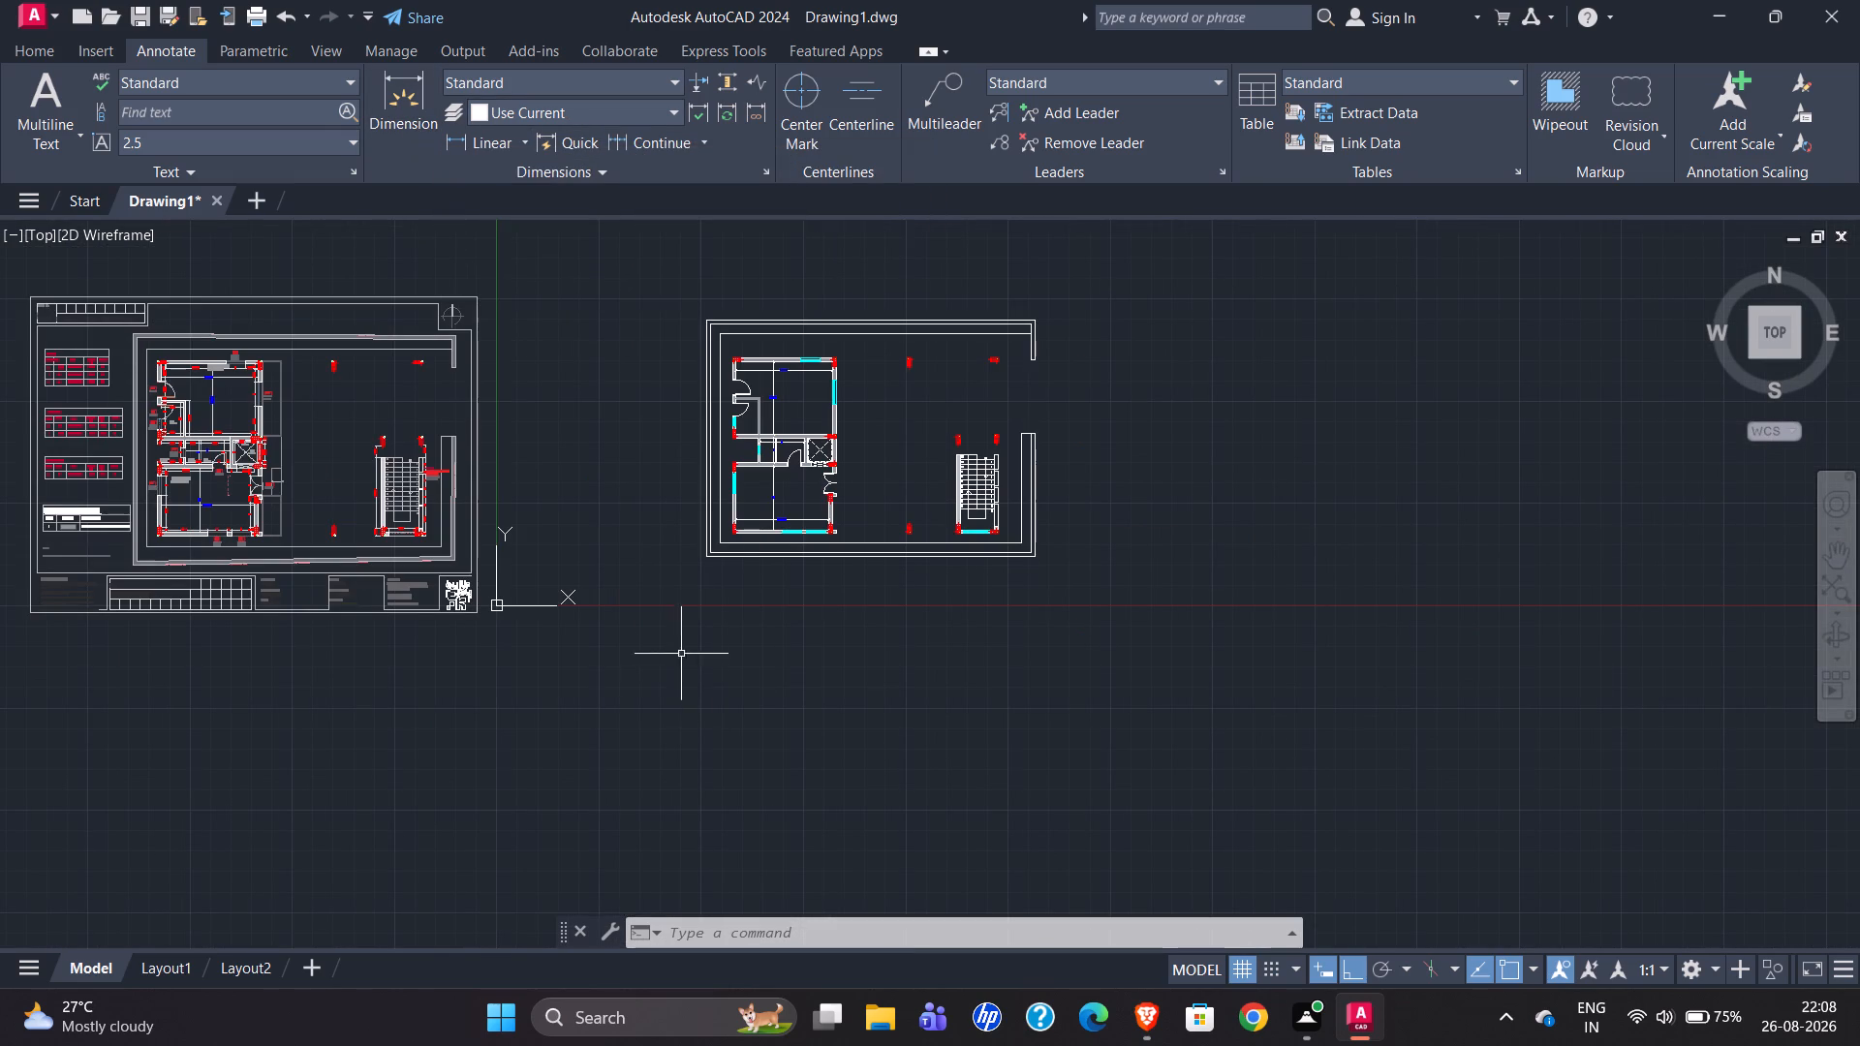
Set the text colour of the Standard dimension style to Red.
text(DIM)
text(ST)
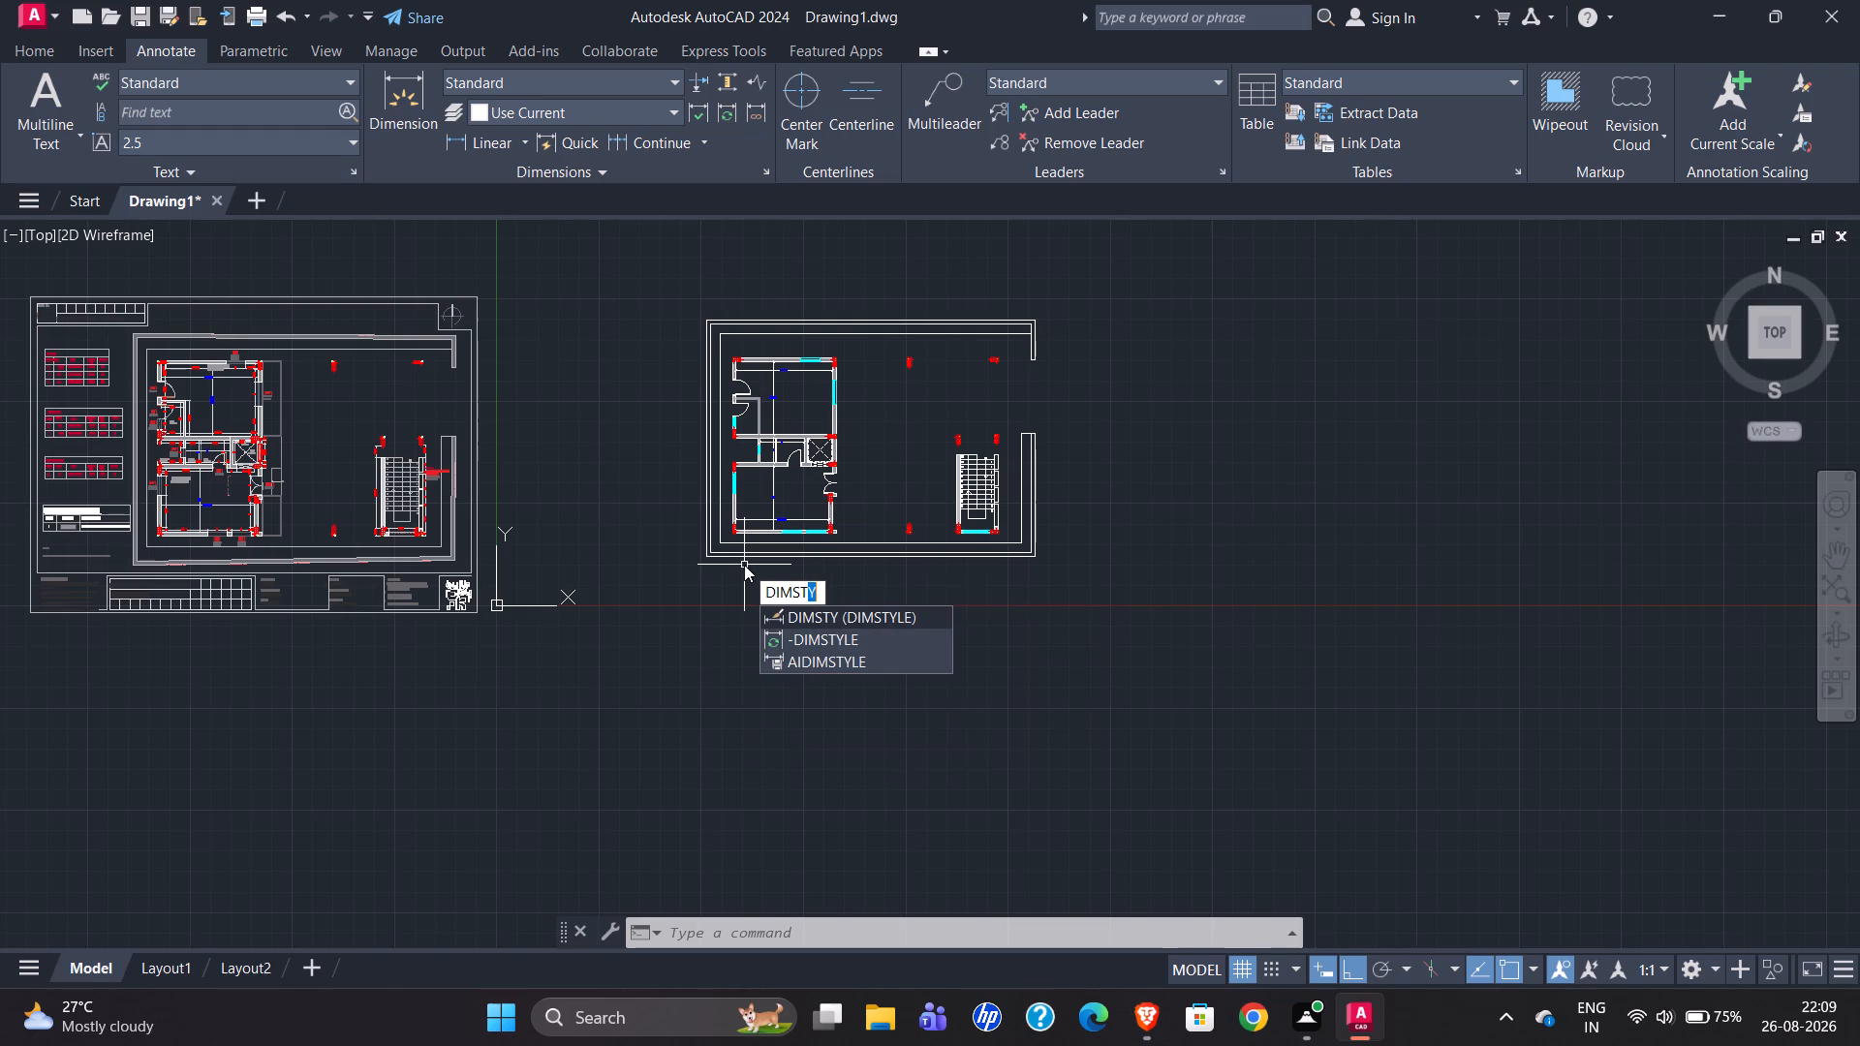
key(y)
key(Return)
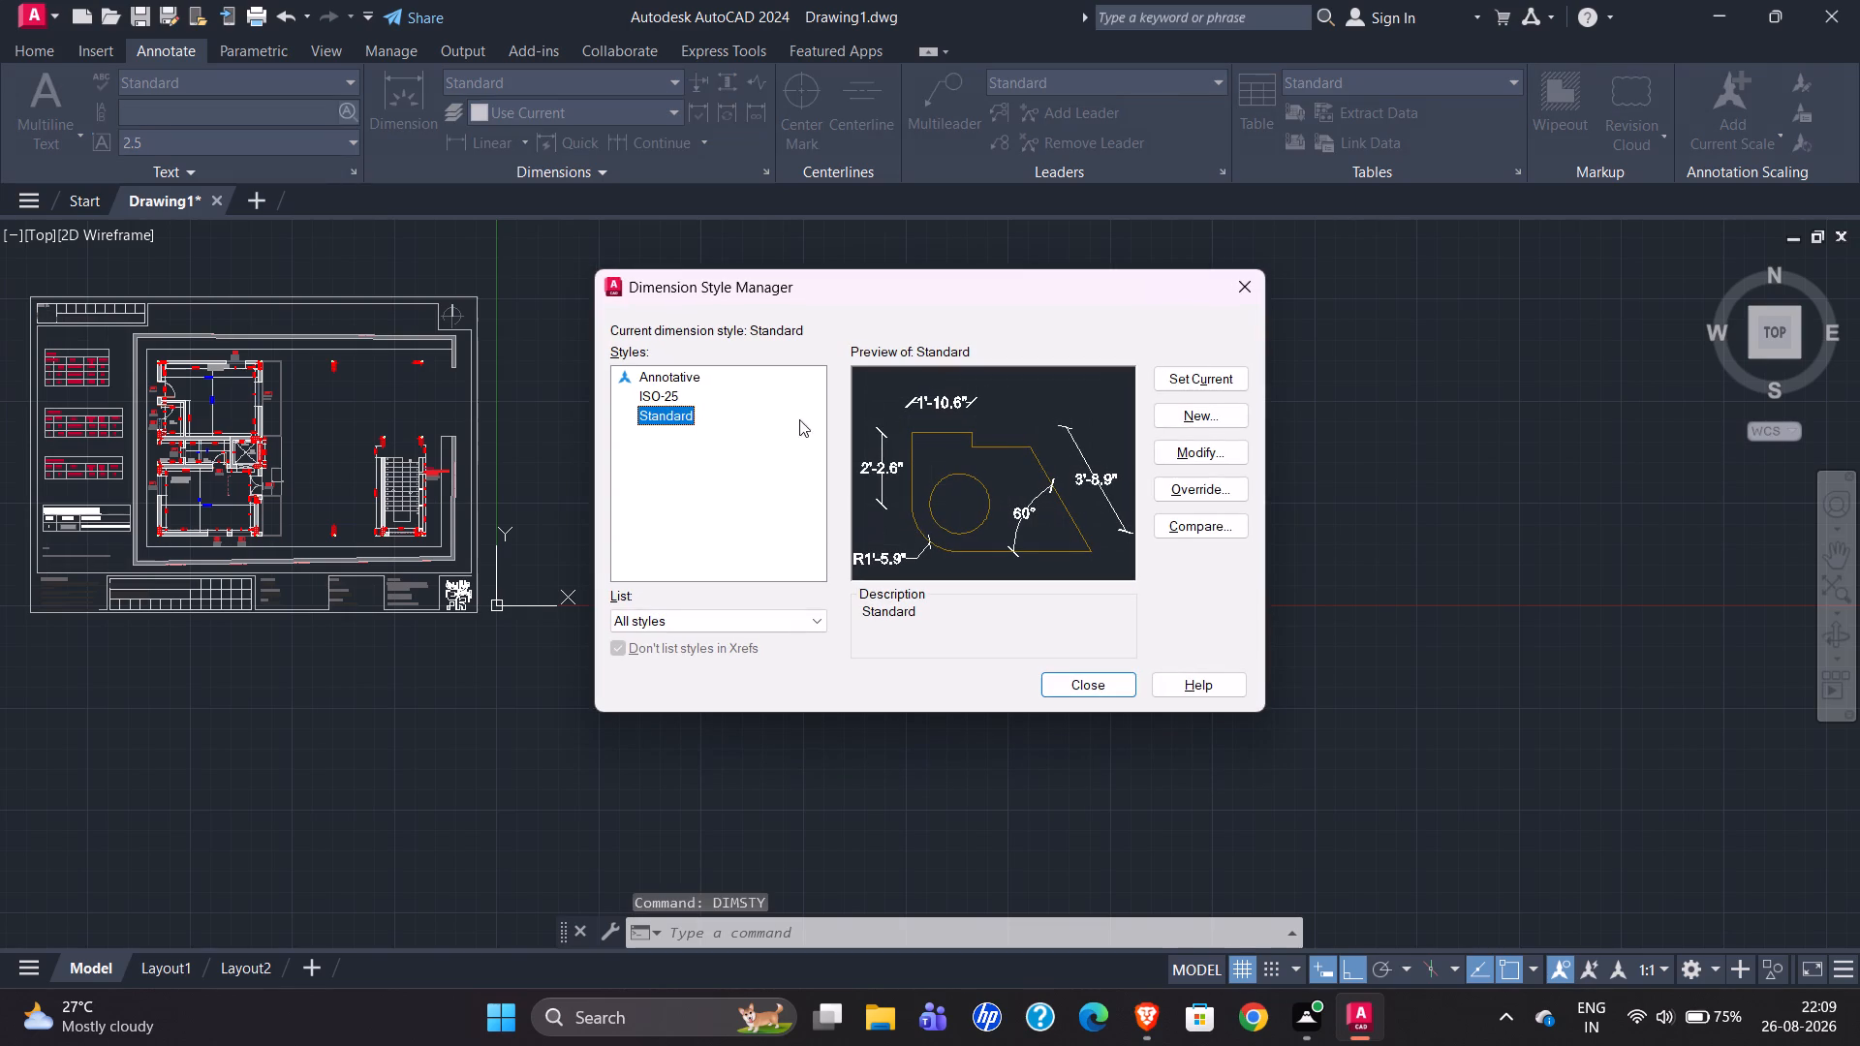
click(1194, 457)
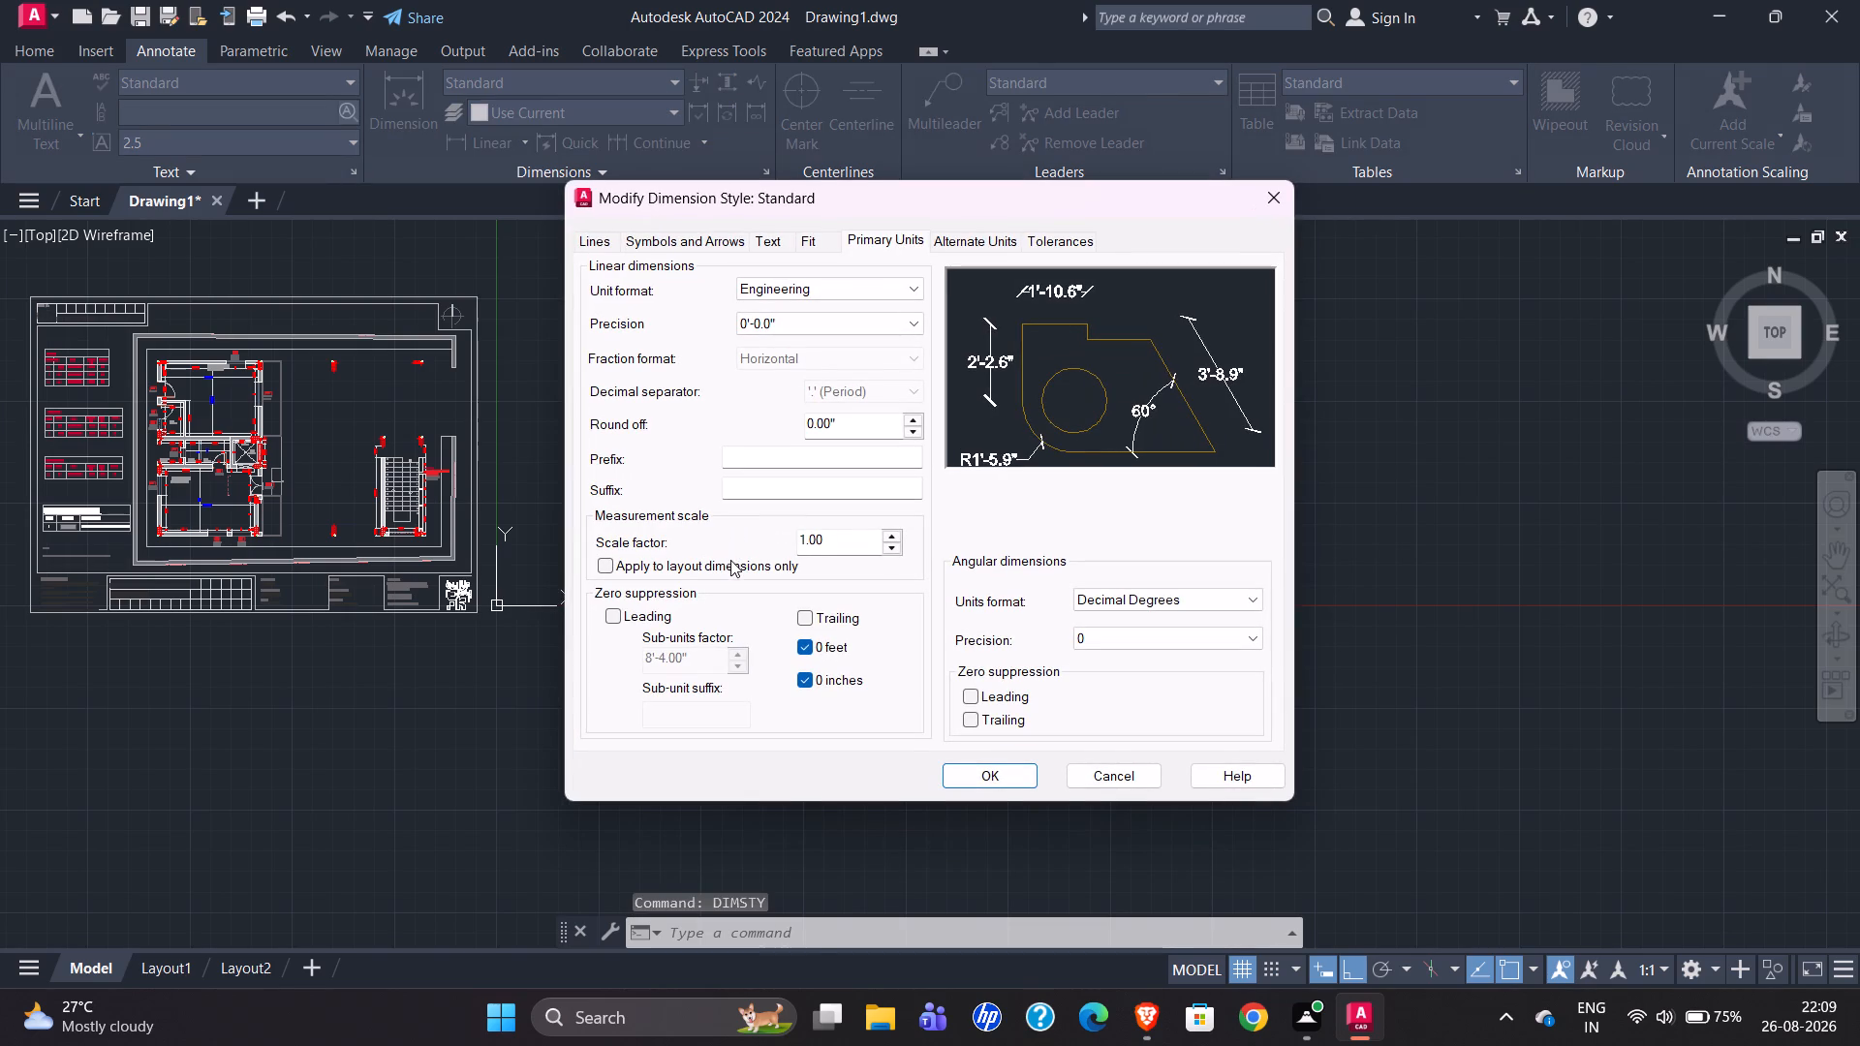
click(783, 244)
click(825, 332)
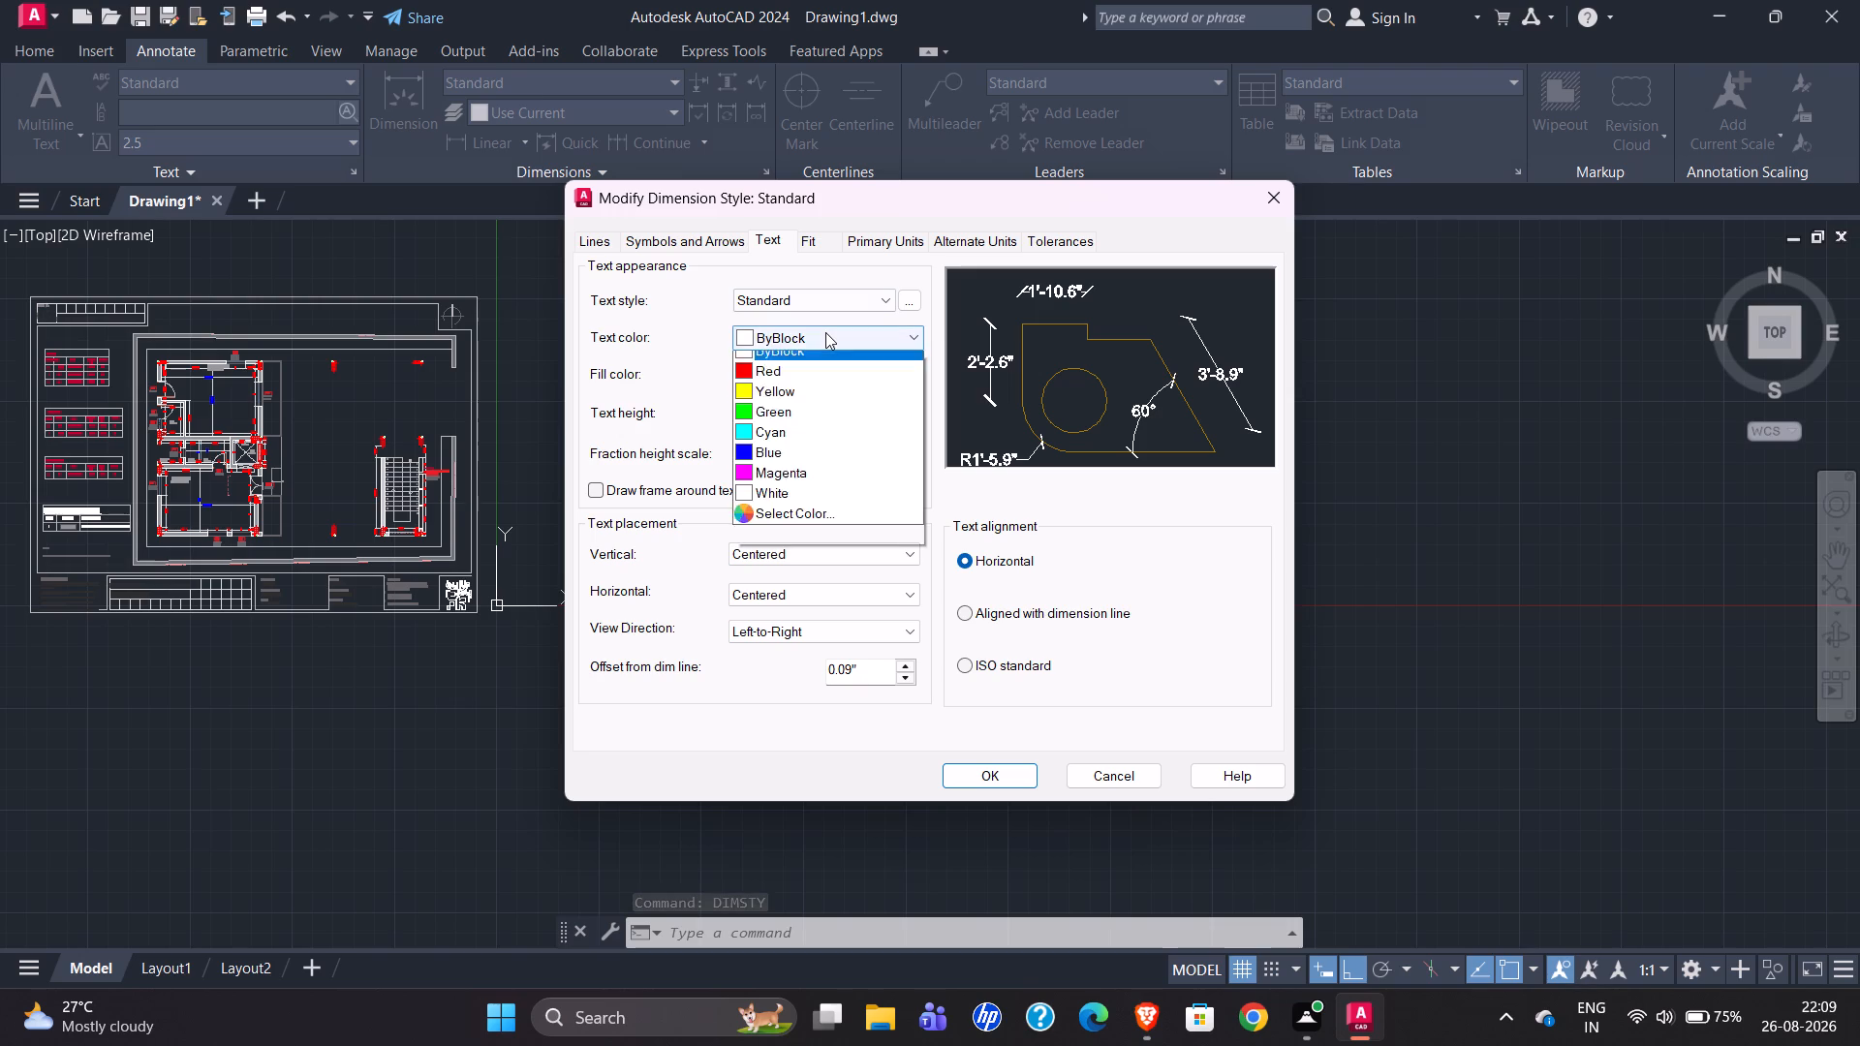
click(790, 390)
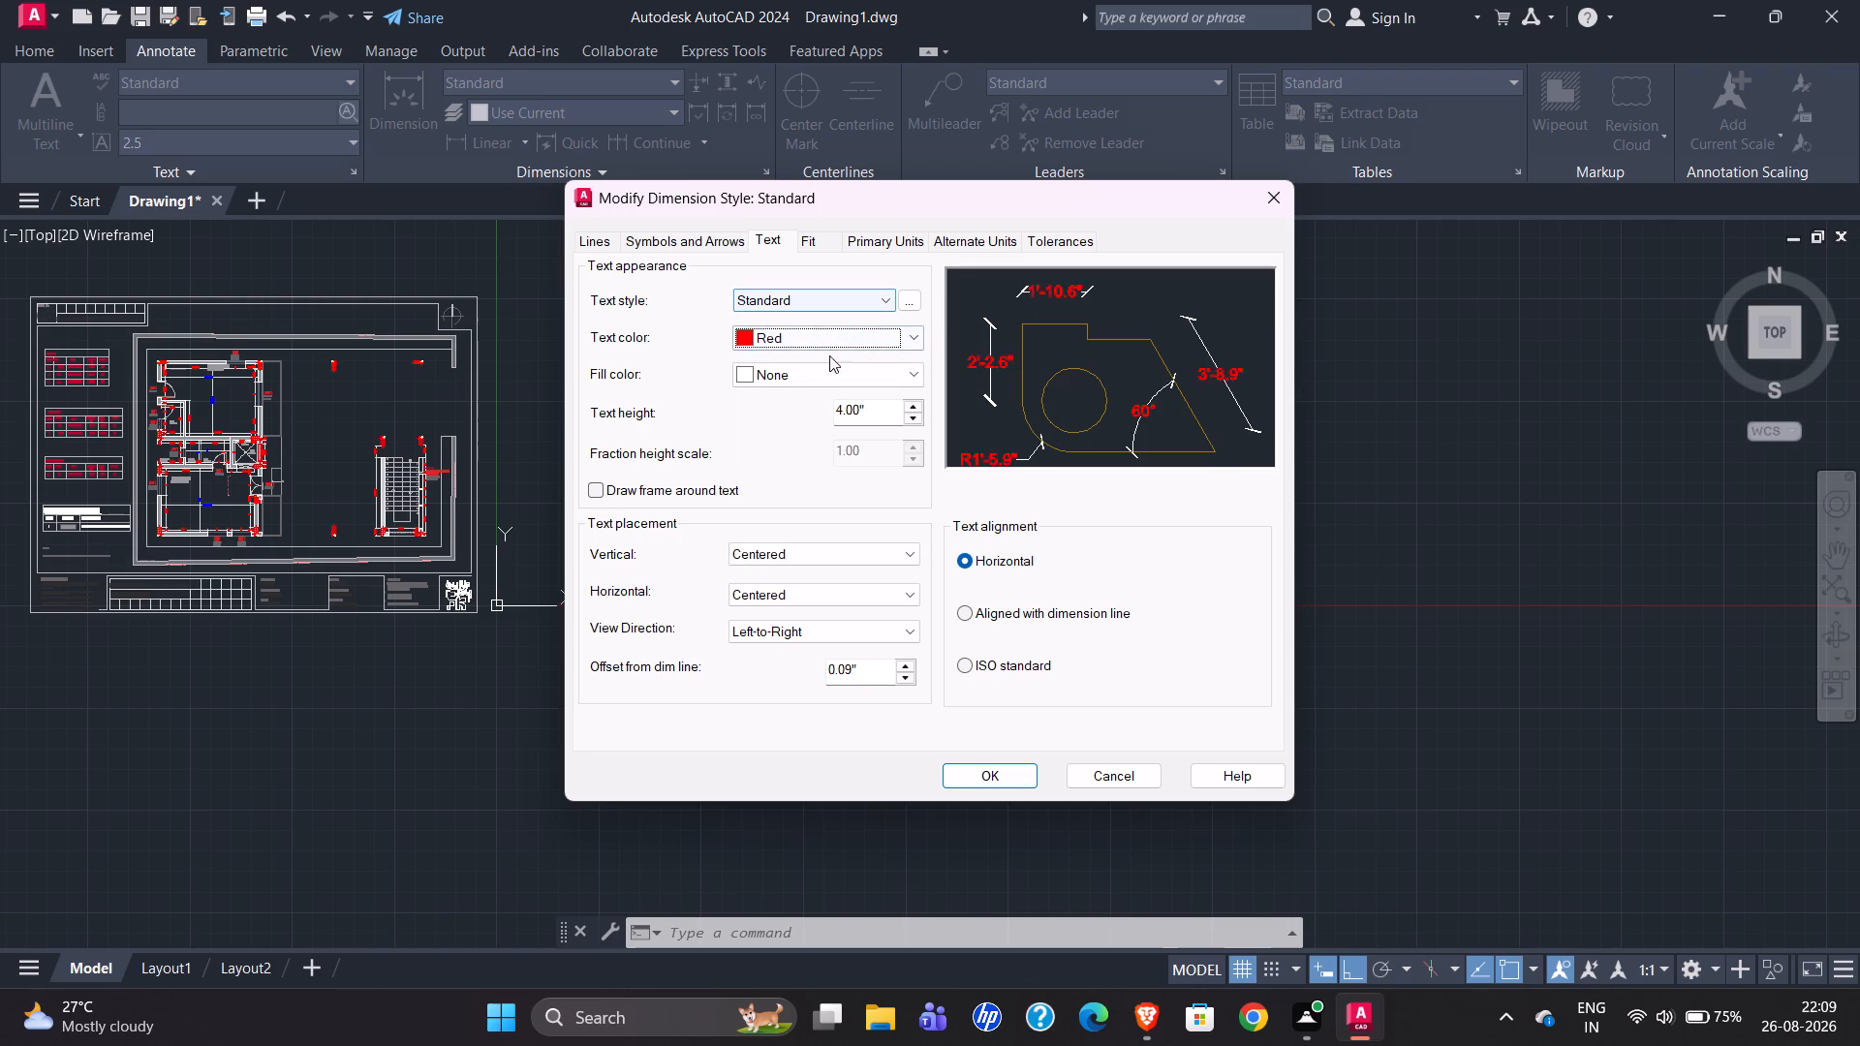
click(989, 775)
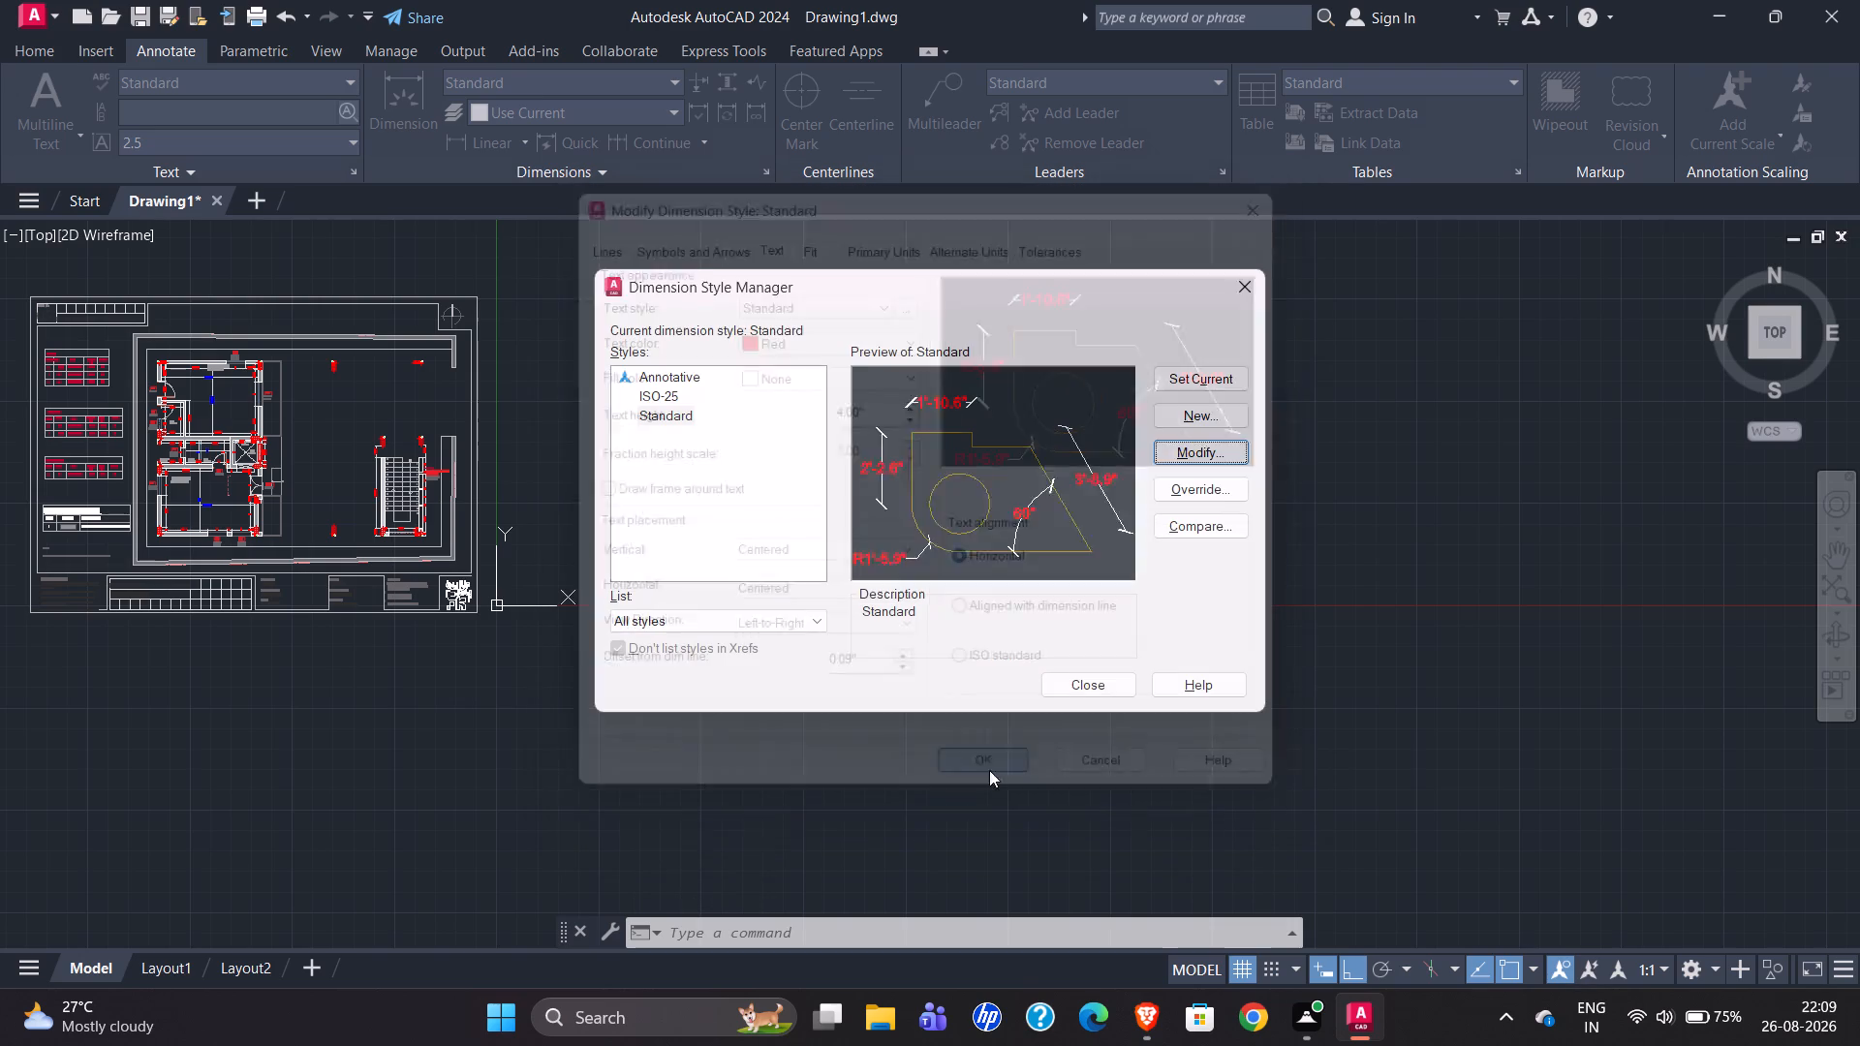
click(1099, 682)
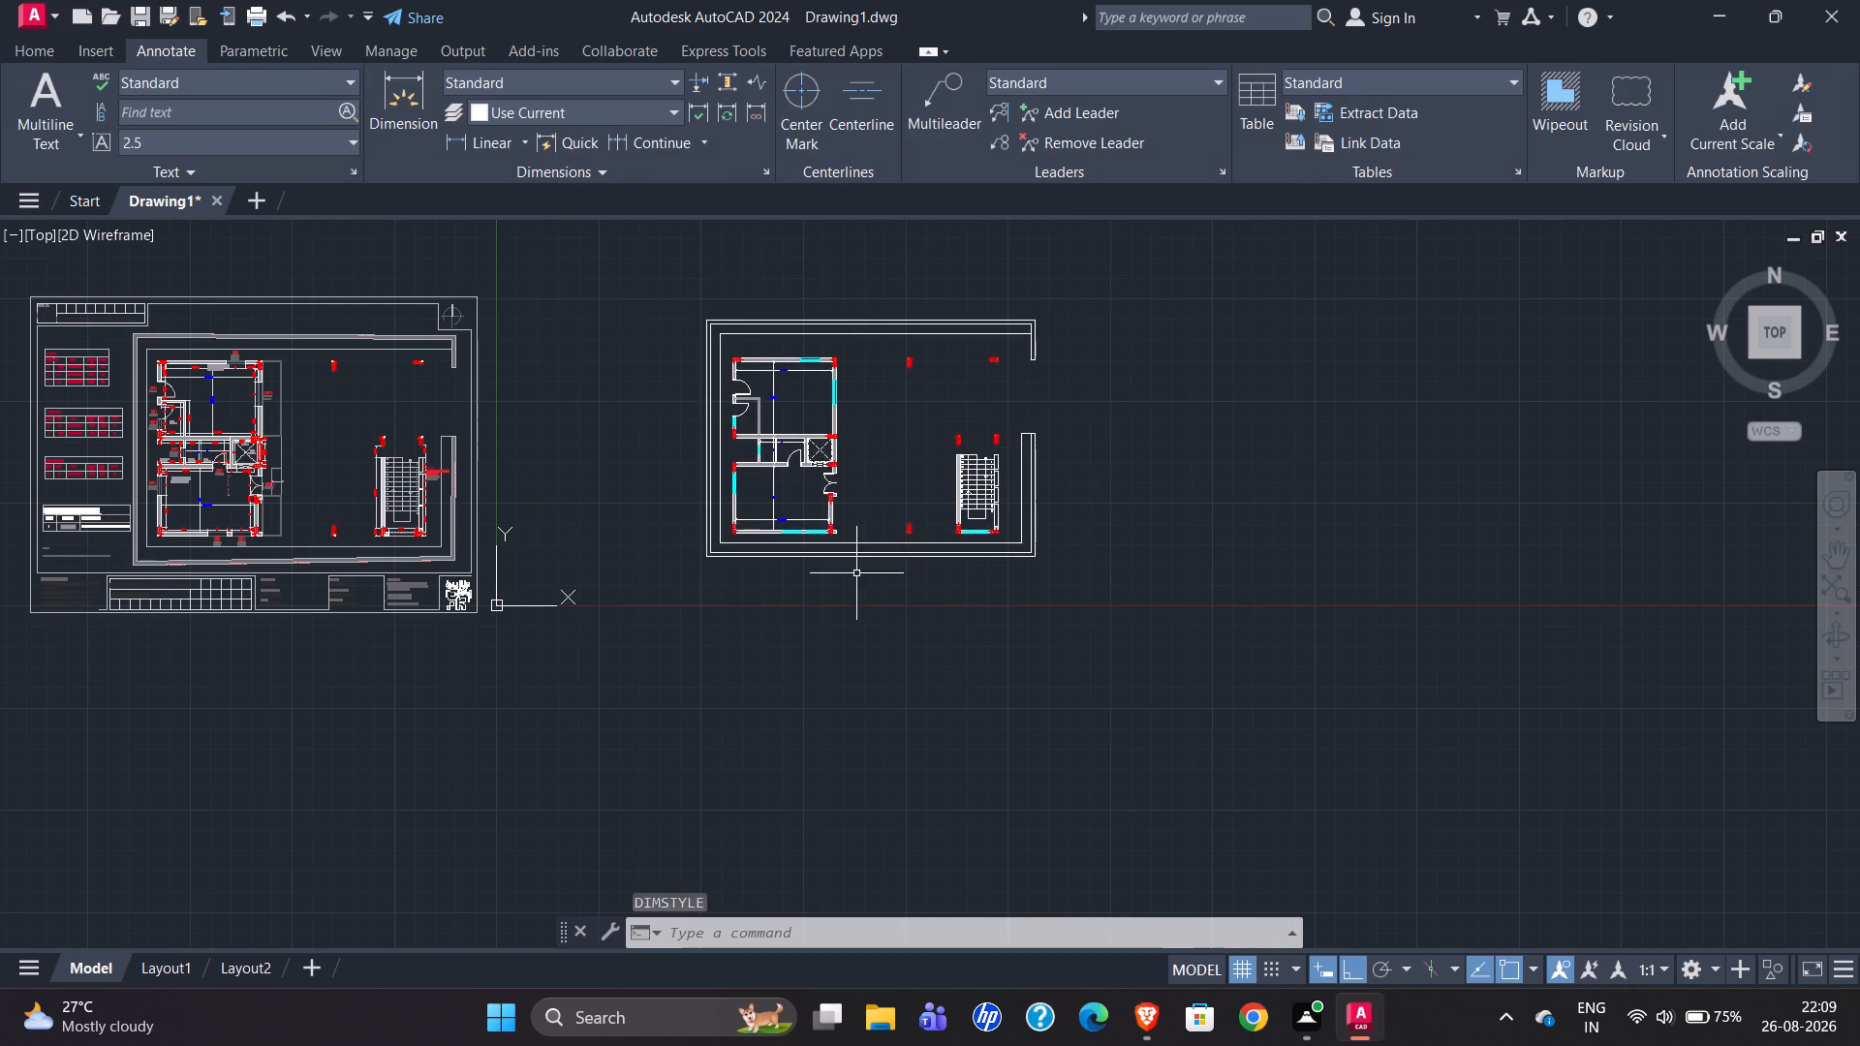
Examine how the reference plan dimensions the wall segments and W4 windows along the office room's bottom wall.
scroll(756, 528, up, 4)
scroll(977, 630, down, 3)
scroll(774, 645, down, 1)
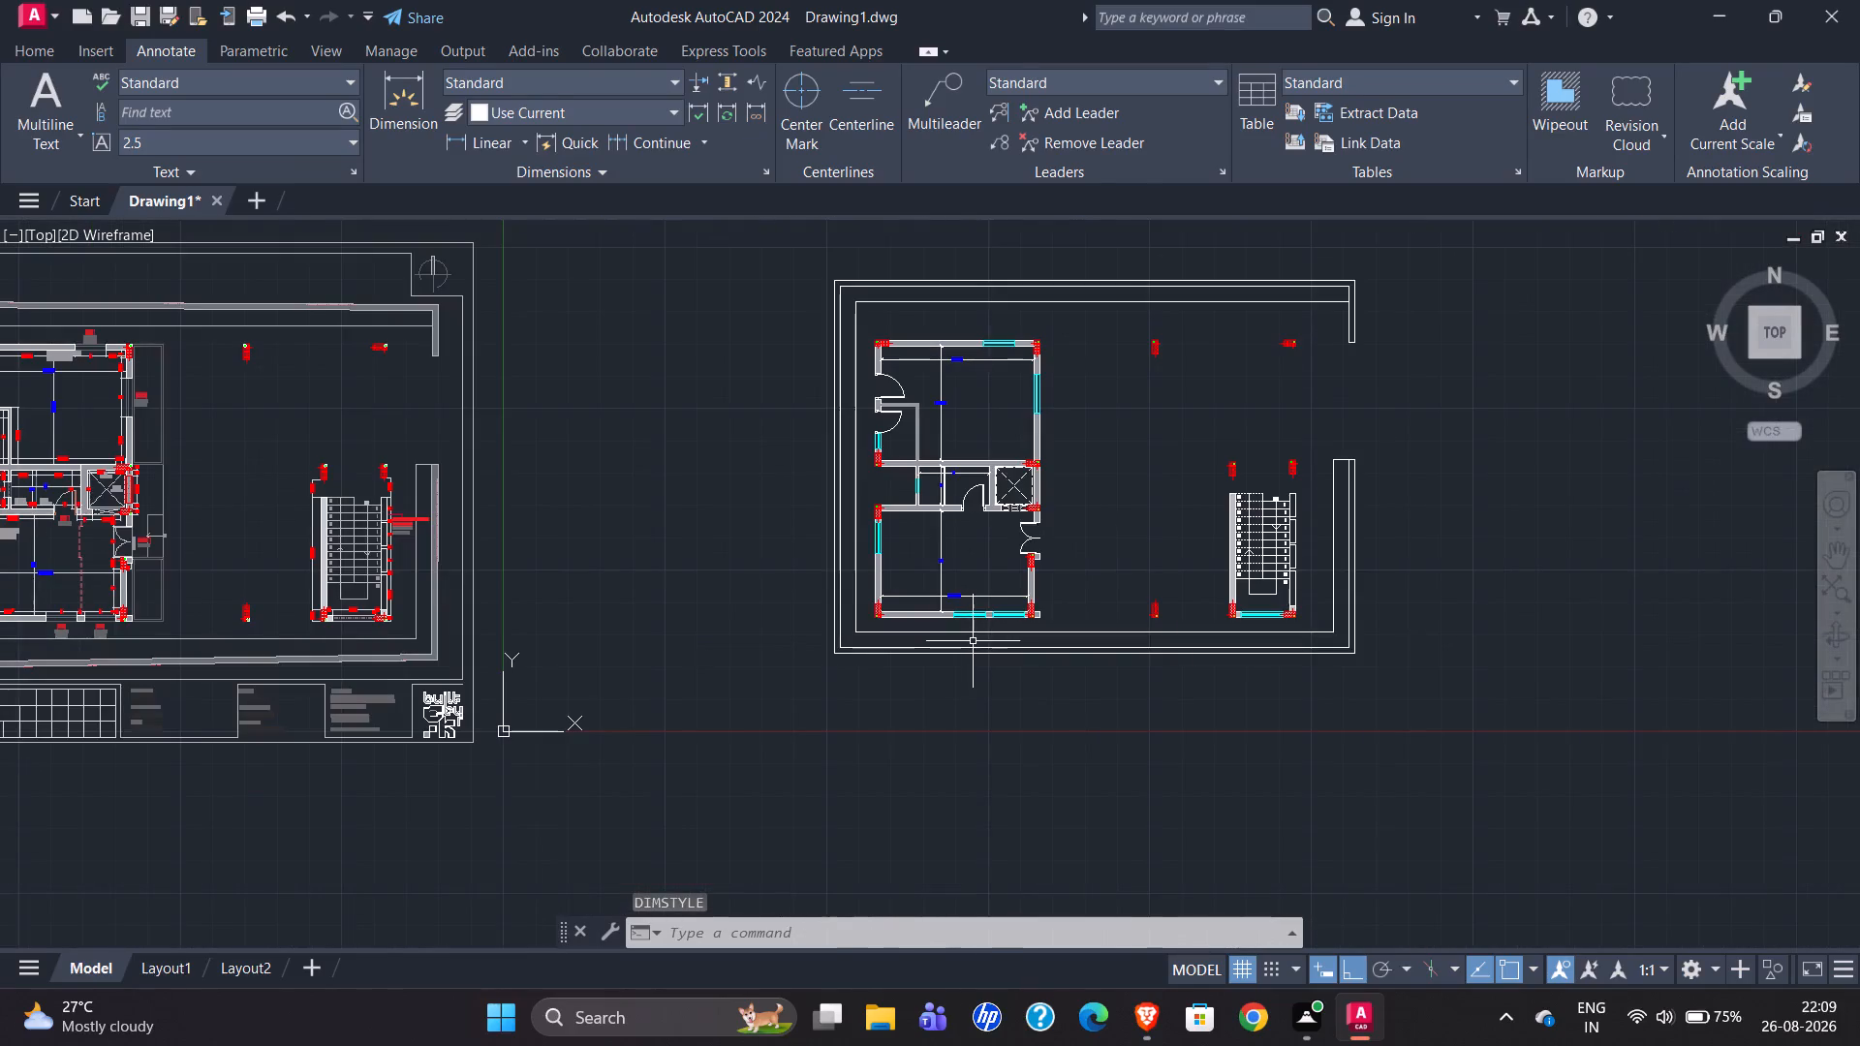
scroll(286, 646, up, 3)
scroll(325, 564, up, 3)
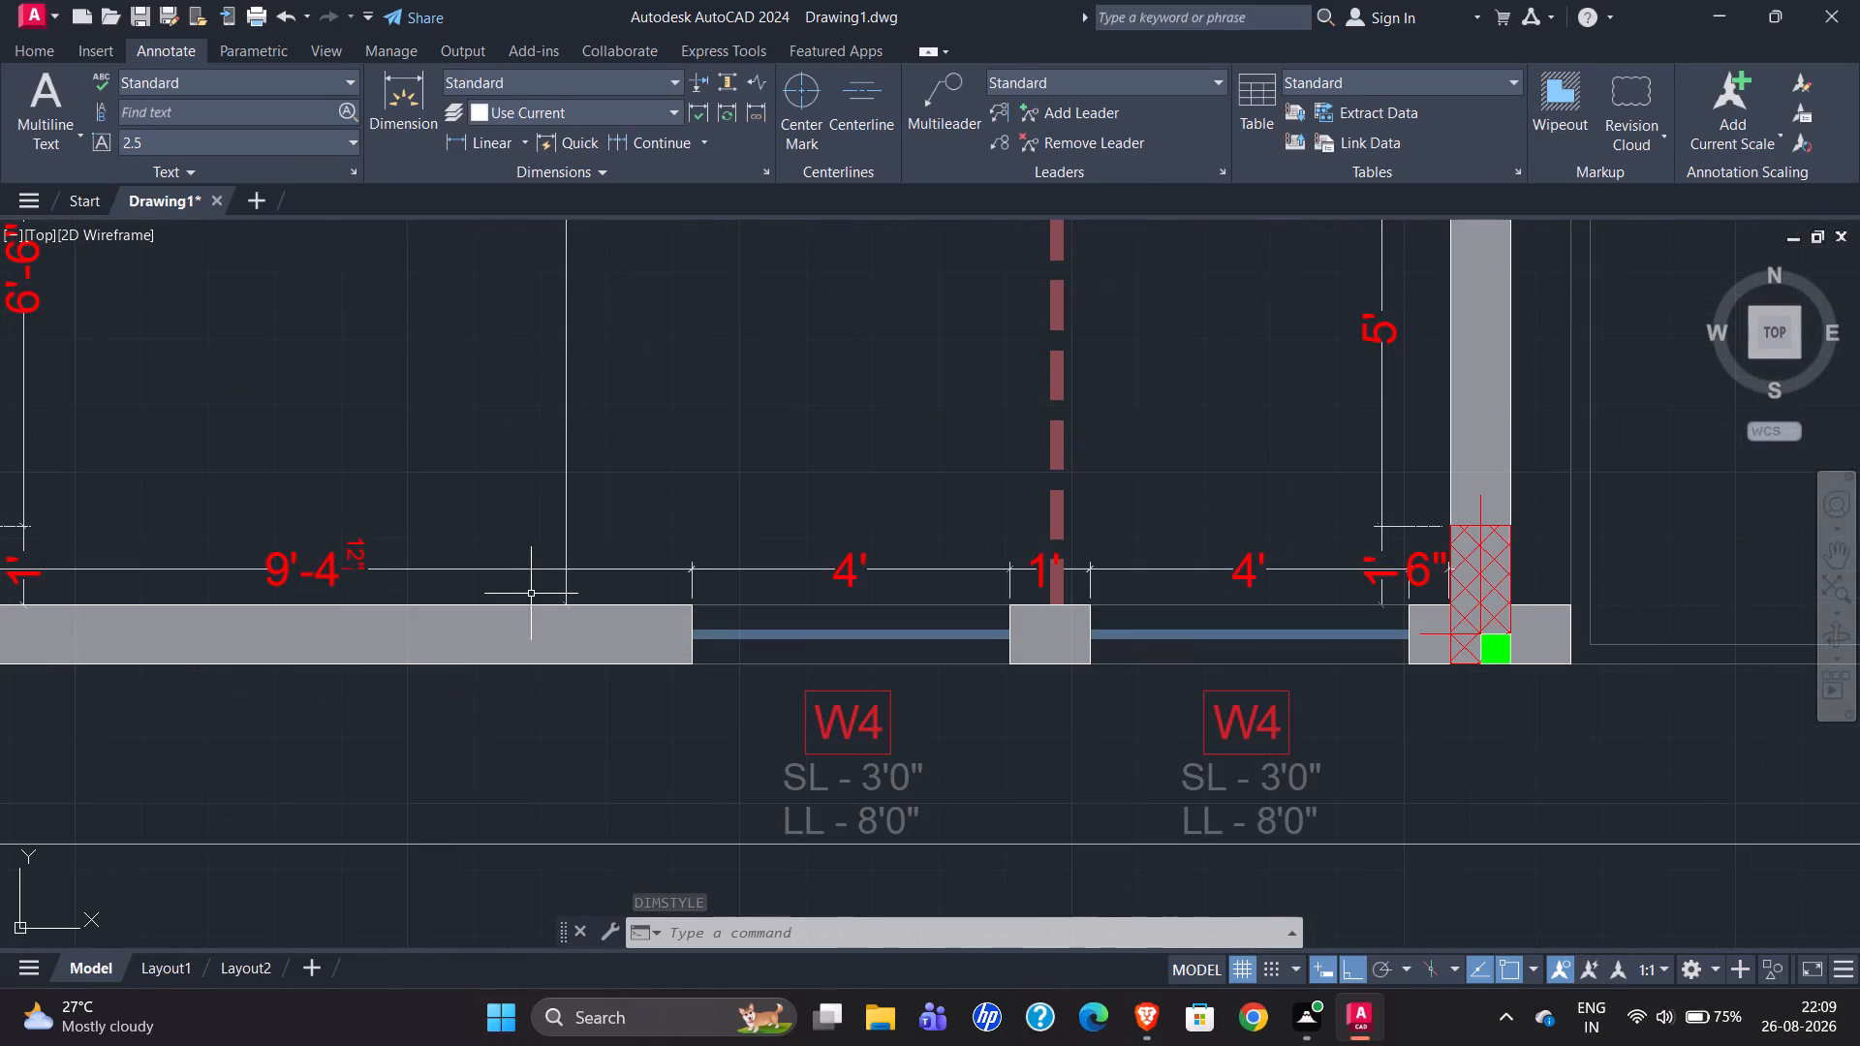
scroll(438, 610, down, 1)
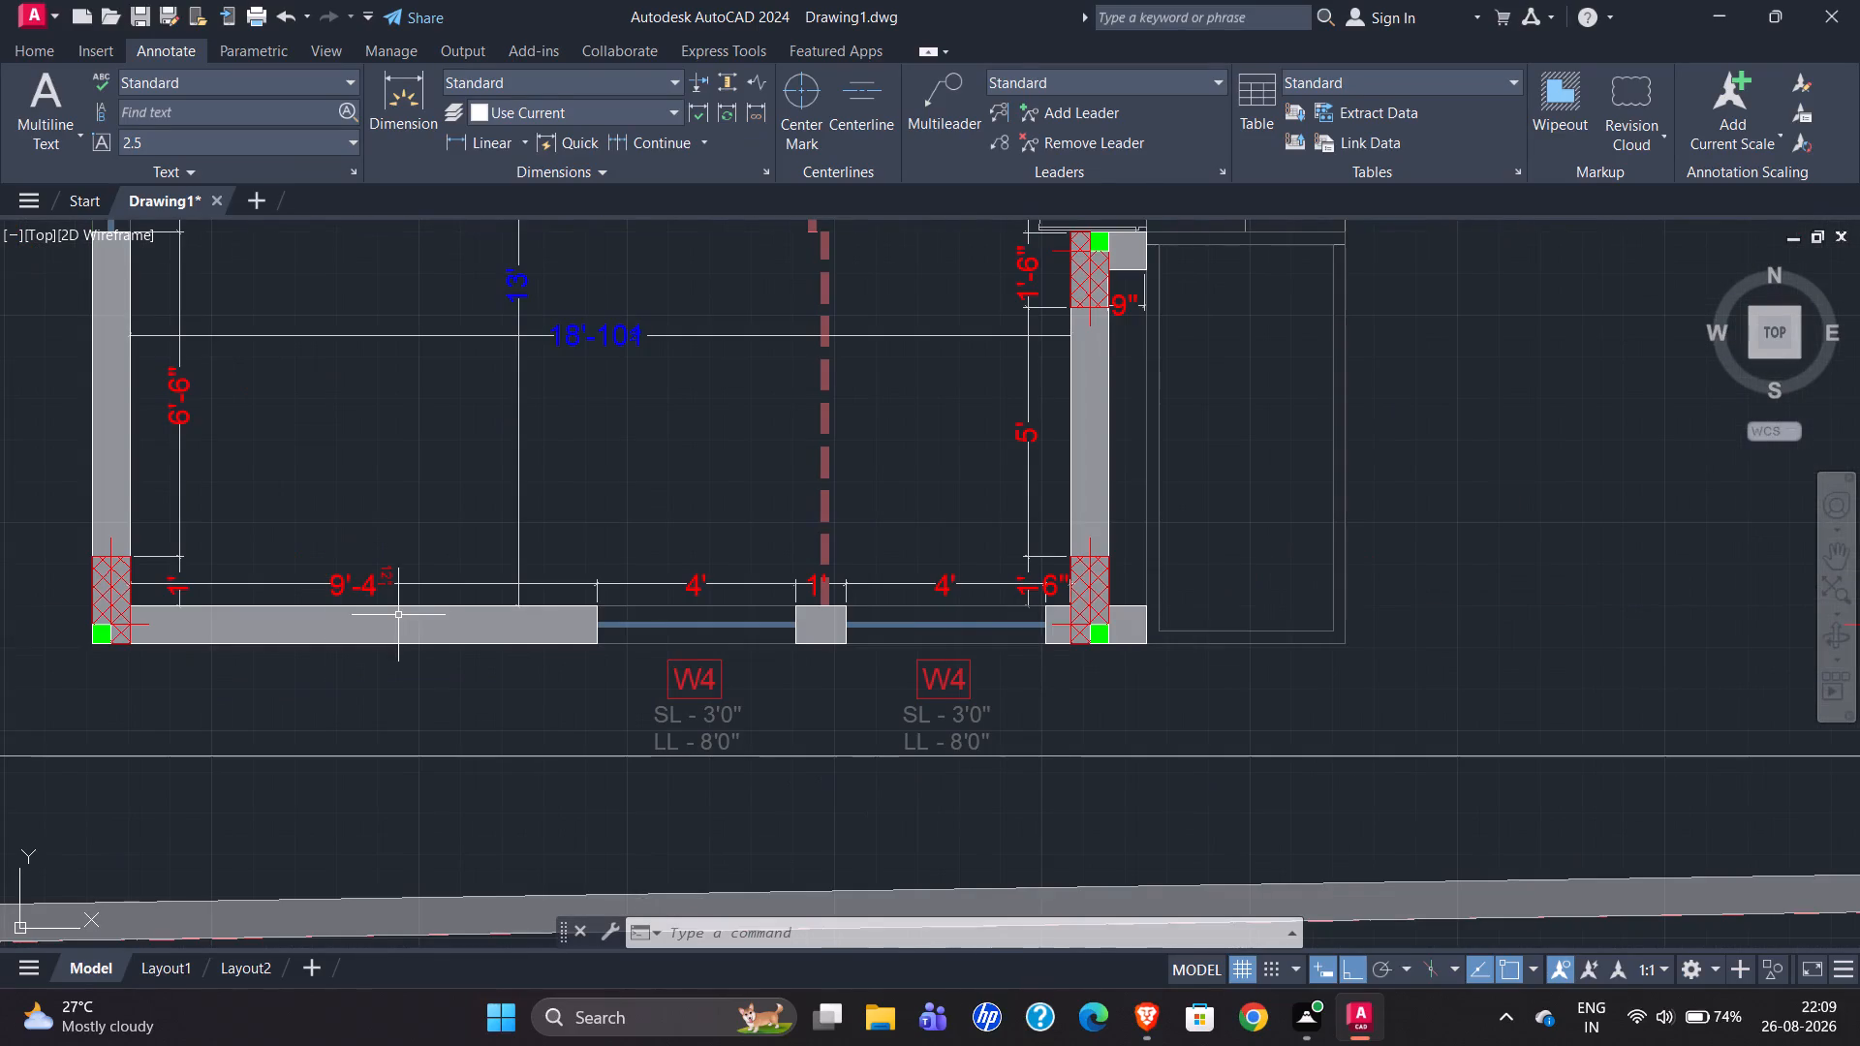
scroll(144, 583, up, 2)
scroll(206, 651, down, 1)
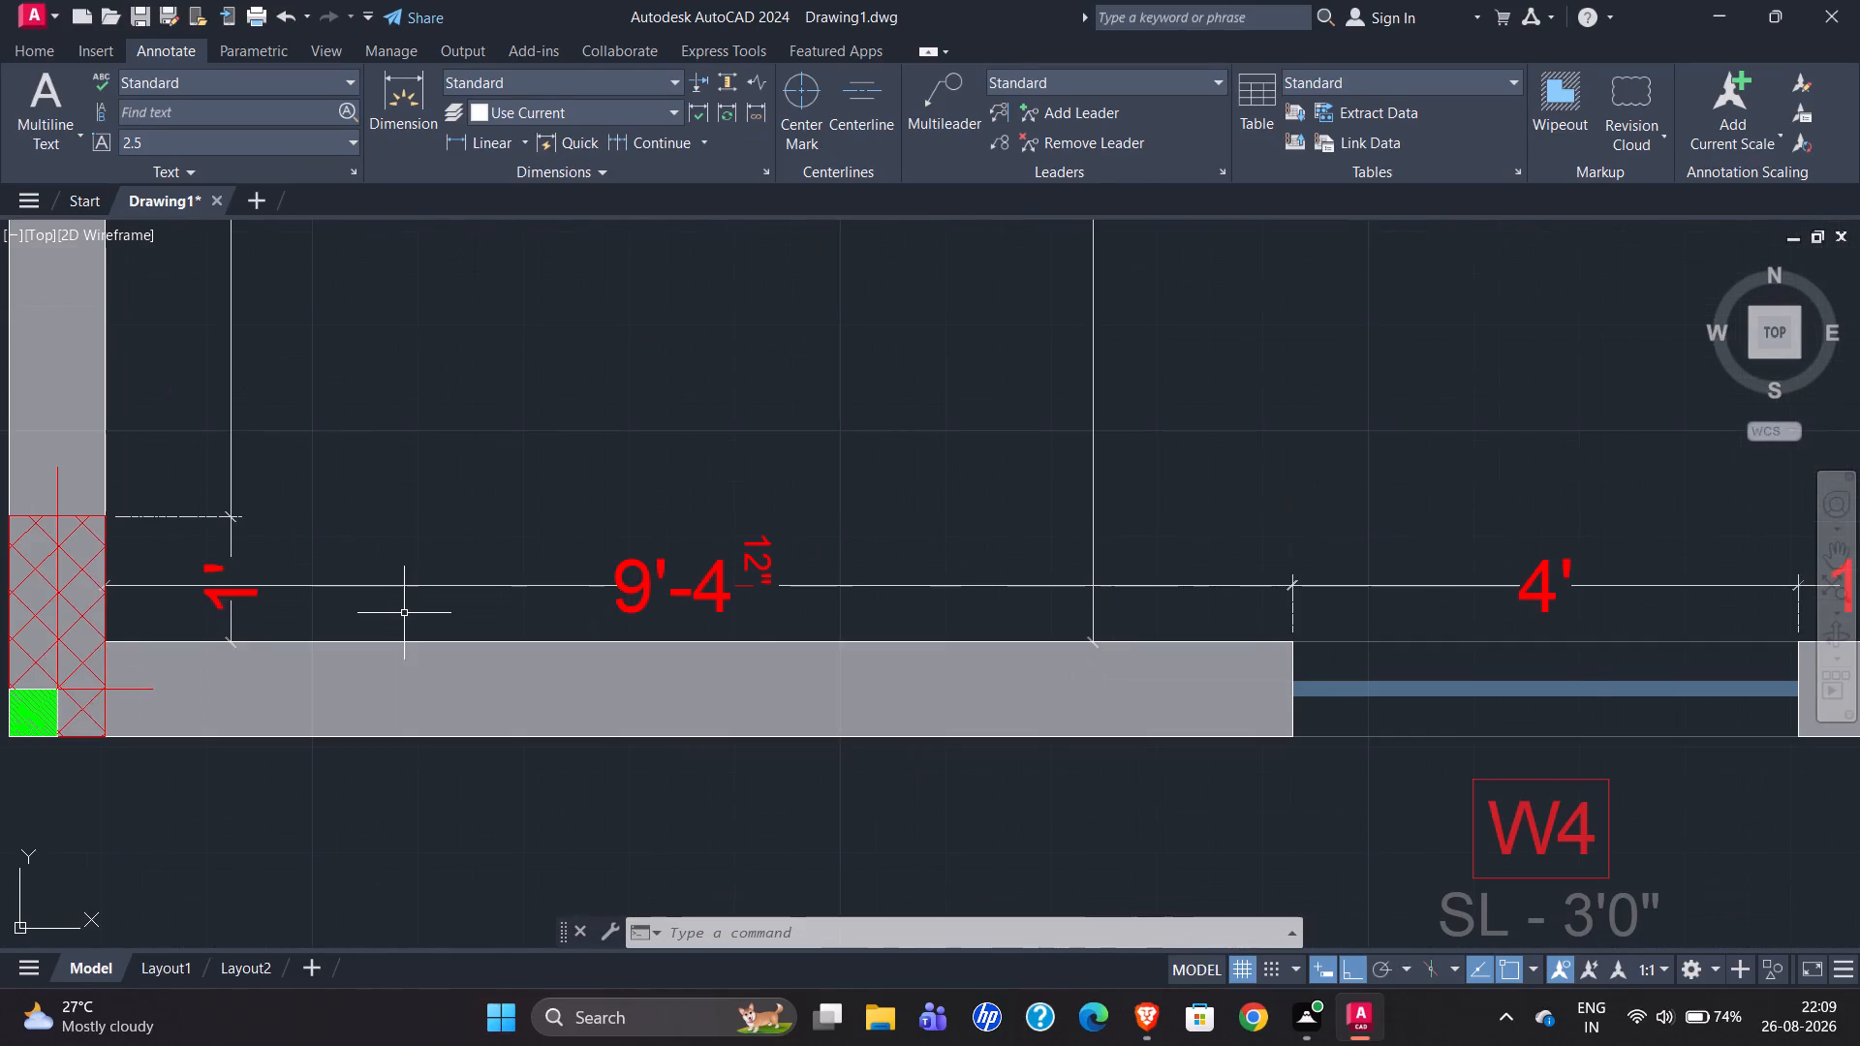
scroll(201, 641, down, 1)
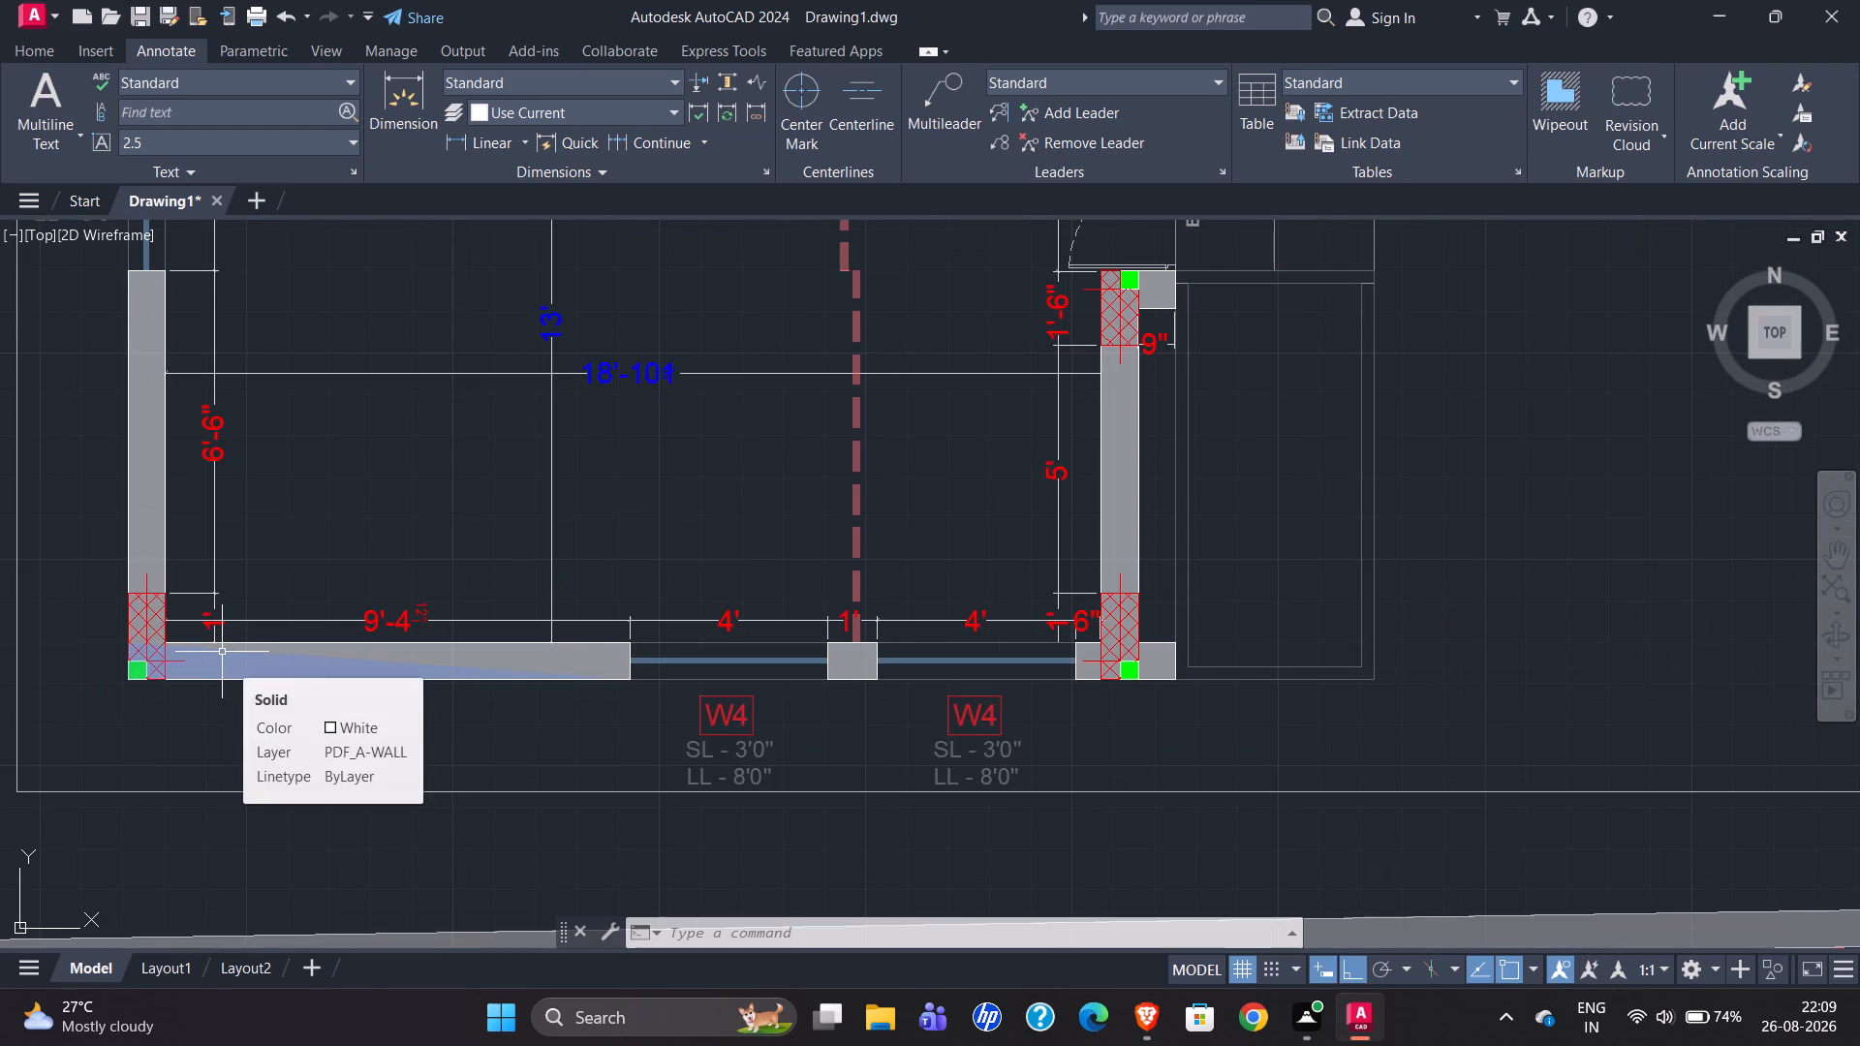
scroll(182, 632, down, 1)
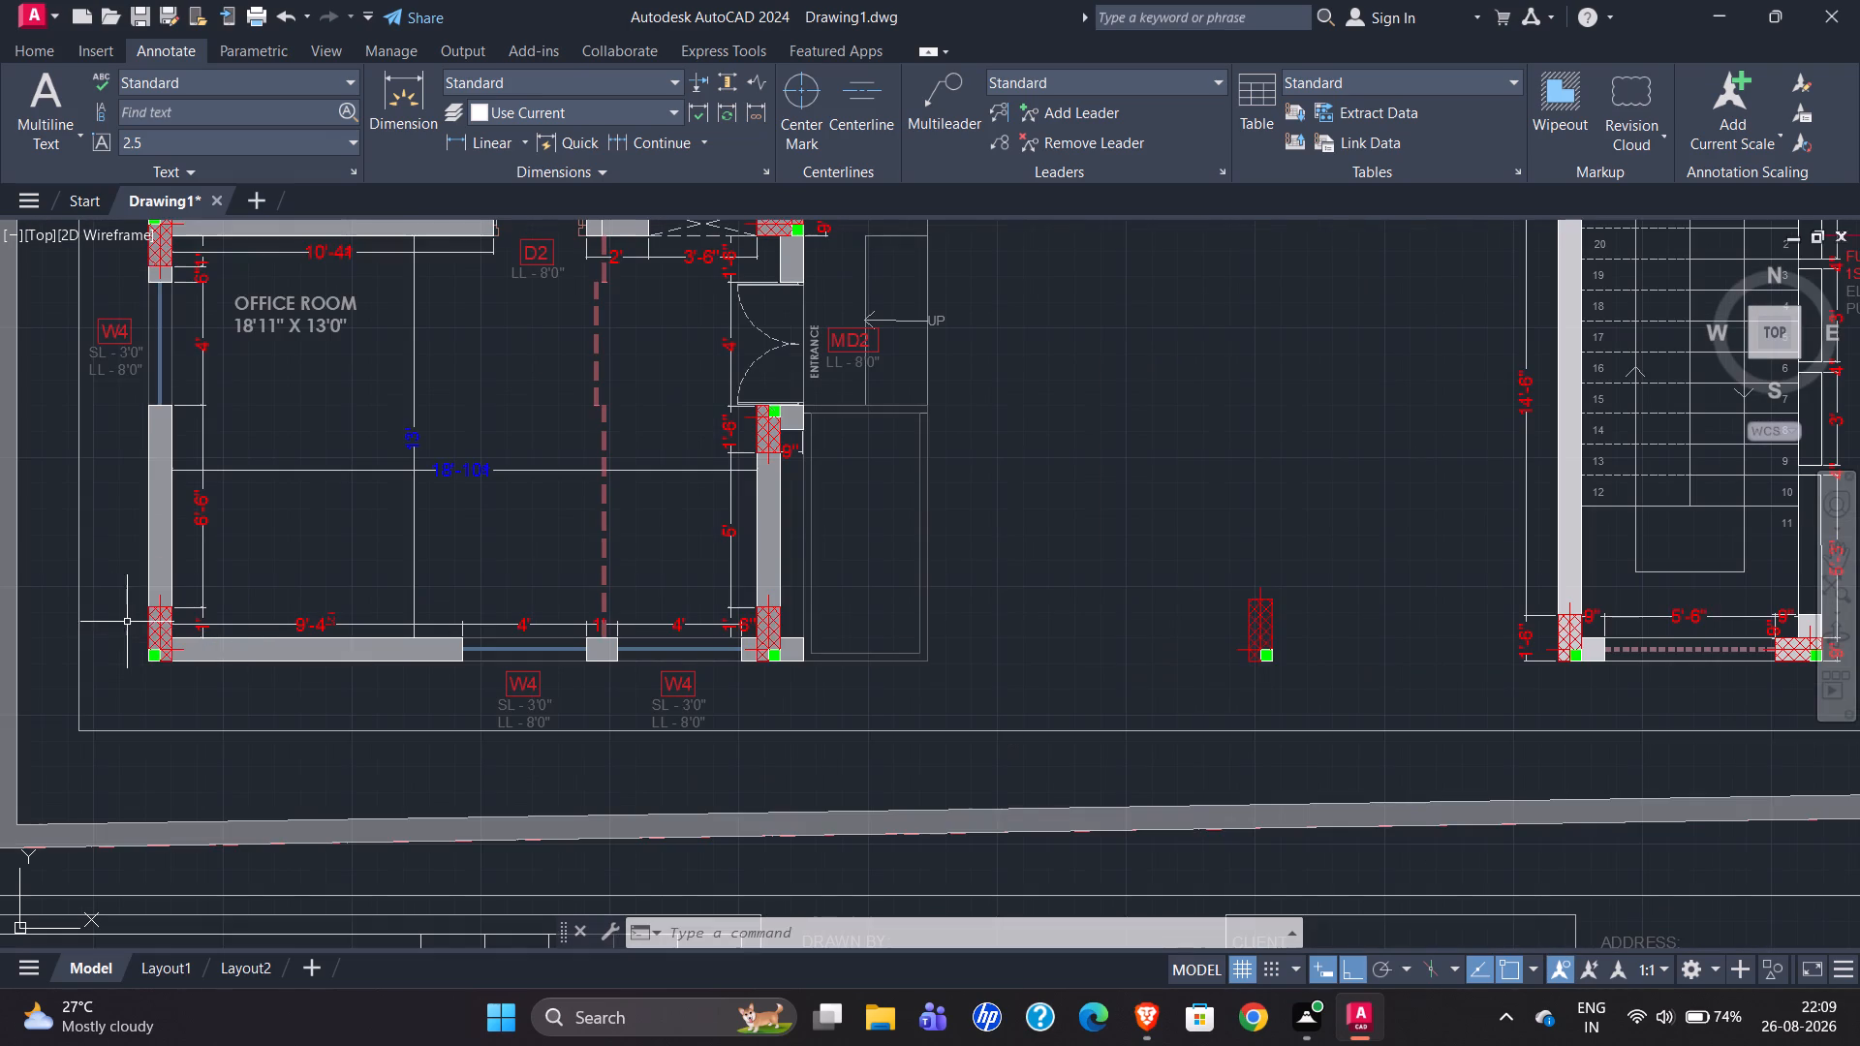
scroll(738, 658, up, 4)
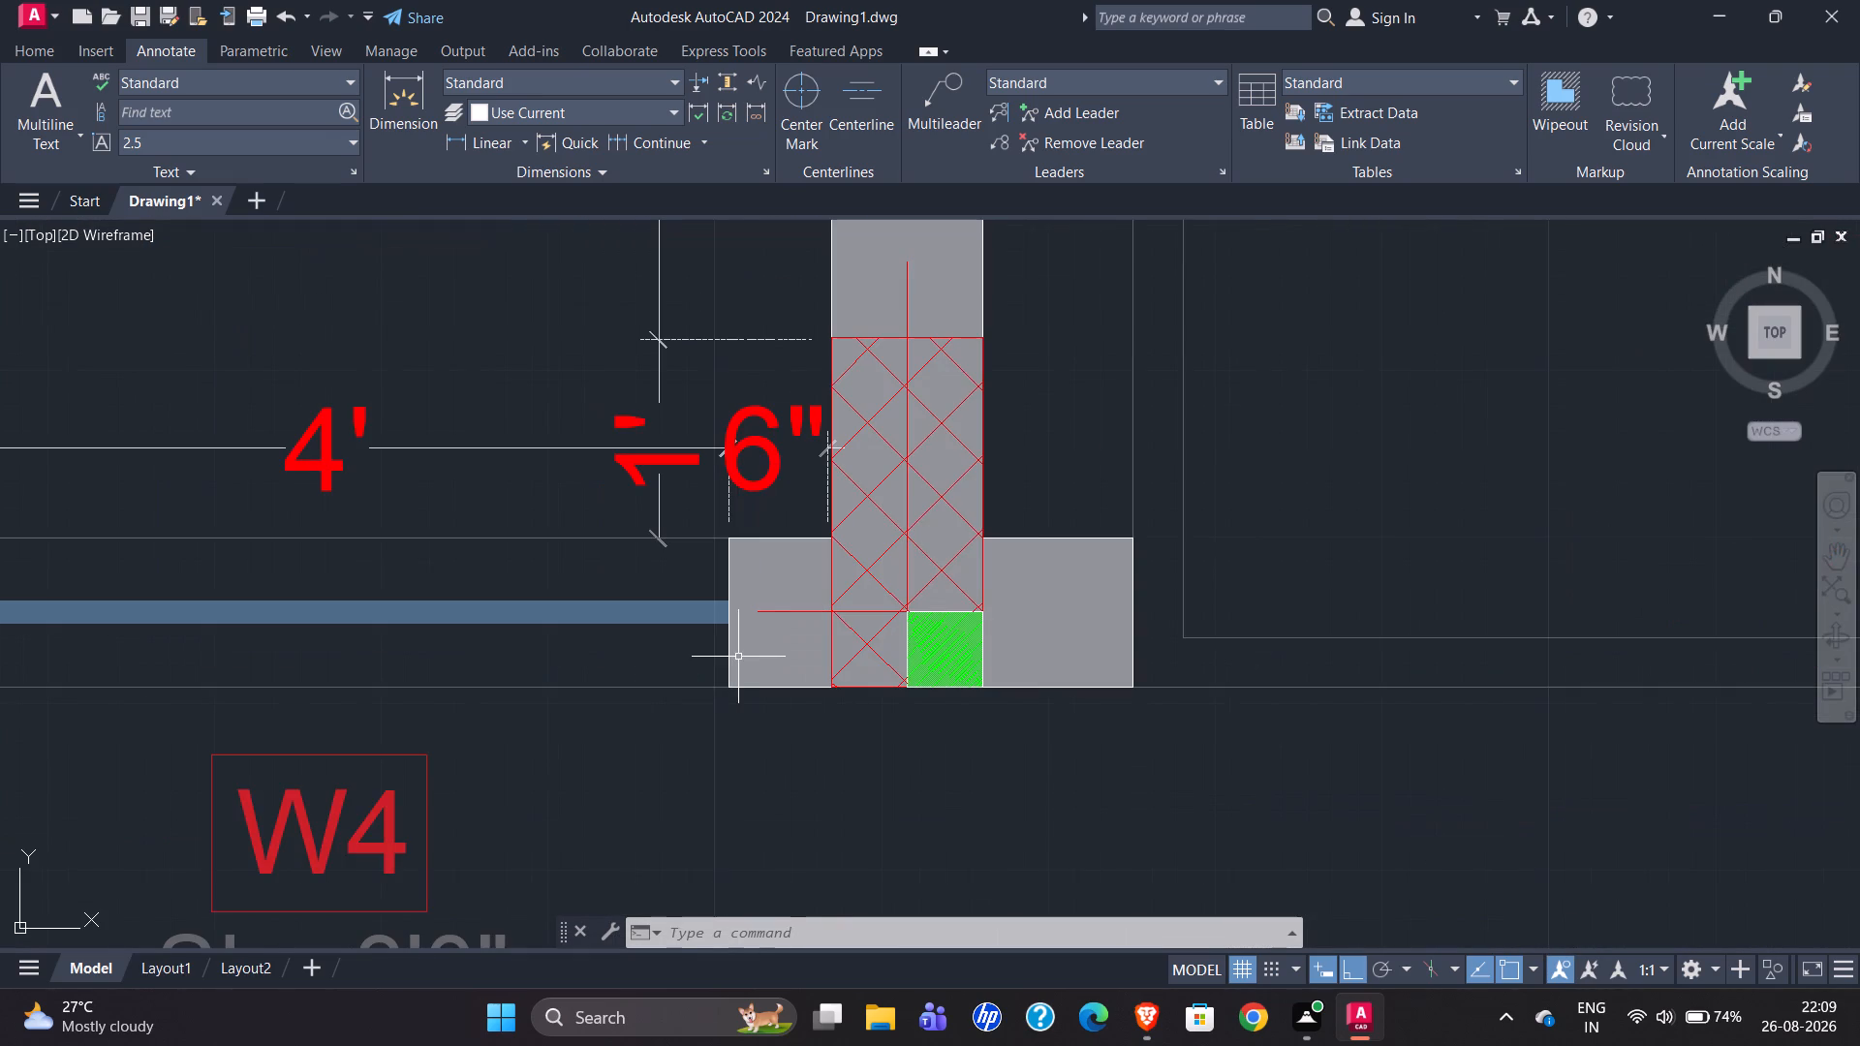
scroll(403, 678, down, 1)
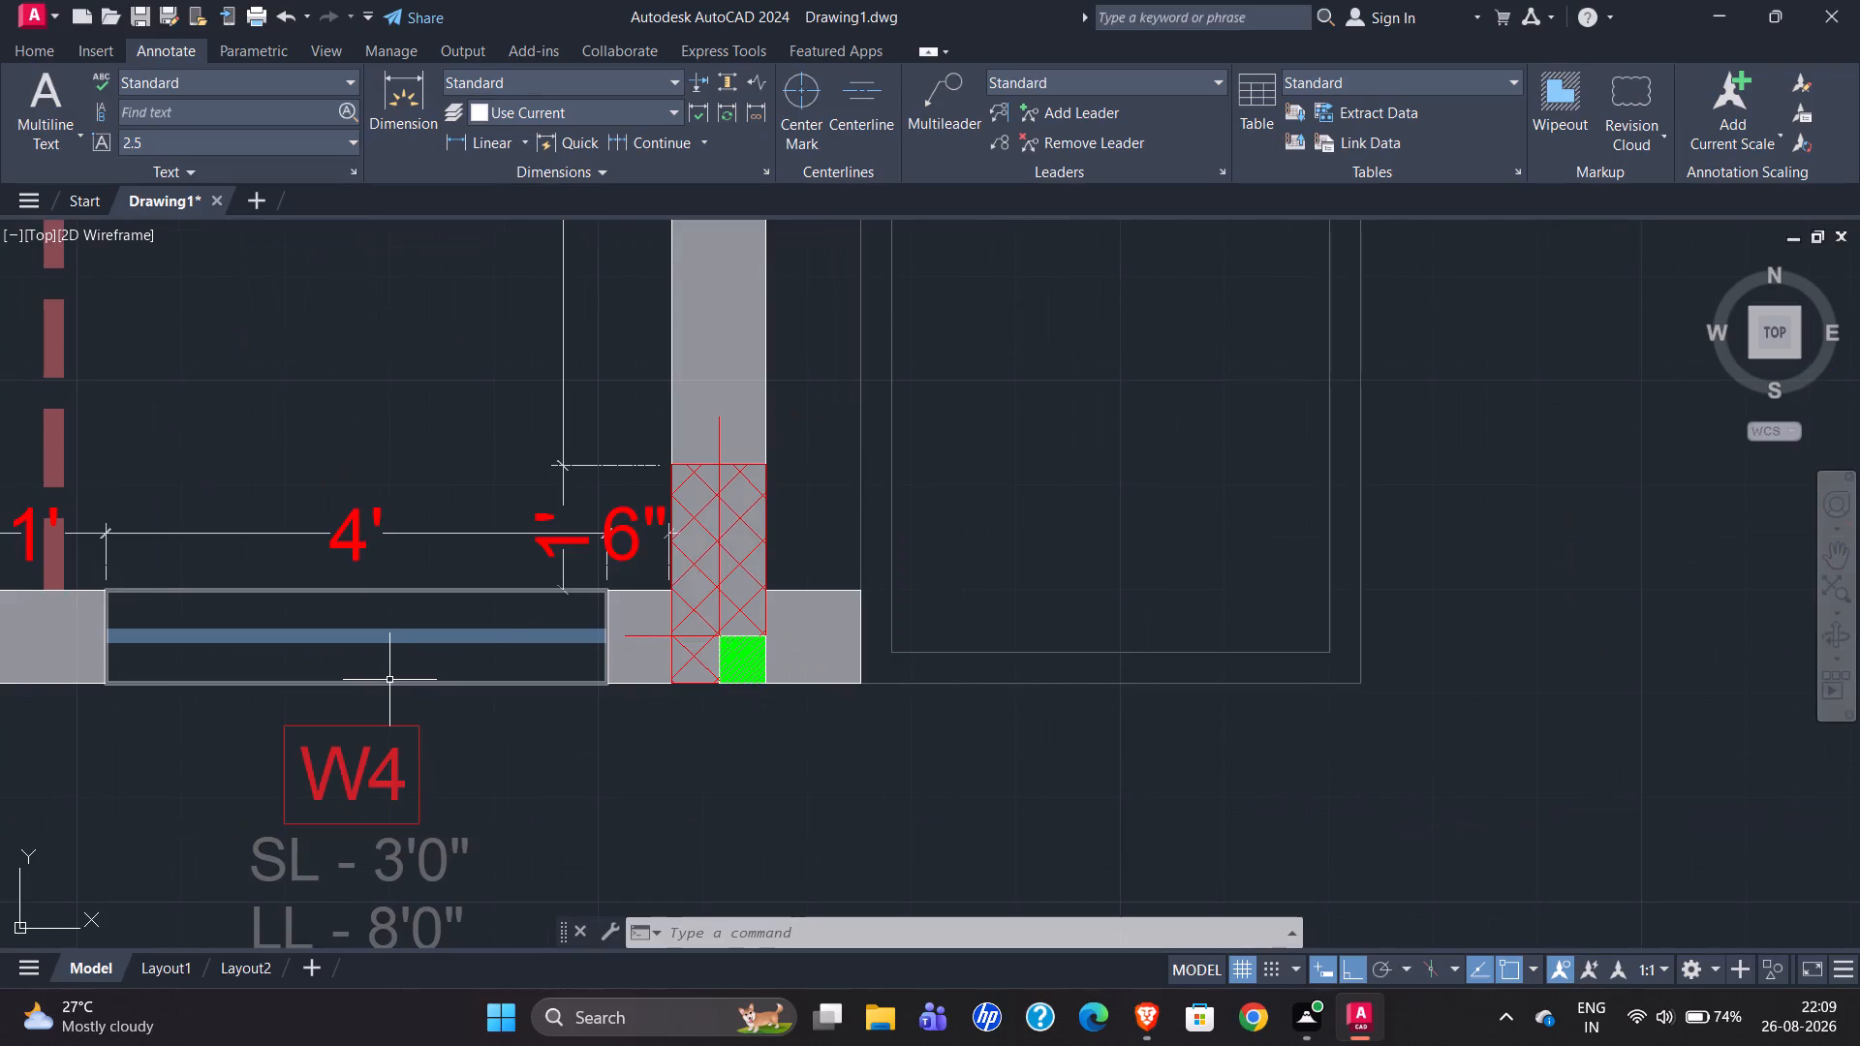
scroll(348, 677, down, 3)
scroll(263, 650, down, 1)
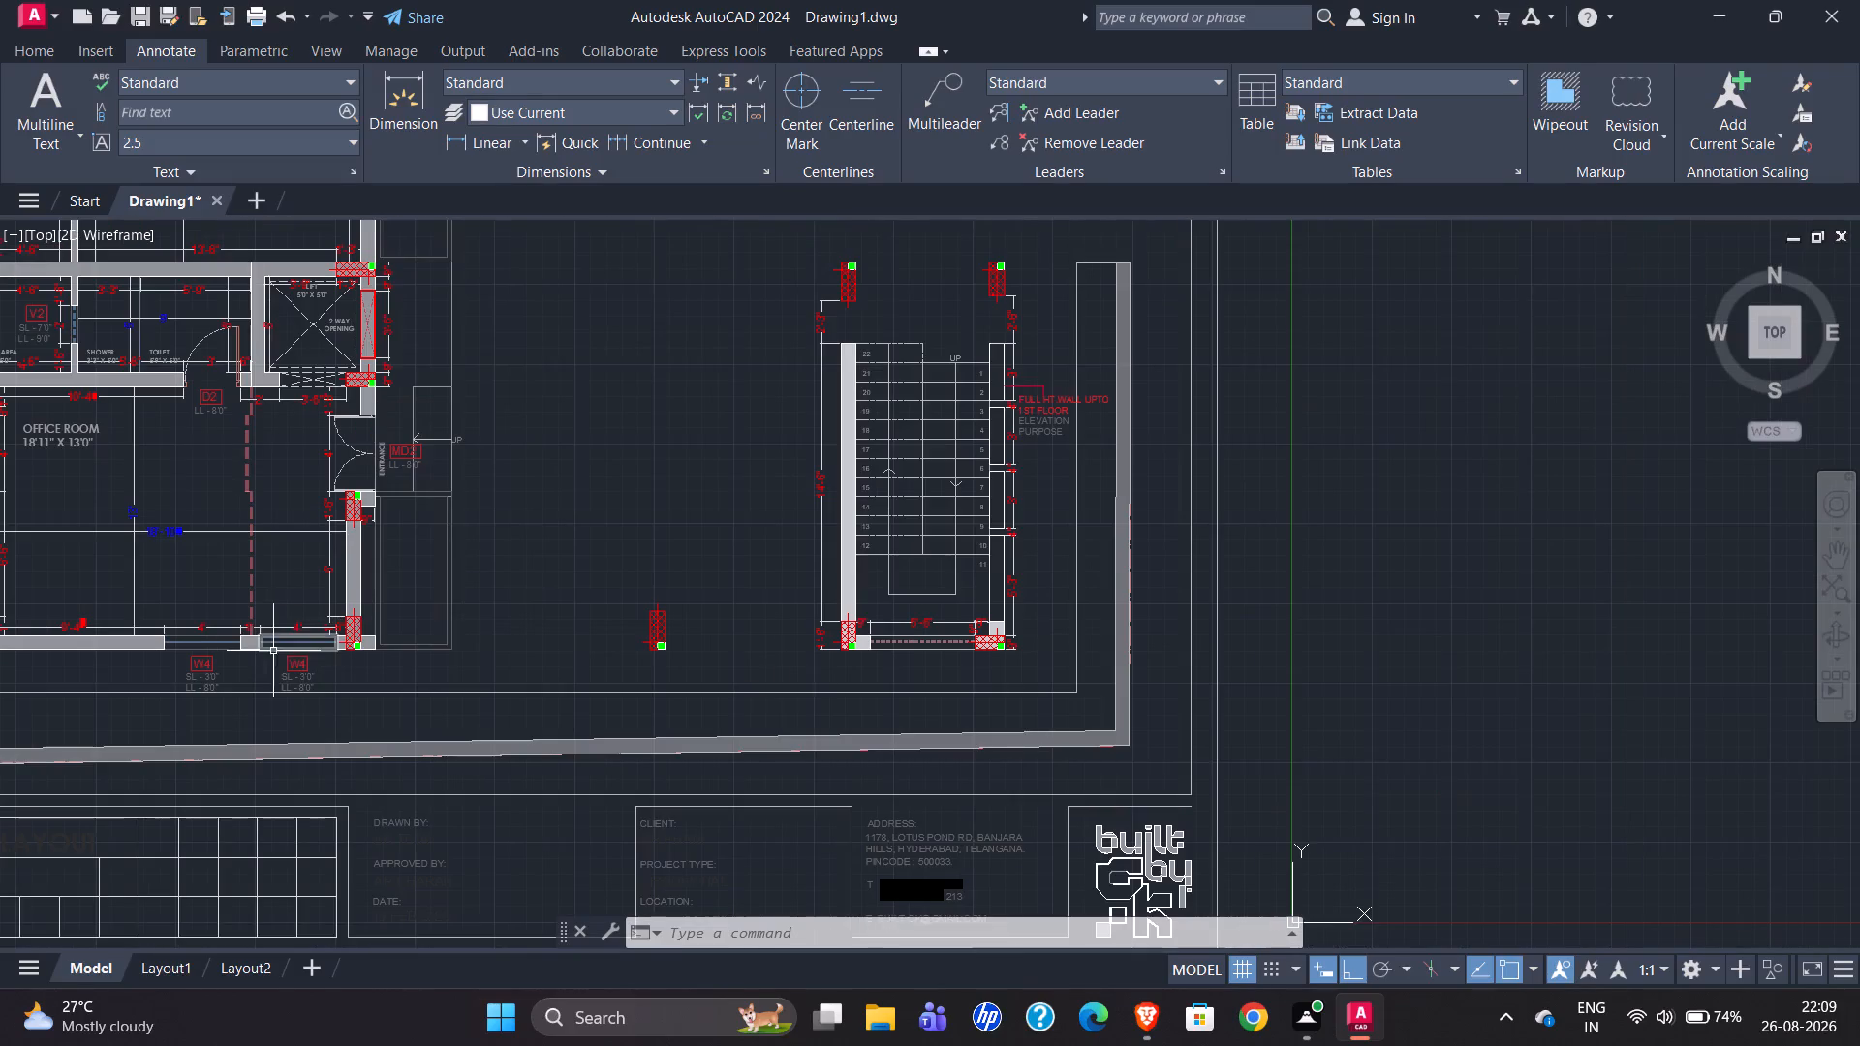
scroll(486, 678, down, 1)
scroll(365, 707, down, 1)
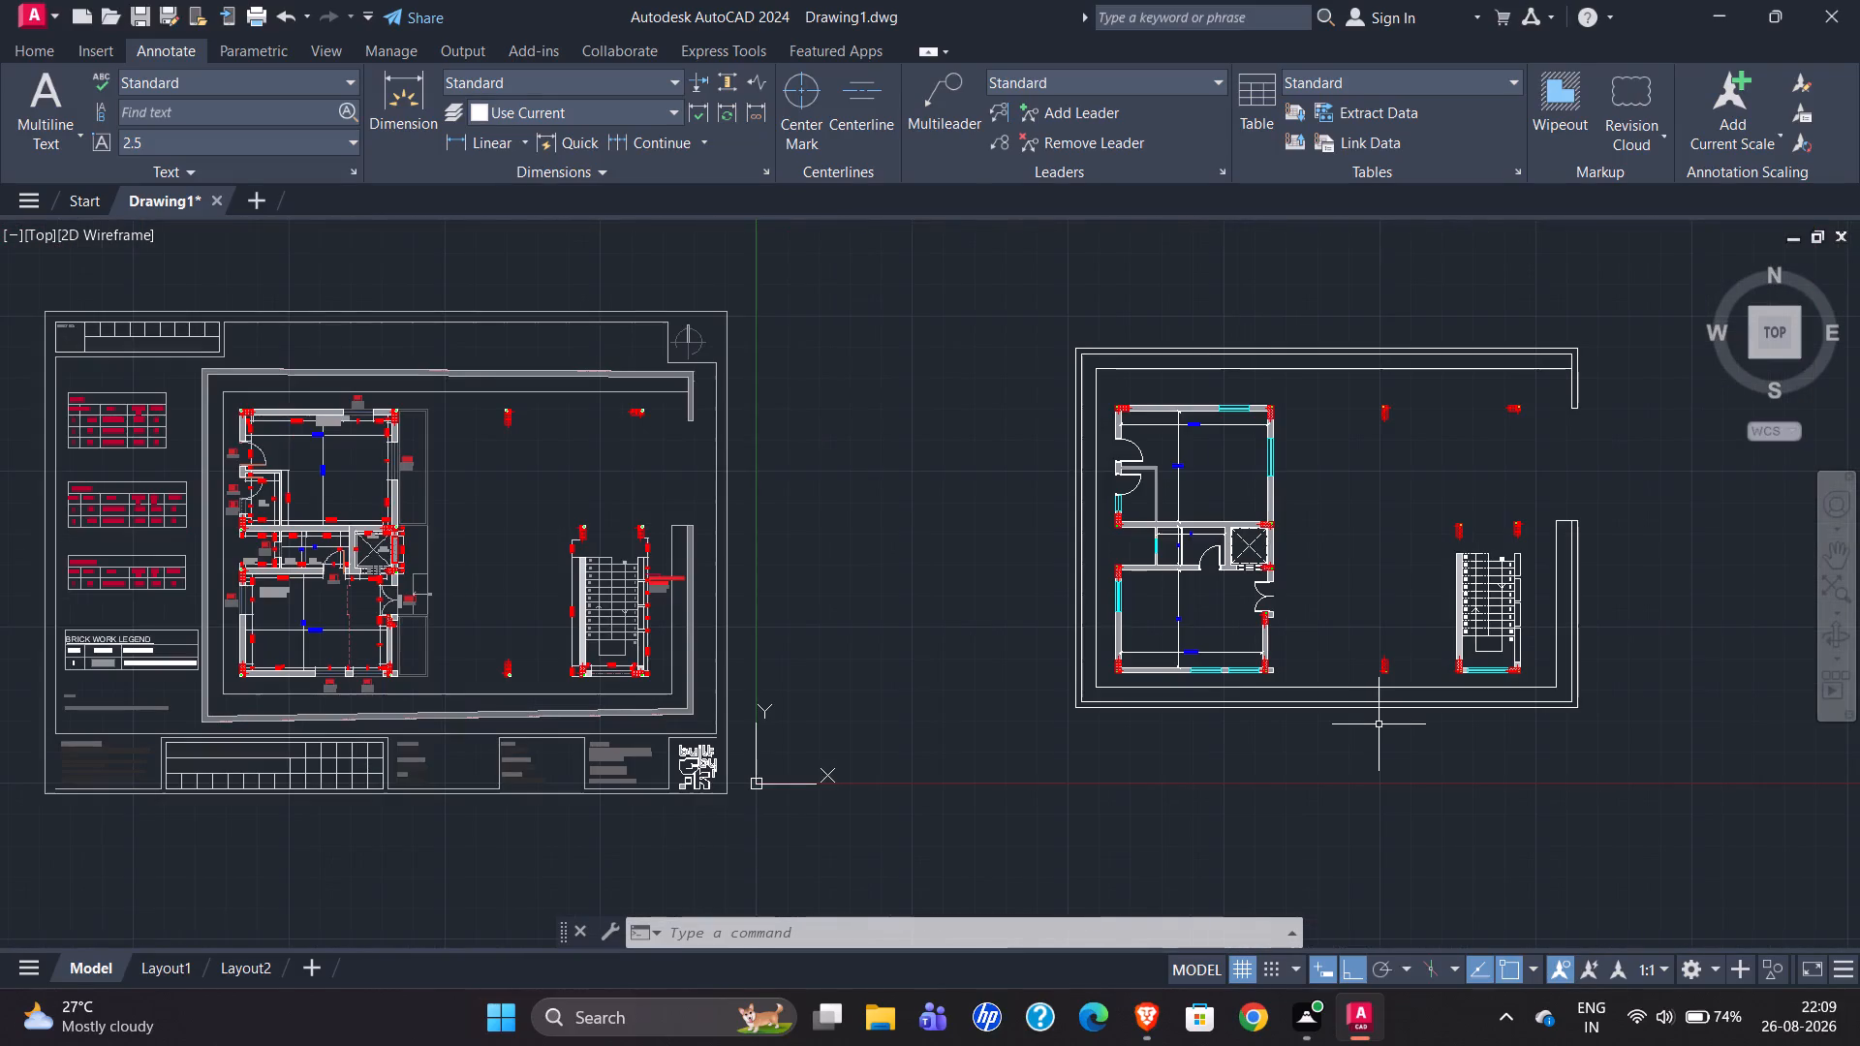
Dimension the office's solid bottom wall segment from the left column's inner face to the first window, placing it just above the wall.
scroll(1248, 672, up, 4)
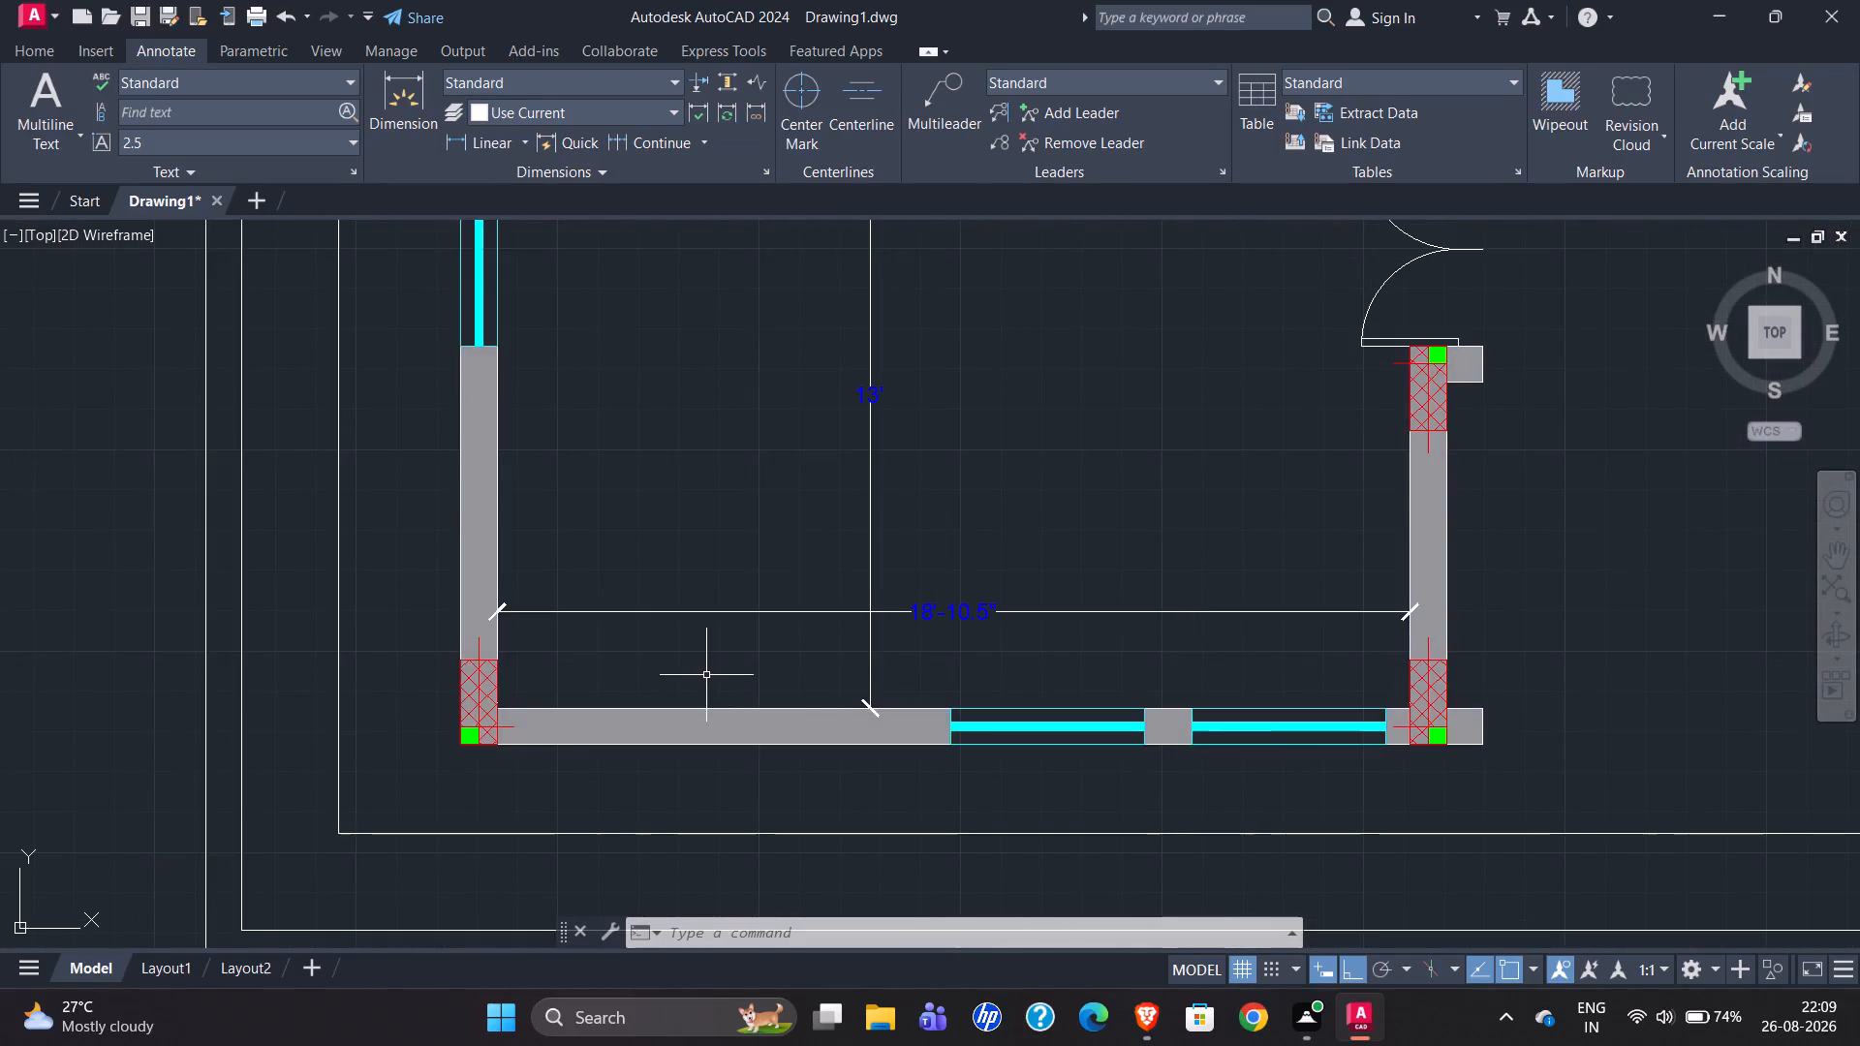
scroll(531, 727, up, 3)
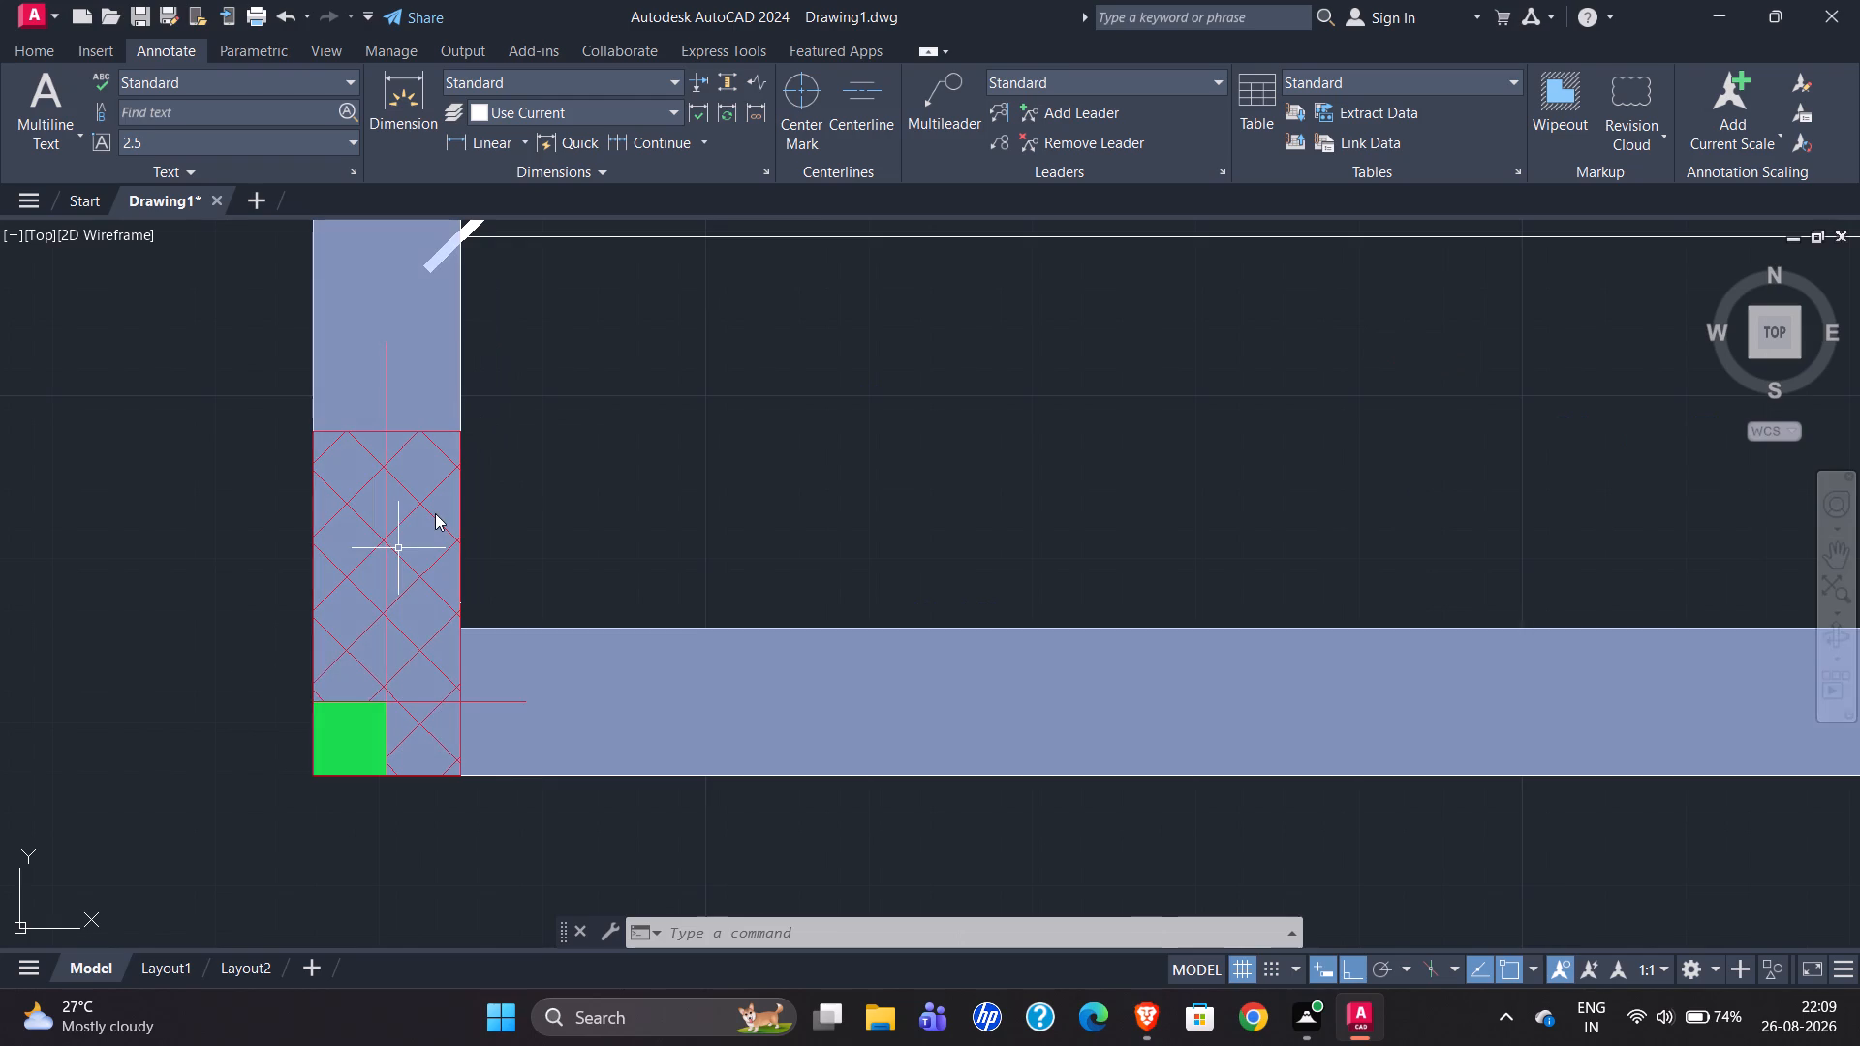
click(399, 95)
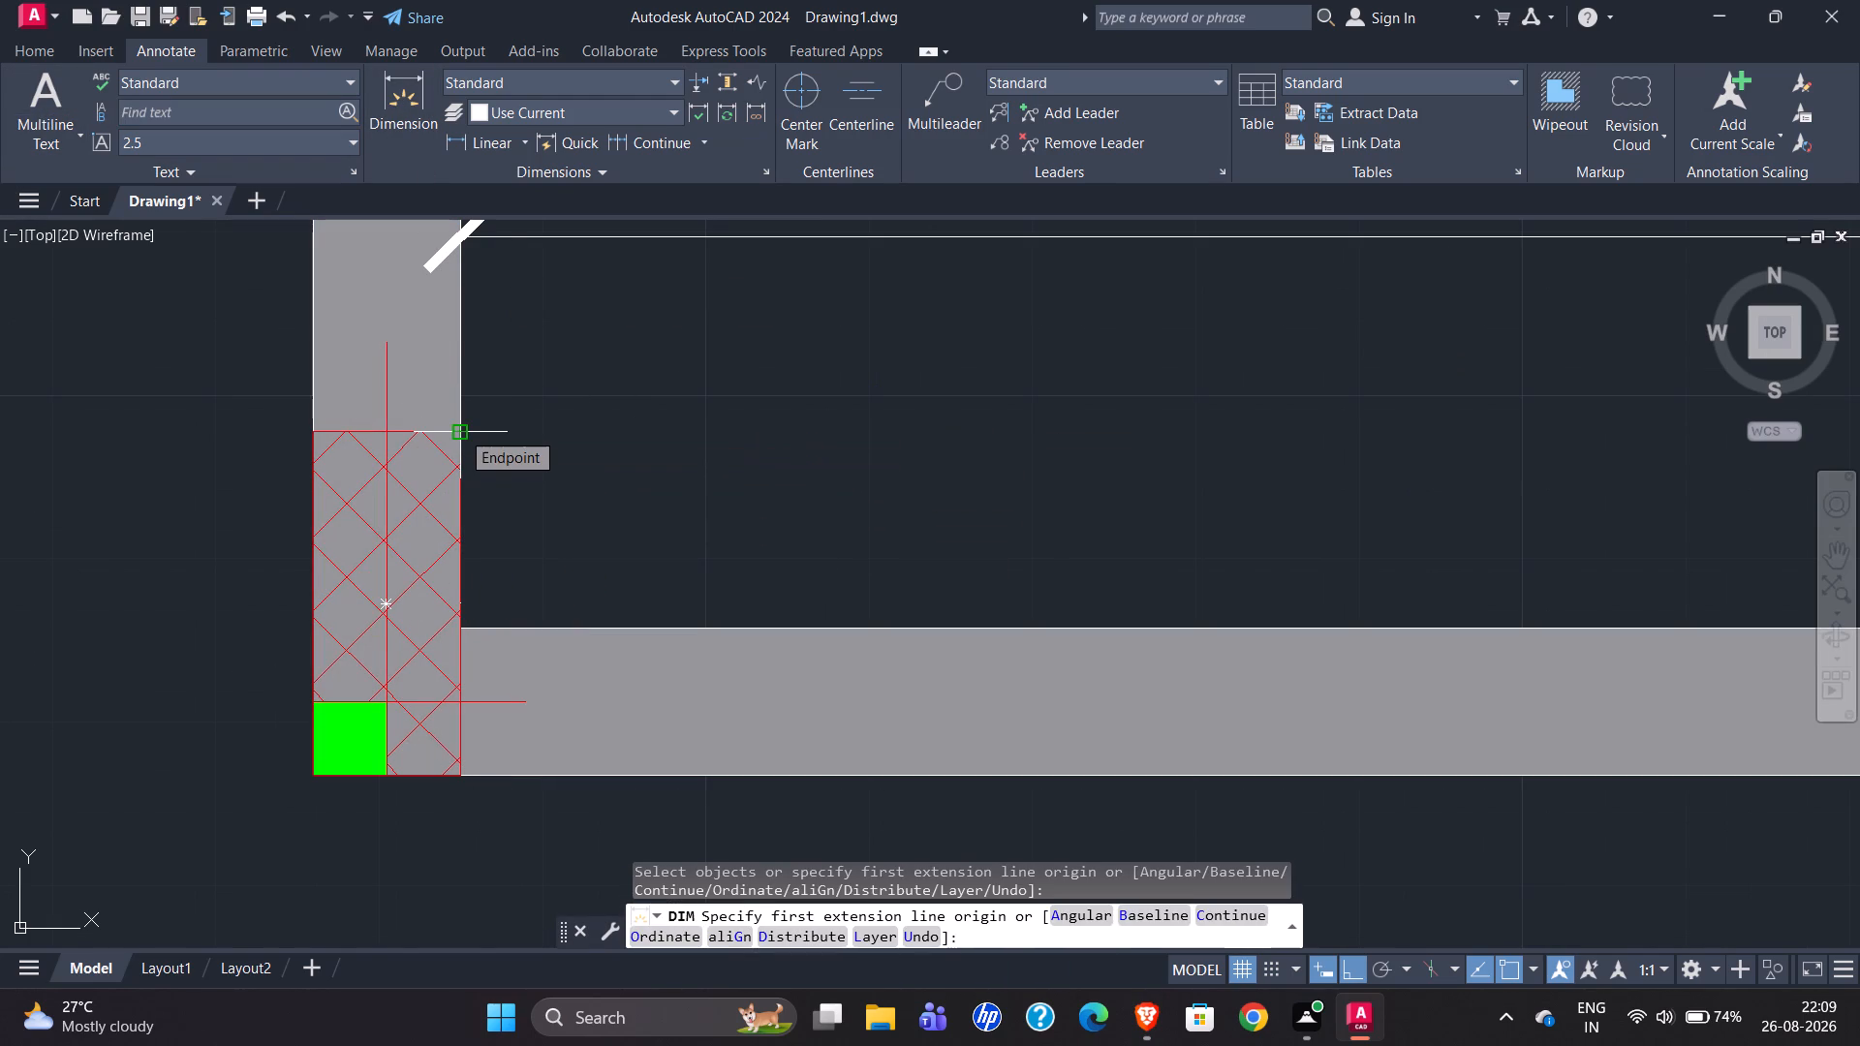
click(462, 630)
scroll(309, 527, down, 1)
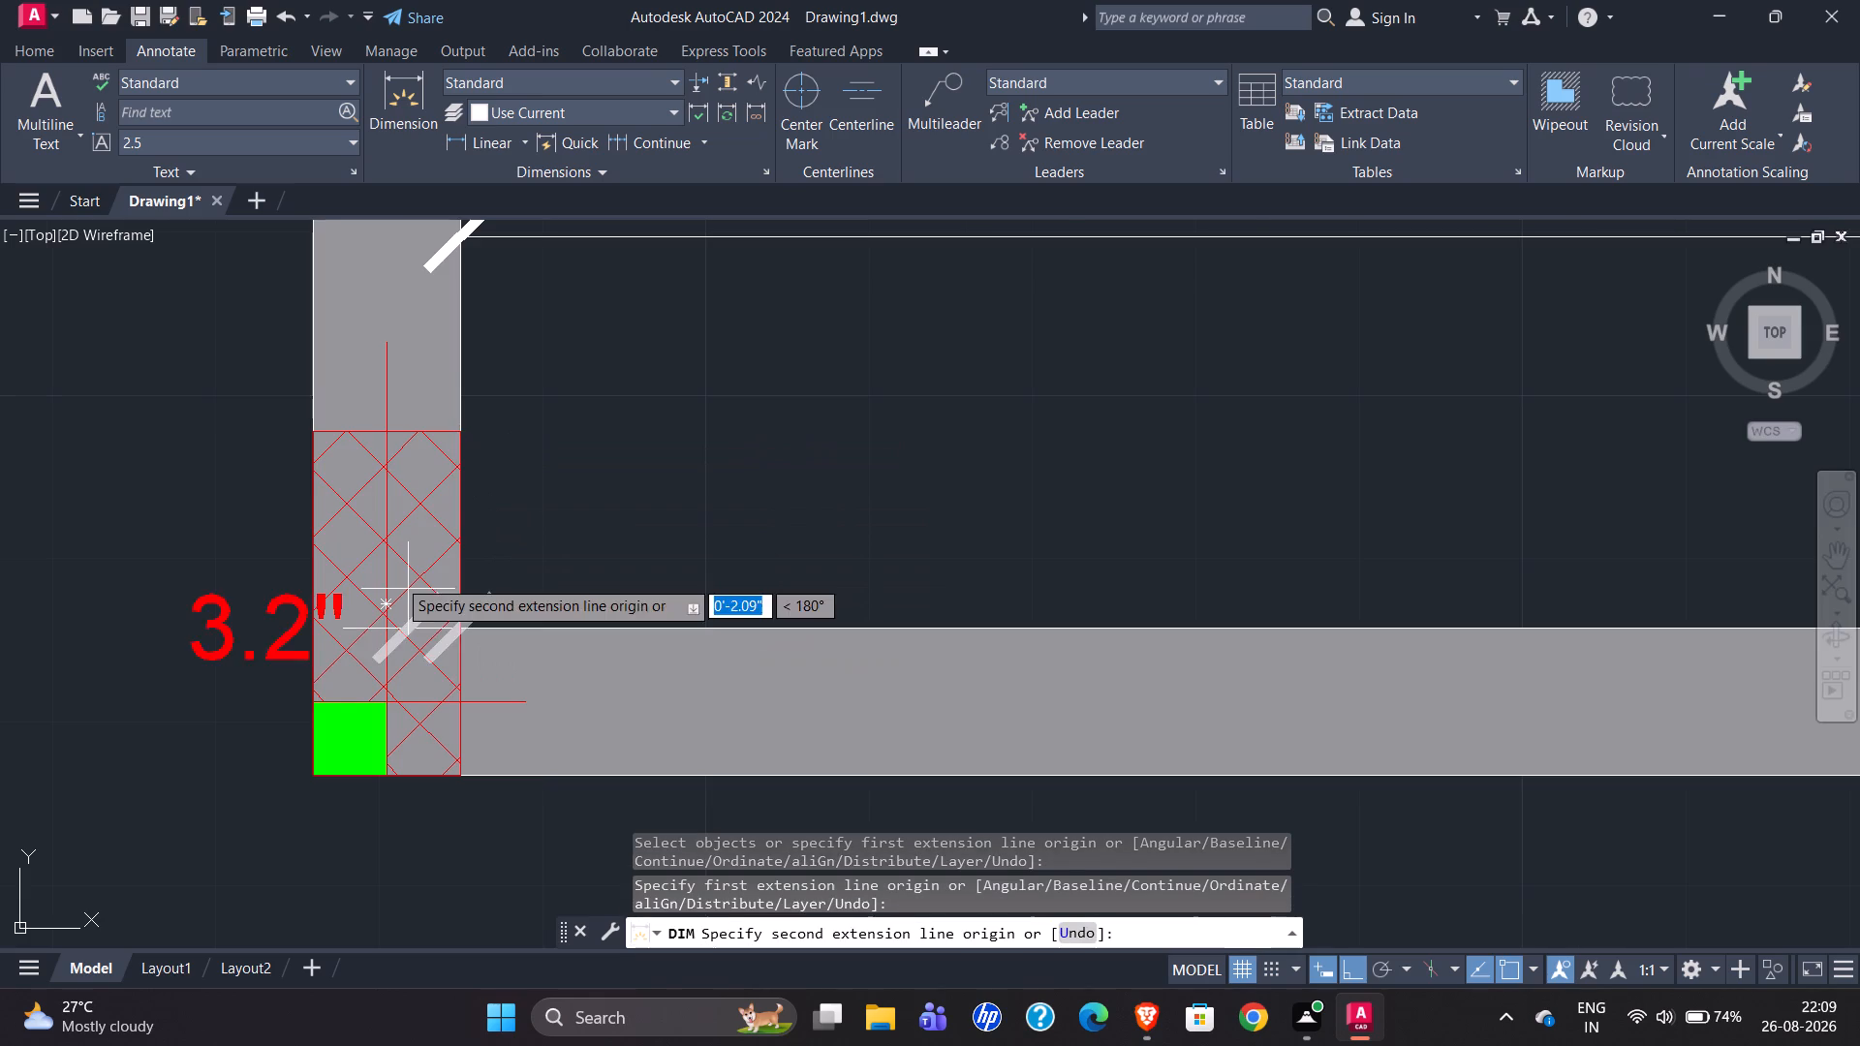
scroll(392, 575, down, 1)
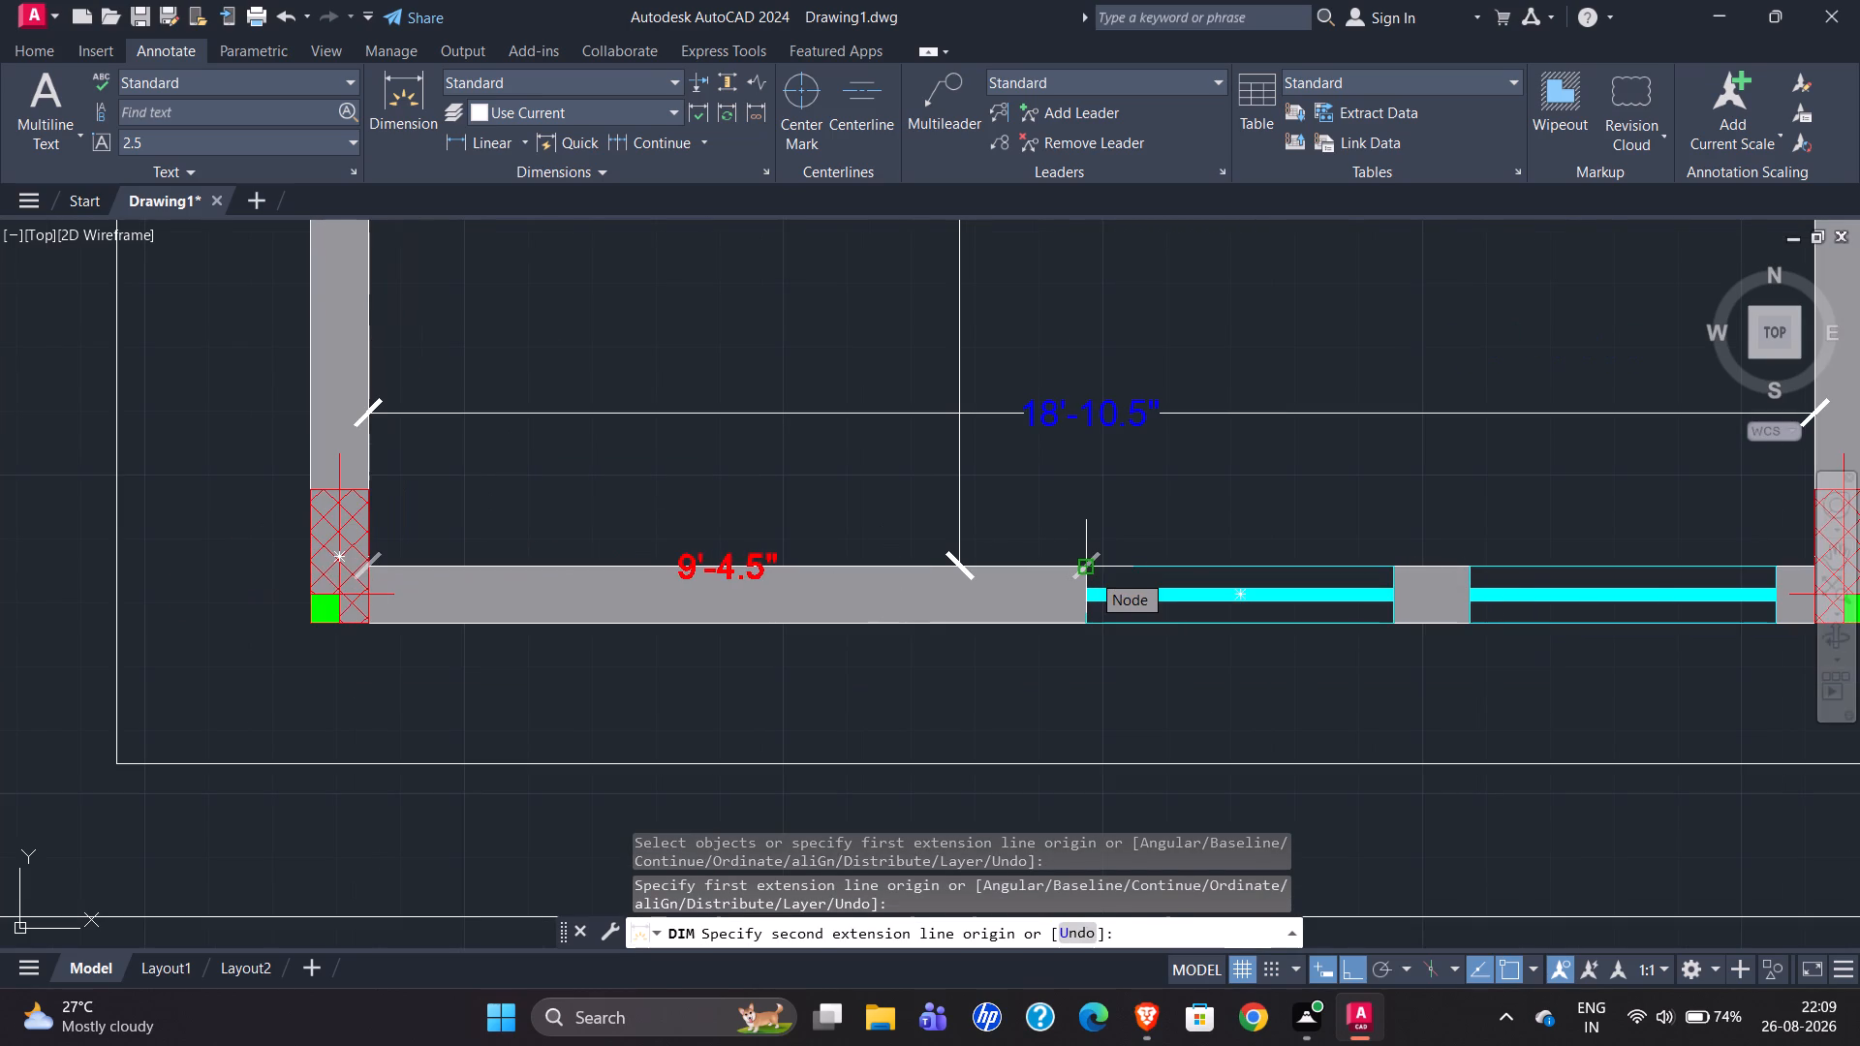
click(1091, 572)
click(1071, 513)
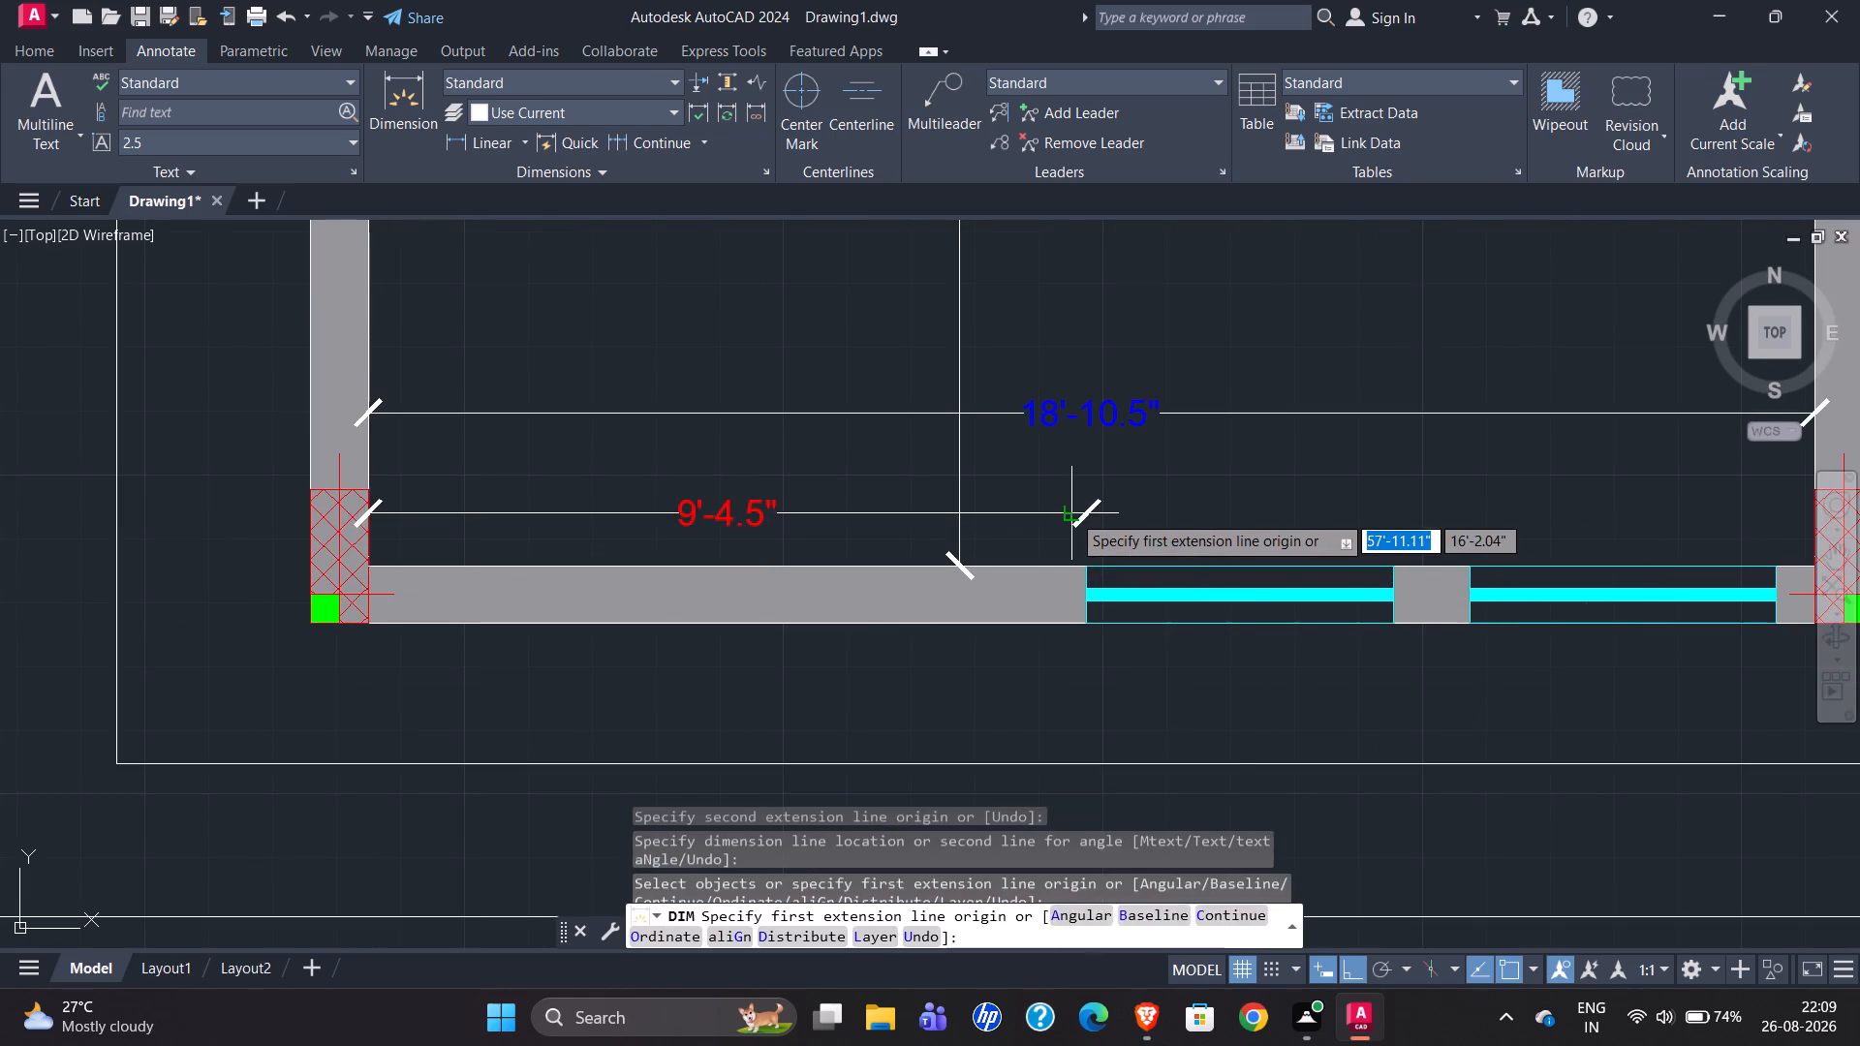
Continue the dimension chain along the office's bottom wall across both windows, the pier between them and the short end piece up to the column.
scroll(1129, 383, down, 3)
scroll(950, 479, down, 2)
scroll(72, 440, up, 4)
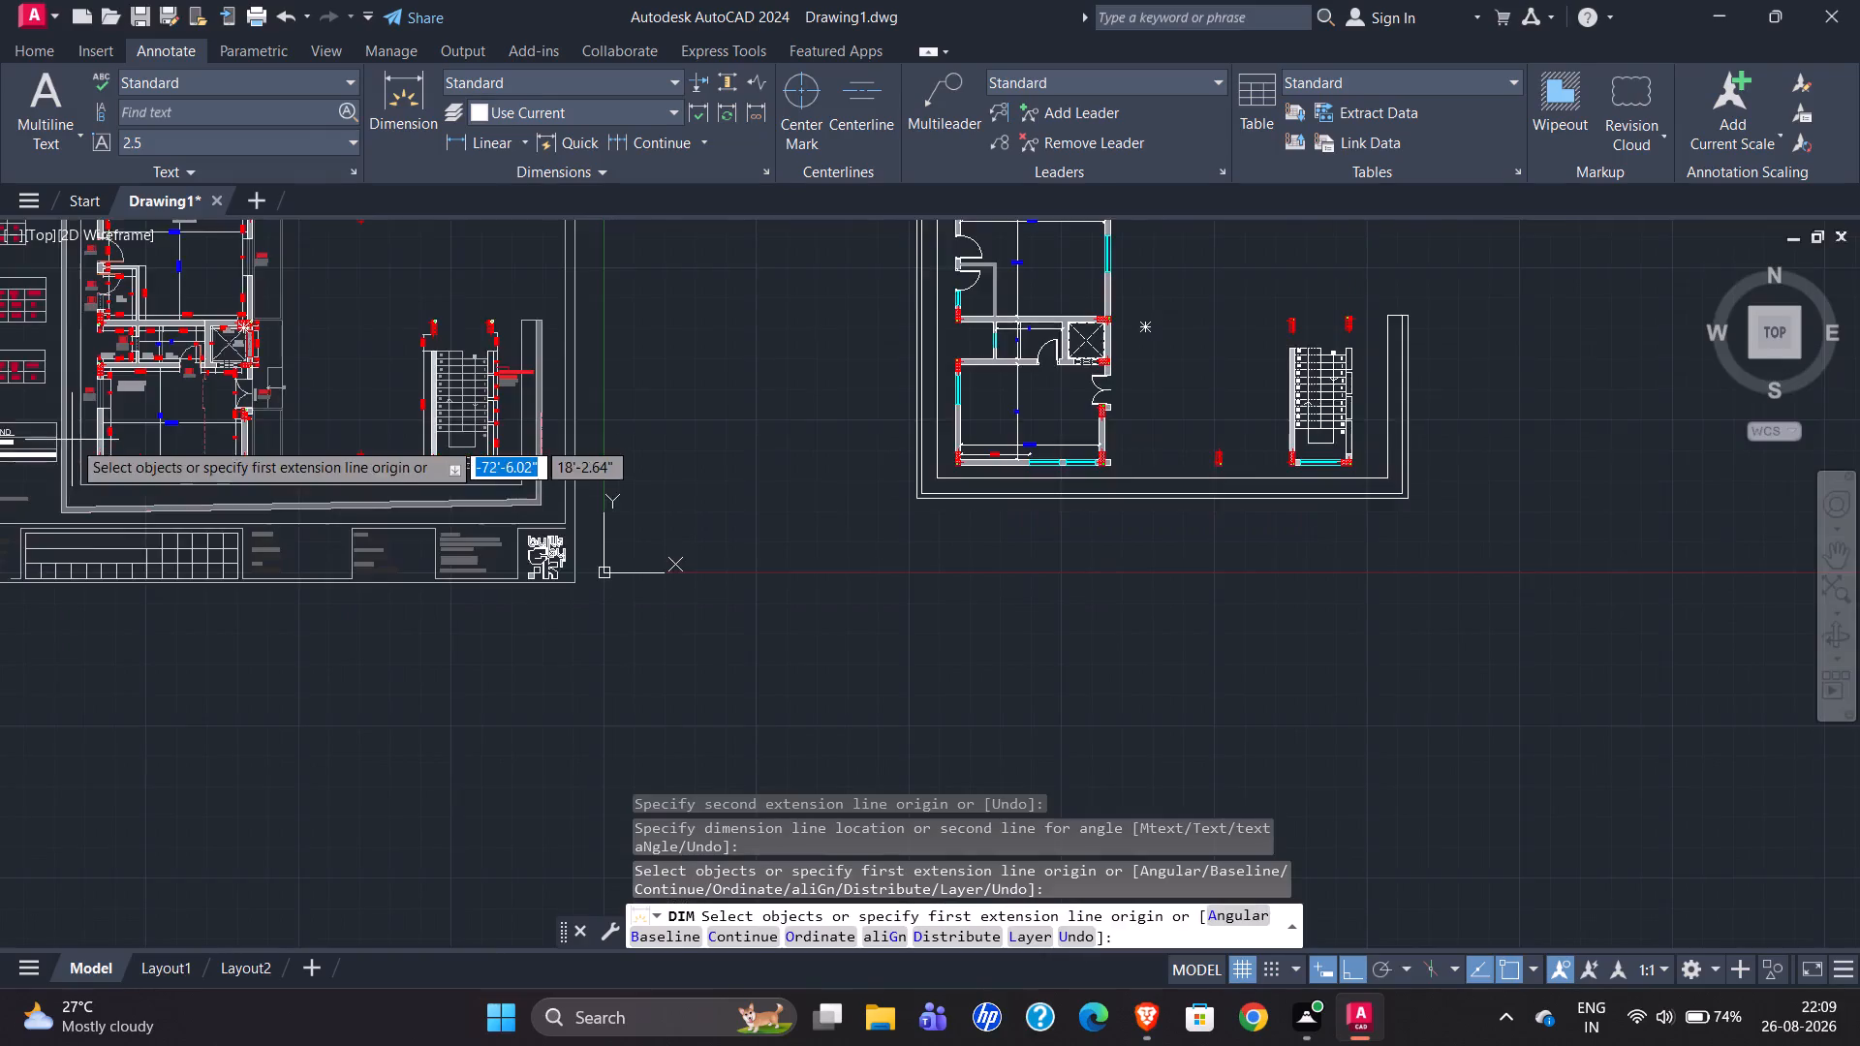
scroll(318, 548, up, 3)
scroll(182, 556, down, 2)
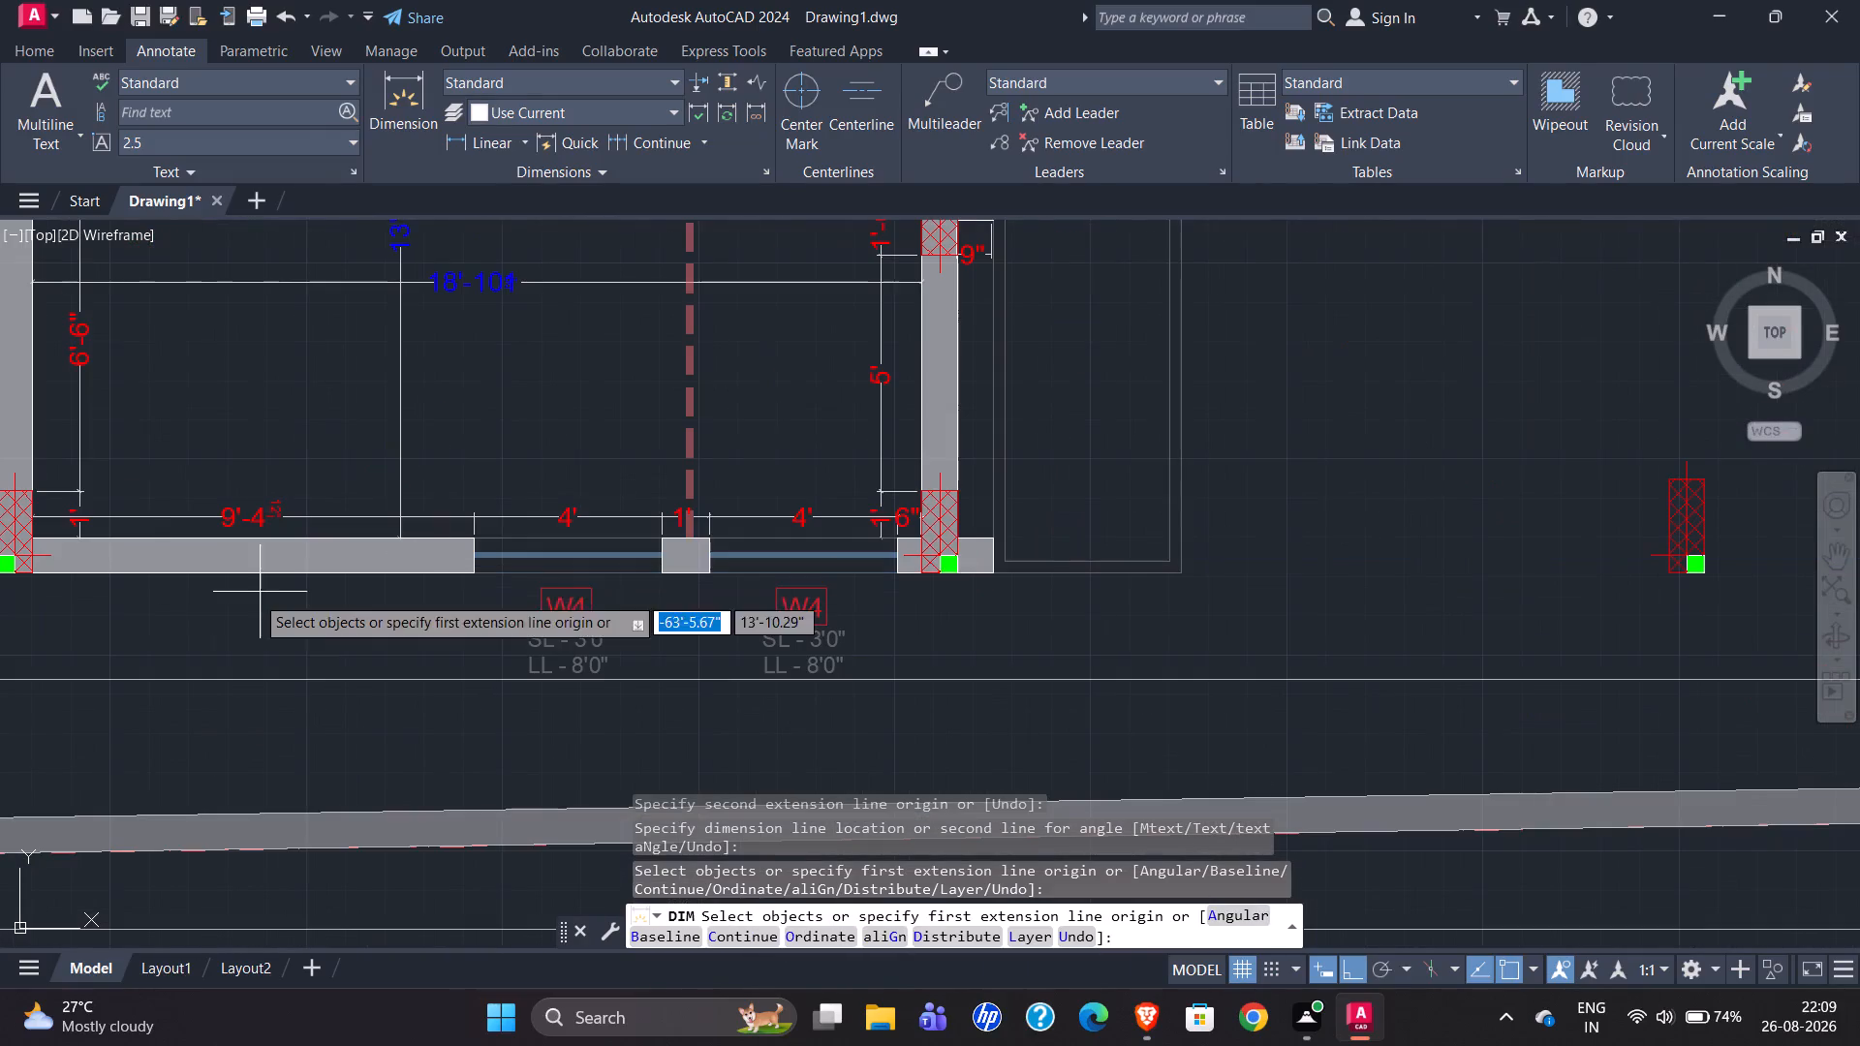
scroll(194, 599, down, 4)
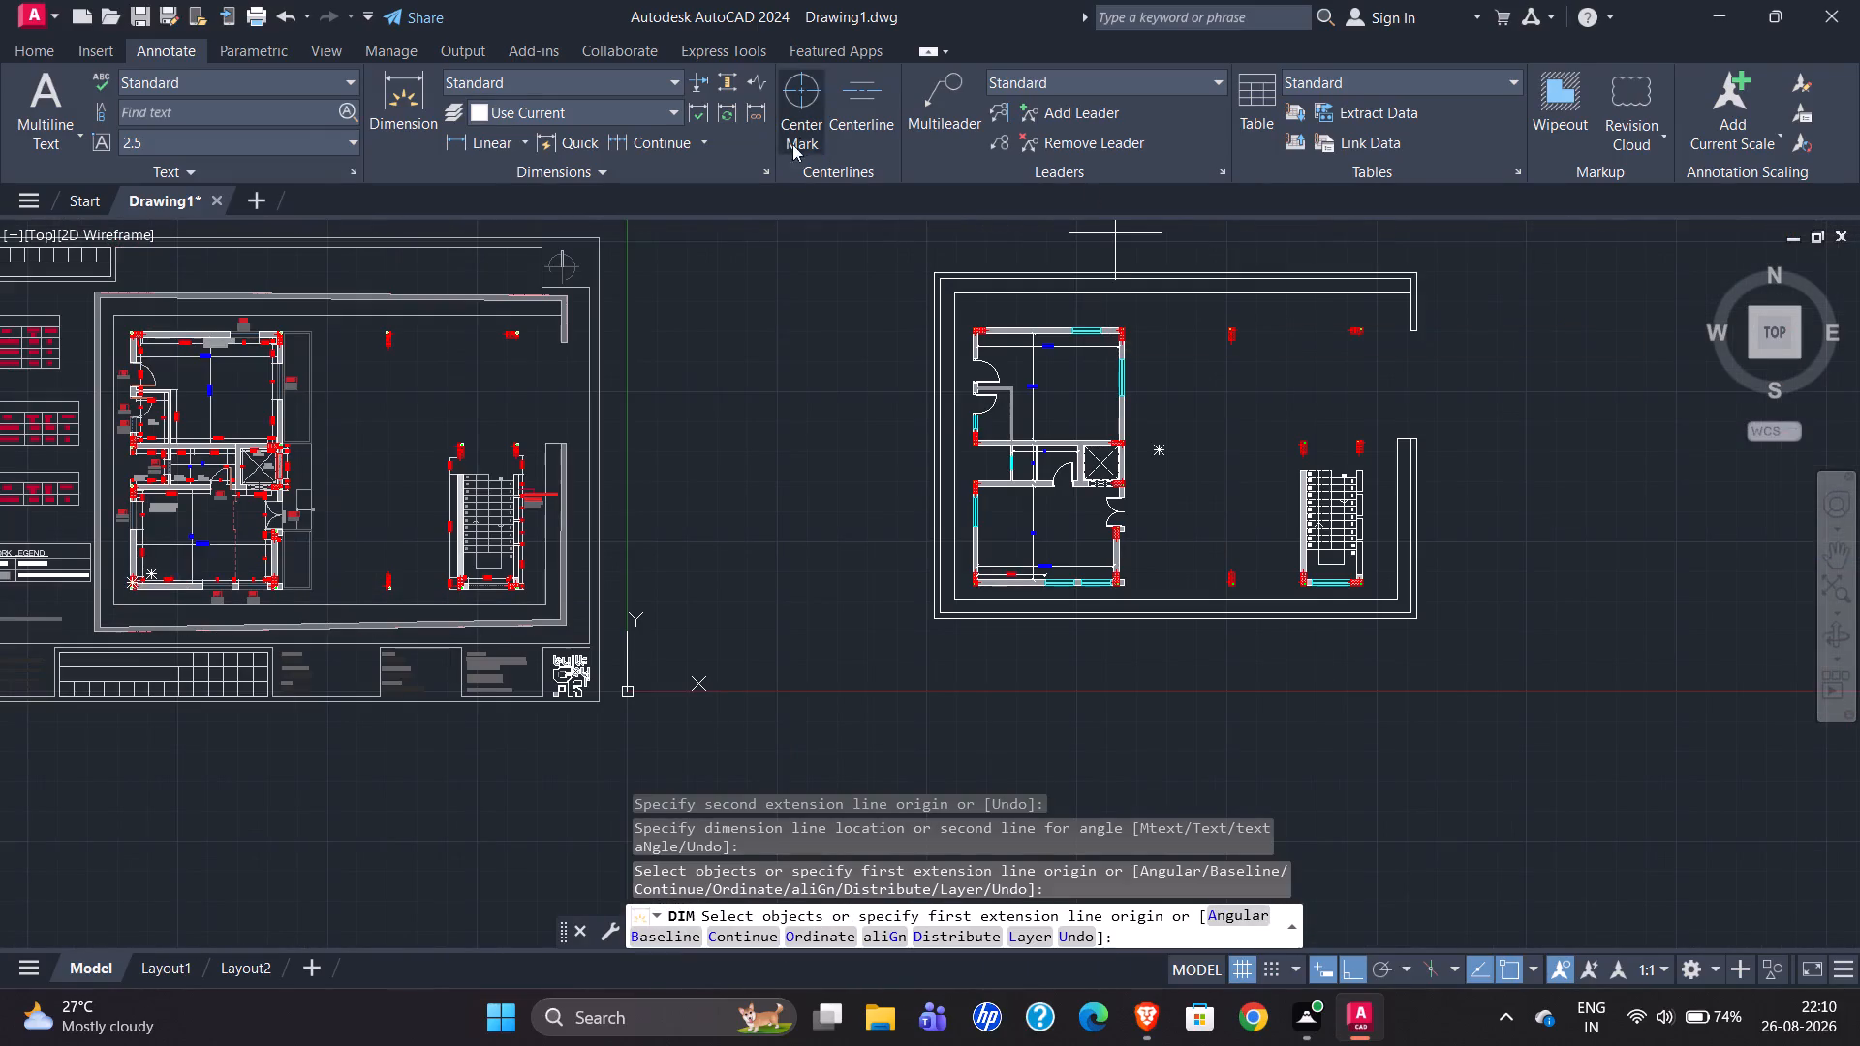
click(678, 138)
scroll(1244, 551, up, 4)
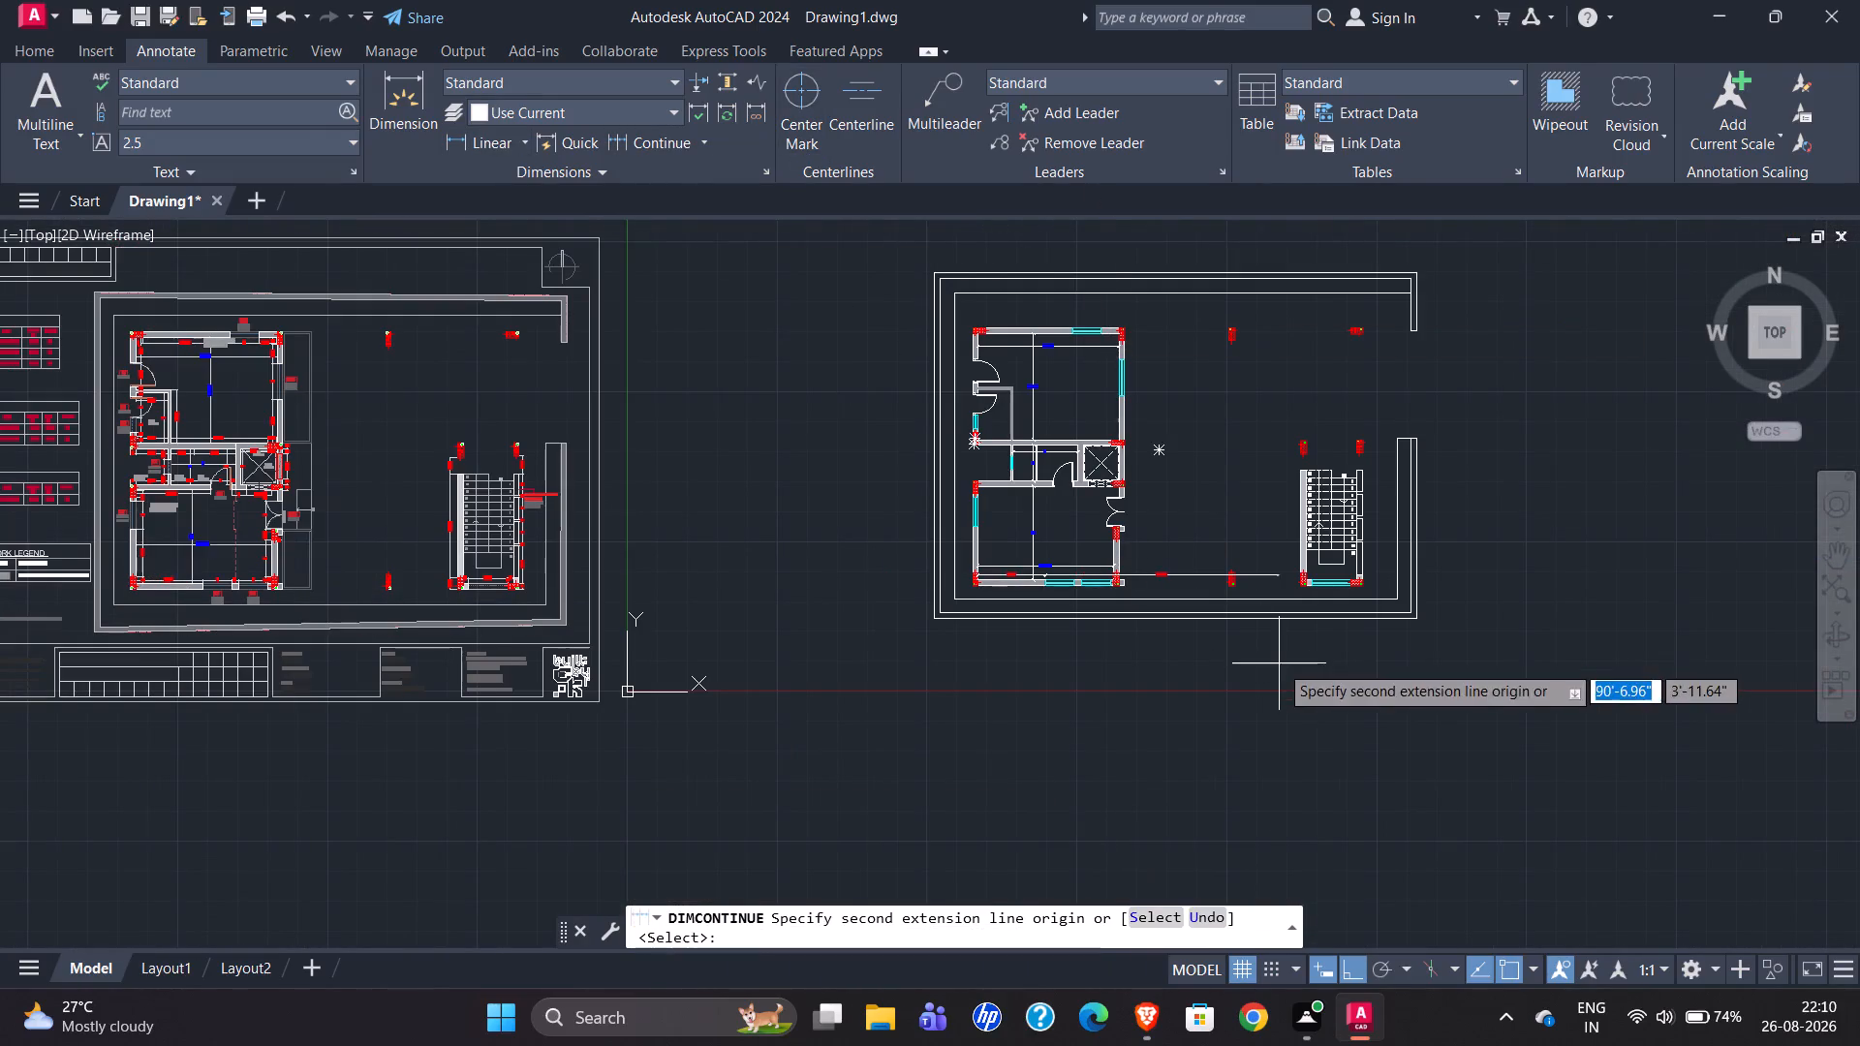
scroll(1250, 542, down, 2)
scroll(765, 615, up, 5)
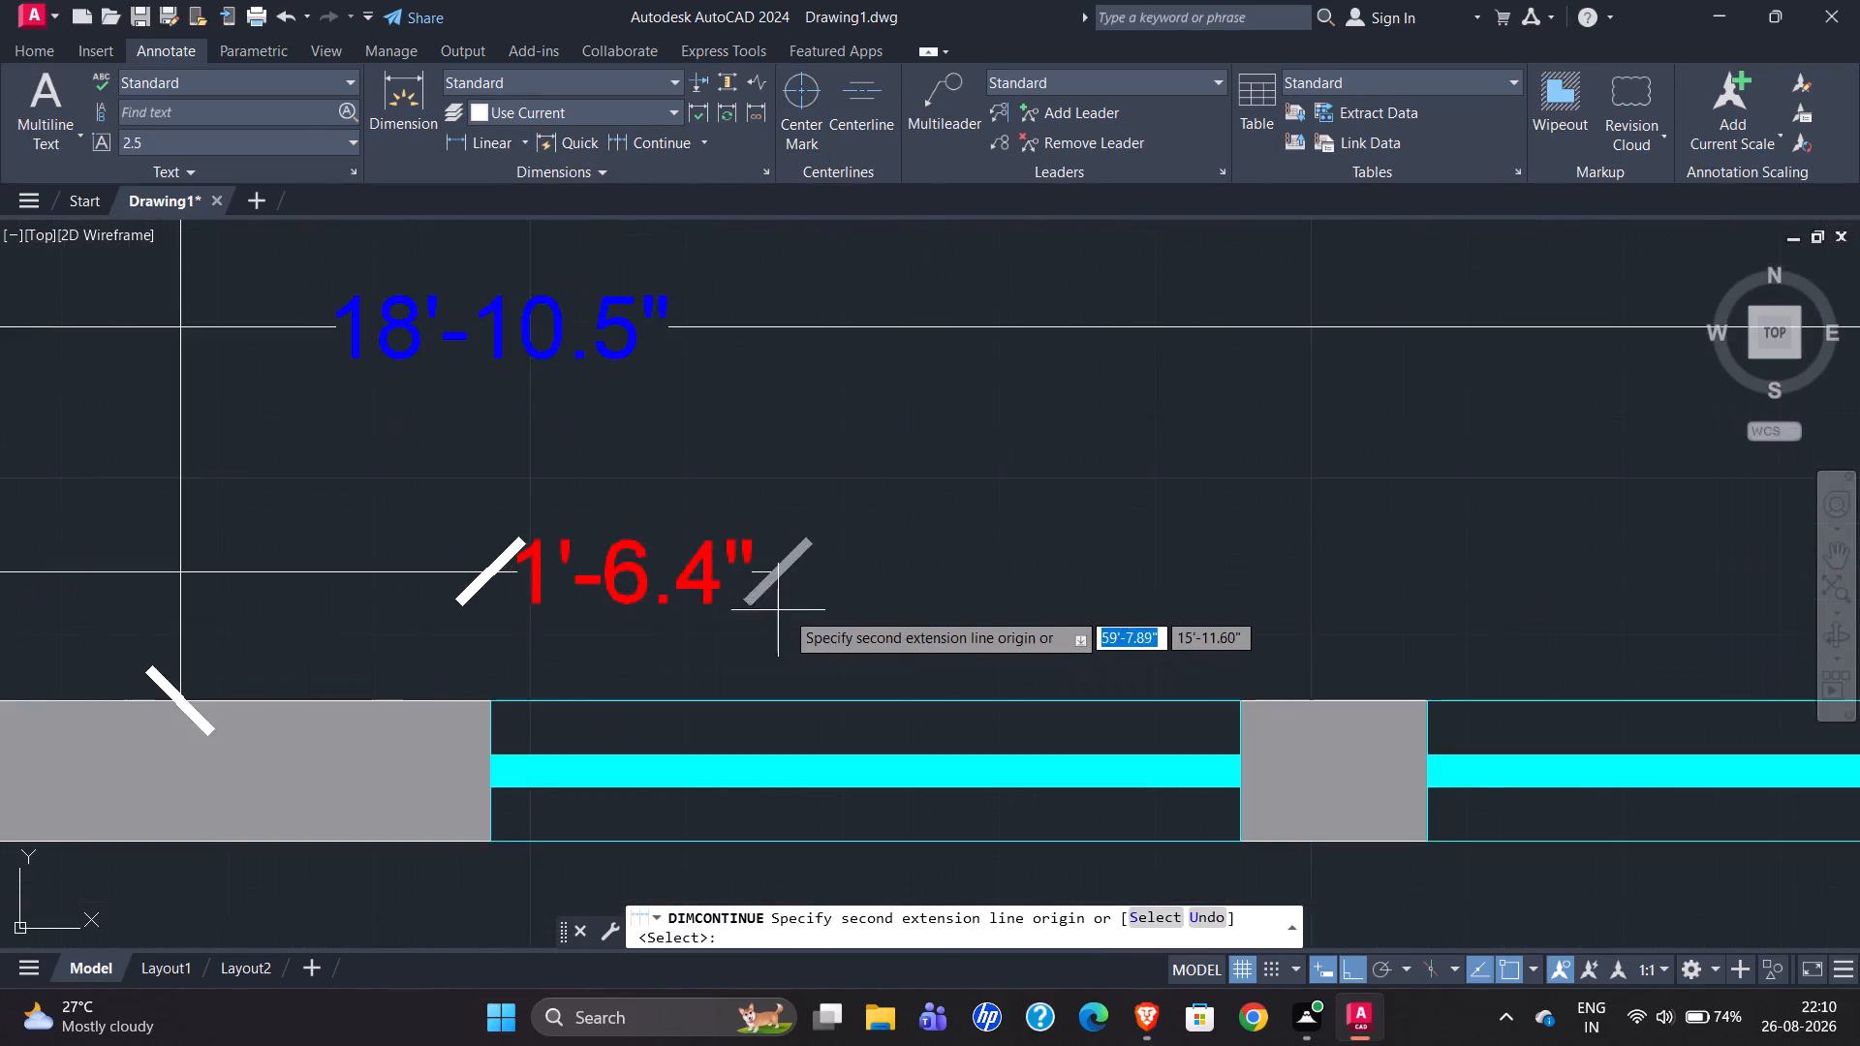
click(1243, 703)
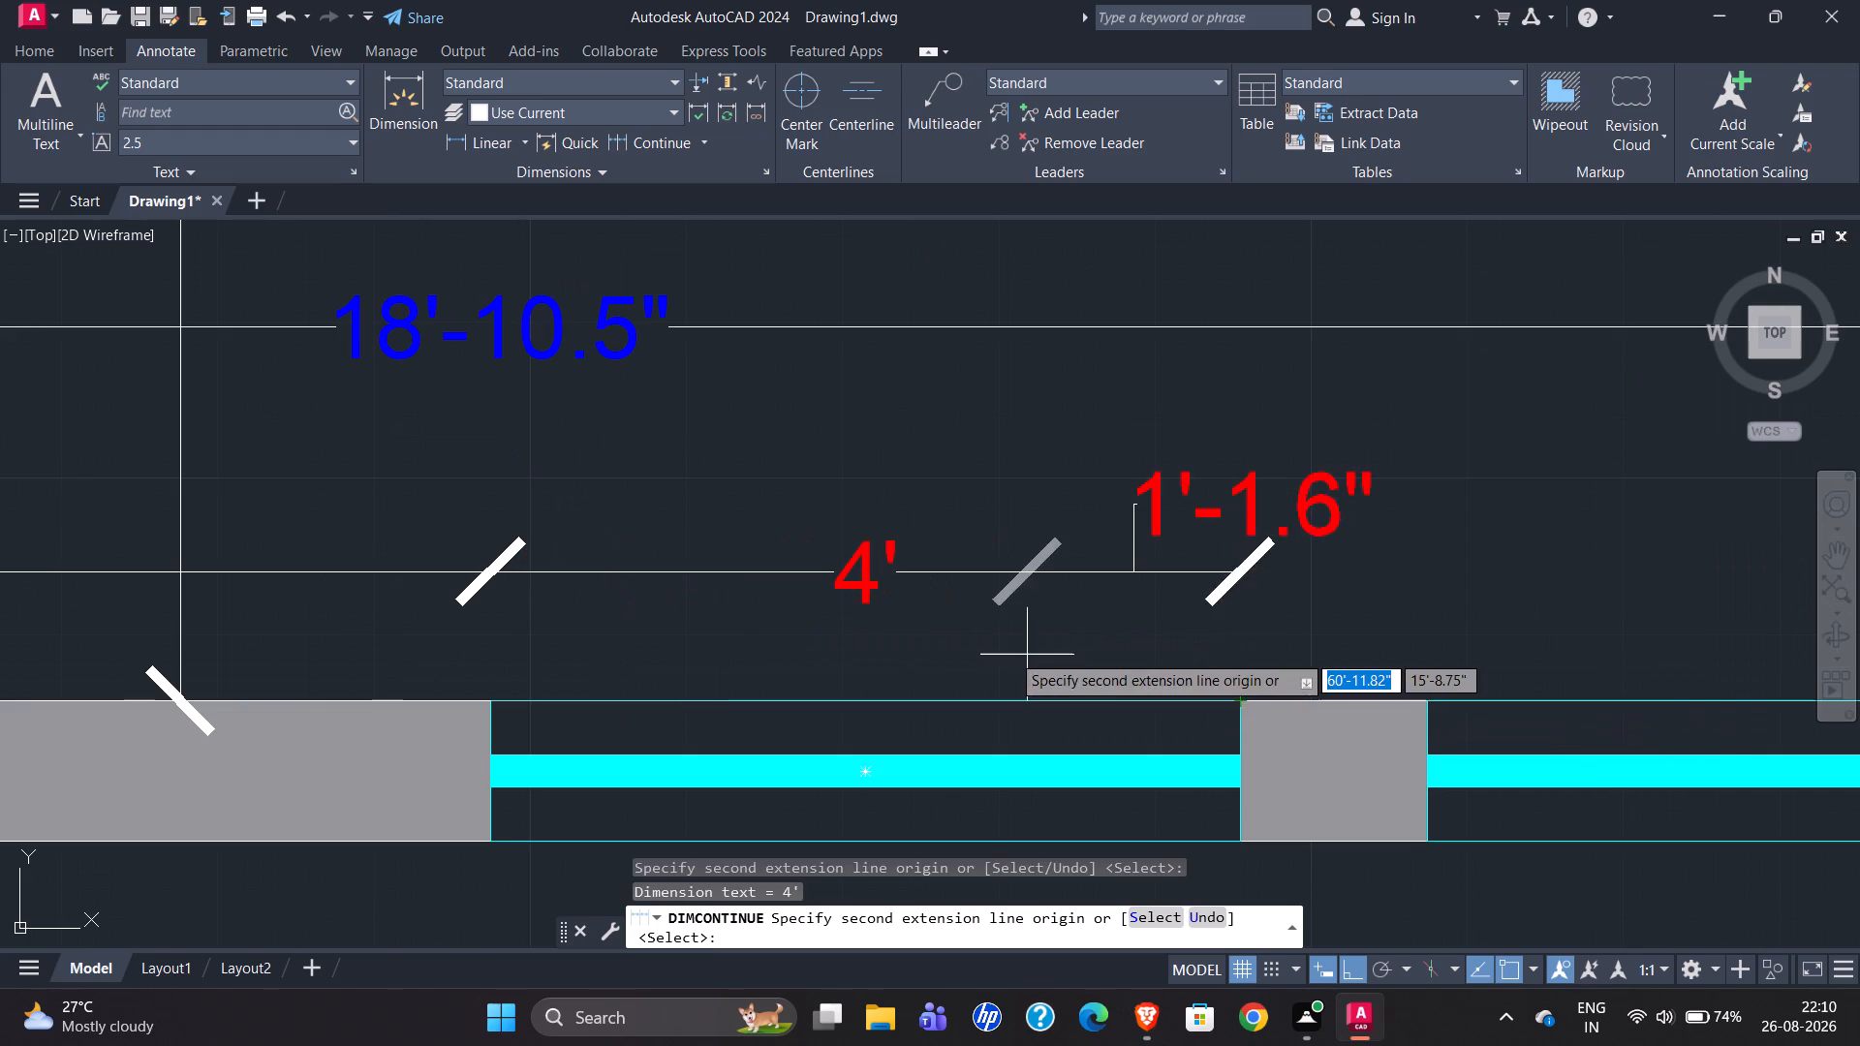
scroll(919, 647, down, 2)
click(1124, 667)
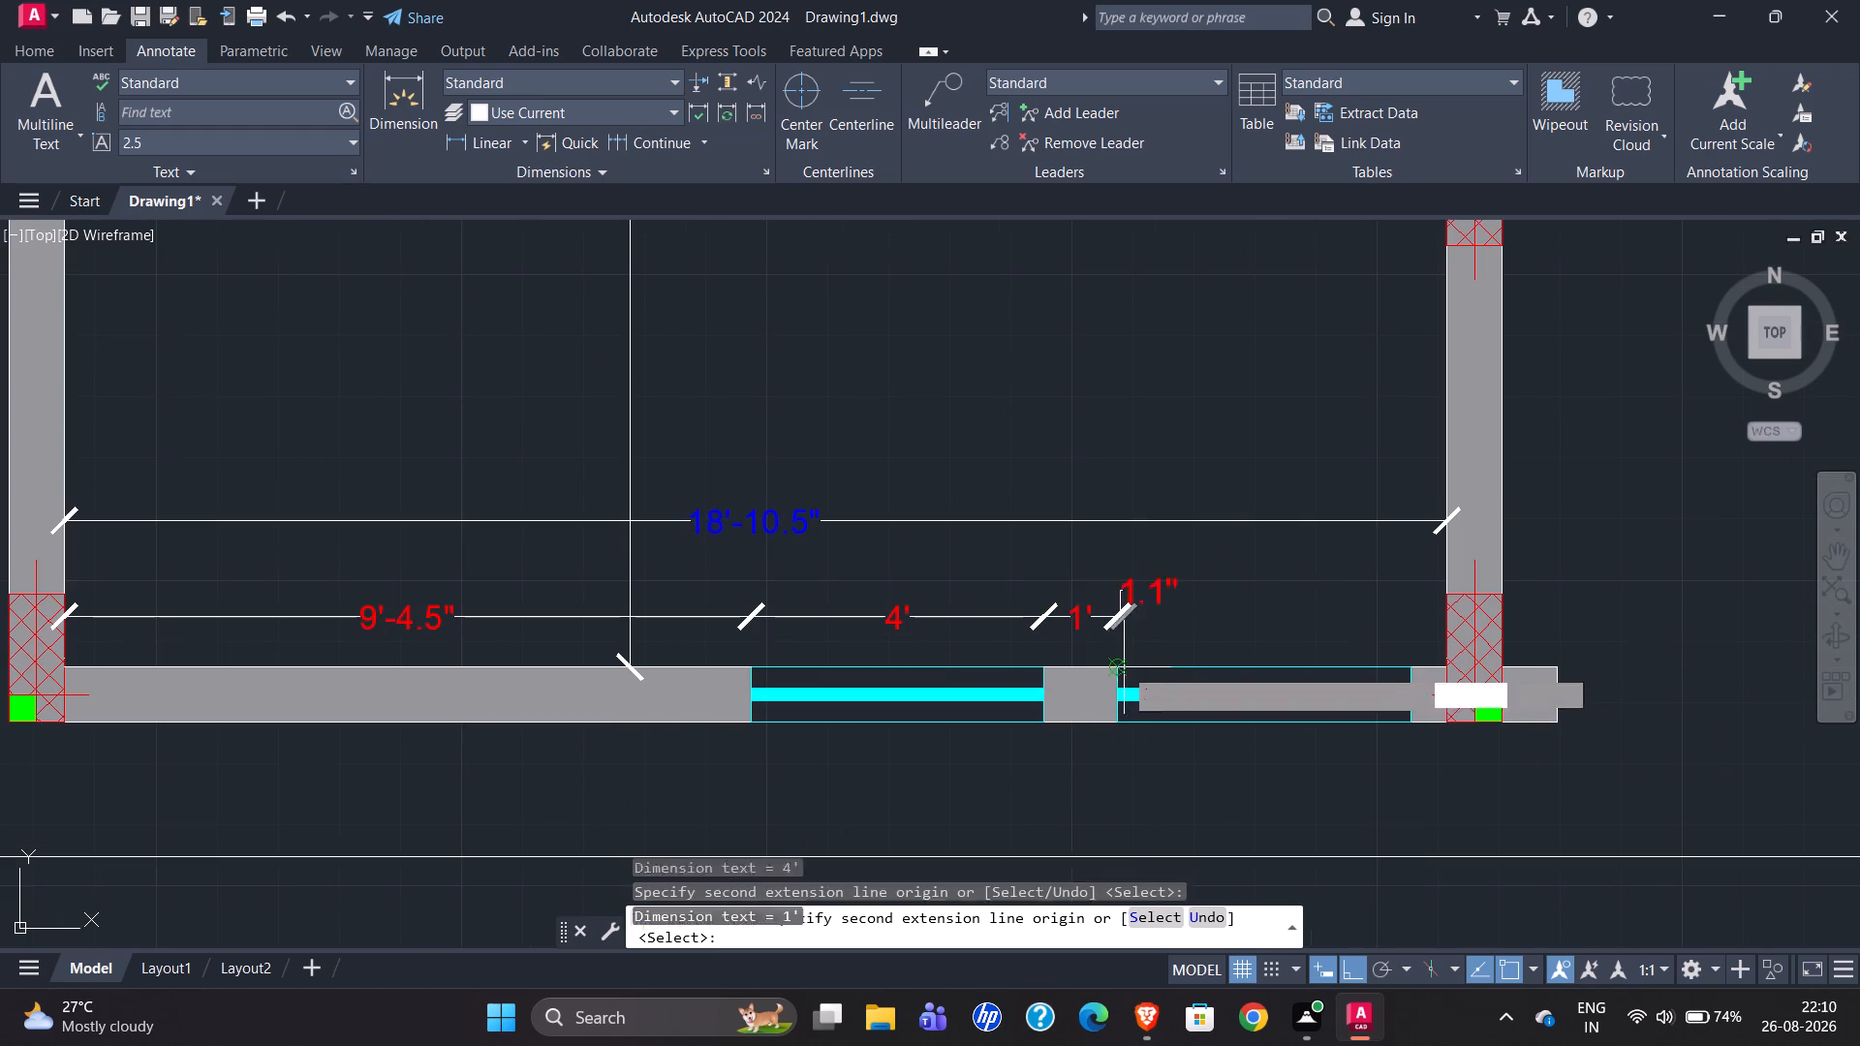
click(1410, 666)
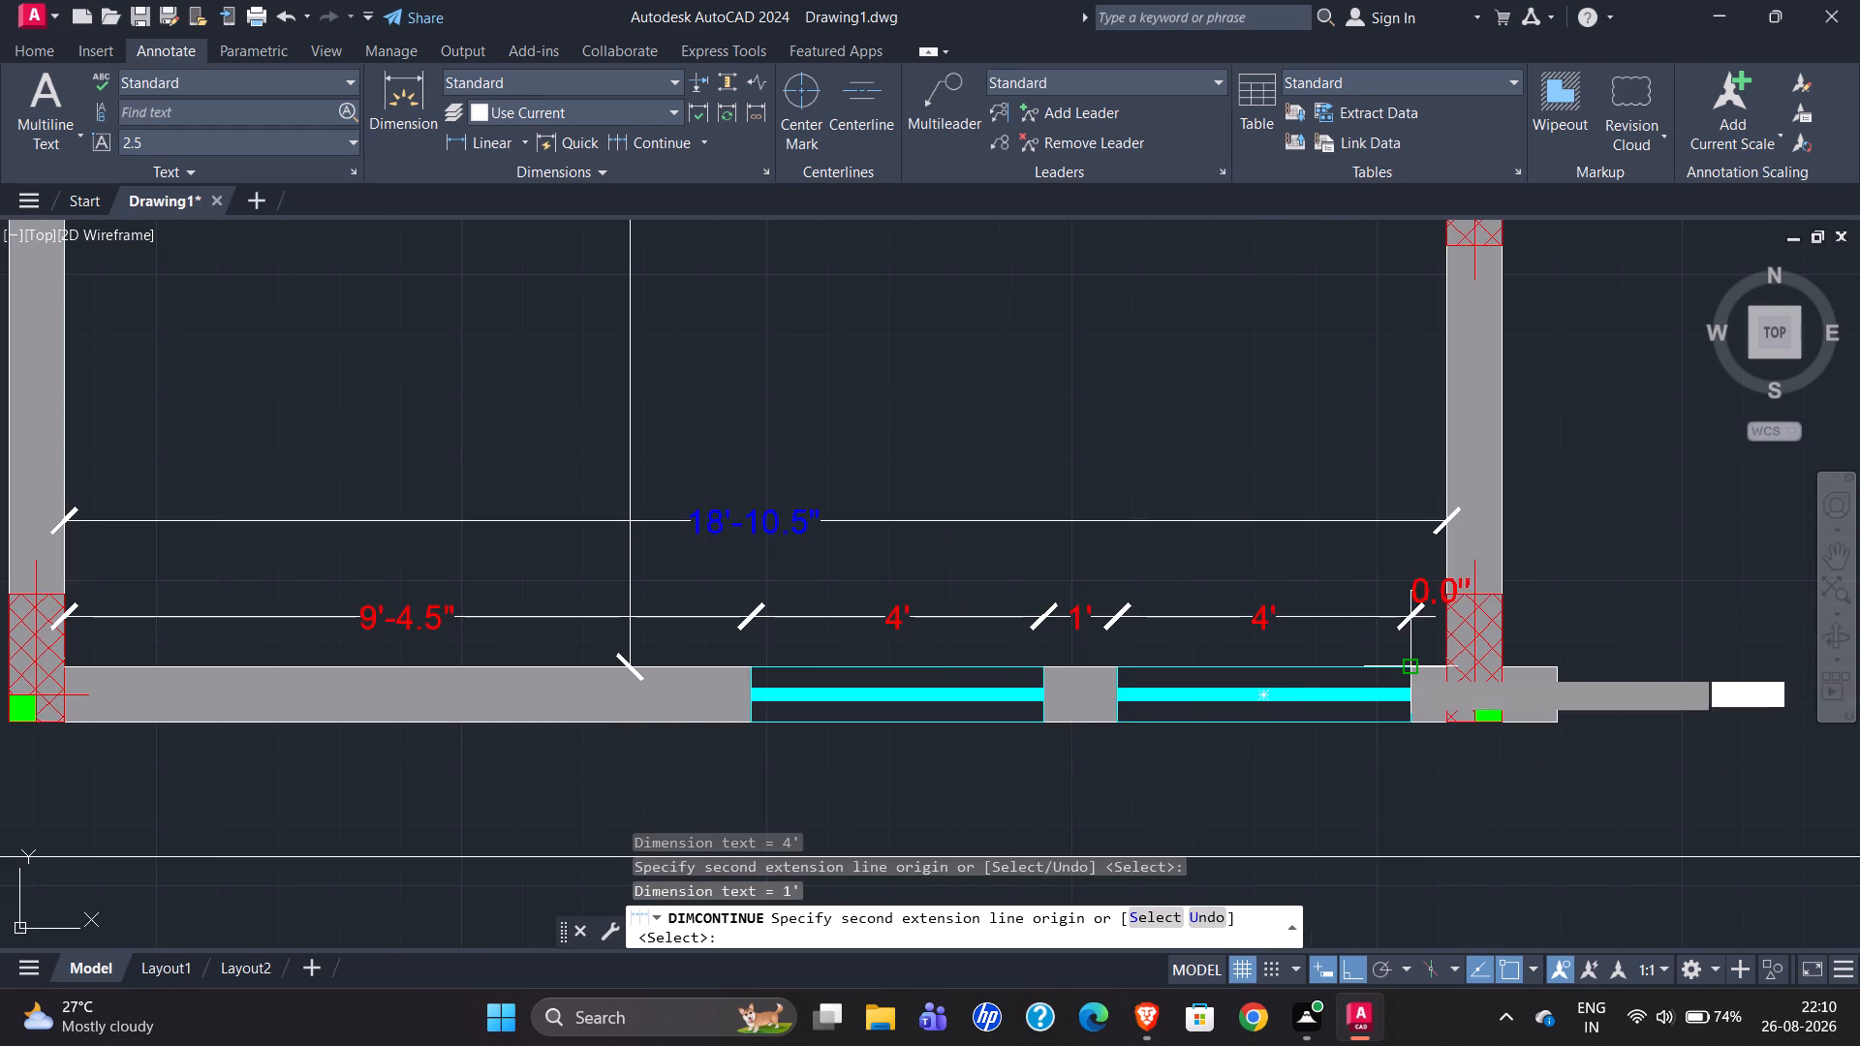
scroll(1446, 665, up, 4)
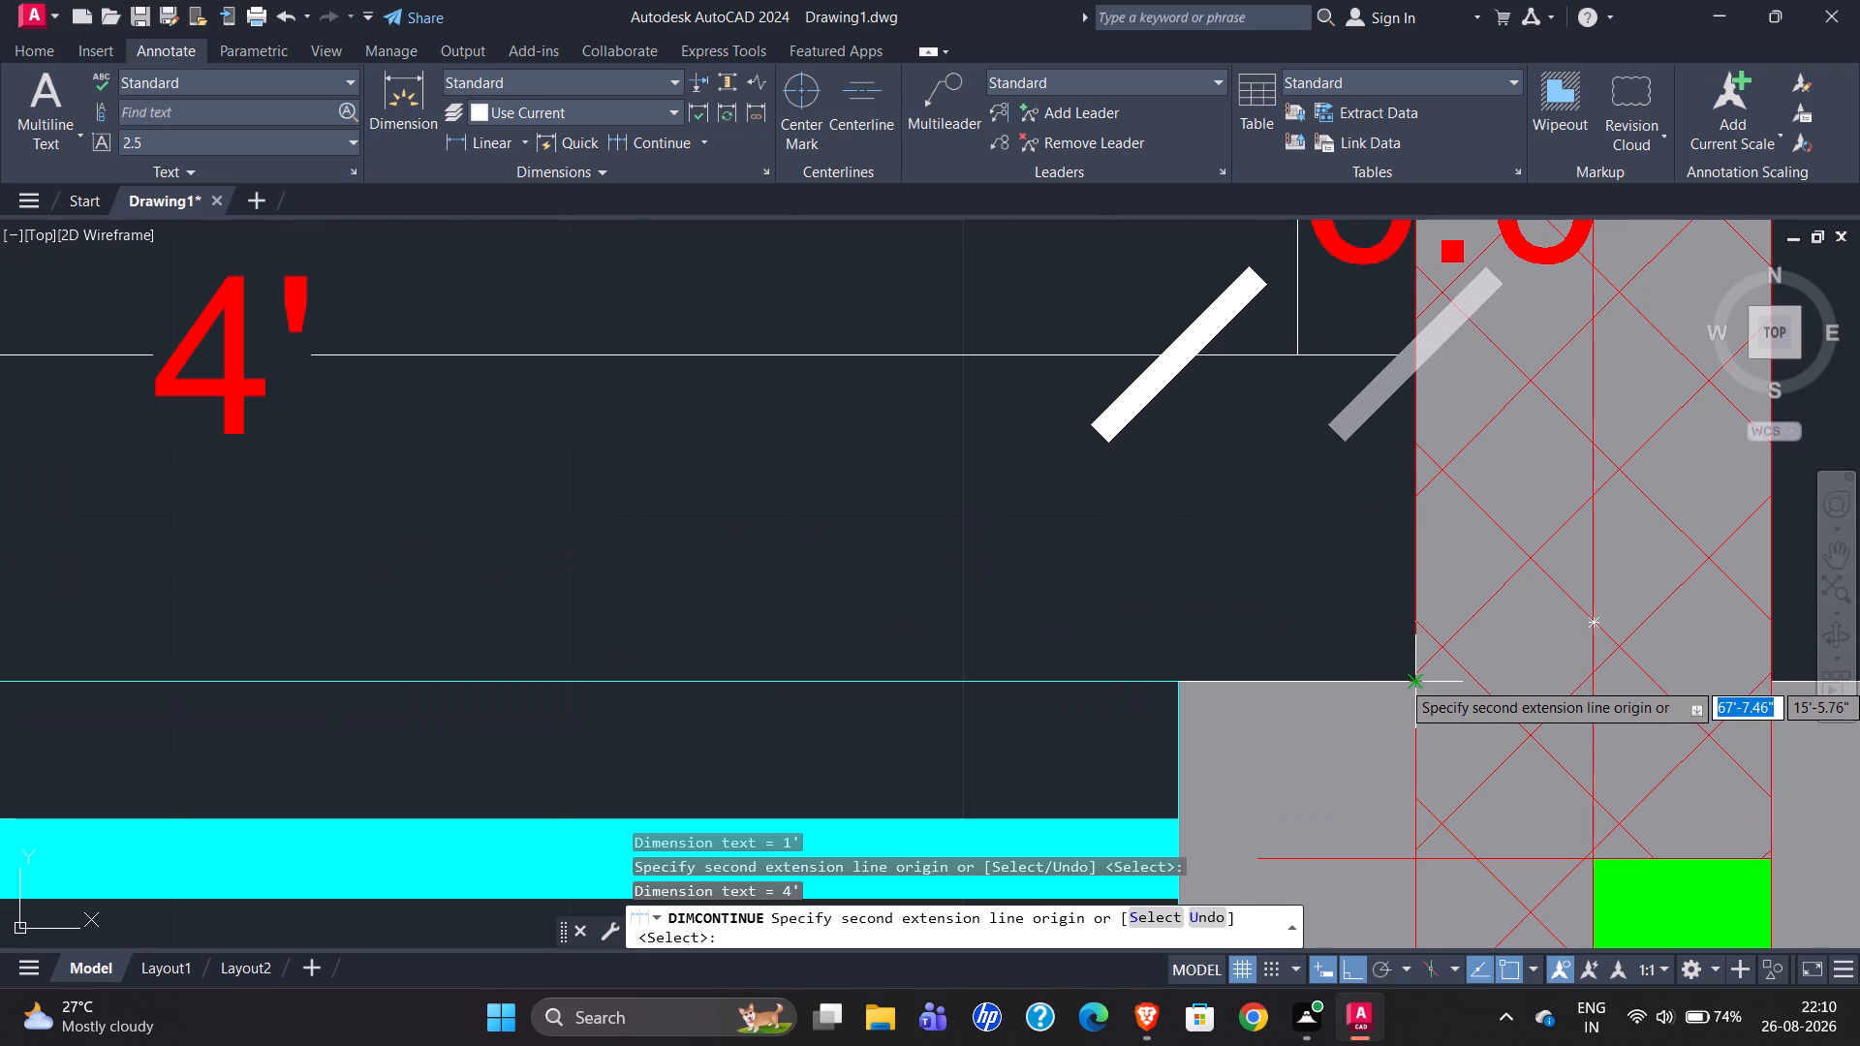
click(1414, 680)
scroll(943, 676, down, 2)
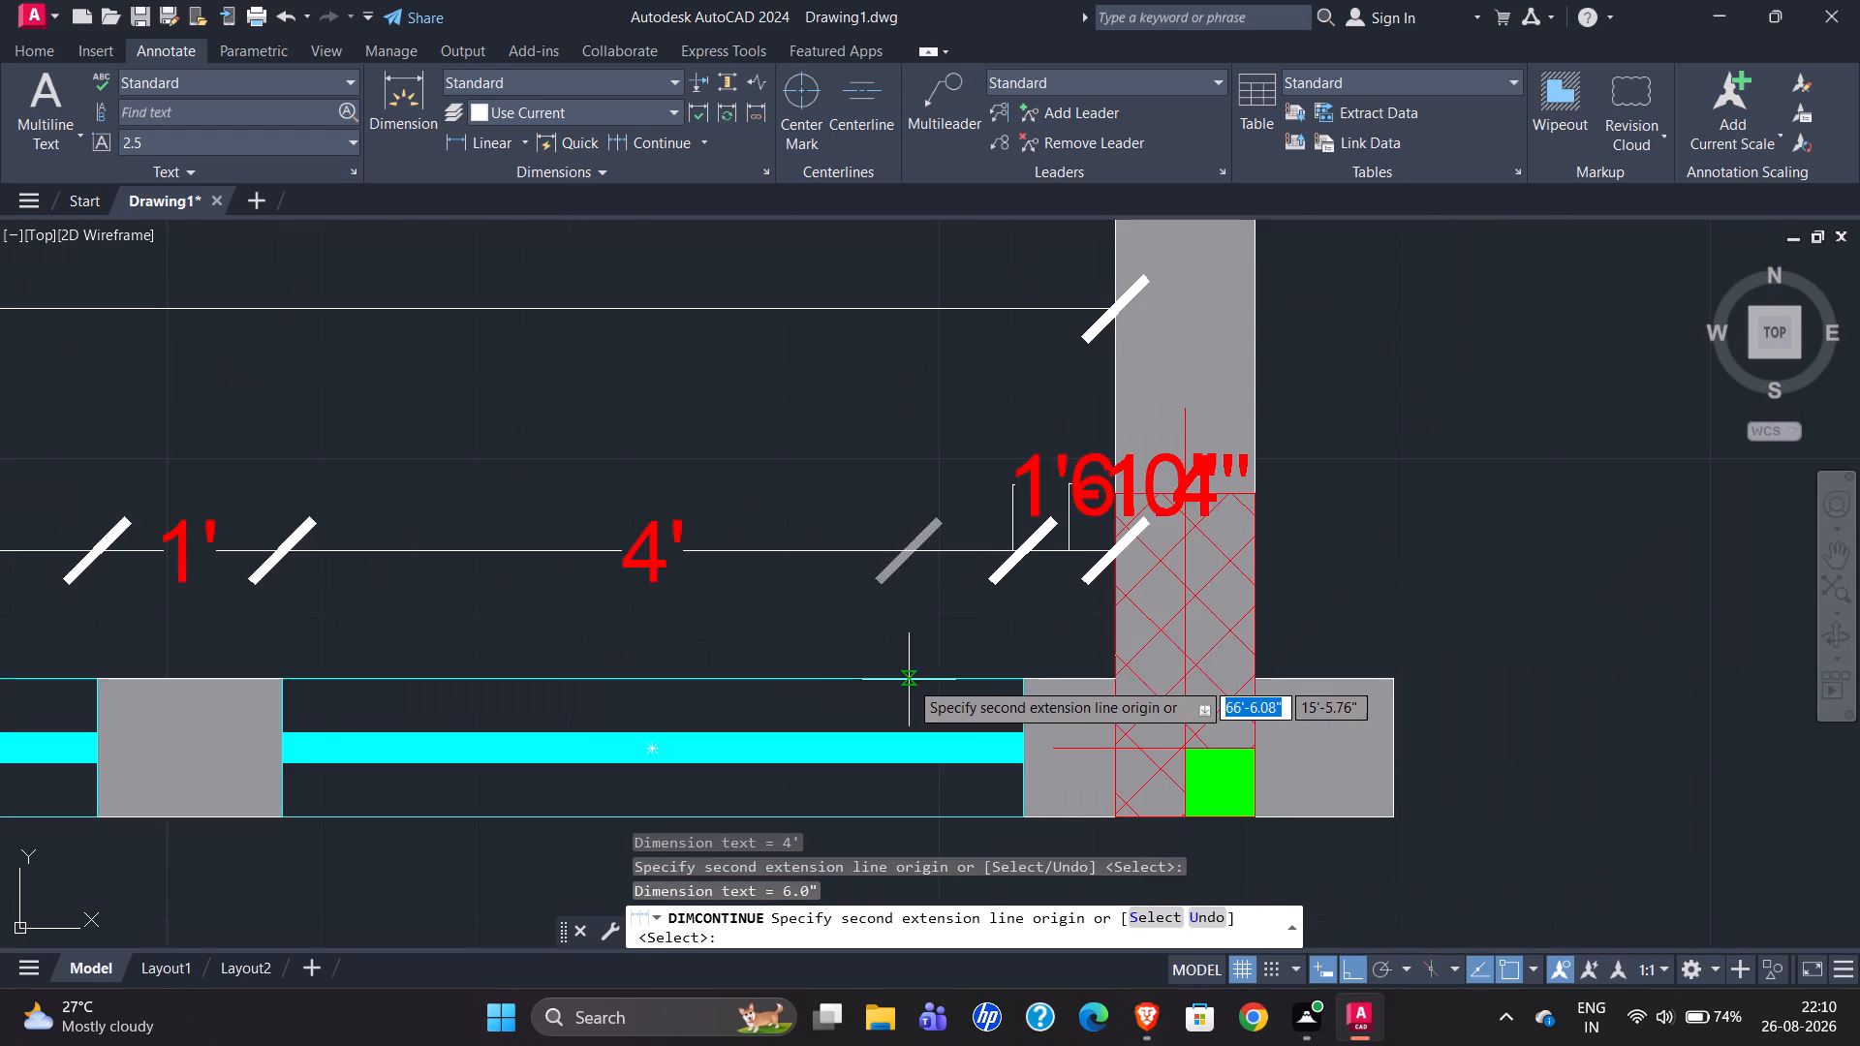
key(Escape)
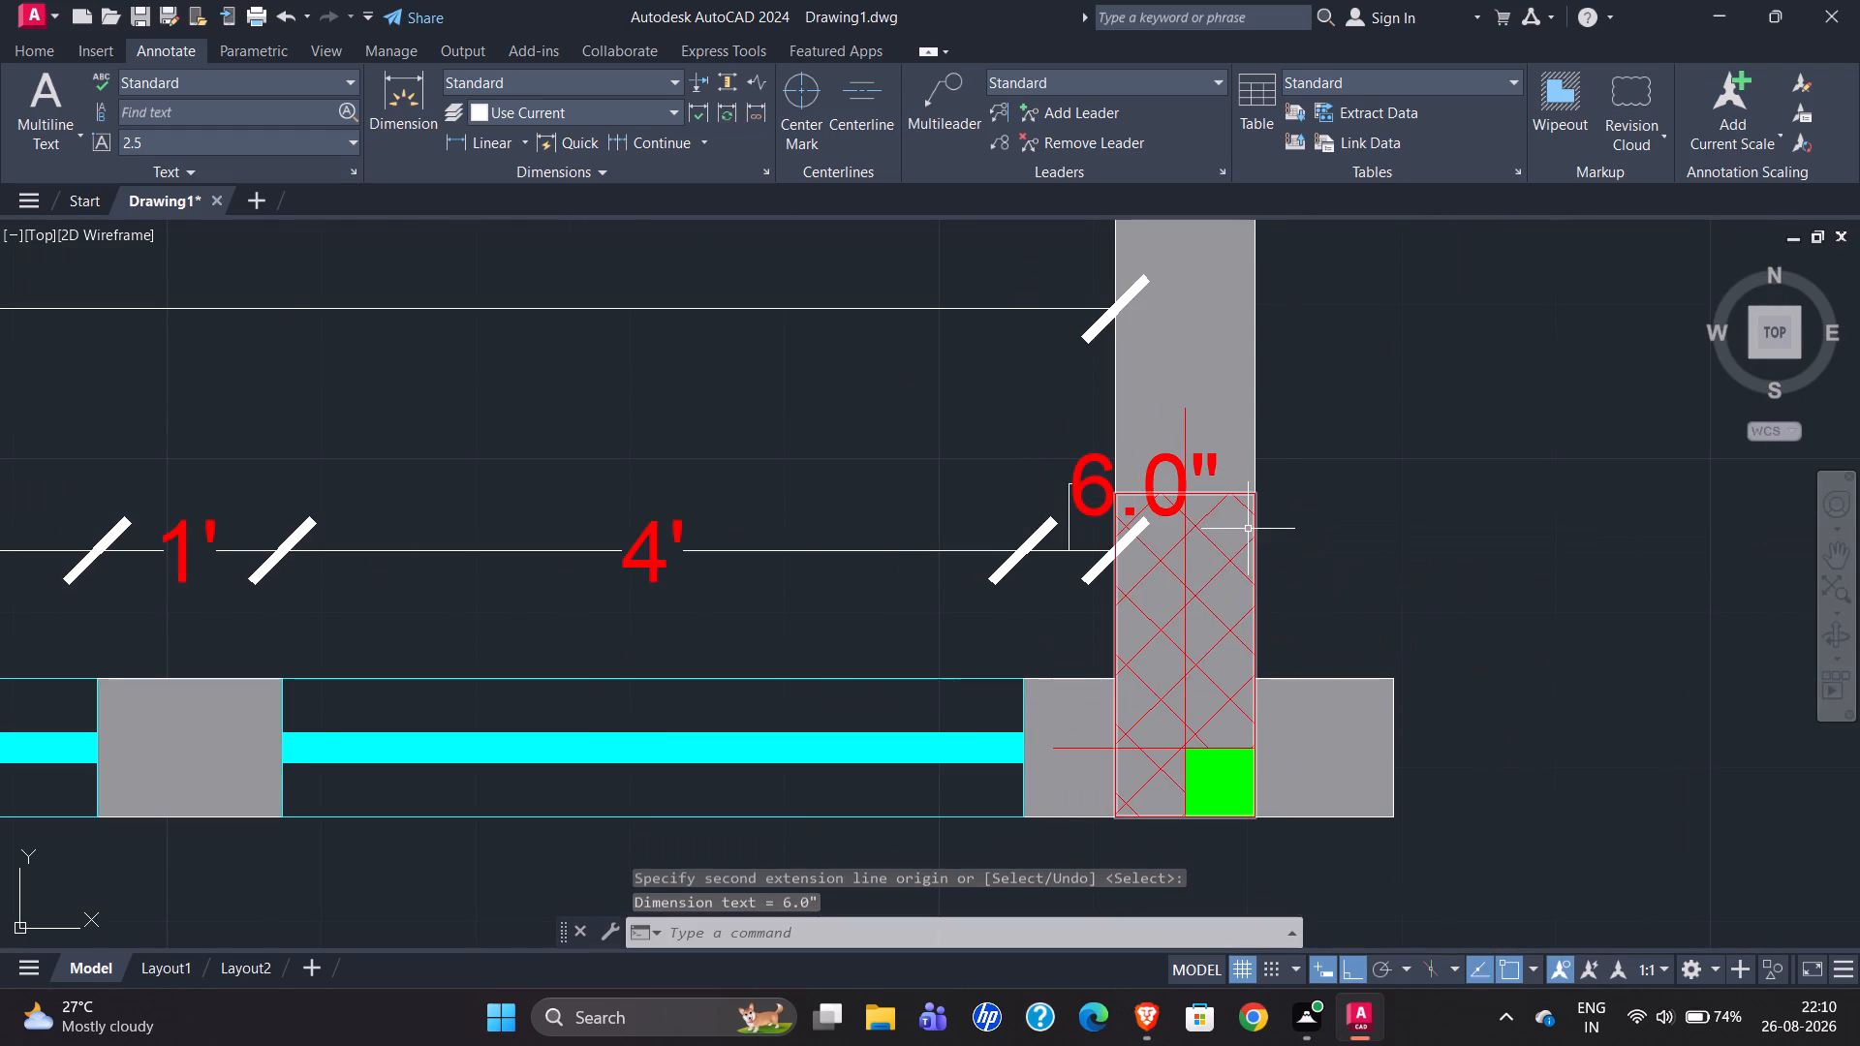
Set the primary units precision of the short end-piece dimension beside the office's bottom-right column to 0'-0".
click(1082, 479)
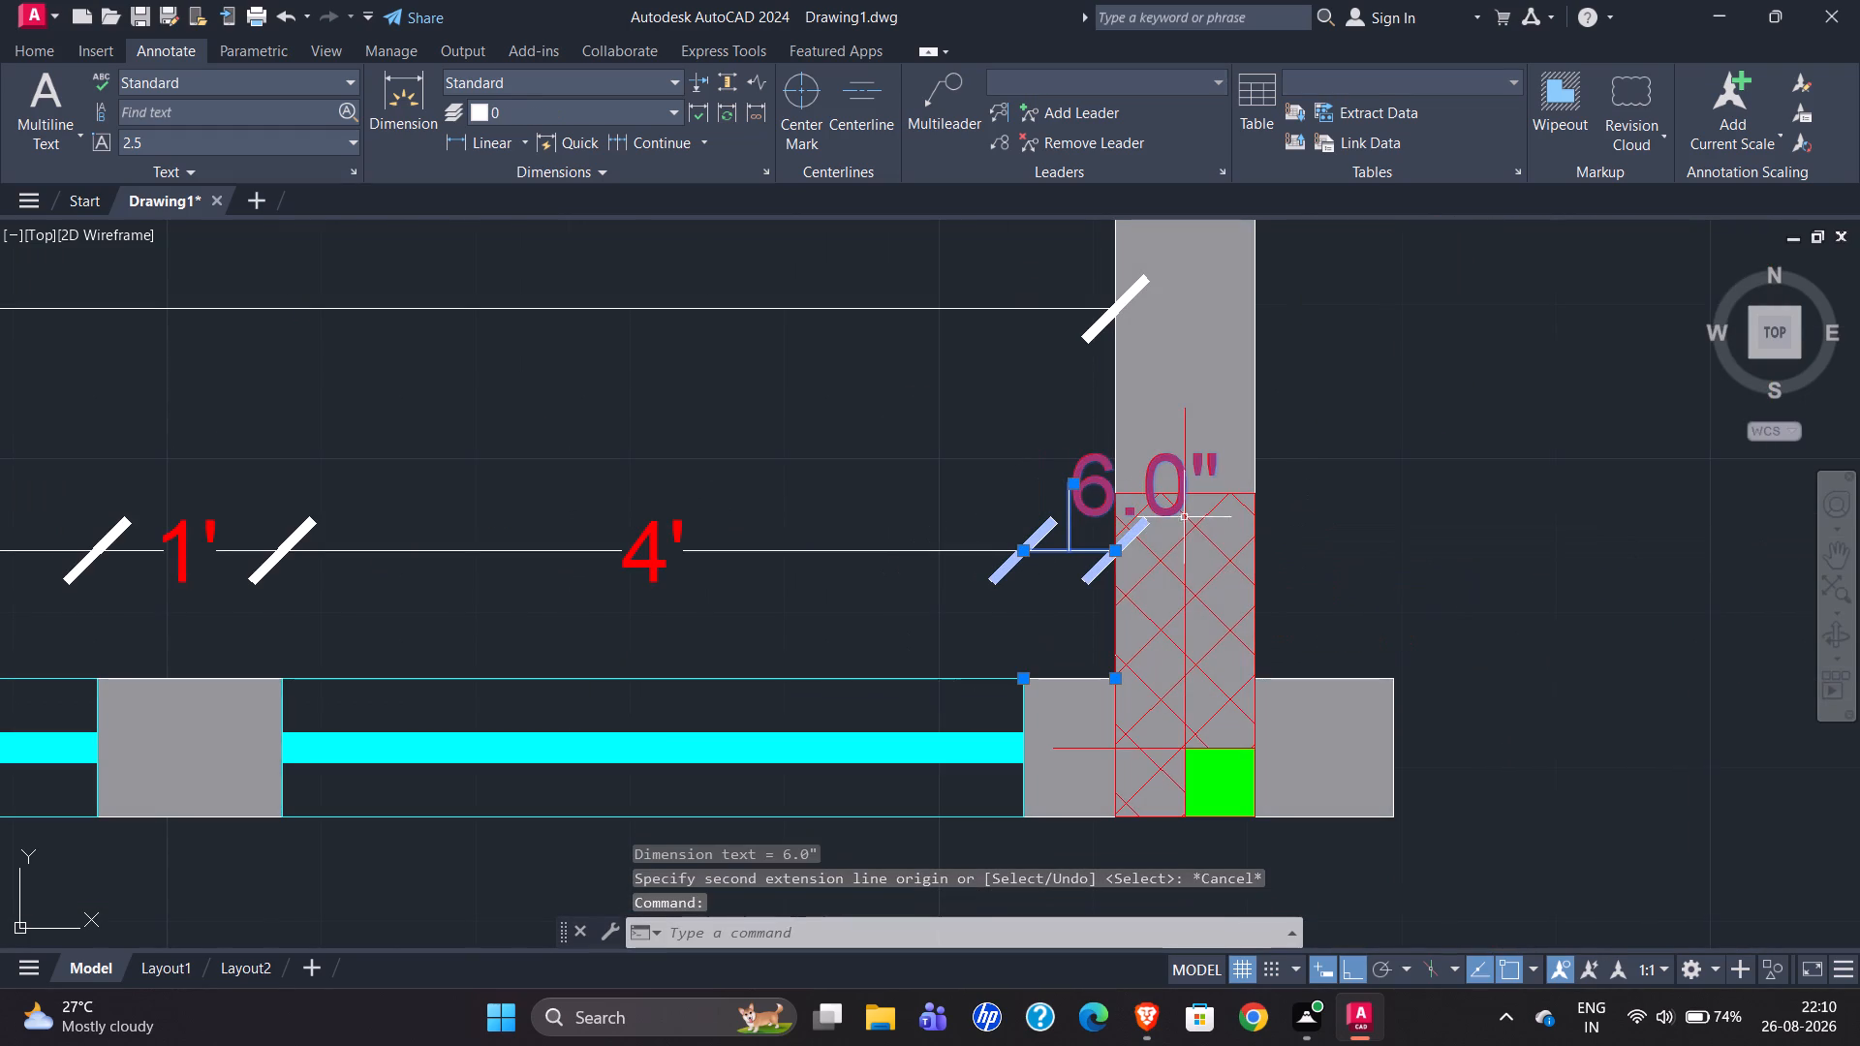
key(ctrl+1)
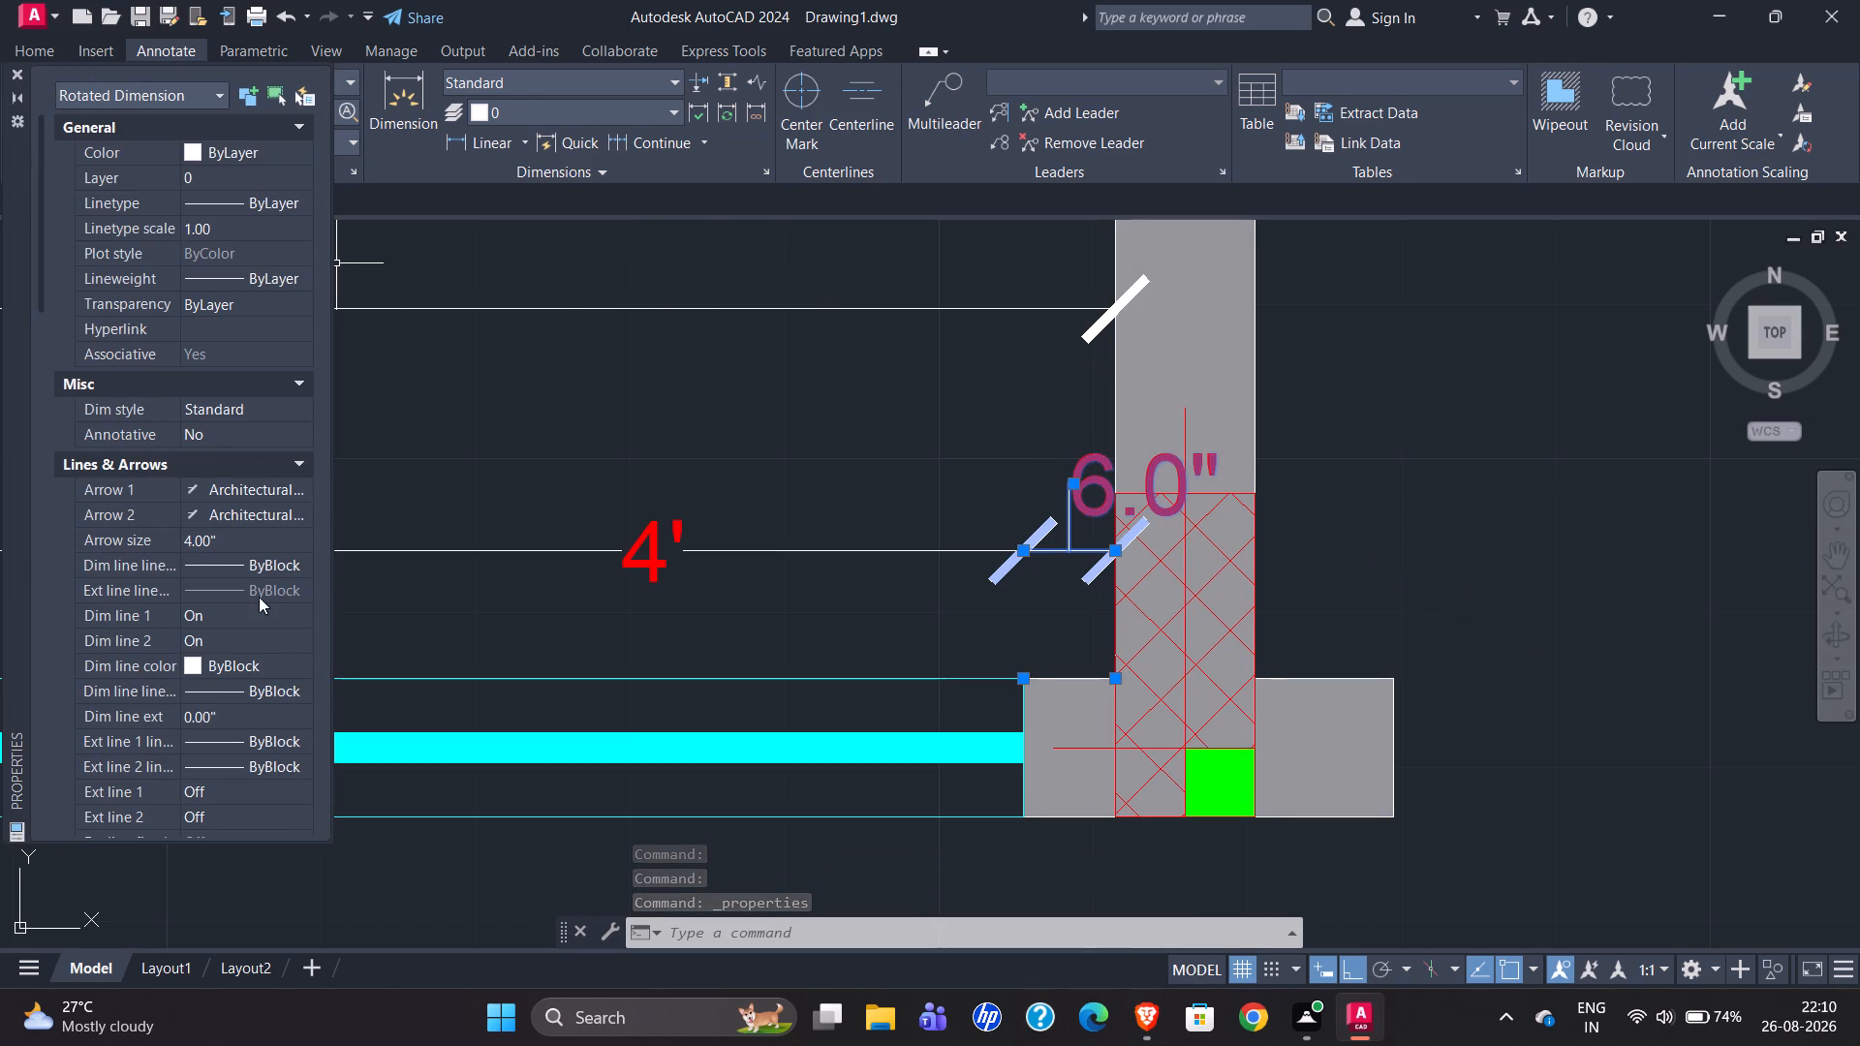
scroll(217, 508, down, 12)
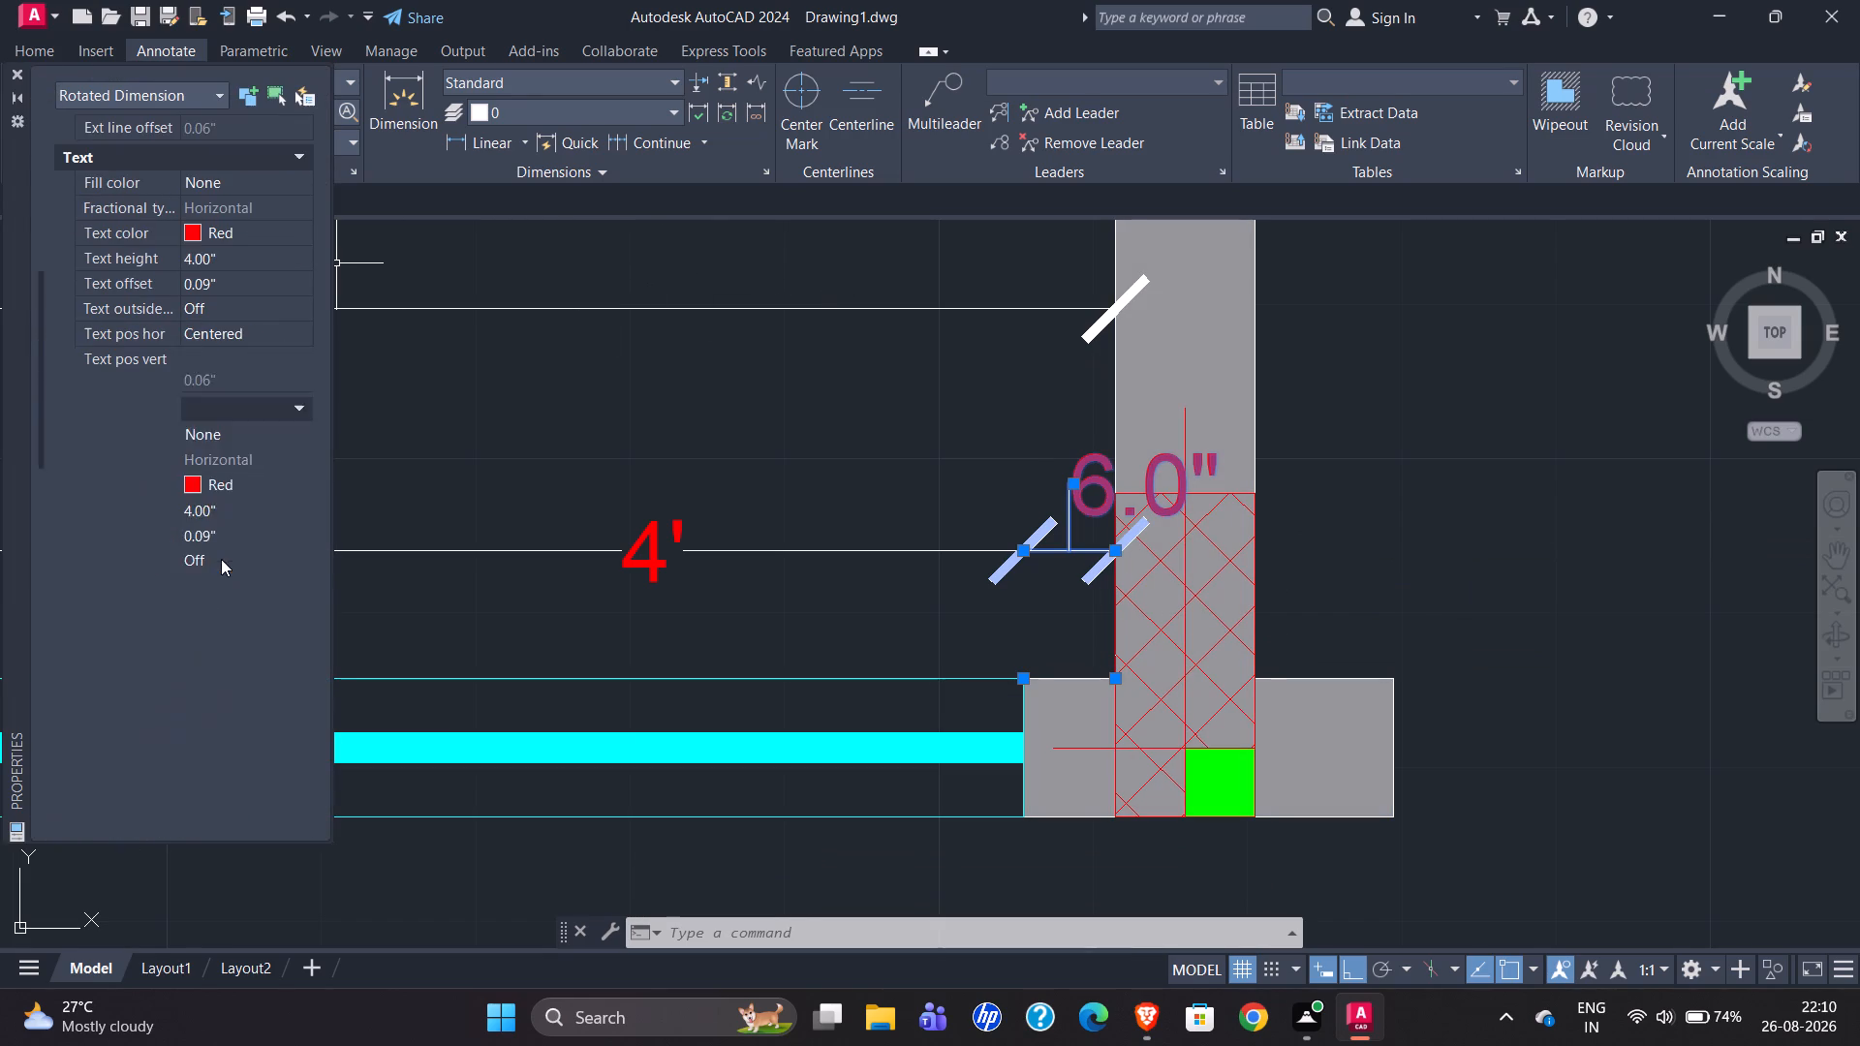
scroll(218, 602, down, 3)
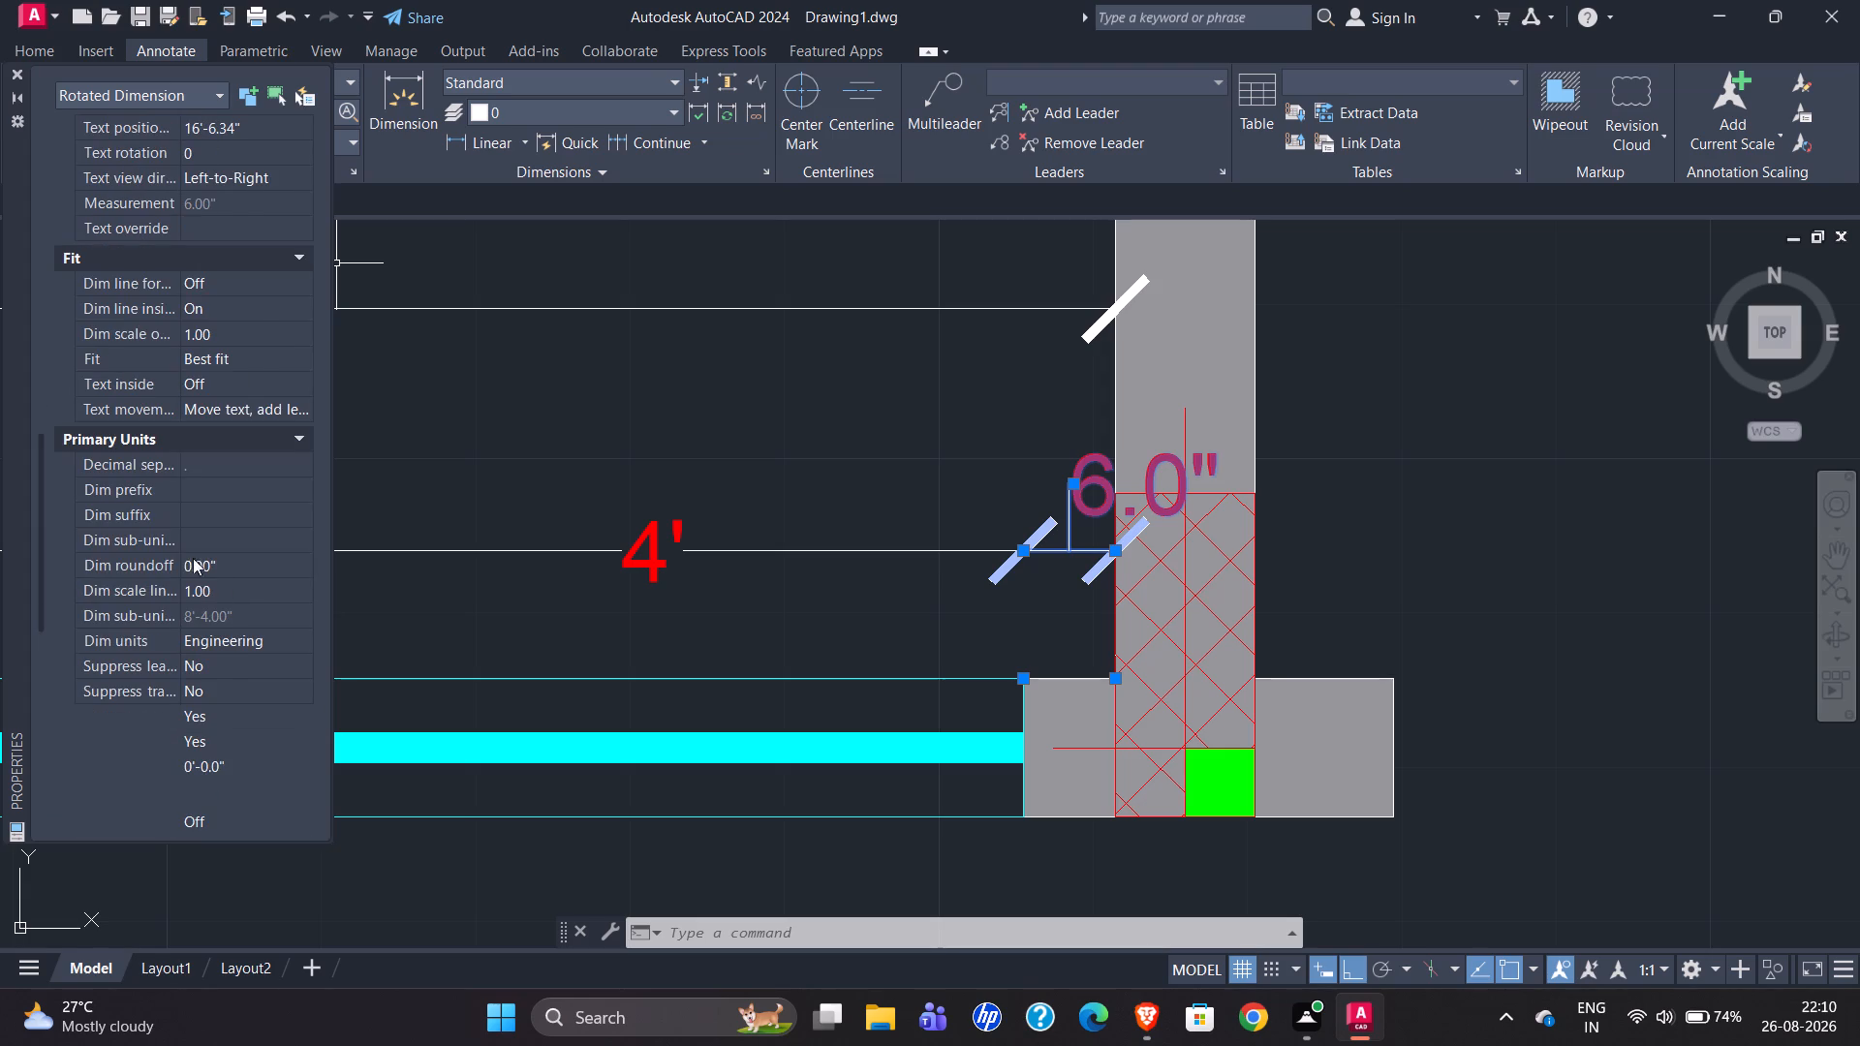
click(223, 560)
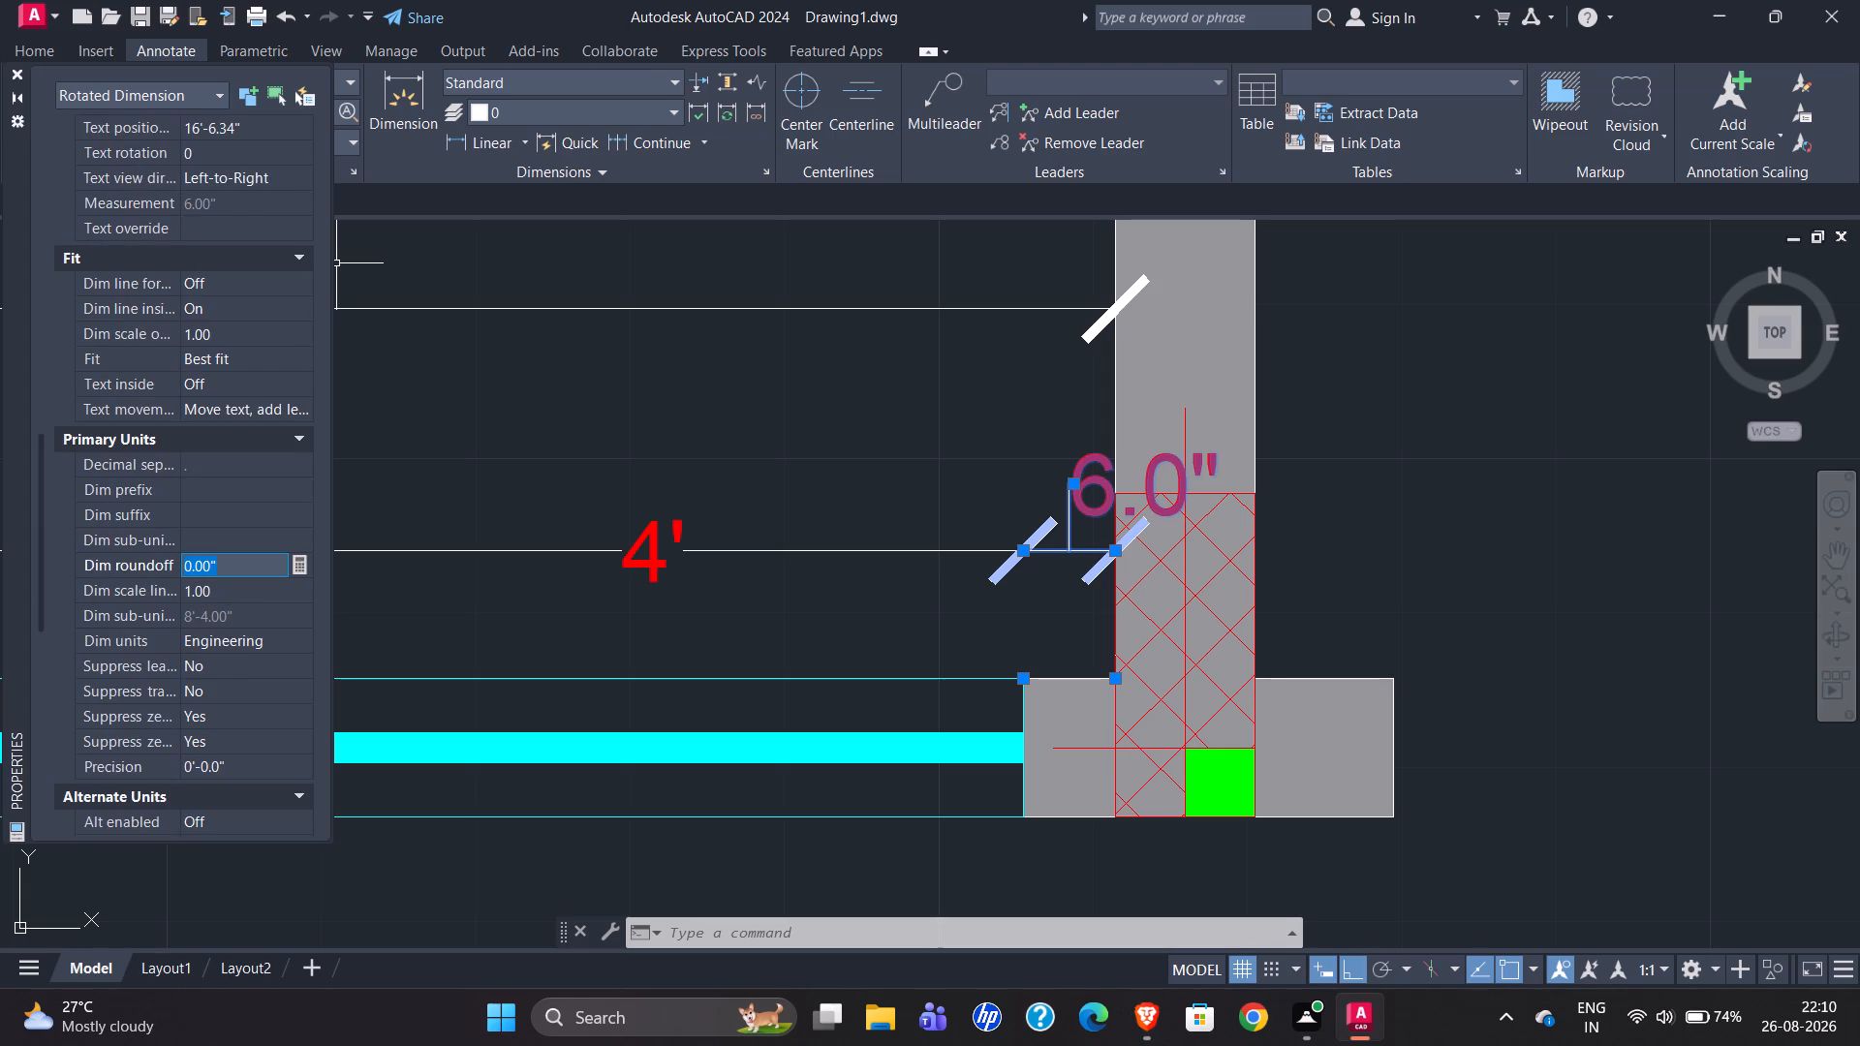
click(244, 616)
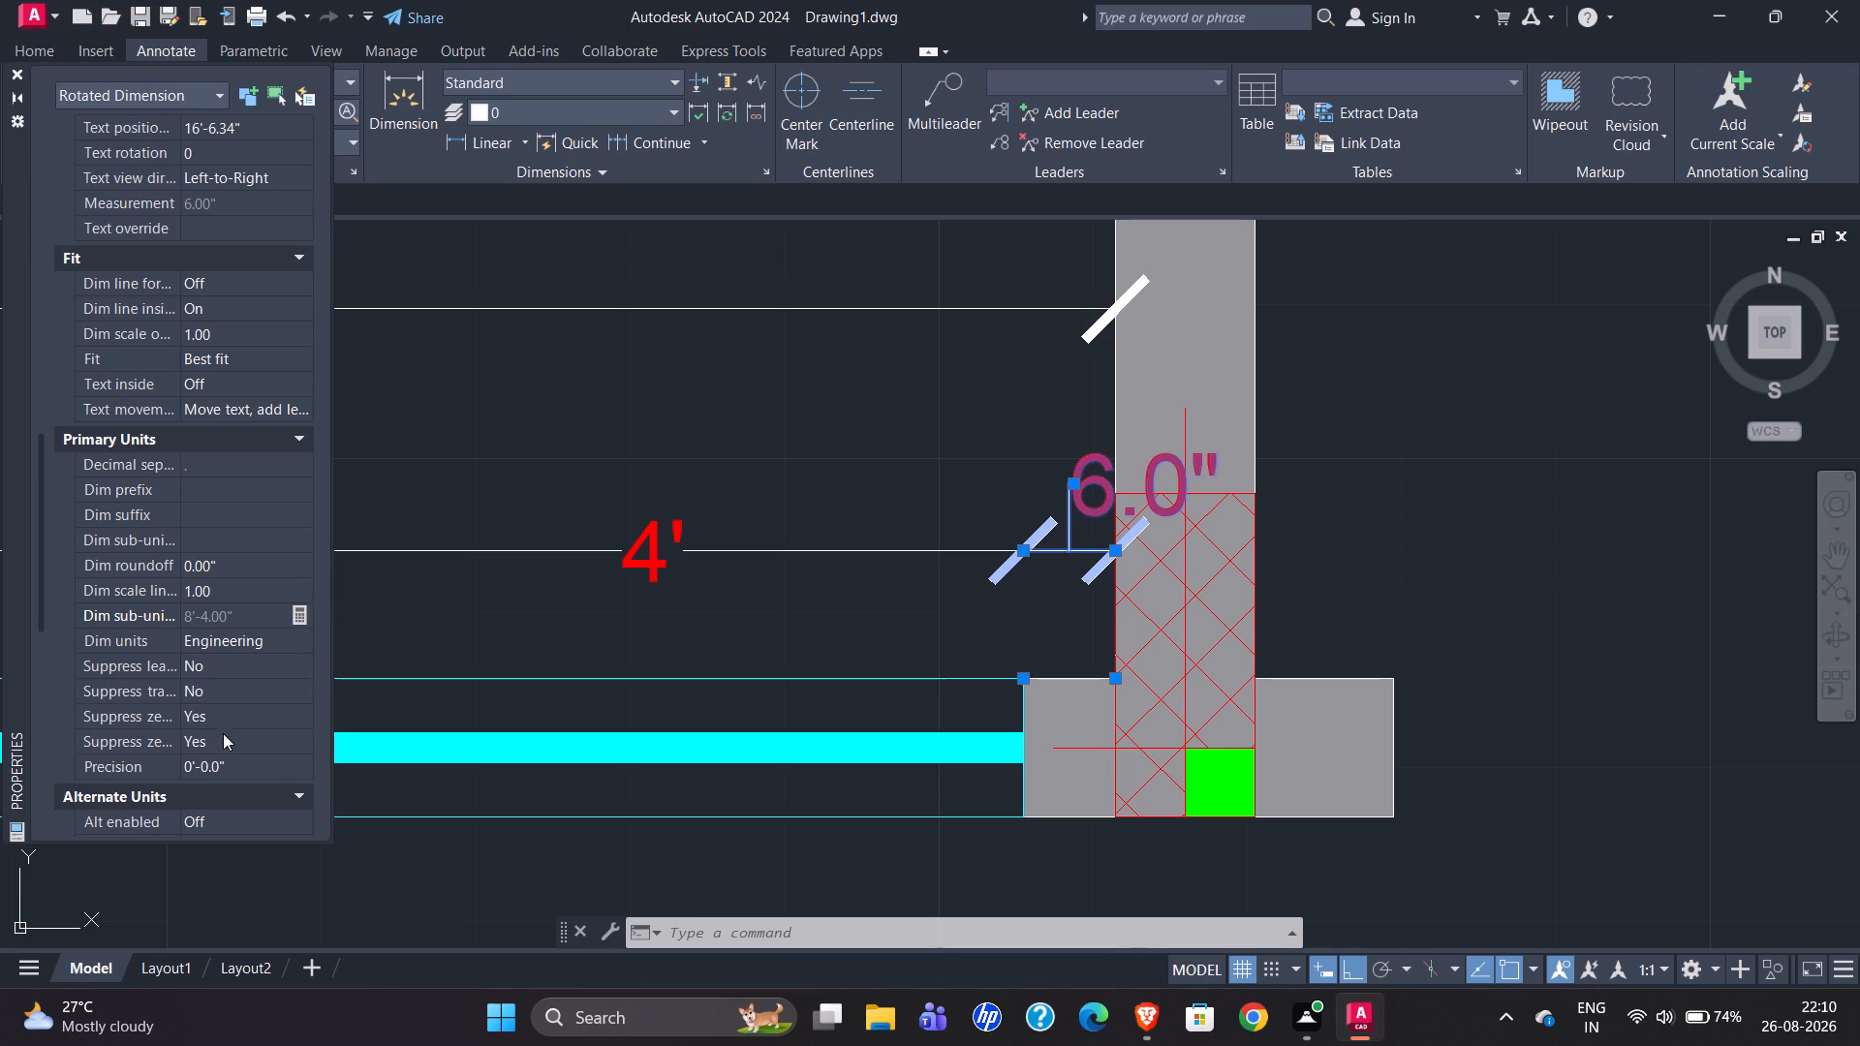
click(243, 768)
click(246, 768)
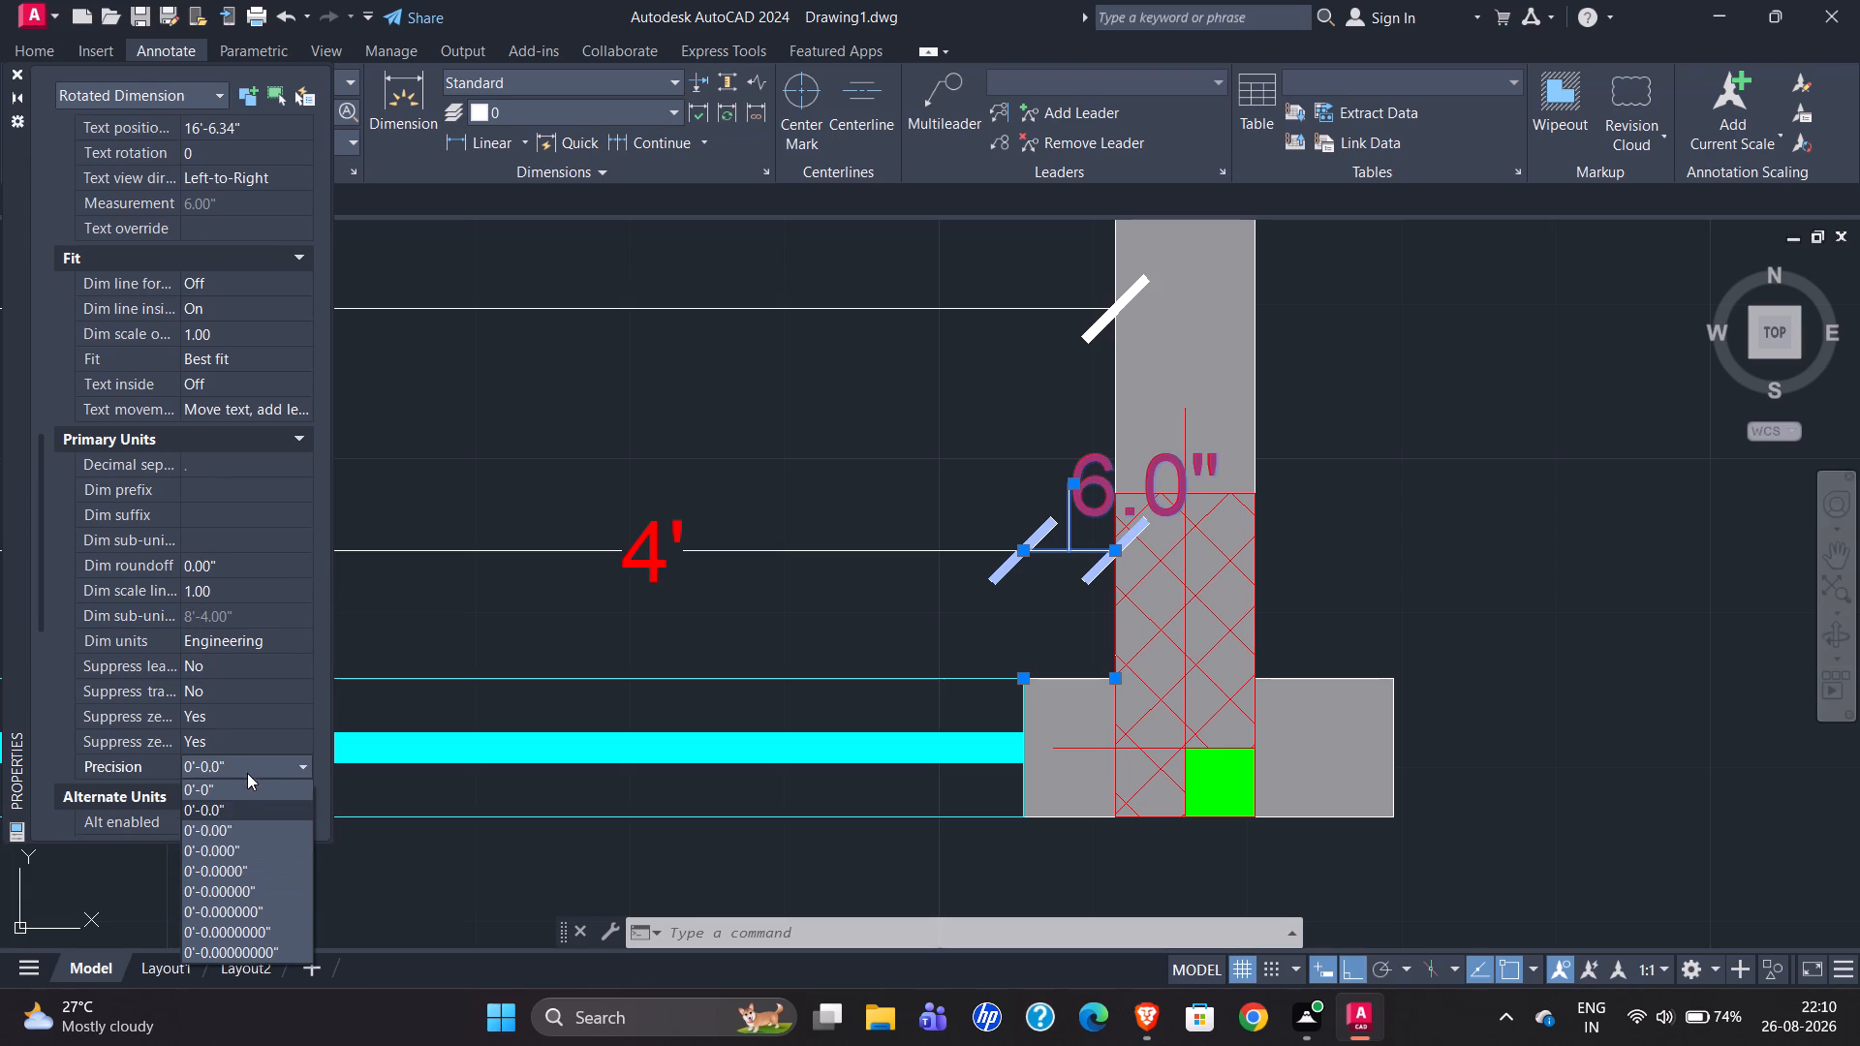
click(245, 789)
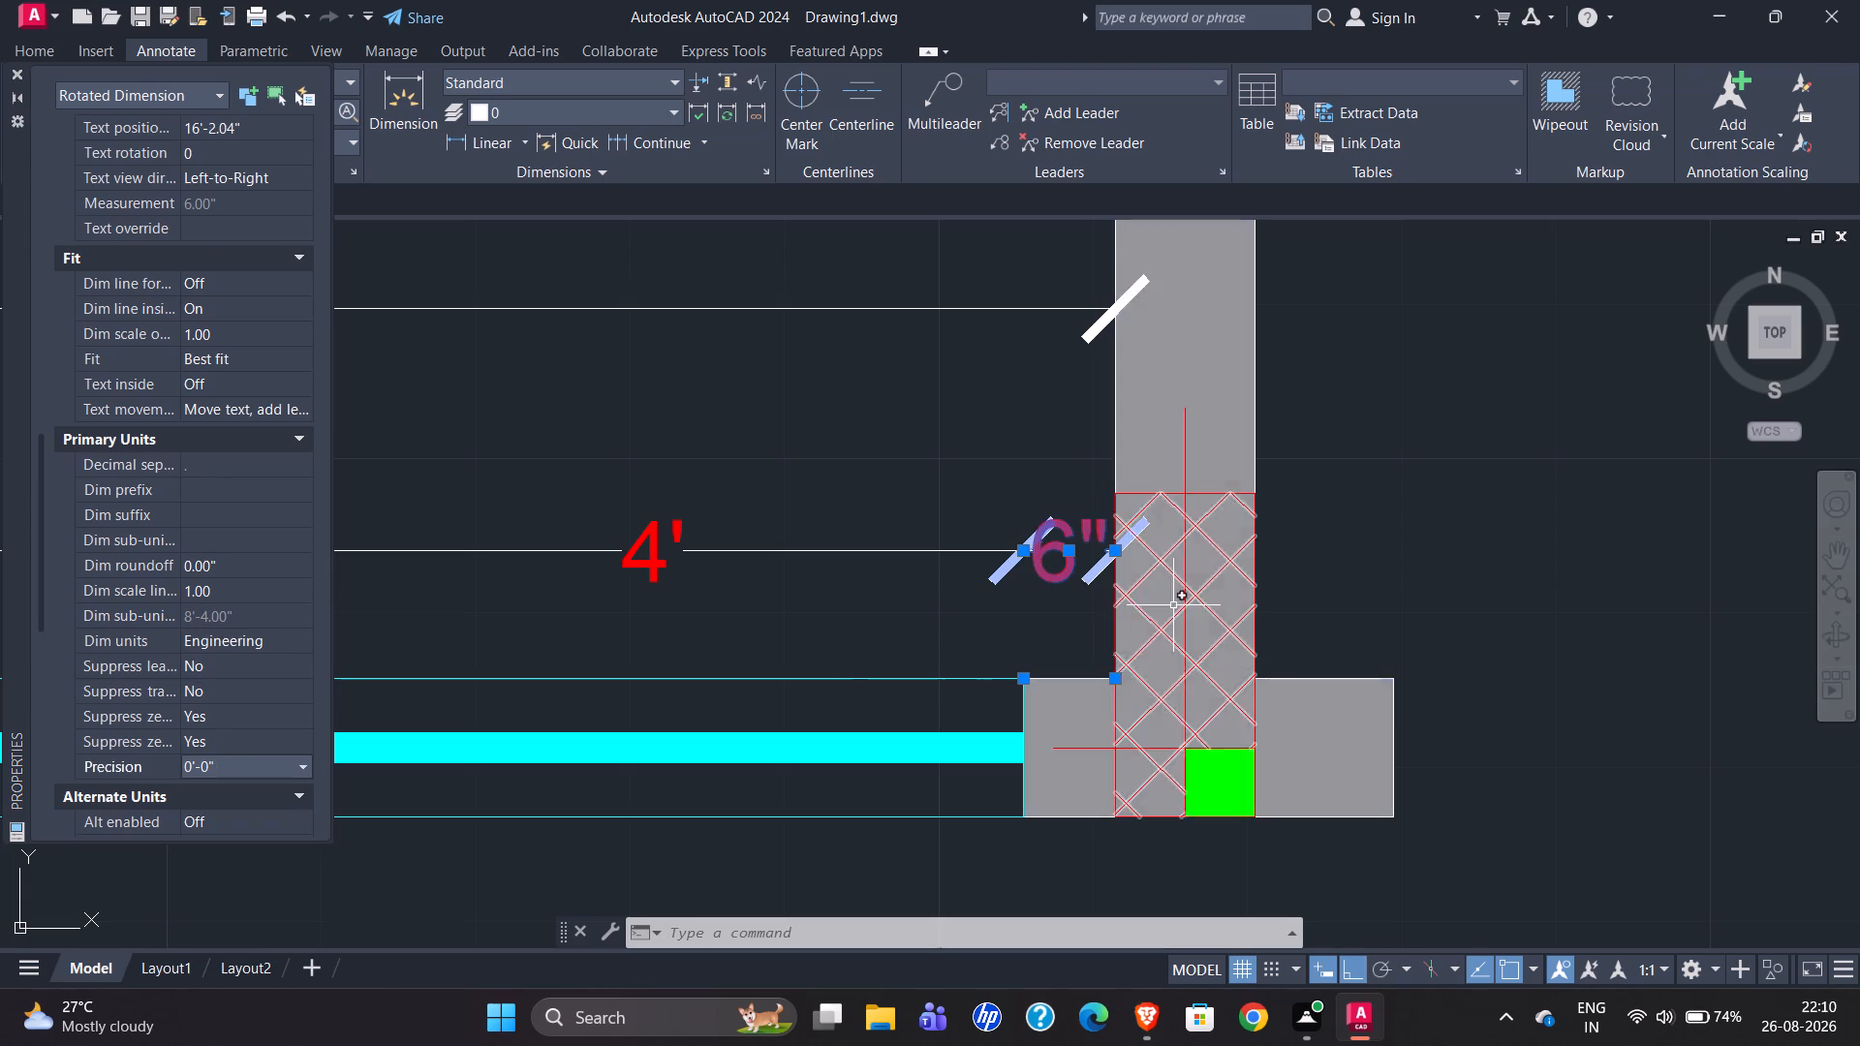
key(Escape)
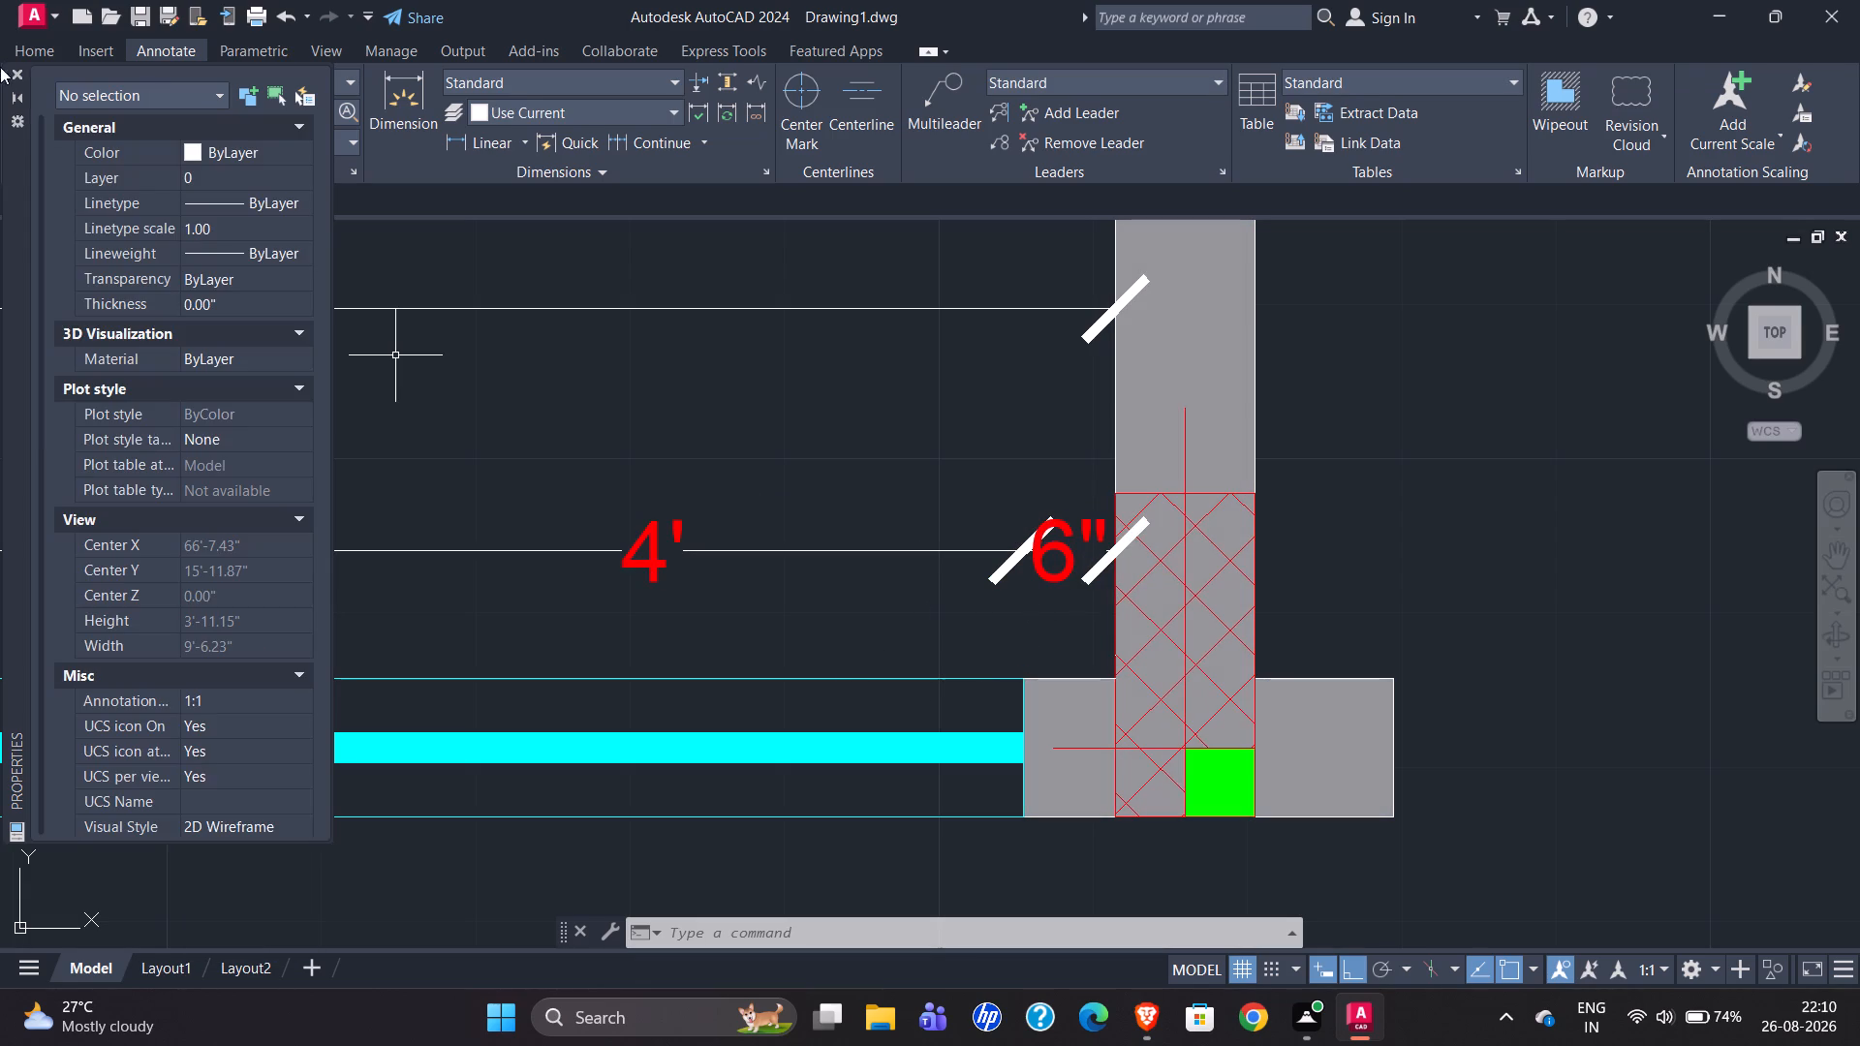
click(16, 74)
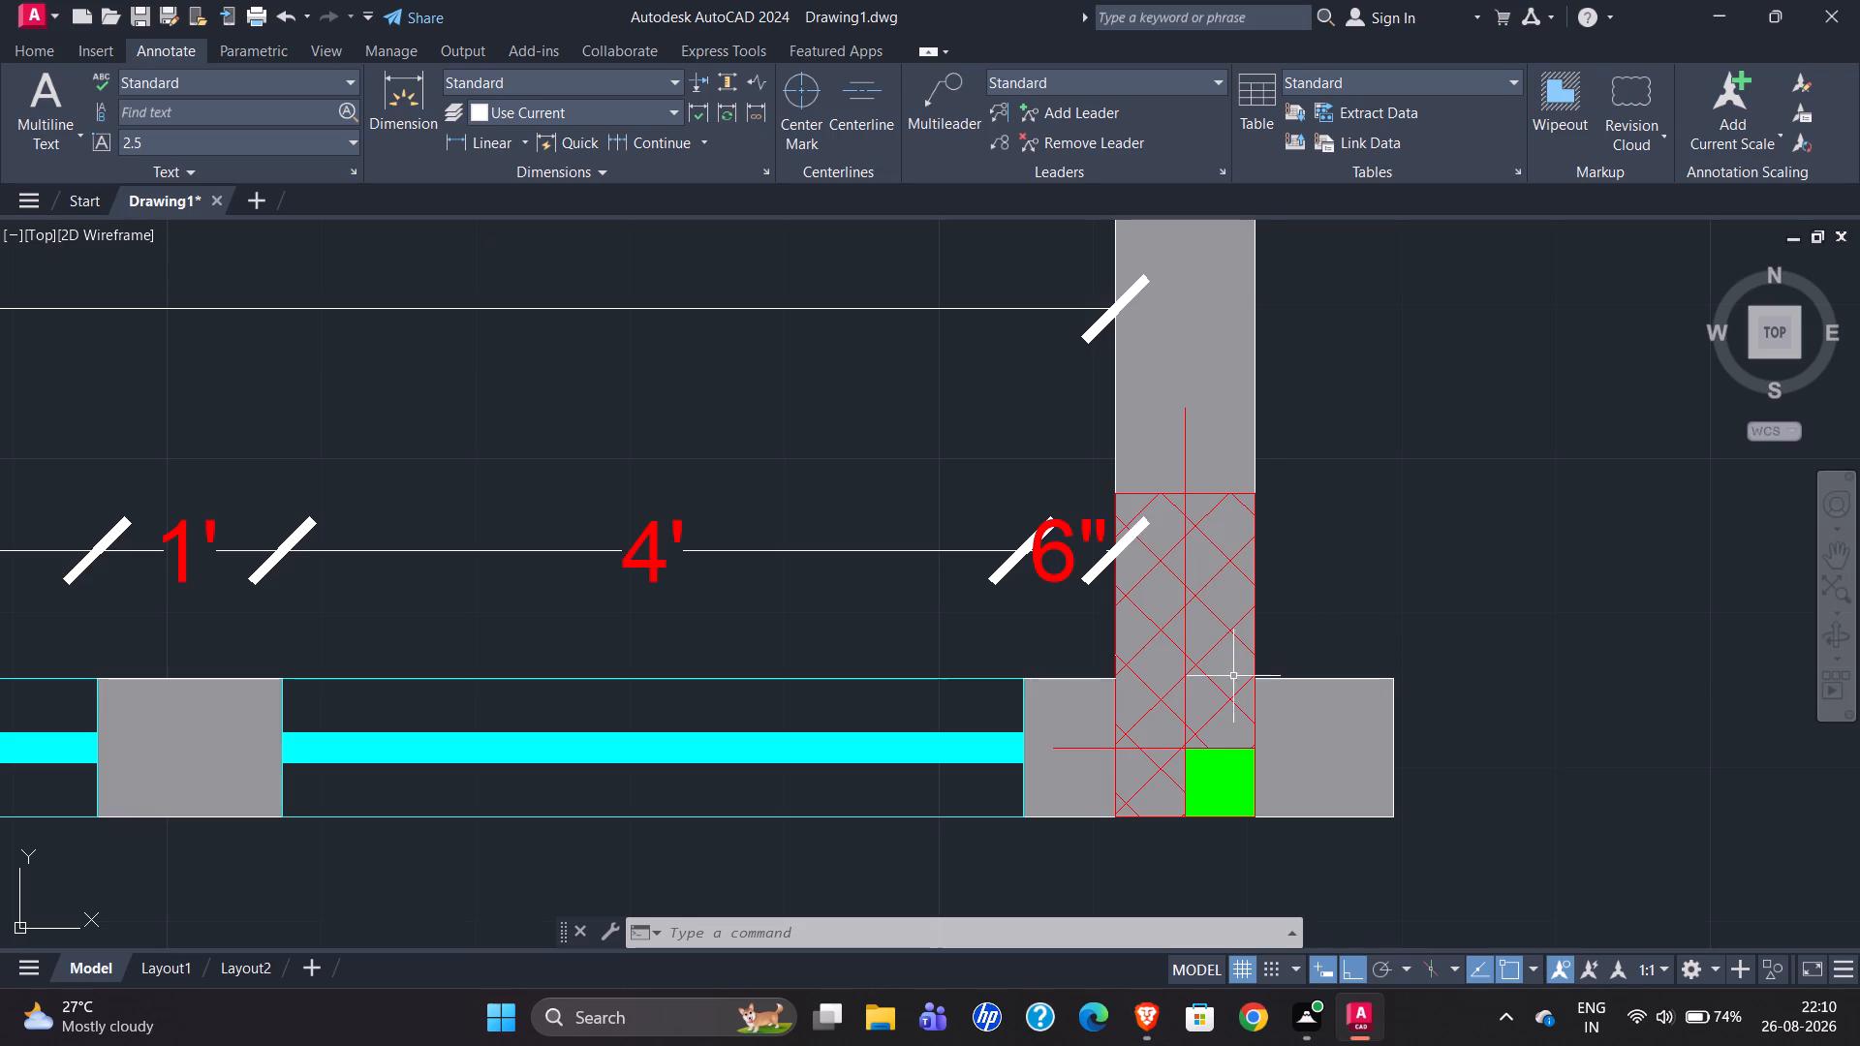
scroll(1218, 585, down, 2)
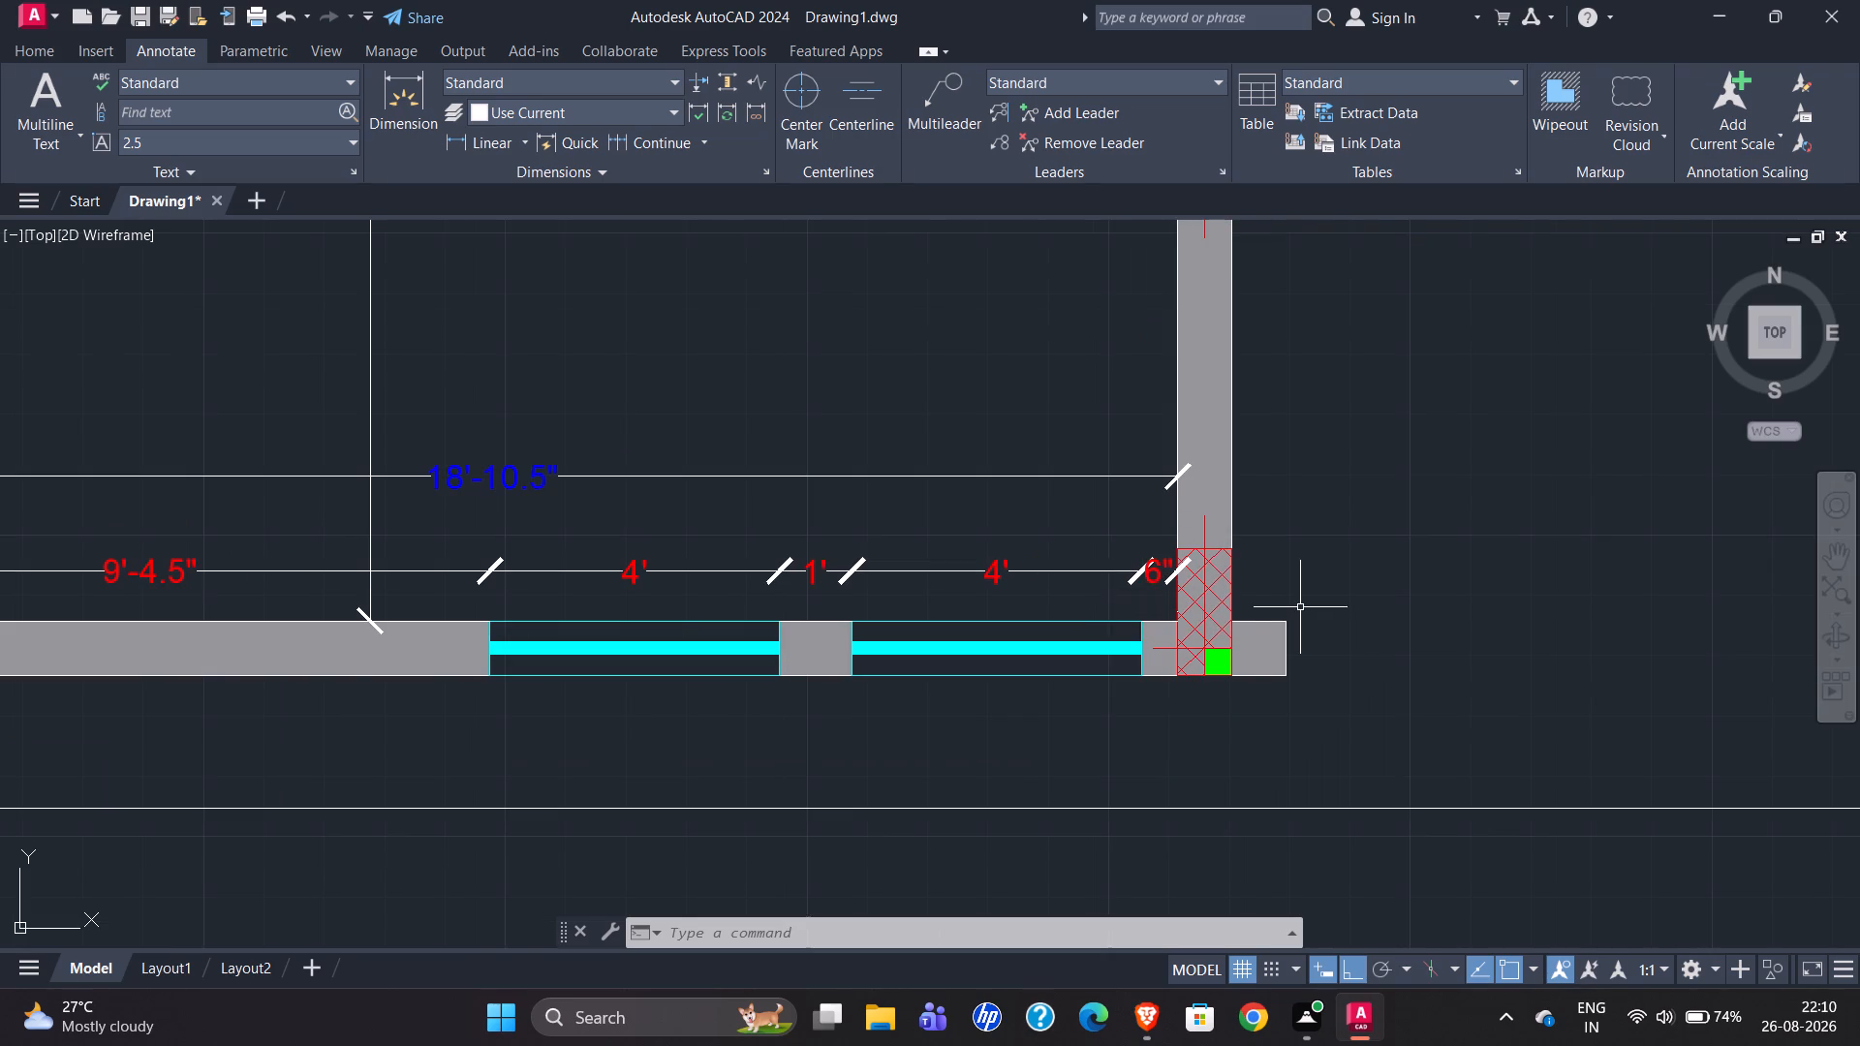
scroll(1301, 606, down, 1)
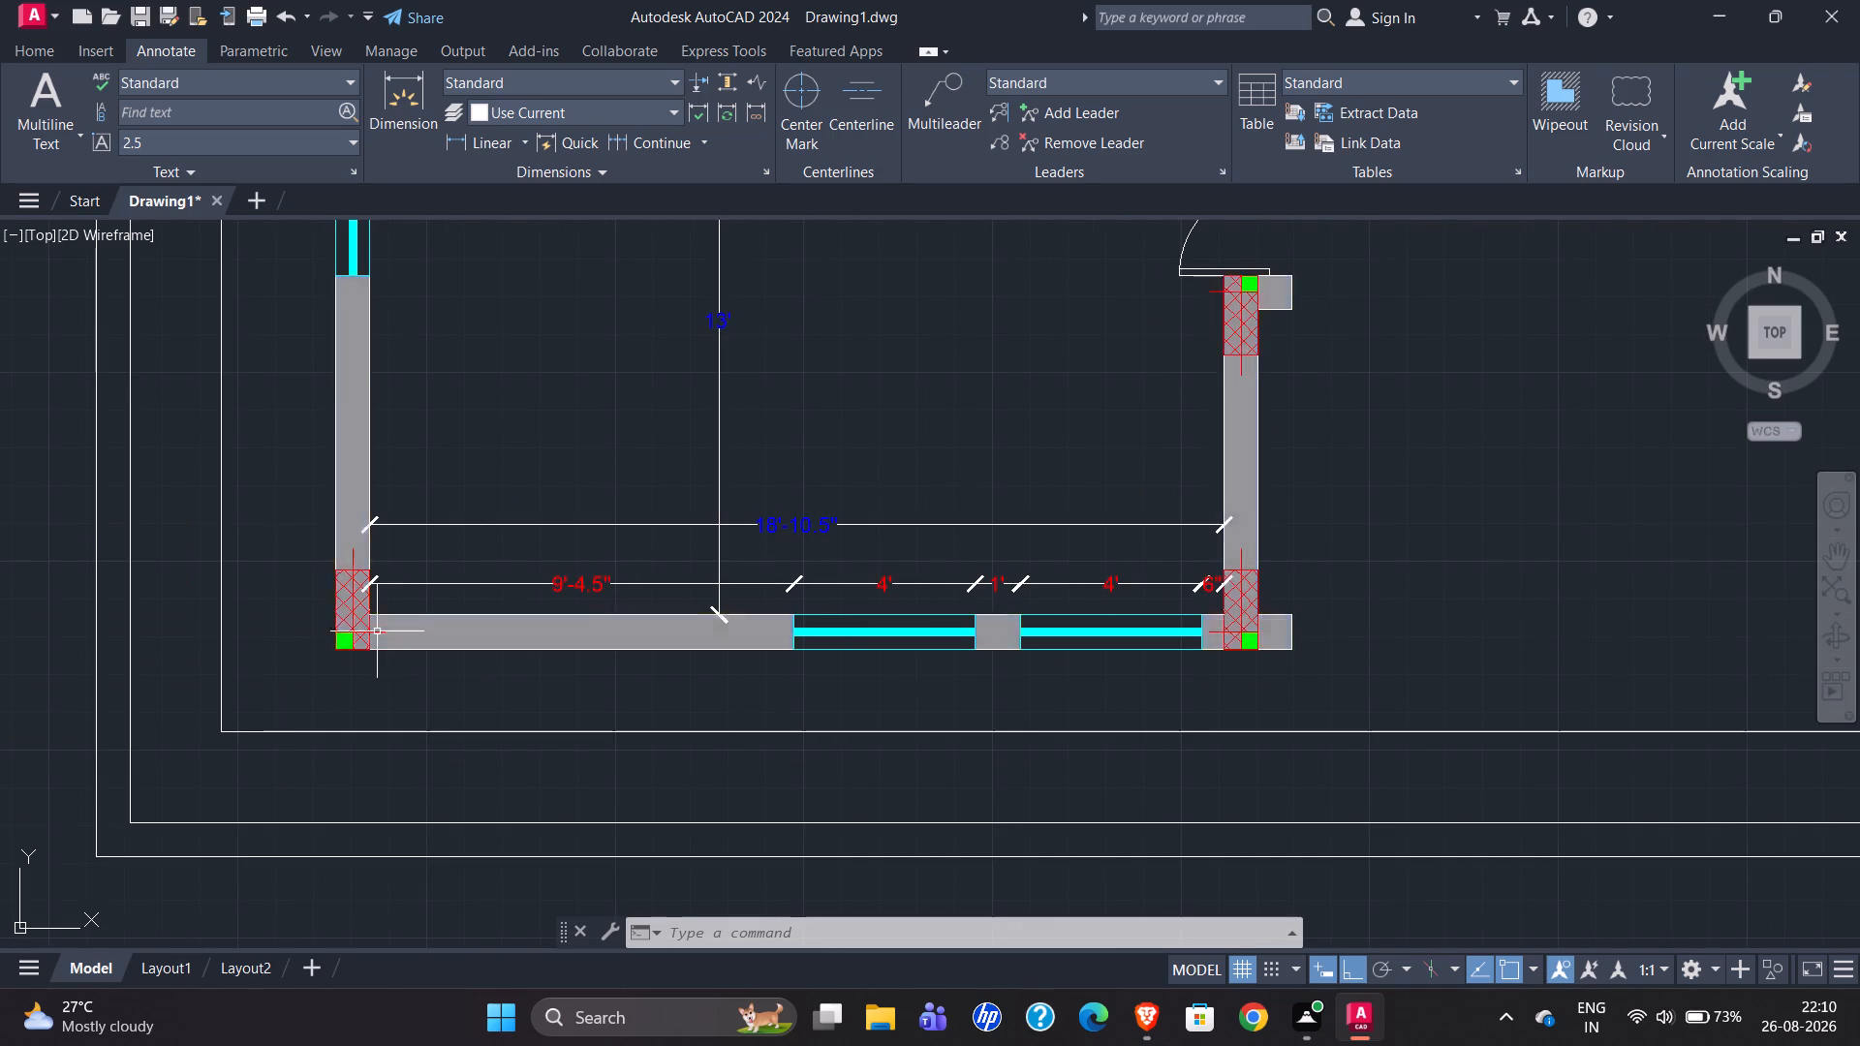
Examine the reference plan's dimensions along the office room's east wall below the entrance, comparing them with the redrawn plan.
scroll(1223, 602, up, 2)
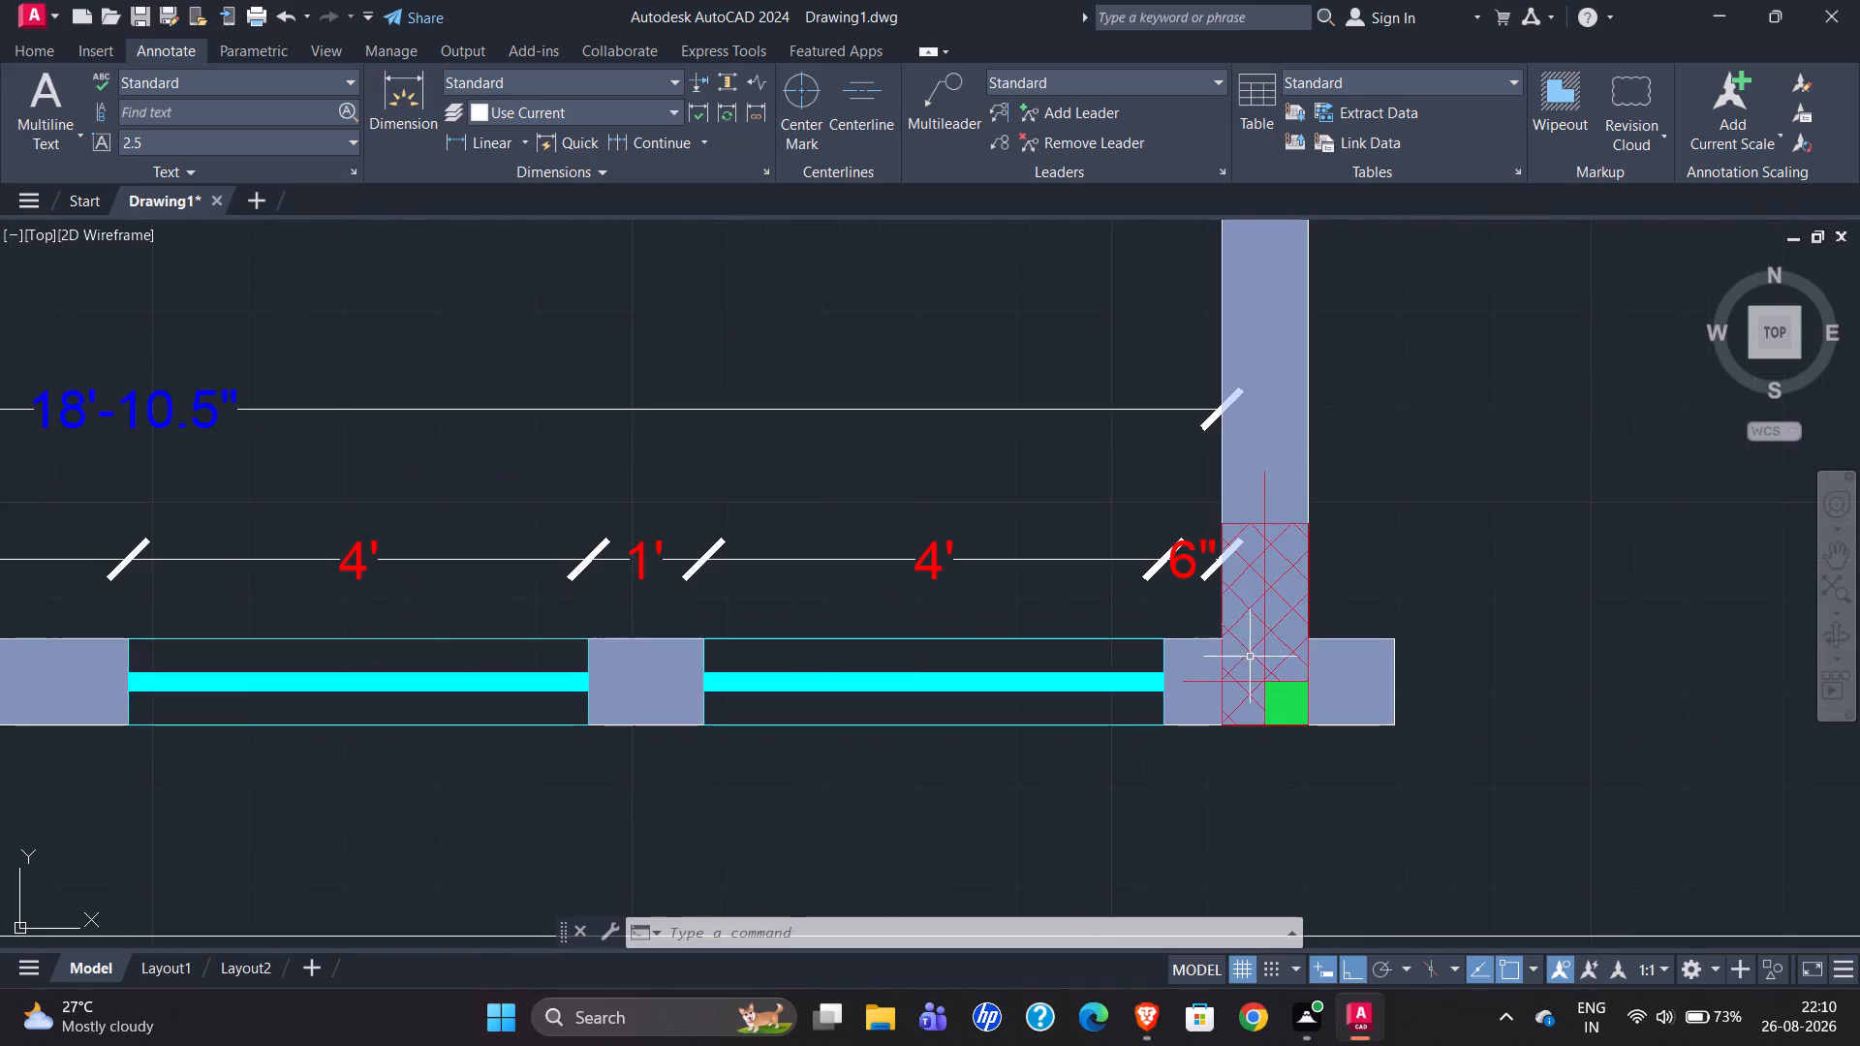
scroll(1145, 447, down, 3)
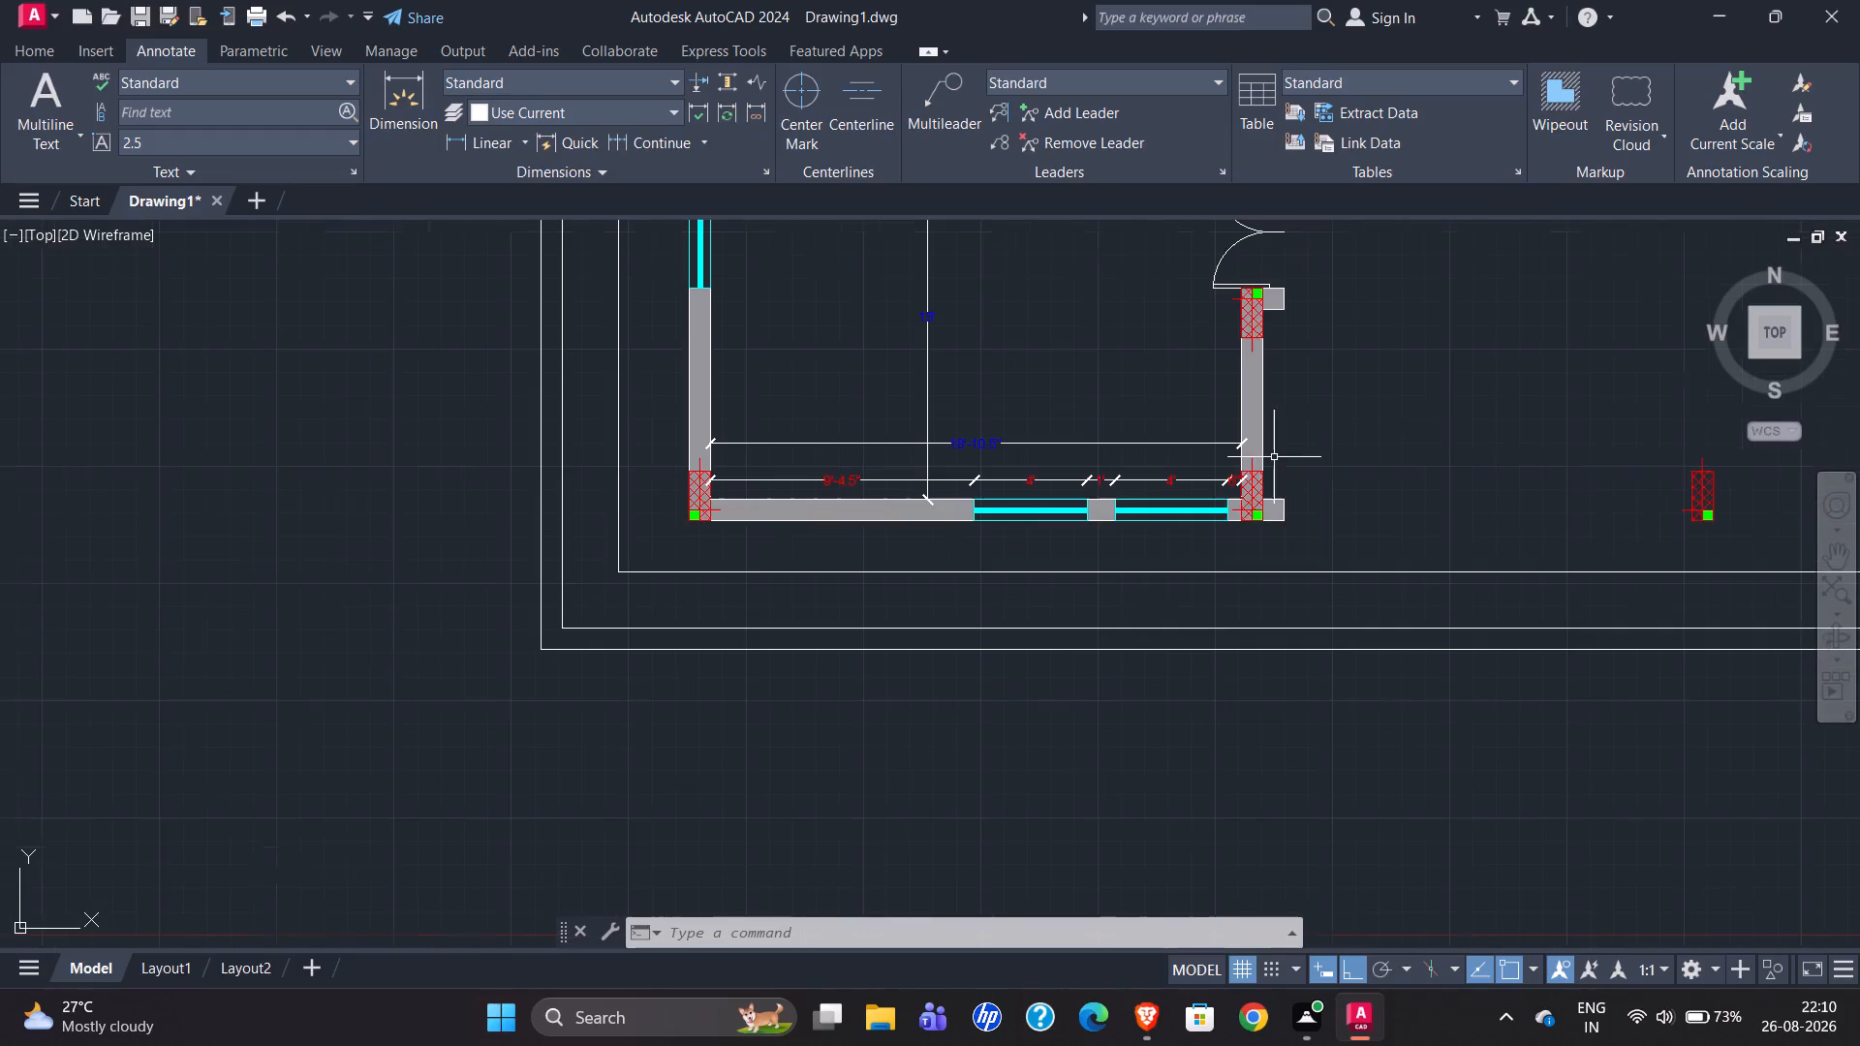
scroll(1172, 553, down, 2)
scroll(578, 542, down, 2)
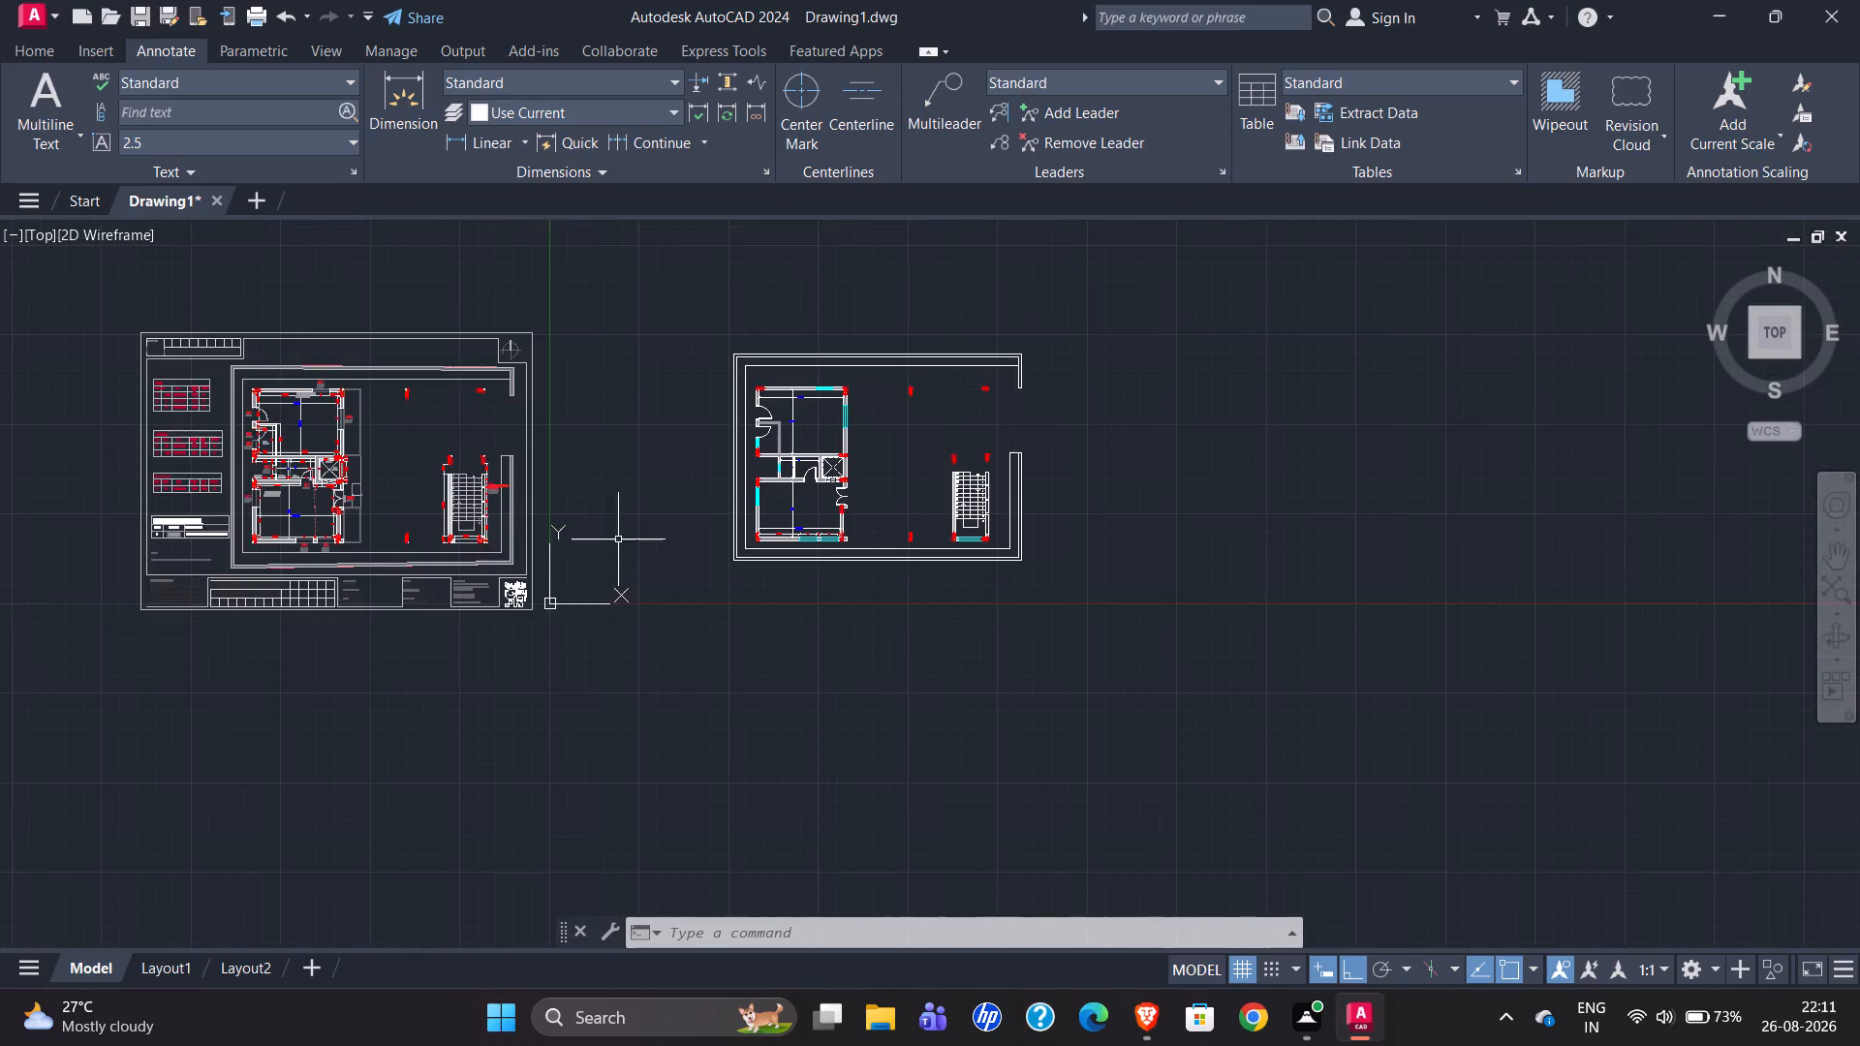
scroll(249, 532, up, 4)
scroll(644, 586, up, 2)
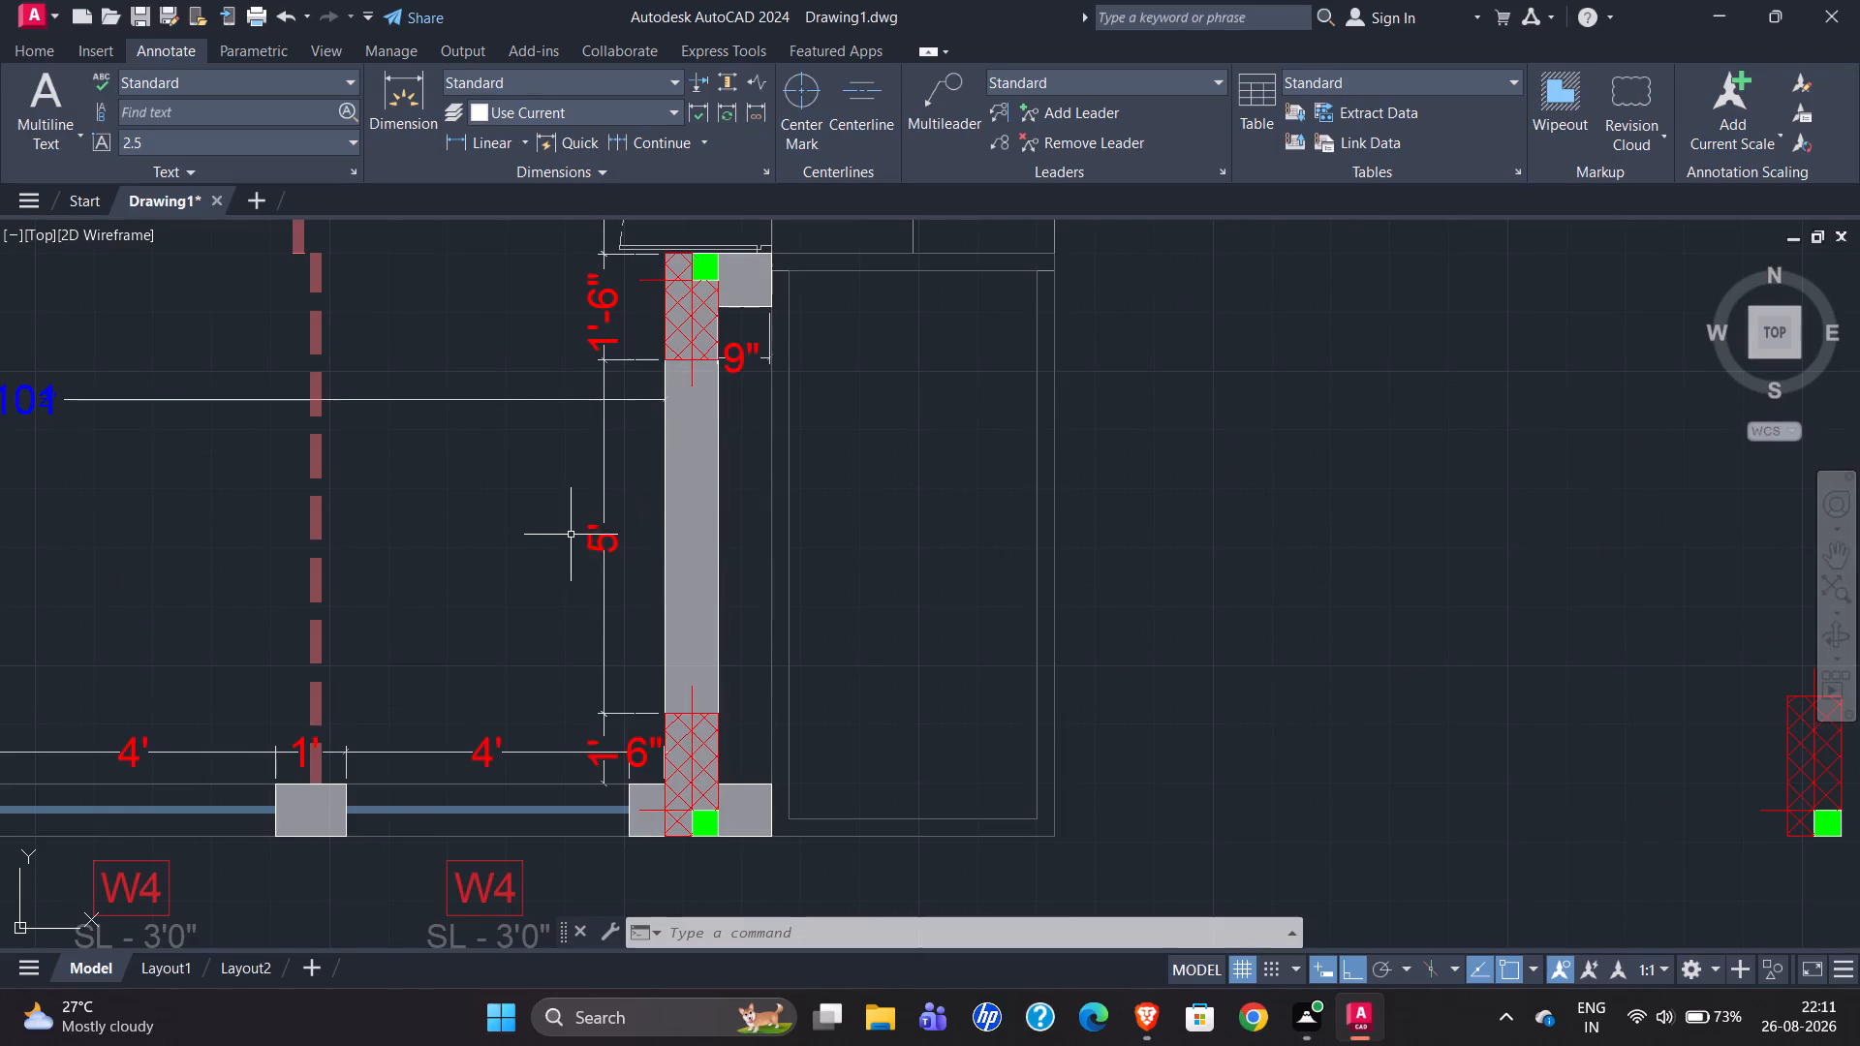
scroll(490, 566, down, 3)
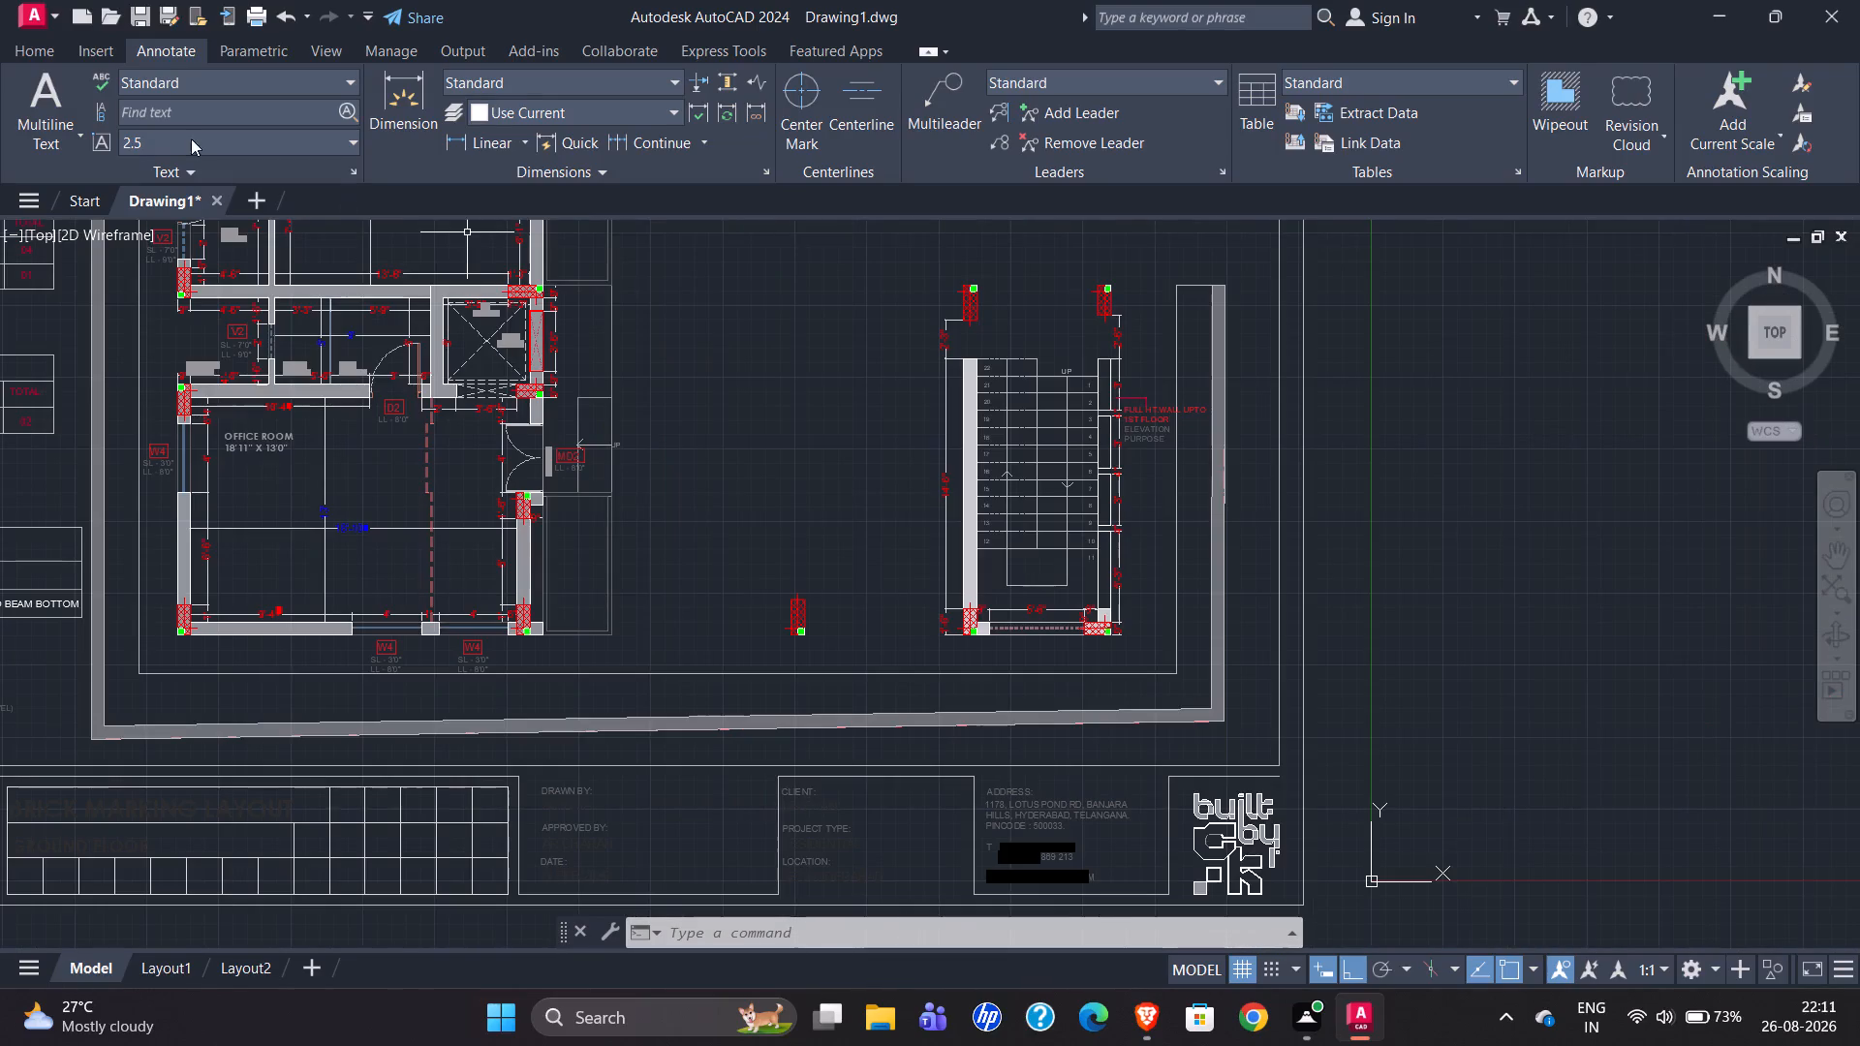
Add a vertical dimension in the redrawn office room from the south wall's inner face to the top of the south-east column, placed inside the room.
click(424, 120)
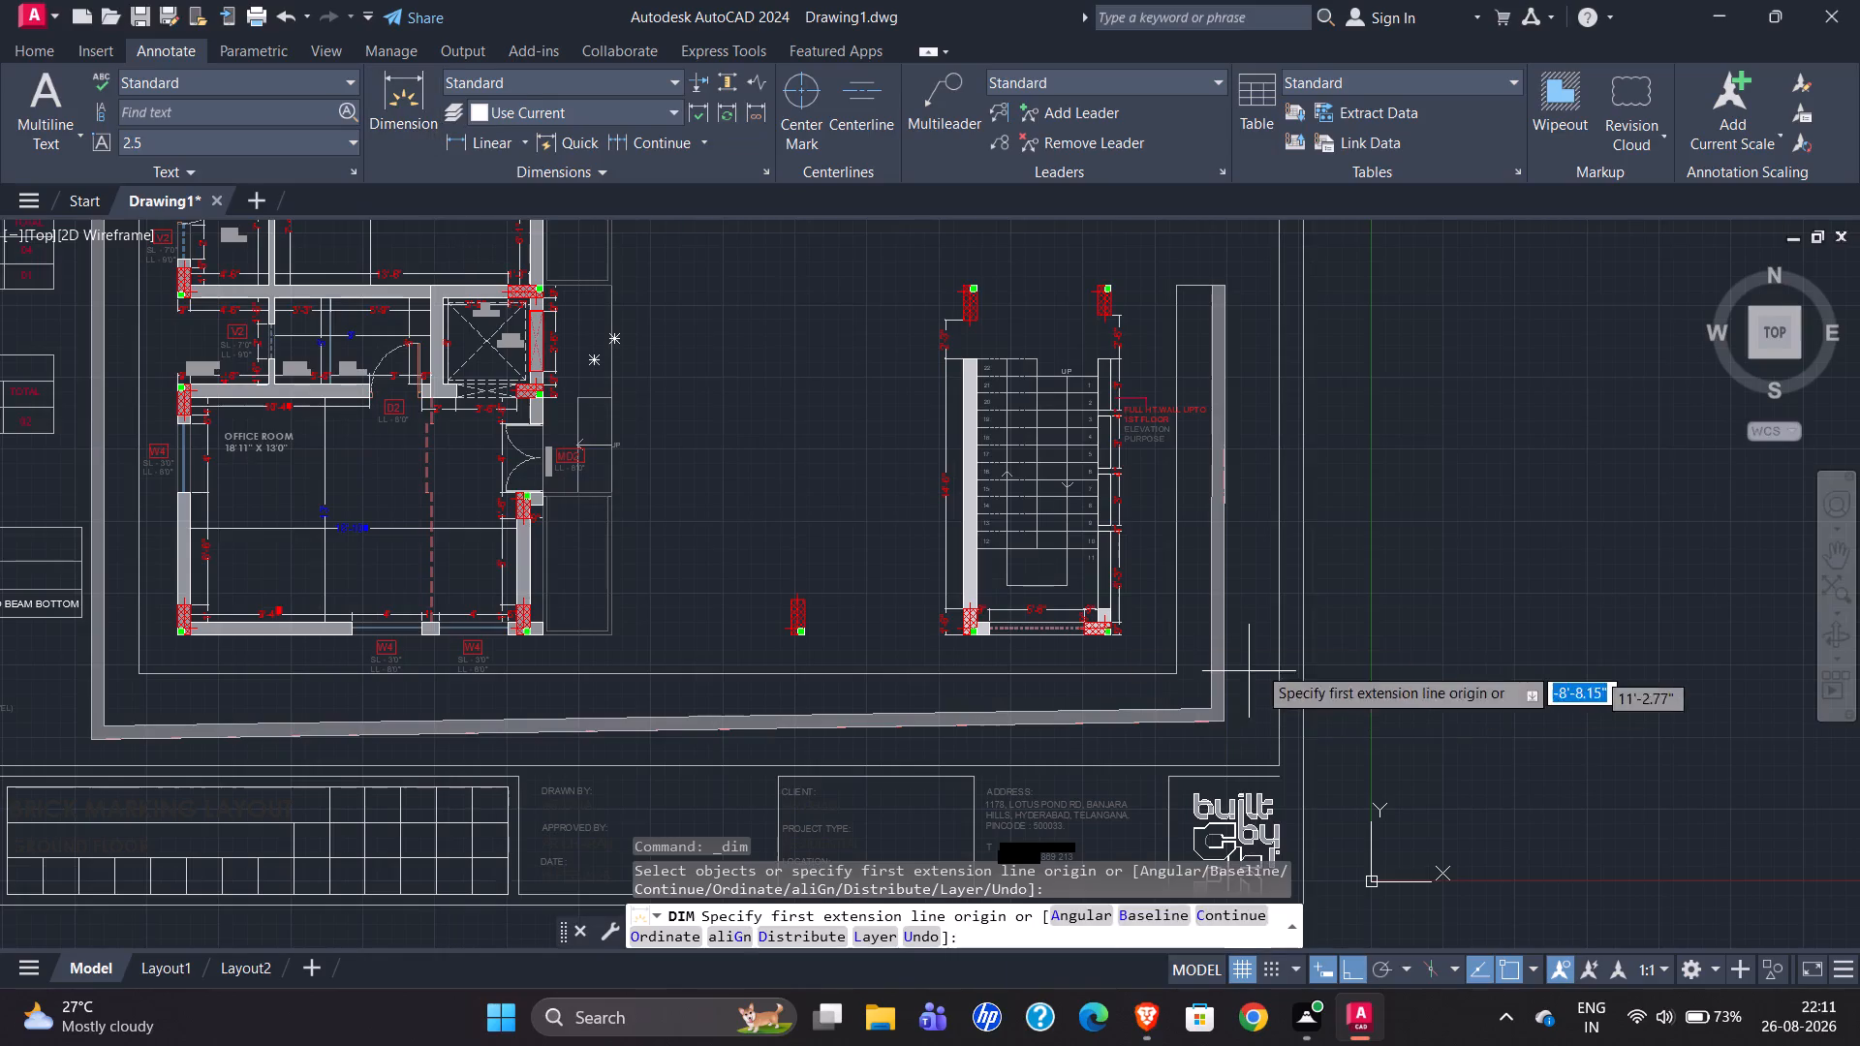
scroll(562, 562, down, 3)
scroll(1174, 594, up, 4)
scroll(832, 554, down, 1)
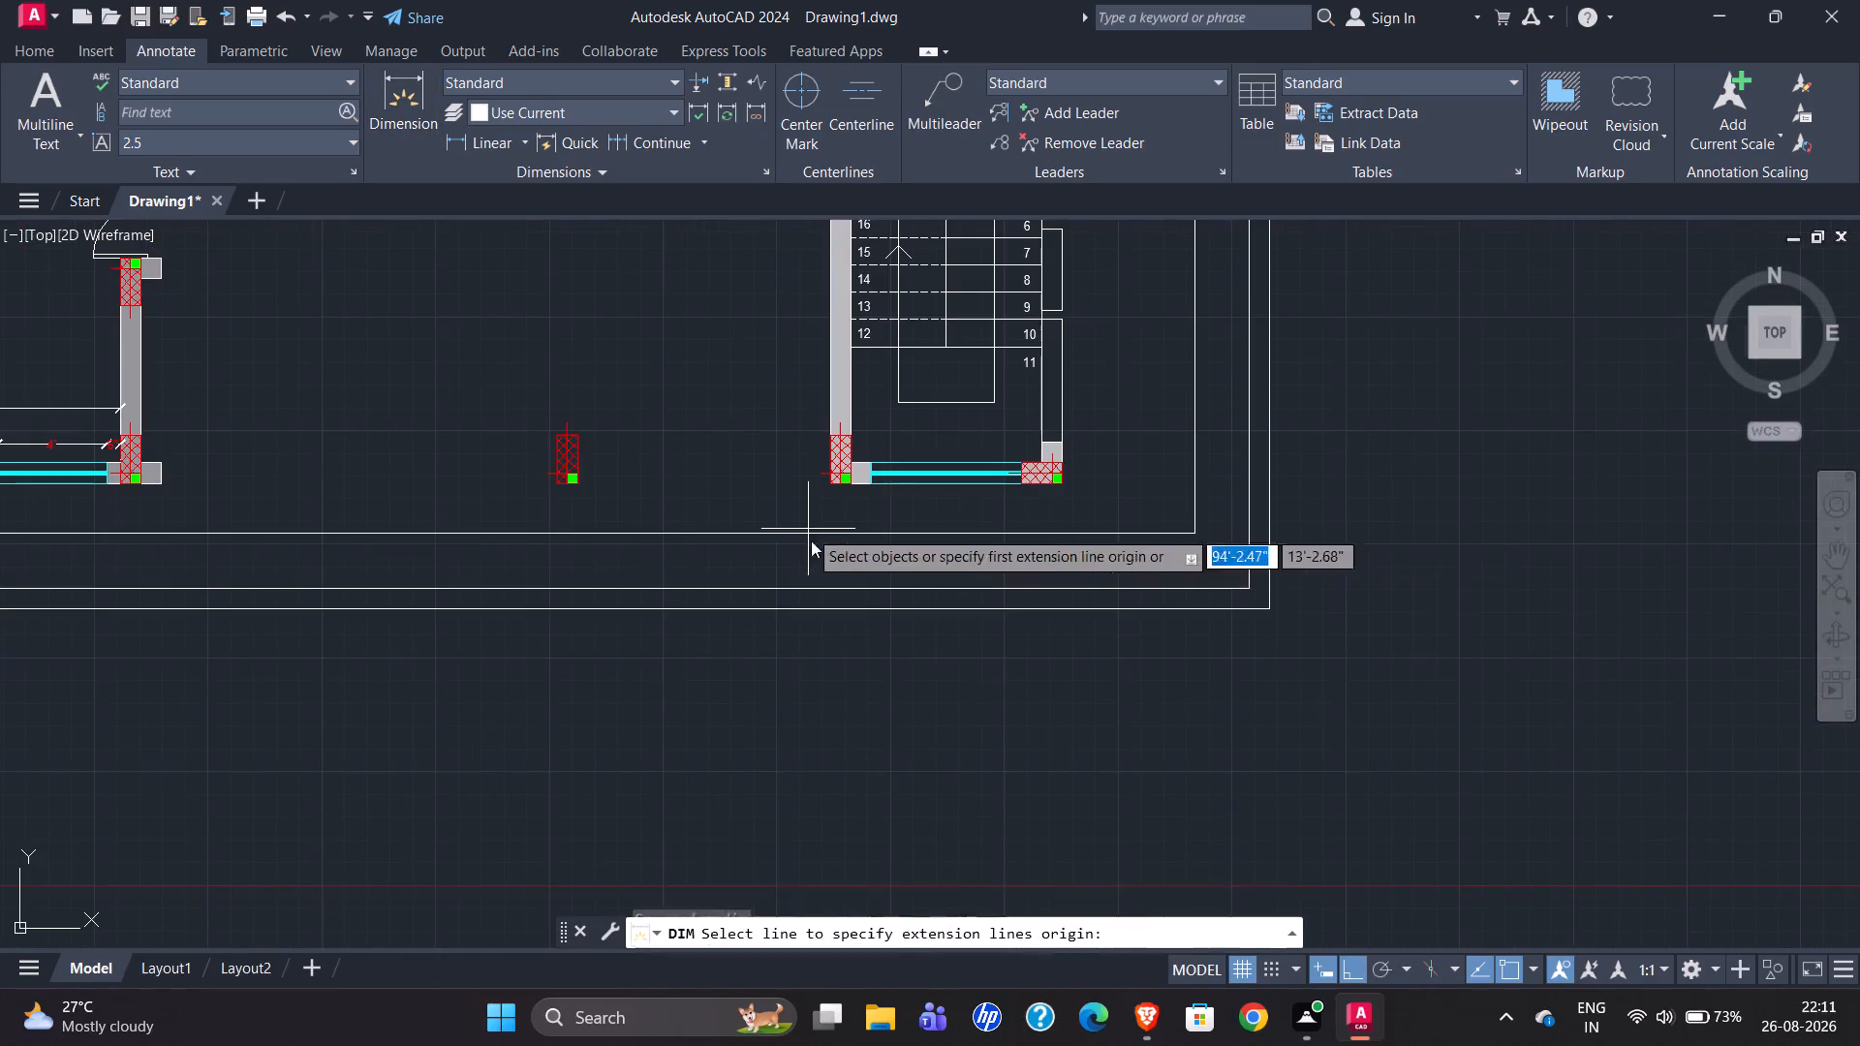
scroll(811, 540, down, 1)
scroll(406, 514, down, 2)
scroll(396, 481, up, 5)
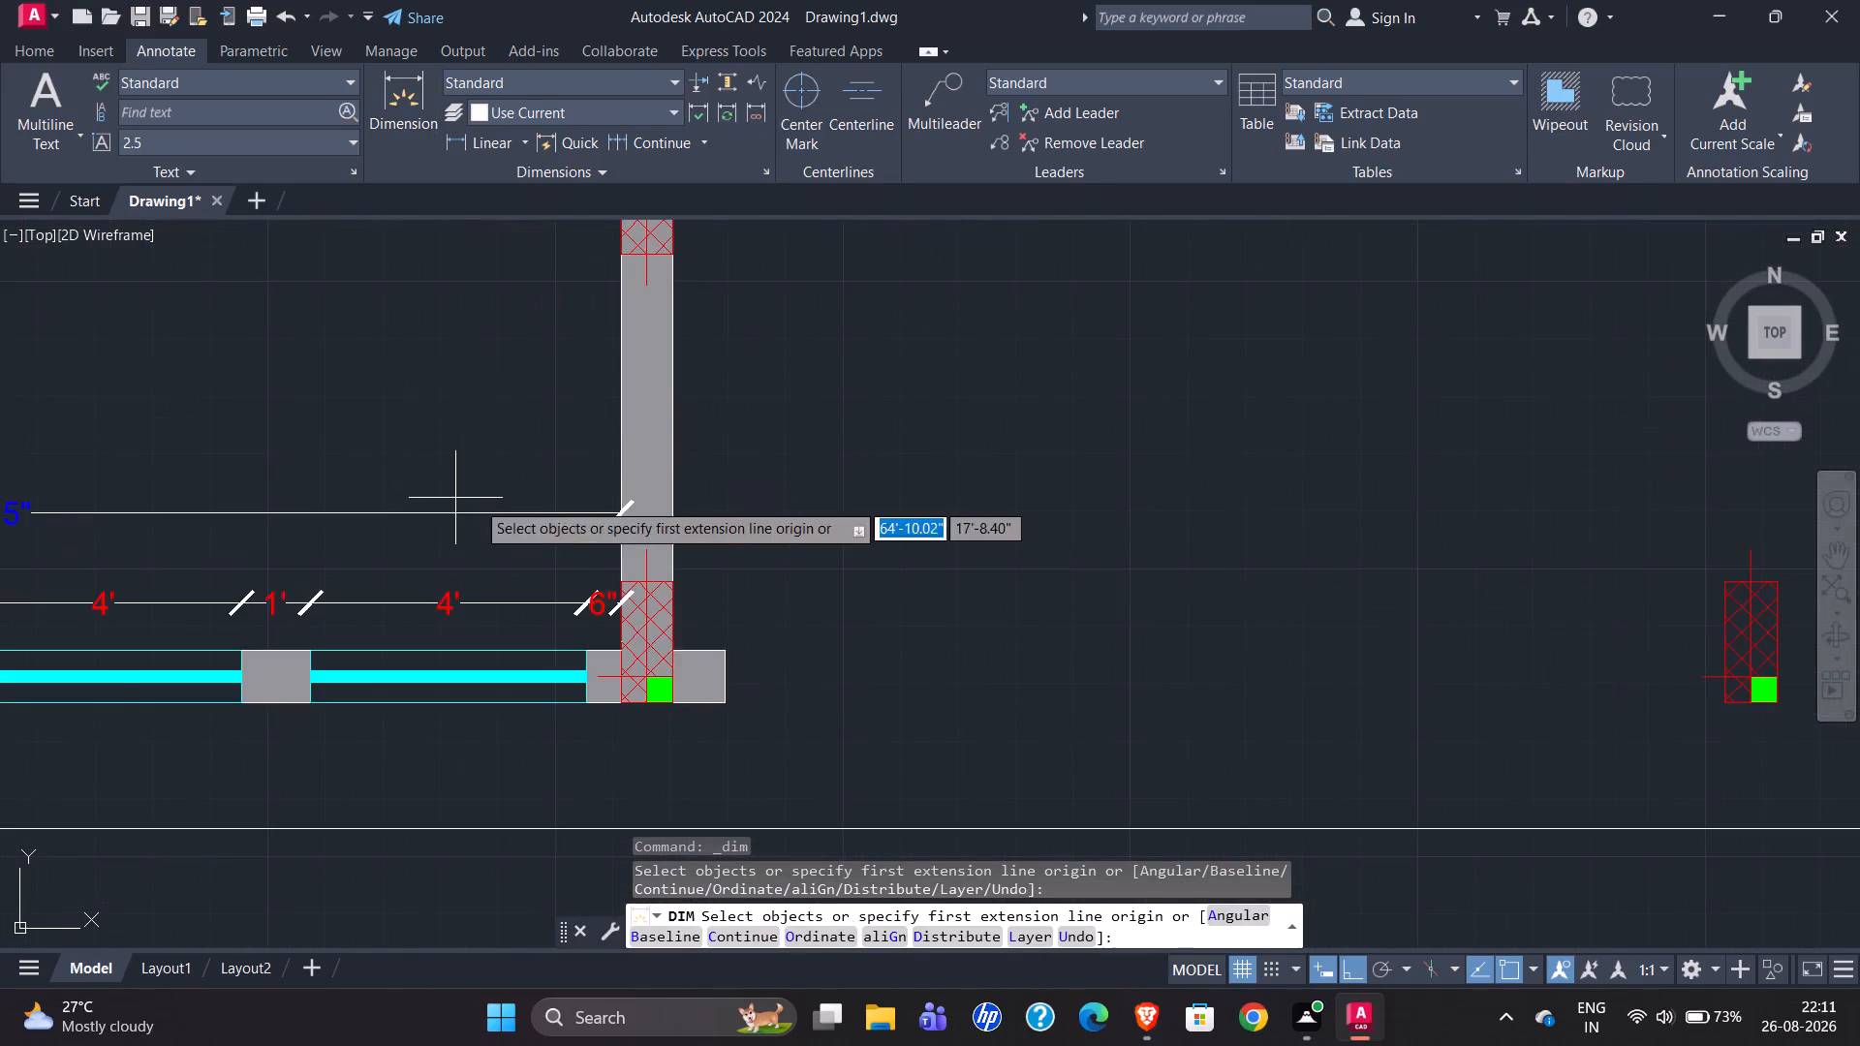
scroll(640, 686, up, 2)
click(590, 599)
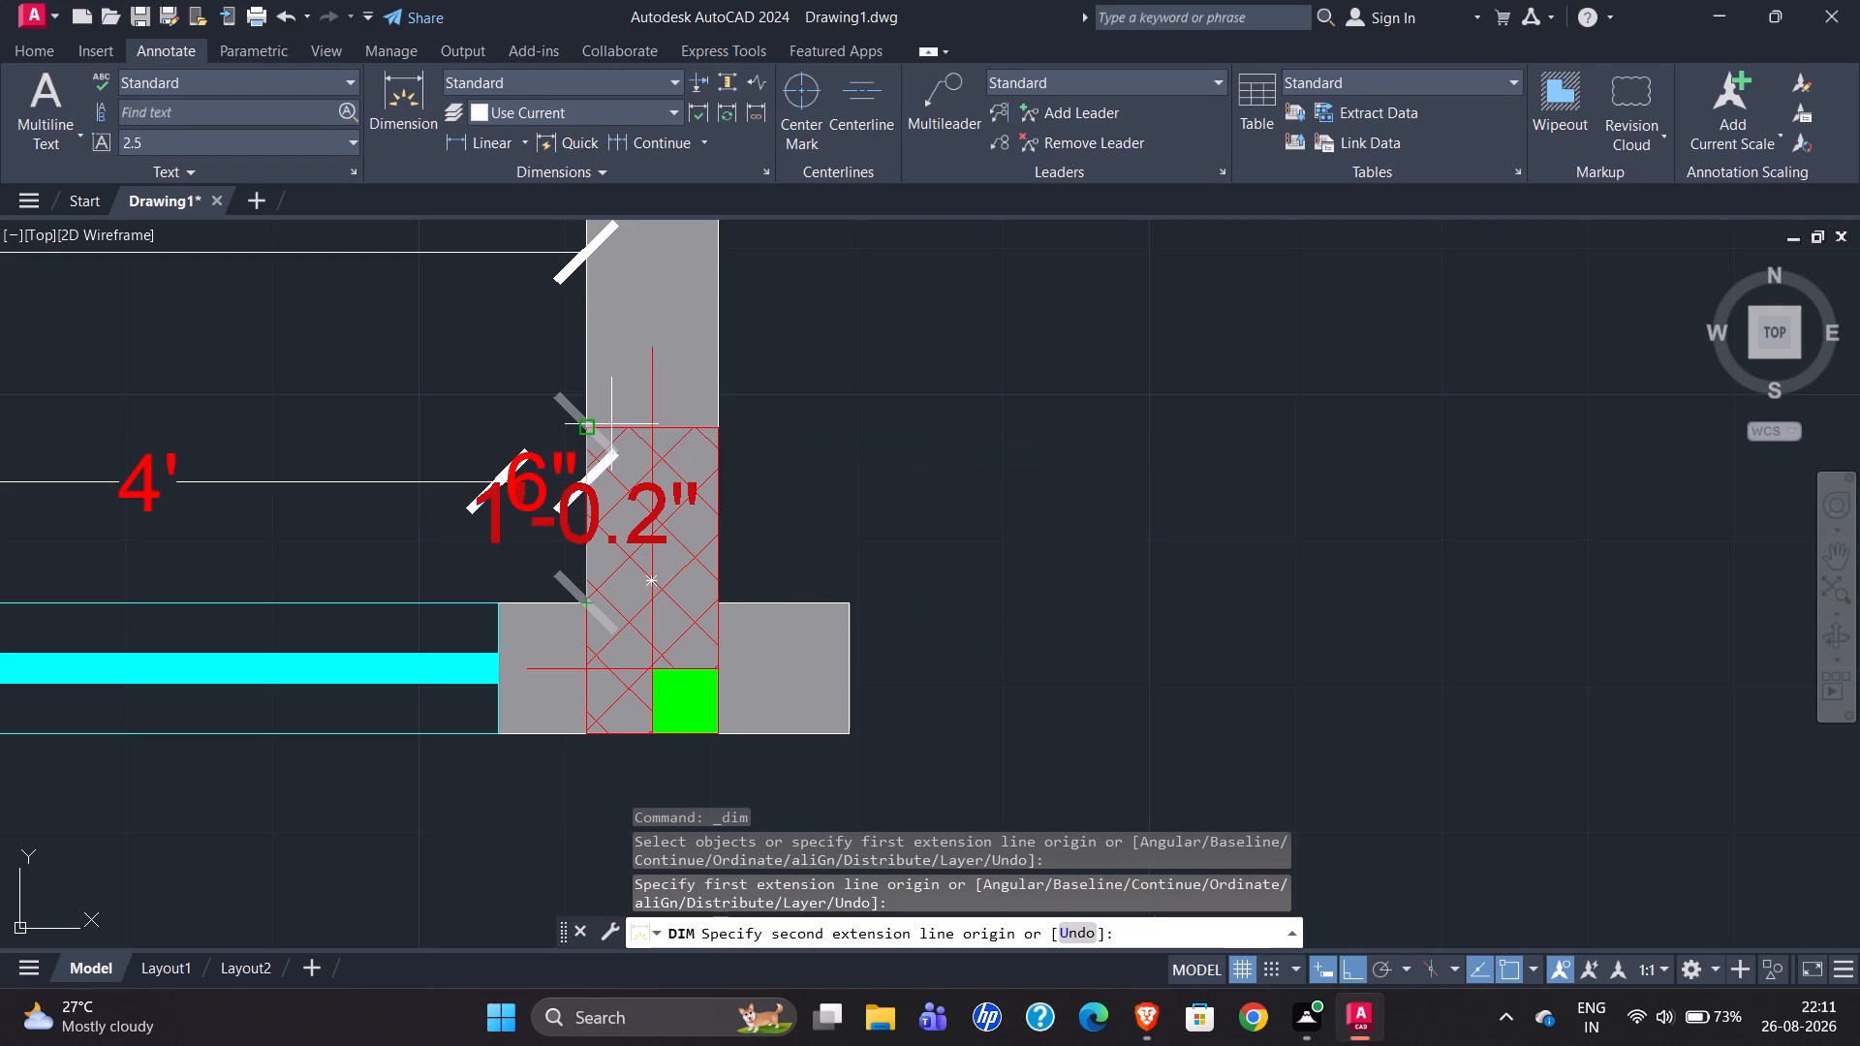
scroll(611, 424, up, 3)
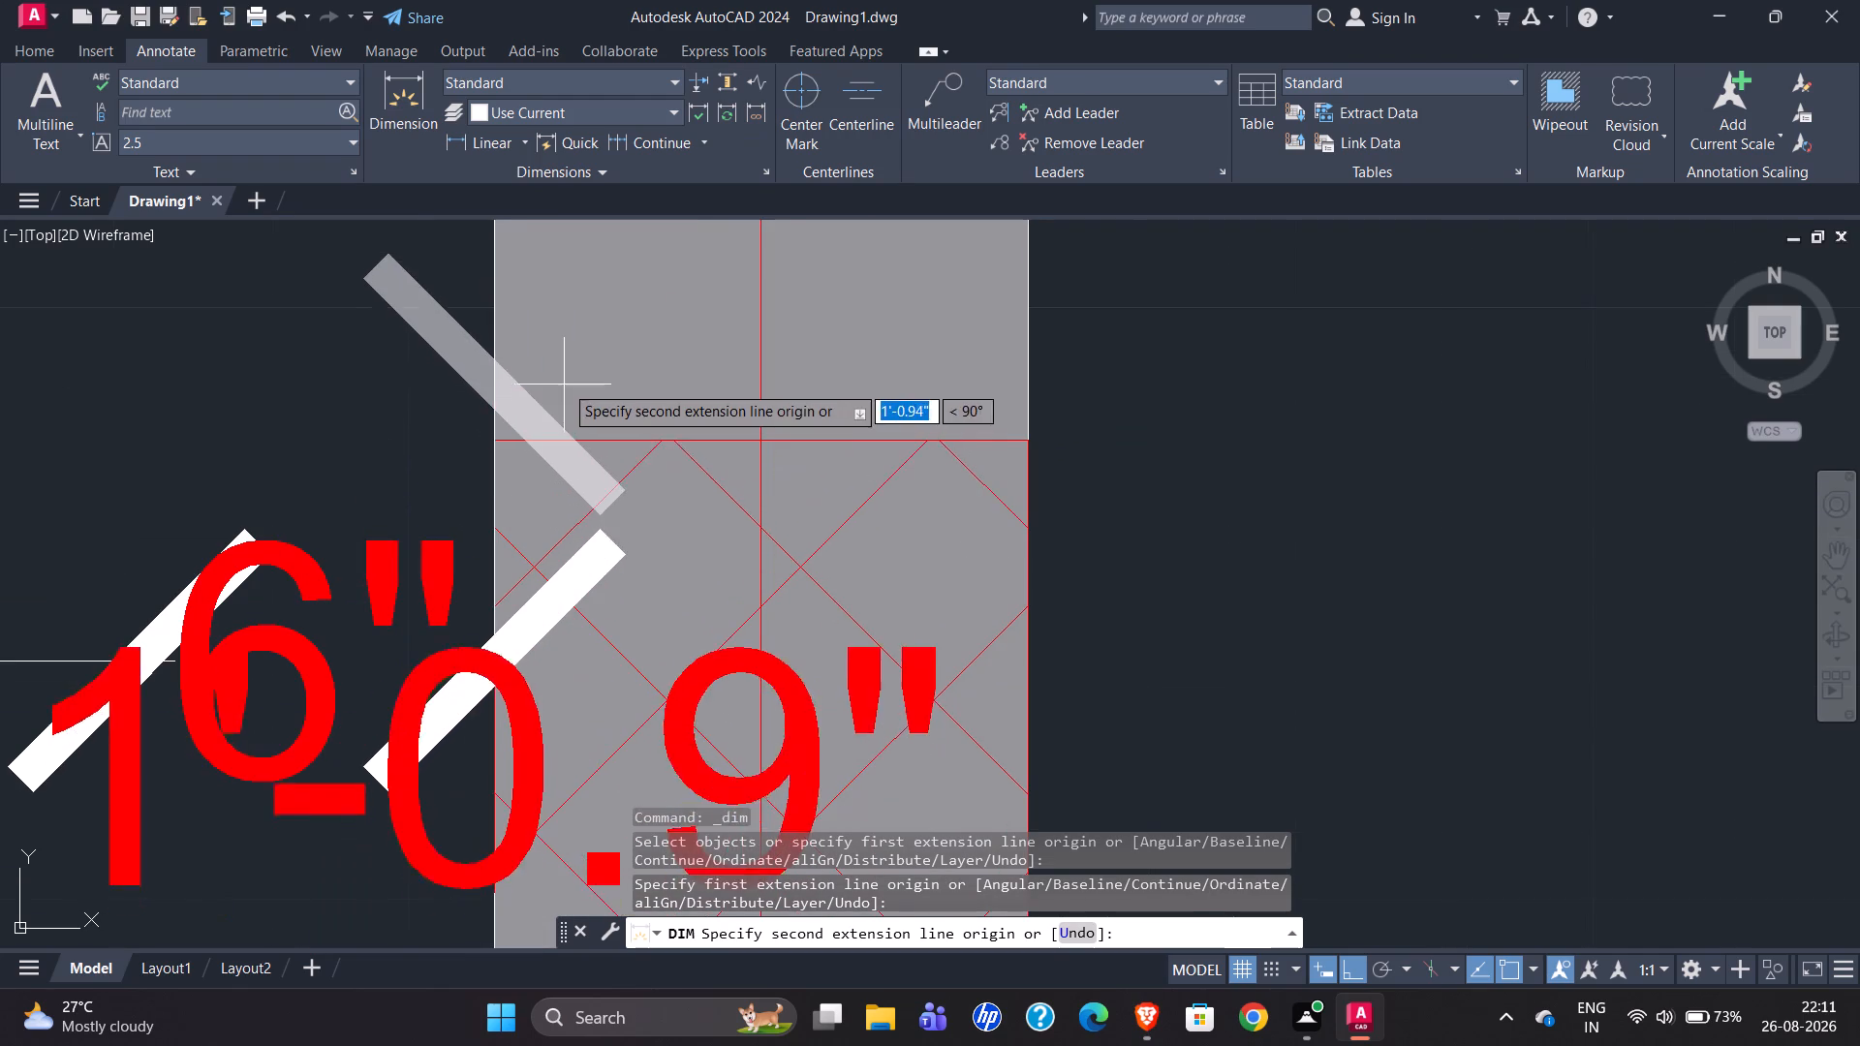
scroll(564, 383, down, 3)
scroll(539, 400, up, 4)
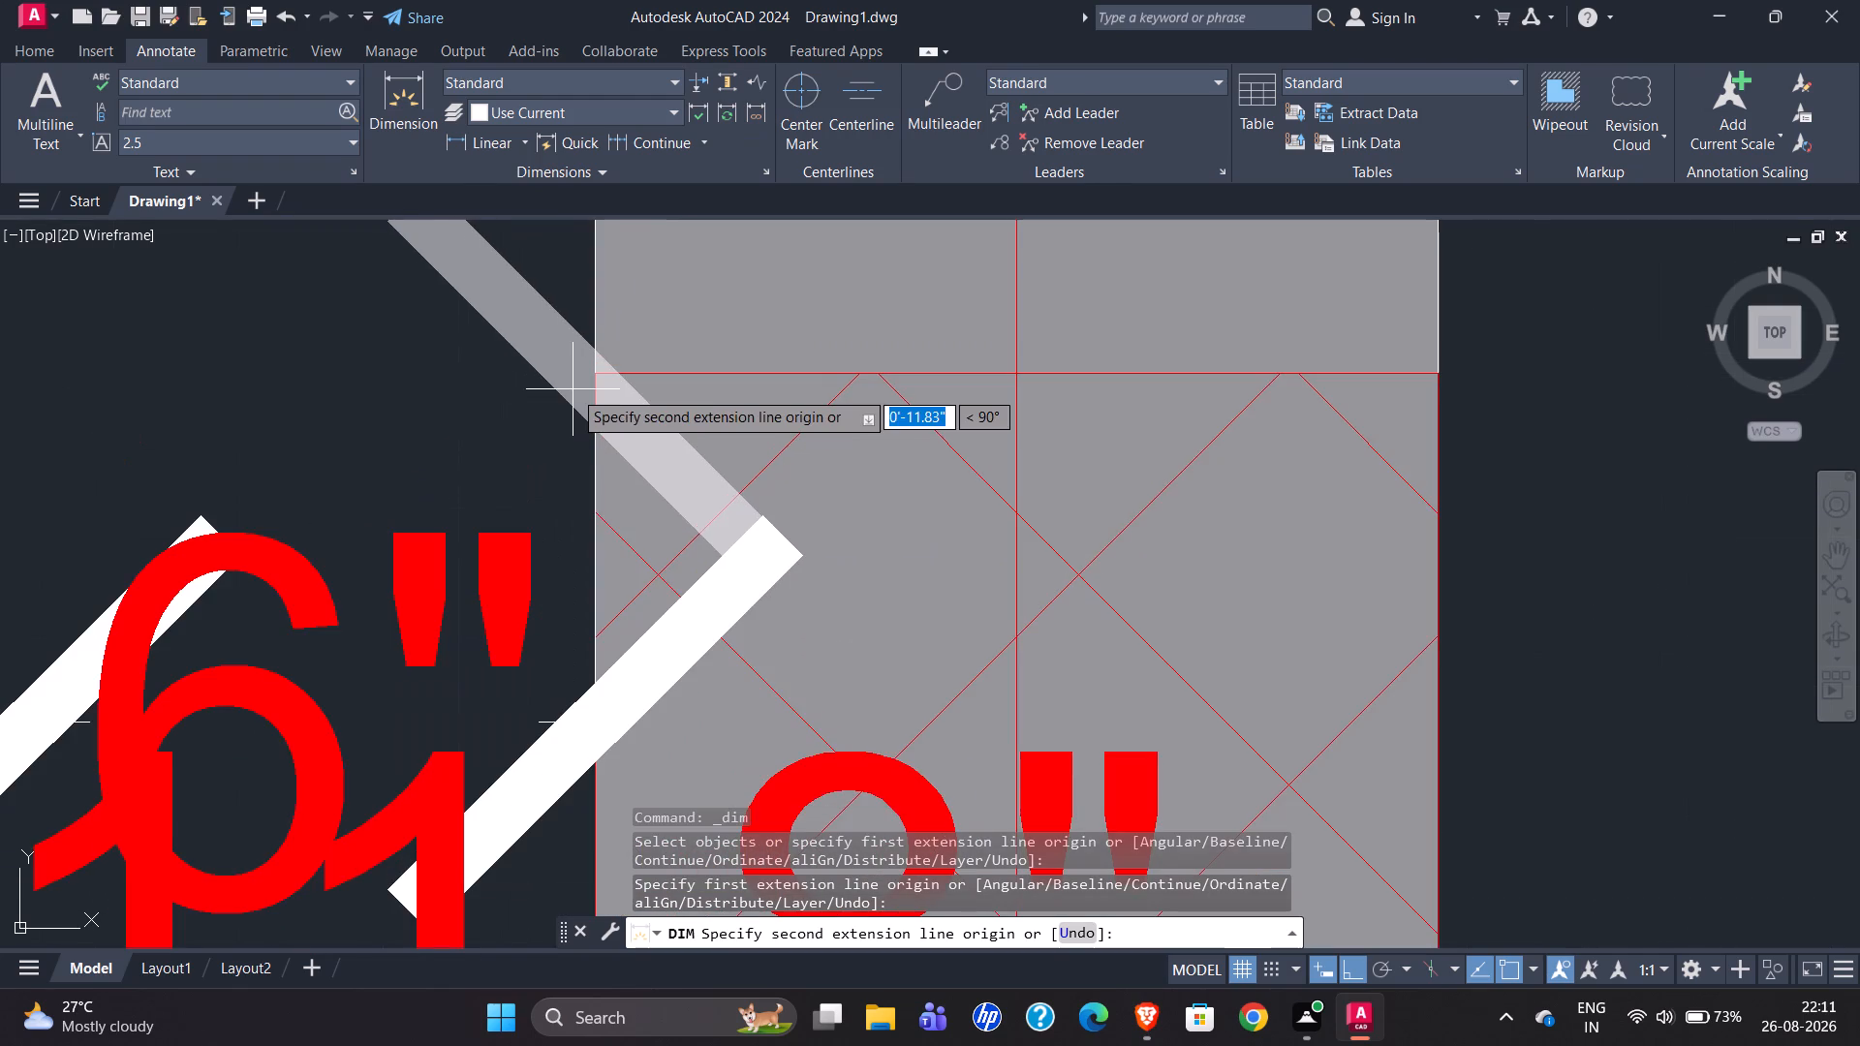
click(598, 373)
scroll(658, 316, down, 3)
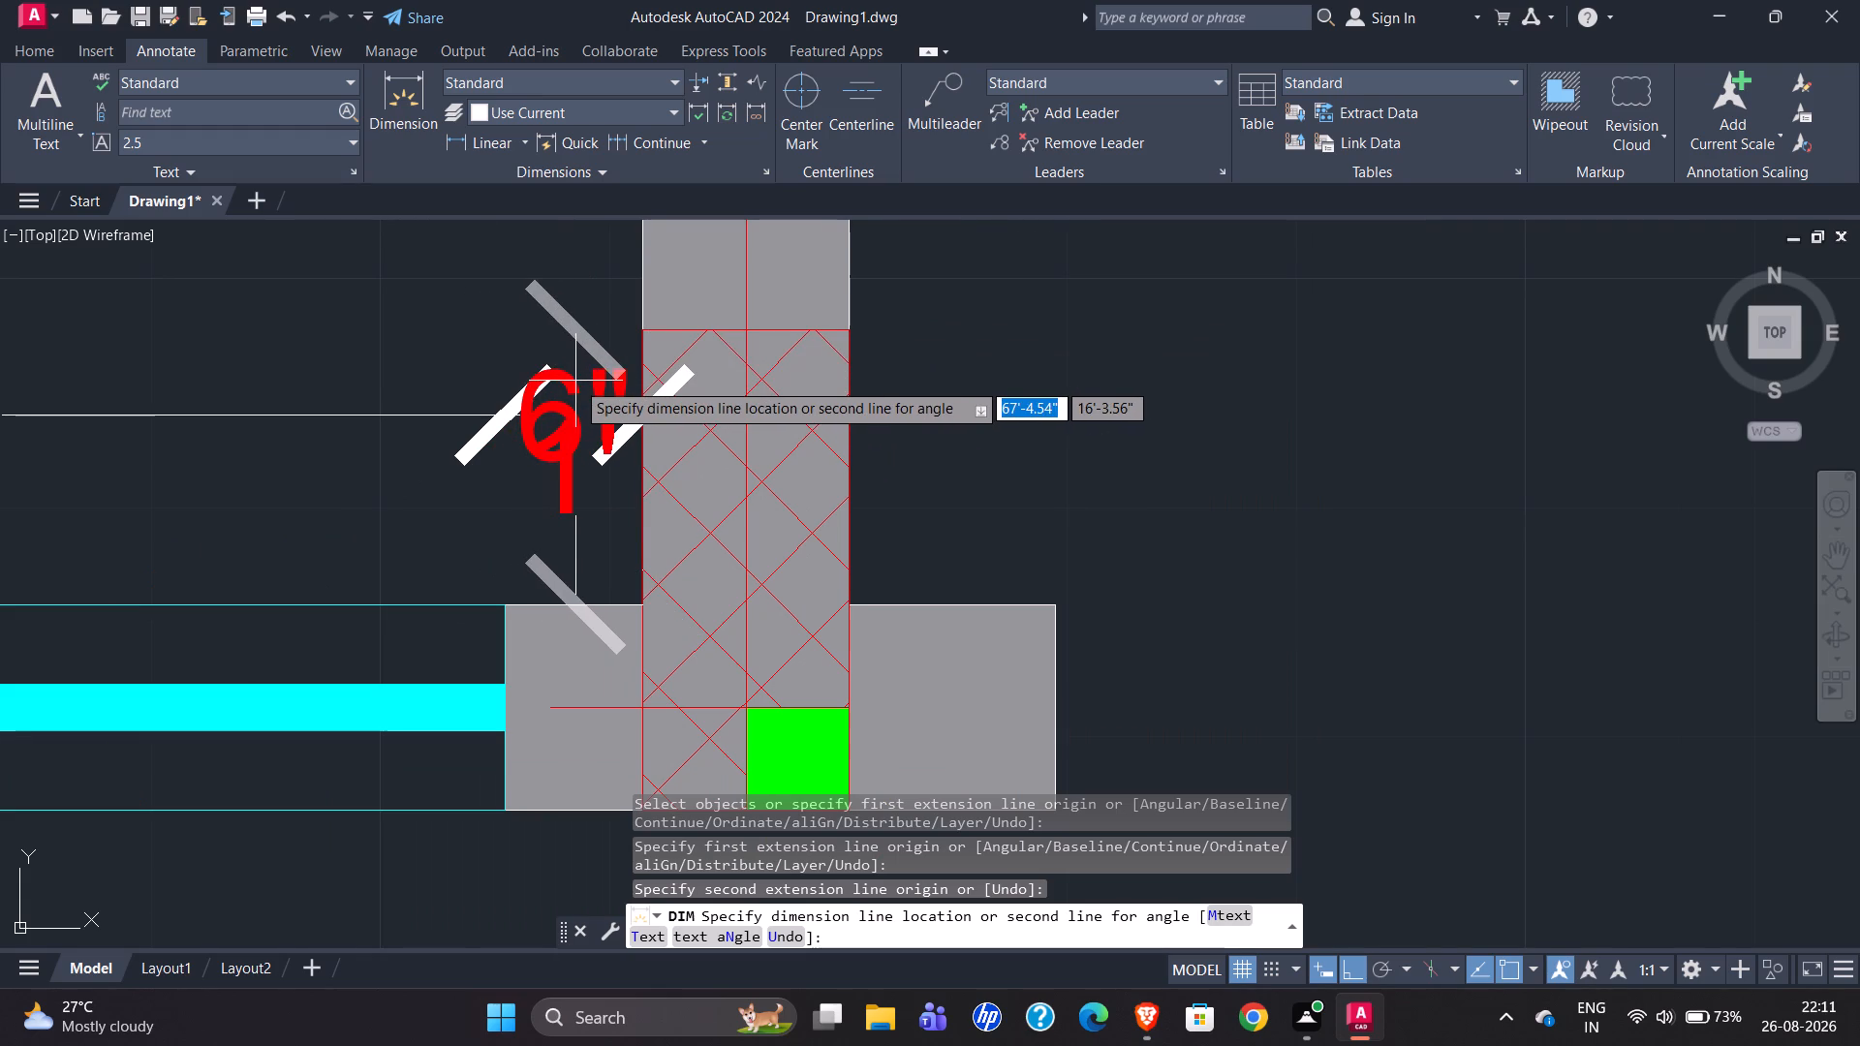
click(505, 381)
scroll(443, 477, down, 2)
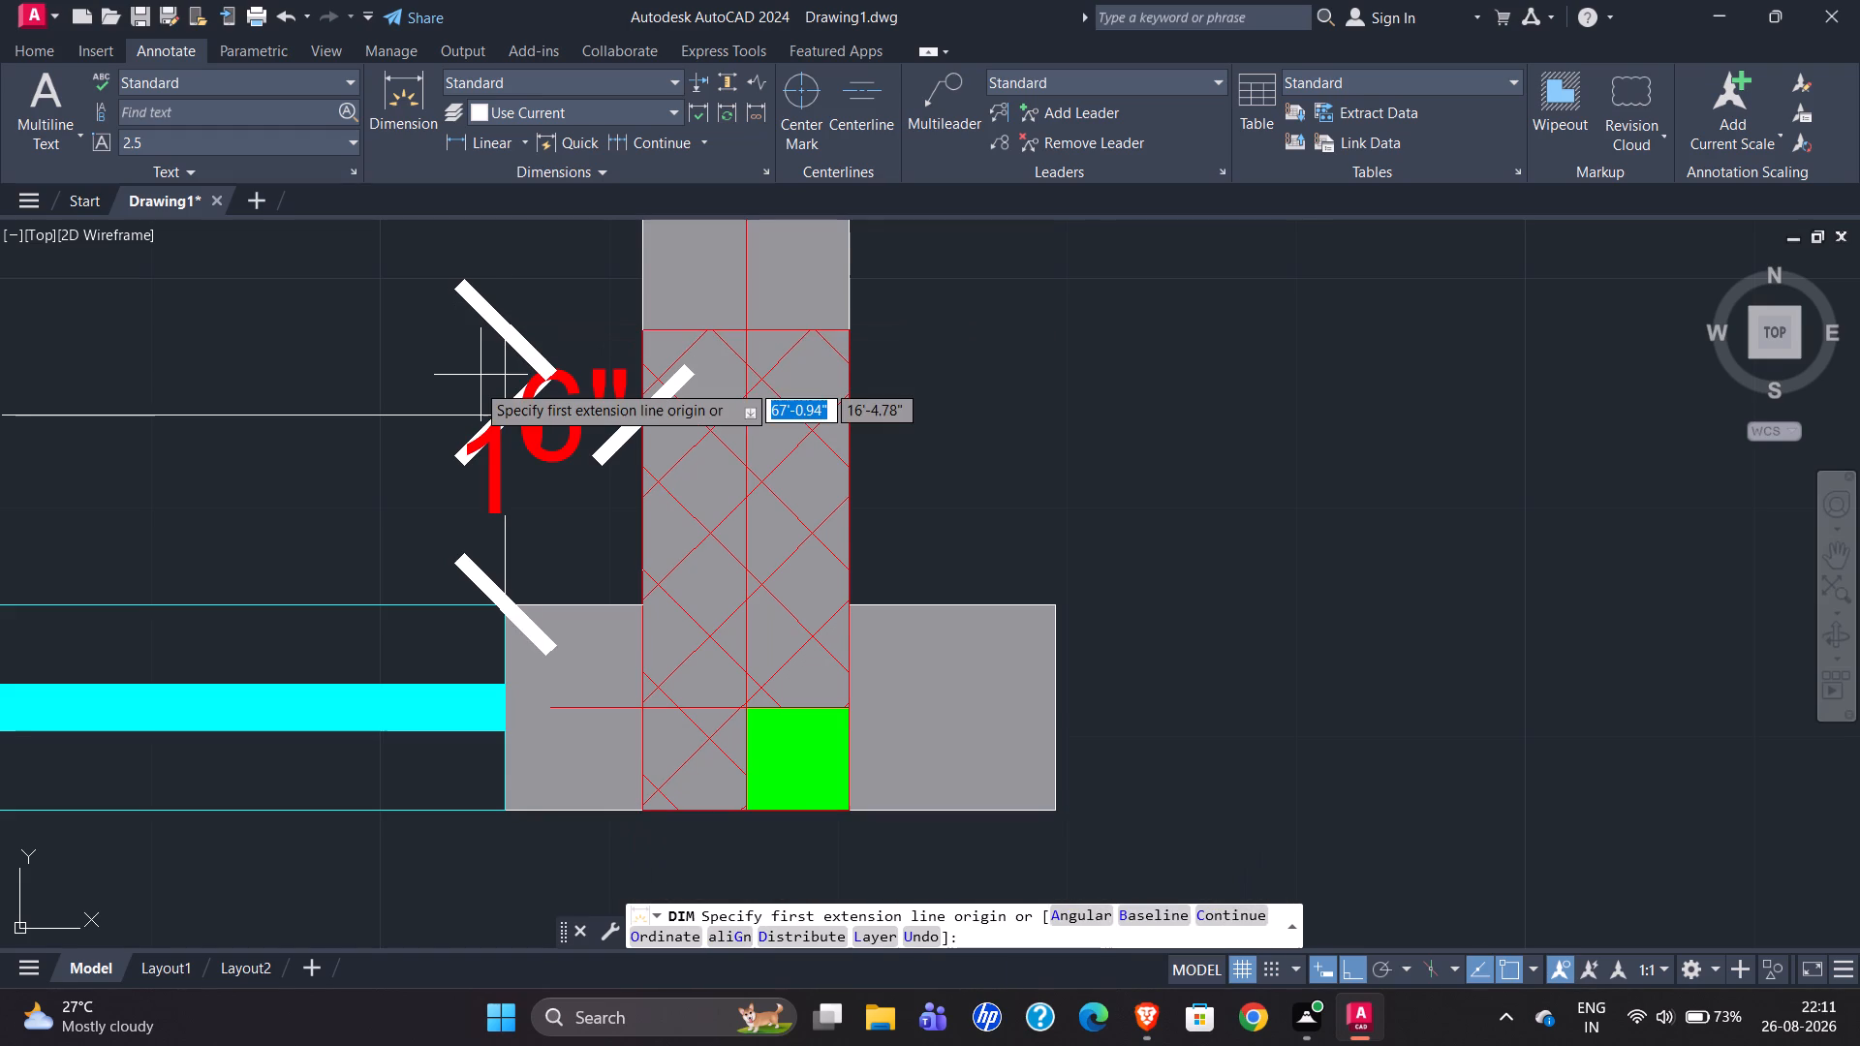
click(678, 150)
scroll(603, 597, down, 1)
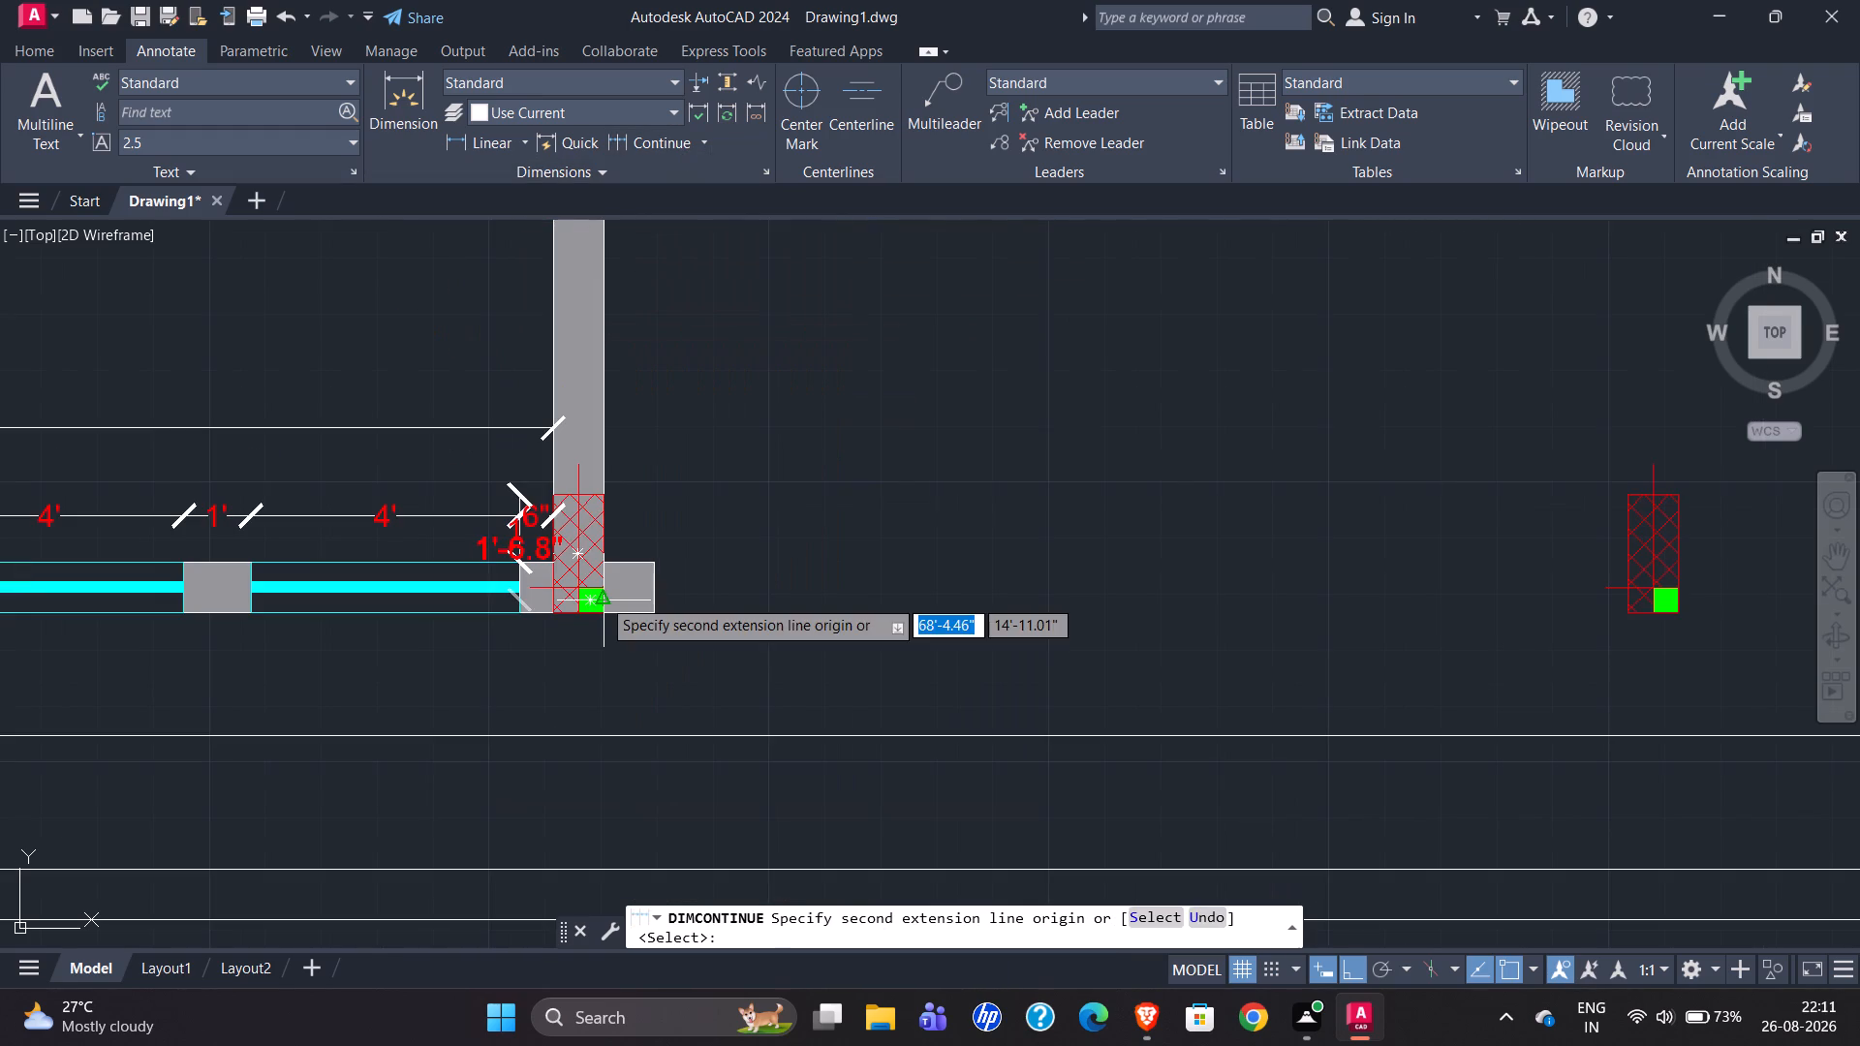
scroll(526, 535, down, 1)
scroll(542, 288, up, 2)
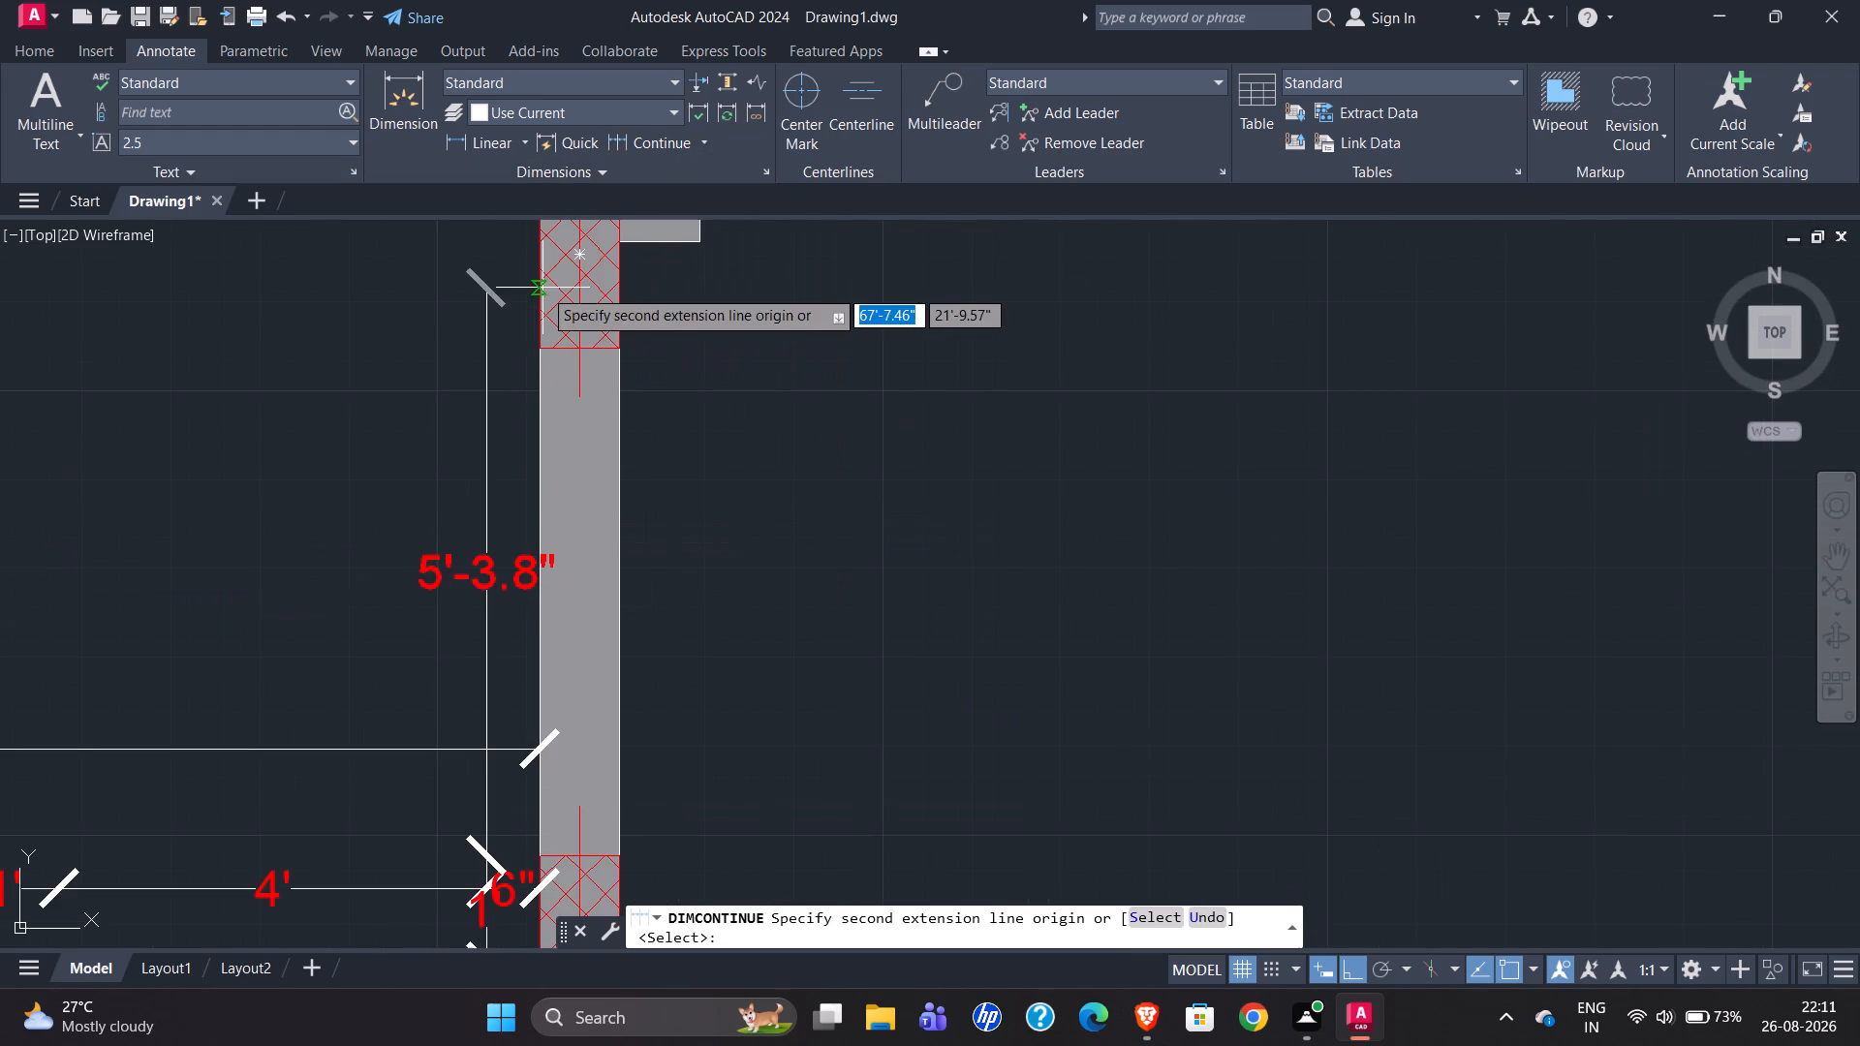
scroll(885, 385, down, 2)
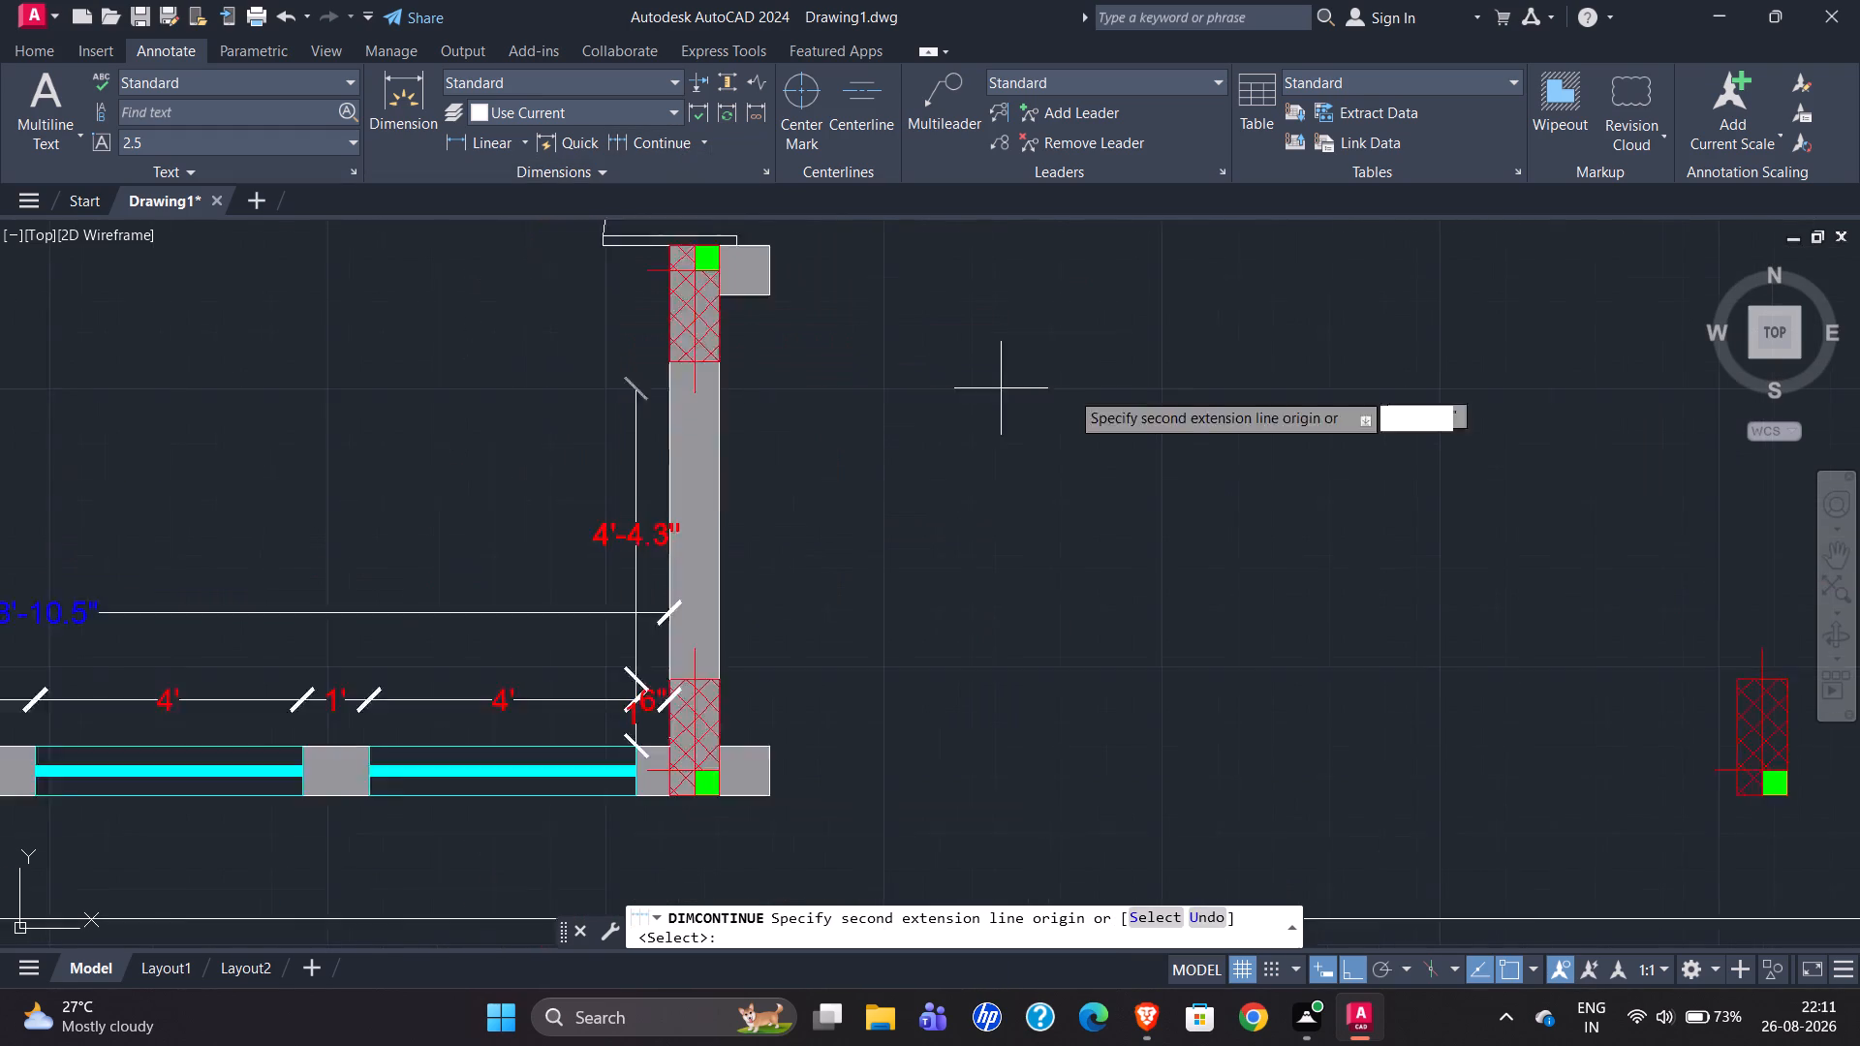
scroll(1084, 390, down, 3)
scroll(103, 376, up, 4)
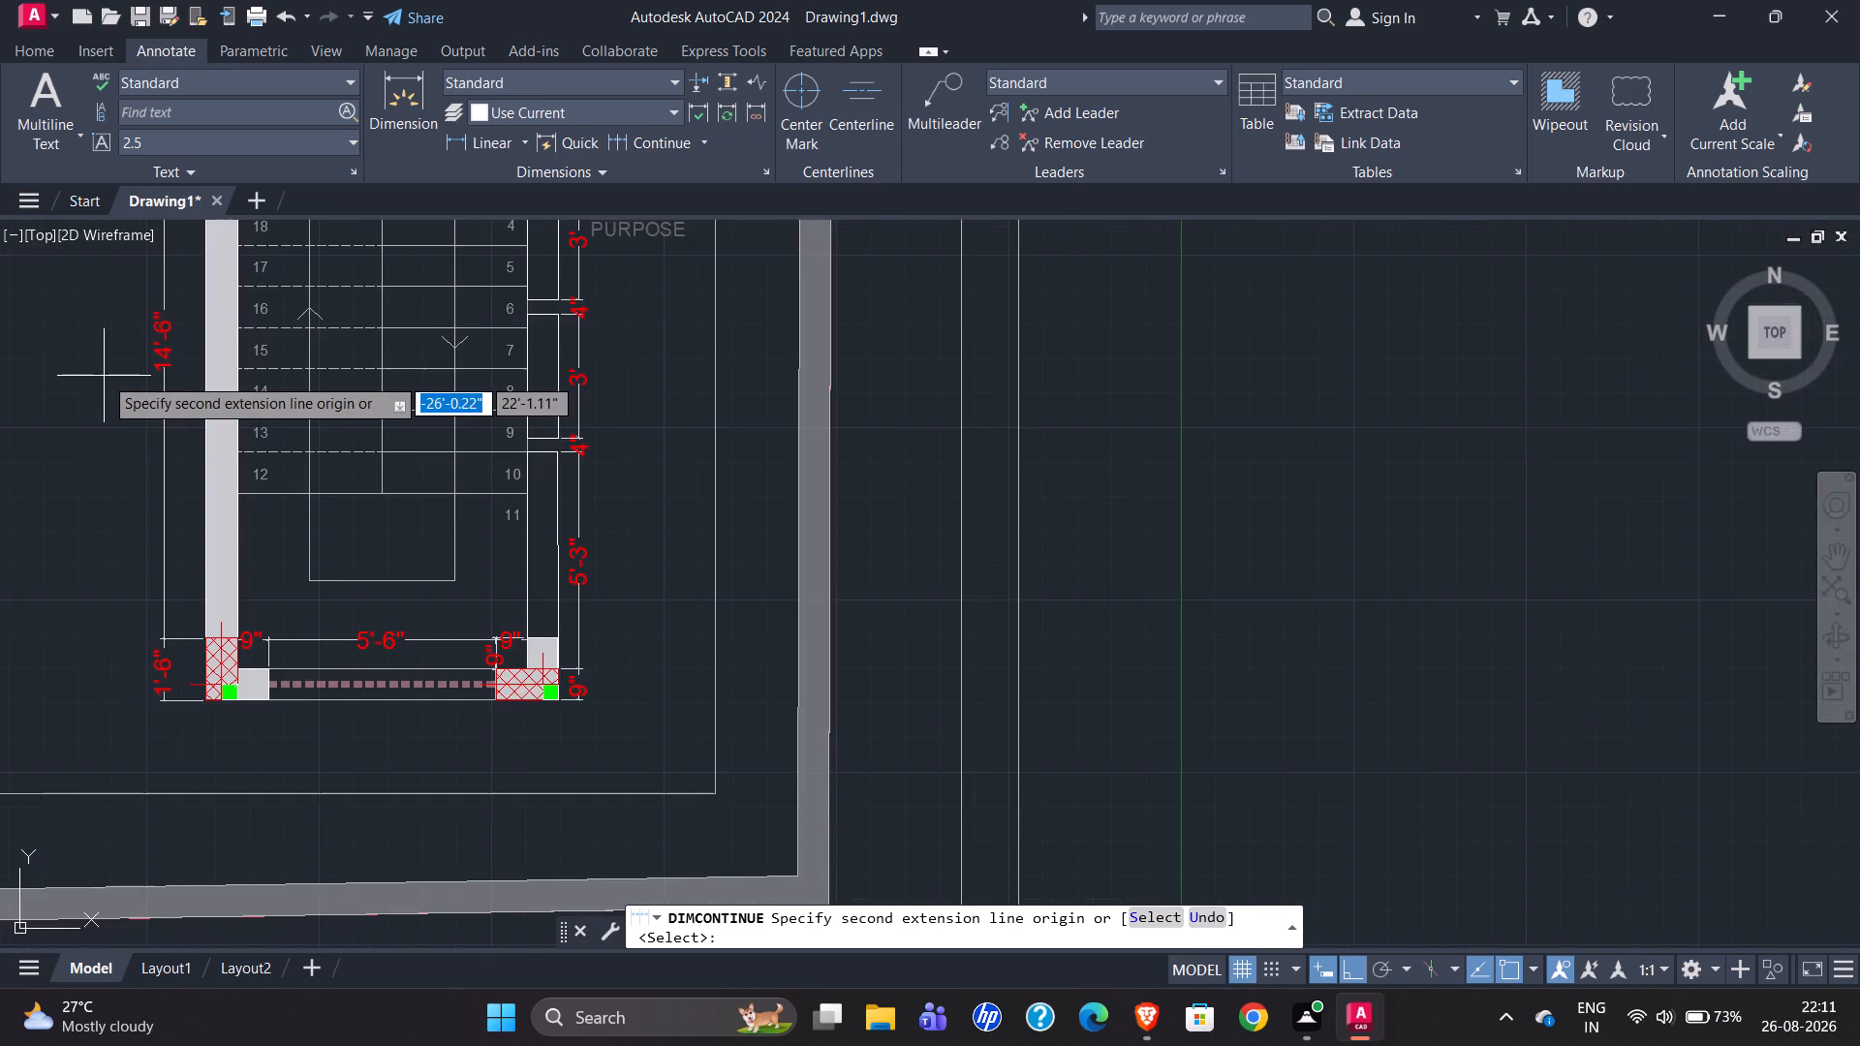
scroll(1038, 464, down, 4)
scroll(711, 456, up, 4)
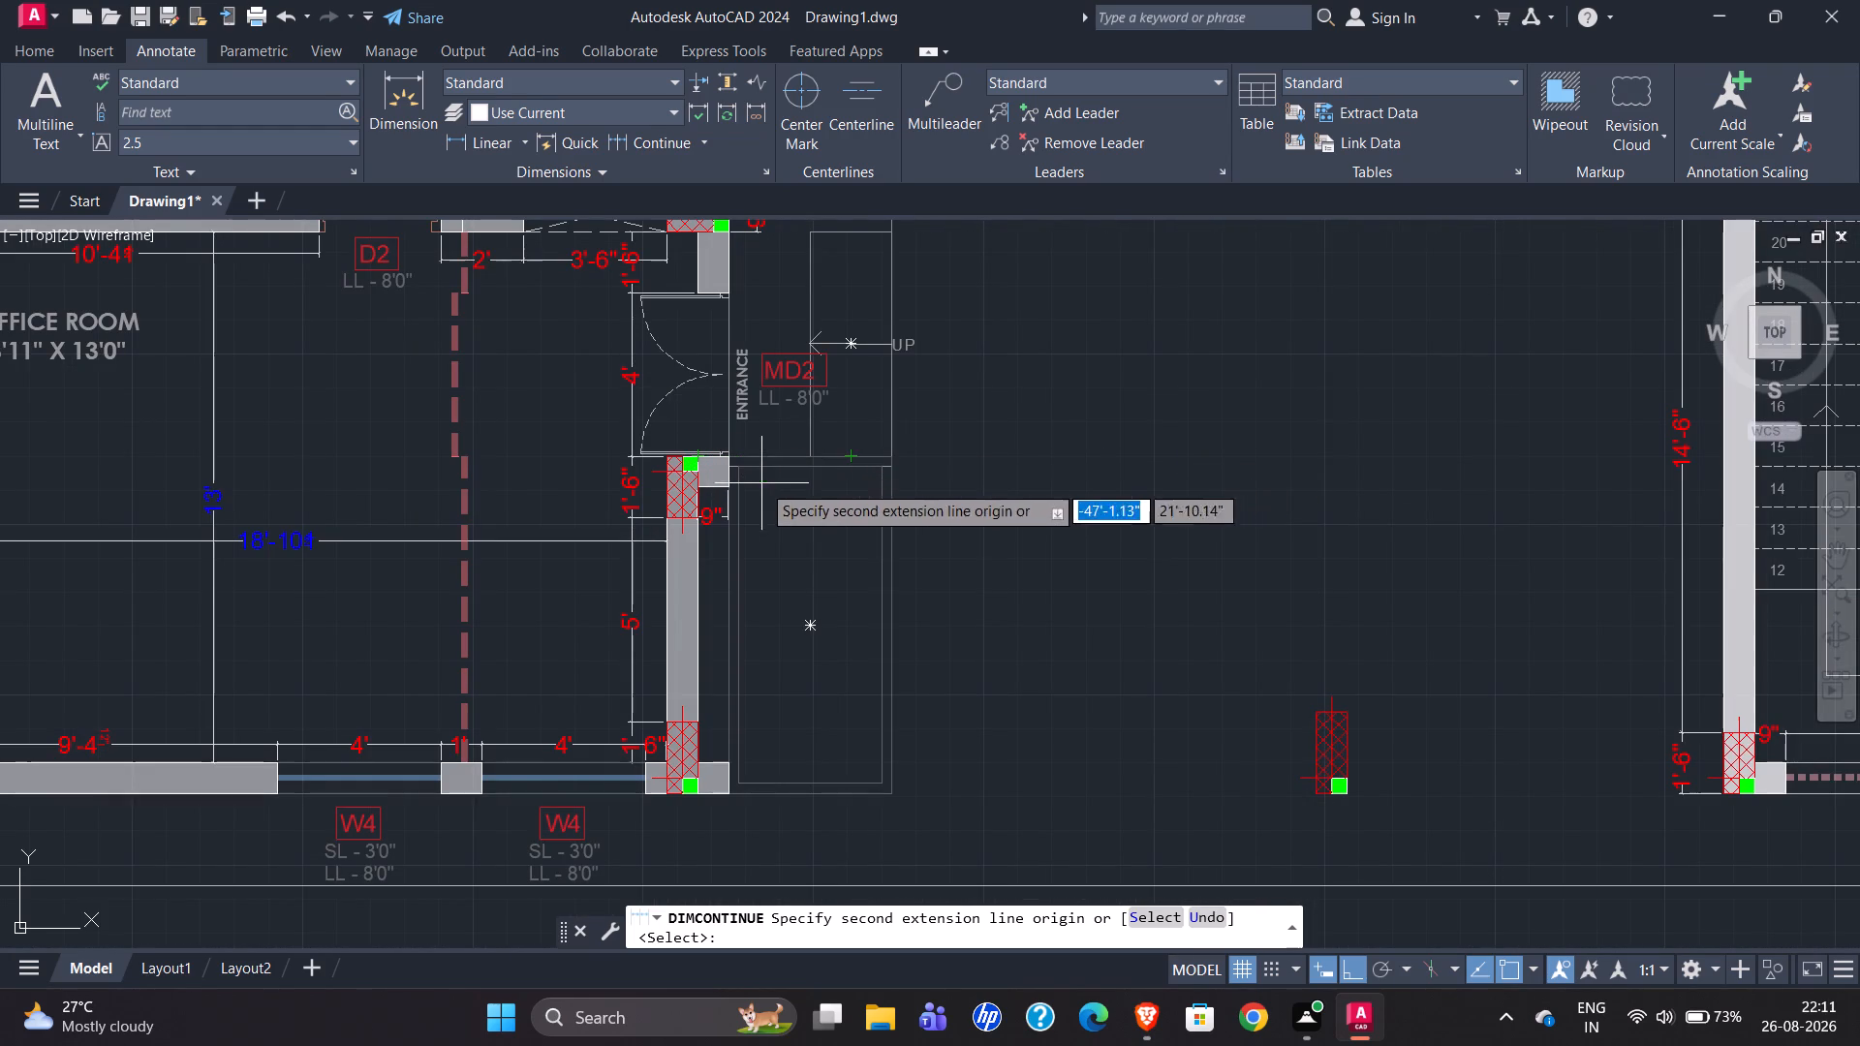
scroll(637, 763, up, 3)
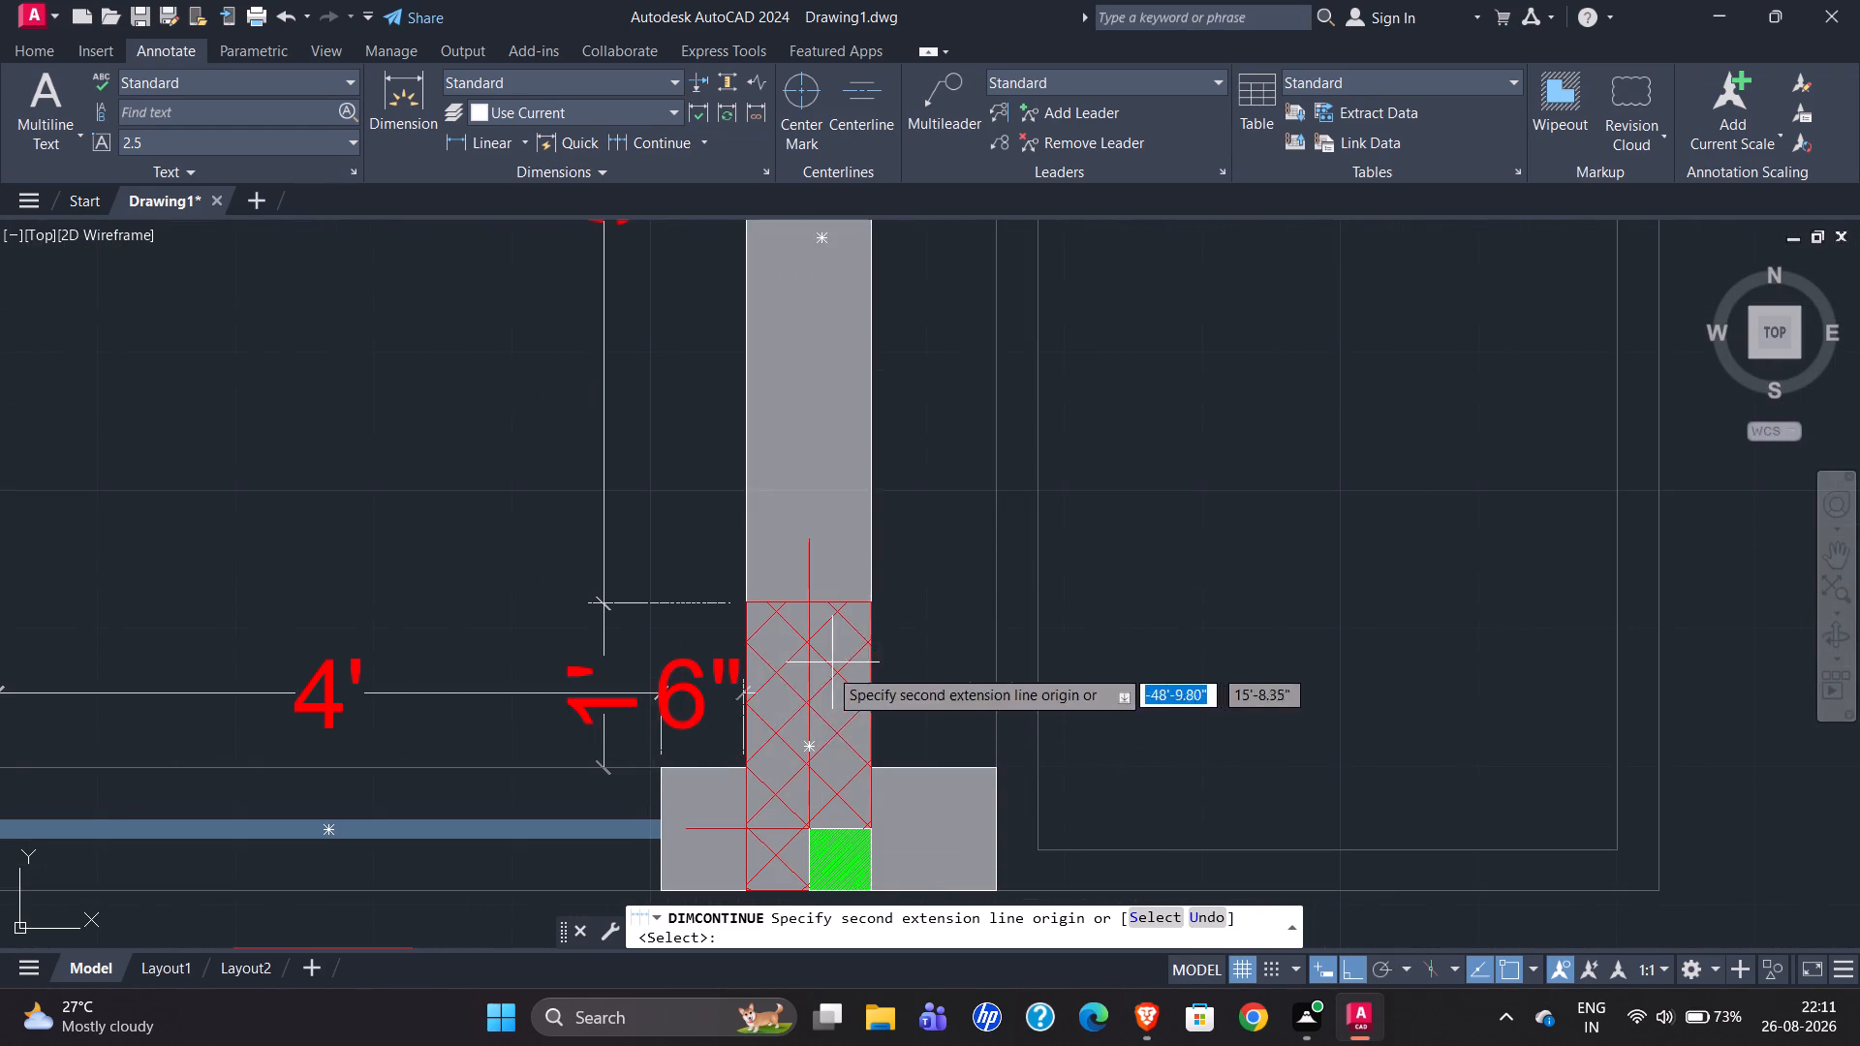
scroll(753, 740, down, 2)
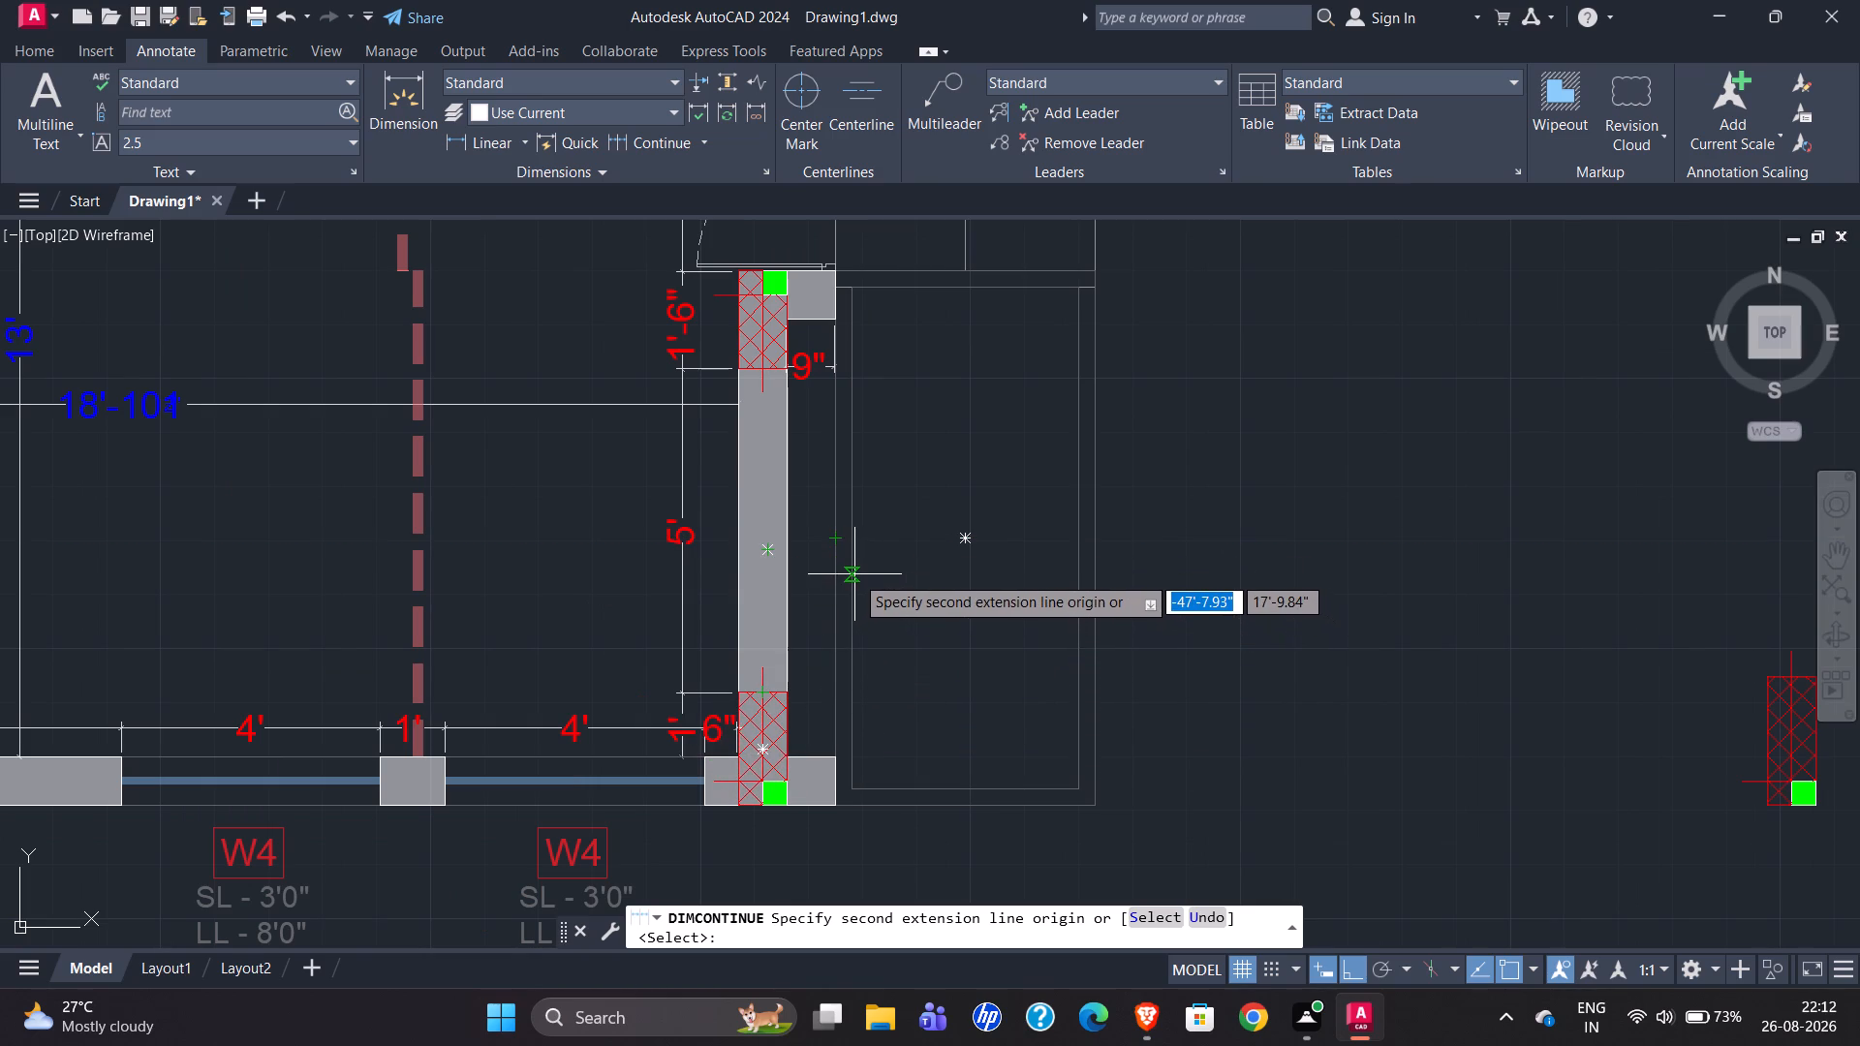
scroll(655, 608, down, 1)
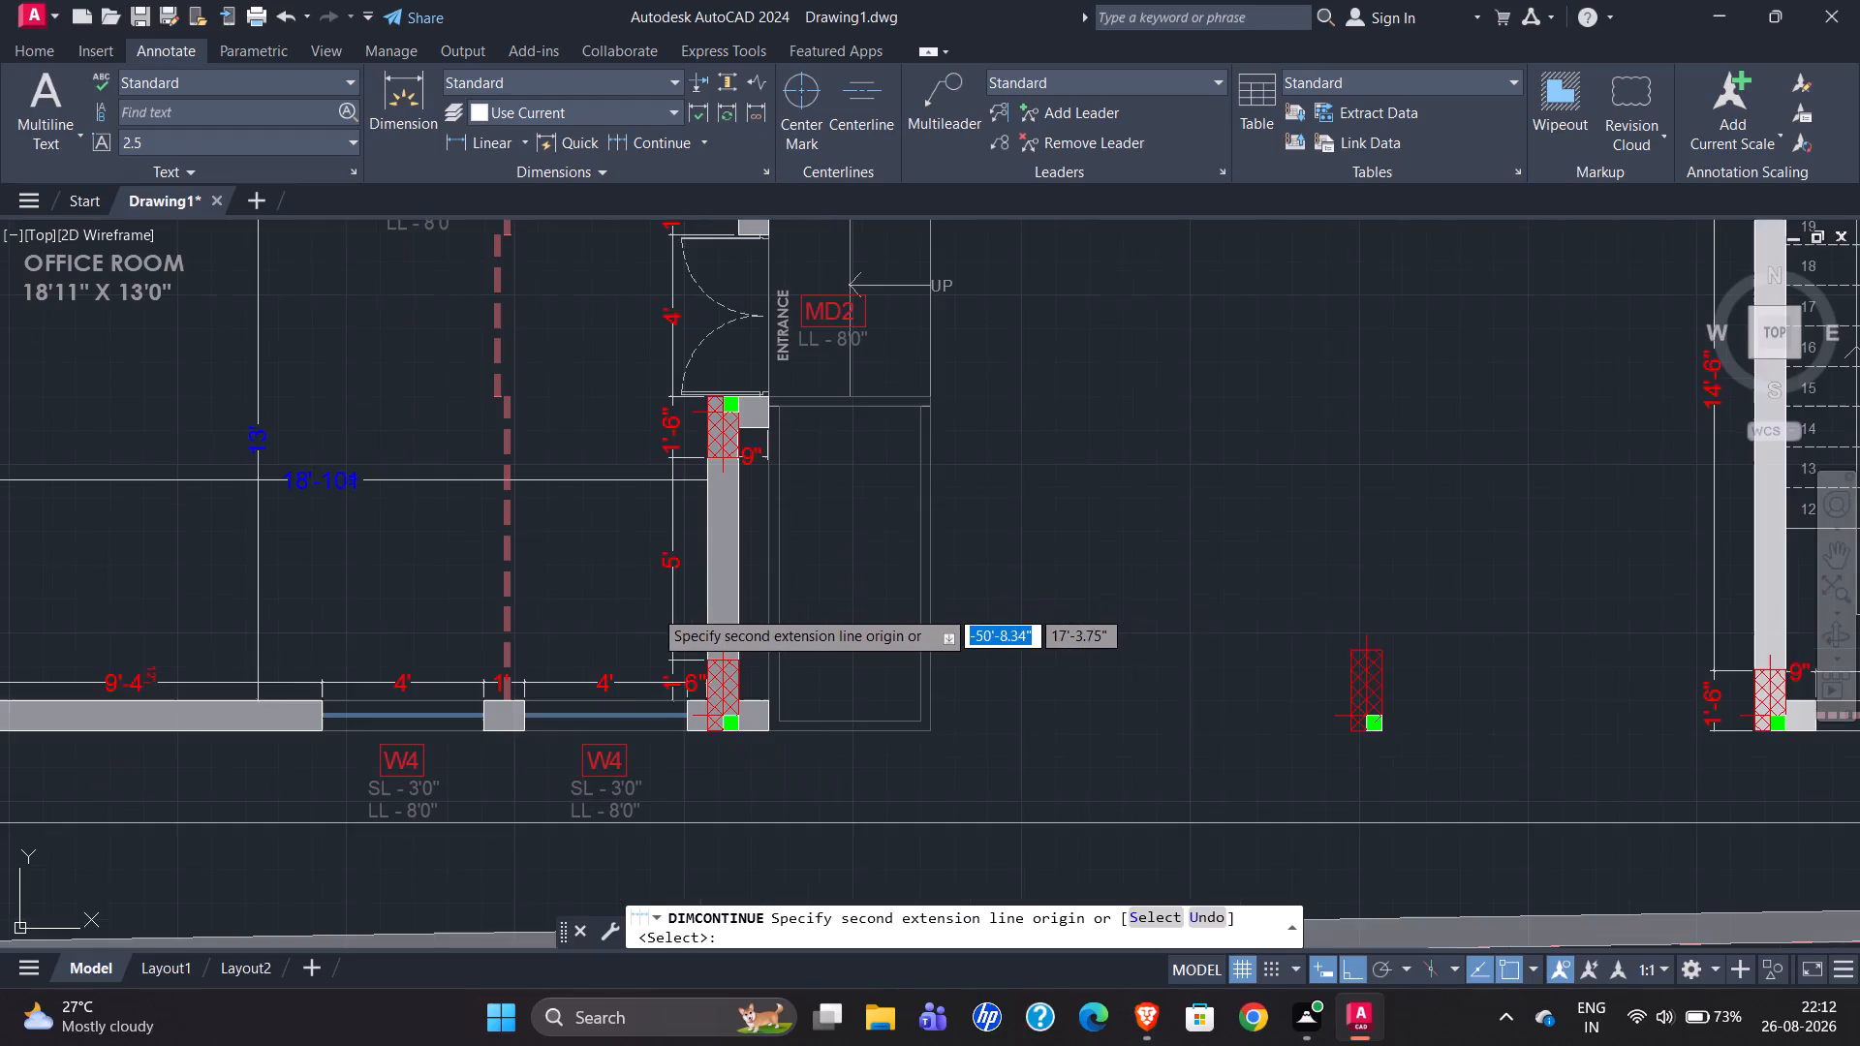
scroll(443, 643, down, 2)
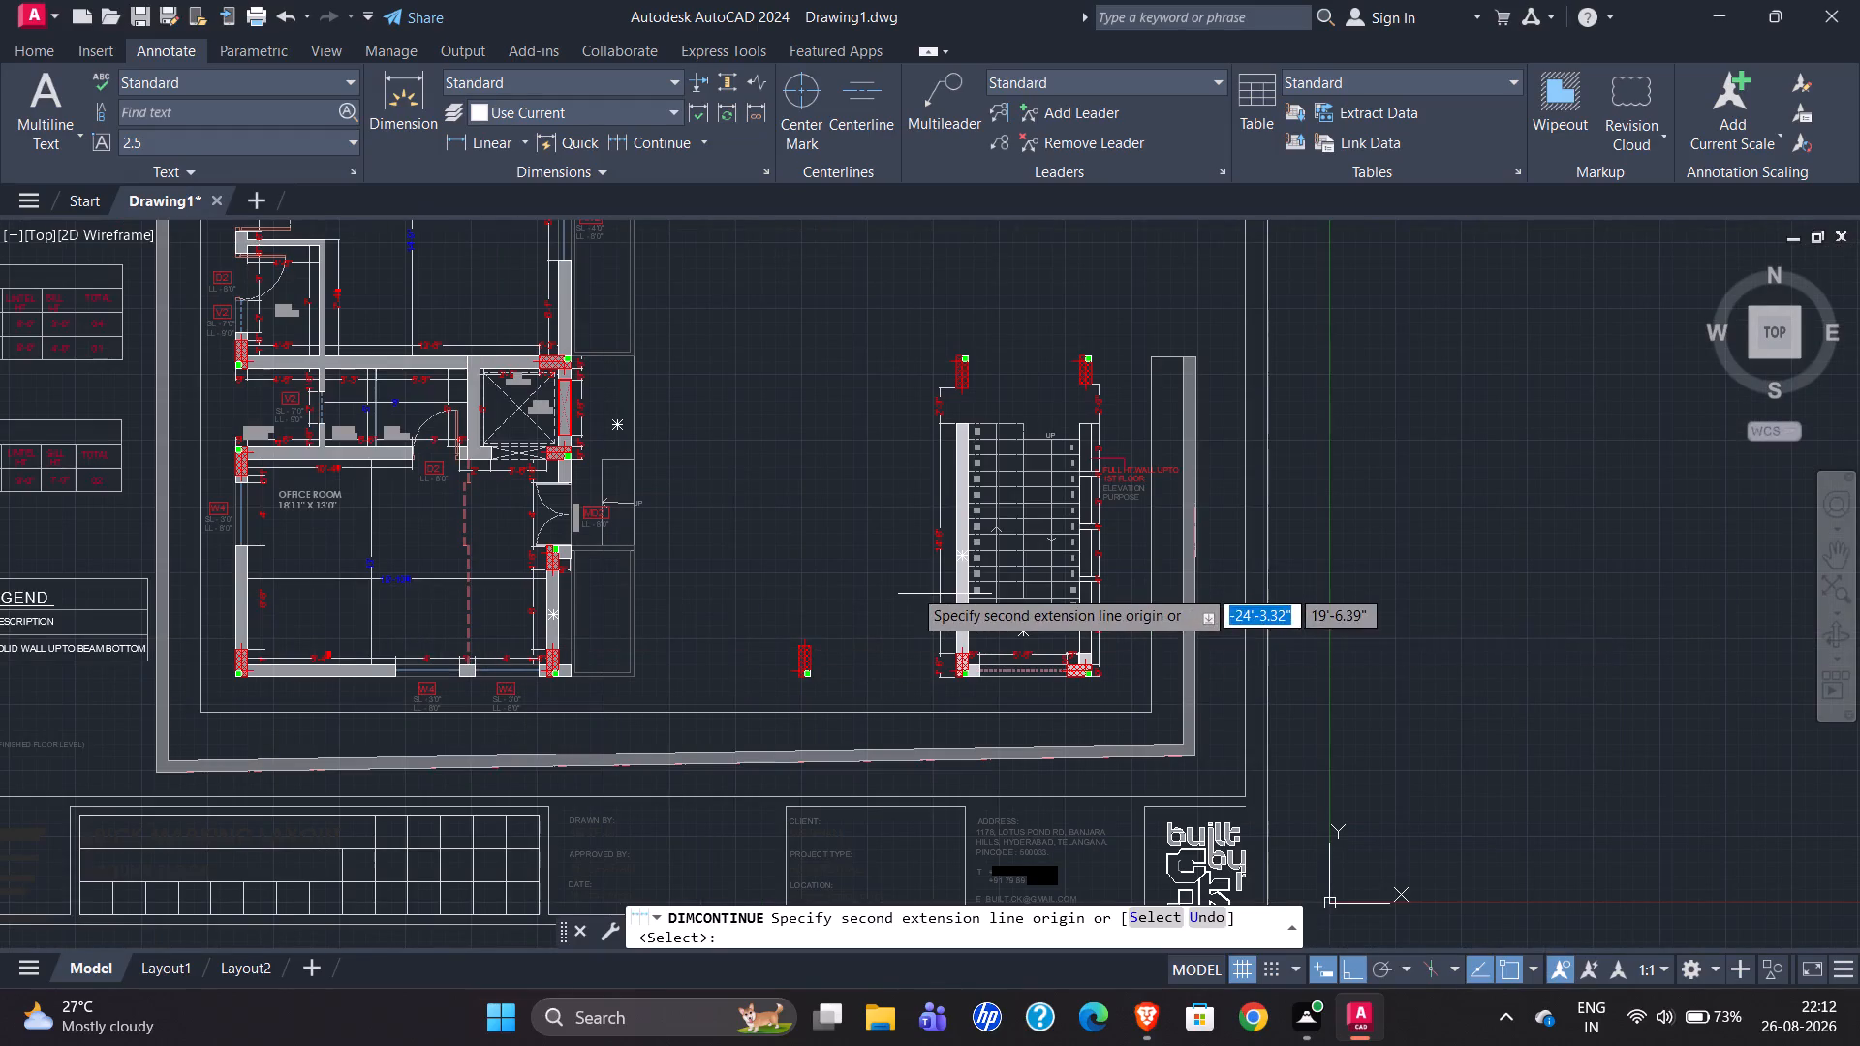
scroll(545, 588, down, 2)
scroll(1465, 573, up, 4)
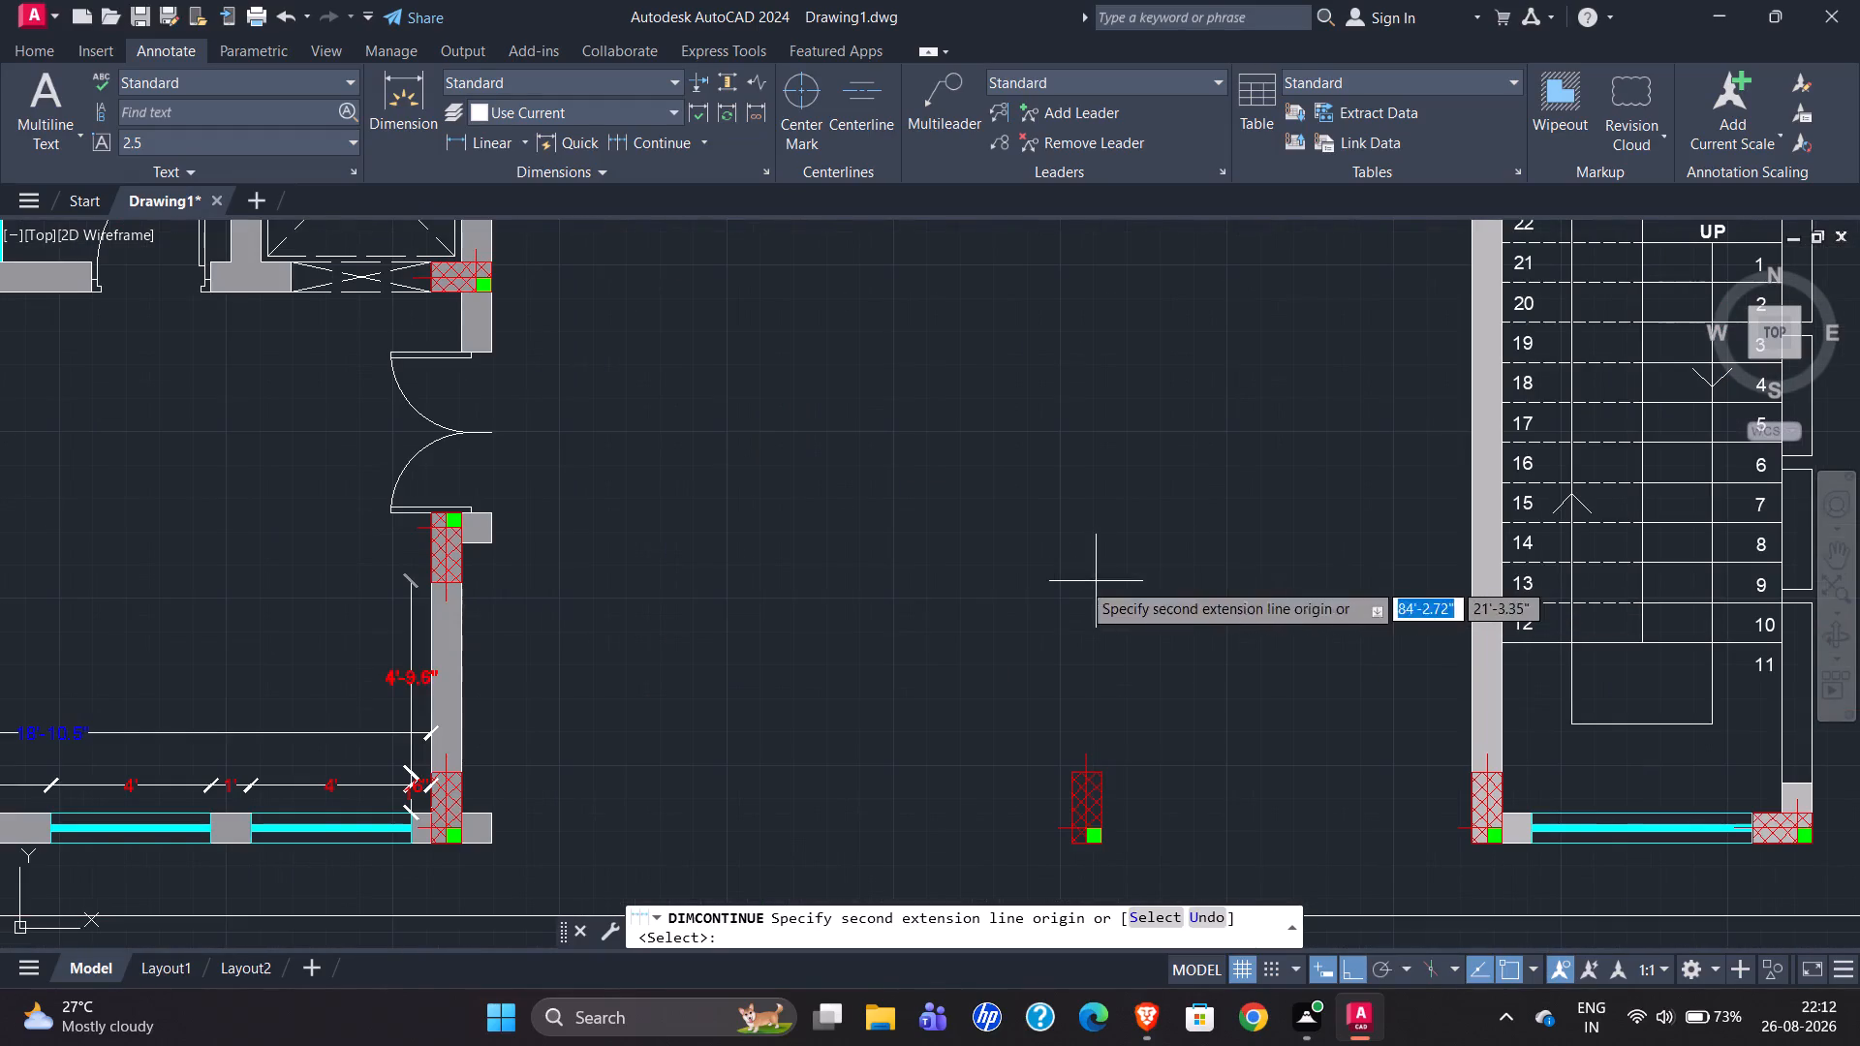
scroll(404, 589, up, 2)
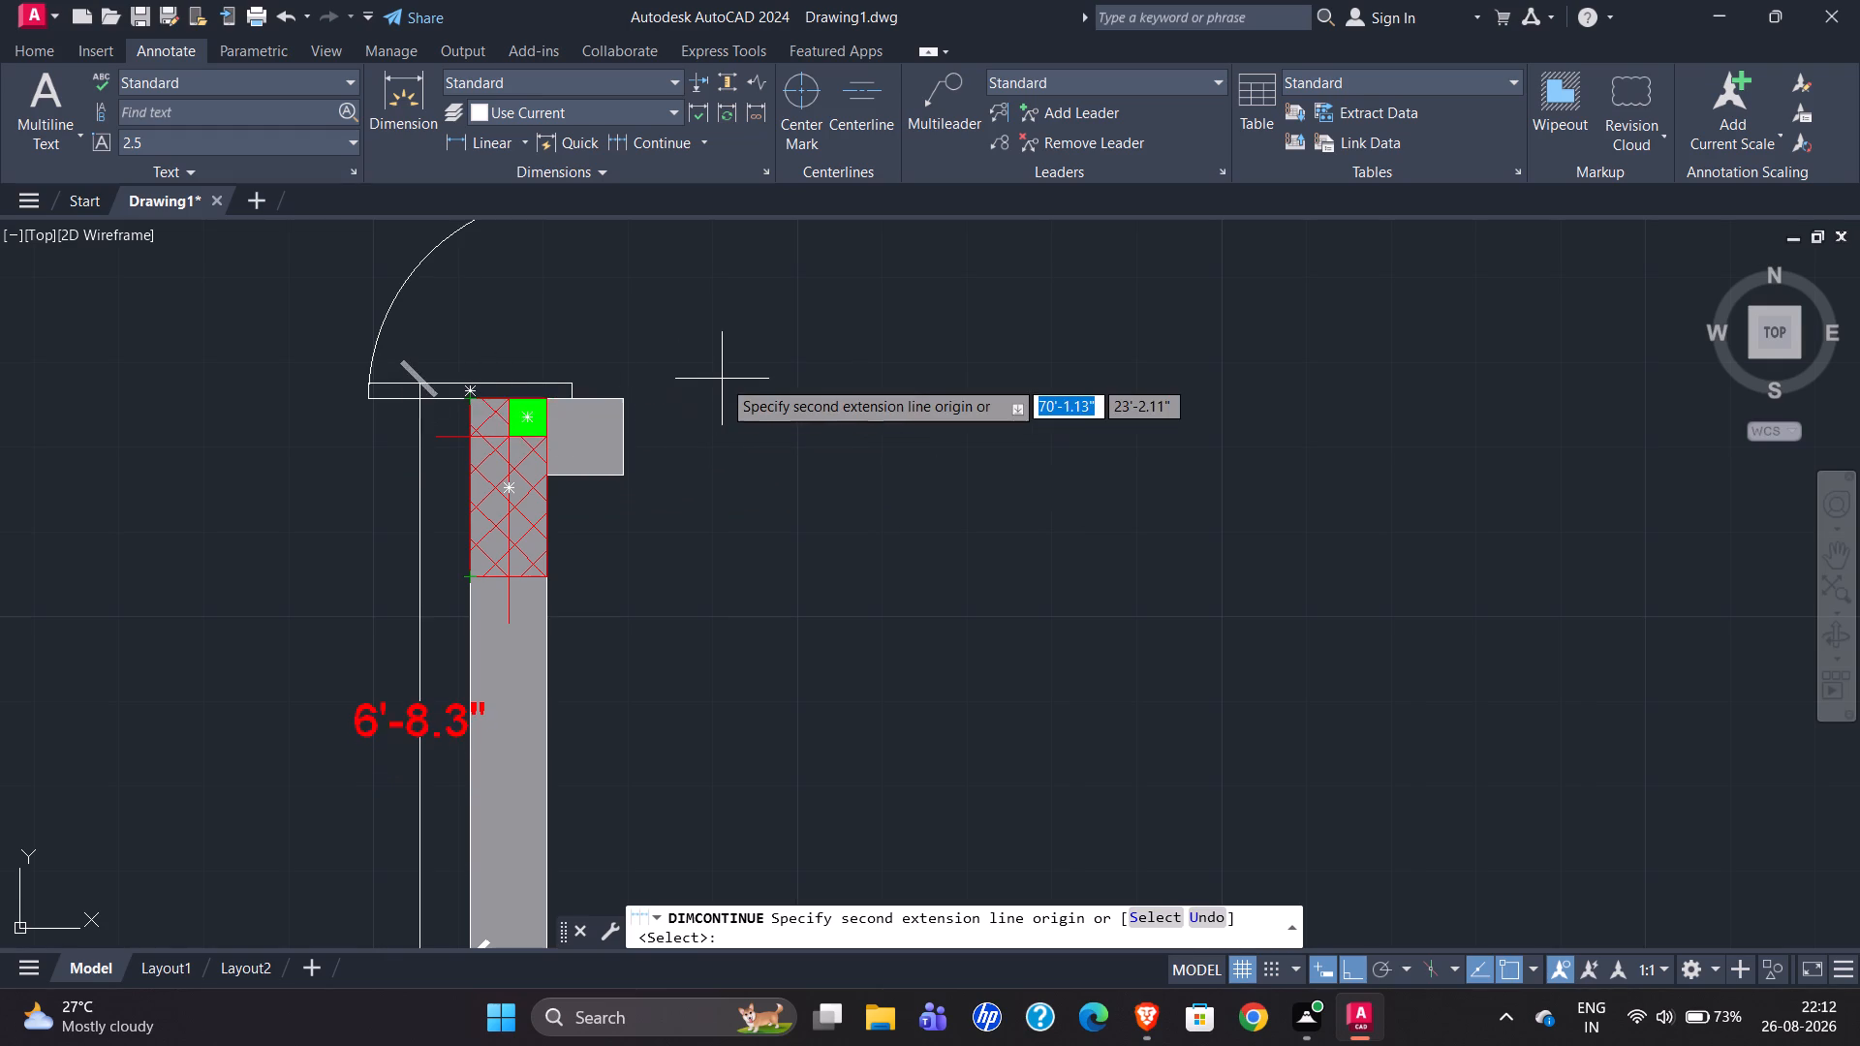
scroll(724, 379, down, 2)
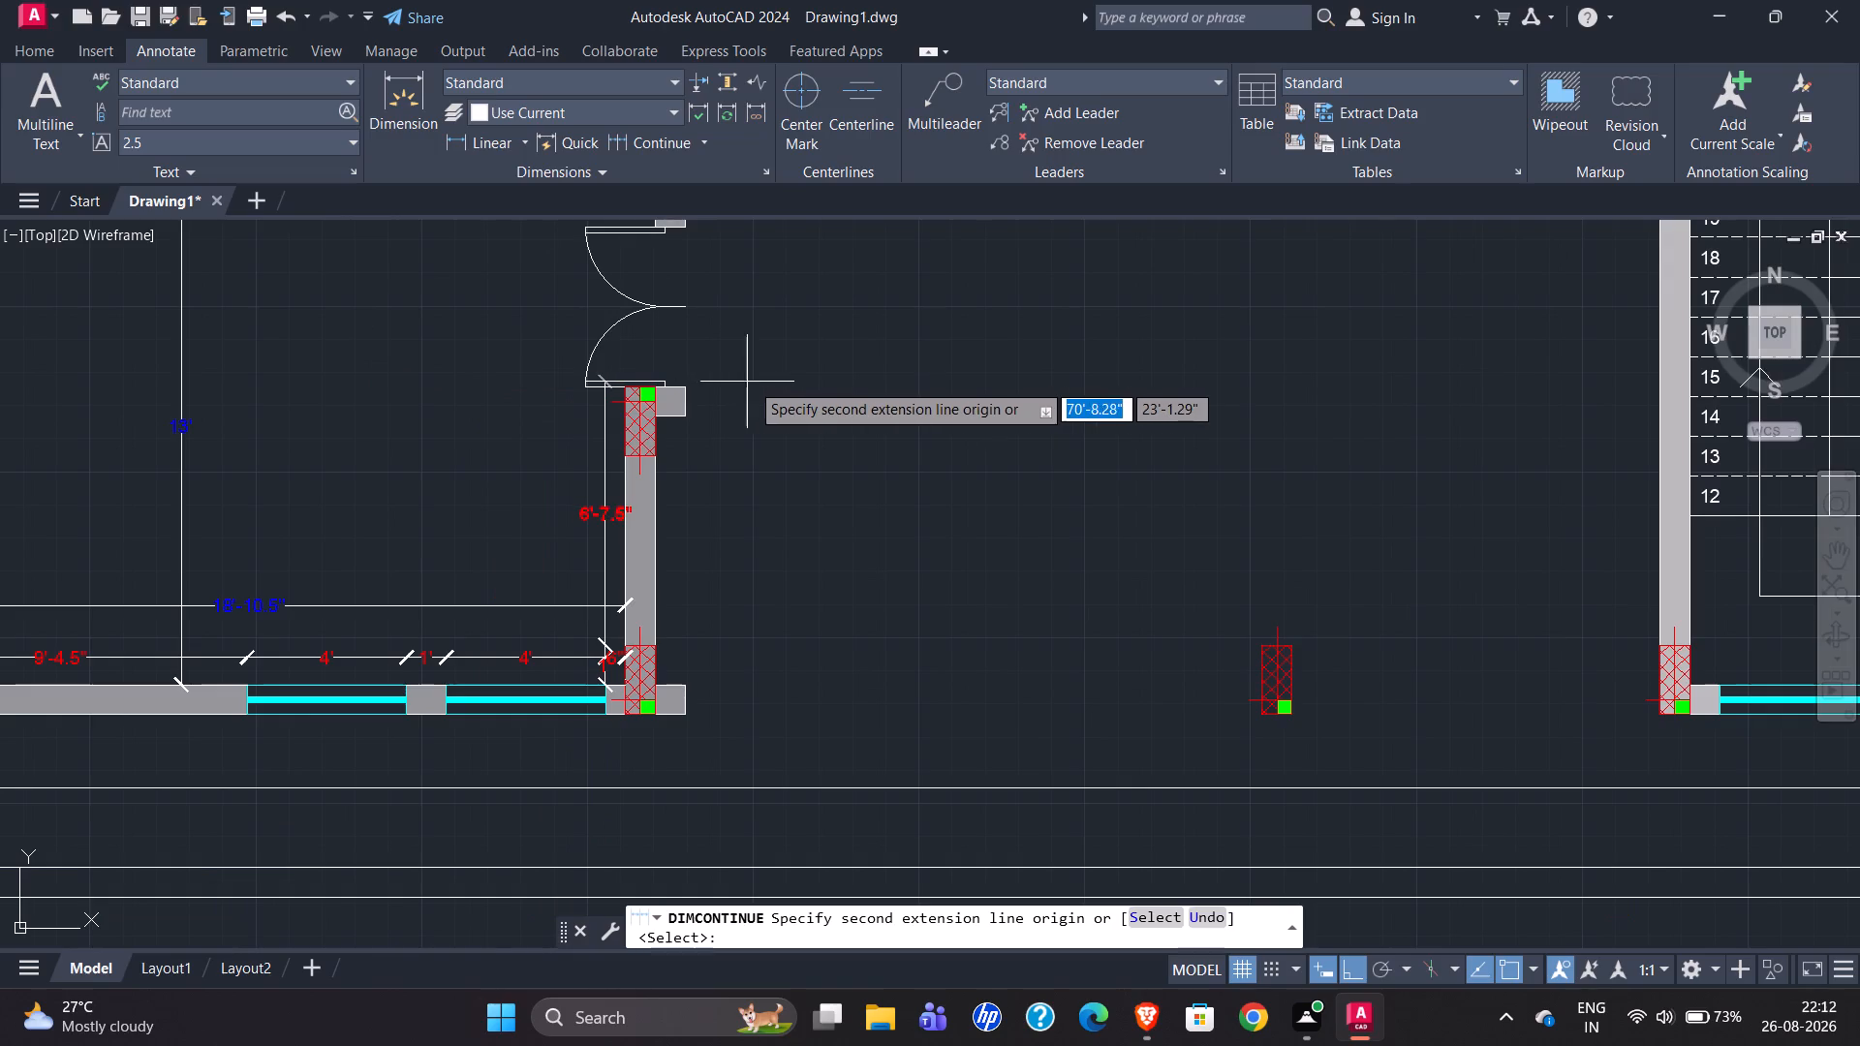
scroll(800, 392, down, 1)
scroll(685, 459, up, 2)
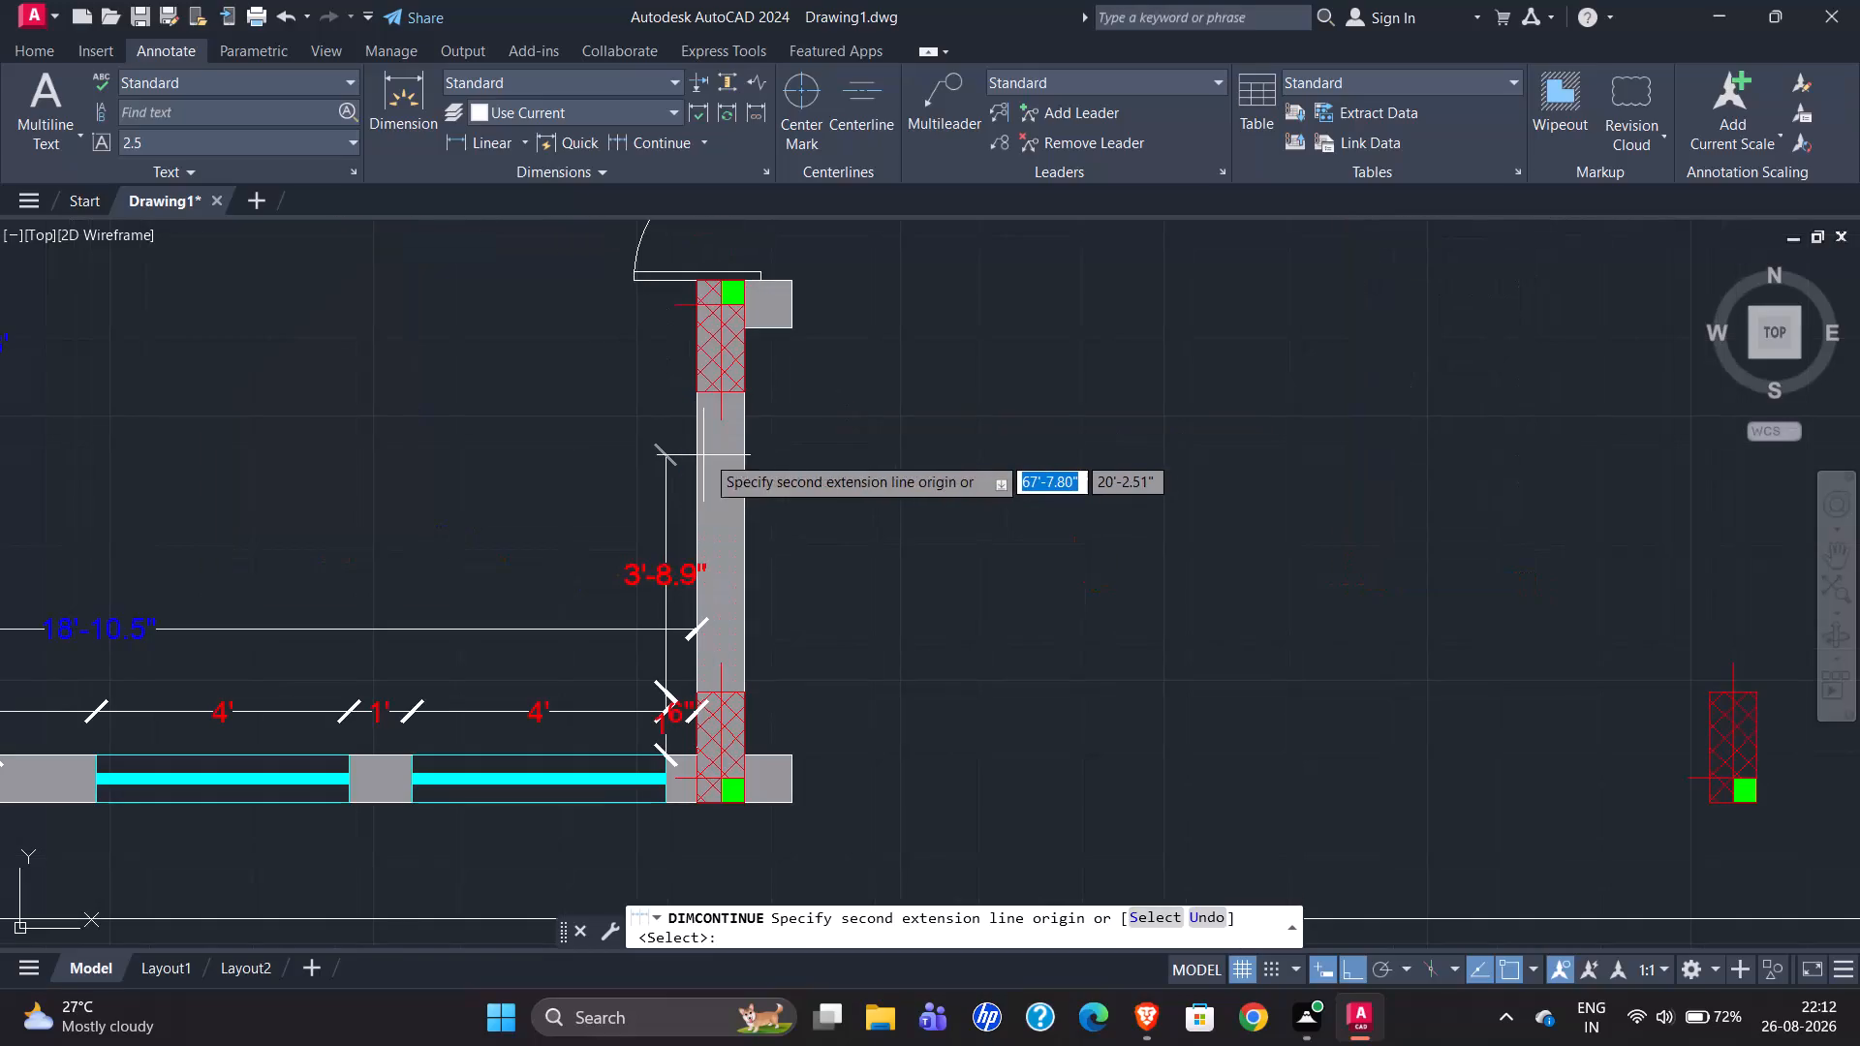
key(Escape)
Examine the reference plan's vertical dimensions along the office room's east wall and check the matching wall in the redrawn plan.
scroll(926, 512, down, 2)
scroll(1087, 506, down, 3)
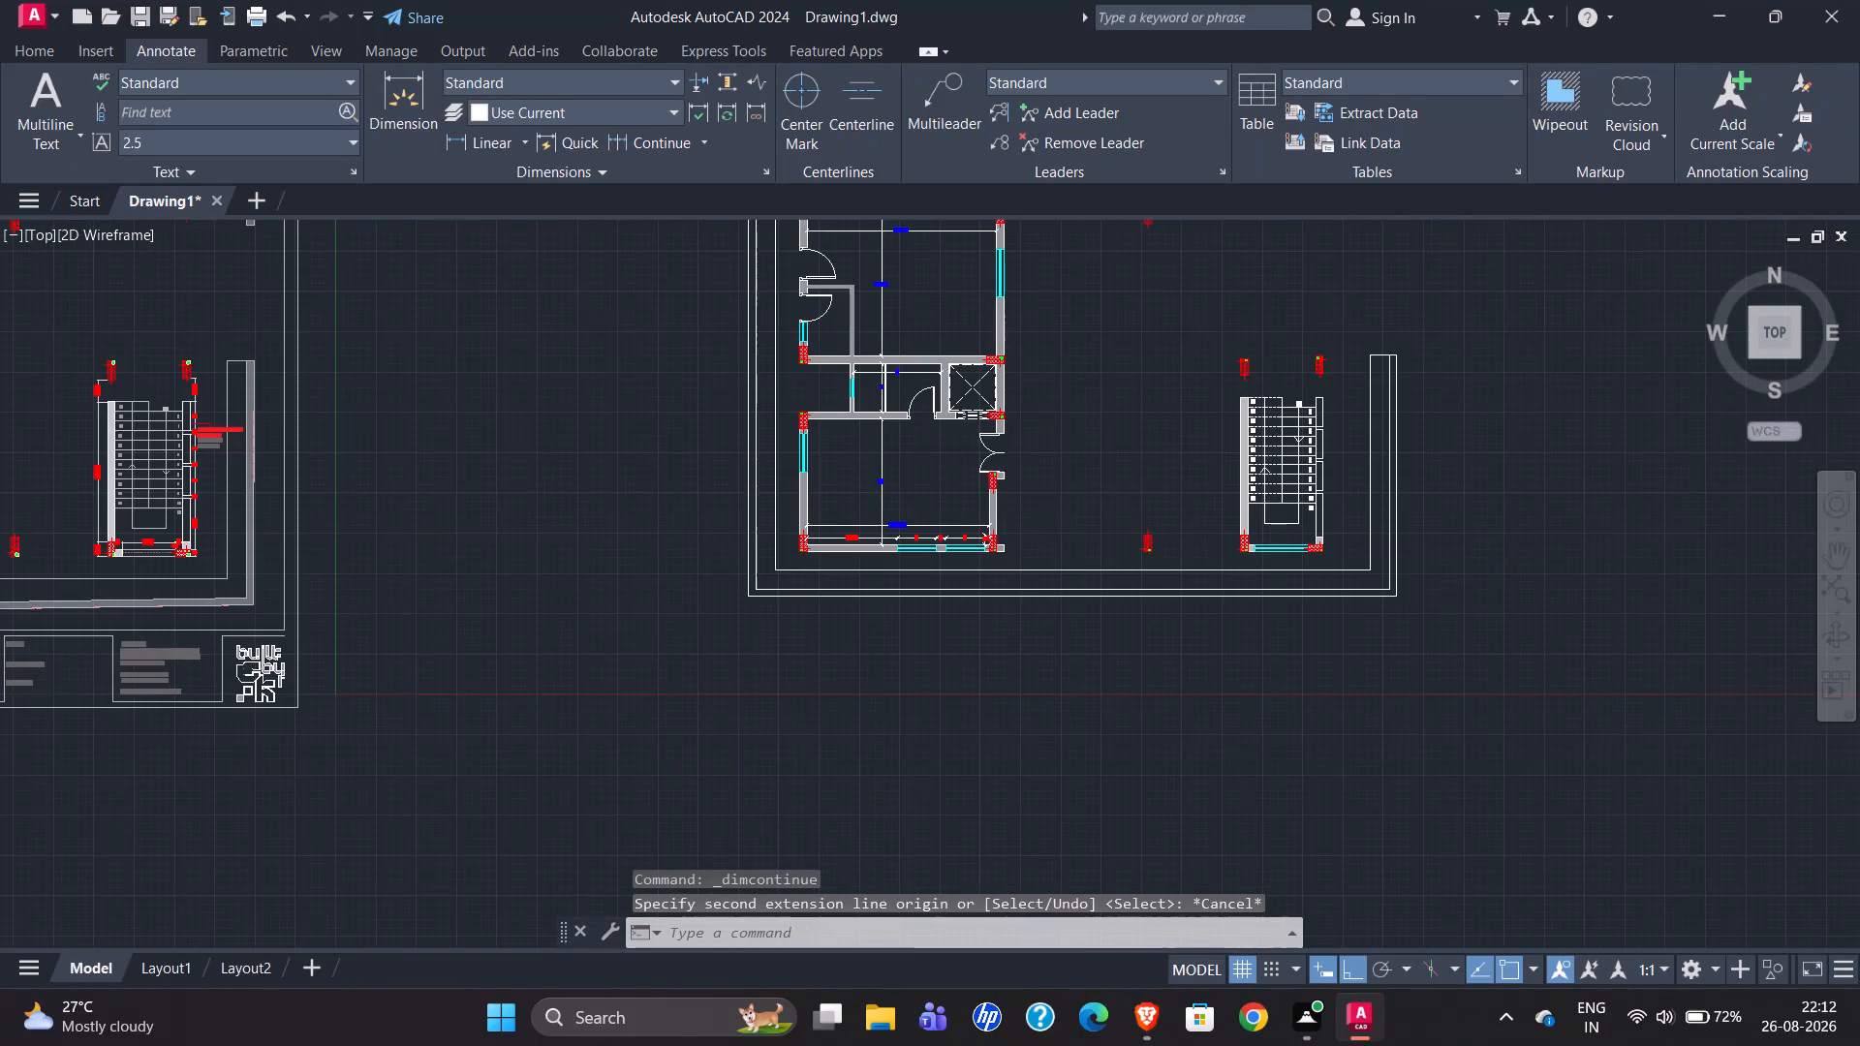
scroll(249, 467, up, 4)
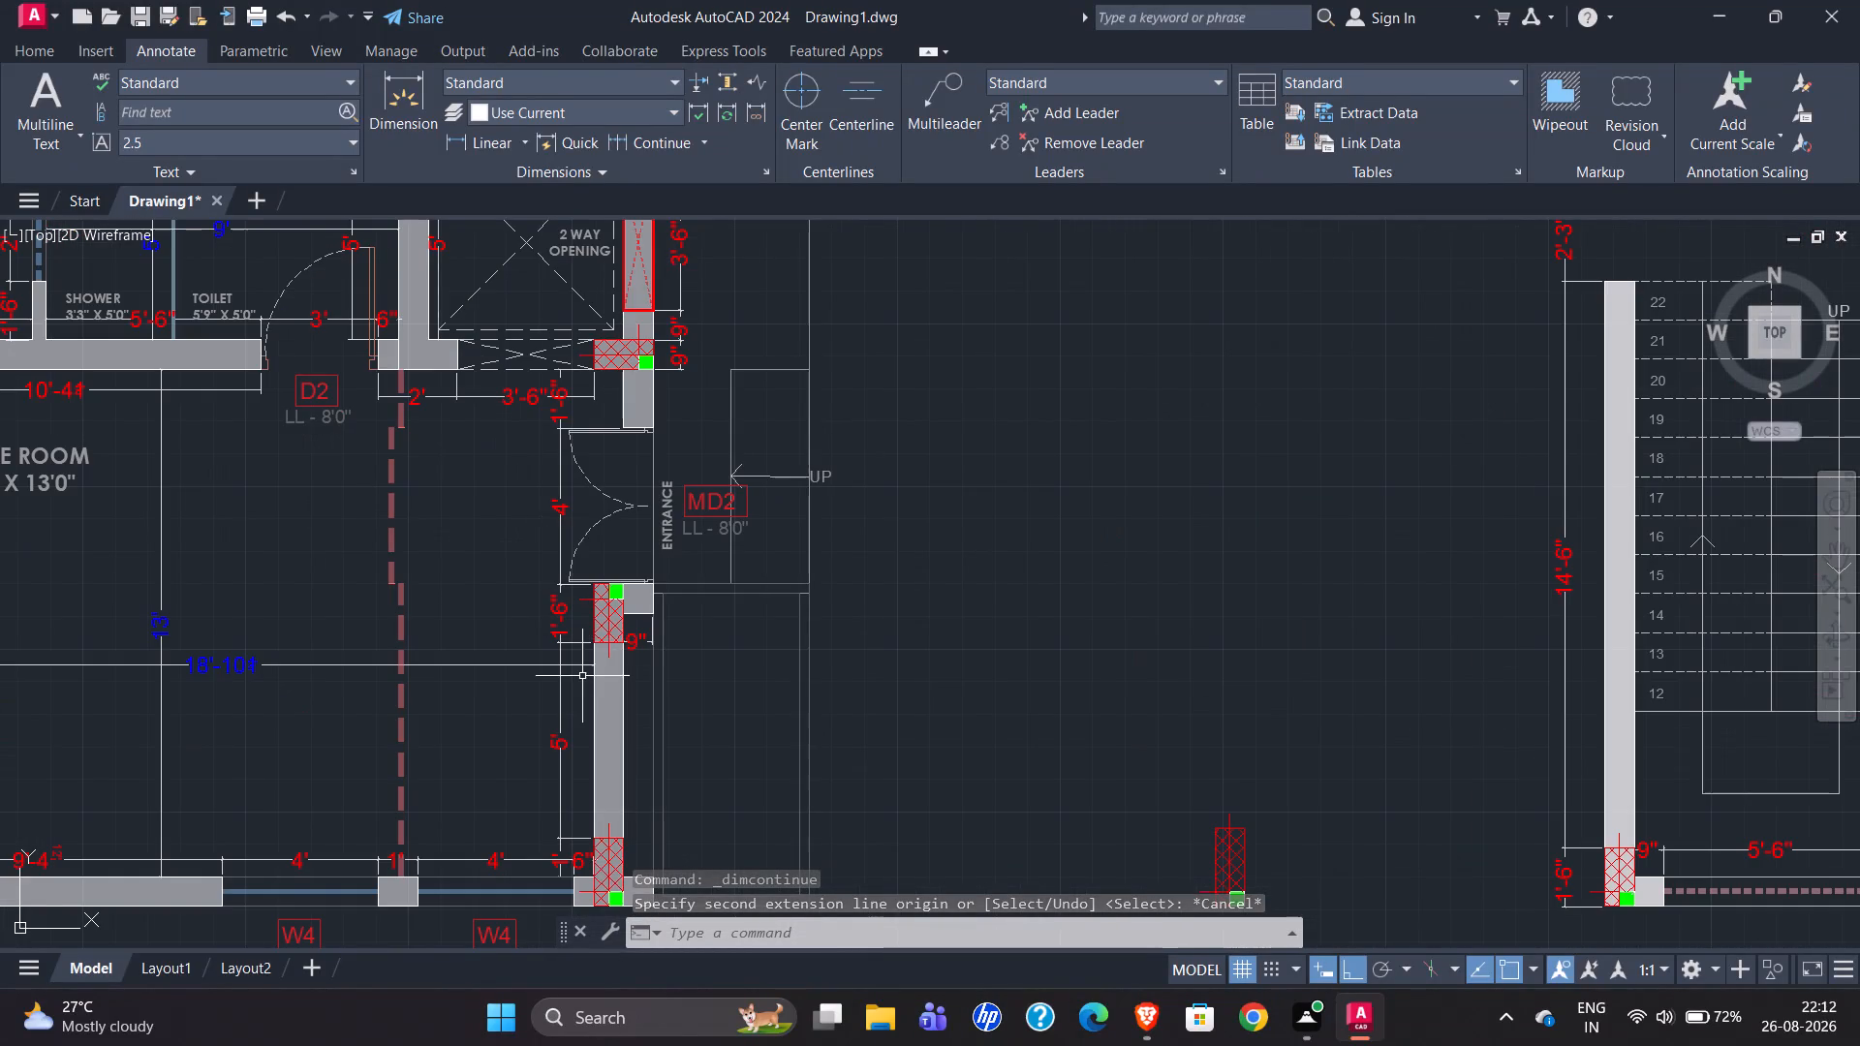
scroll(642, 597, down, 1)
scroll(619, 795, up, 2)
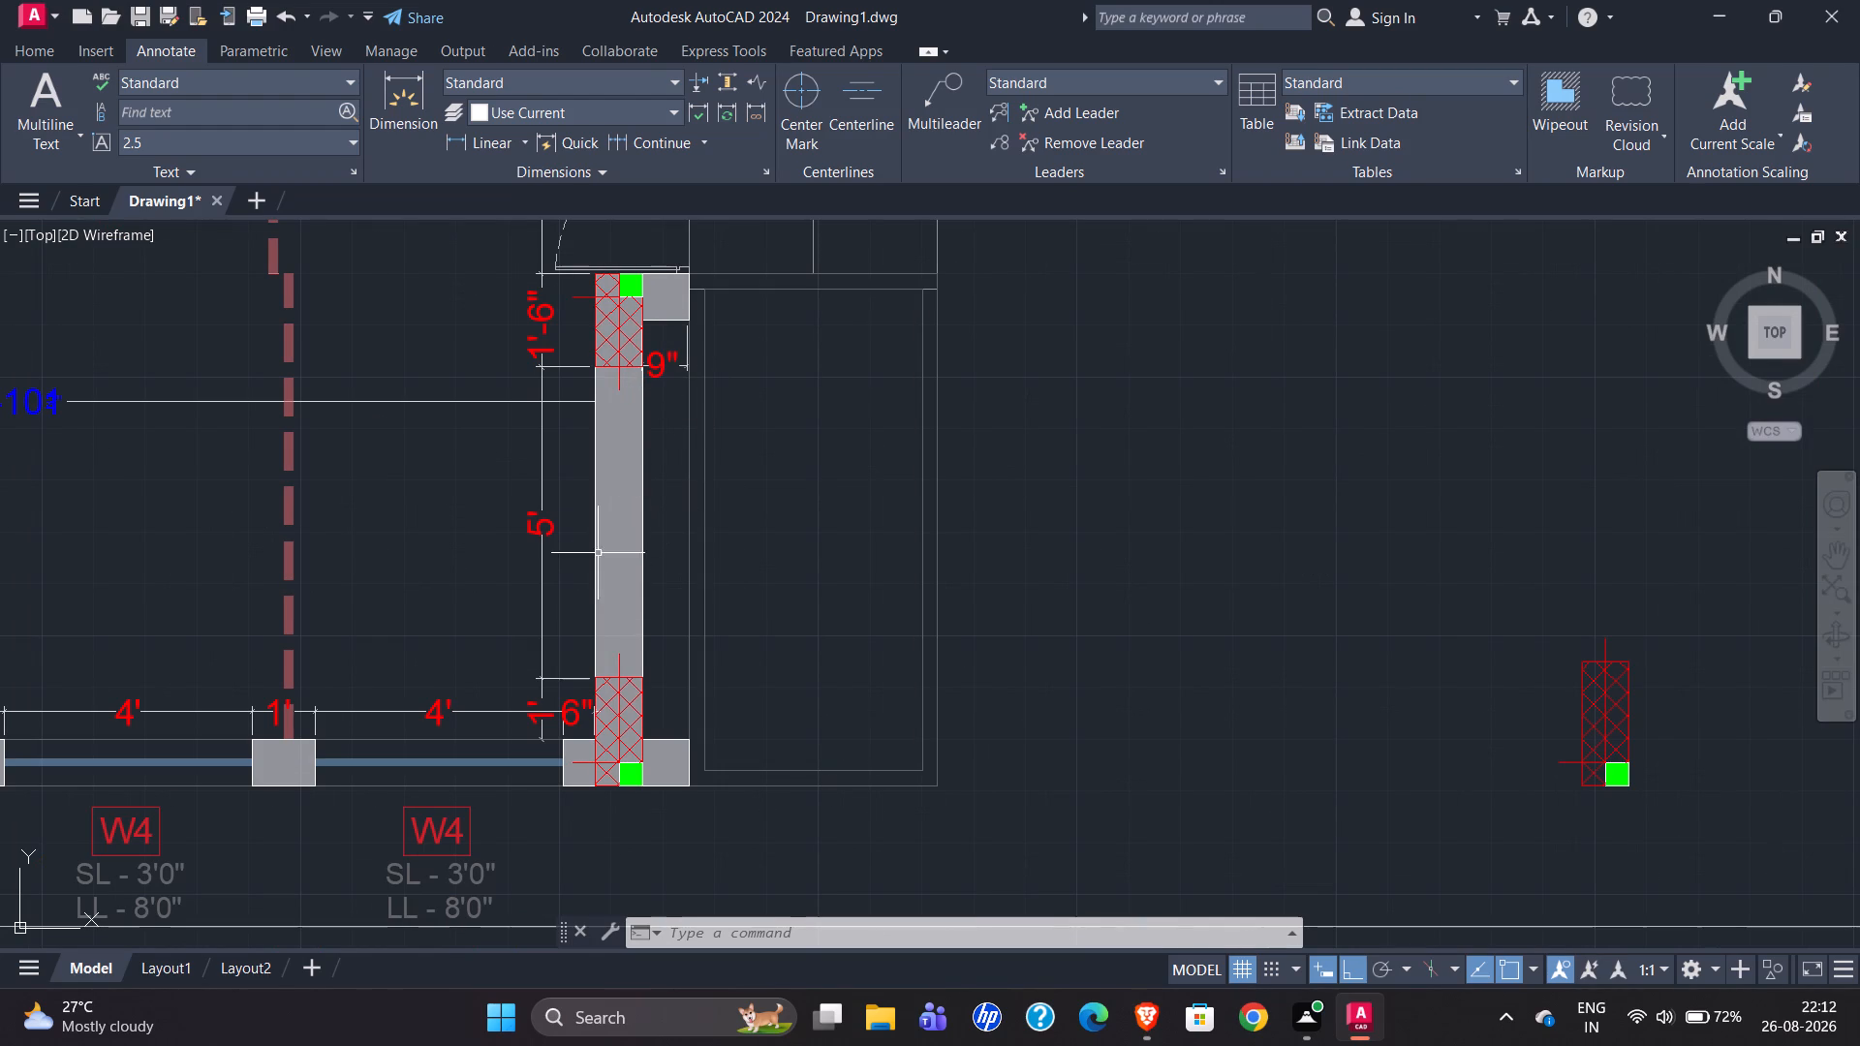
scroll(555, 384, up, 2)
scroll(571, 393, down, 2)
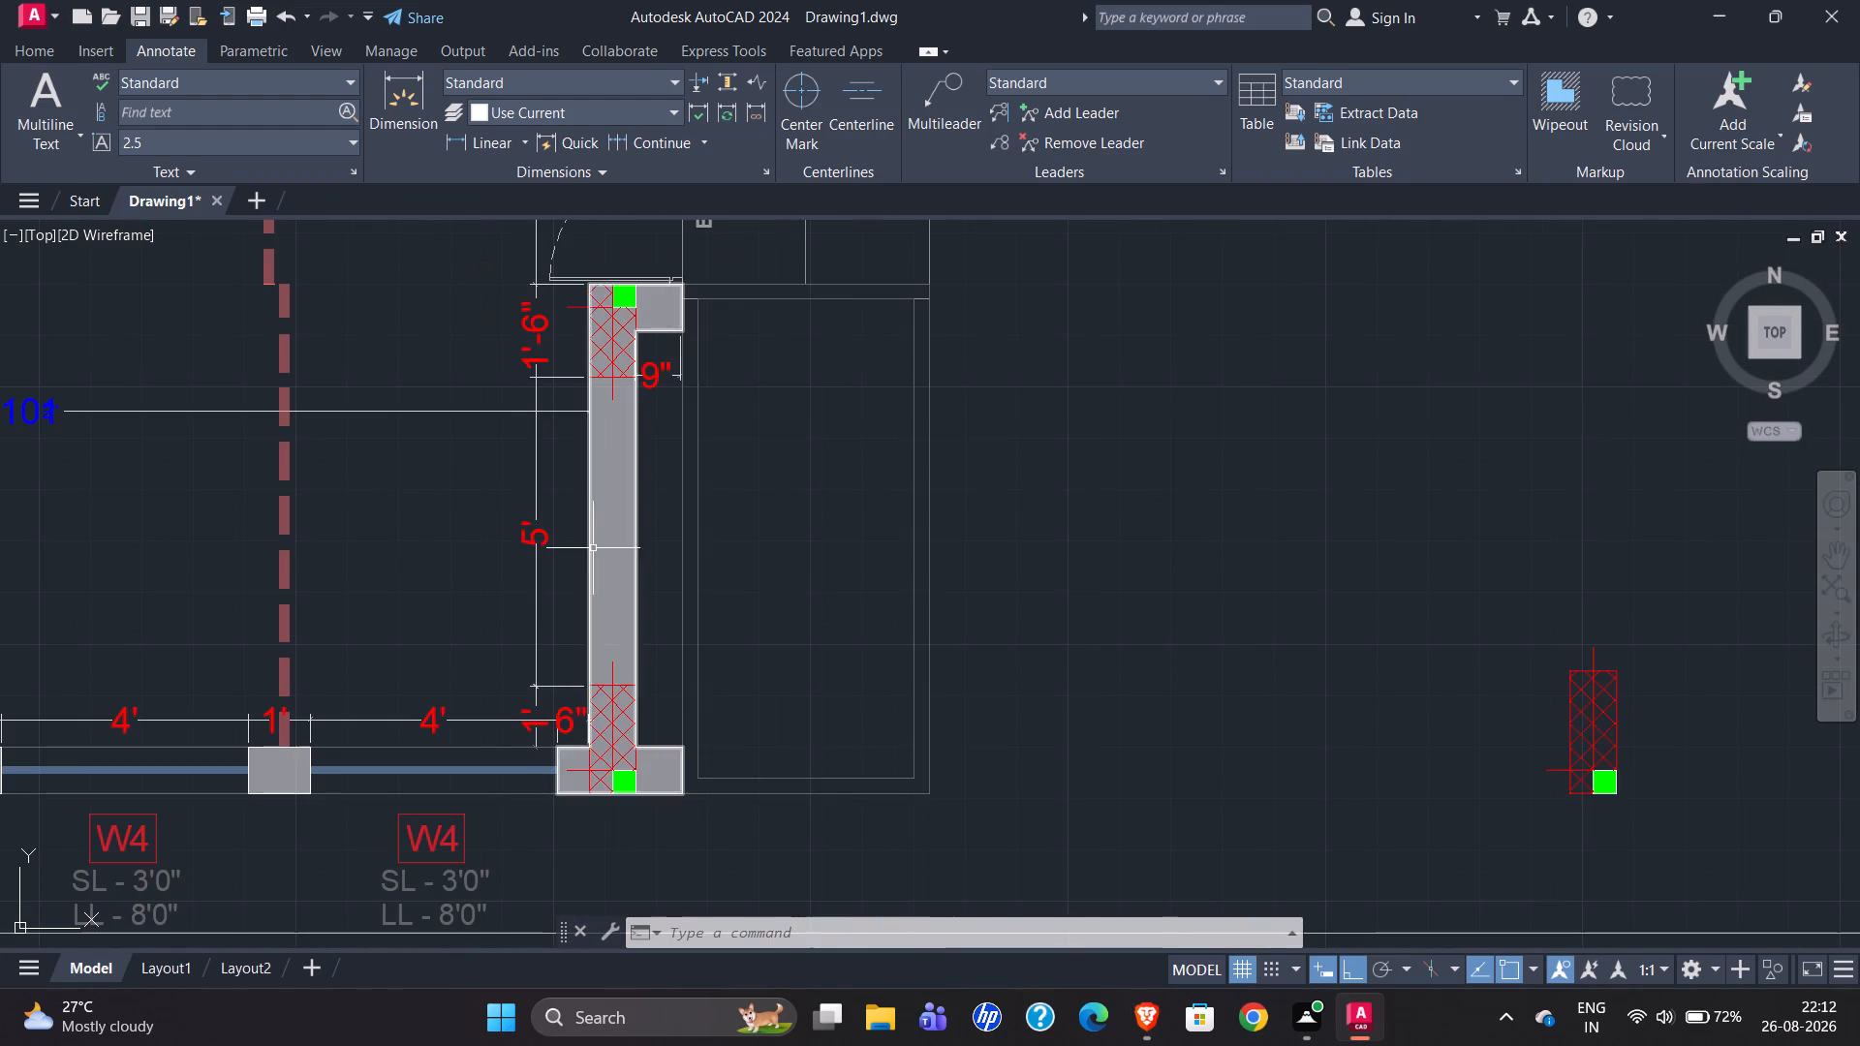
scroll(391, 506, down, 3)
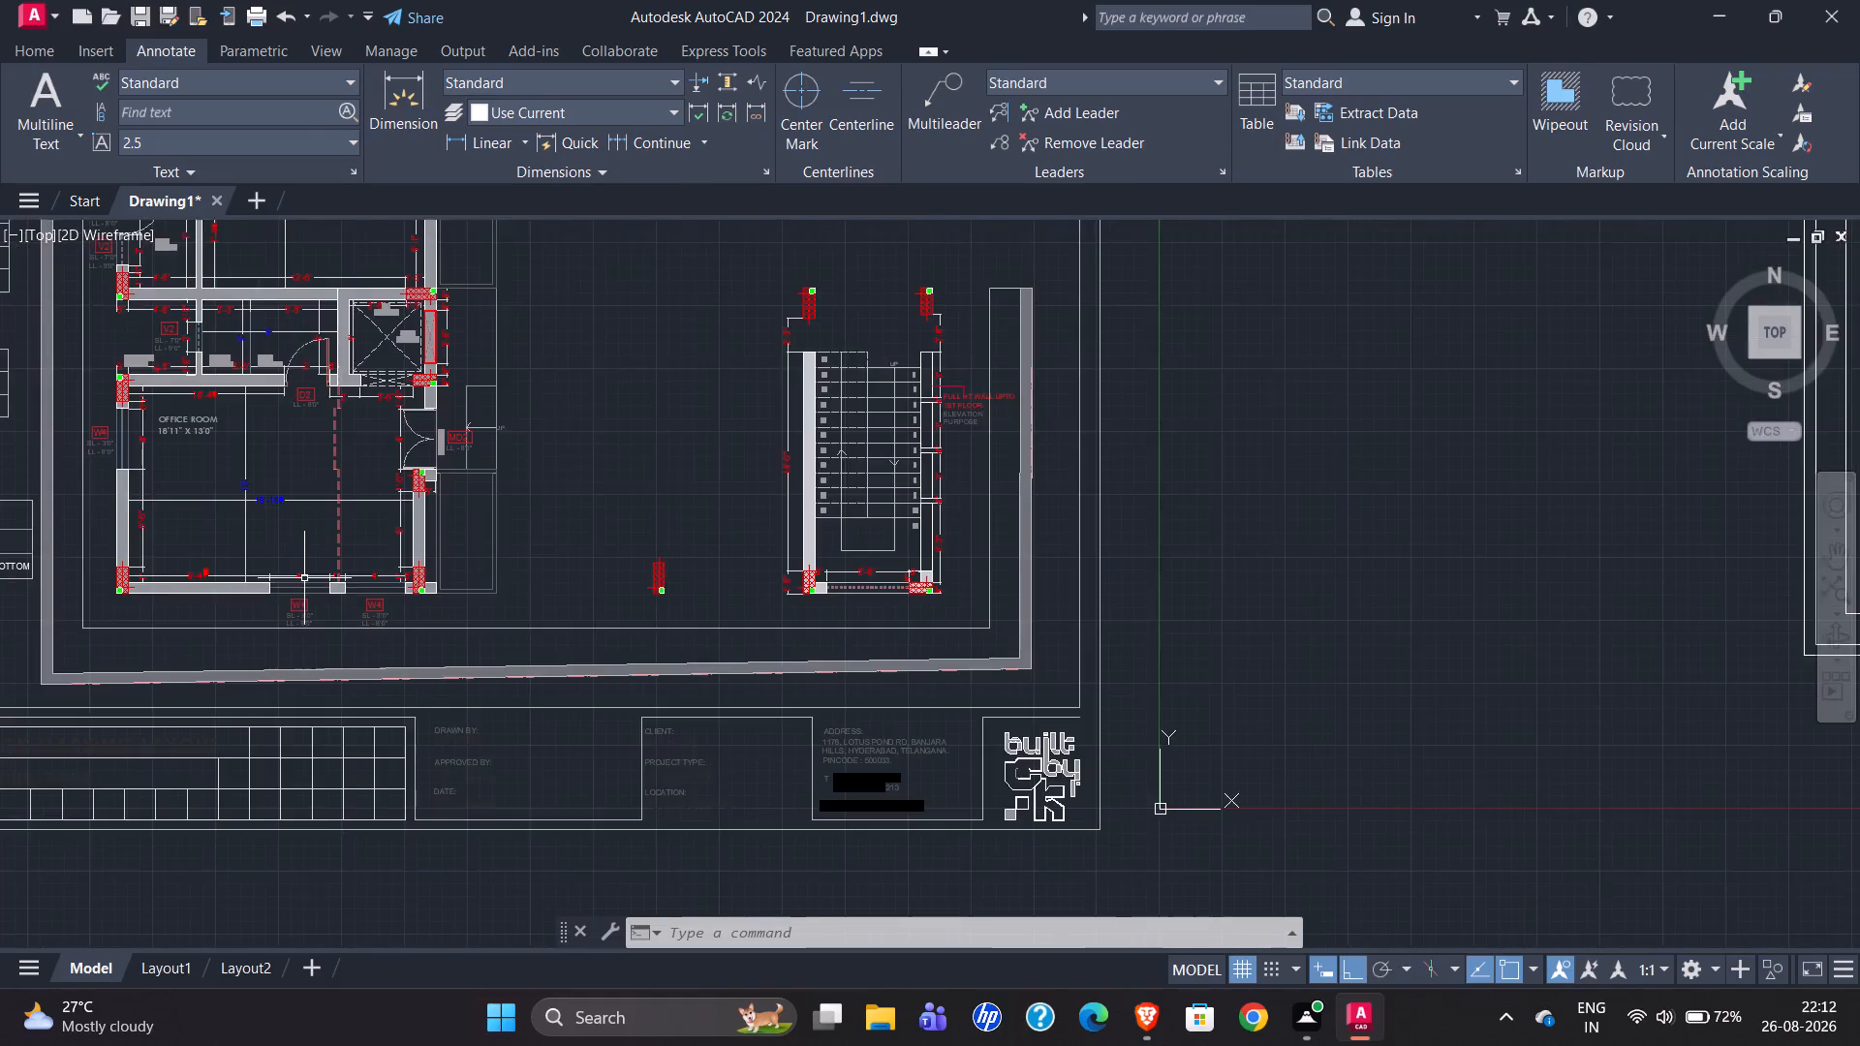
scroll(273, 593, down, 2)
scroll(1055, 529, up, 4)
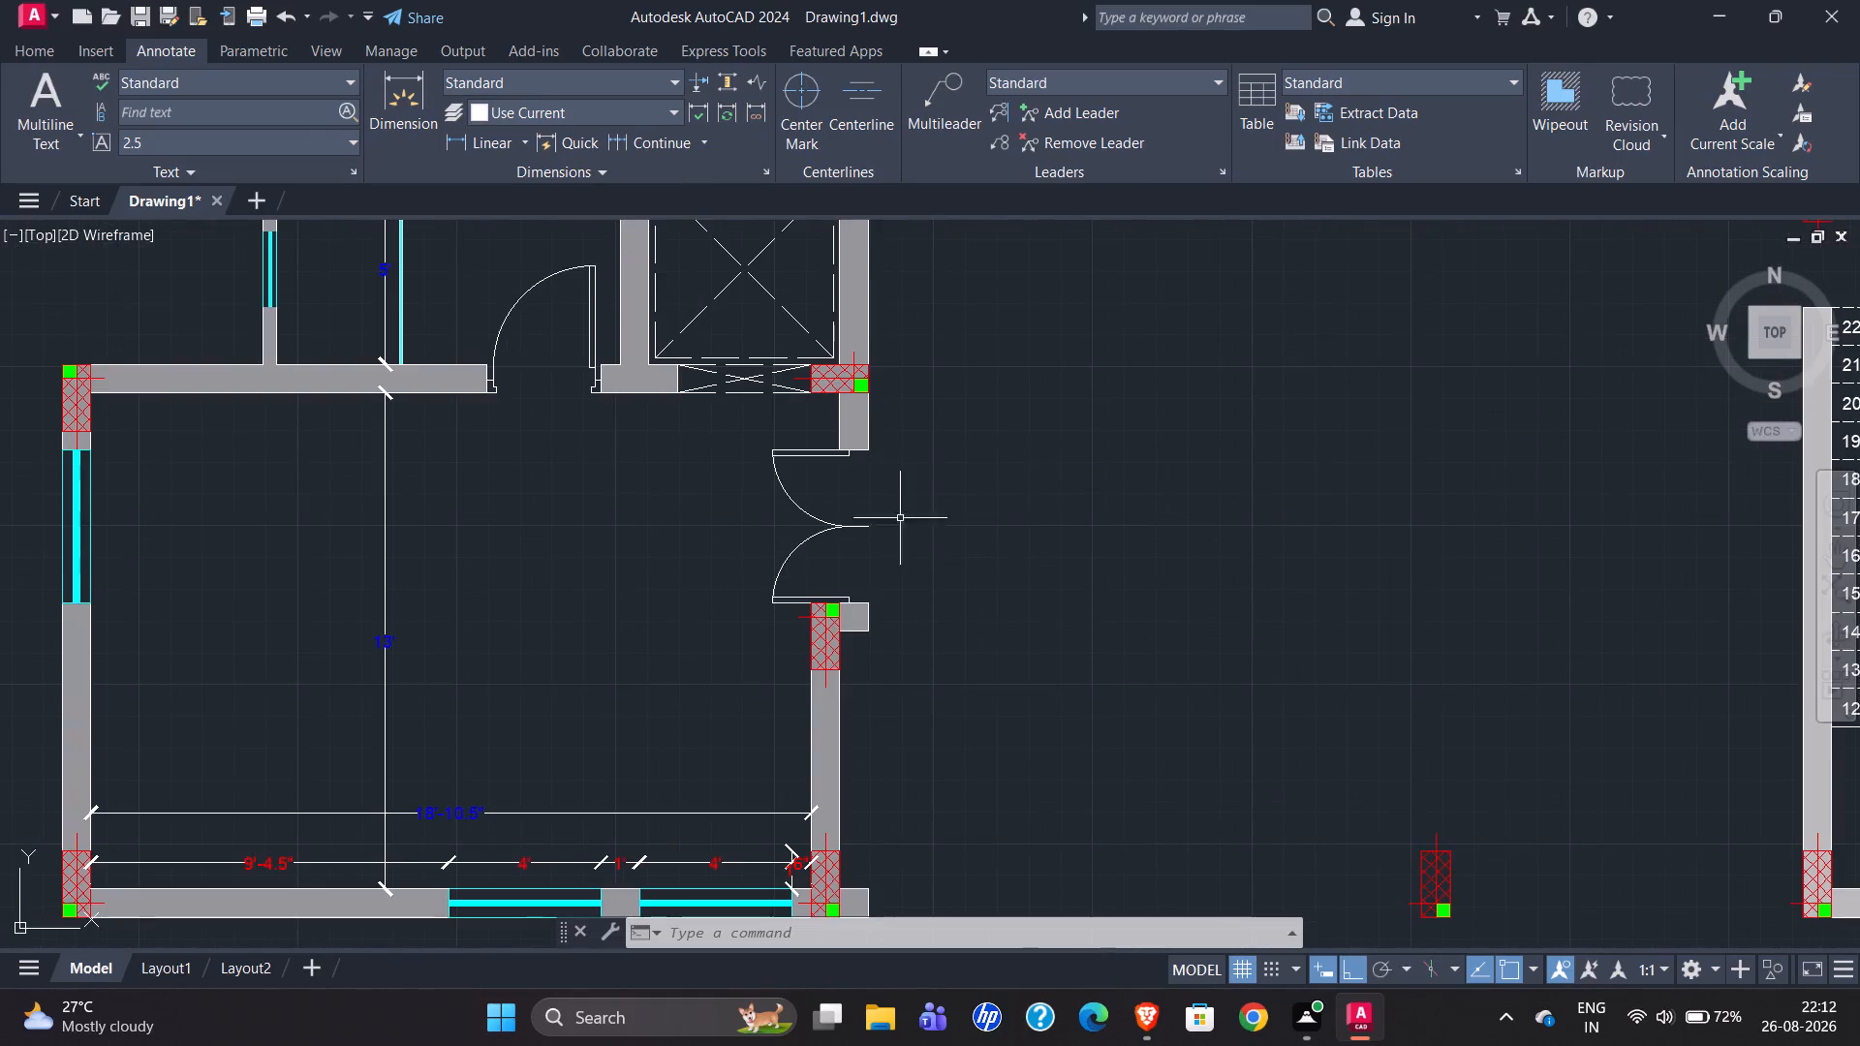
scroll(896, 473, down, 1)
scroll(821, 665, up, 3)
scroll(821, 615, down, 2)
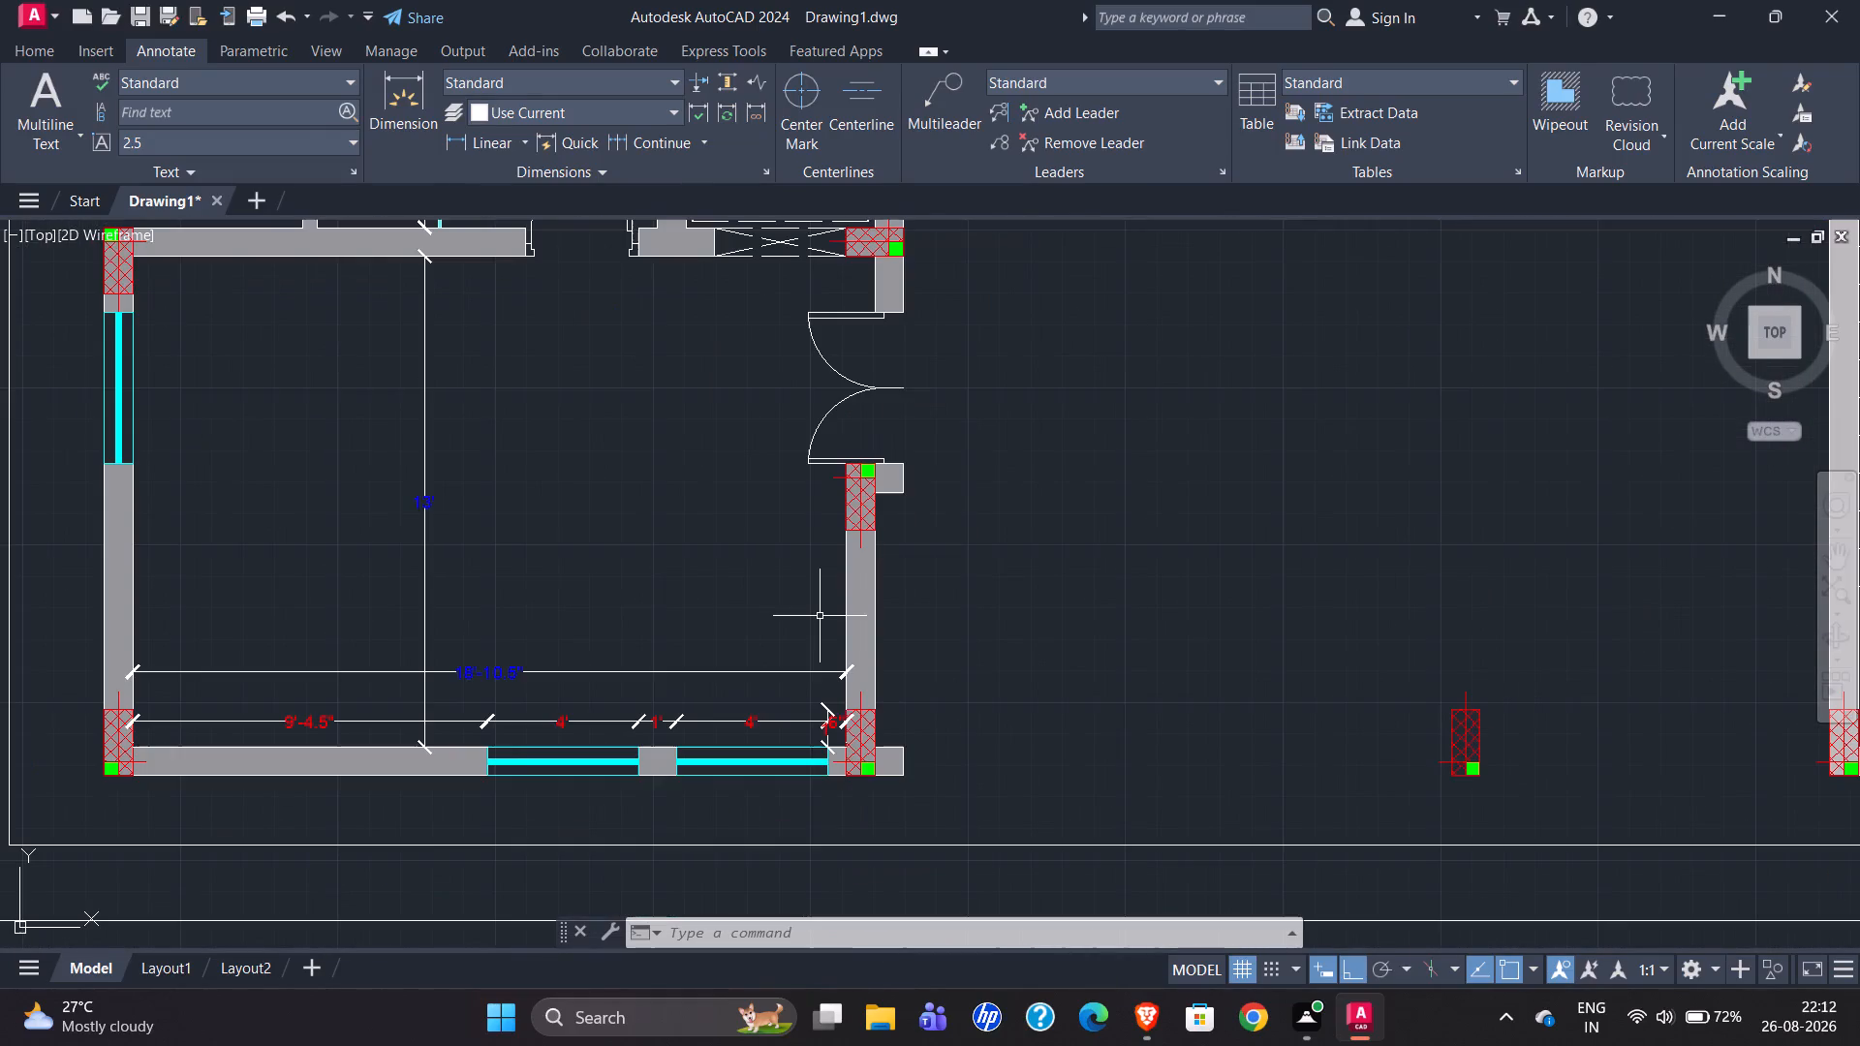
Measure the height of the column just below the office room's east entrance with a temporary line.
click(27, 59)
click(38, 103)
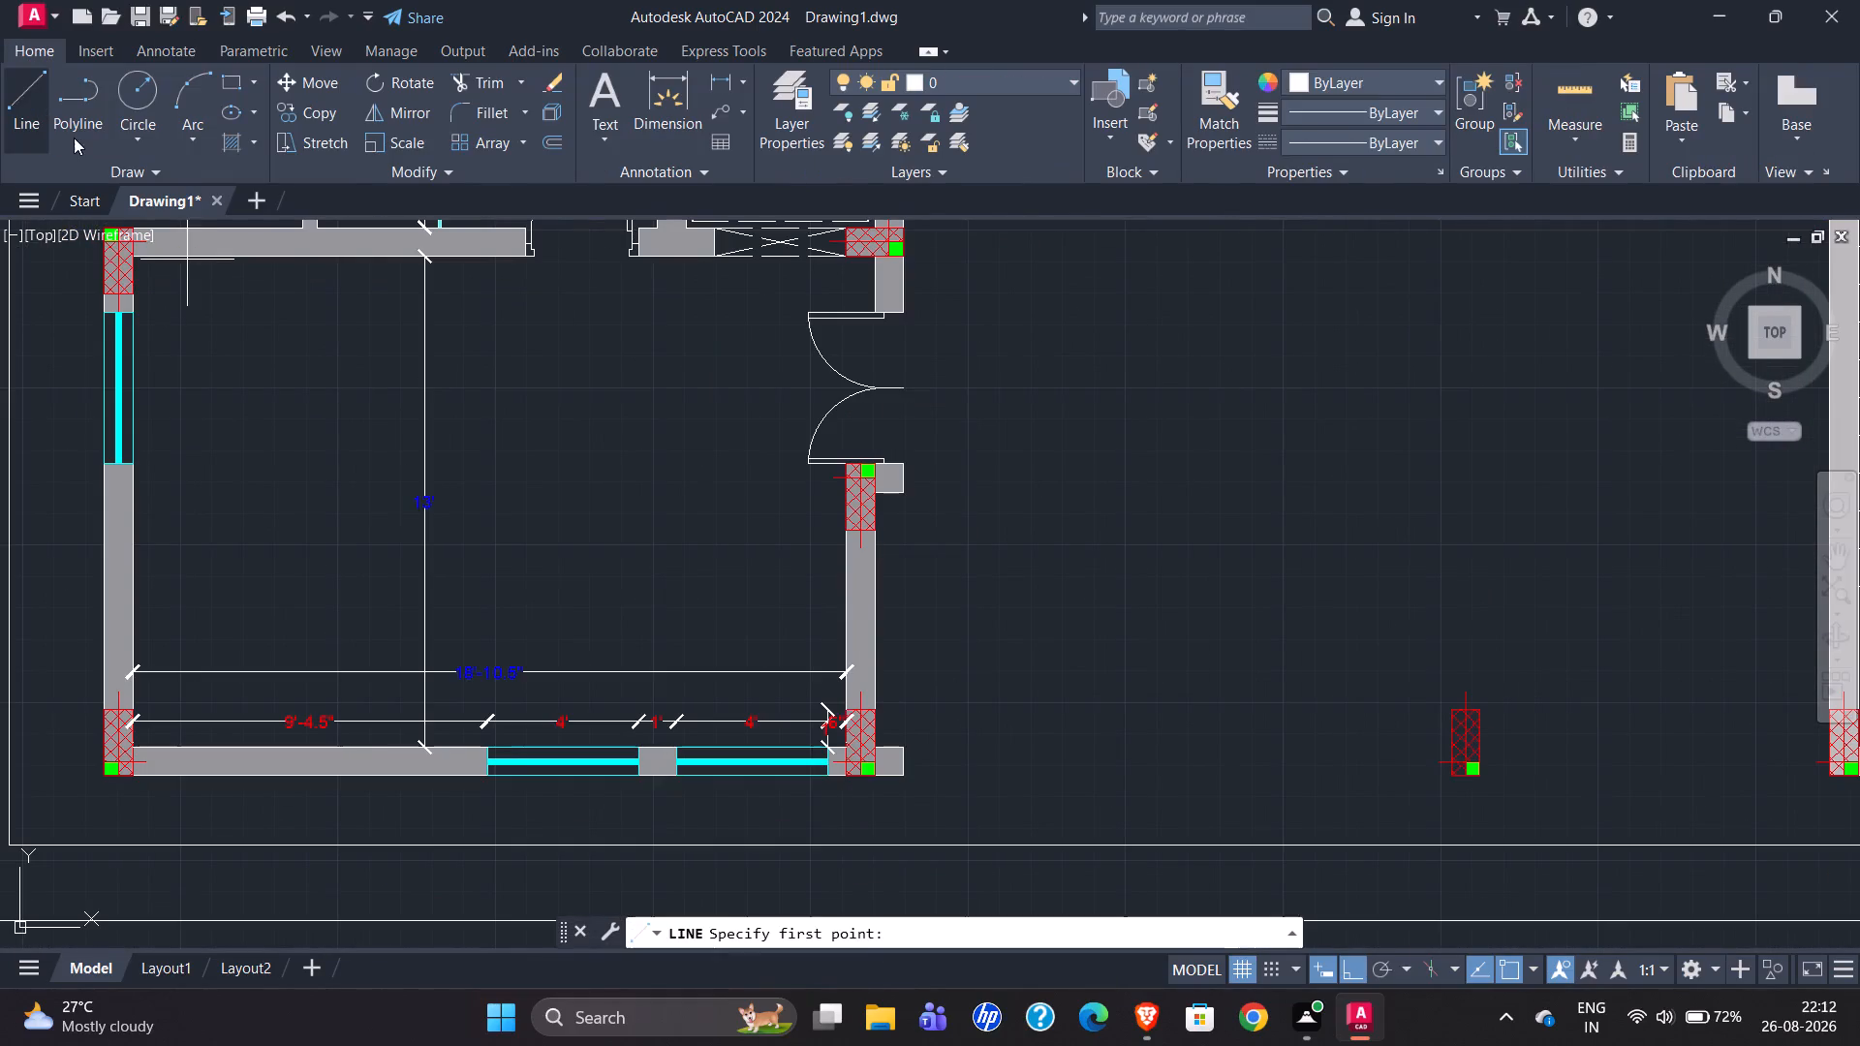
scroll(920, 546, up, 3)
scroll(758, 580, down, 1)
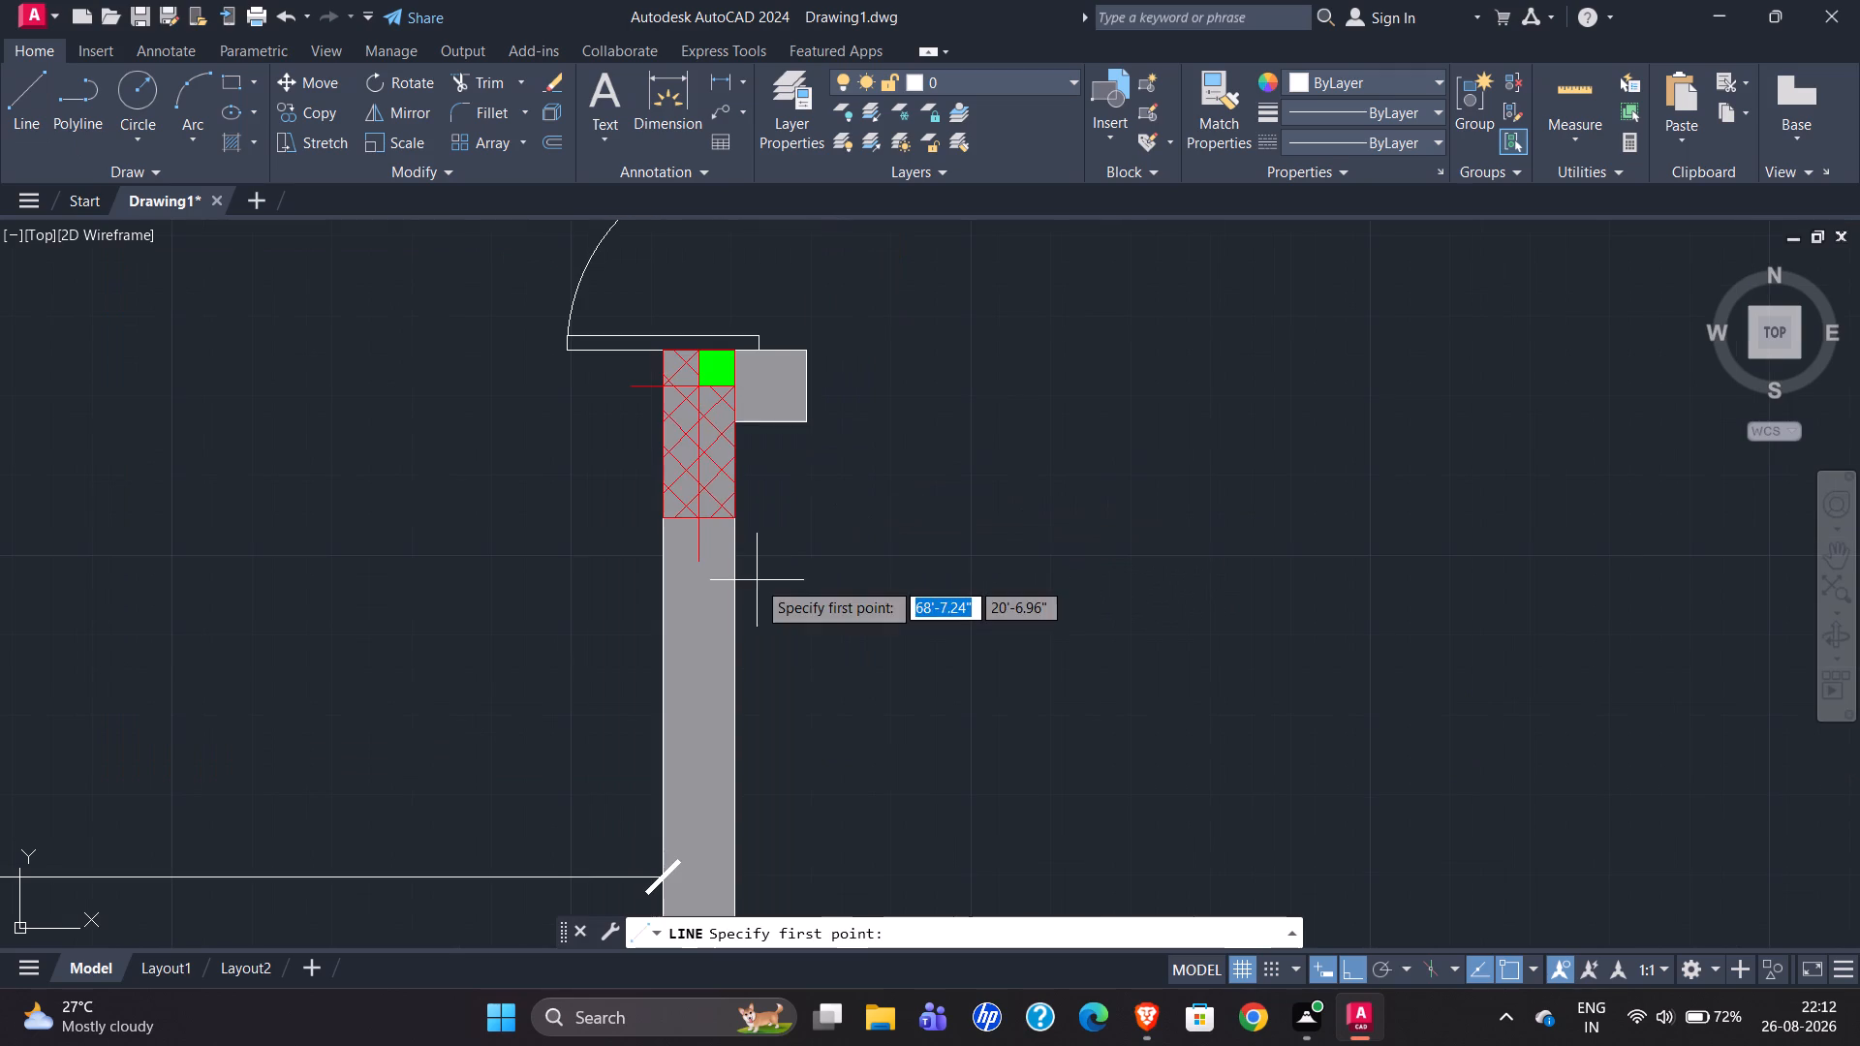
click(657, 353)
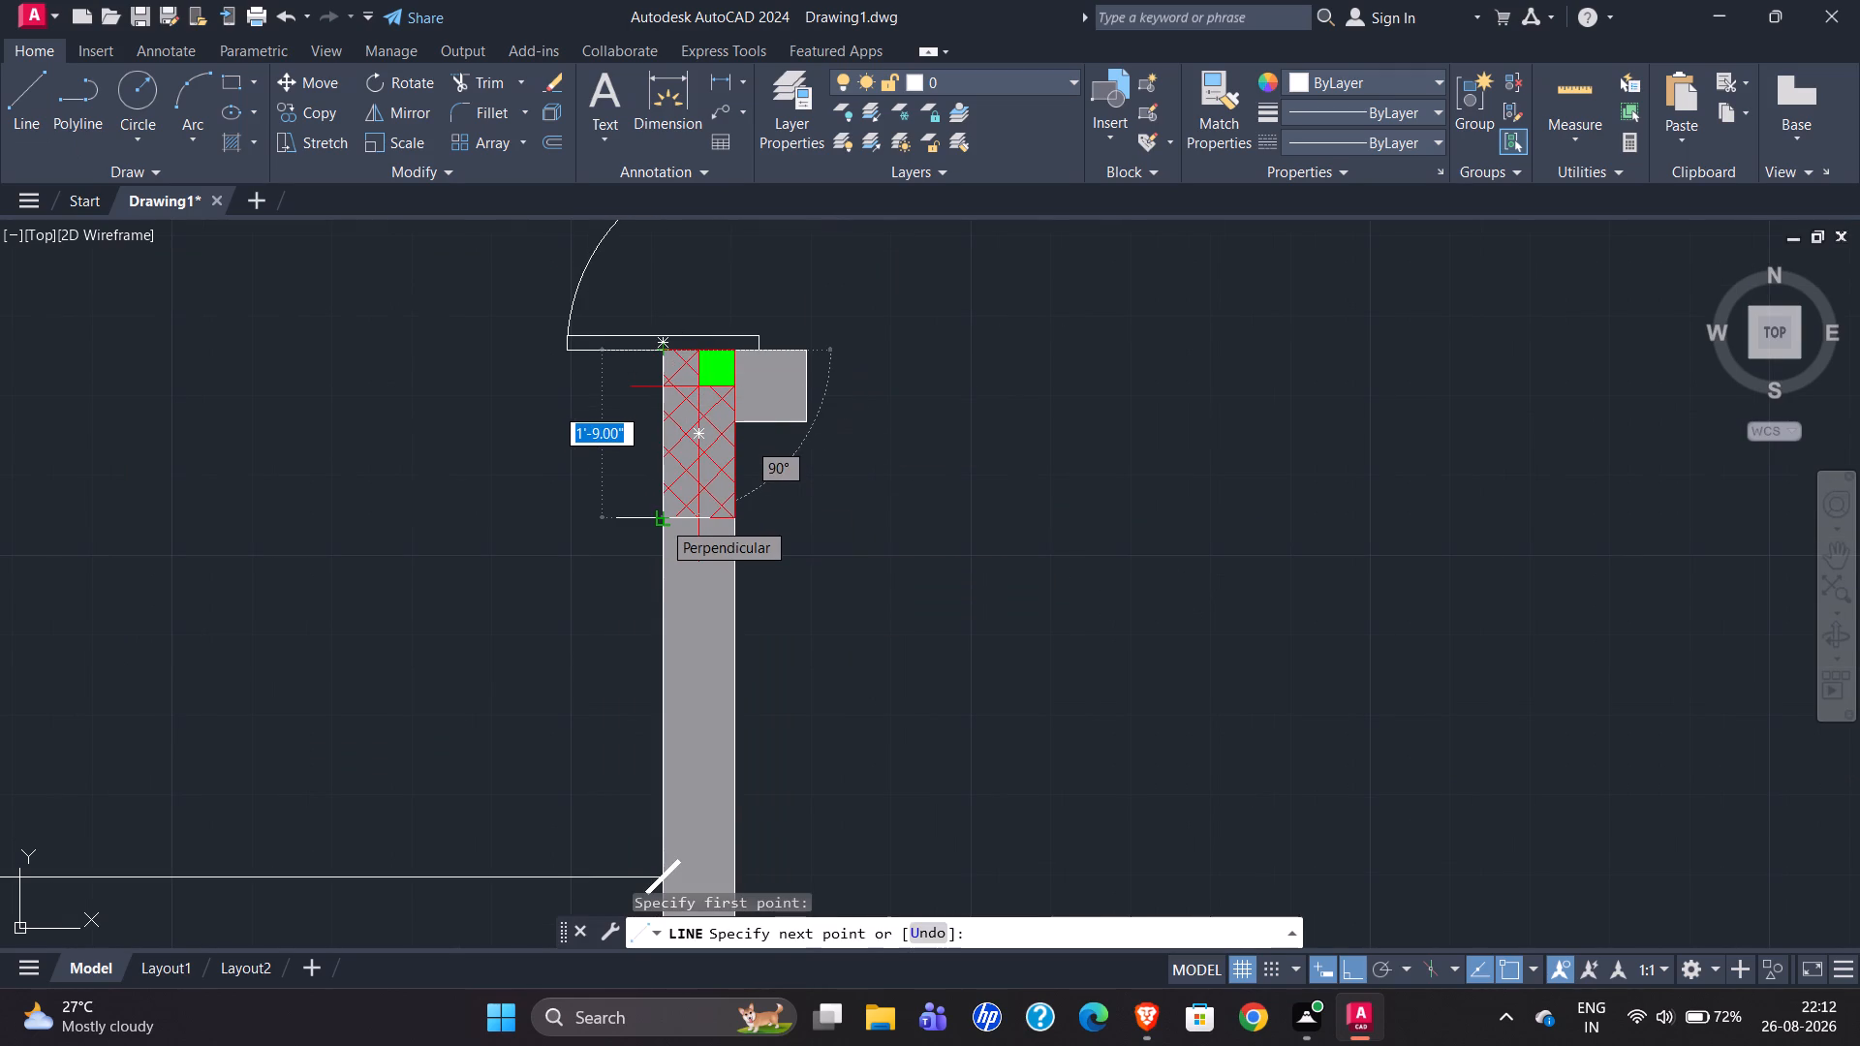
key(Escape)
Shorten the column below the east entrance by stretching its bottom edge upward 3".
scroll(717, 534, up, 1)
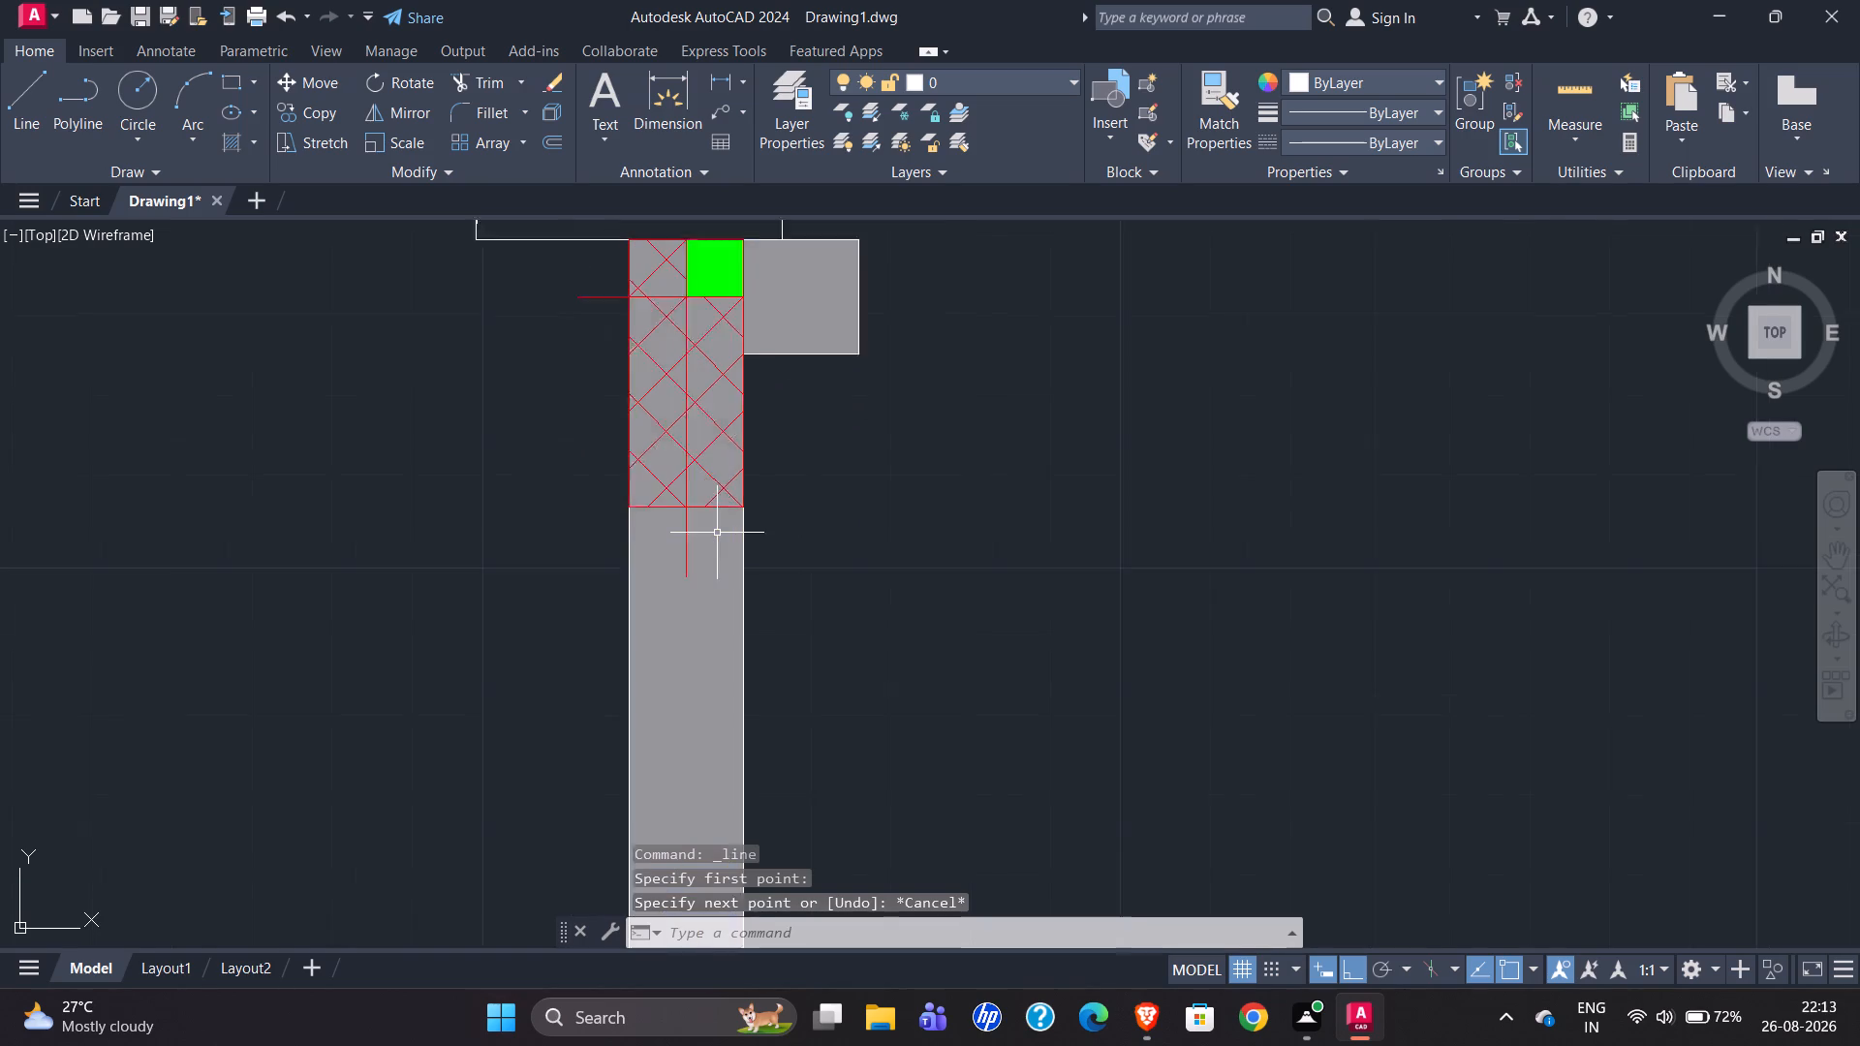
scroll(717, 533, up, 1)
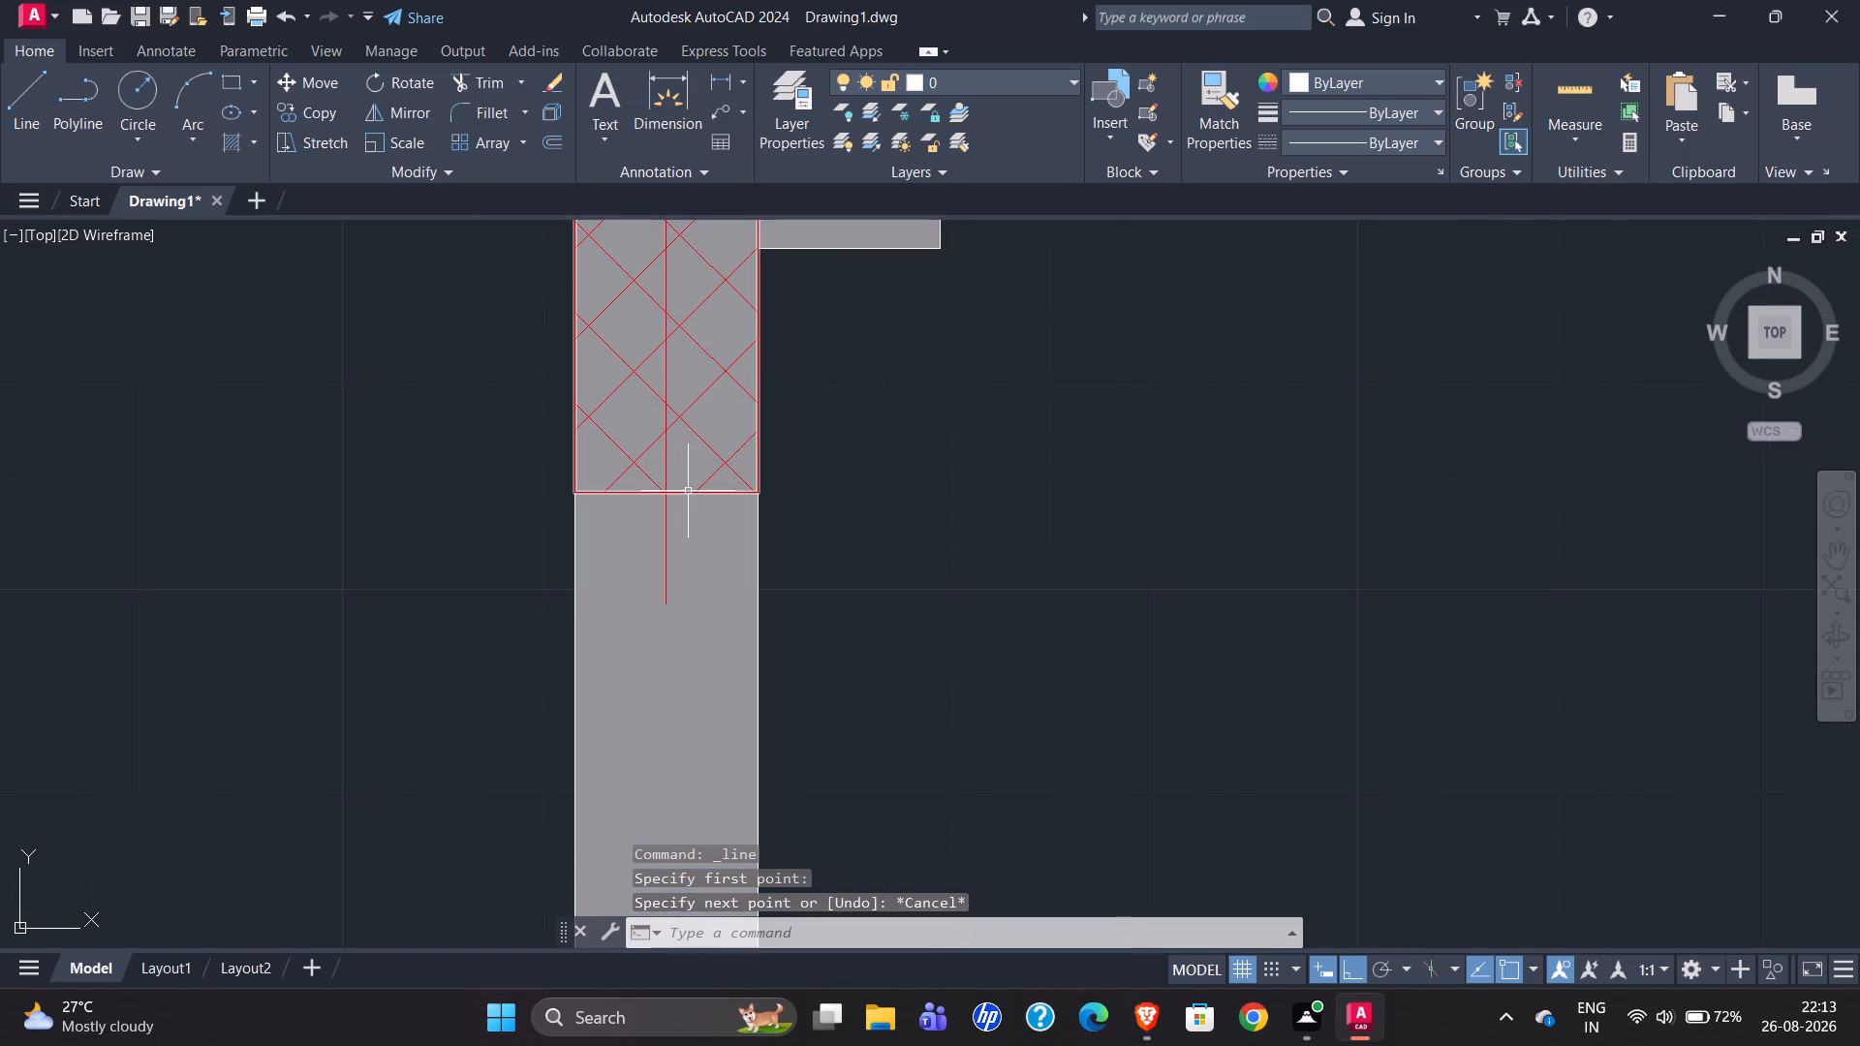
click(688, 491)
click(665, 495)
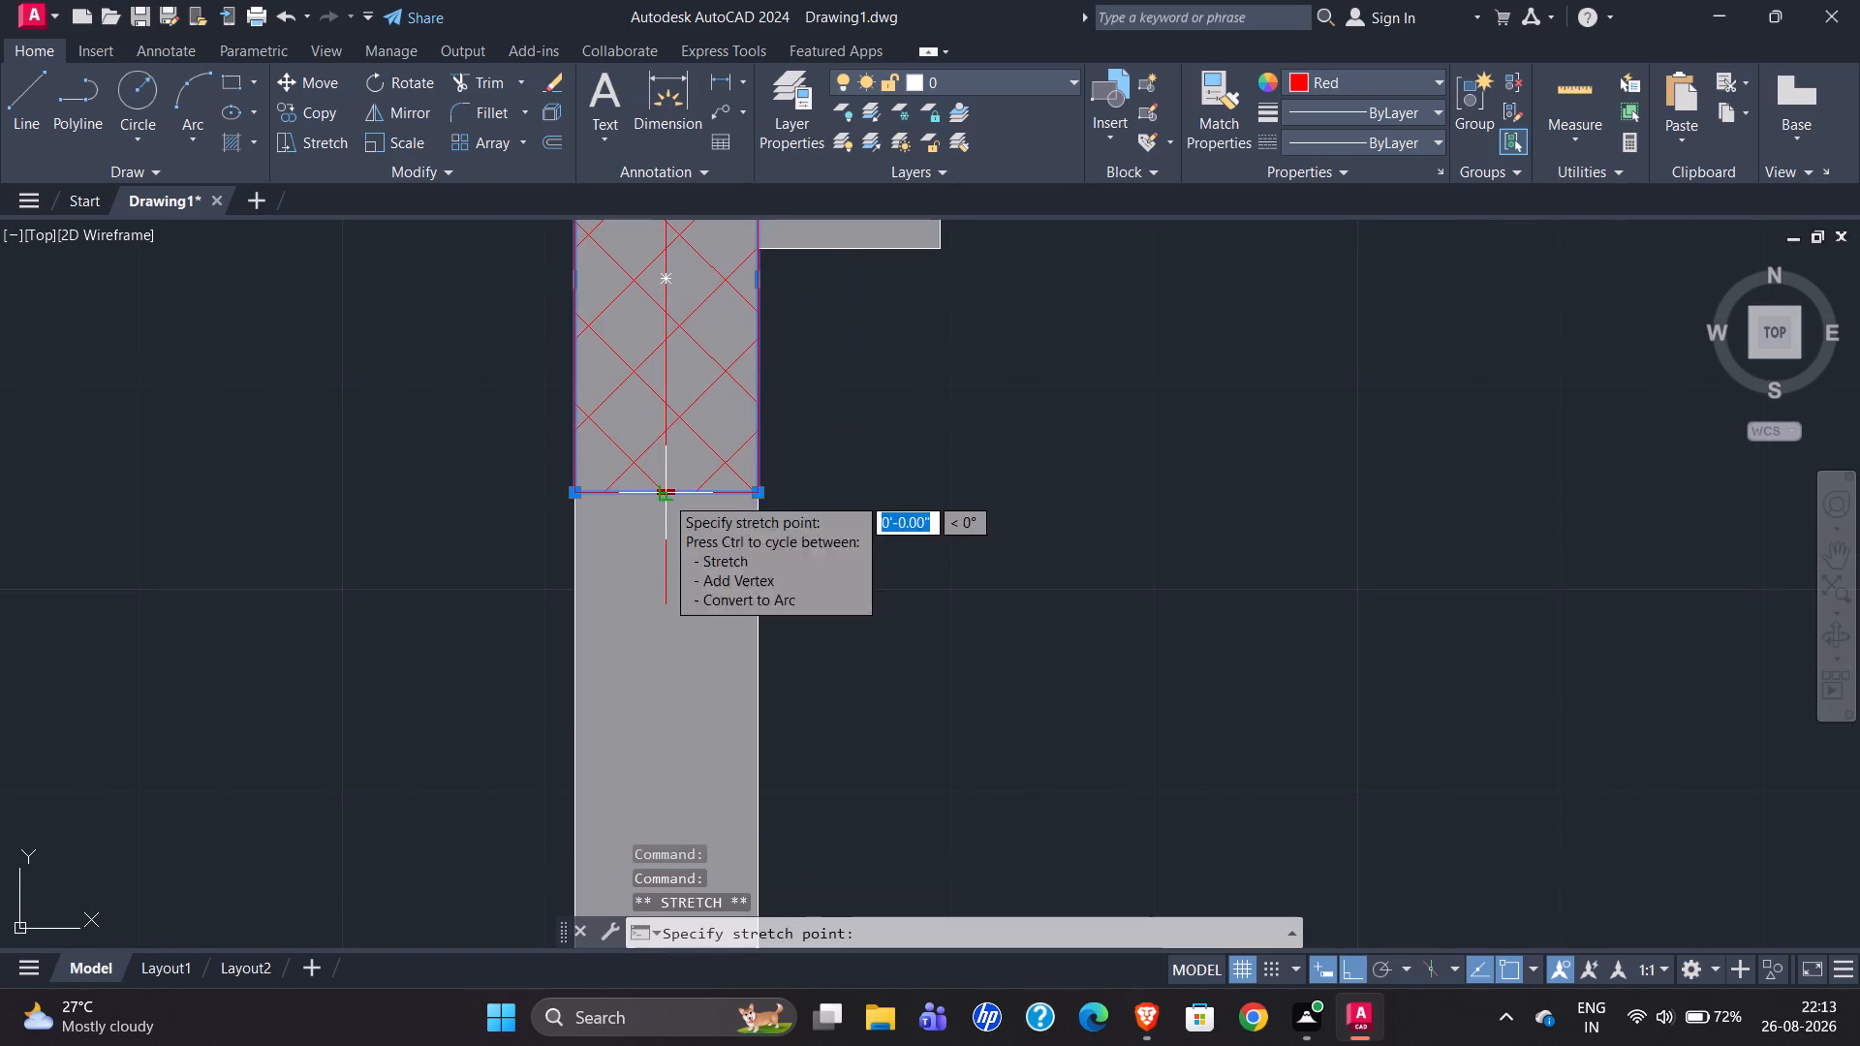
text(3")
key(Return)
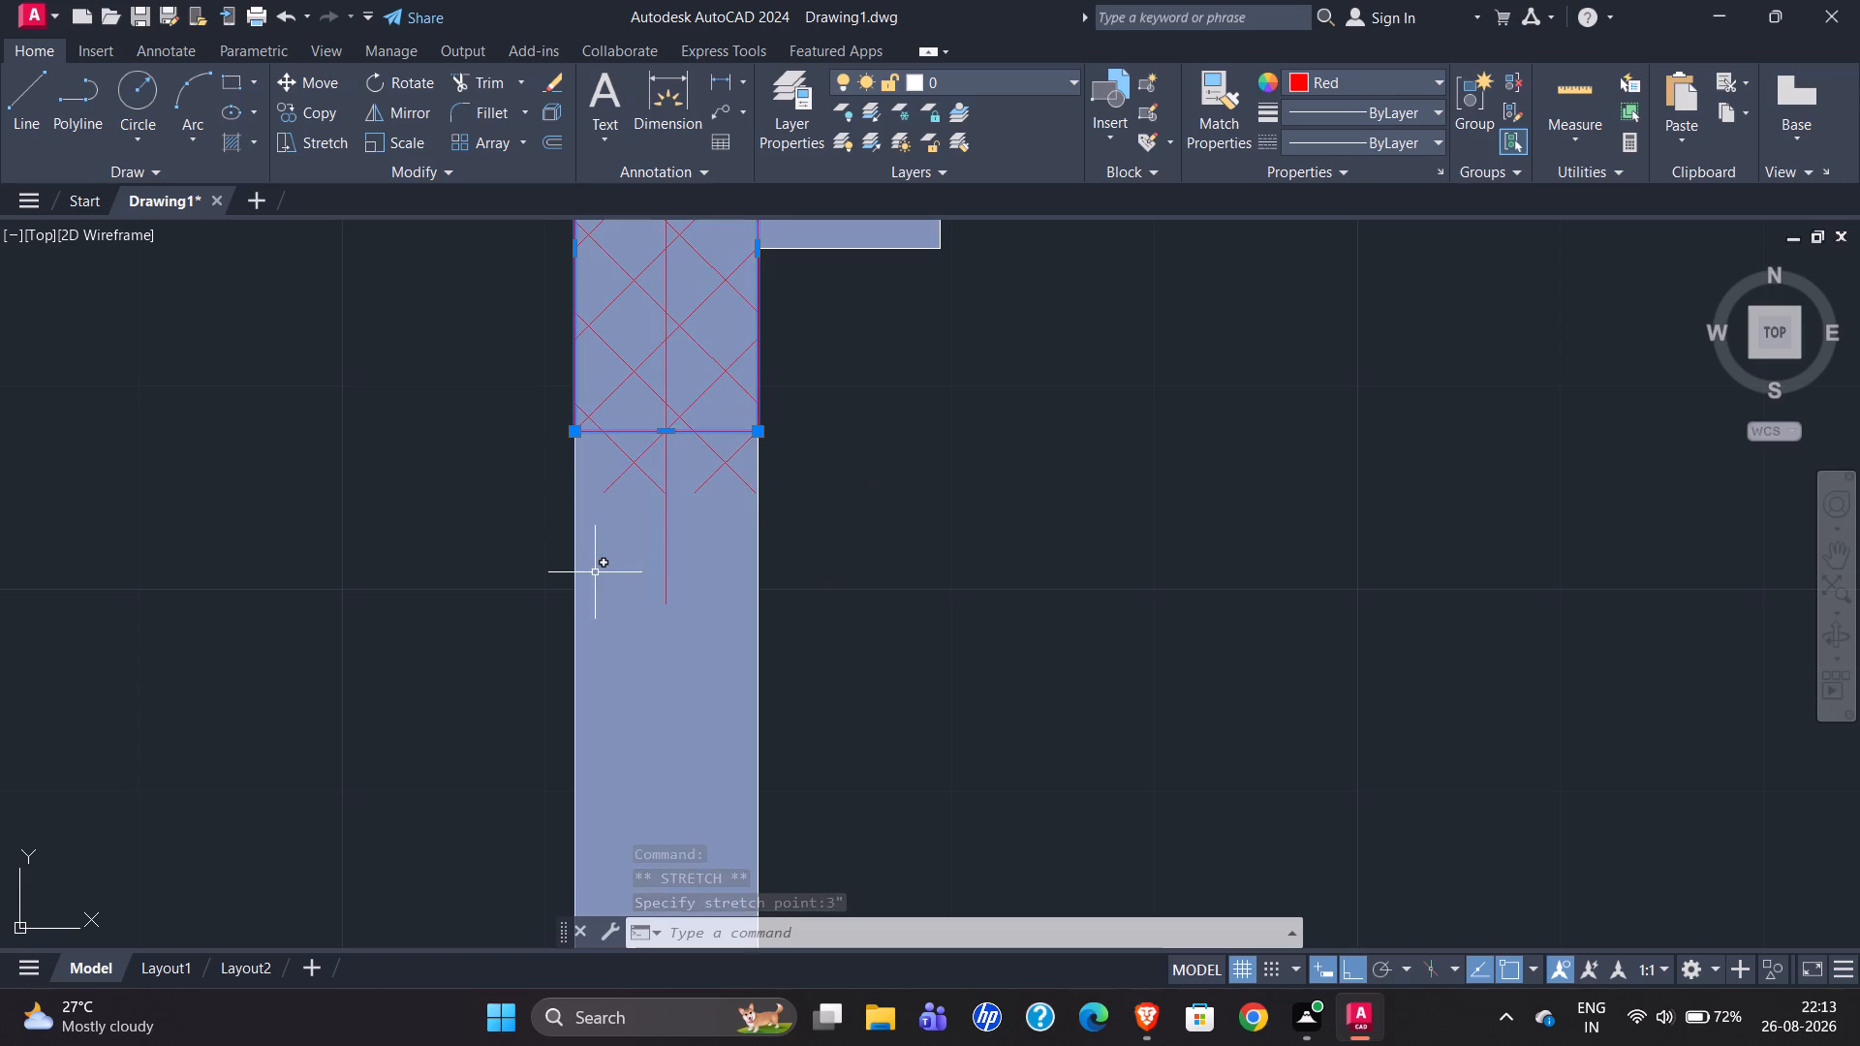
Trim the hatch lines and vertical centreline extending below the shortened column's new bottom edge.
click(483, 80)
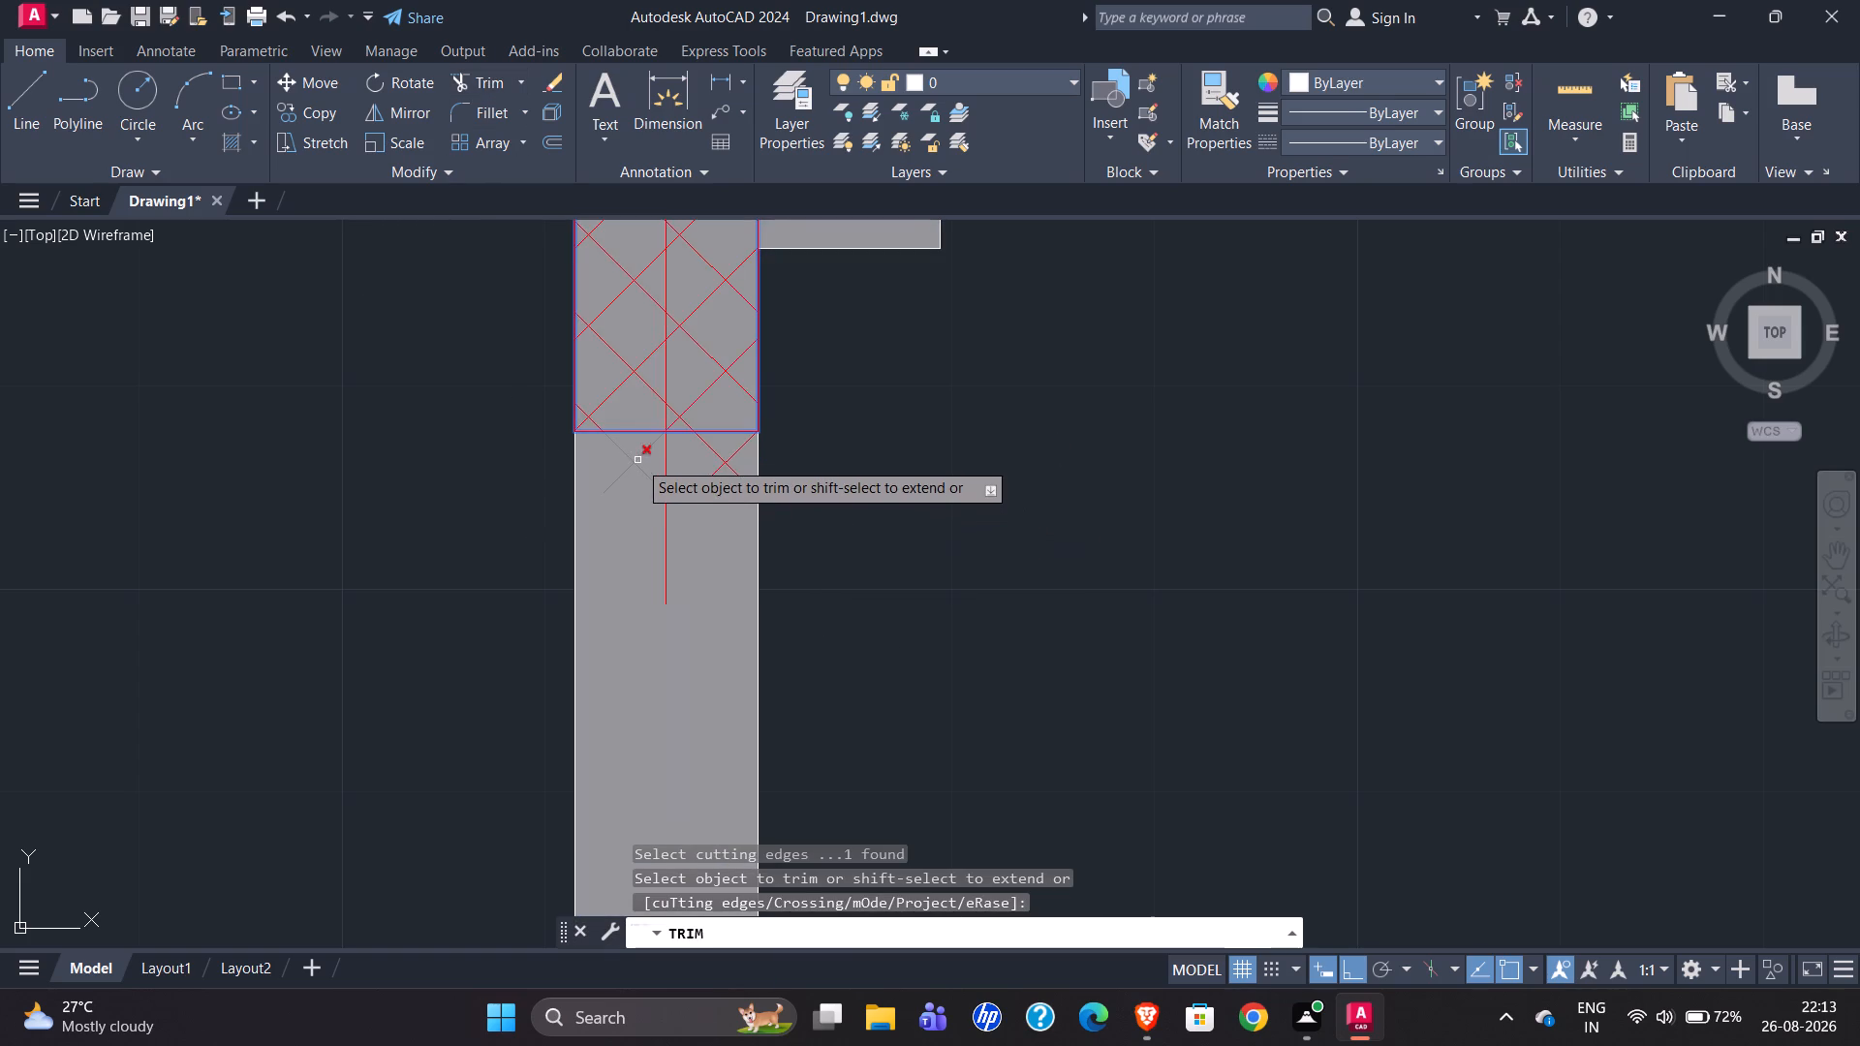
click(637, 460)
click(724, 459)
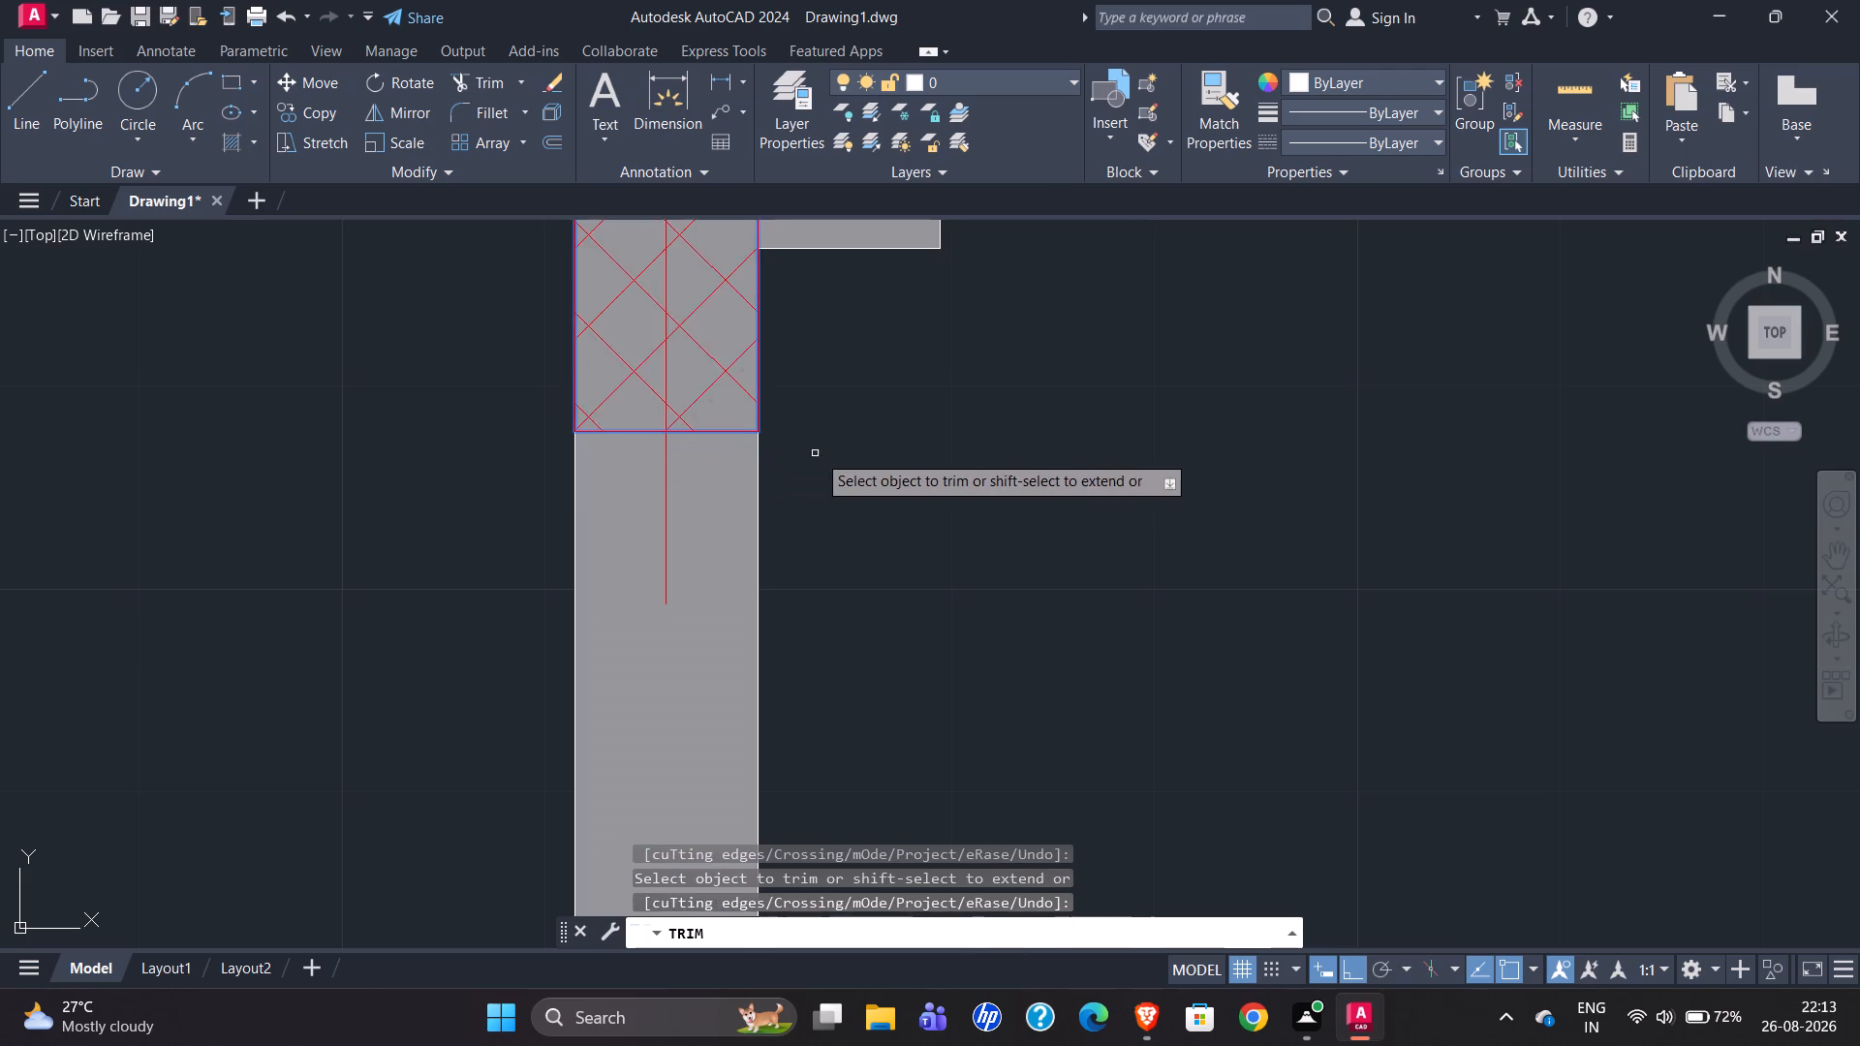
click(666, 499)
key(Escape)
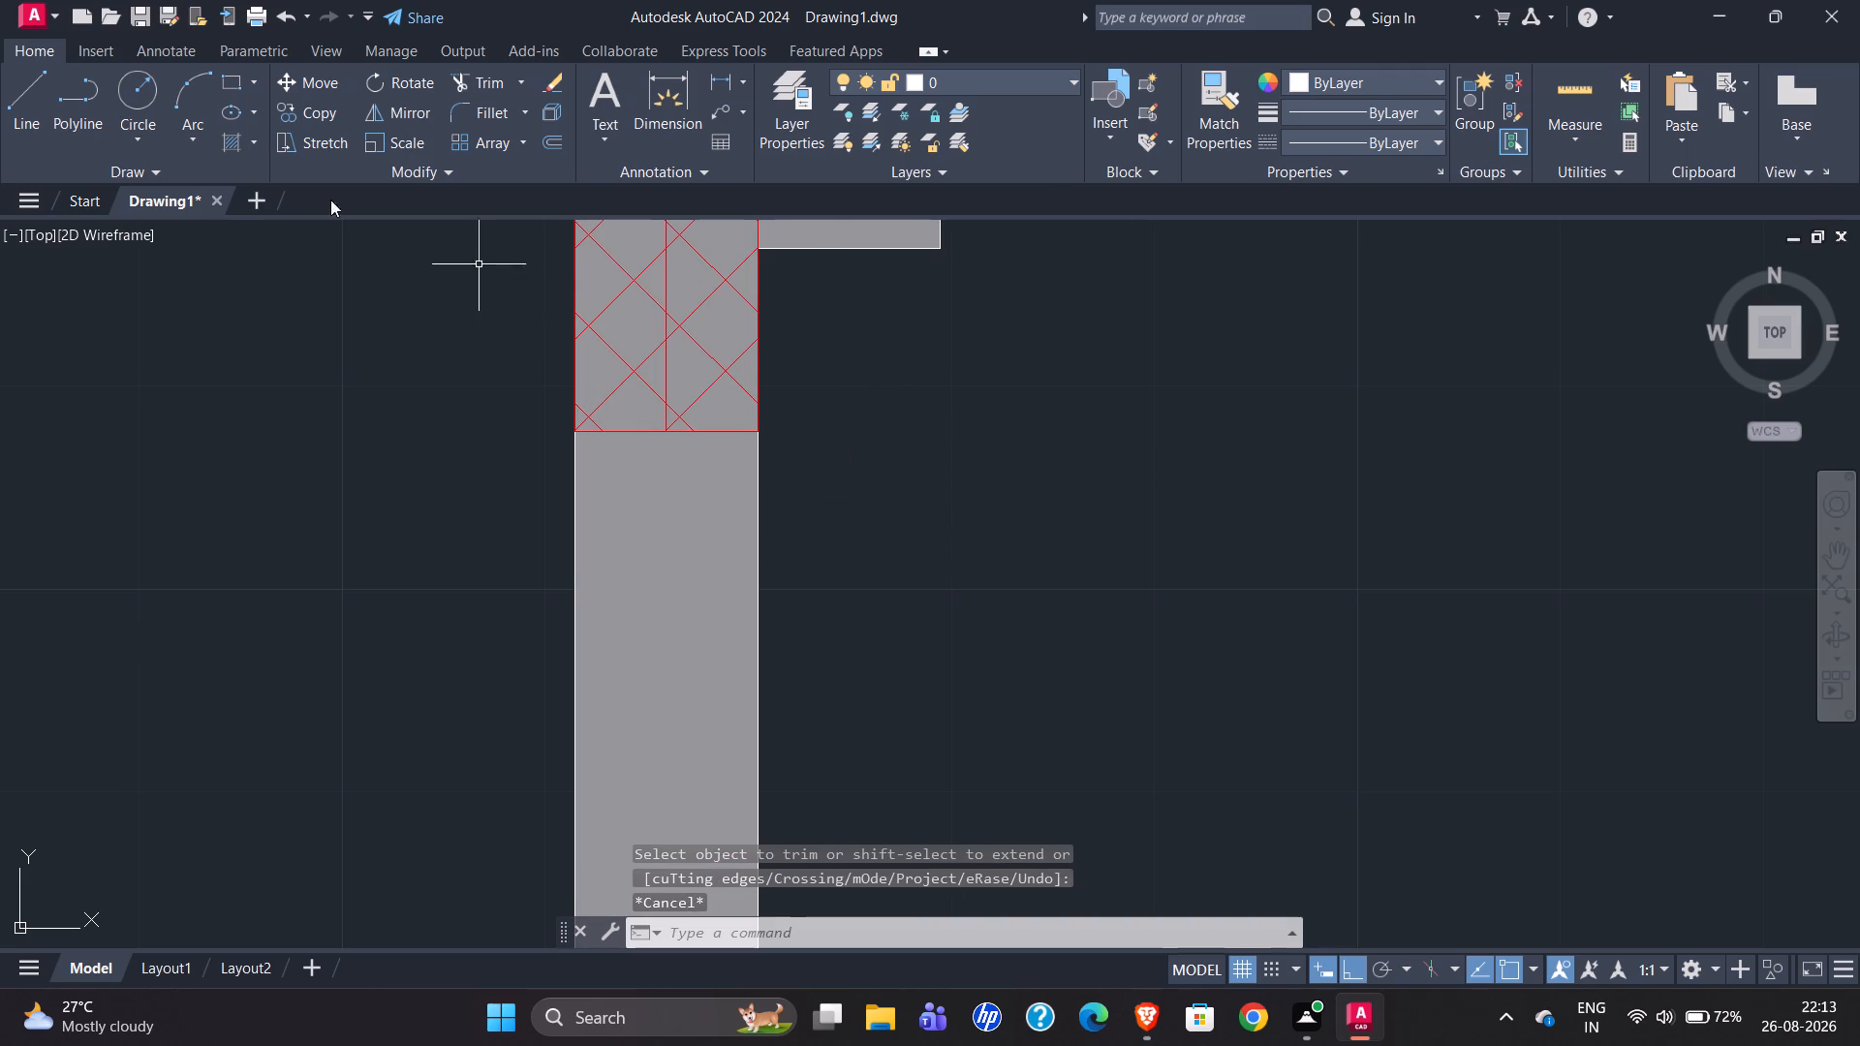
Set the current colour to Red, extend the column's centreline to a temporary line just below its bottom edge, and delete that line.
click(45, 118)
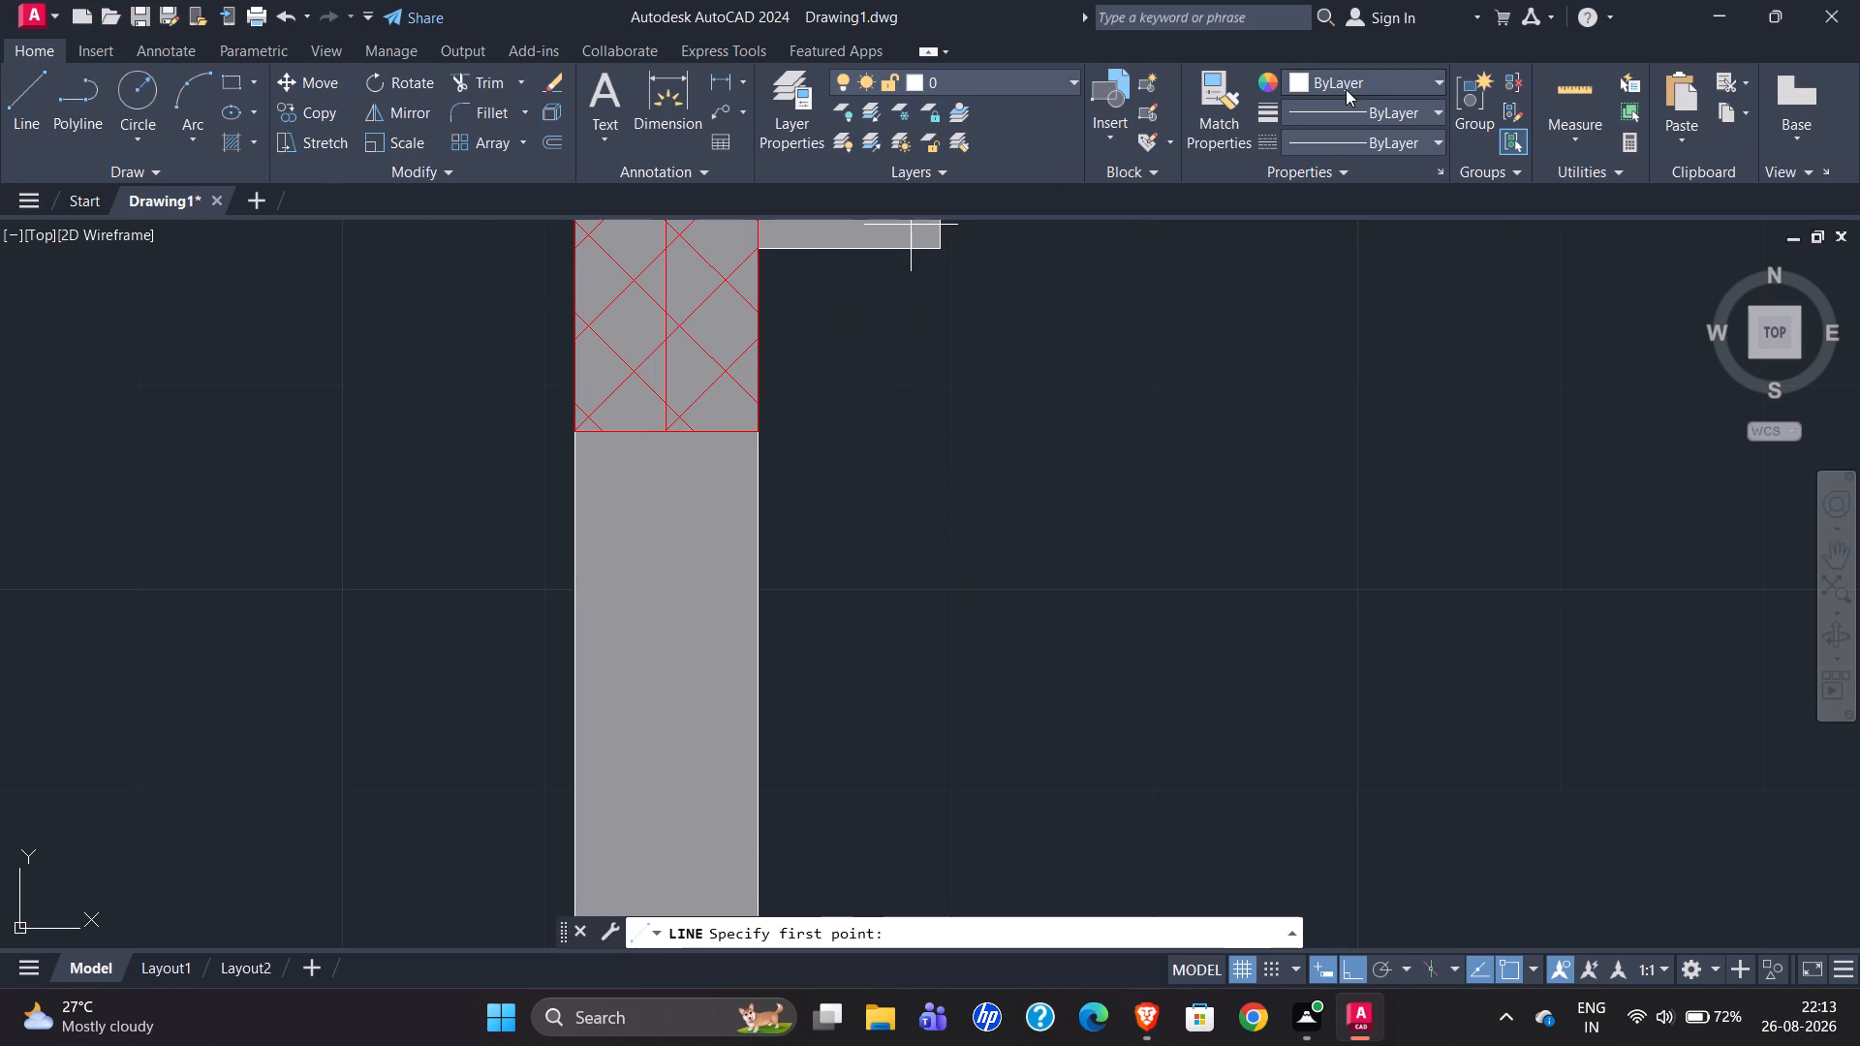
click(1346, 89)
click(1301, 315)
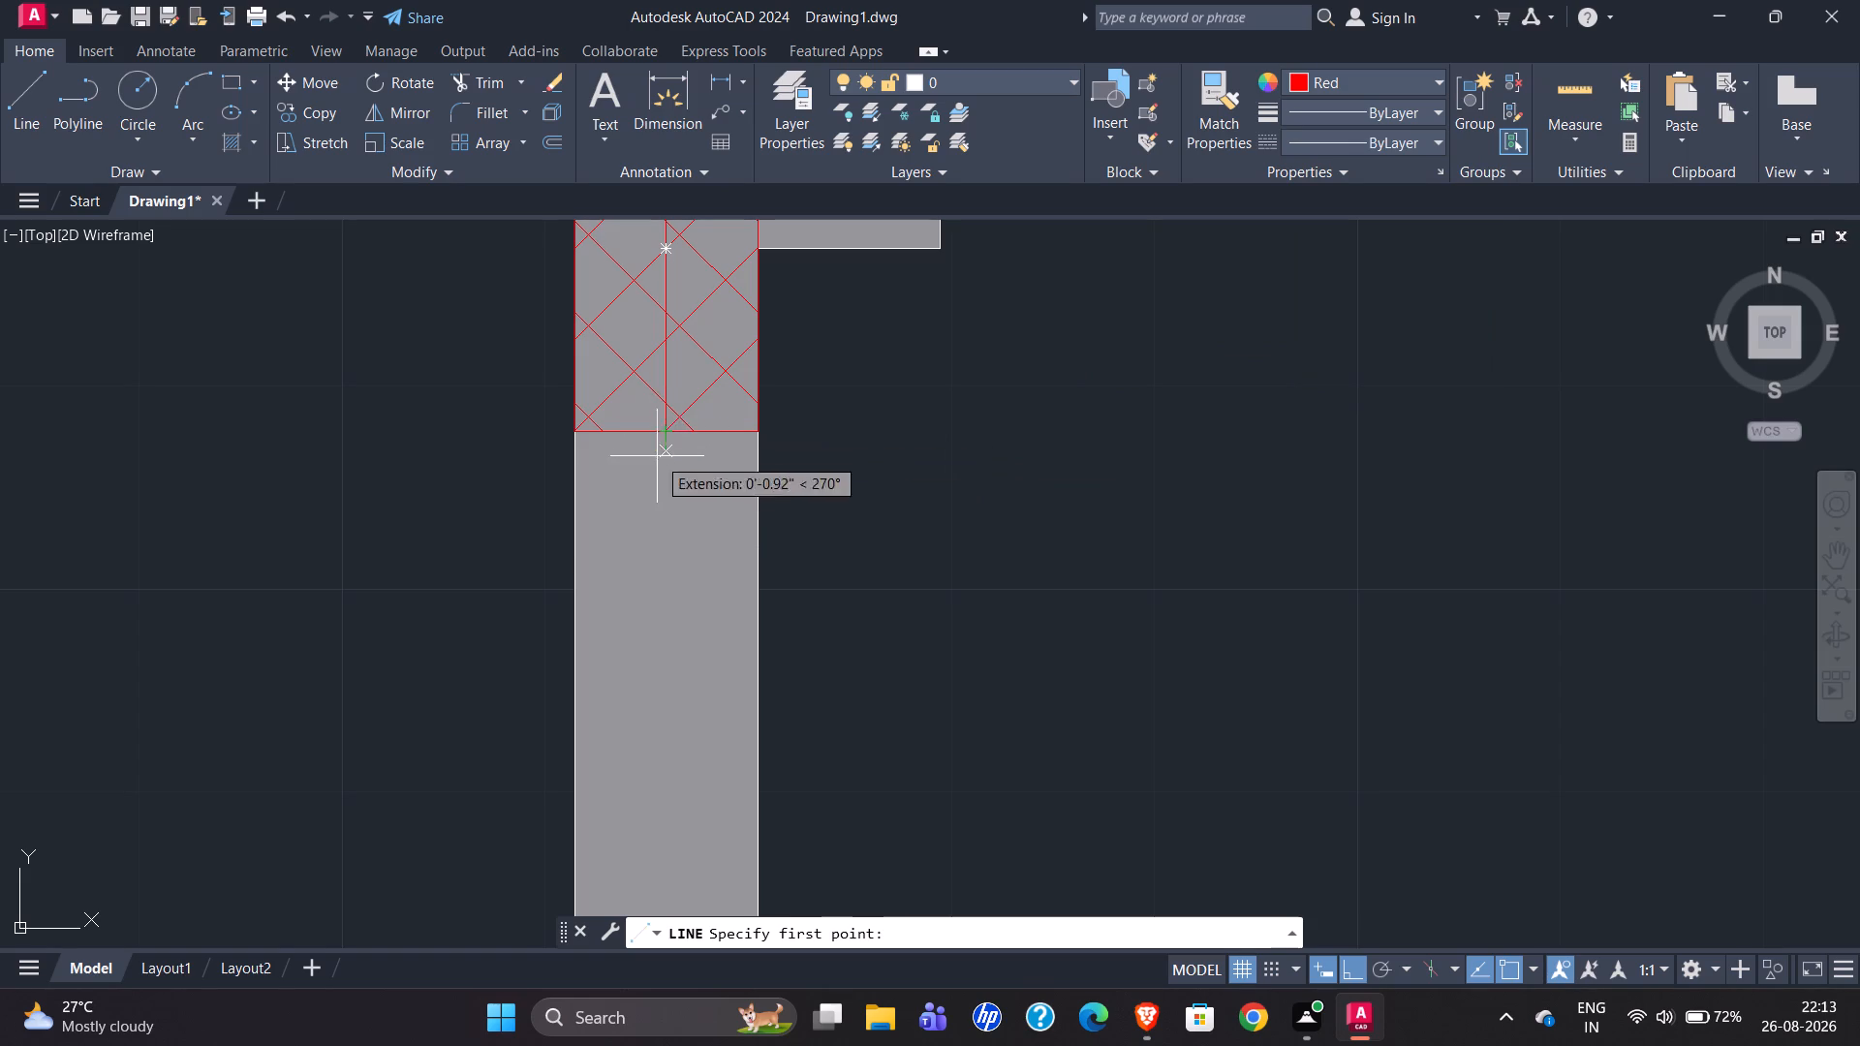
click(574, 480)
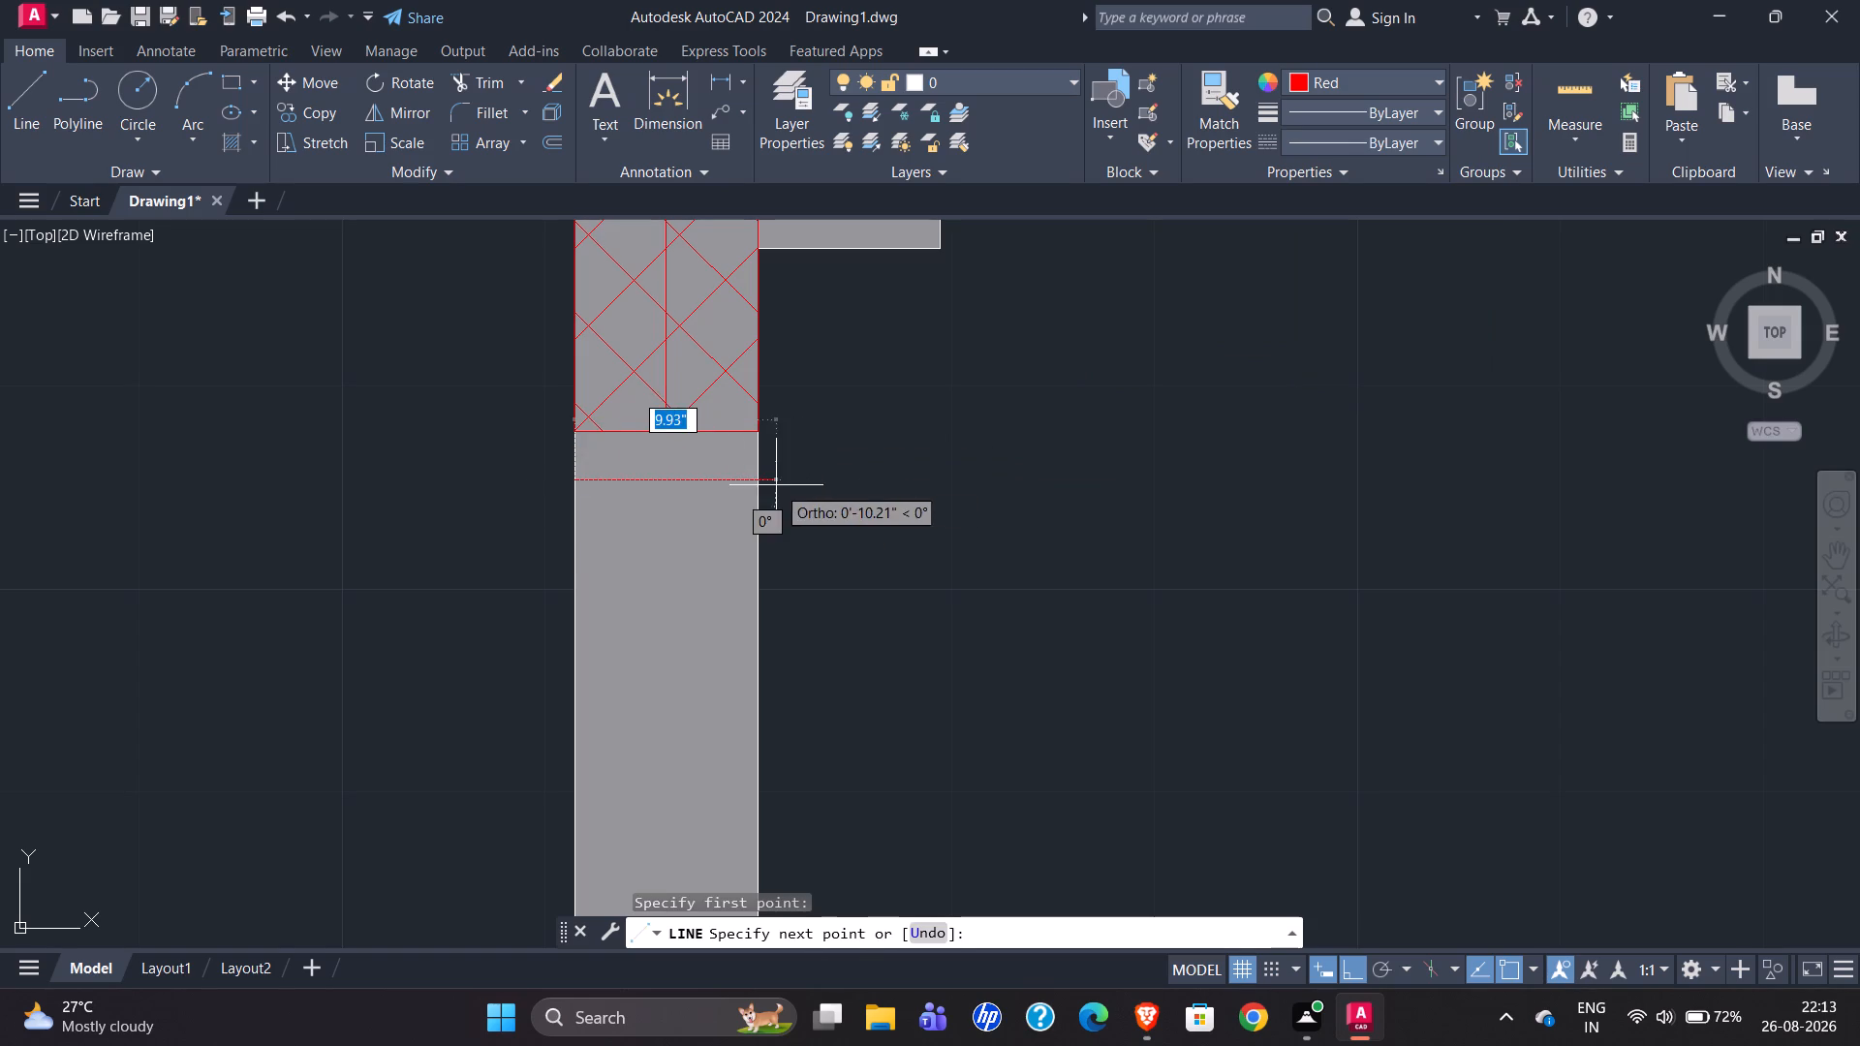
click(752, 483)
key(Escape)
text(EC)
key(BackSpace)
key(x)
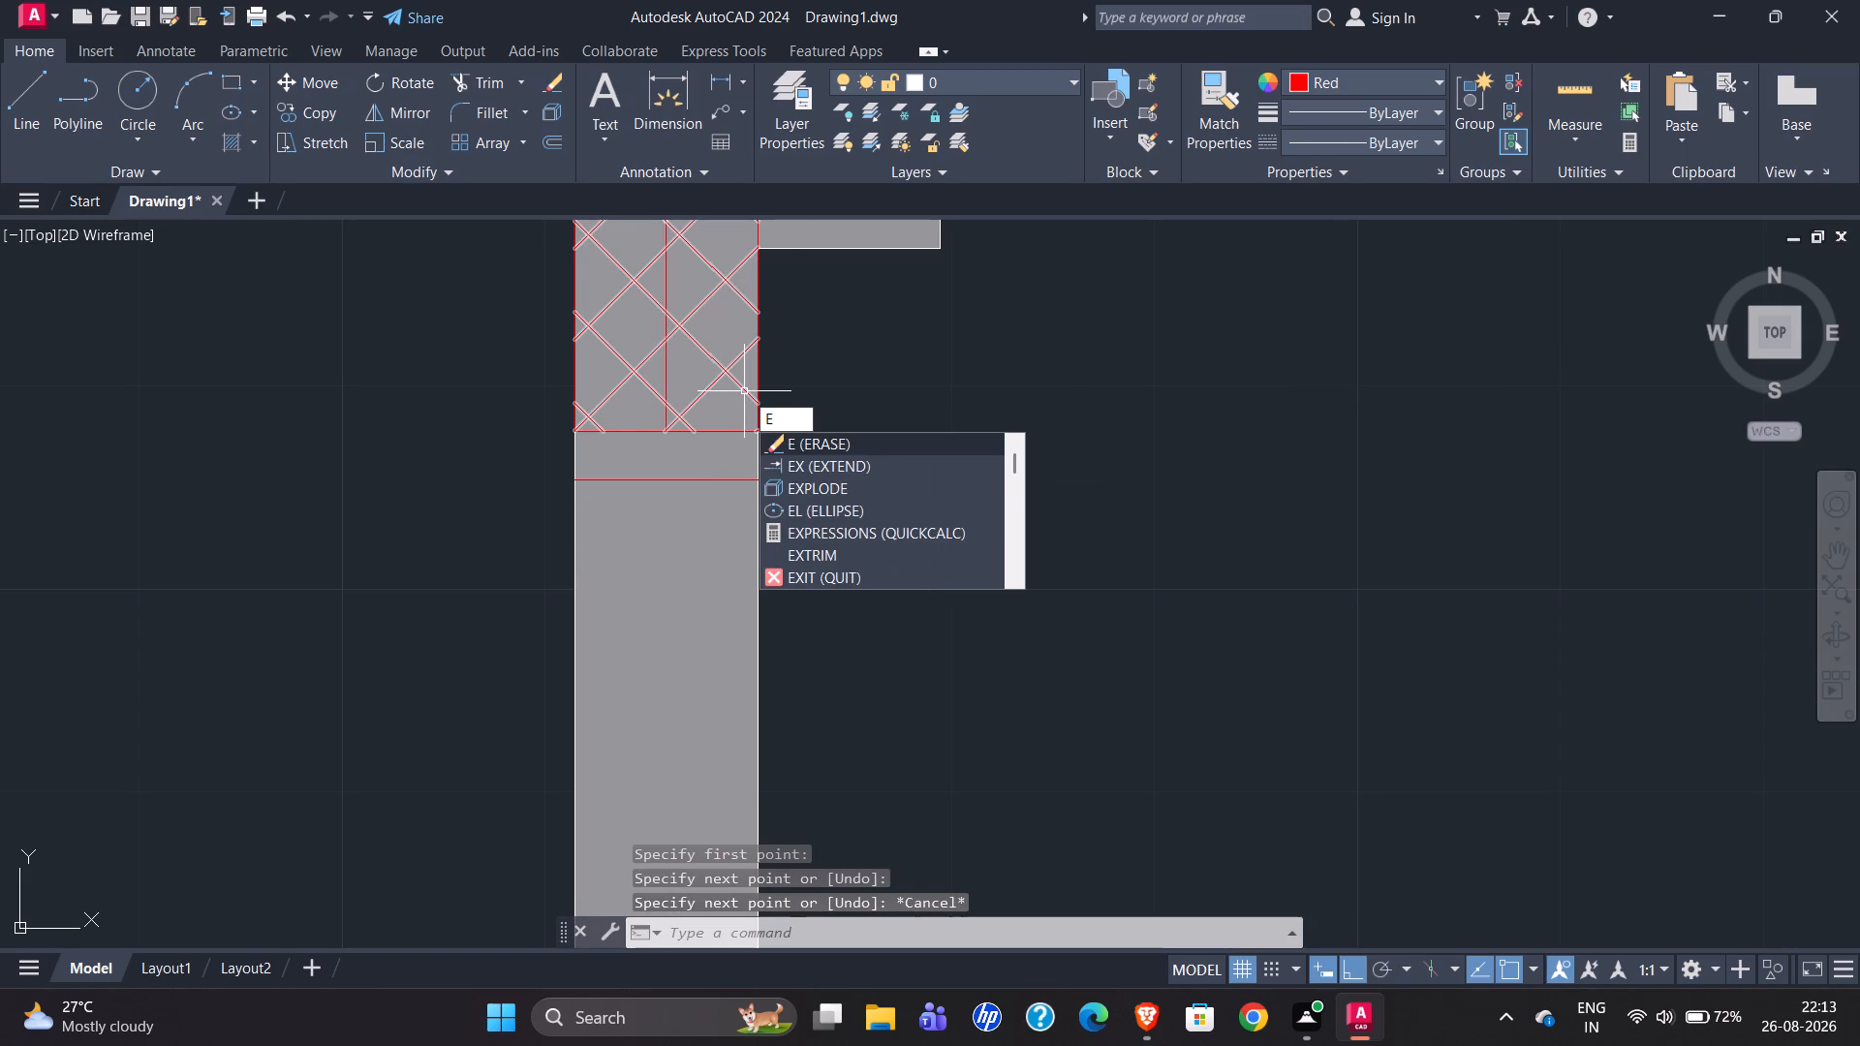
key(Return)
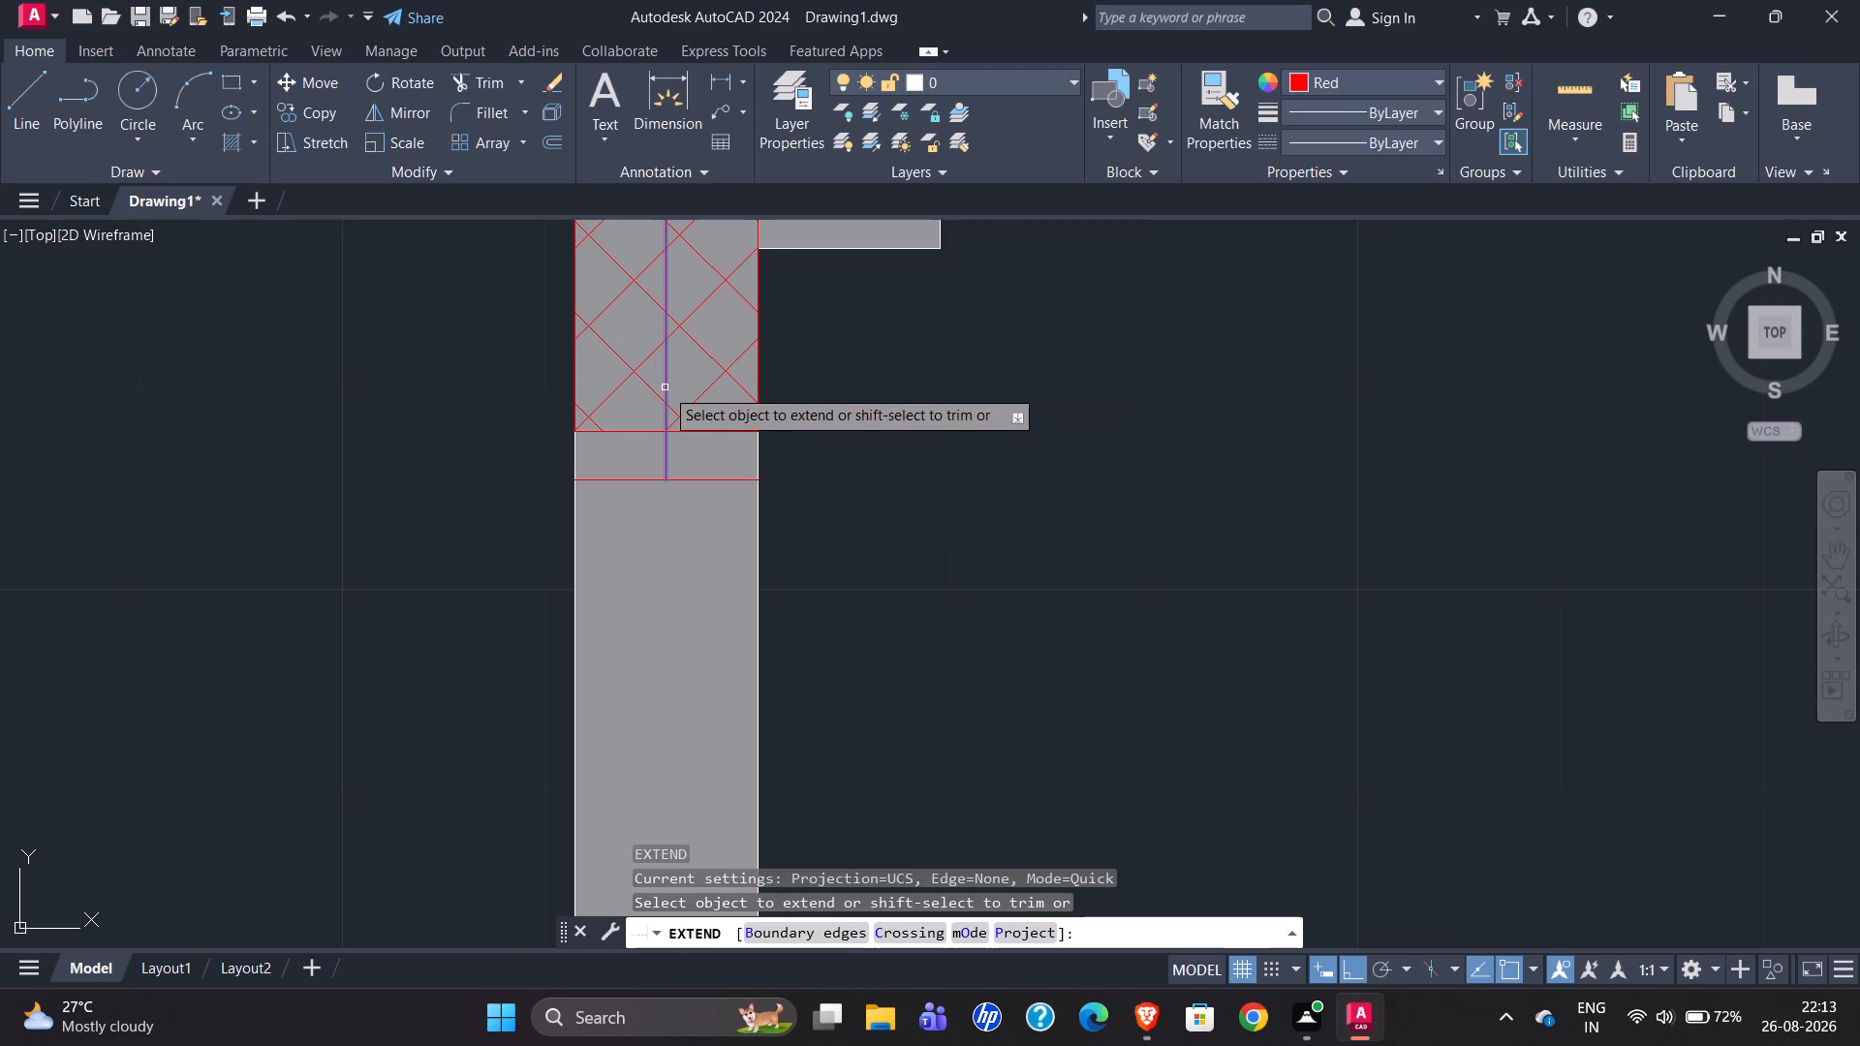
click(664, 387)
key(Escape)
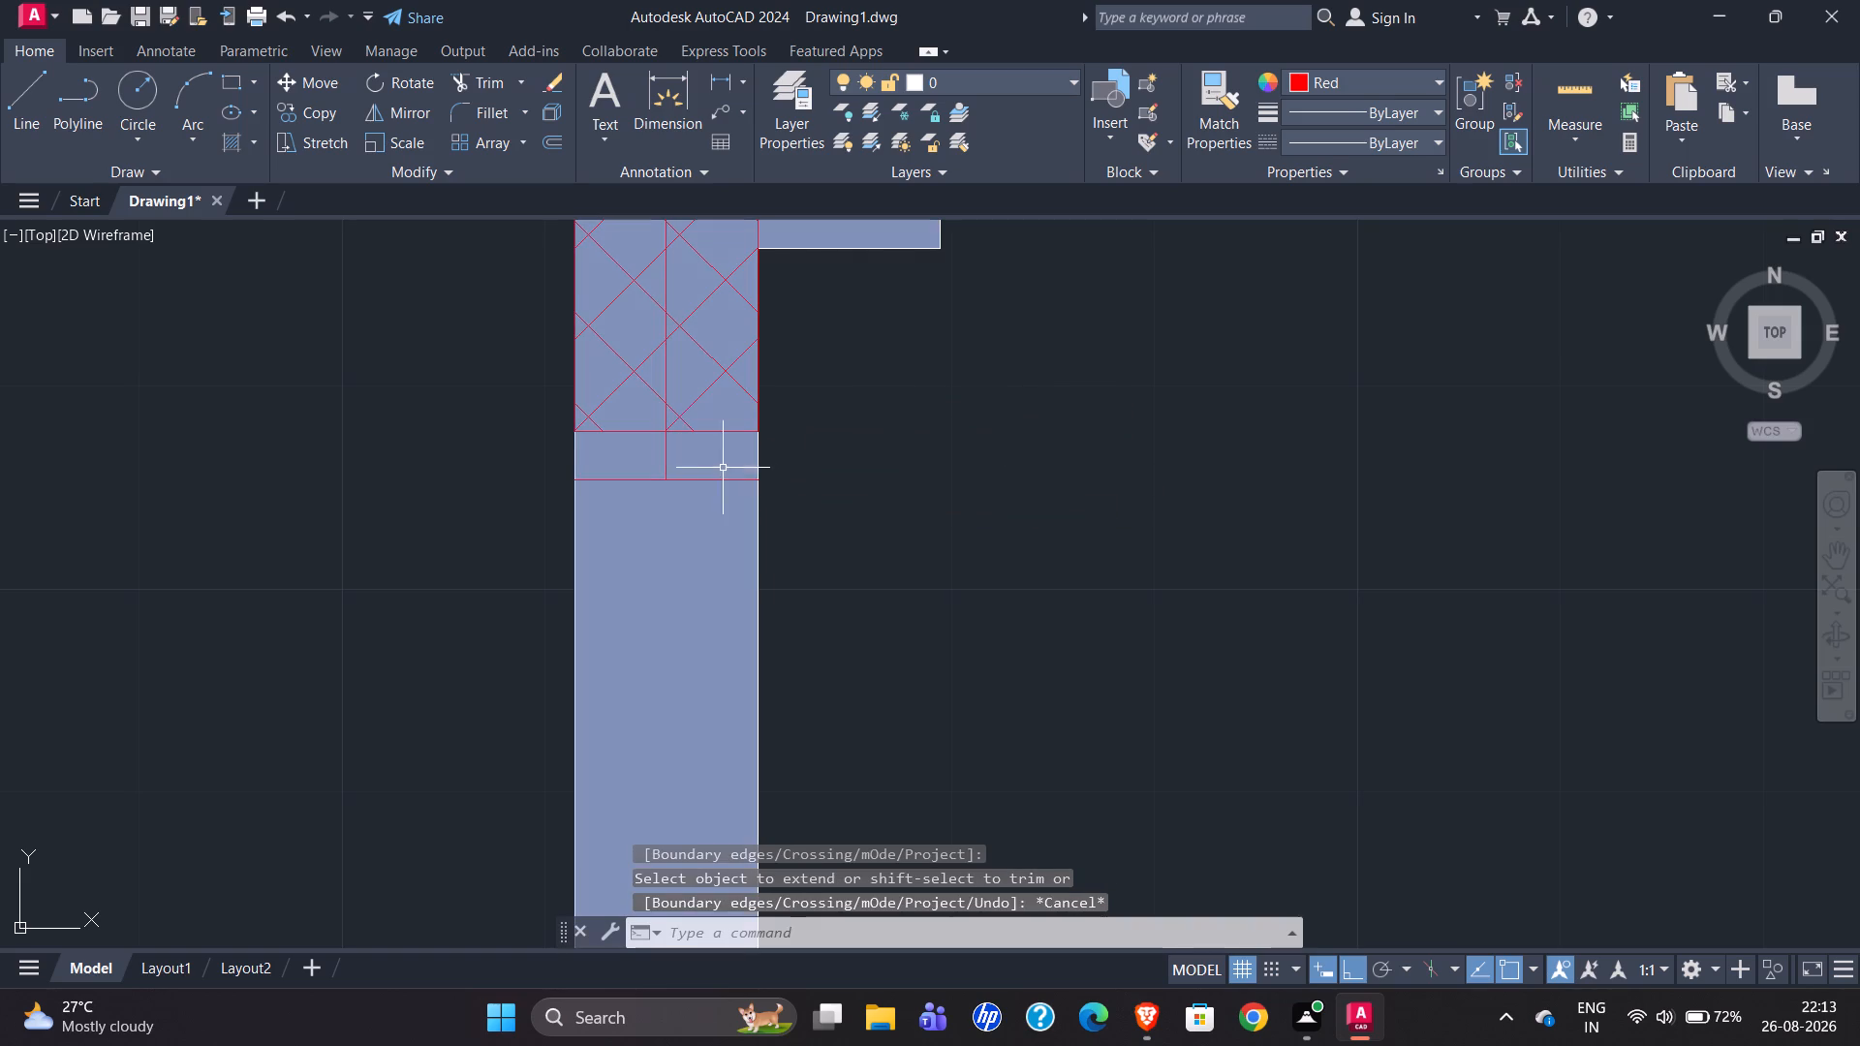
click(697, 480)
key(Delete)
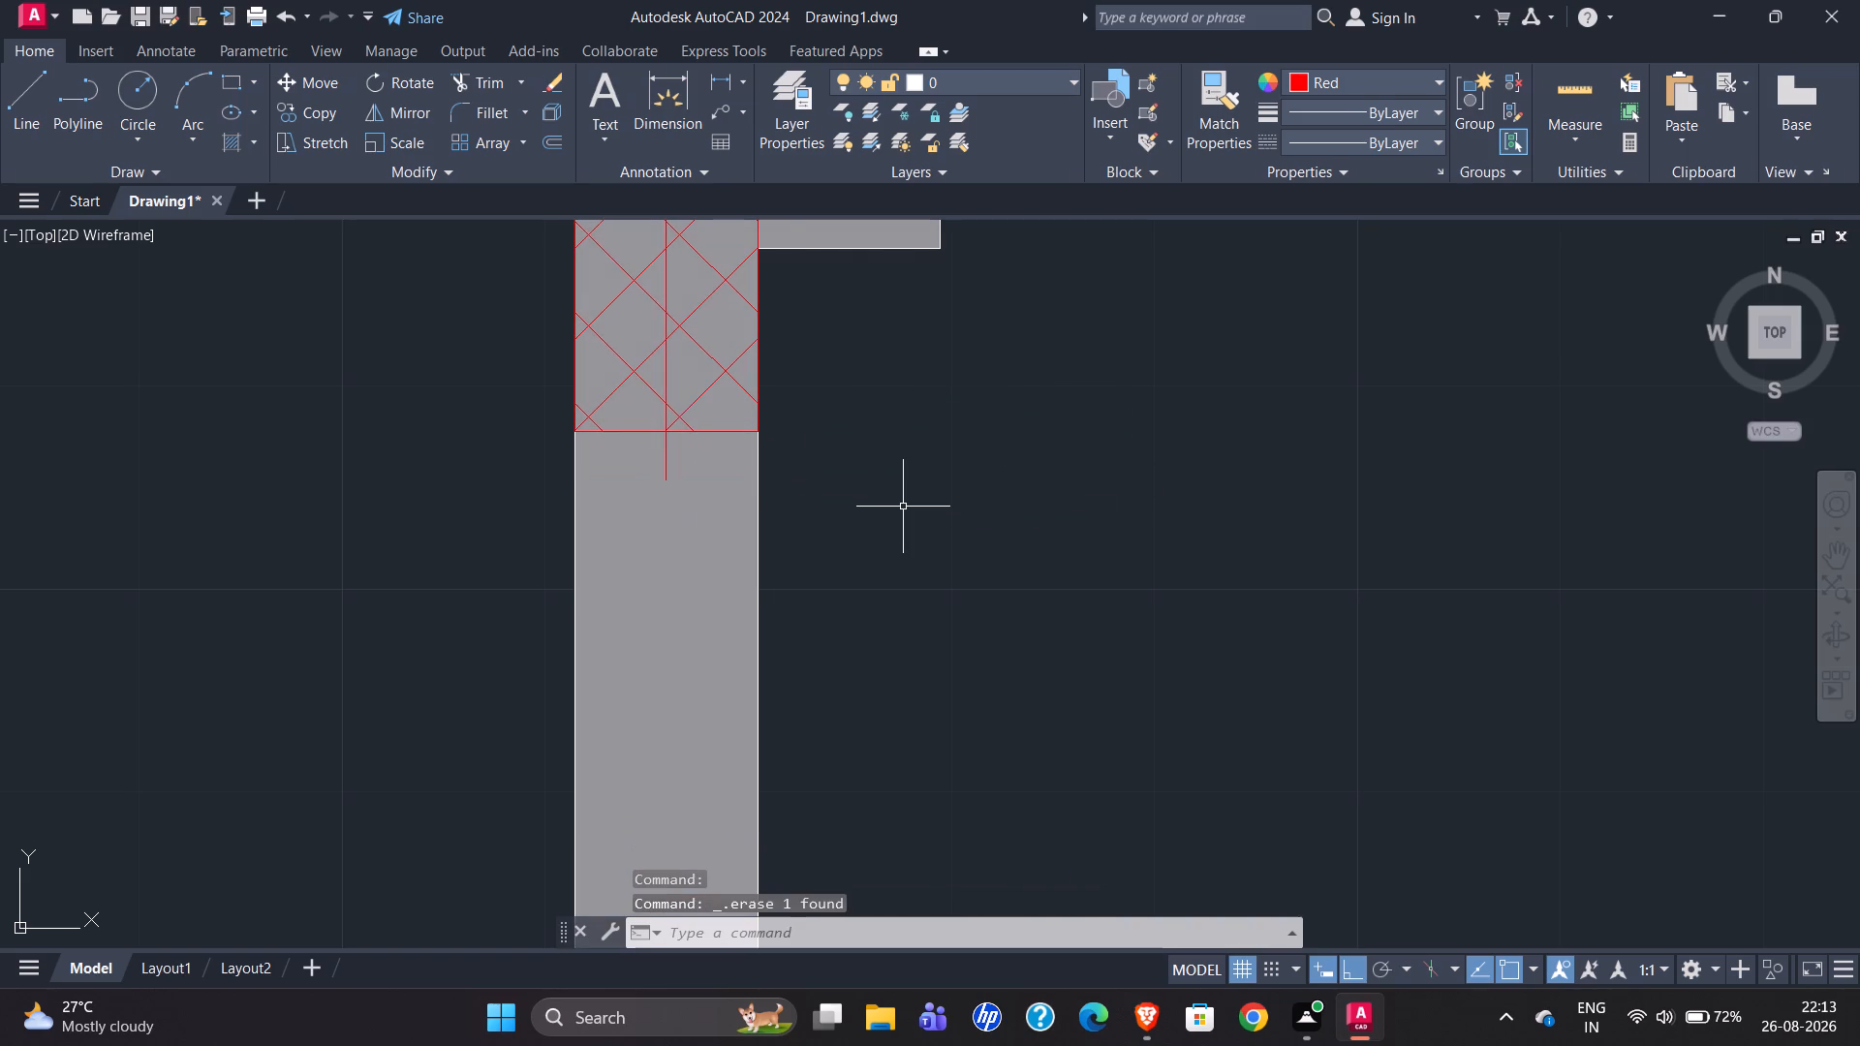
Extend the column's vertical centreline further down to a temporary line drawn lower across the wall, and delete that line.
scroll(850, 557, down, 2)
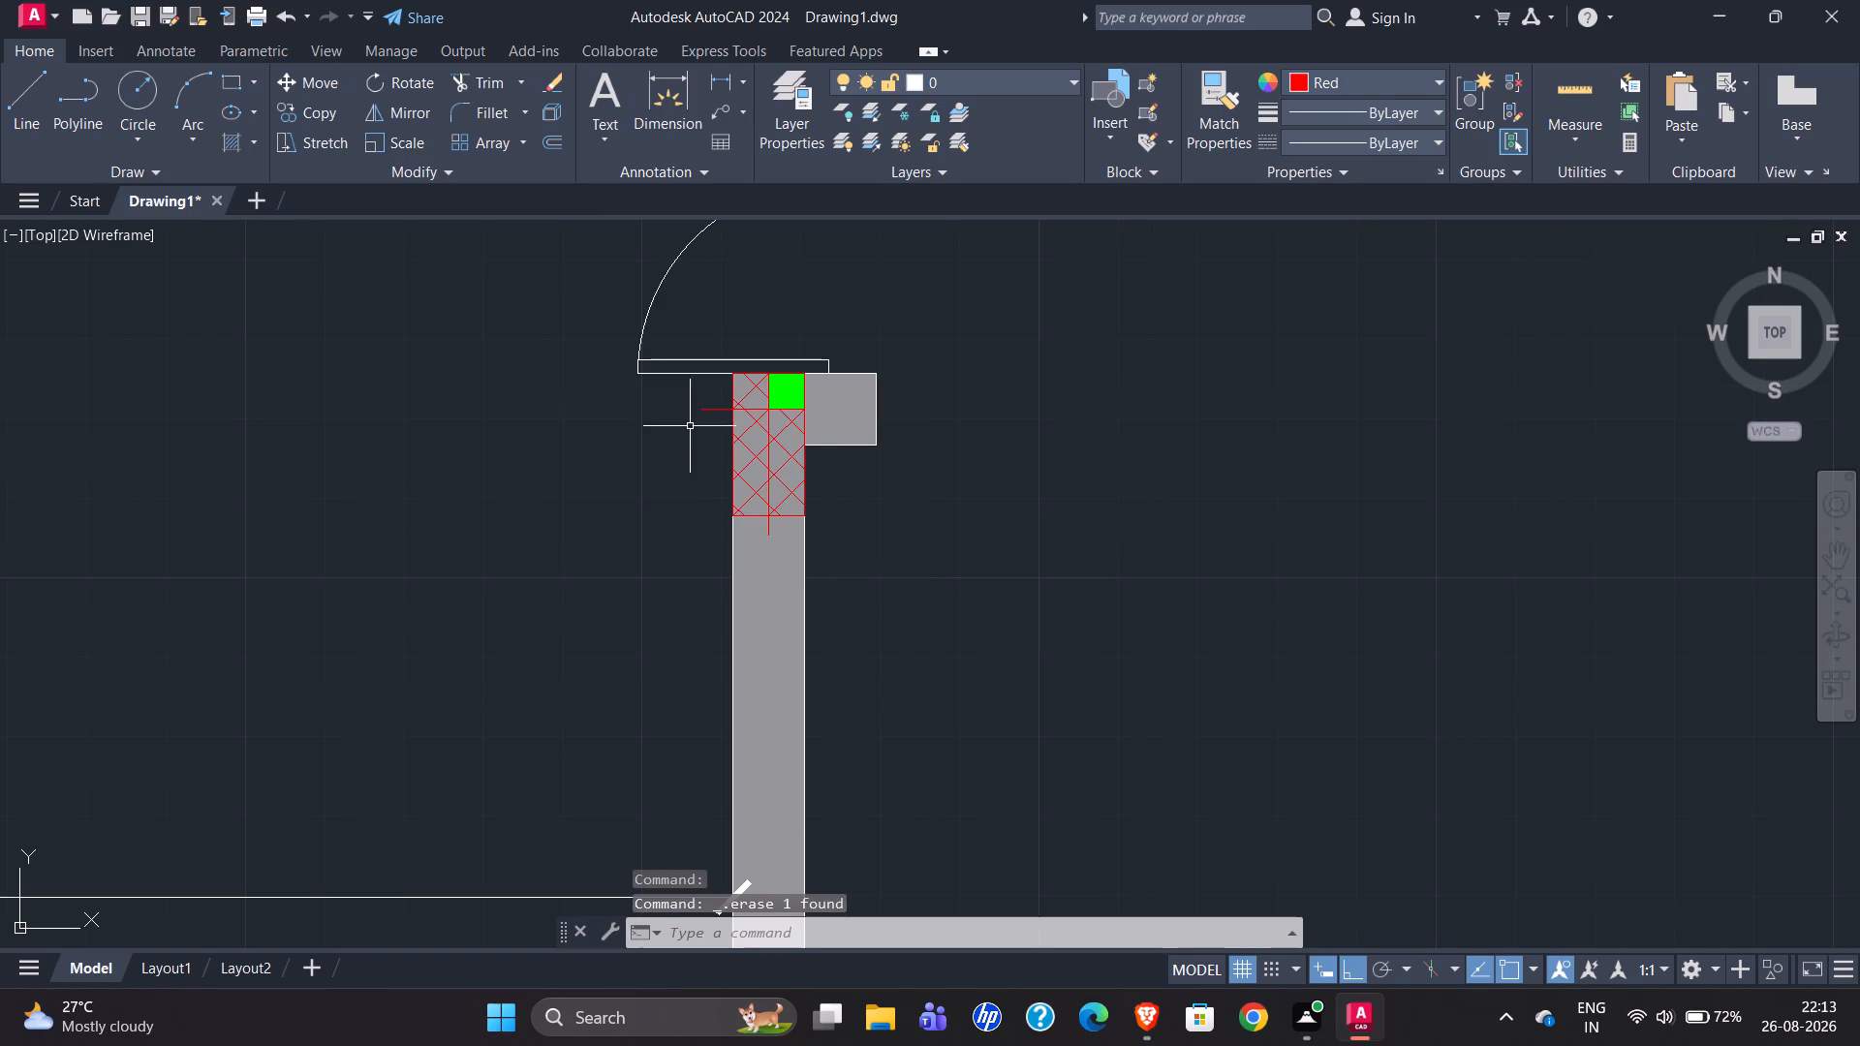
scroll(703, 387, up, 2)
scroll(749, 407, down, 1)
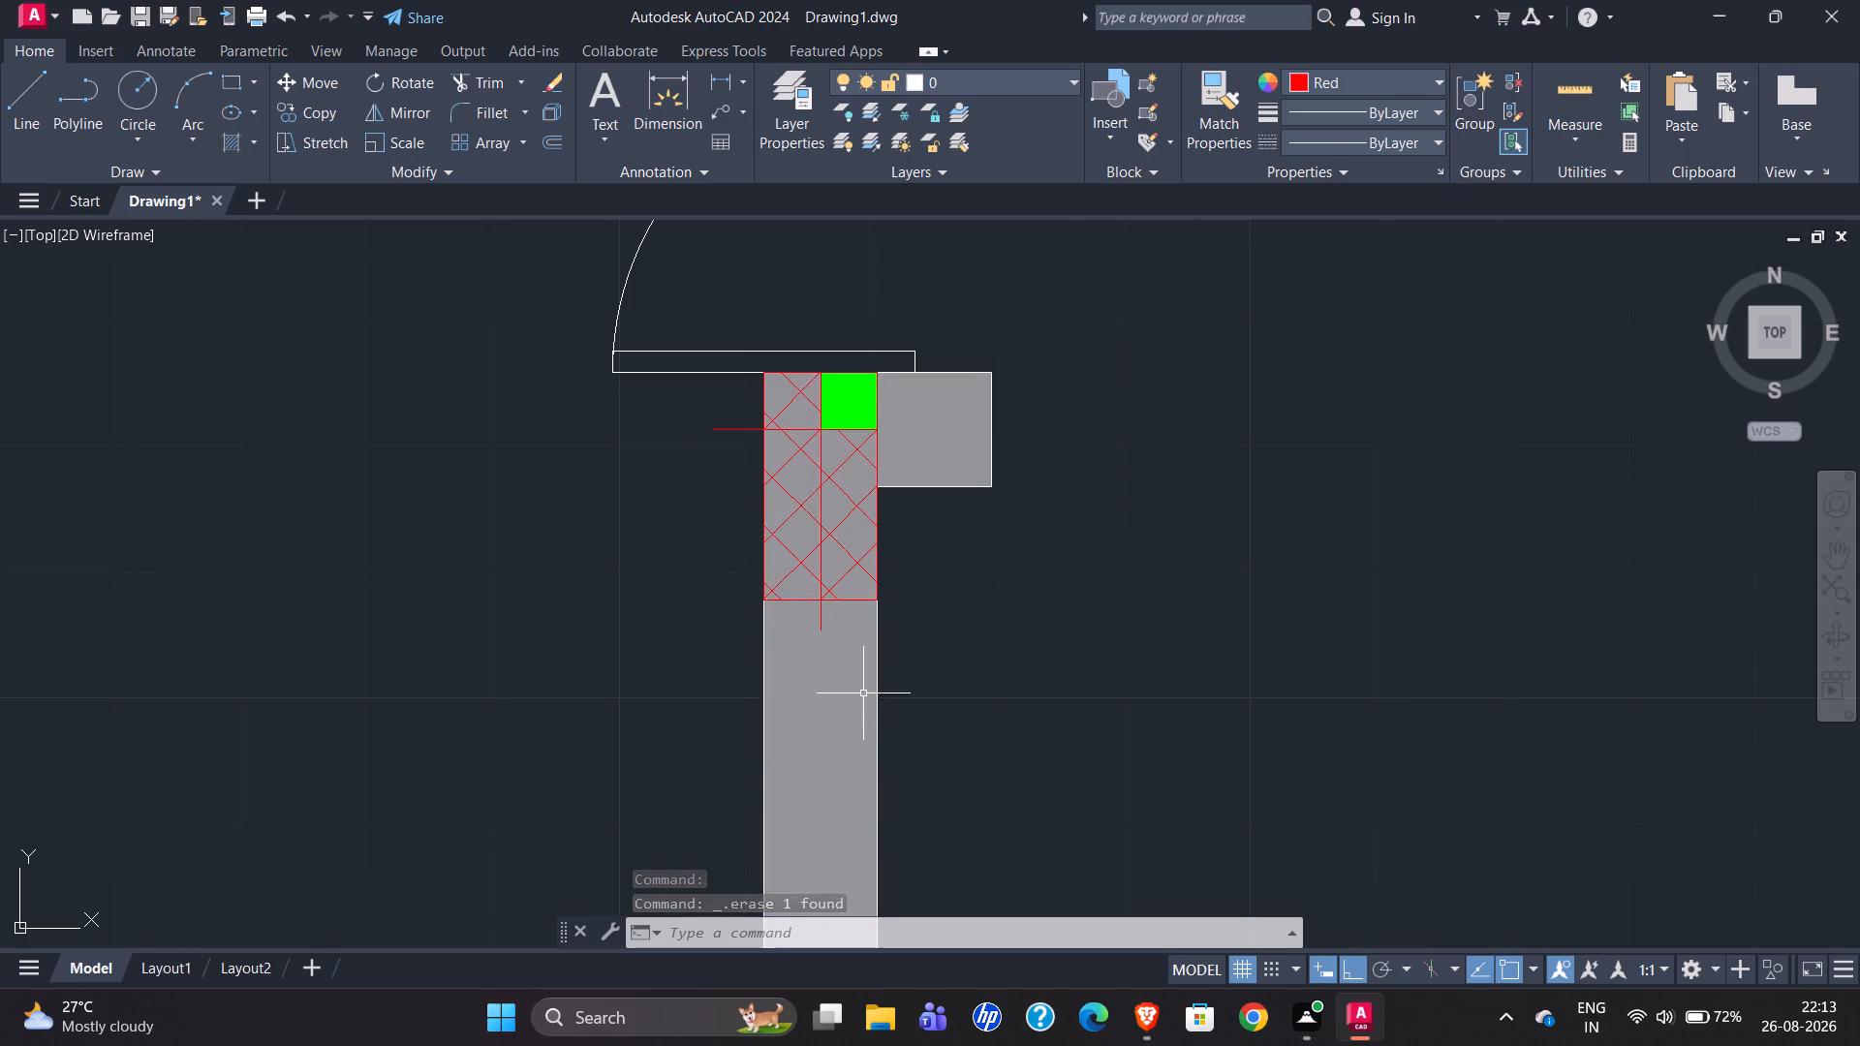
scroll(857, 688, up, 1)
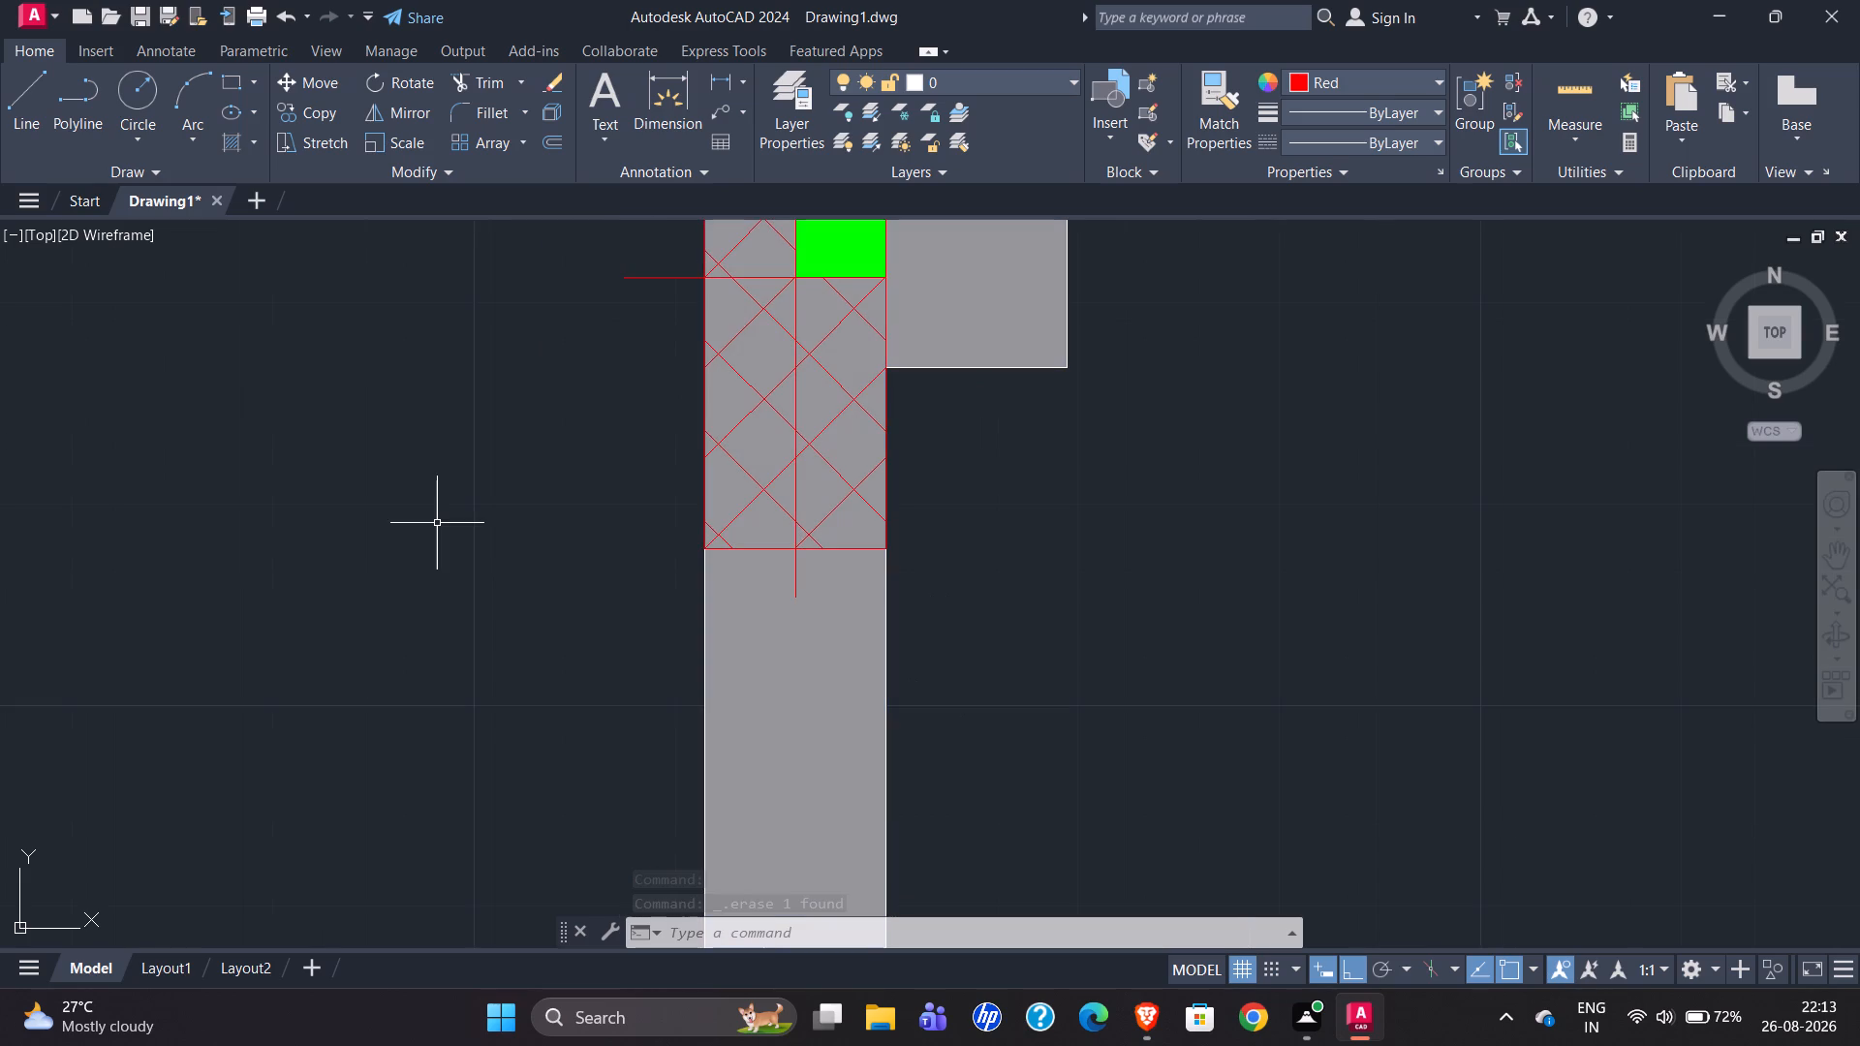
click(22, 118)
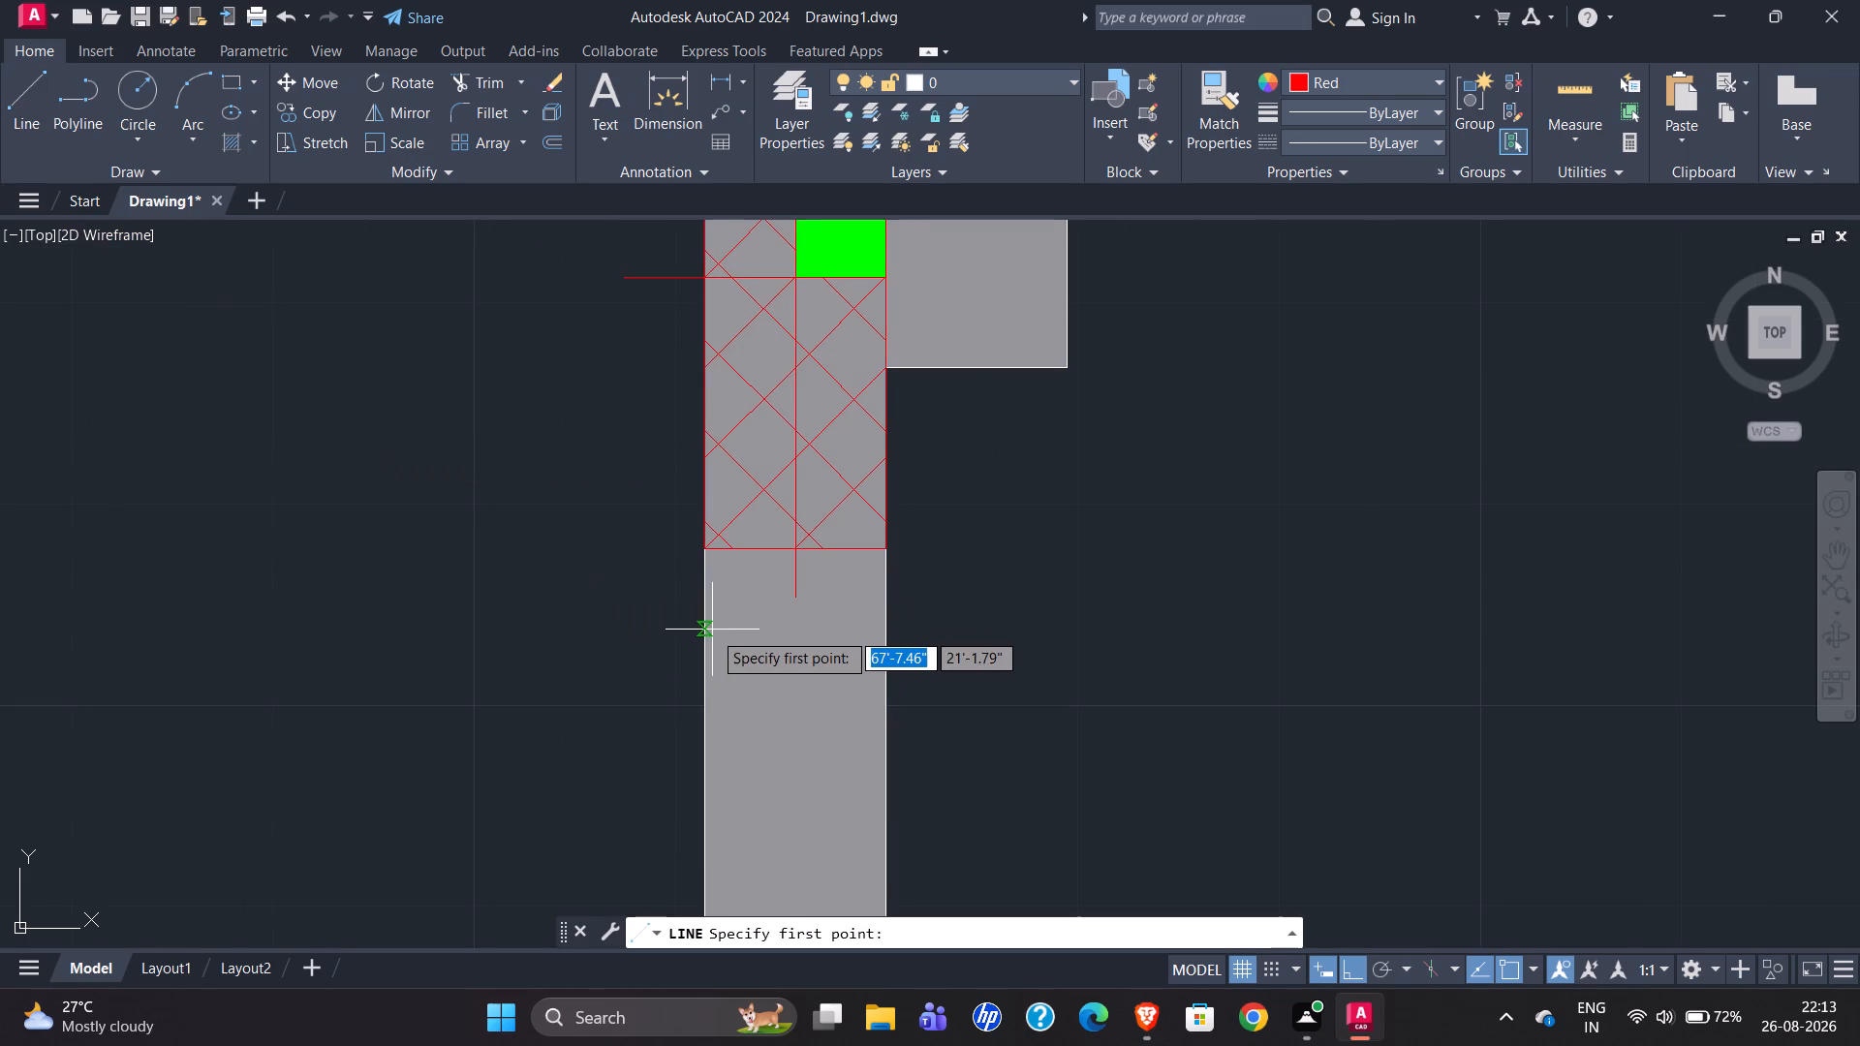
click(700, 635)
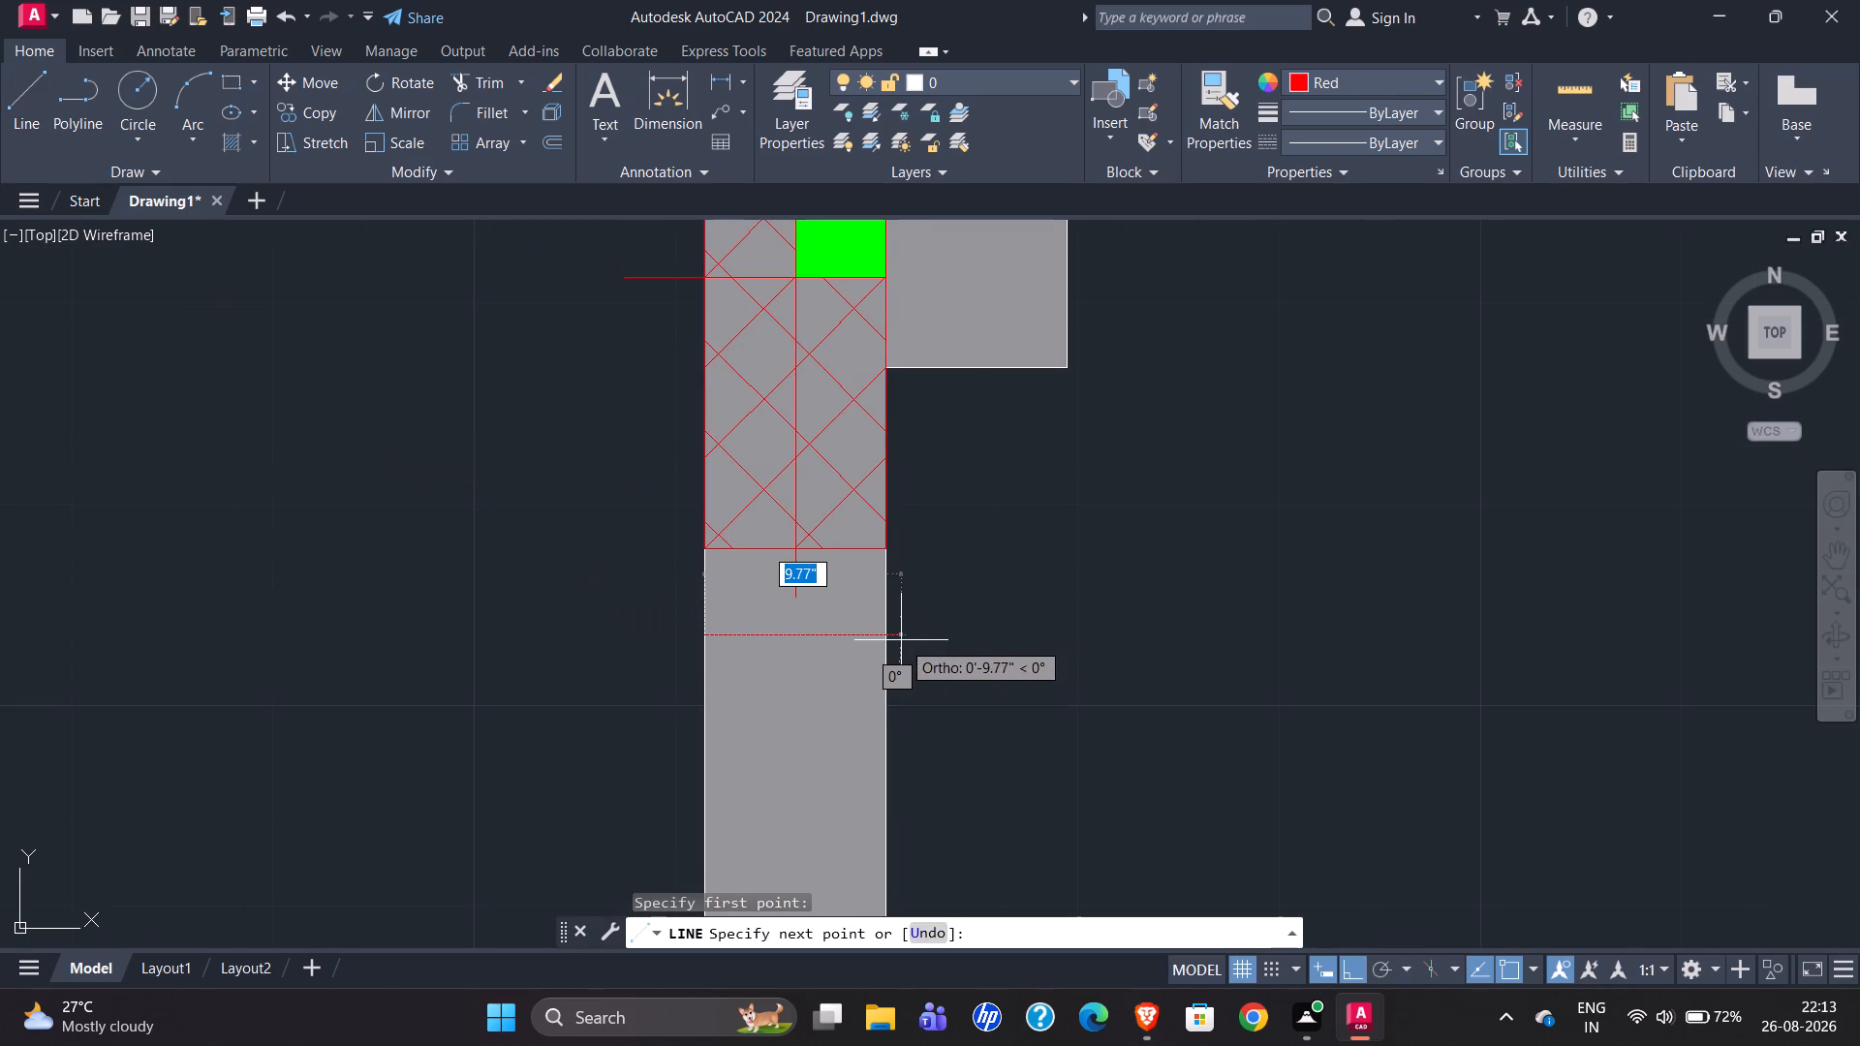
click(886, 636)
key(Escape)
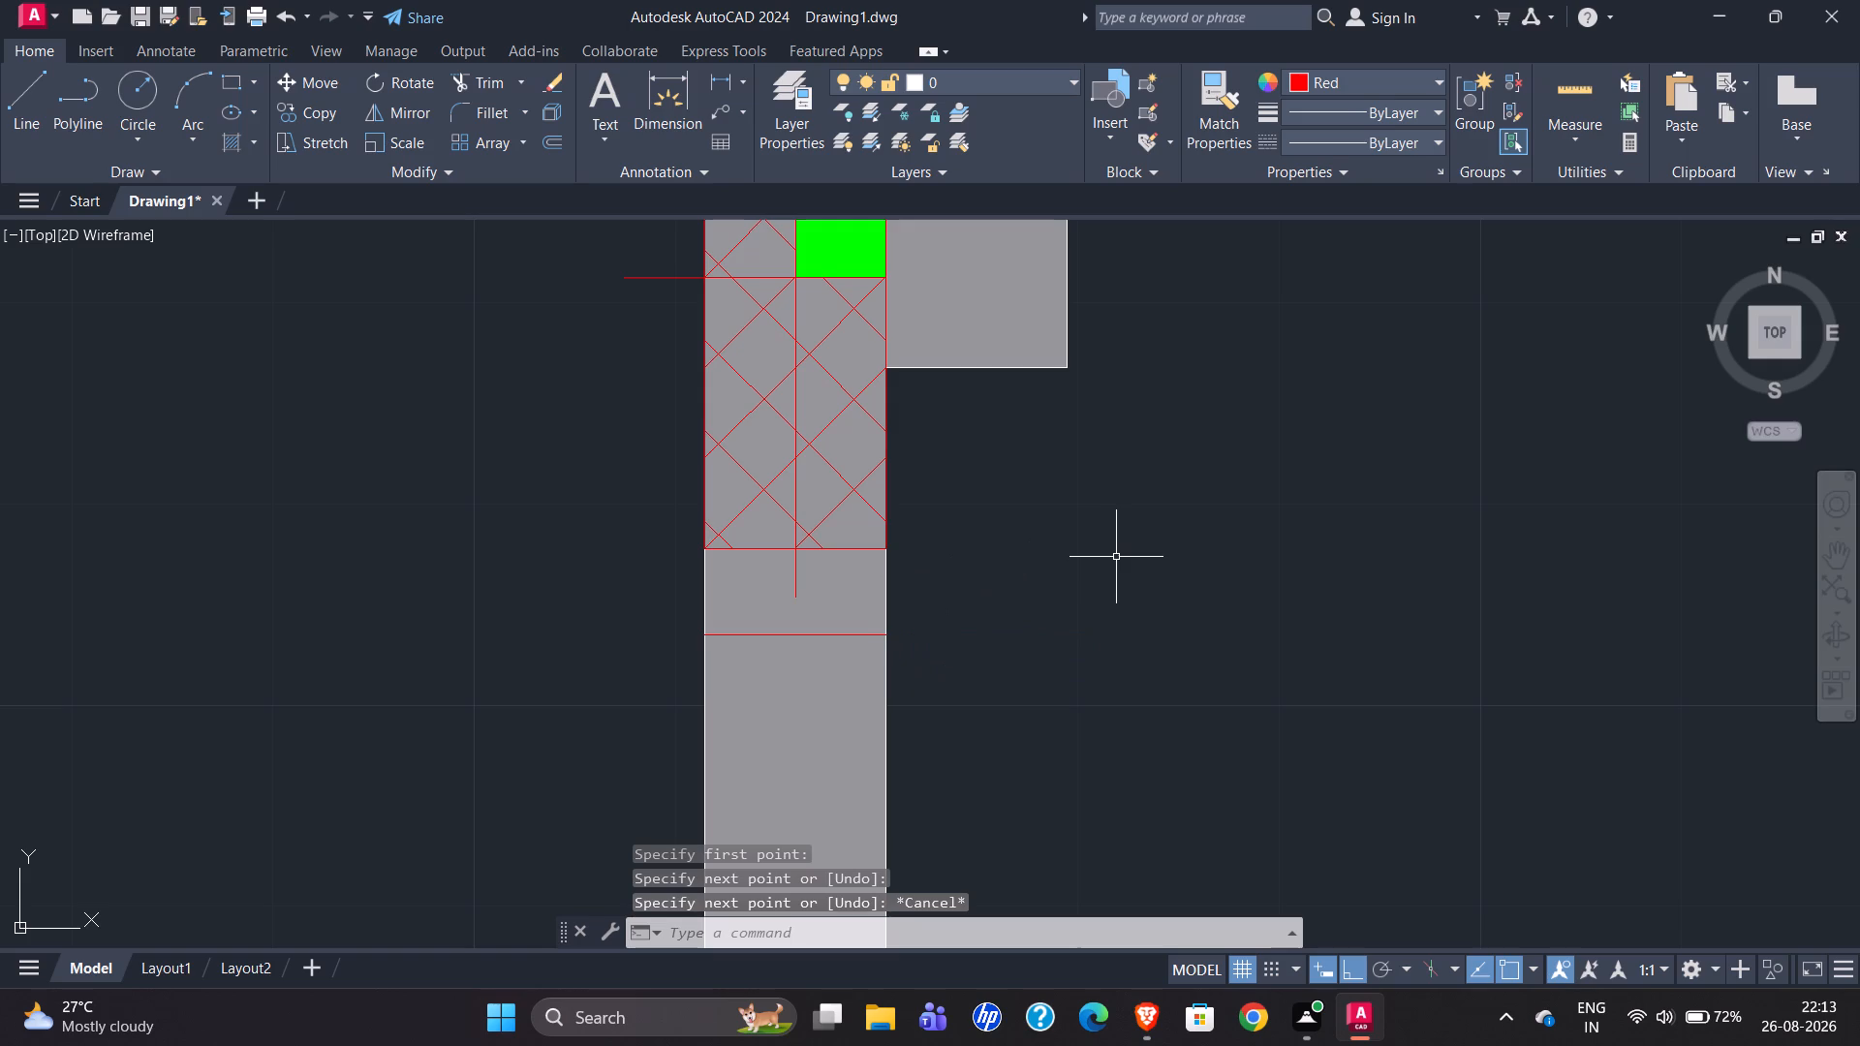
key(e)
key(x)
key(Return)
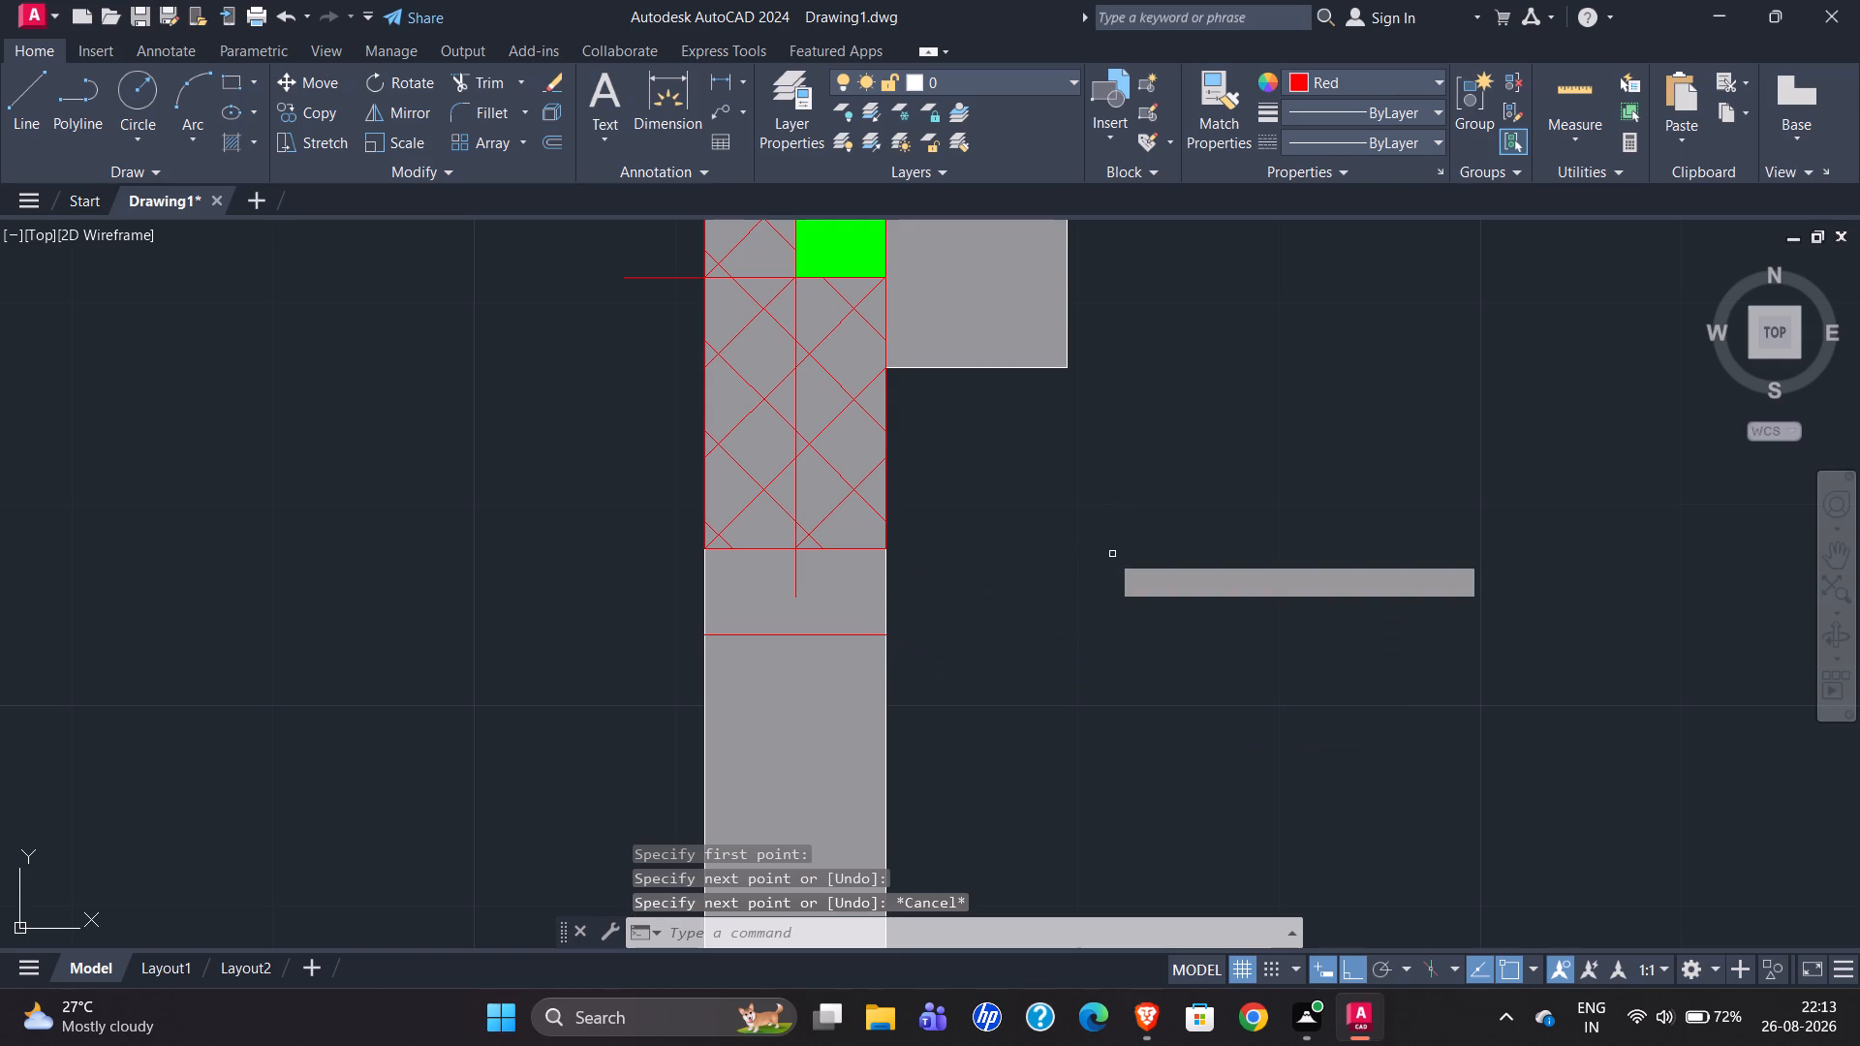
click(798, 585)
key(Escape)
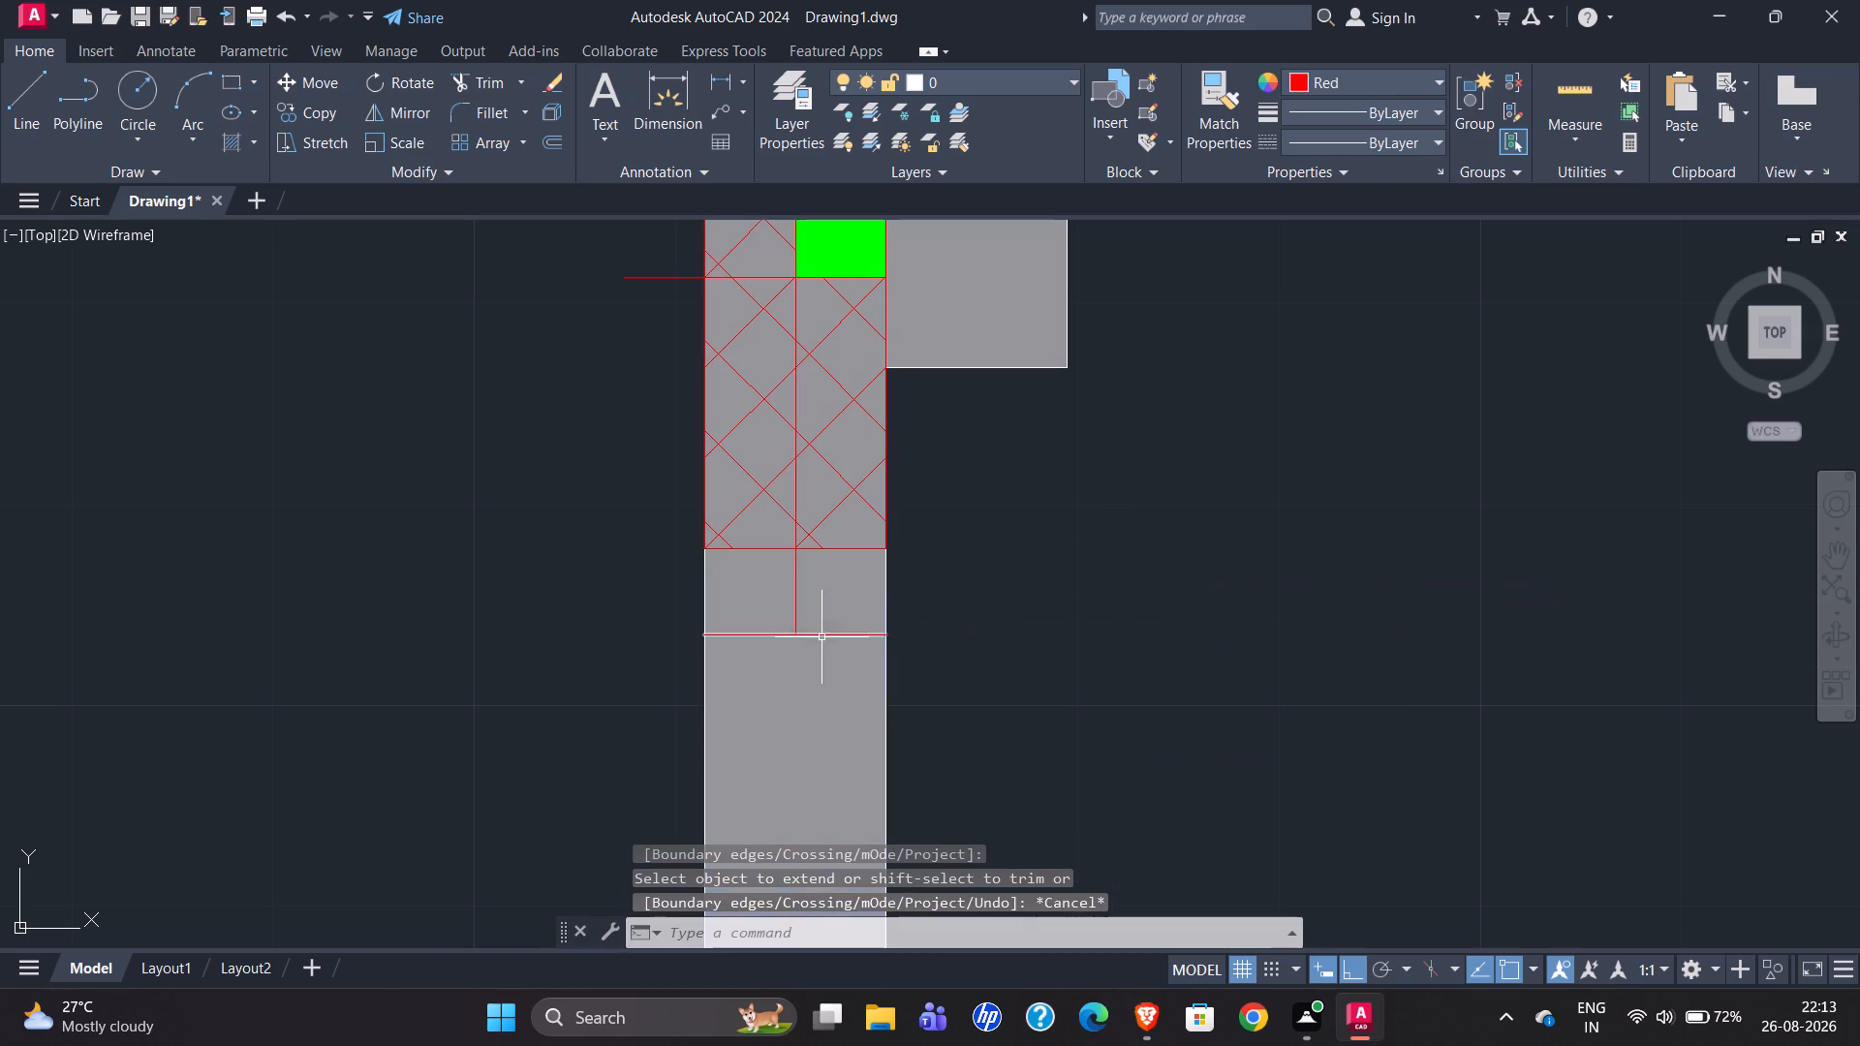
click(822, 633)
key(Delete)
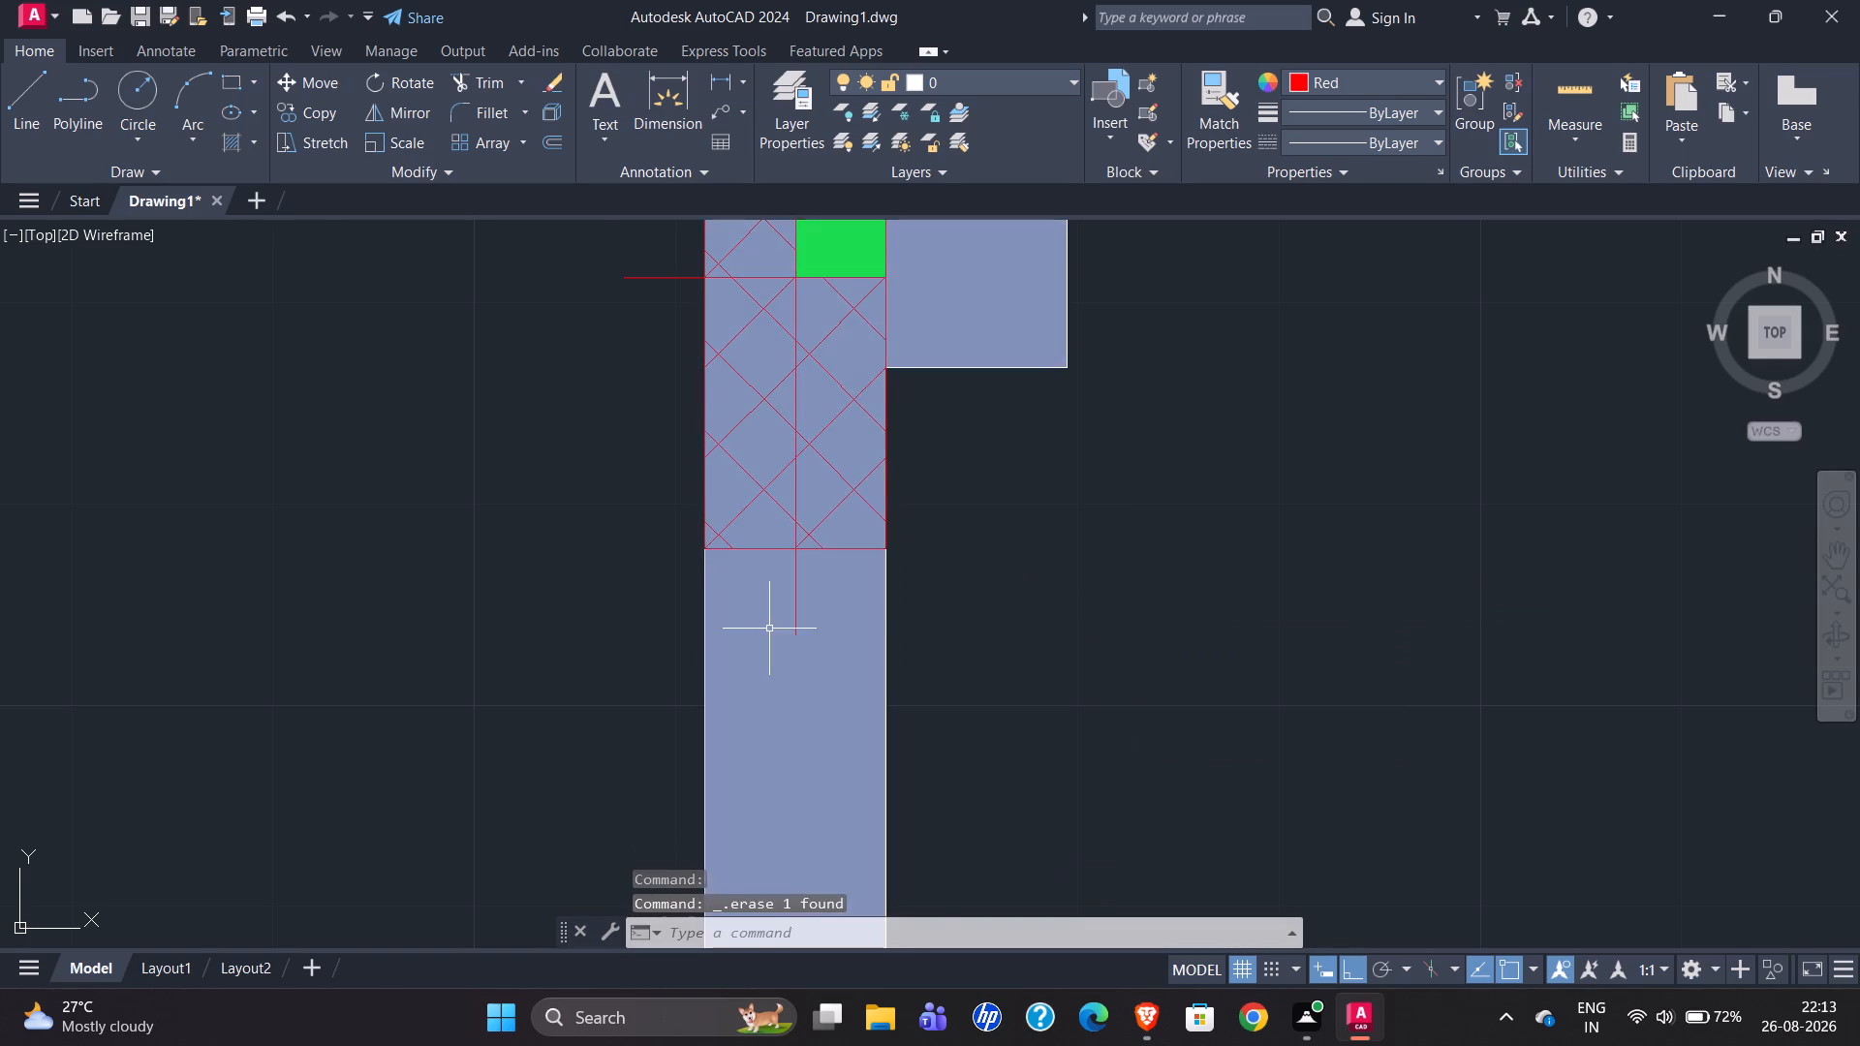
Continue the vertical dimension chain up the office room's east wall, covering the wall run and the shortened column below the entrance.
scroll(742, 656, down, 1)
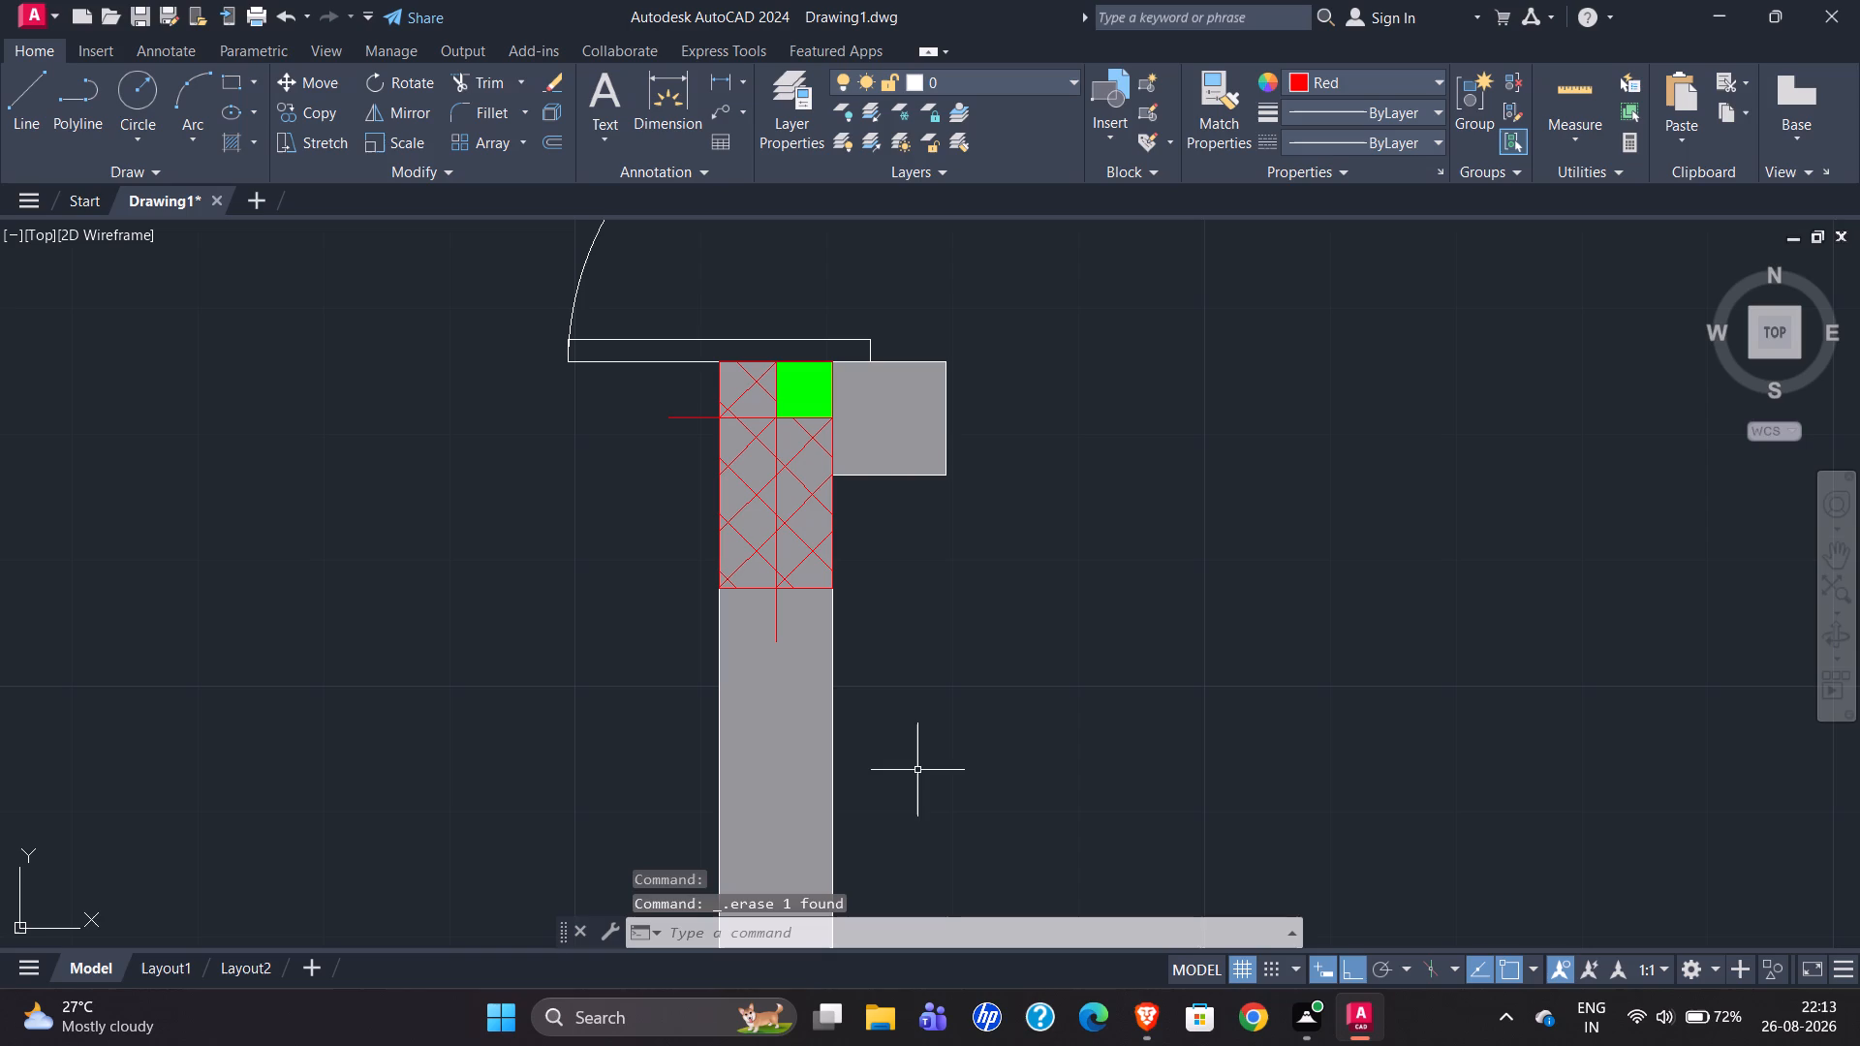
scroll(970, 457, down, 1)
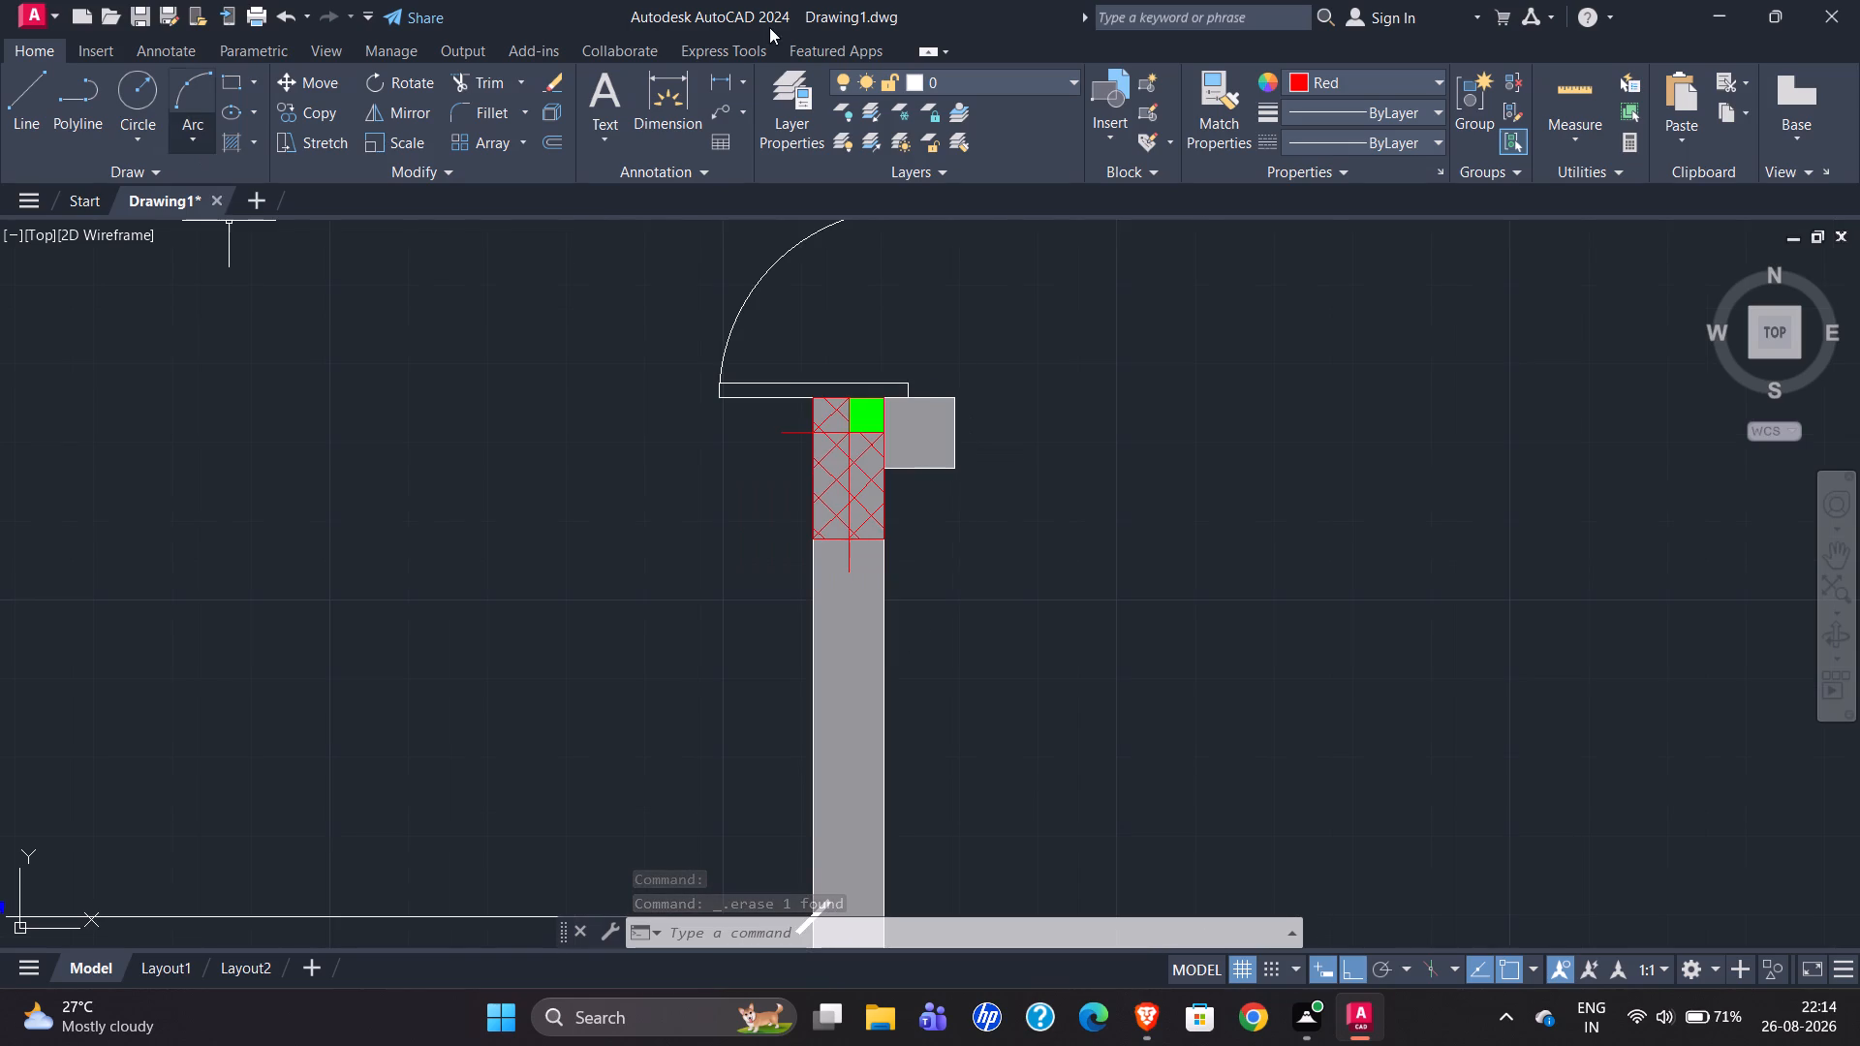
click(175, 46)
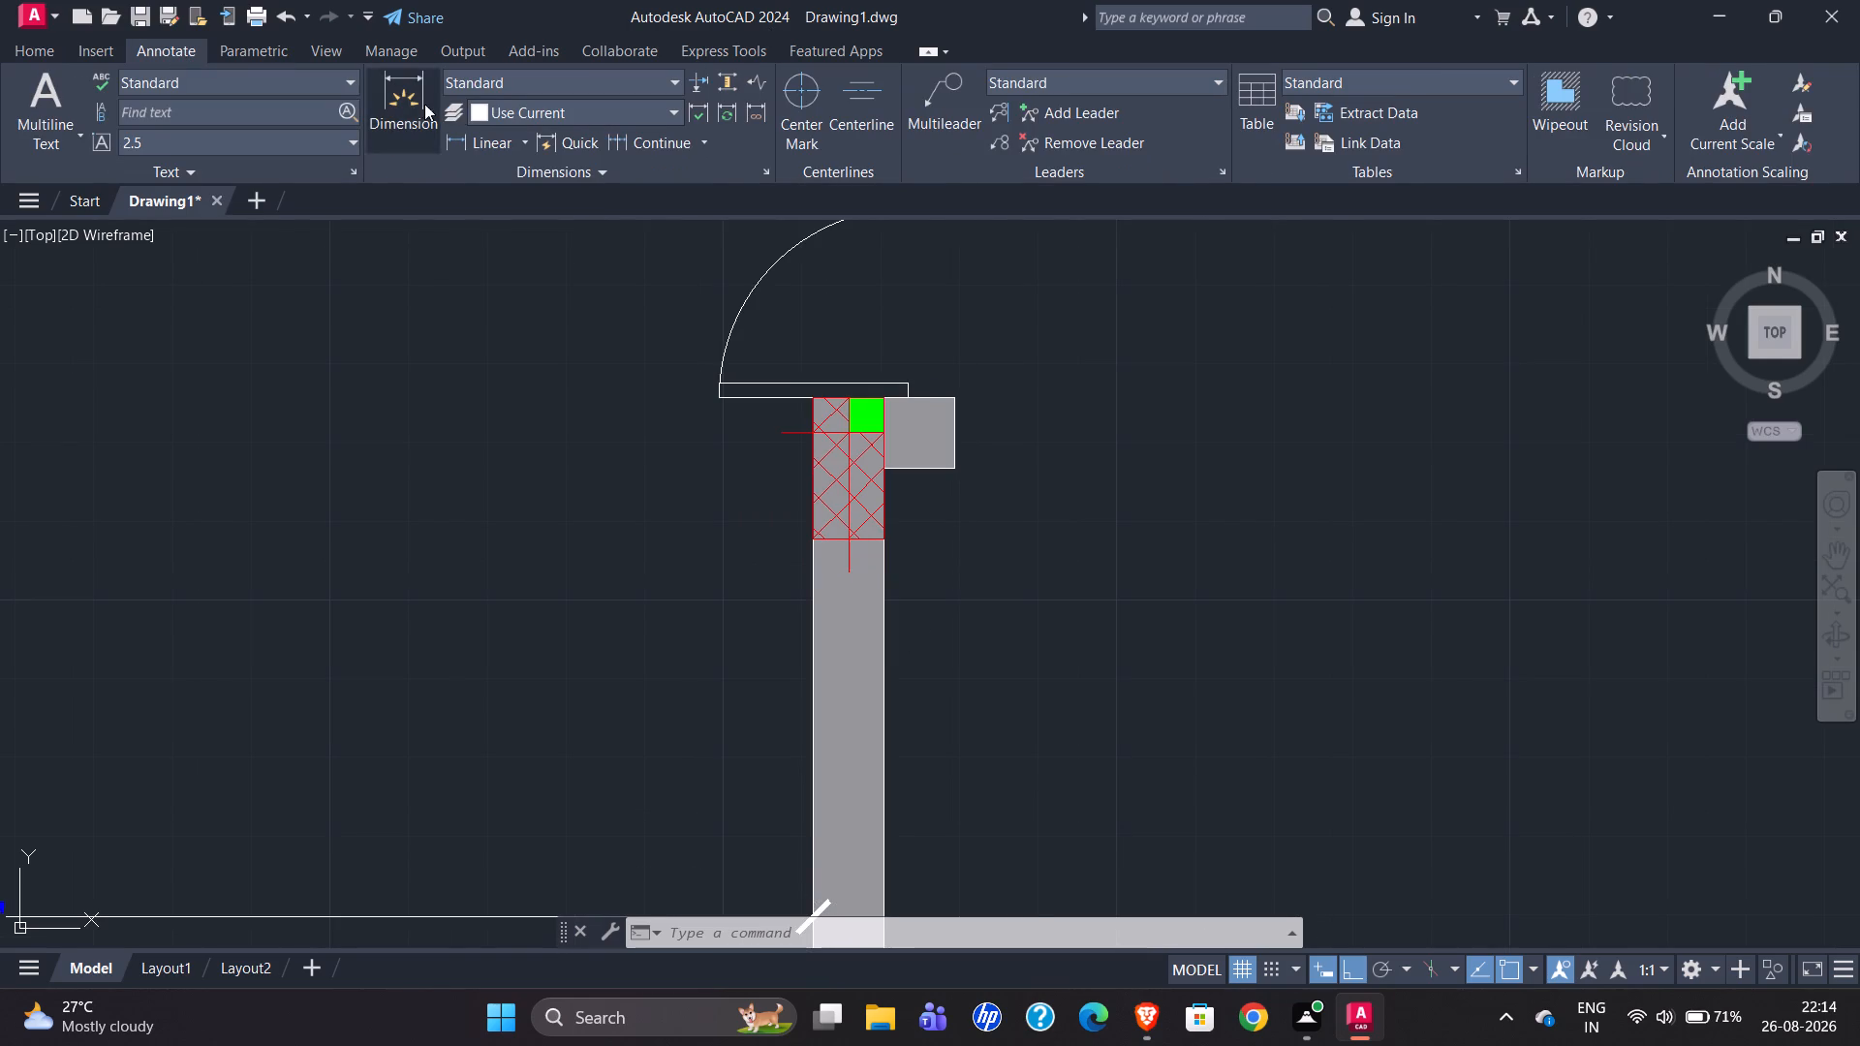
click(411, 100)
click(677, 144)
scroll(690, 113, down, 1)
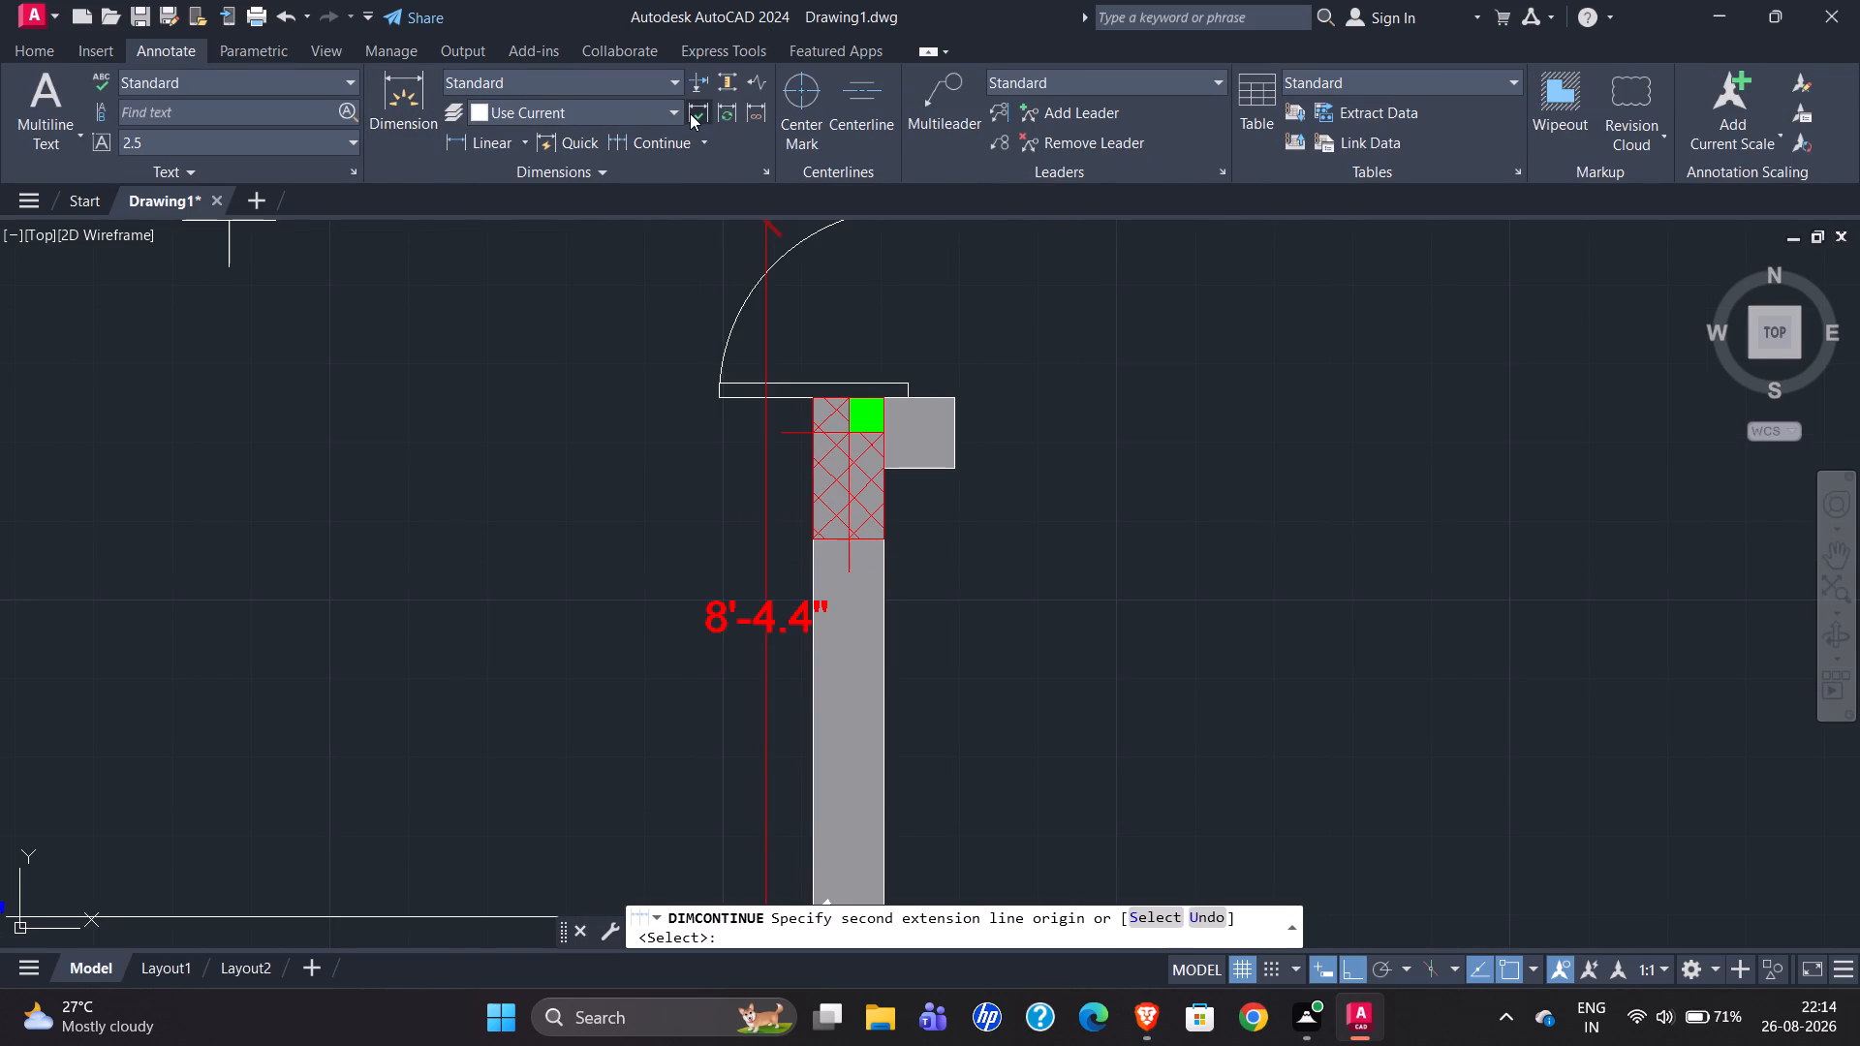
scroll(690, 113, down, 2)
scroll(719, 353, down, 2)
scroll(744, 526, up, 3)
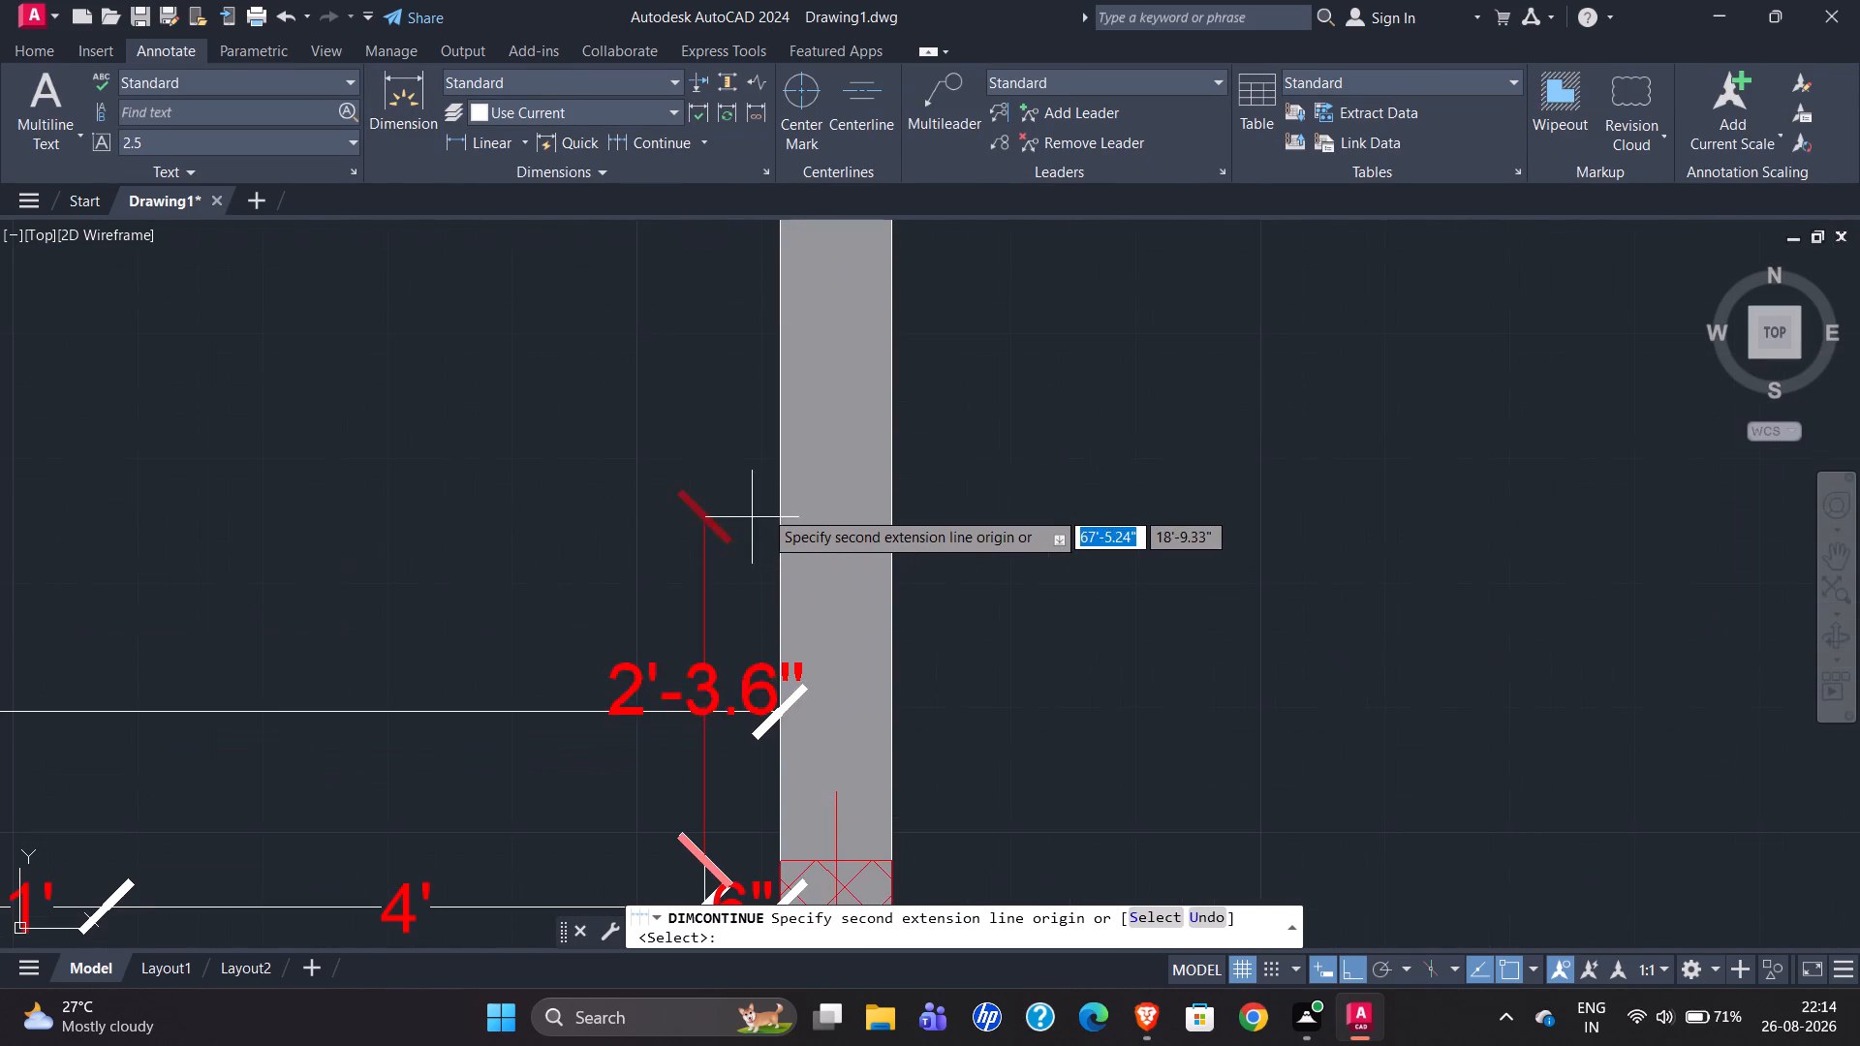
scroll(799, 417, down, 1)
scroll(773, 510, down, 1)
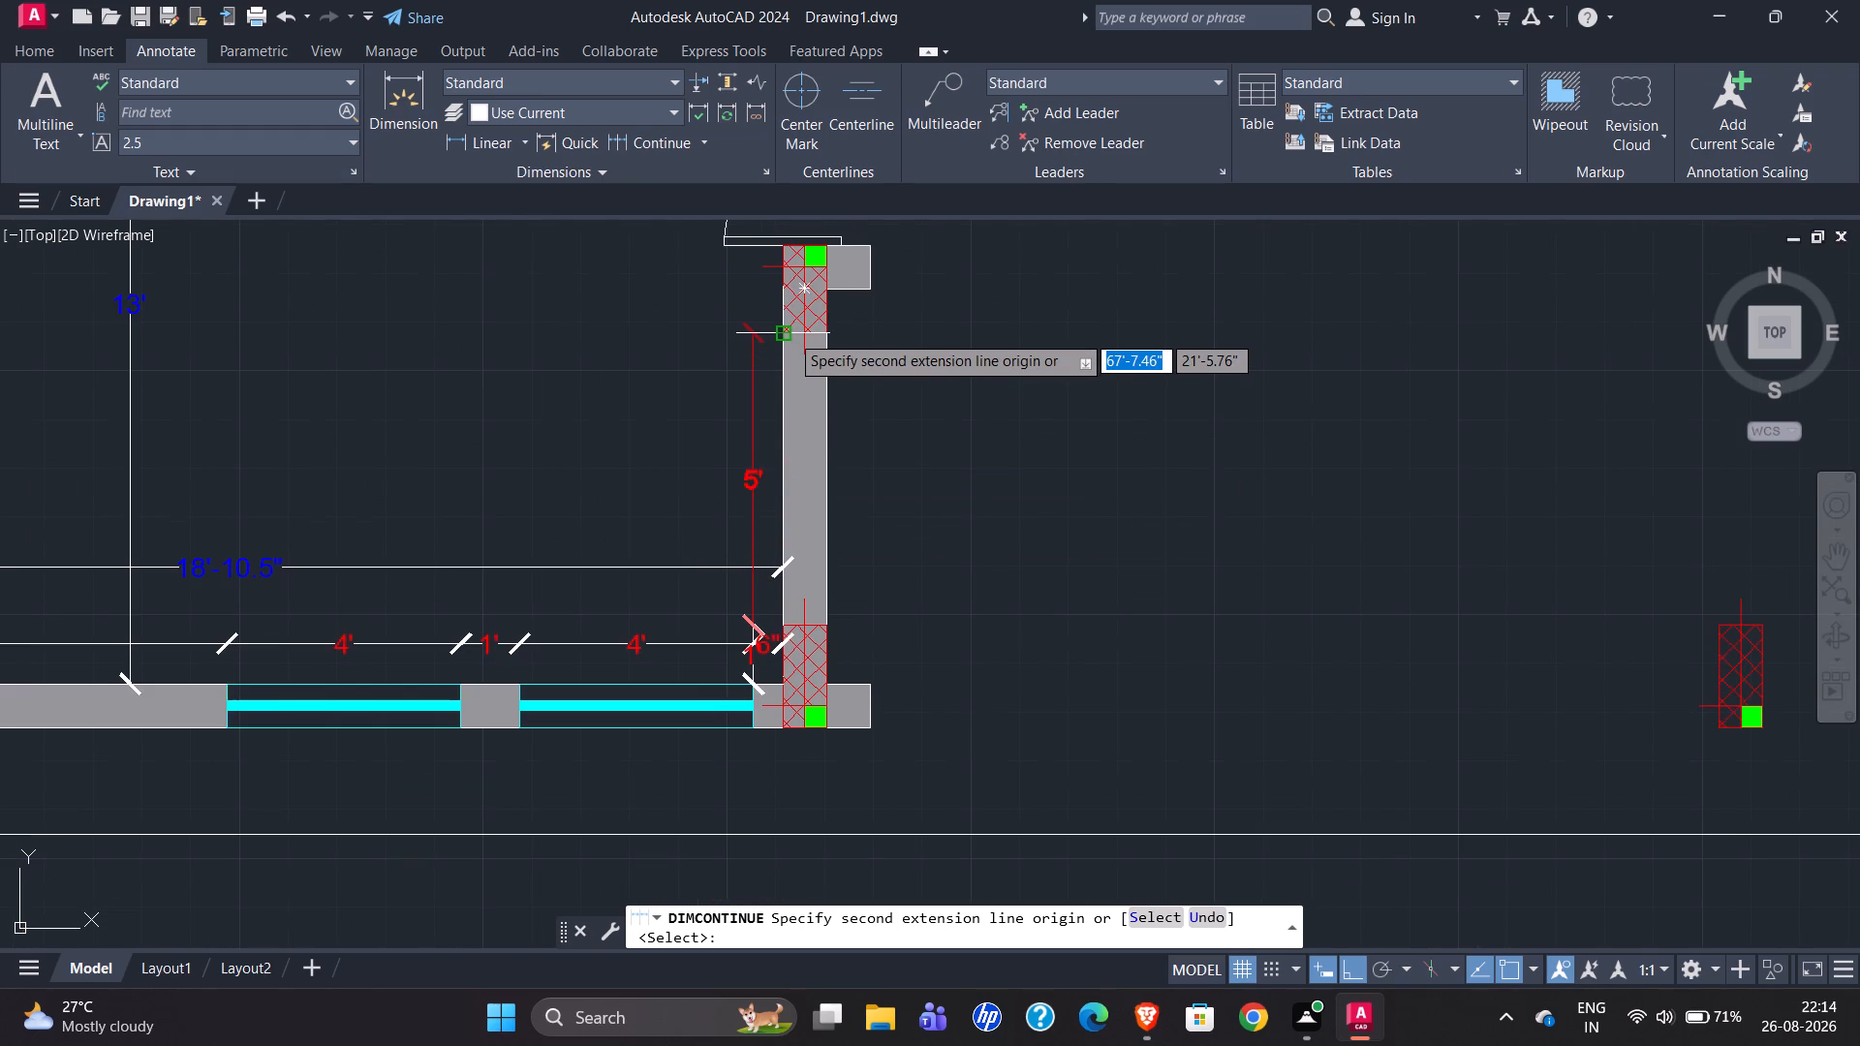
click(790, 333)
scroll(781, 477, down, 1)
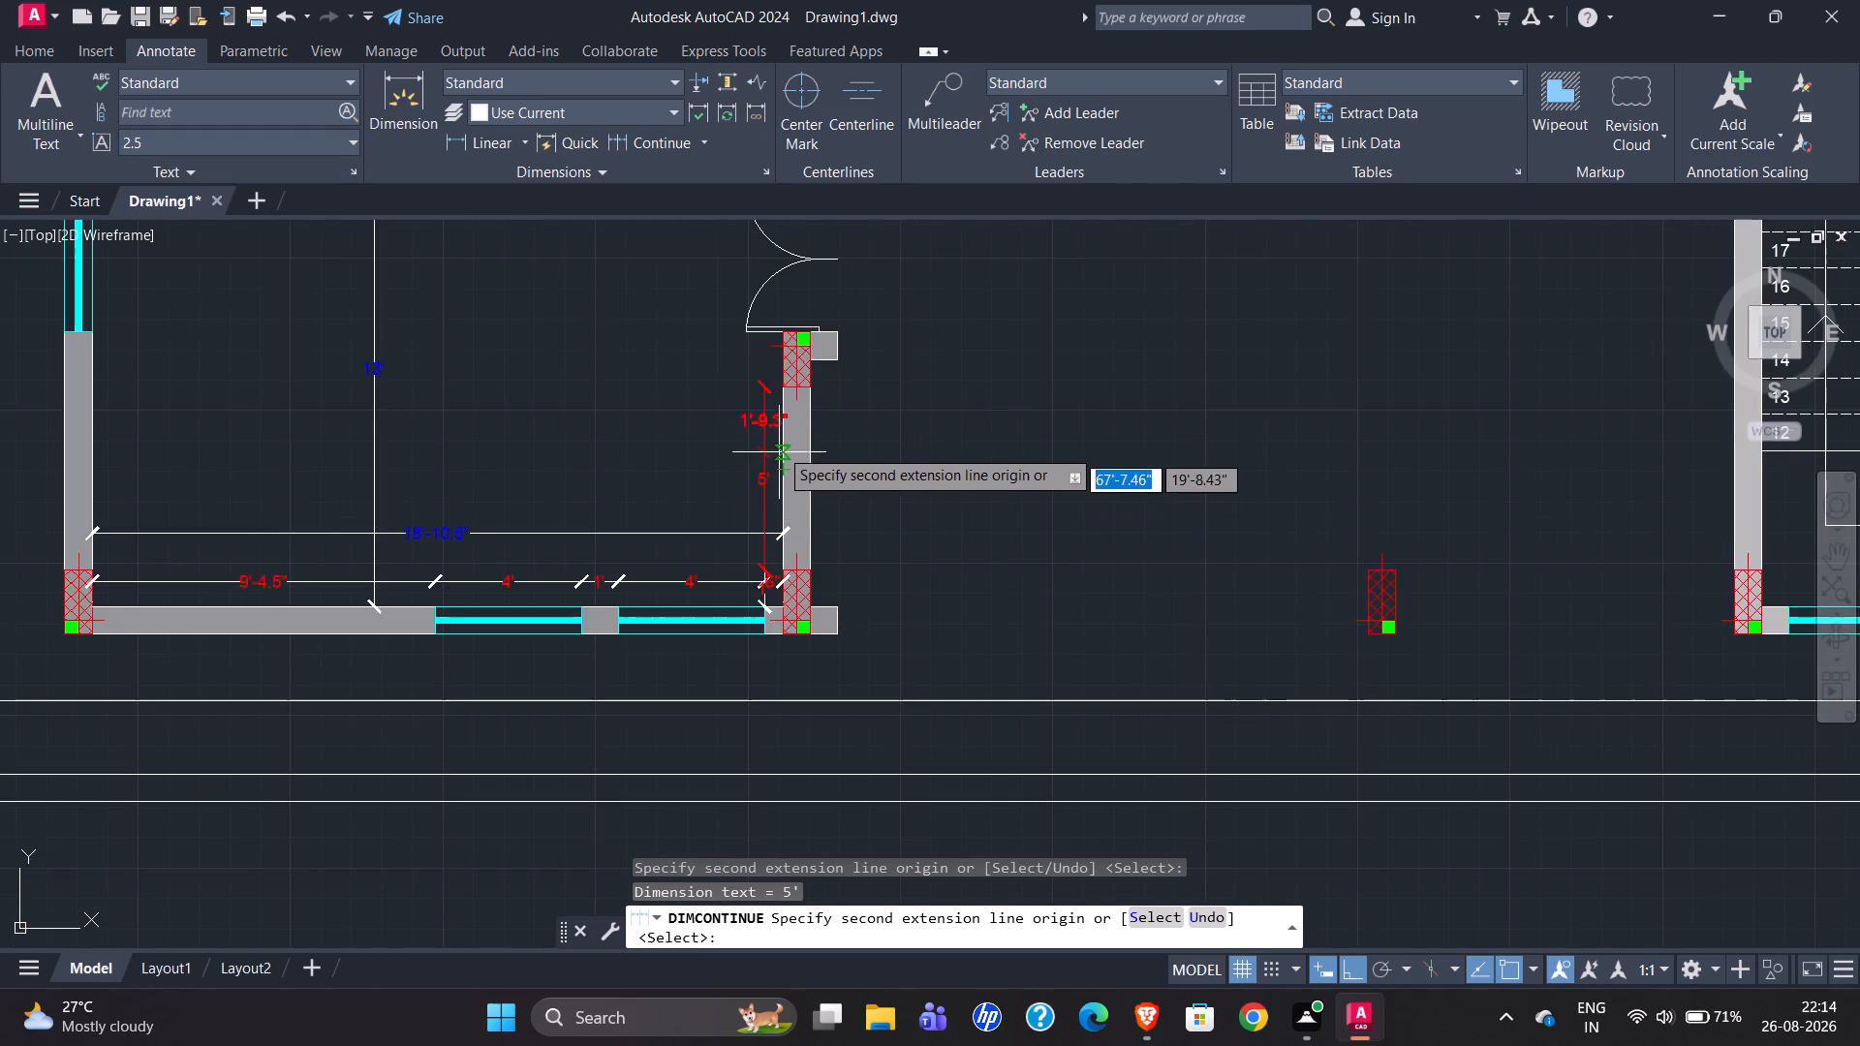
scroll(779, 344, up, 3)
click(787, 309)
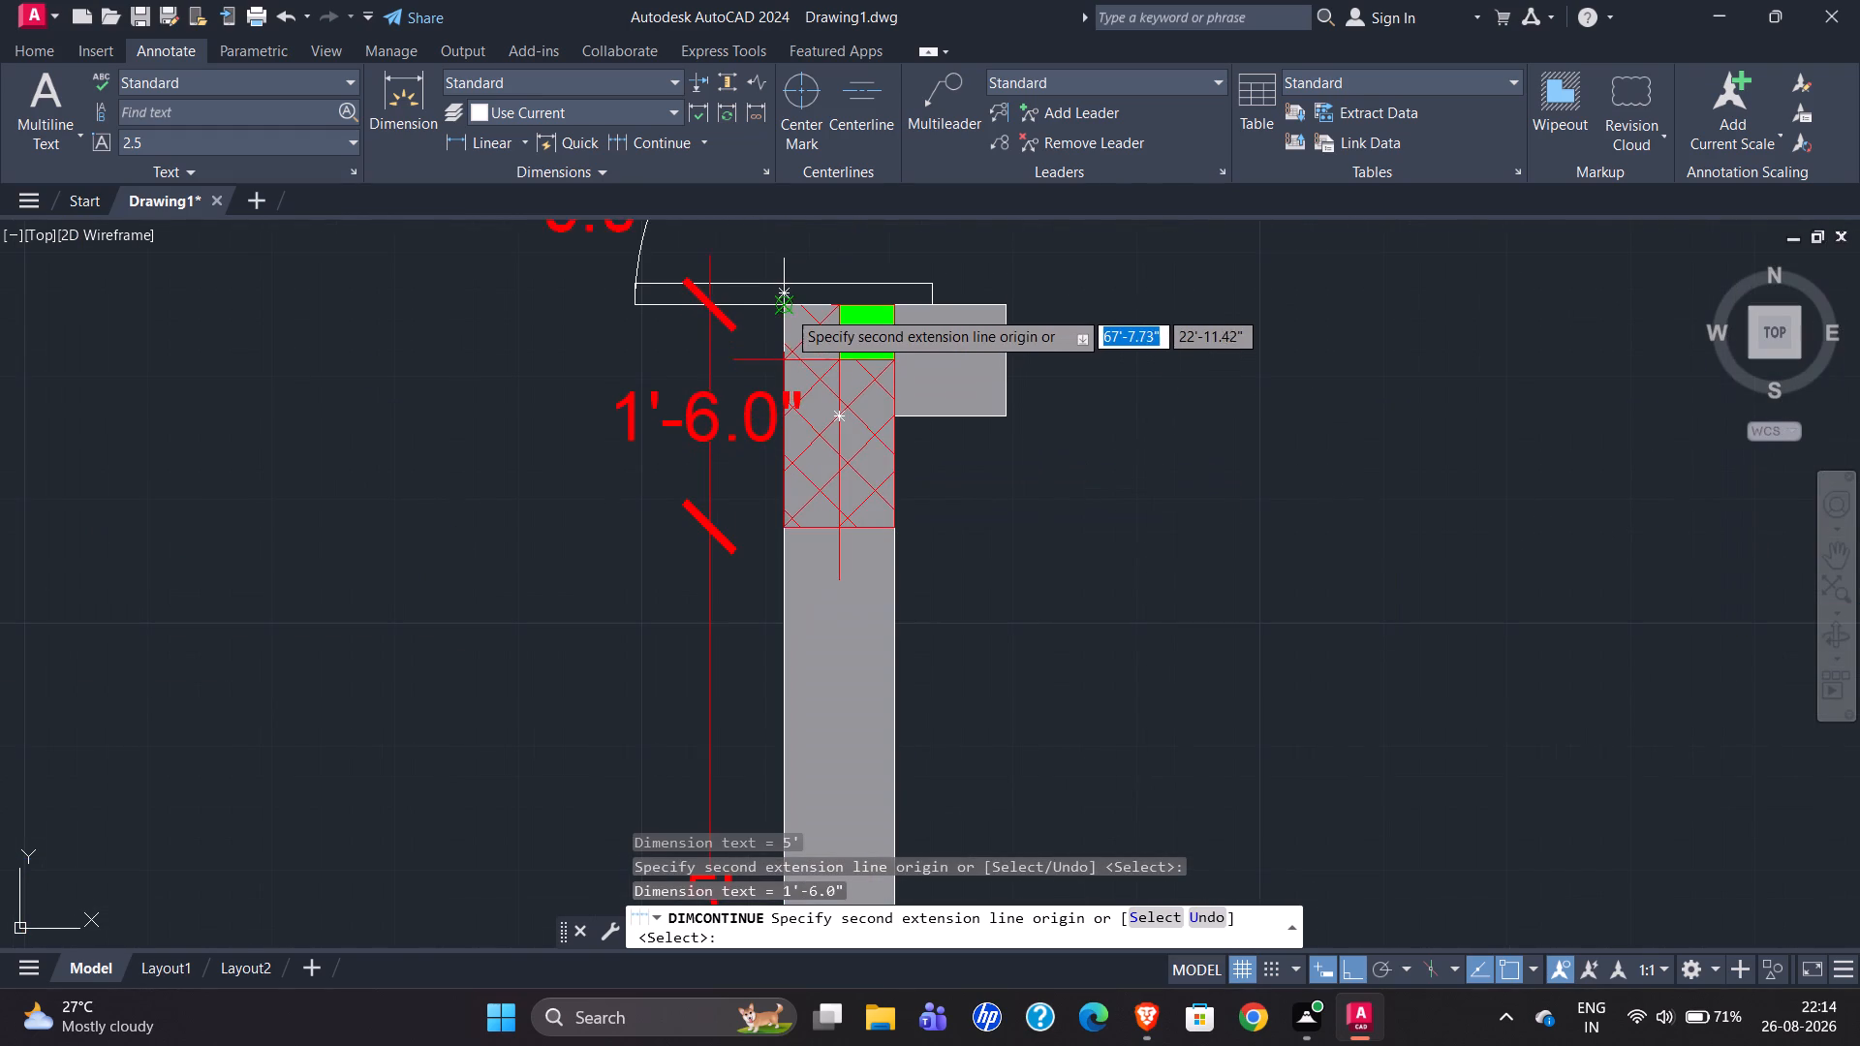
Examine the reference plan's office room dimensions along the east wall and around the entrance.
scroll(768, 569, down, 2)
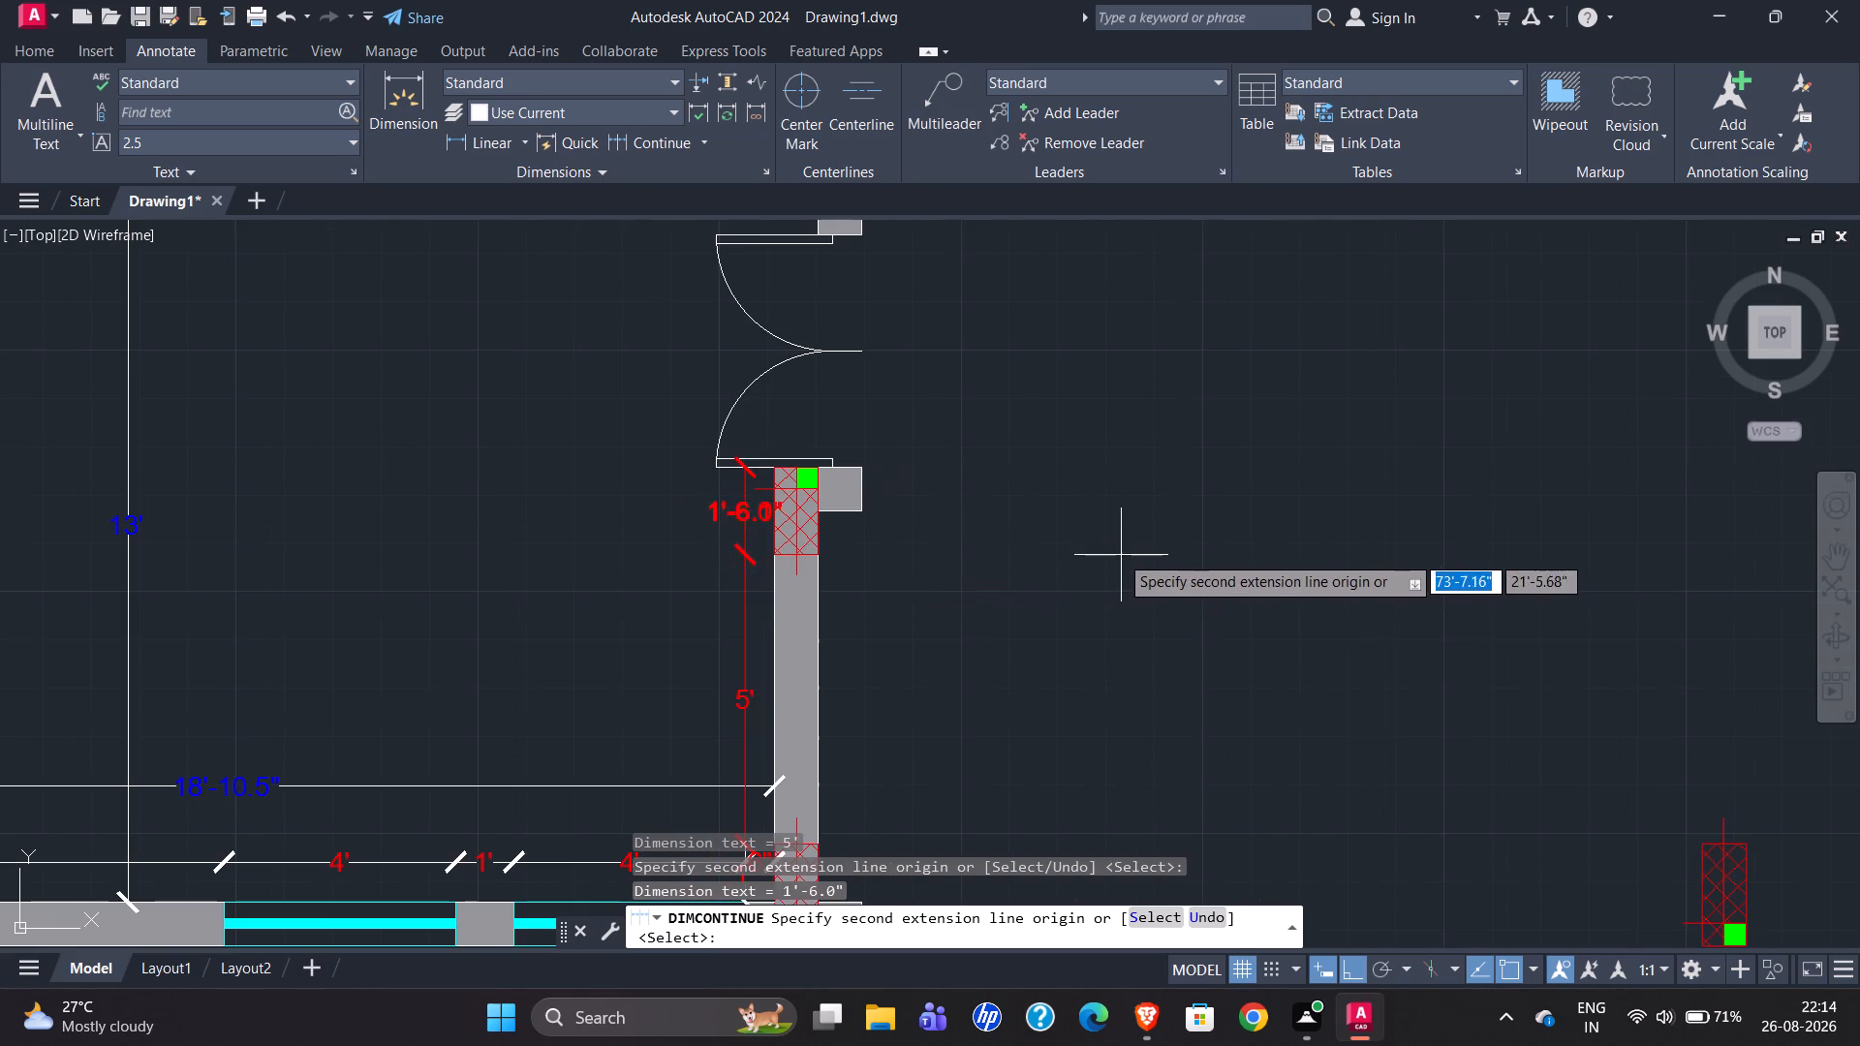
scroll(1108, 556, down, 5)
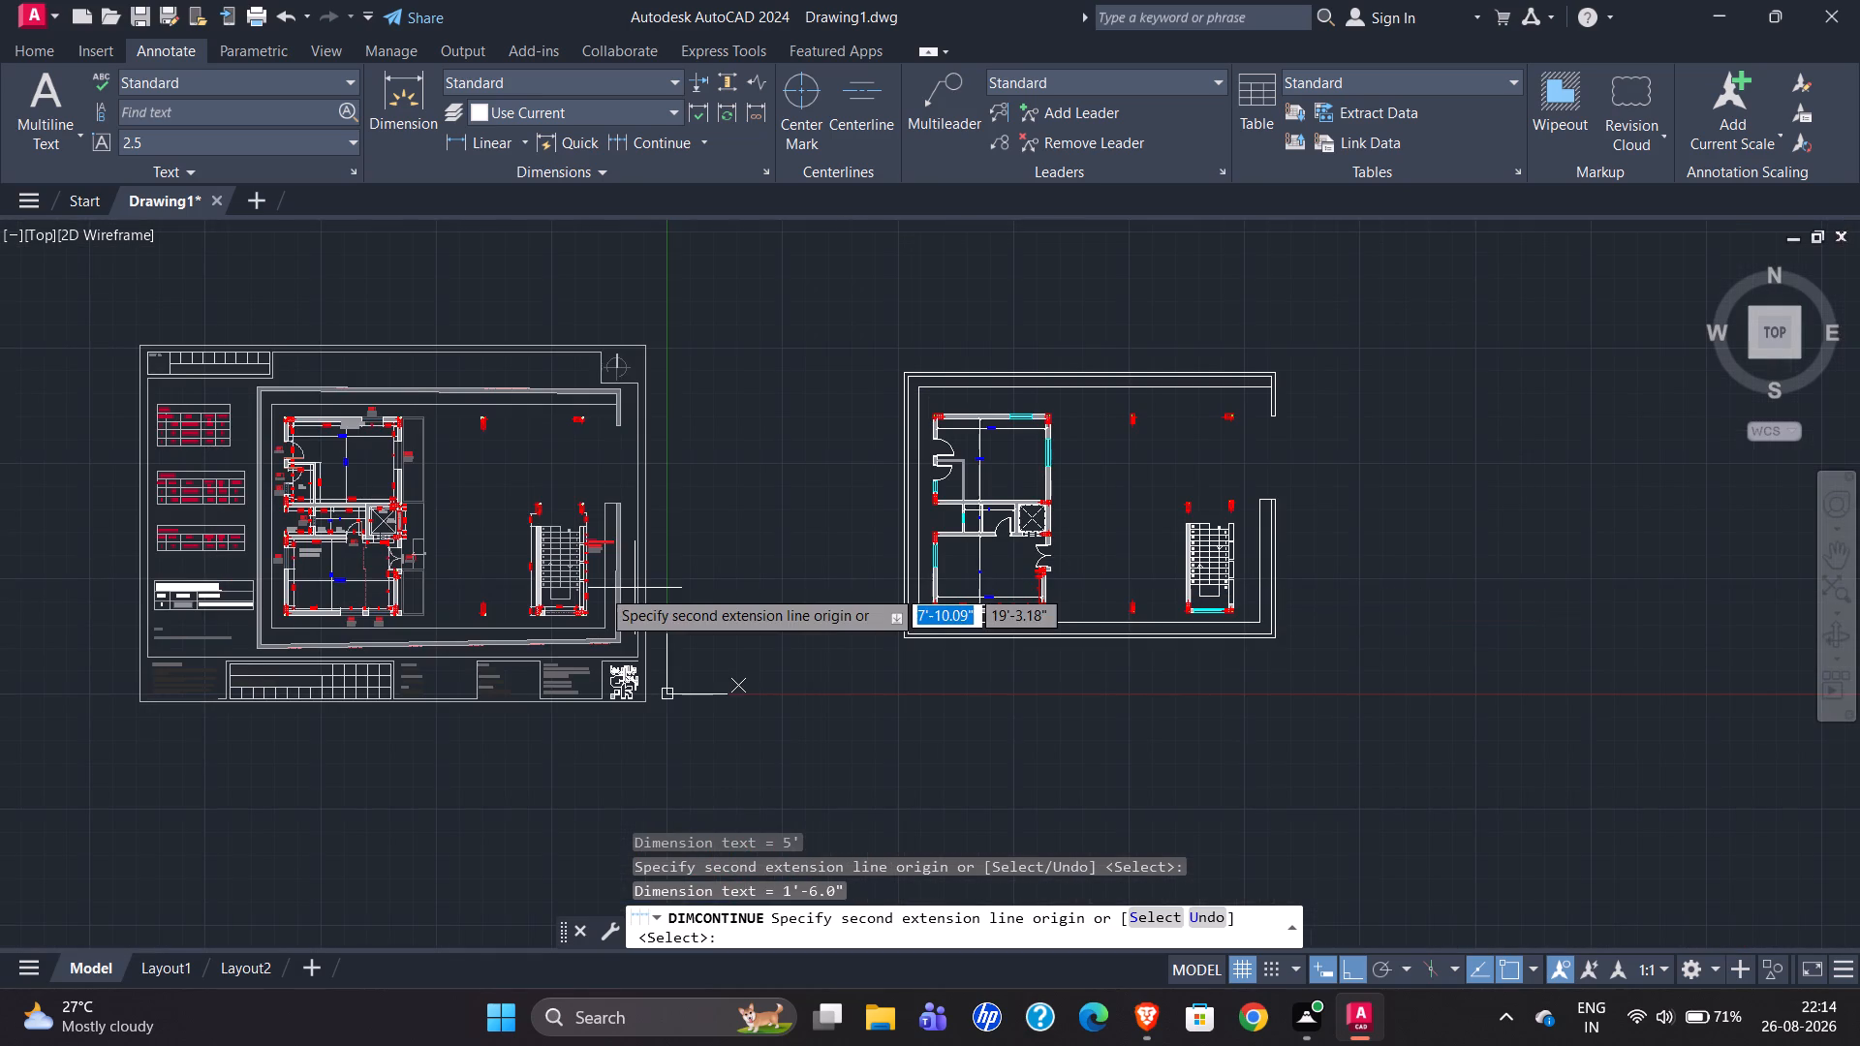
scroll(354, 529, up, 4)
scroll(777, 439, down, 3)
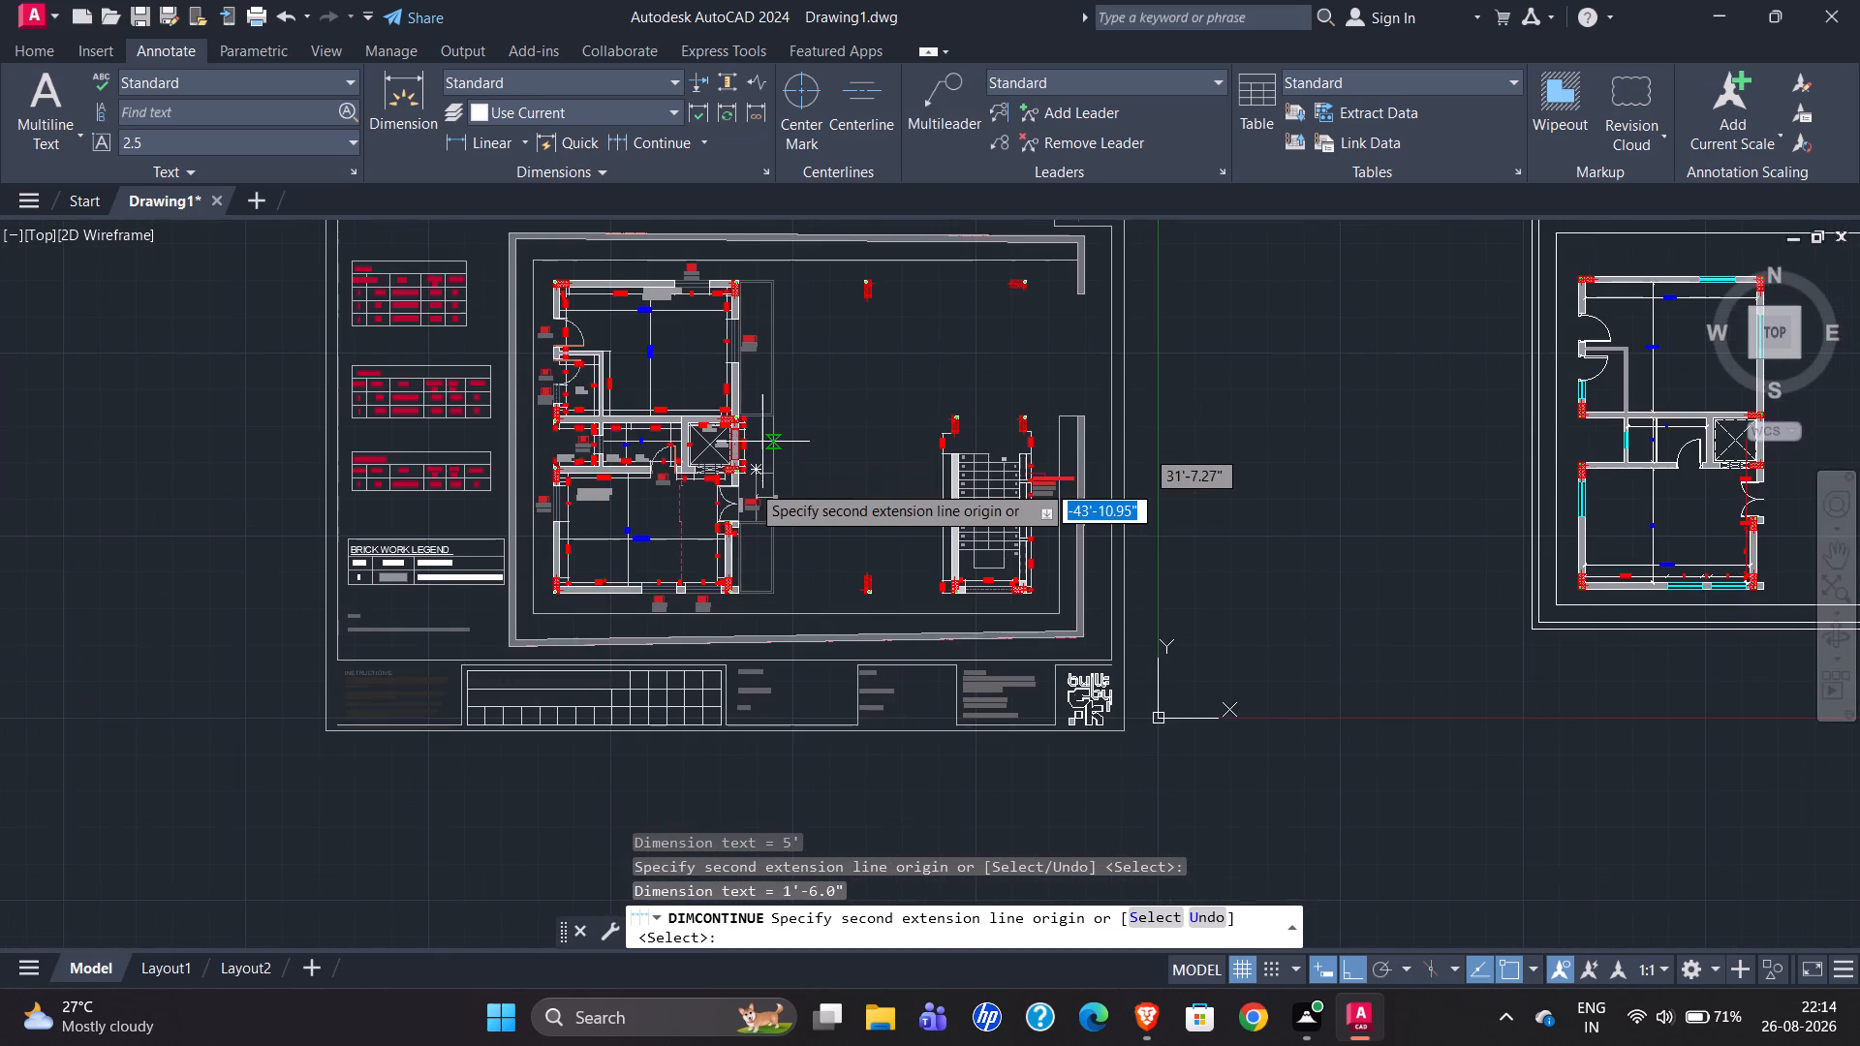
scroll(696, 557, up, 4)
scroll(704, 566, down, 1)
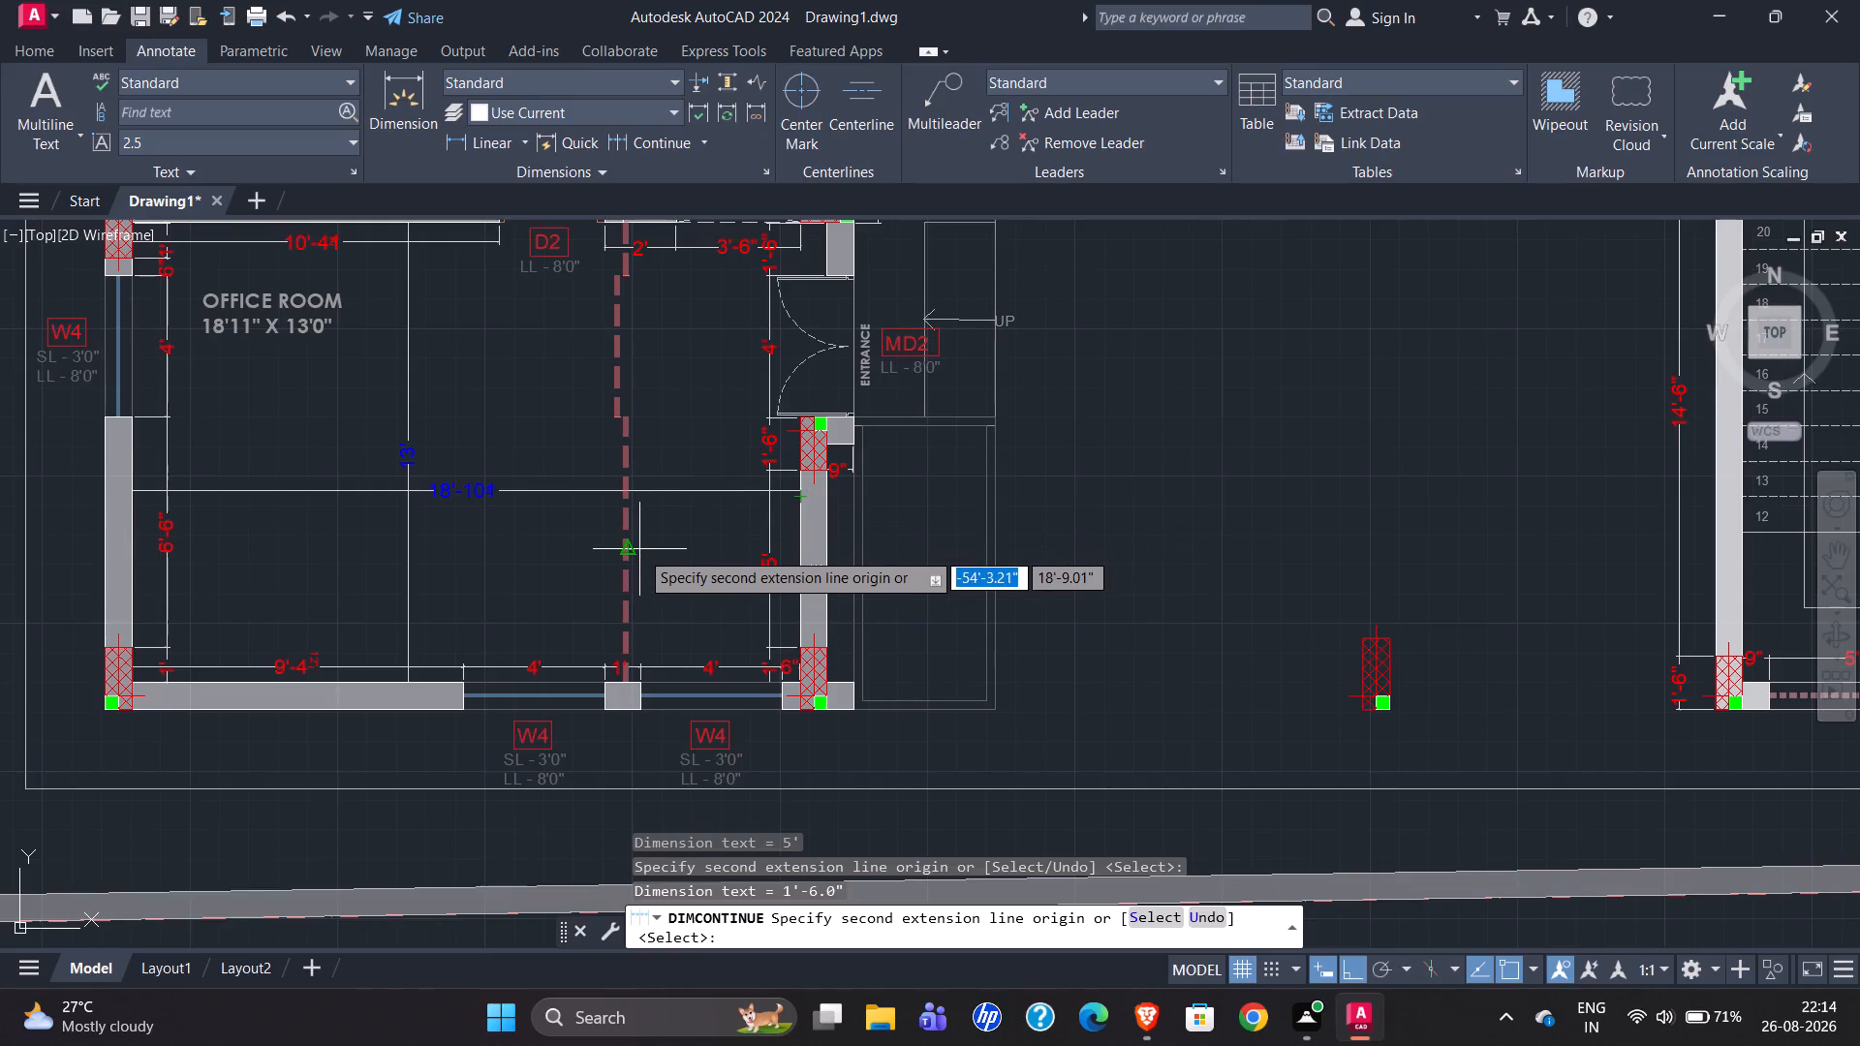
scroll(561, 581, down, 3)
scroll(468, 595, down, 1)
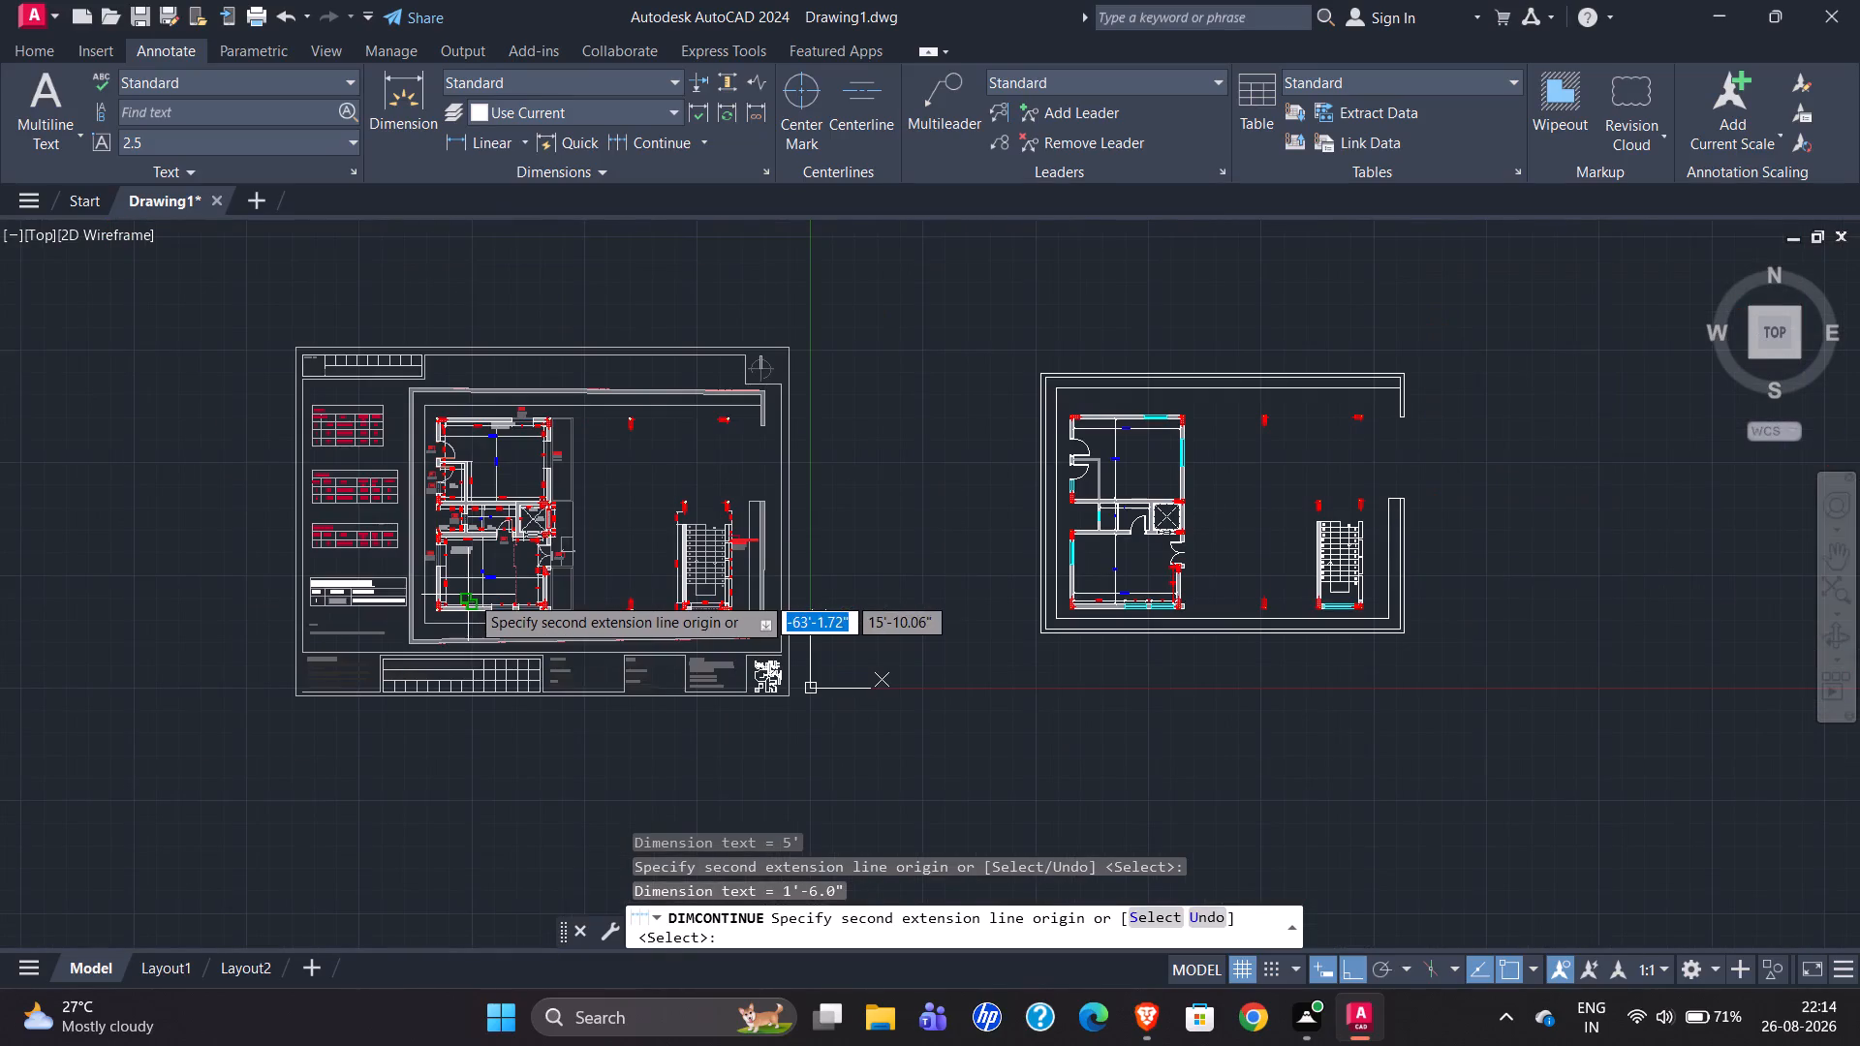
Continue the east wall dimension chain across the entrance opening and the short wall above it, ending at the upper wall's inner face.
scroll(1186, 551, up, 5)
scroll(1100, 510, up, 4)
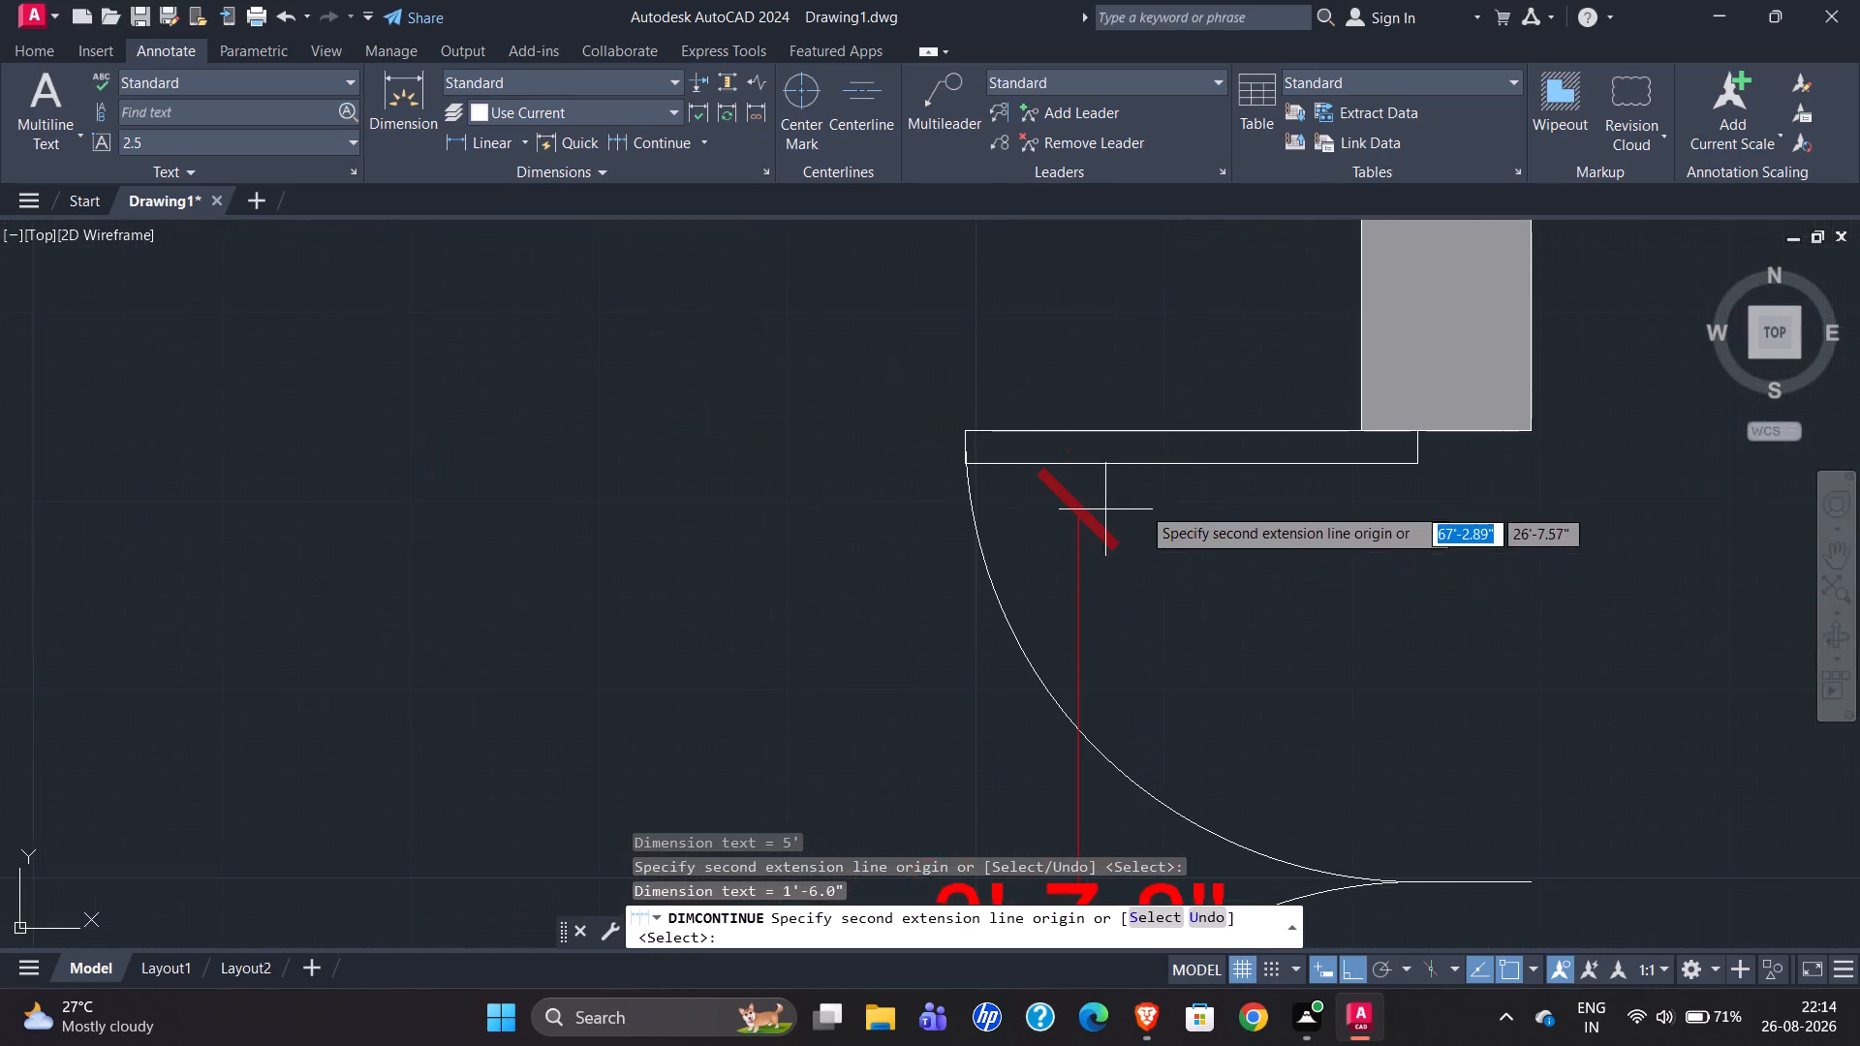
click(1365, 432)
scroll(1229, 559, down, 2)
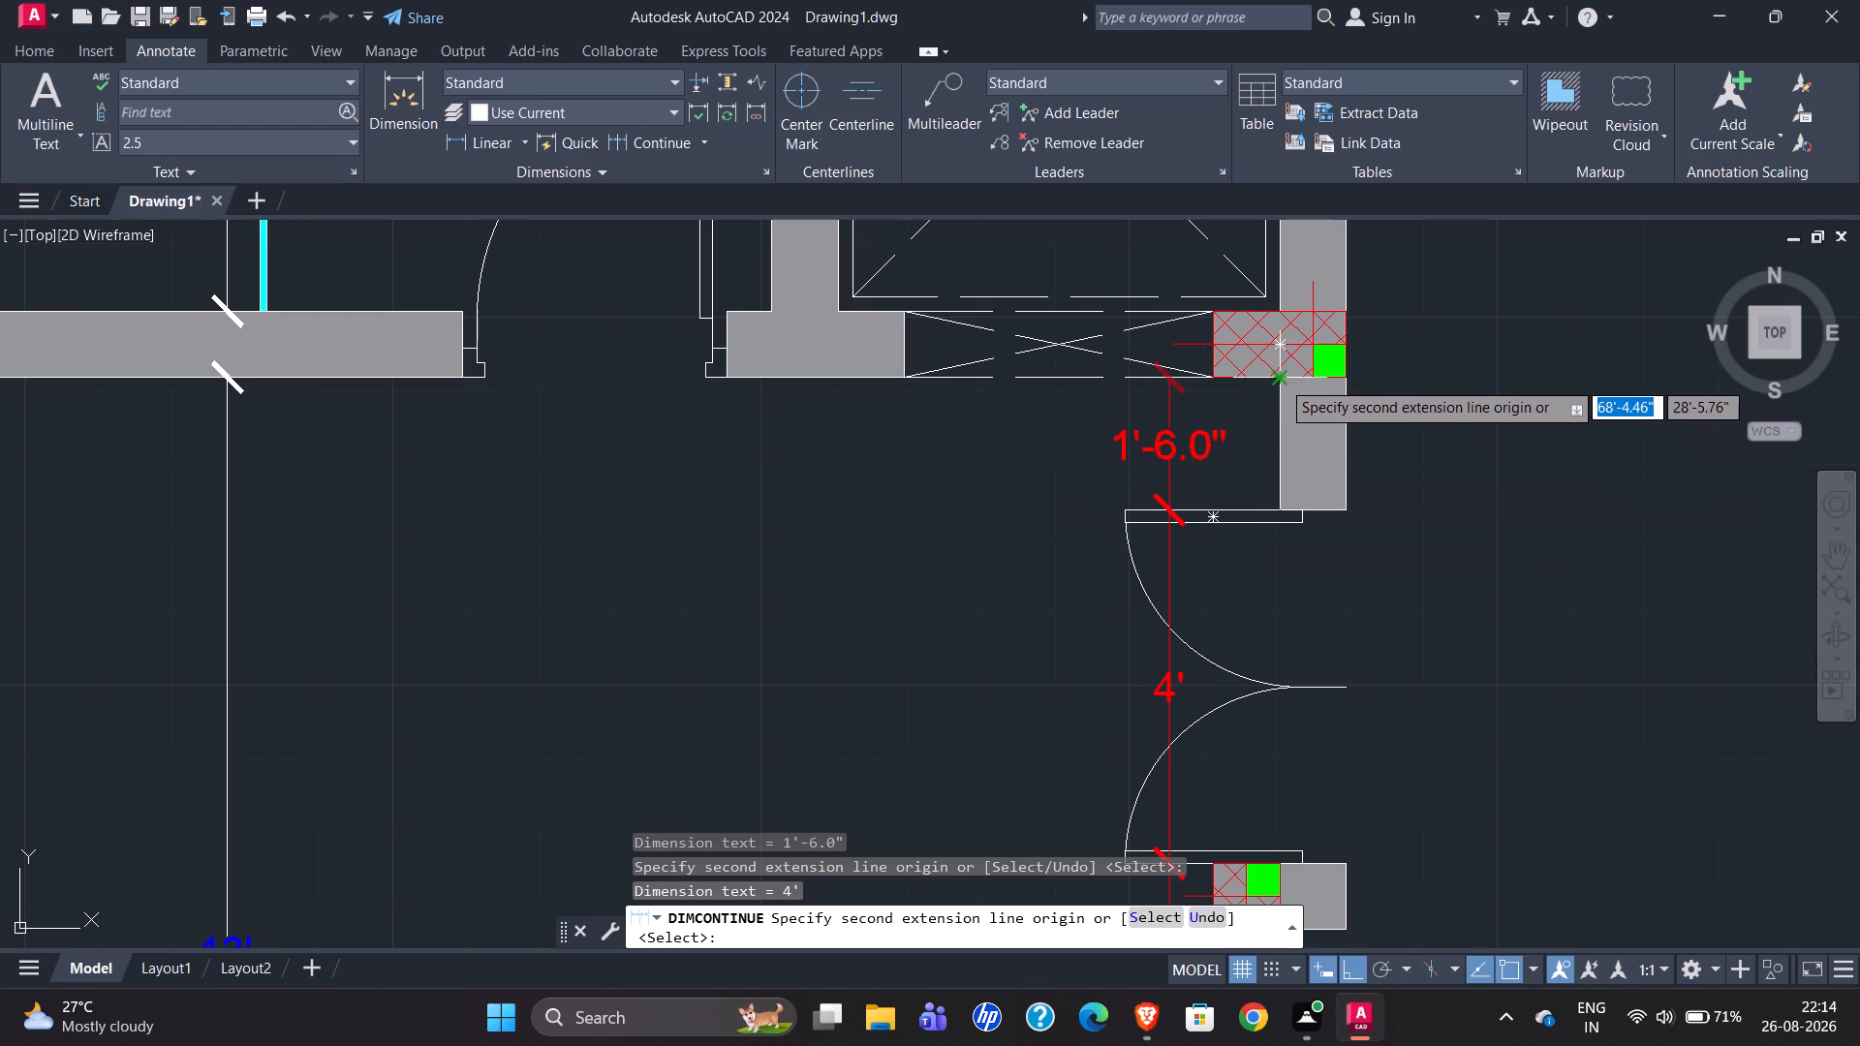
click(1281, 380)
key(Escape)
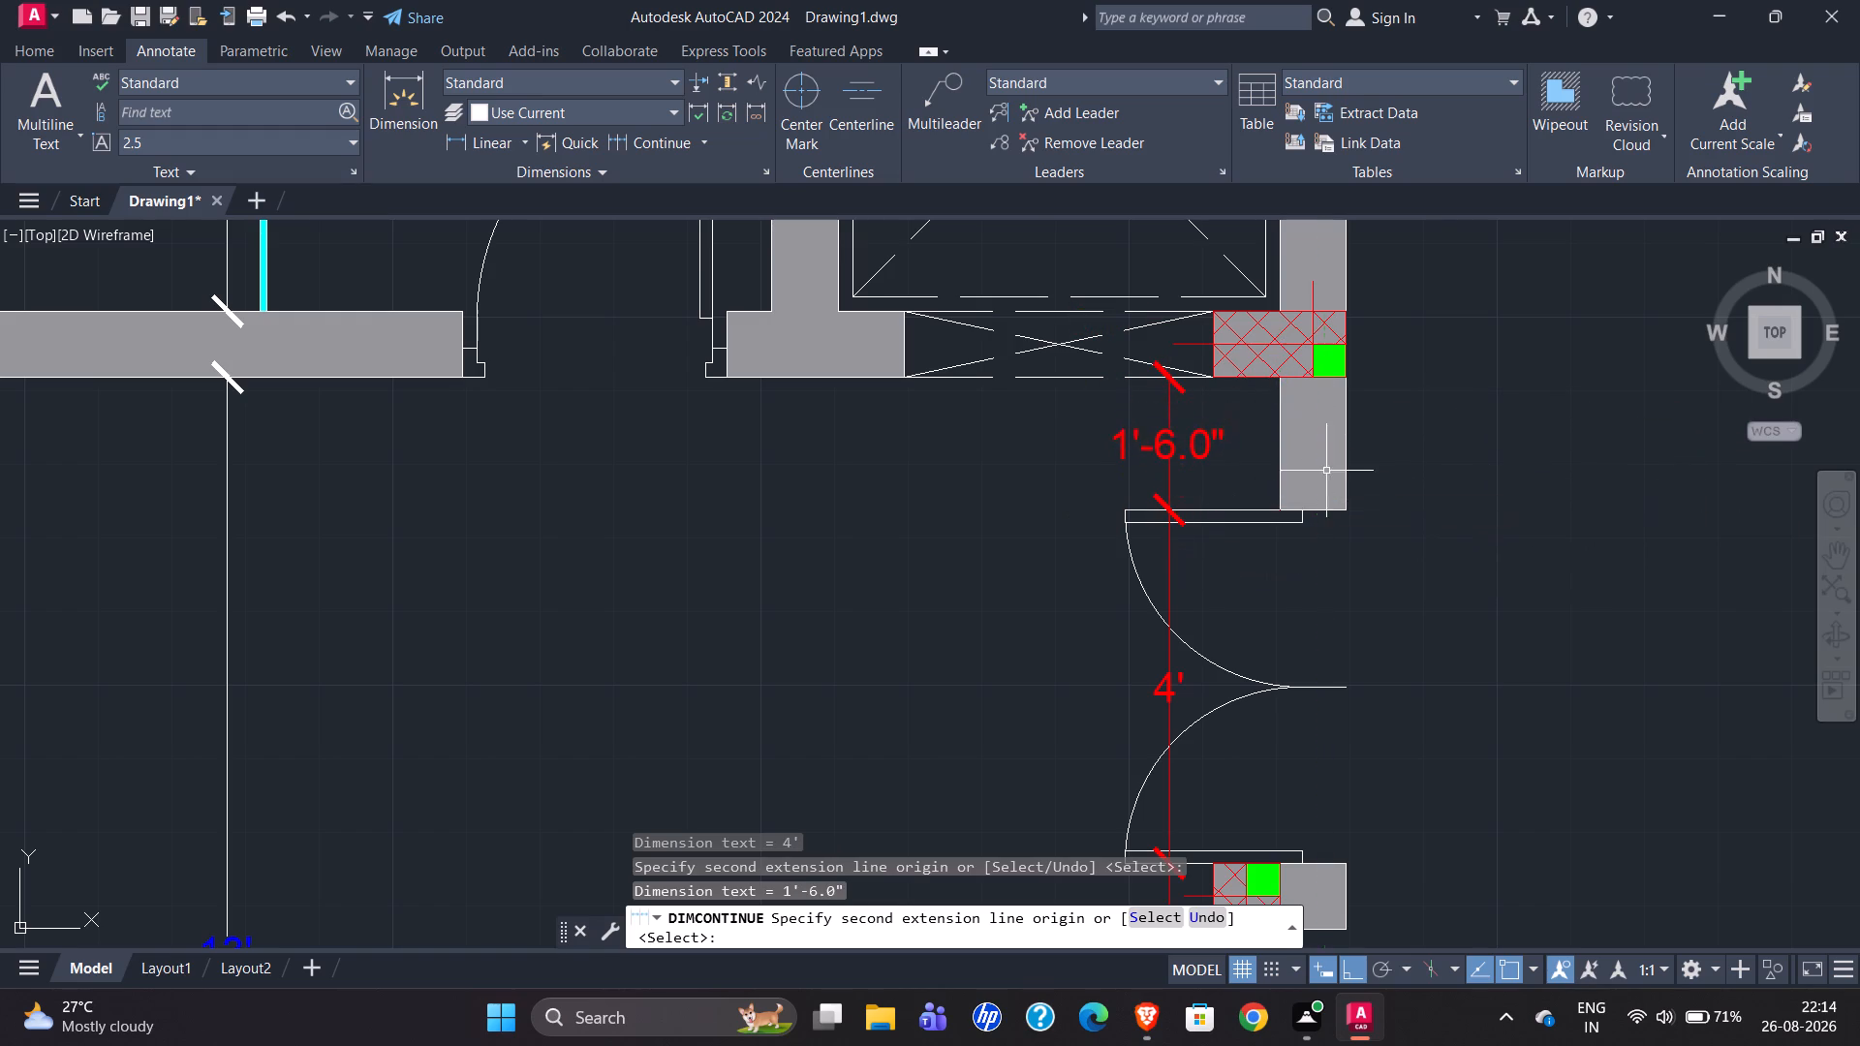
Compare the redrawn office room with the reference plan, examining the dimensions along its west and south walls.
scroll(1084, 398, down, 1)
scroll(1209, 387, down, 1)
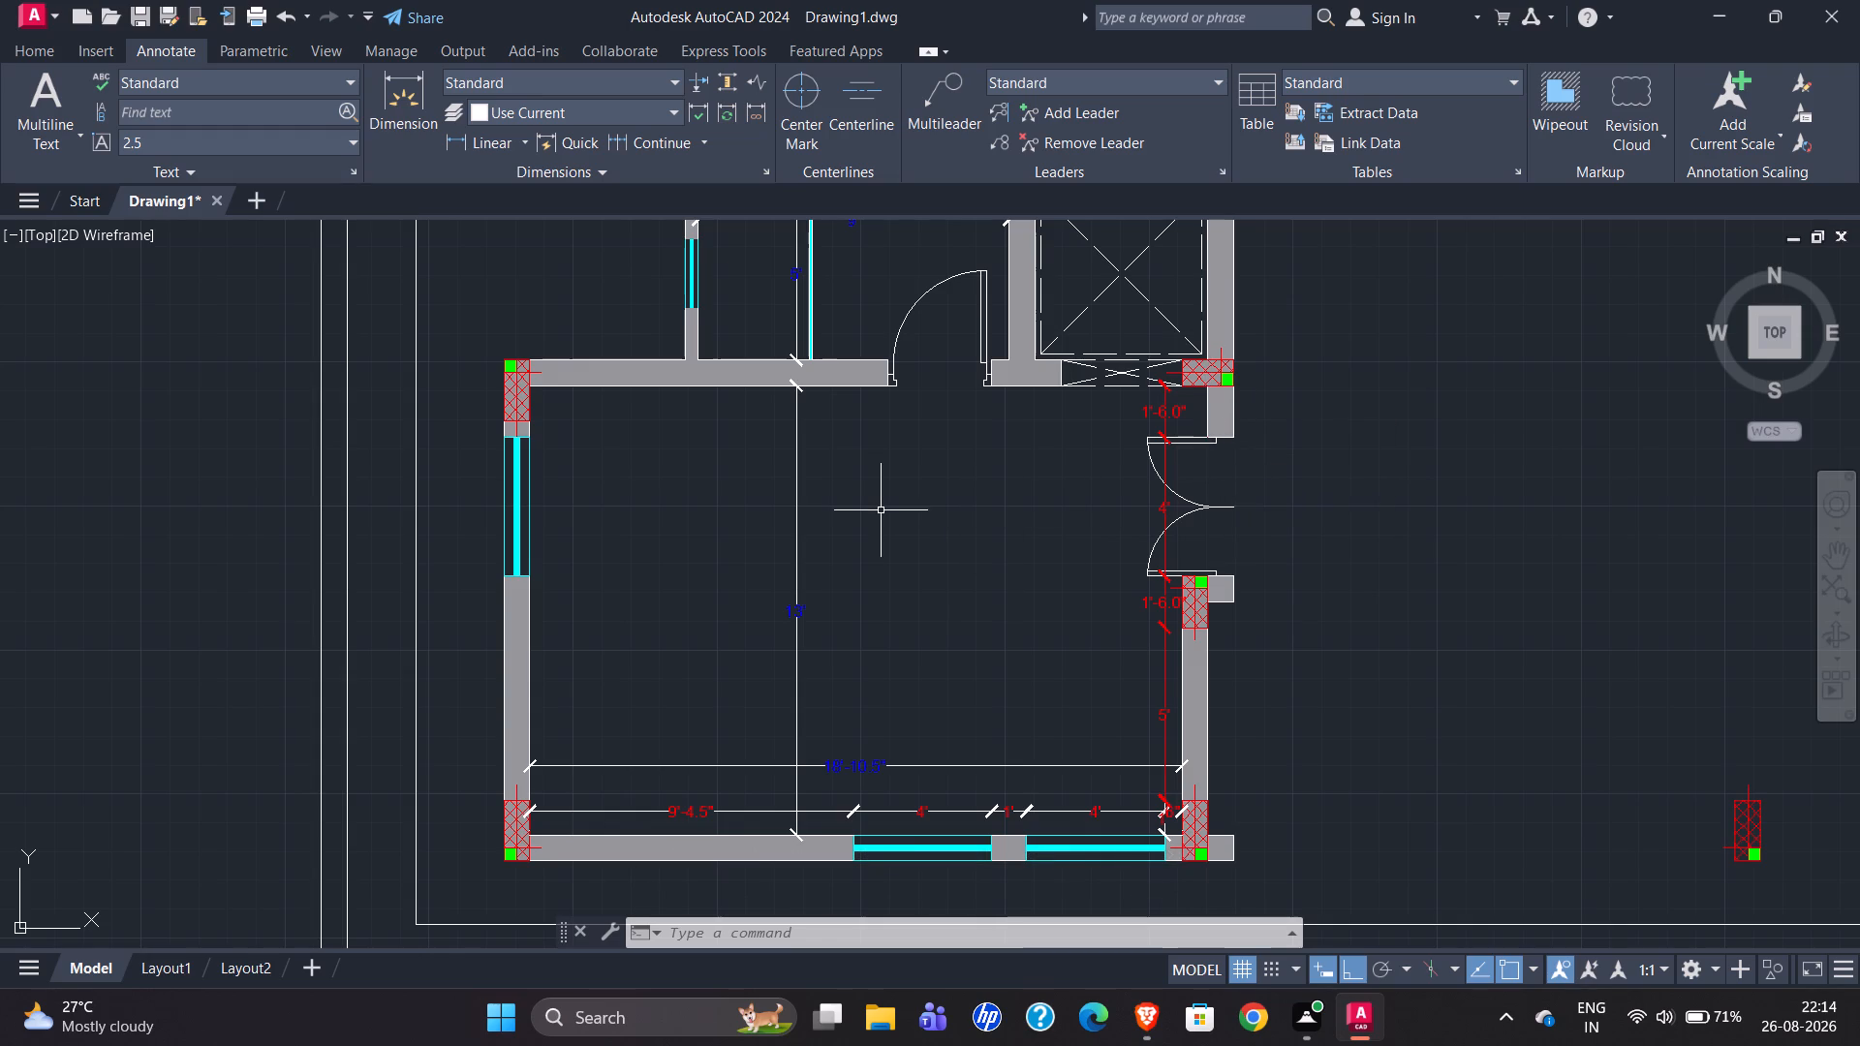
scroll(864, 478, down, 1)
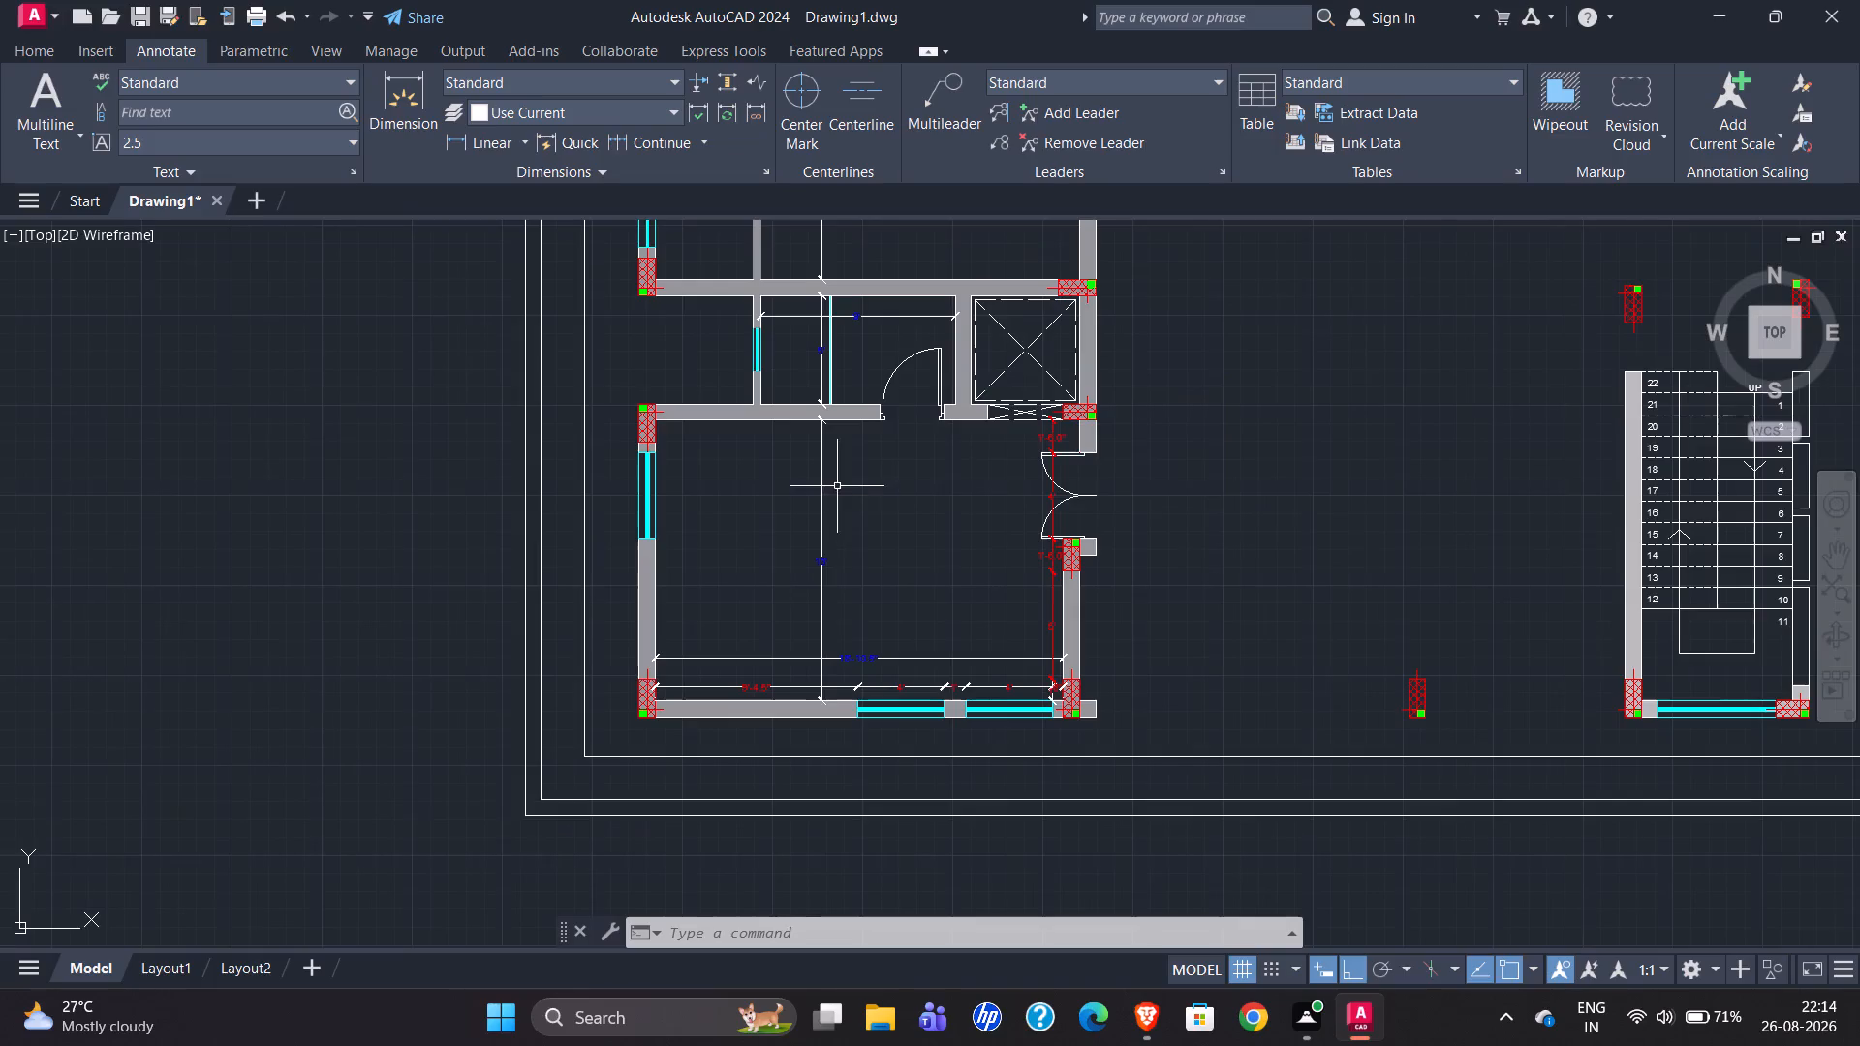
scroll(1048, 410, up, 1)
scroll(1328, 398, down, 3)
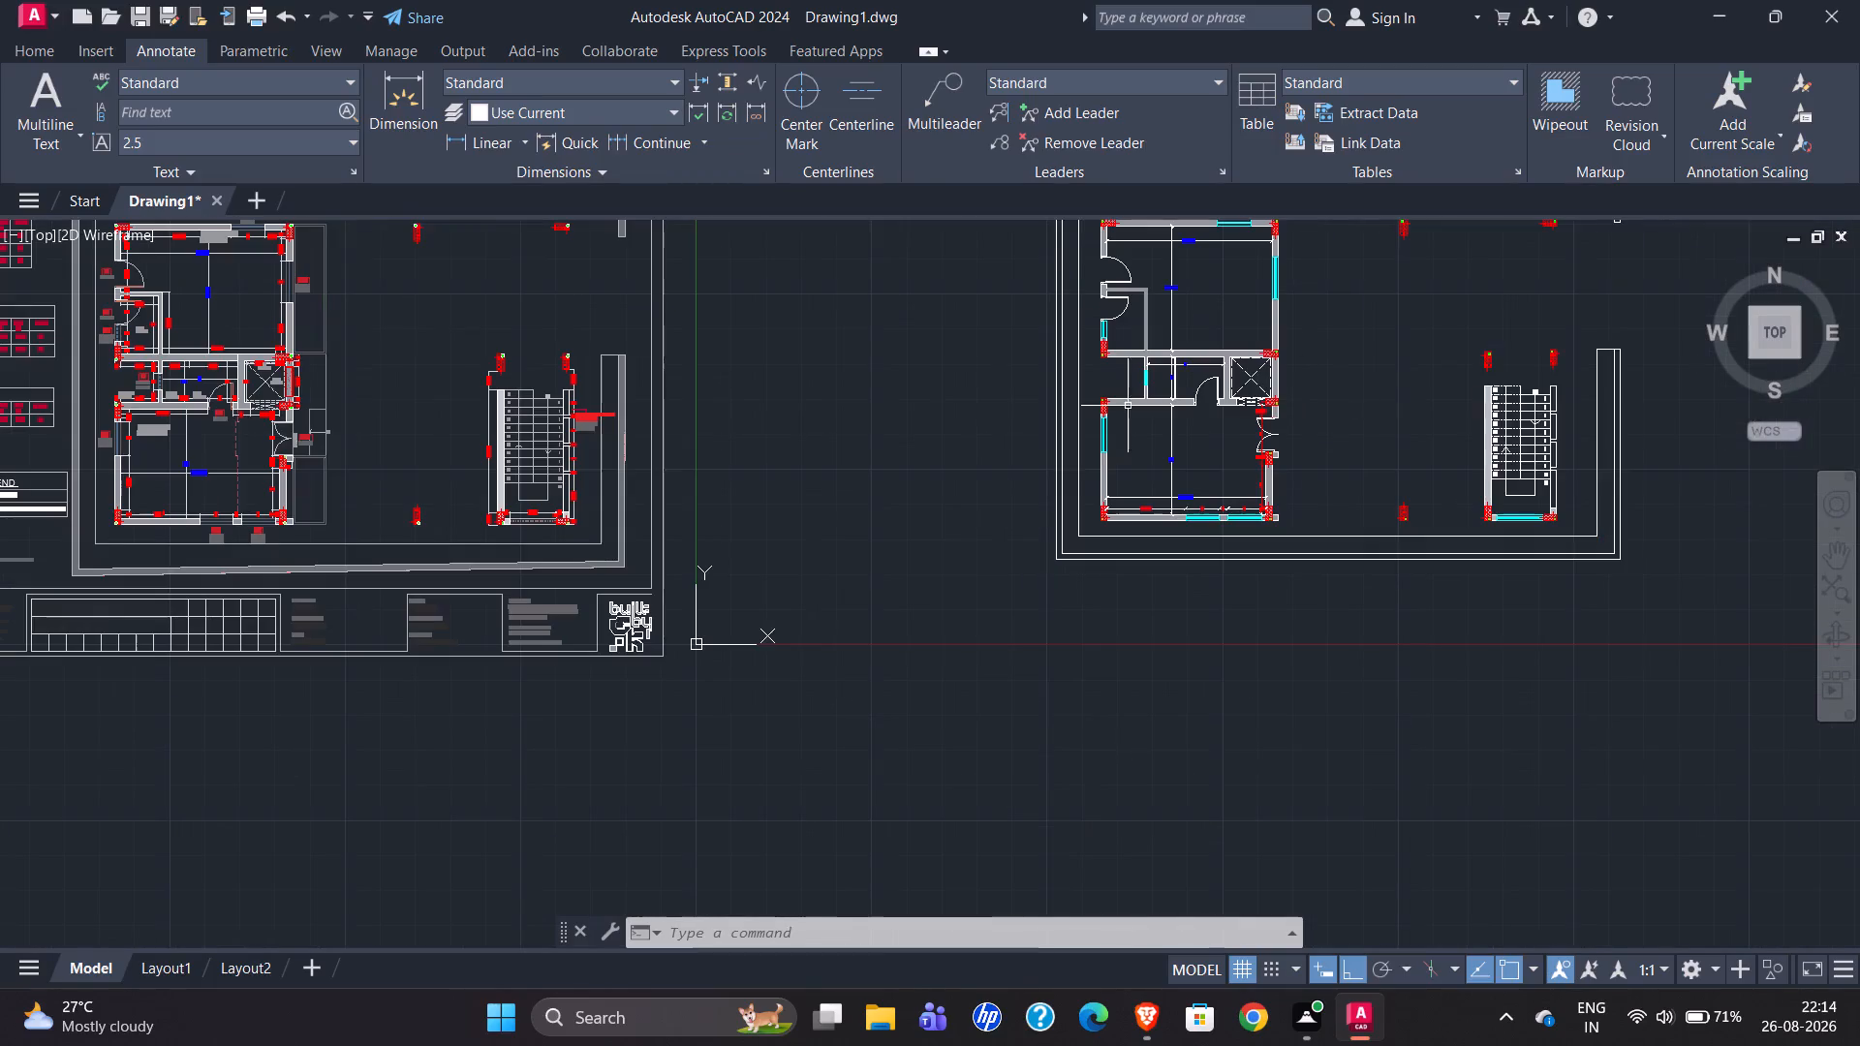
scroll(174, 411, up, 3)
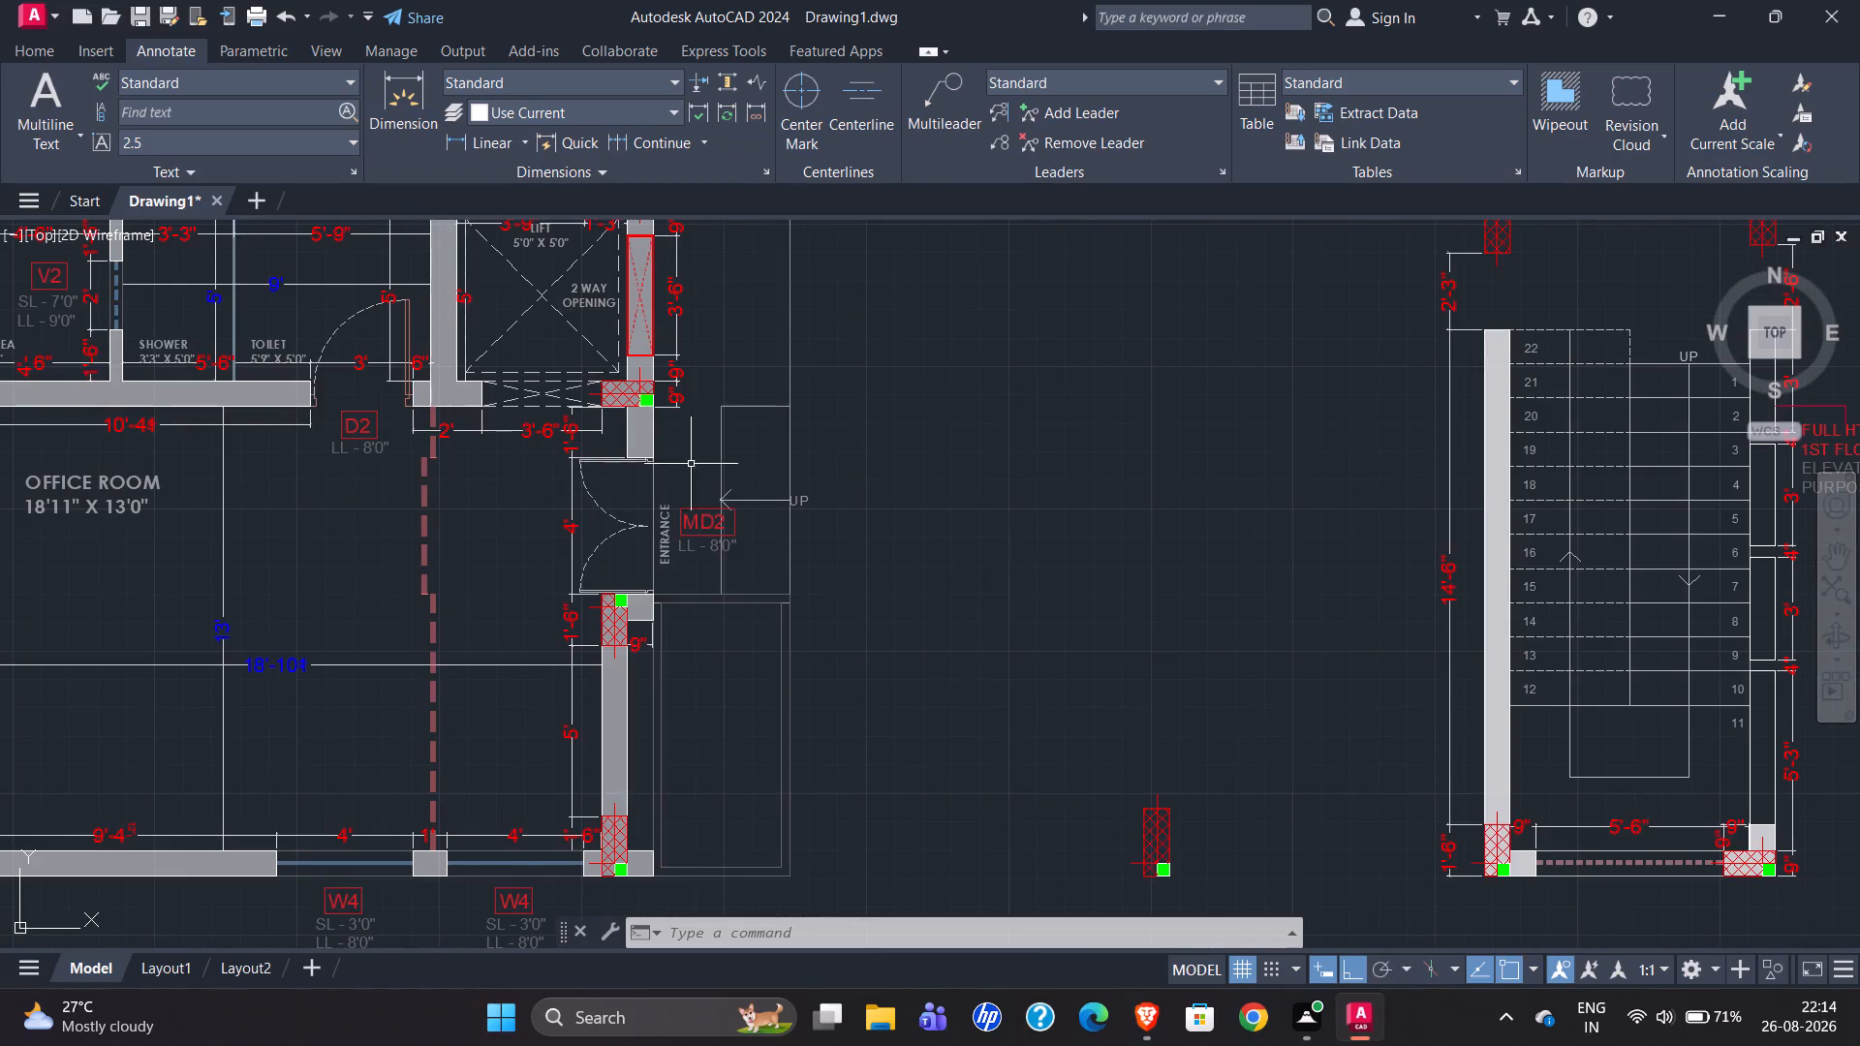
scroll(654, 443, down, 2)
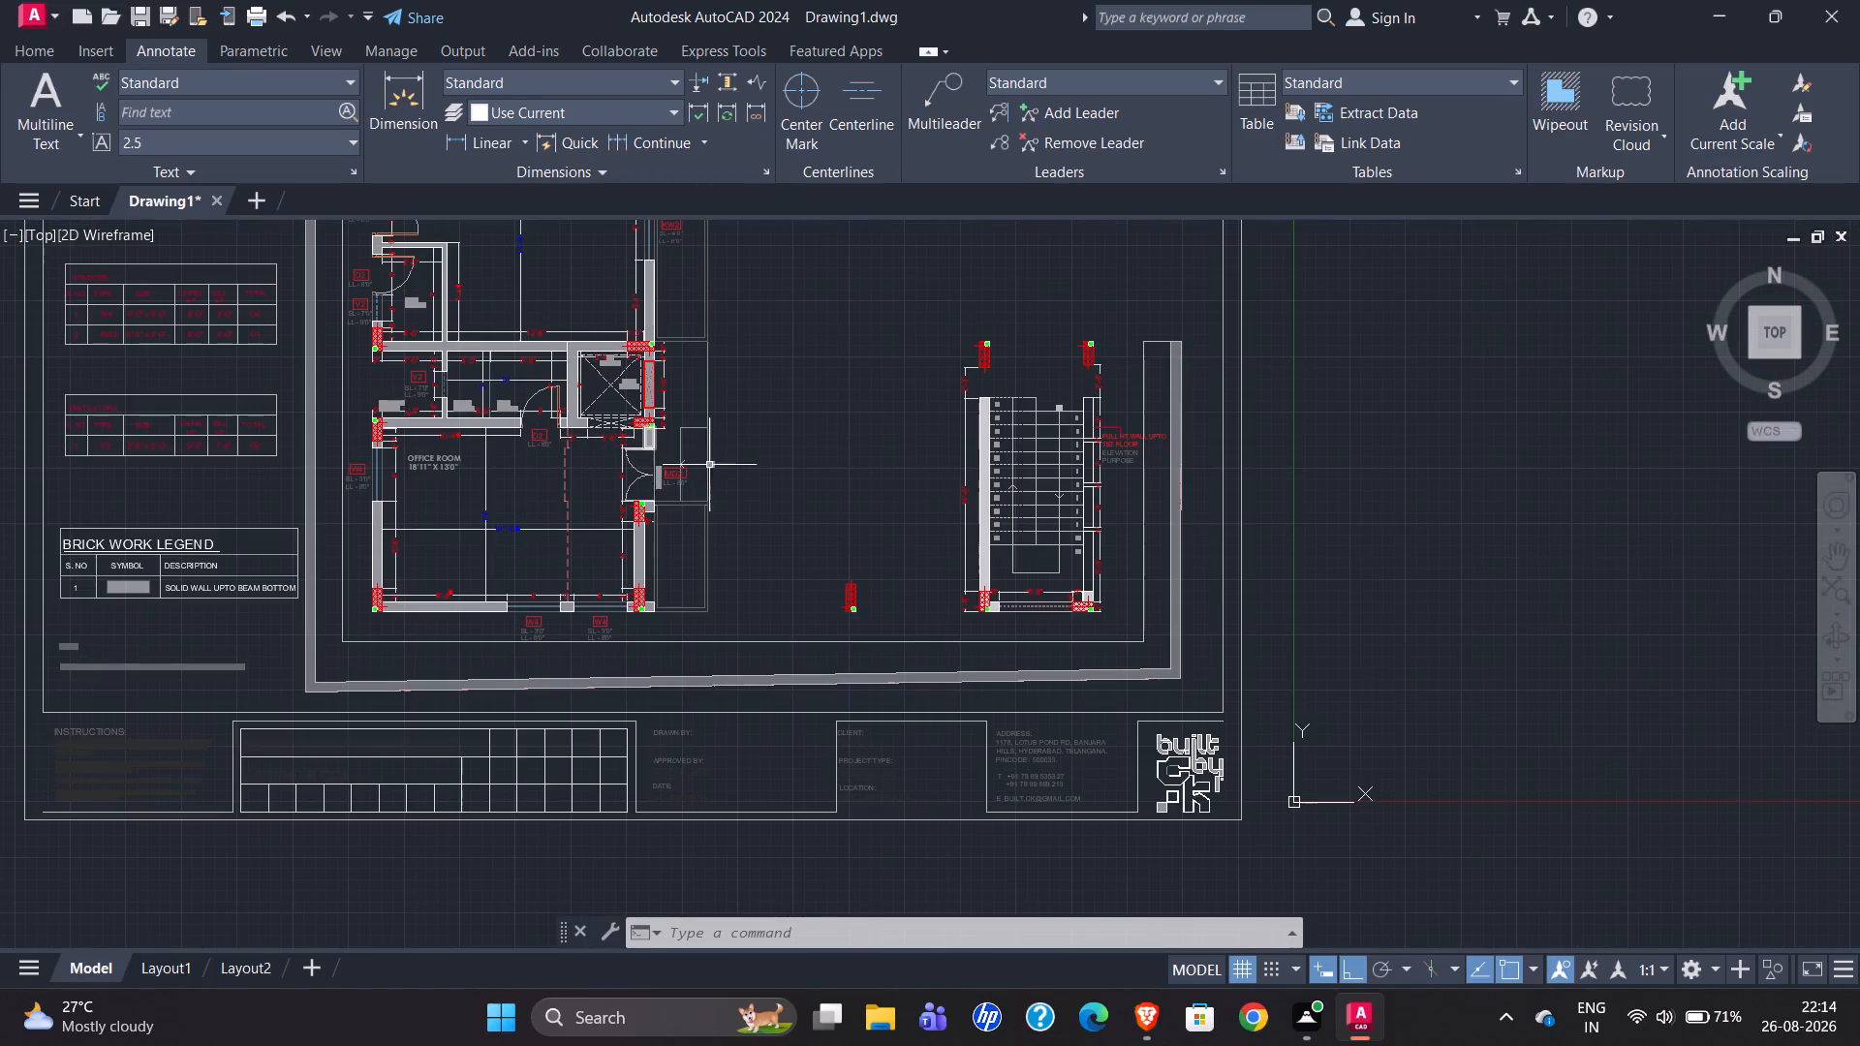
scroll(393, 582, up, 3)
scroll(198, 628, down, 2)
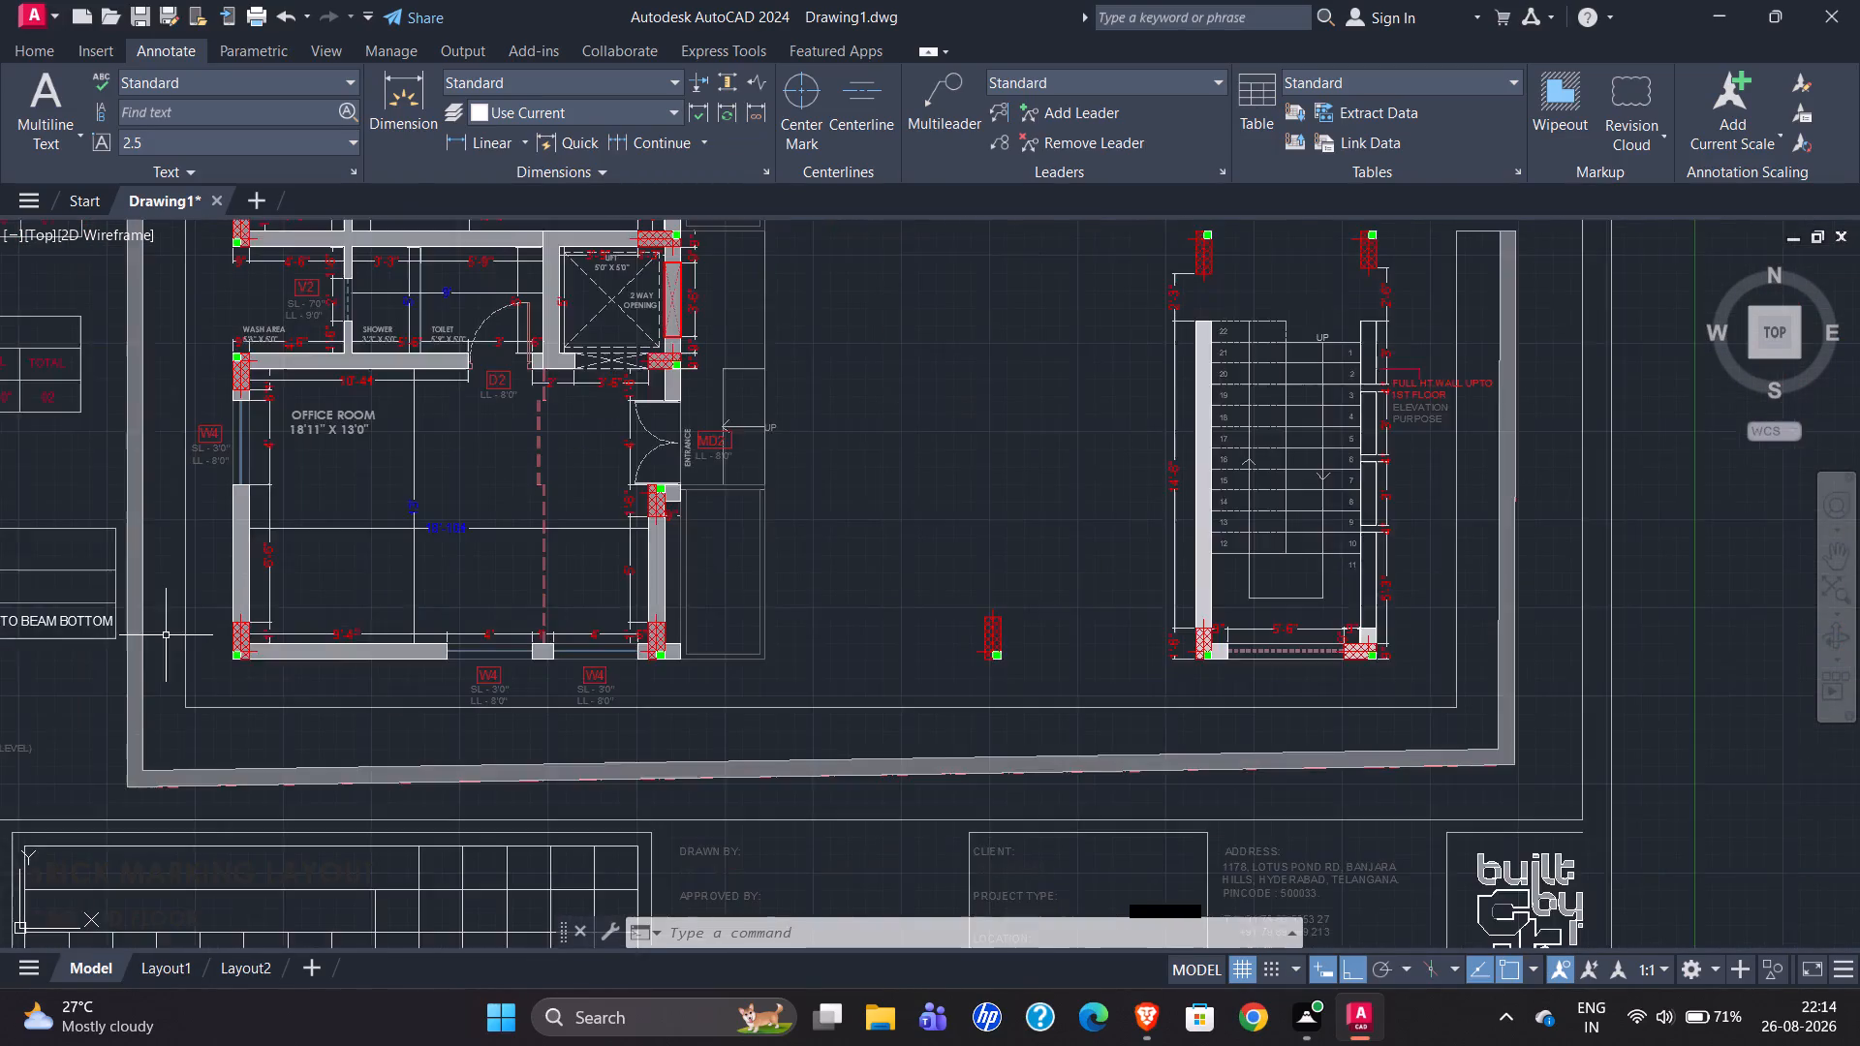
scroll(273, 641, up, 2)
scroll(204, 649, down, 1)
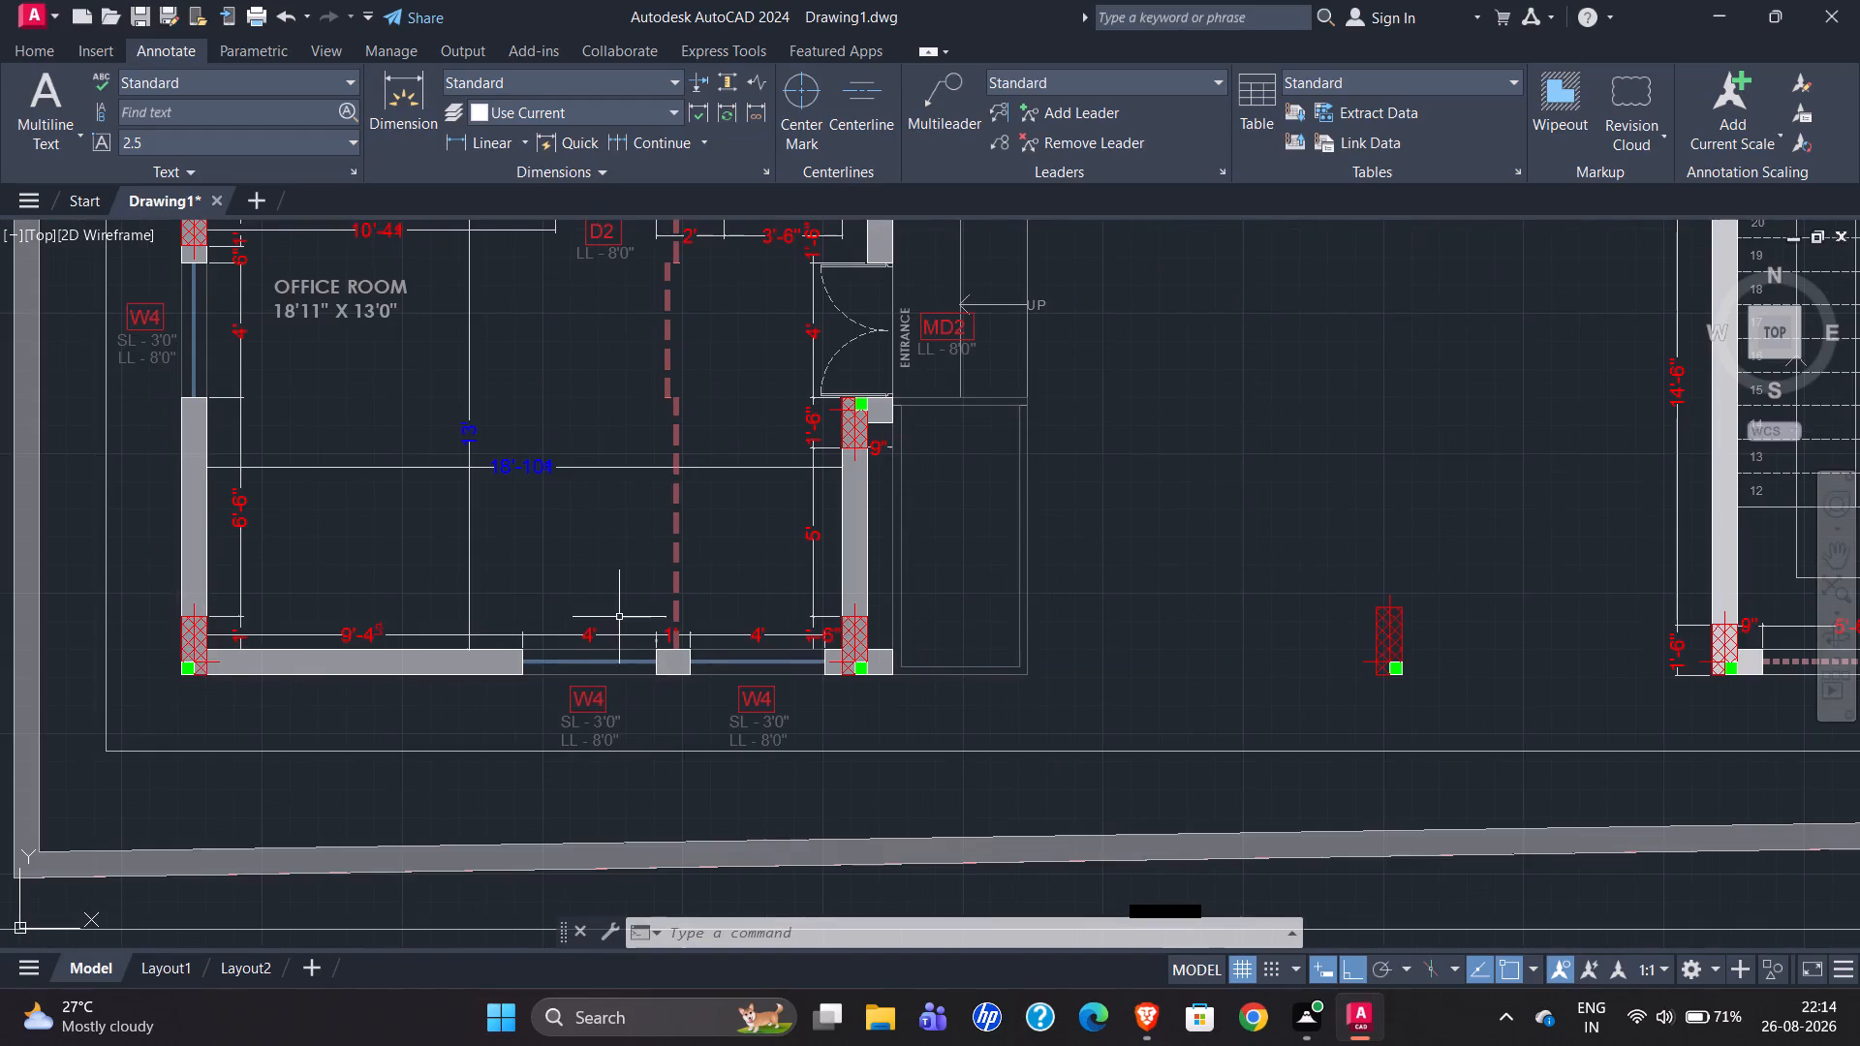
scroll(43, 583, down, 2)
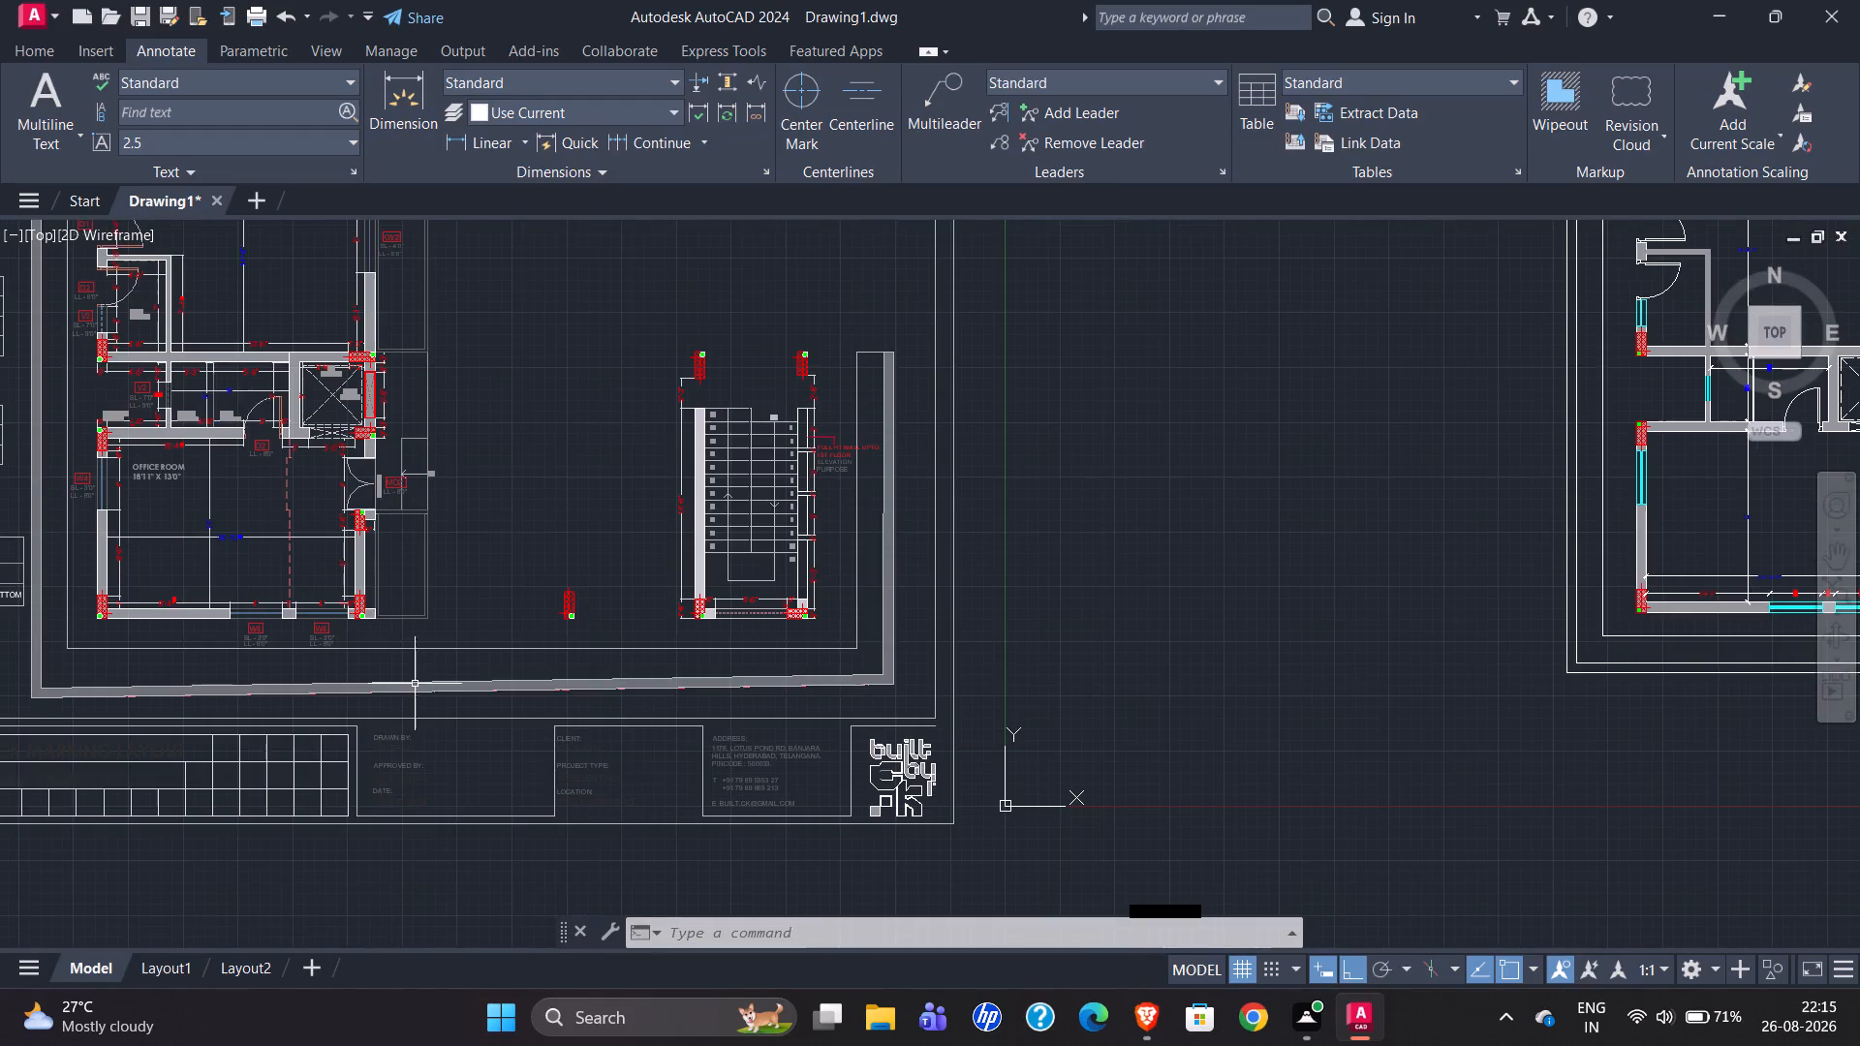
scroll(319, 709, down, 1)
scroll(1132, 692, up, 3)
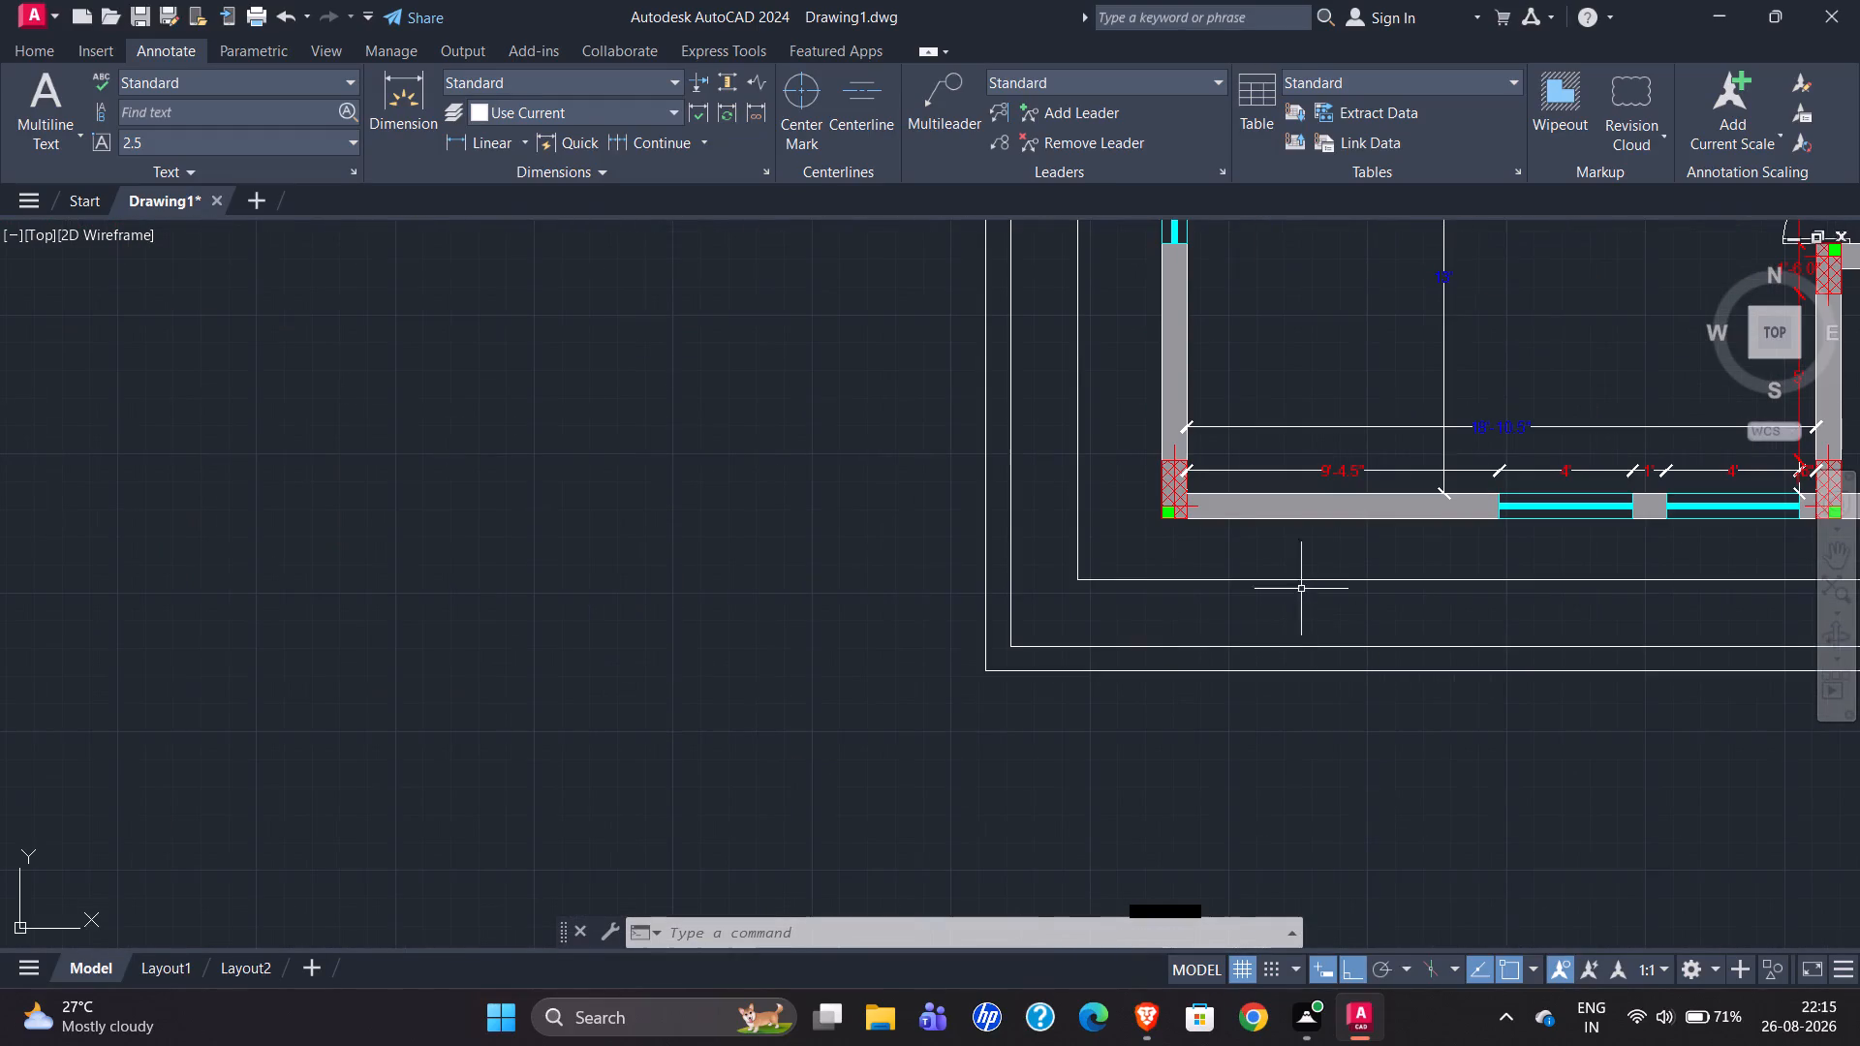
Dimension the southwest column's inner edge vertically from the south wall's inner face to the column's top, just inside the west wall.
click(403, 72)
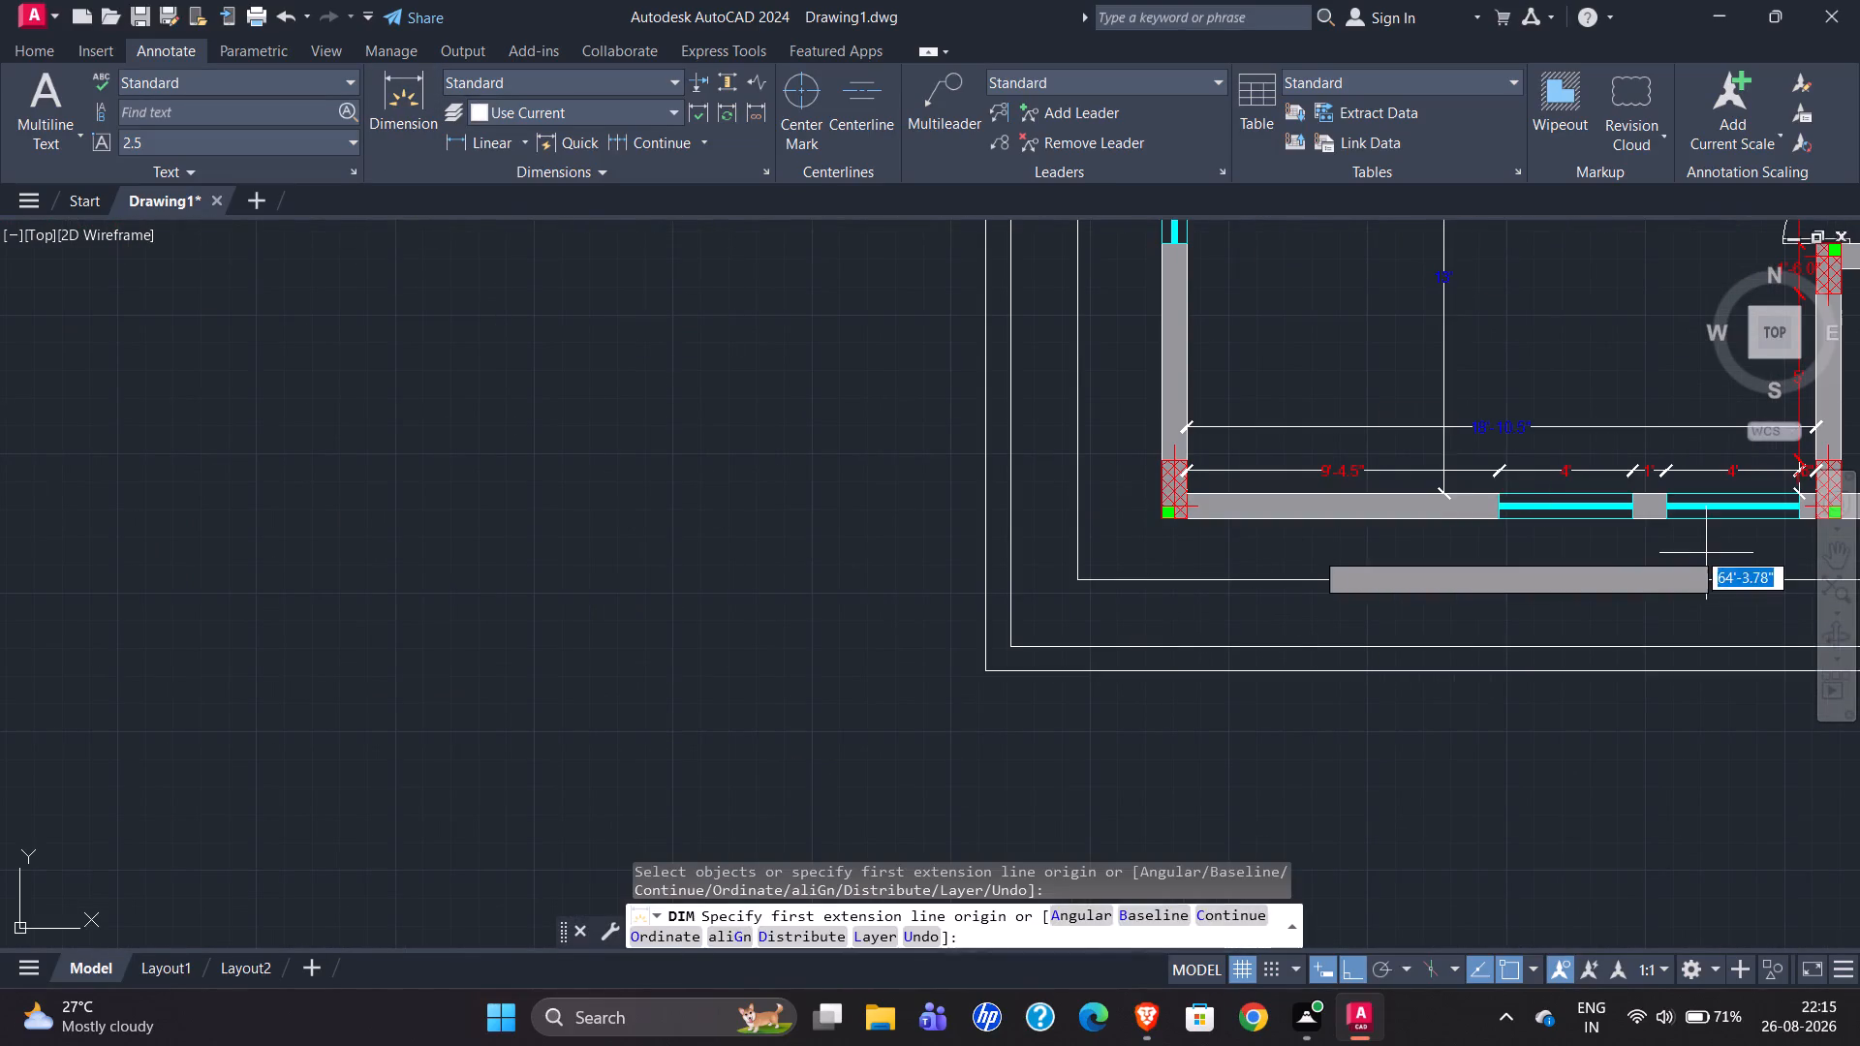
scroll(1484, 416, up, 3)
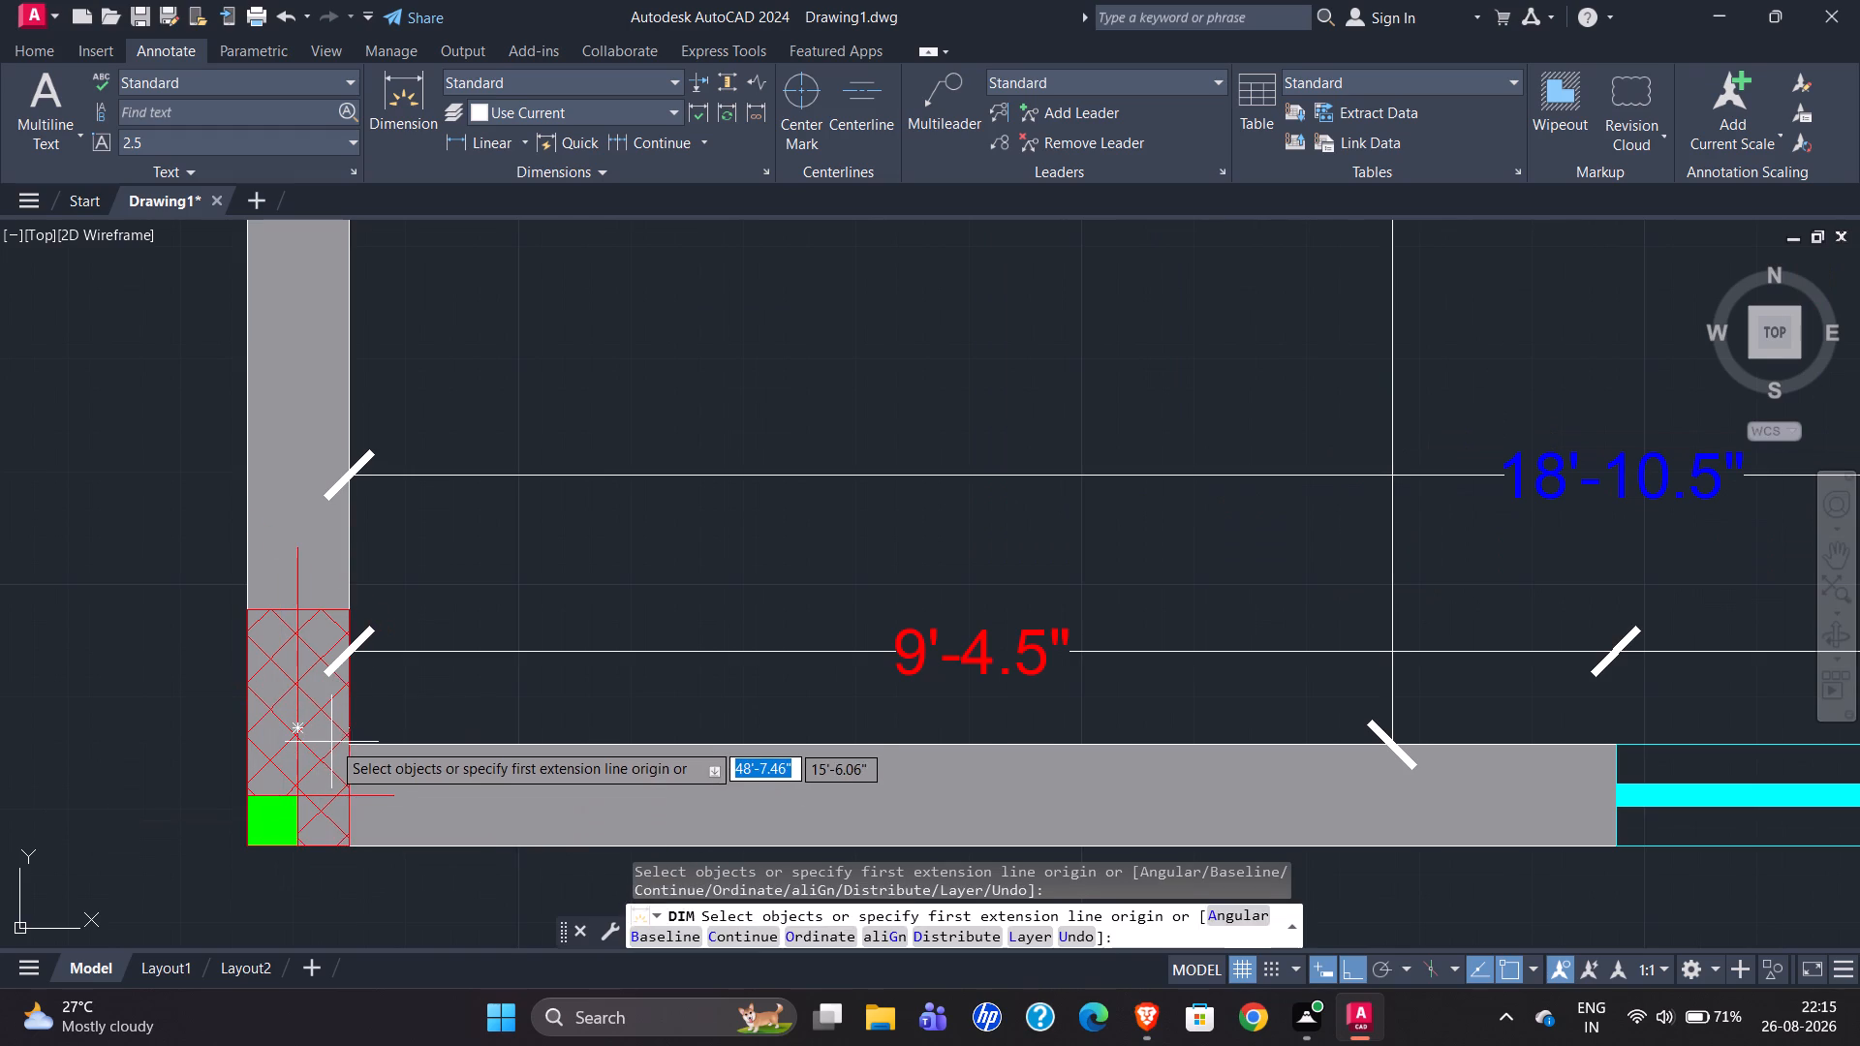
click(347, 745)
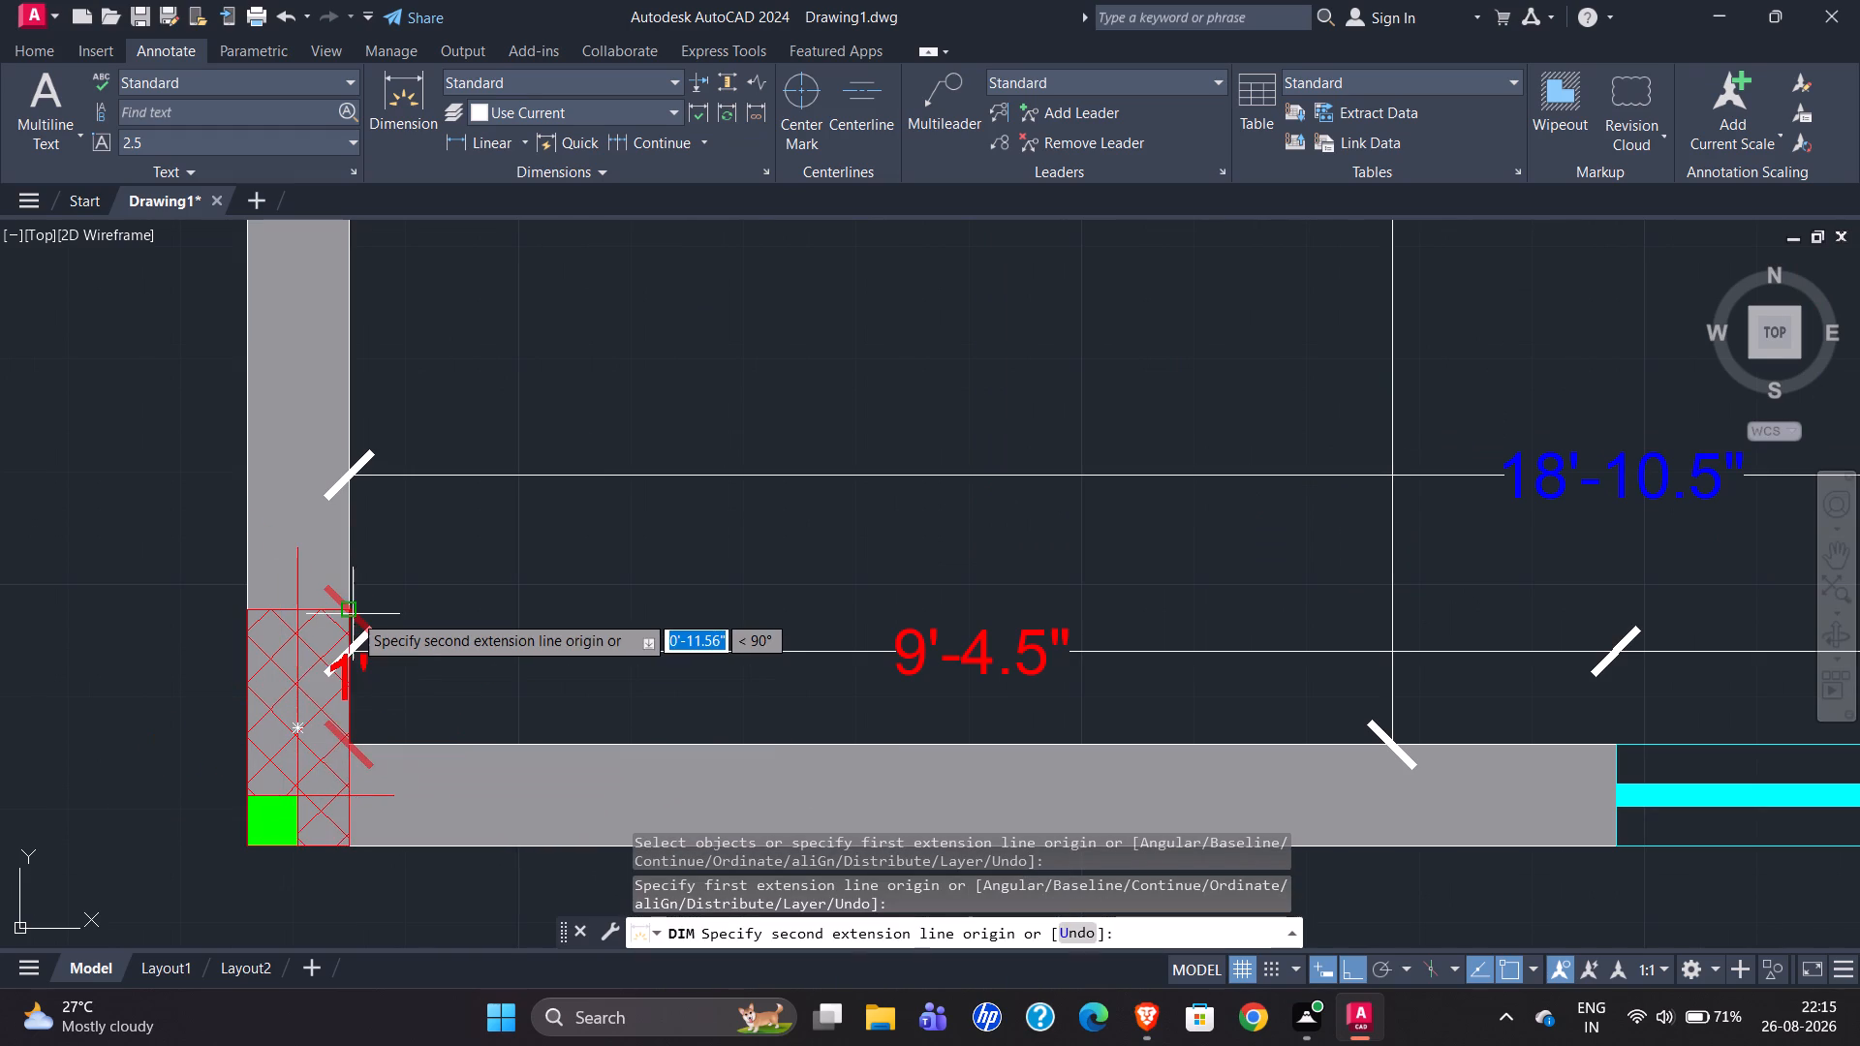
click(353, 613)
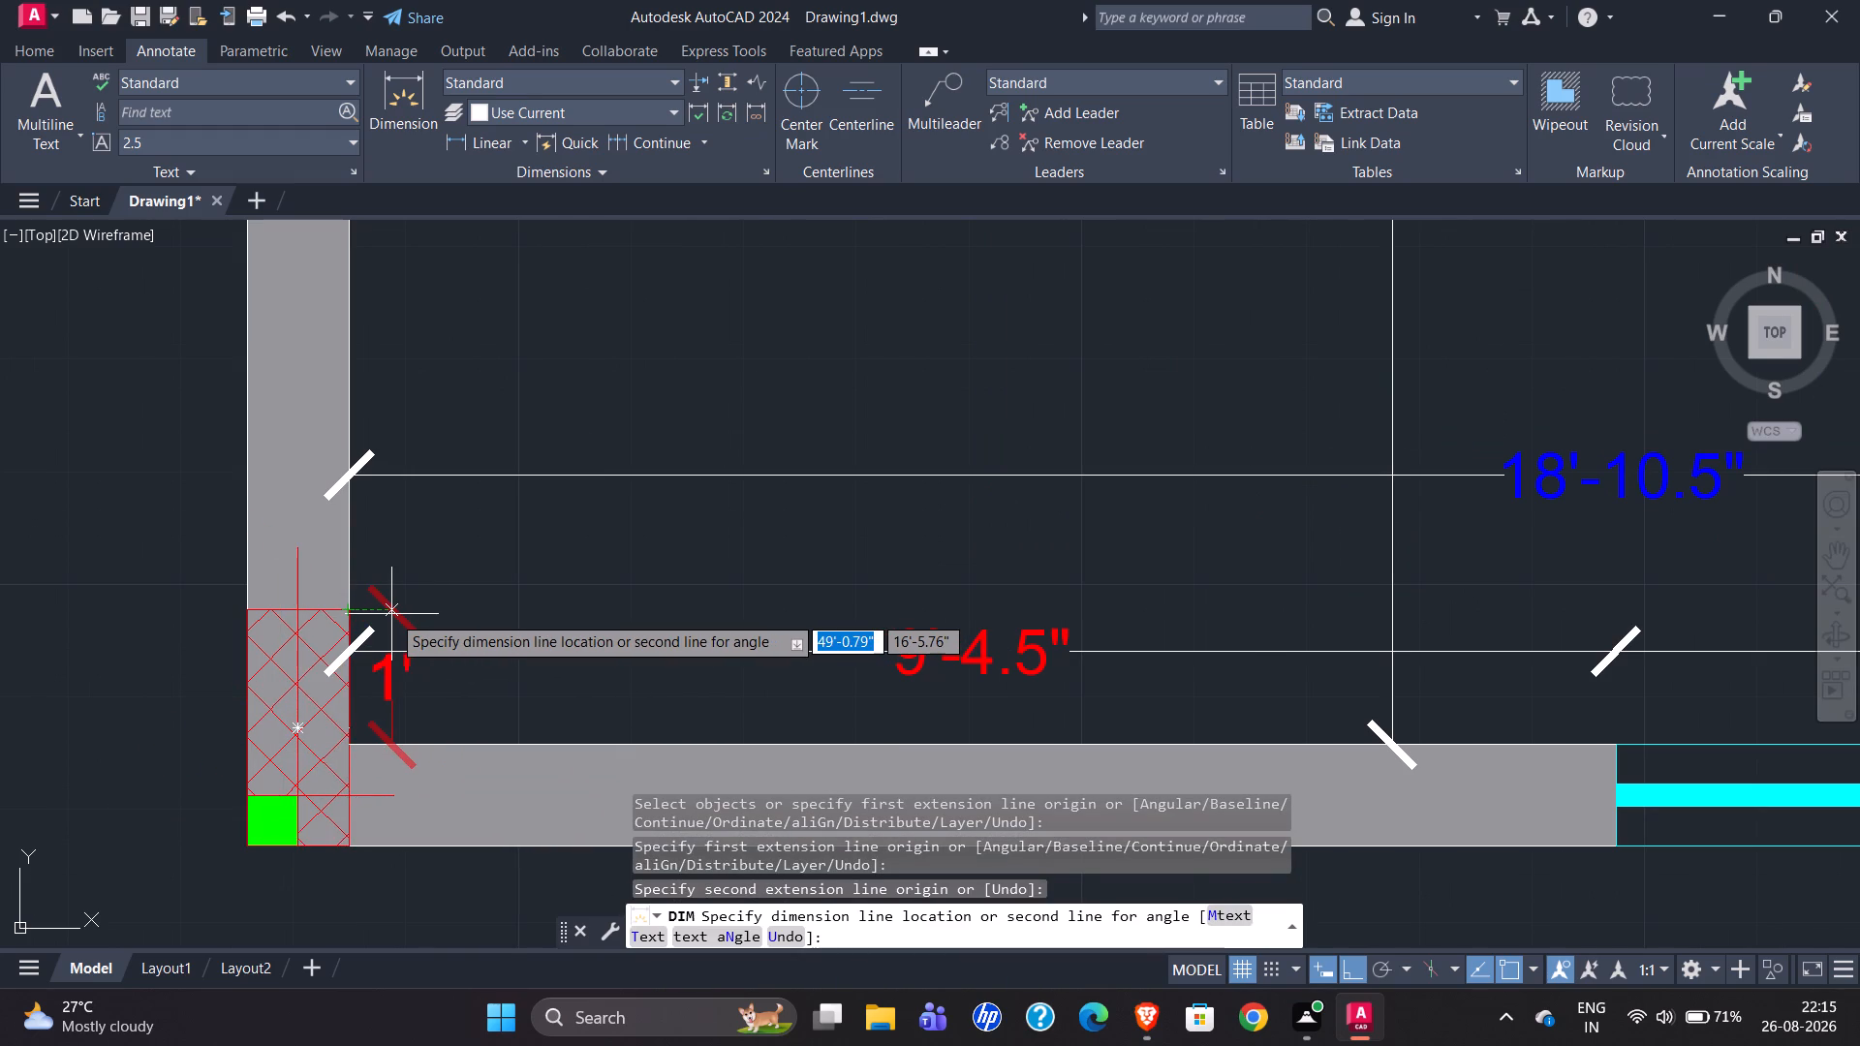
click(391, 614)
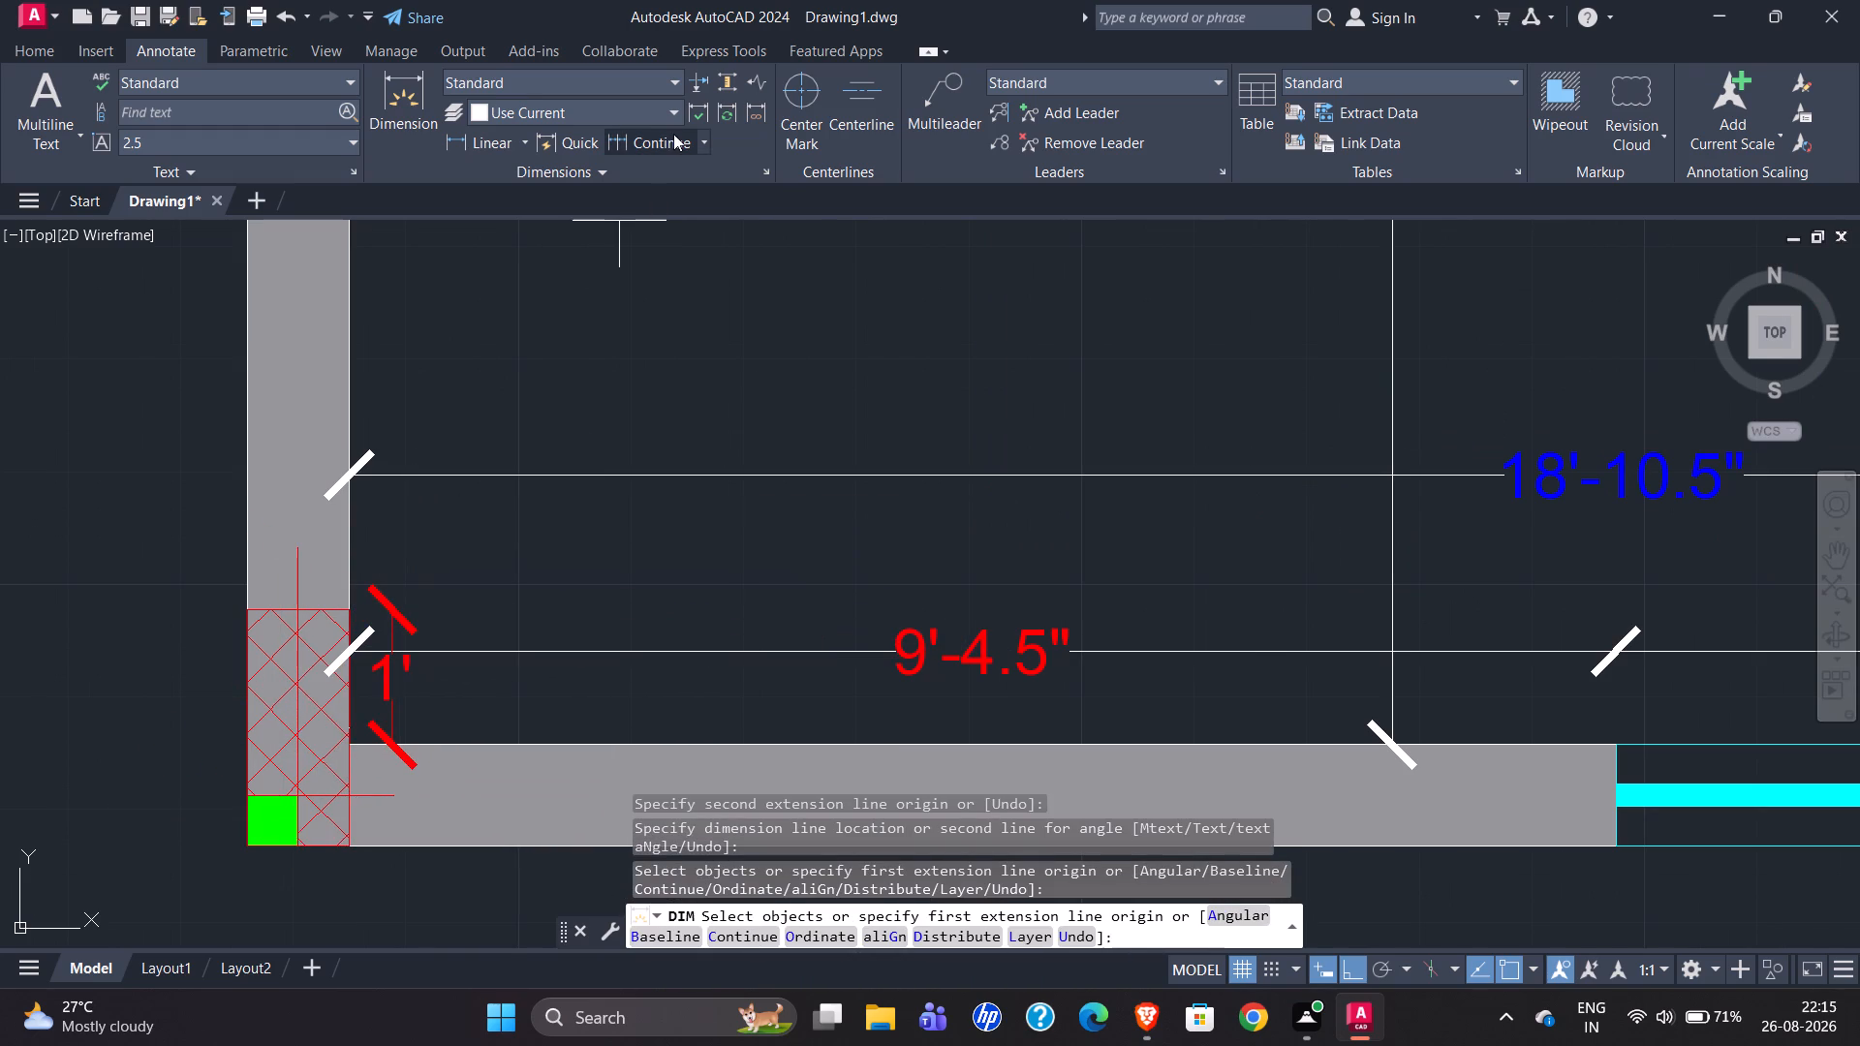
Continue the west wall dimension chain from the southwest column past the wall, window opening, wall stub and upper column to the upper wall's inner face.
click(667, 145)
scroll(440, 715, down, 2)
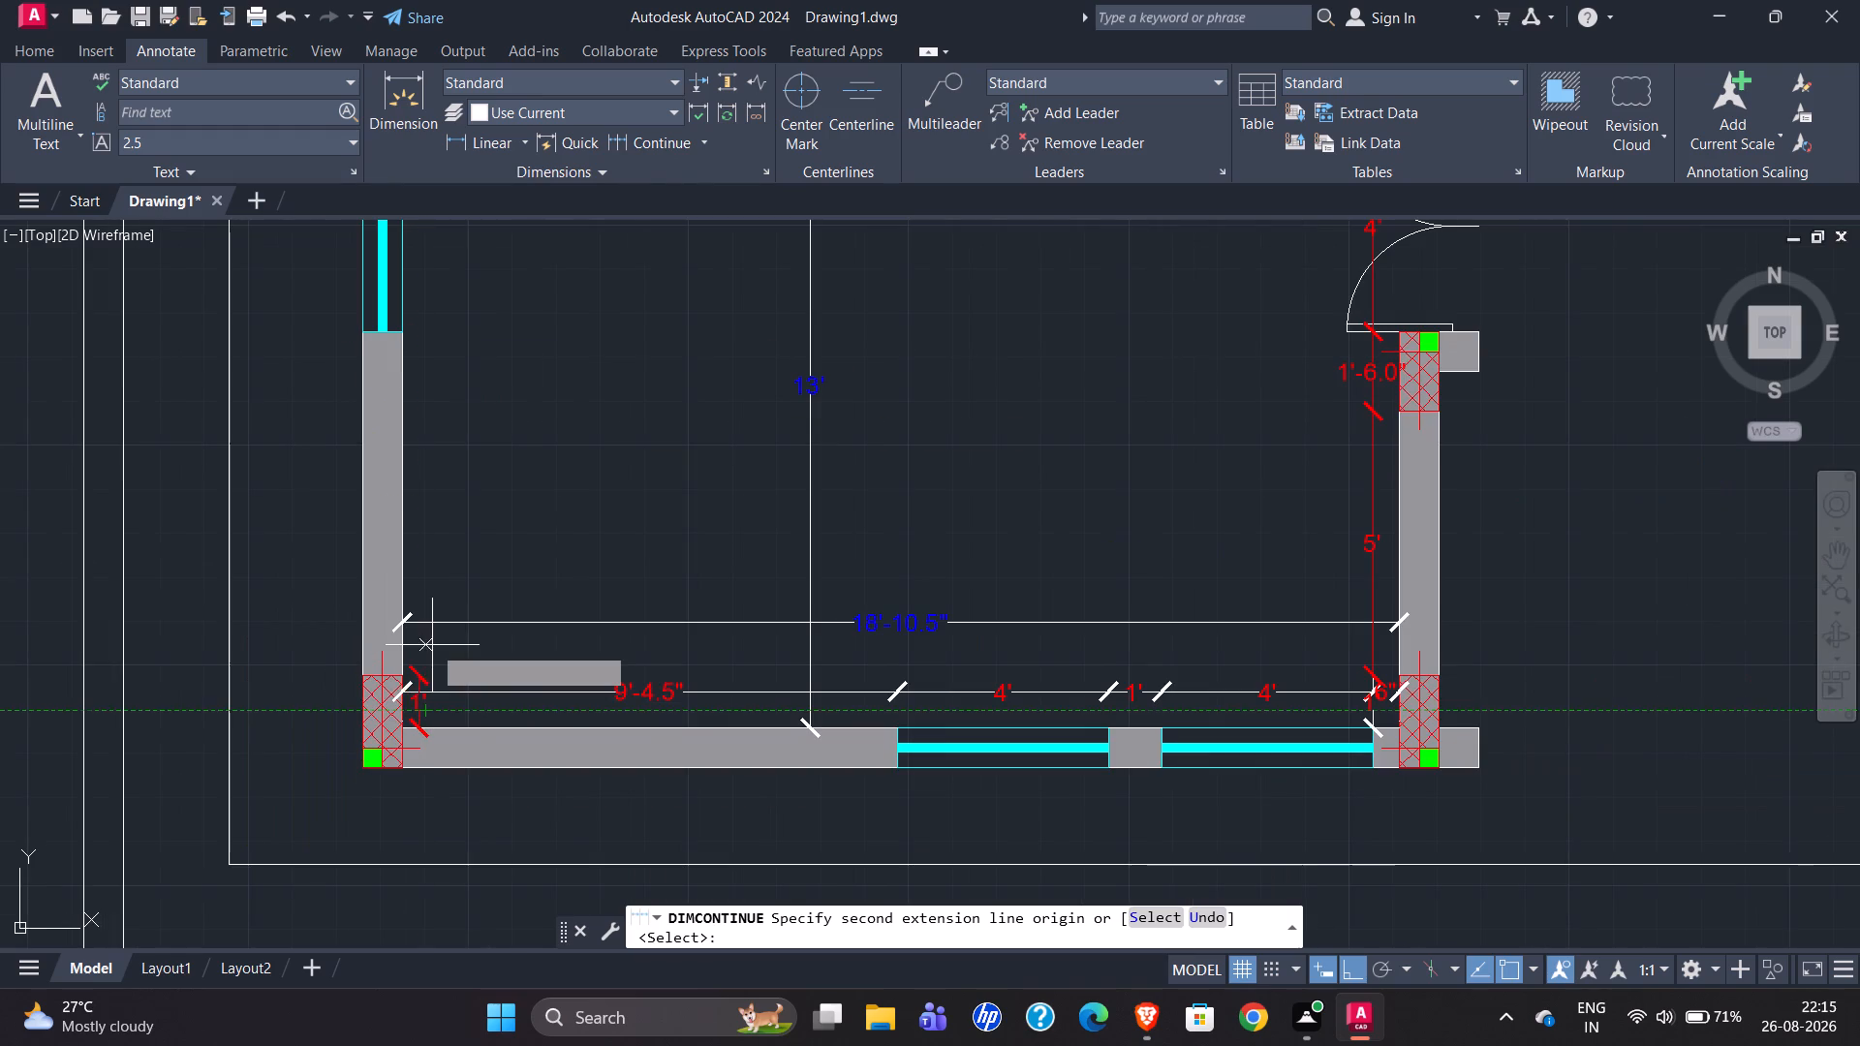
click(401, 331)
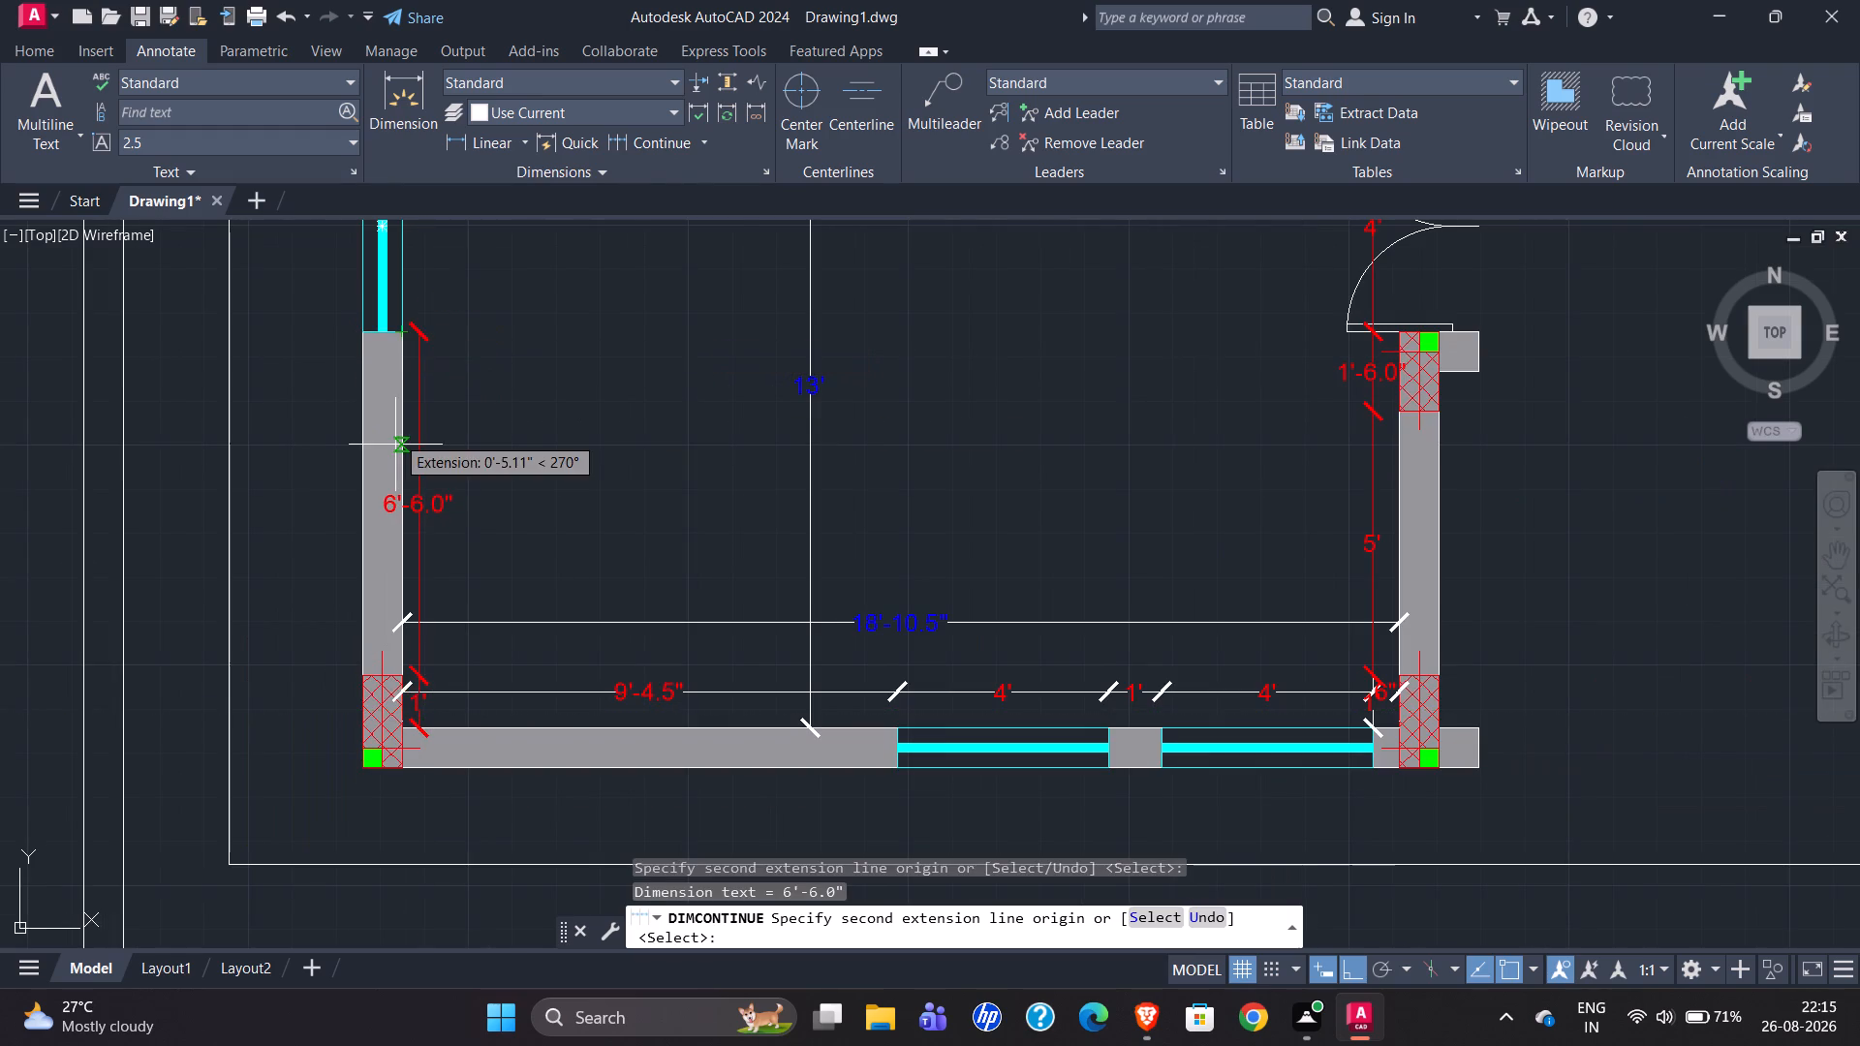
scroll(382, 583, down, 1)
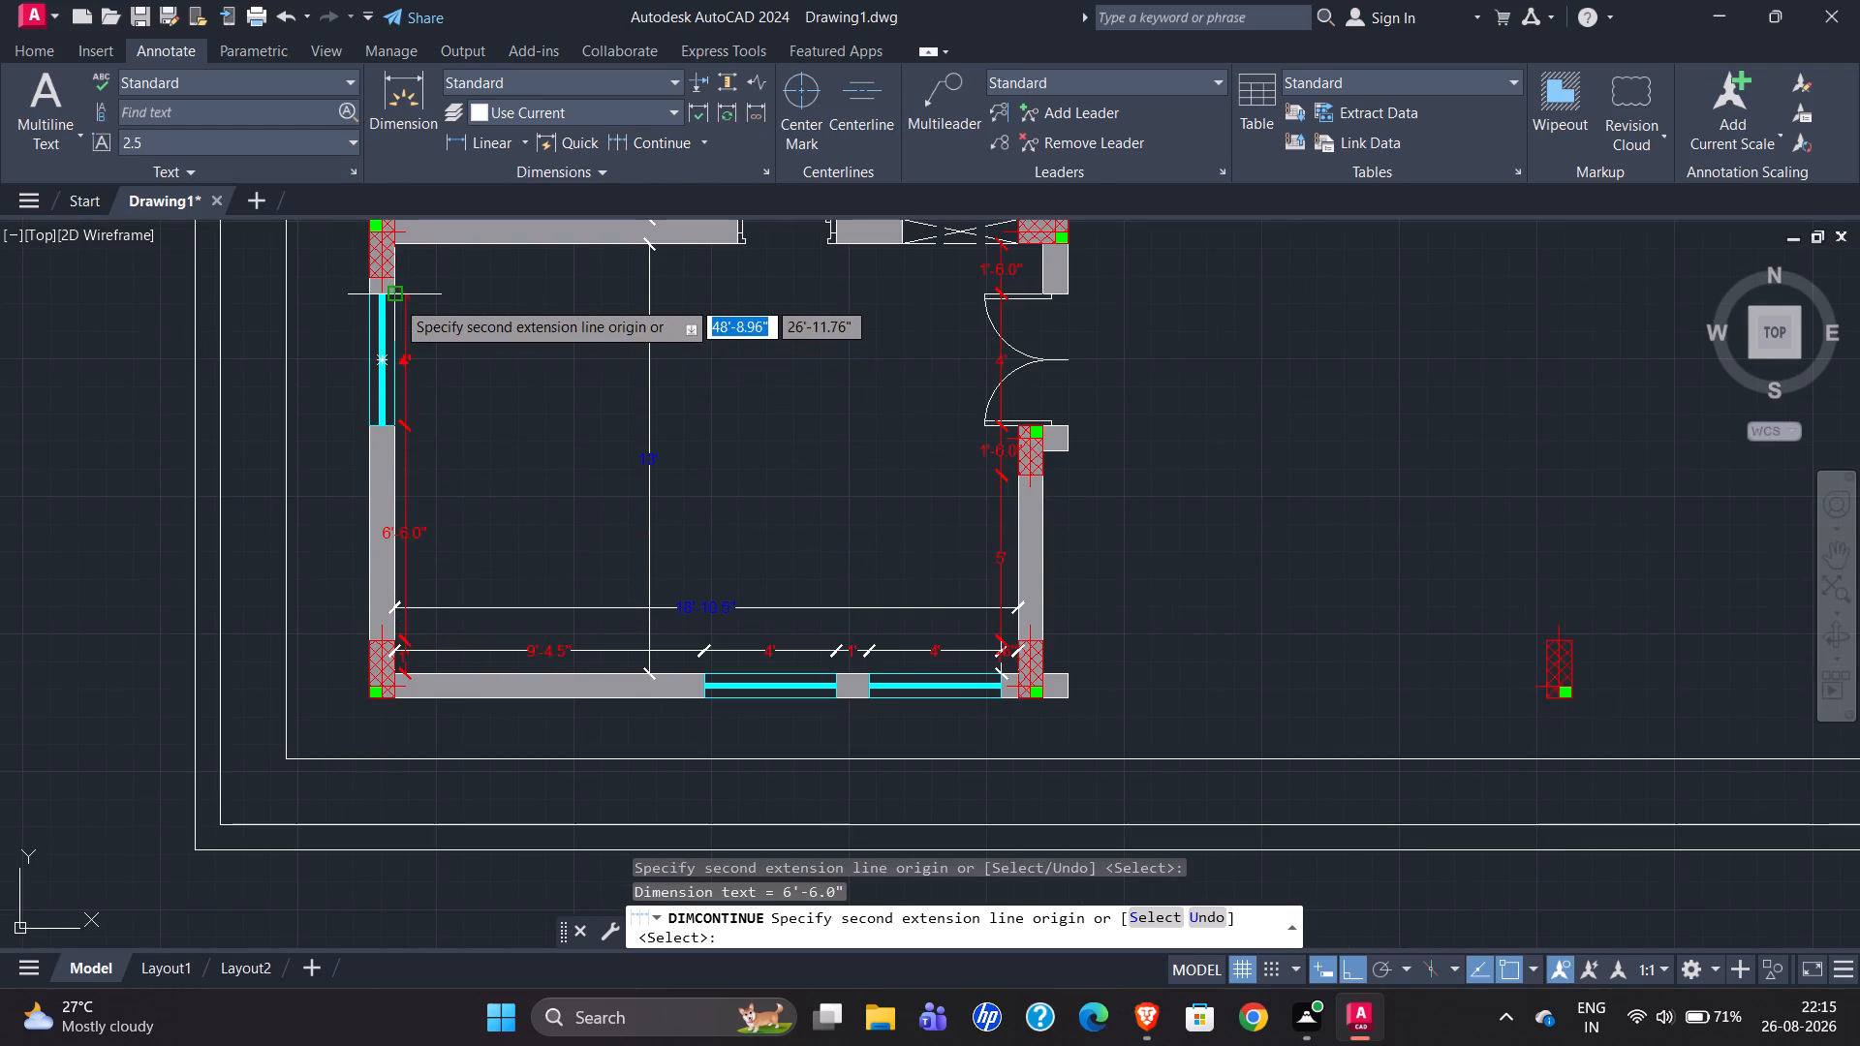
scroll(395, 299, up, 4)
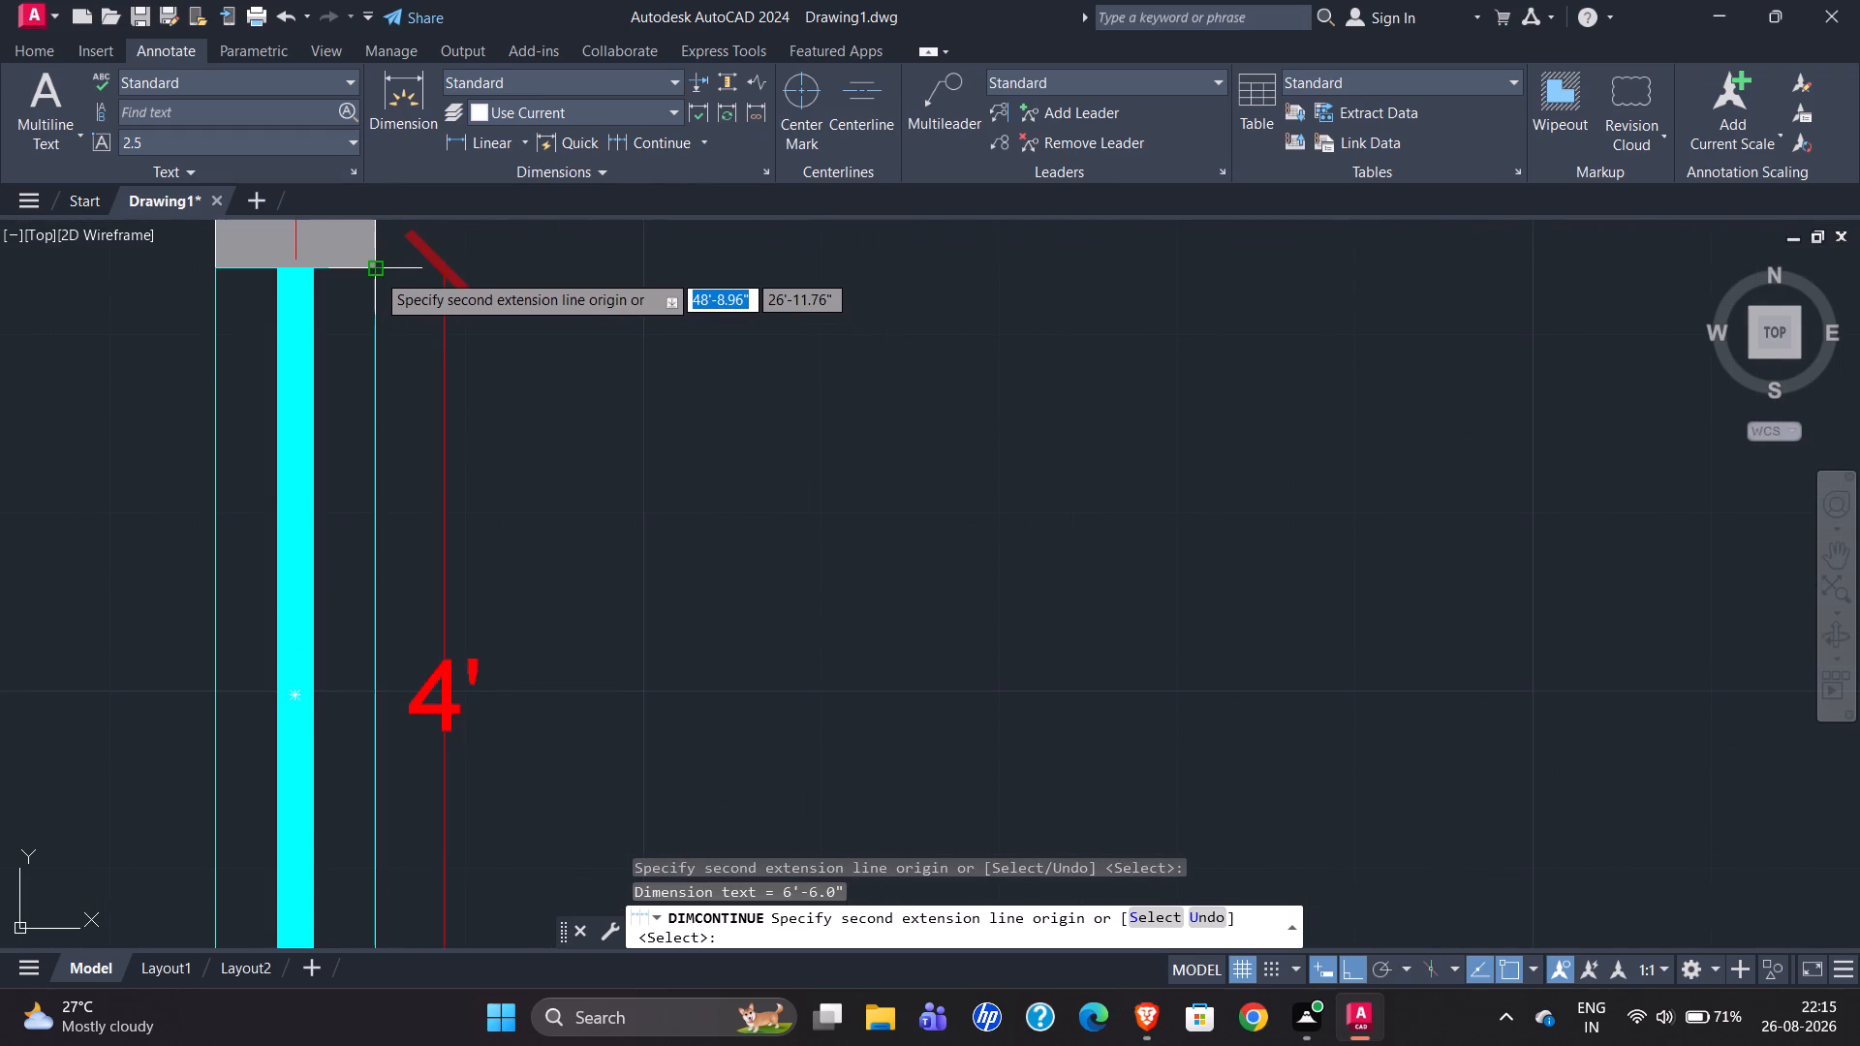
click(376, 272)
scroll(418, 644, down, 2)
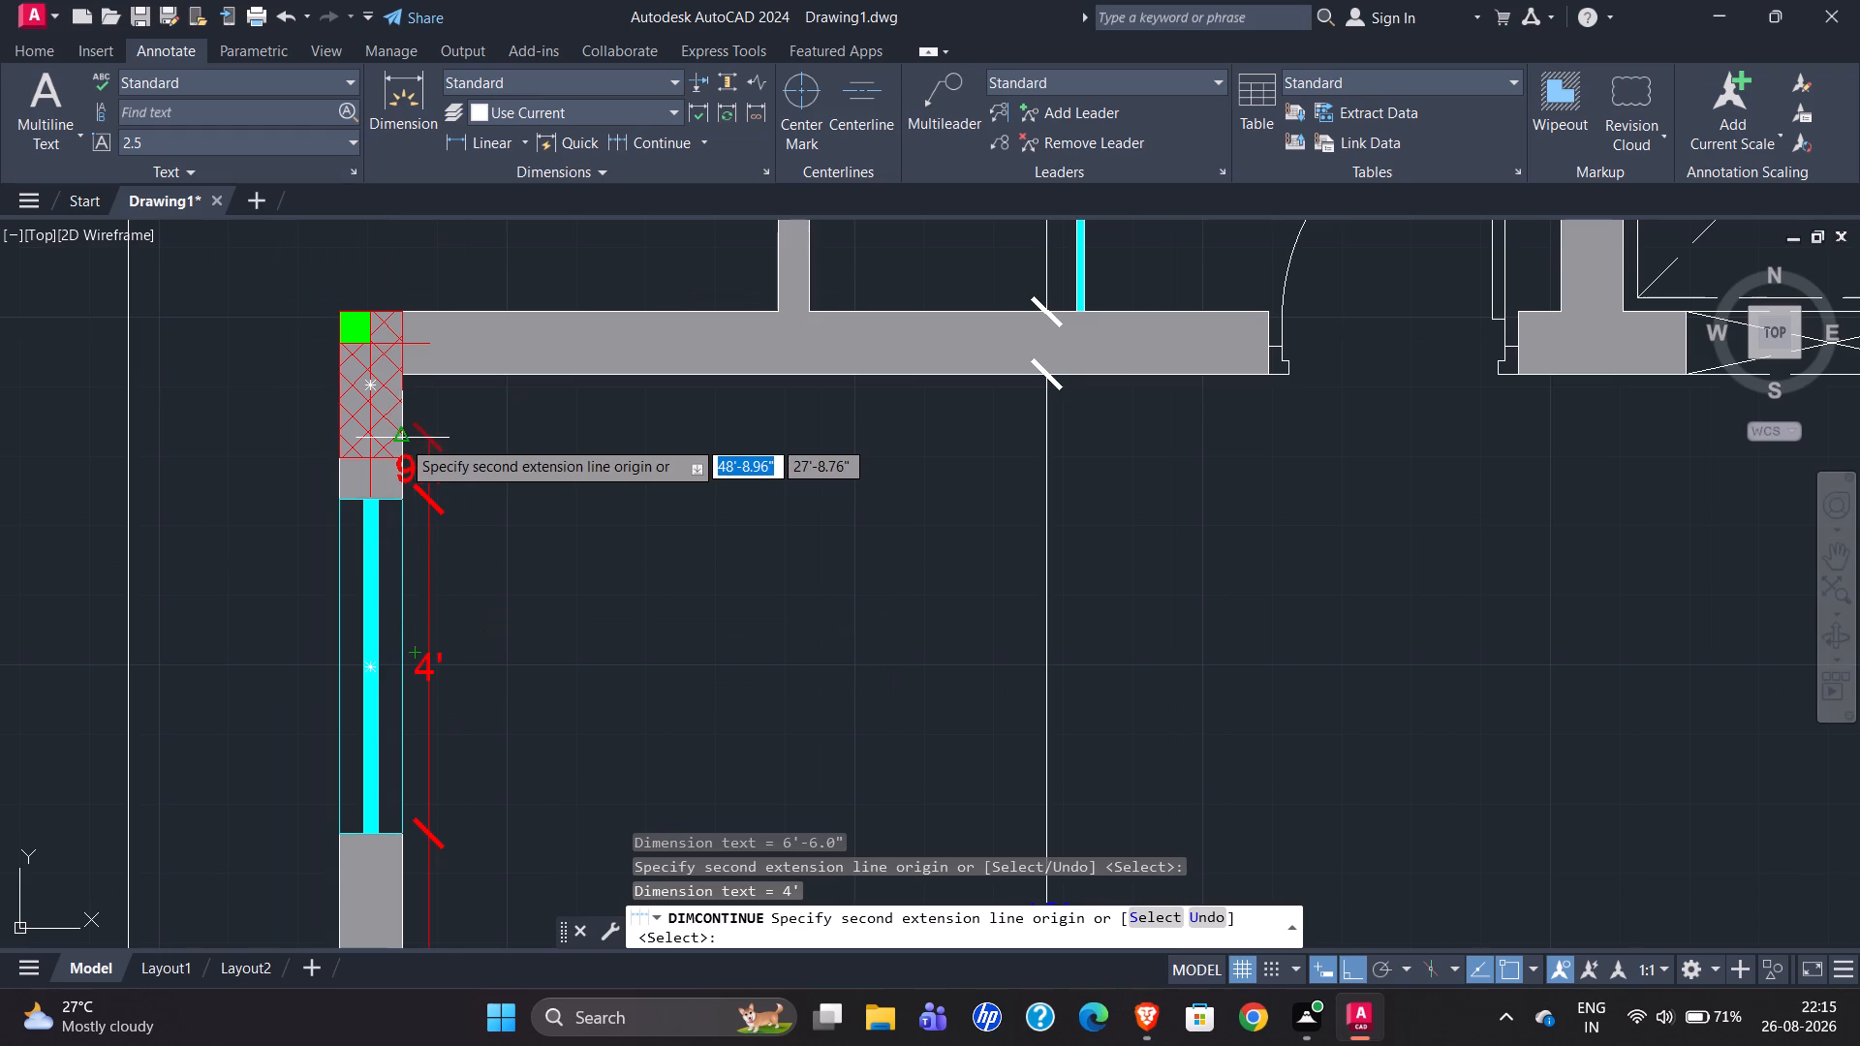
click(402, 451)
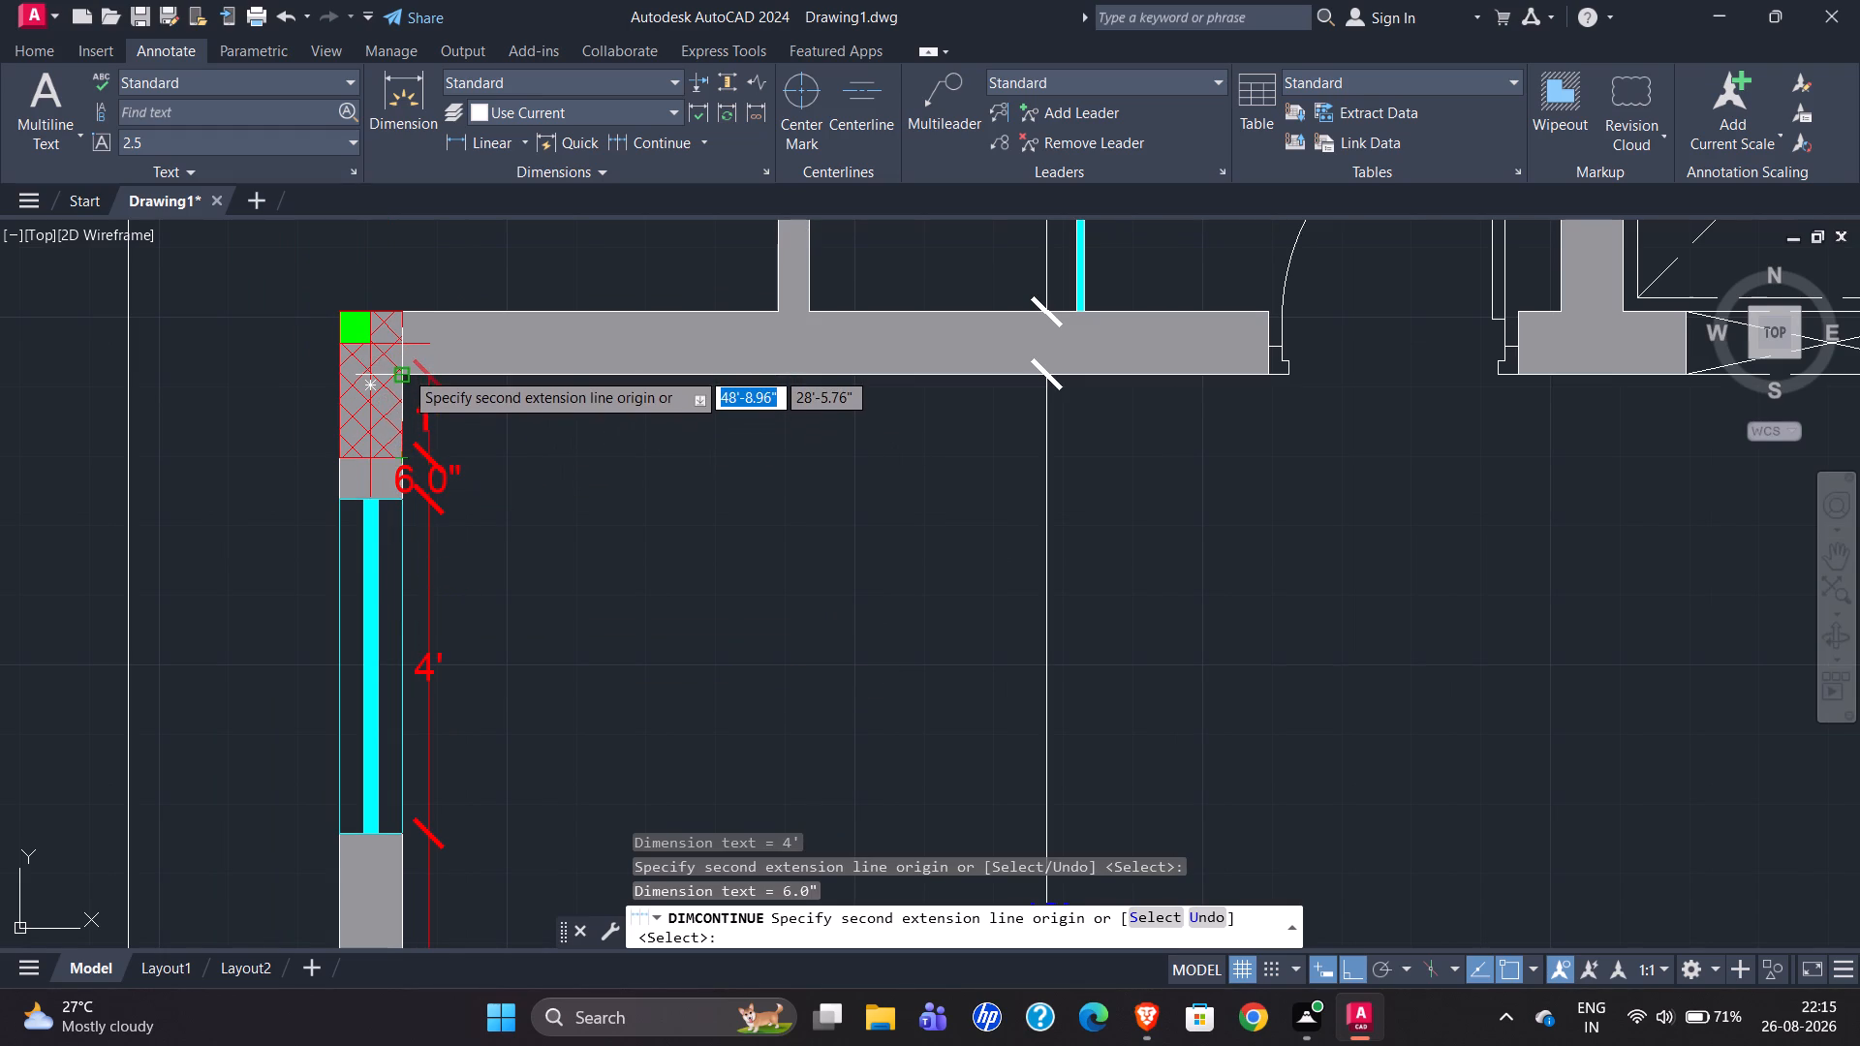
click(404, 370)
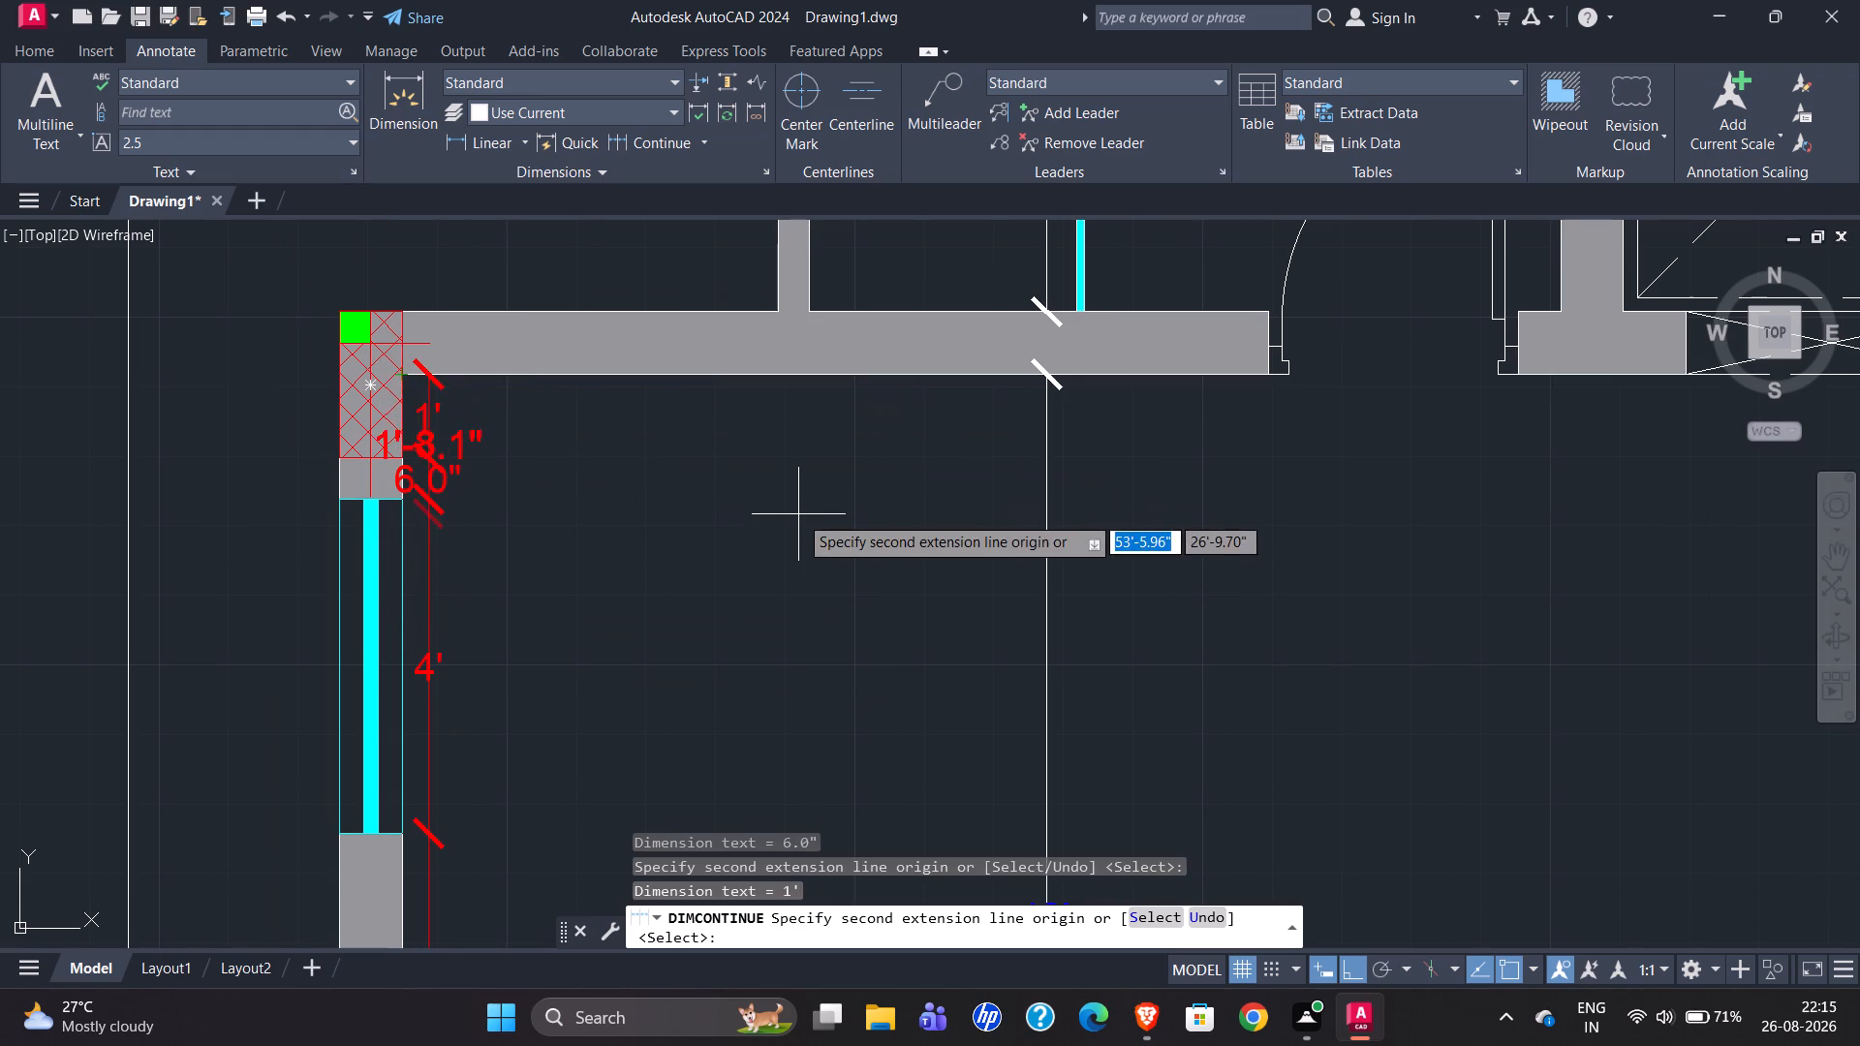
Examine the reference plan's dimensions along the office room's upper wall and compare them with the redrawn wall.
scroll(798, 514, down, 3)
scroll(905, 509, down, 3)
scroll(273, 476, up, 4)
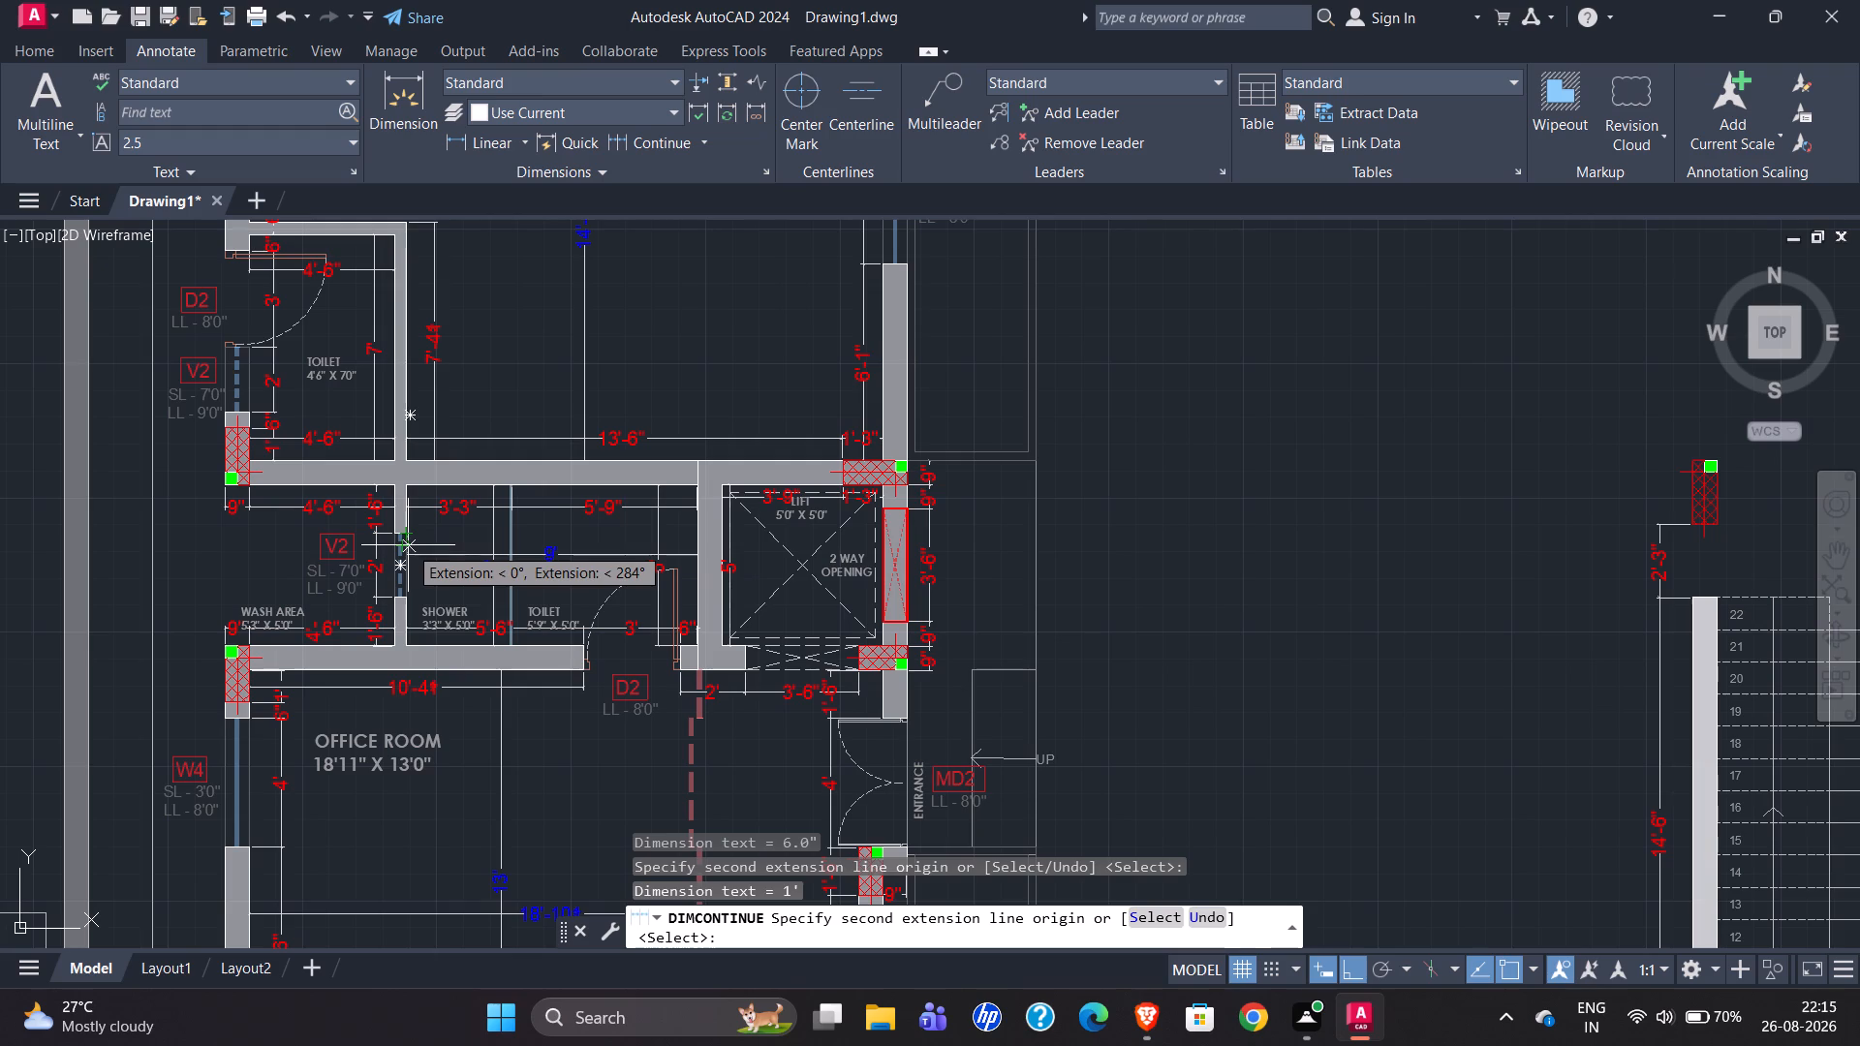
scroll(414, 741, up, 3)
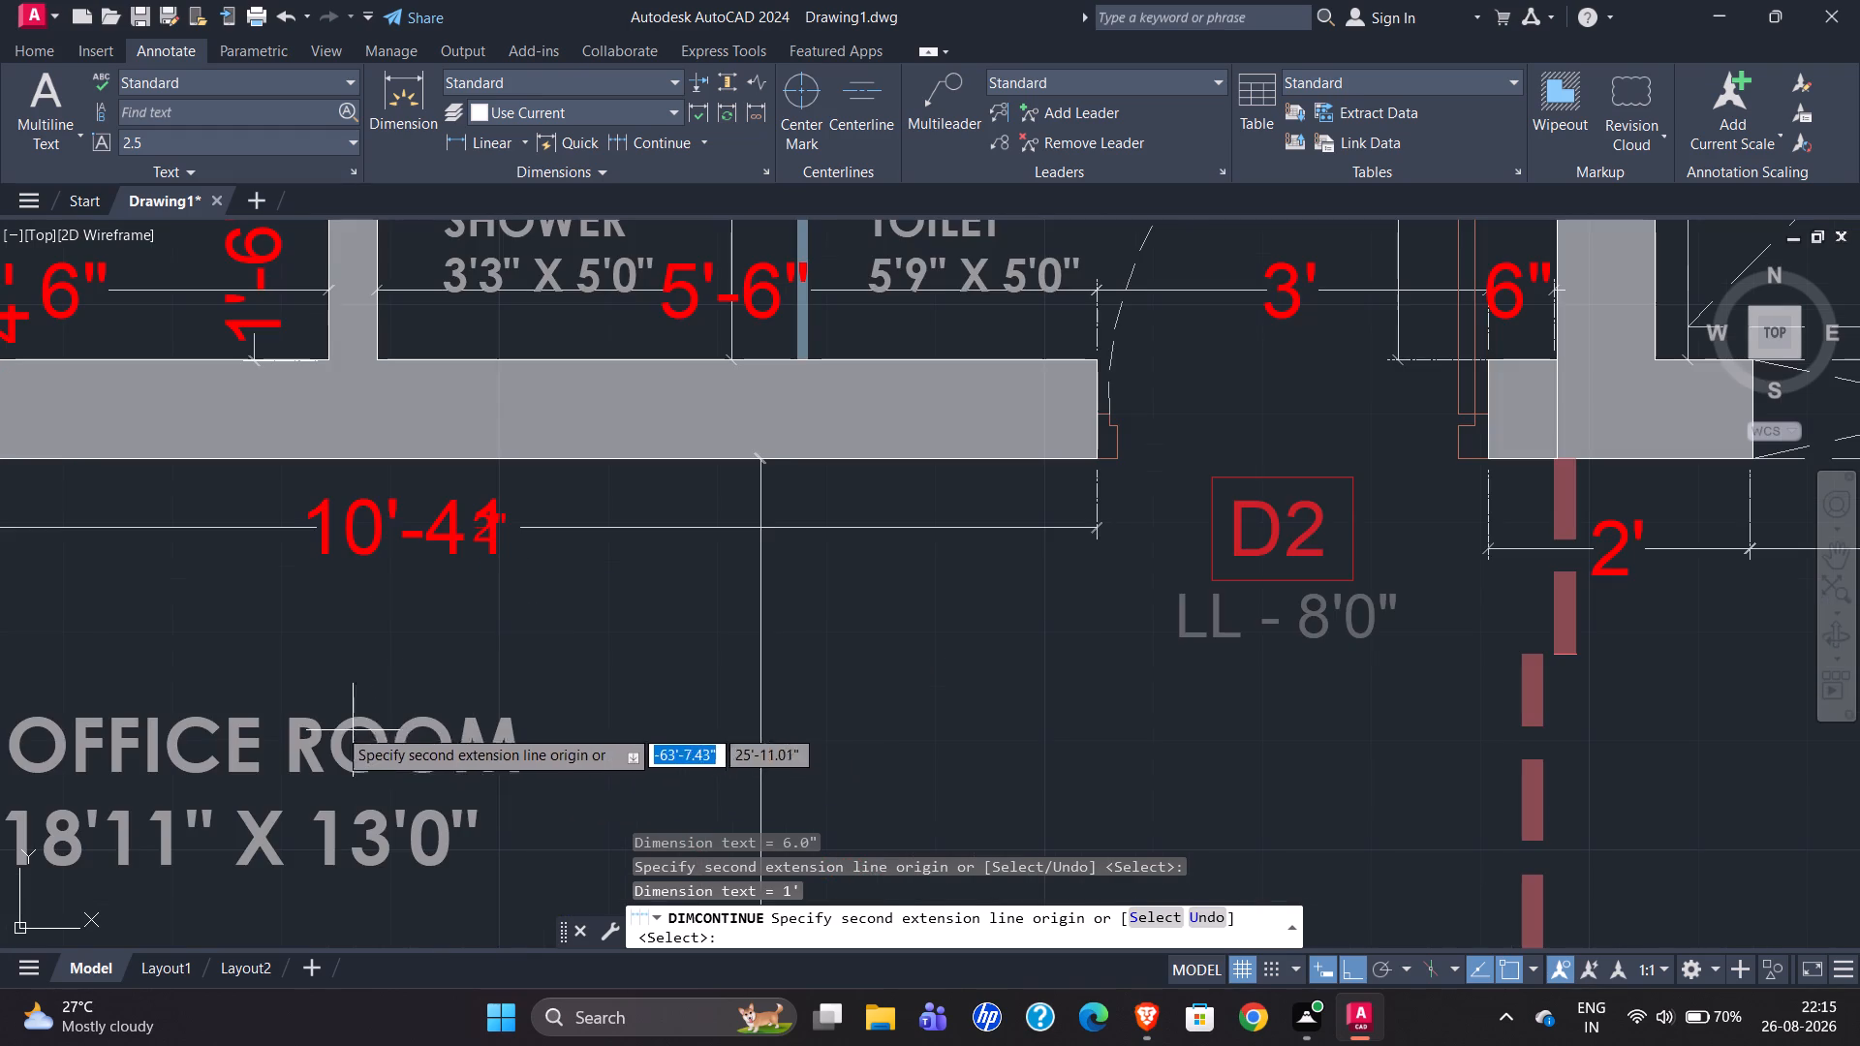
scroll(241, 703, down, 7)
scroll(822, 656, up, 4)
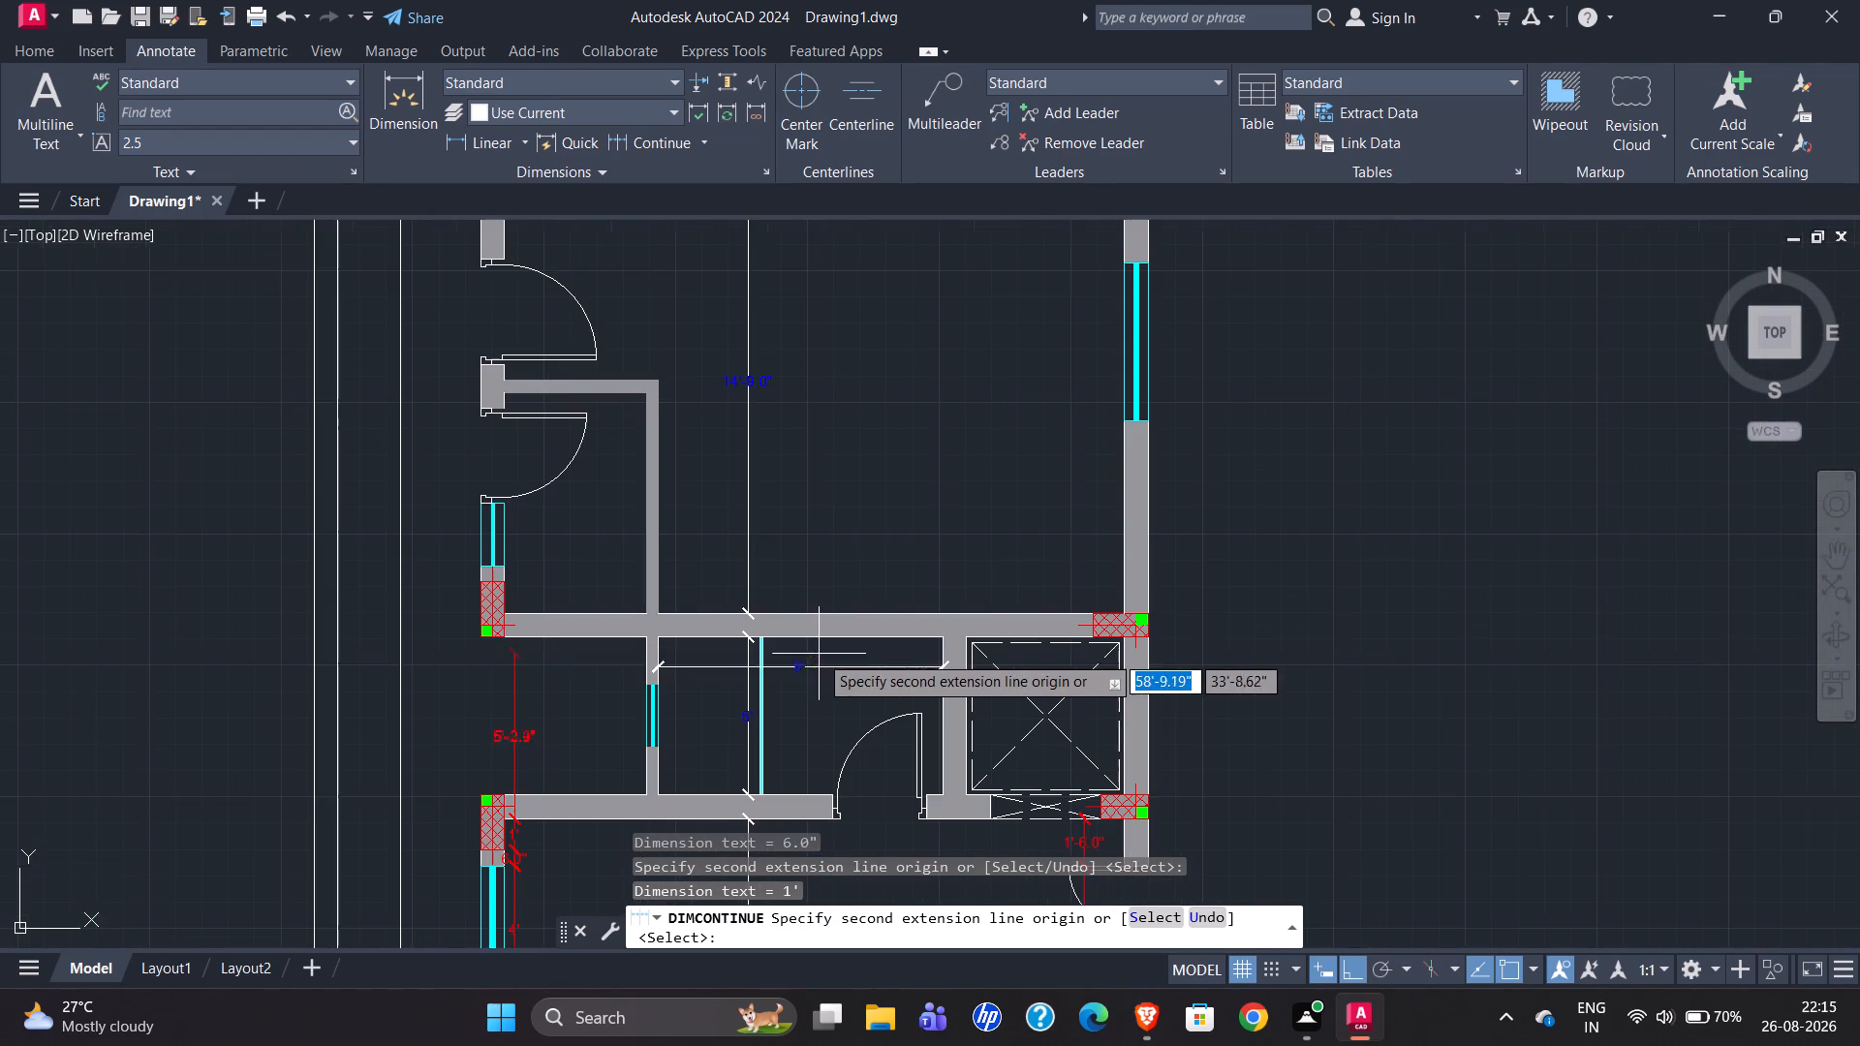
scroll(593, 570, down, 1)
scroll(600, 747, up, 3)
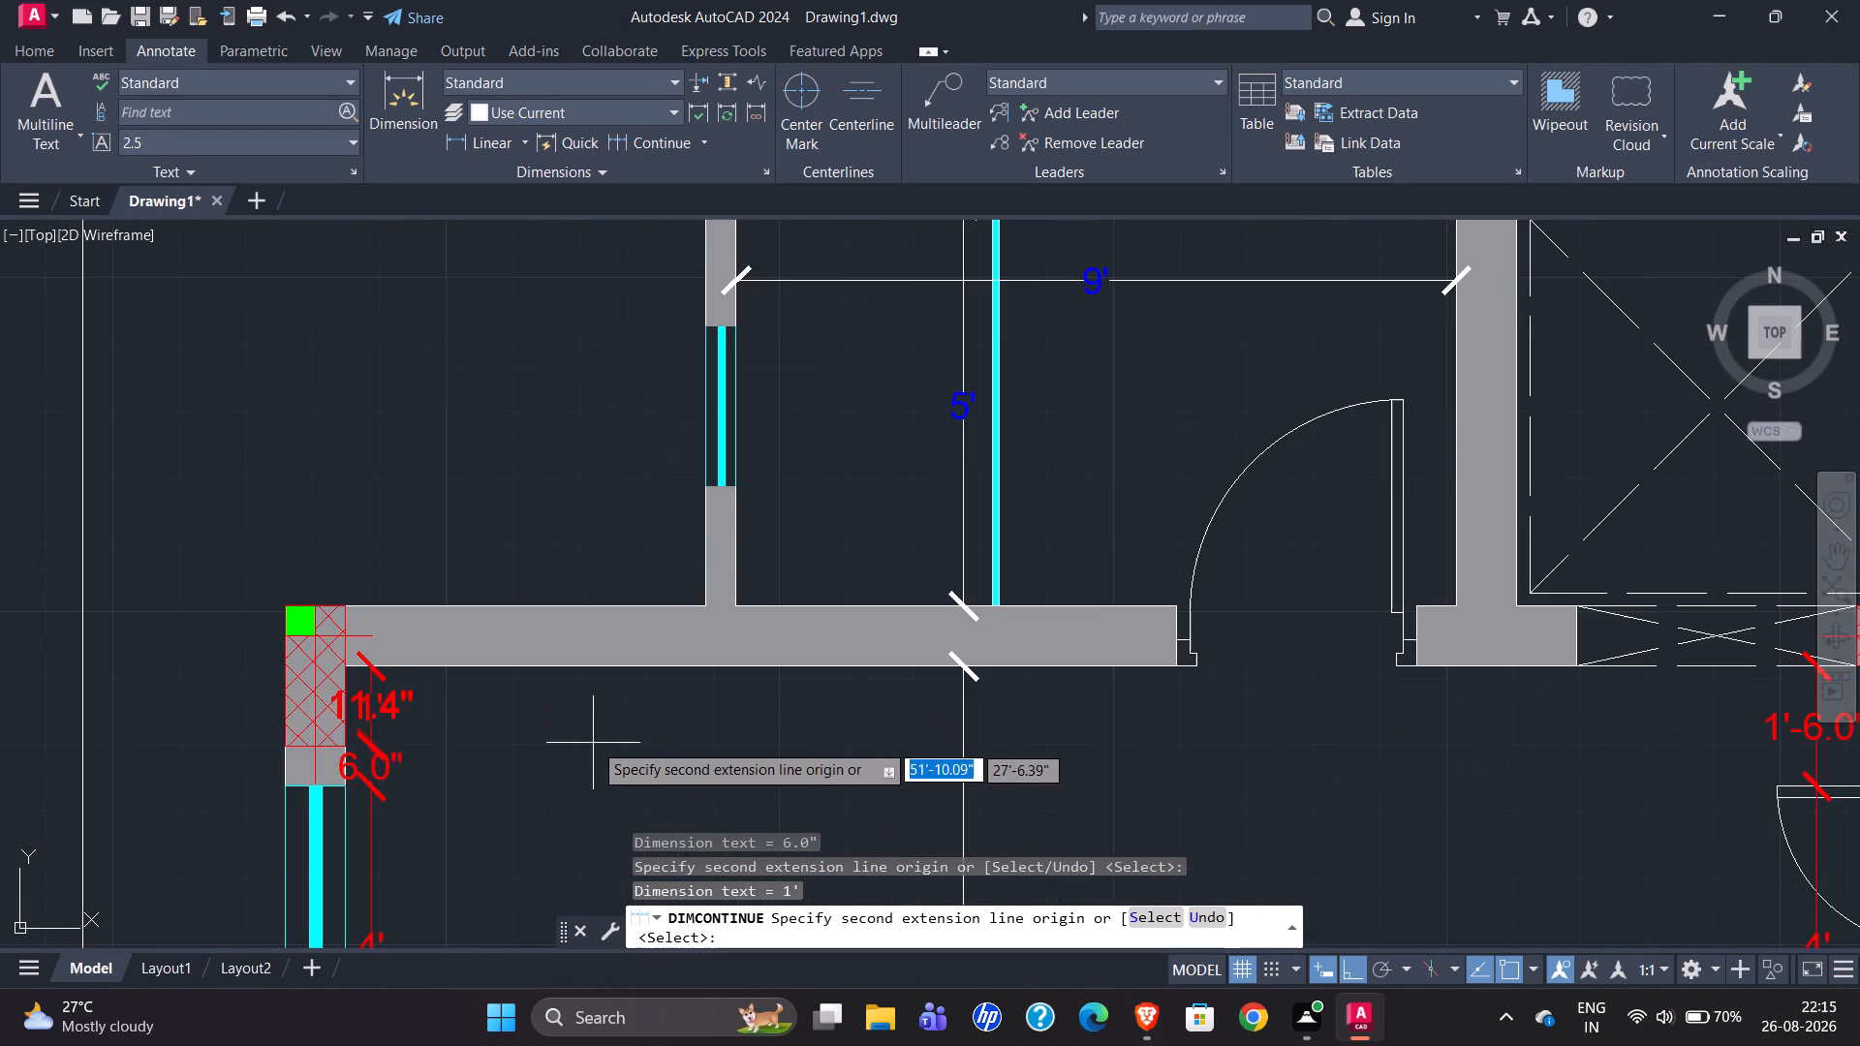
key(Escape)
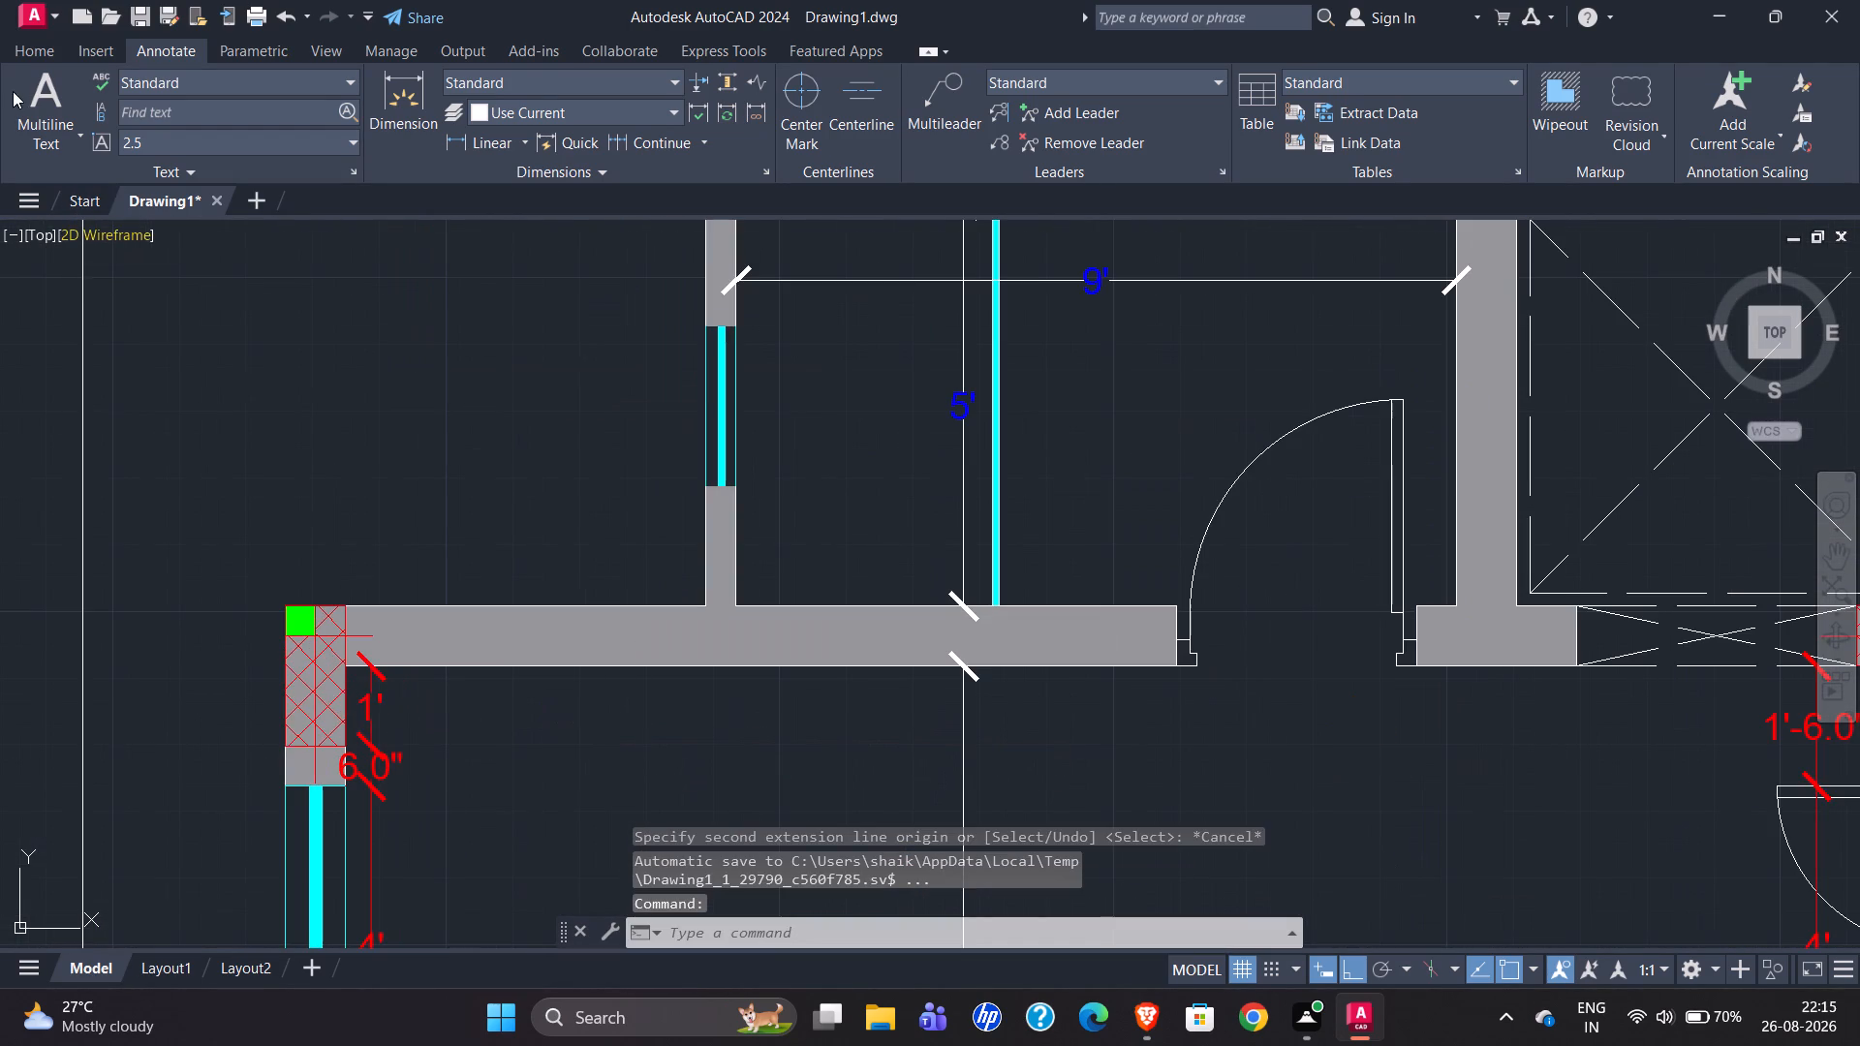
Dimension the office room's upper wall horizontally from the northwest column's inner edge to the door opening, just inside the room.
click(400, 103)
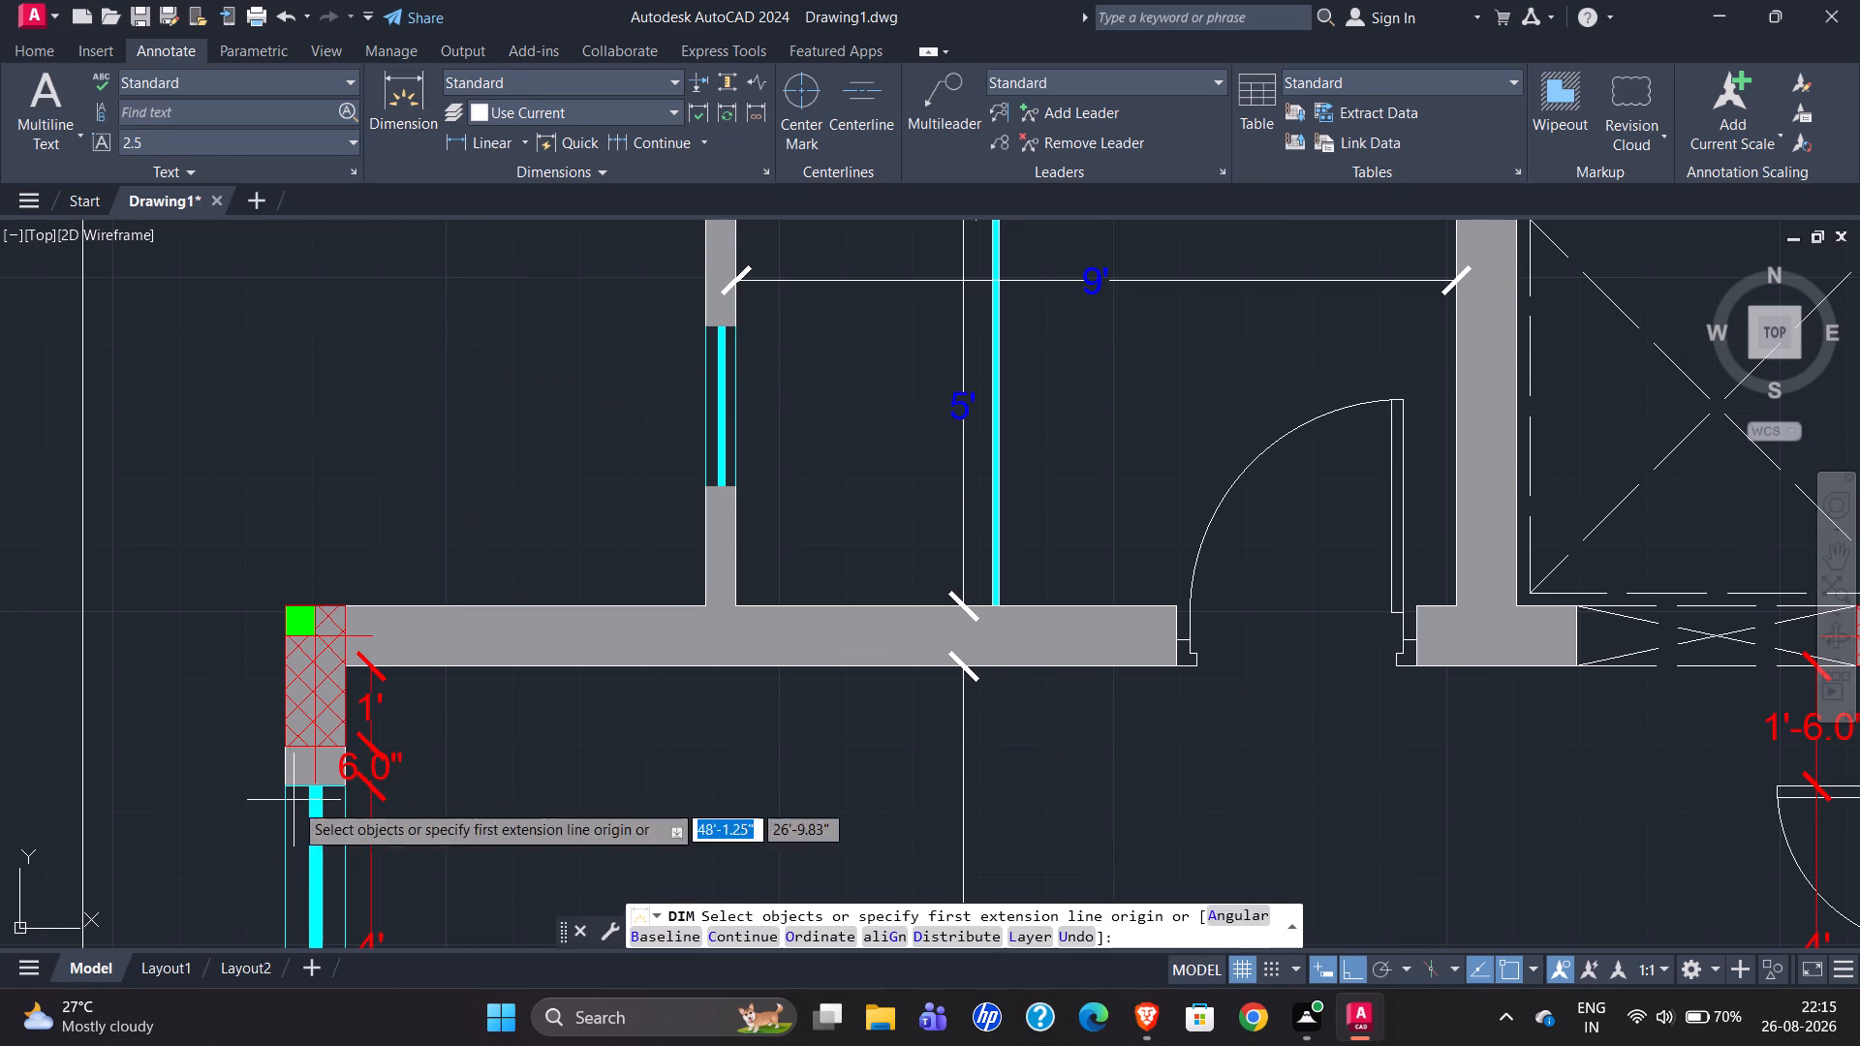
click(351, 664)
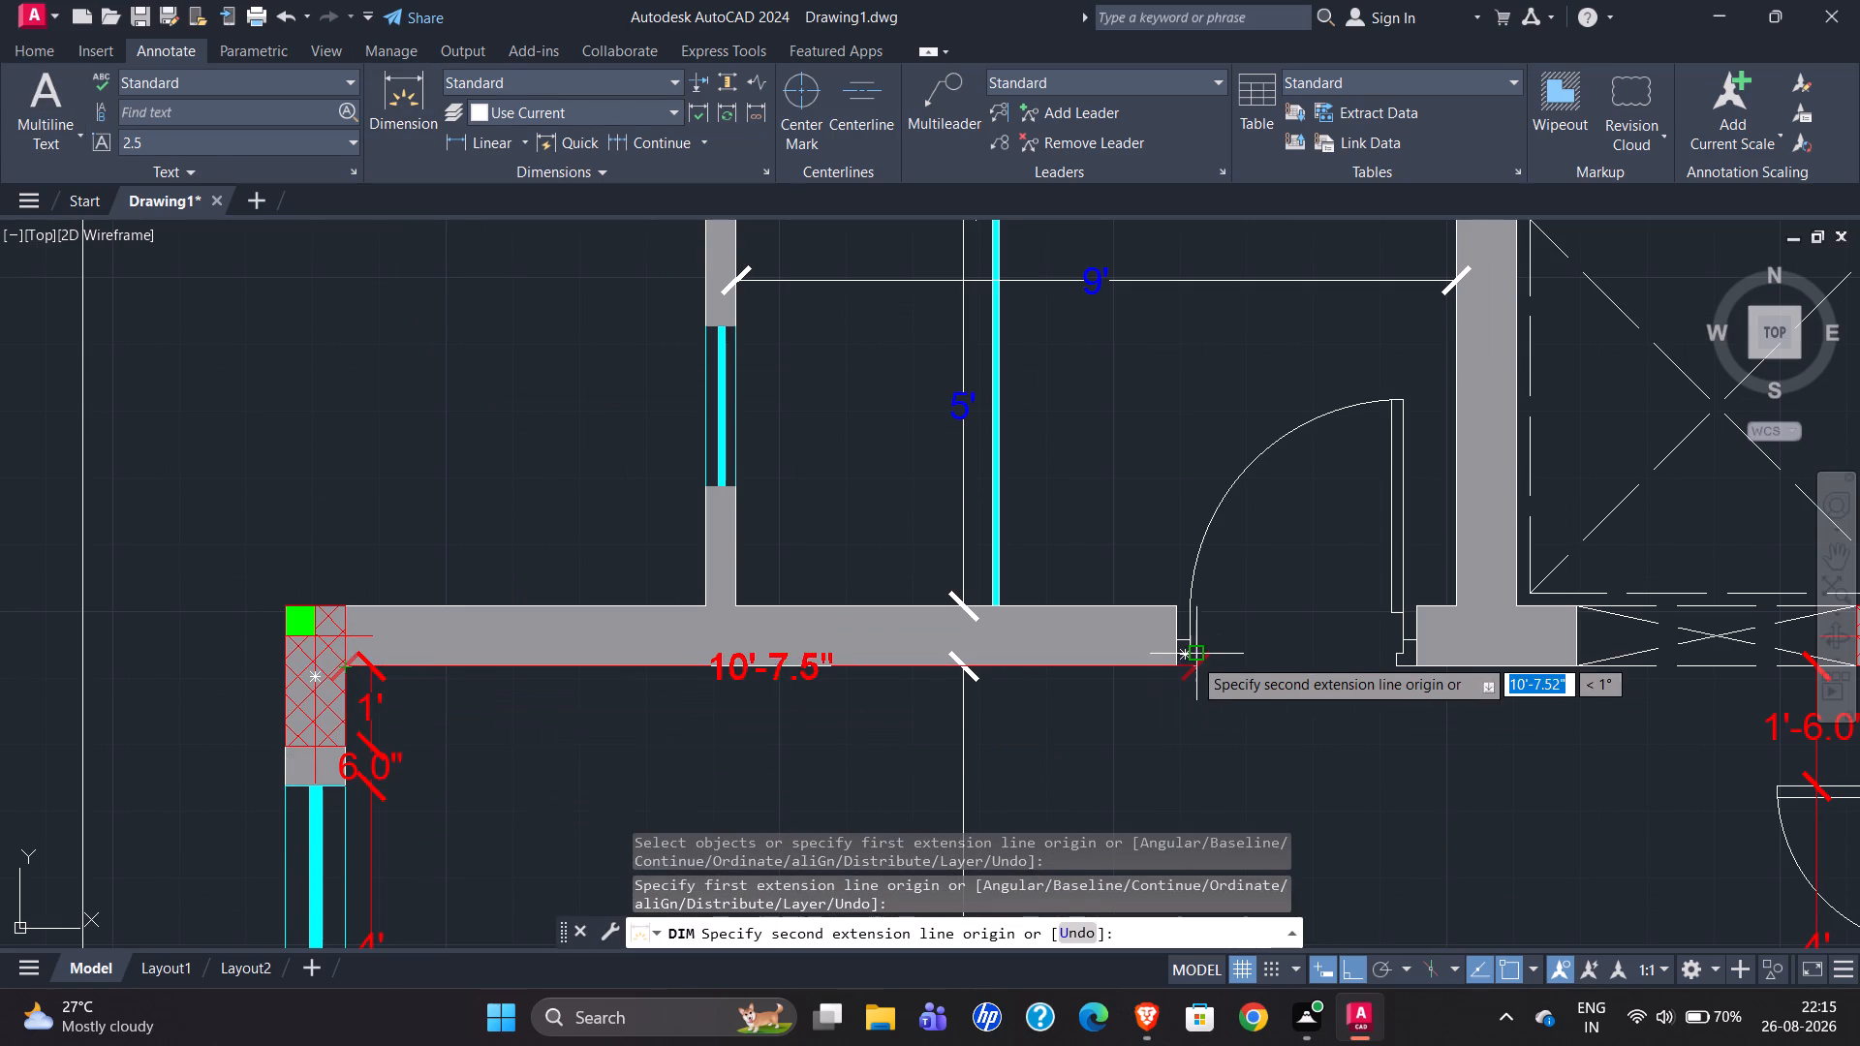
click(1170, 666)
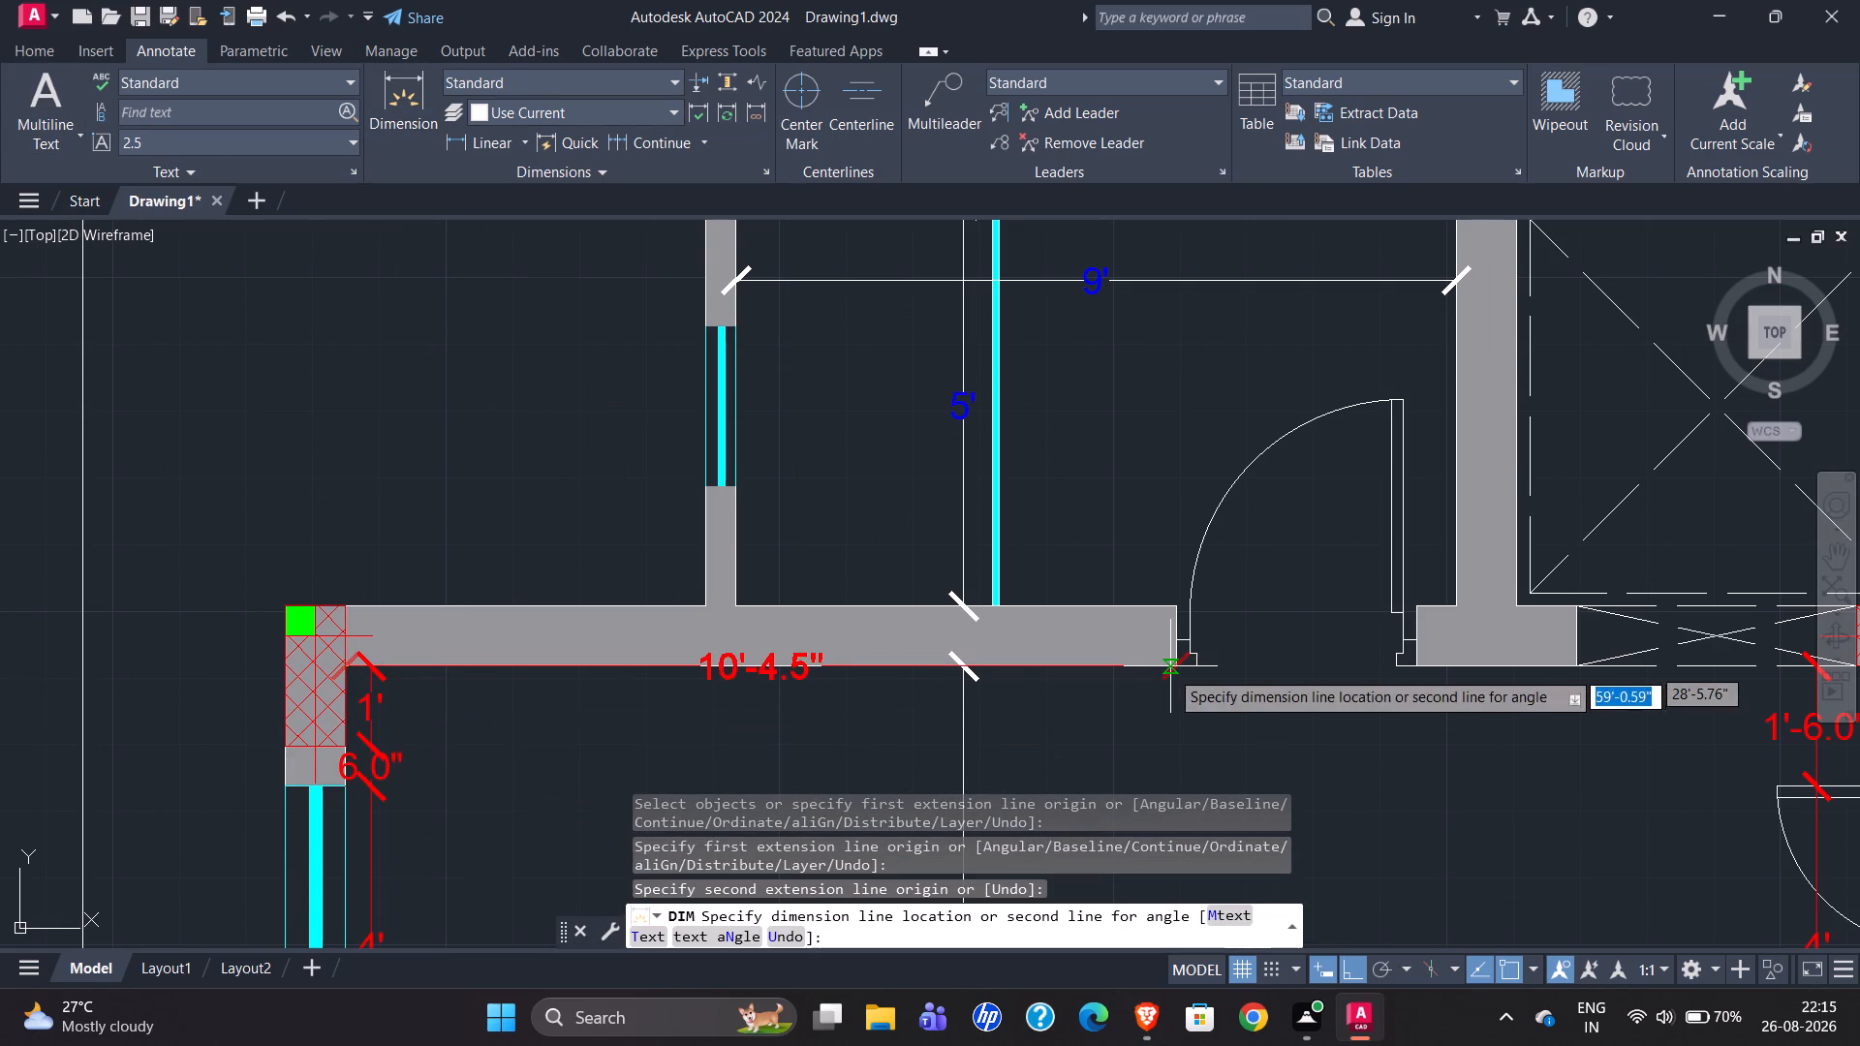
click(885, 692)
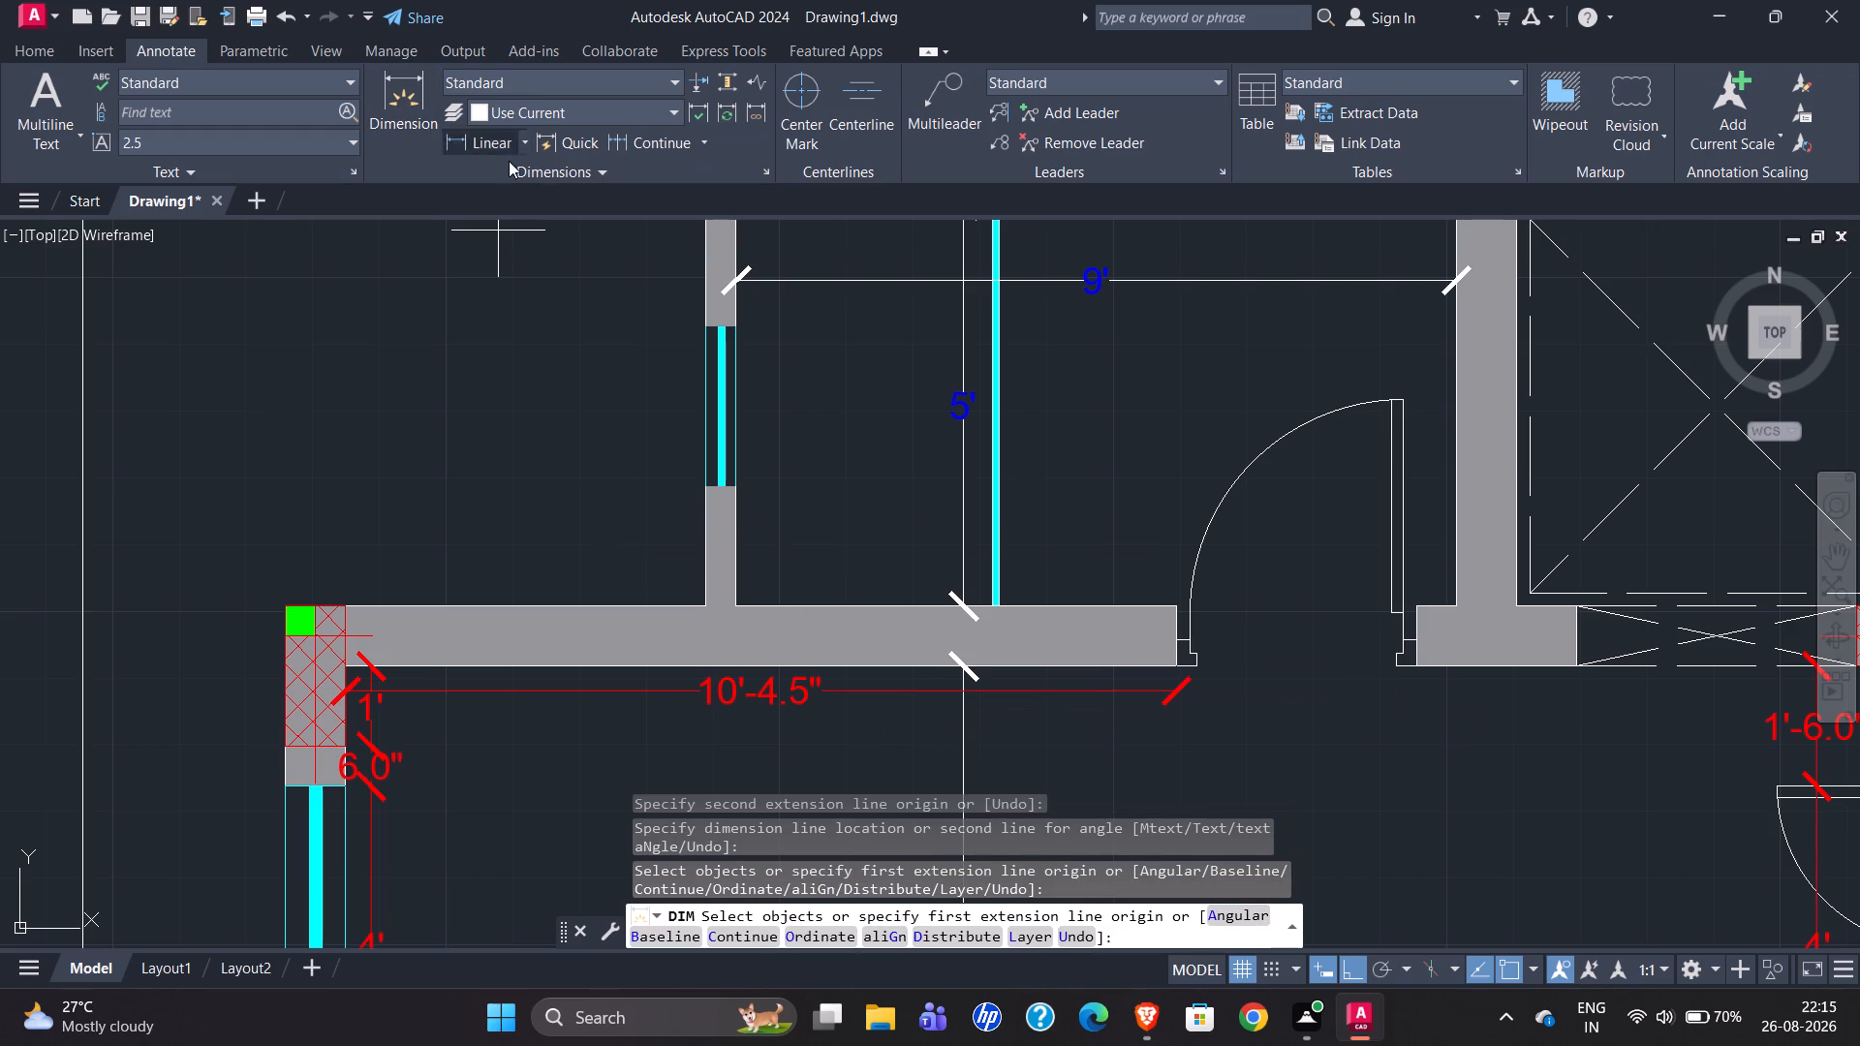
Continue the upper wall dimension chain across the door opening, wall stub, lift opening and column to the east wall's inner face.
click(658, 148)
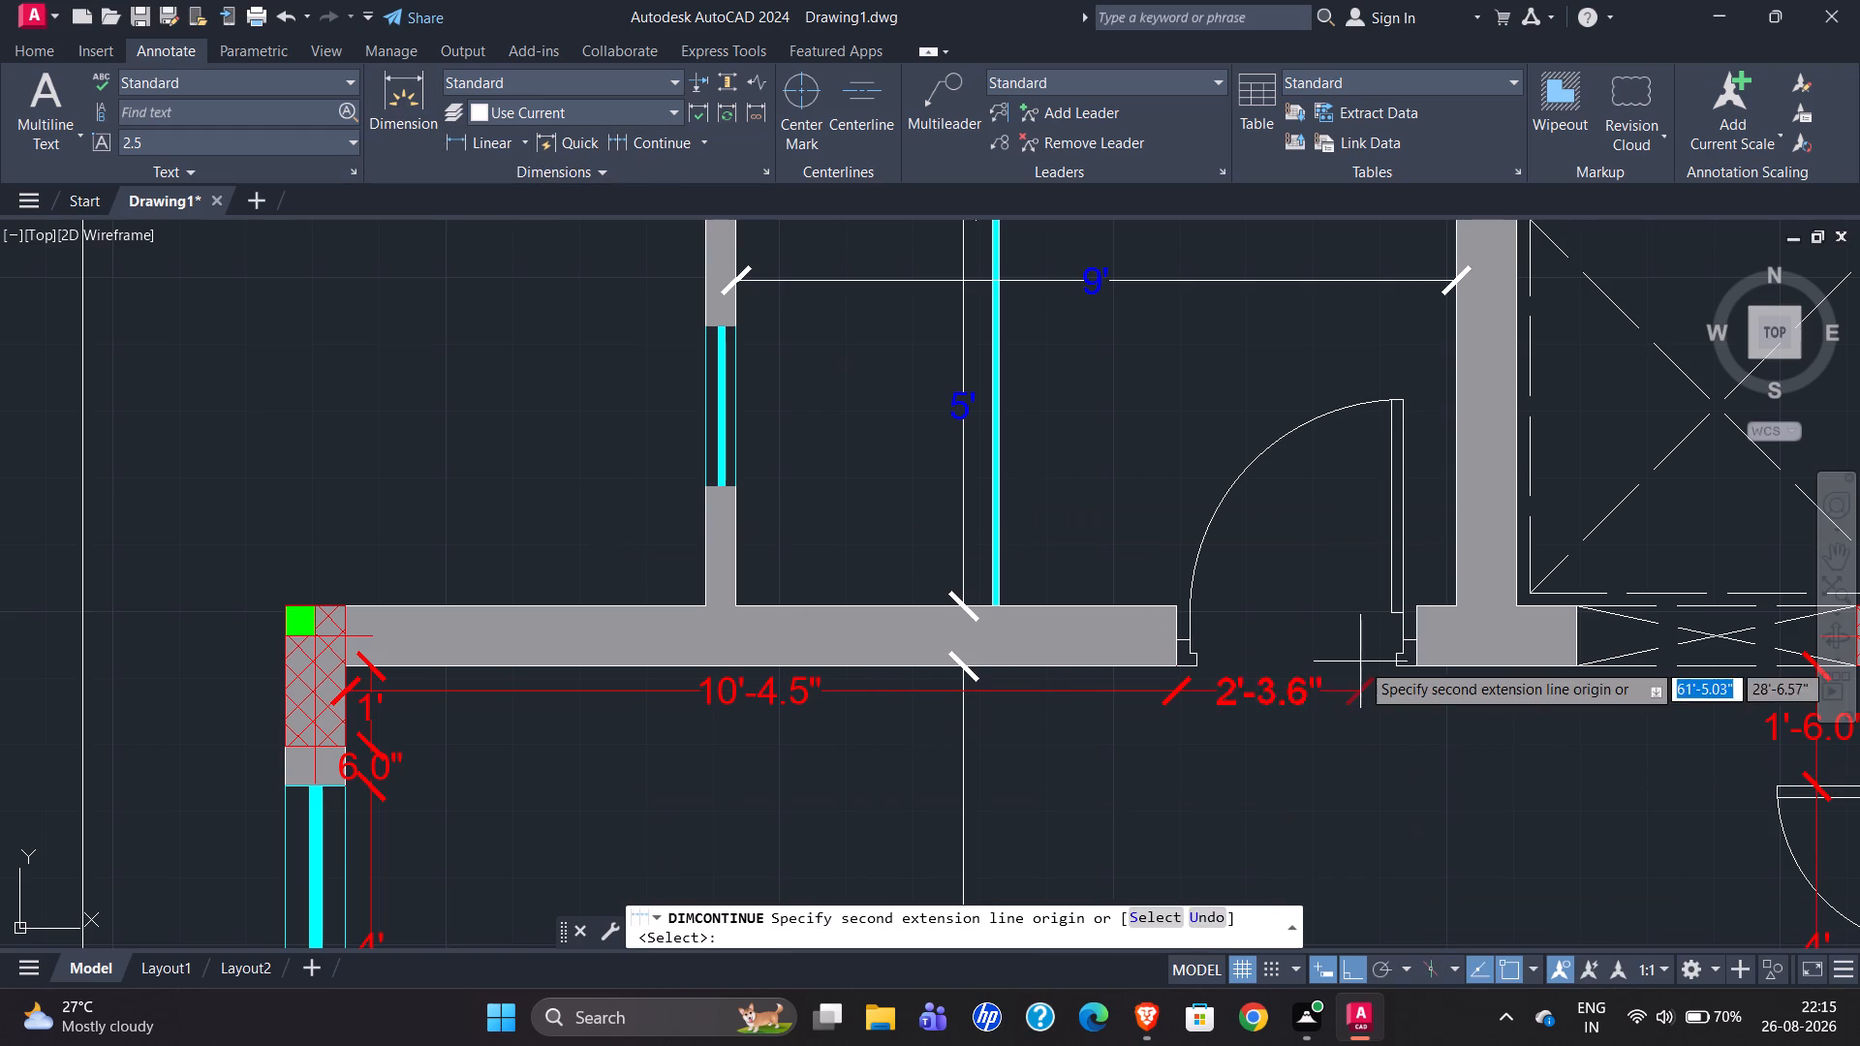
click(1421, 665)
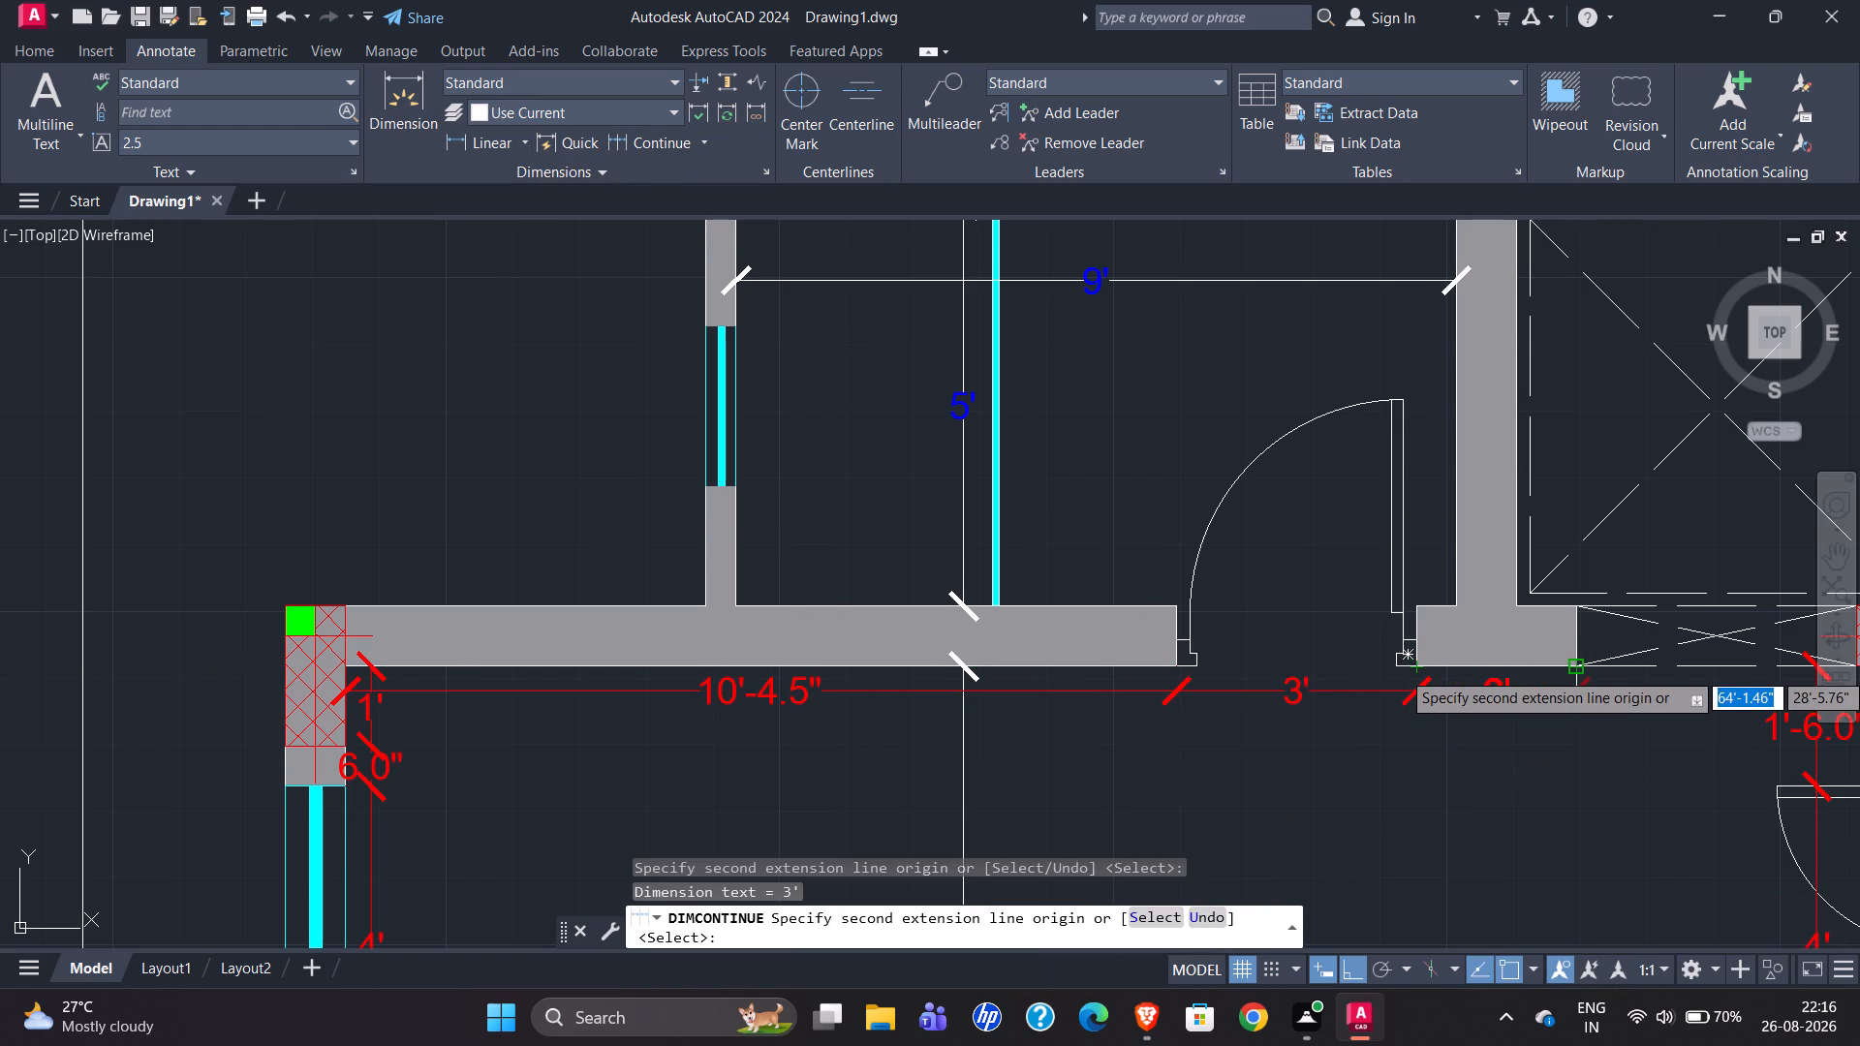
click(1583, 670)
scroll(1107, 683, down, 1)
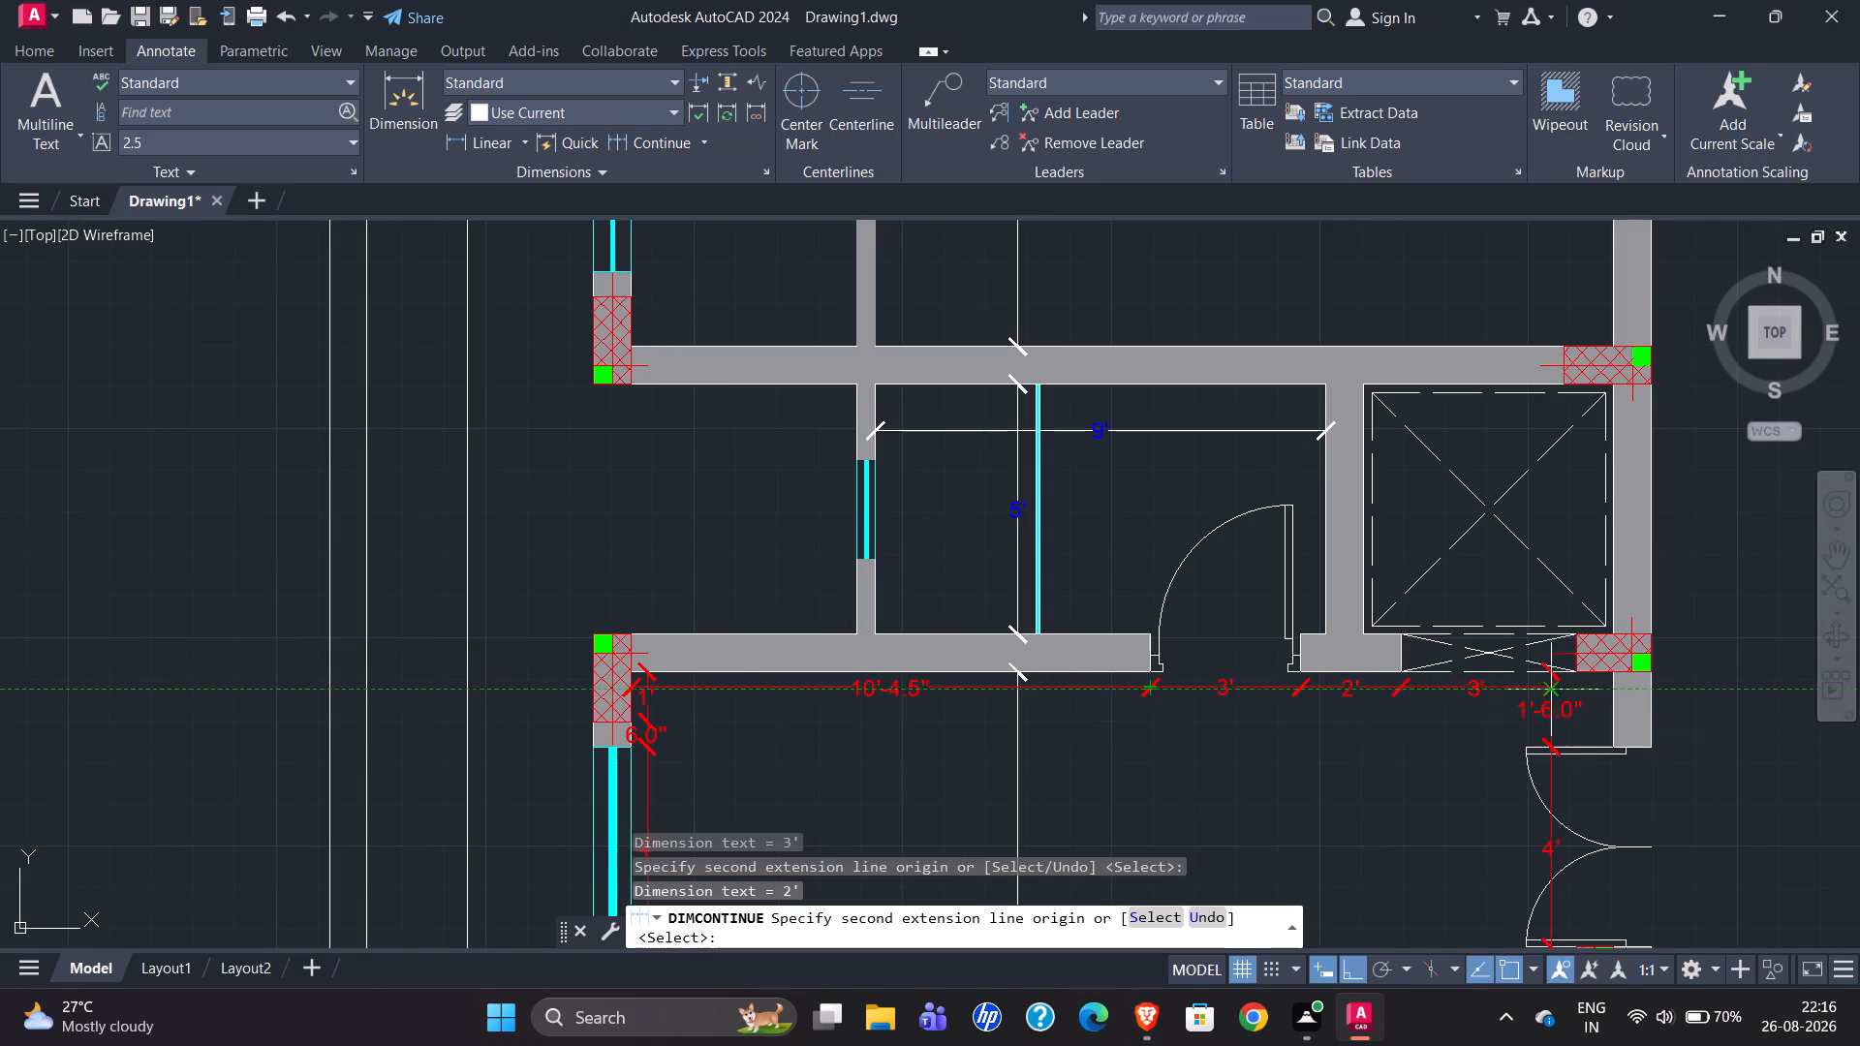
scroll(1590, 687, up, 1)
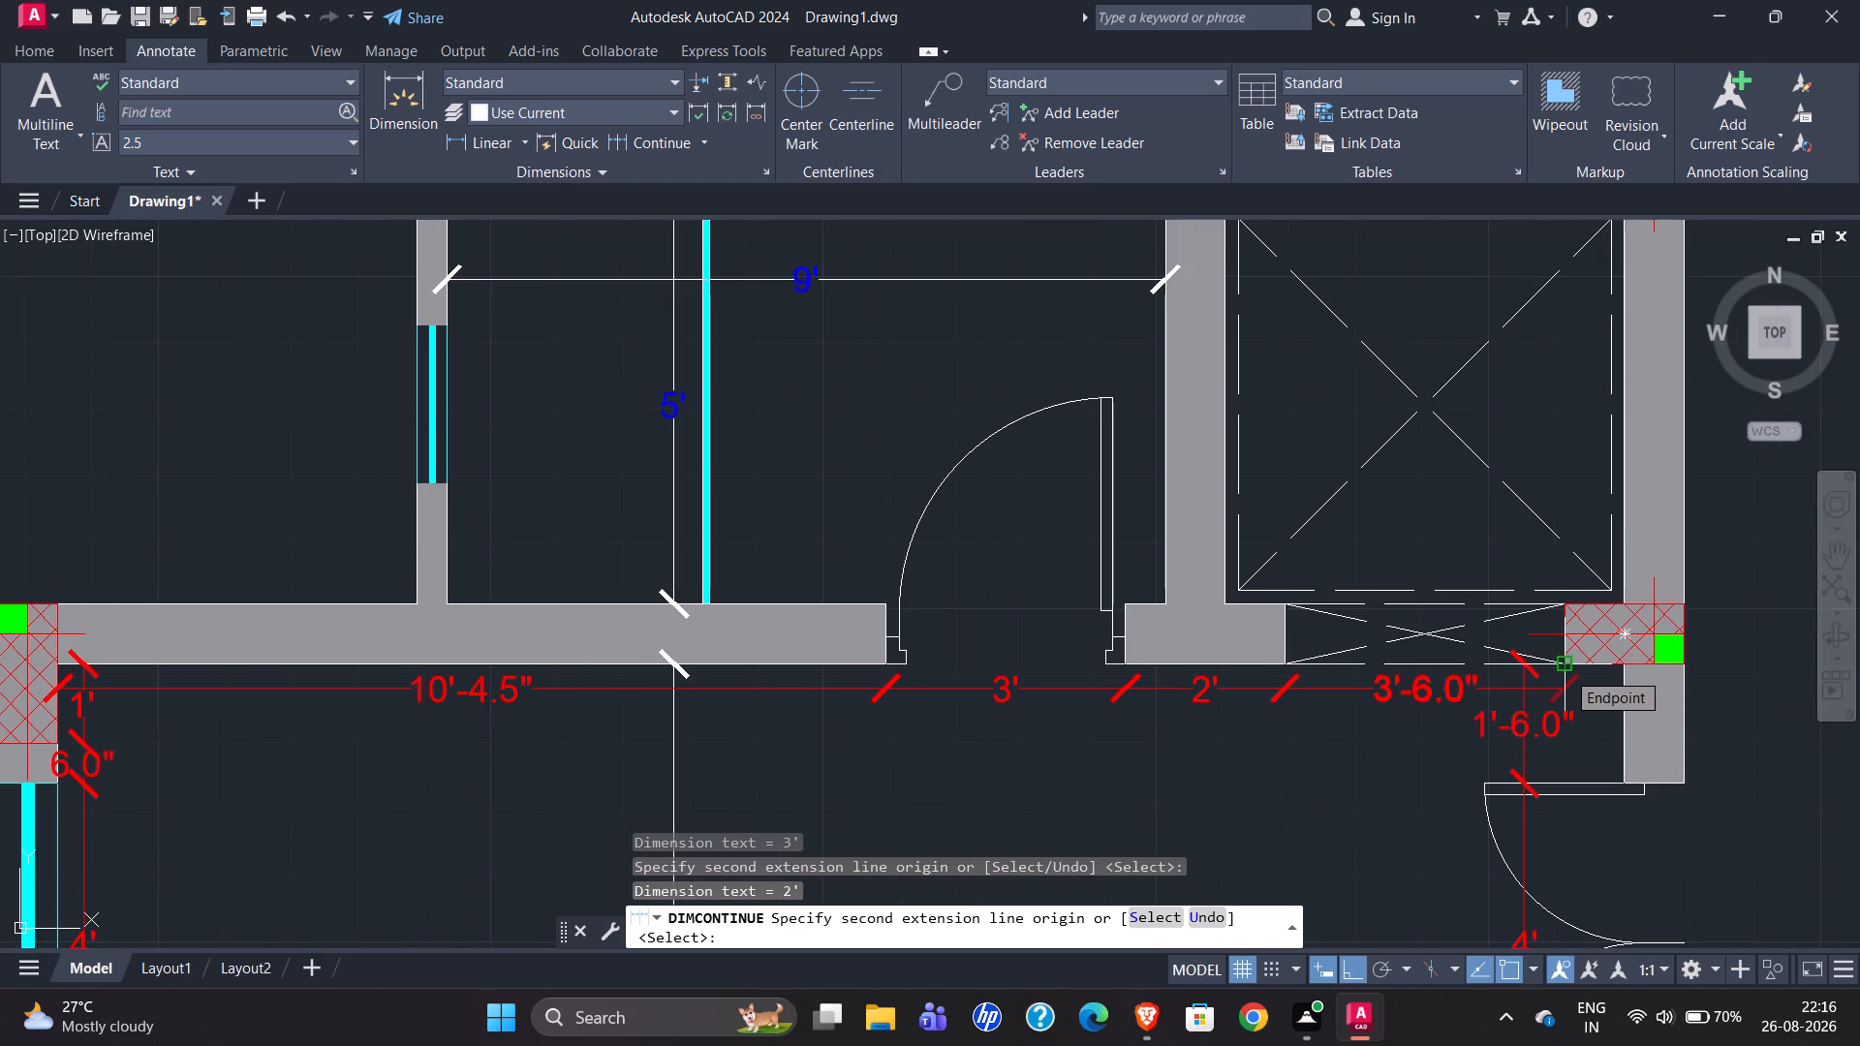
click(1565, 670)
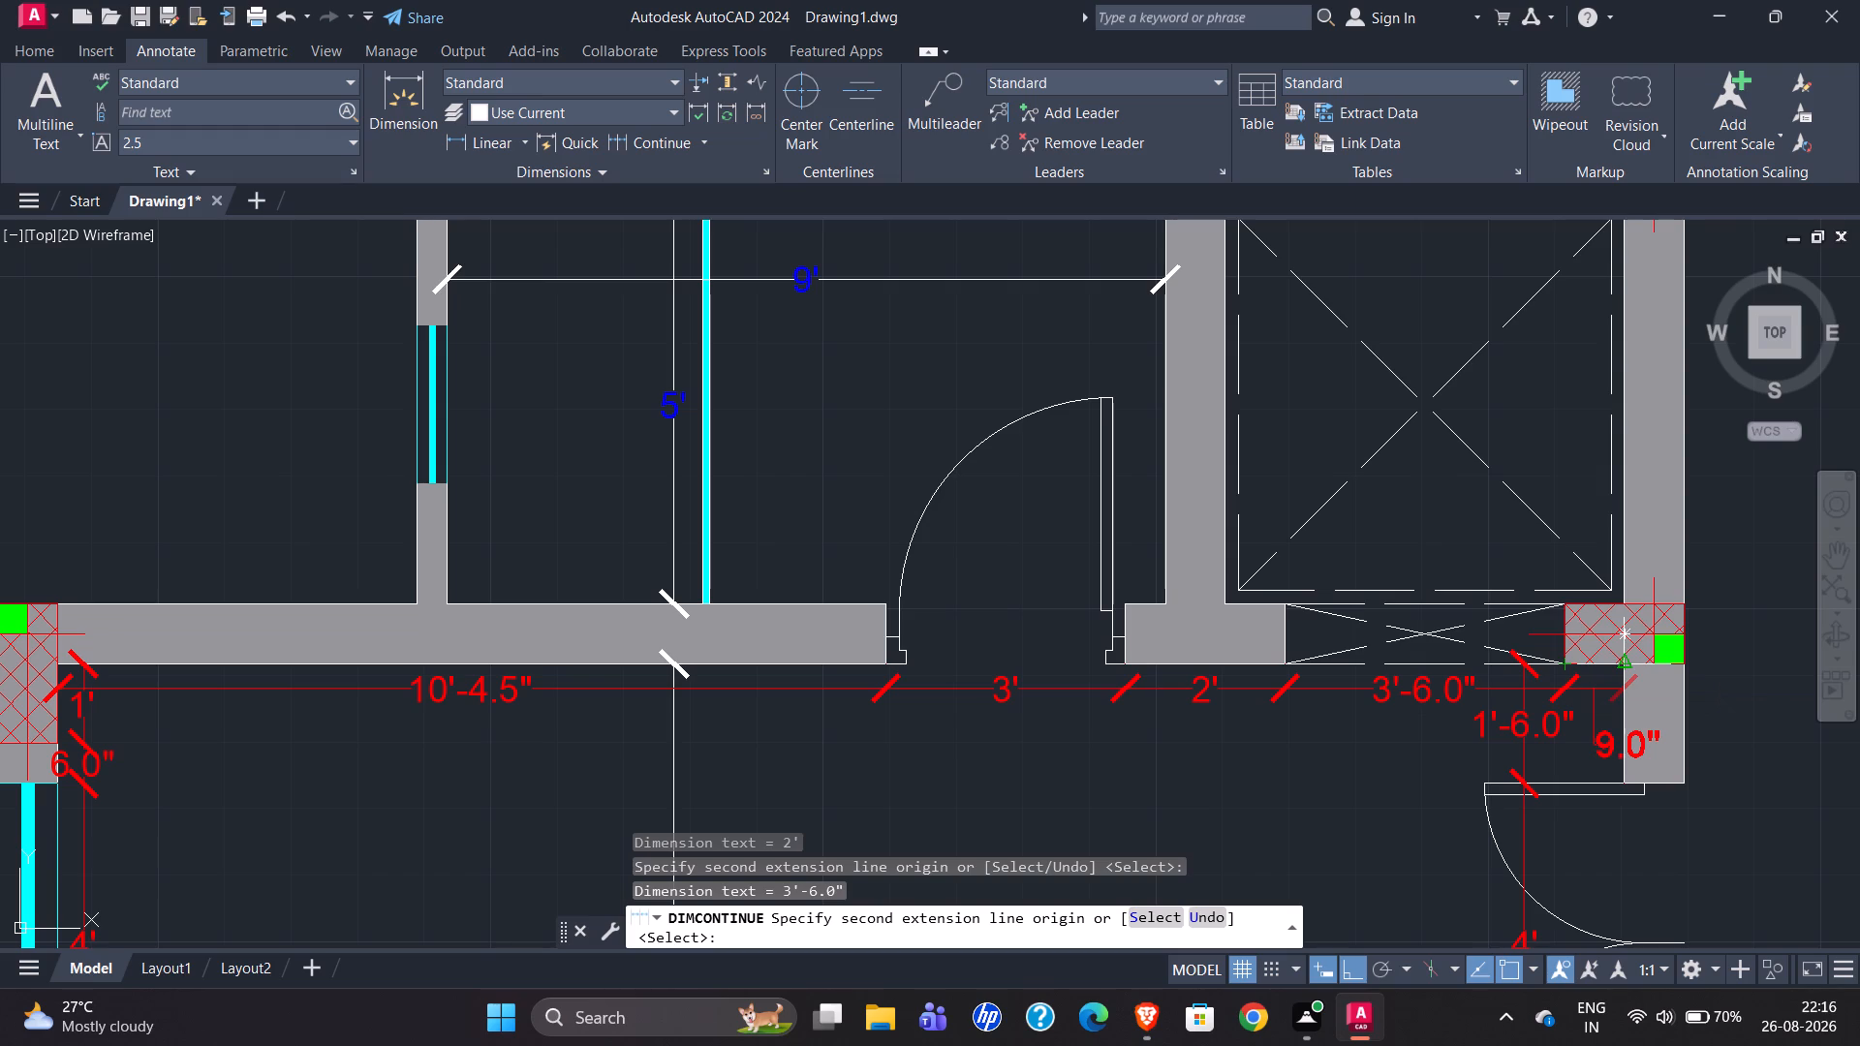
click(1622, 665)
key(Escape)
Examine the reference plan's dimensions around the lift opening, northeast column and entrance.
scroll(1531, 636, down, 2)
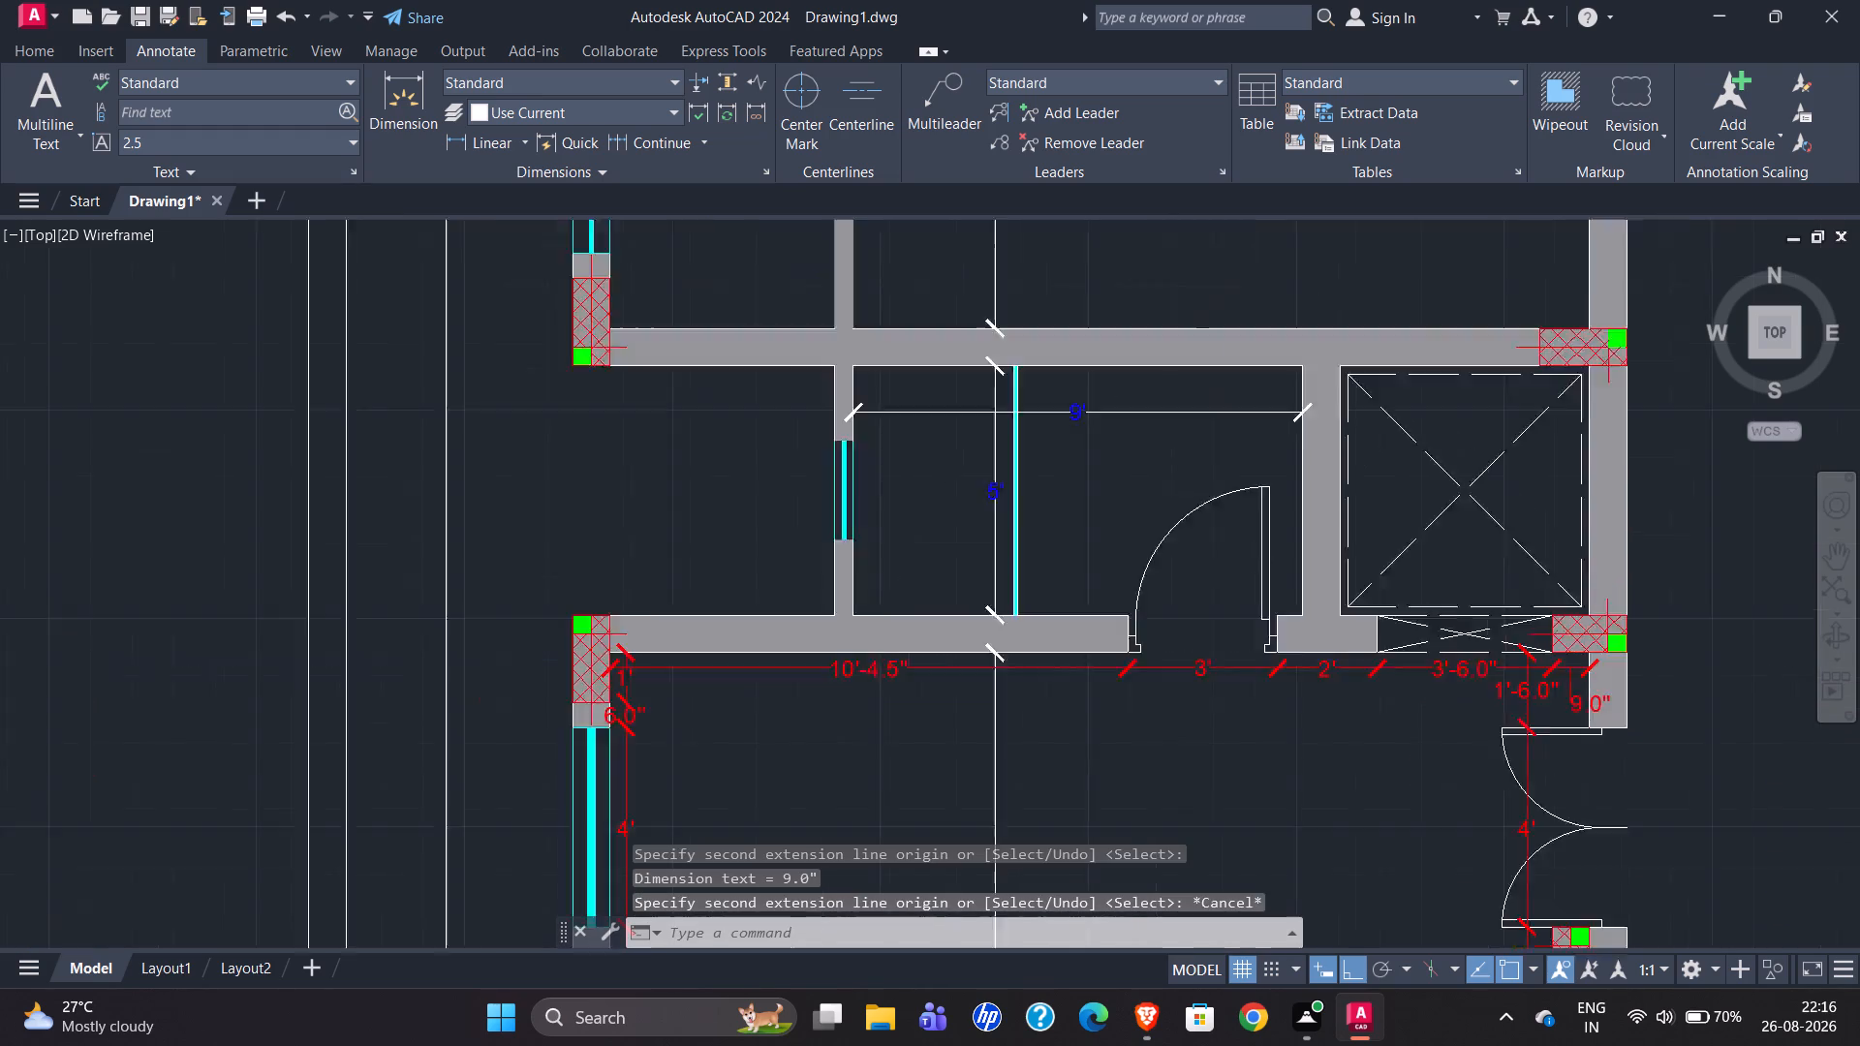
scroll(1530, 639, down, 3)
scroll(573, 640, up, 3)
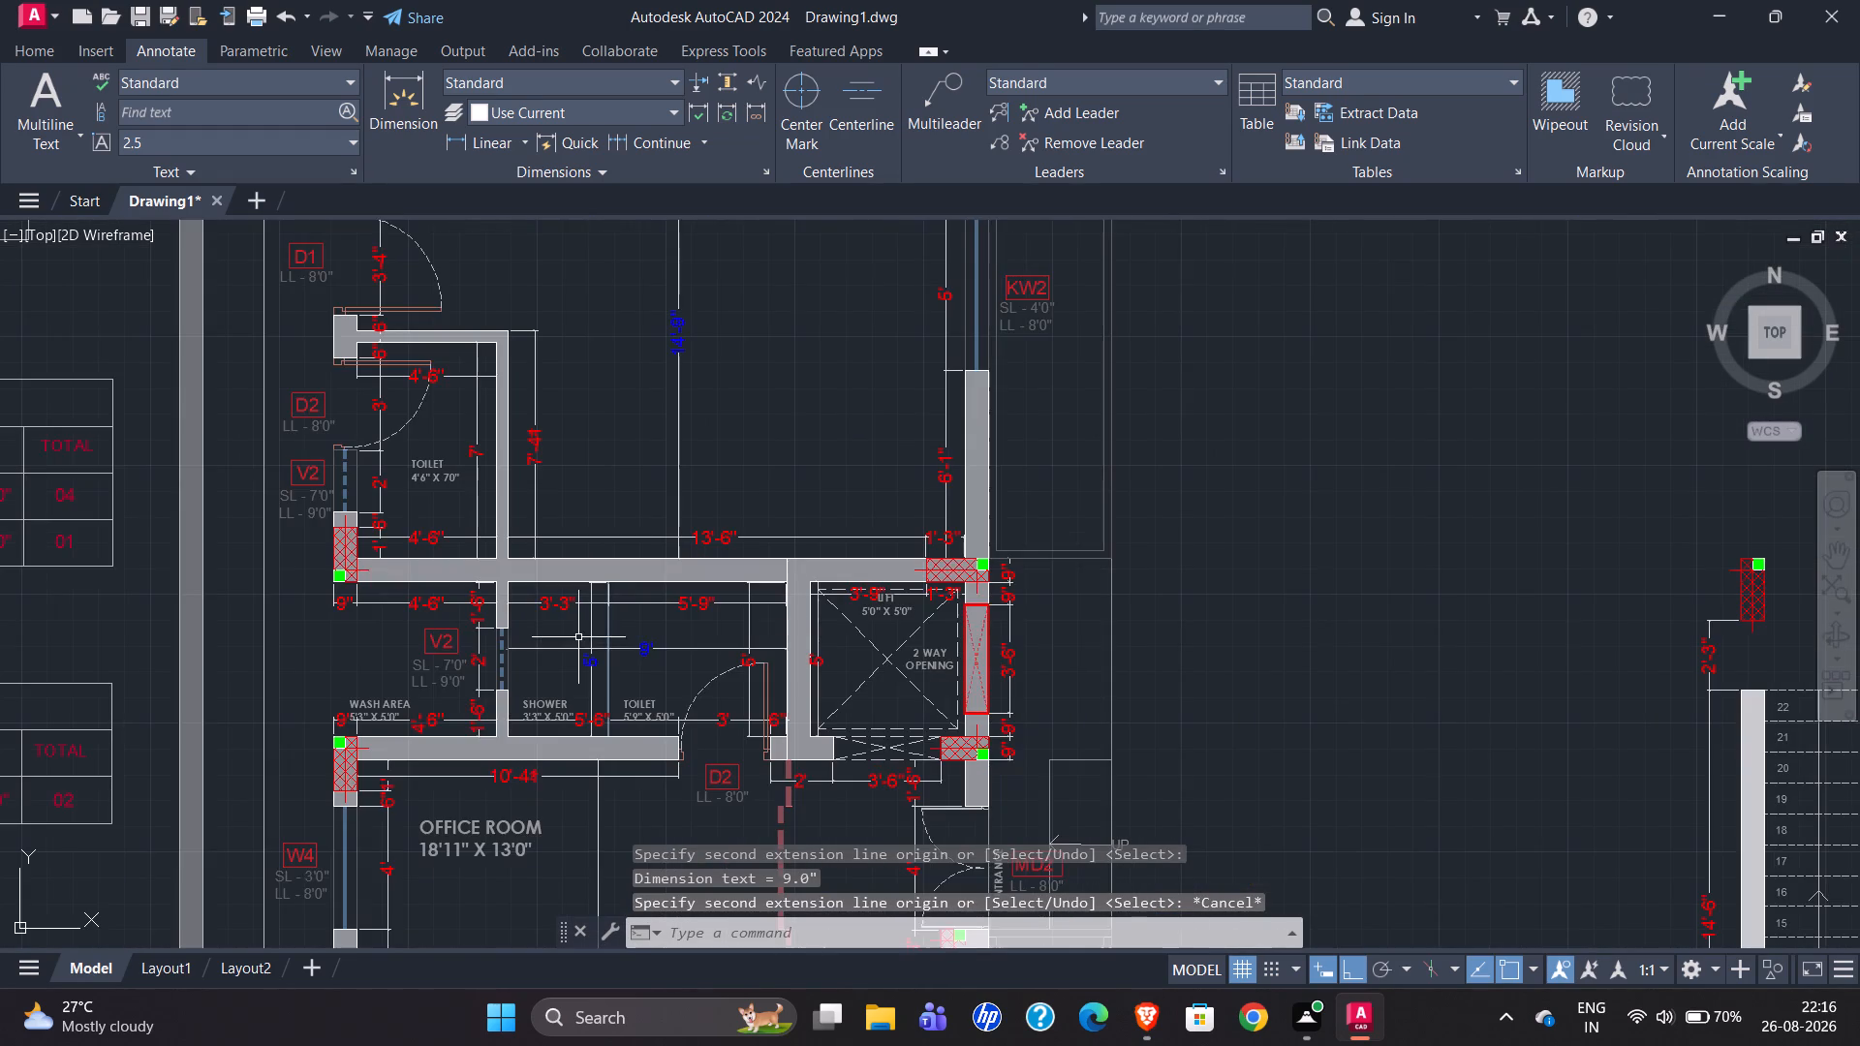
scroll(910, 637, up, 1)
scroll(899, 628, down, 2)
scroll(920, 790, up, 3)
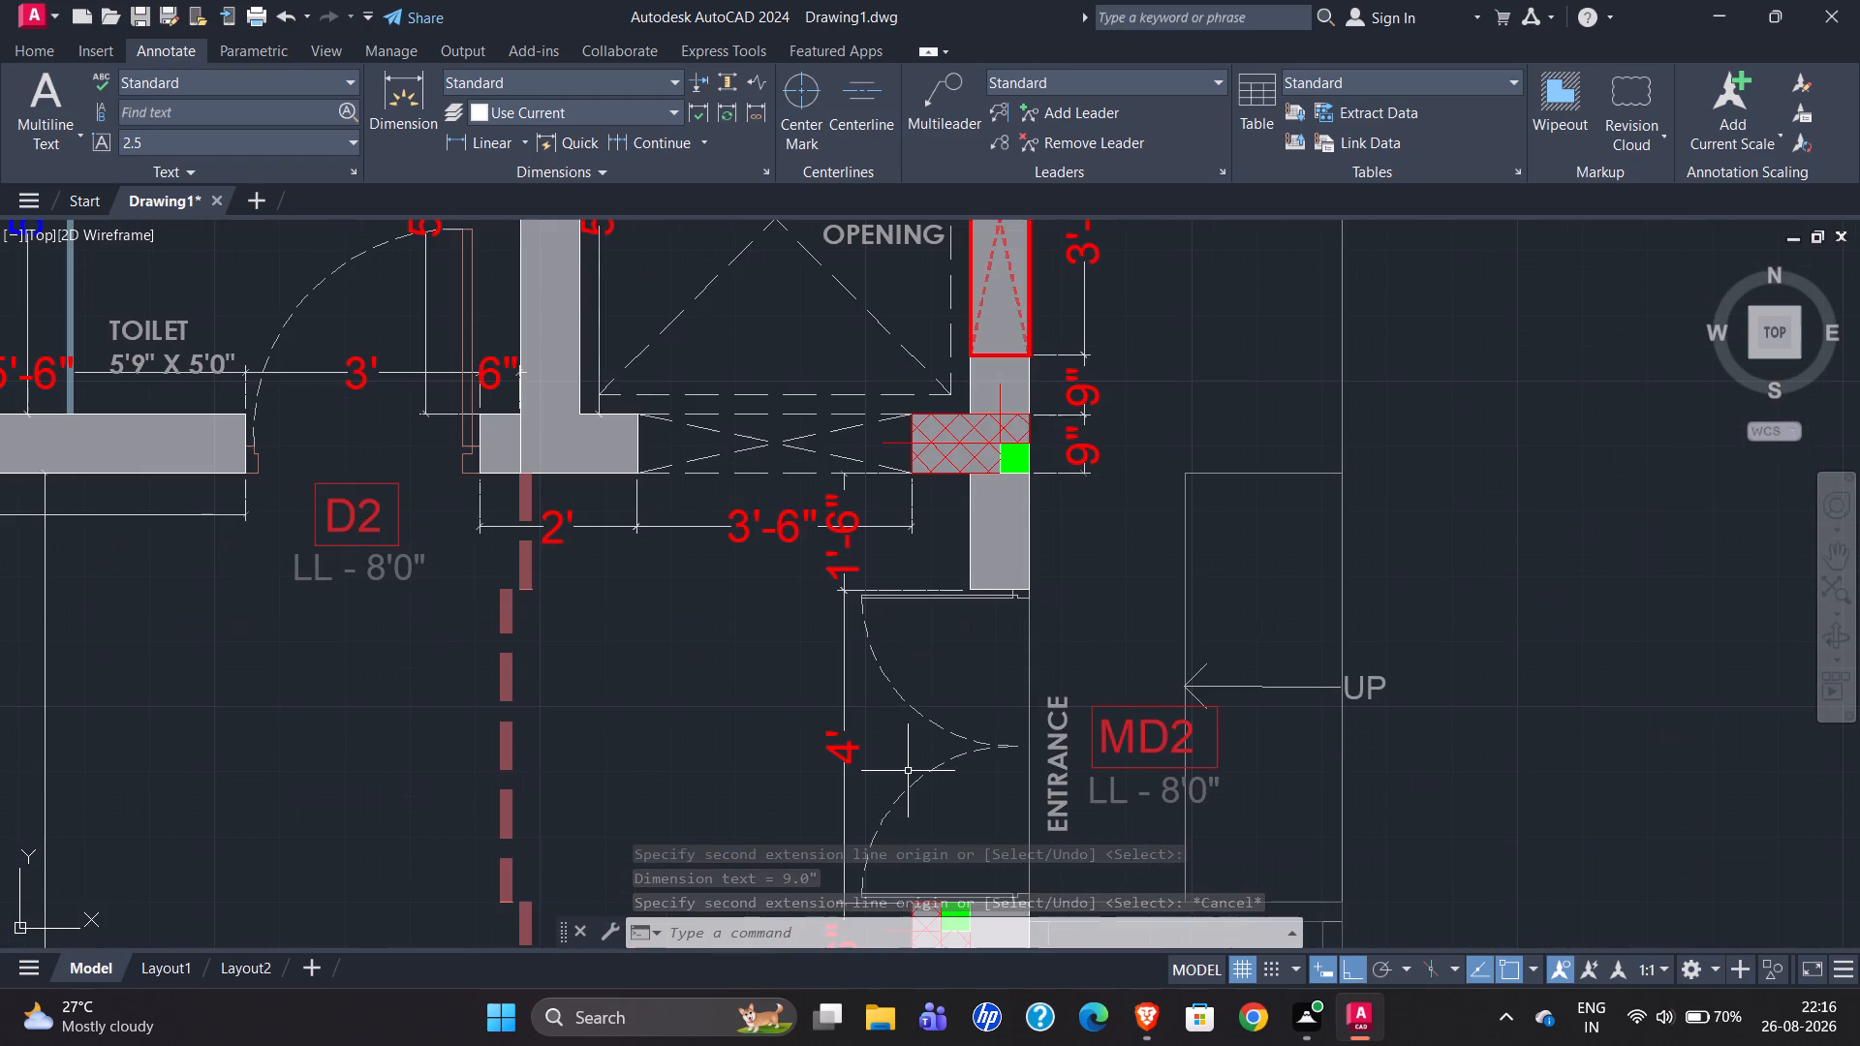
scroll(616, 549, down, 1)
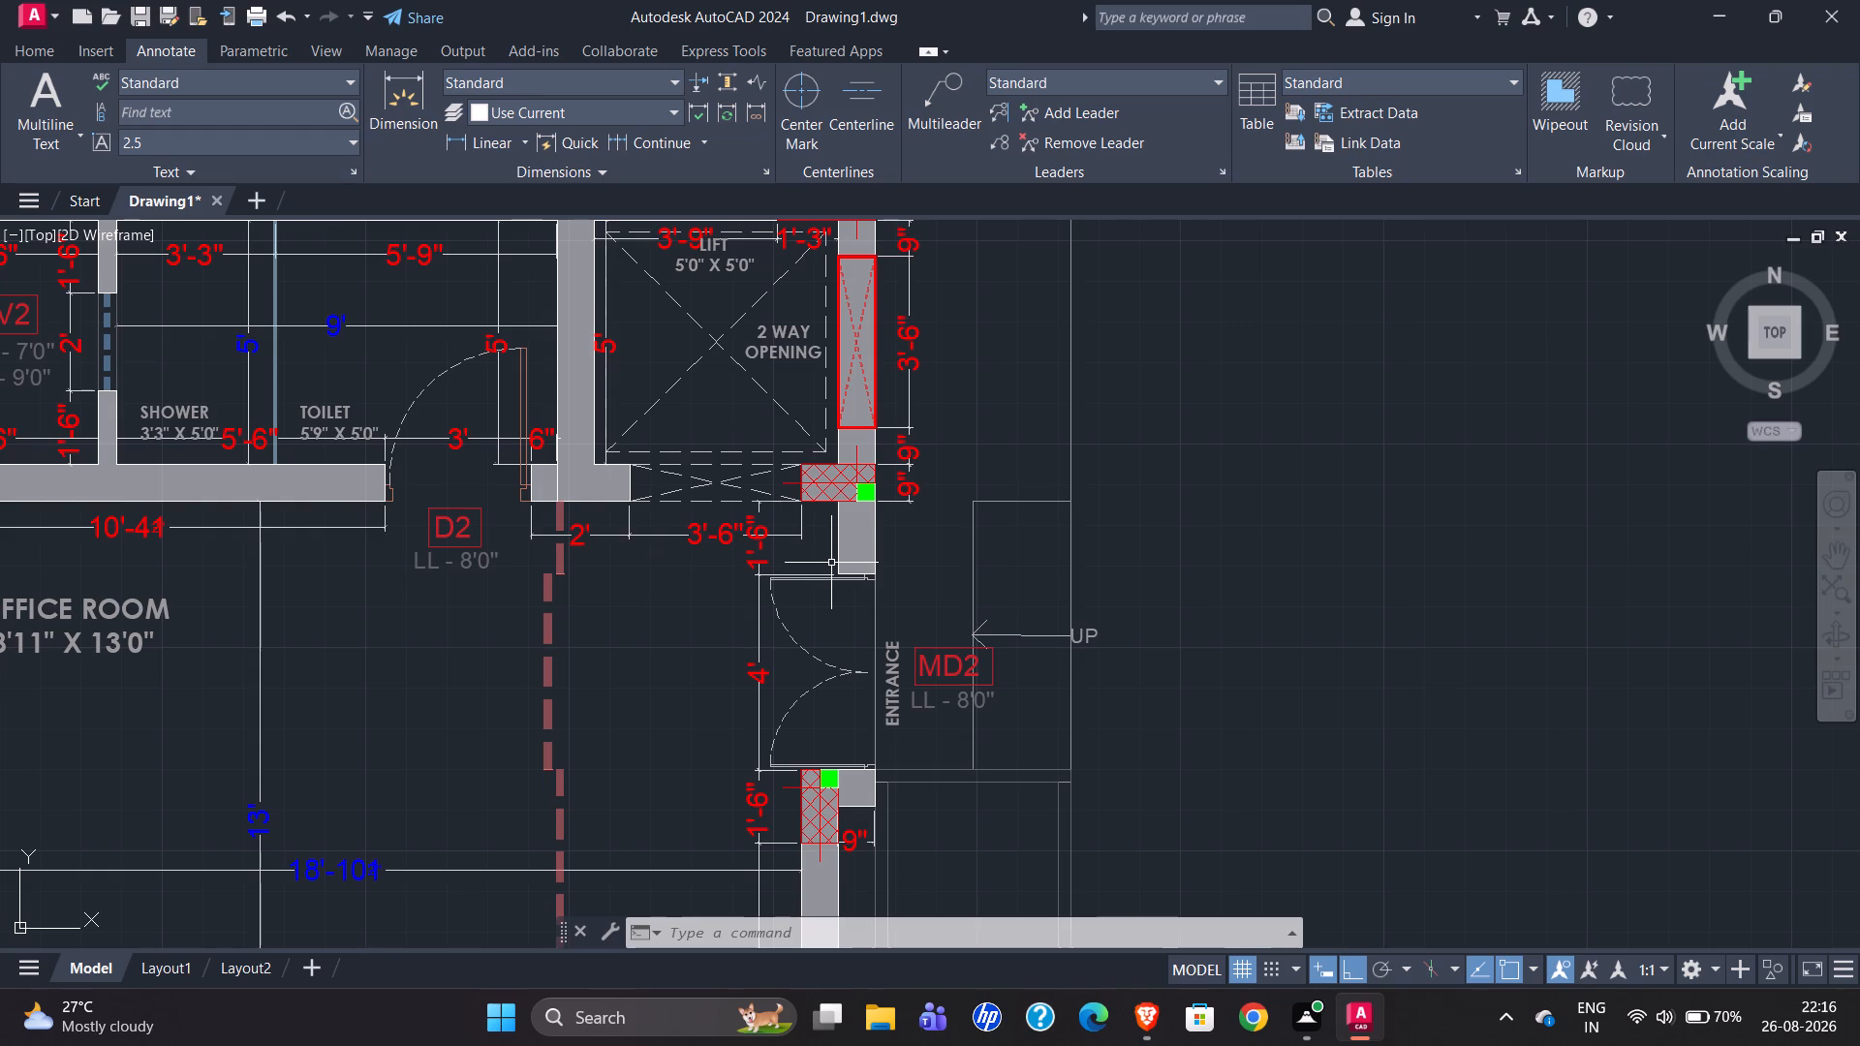
scroll(821, 530, up, 2)
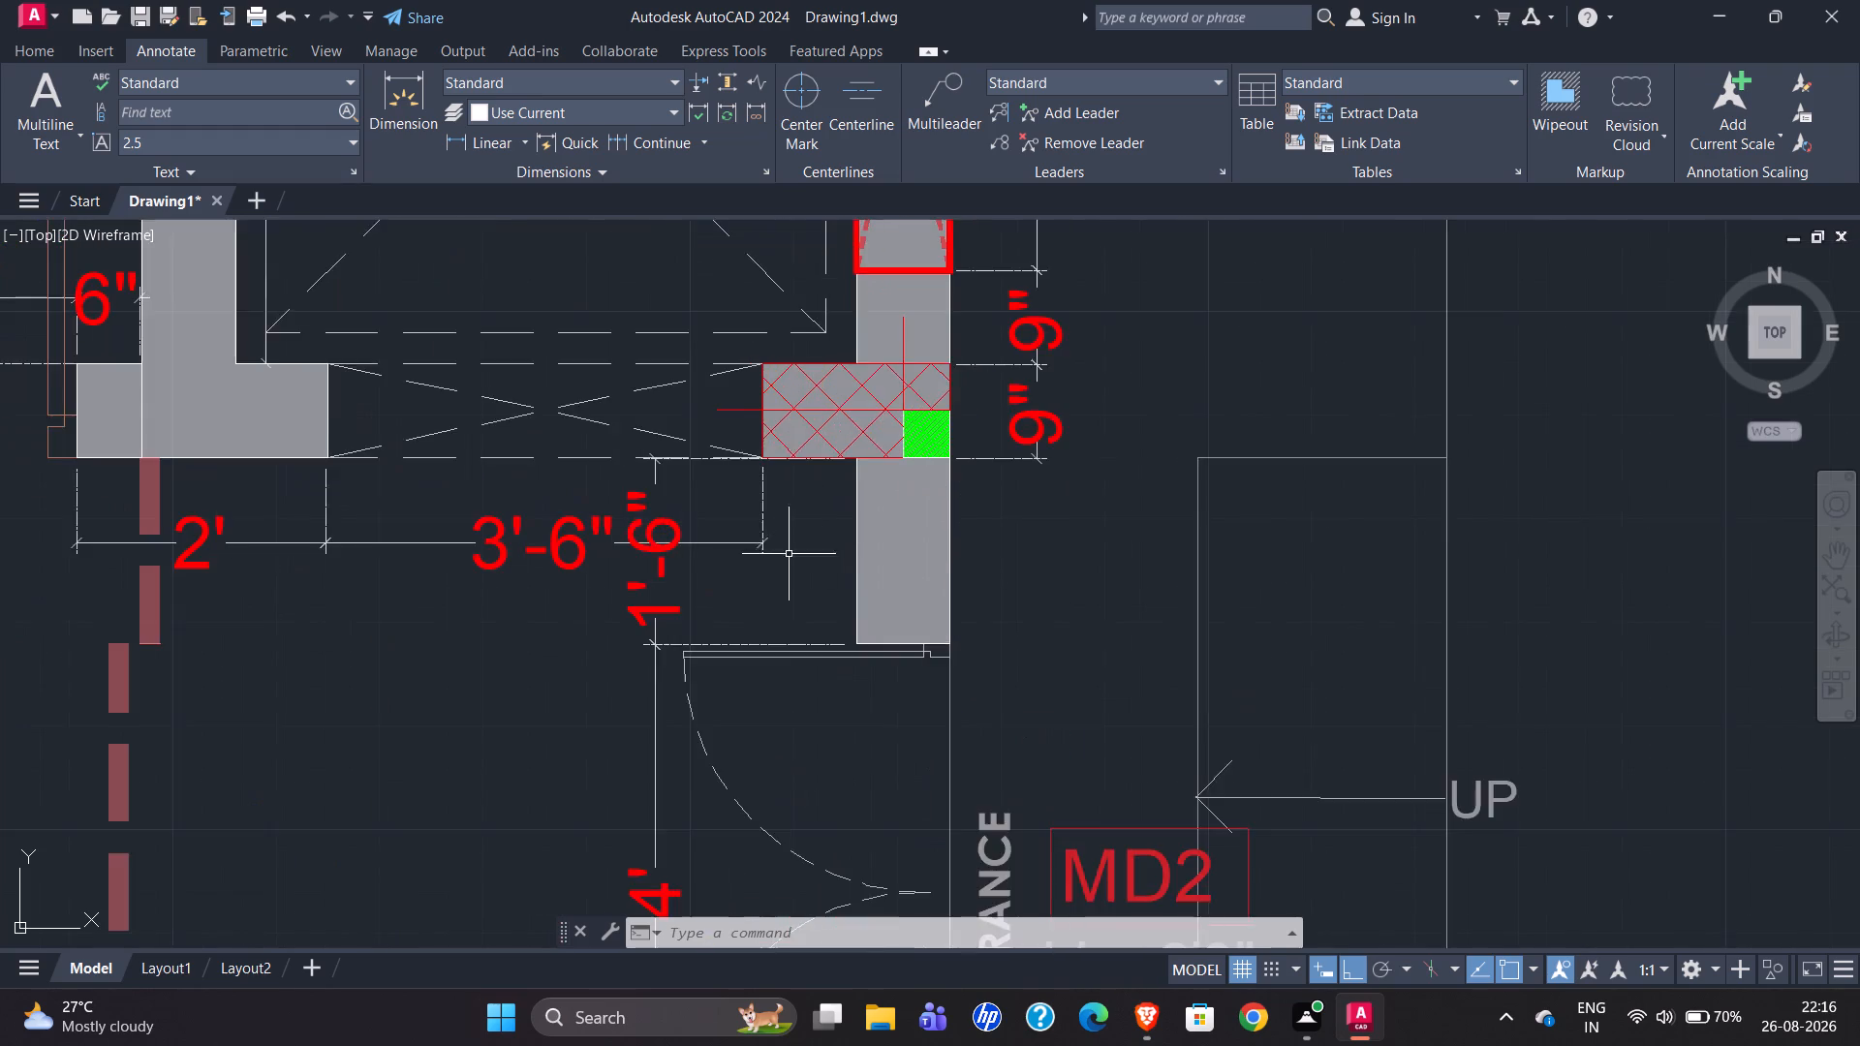
scroll(745, 577, down, 1)
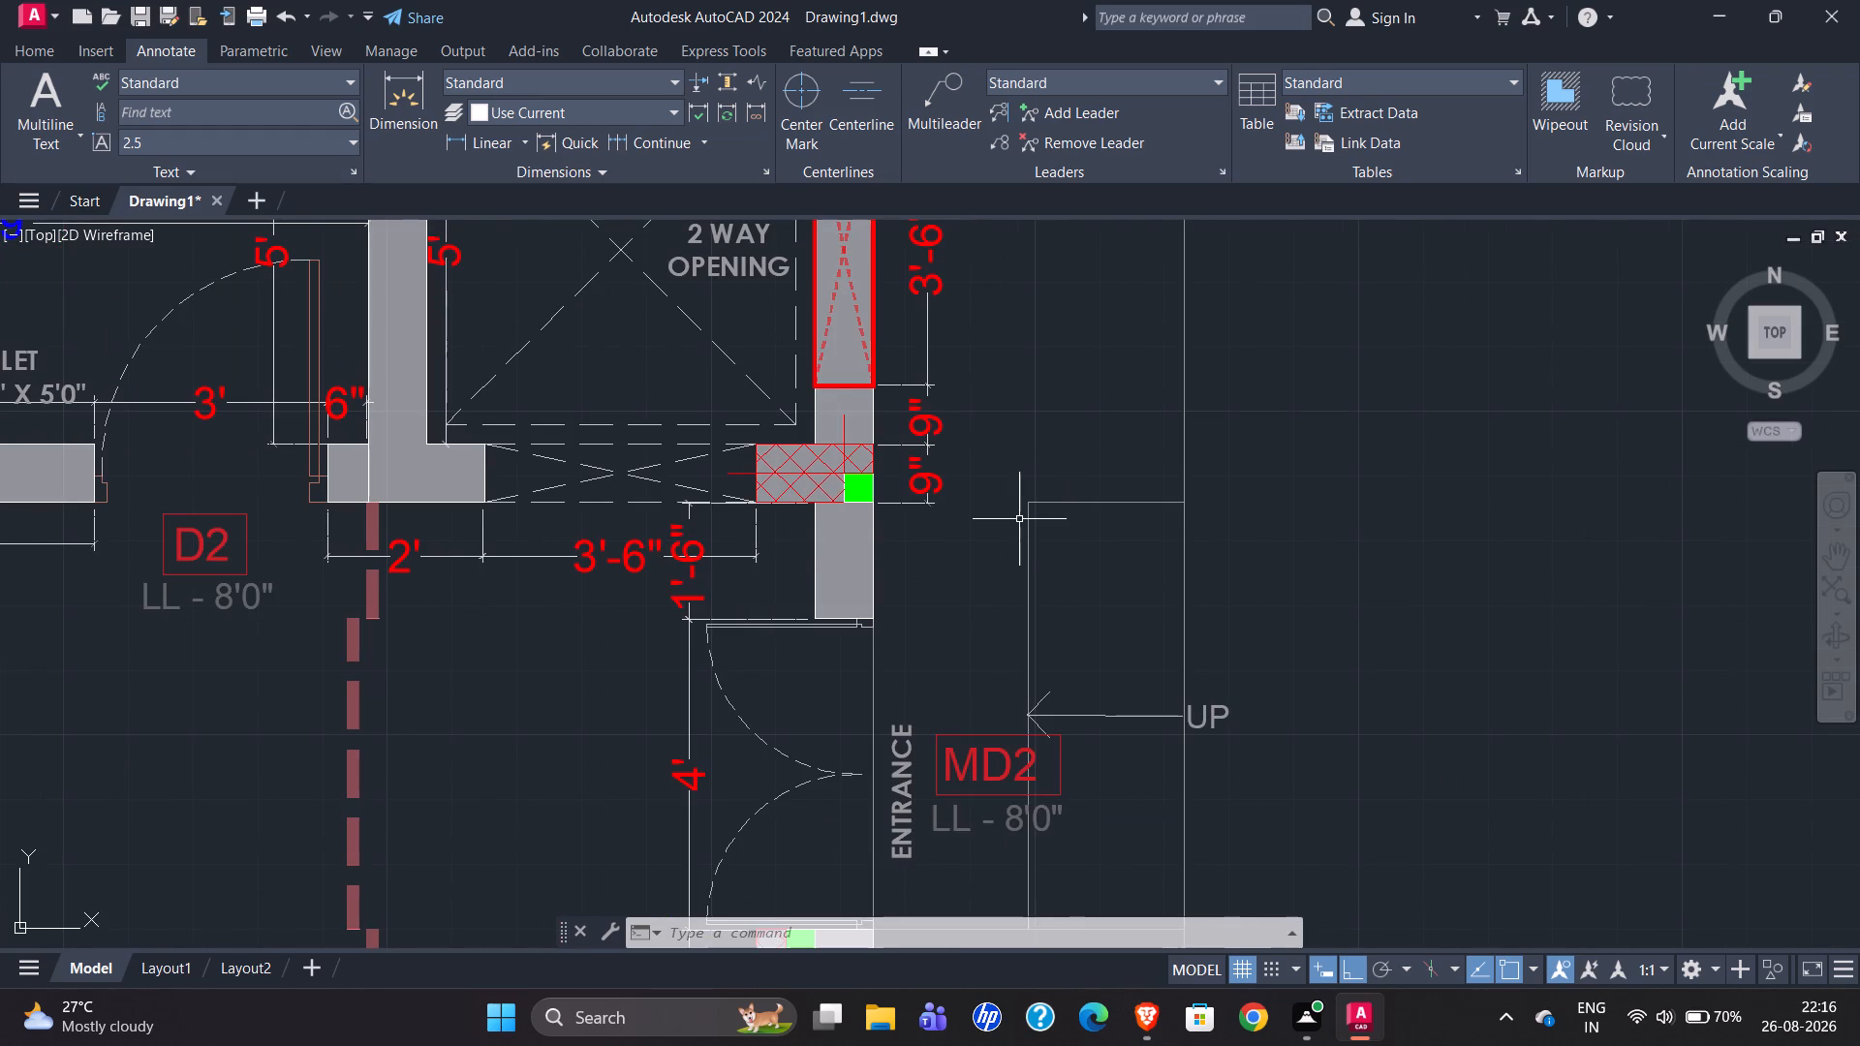
scroll(866, 538, down, 1)
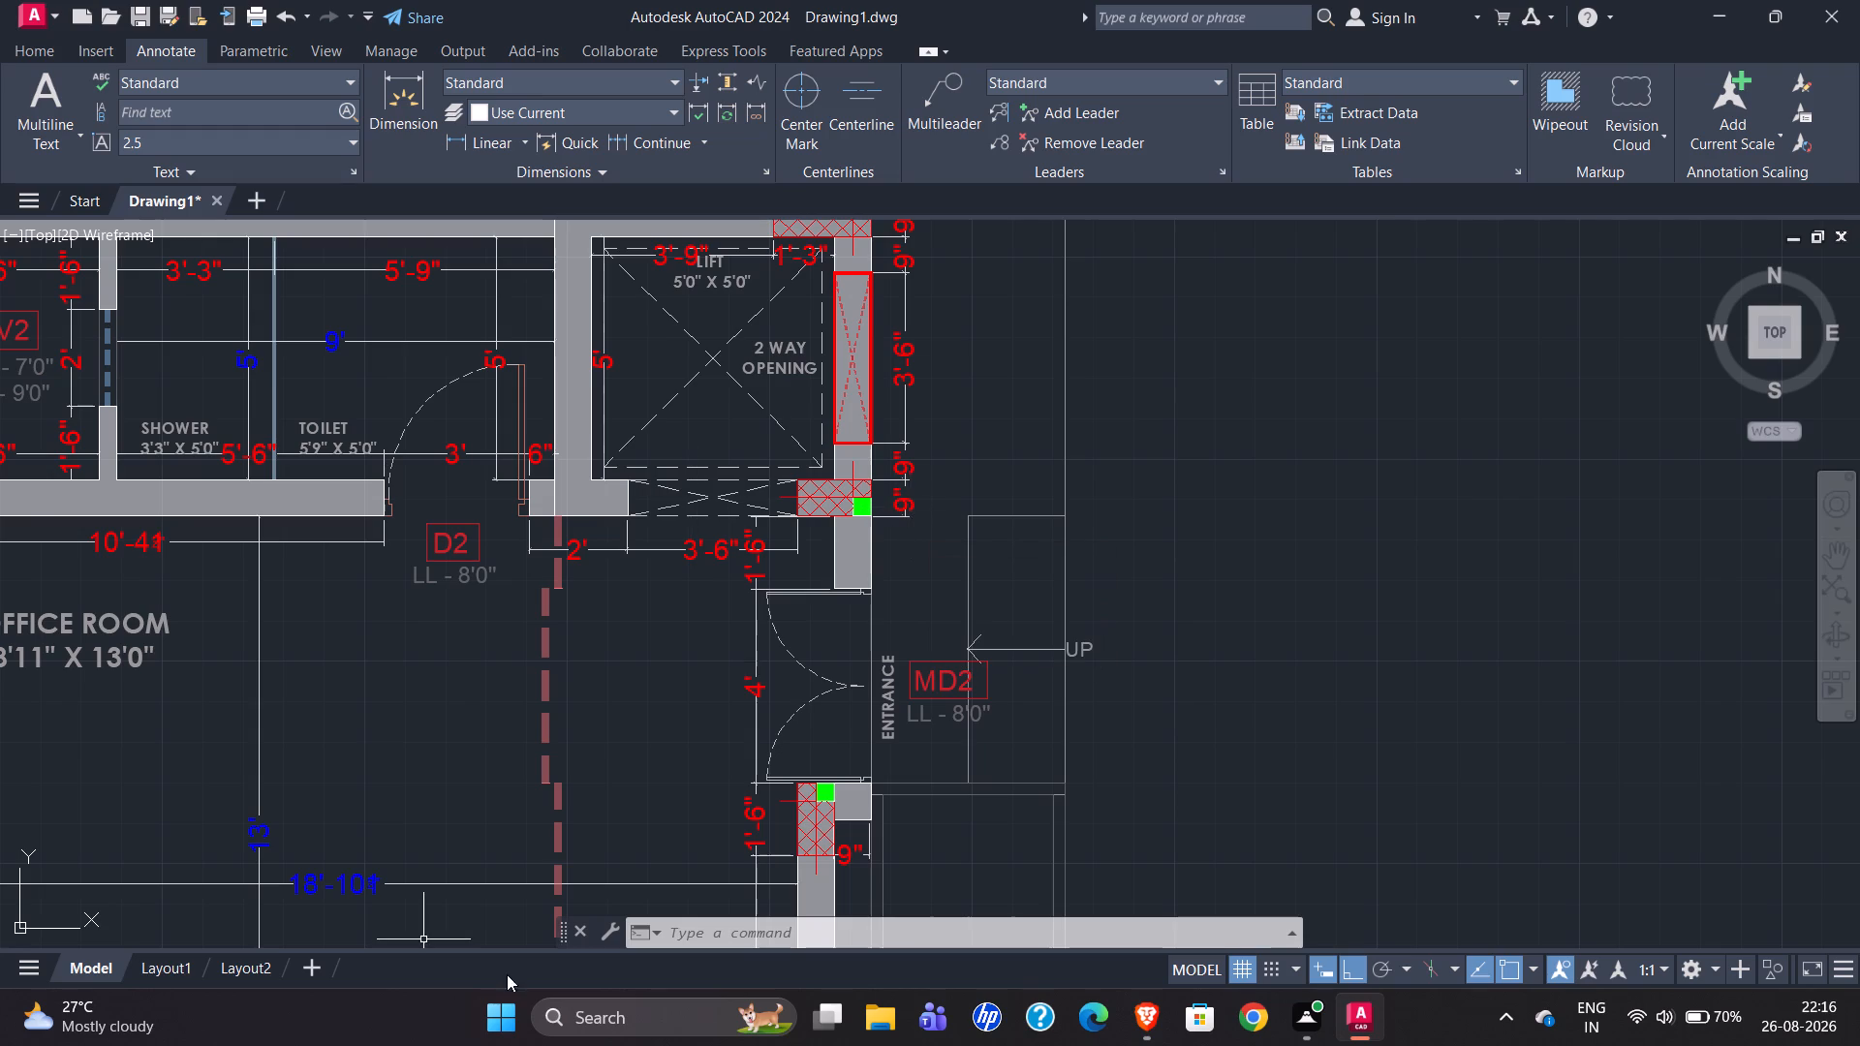
Delete the 9" dimension below the northeast column at the end of the redrawn upper wall's chain.
scroll(249, 739, down, 3)
scroll(131, 762, down, 1)
scroll(1170, 761, up, 1)
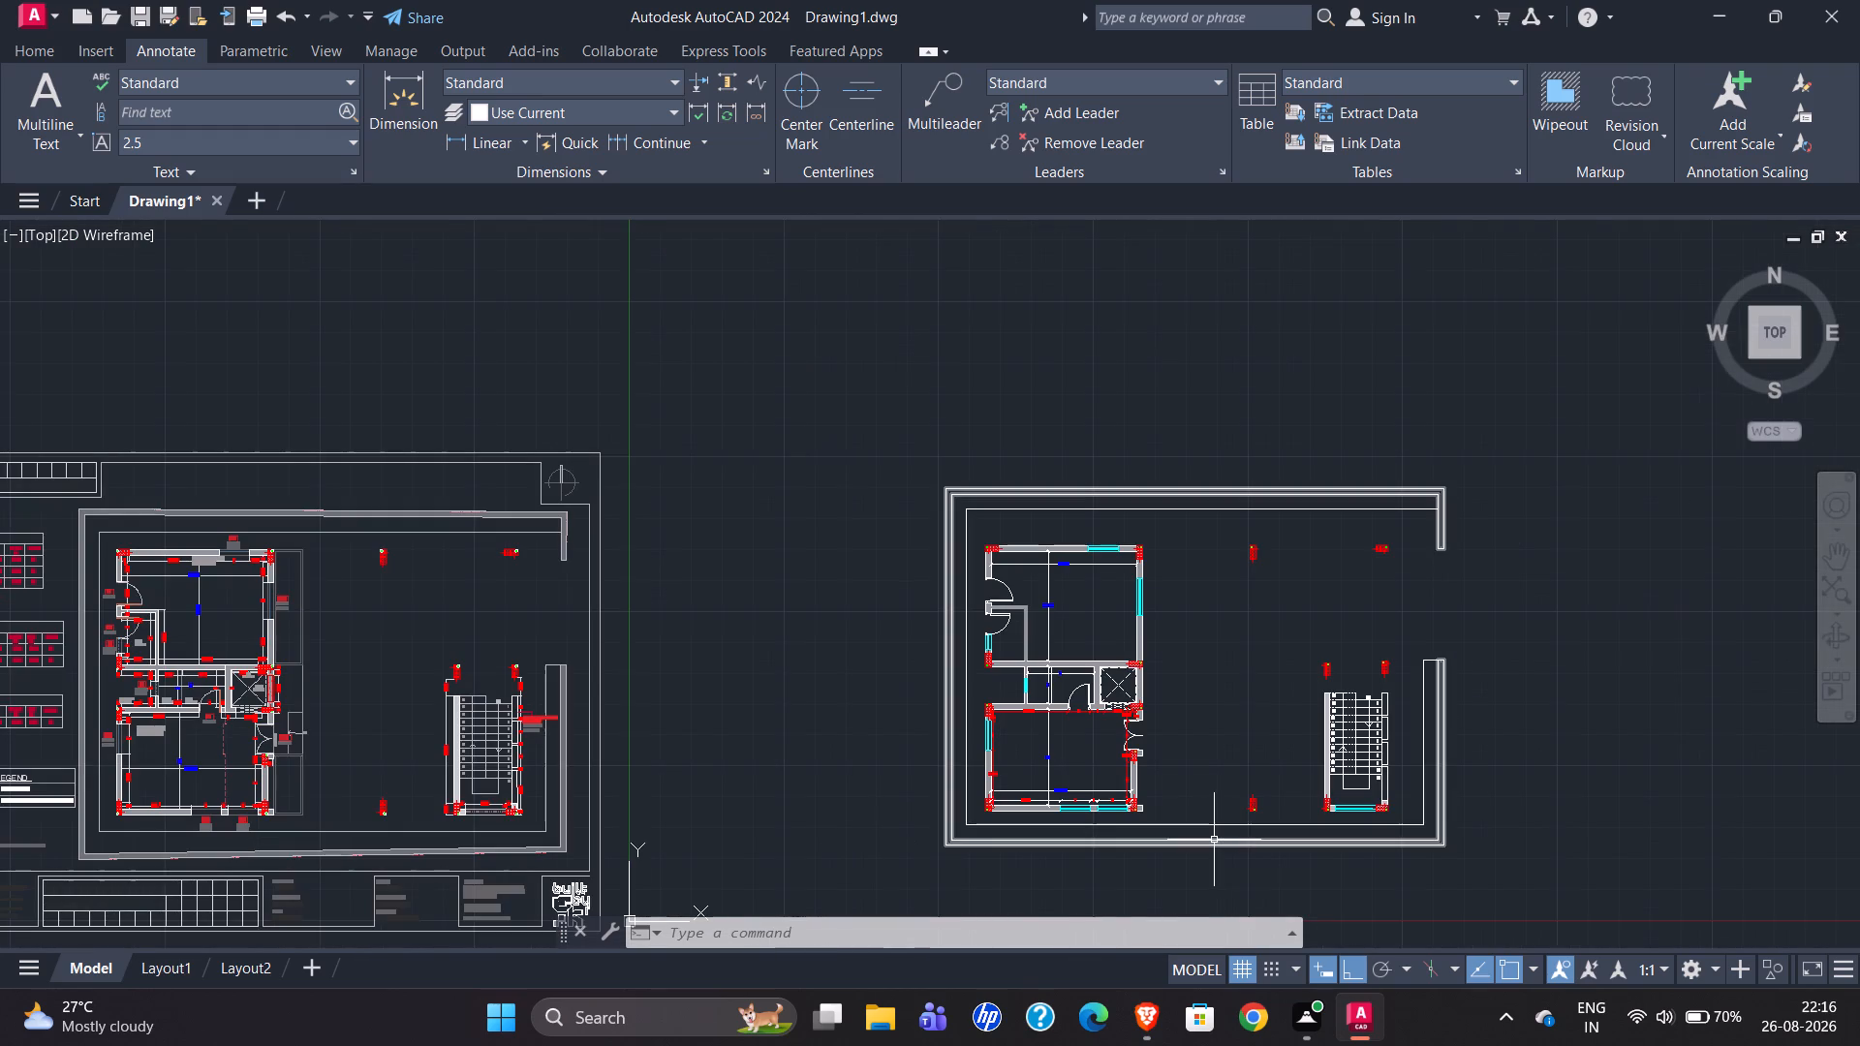
scroll(1214, 840, up, 4)
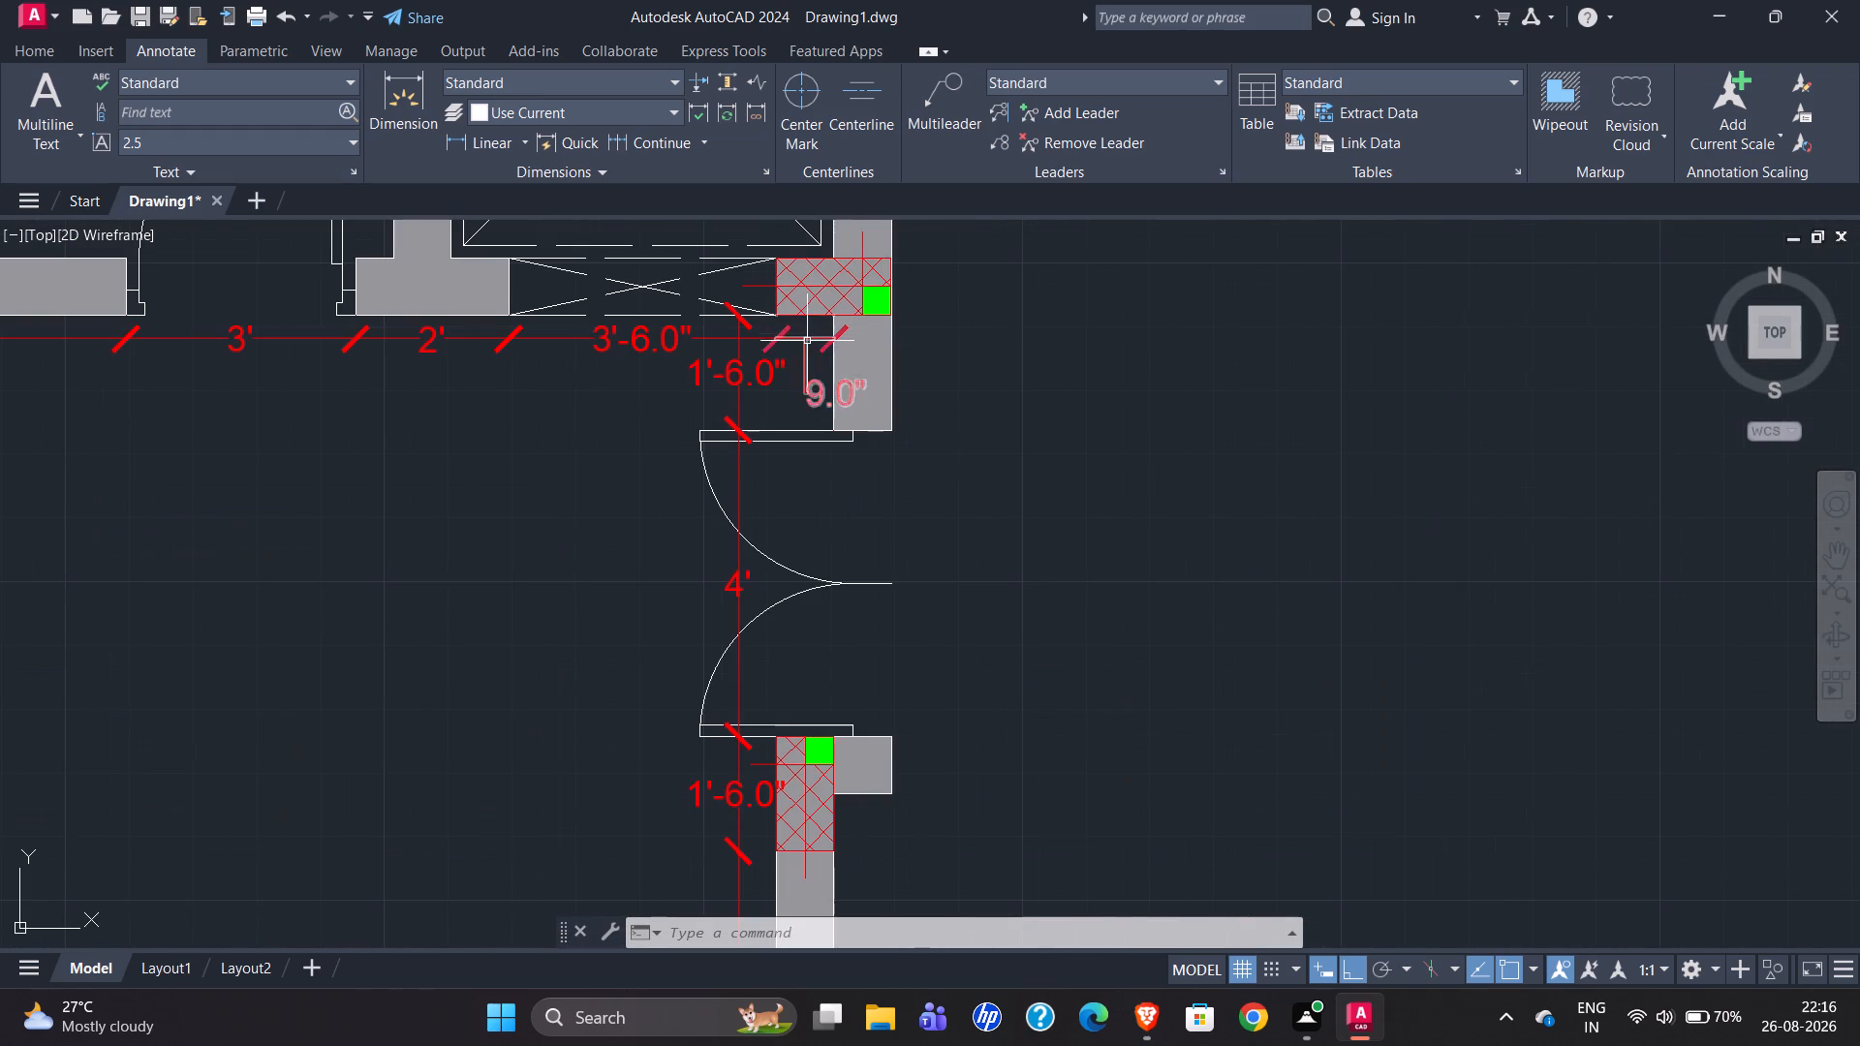
click(807, 341)
key(Delete)
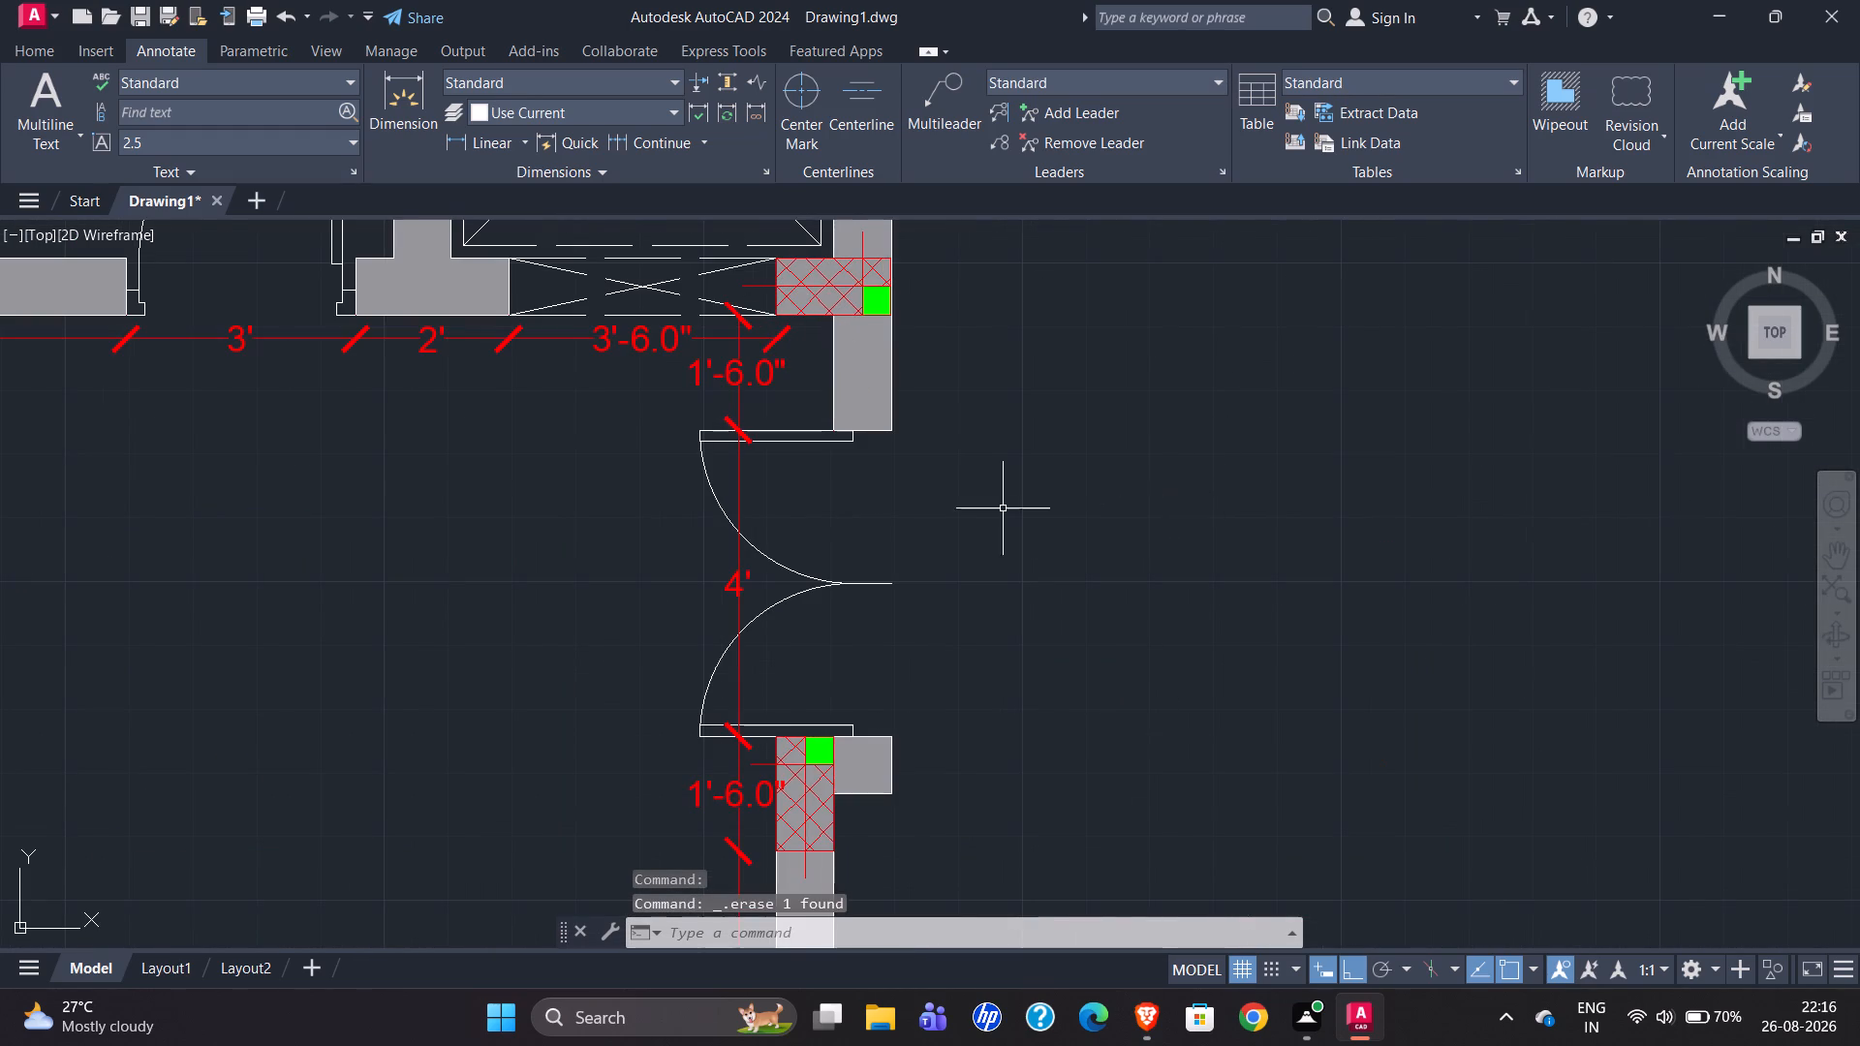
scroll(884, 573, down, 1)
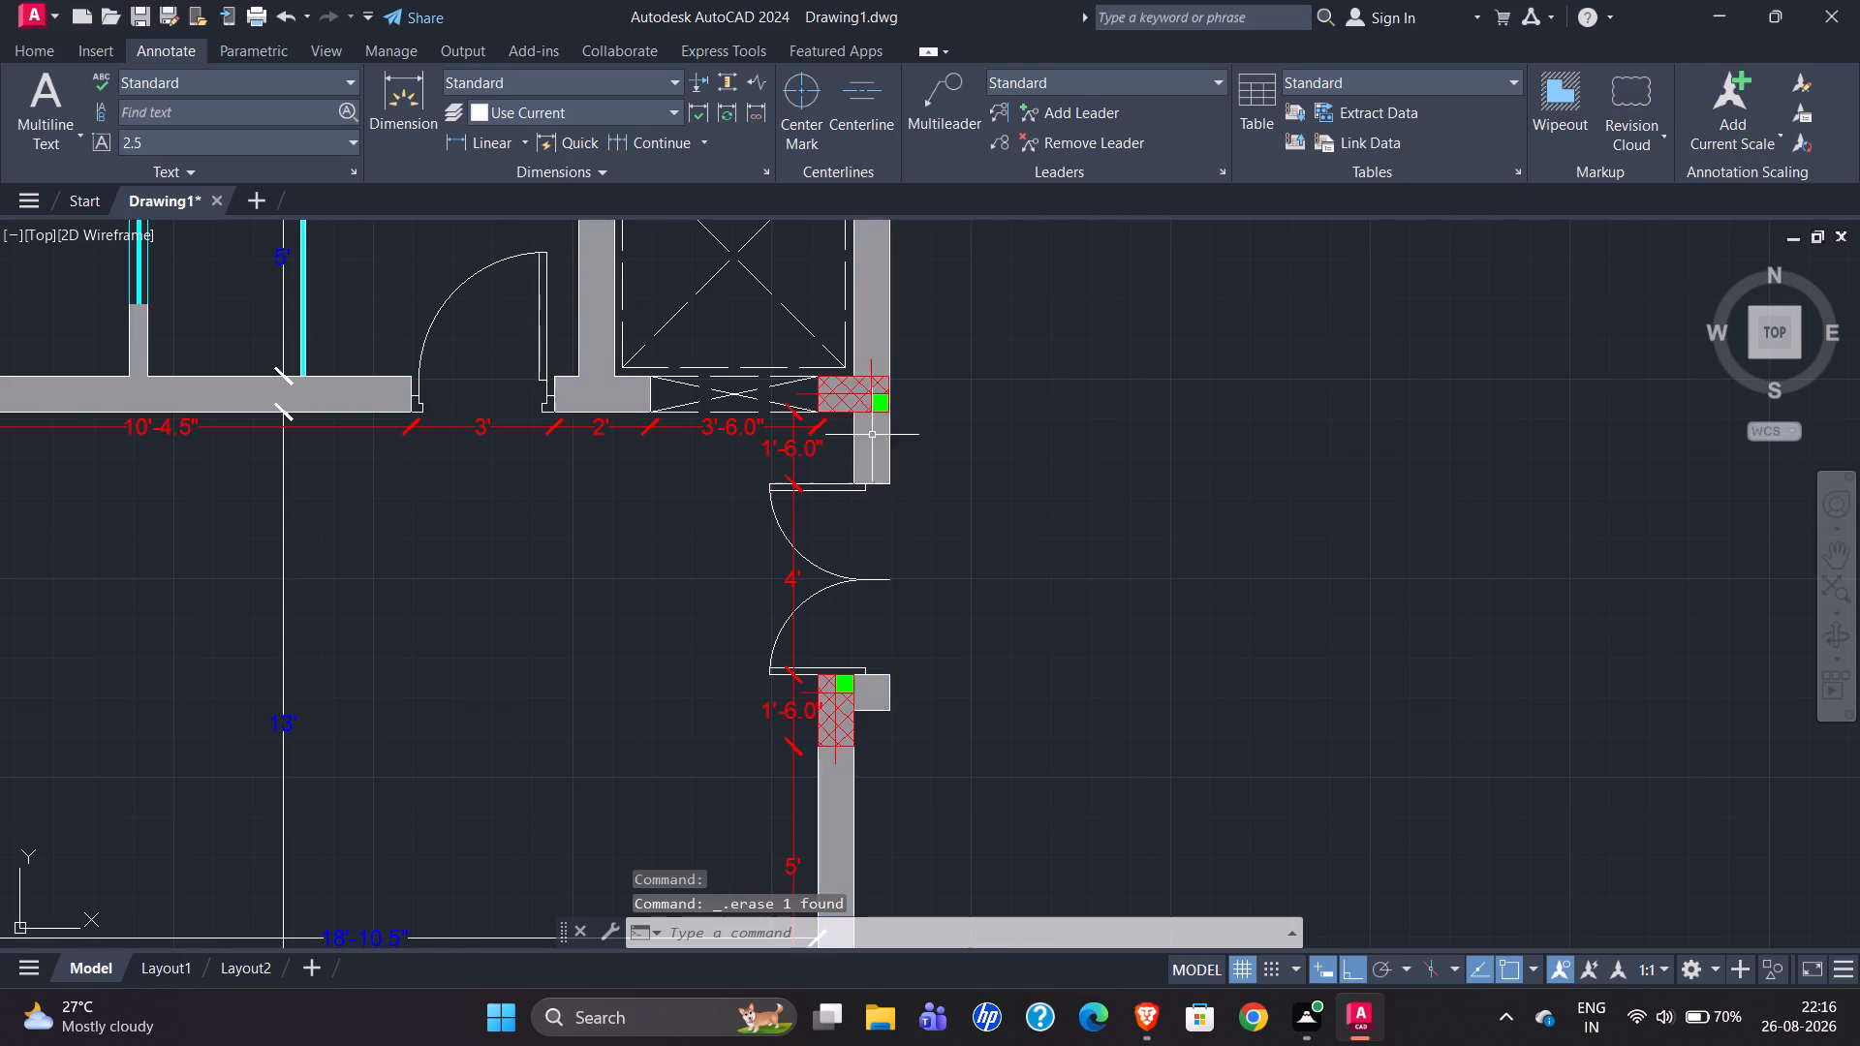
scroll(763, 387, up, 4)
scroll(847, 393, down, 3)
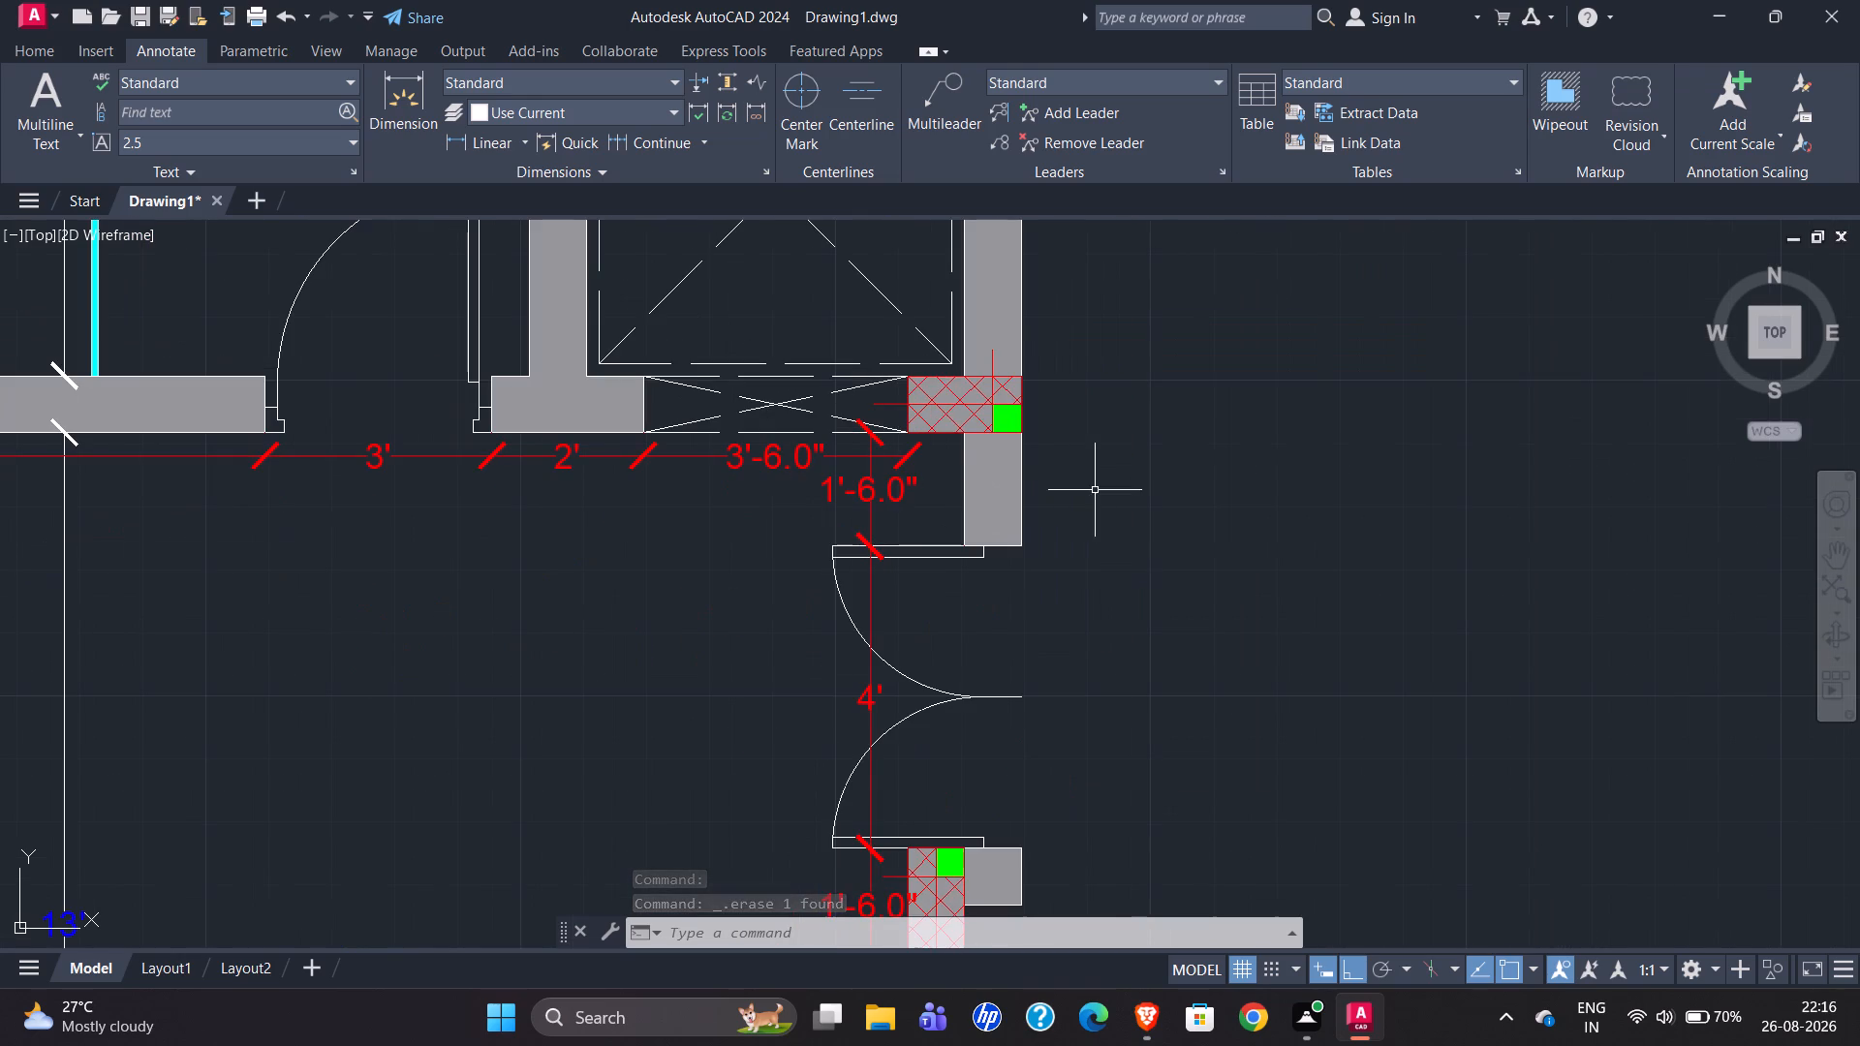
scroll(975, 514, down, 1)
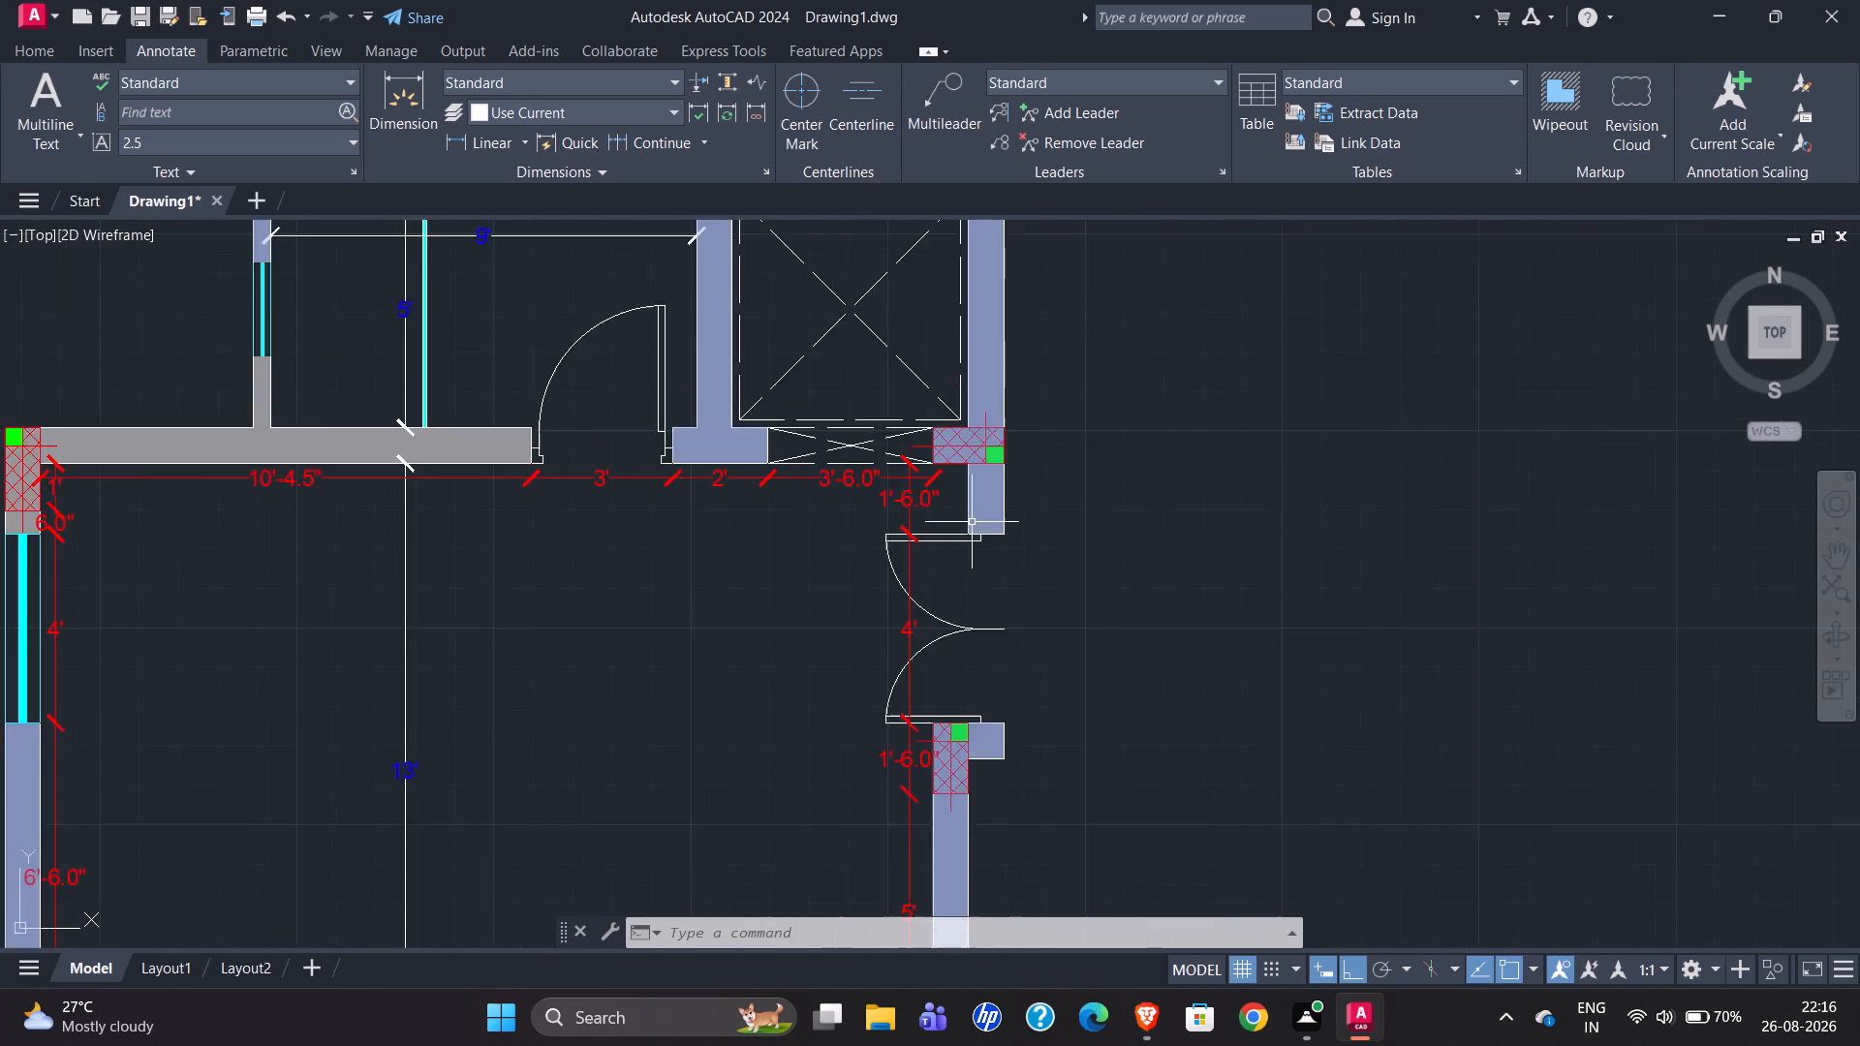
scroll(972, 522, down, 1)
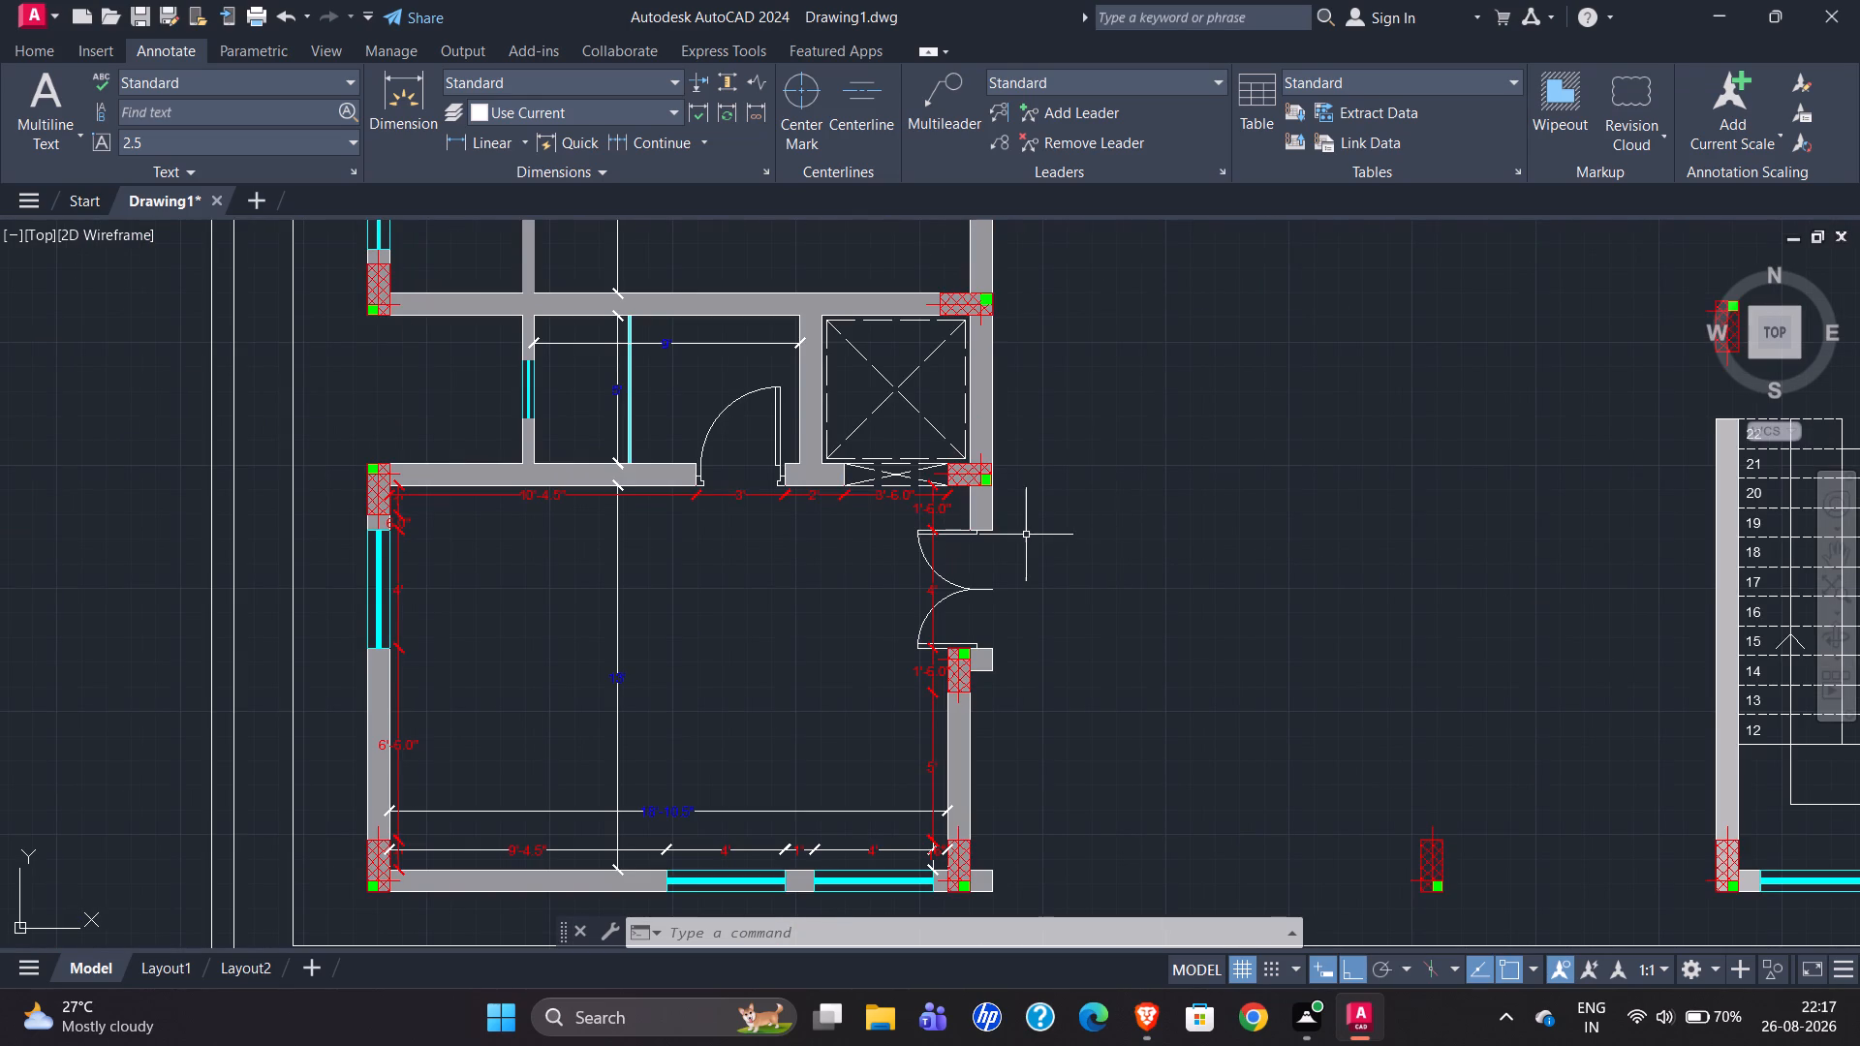
Examine the reference plan's outlines outside the east wall, around the MD2 entrance and the servant room's KW2 window.
scroll(1106, 534, down, 3)
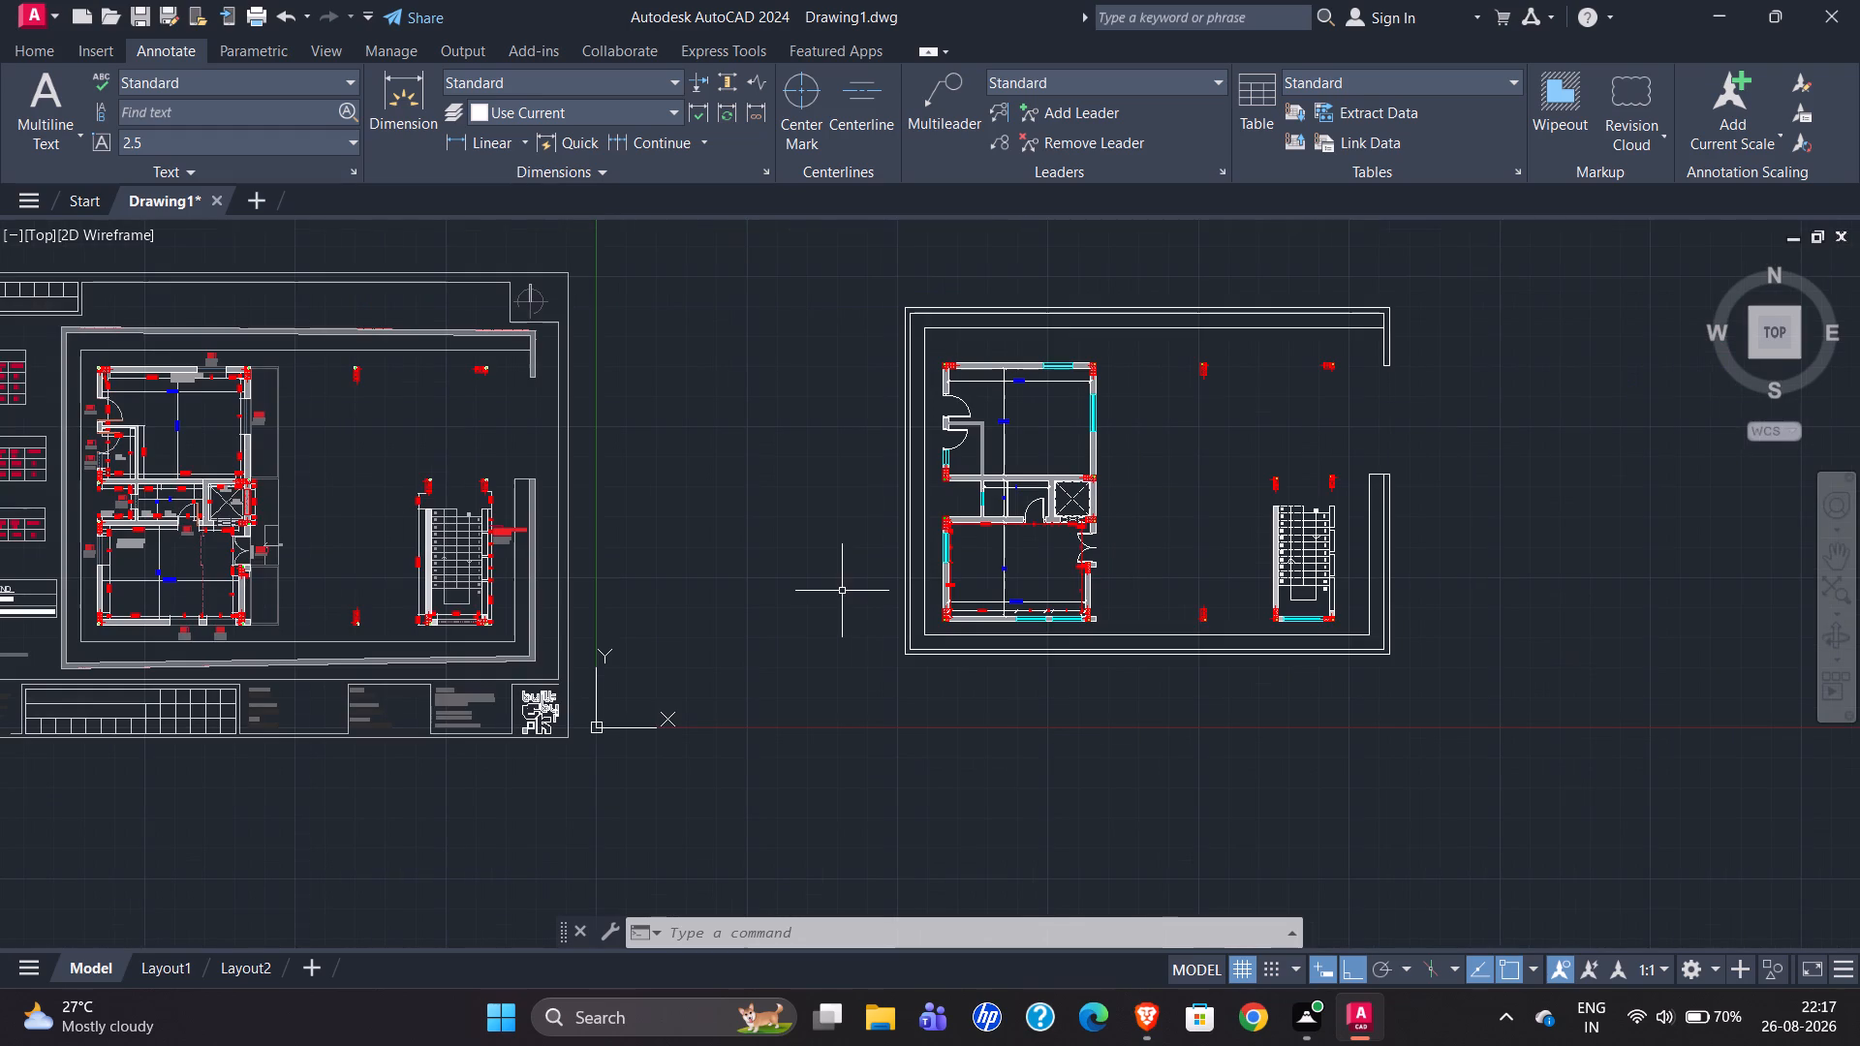
scroll(68, 573, up, 3)
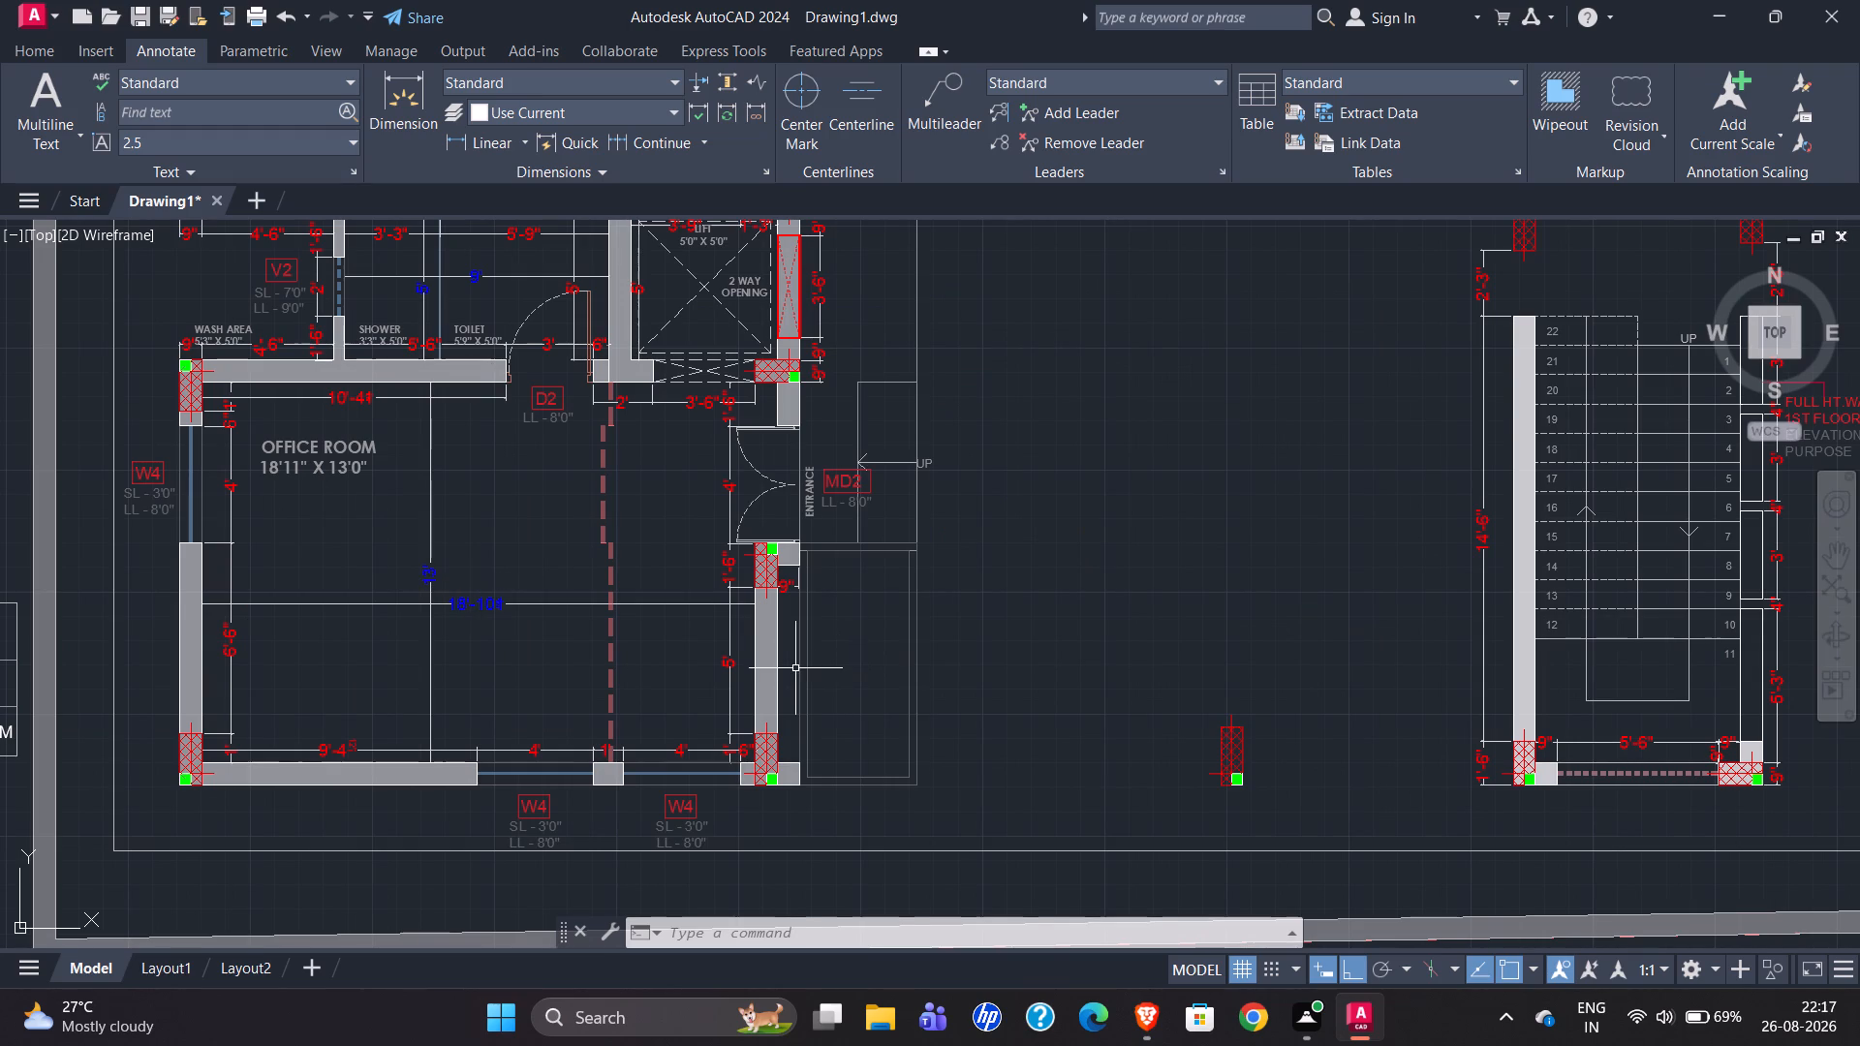
scroll(798, 663, up, 1)
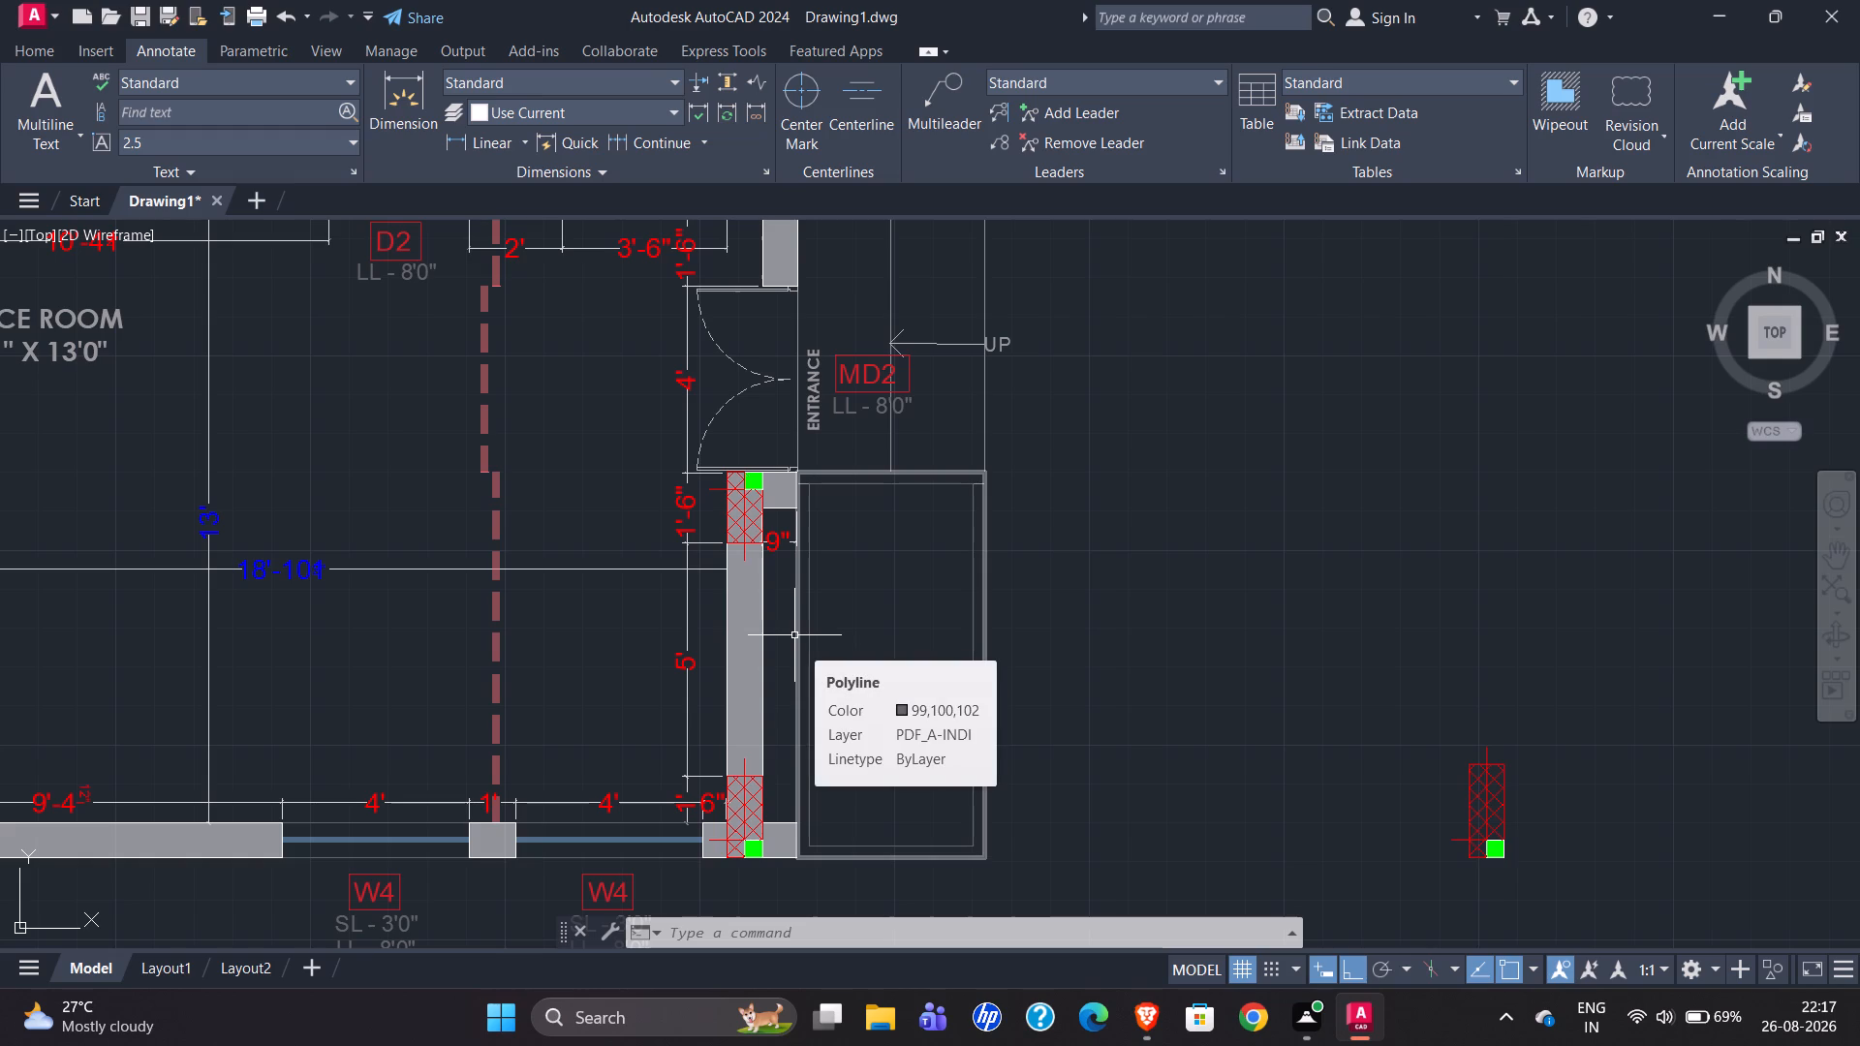
scroll(785, 674, down, 3)
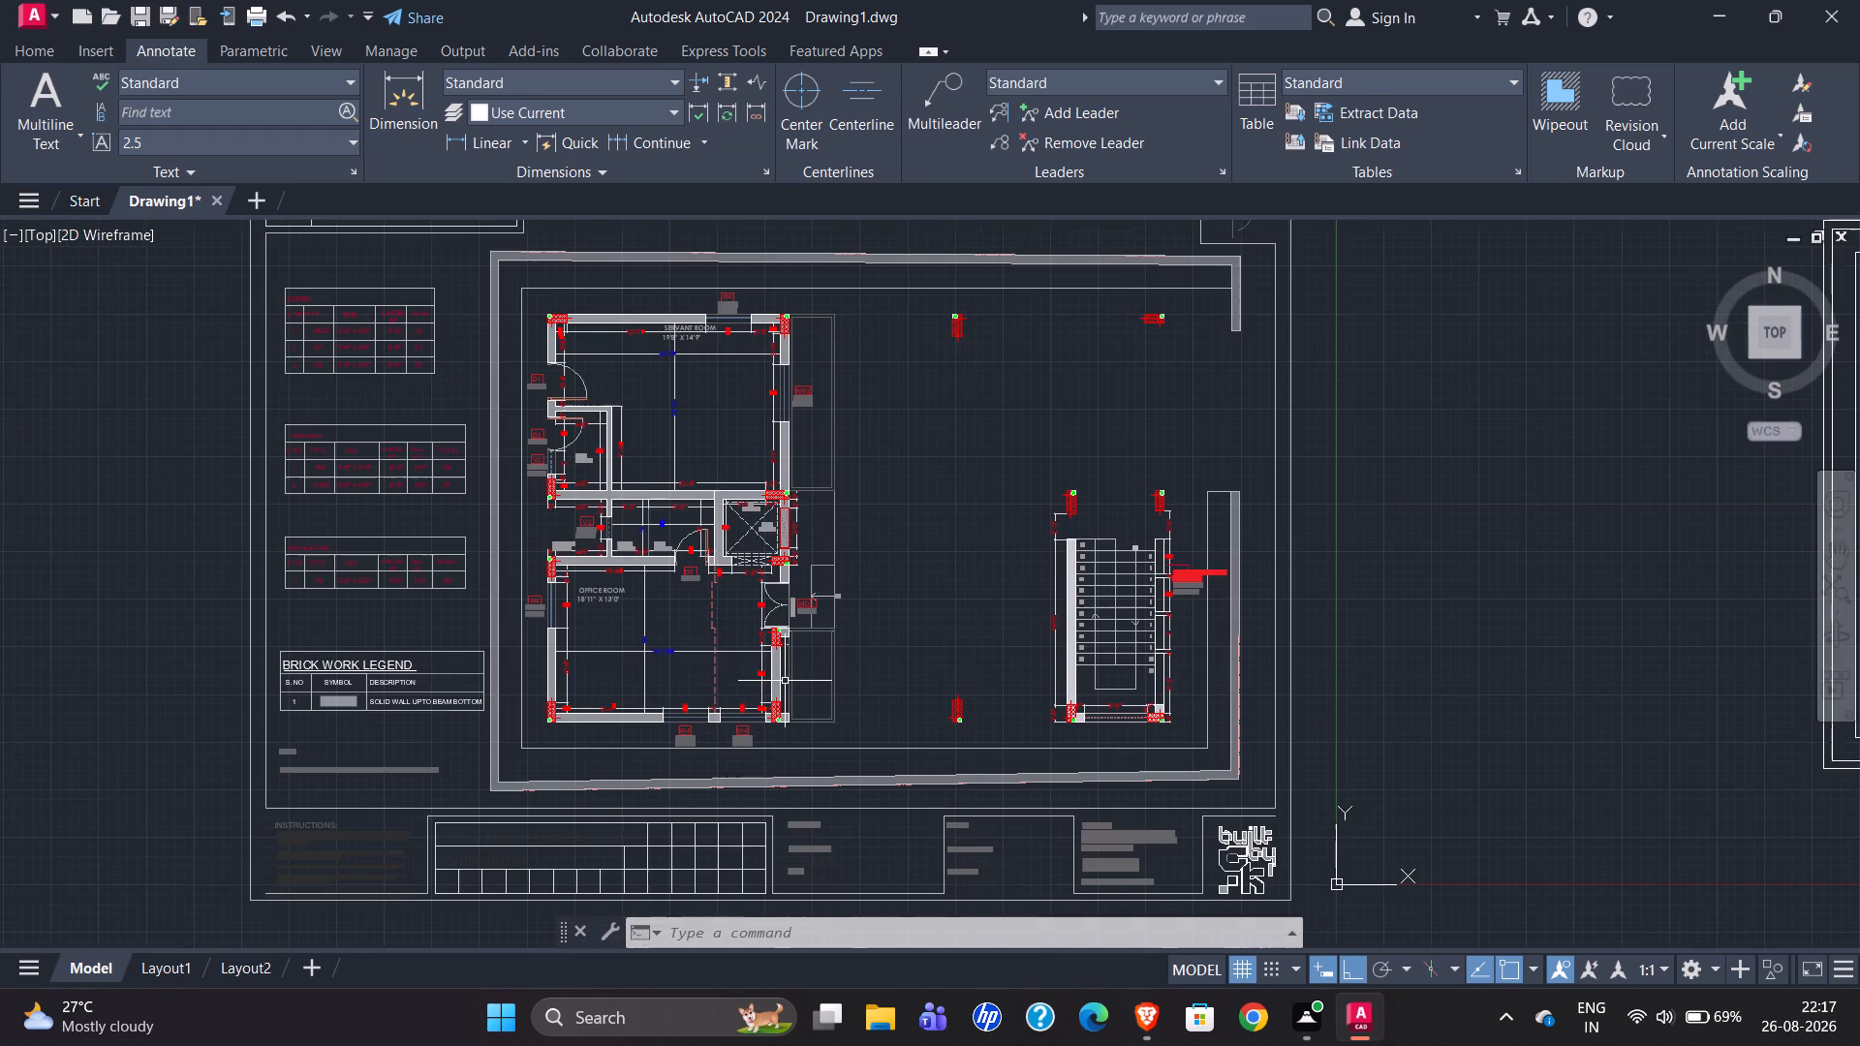
scroll(832, 417, up, 3)
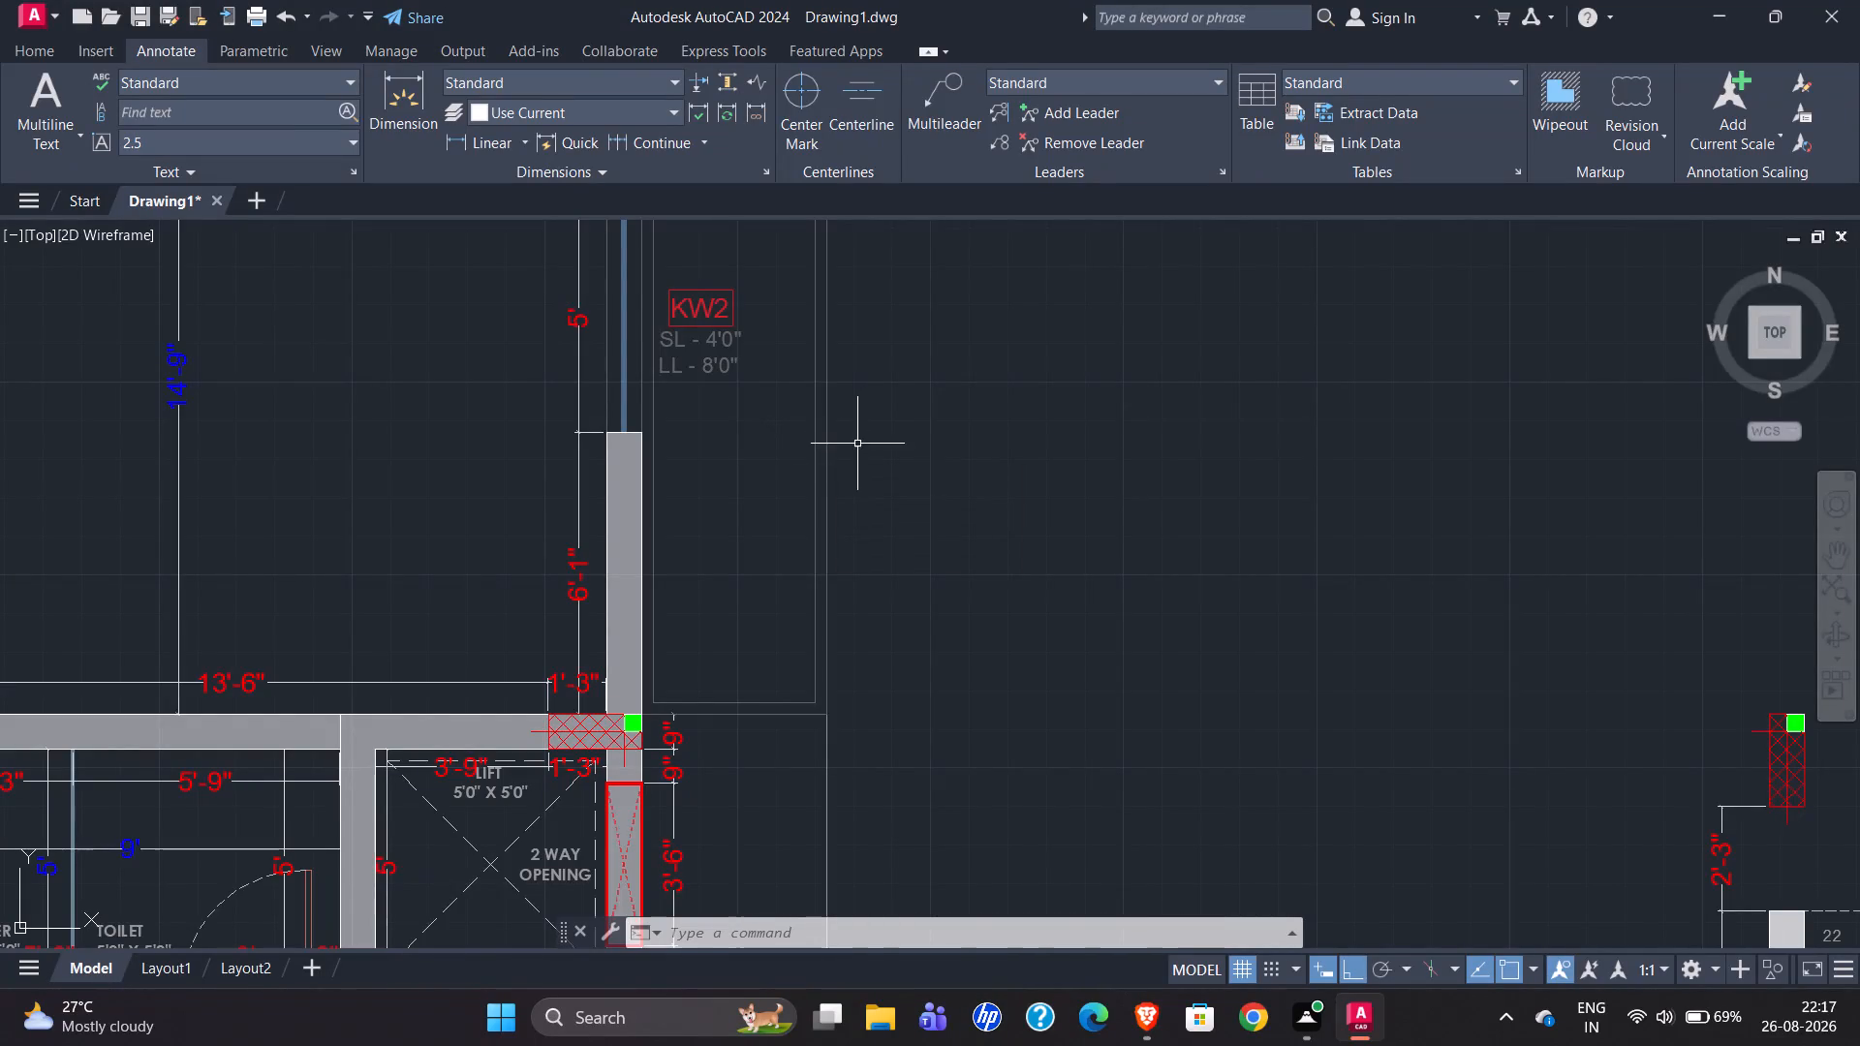
scroll(839, 469, down, 2)
scroll(746, 409, up, 4)
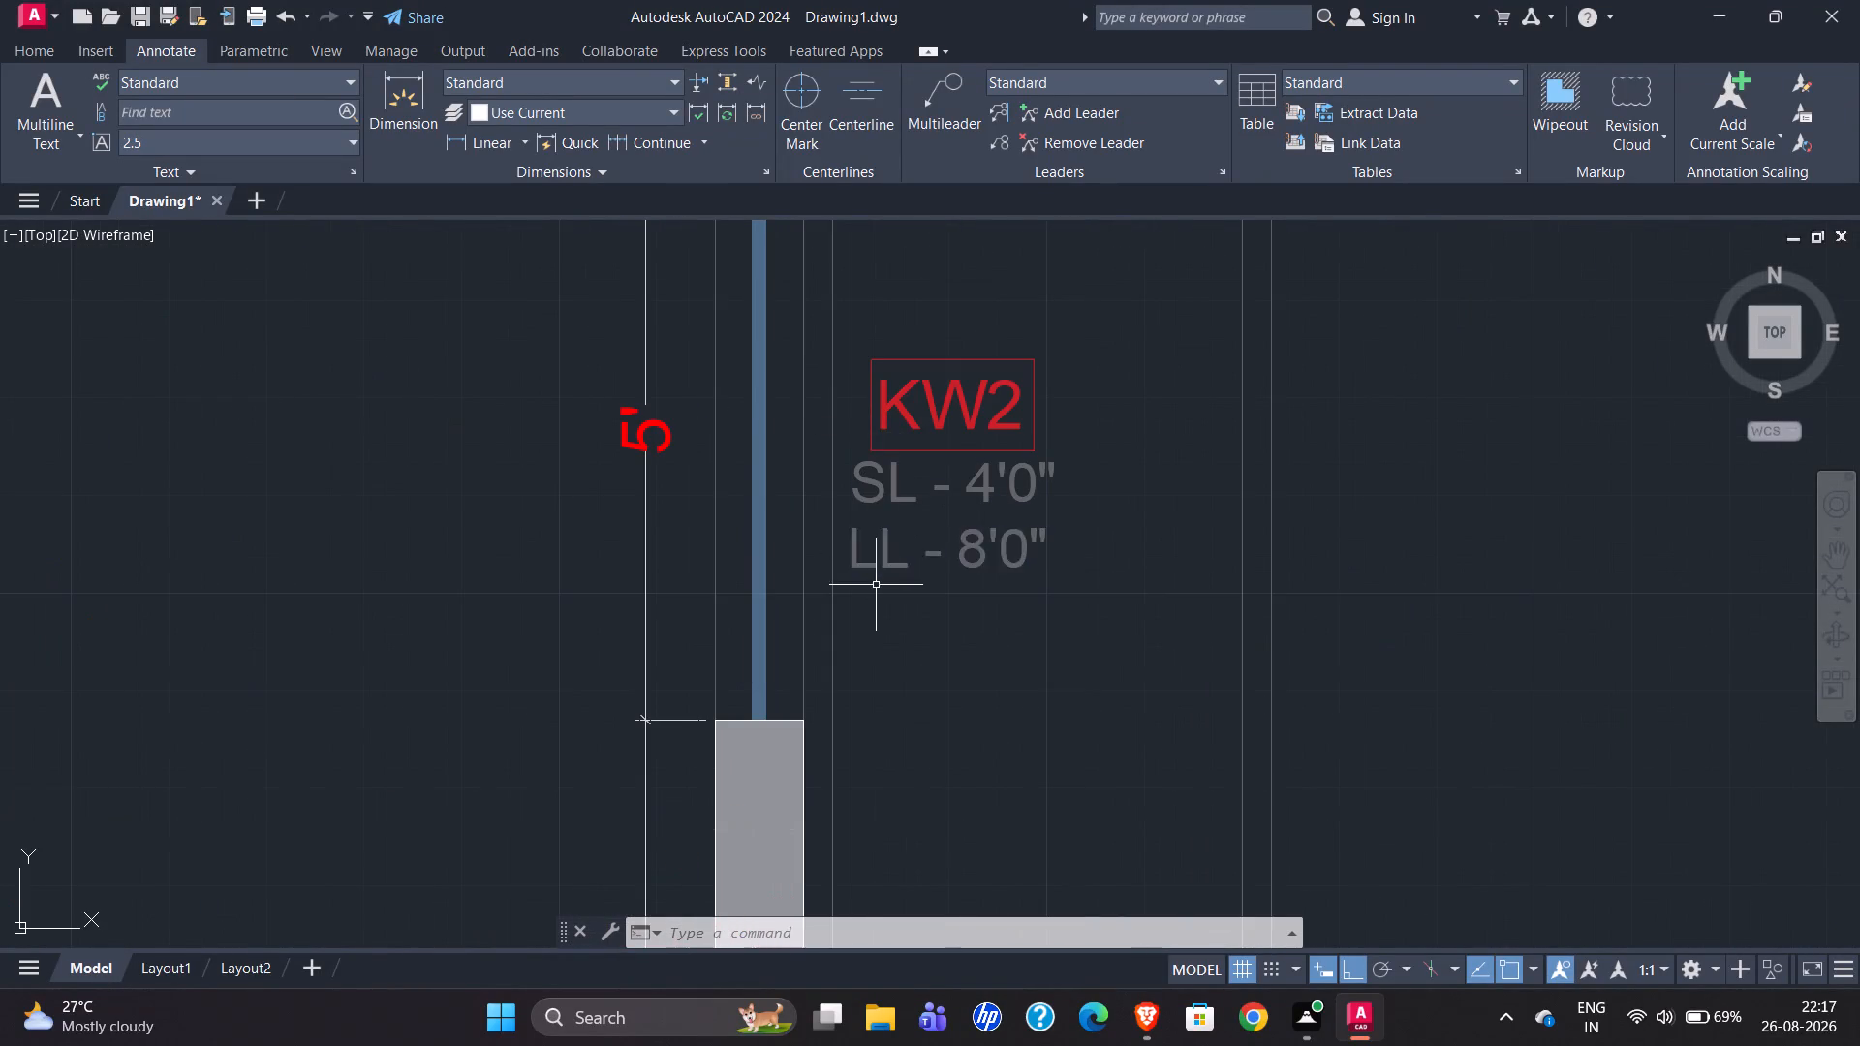
scroll(774, 609, down, 2)
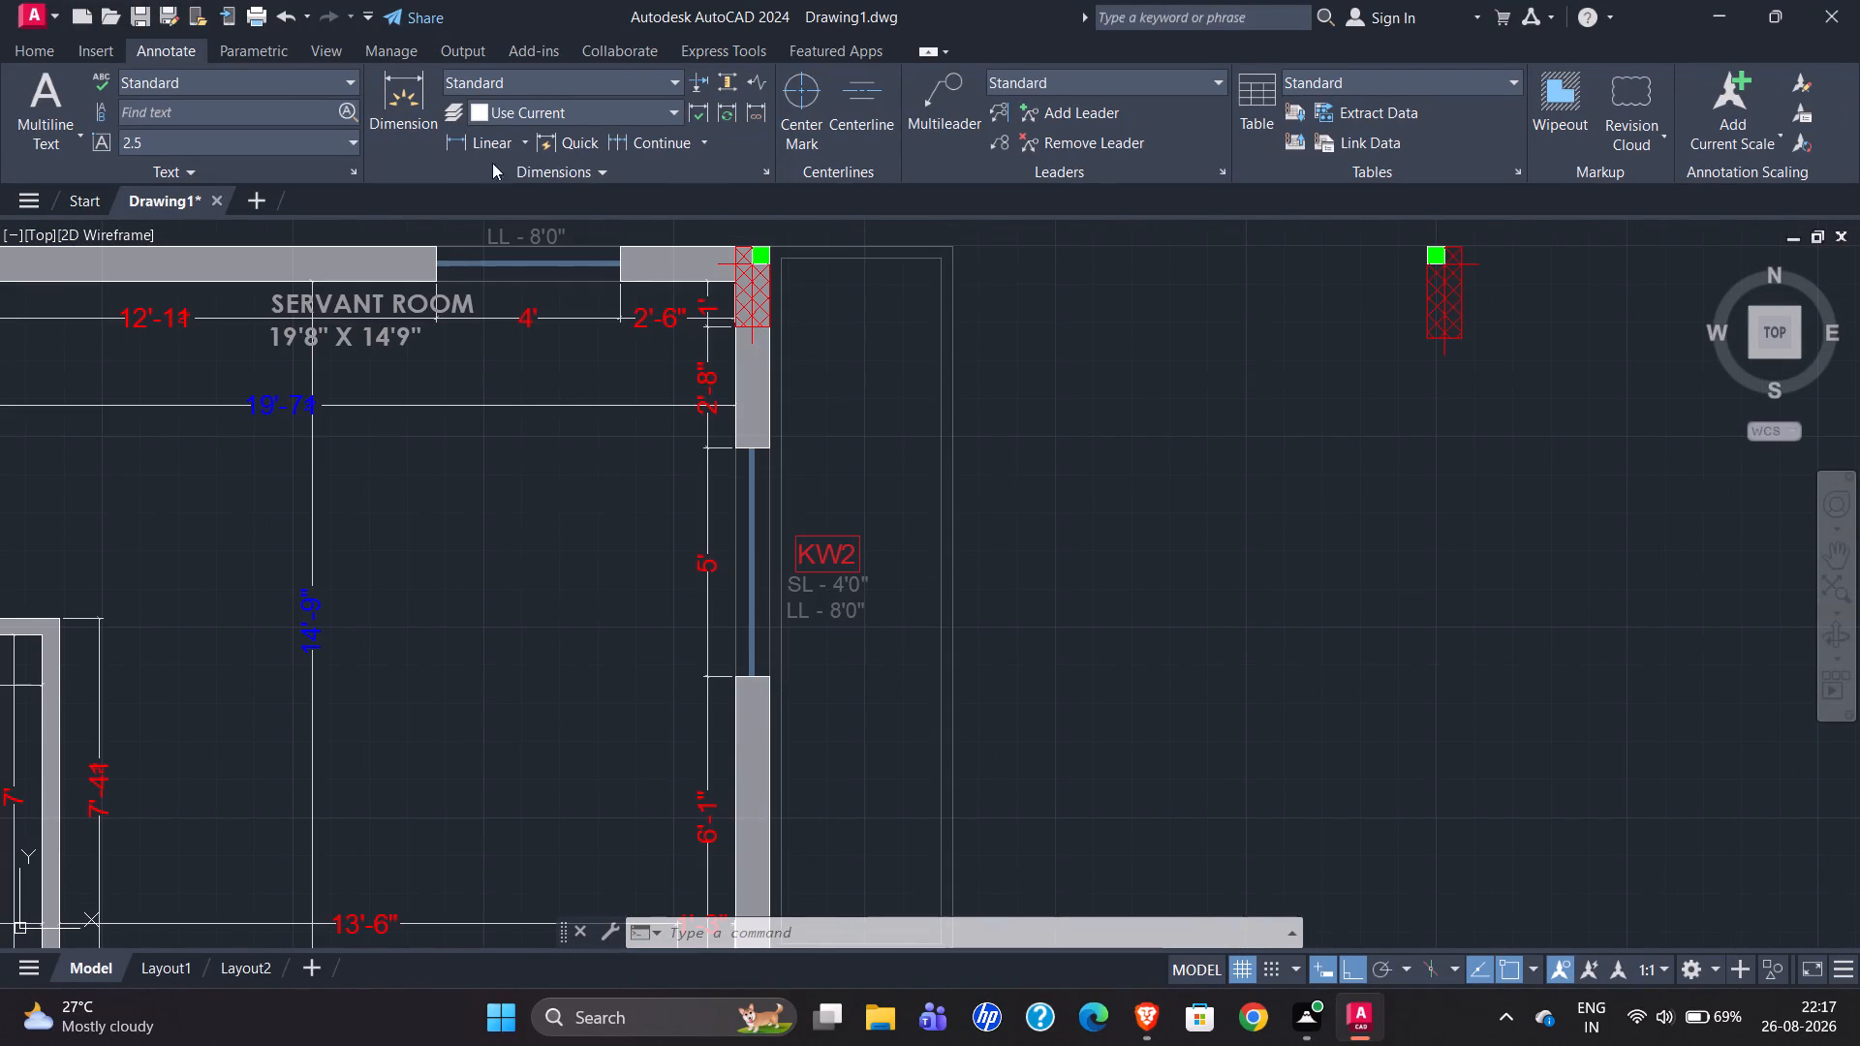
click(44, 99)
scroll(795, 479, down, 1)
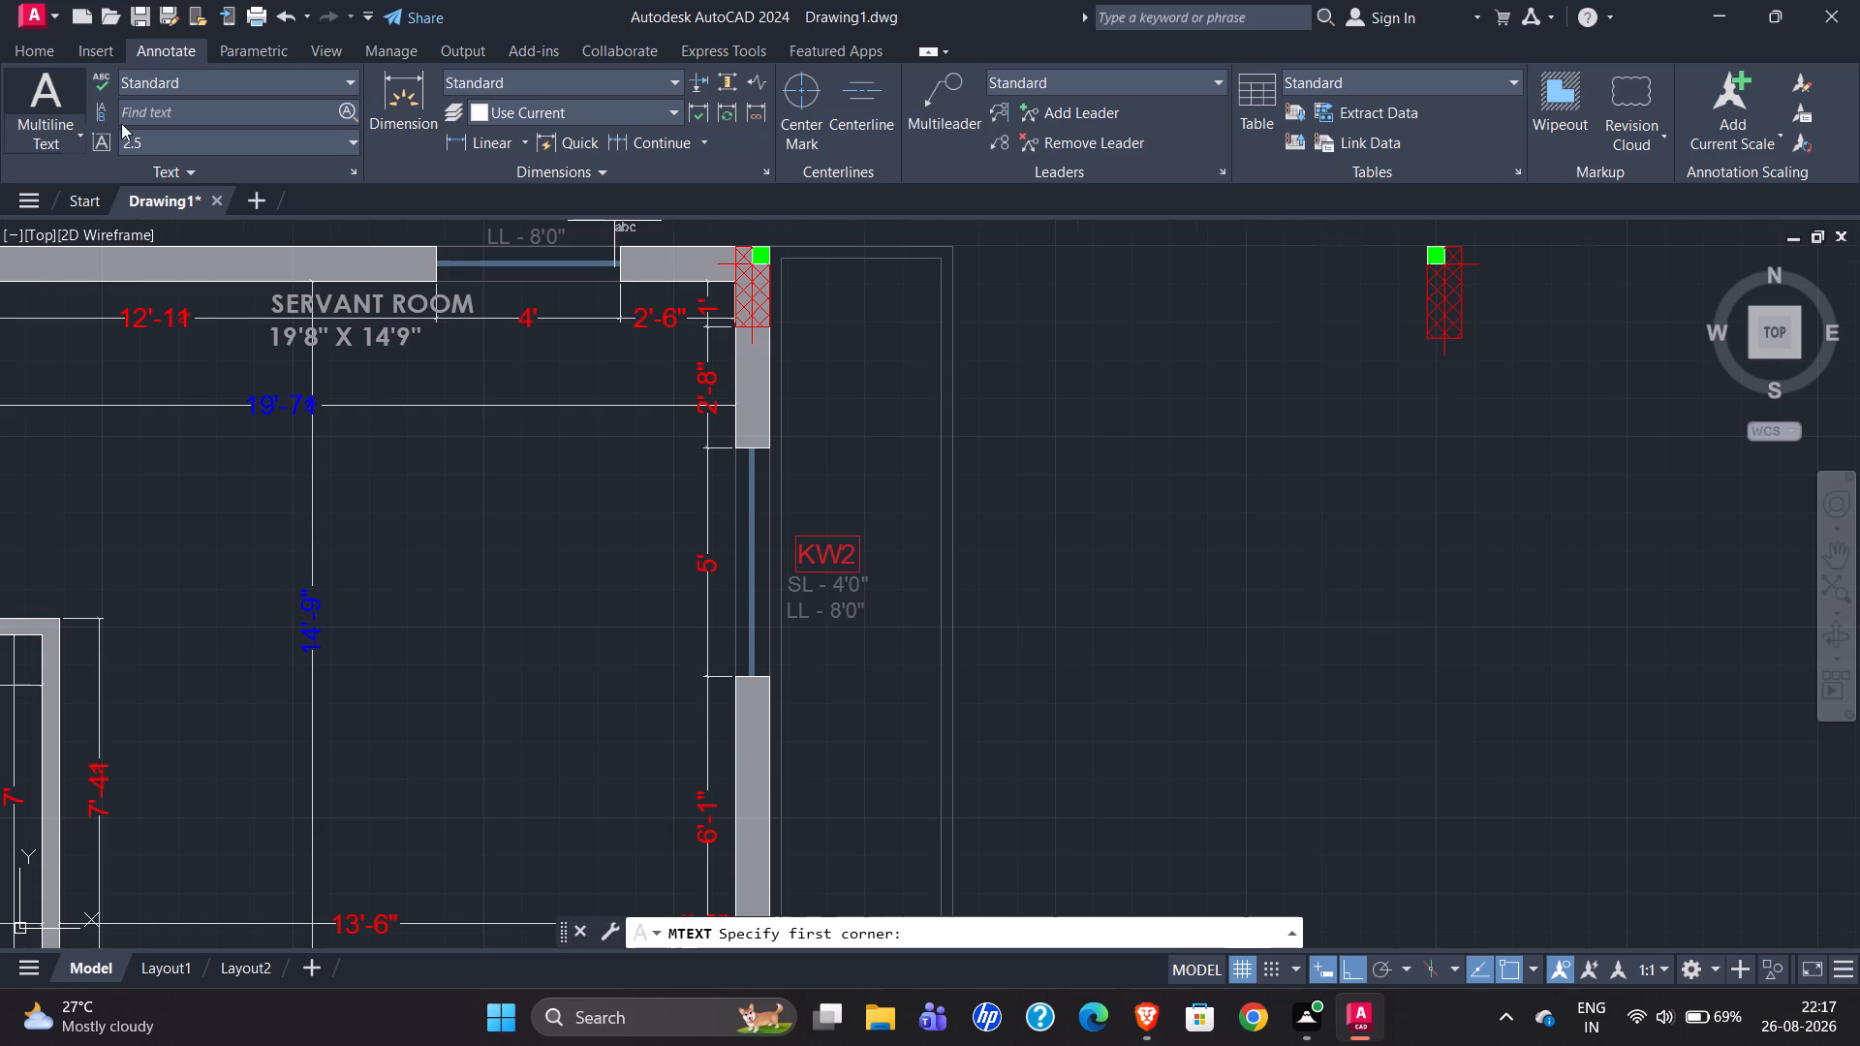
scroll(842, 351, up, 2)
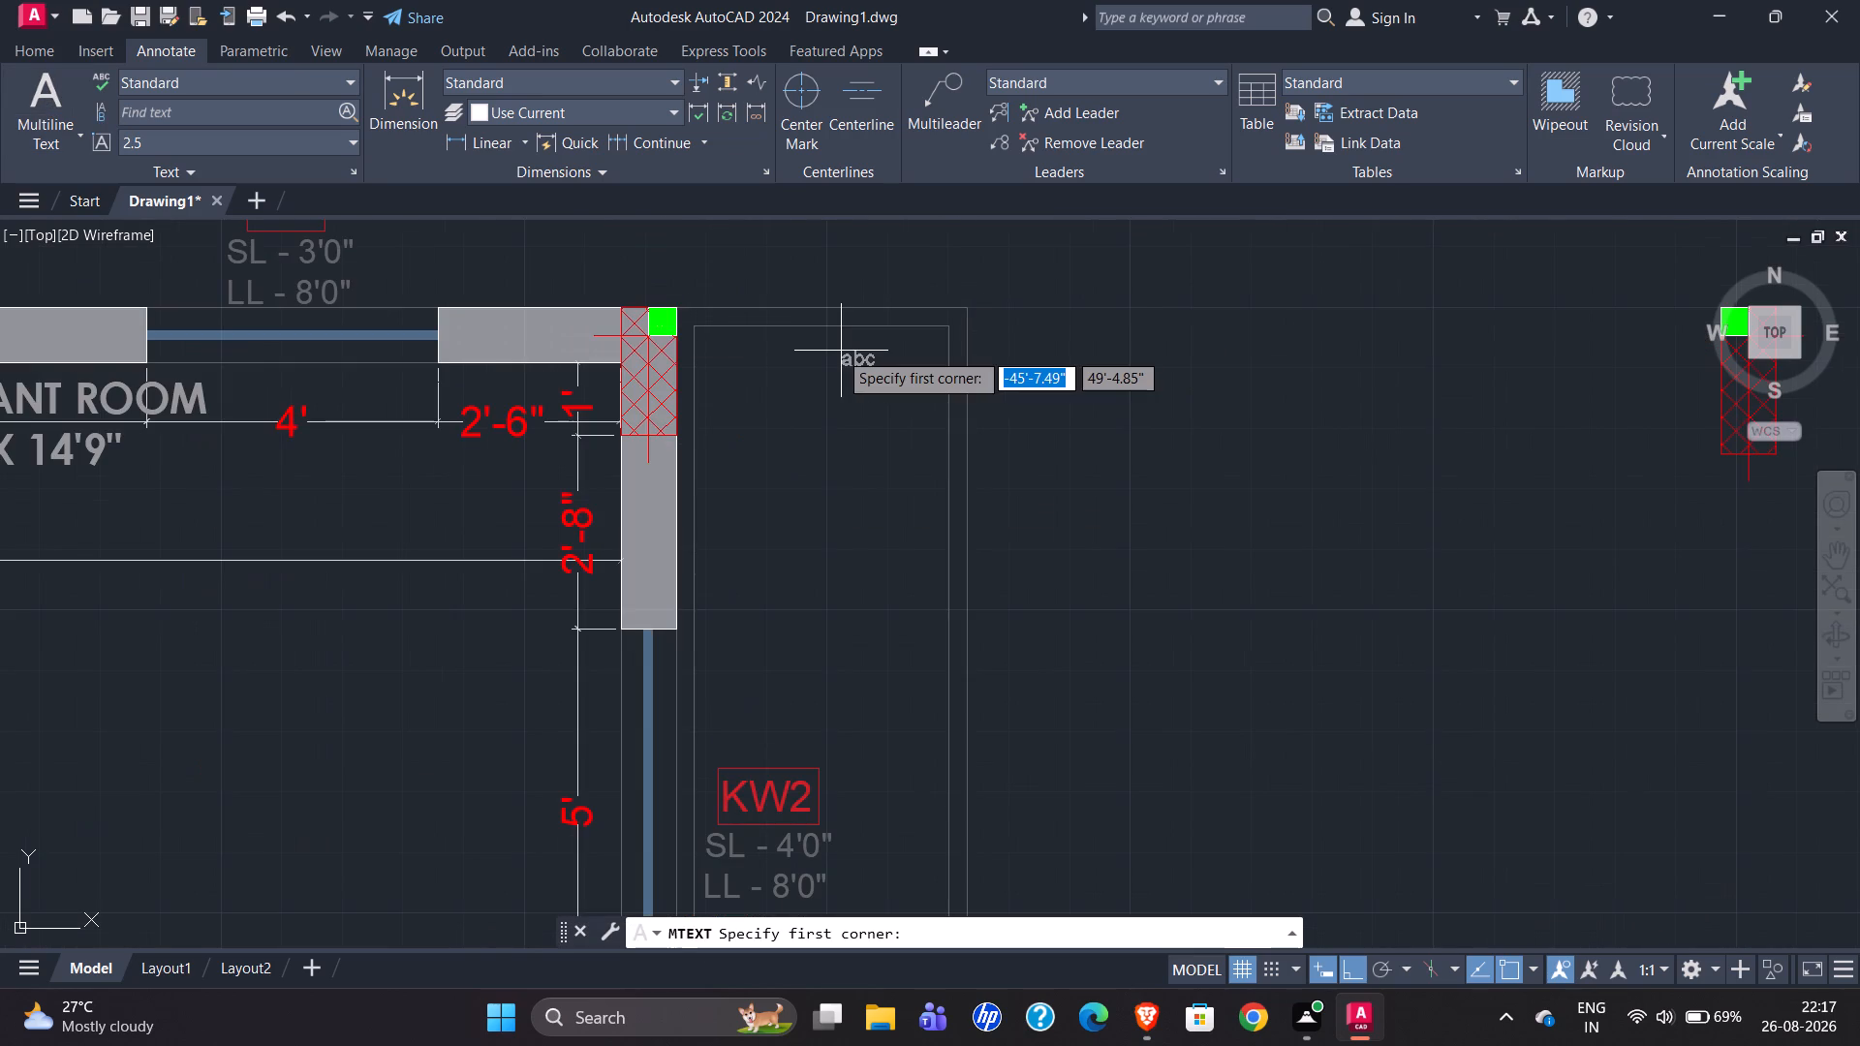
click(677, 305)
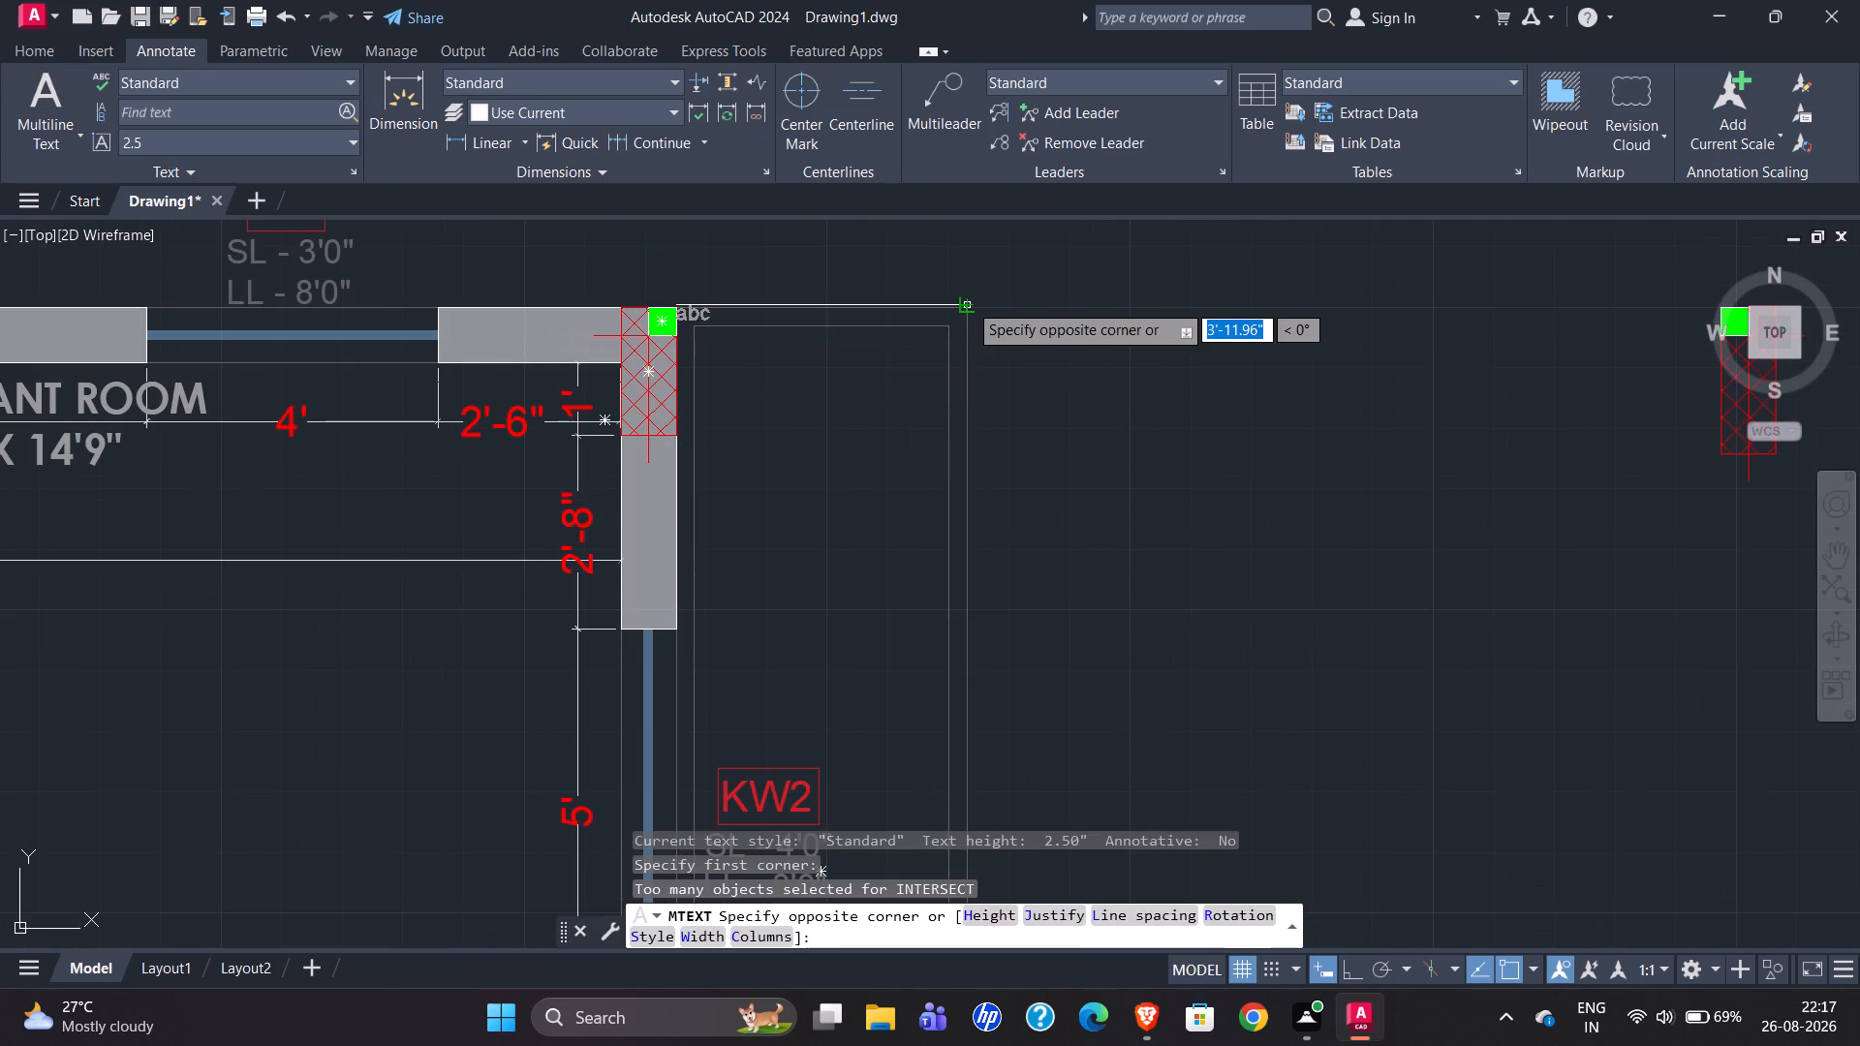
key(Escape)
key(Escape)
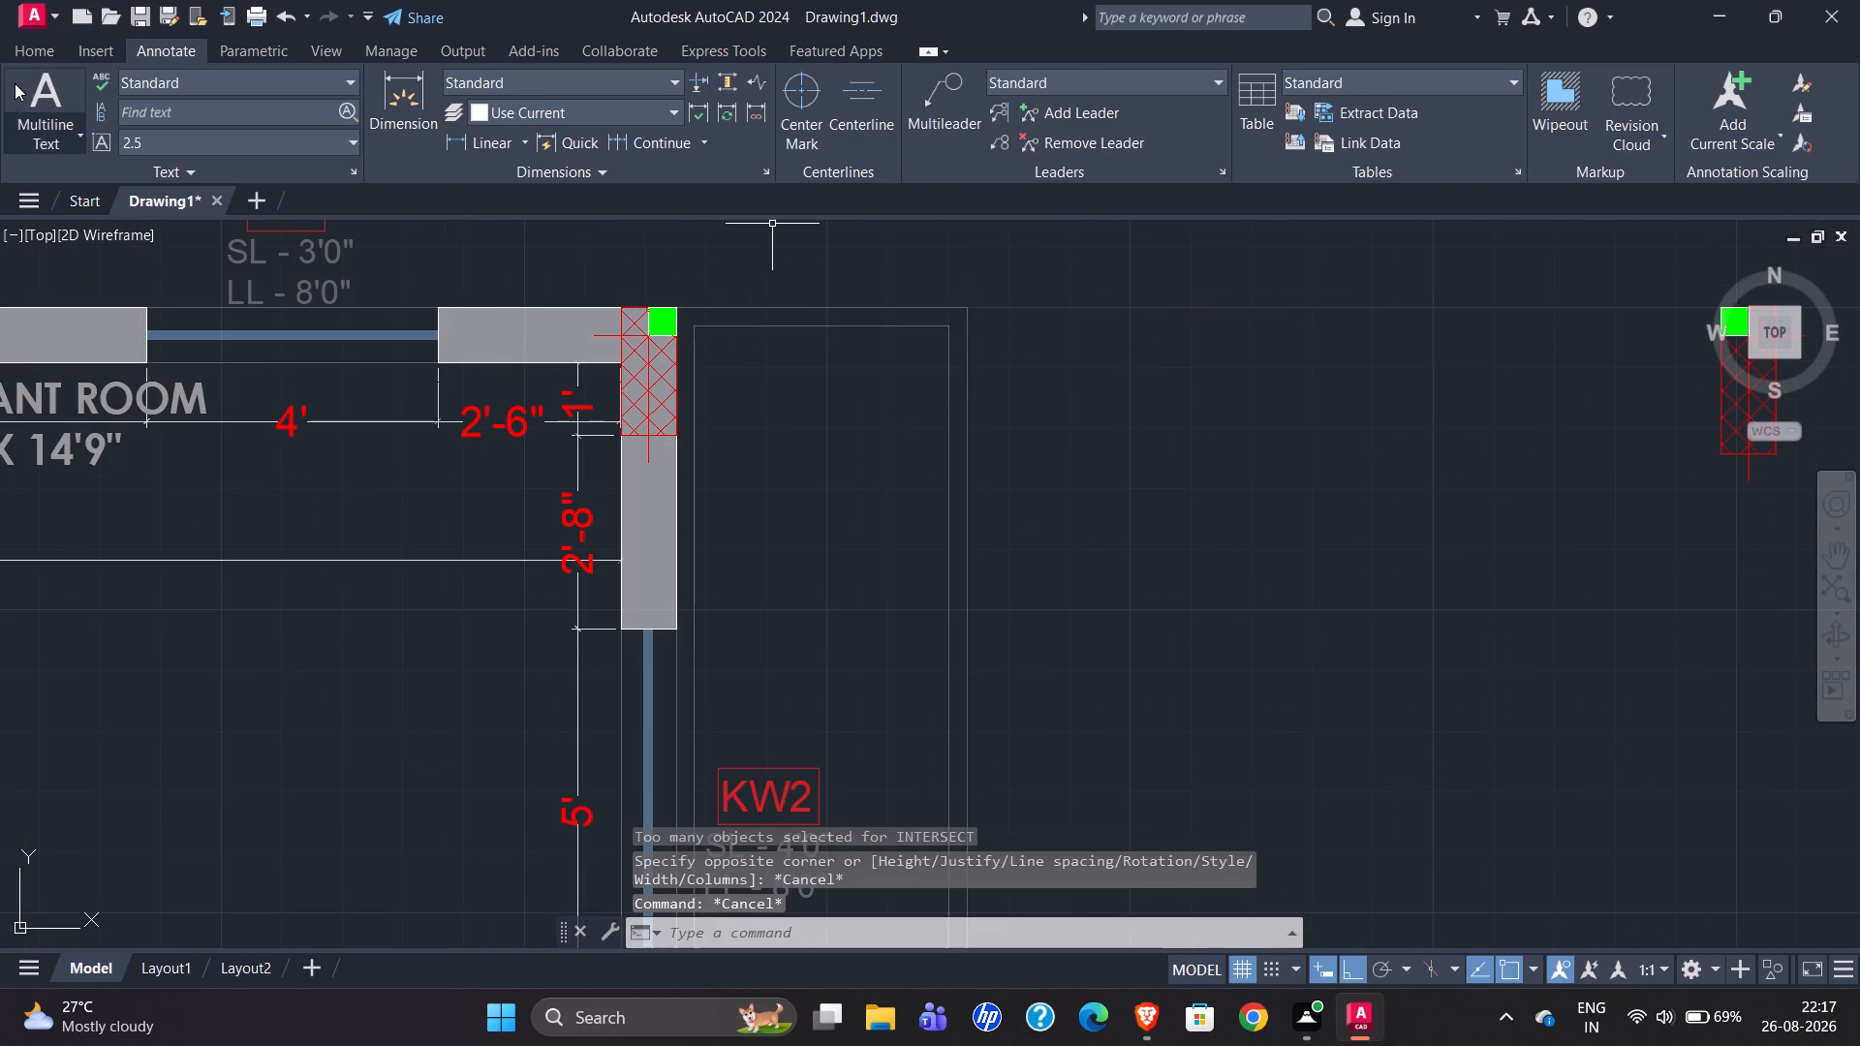
Check the width of the outline outside the reference servant room's northeast column using a temporary line.
click(27, 48)
click(43, 121)
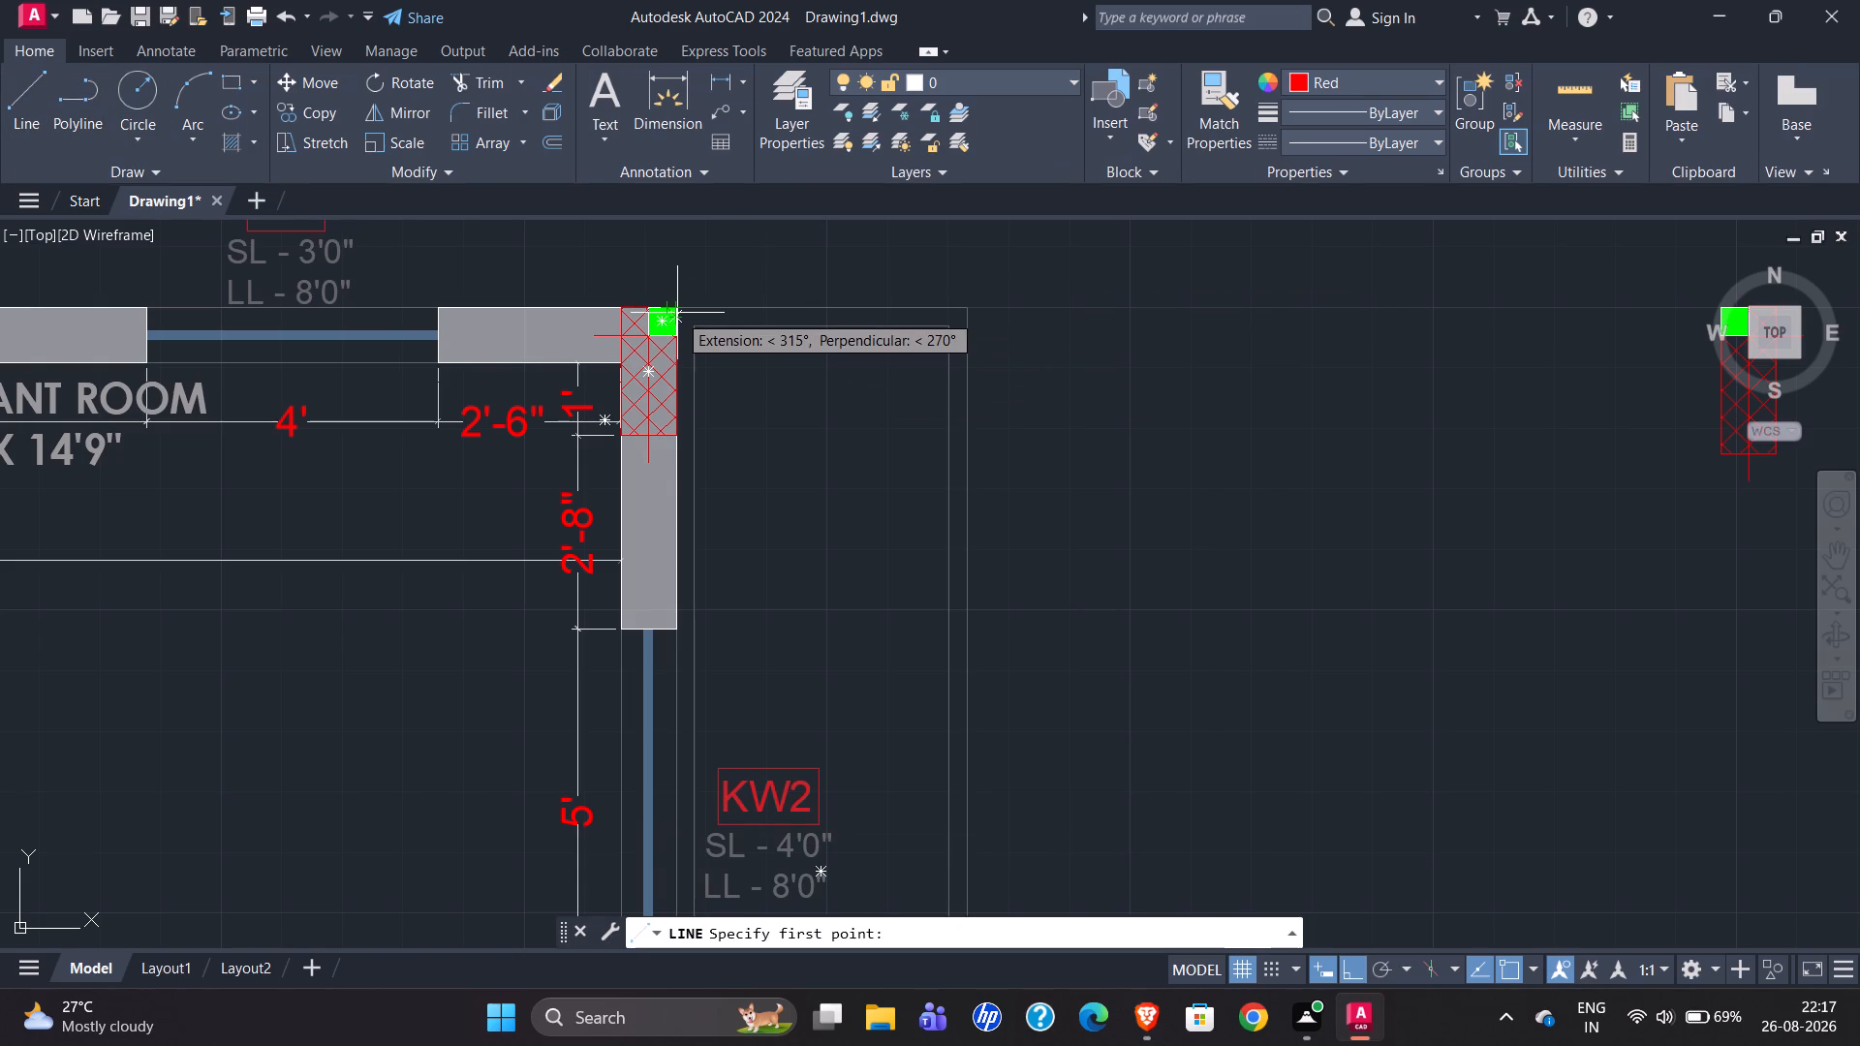
scroll(678, 311, up, 4)
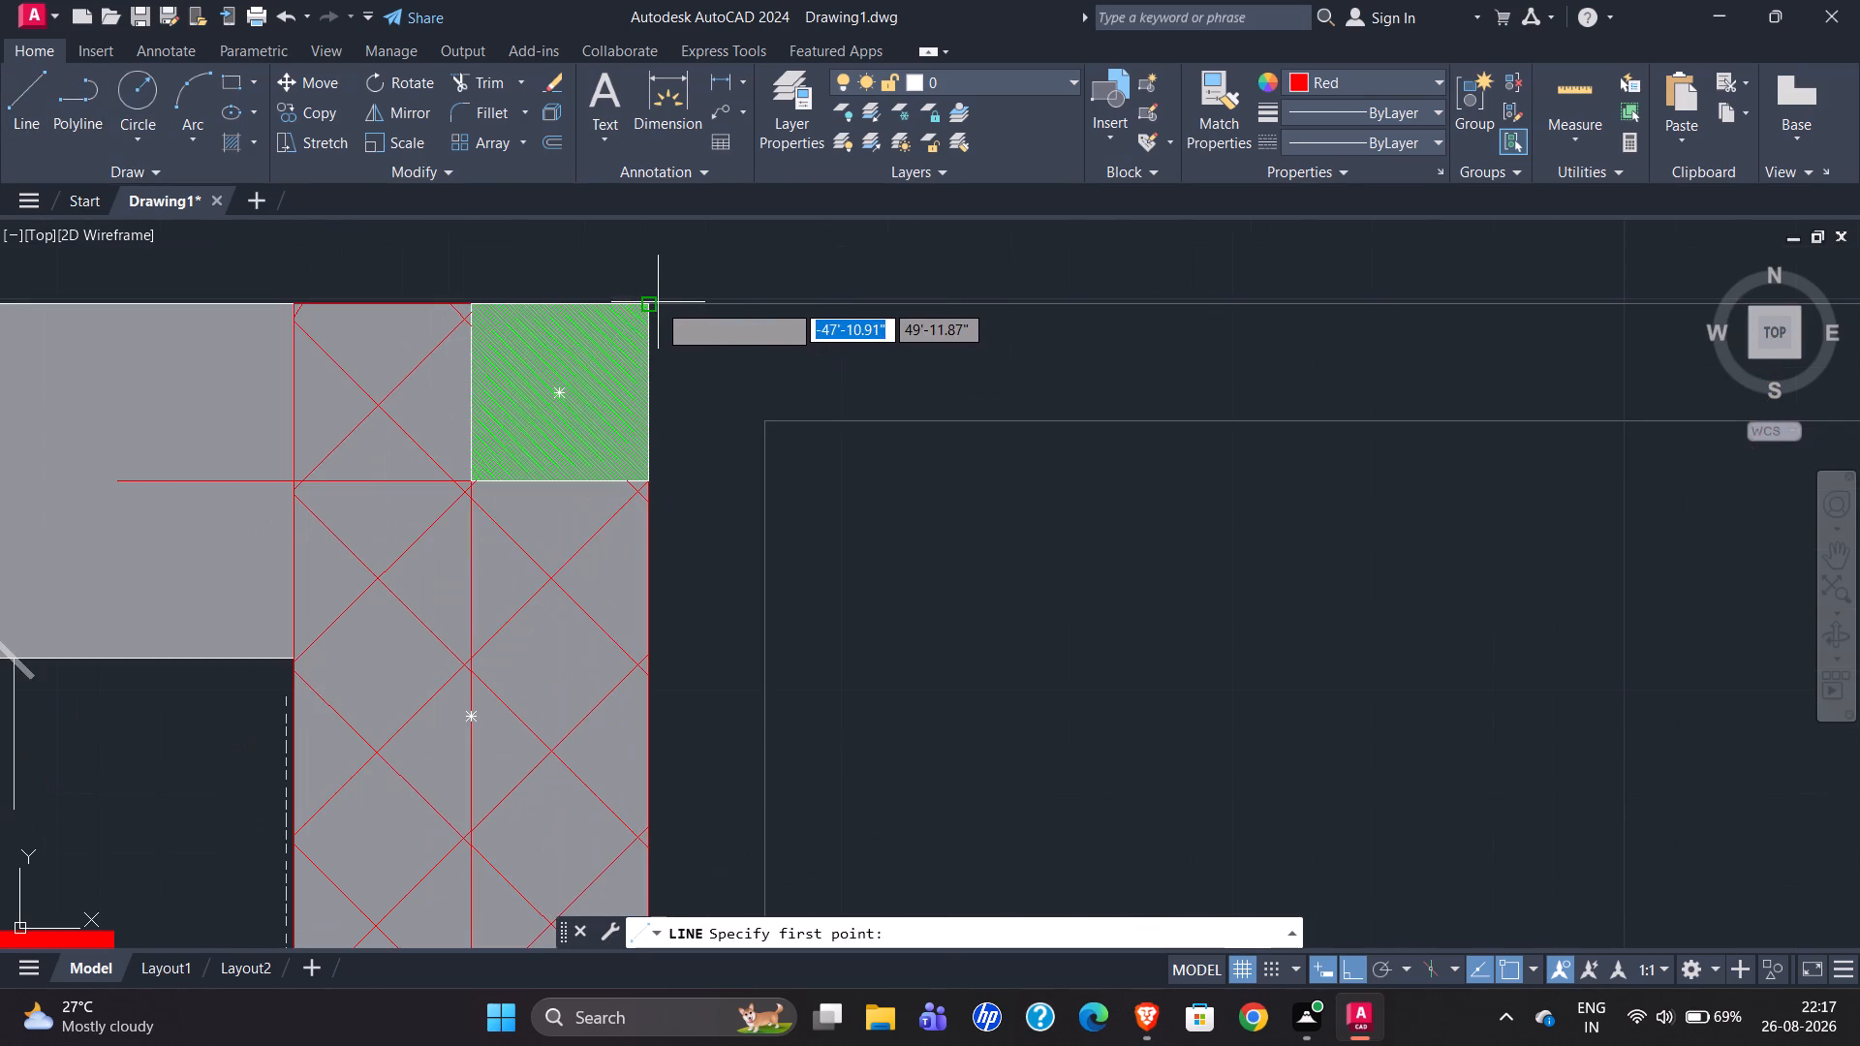
click(655, 302)
scroll(502, 377, down, 3)
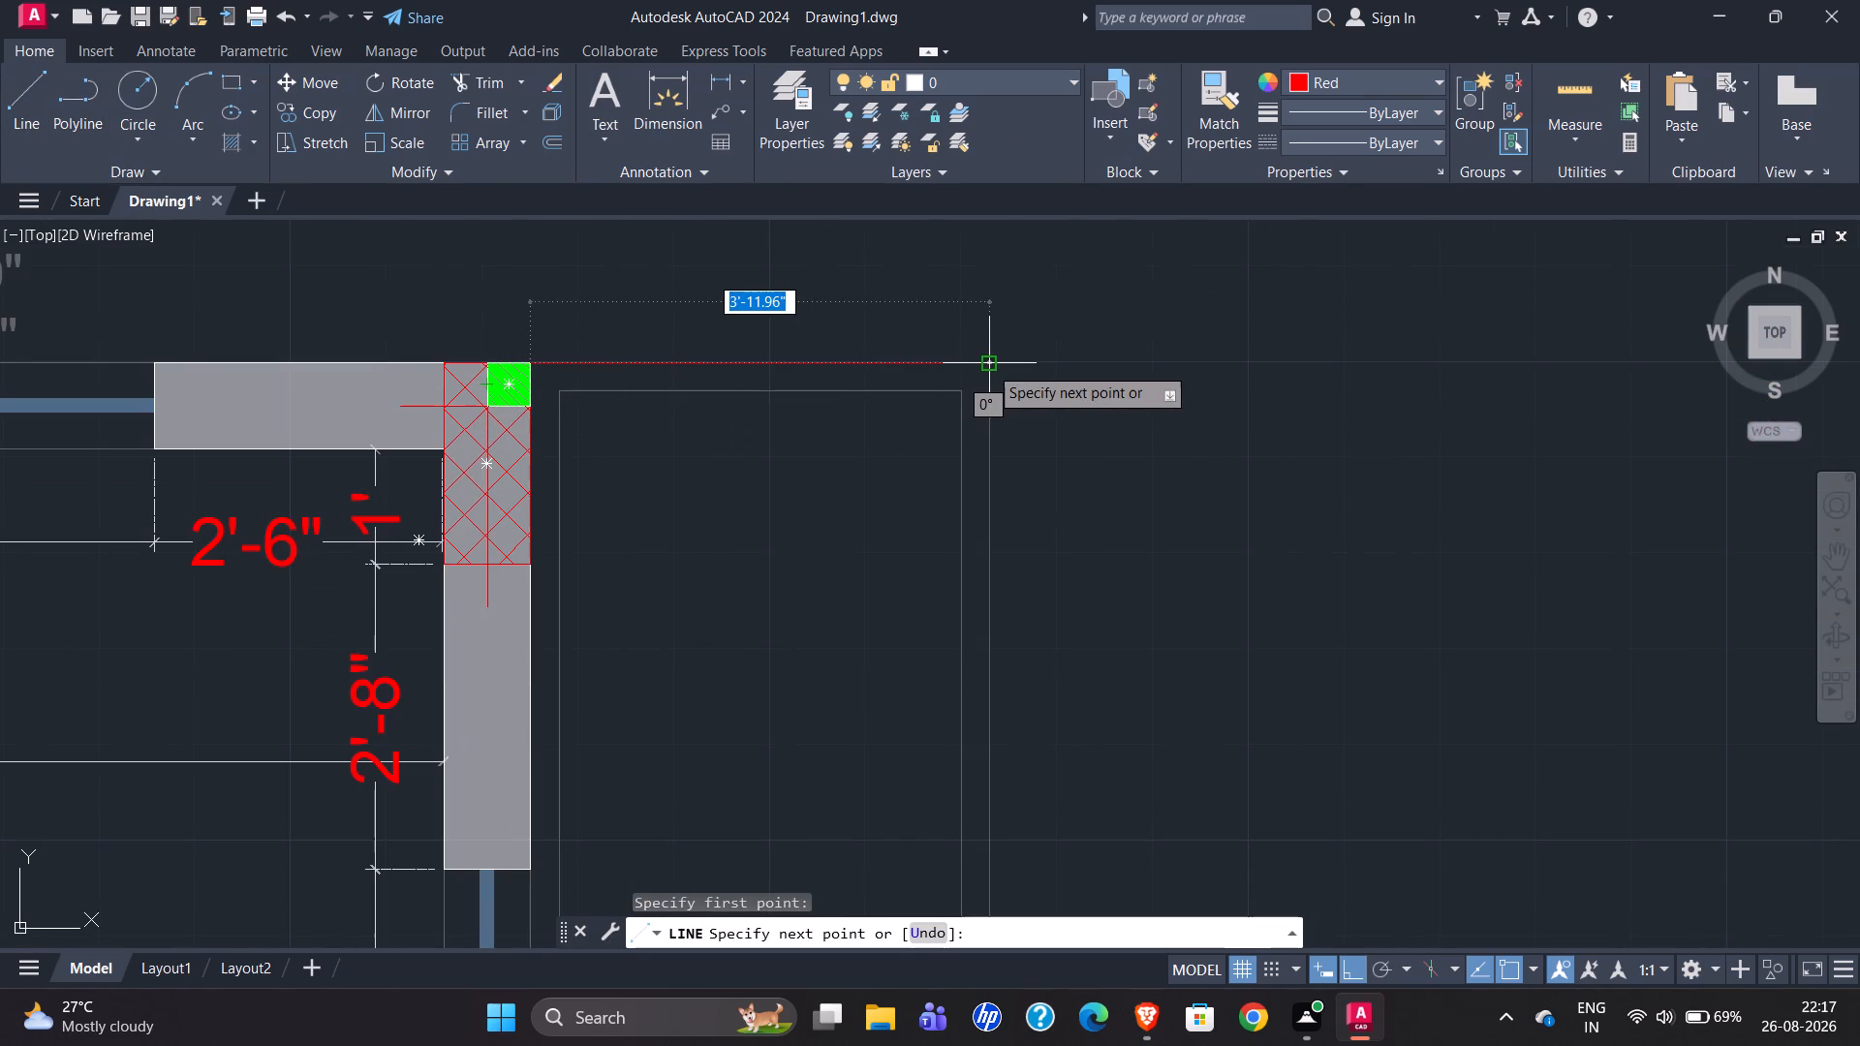
key(Escape)
Compare the reference plan's east-side outlines and entrance steps with the redrawn office room's east side.
scroll(985, 283, down, 3)
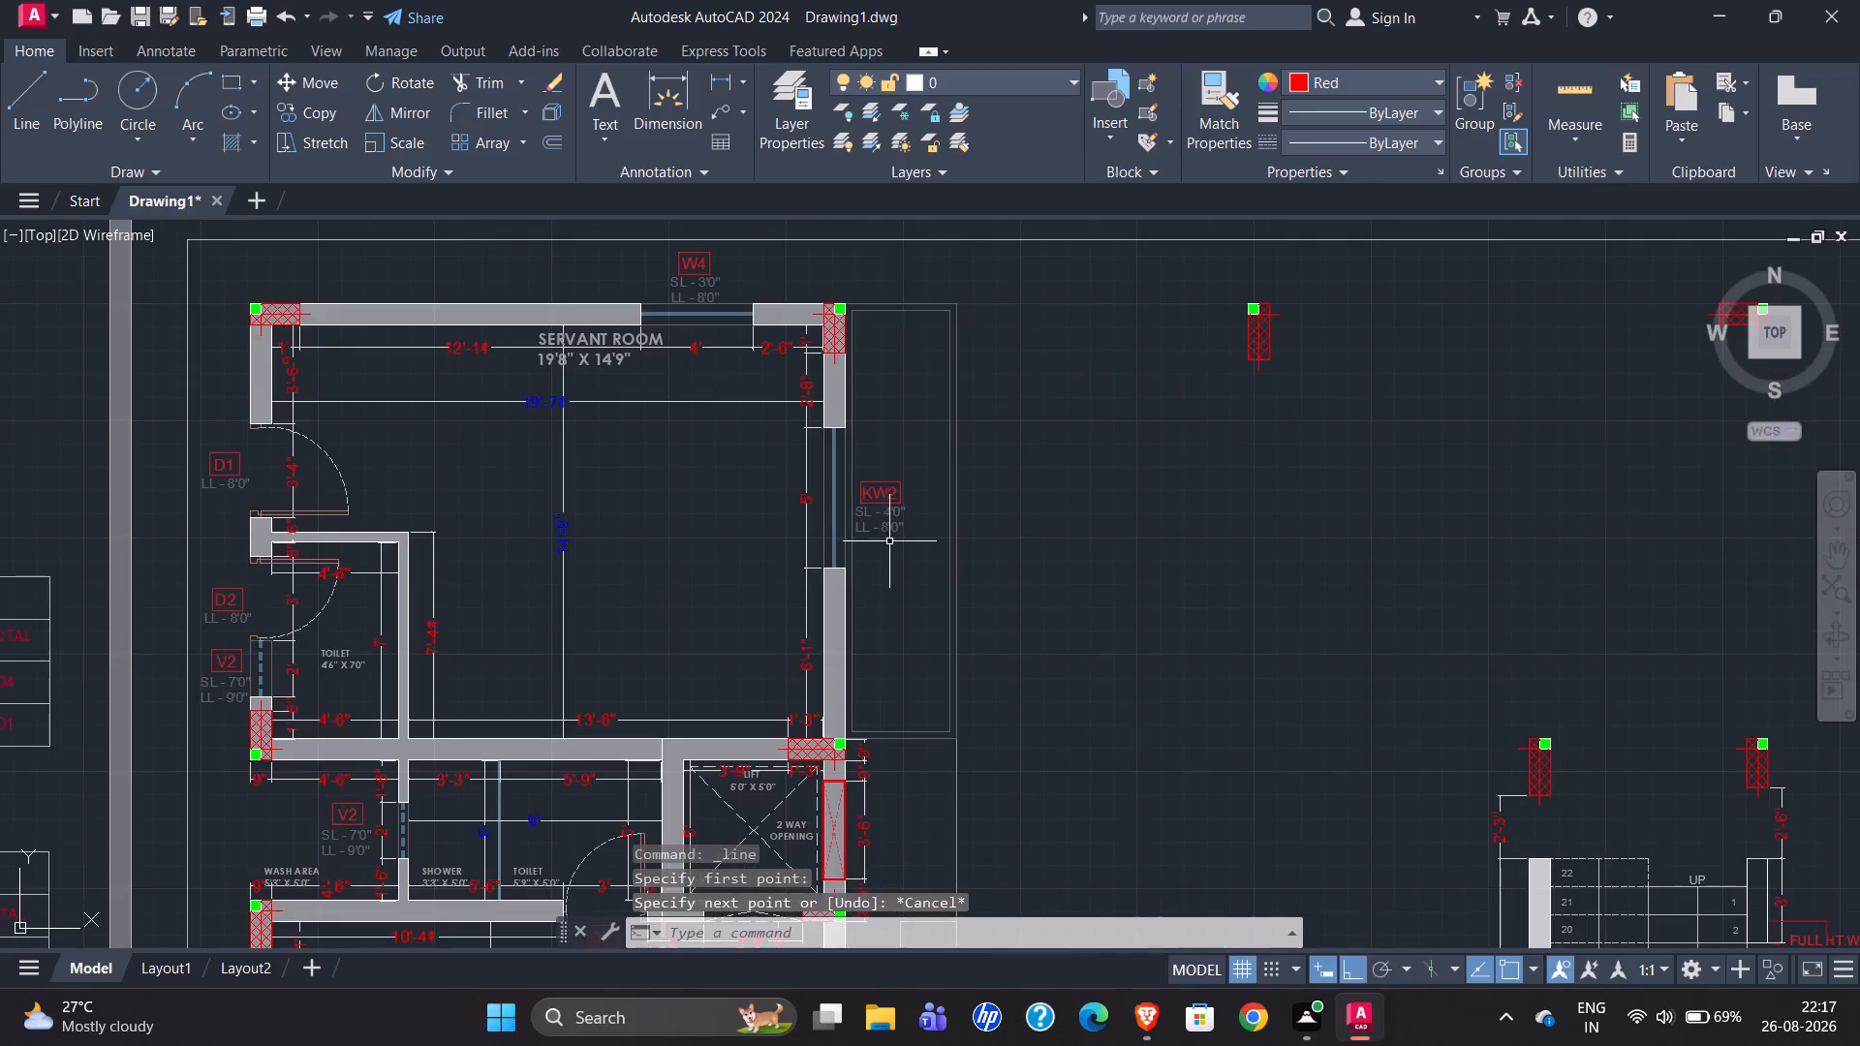
scroll(888, 539, up, 3)
scroll(641, 512, down, 2)
scroll(744, 341, down, 1)
scroll(826, 434, down, 2)
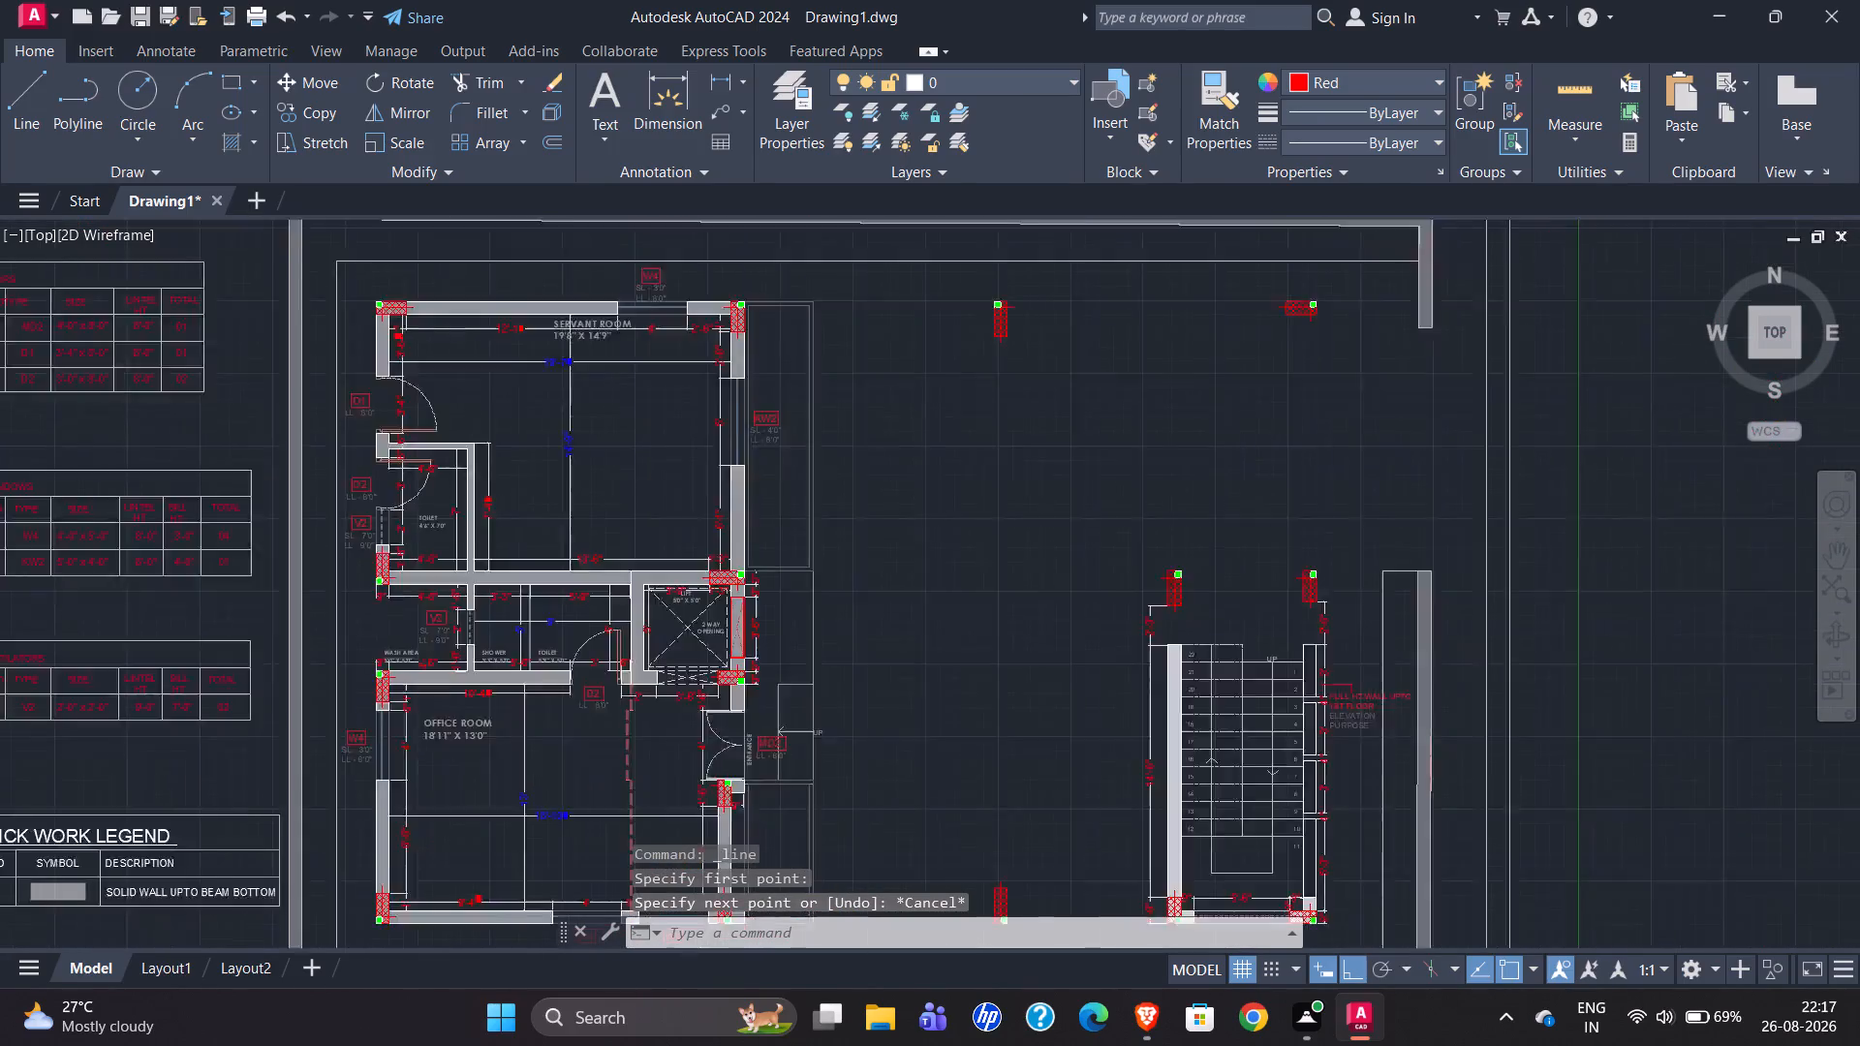
scroll(809, 772, up, 4)
scroll(724, 716, down, 1)
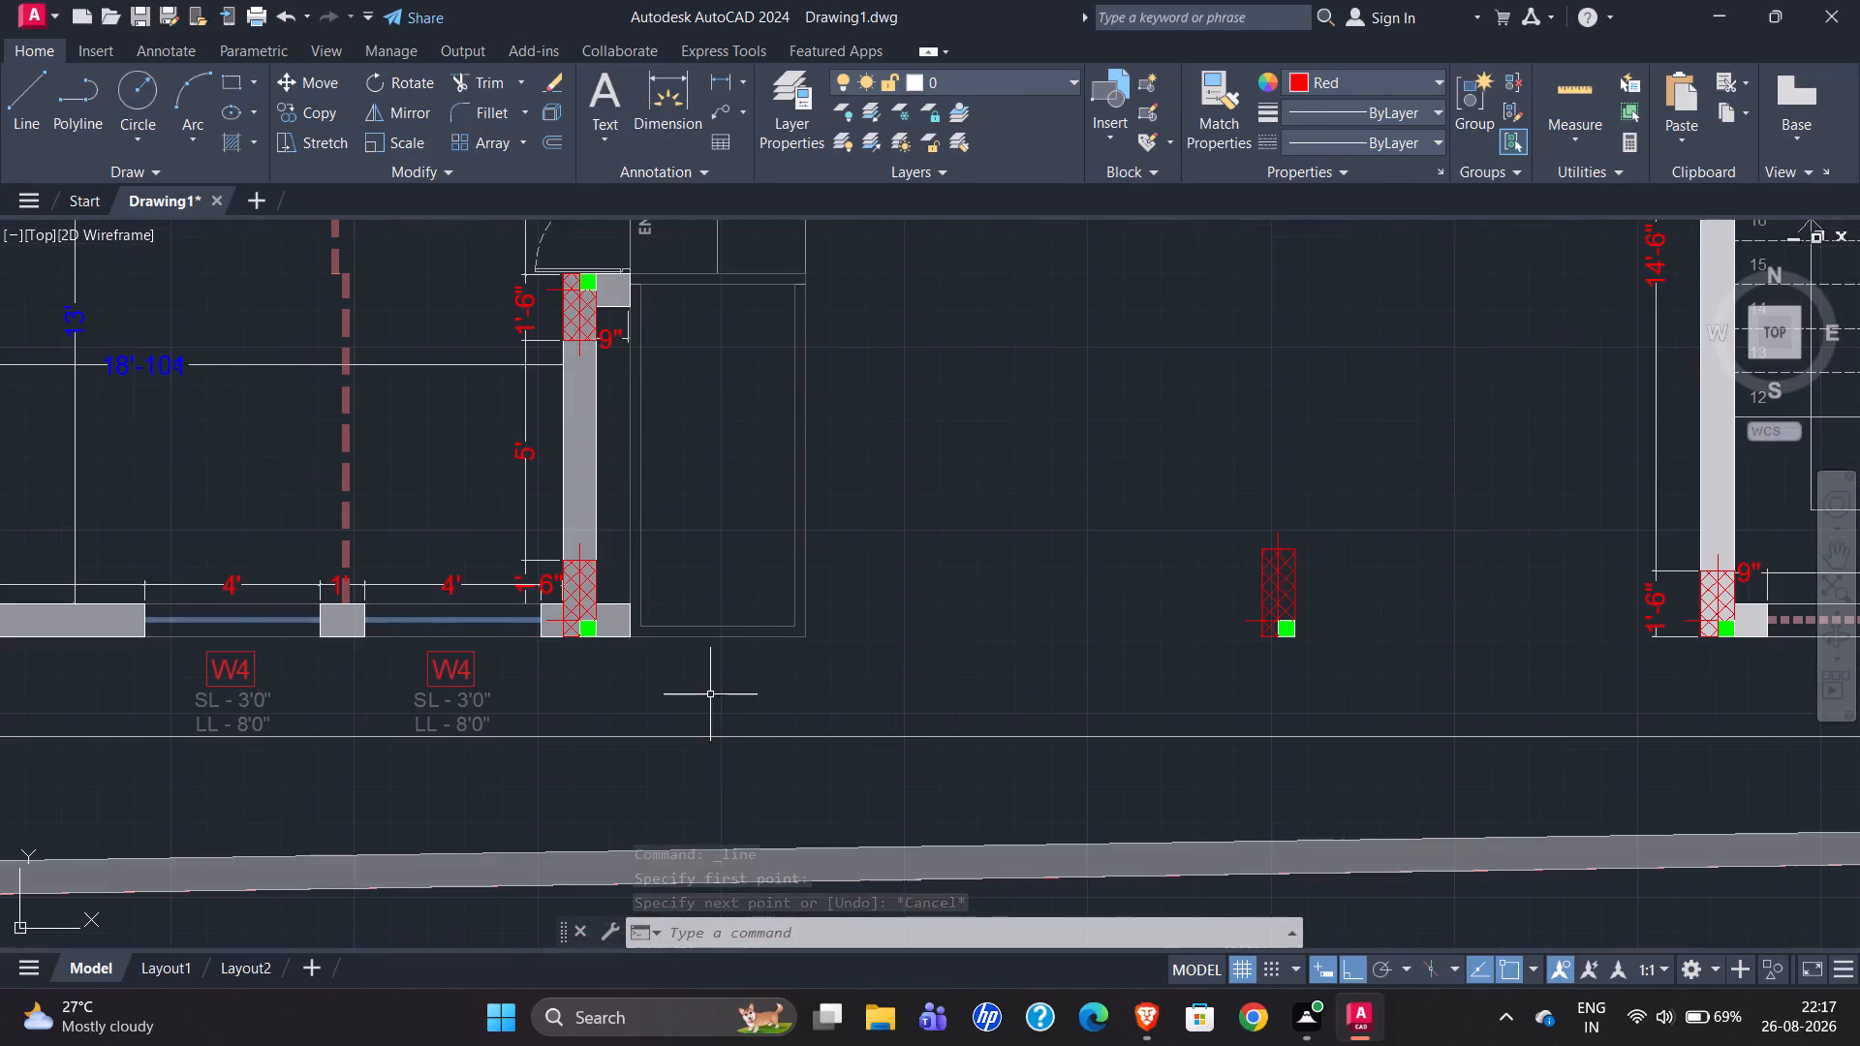
scroll(46, 618, down, 2)
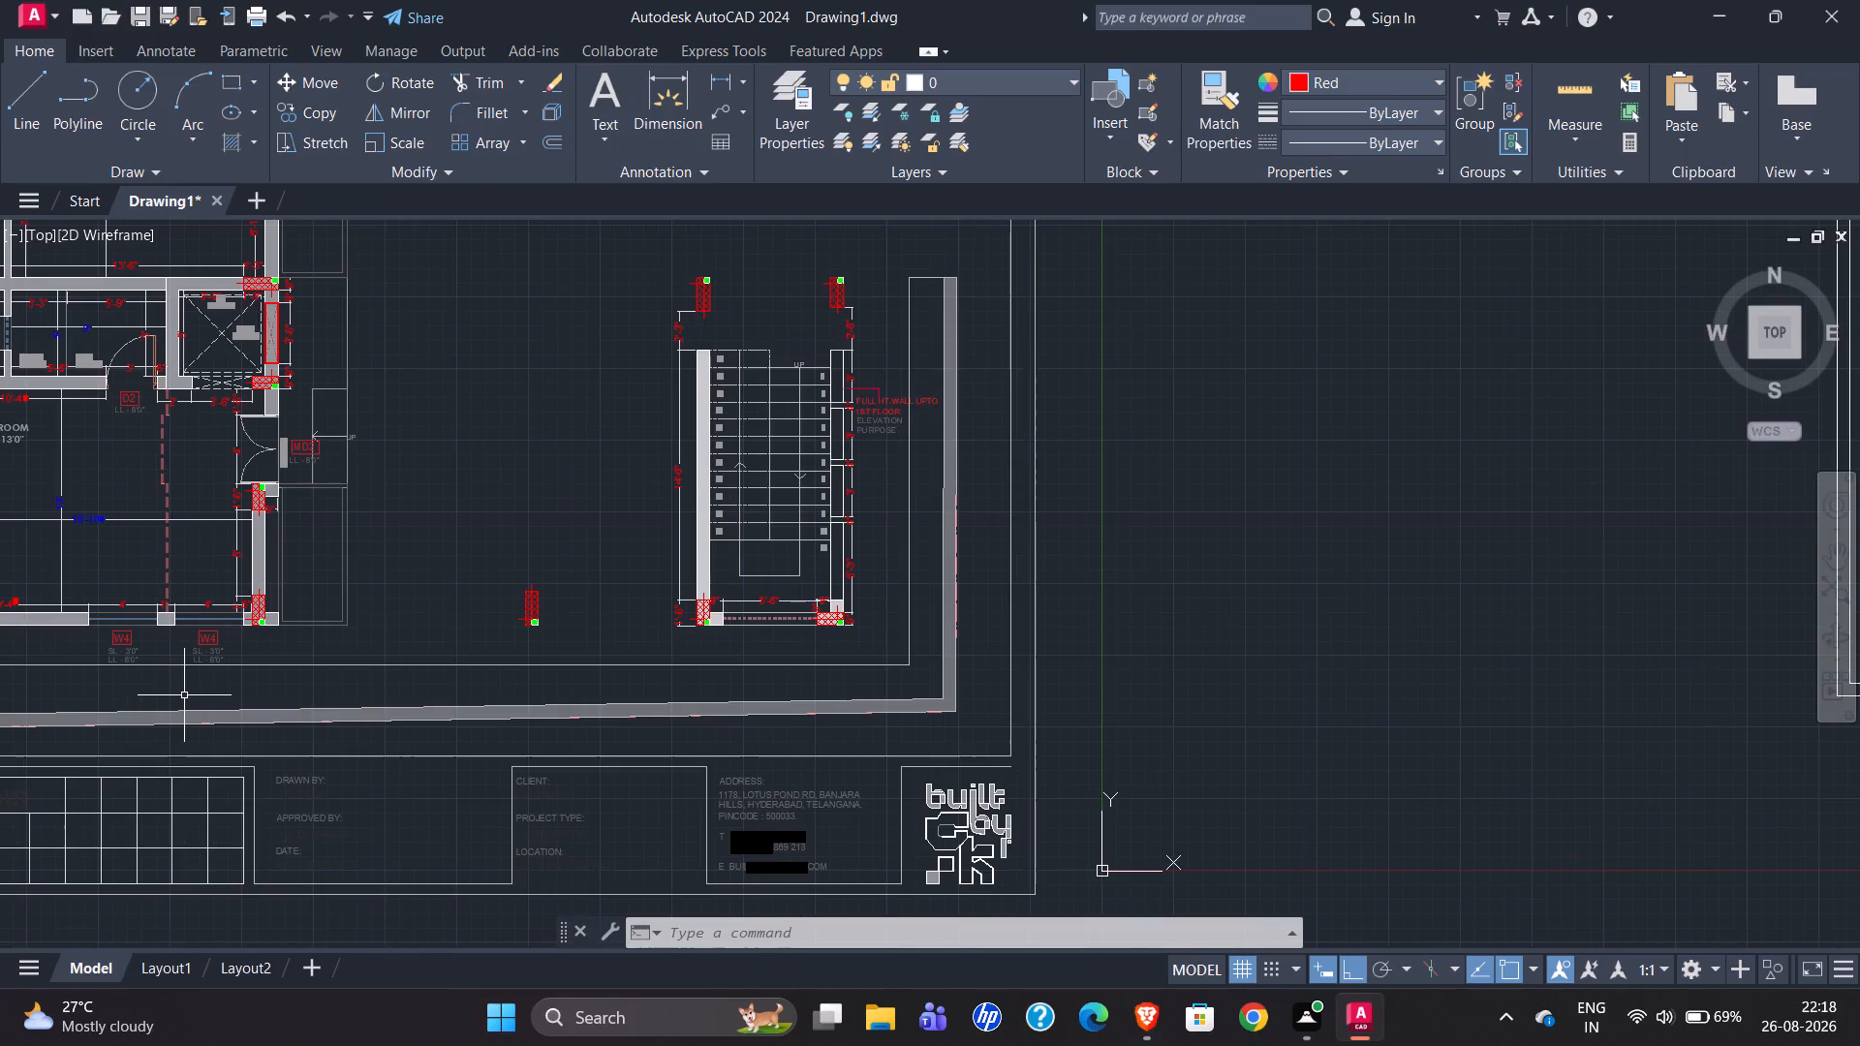
scroll(246, 519, up, 2)
scroll(251, 542, down, 2)
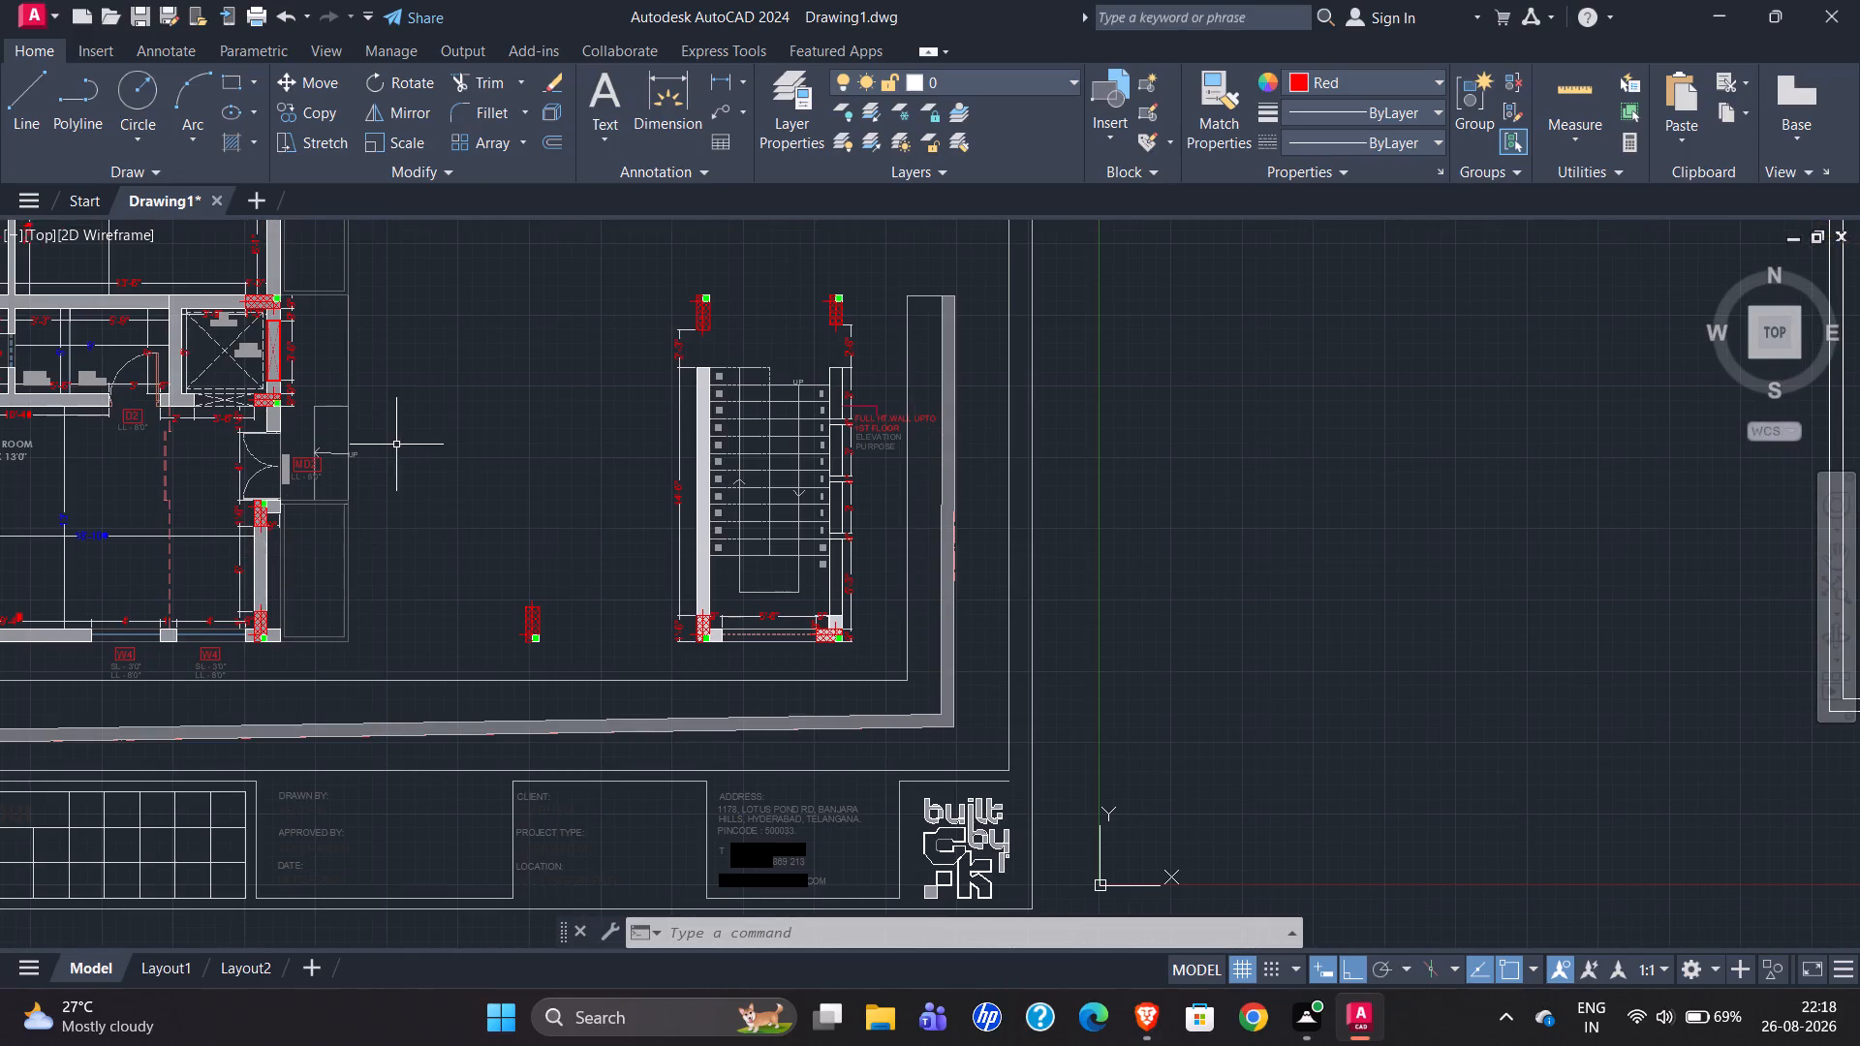
scroll(329, 296, up, 3)
scroll(353, 368, down, 2)
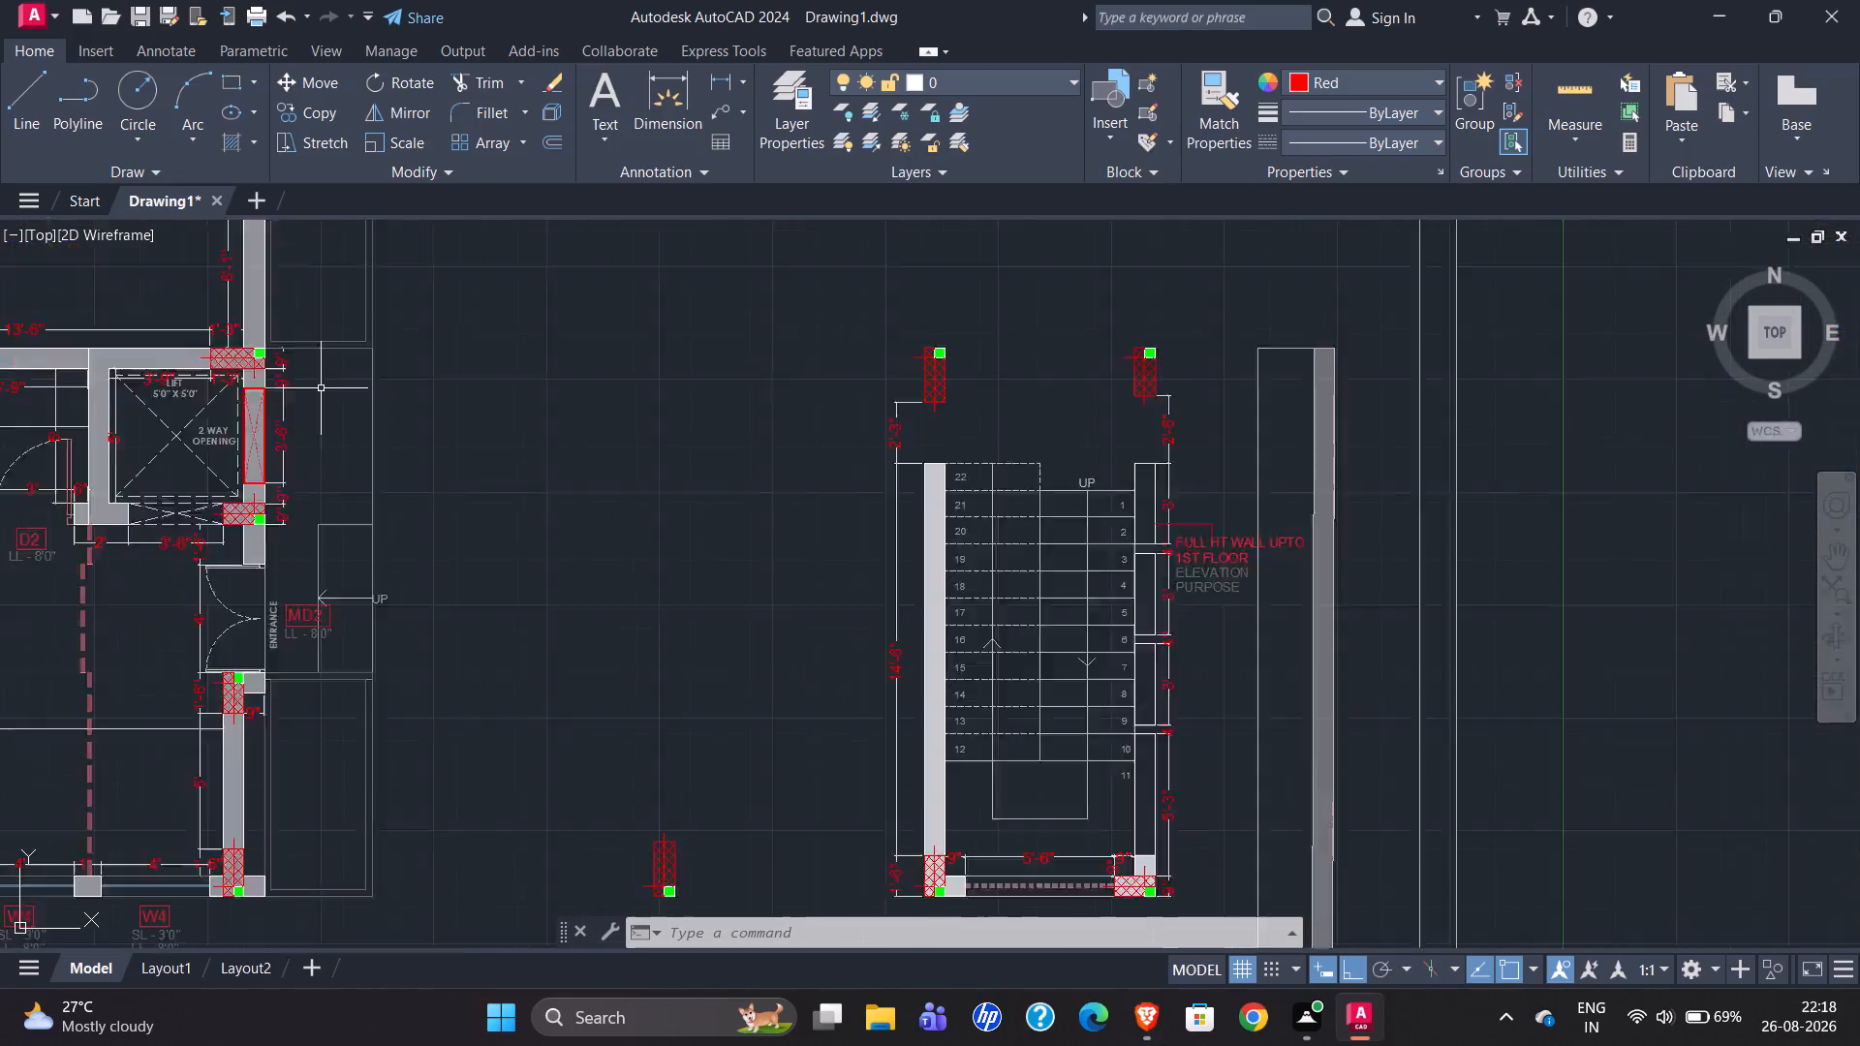
scroll(320, 387, down, 3)
scroll(1085, 444, up, 3)
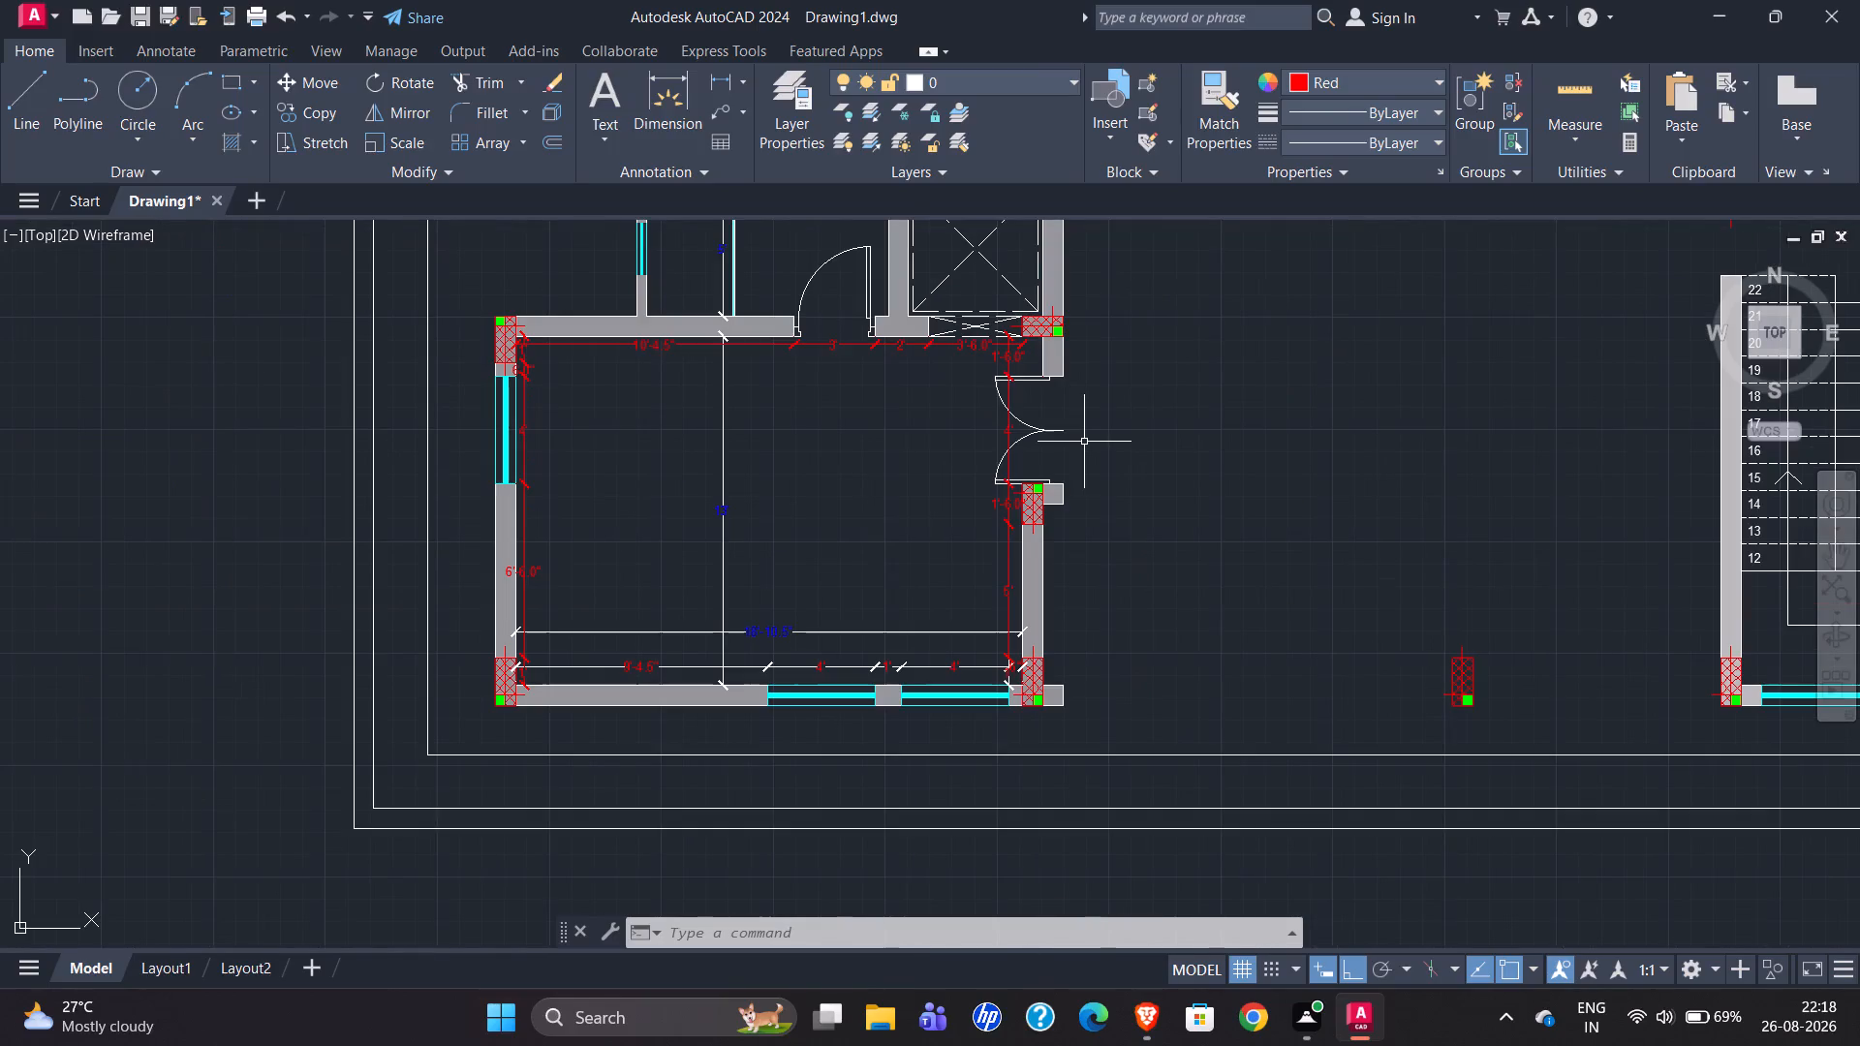
scroll(828, 491, down, 1)
Examine the reference plan's outer east-side outlines from the servant room's northeast column past the entrance to the office room's southeast corner.
scroll(829, 459, down, 1)
scroll(1113, 524, down, 1)
scroll(13, 558, up, 3)
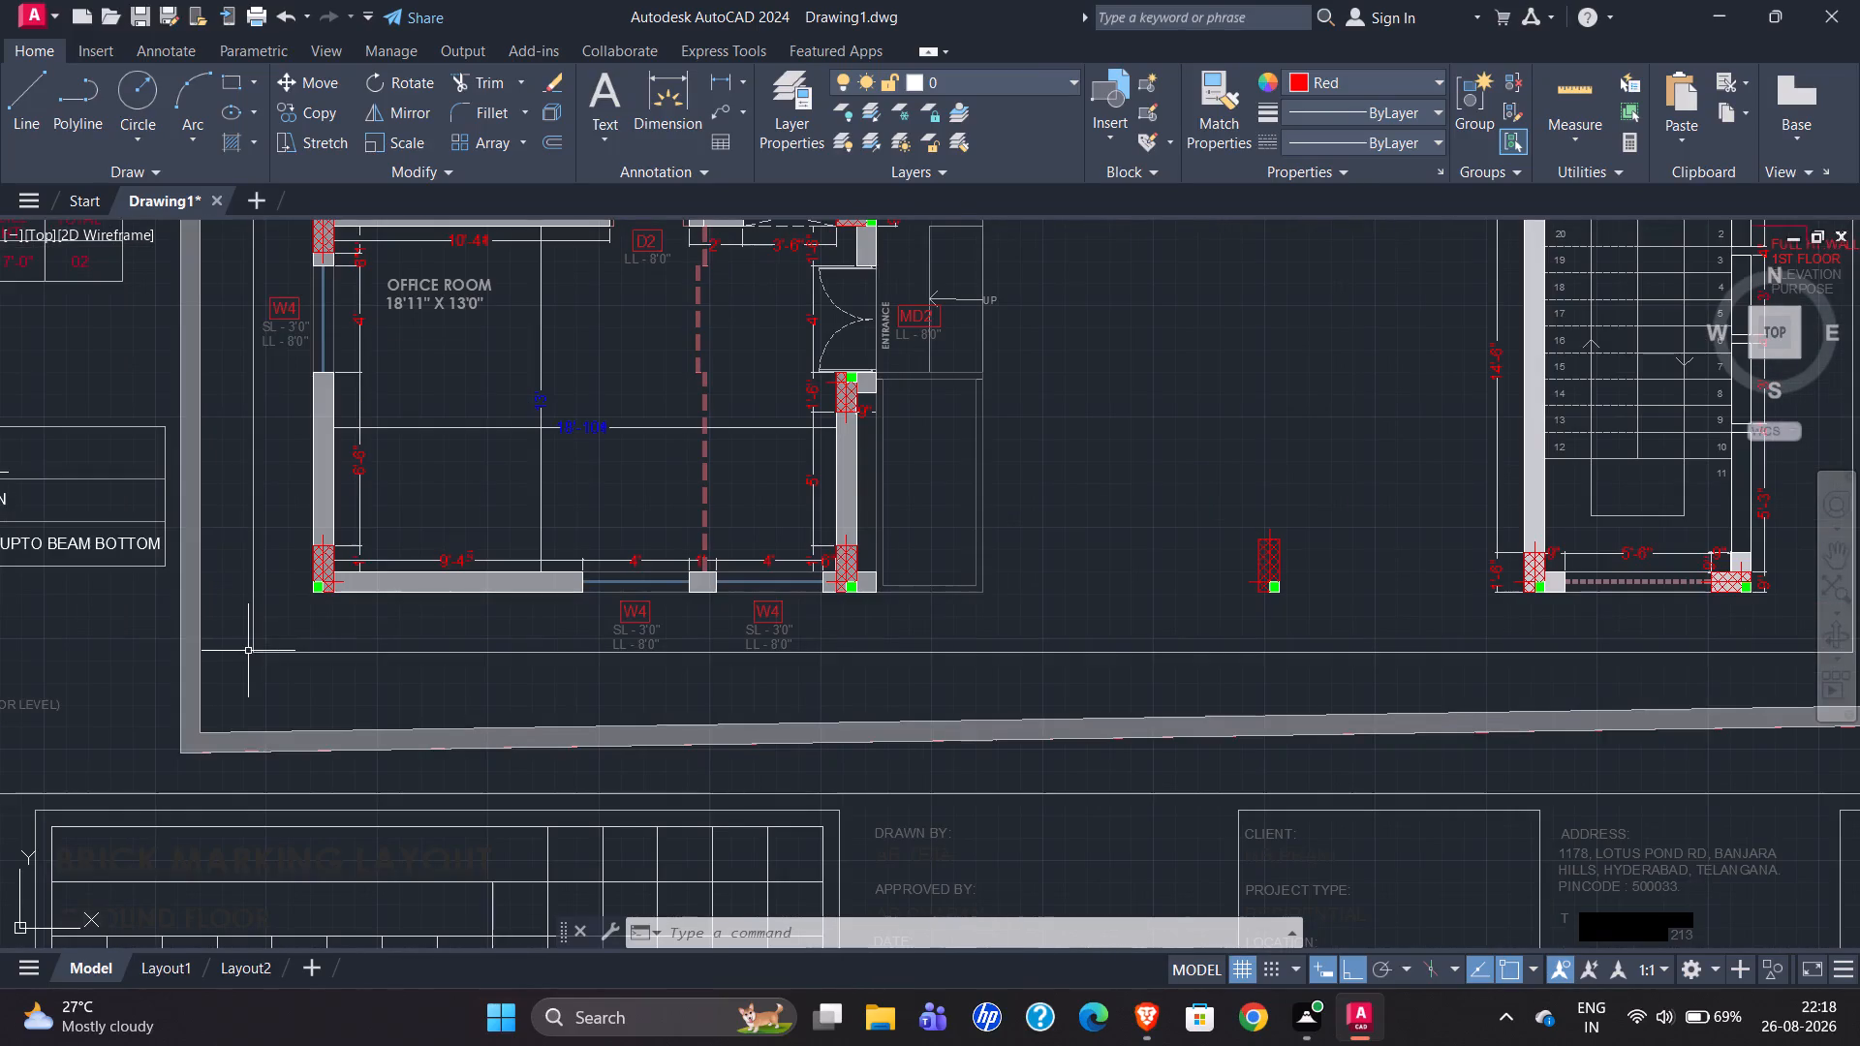
scroll(237, 645, down, 3)
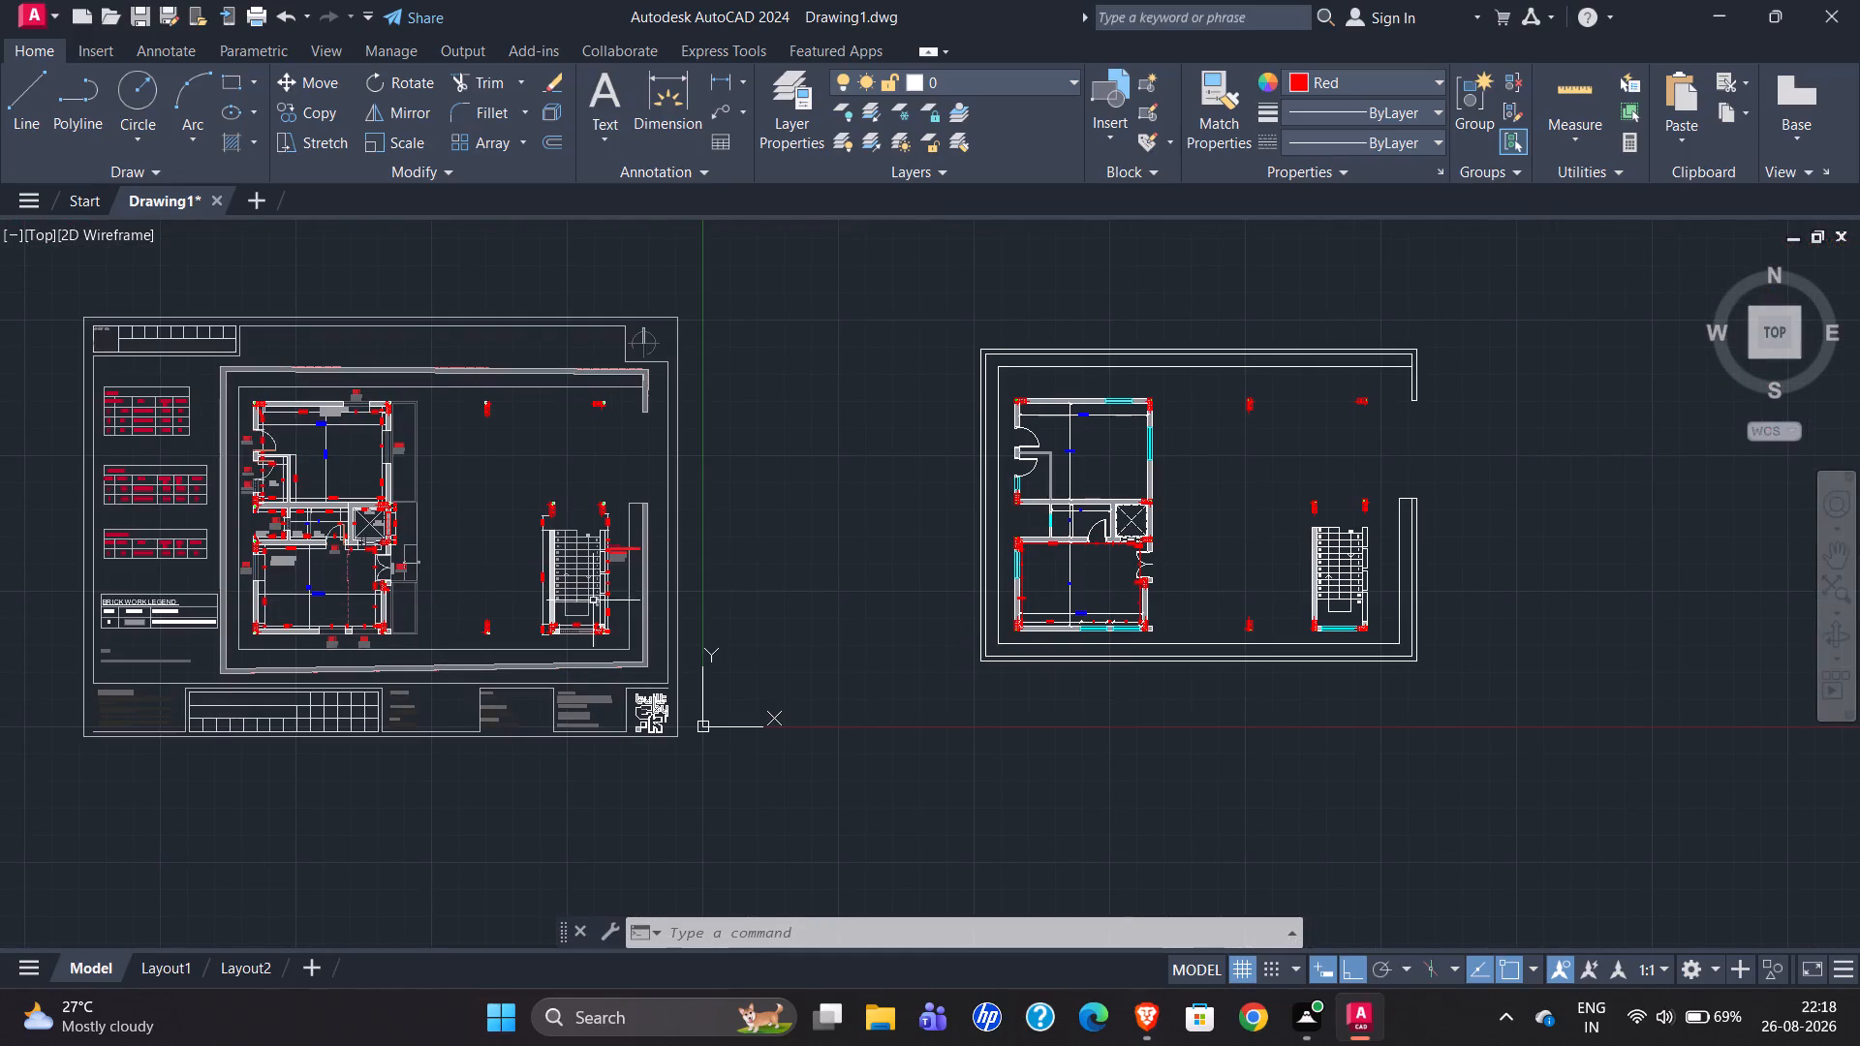
scroll(245, 419, up, 3)
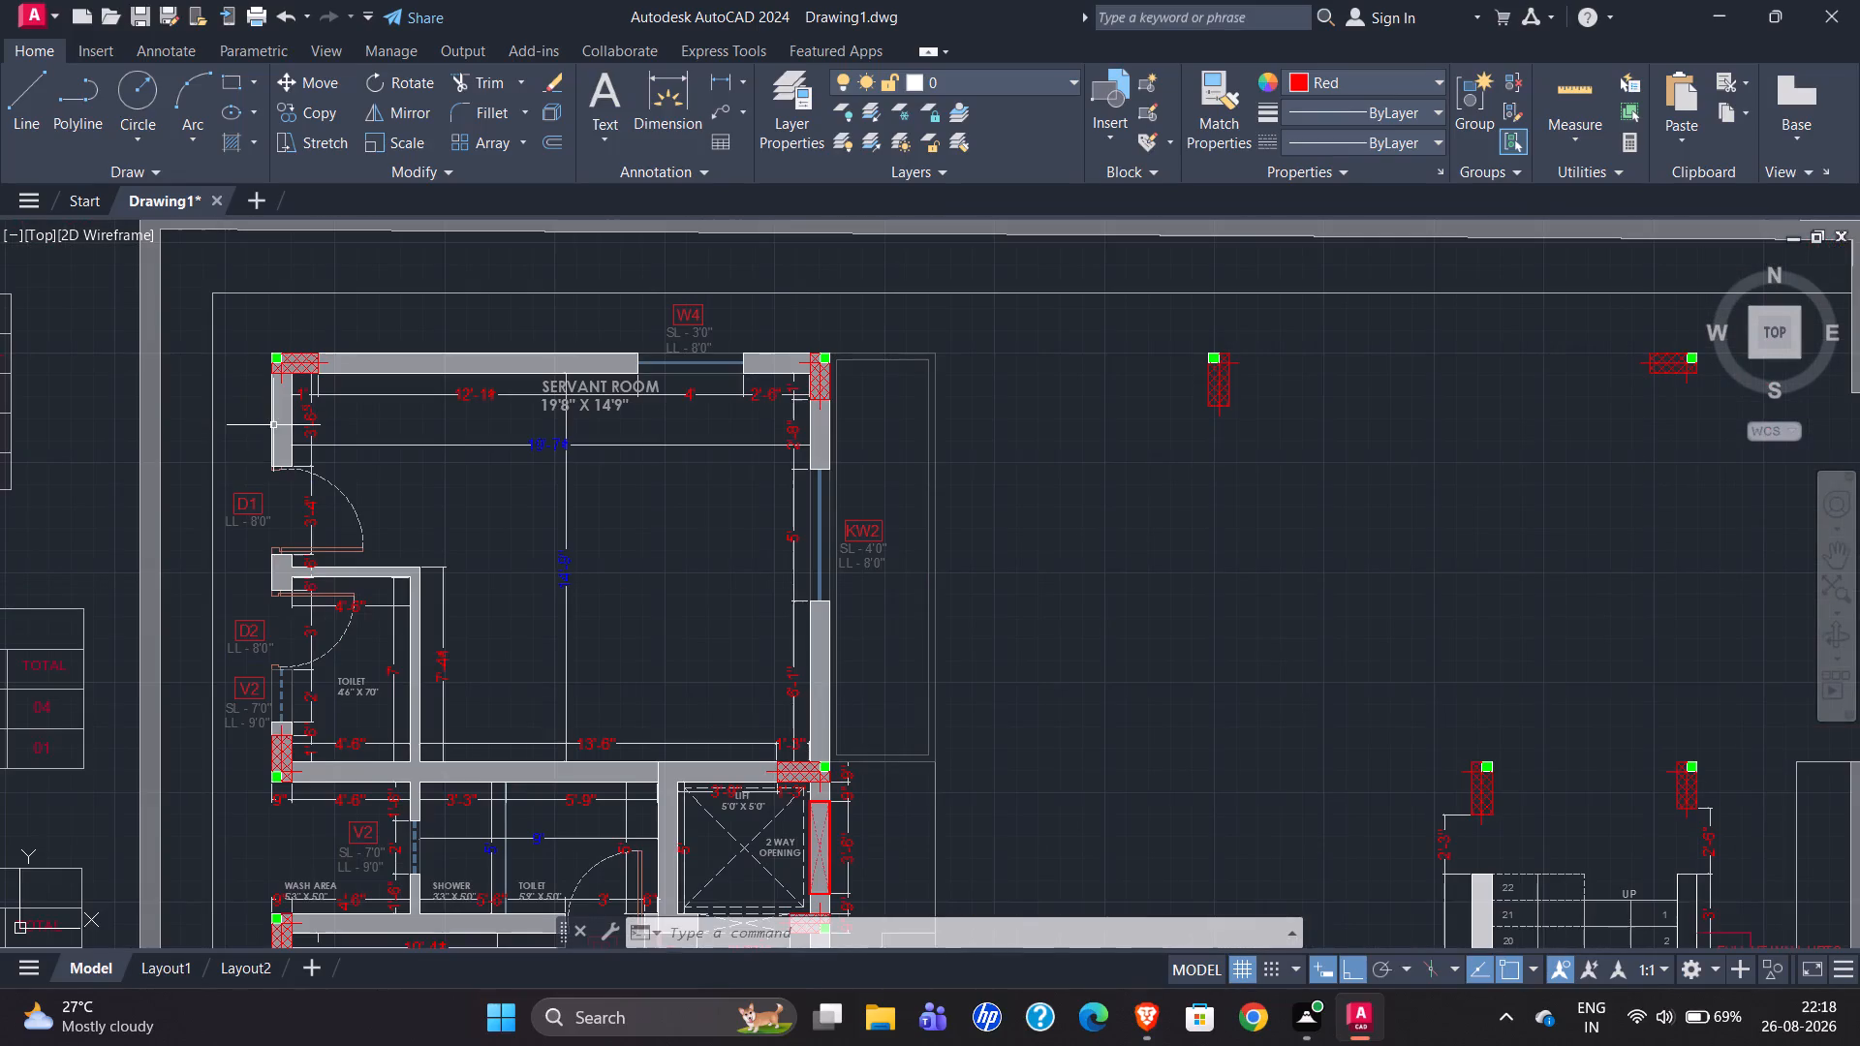
scroll(337, 379, down, 1)
scroll(717, 368, up, 3)
scroll(661, 332, down, 2)
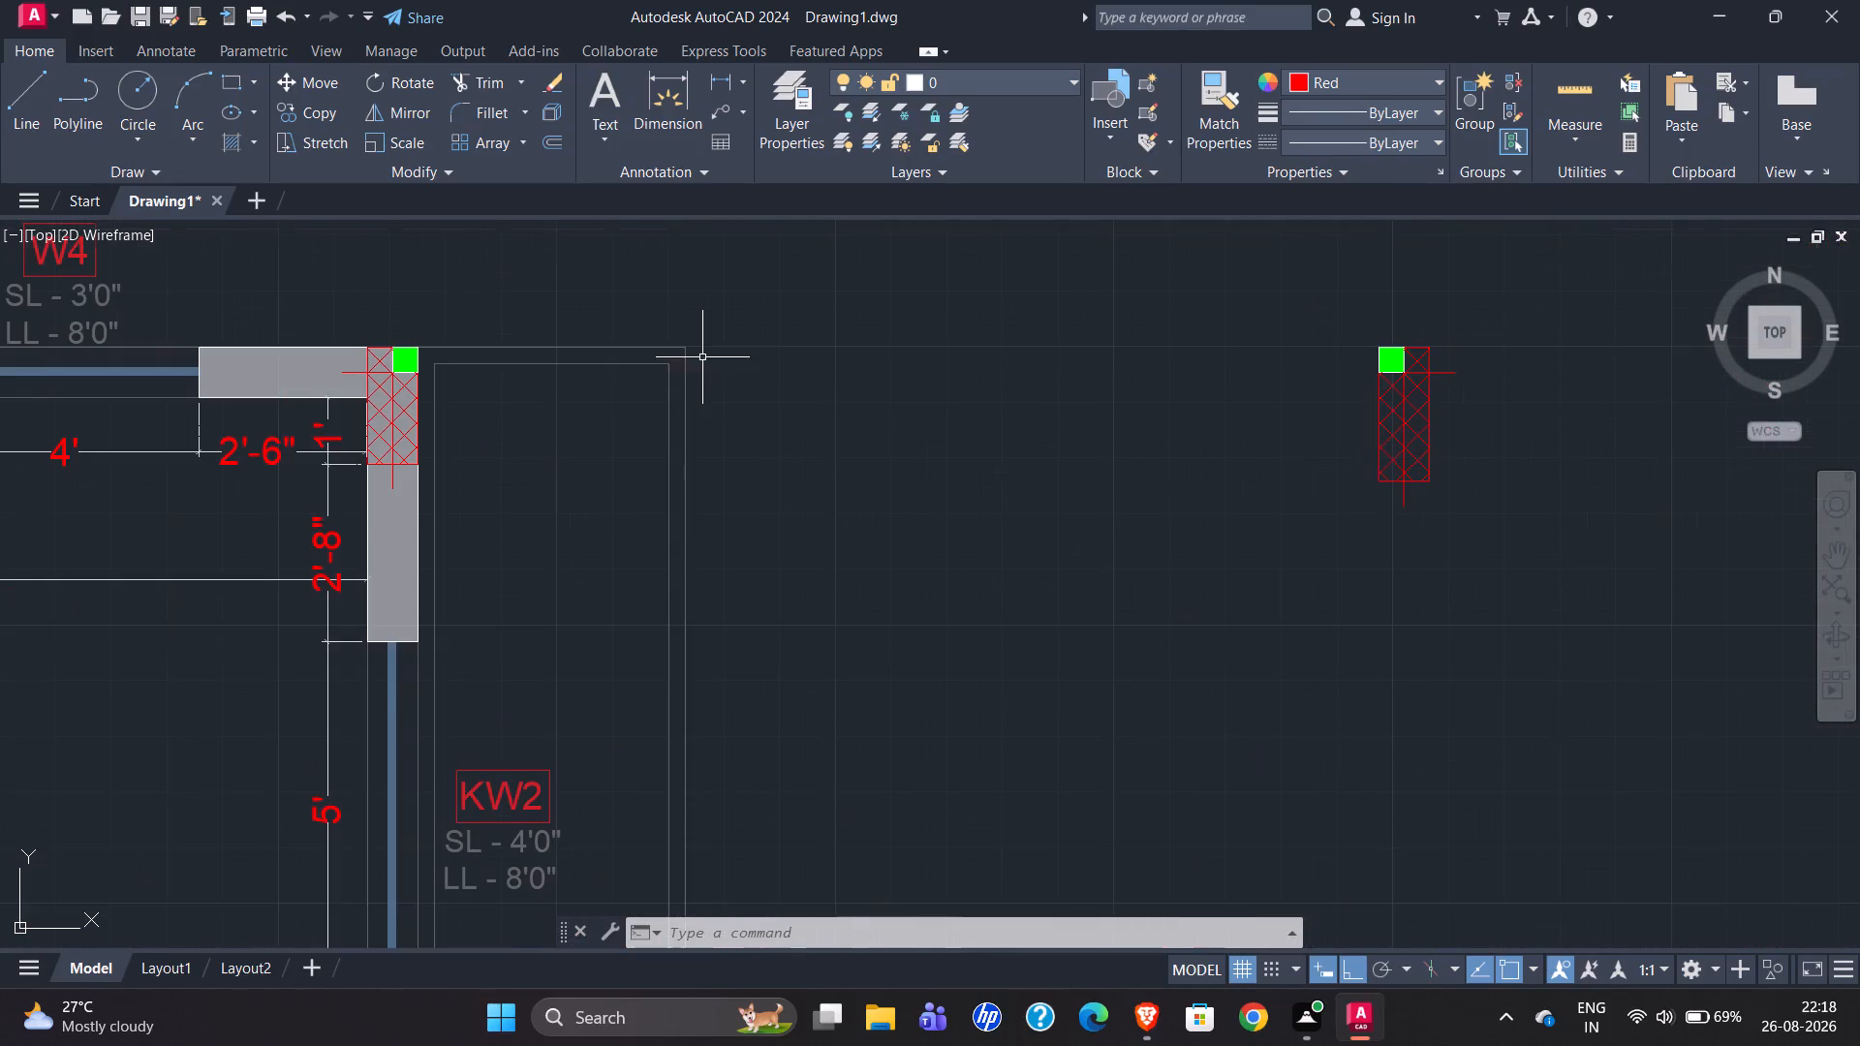
scroll(669, 531, up, 1)
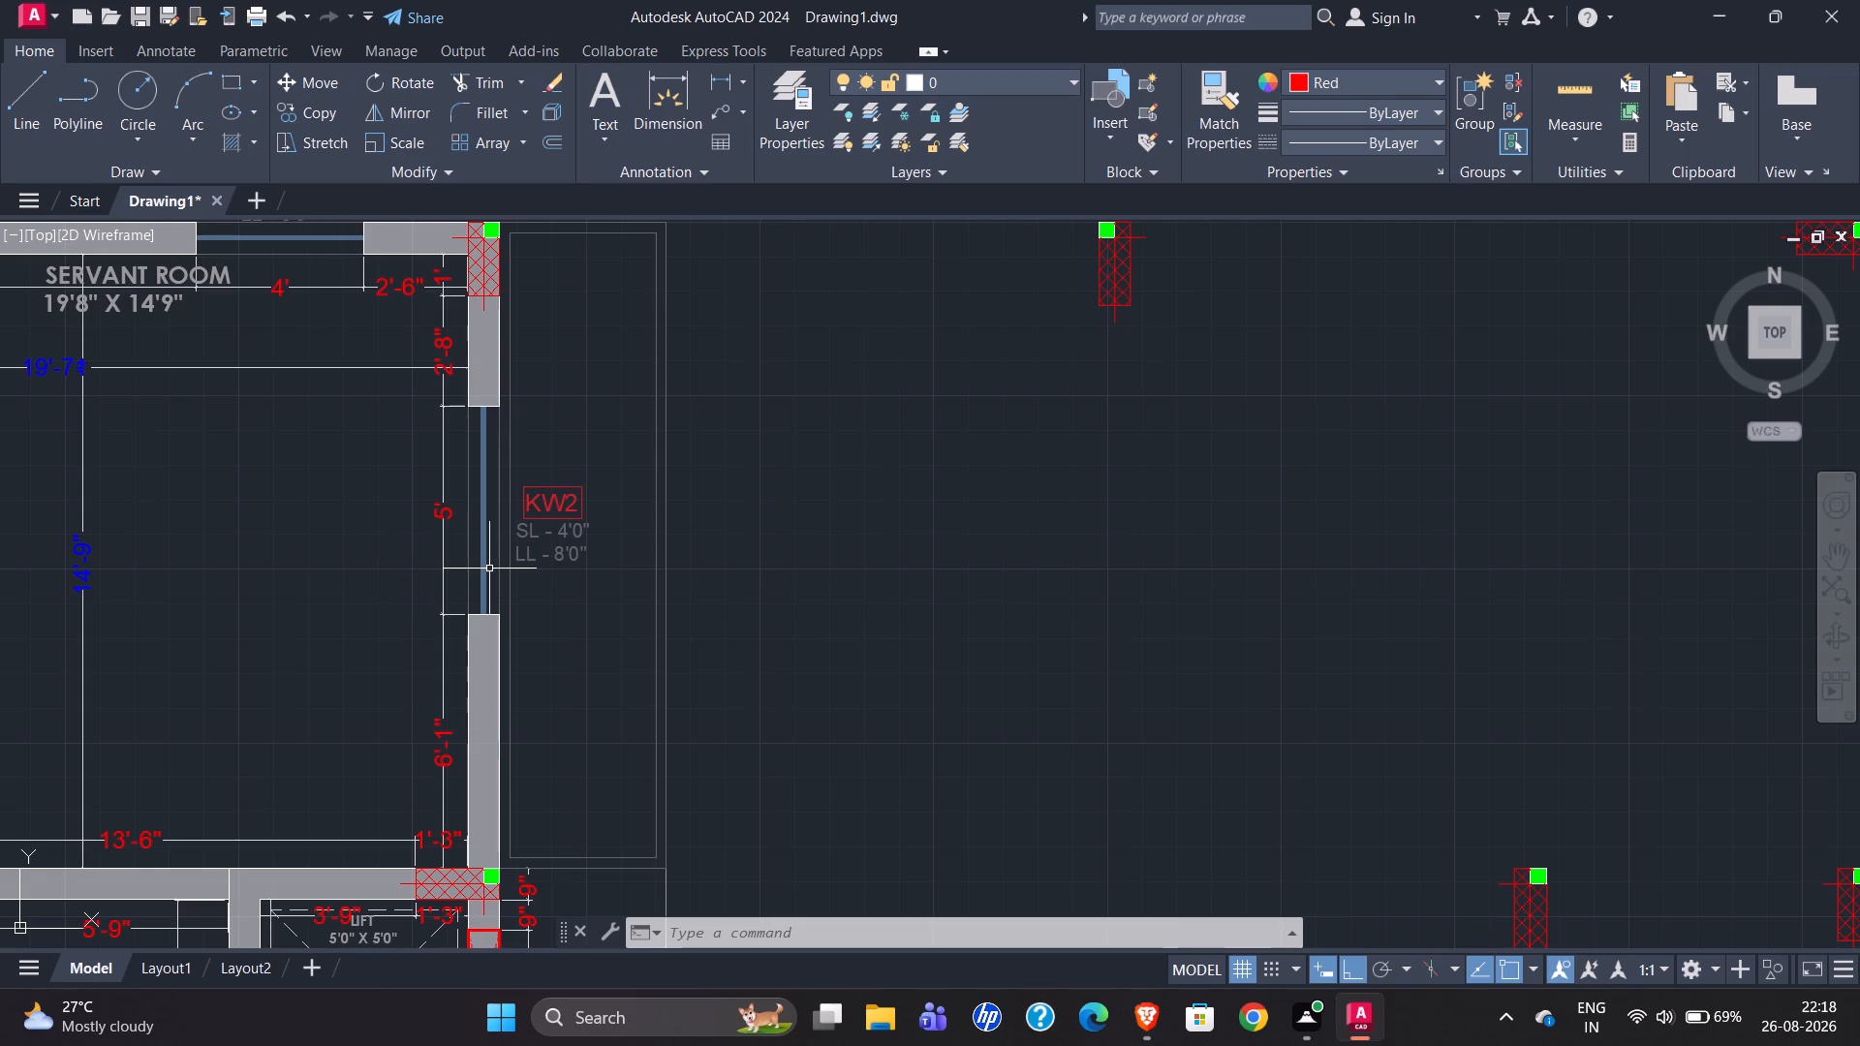
scroll(663, 492, down, 1)
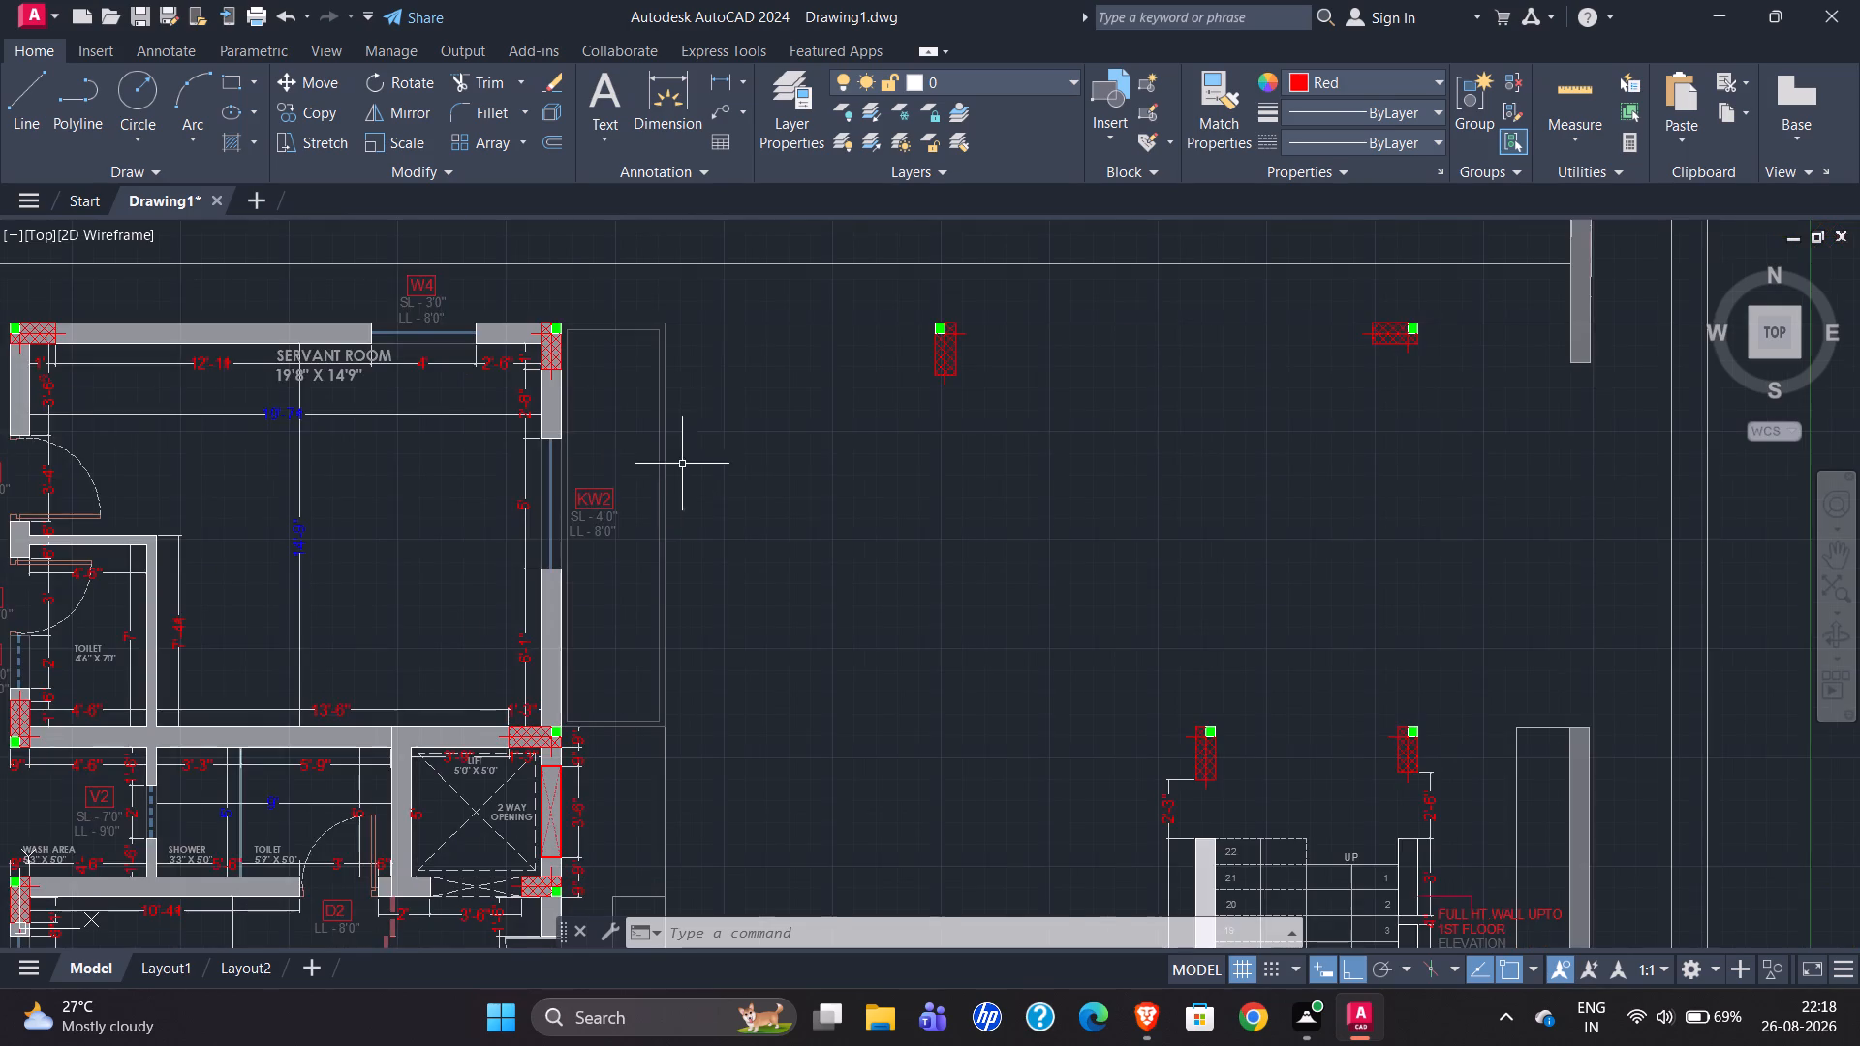
scroll(701, 413, down, 1)
scroll(701, 529, down, 1)
scroll(697, 701, up, 3)
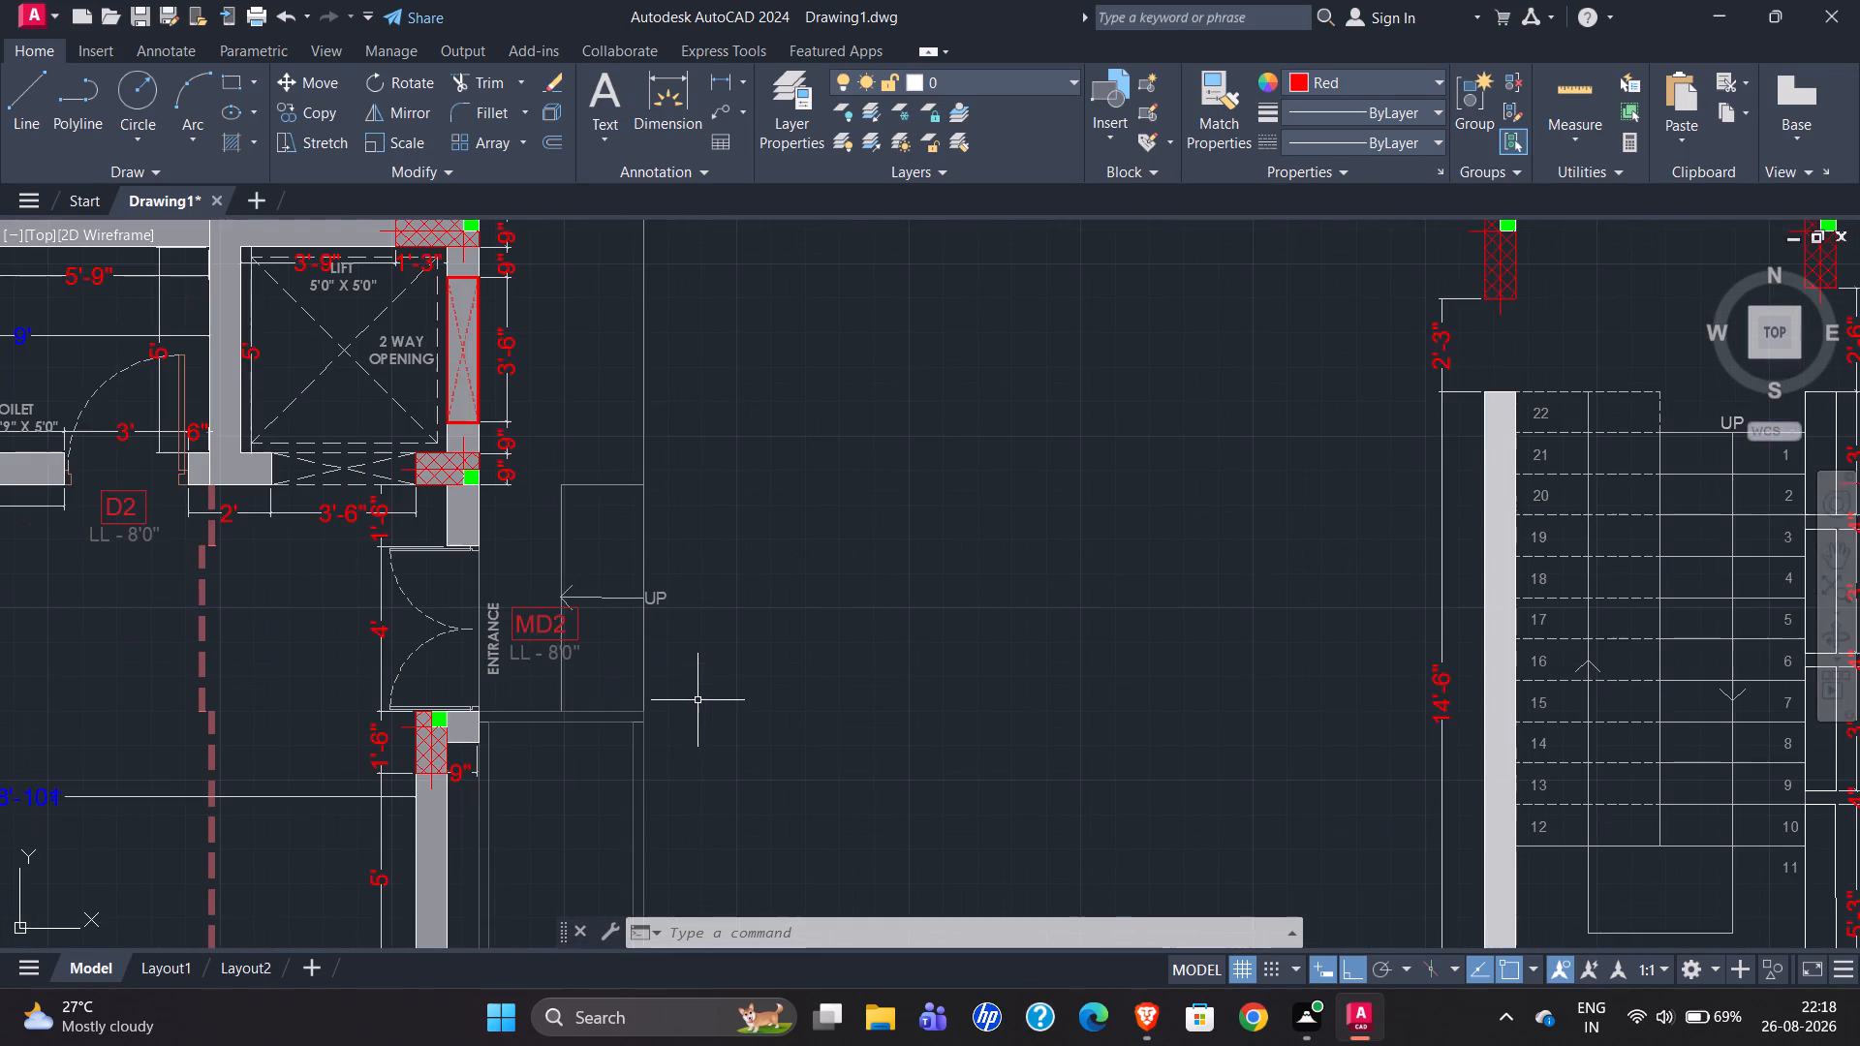
scroll(694, 499, down, 1)
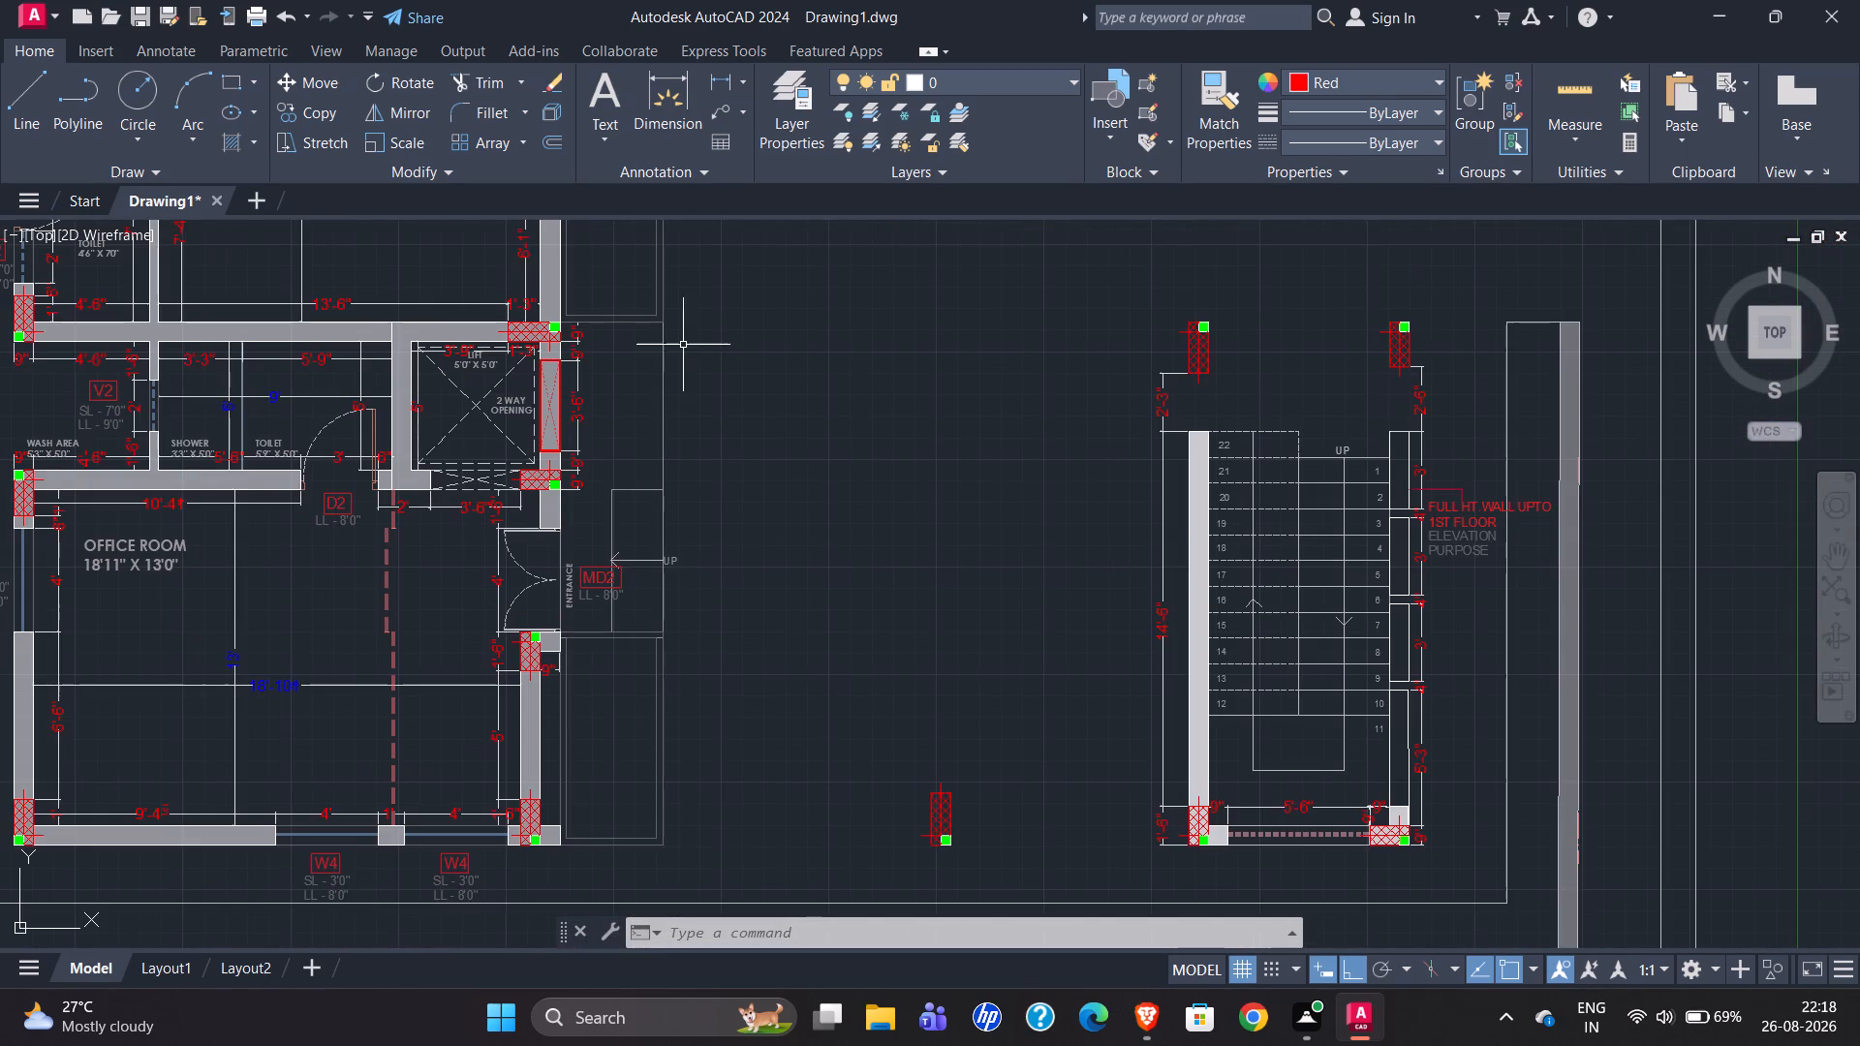
scroll(666, 335, up, 3)
scroll(661, 332, down, 2)
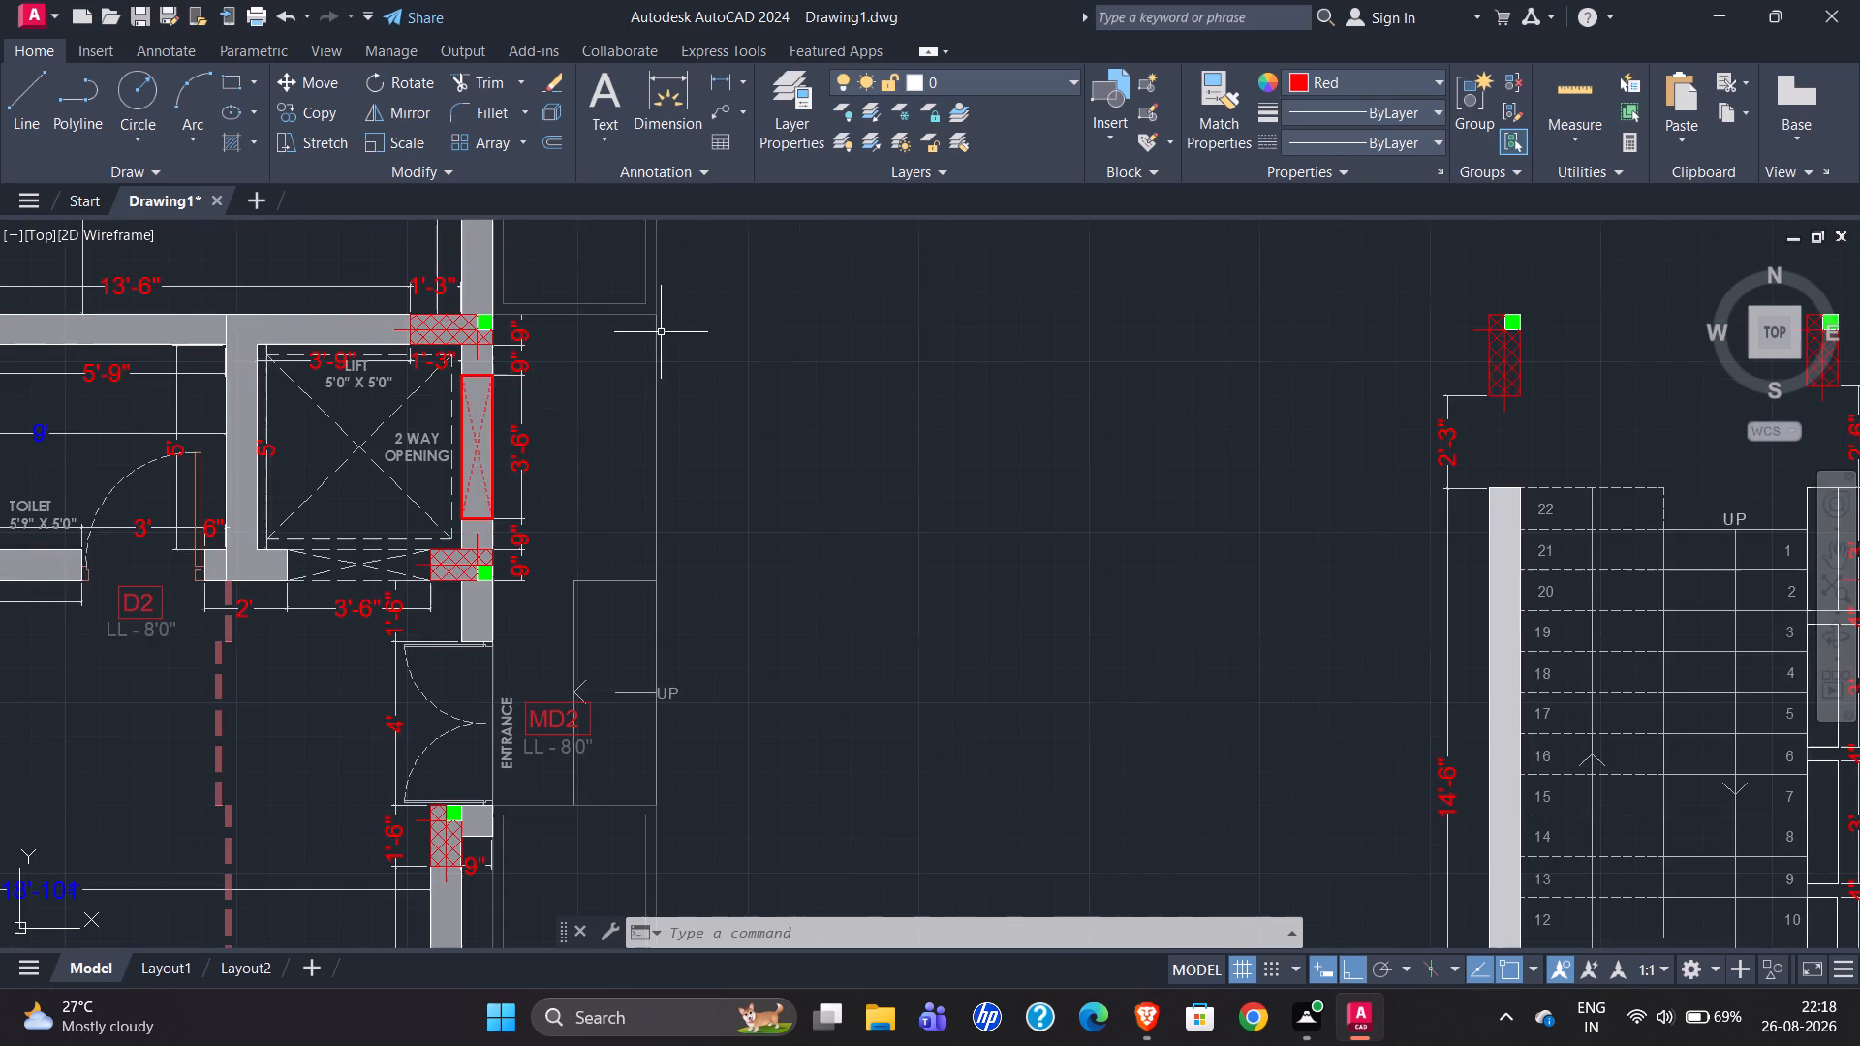
scroll(661, 333, down, 1)
scroll(672, 686, up, 1)
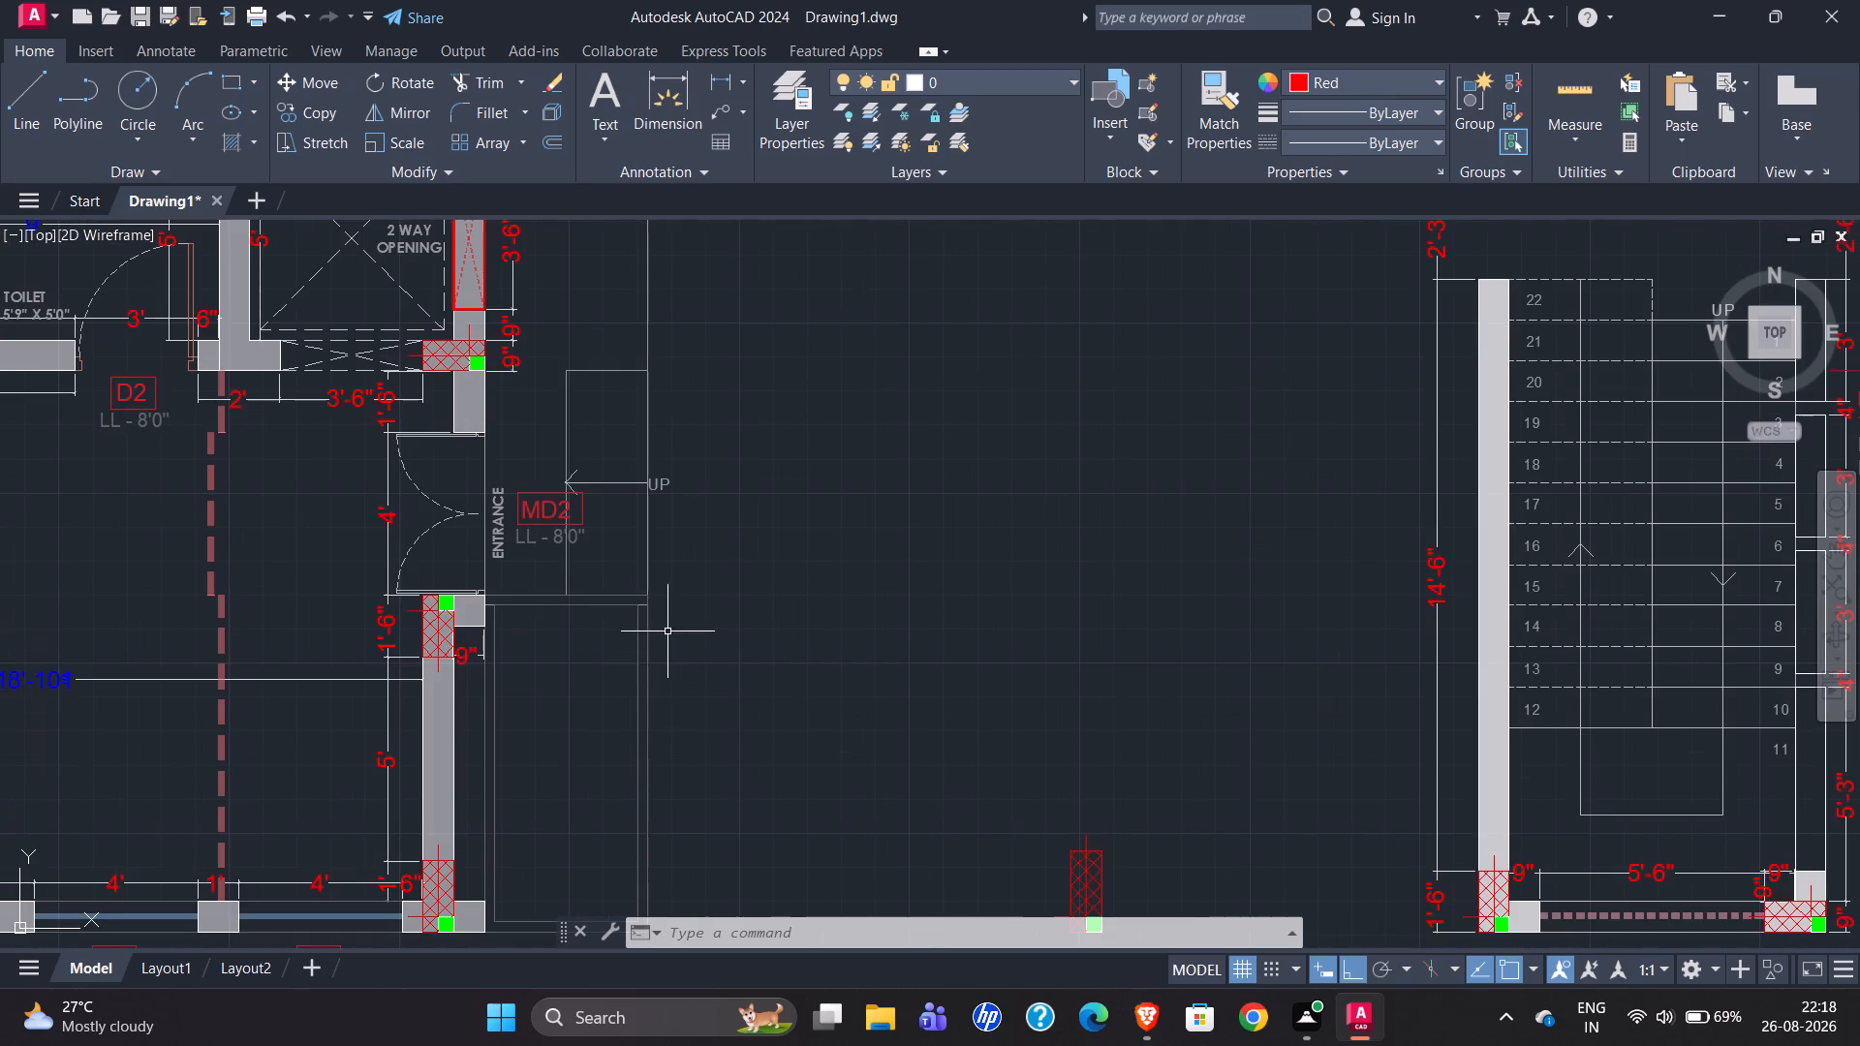
scroll(664, 538, down, 1)
scroll(638, 694, up, 2)
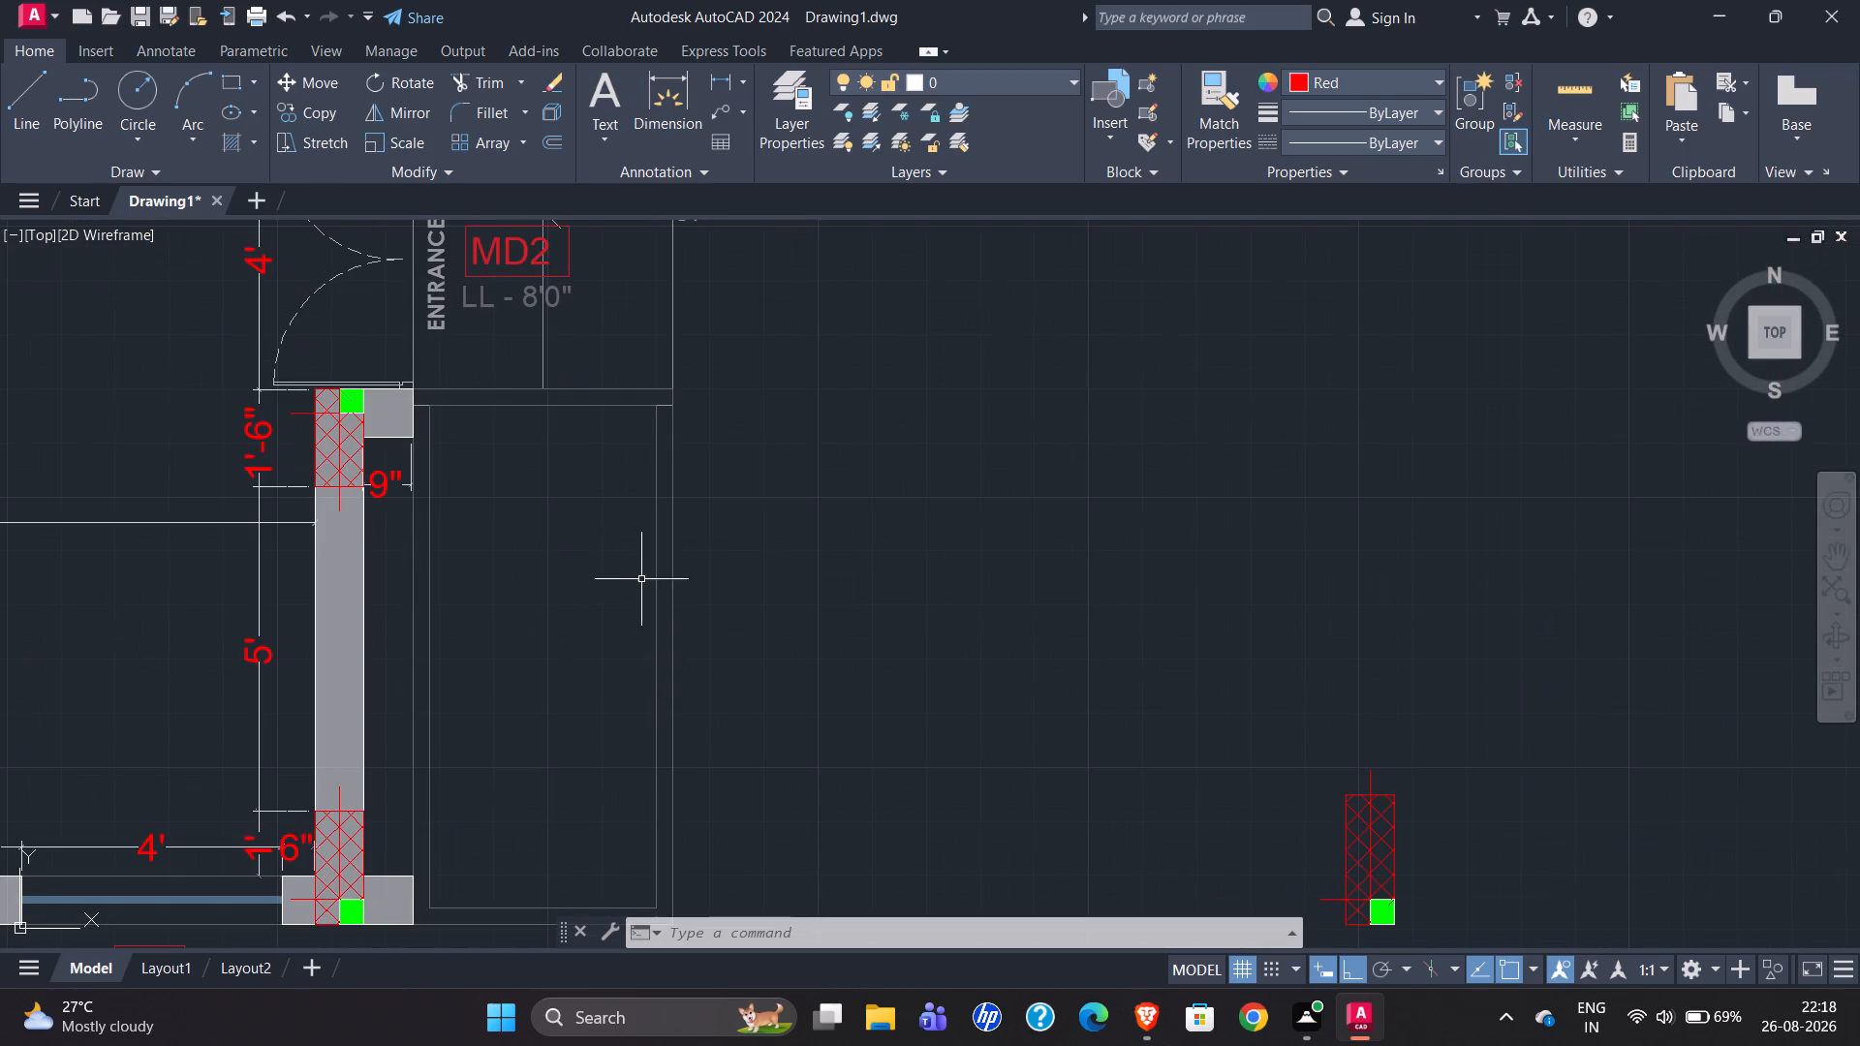
scroll(646, 550, down, 1)
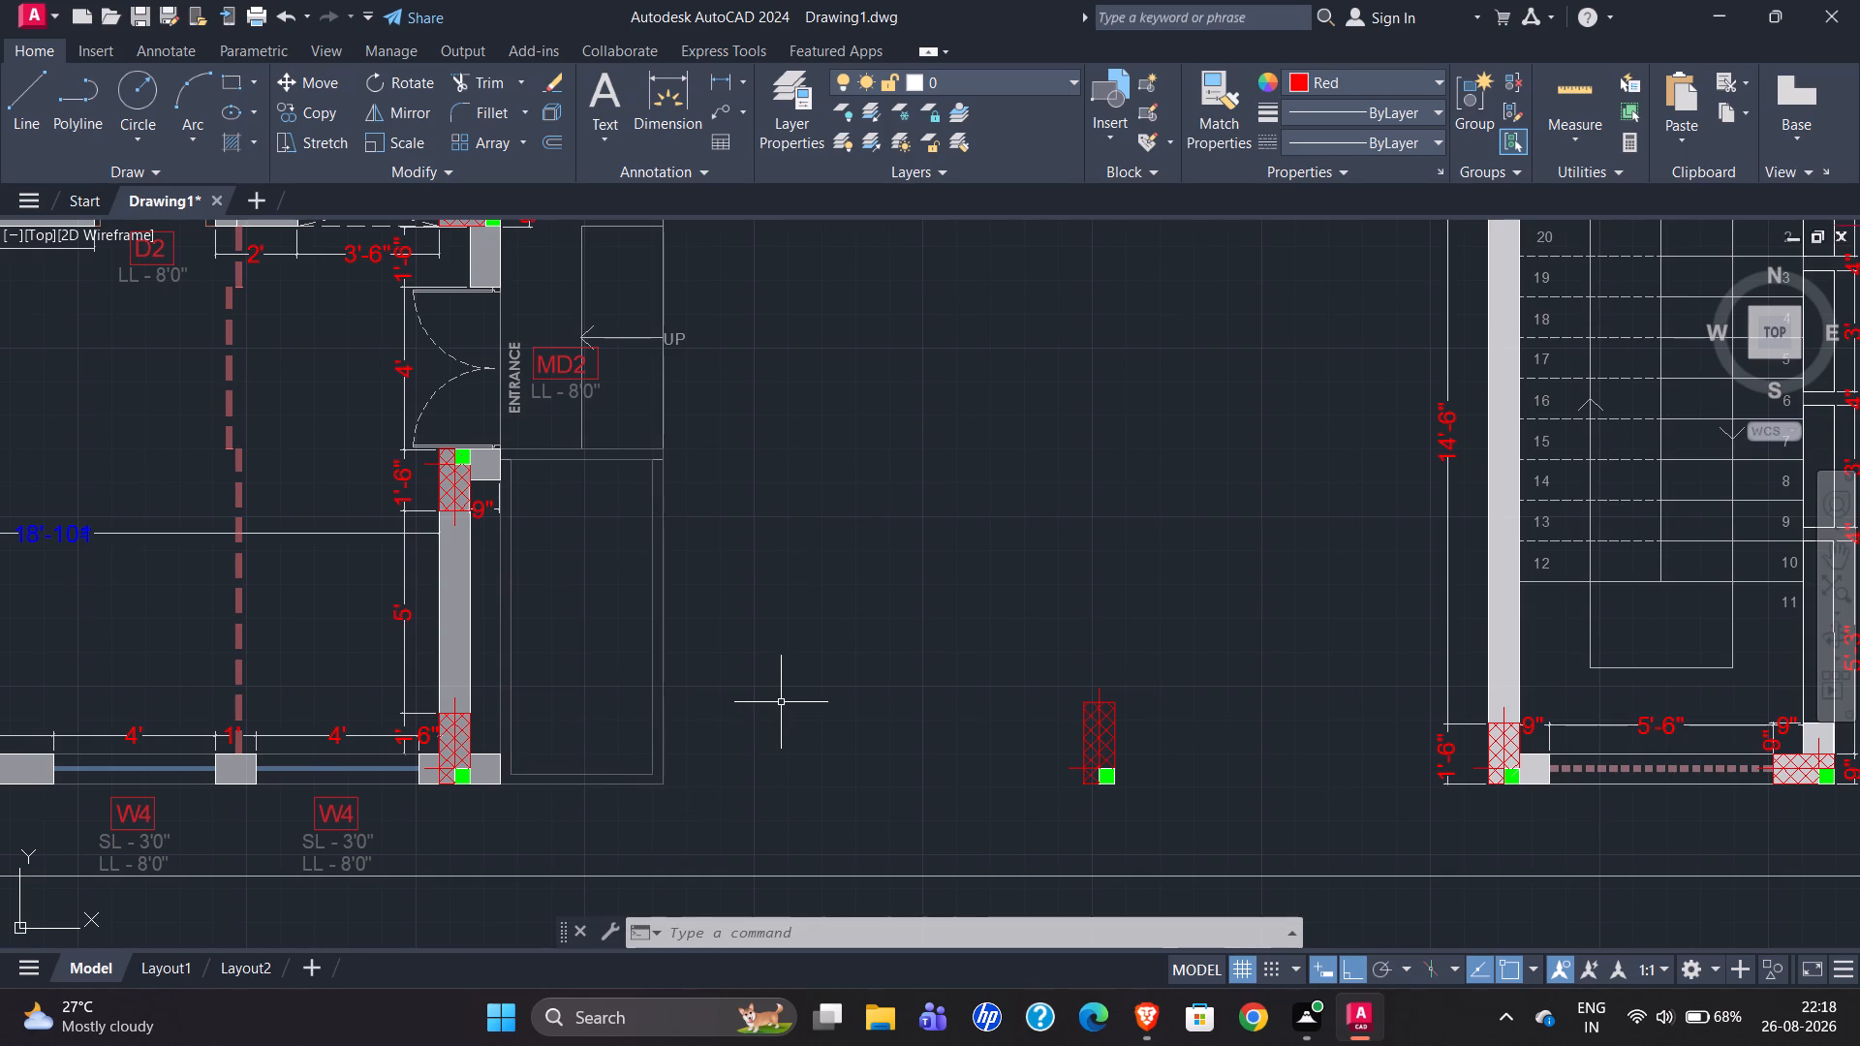
scroll(381, 774, down, 2)
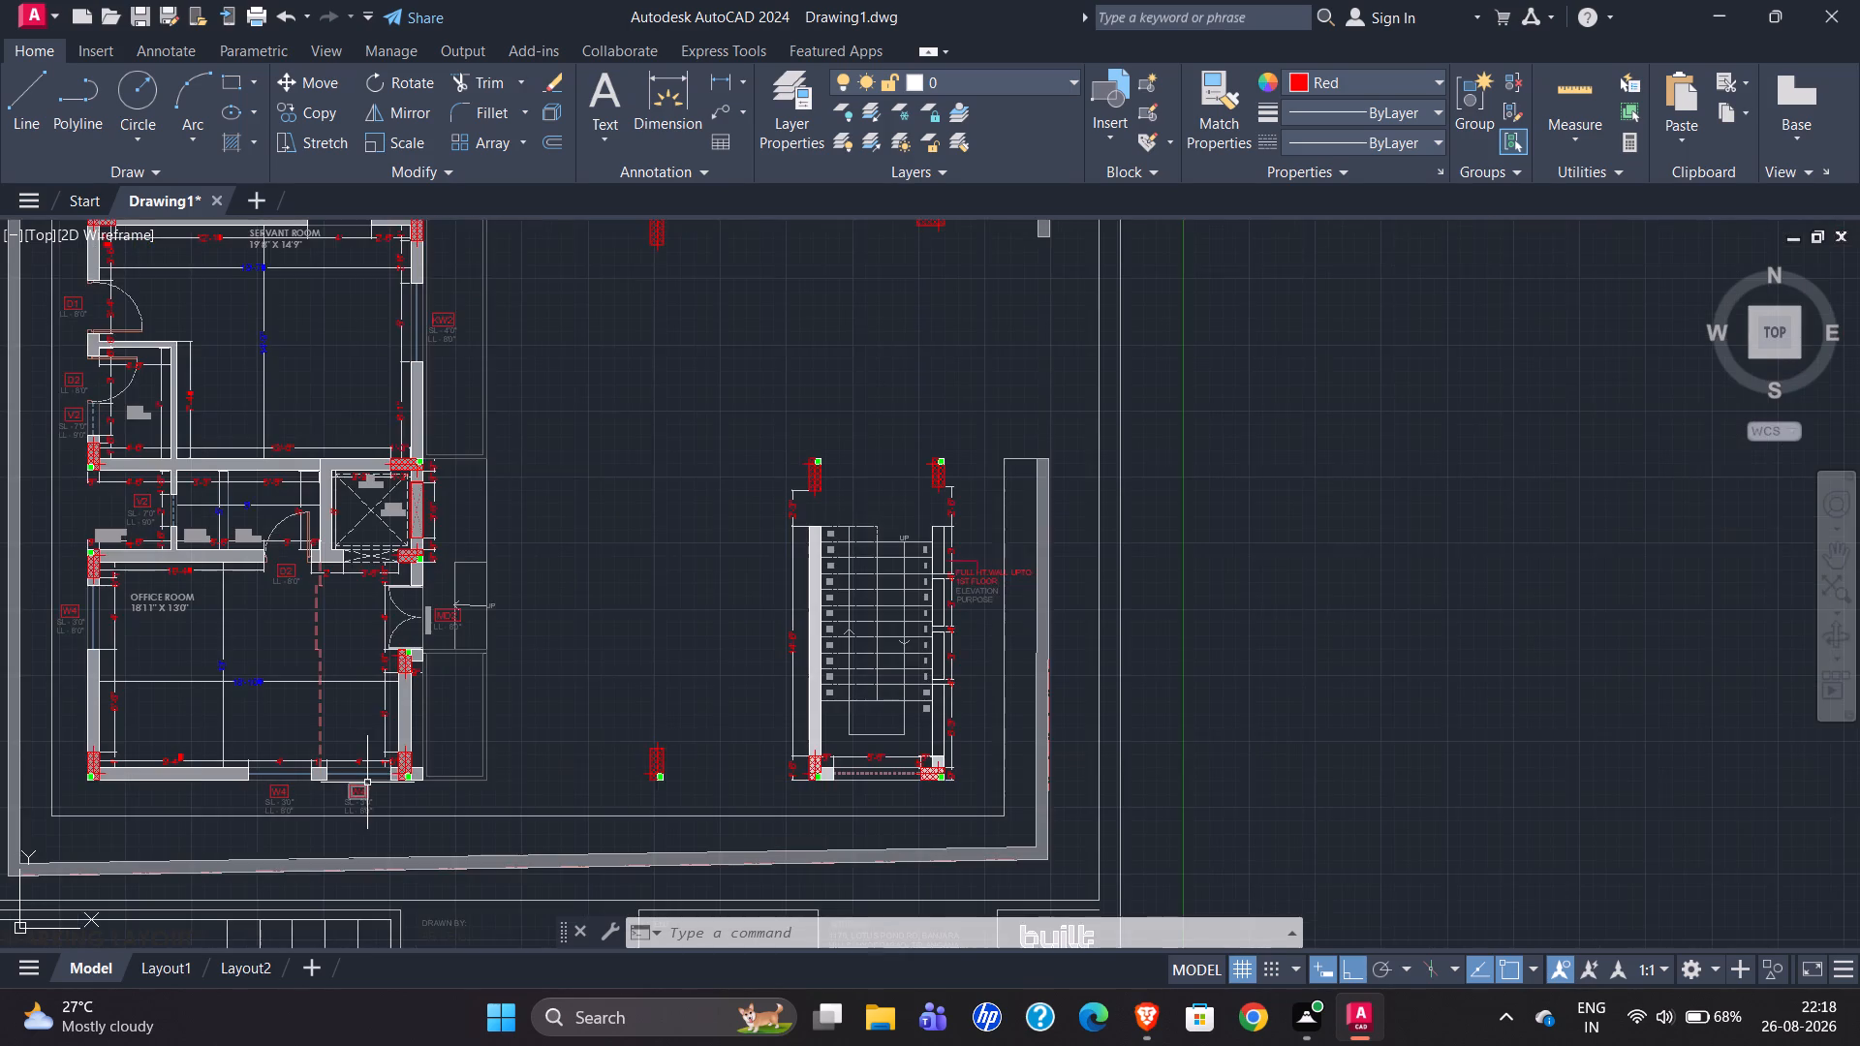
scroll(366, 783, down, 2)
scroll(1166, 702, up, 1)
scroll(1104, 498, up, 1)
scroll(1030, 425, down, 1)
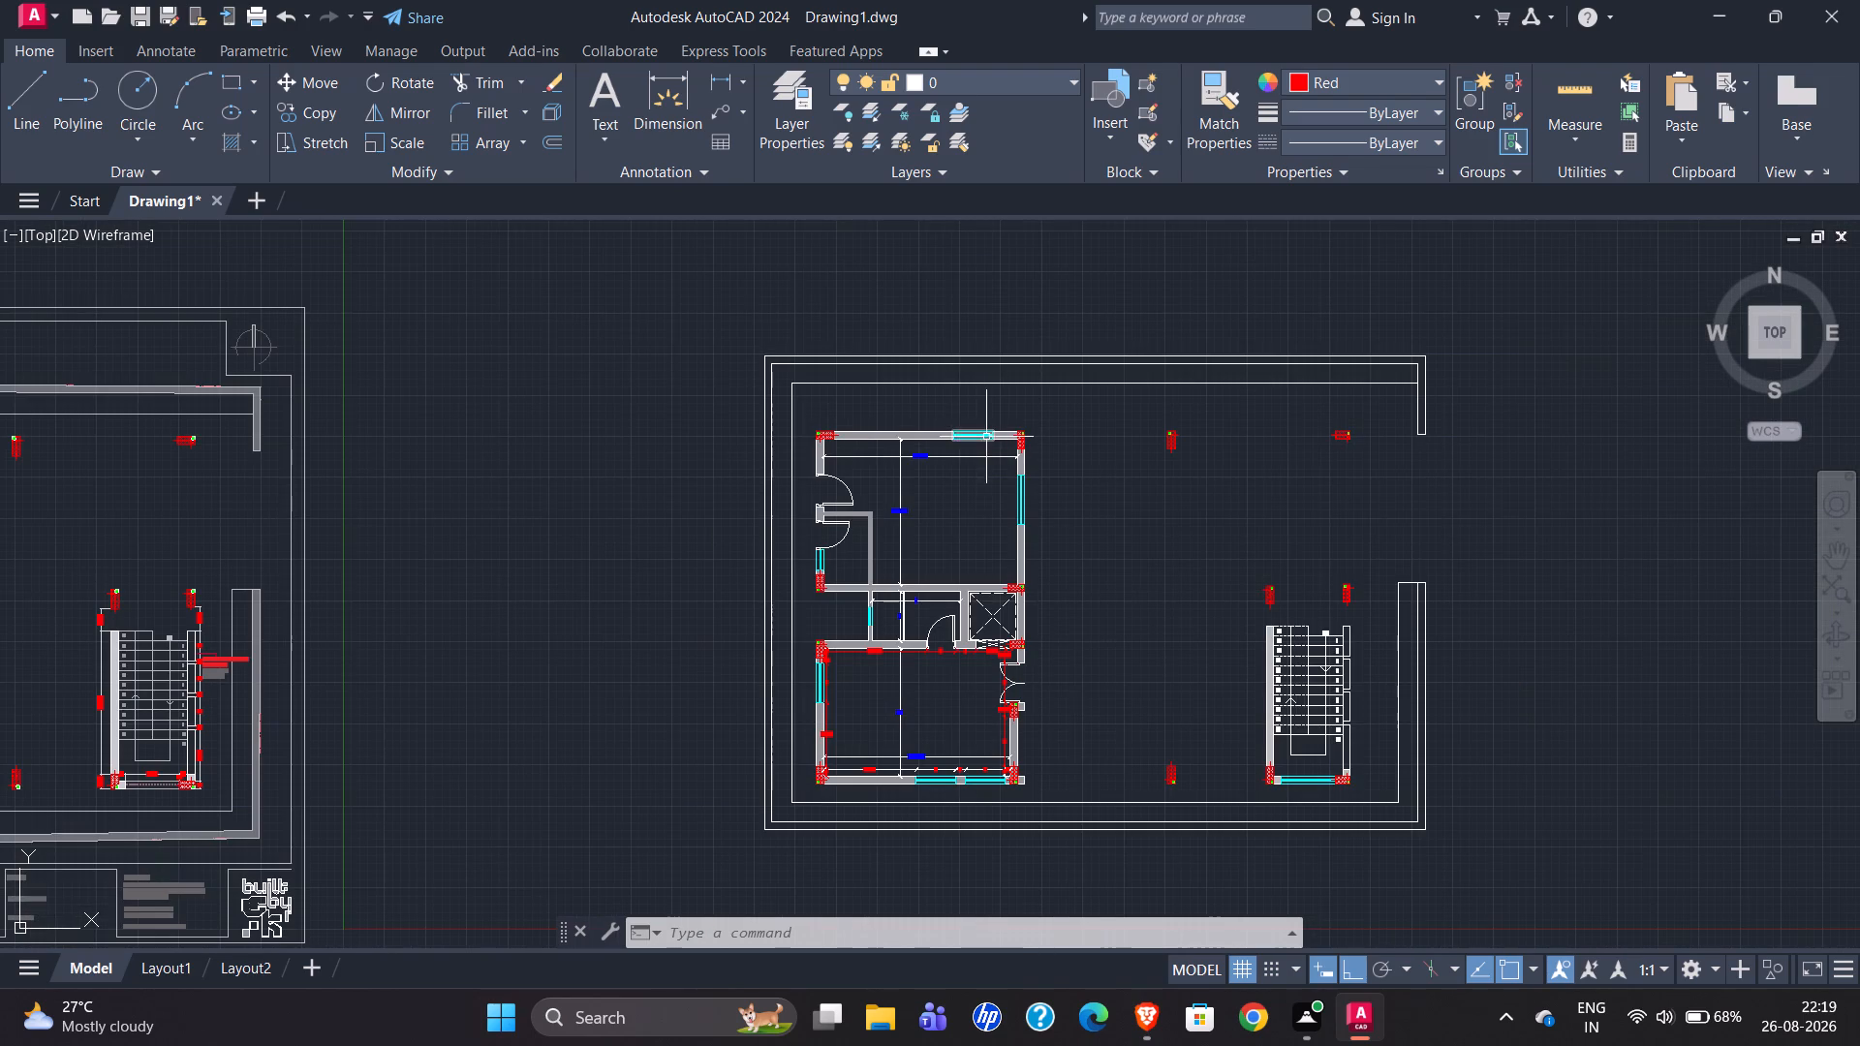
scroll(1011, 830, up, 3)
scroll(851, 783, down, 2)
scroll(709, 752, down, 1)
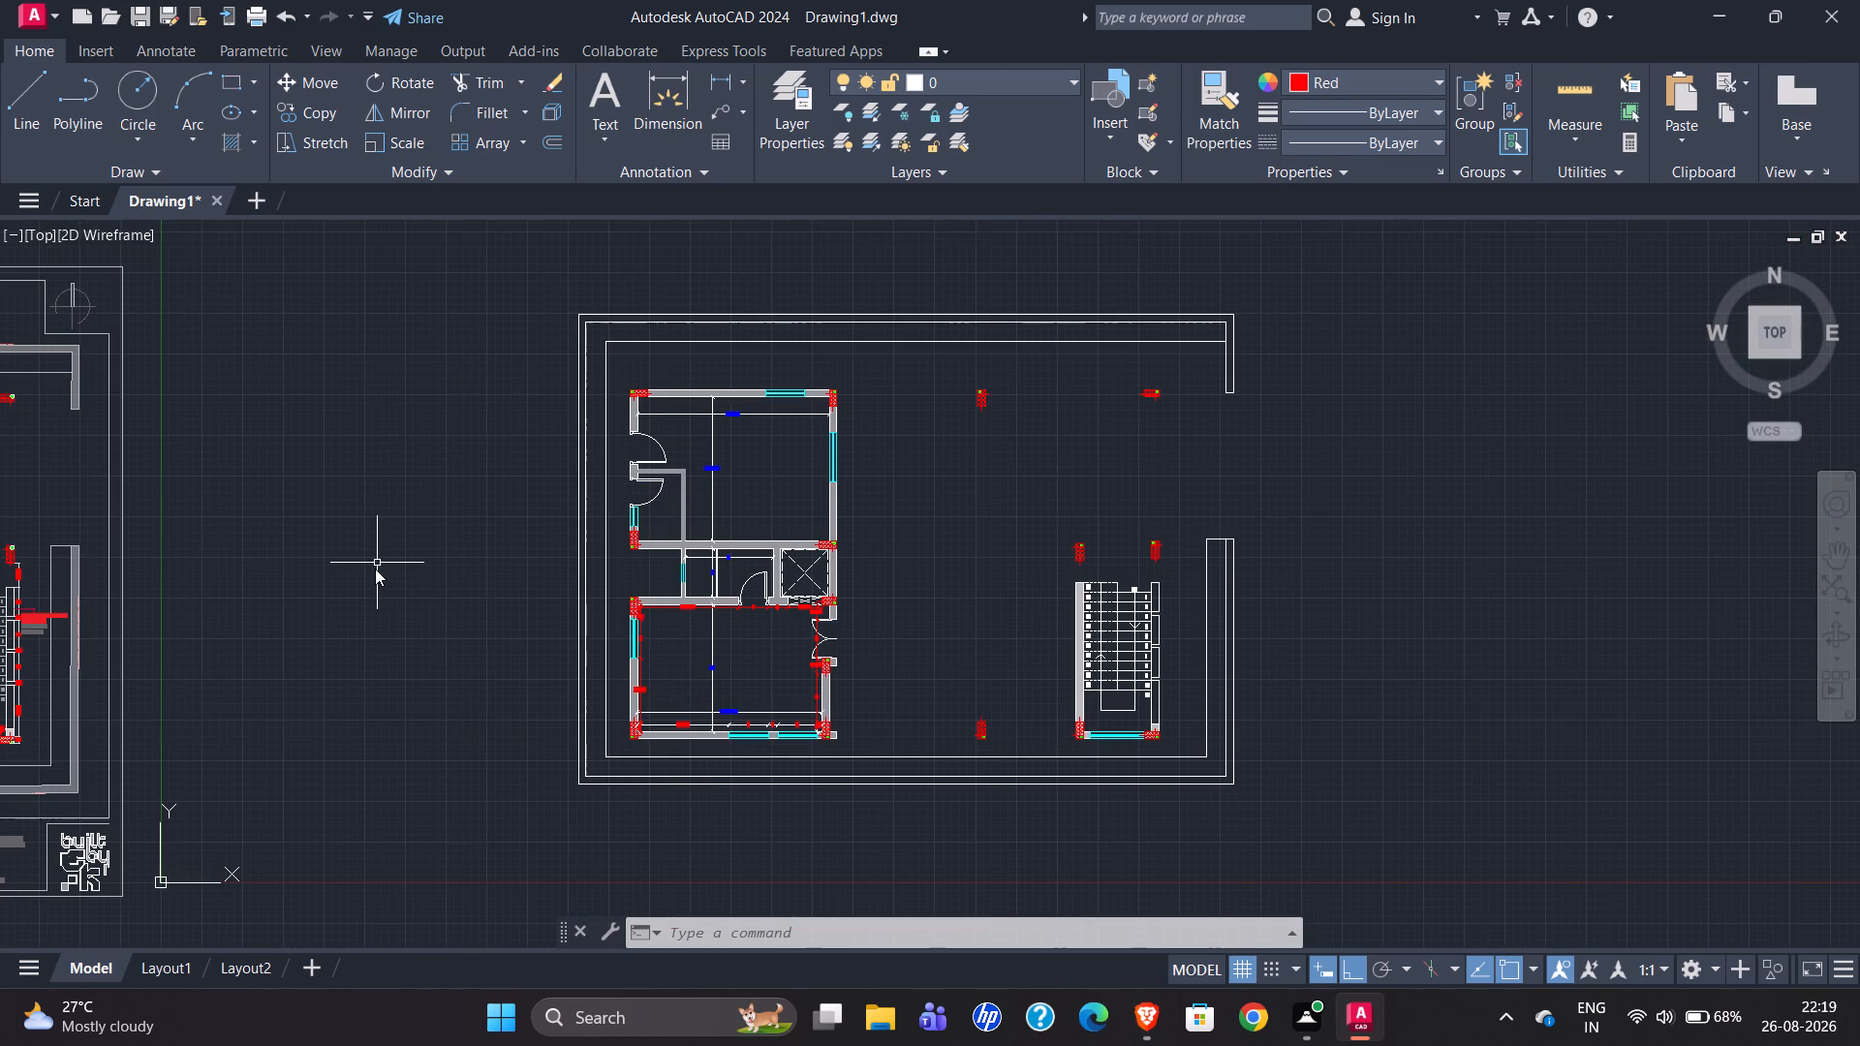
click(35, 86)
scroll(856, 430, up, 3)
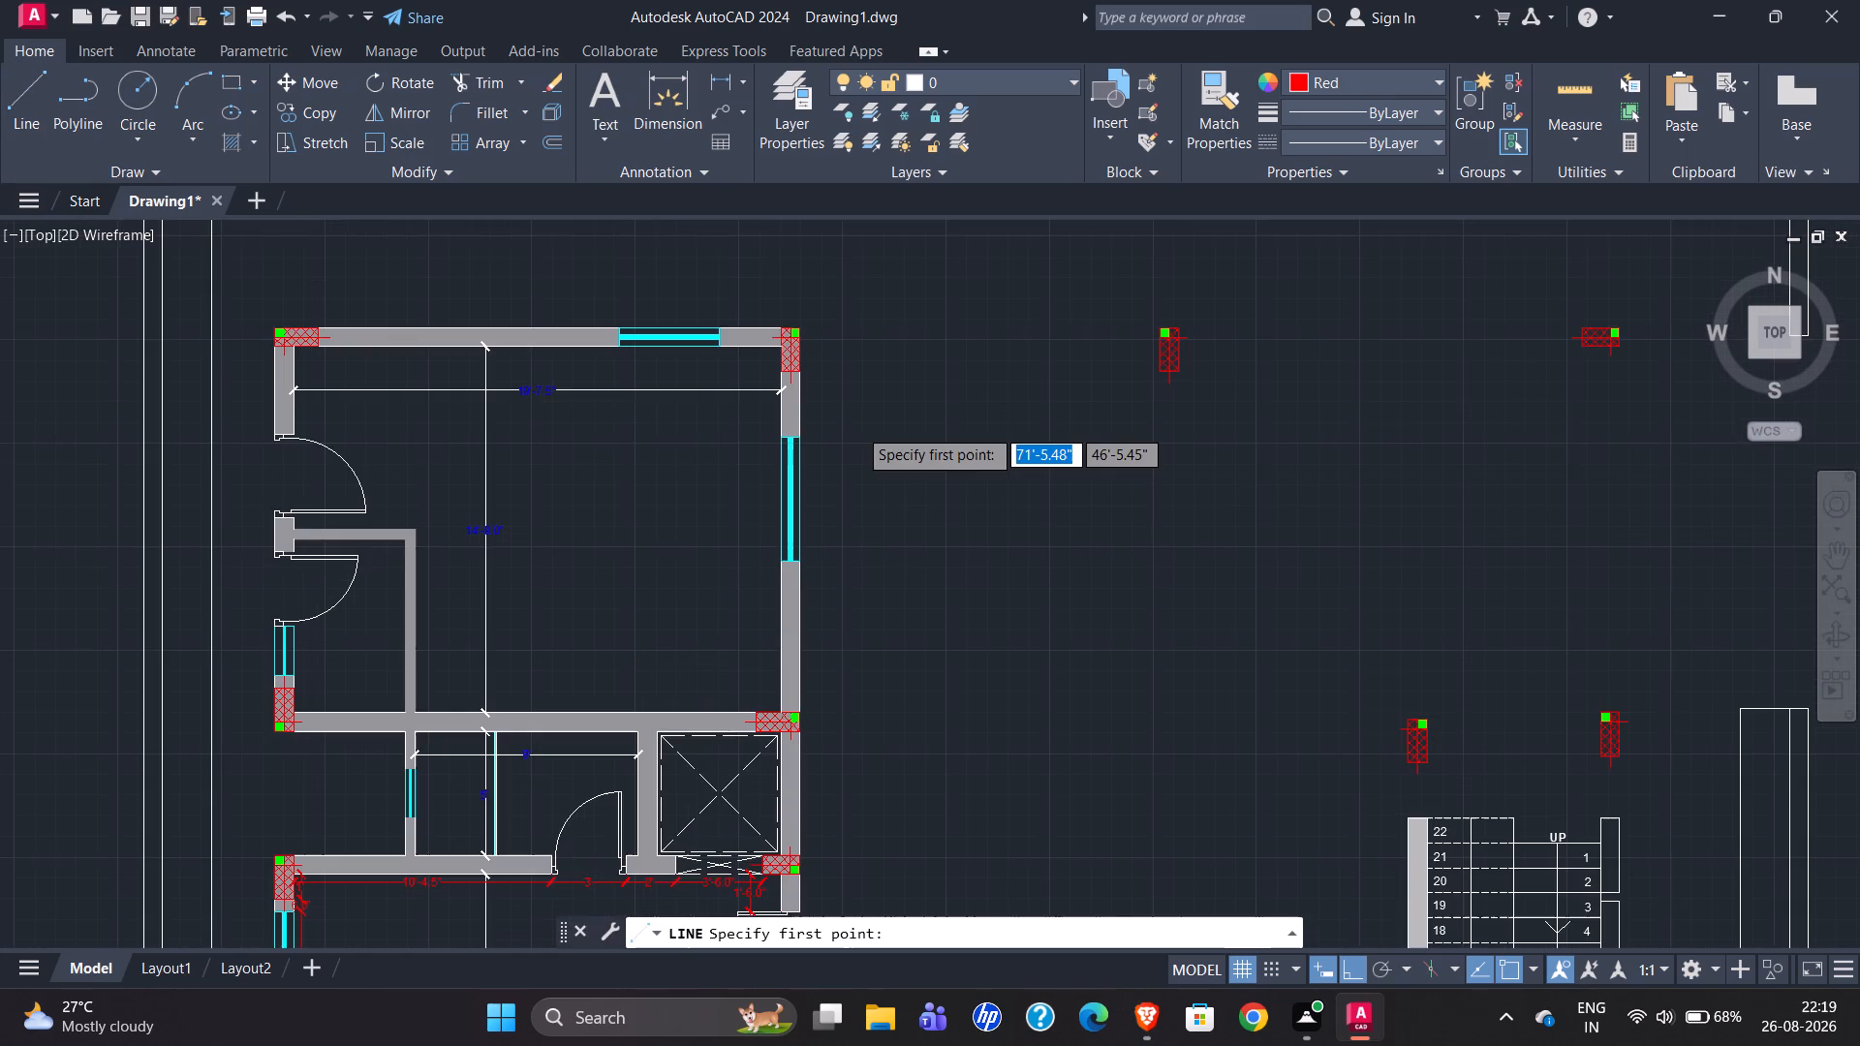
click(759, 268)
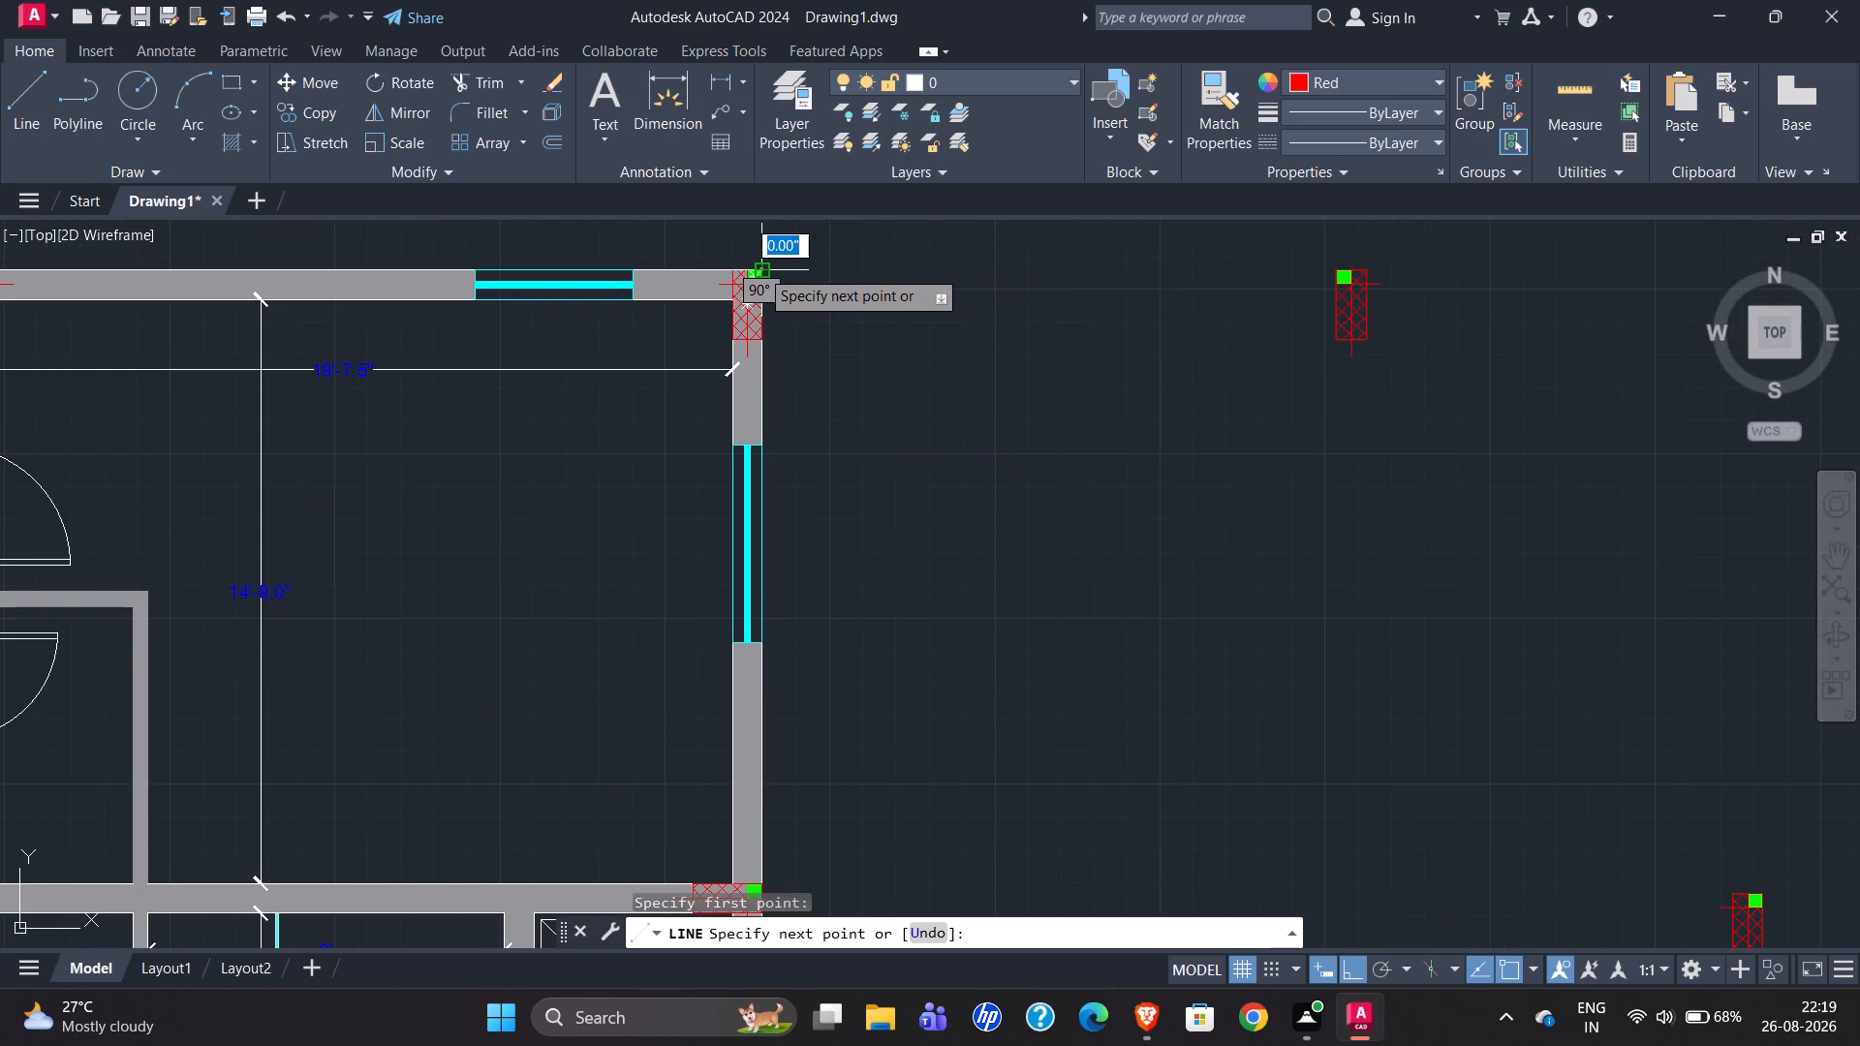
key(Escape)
Draw a ByLayer-coloured outline from the redrawn servant room's northeast corner 4' east, south to the office room's south edge, and back to its southeast corner.
click(1331, 77)
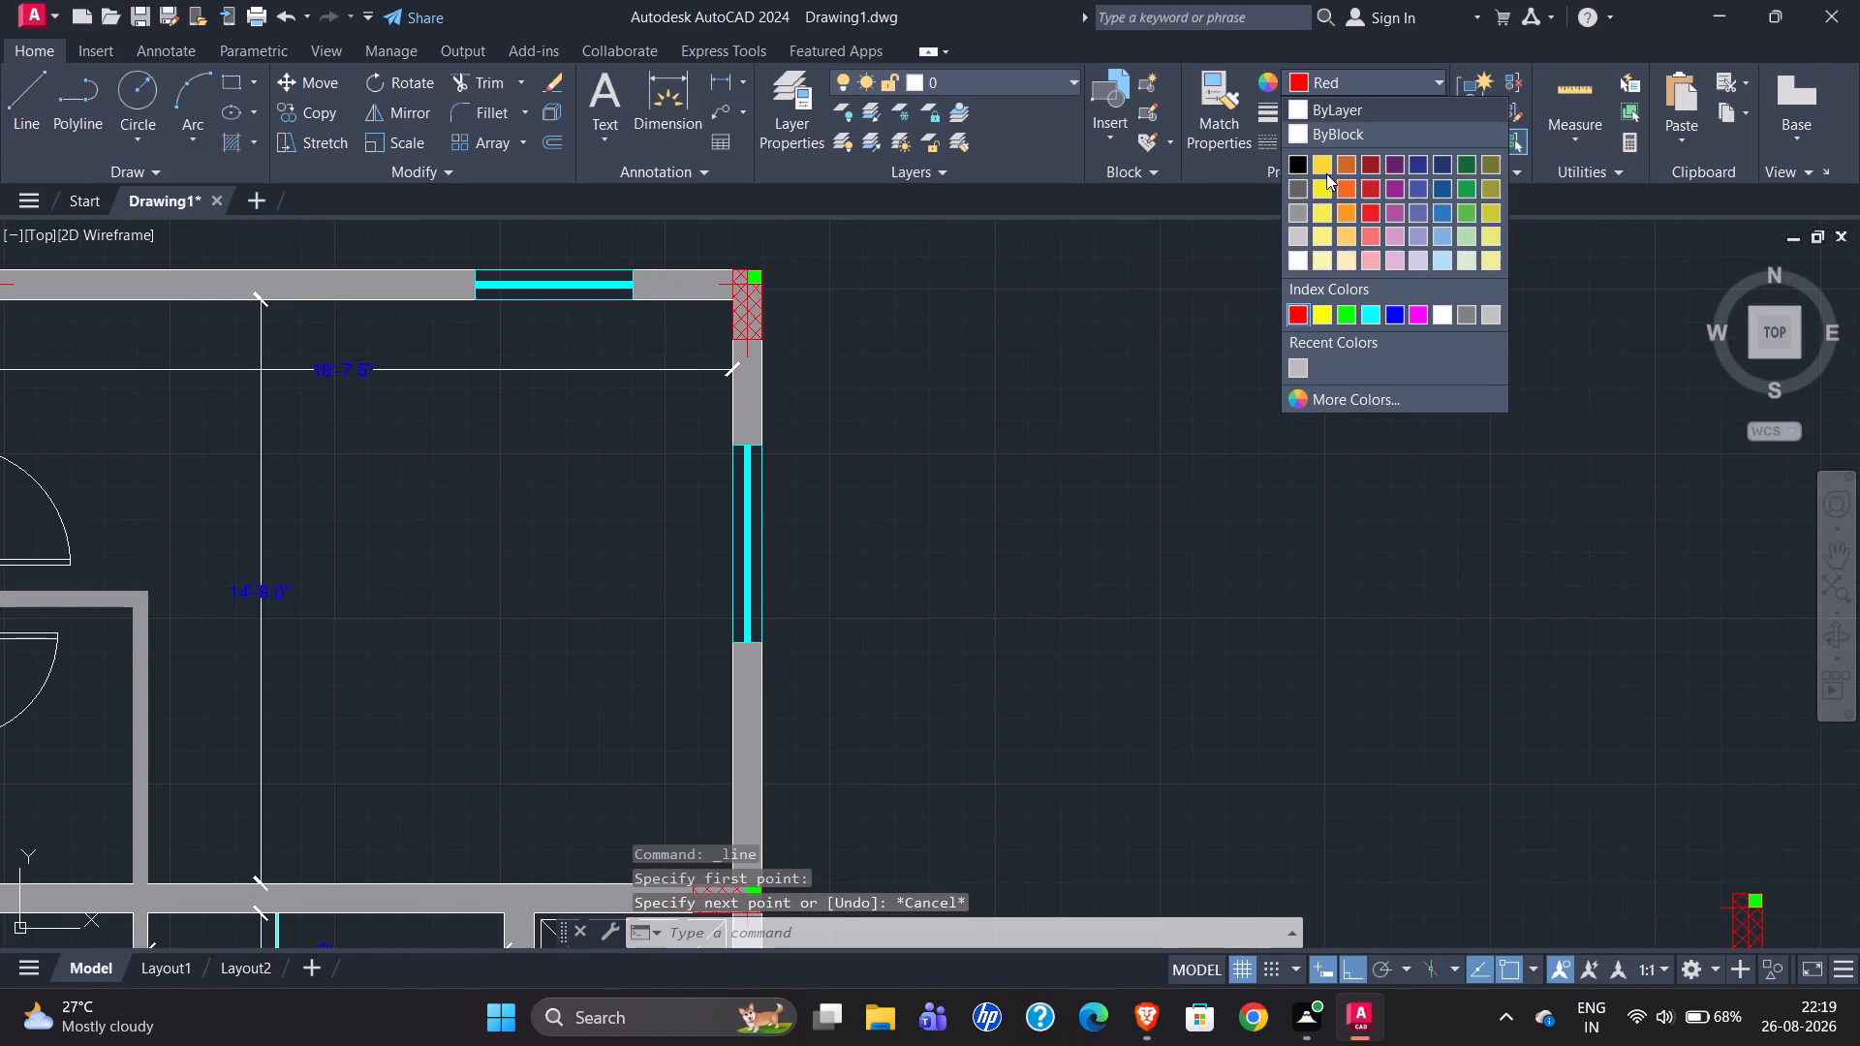
click(1341, 111)
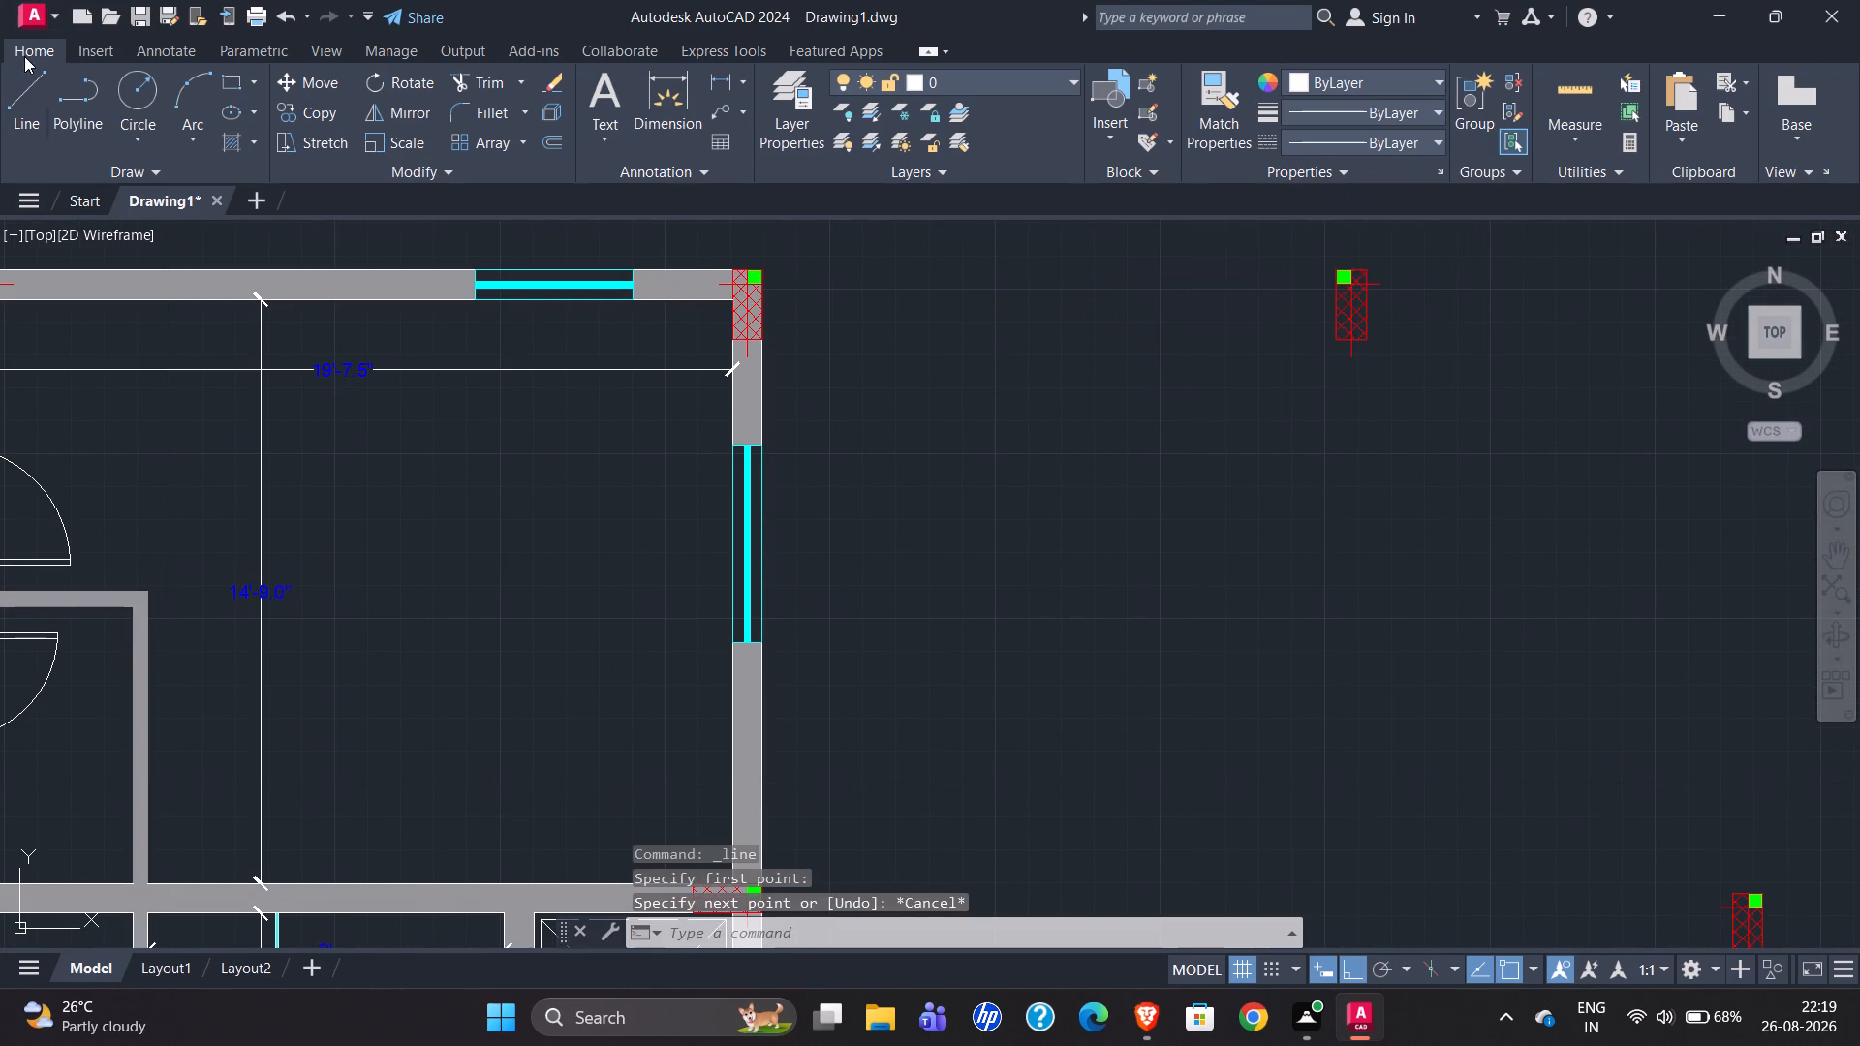
click(32, 110)
click(766, 270)
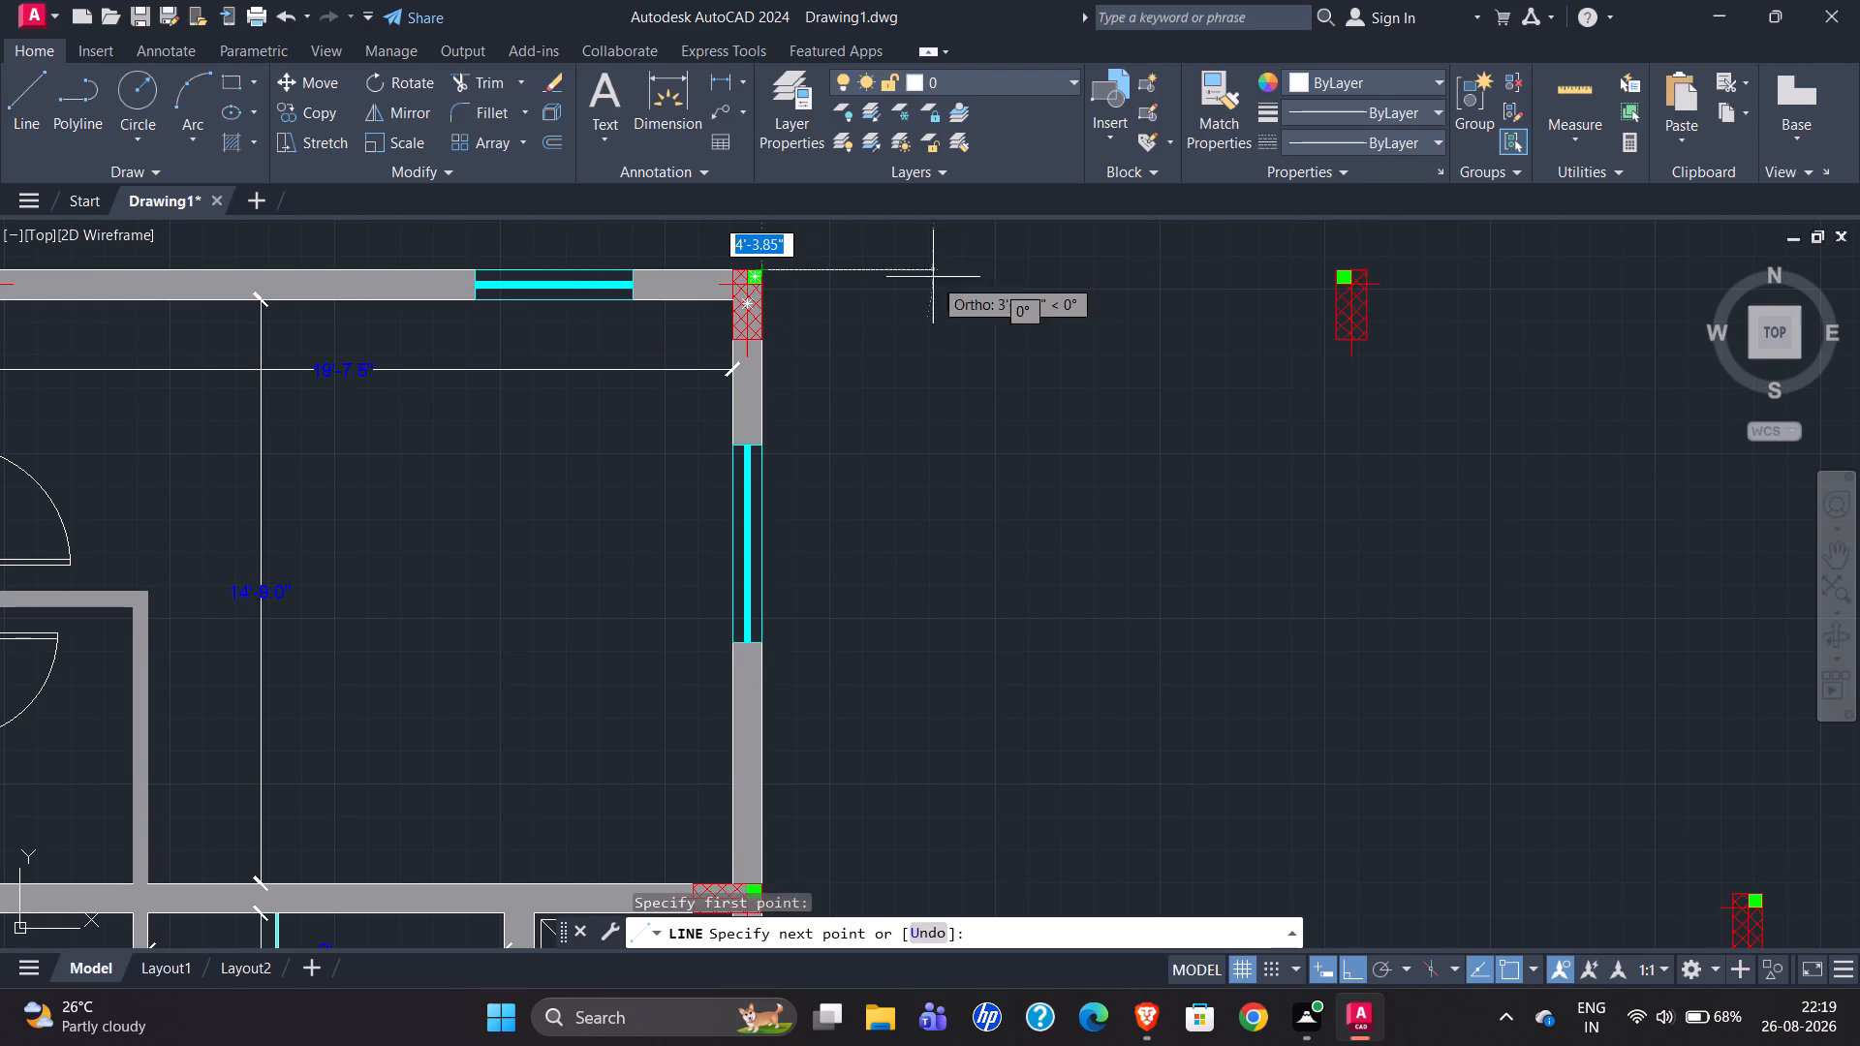
text(4')
key(Return)
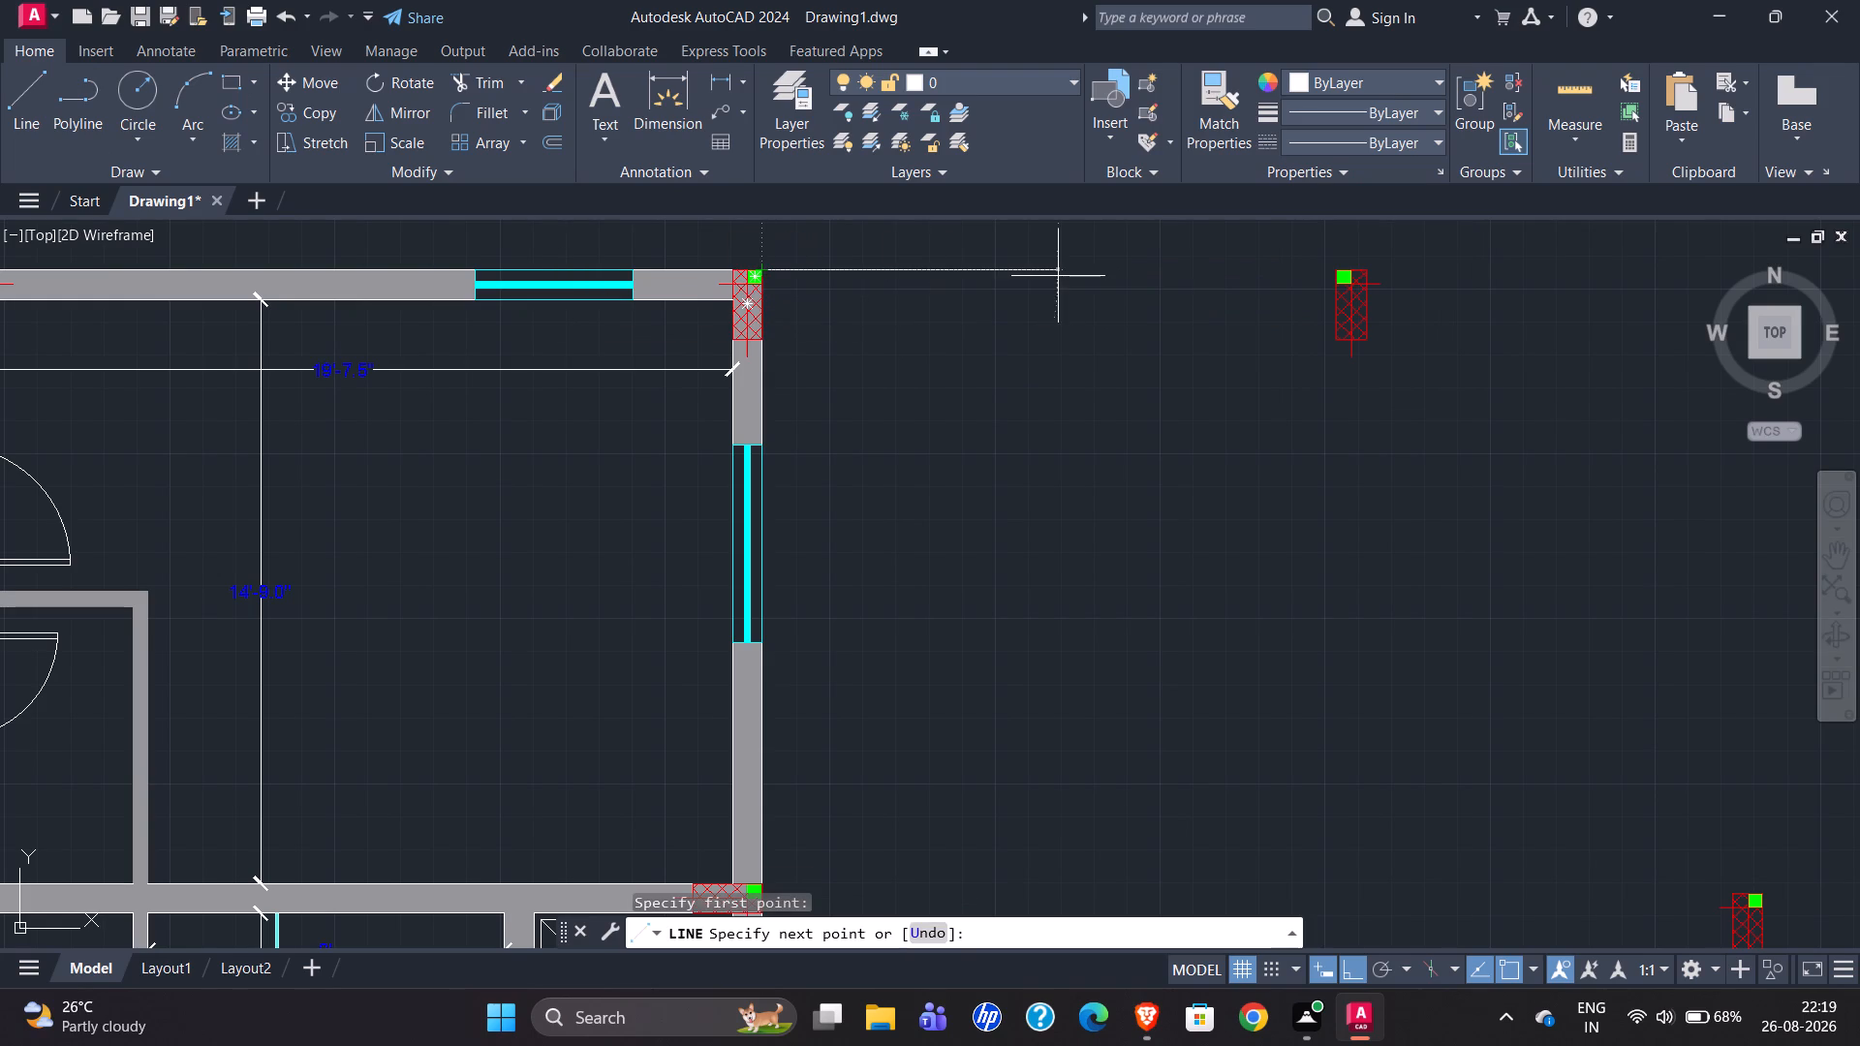
scroll(915, 335, down, 2)
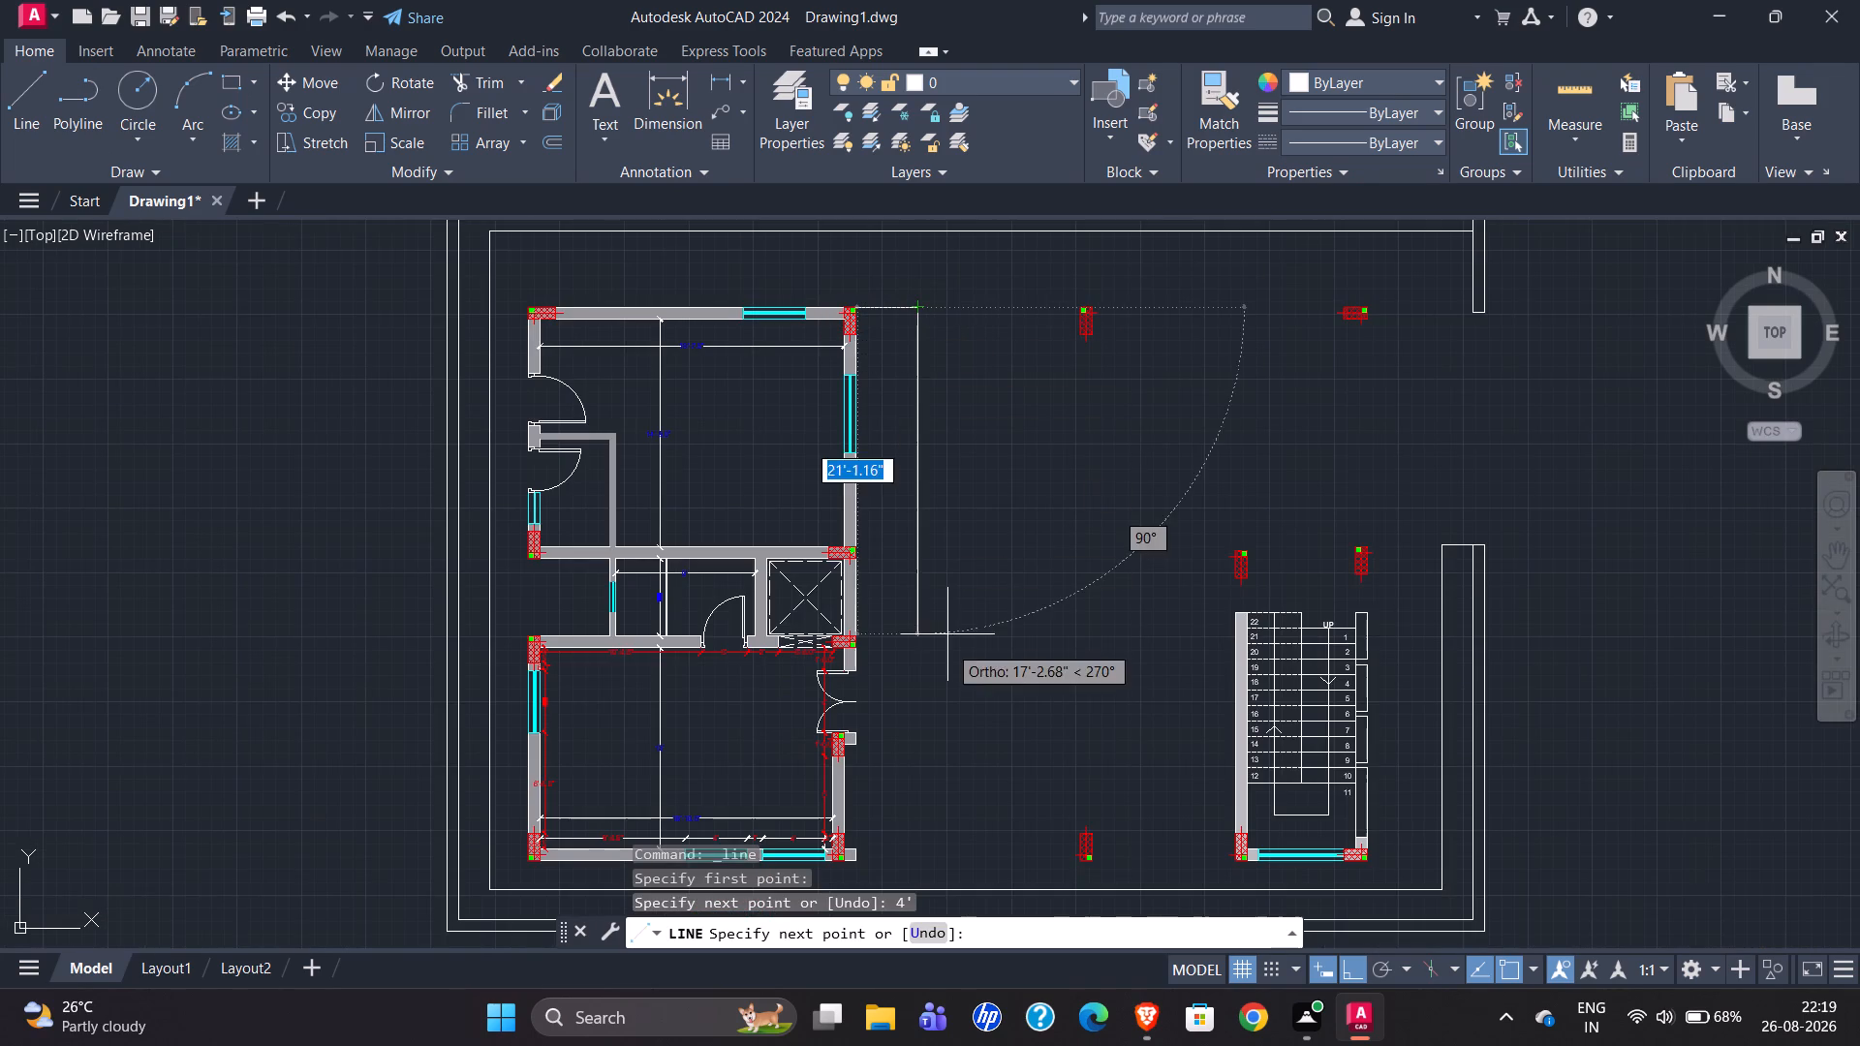
scroll(933, 558, down, 1)
scroll(944, 819, up, 3)
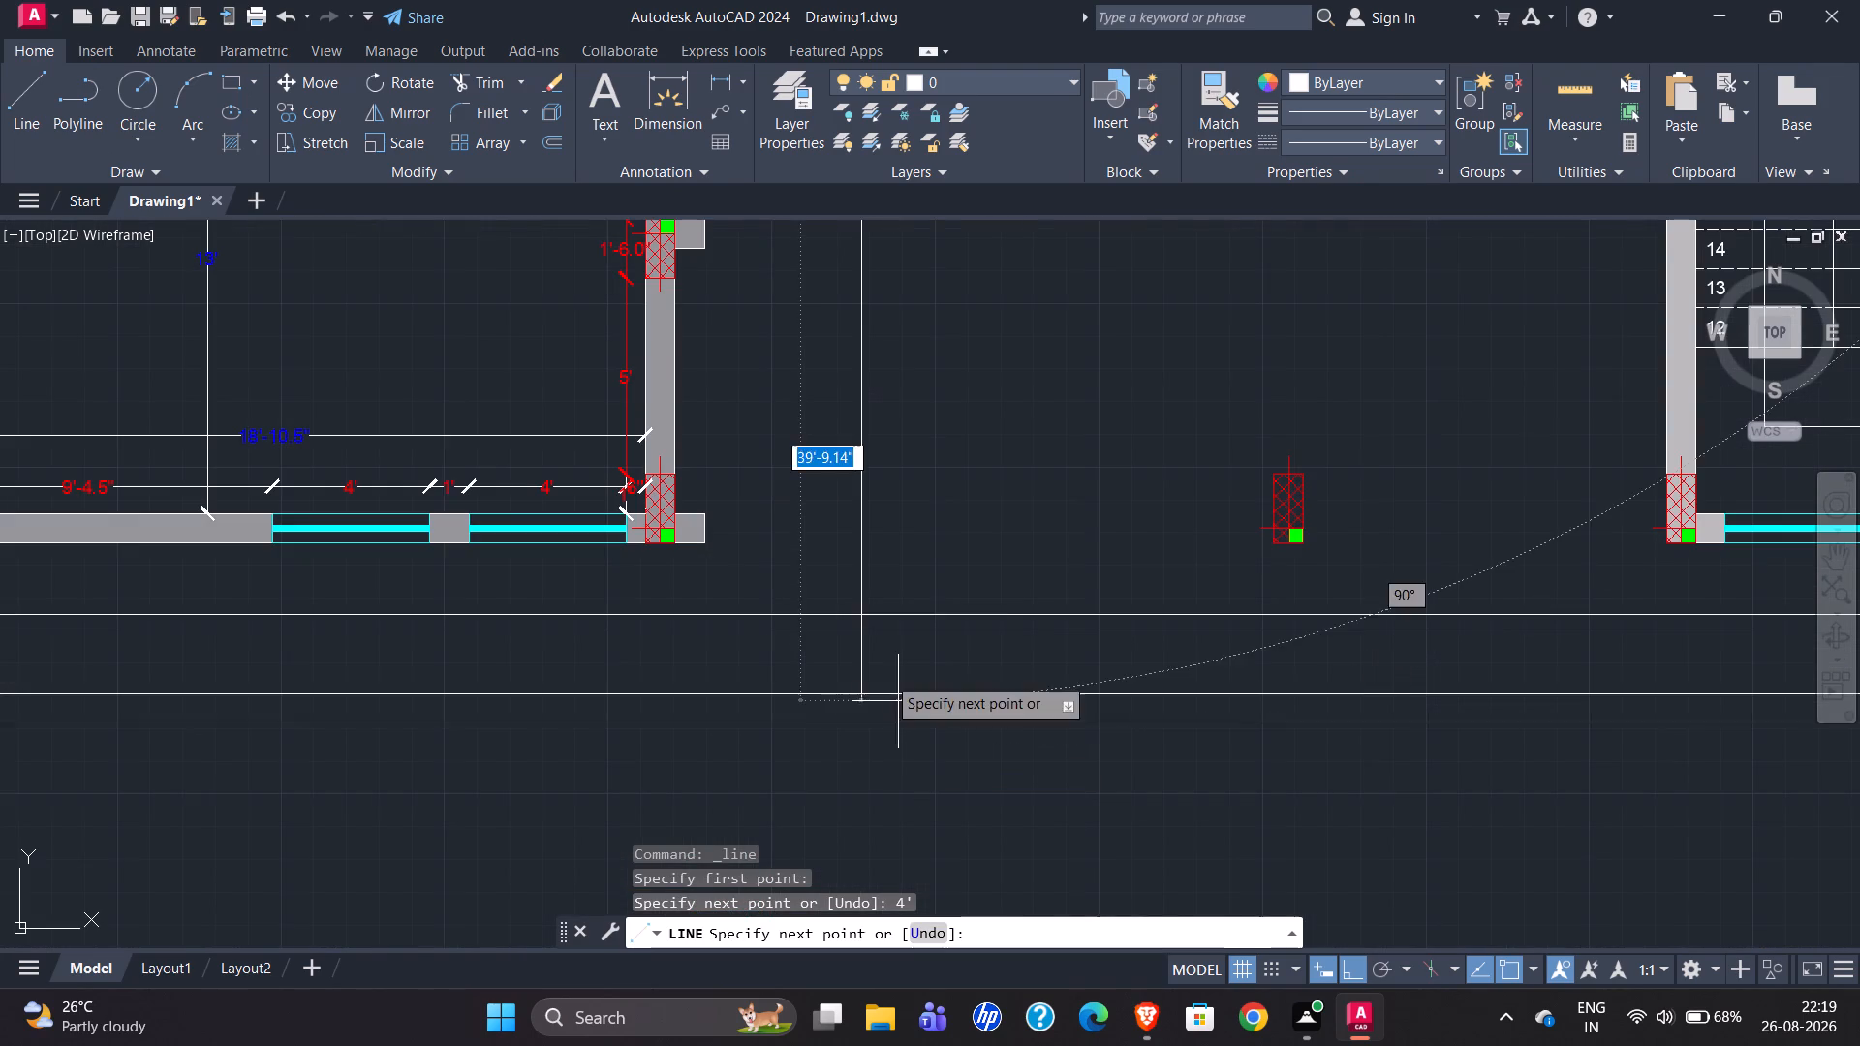
click(861, 542)
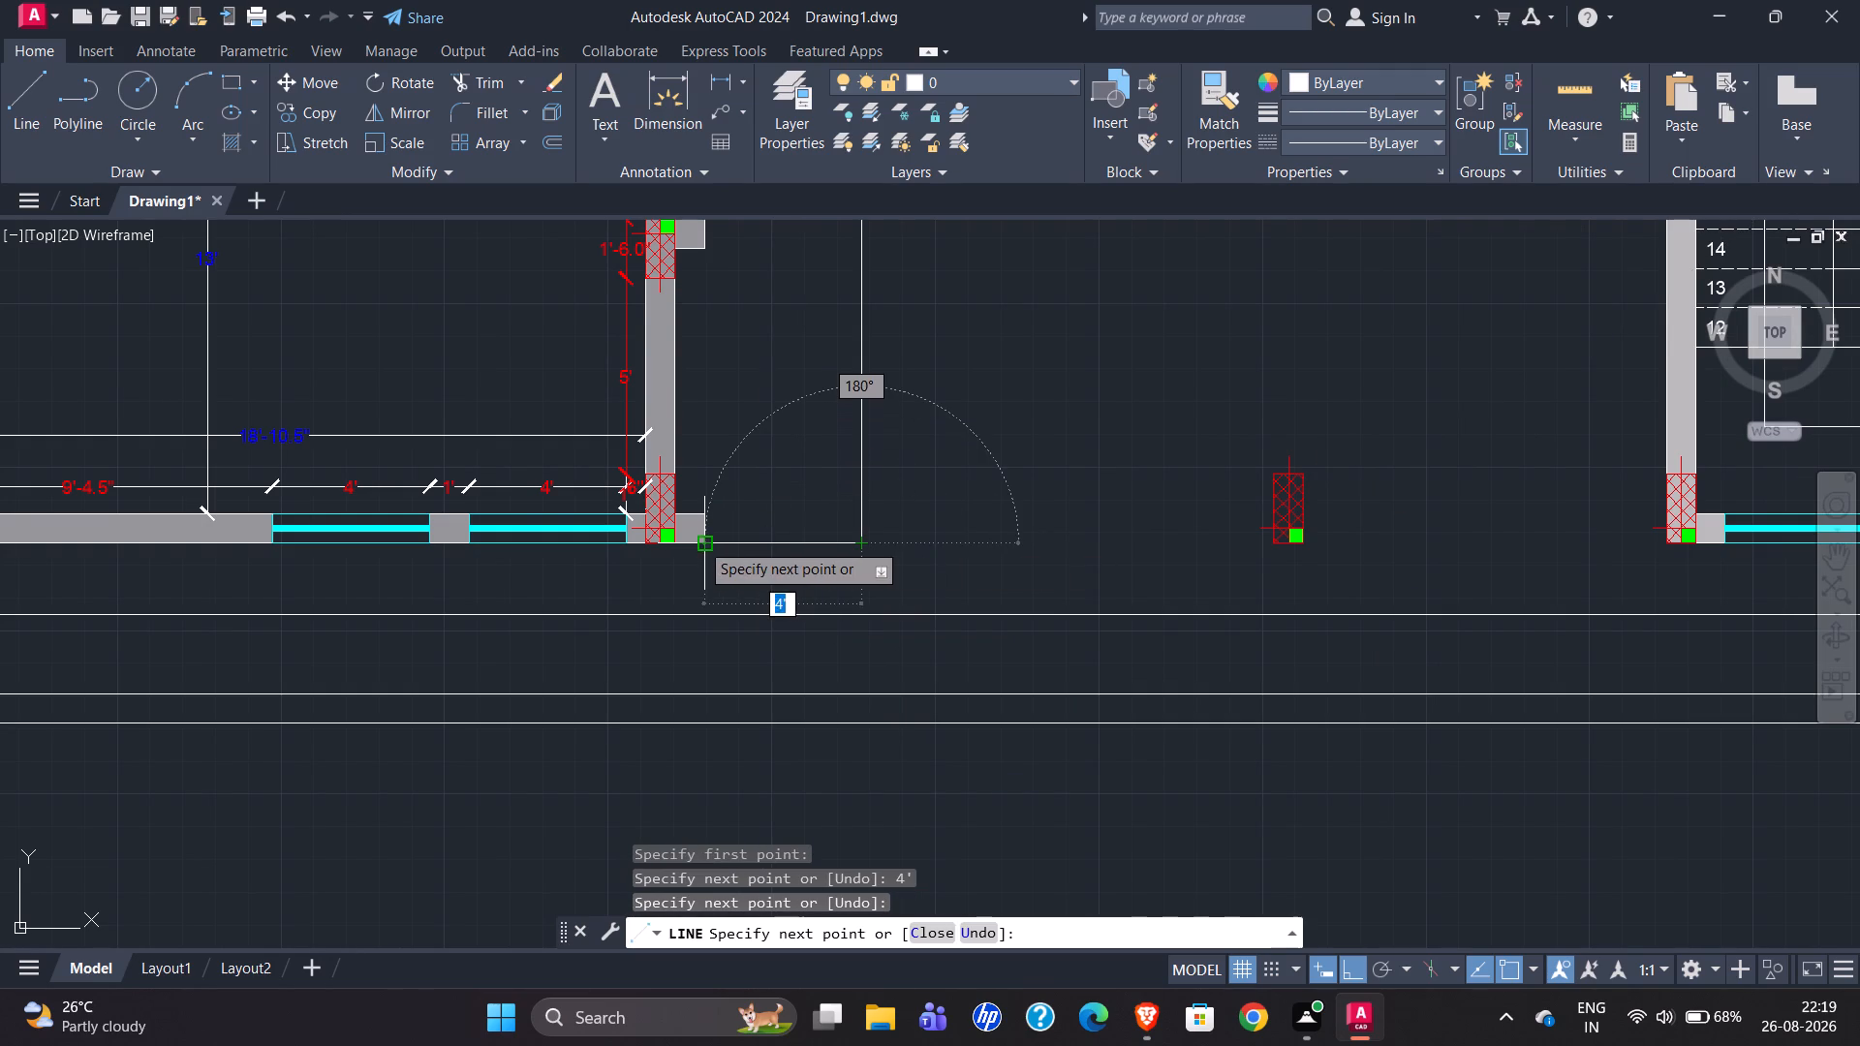
click(699, 541)
key(Escape)
scroll(742, 582, down, 1)
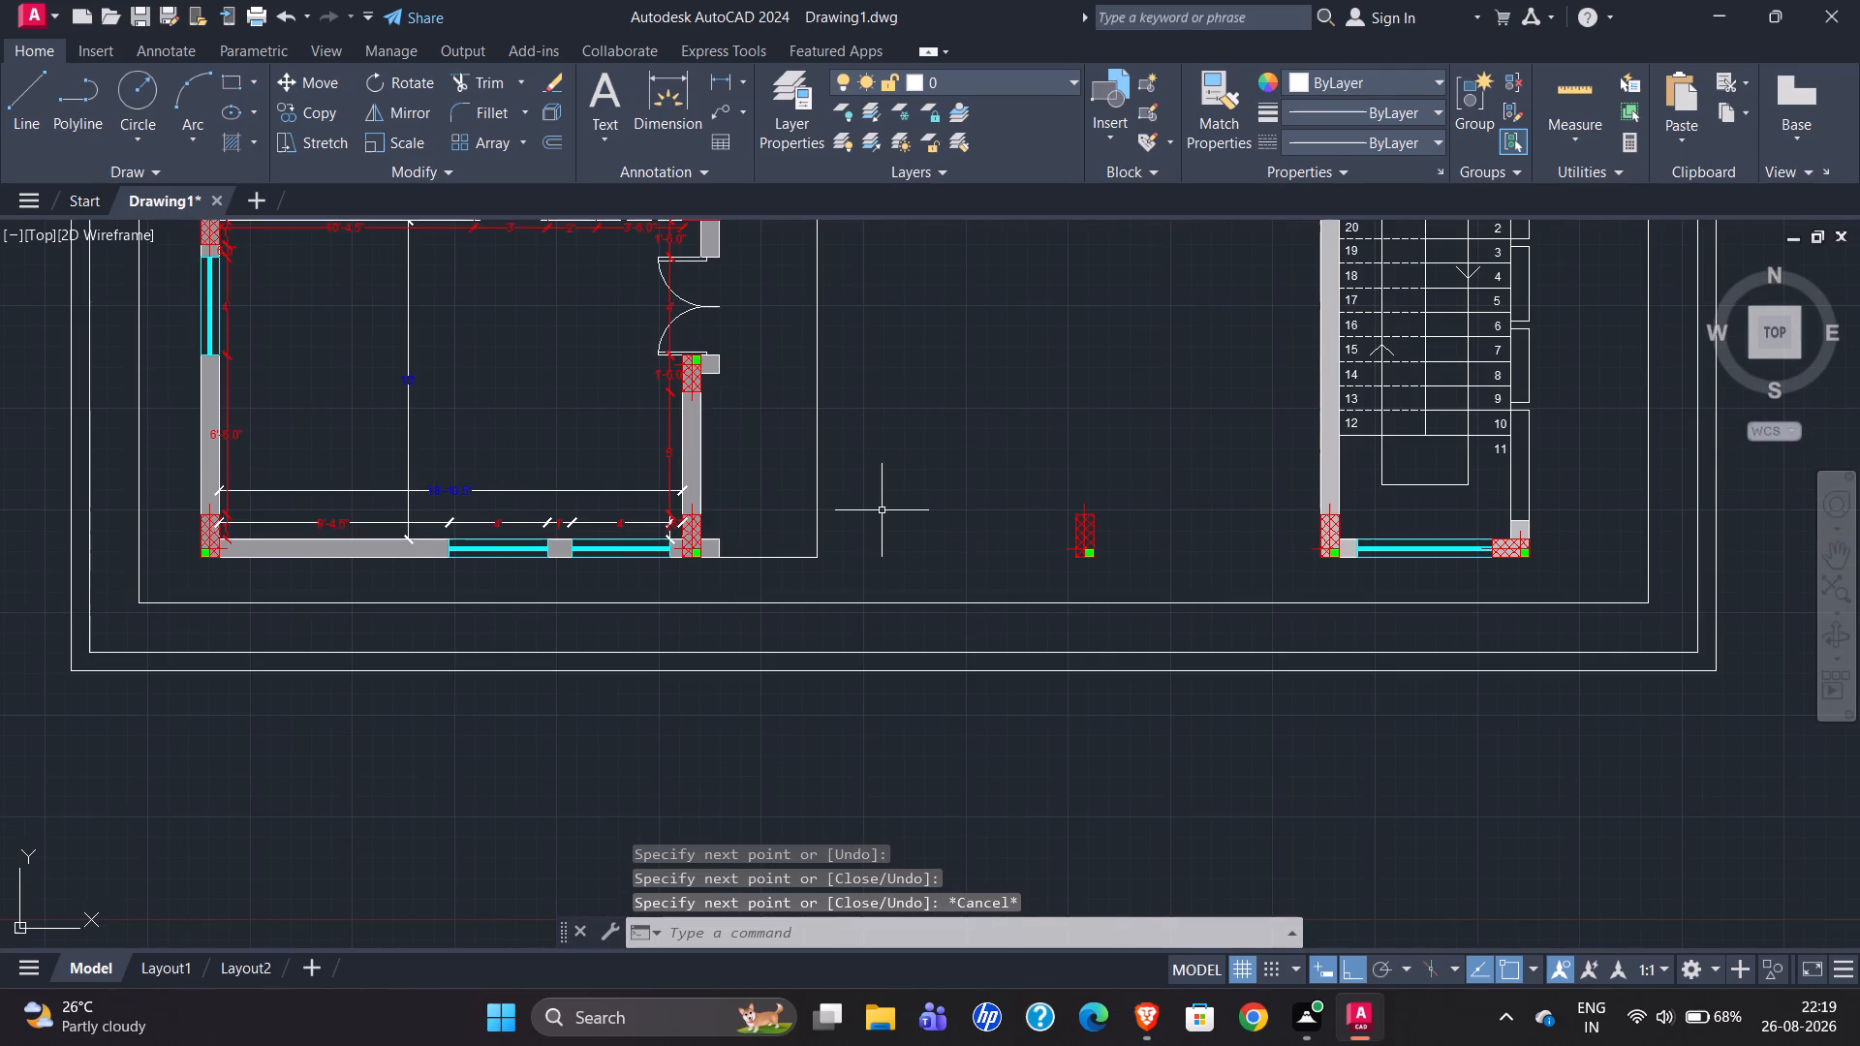
Join the three new outline segments along the redrawn plan's east side into one polyline.
scroll(847, 483, down, 3)
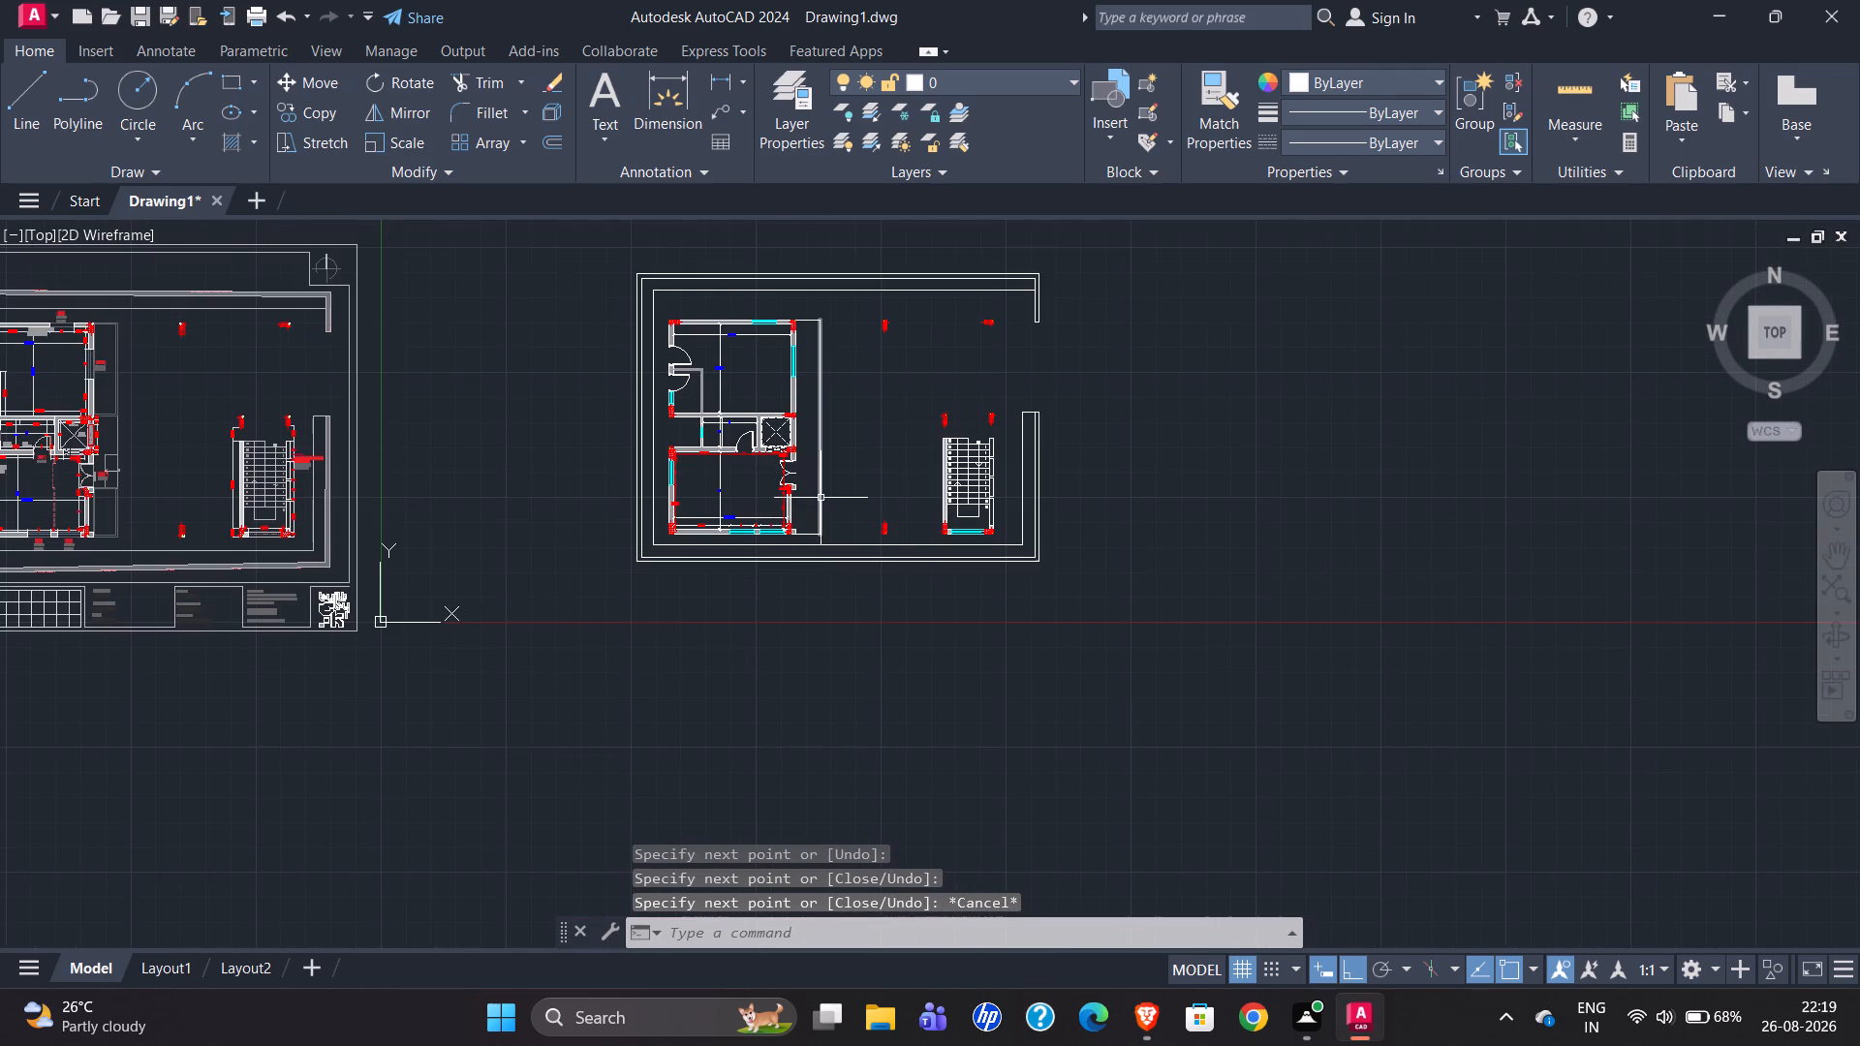
scroll(30, 528, up, 1)
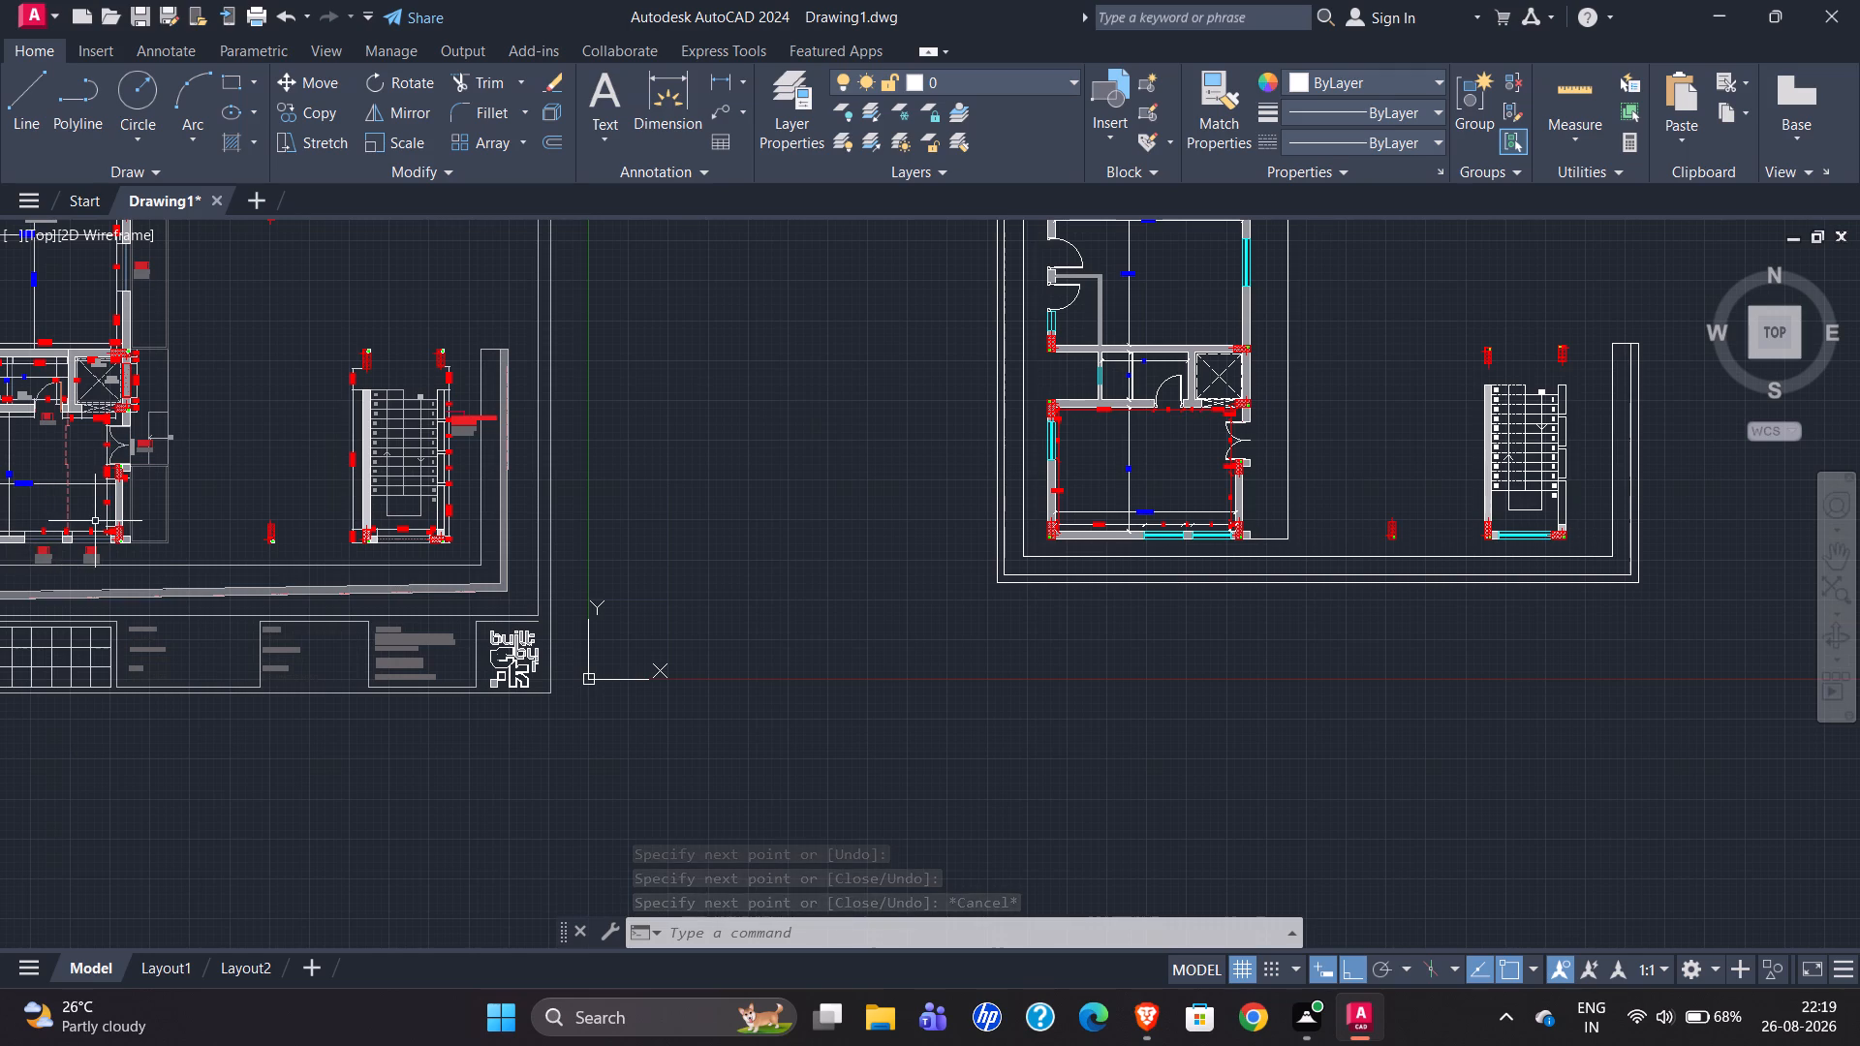
scroll(766, 664, down, 1)
scroll(1089, 375, up, 2)
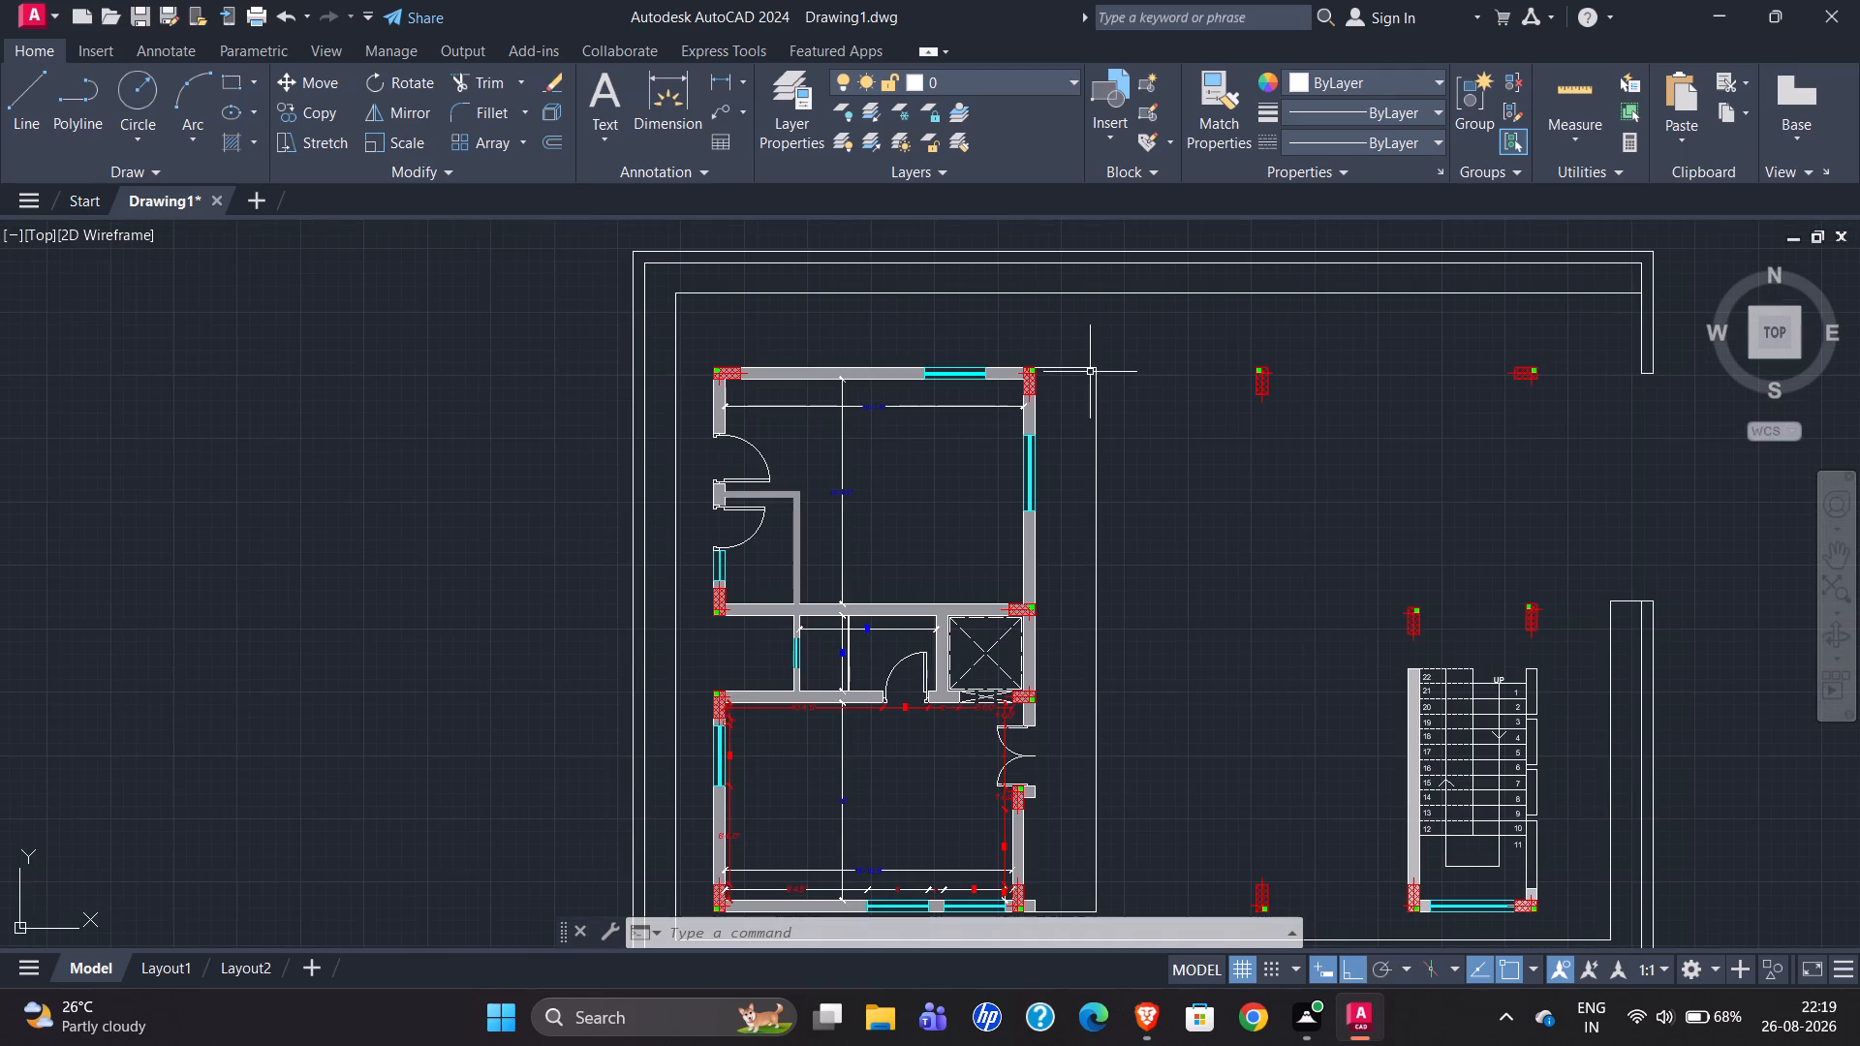
click(1097, 375)
click(1079, 370)
scroll(1086, 343, down, 2)
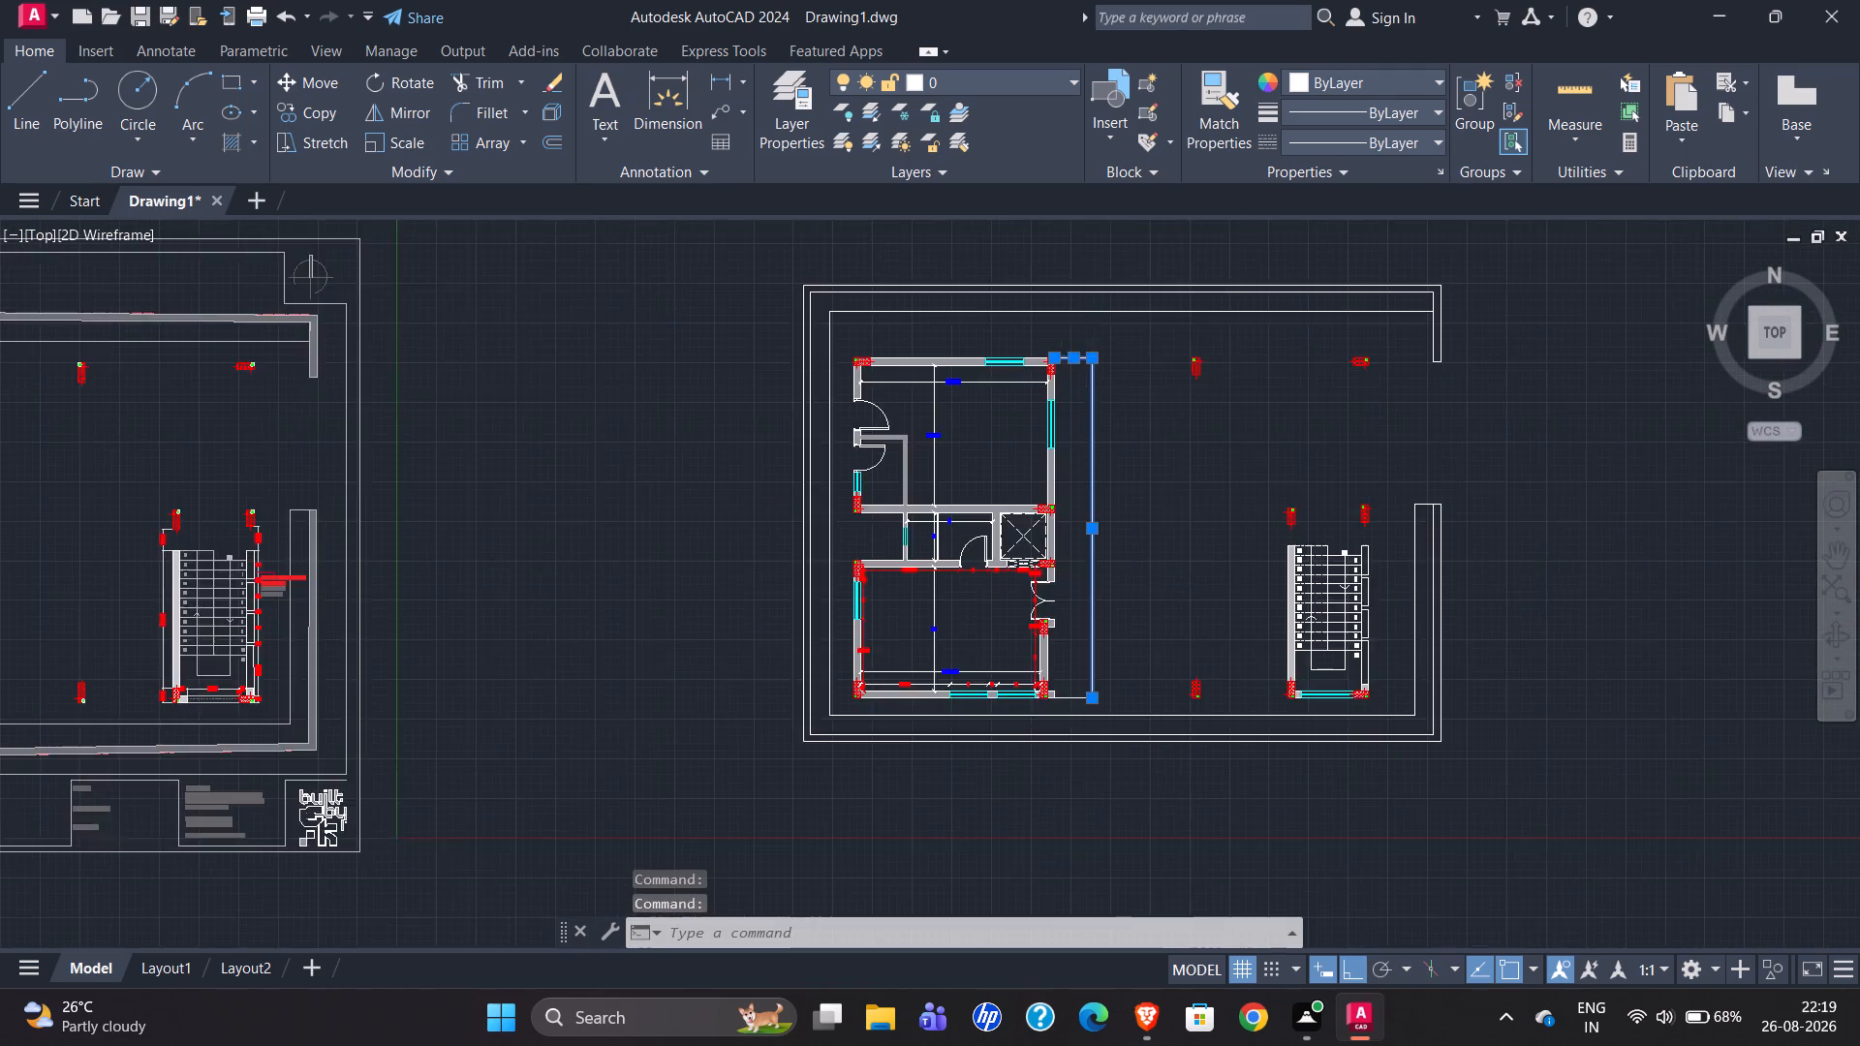
scroll(1075, 567, up, 3)
click(1074, 567)
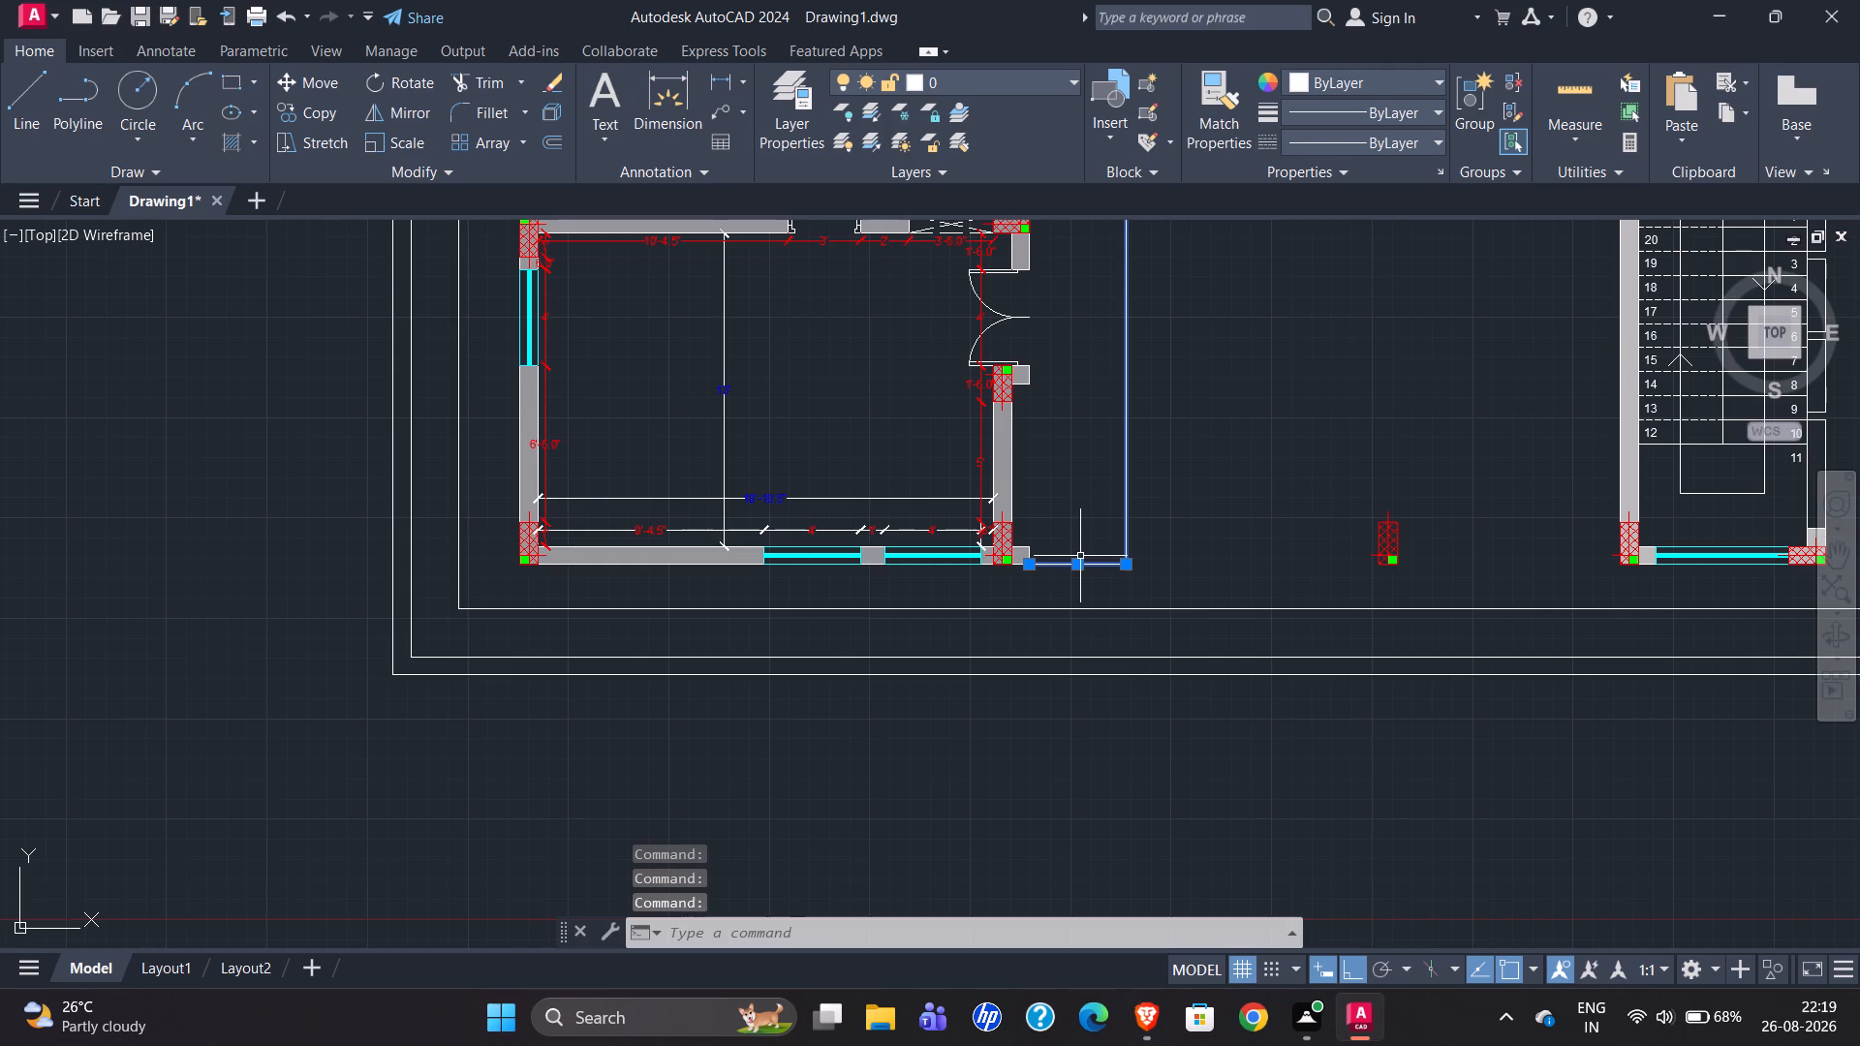
key(j)
key(Return)
Select the reference plan's MD2 entrance outline and examine its extent along the east wall and against the rectangles beside the office room.
scroll(1161, 593, down, 2)
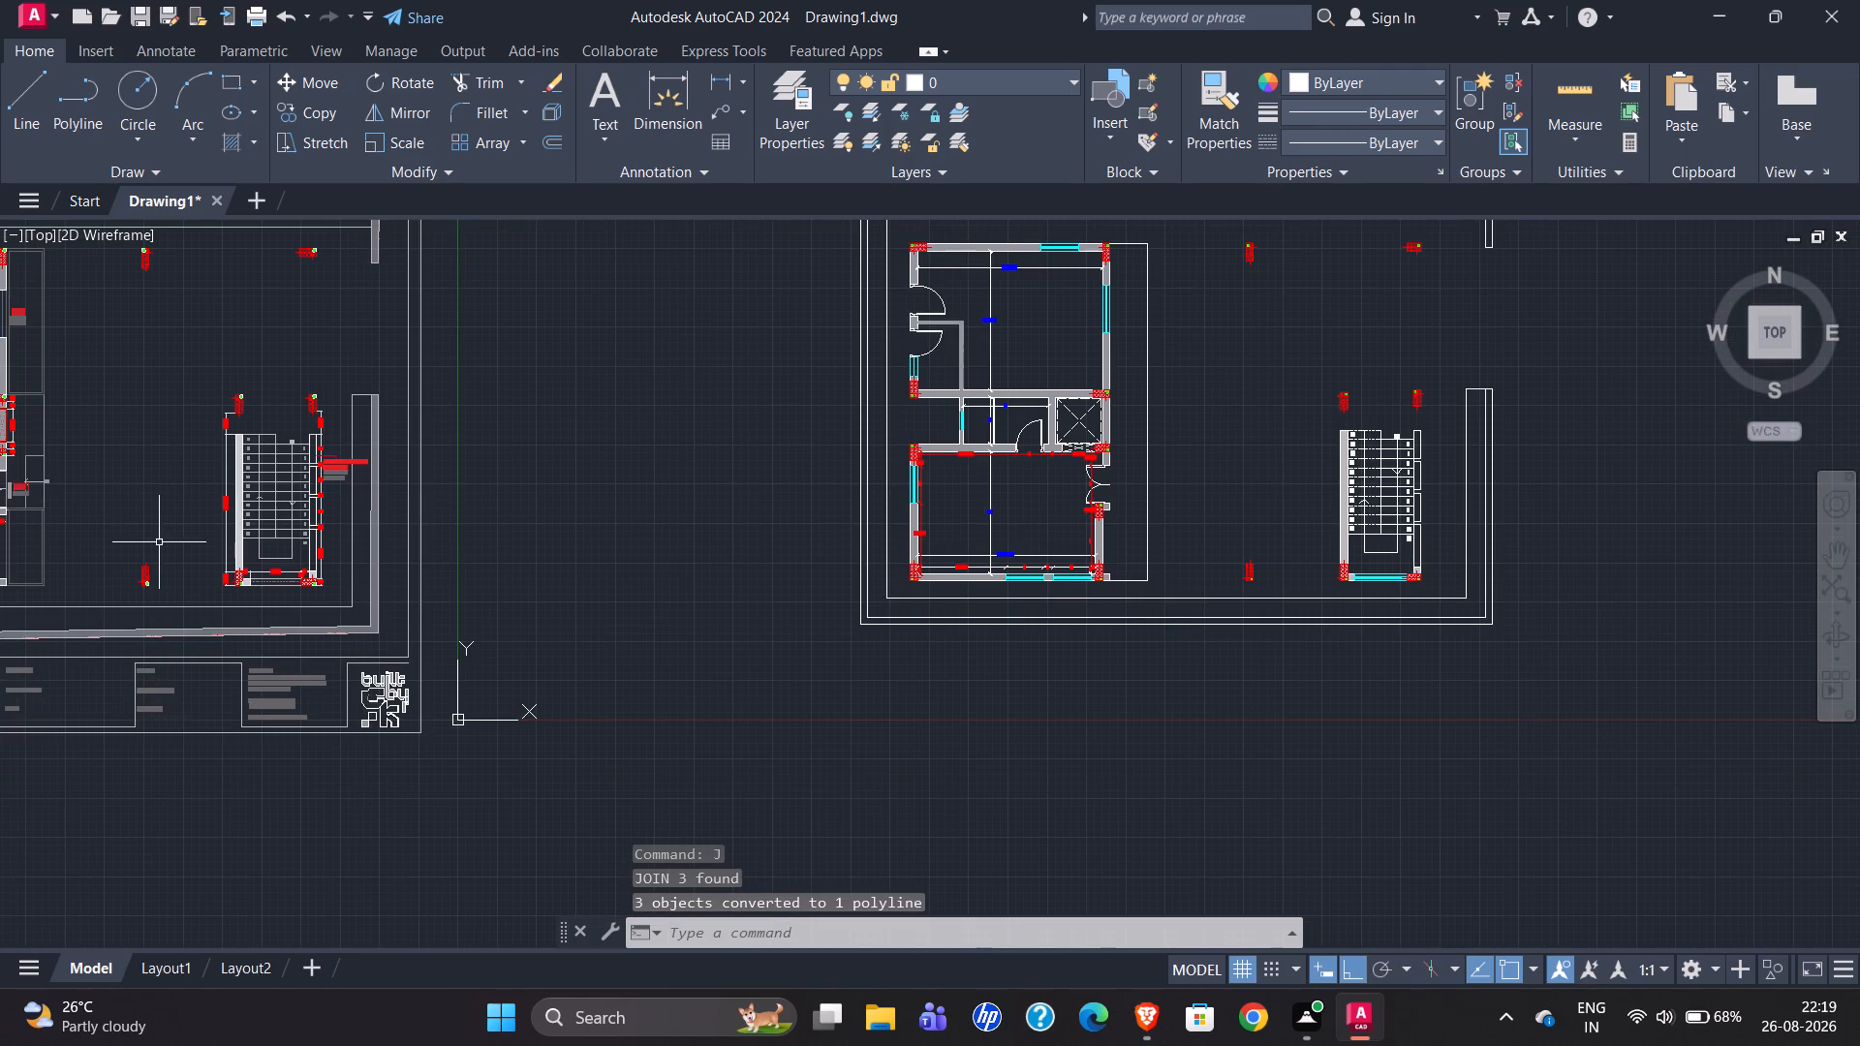
scroll(619, 562, down, 1)
scroll(229, 560, up, 4)
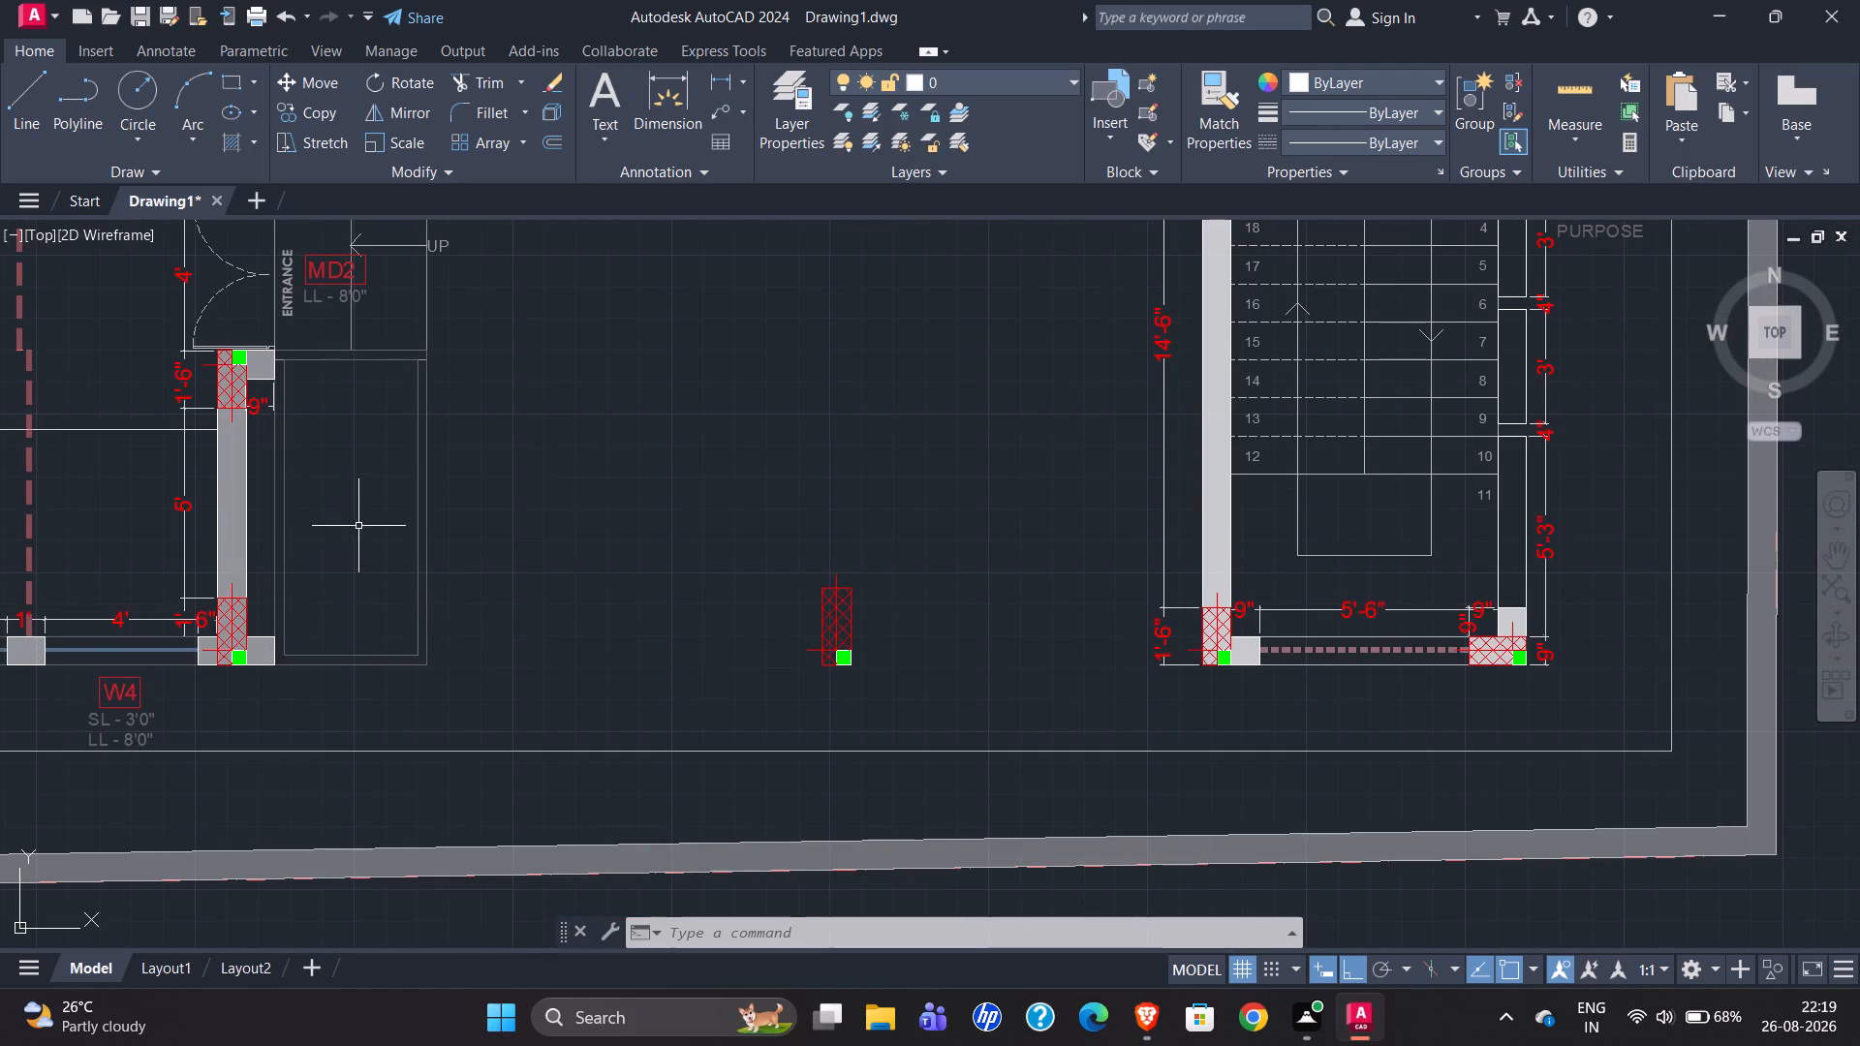
scroll(274, 365, up, 2)
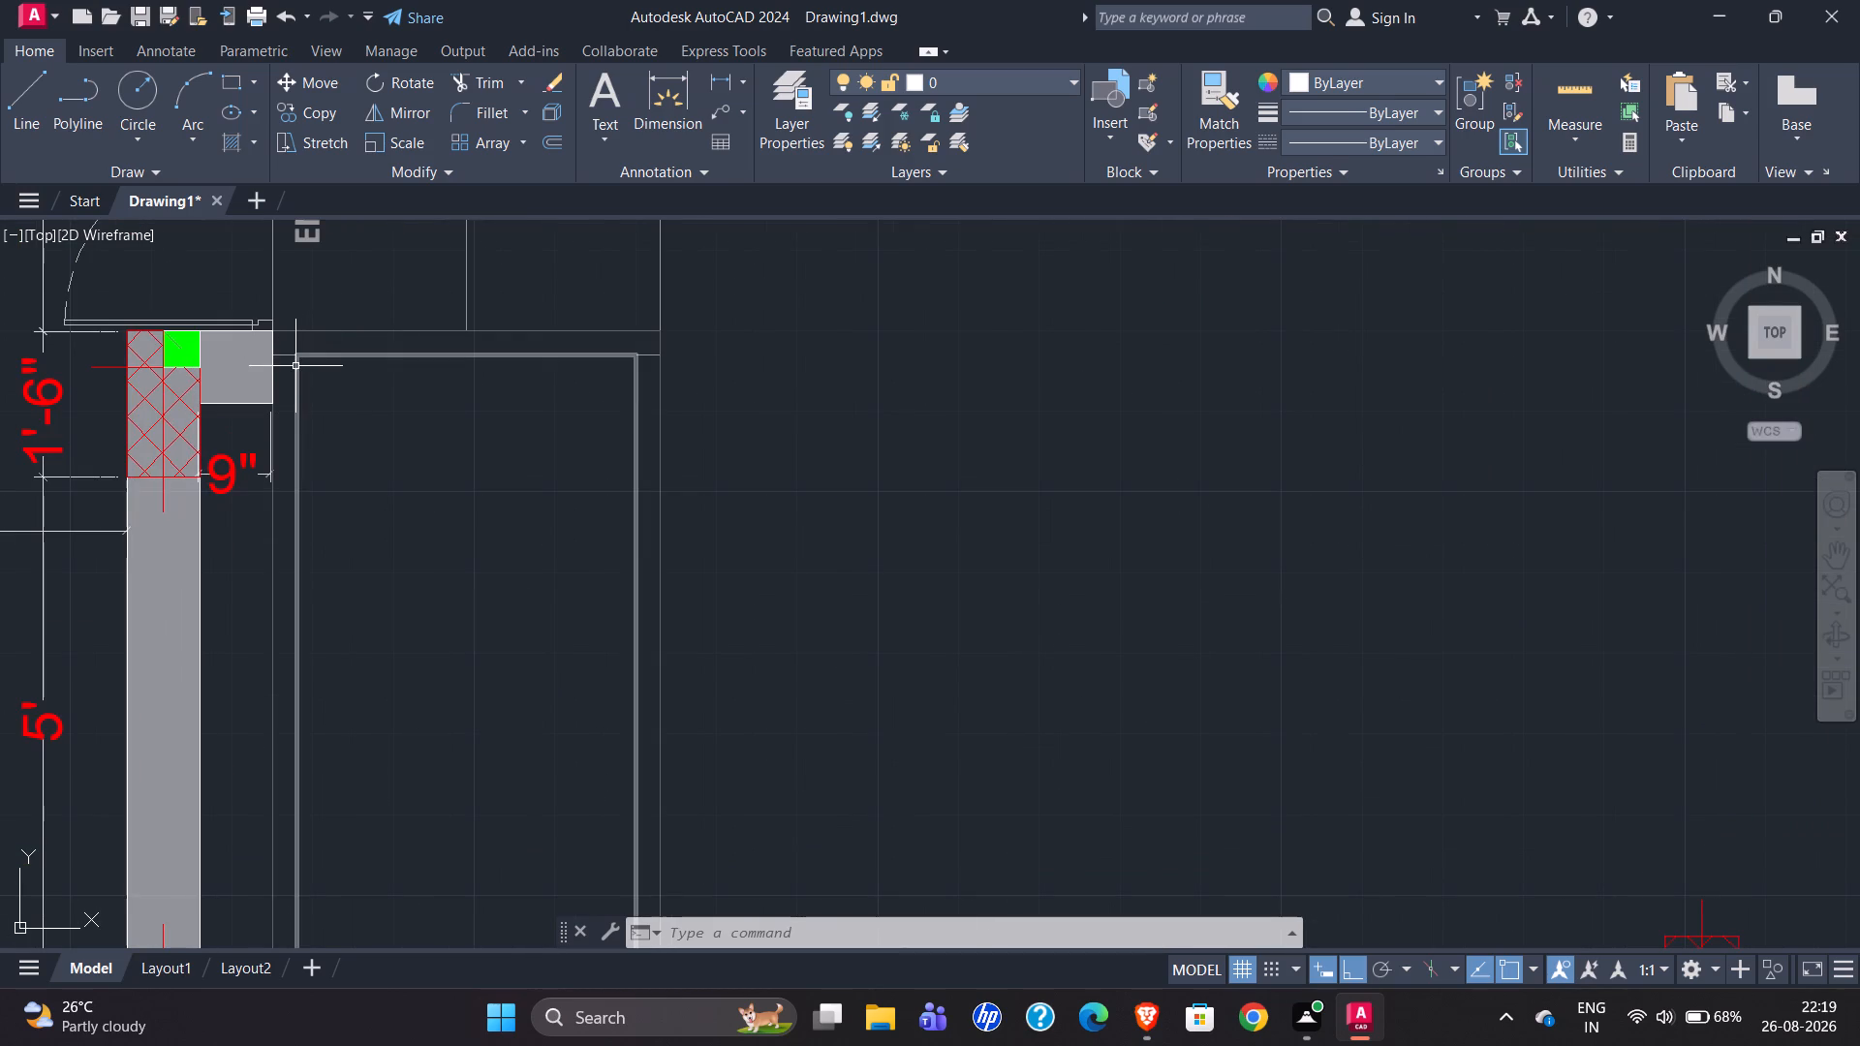
scroll(249, 508, down, 2)
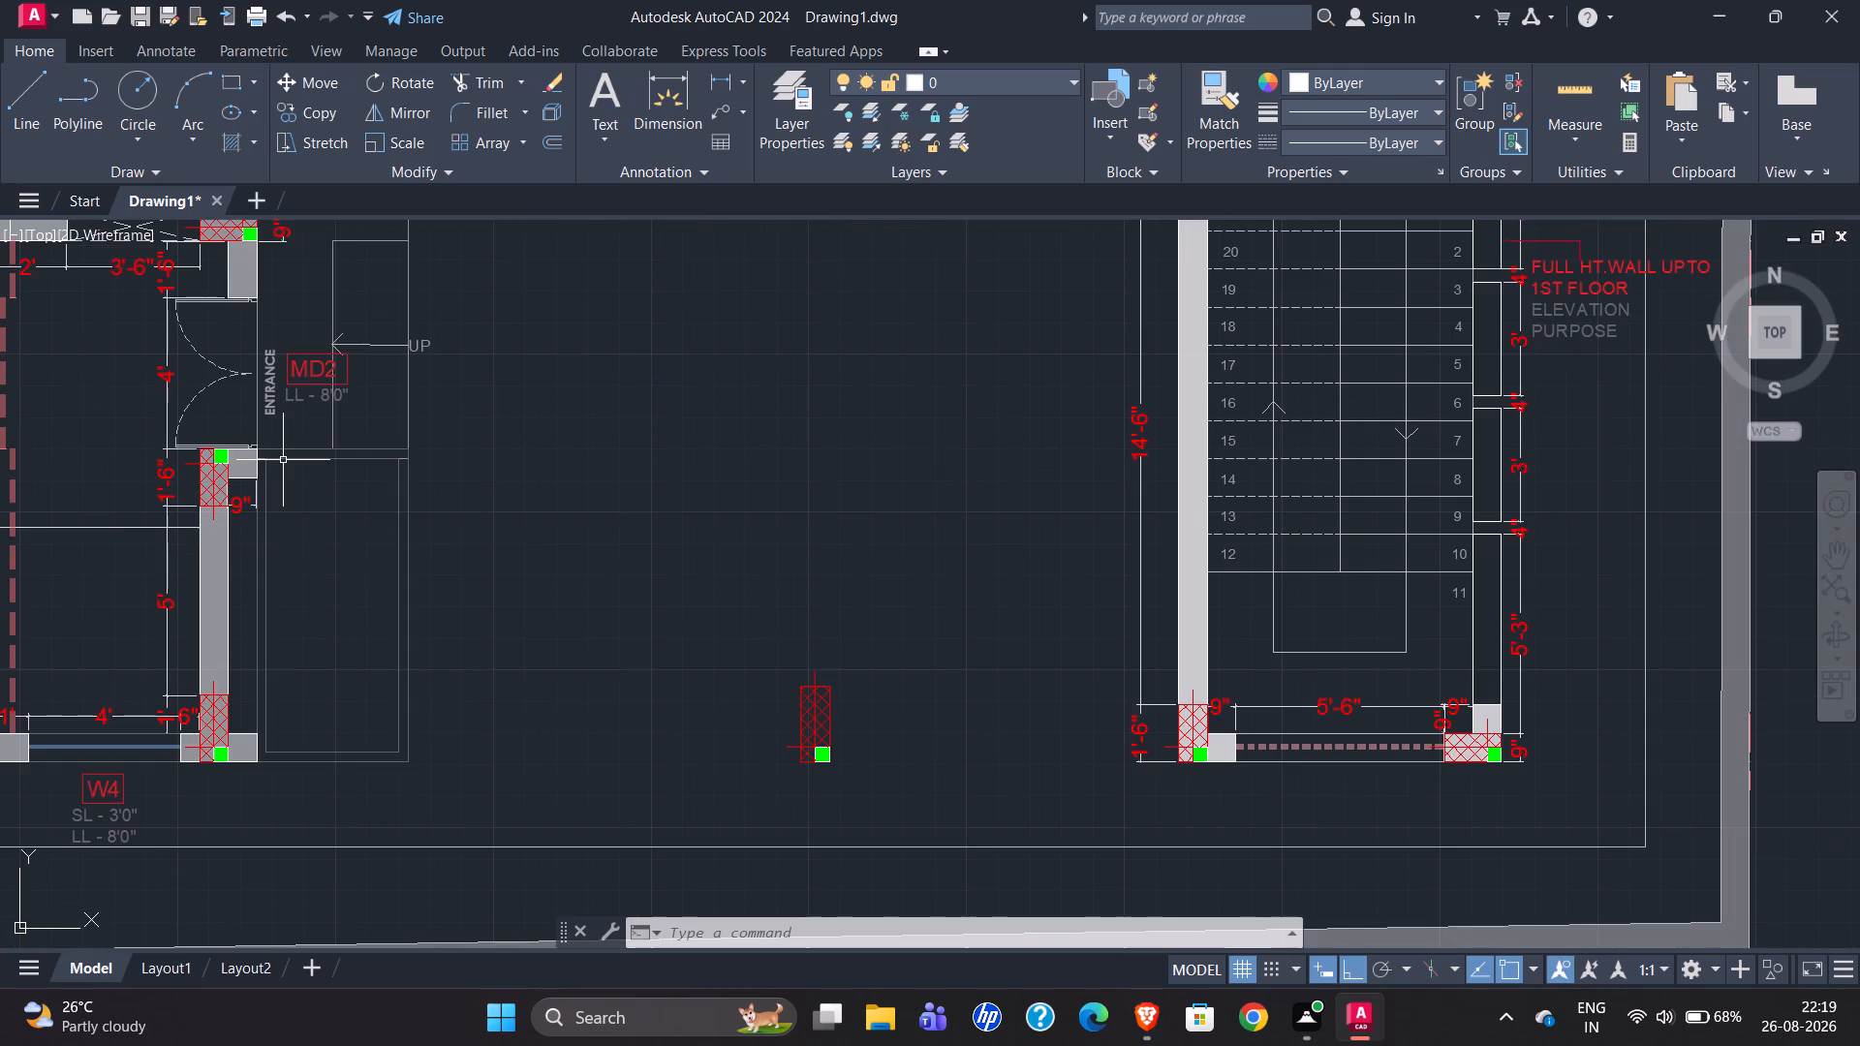
scroll(258, 414, up, 3)
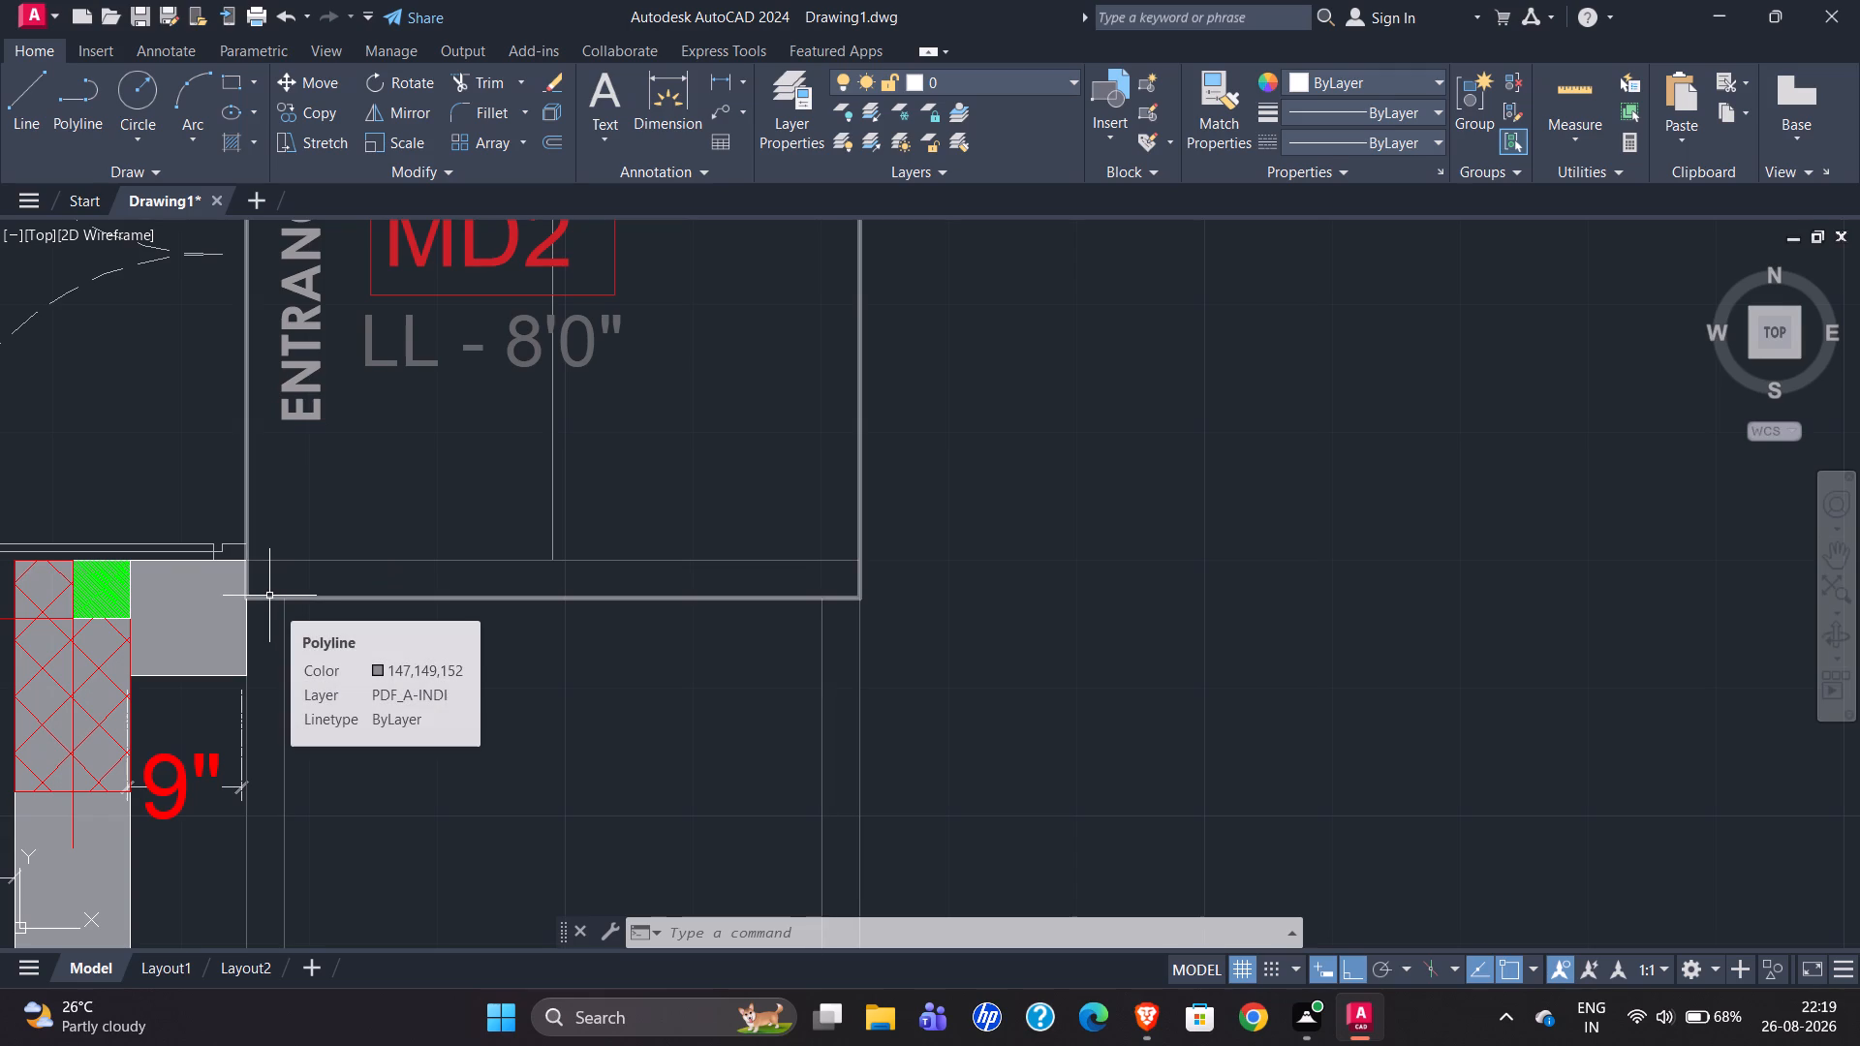
click(269, 596)
scroll(314, 752, down, 2)
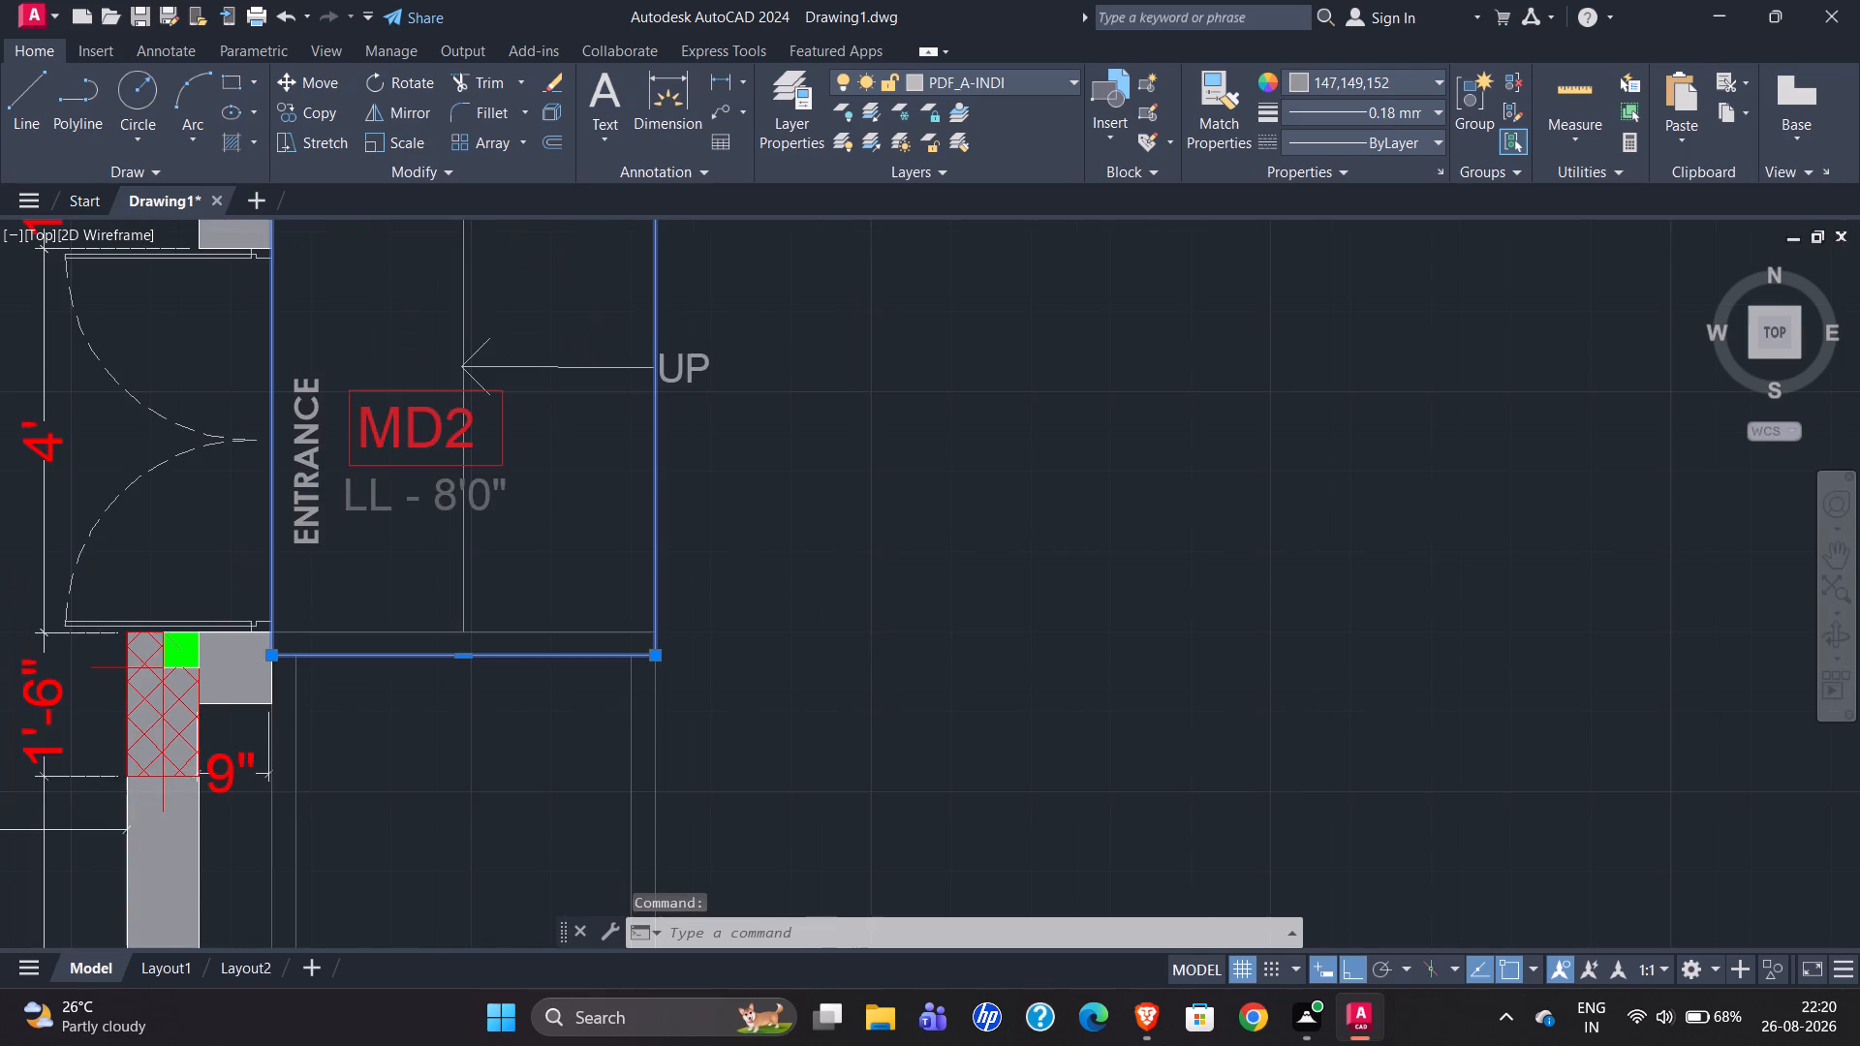
scroll(310, 757, down, 2)
scroll(360, 478, up, 3)
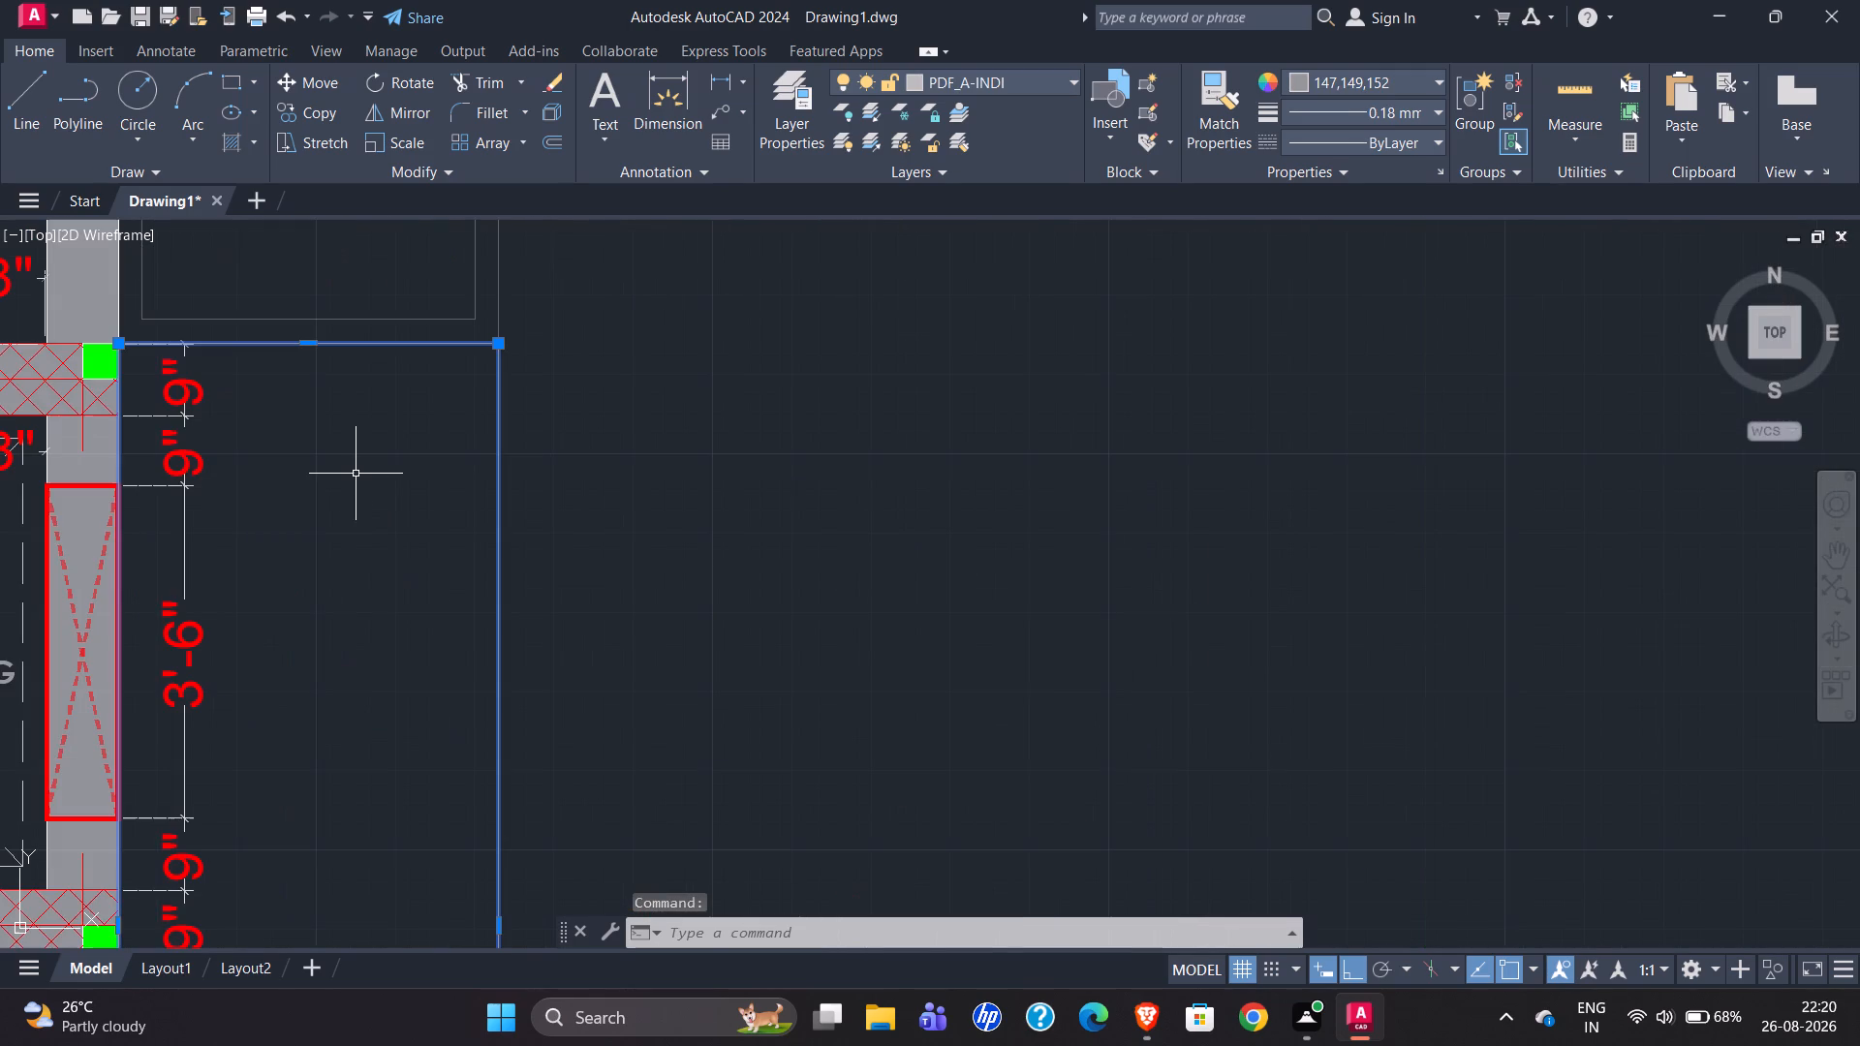
scroll(360, 468, down, 2)
scroll(281, 894, up, 4)
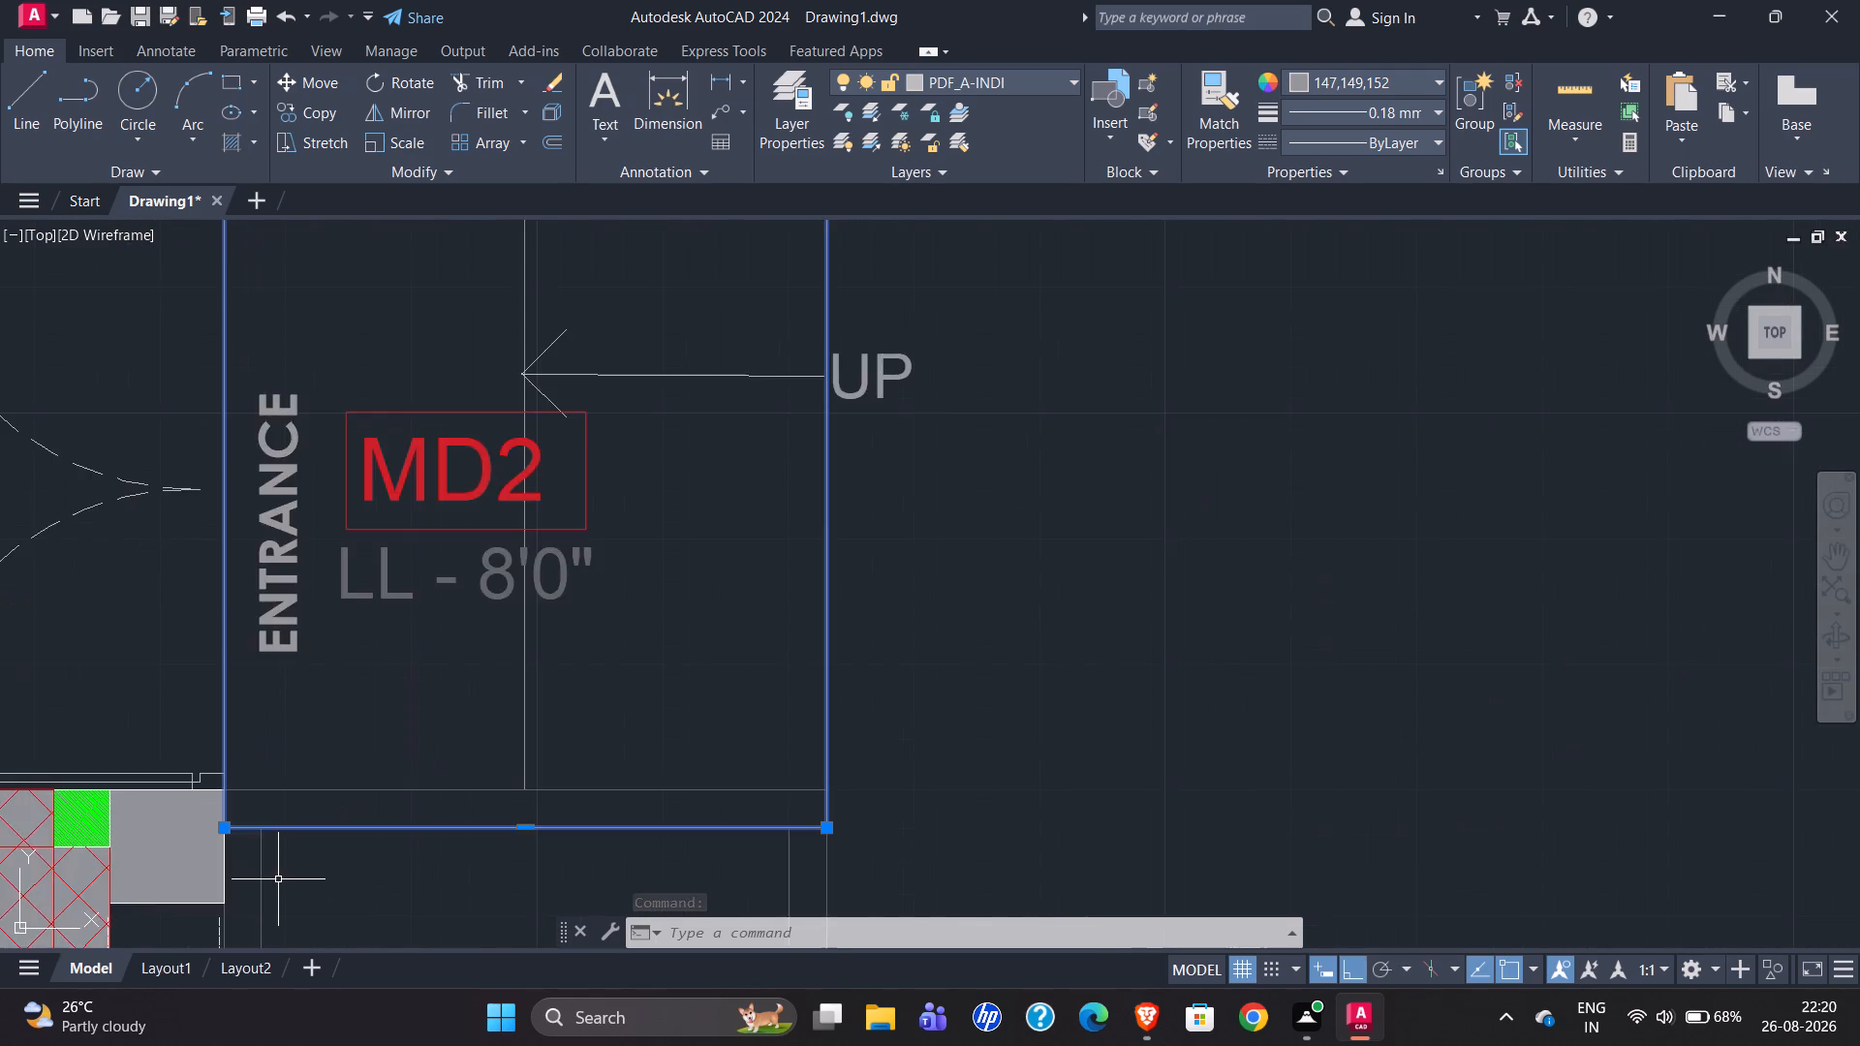
scroll(239, 789, down, 1)
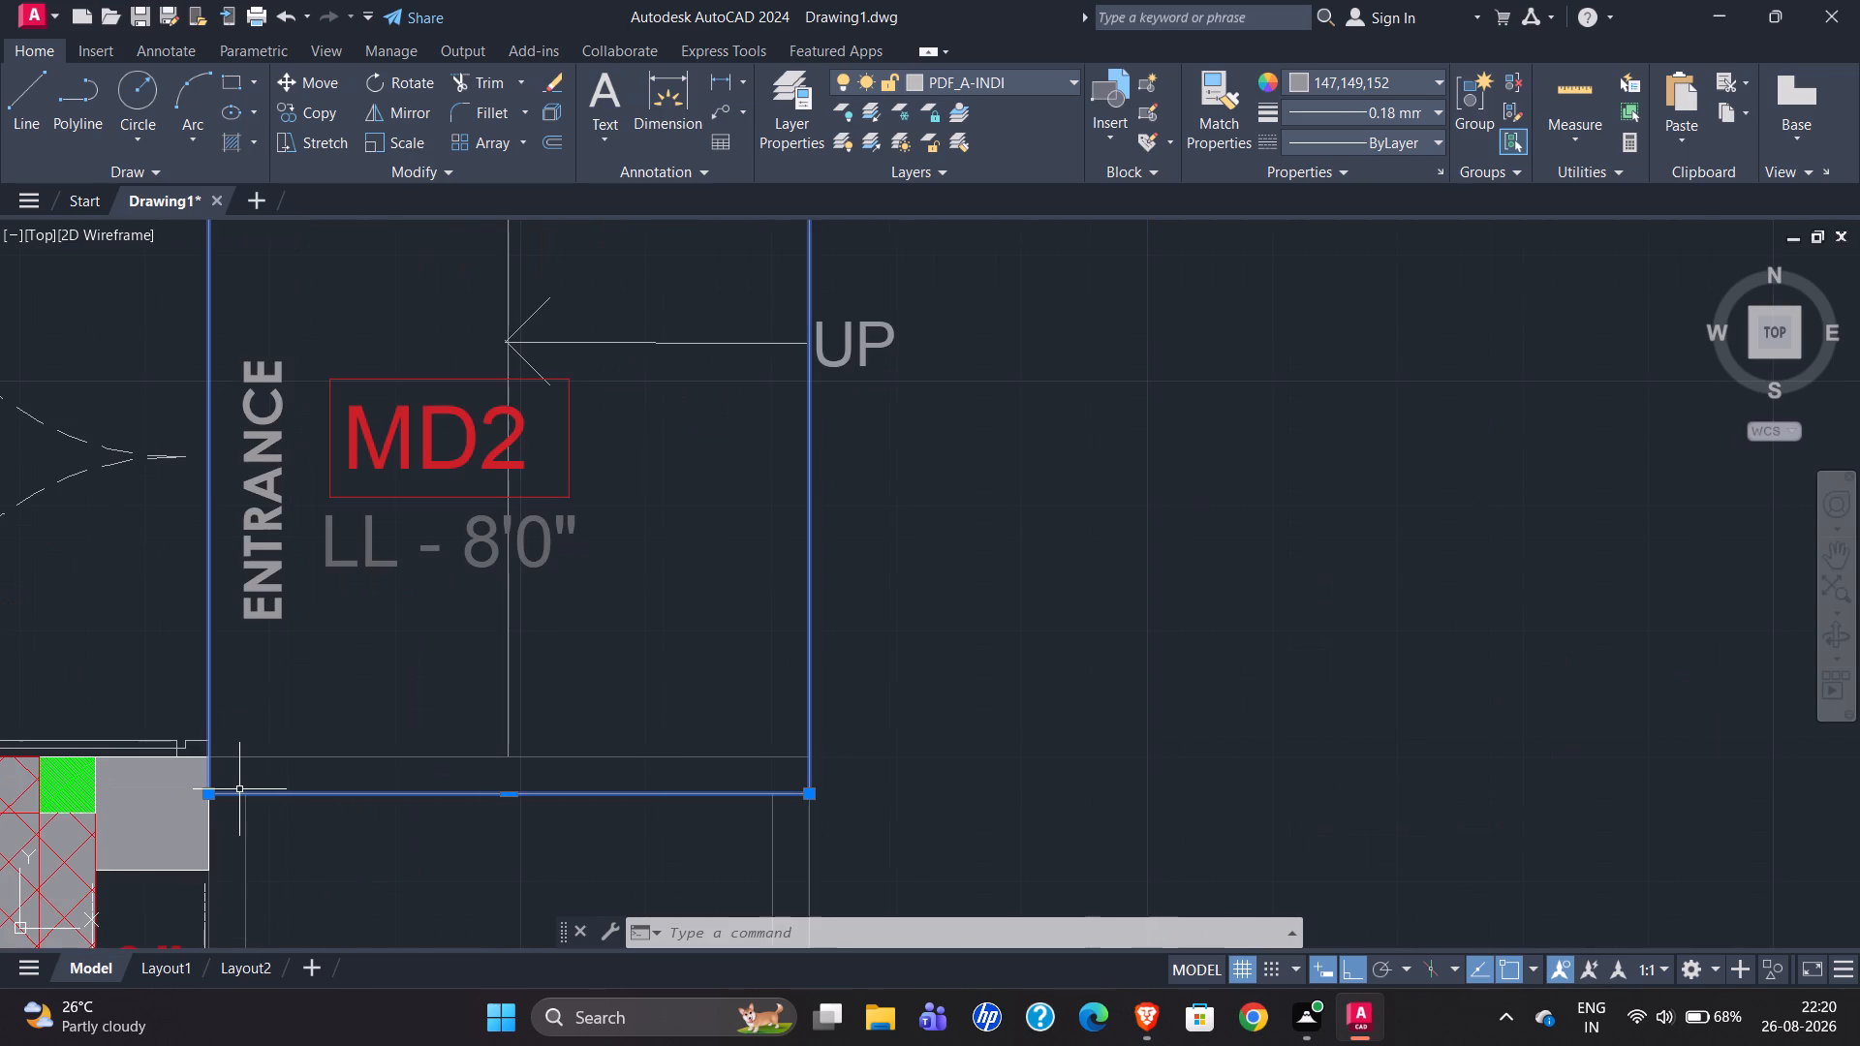
scroll(277, 669, down, 3)
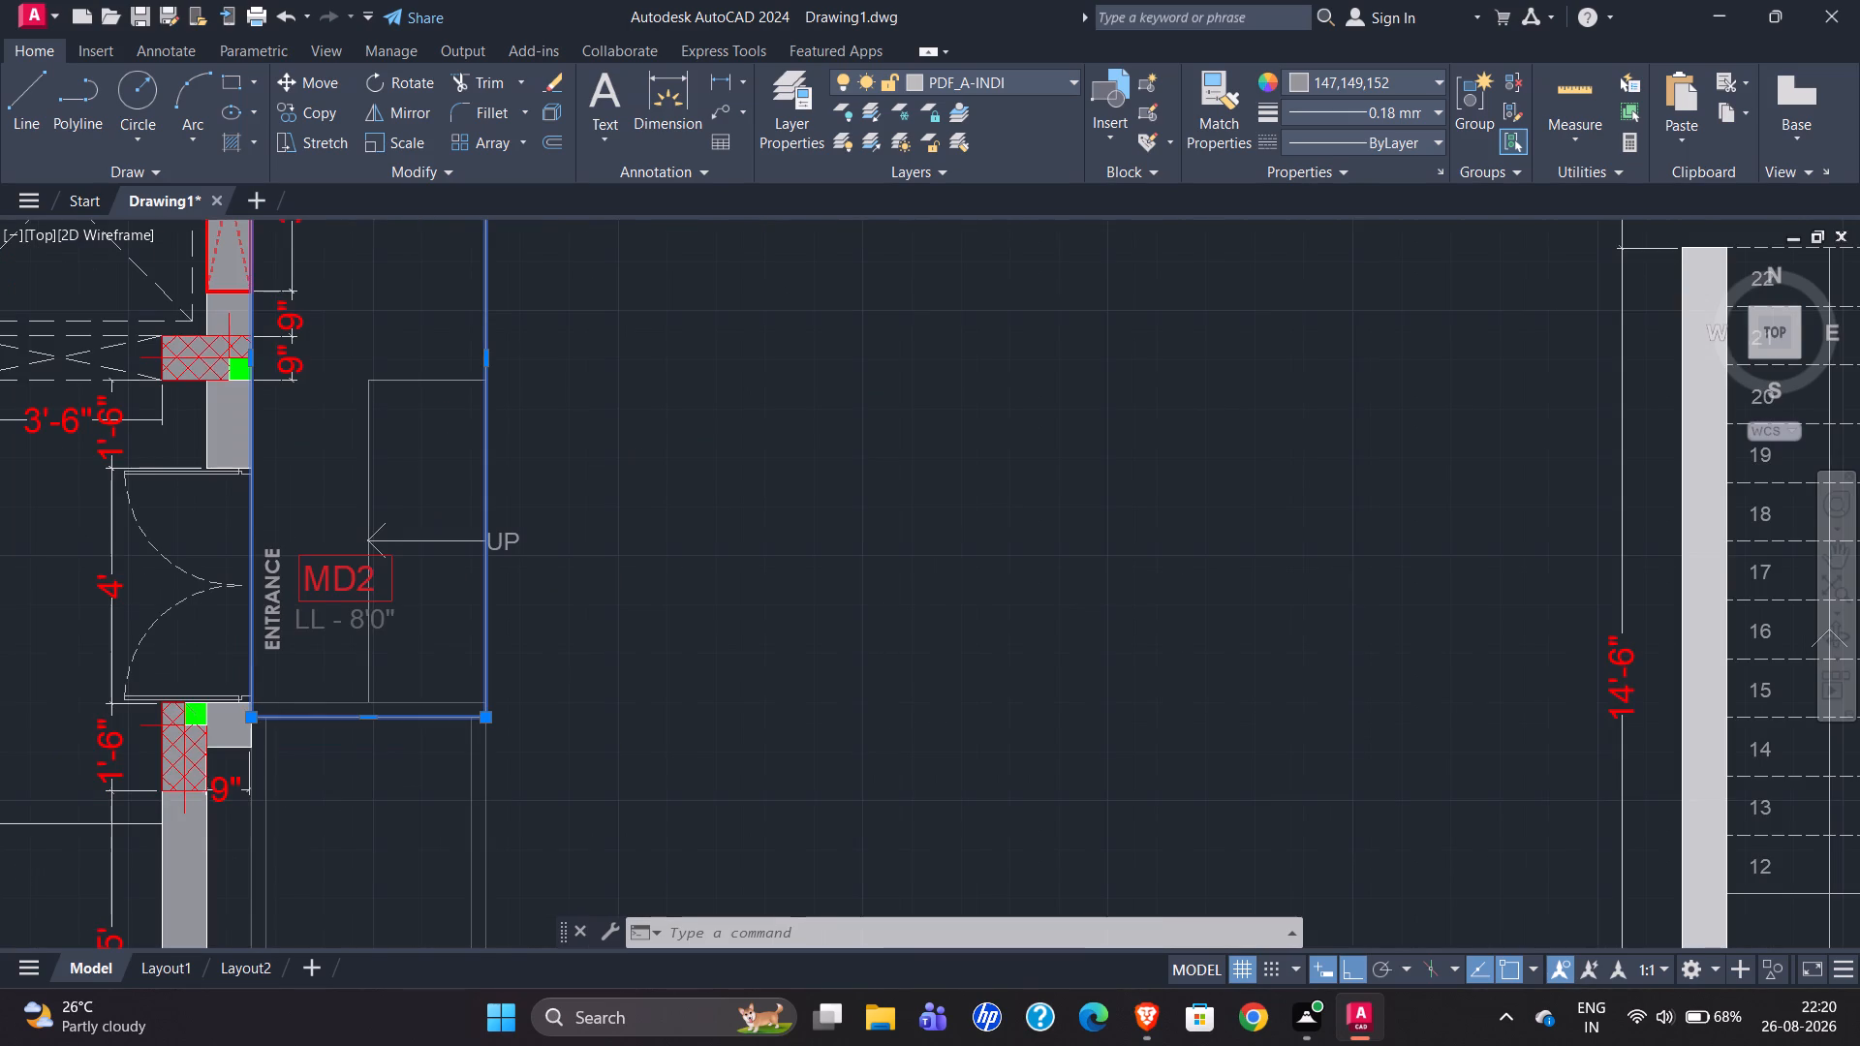
scroll(283, 665, down, 1)
scroll(235, 898, up, 3)
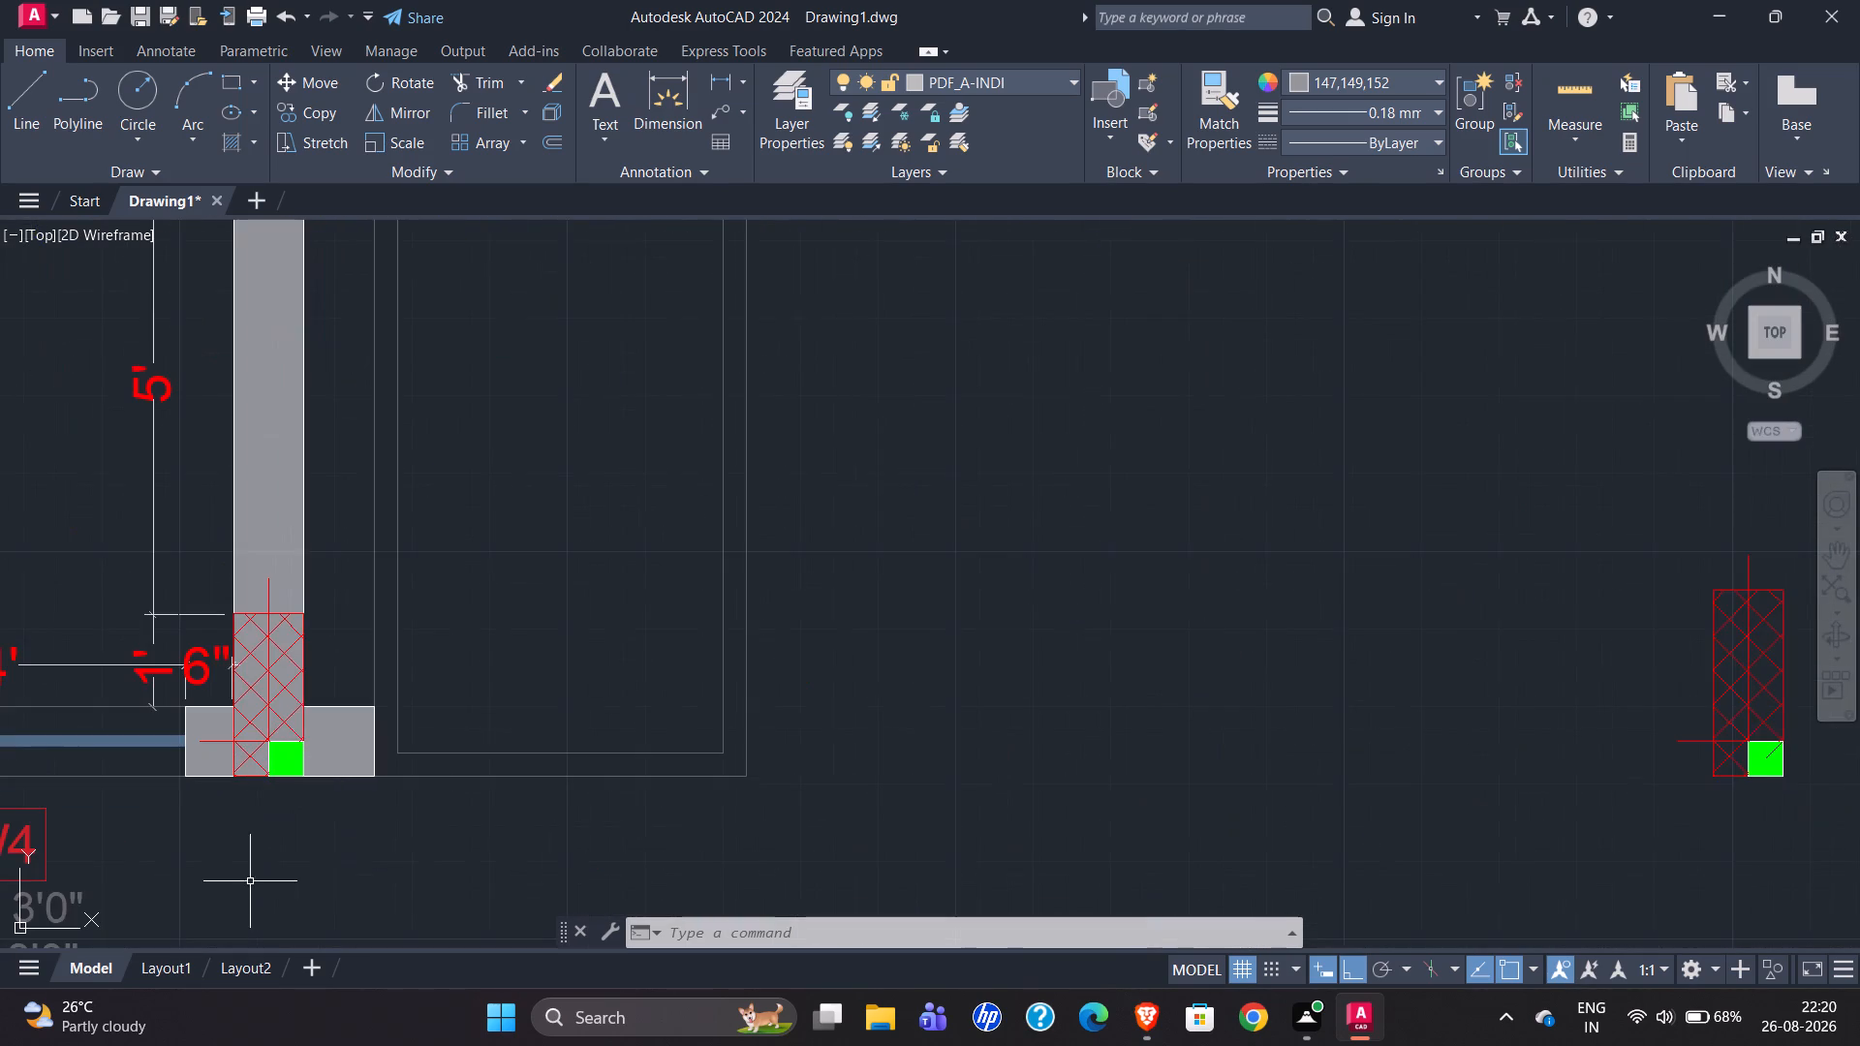
scroll(243, 879, down, 2)
scroll(312, 869, up, 2)
scroll(304, 877, down, 1)
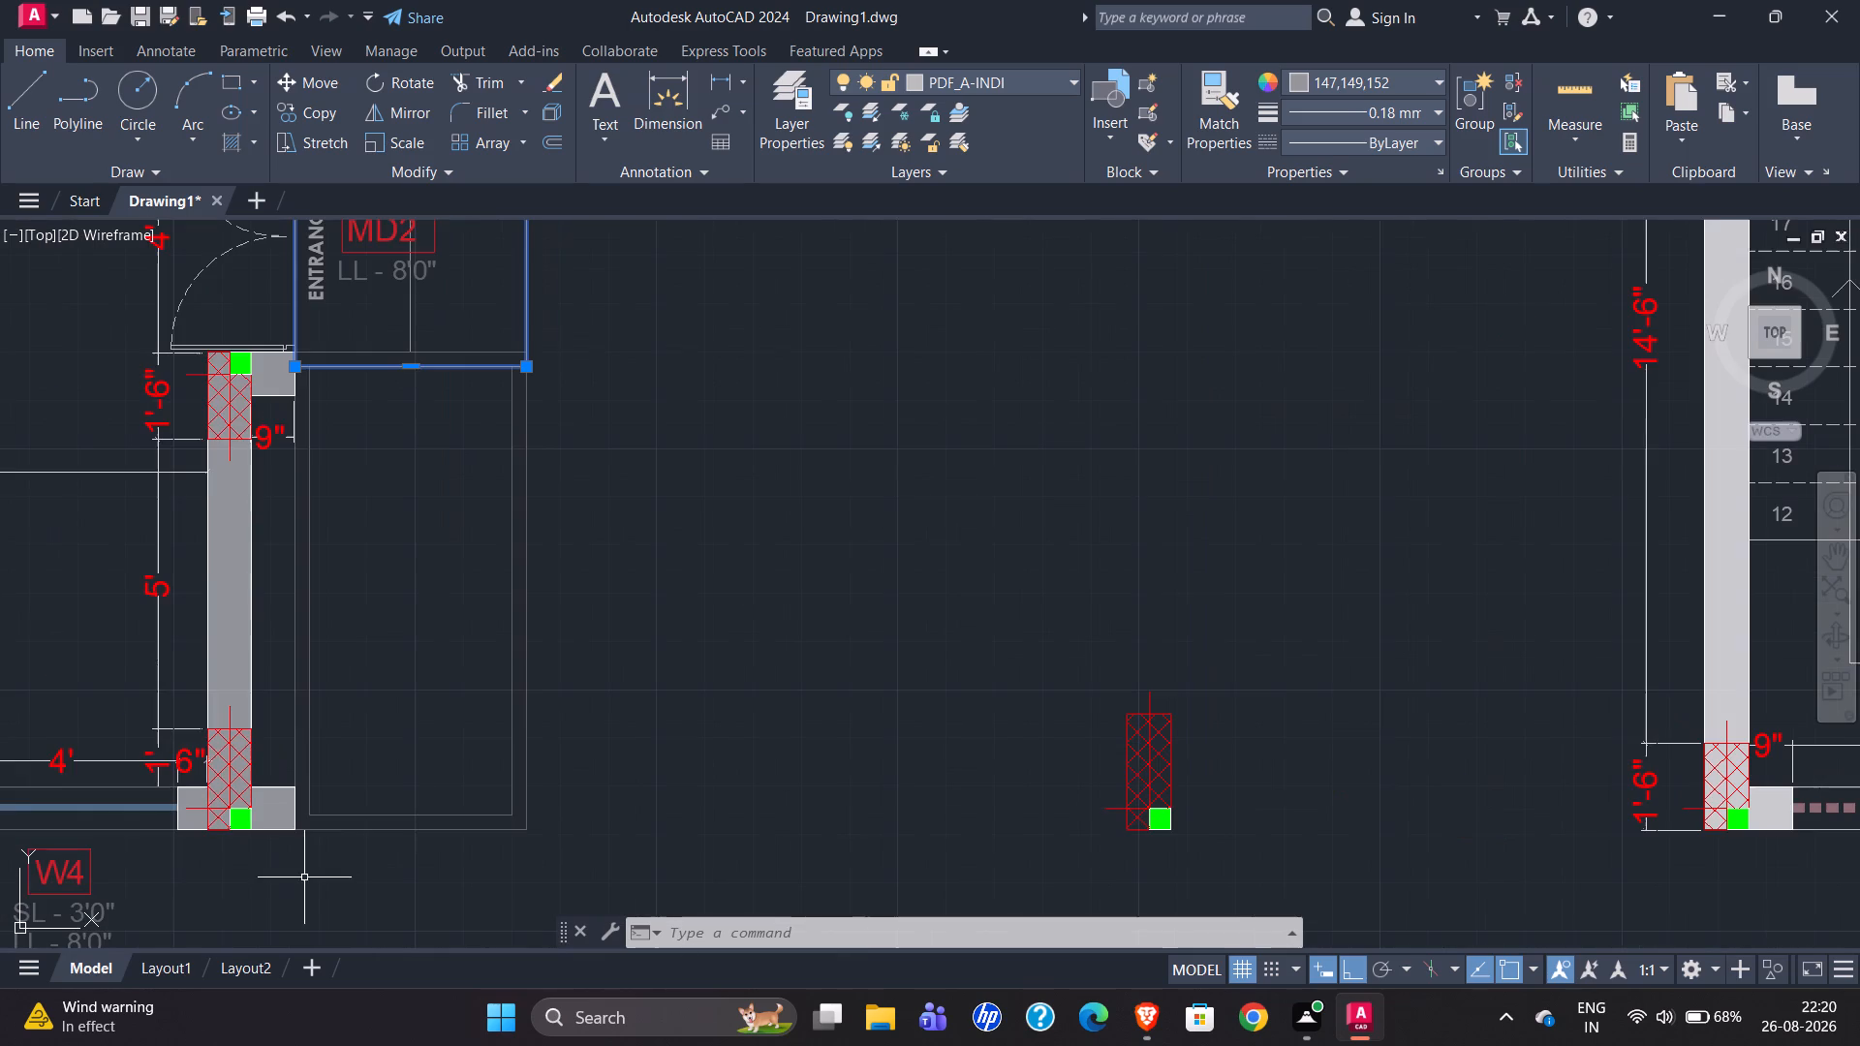
key(Escape)
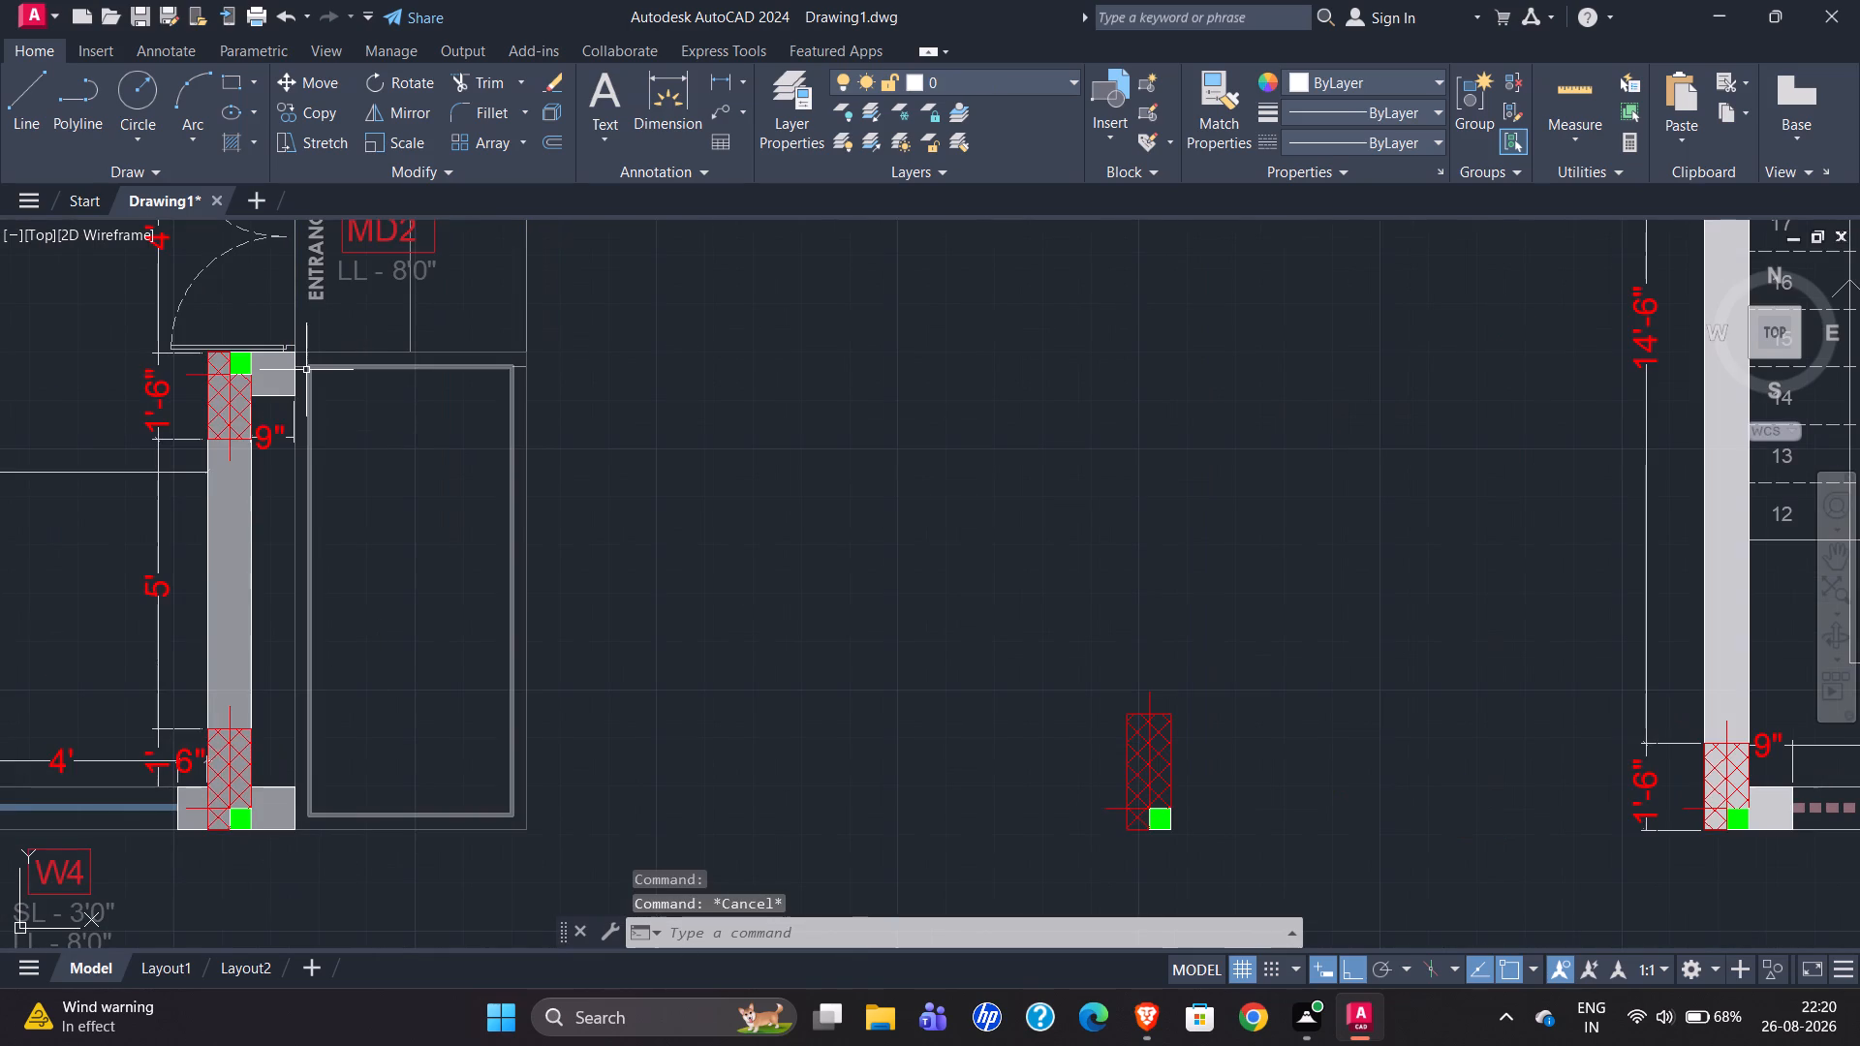
Select the inner and outer rectangles south of the reference MD2 entrance one after the other and examine their extents.
click(306, 370)
scroll(316, 343, up, 3)
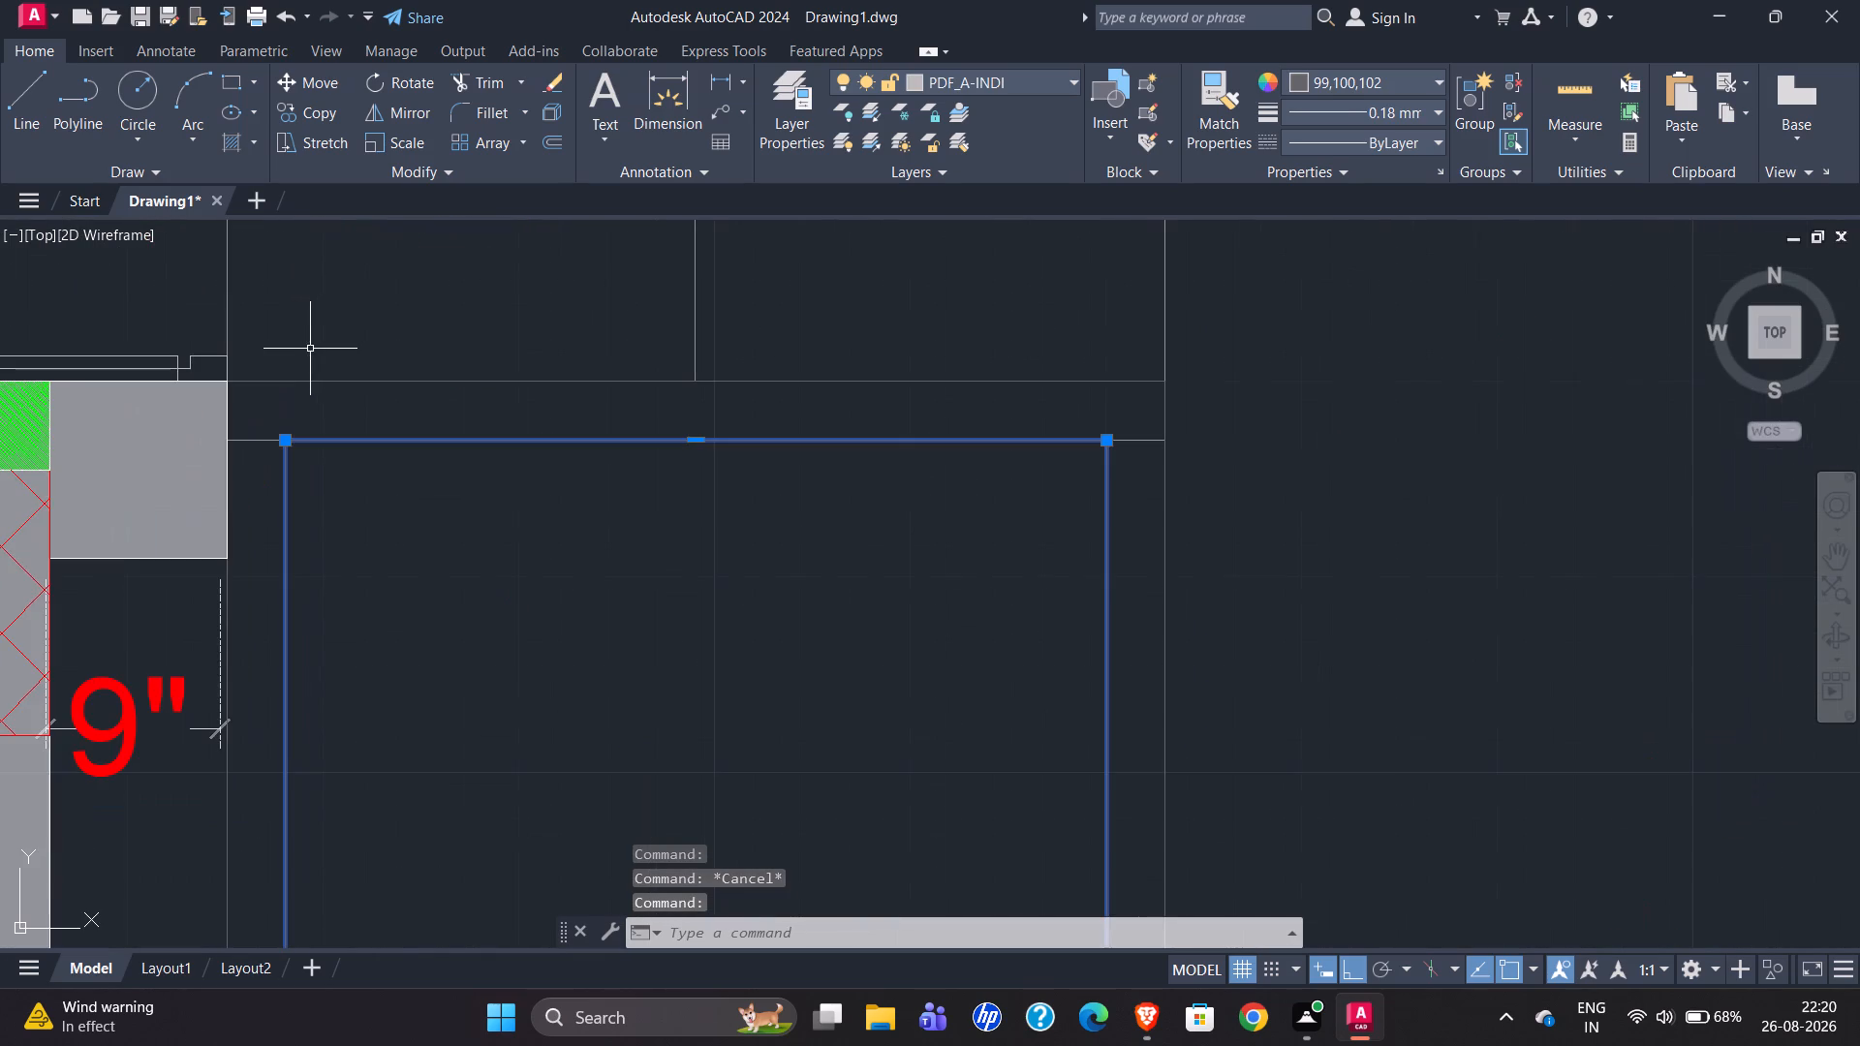
scroll(239, 437, down, 2)
key(Escape)
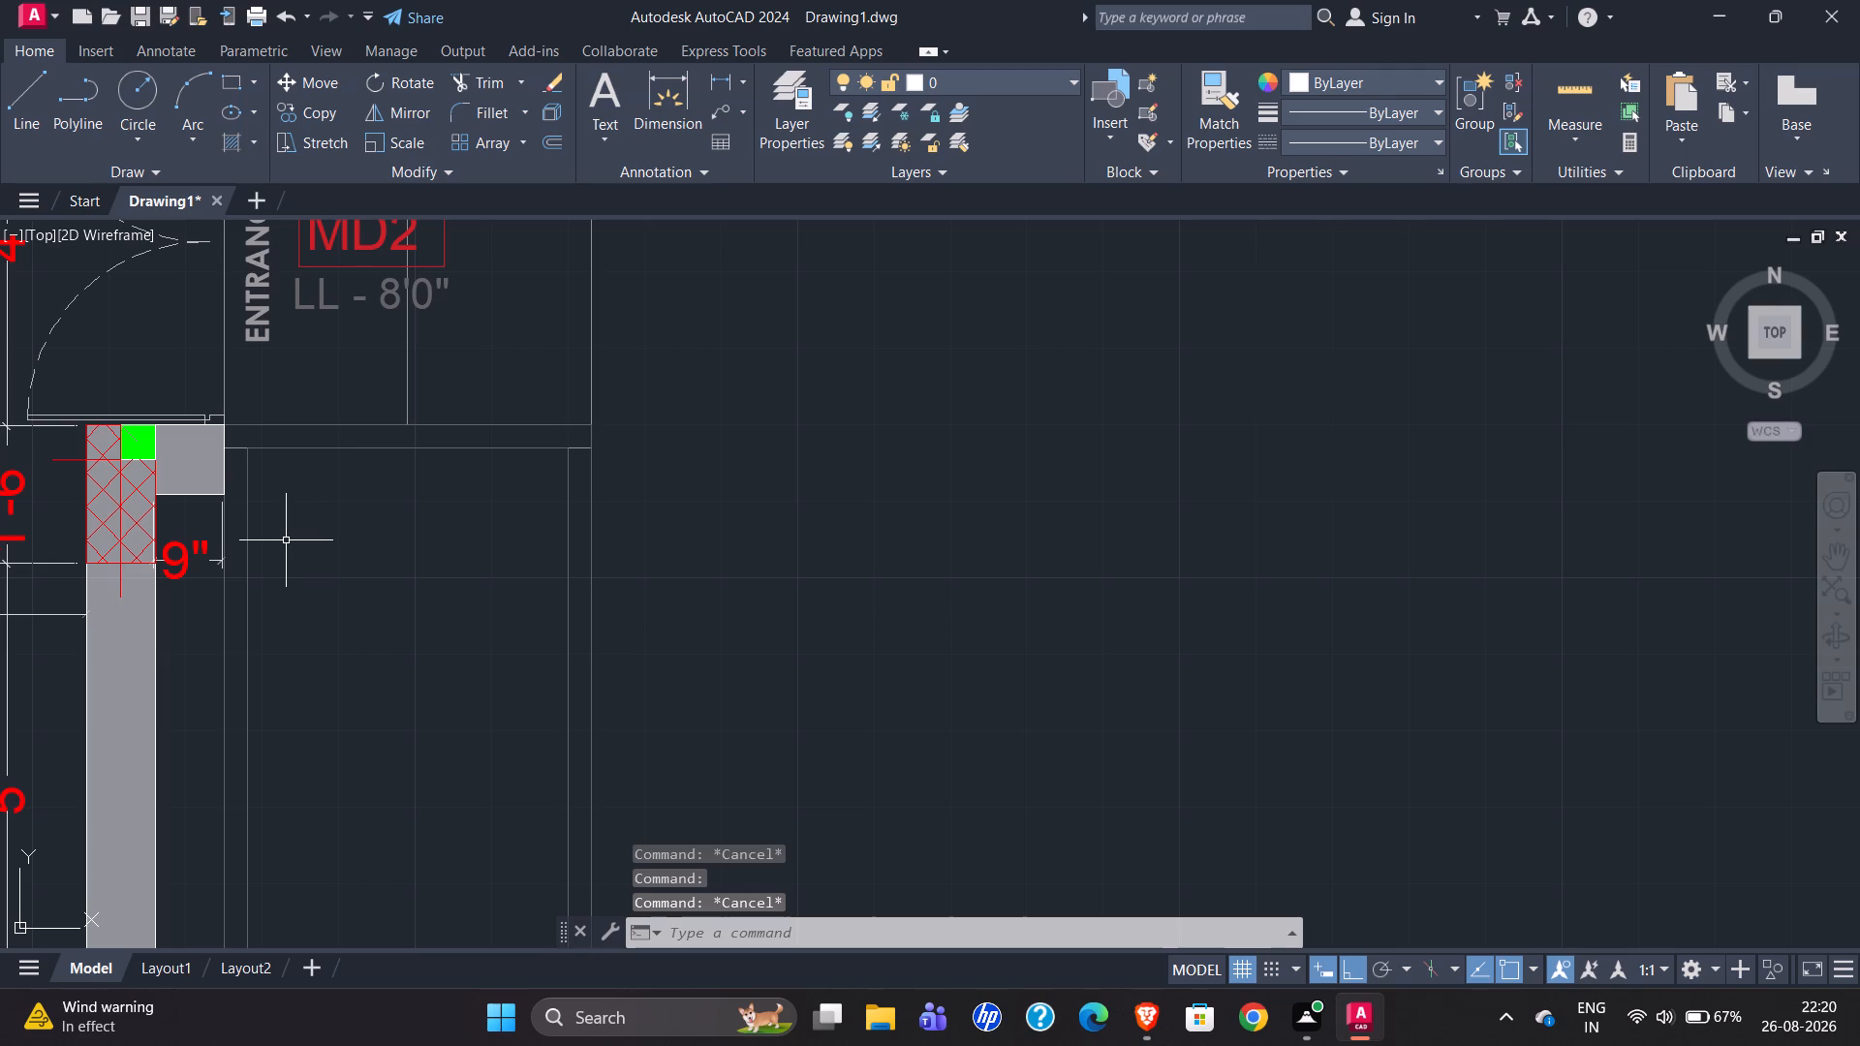
click(301, 423)
scroll(786, 421, down, 2)
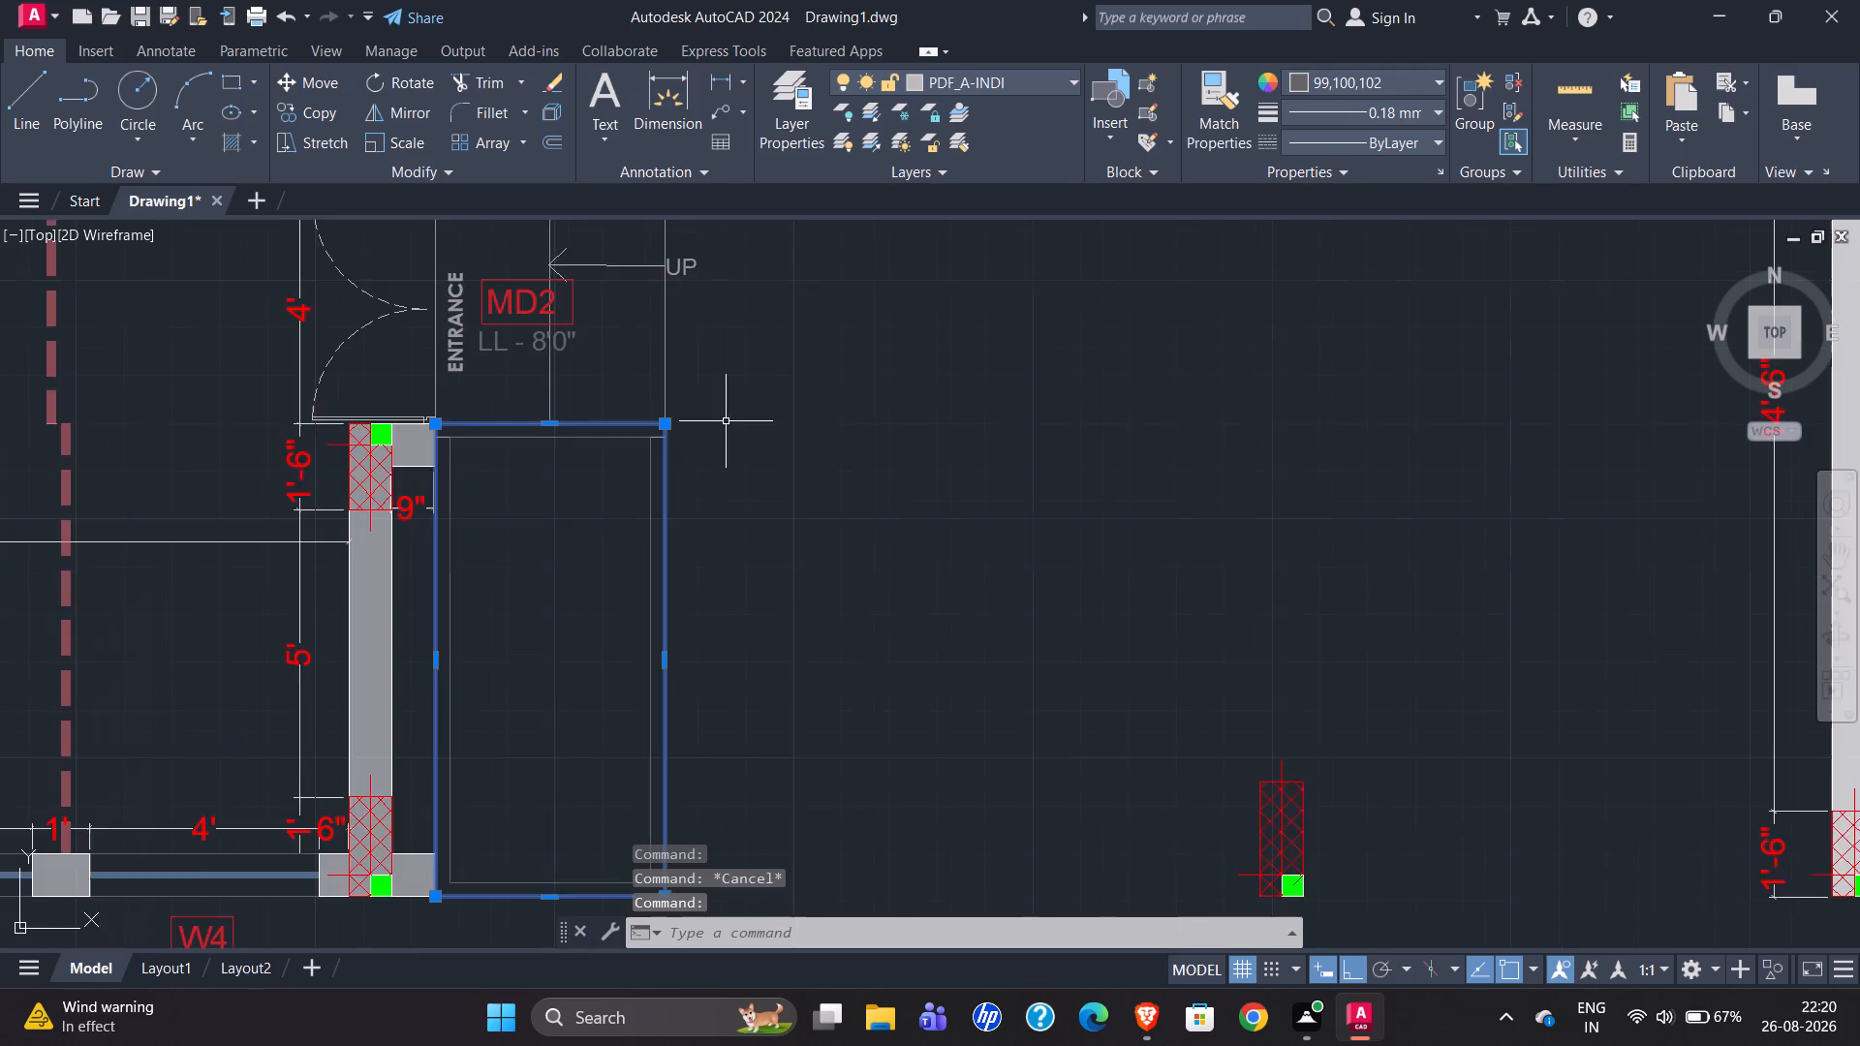
scroll(696, 699, up, 2)
scroll(467, 758, down, 2)
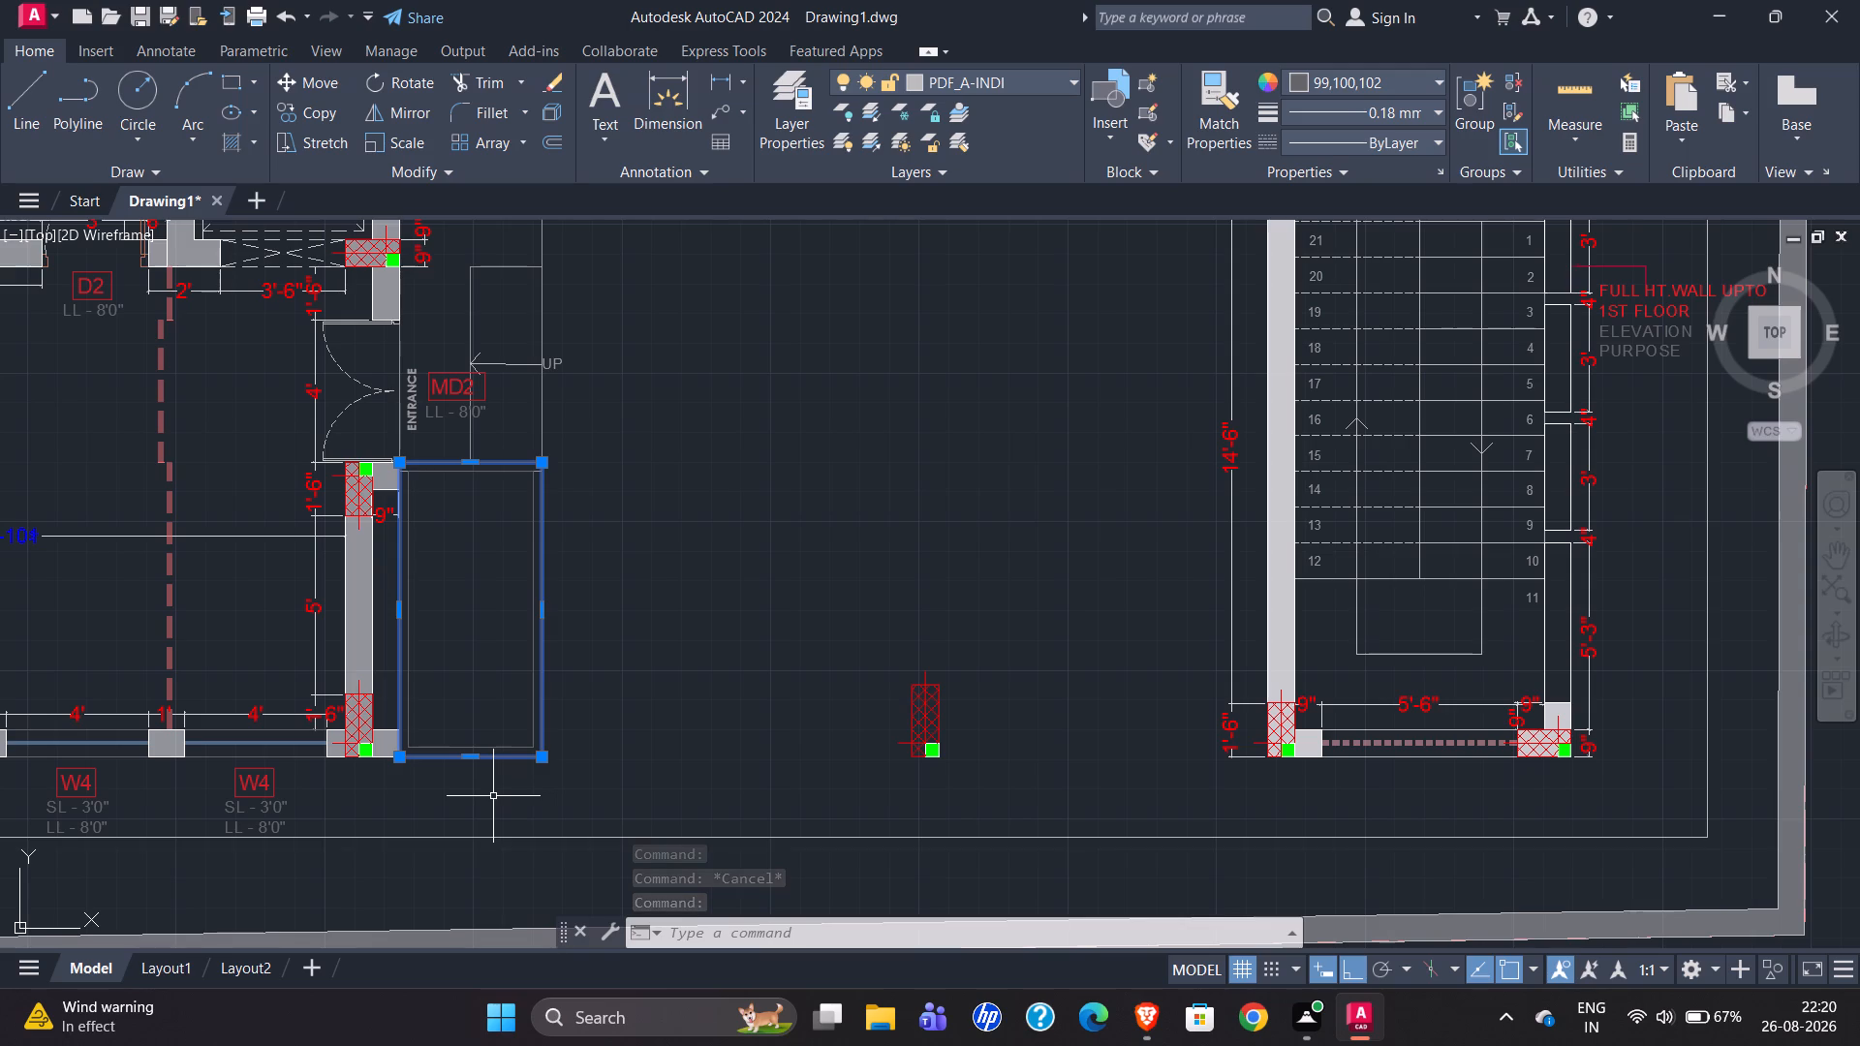
key(Escape)
scroll(237, 754, down, 2)
scroll(350, 738, down, 1)
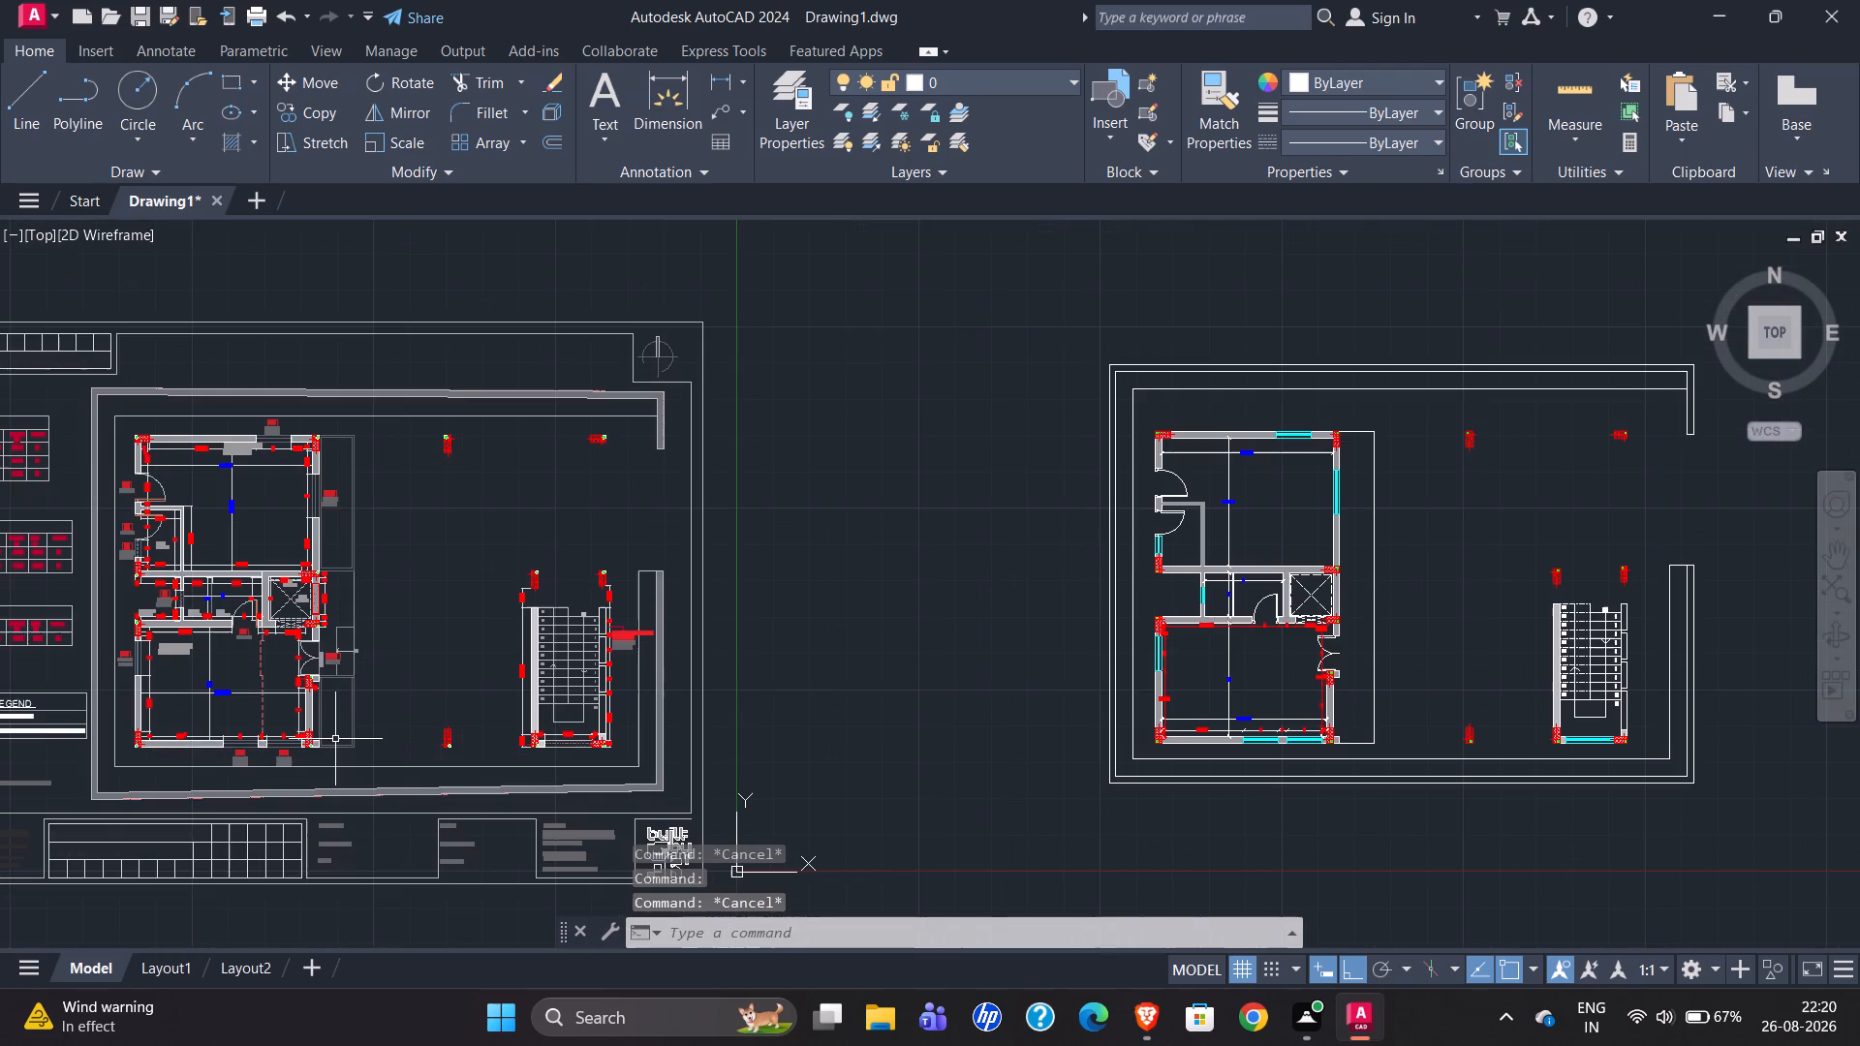
Select the outer and inner rectangles south of the reference MD2 entrance together and examine their extents against the wall and columns.
scroll(1563, 773, up, 2)
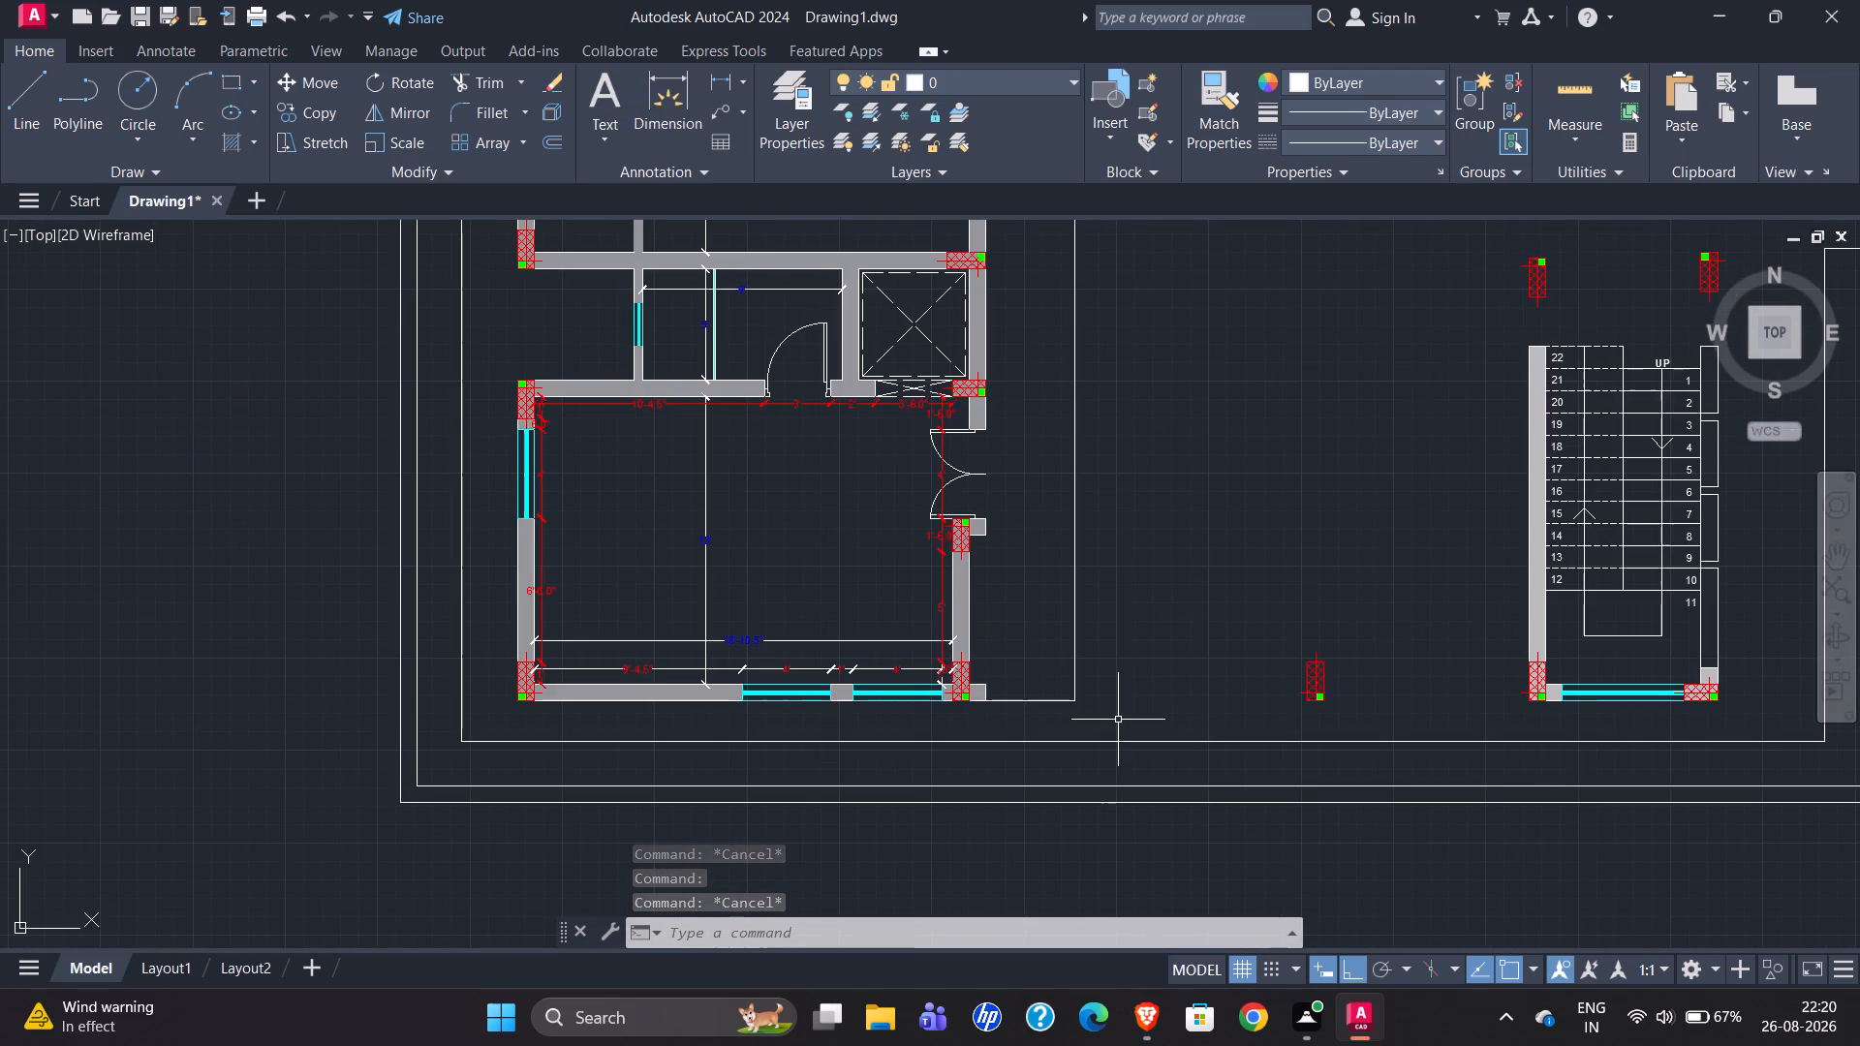
scroll(1000, 600, up, 2)
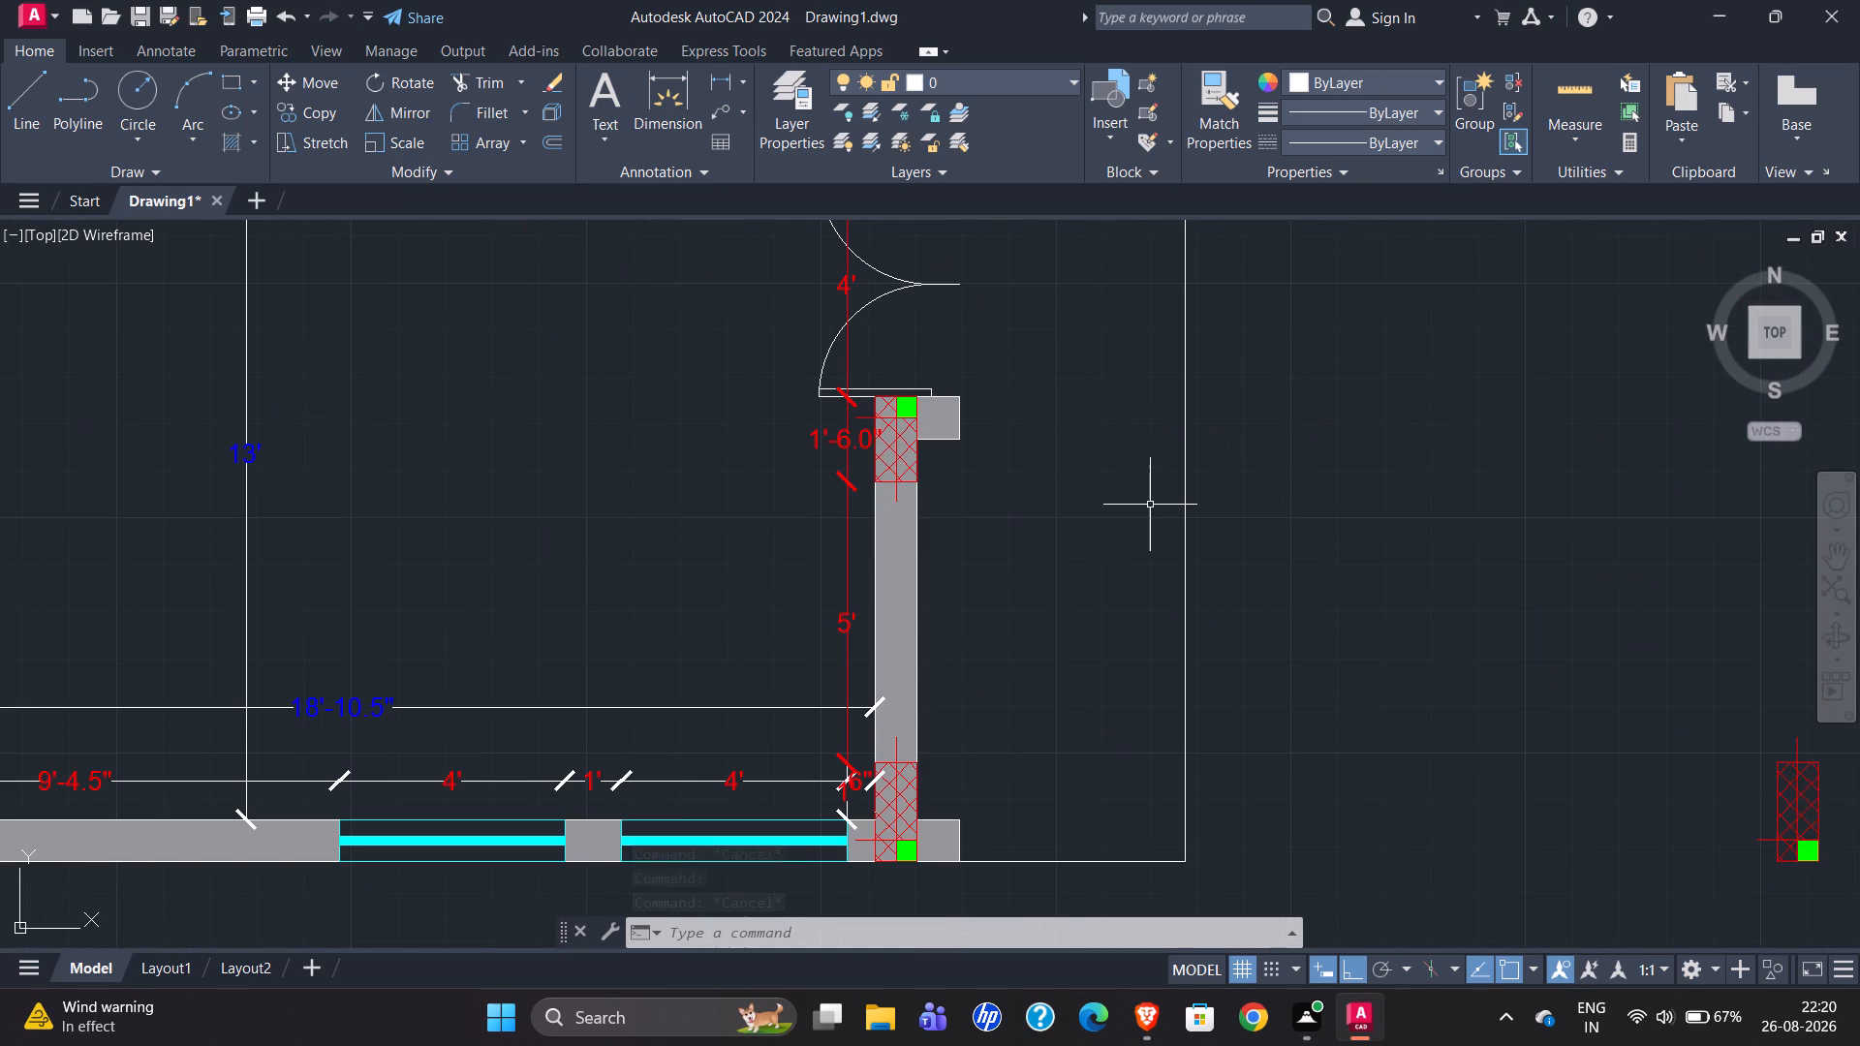
scroll(1198, 504, down, 4)
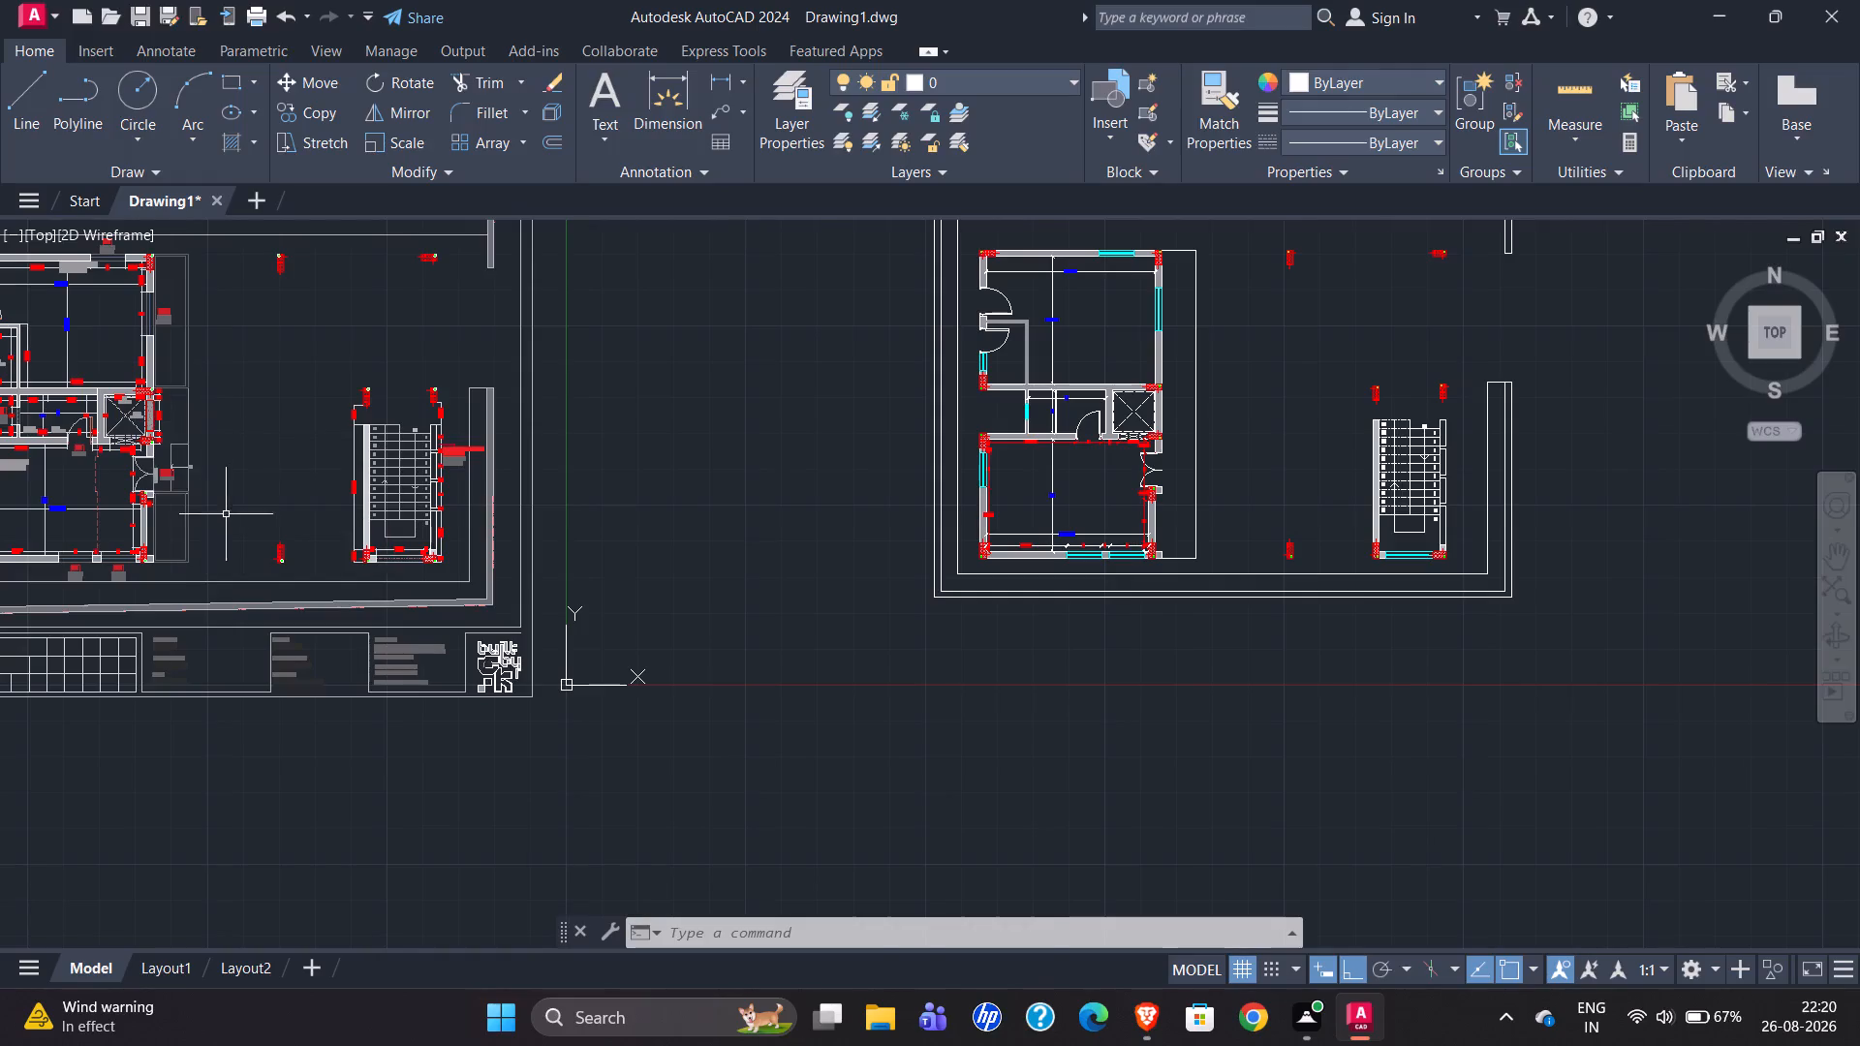
scroll(195, 528, up, 2)
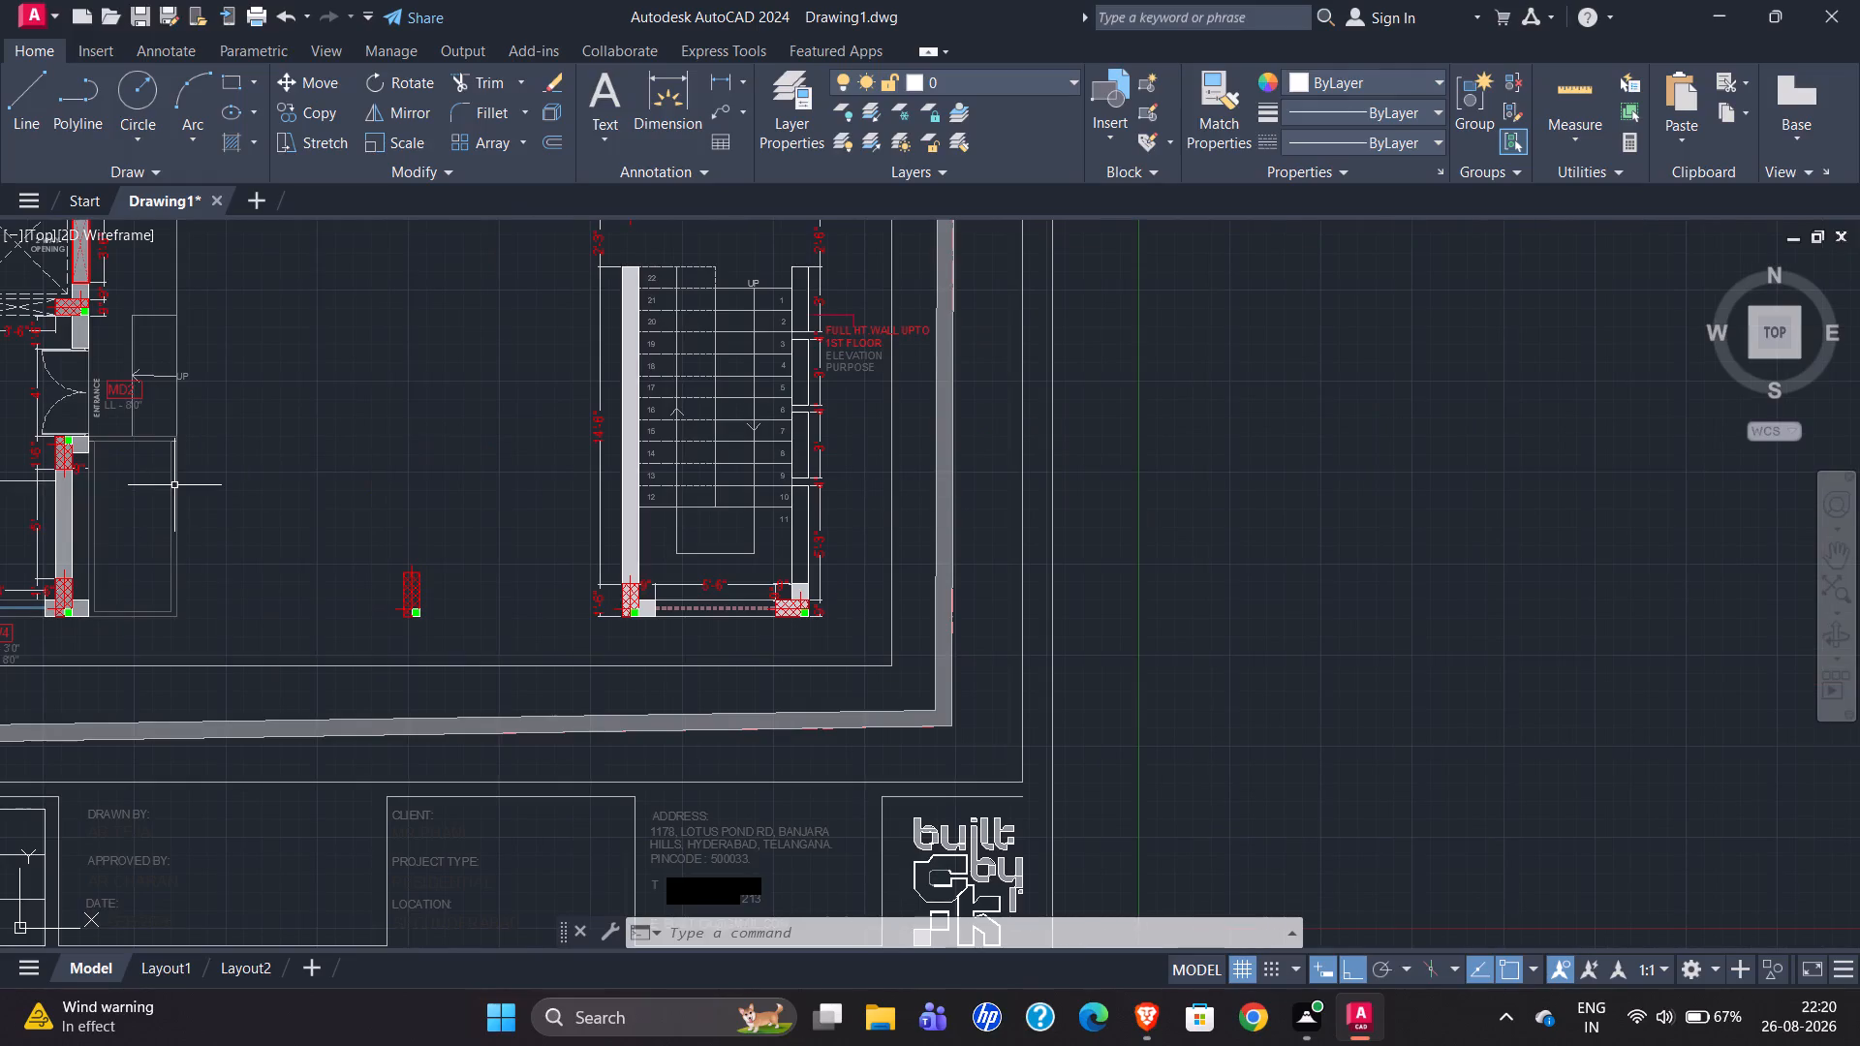
click(175, 484)
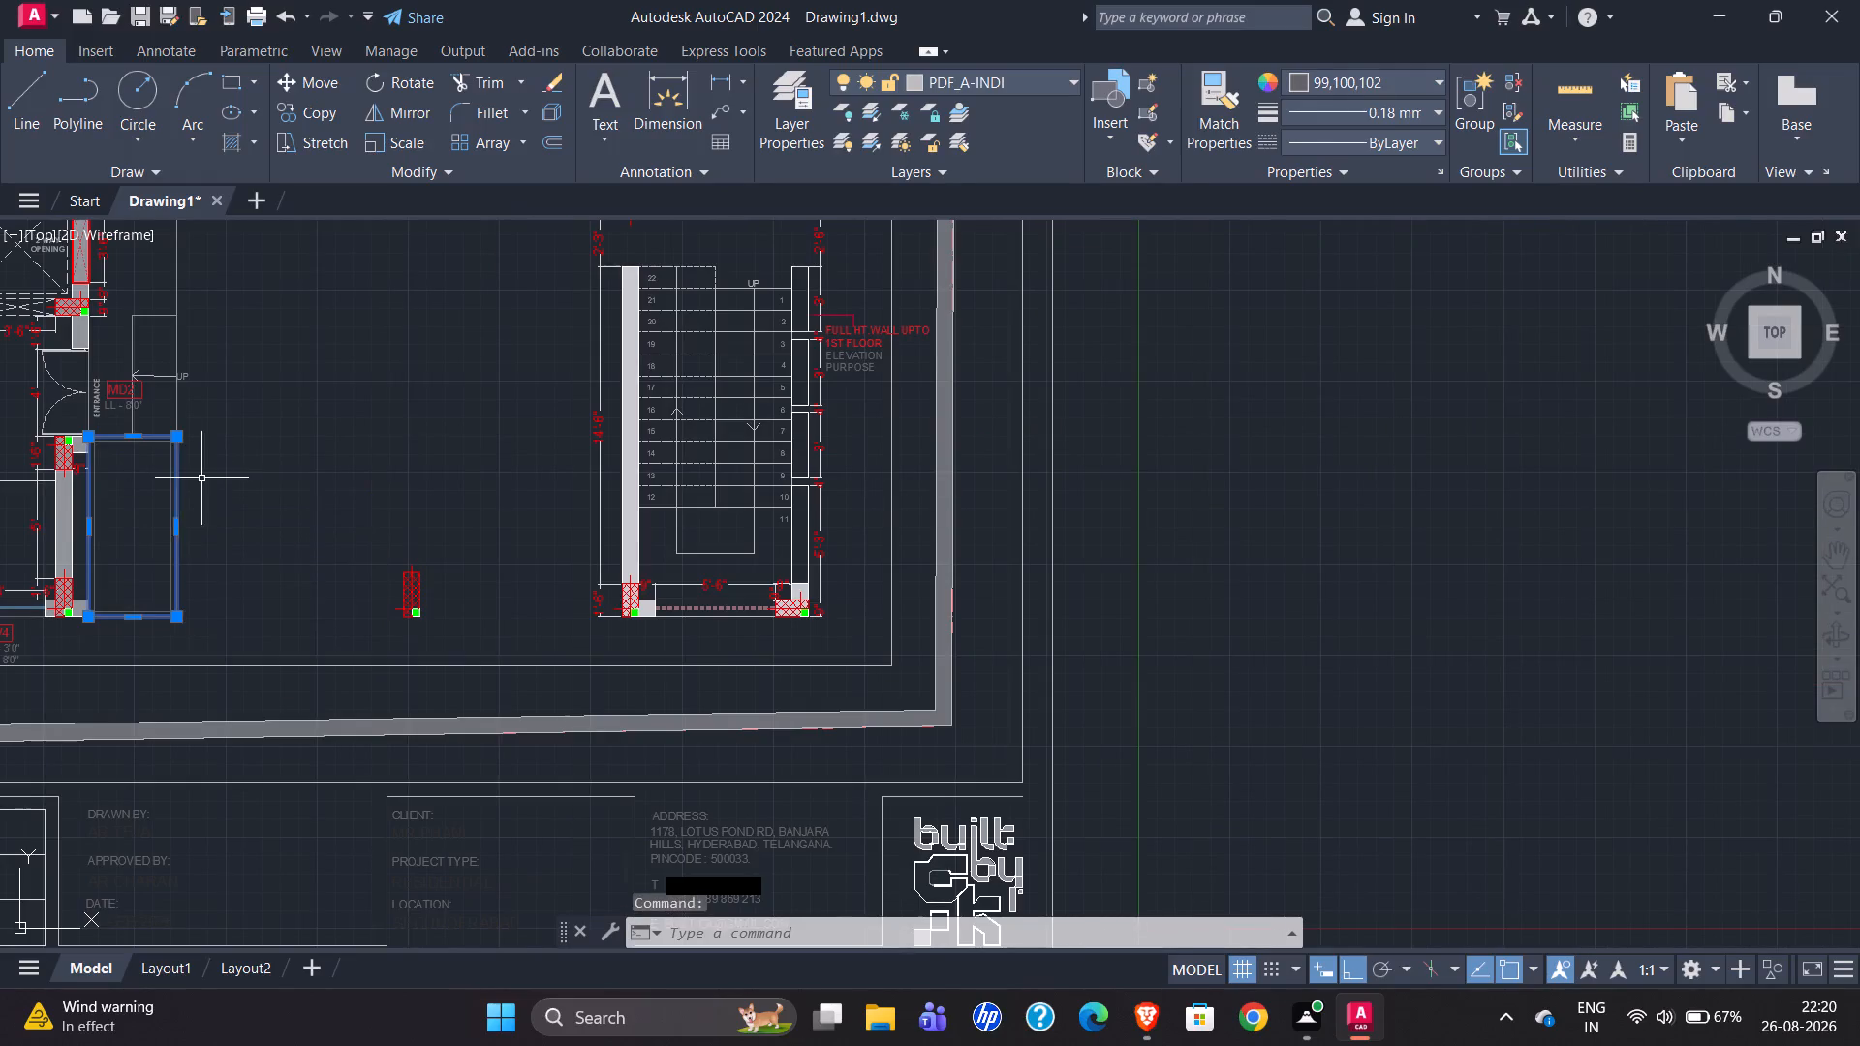
scroll(221, 477, up, 2)
scroll(283, 467, down, 2)
scroll(181, 573, up, 2)
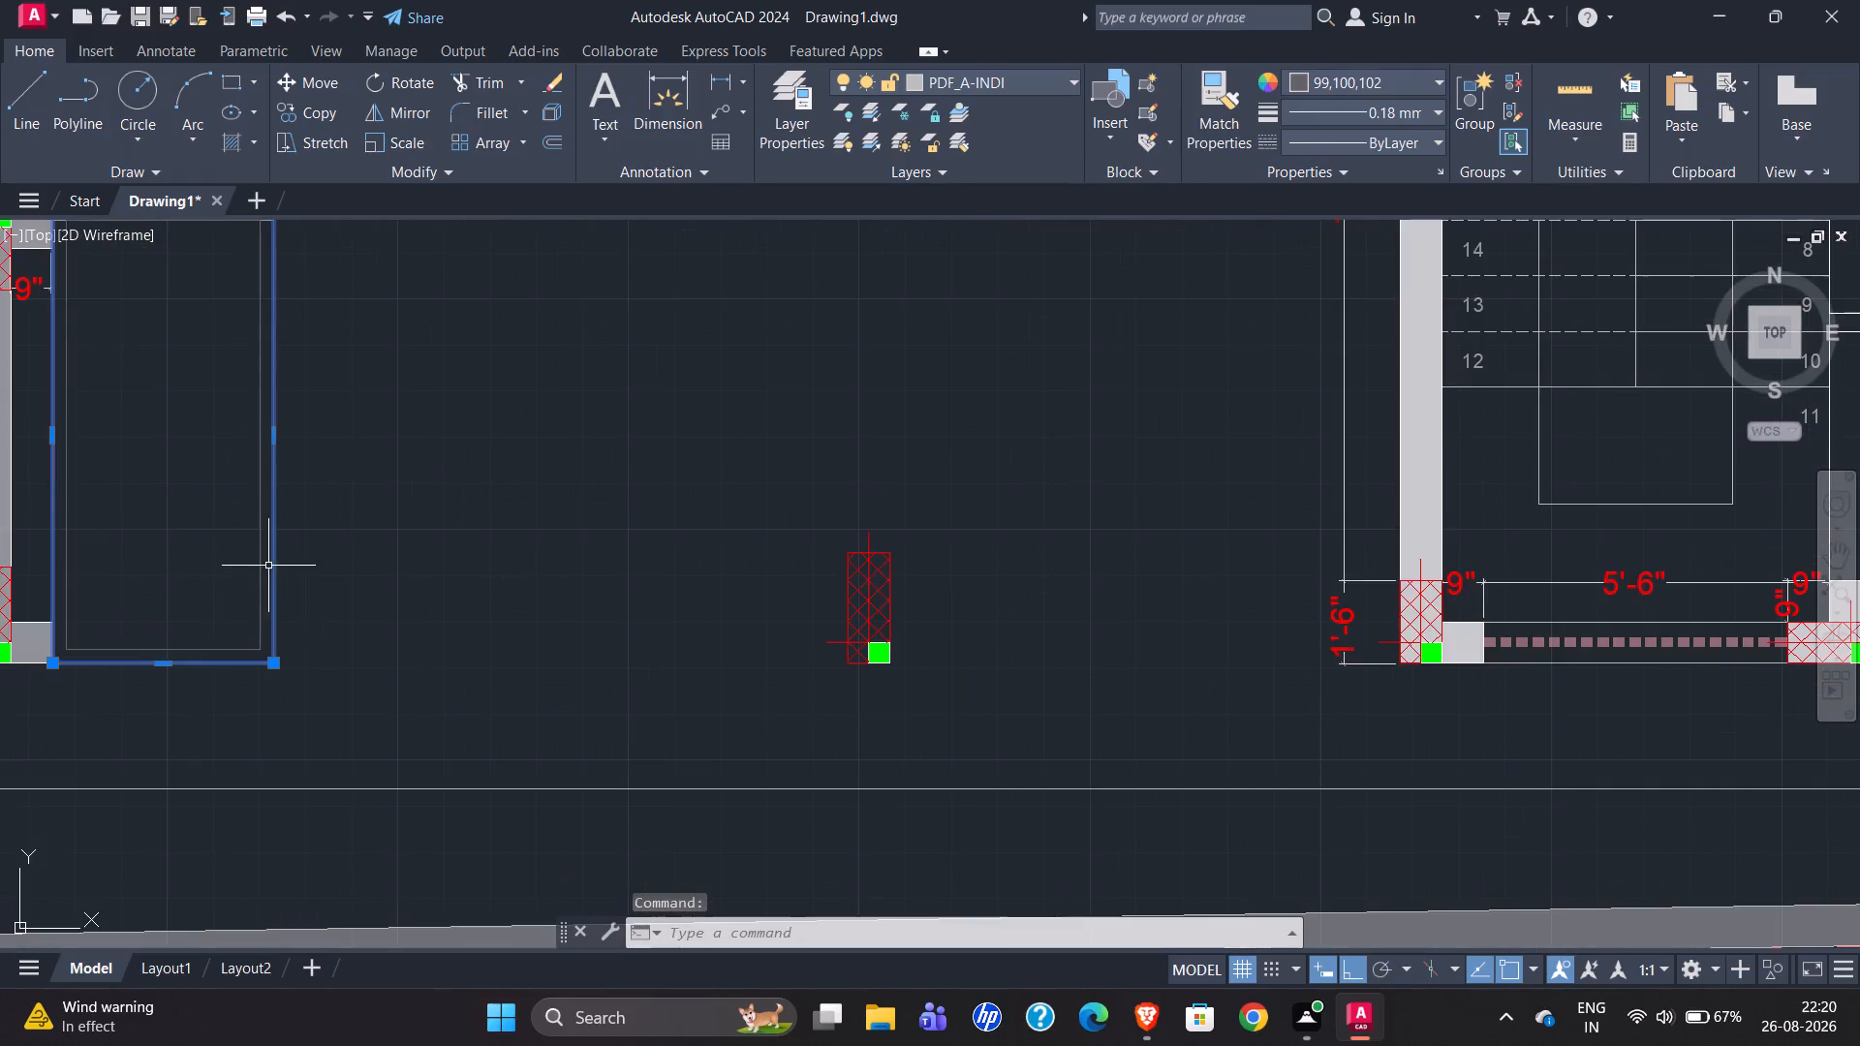
scroll(208, 653, down, 1)
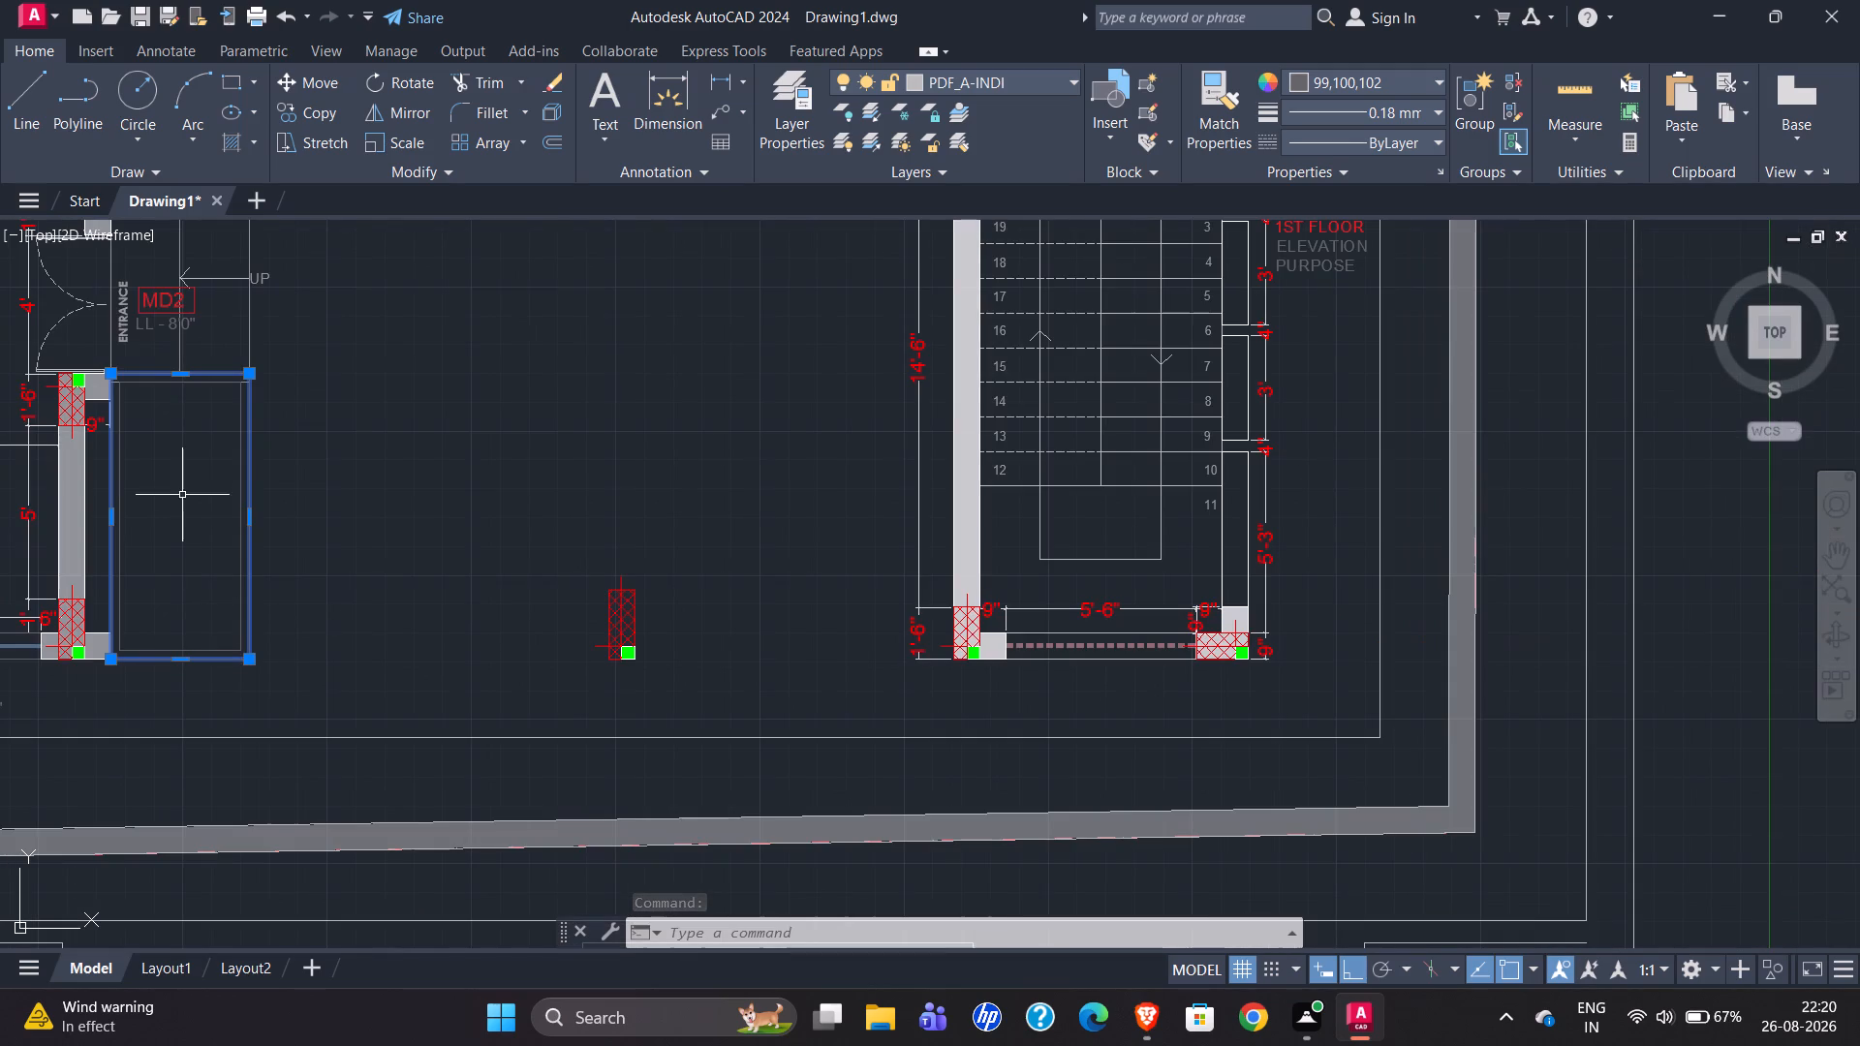
scroll(195, 373, up, 1)
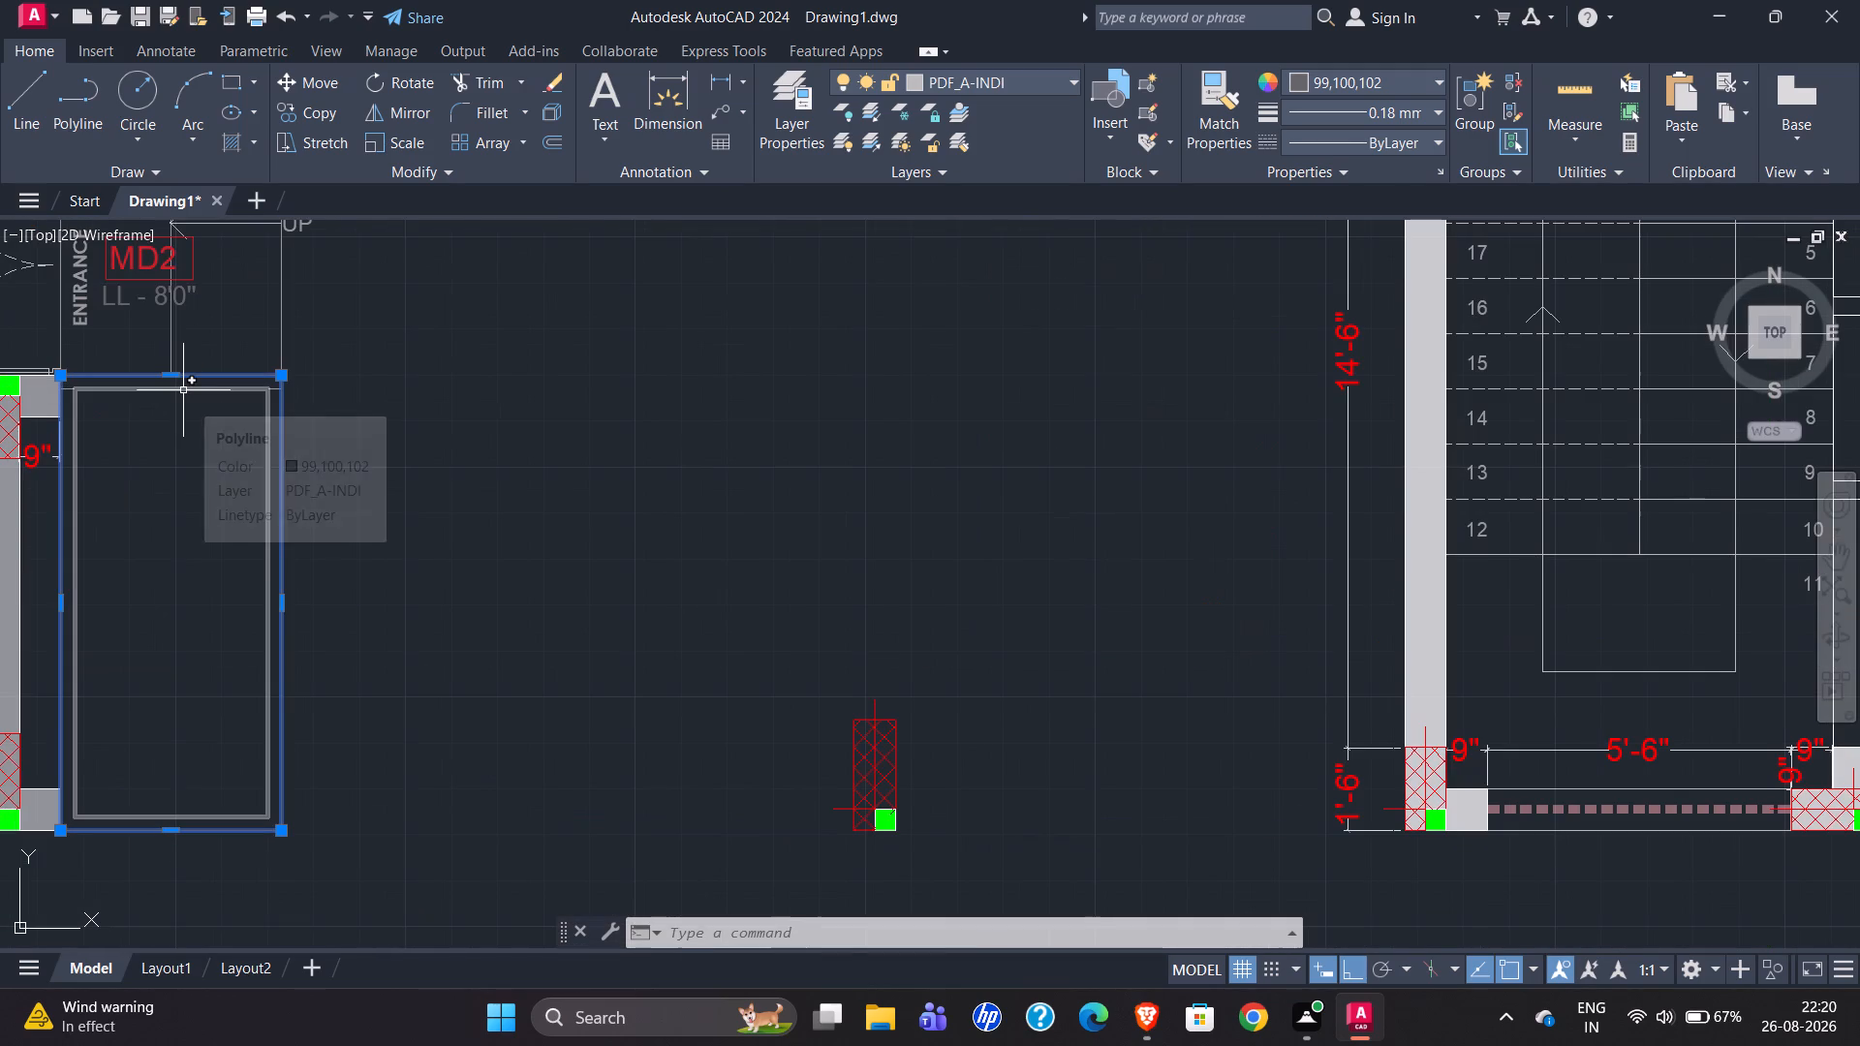
click(183, 390)
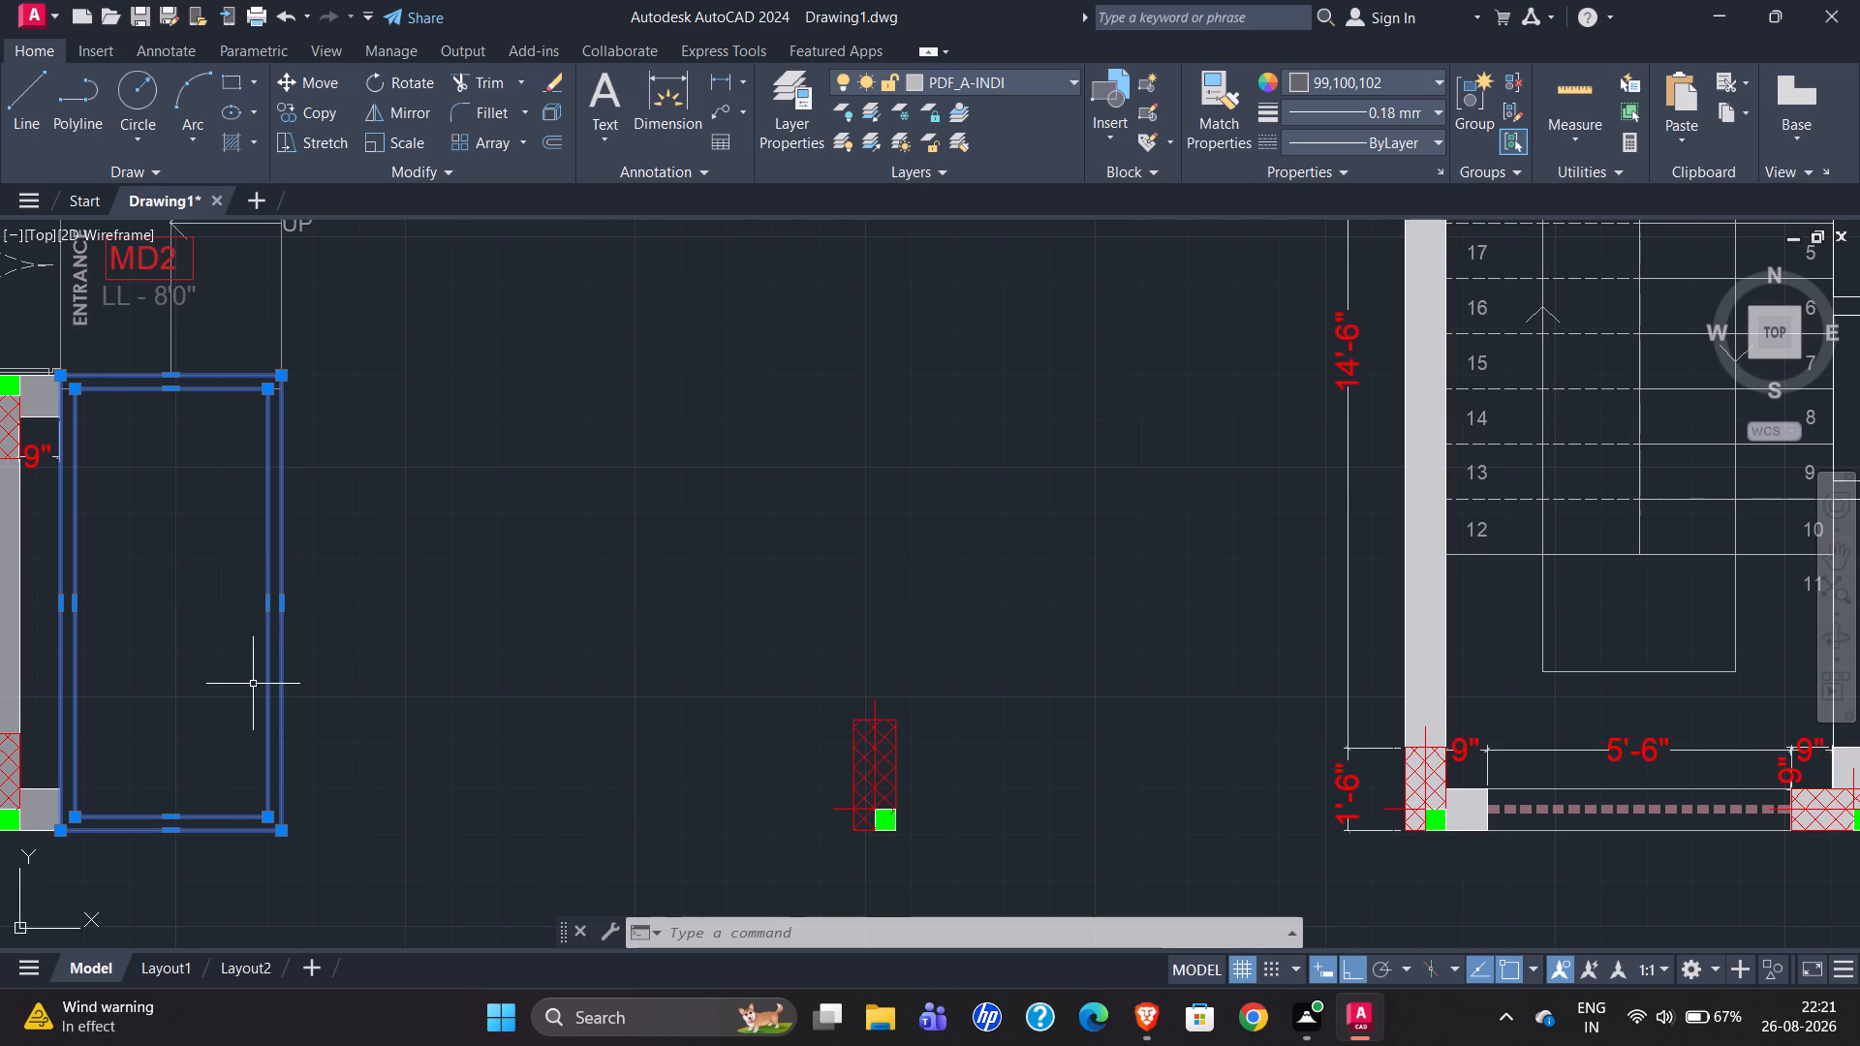
key(Escape)
Delete the joined outline polyline running along the redrawn plan's east side.
scroll(0, 793, down, 2)
scroll(433, 741, down, 2)
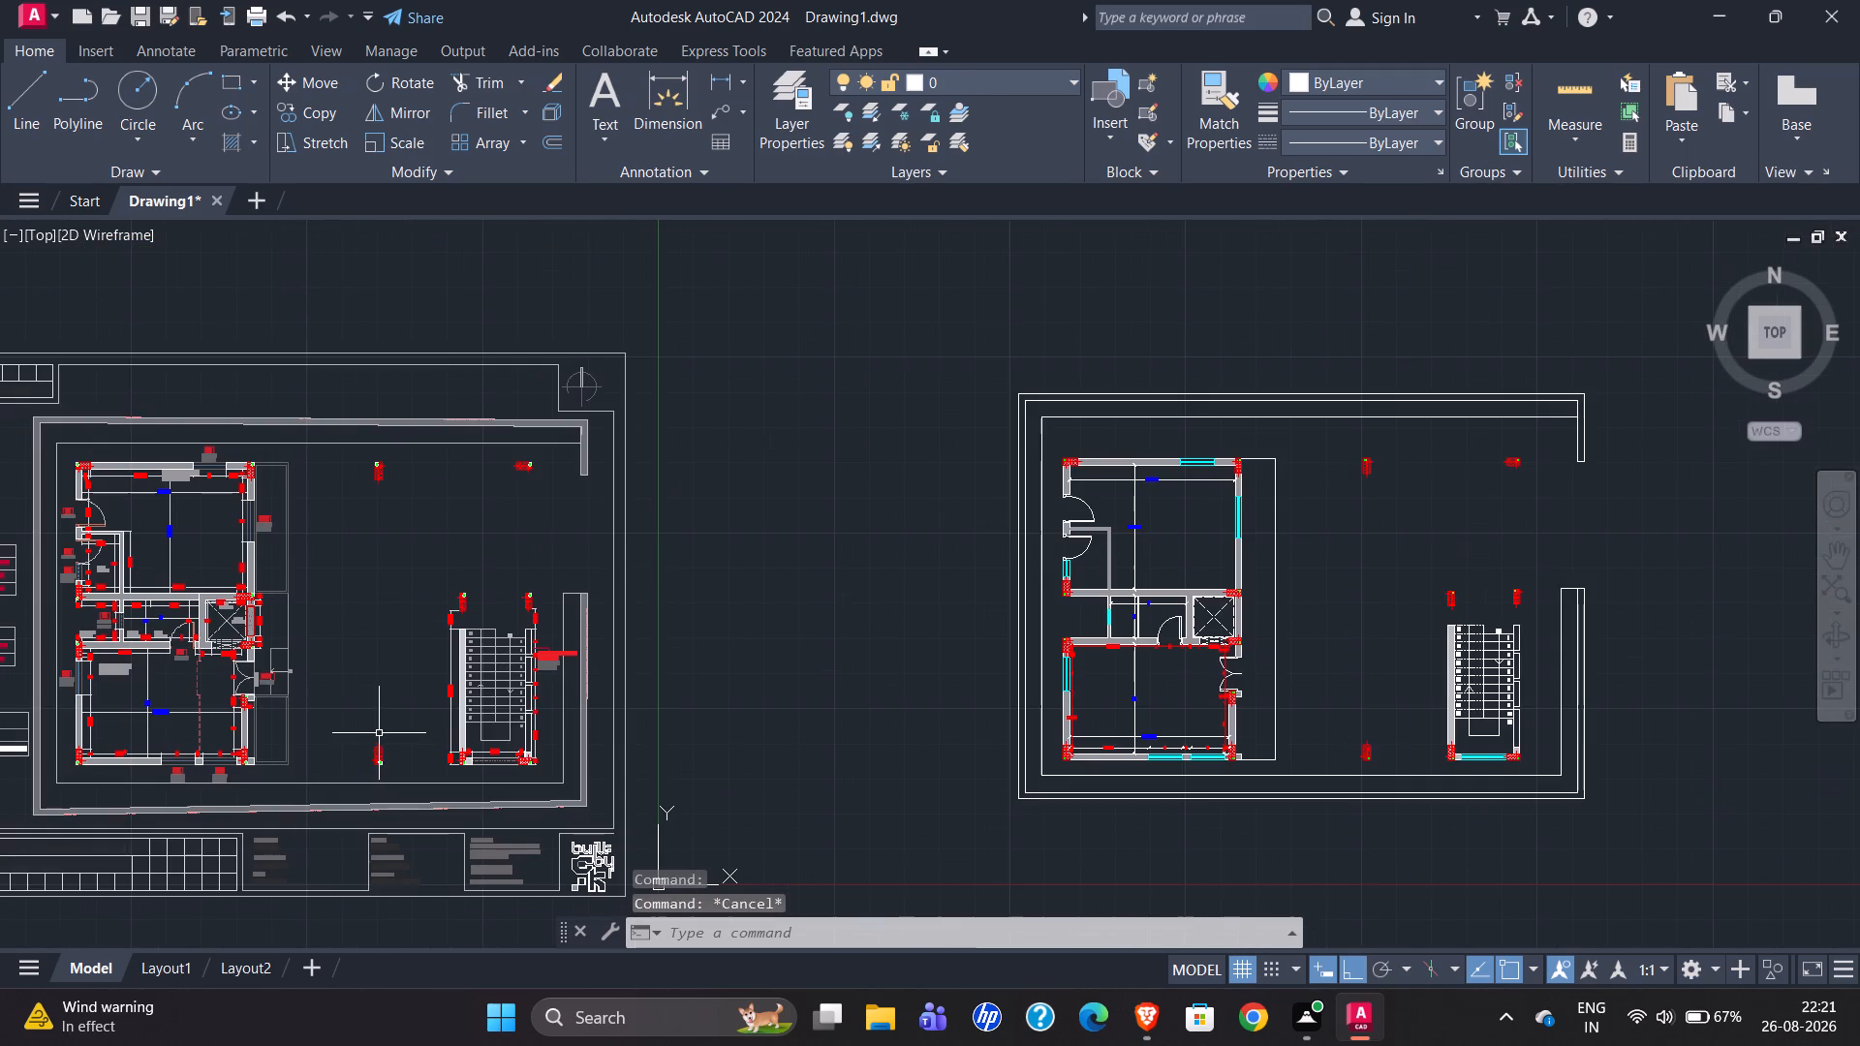
scroll(1397, 806, up, 2)
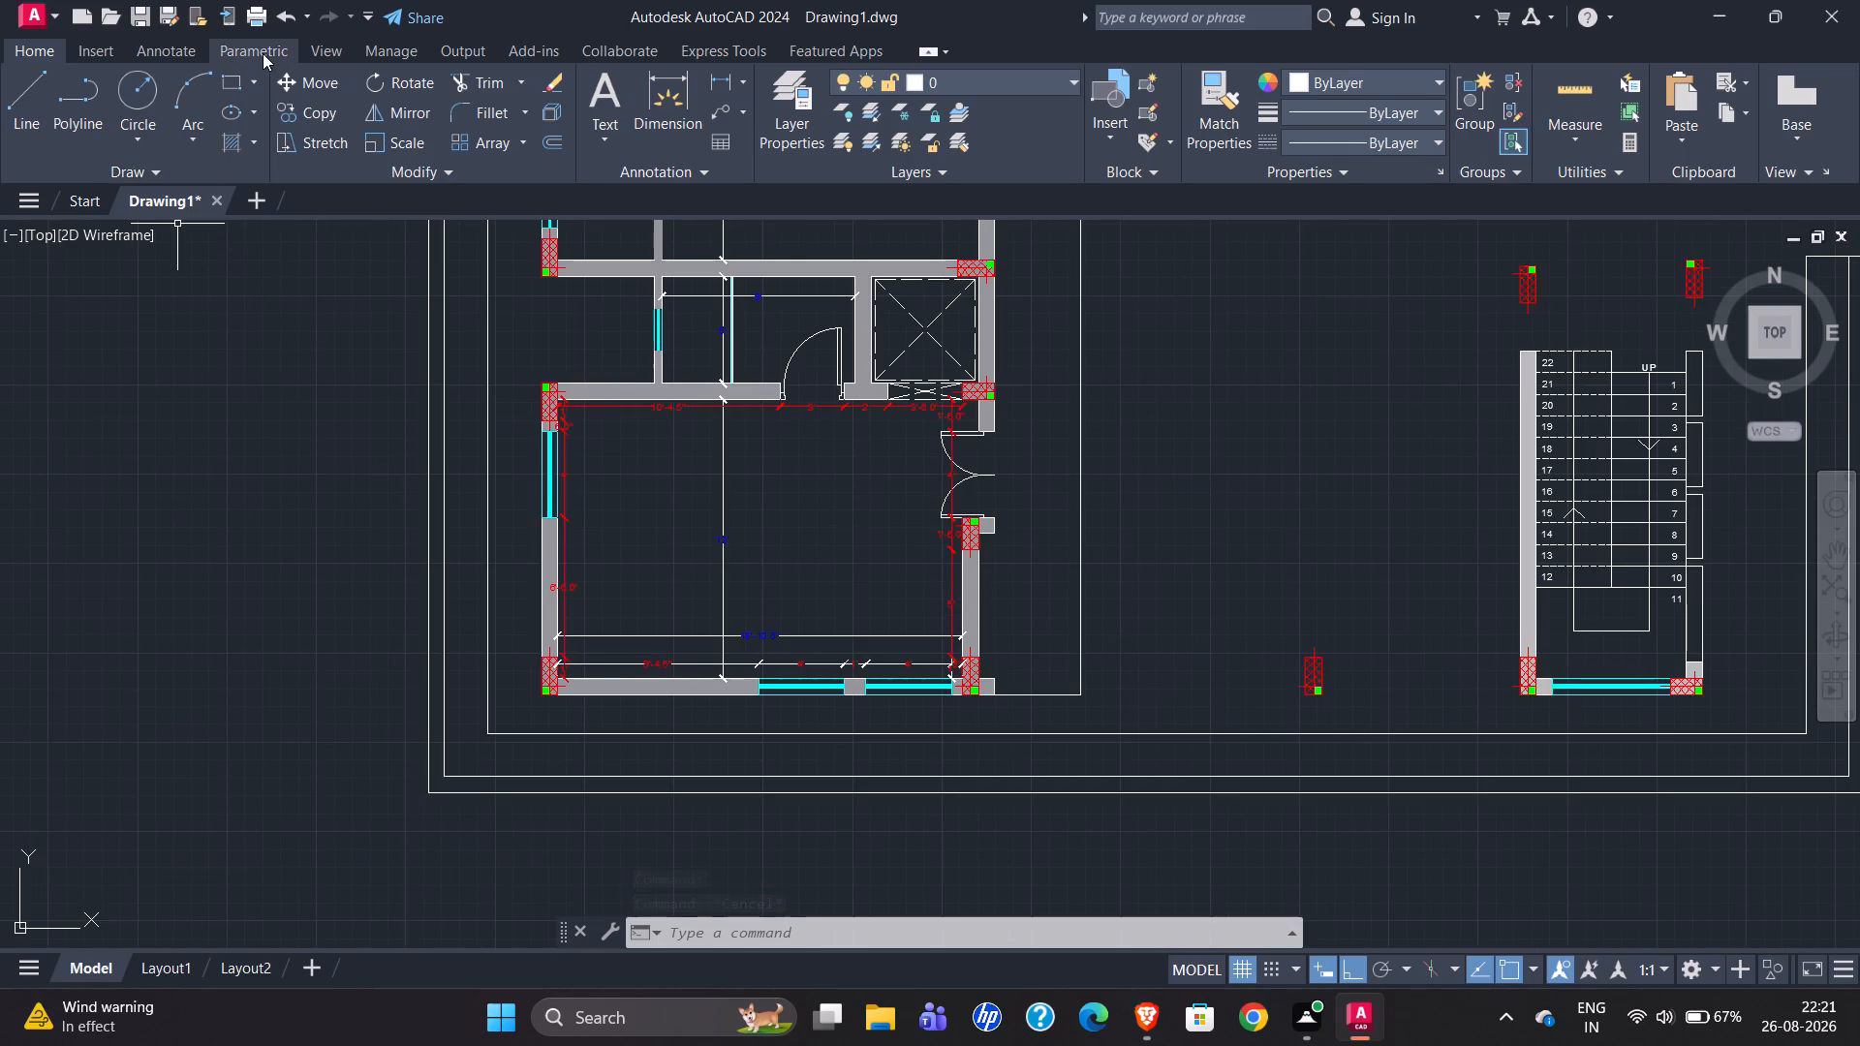
click(1081, 578)
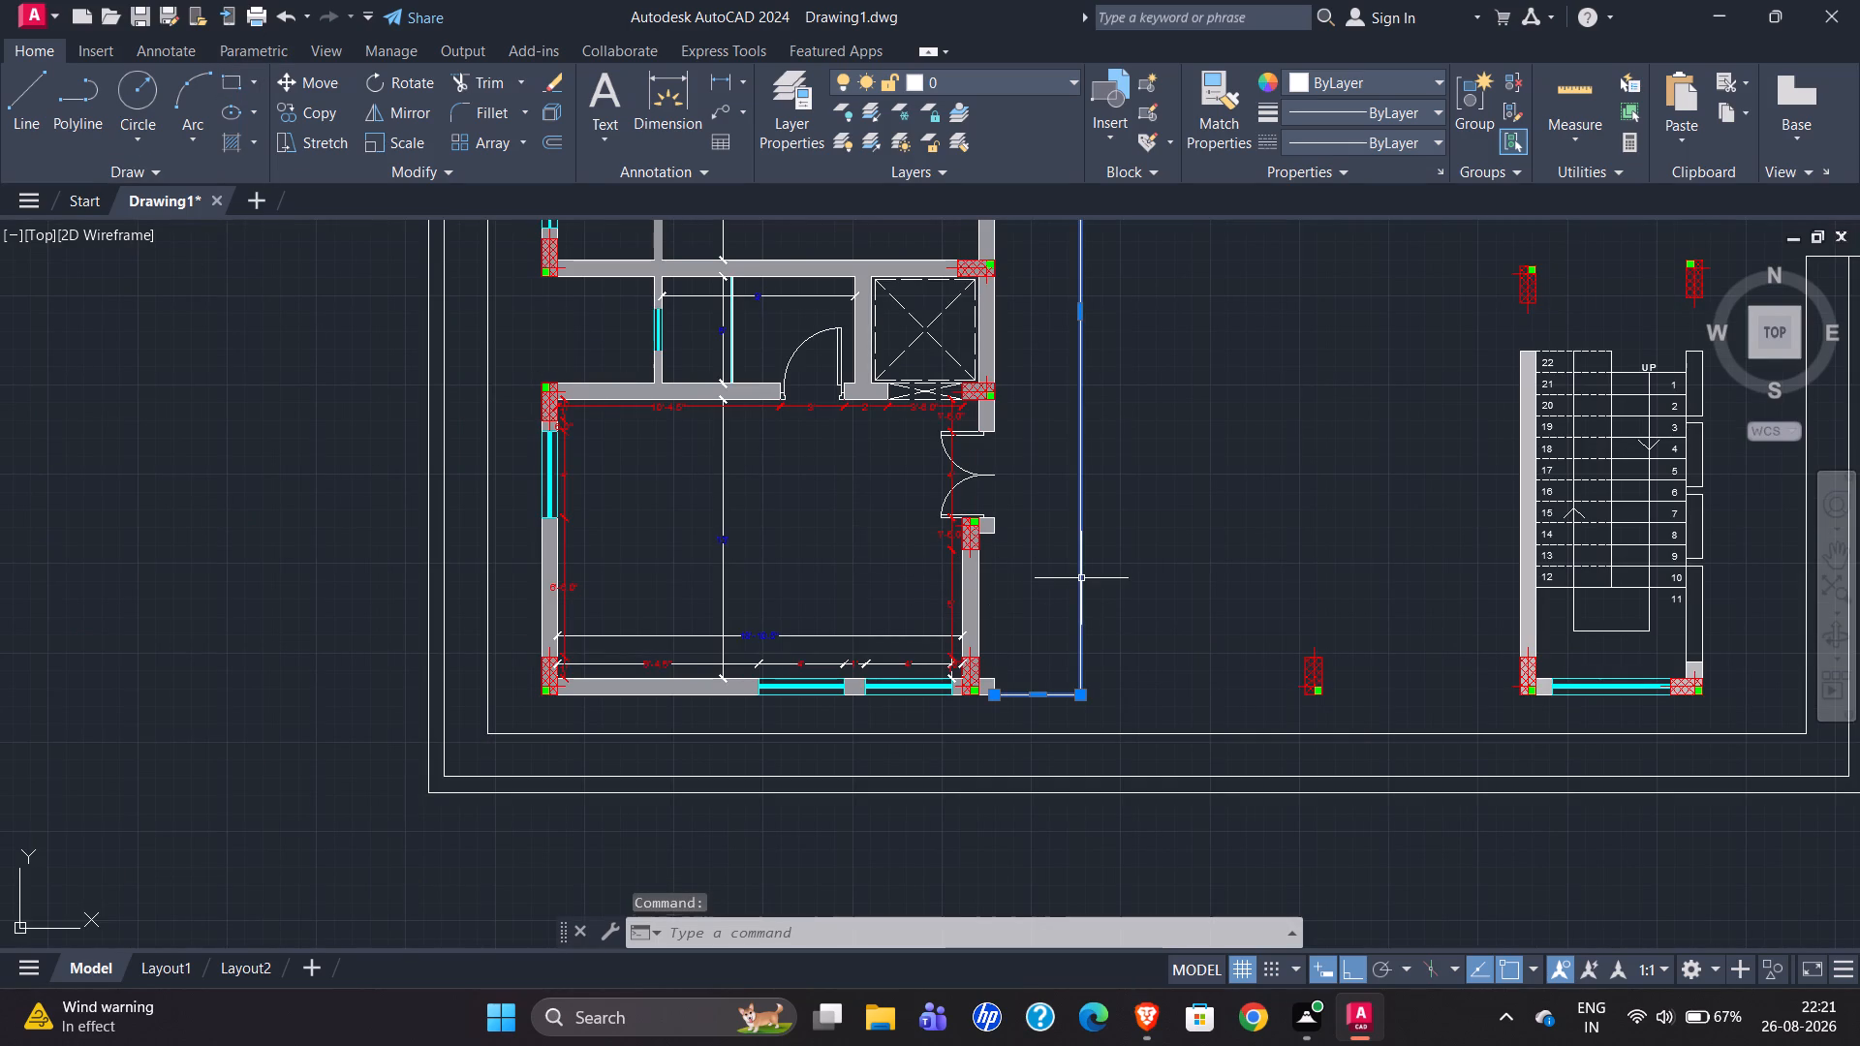
key(Delete)
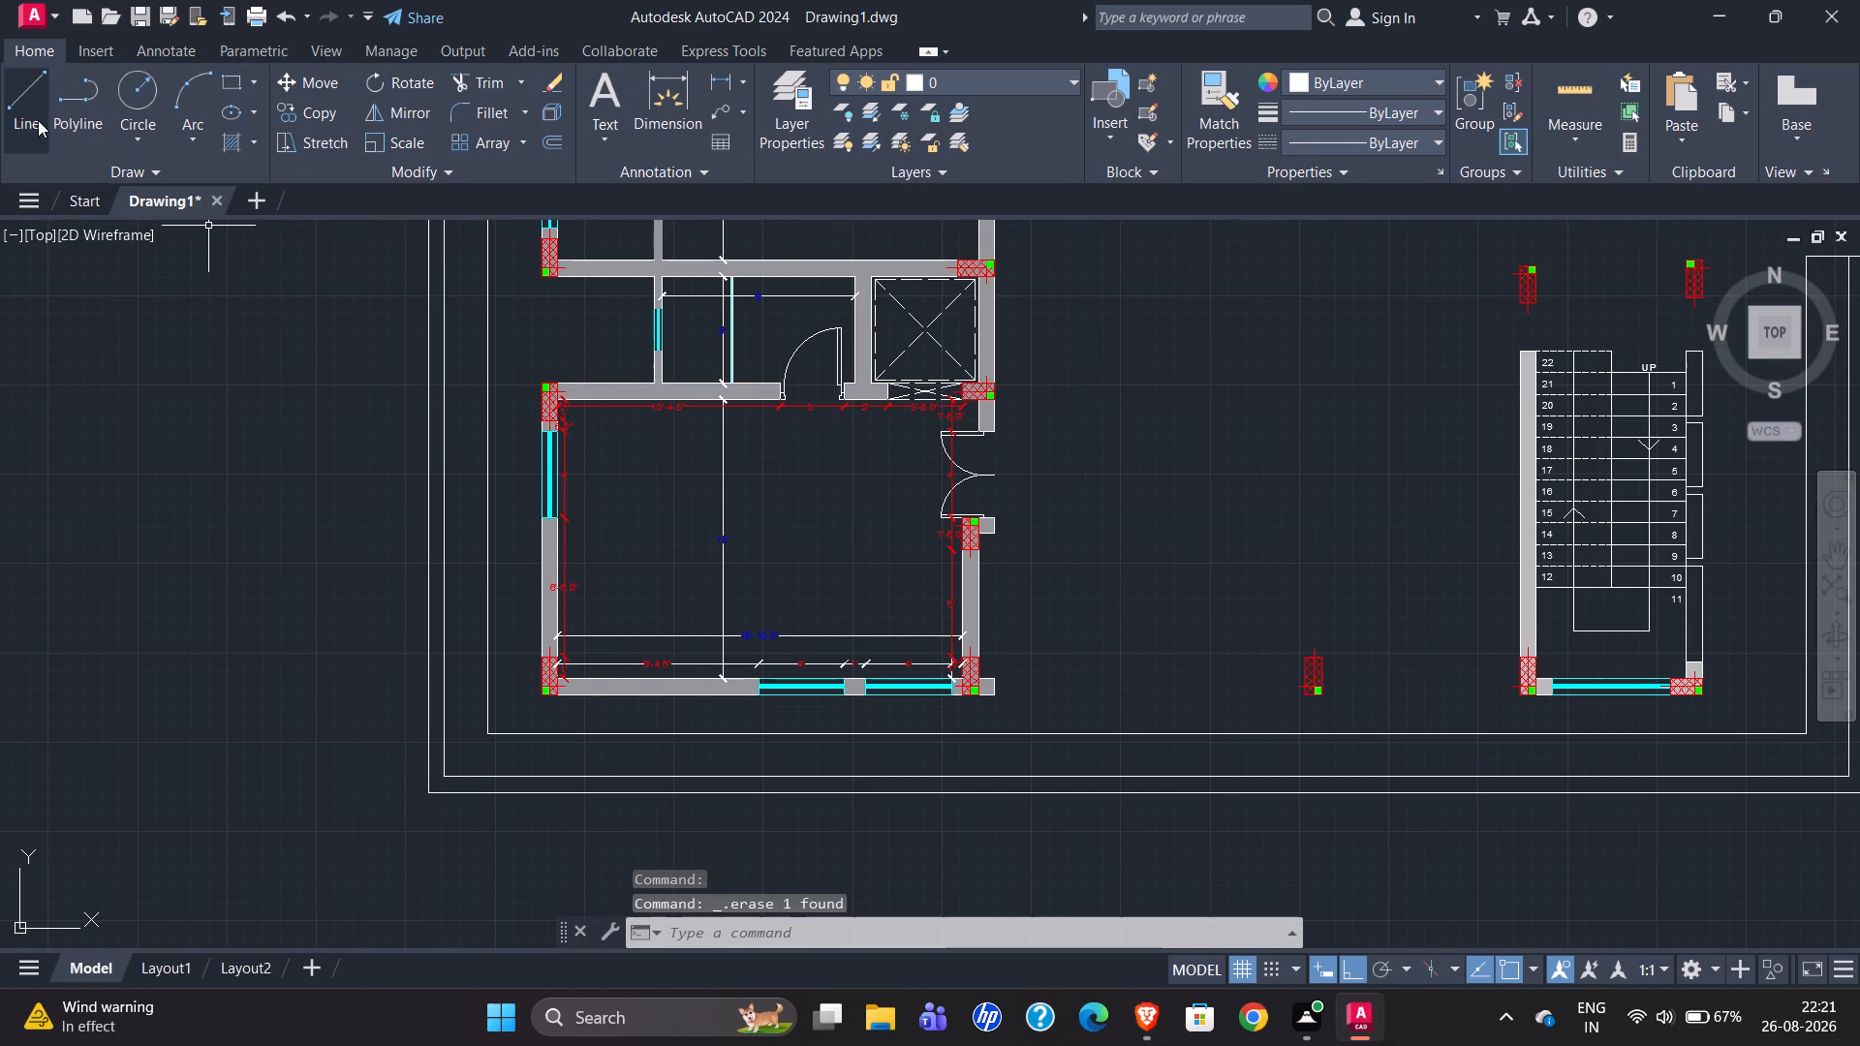
Draw a rectangle 4' wide and 8'3" high northeast from the redrawn office room's outer southeast corner.
click(221, 94)
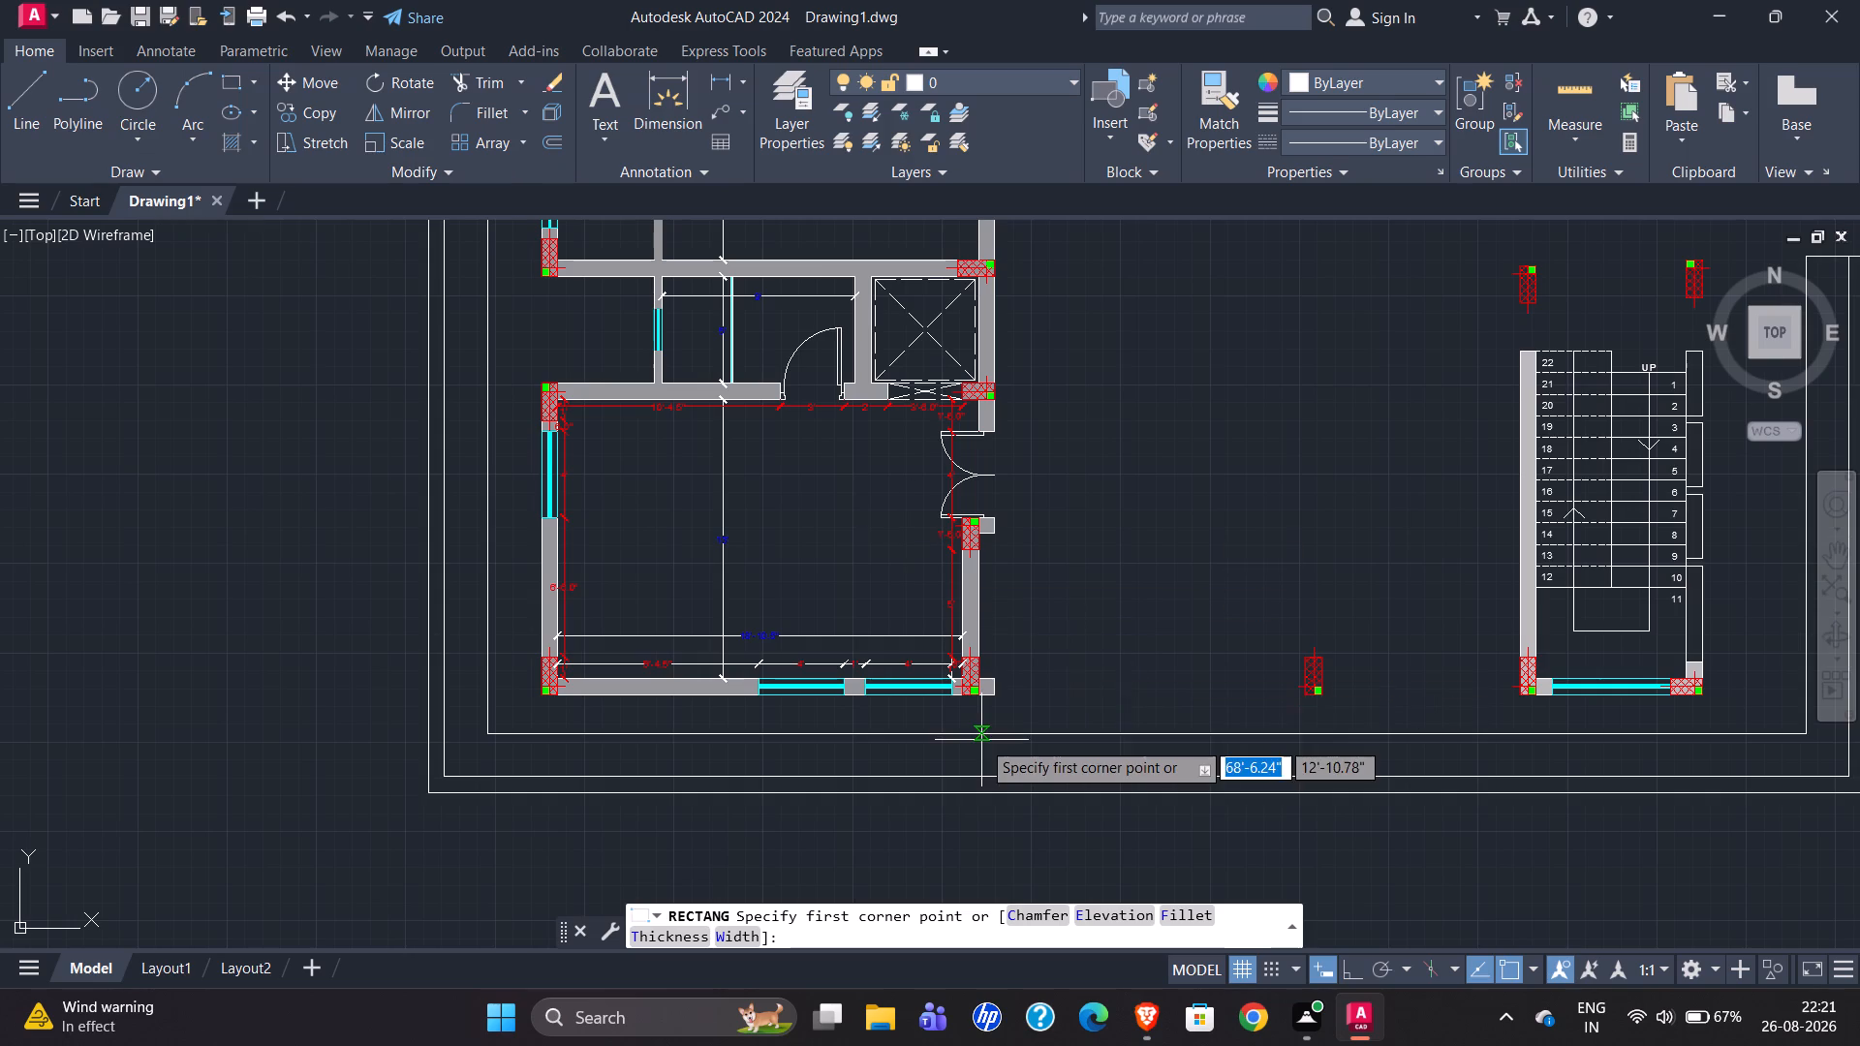
scroll(979, 731, up, 2)
scroll(984, 714, down, 1)
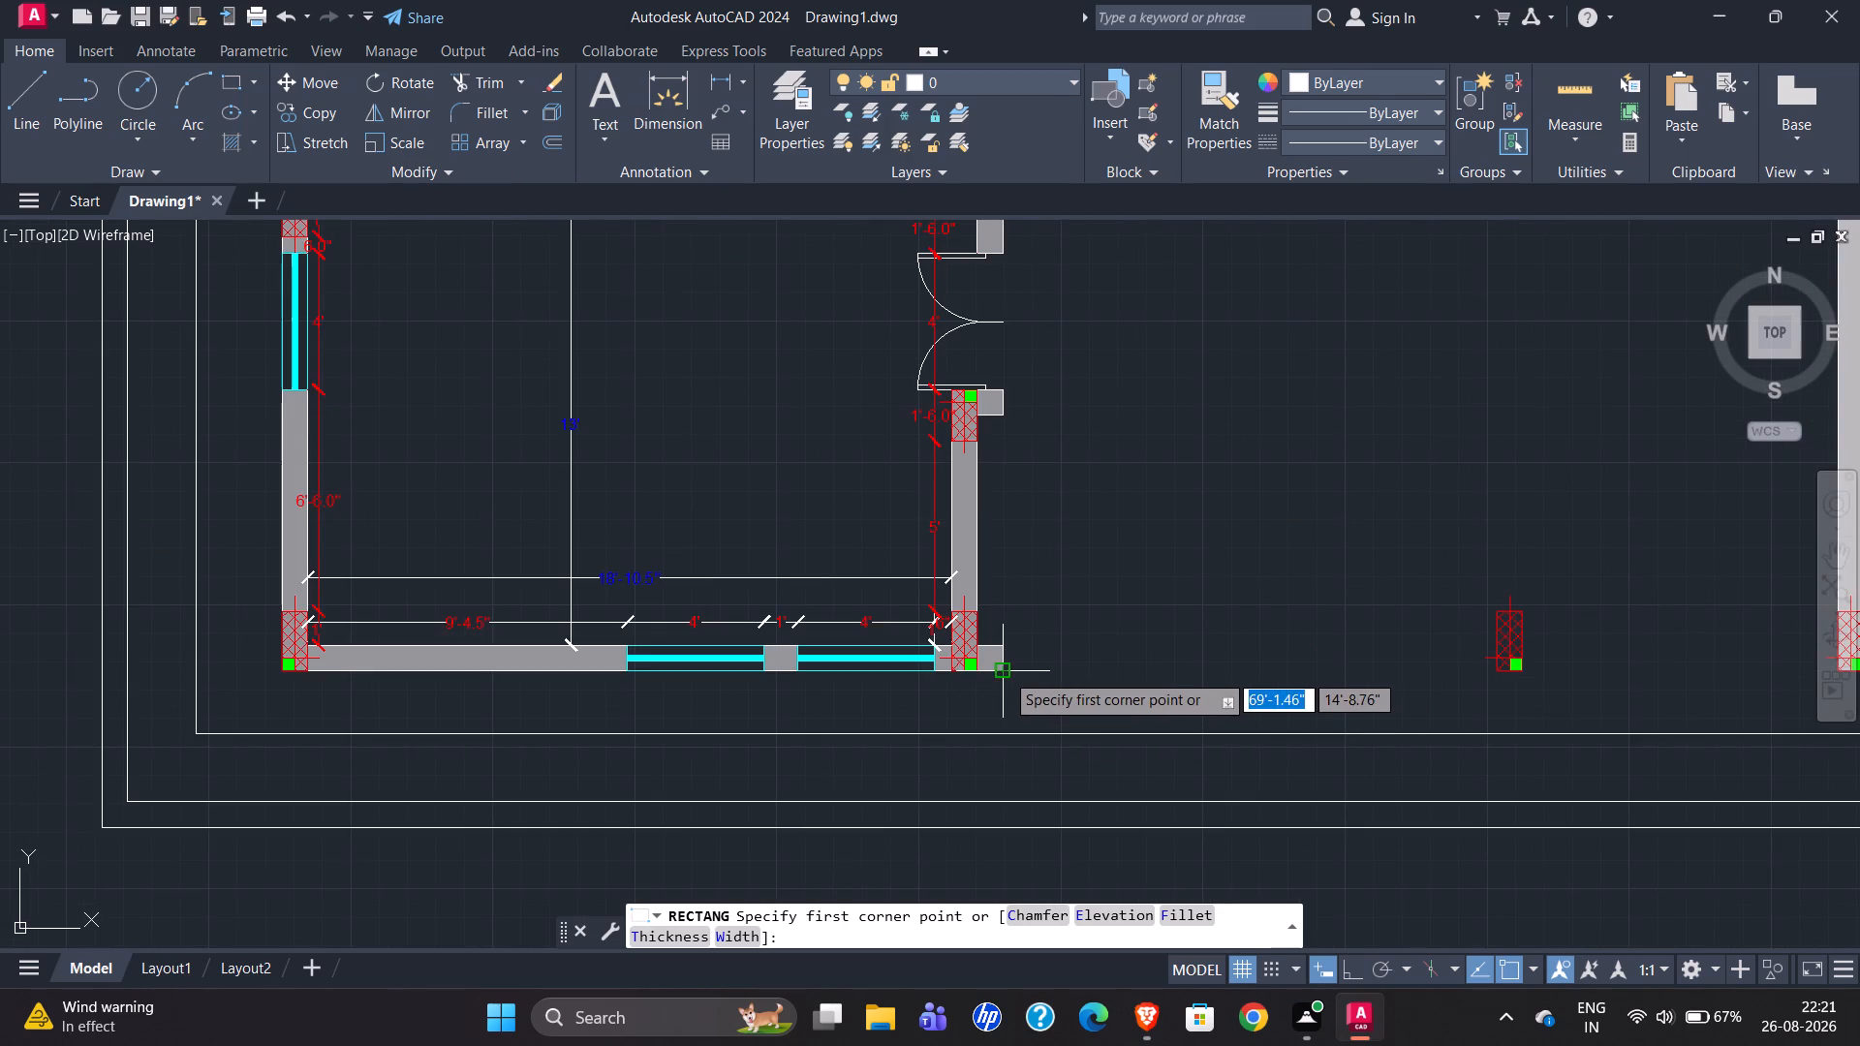
click(1005, 672)
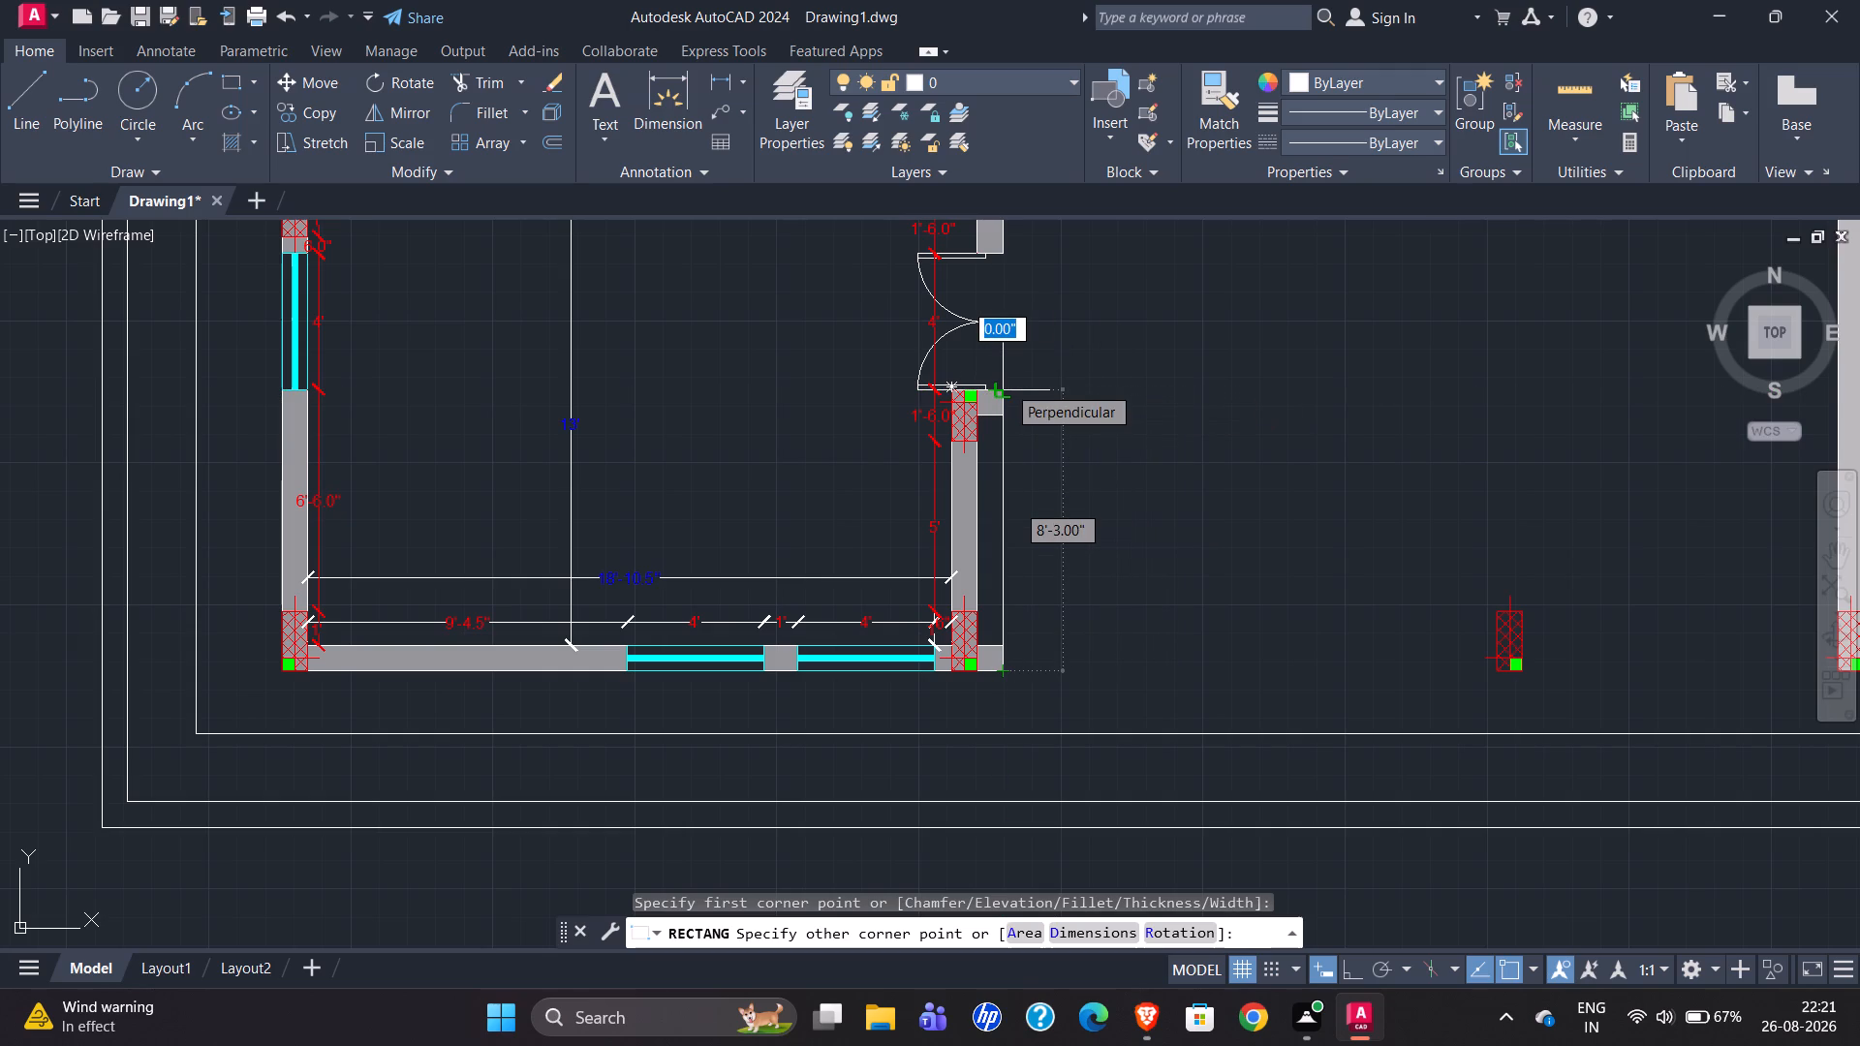
scroll(1001, 388, up, 2)
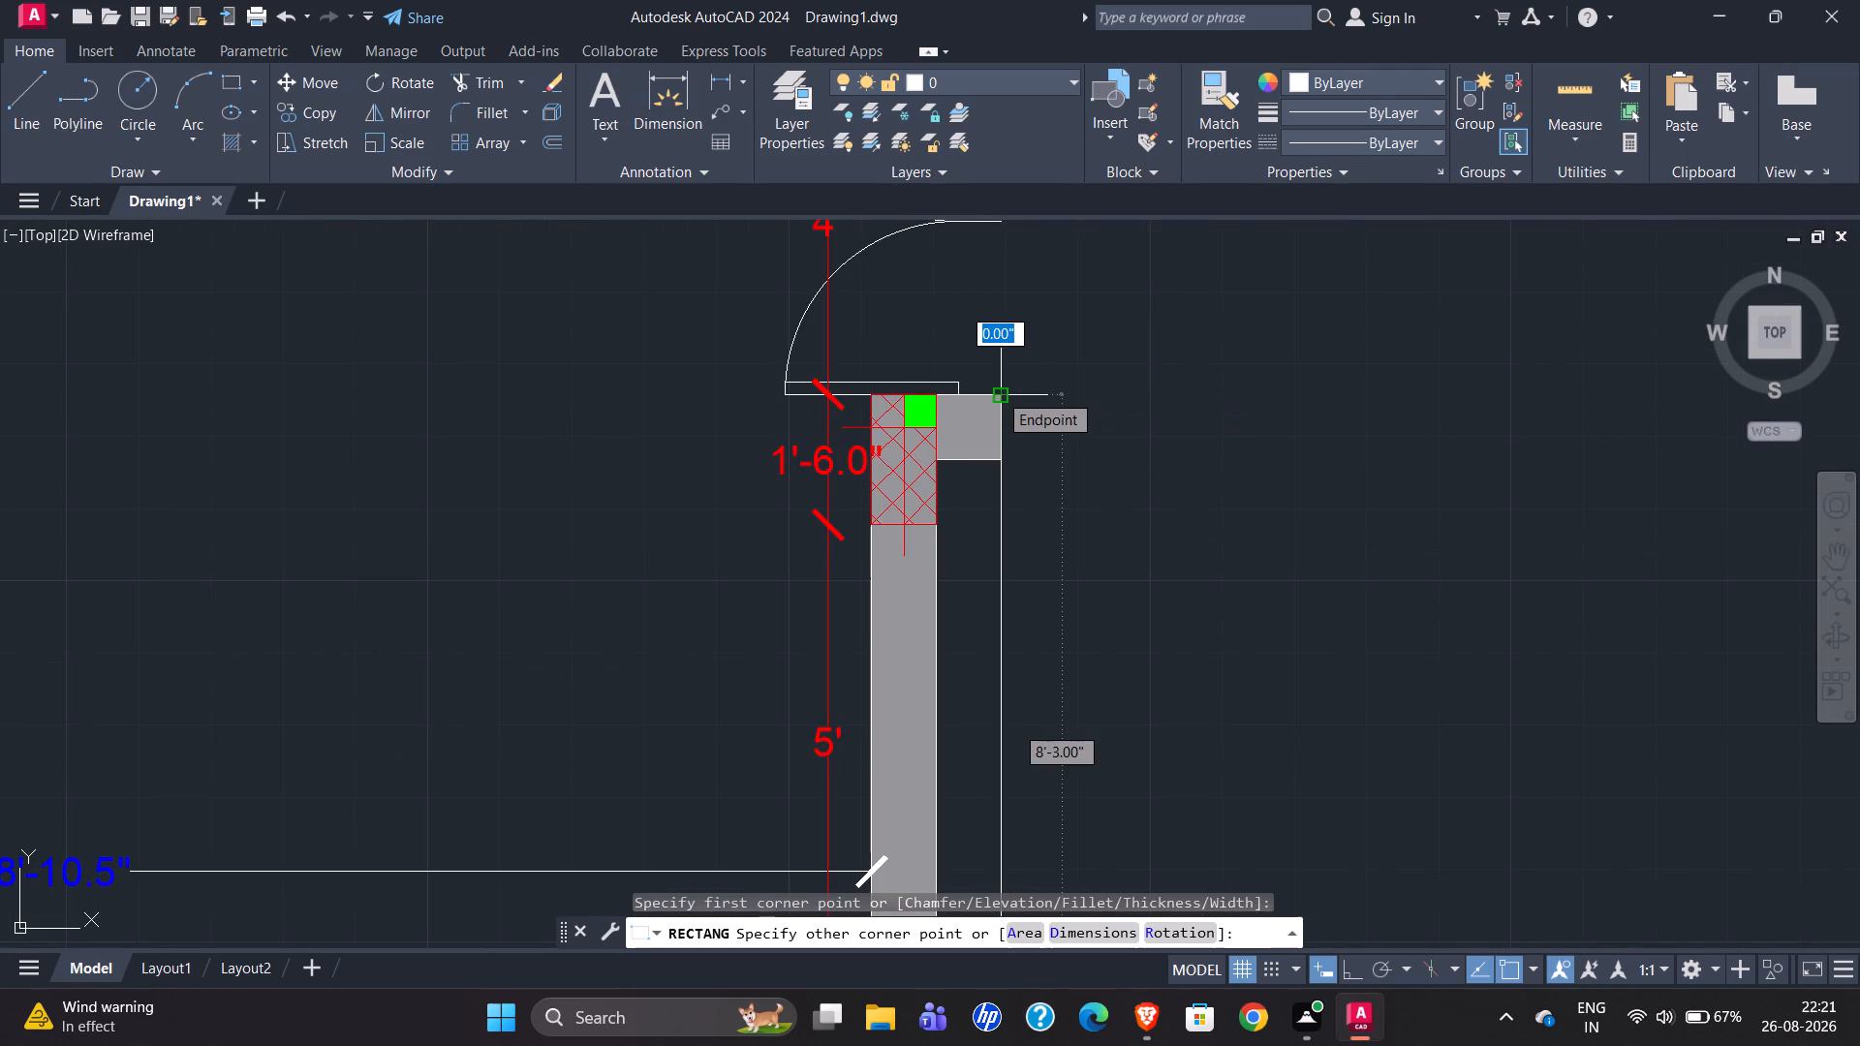
scroll(998, 392, down, 1)
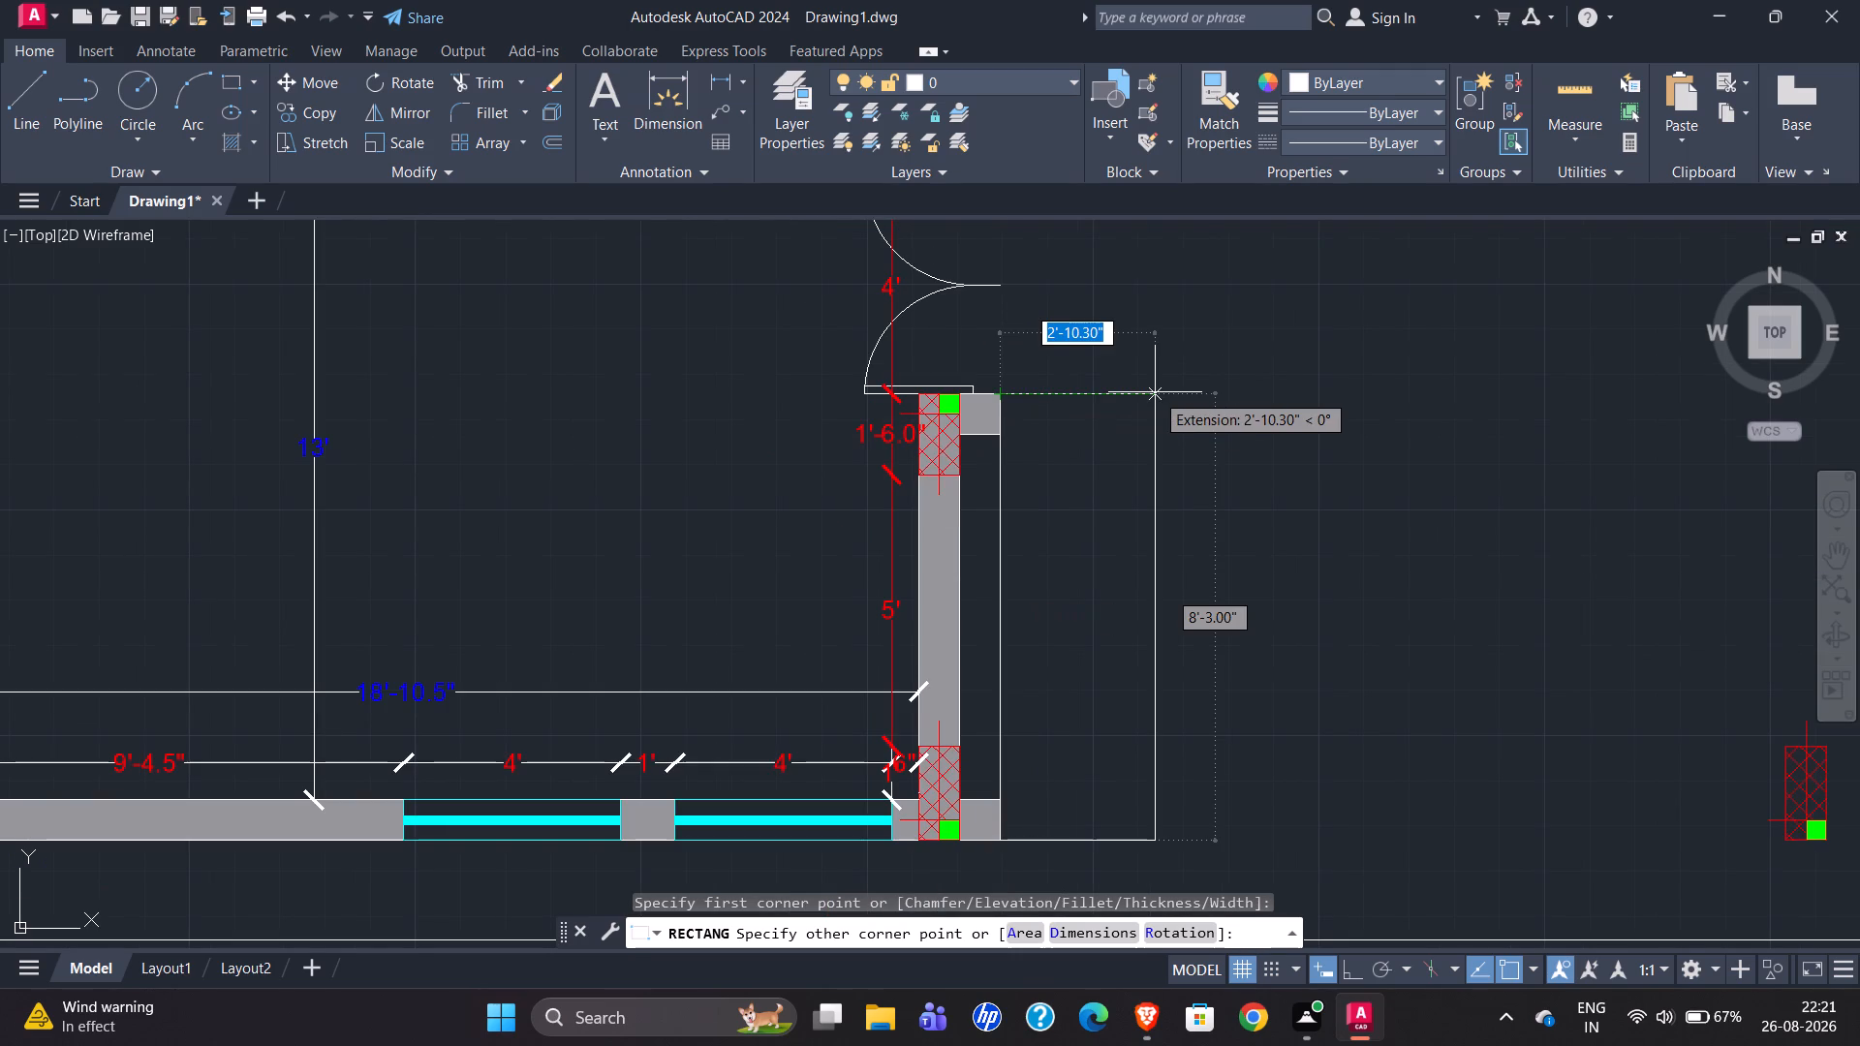
key(4)
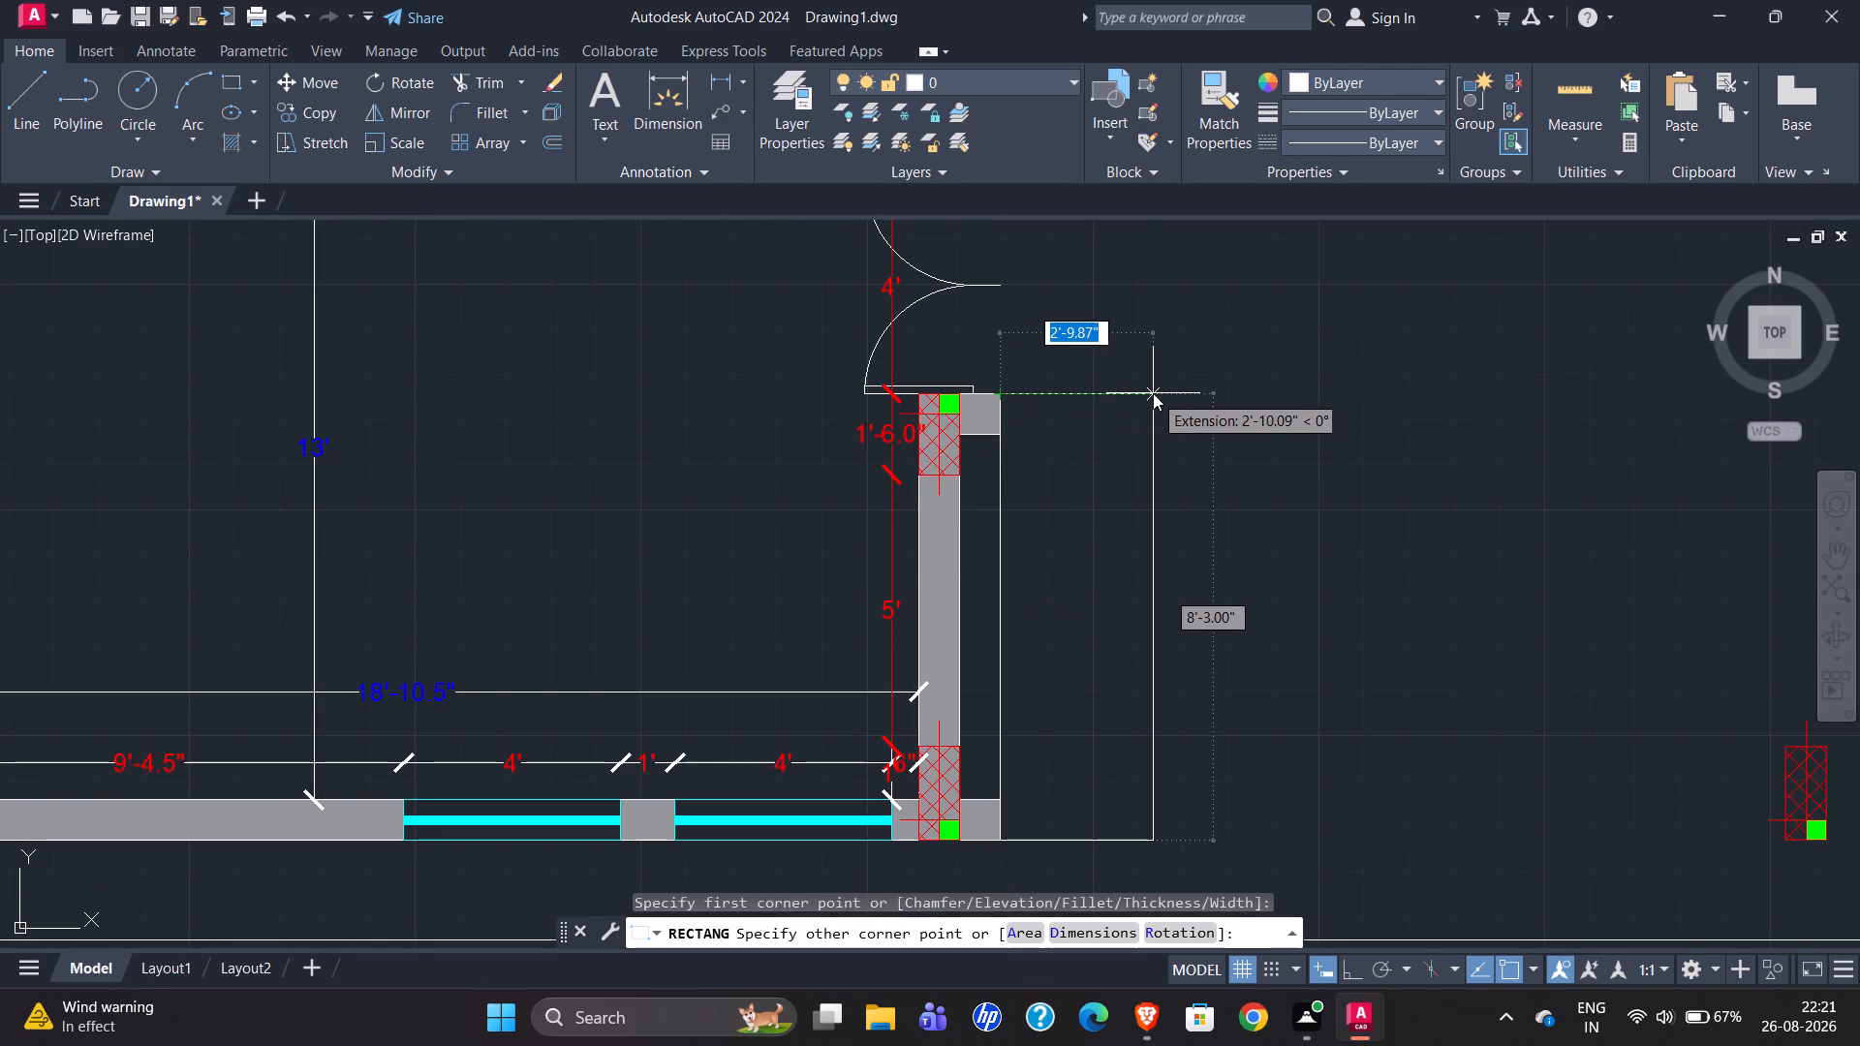
key(apostrophe)
key(Tab)
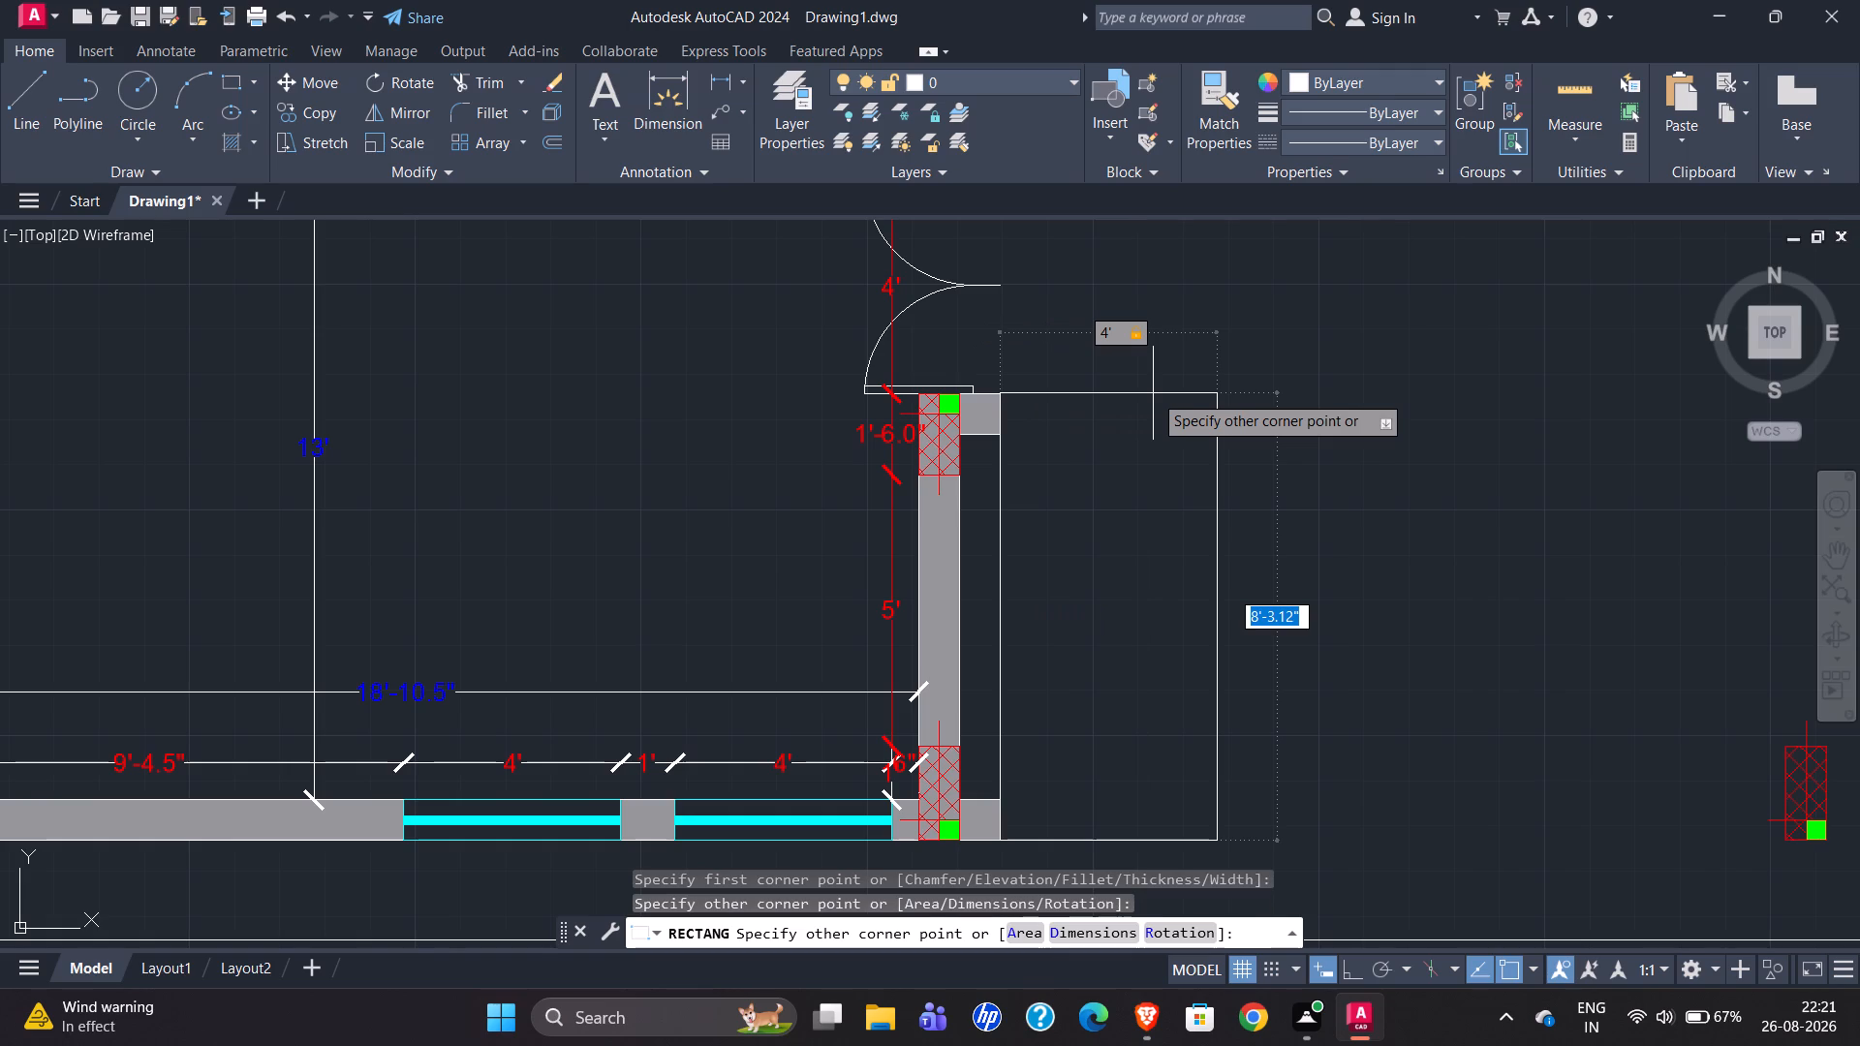
key(8)
text('3")
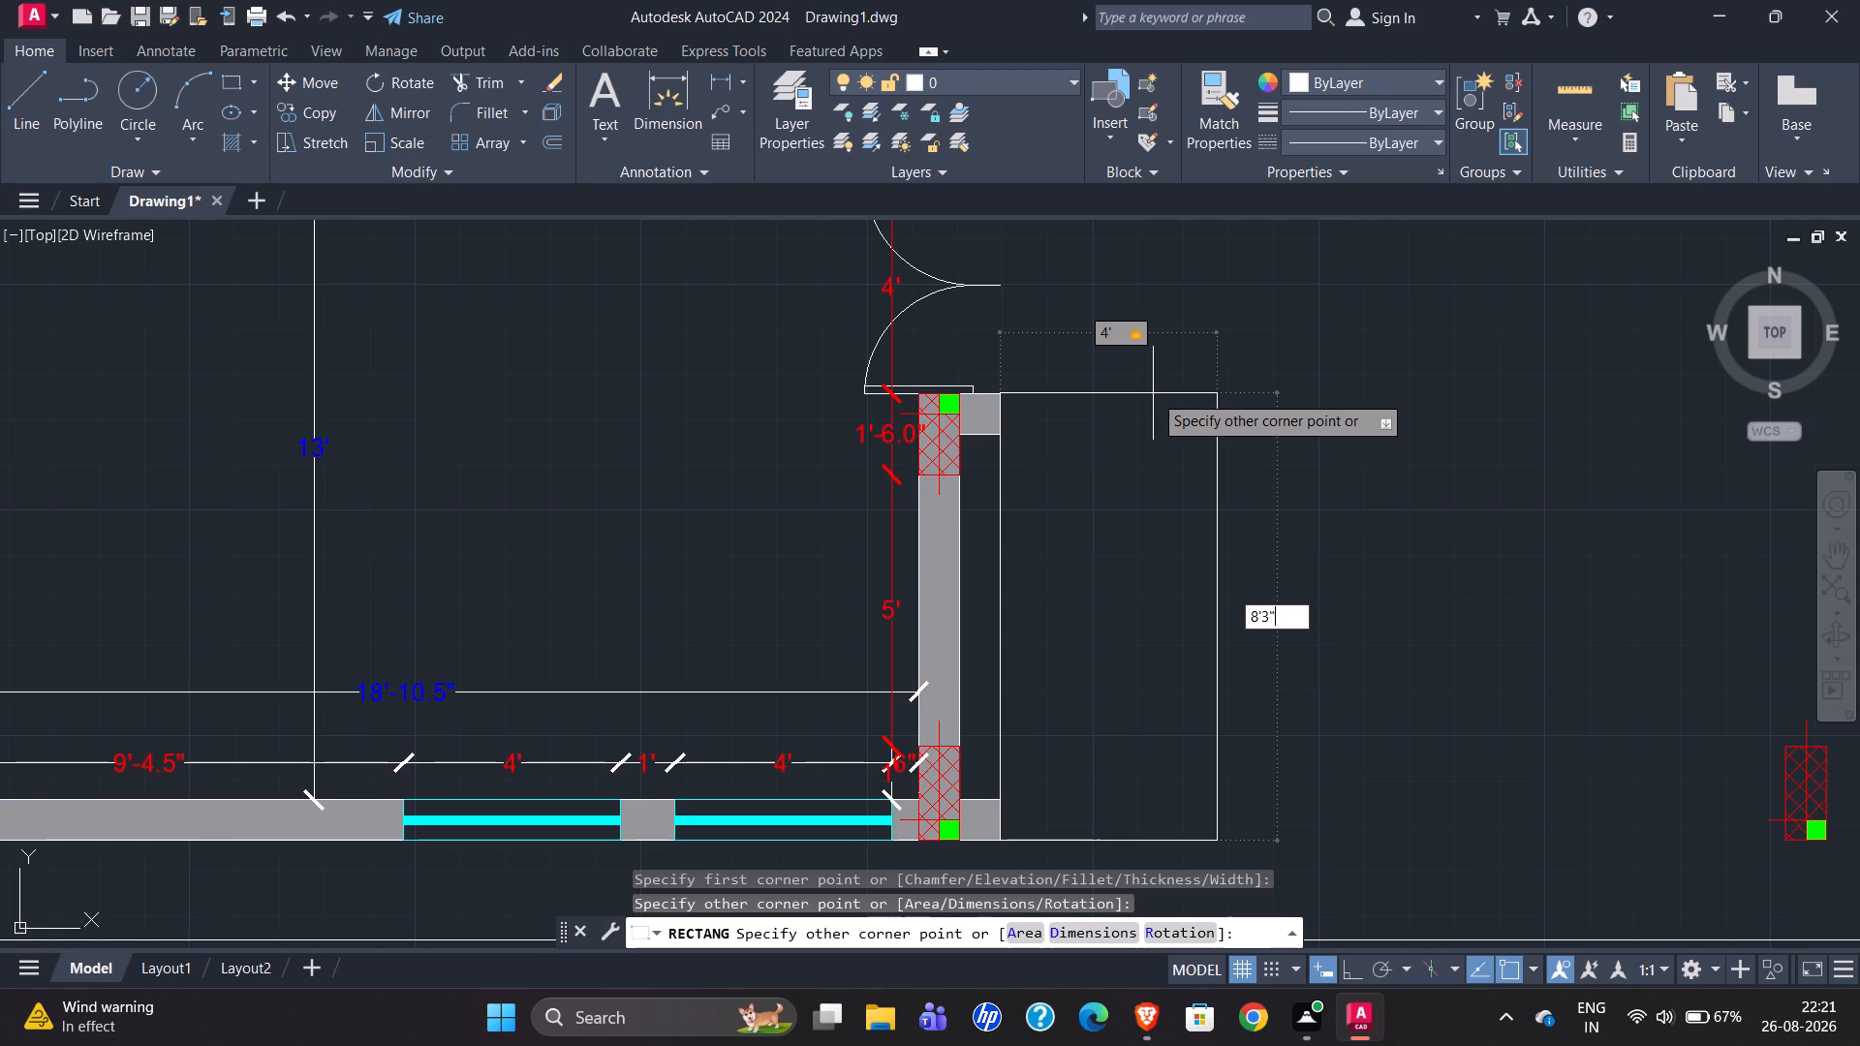
key(Return)
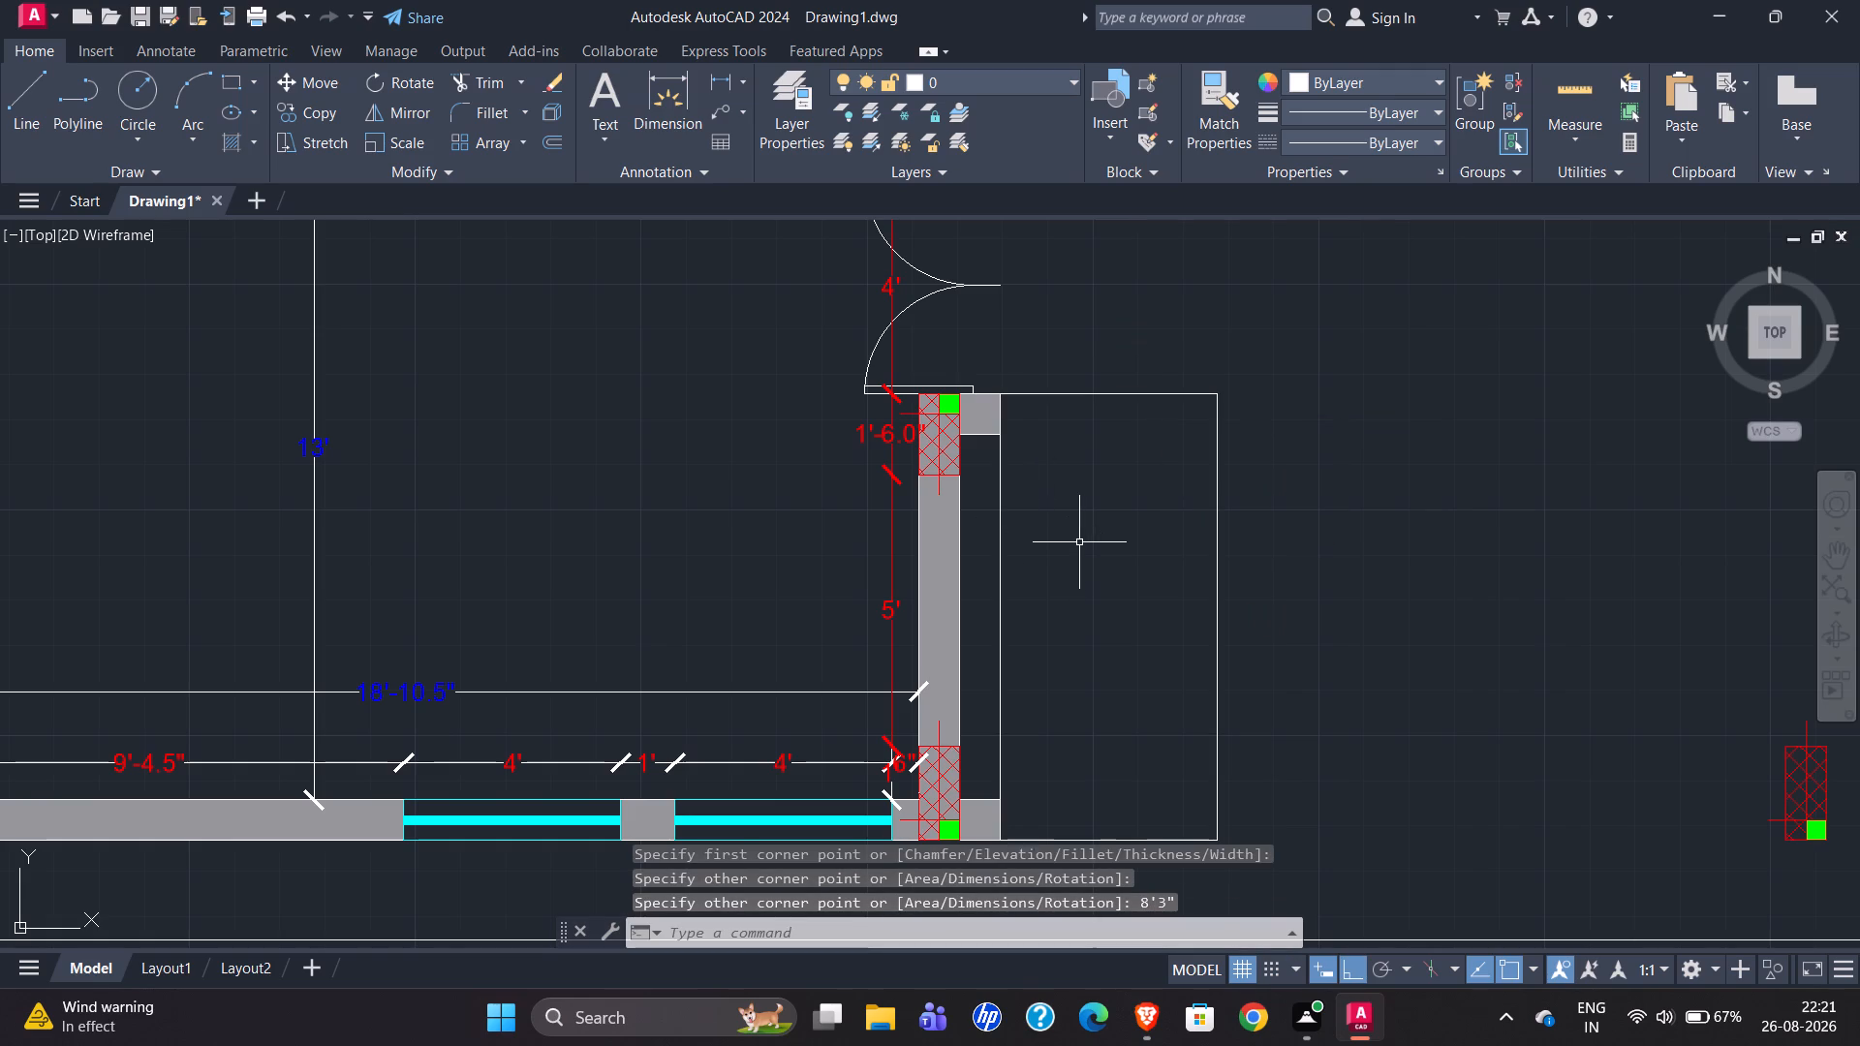
Offset the new 4' by 8'3" rectangle by 3" once outward and once inward.
click(1215, 501)
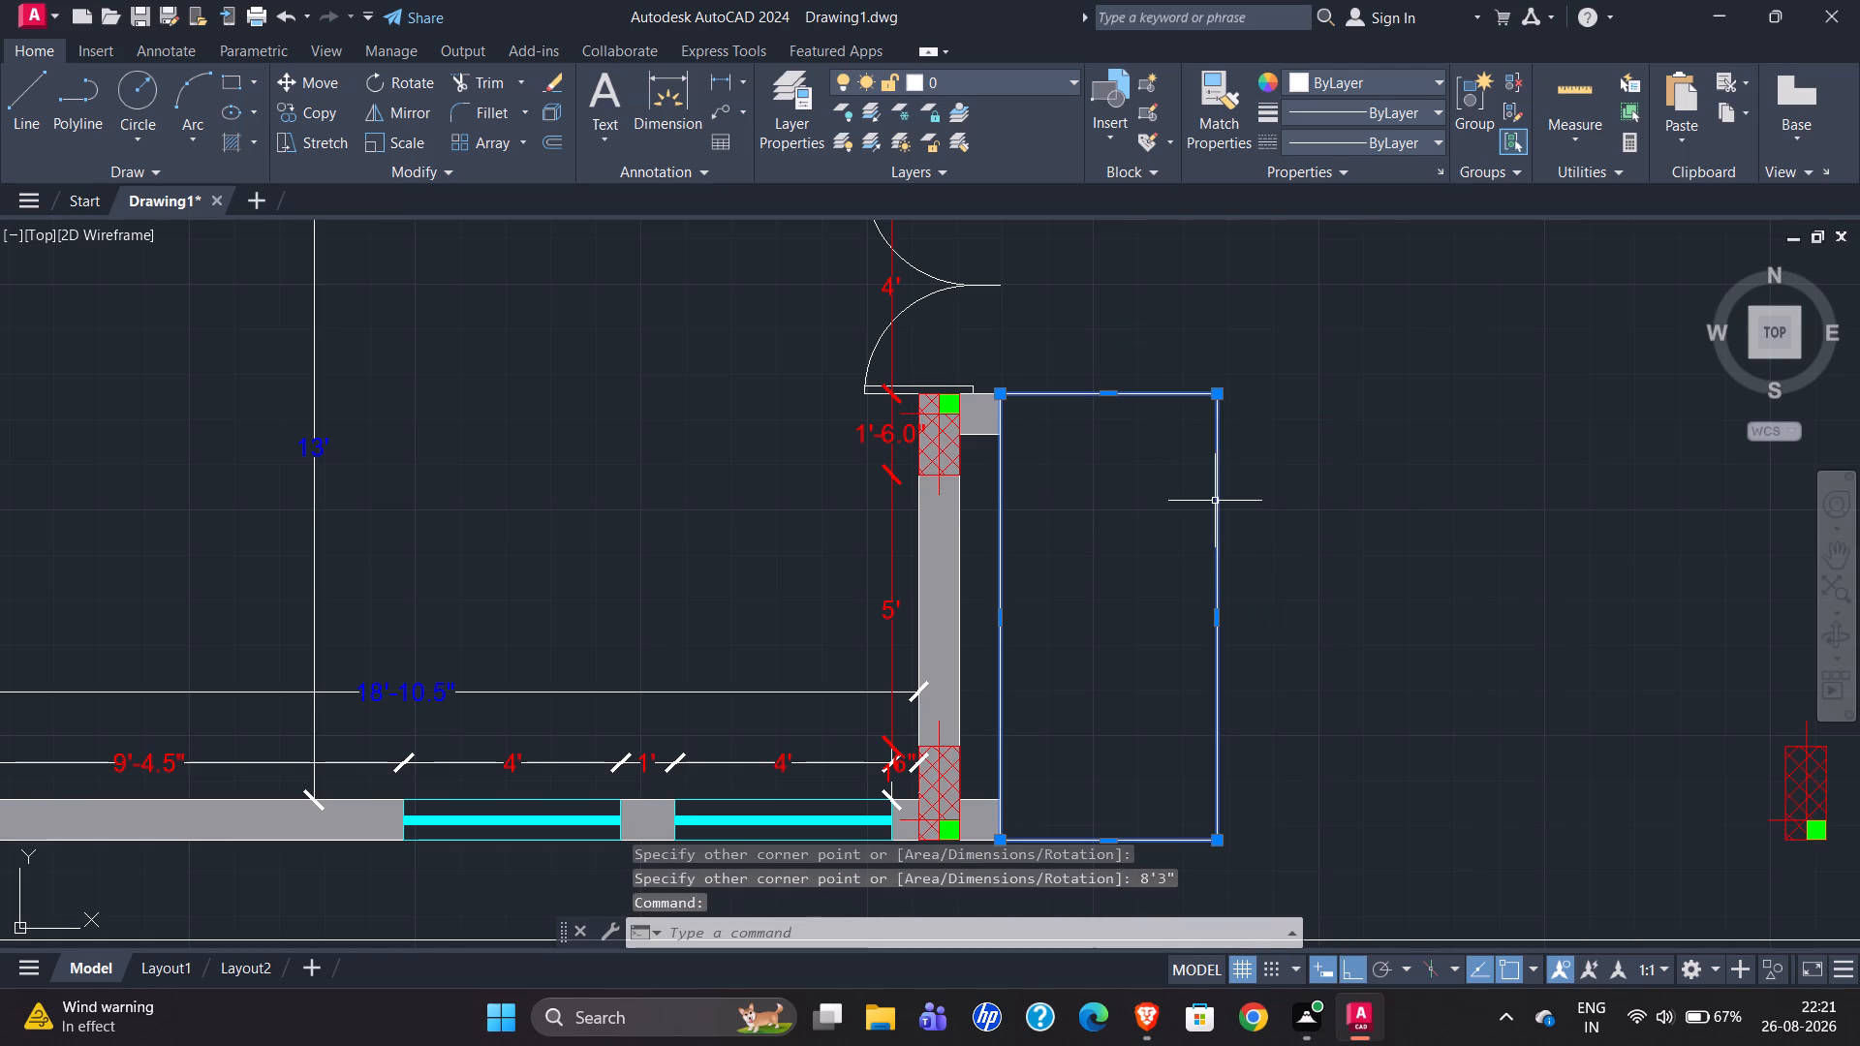
key(o)
key(Return)
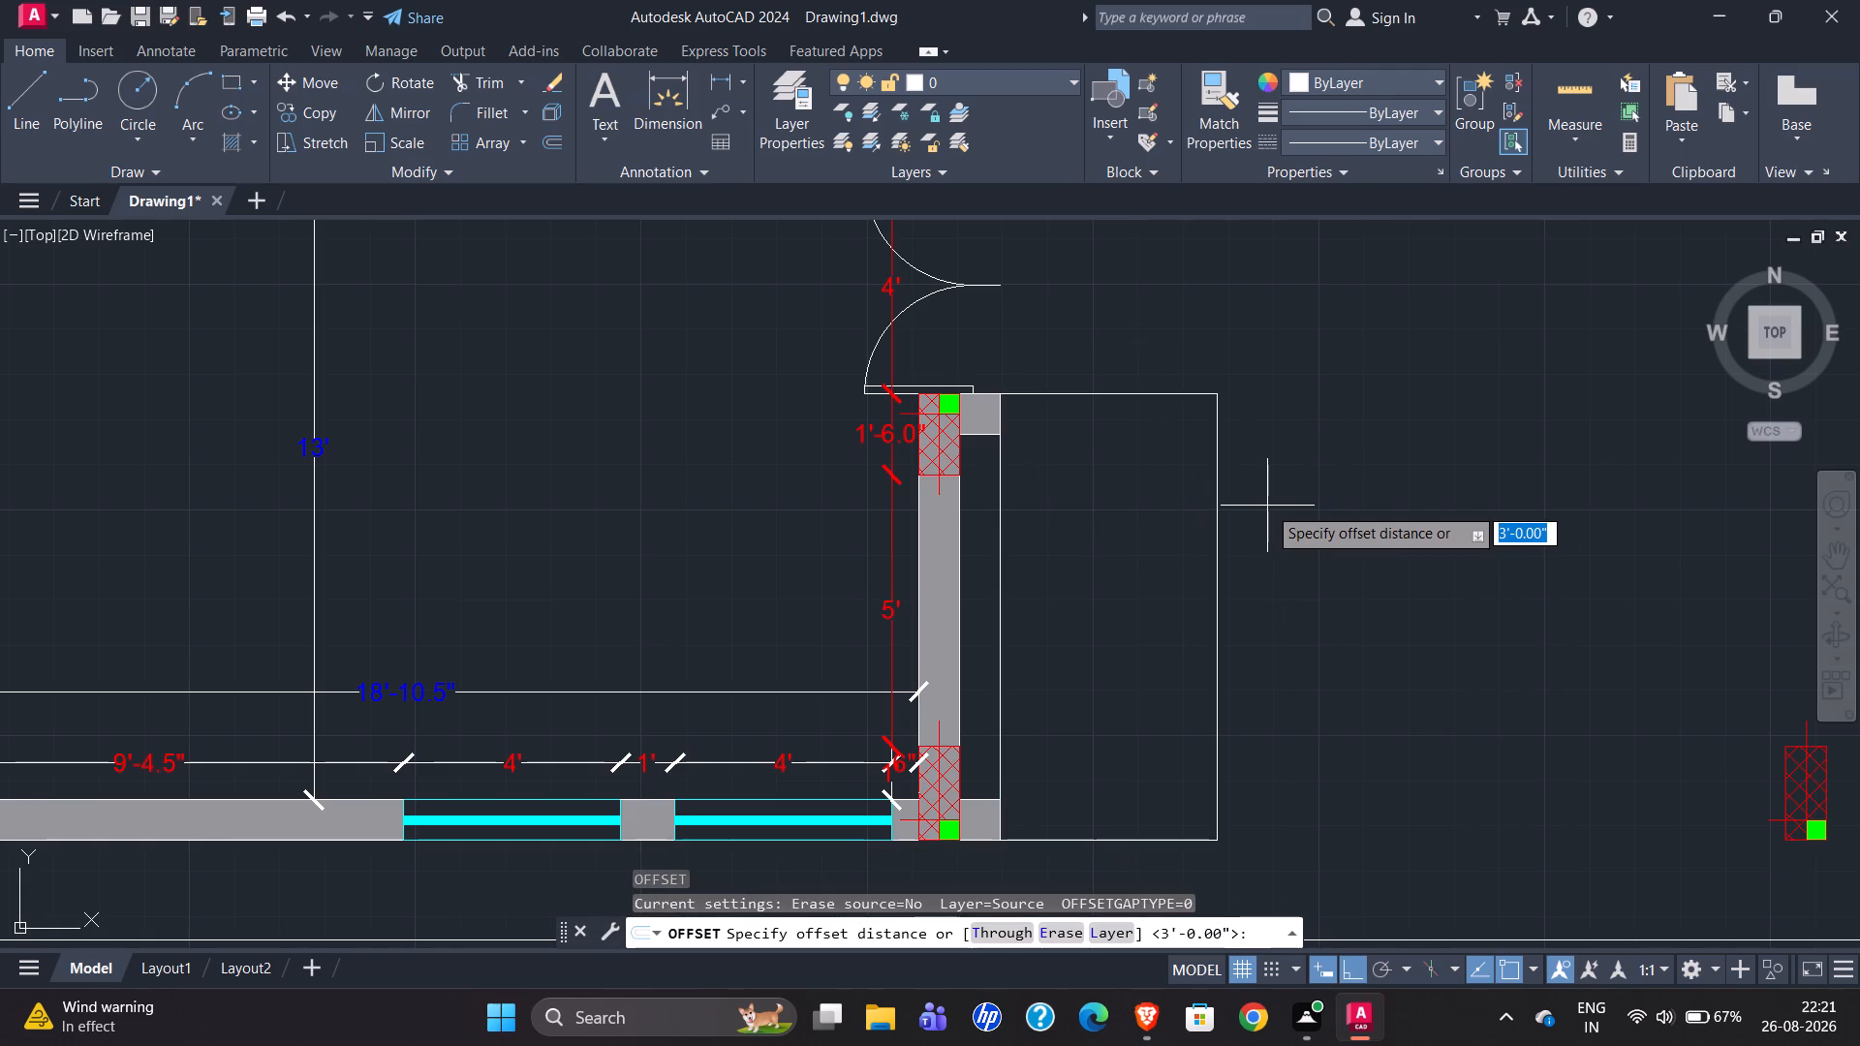
key(Return)
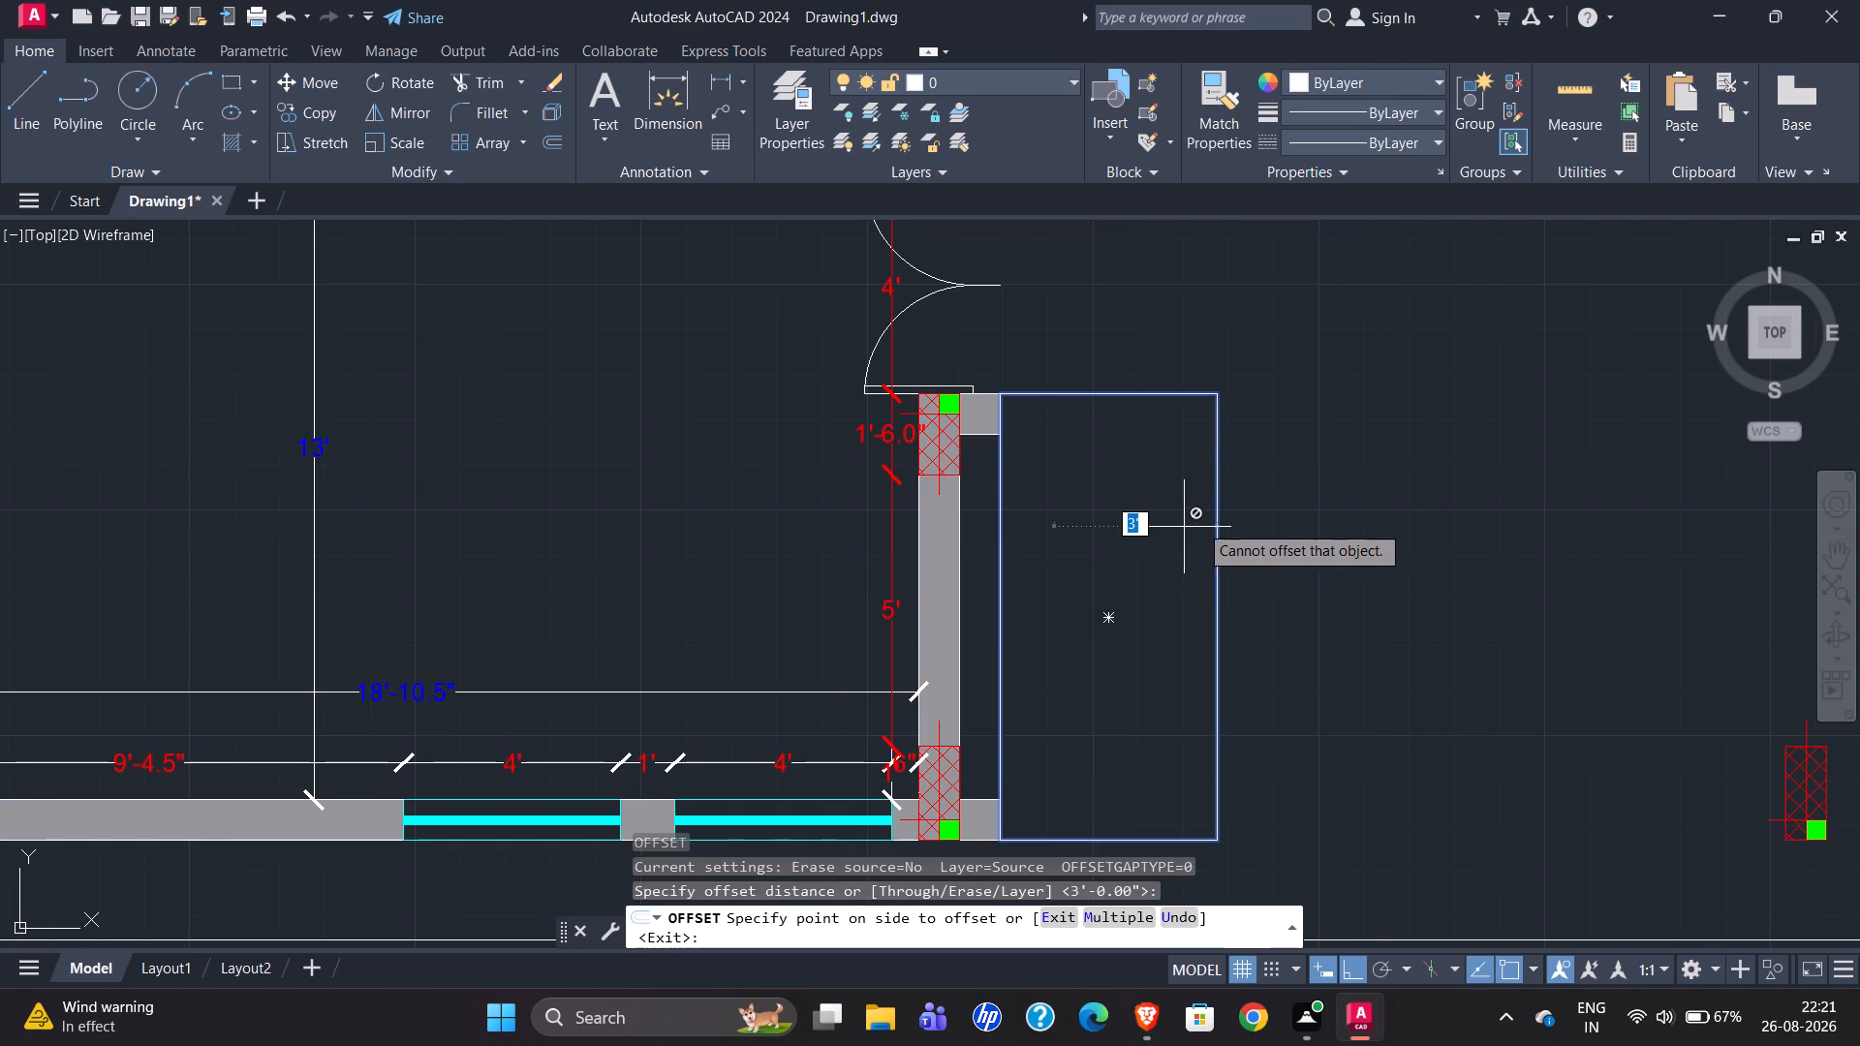
text(3")
key(Return)
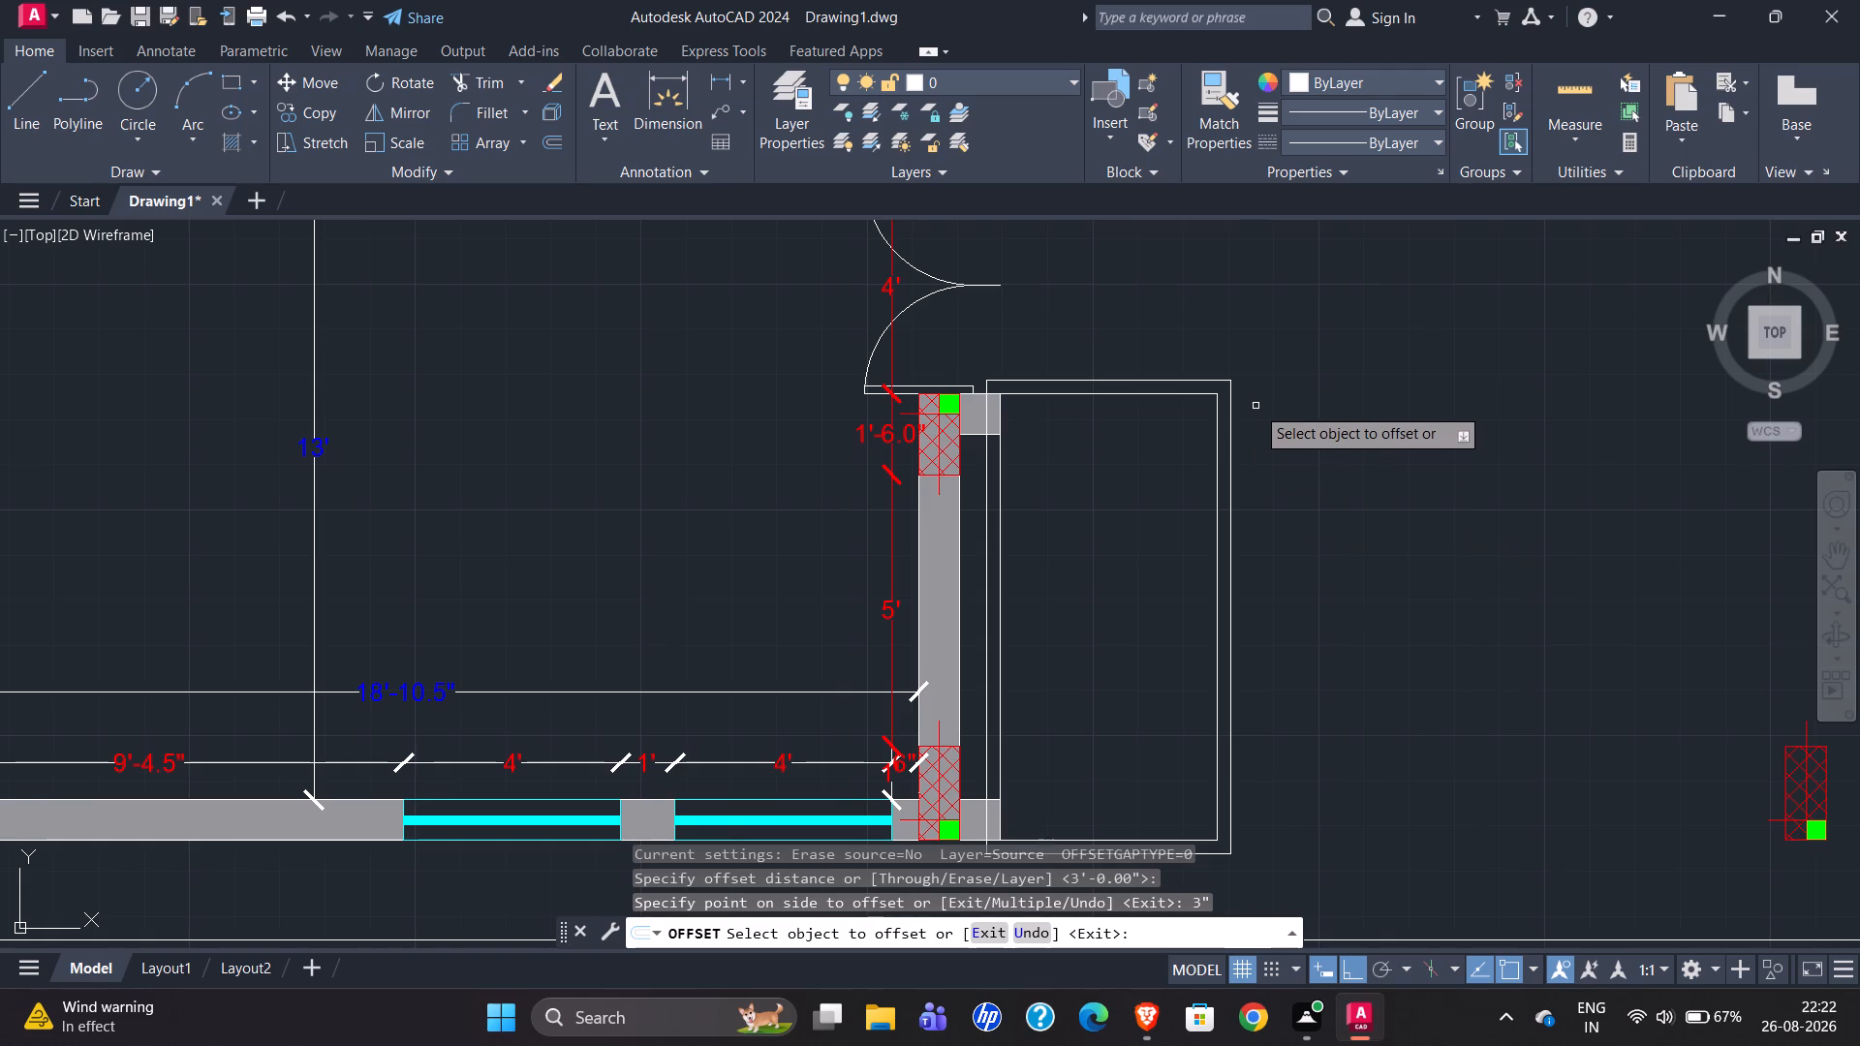
click(1218, 429)
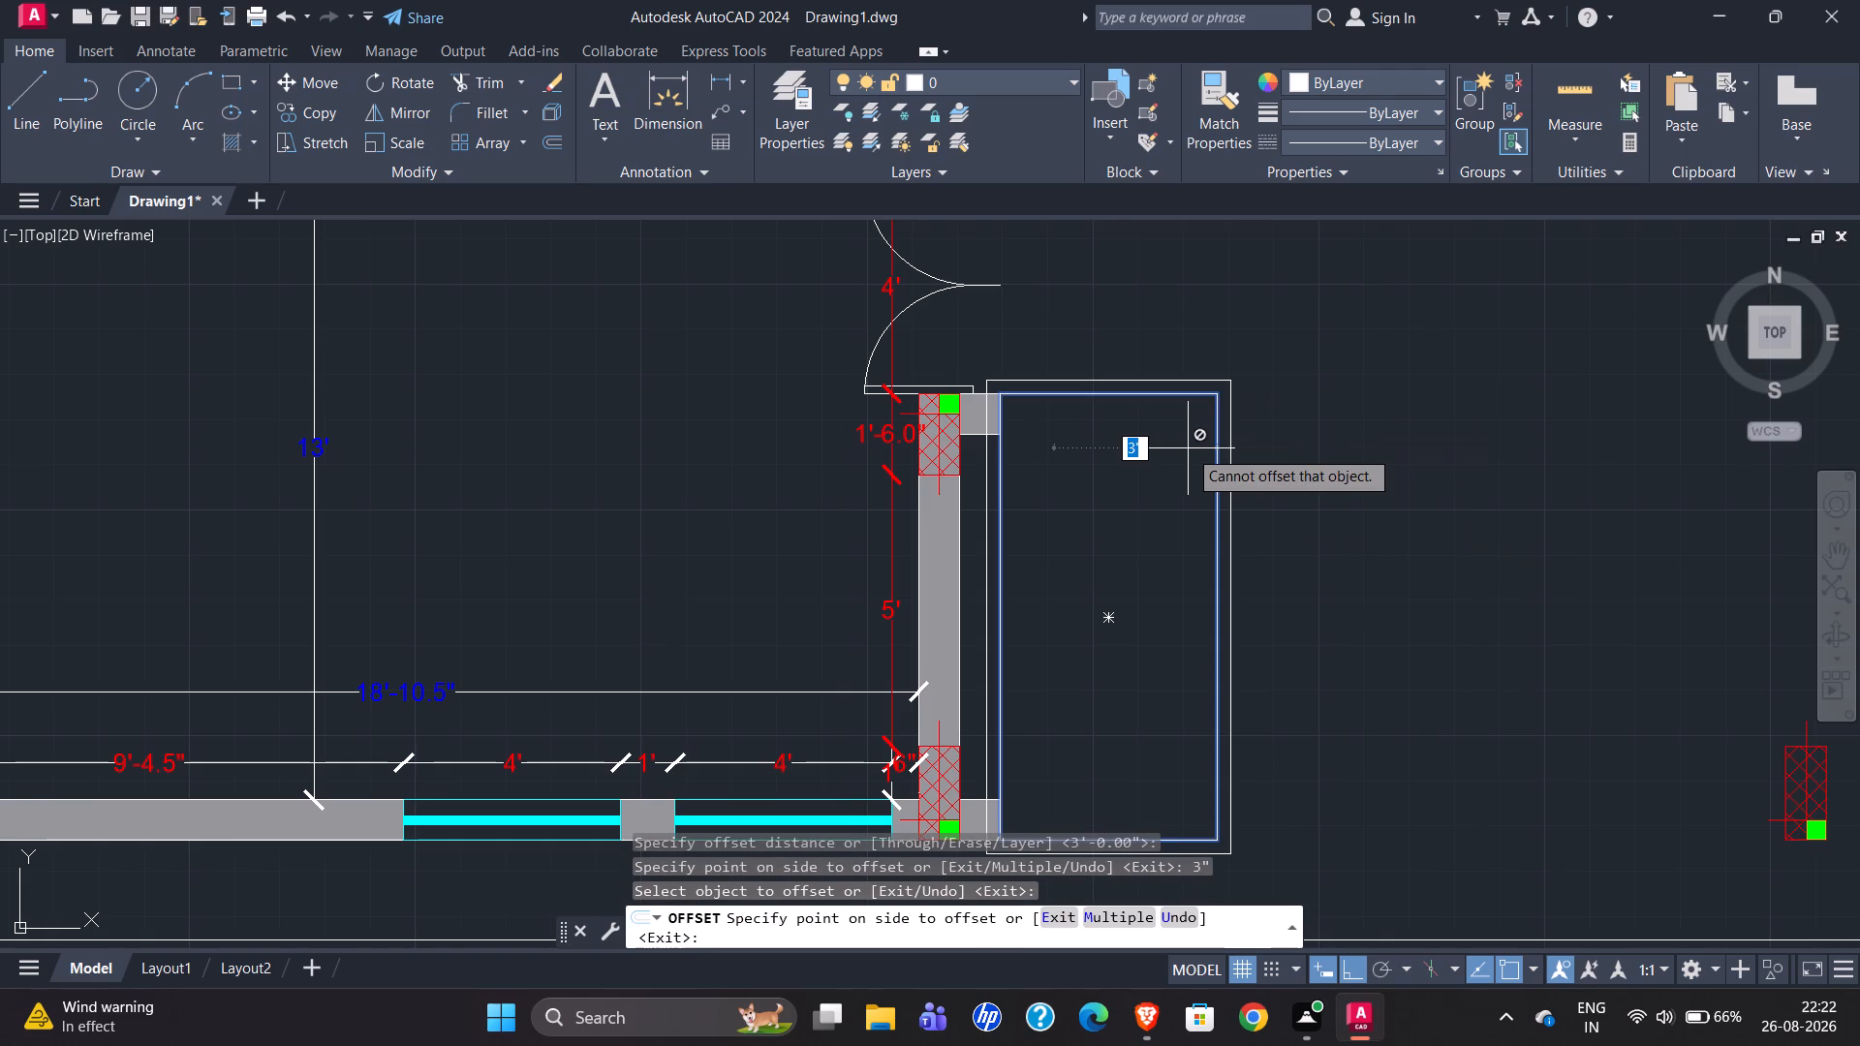
text(3")
key(Return)
key(Escape)
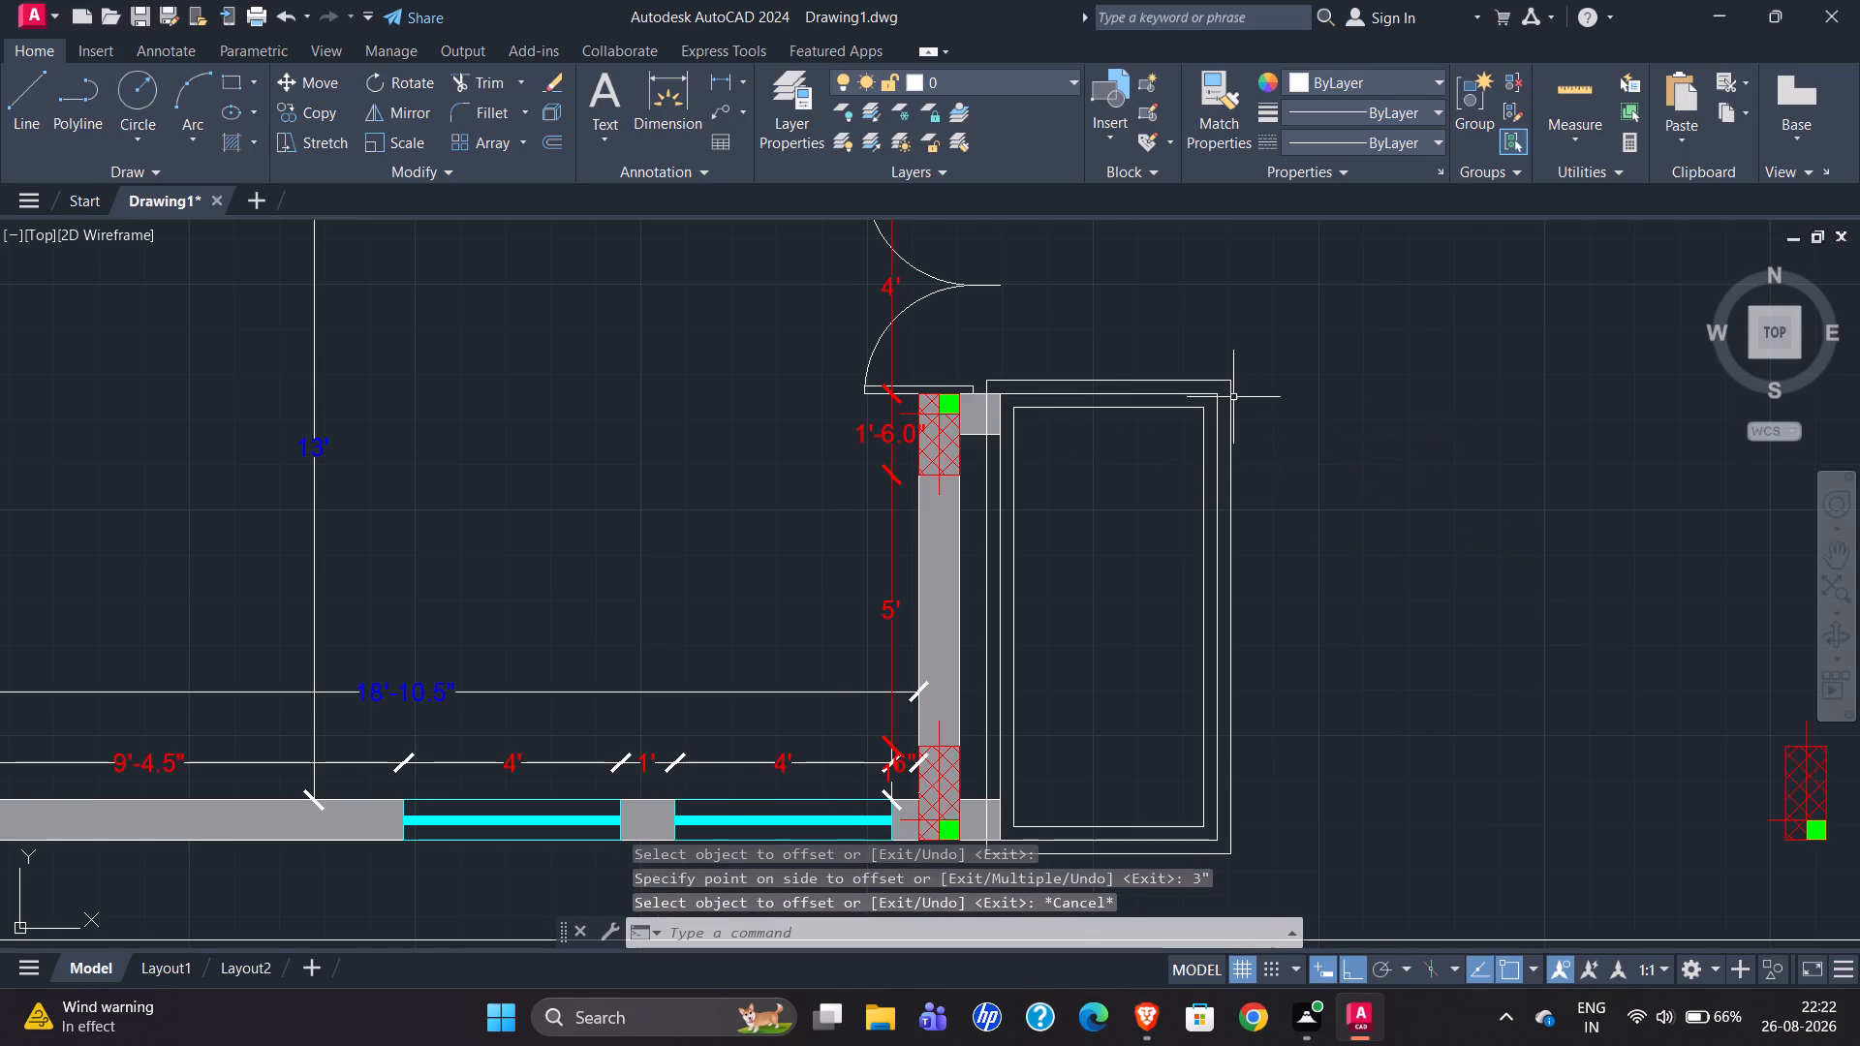
Delete the outward offset copy around the new rectangle.
click(1232, 397)
key(Delete)
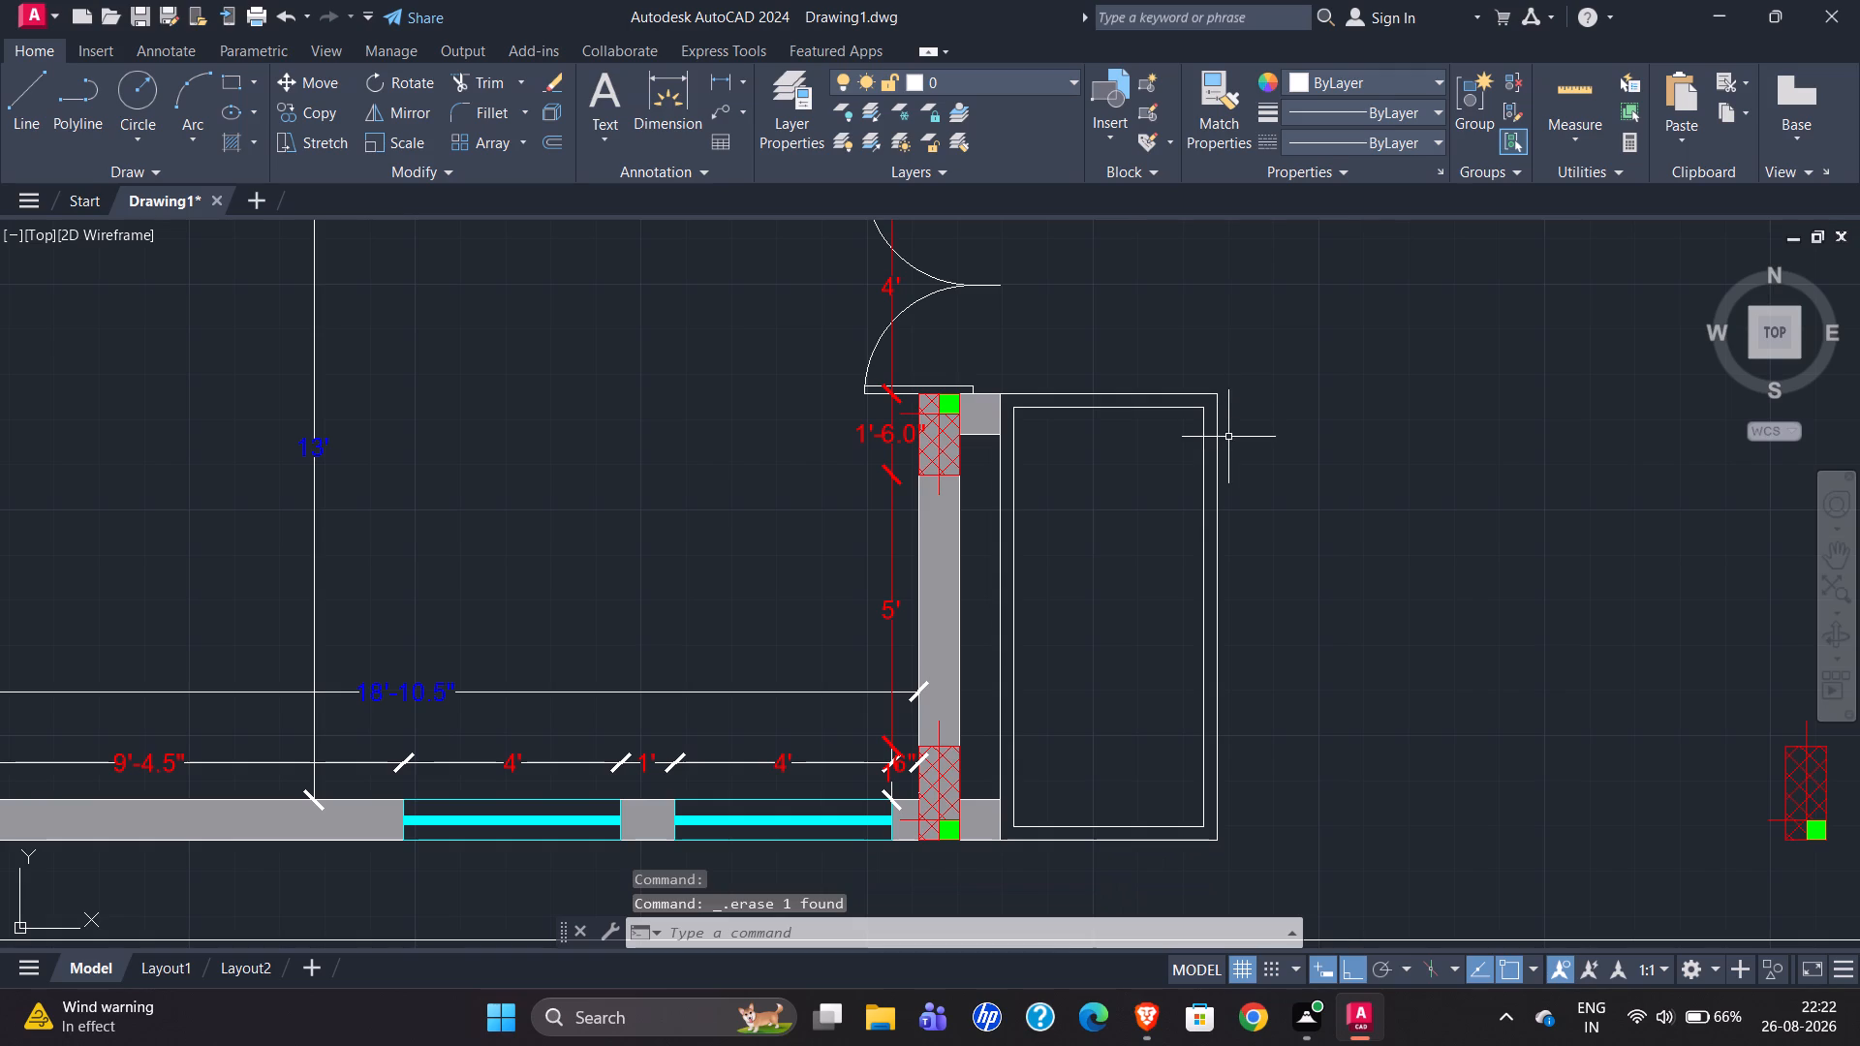
Select the reference plan's inner and outer rectangles south of the MD2 entrance again and examine how they sit against the entrance.
scroll(1238, 529, down, 2)
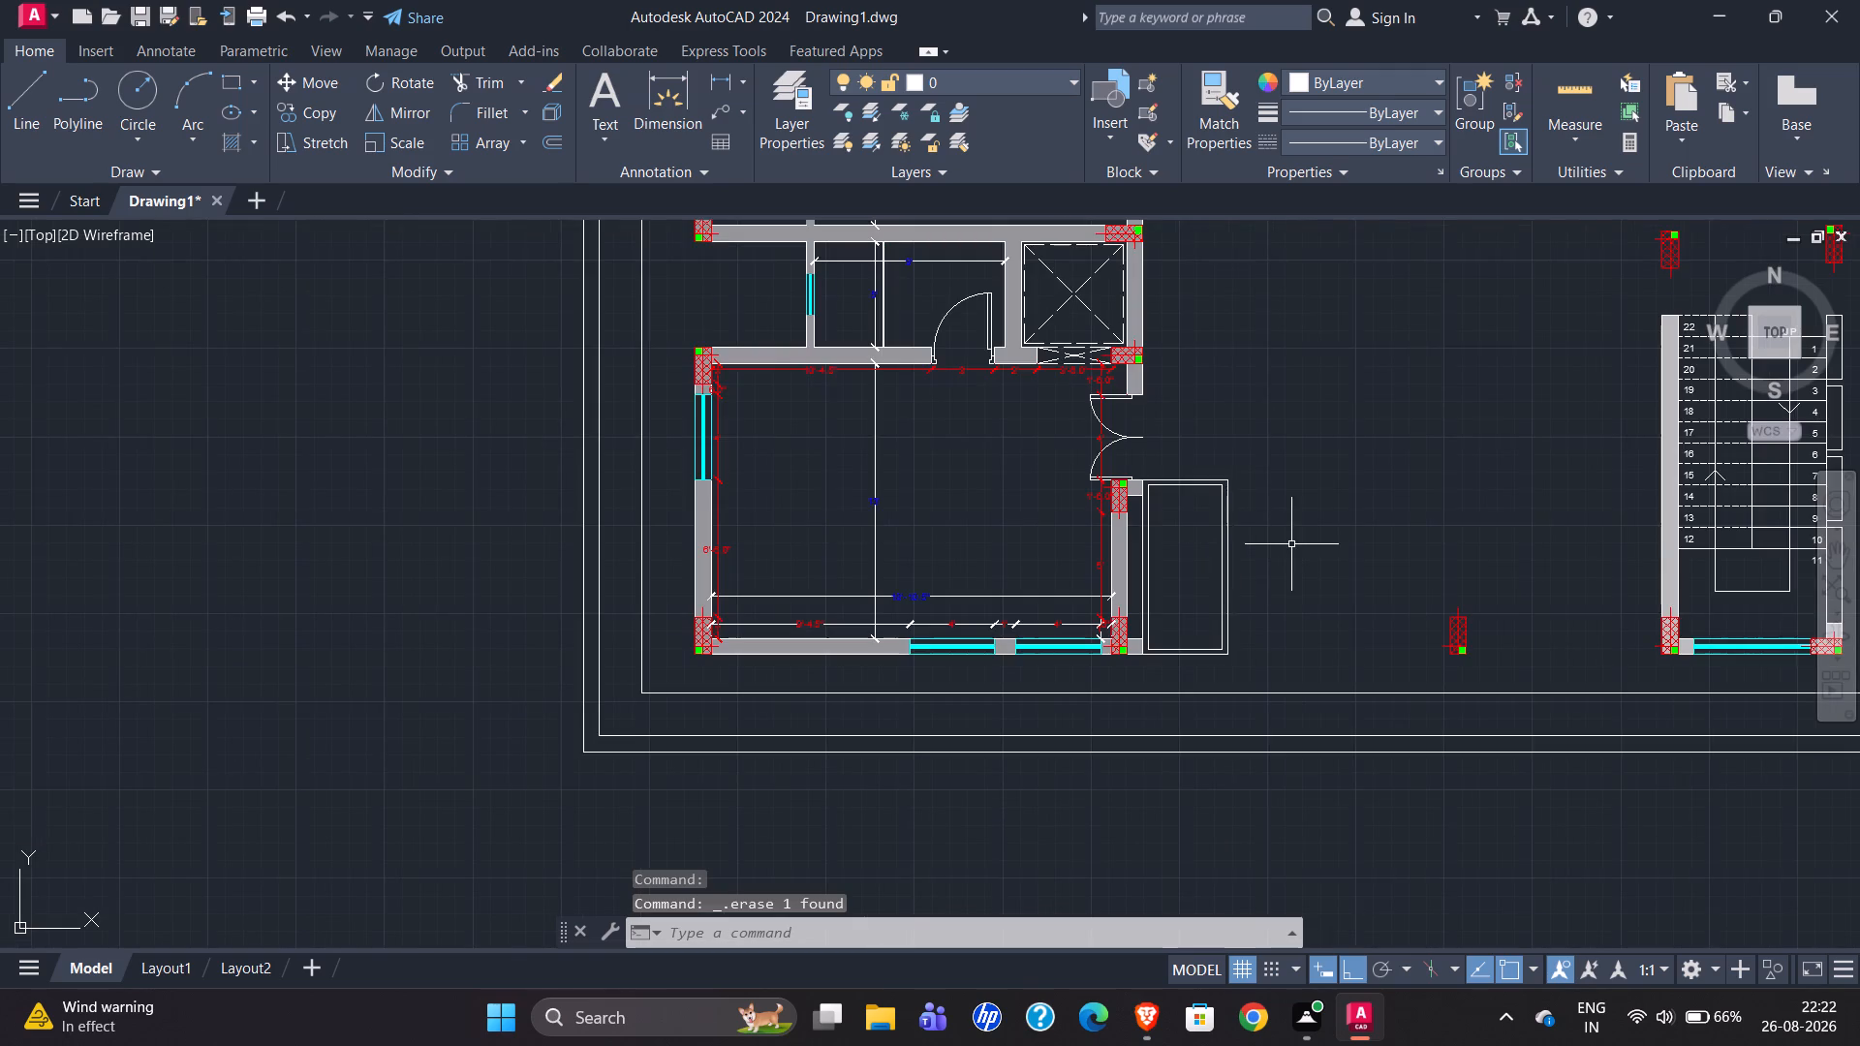
scroll(1279, 544, down, 2)
scroll(221, 566, up, 4)
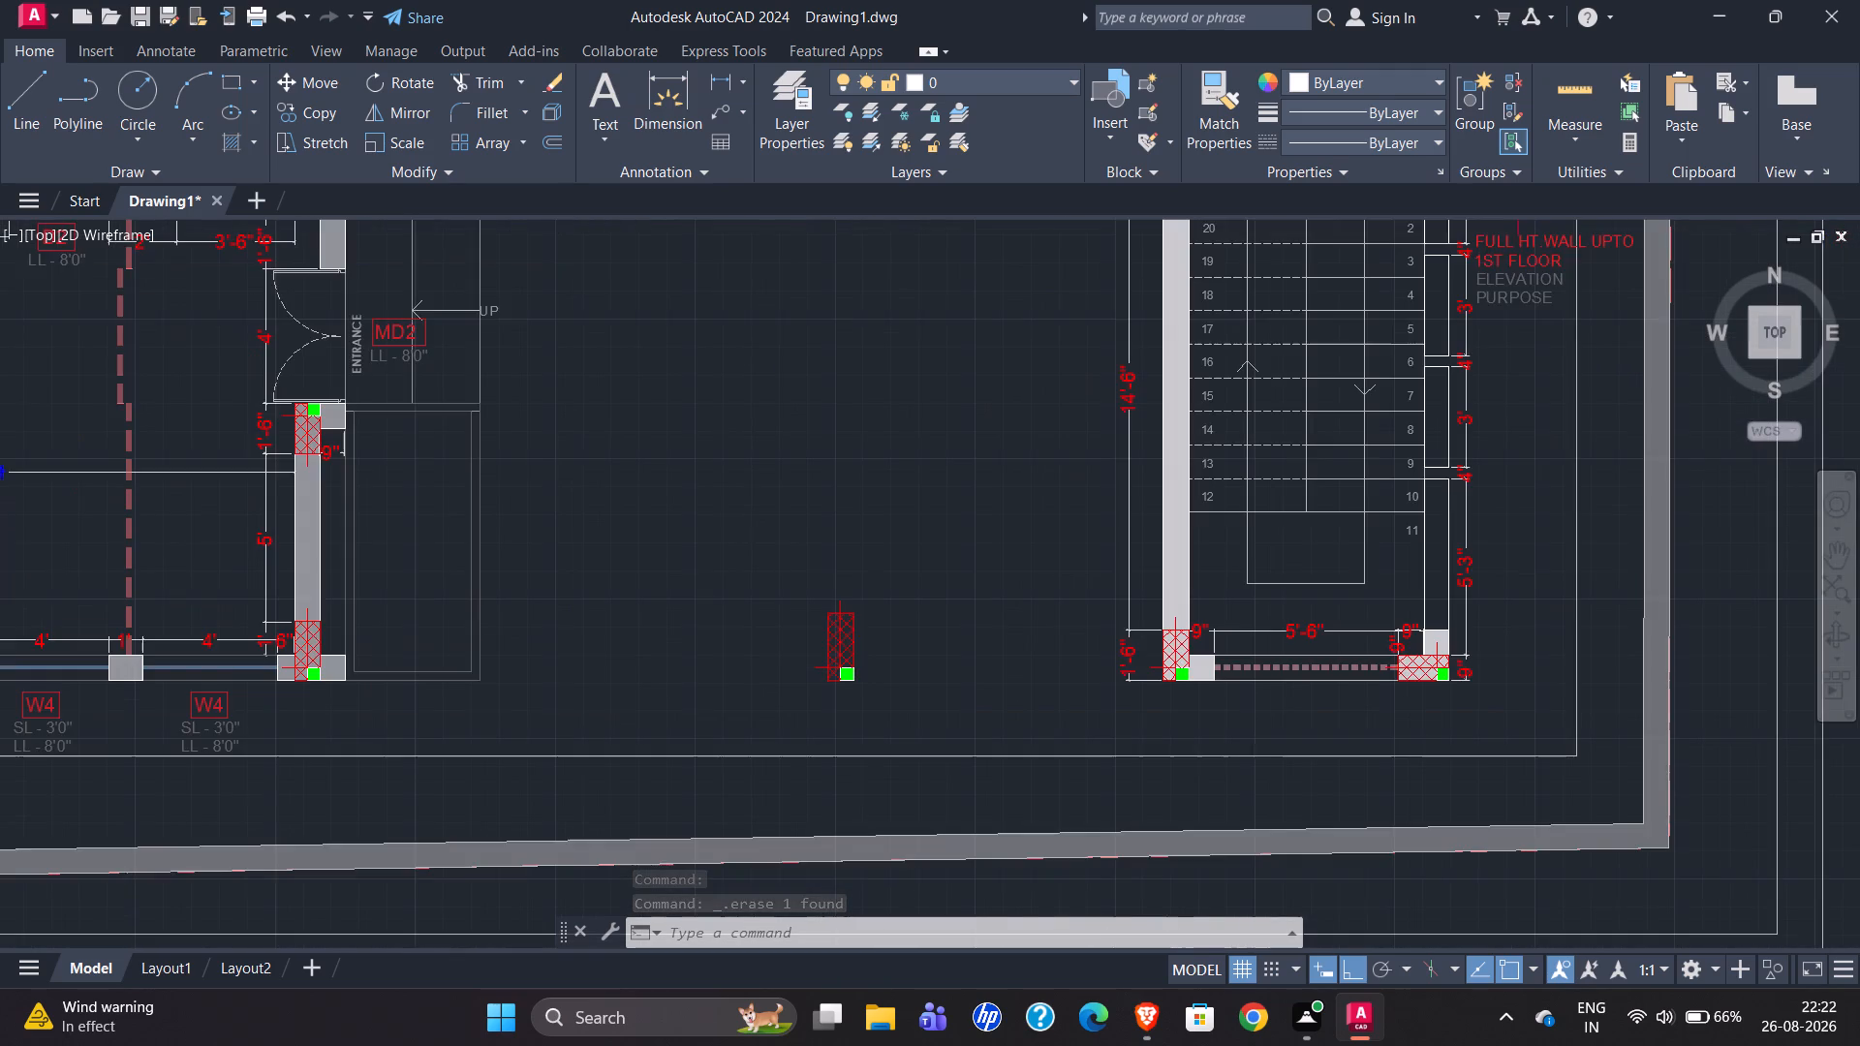
click(432, 391)
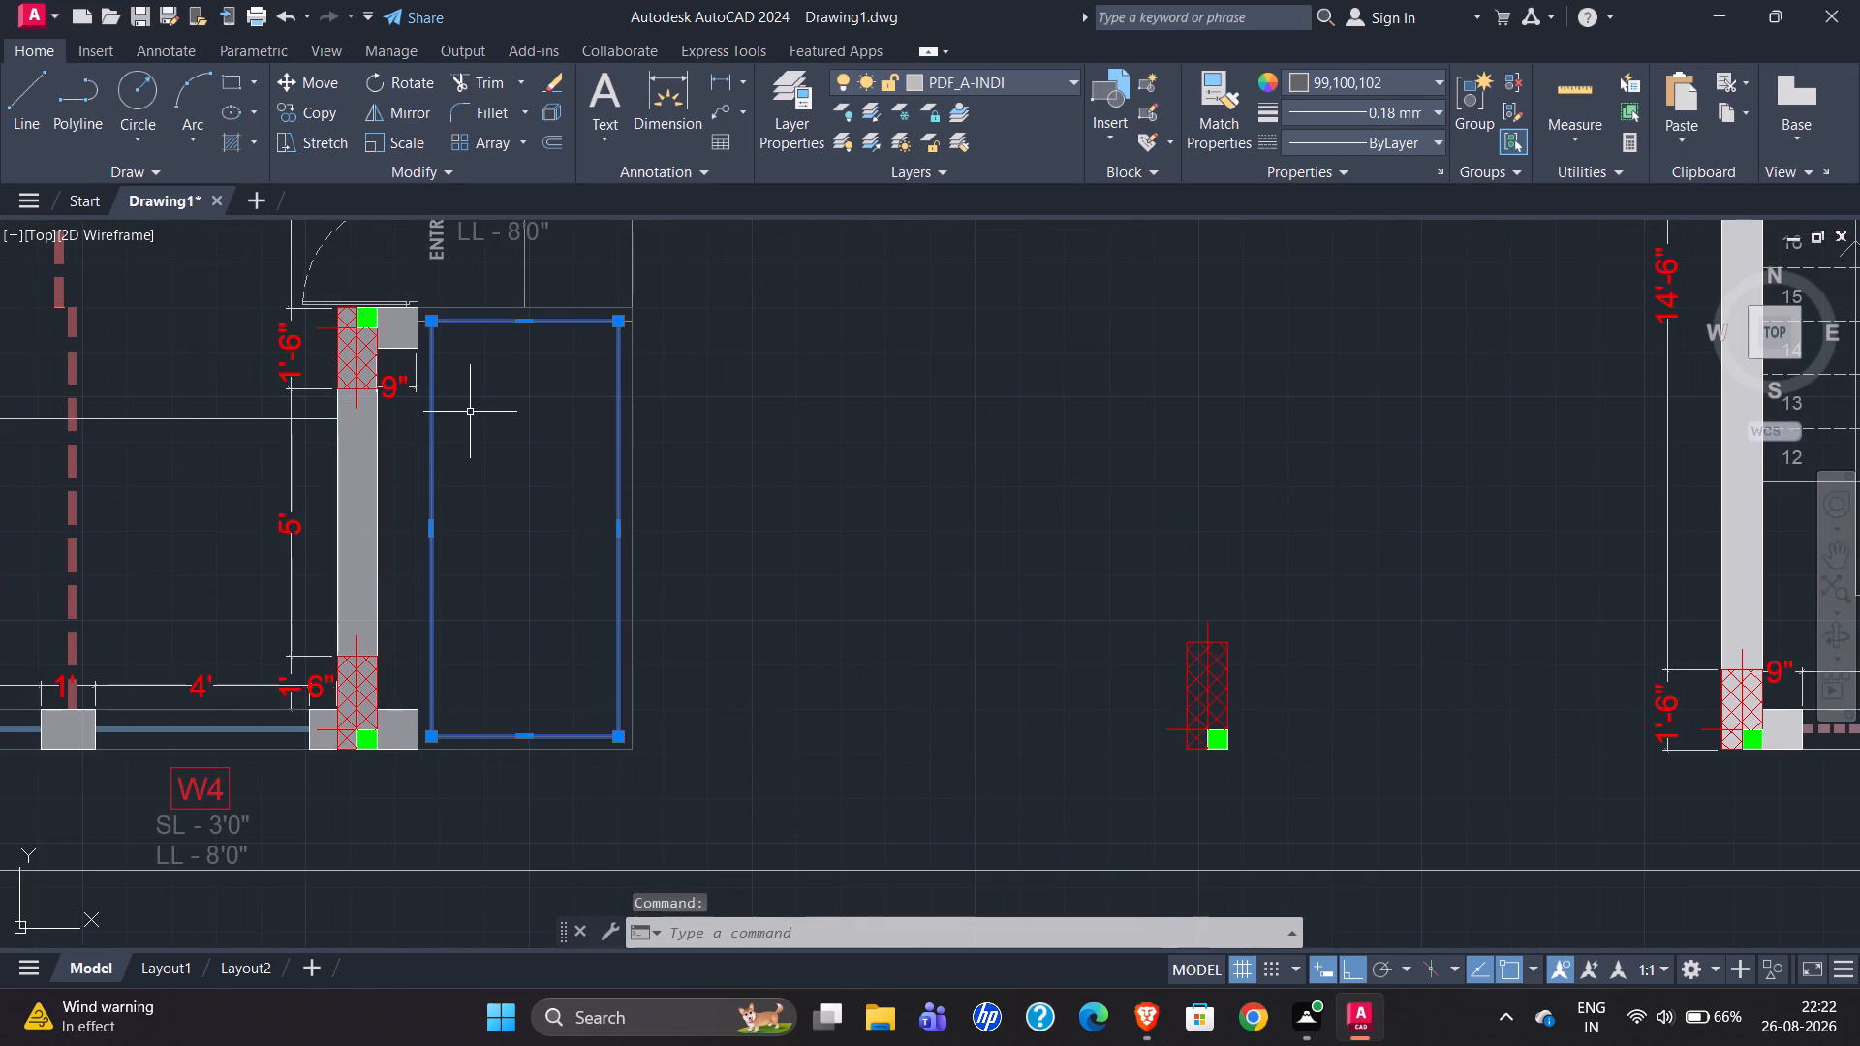
click(416, 433)
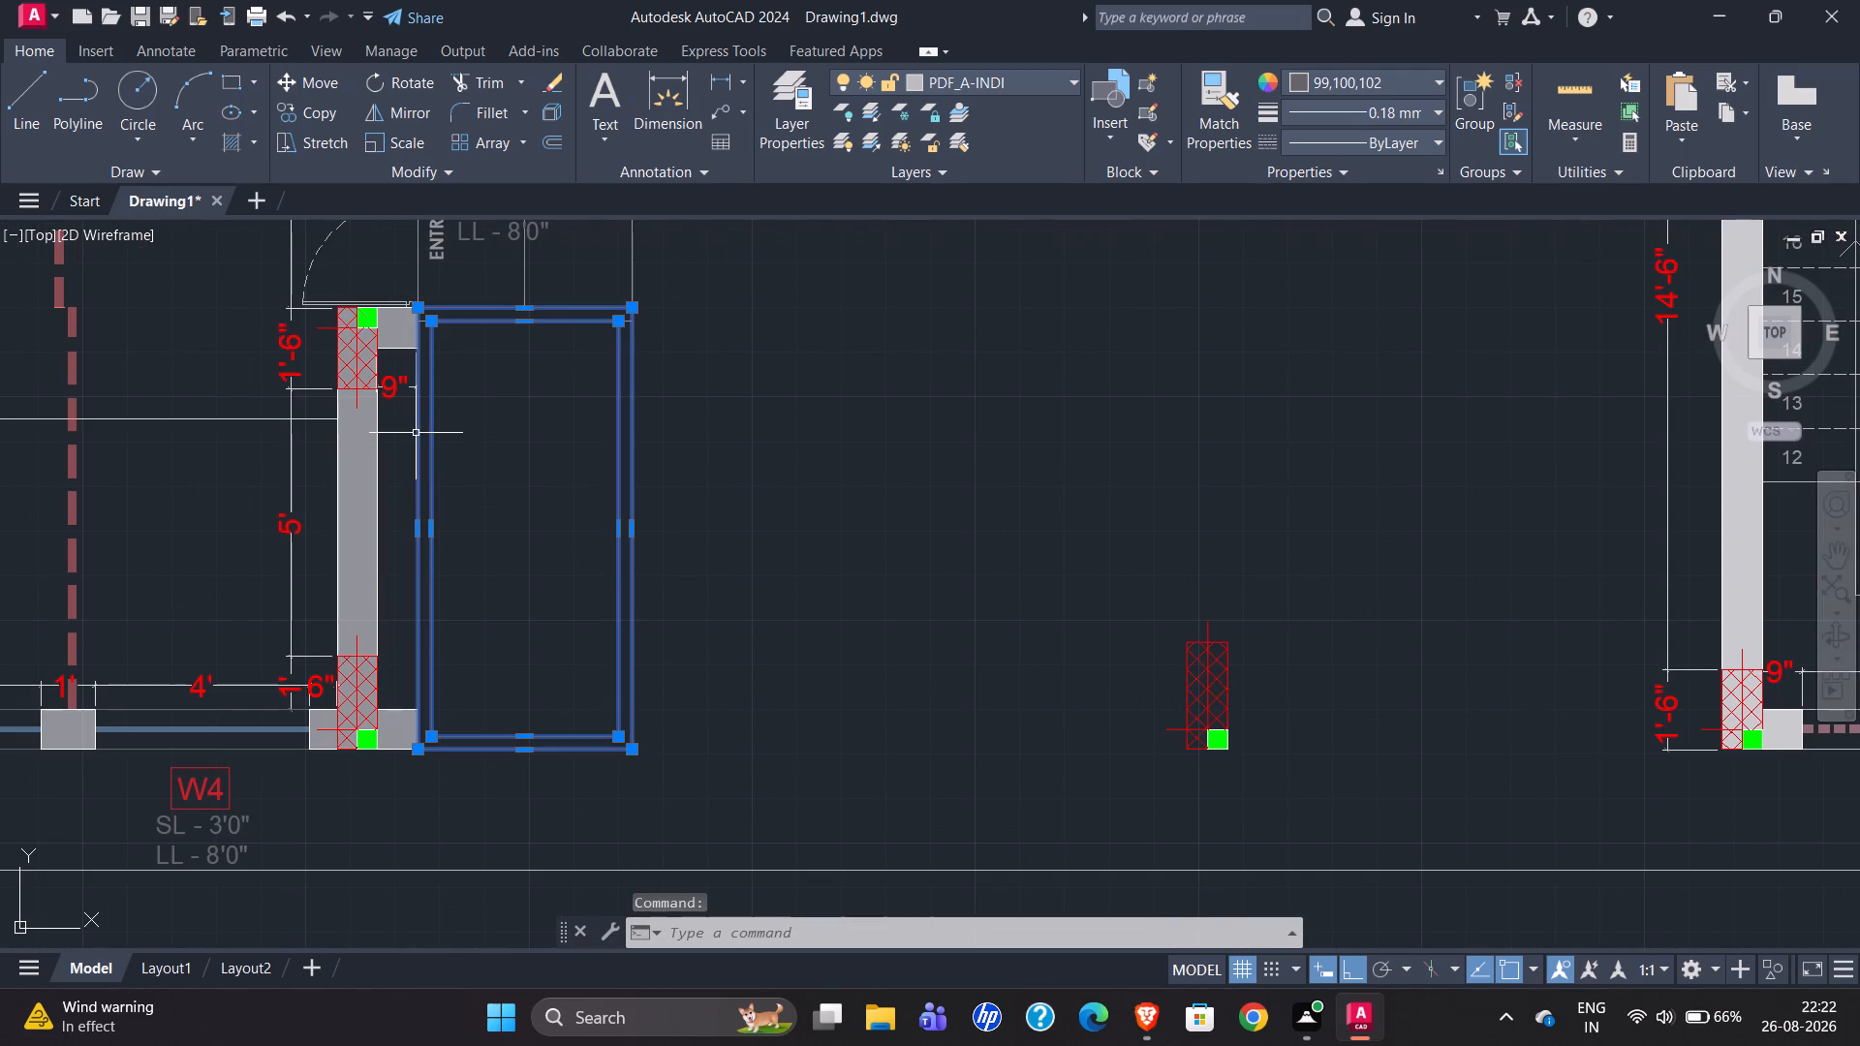
scroll(402, 477, down, 1)
key(Escape)
key(Escape)
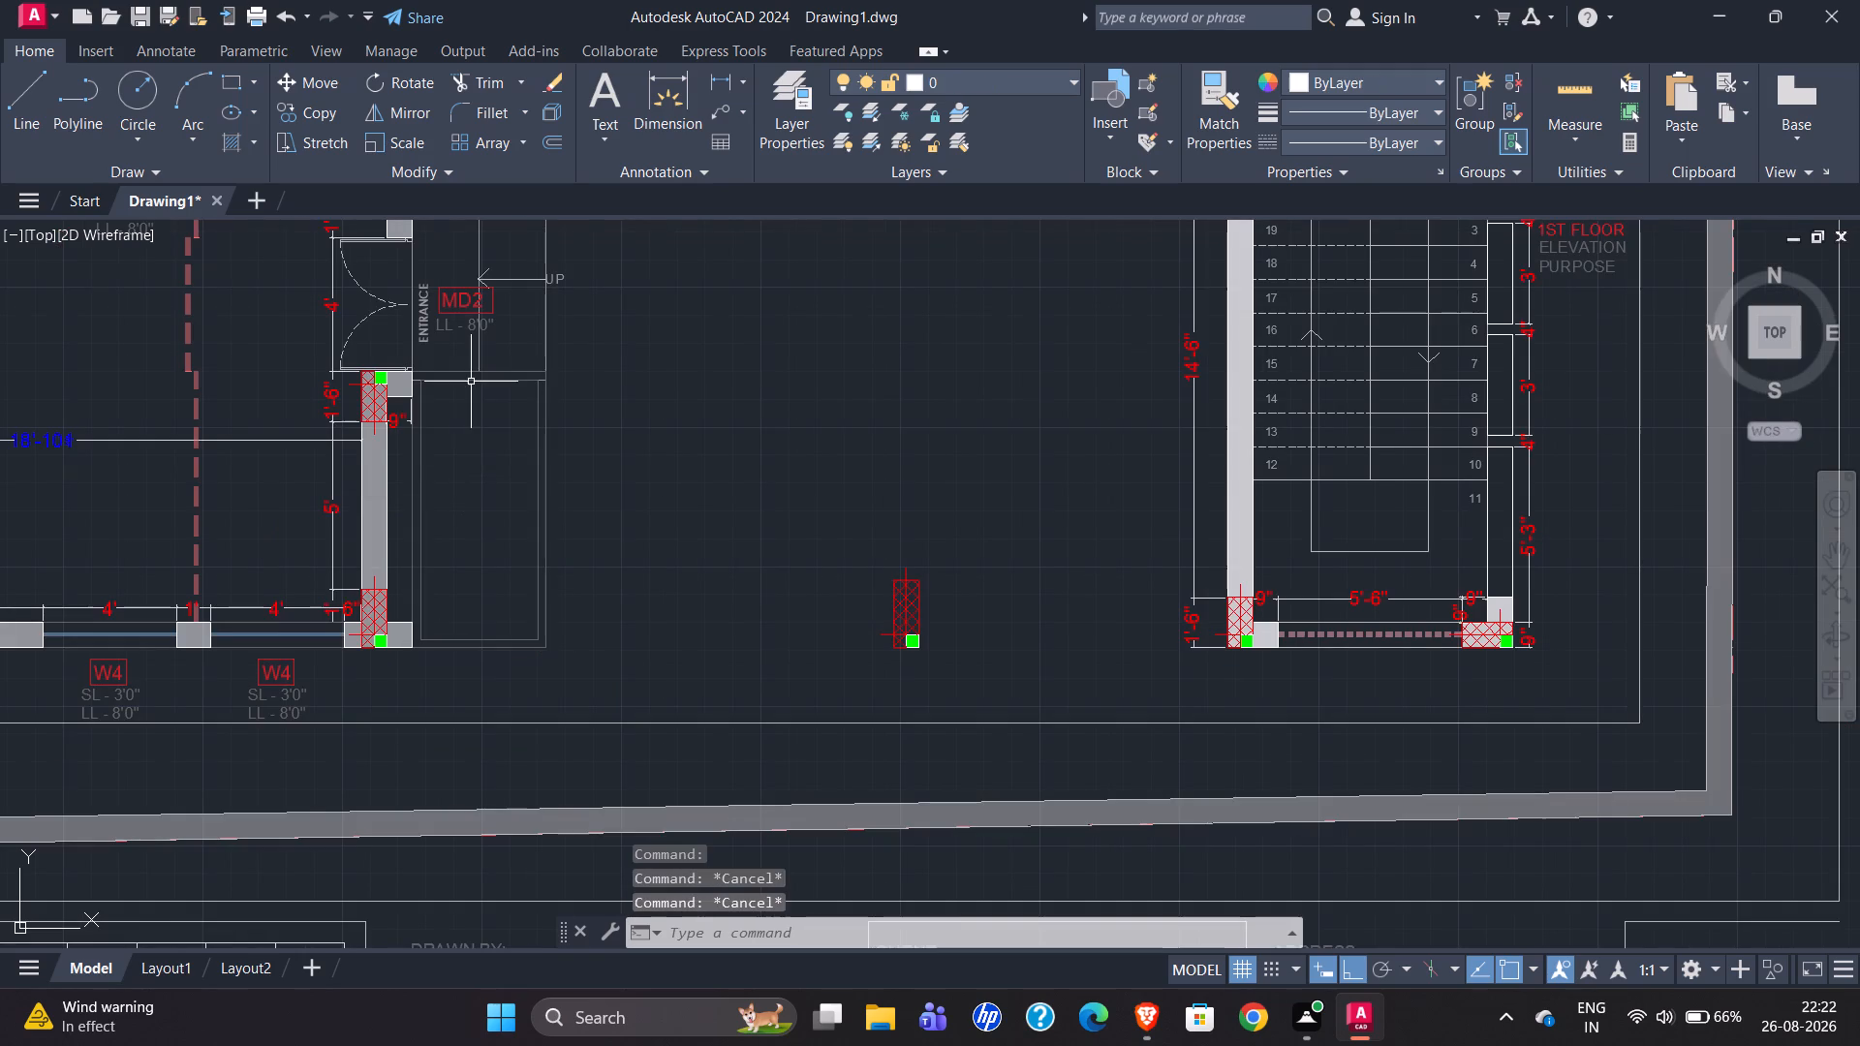
Select the reference plan's large rectangle outside the MD2 entrance and examine where its south and north ends meet the wall columns.
scroll(457, 361, up, 3)
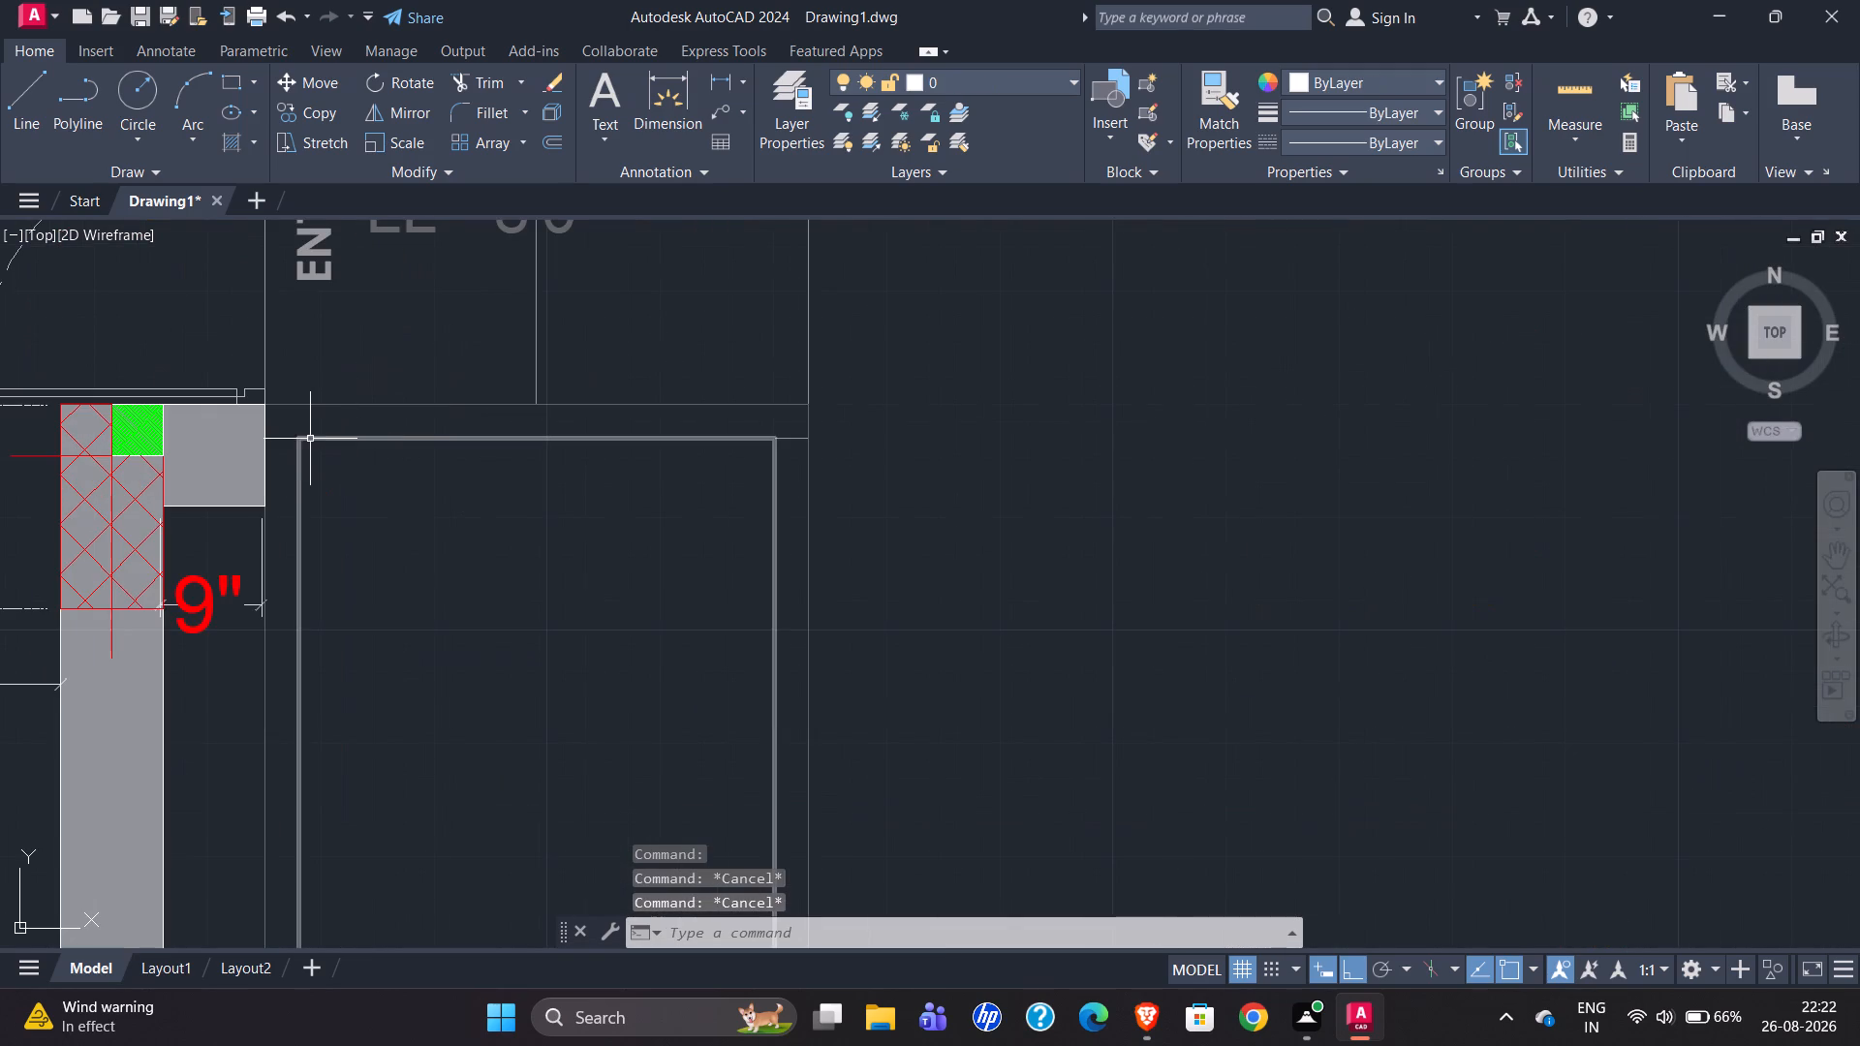
click(283, 440)
scroll(303, 593, down, 2)
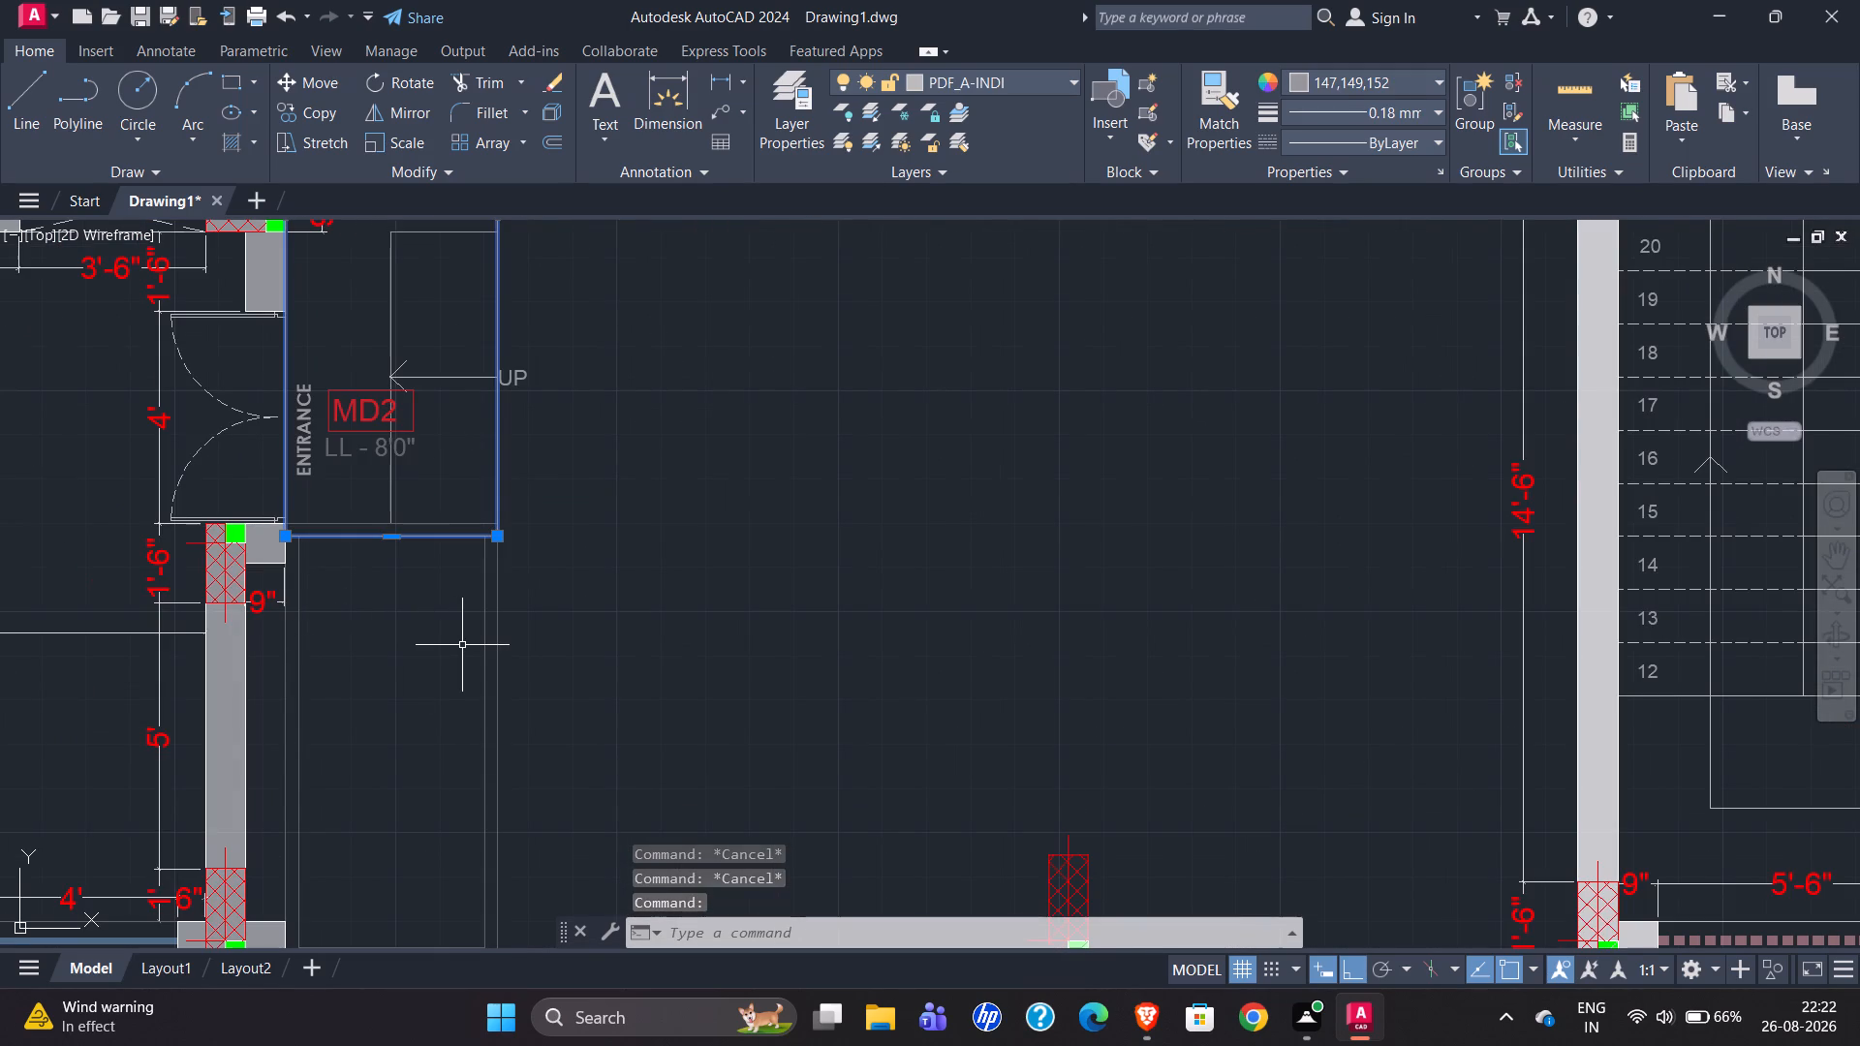
scroll(441, 661, down, 1)
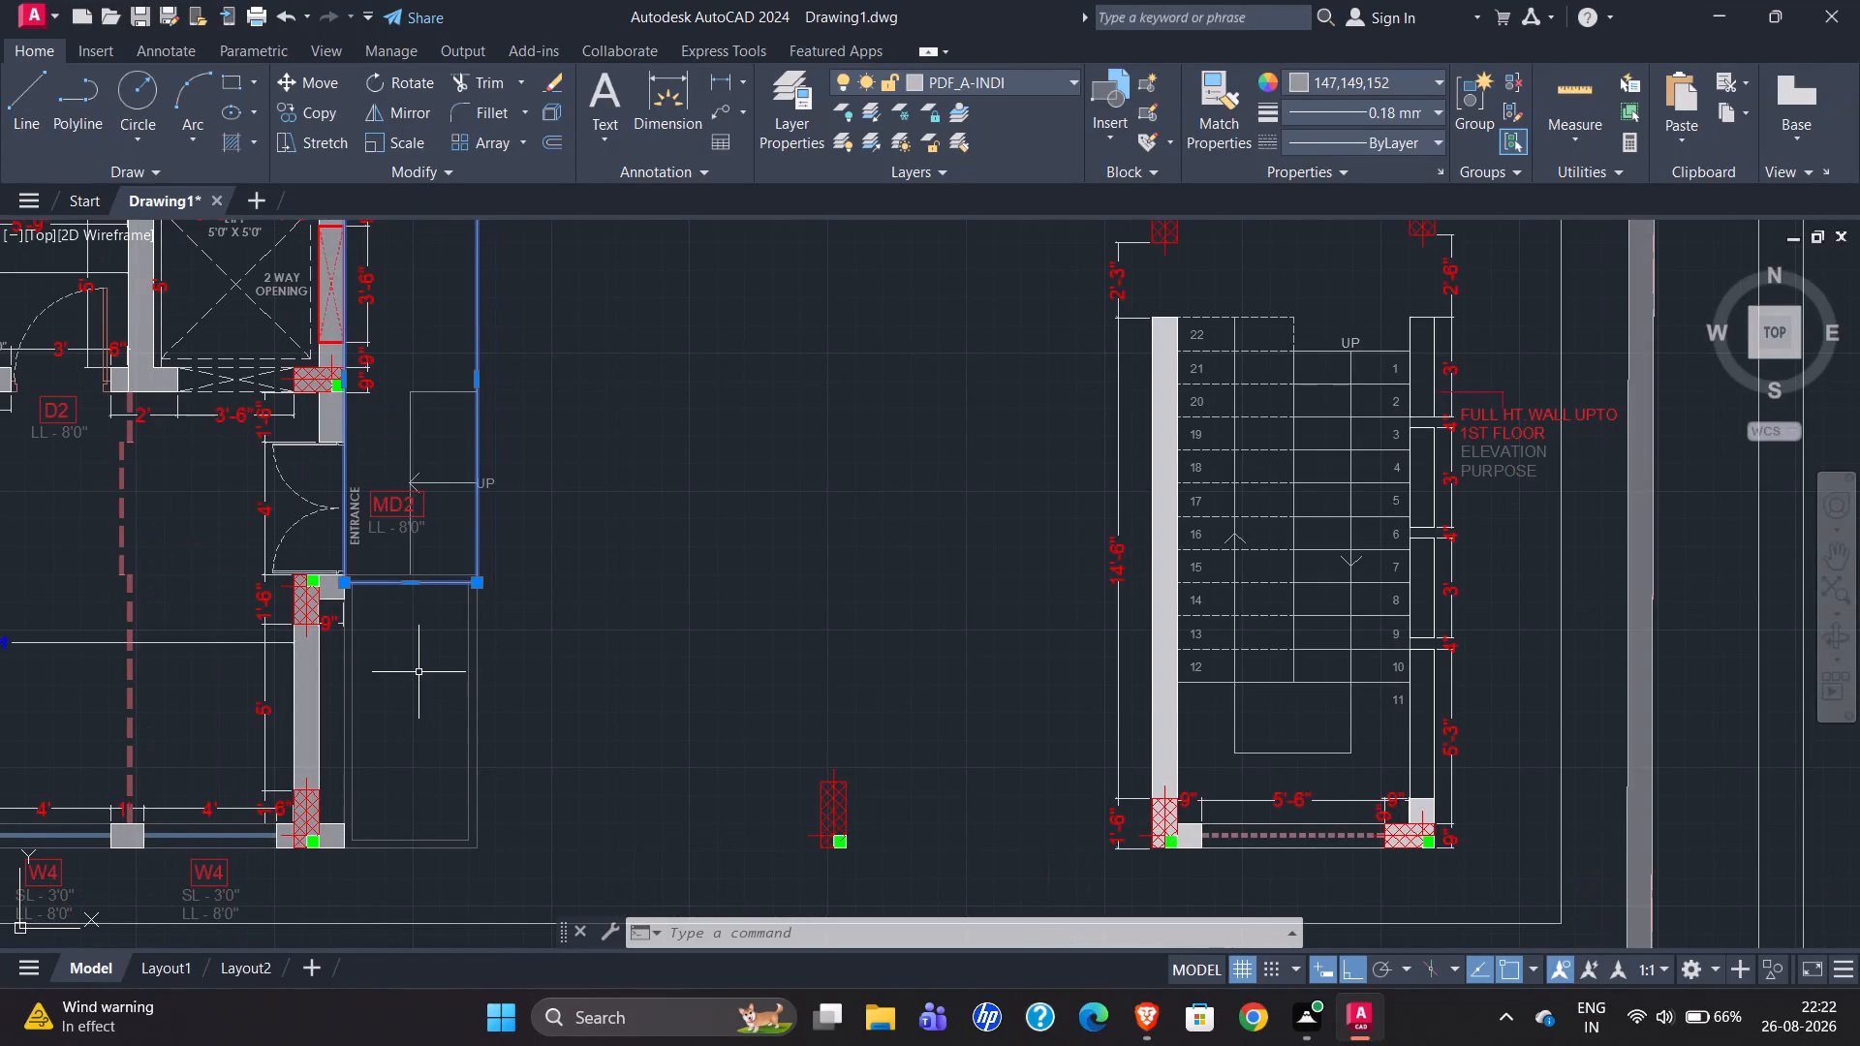
scroll(414, 684, down, 1)
scroll(370, 358, up, 3)
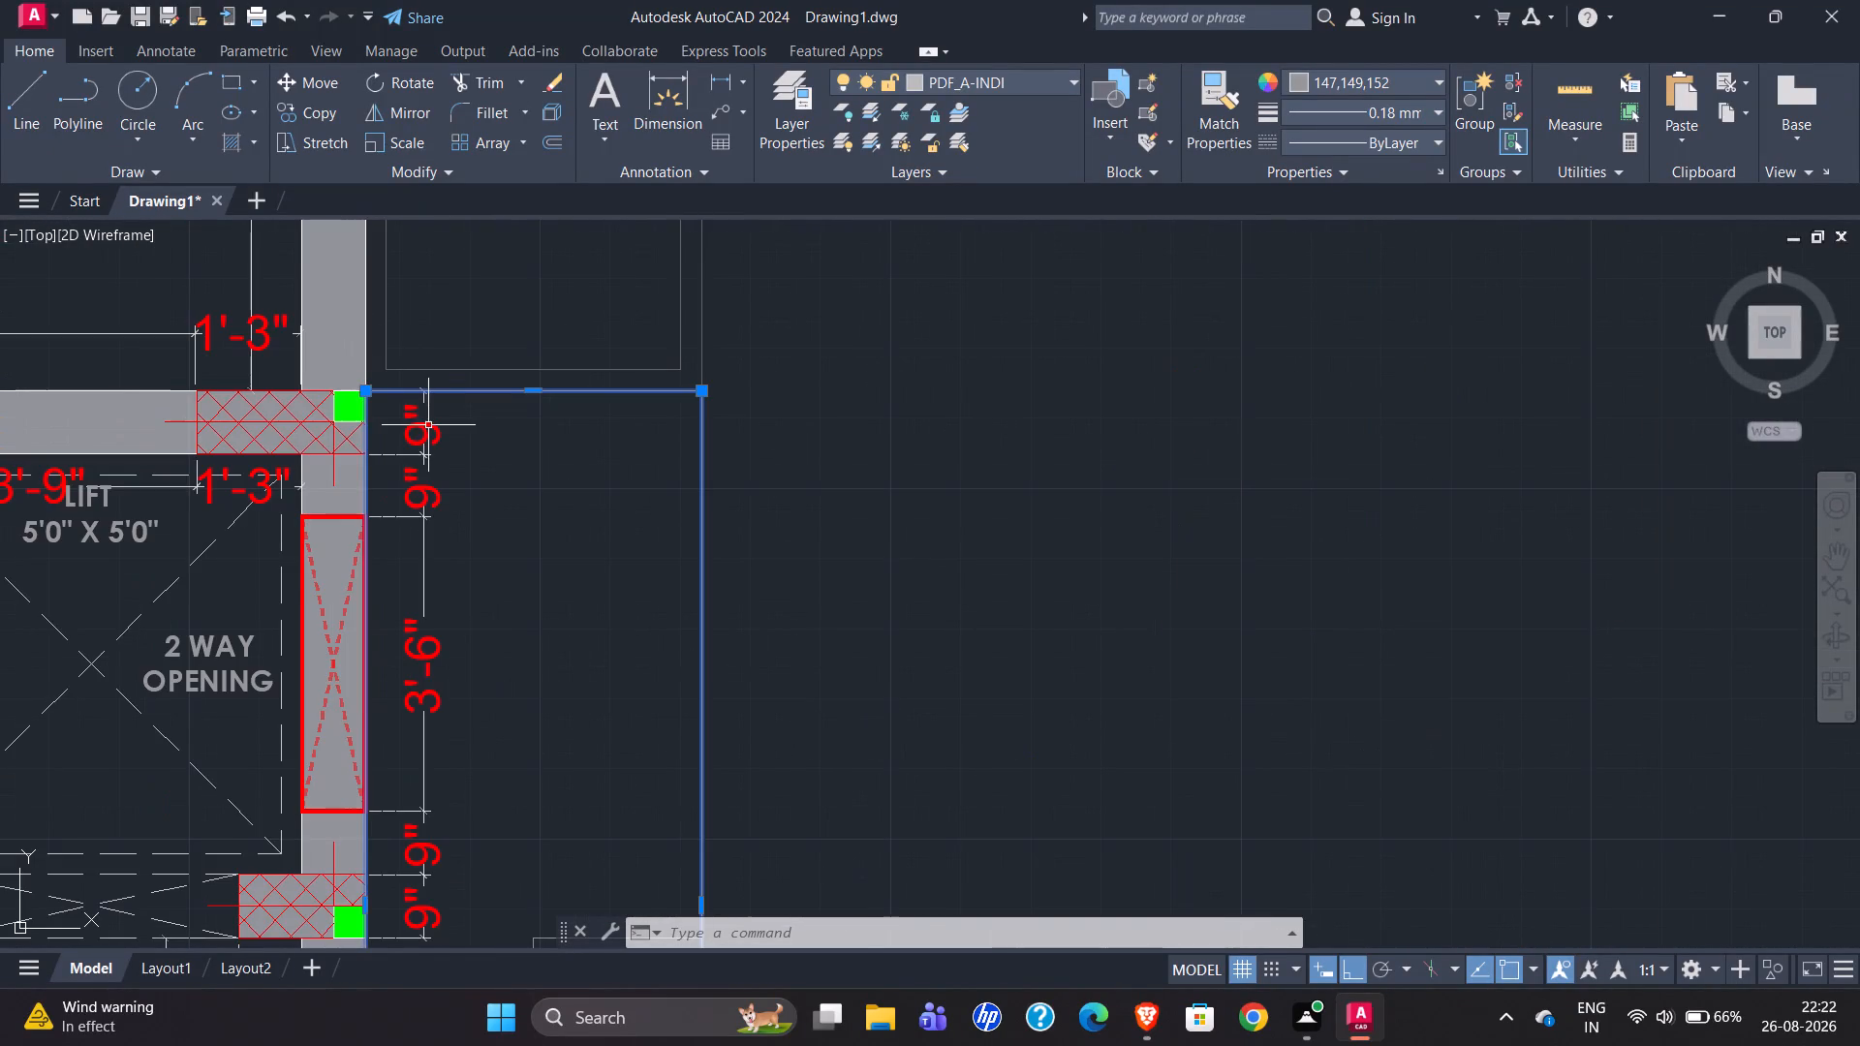
scroll(428, 426, up, 1)
scroll(393, 407, down, 2)
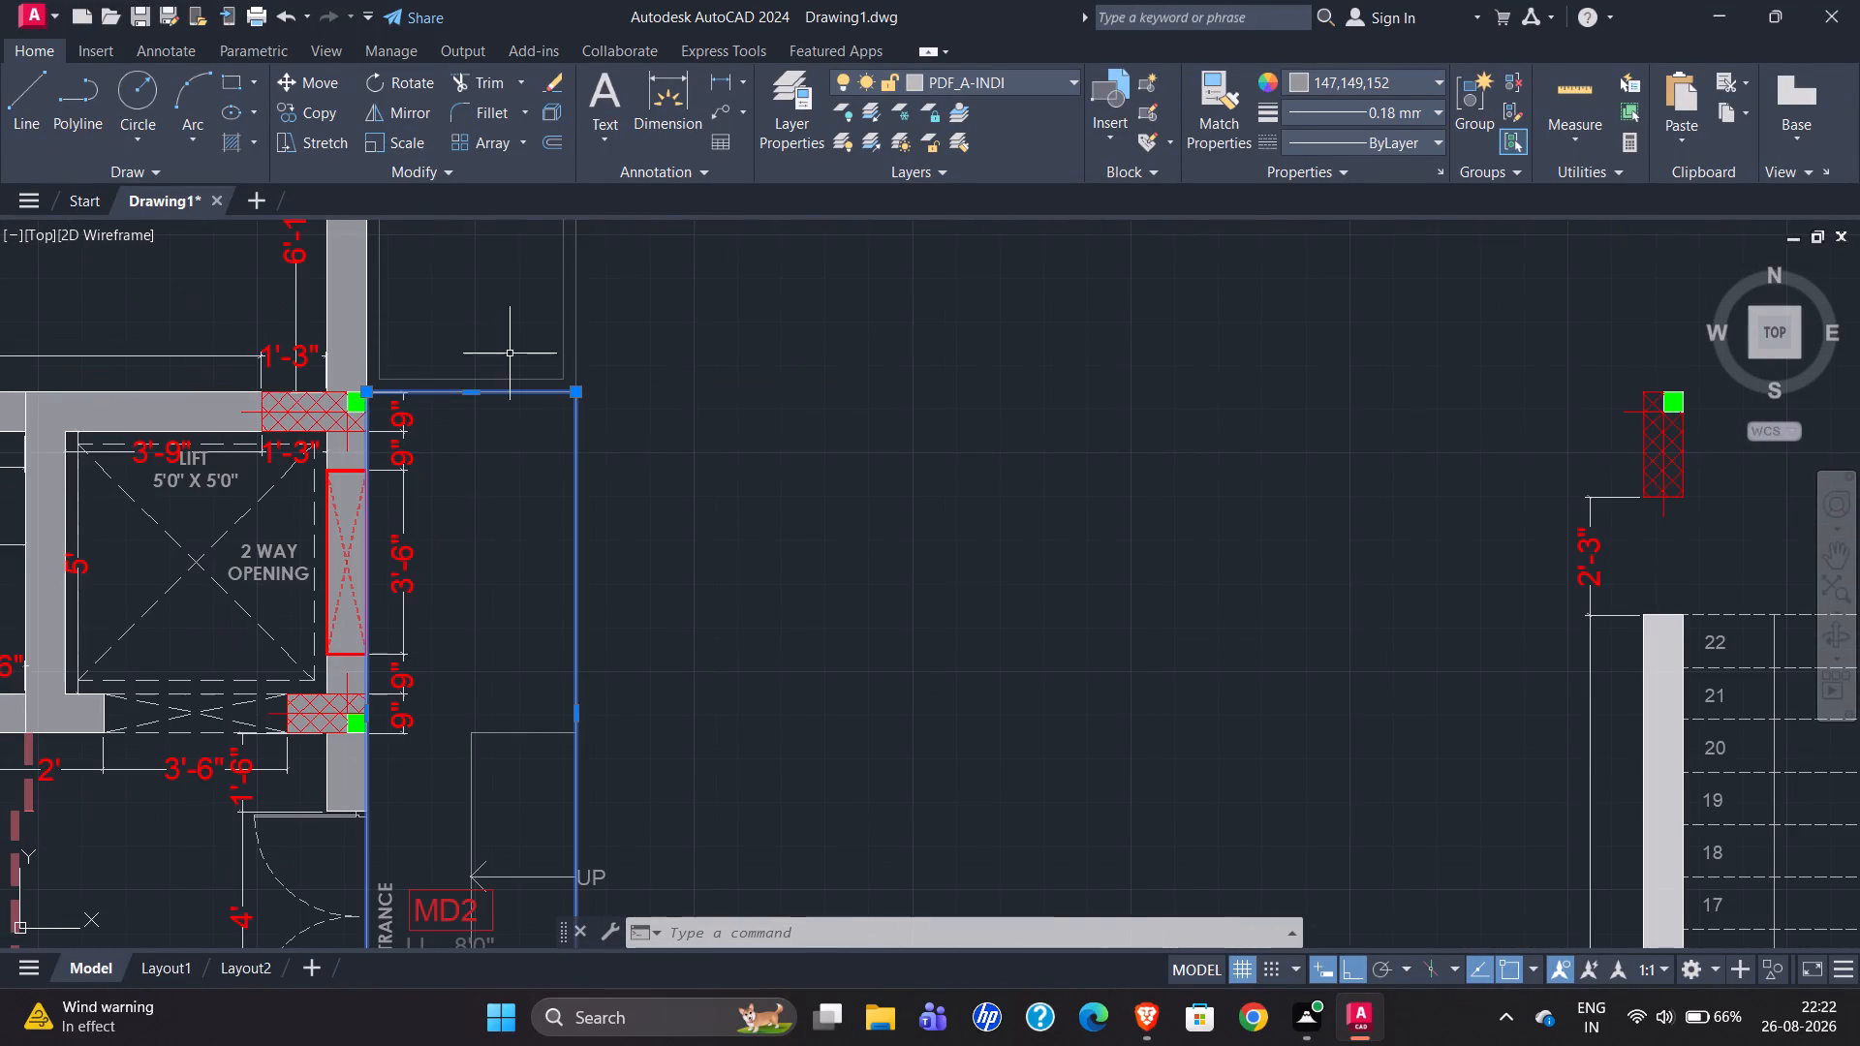
scroll(471, 350, down, 3)
scroll(261, 604, down, 2)
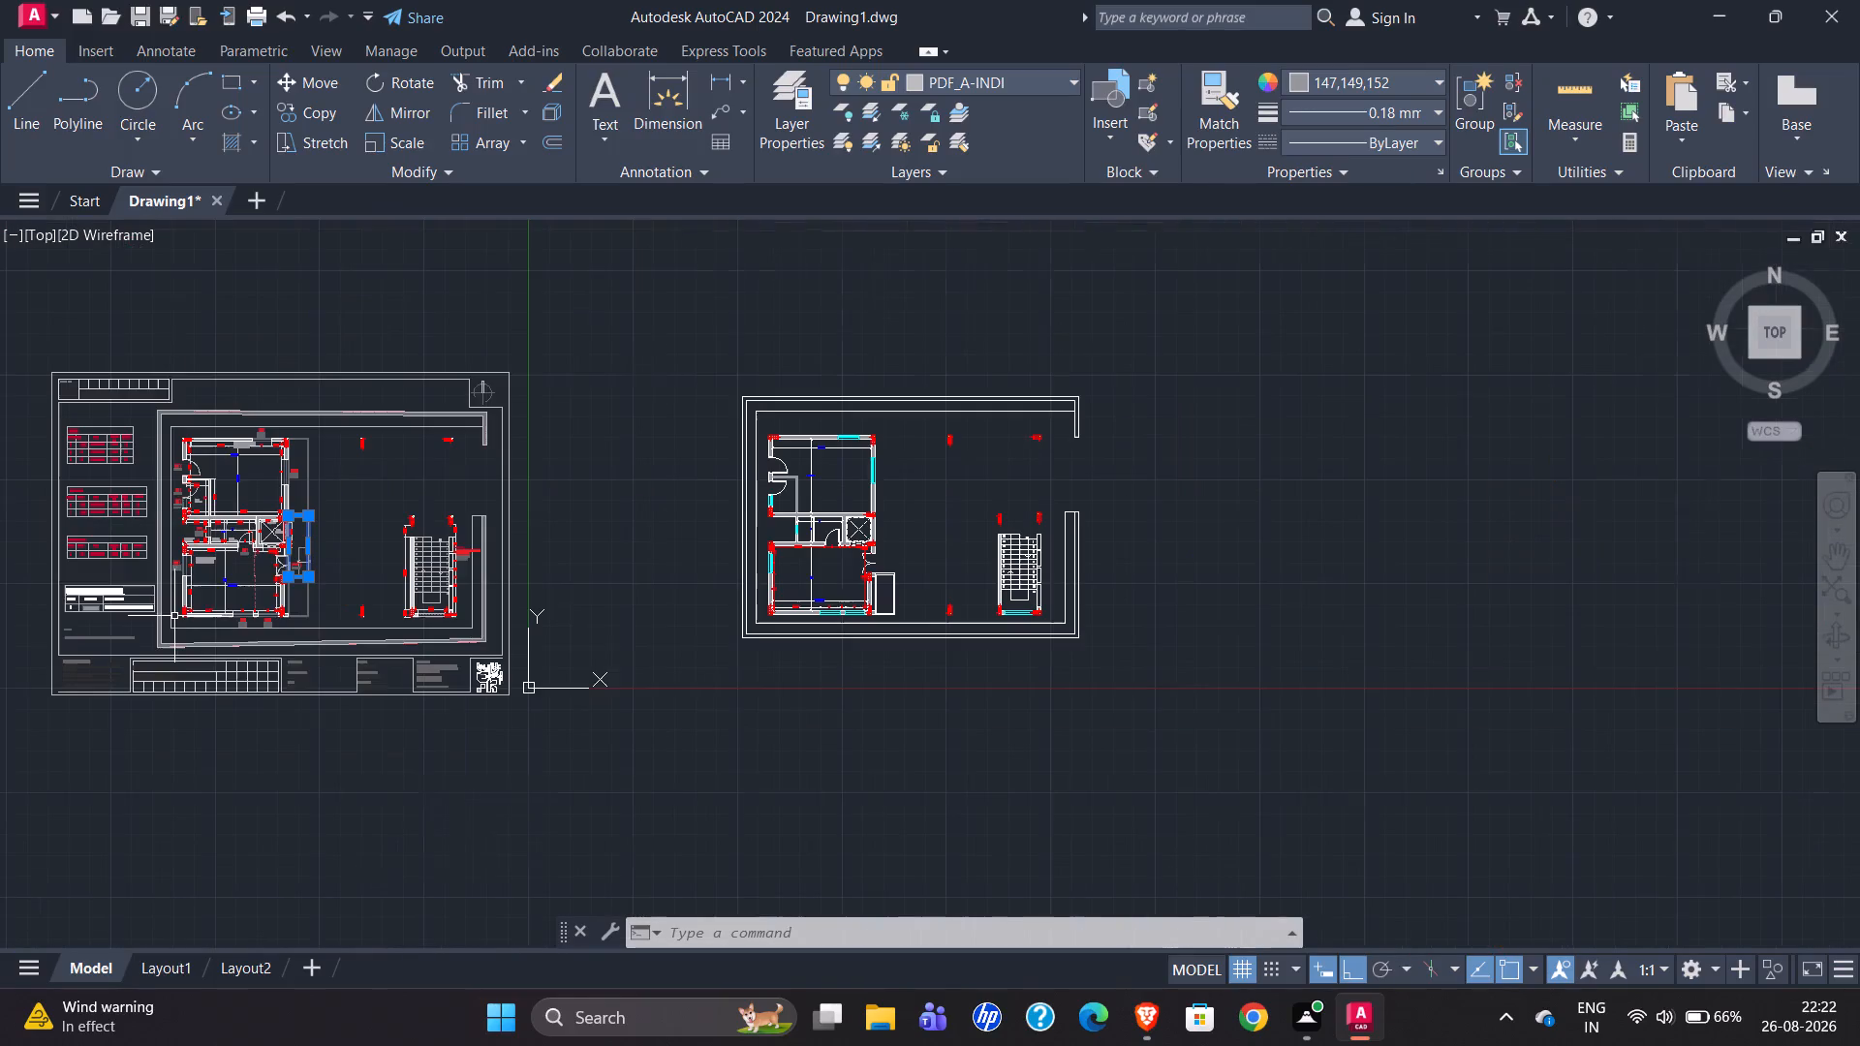
Draw a short line from the redrawn inner rectangle's northwest corner west to the outer rectangle's edge, south of the double door.
scroll(849, 561, up, 3)
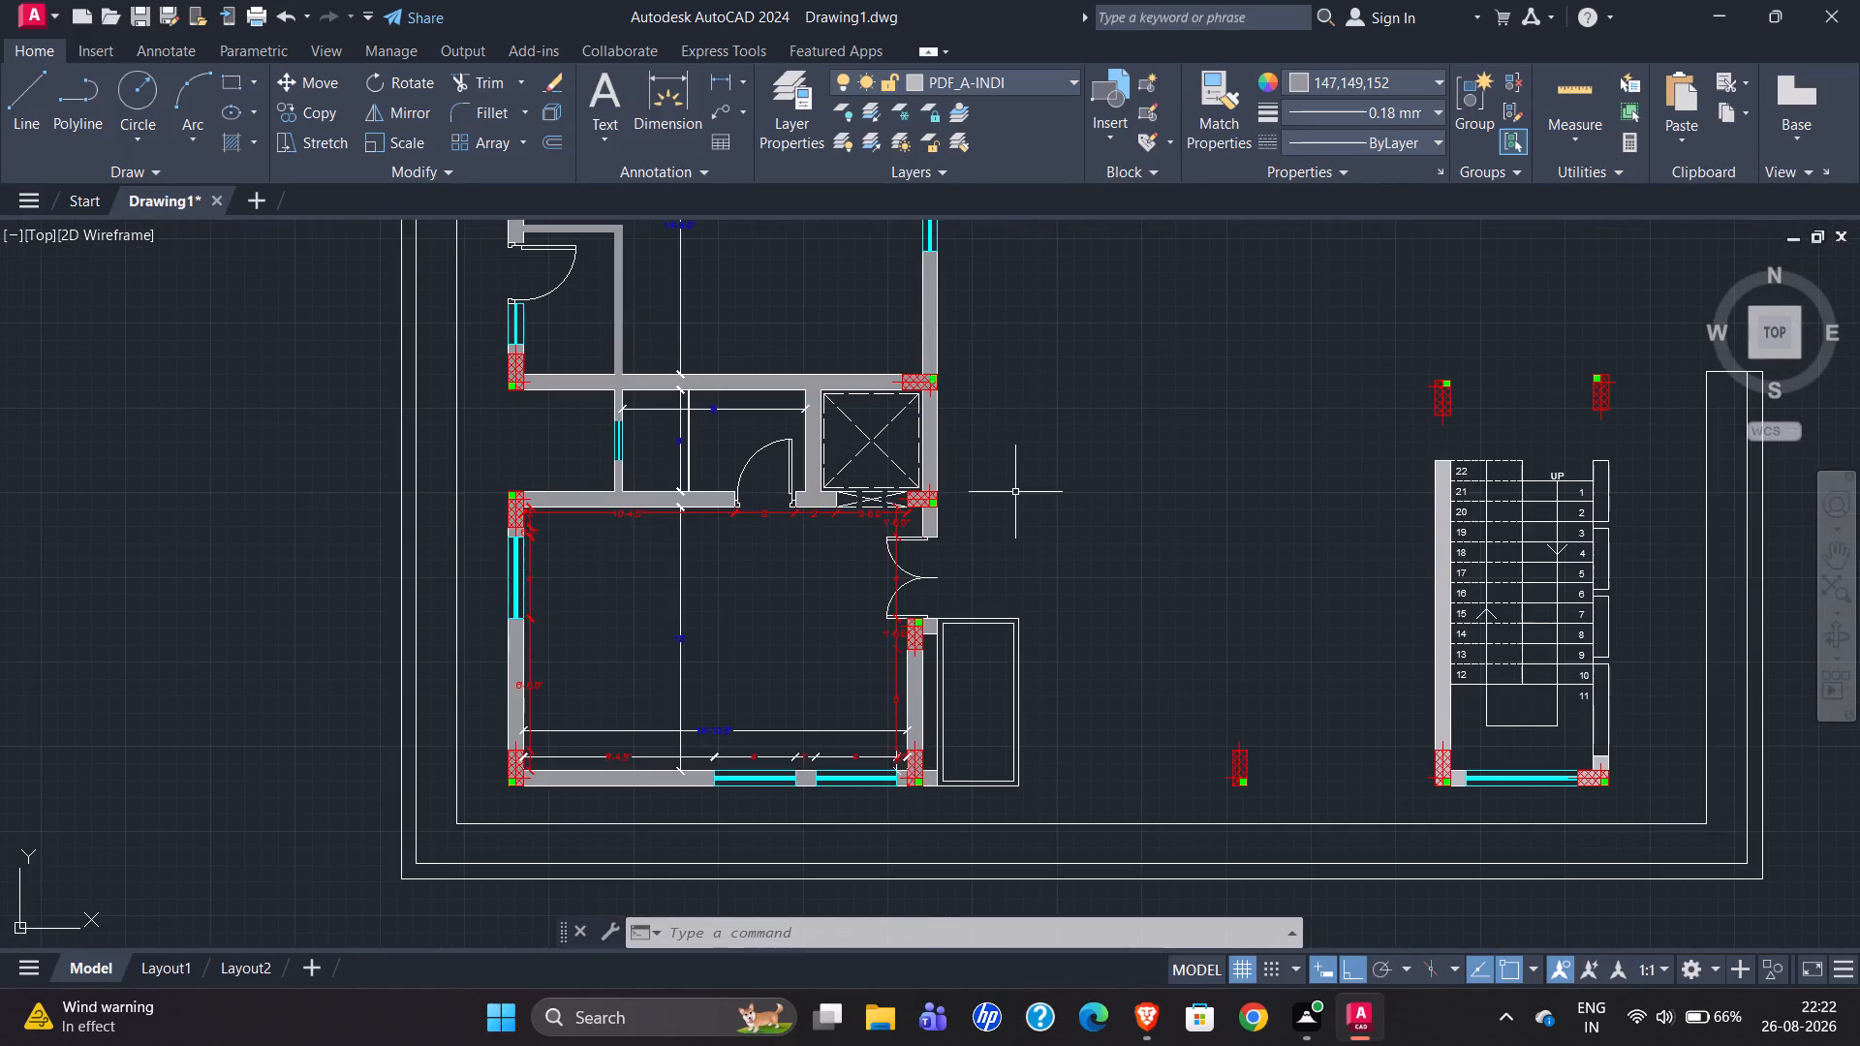
scroll(976, 530, up, 3)
scroll(956, 493, down, 1)
scroll(878, 777, up, 2)
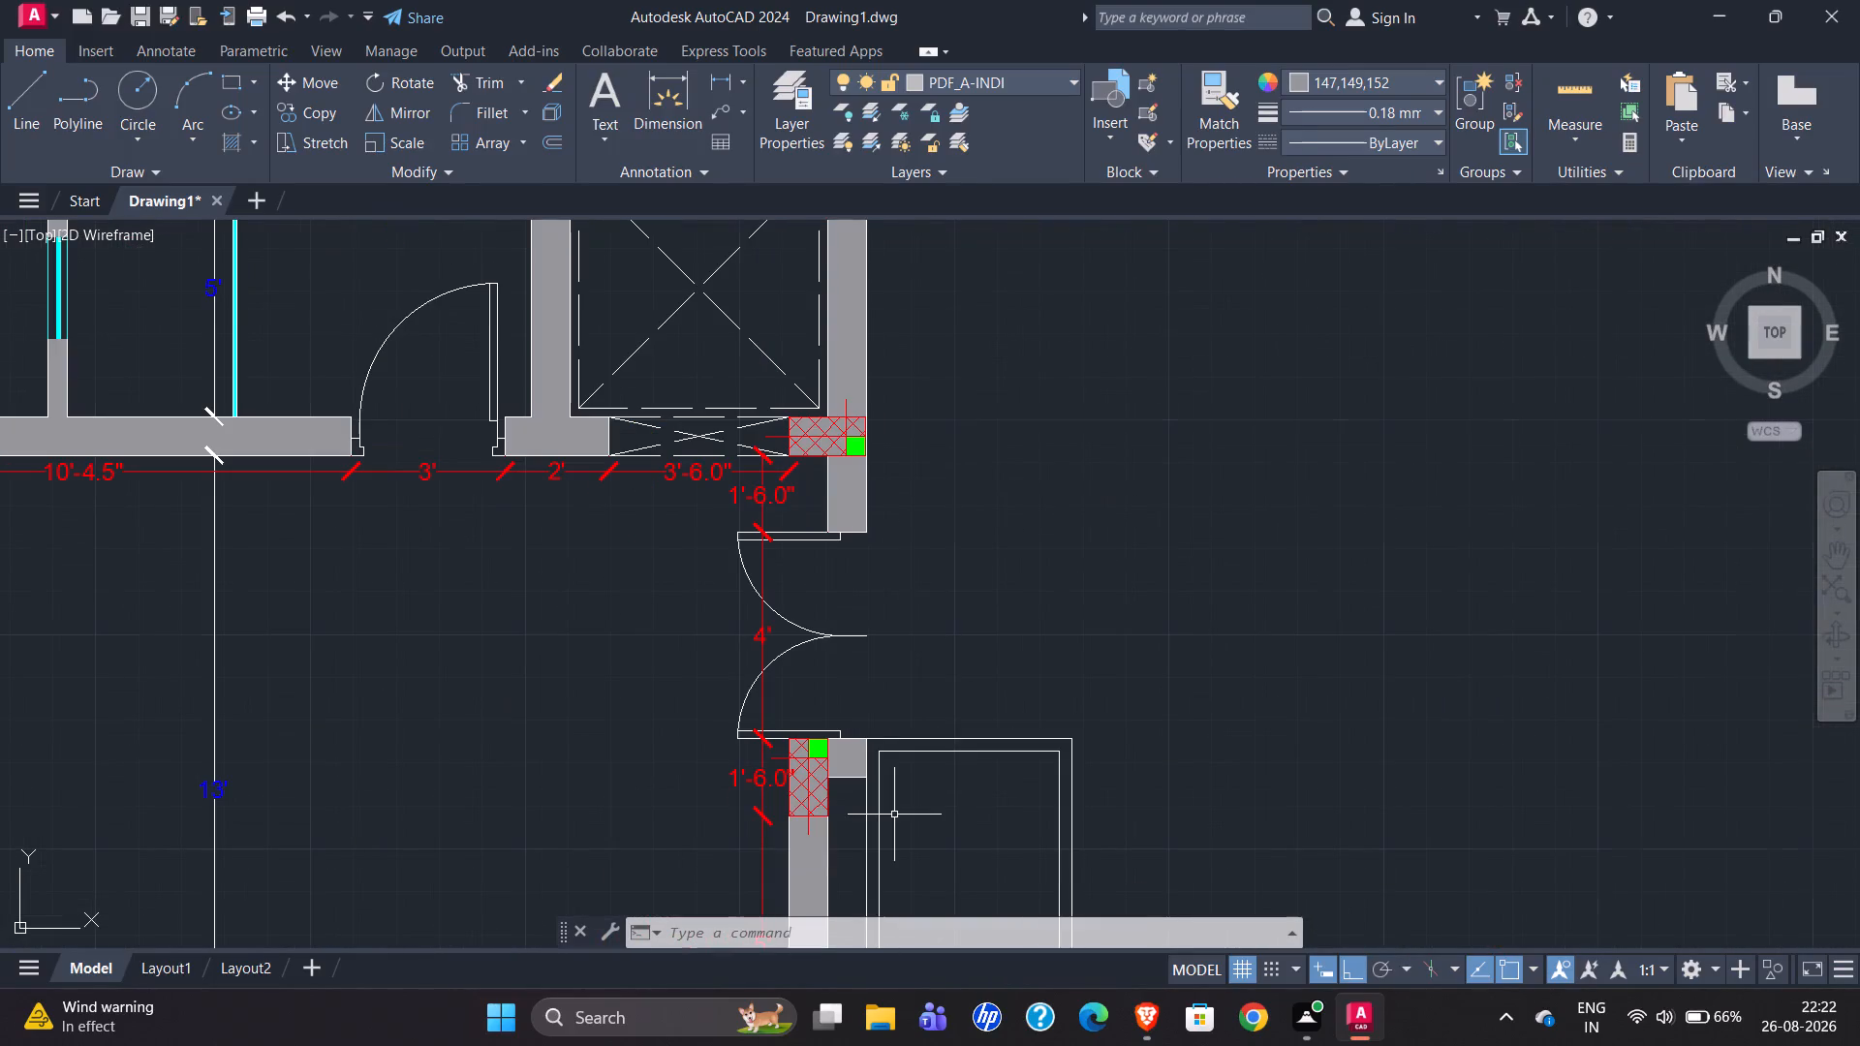
scroll(894, 815, up, 1)
key(Escape)
click(16, 91)
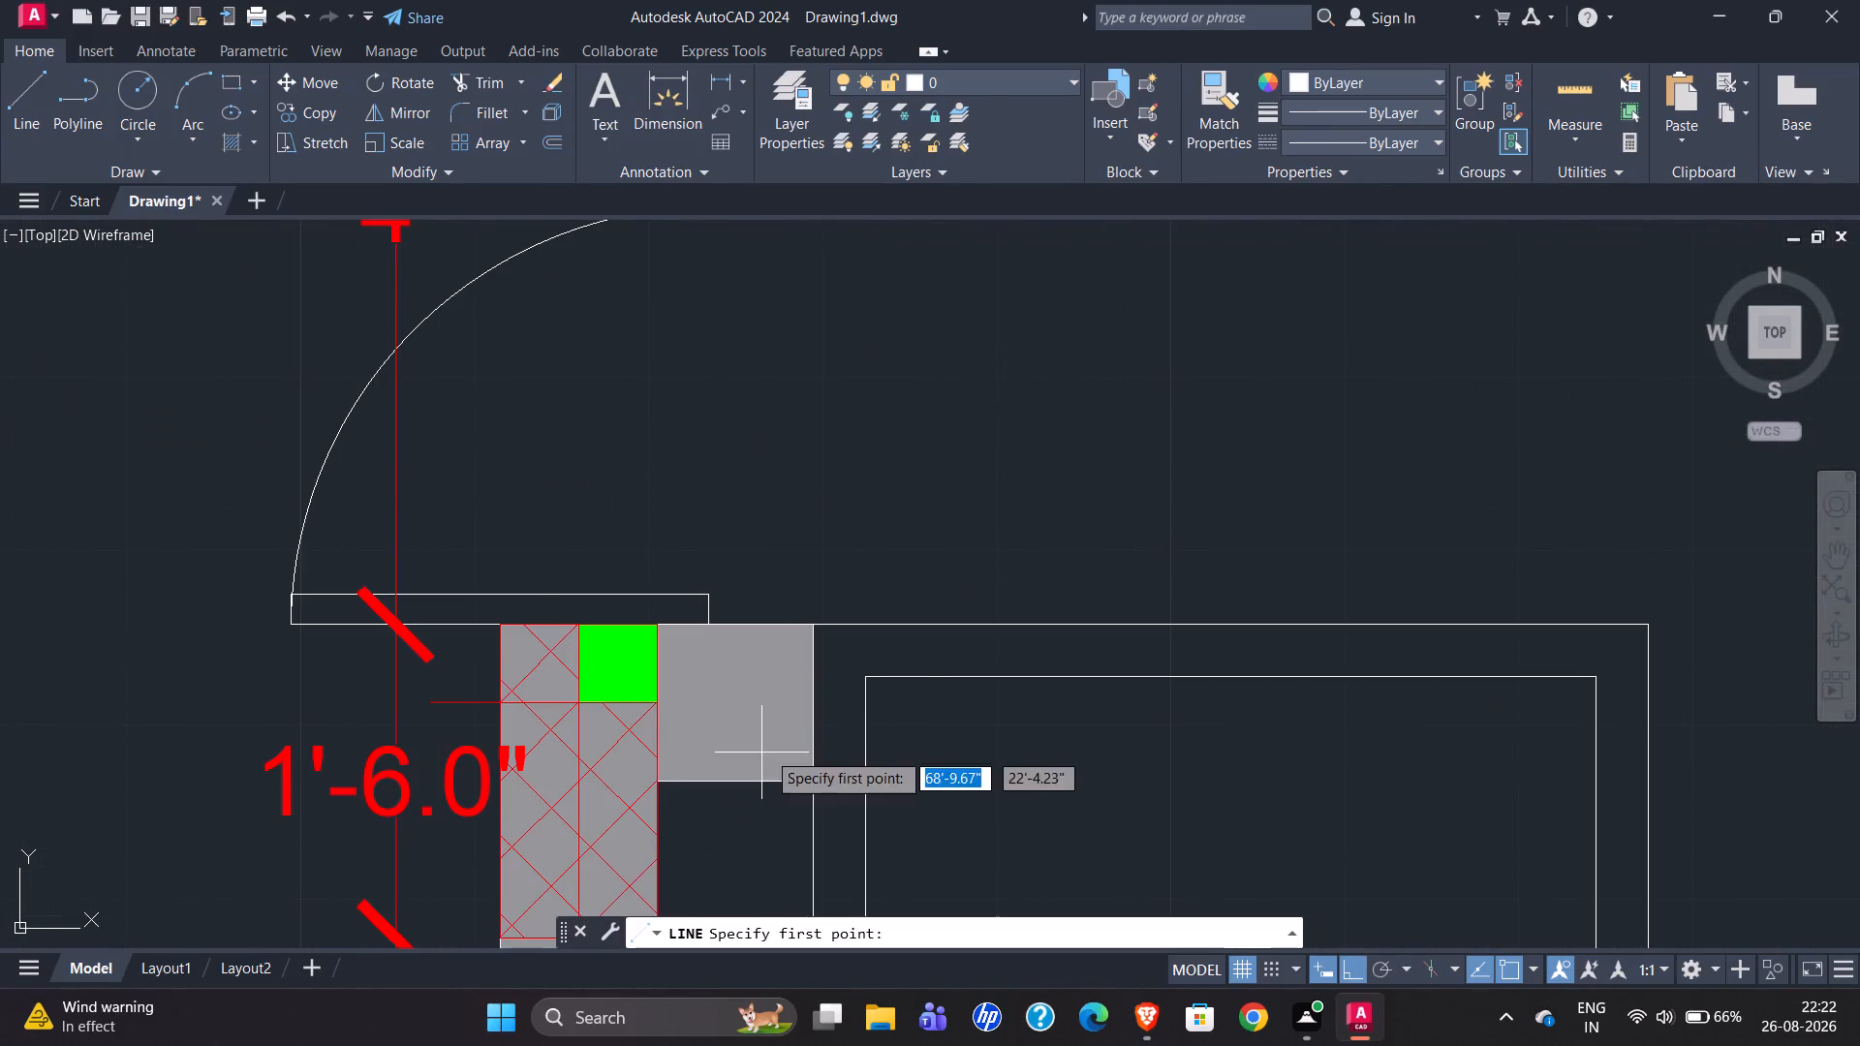
click(862, 679)
click(805, 677)
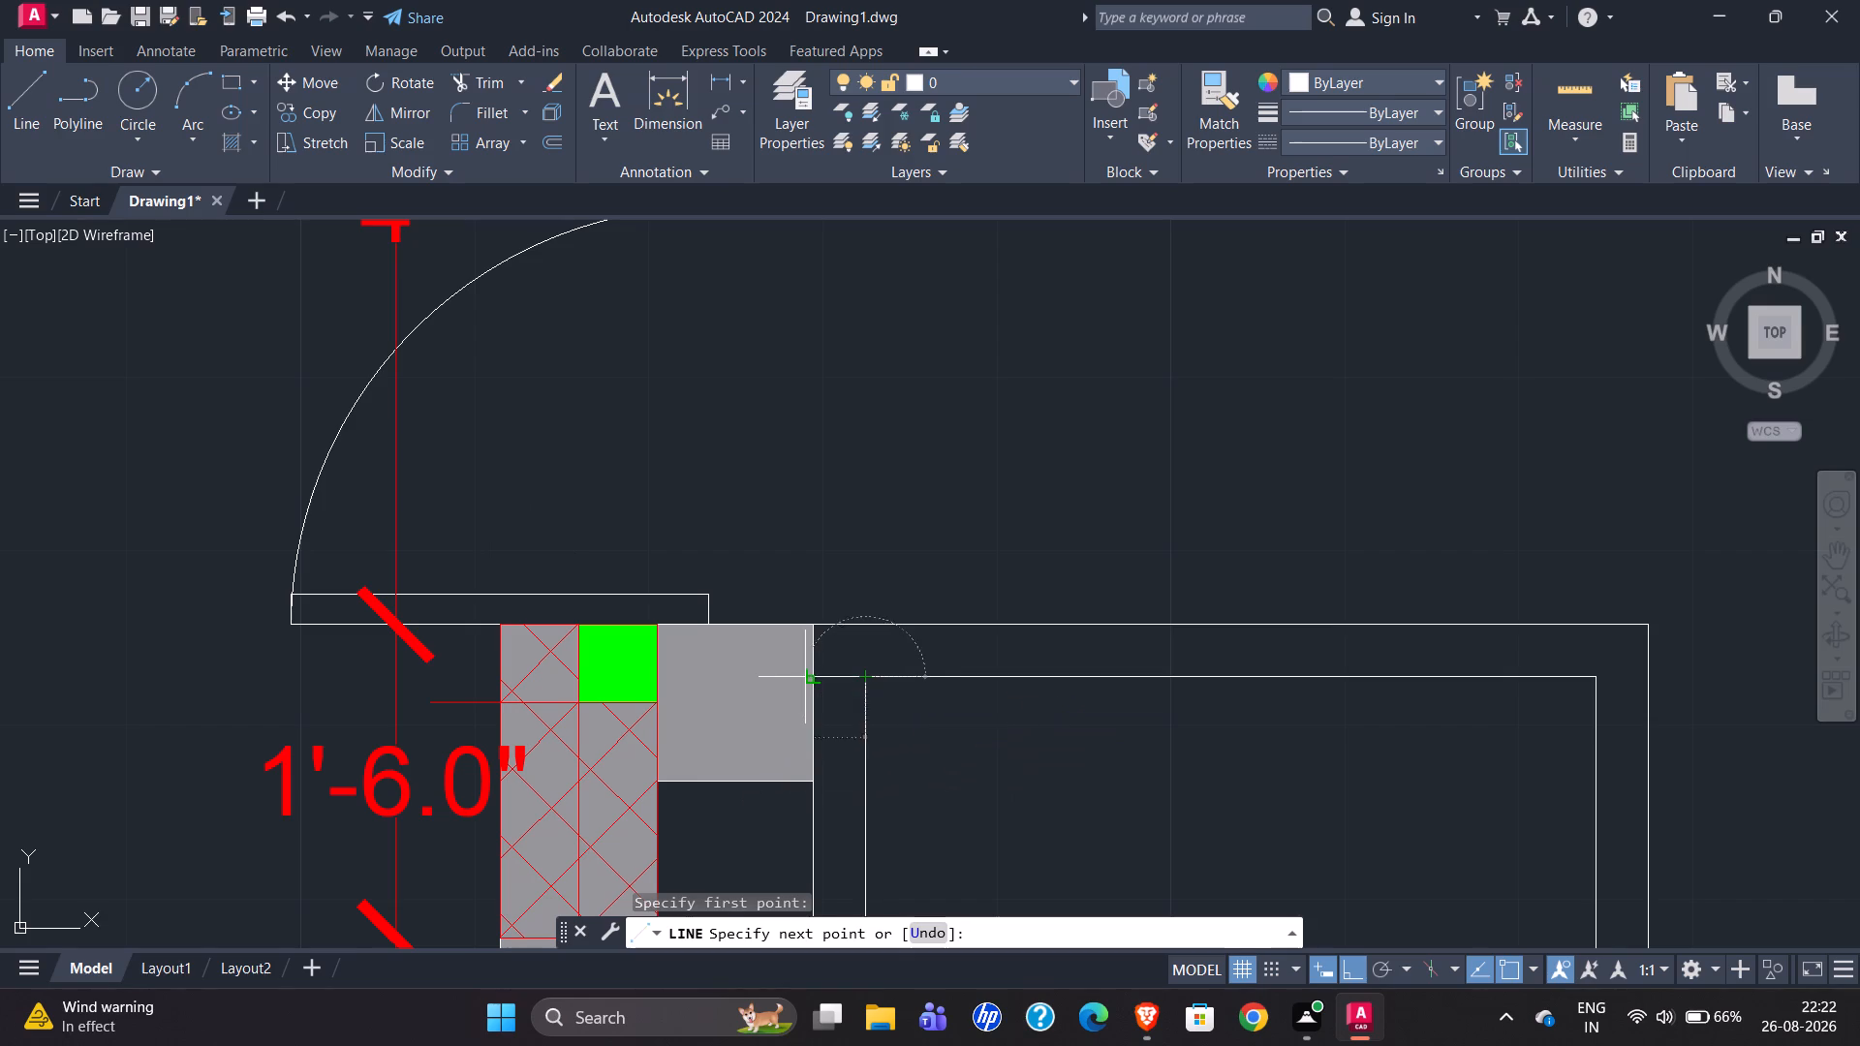
key(Escape)
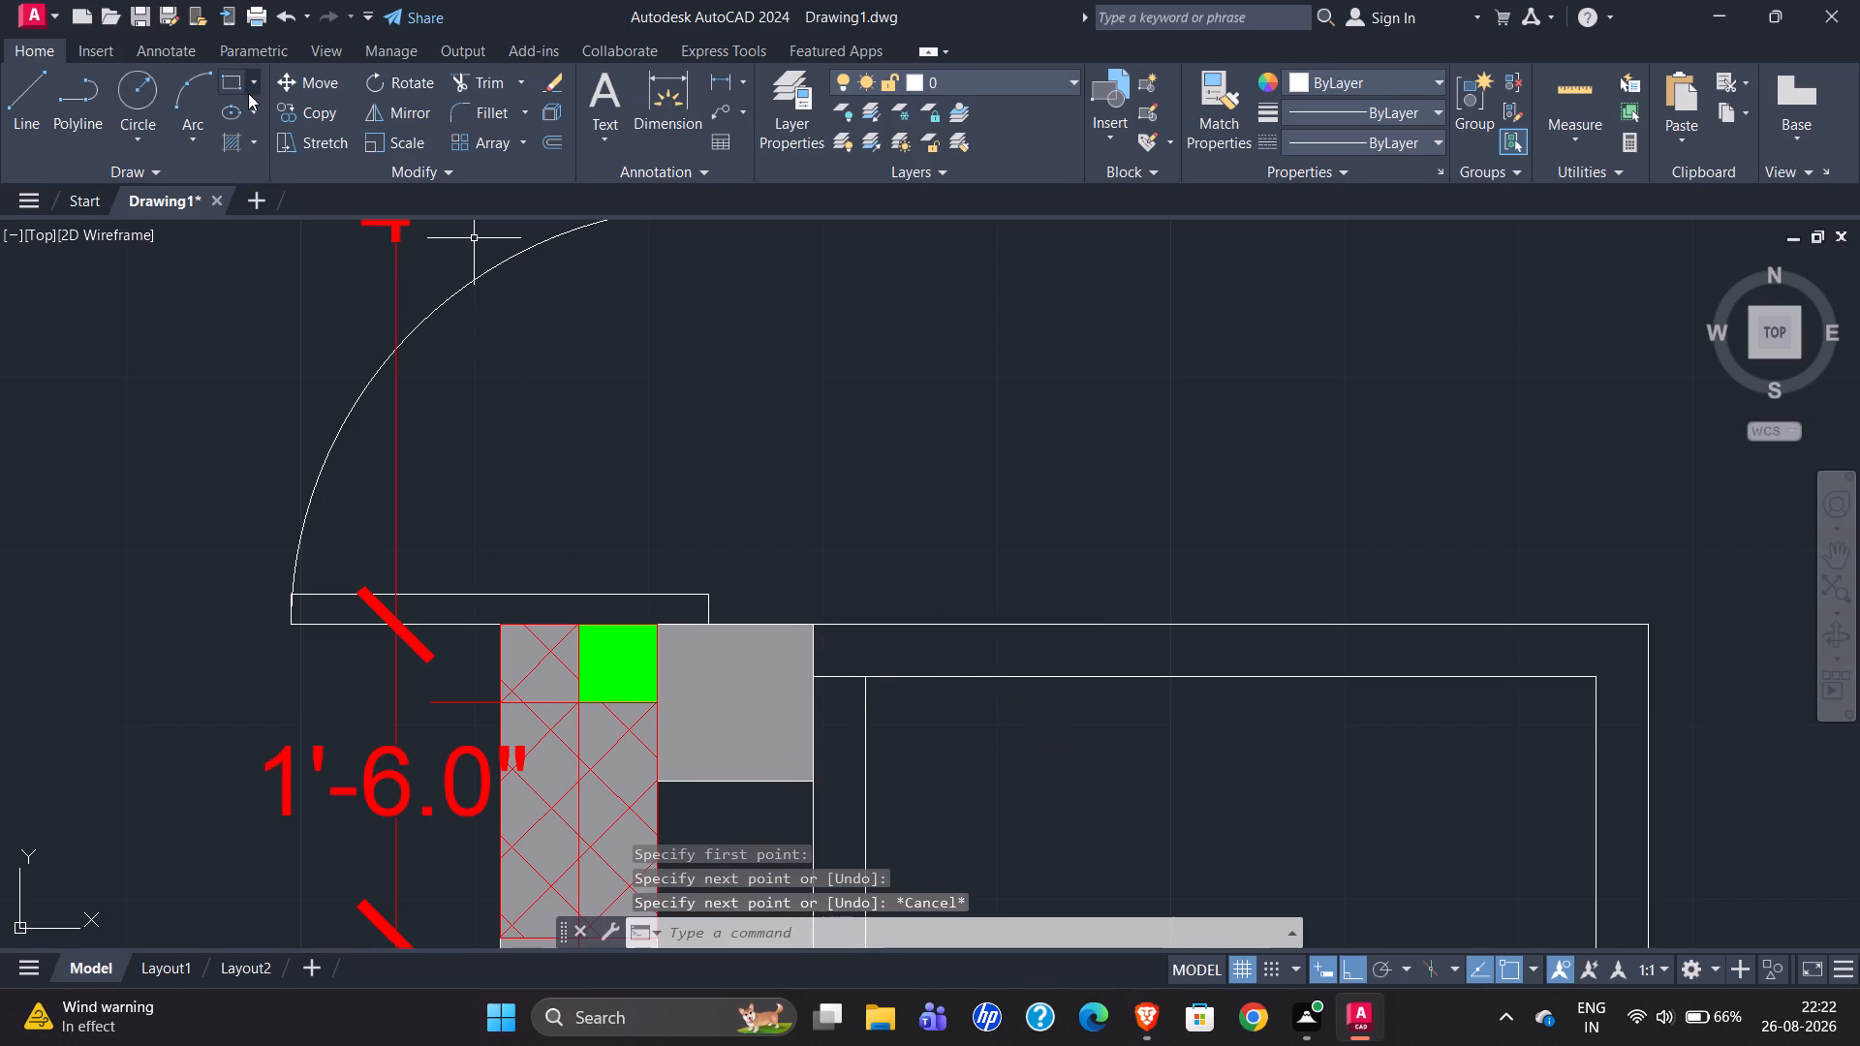
Draw a rectangle 4' wide and 12'3" high northeast from the short line's west end, outside the double-door entrance.
click(233, 85)
click(813, 680)
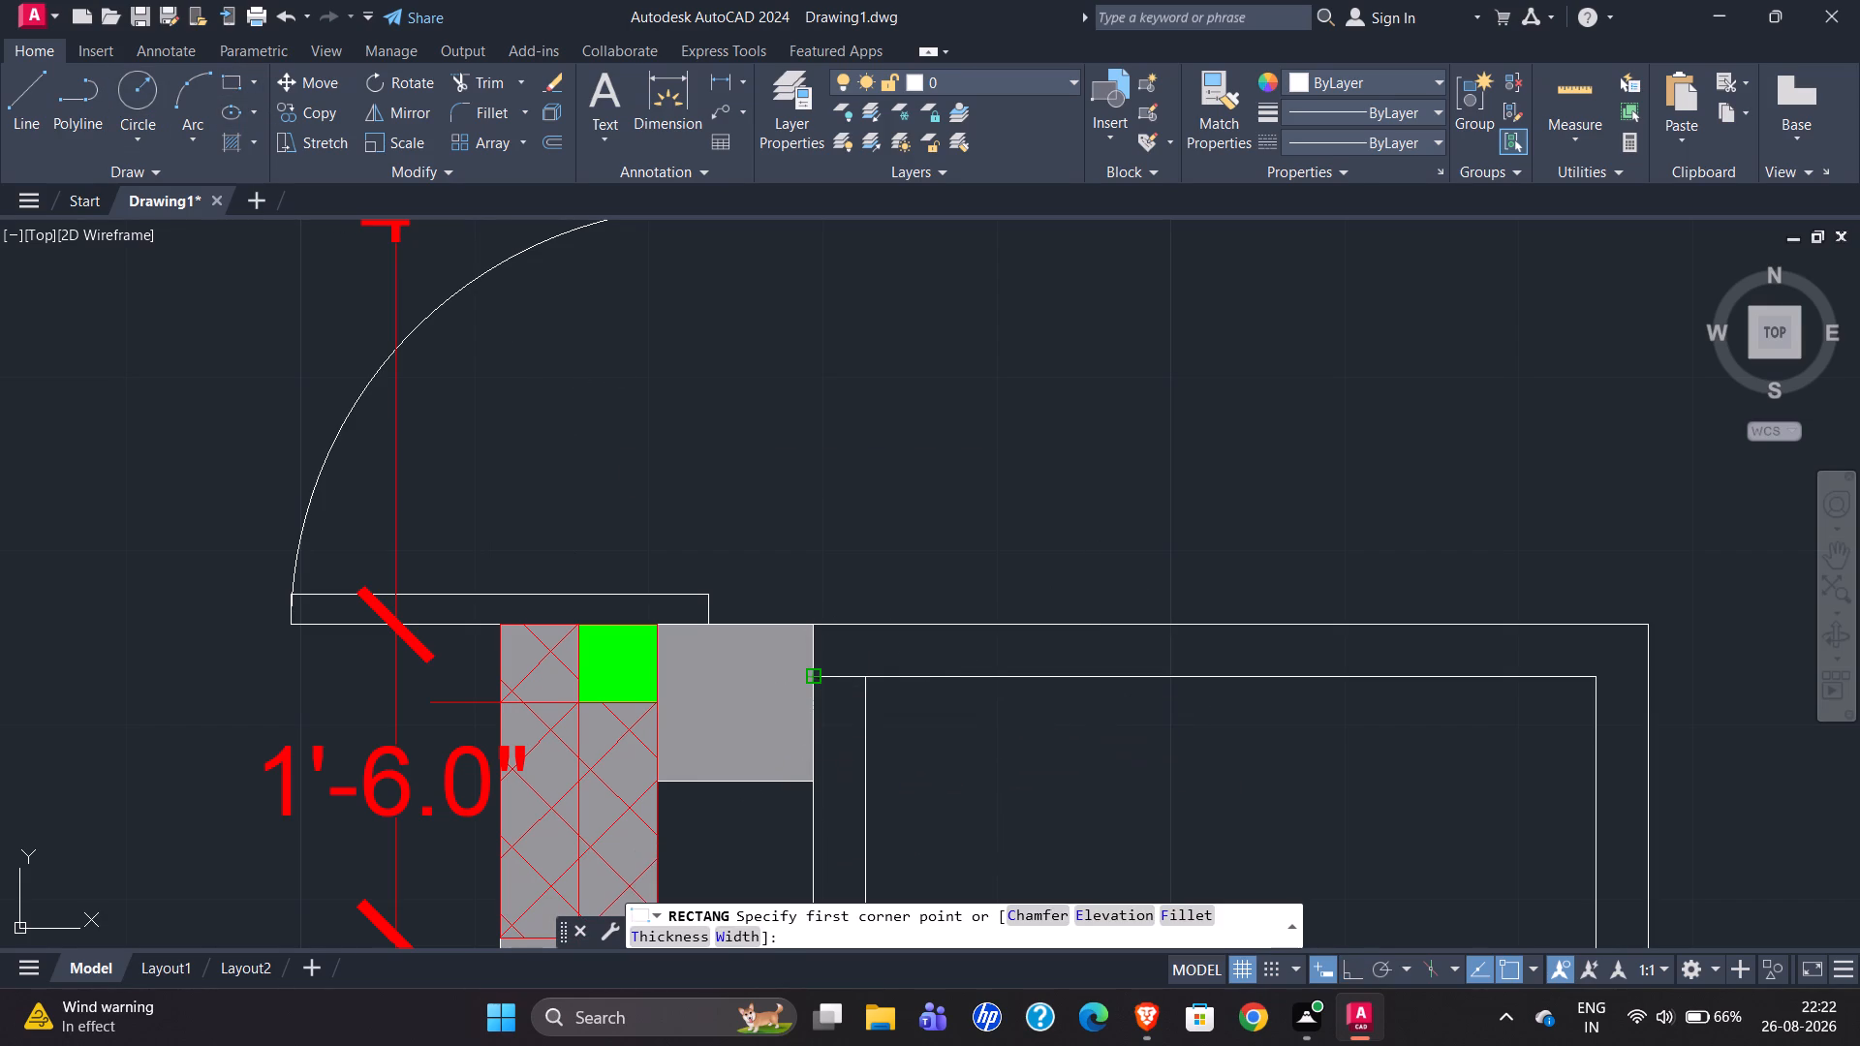
scroll(730, 785, down, 3)
scroll(901, 426, down, 1)
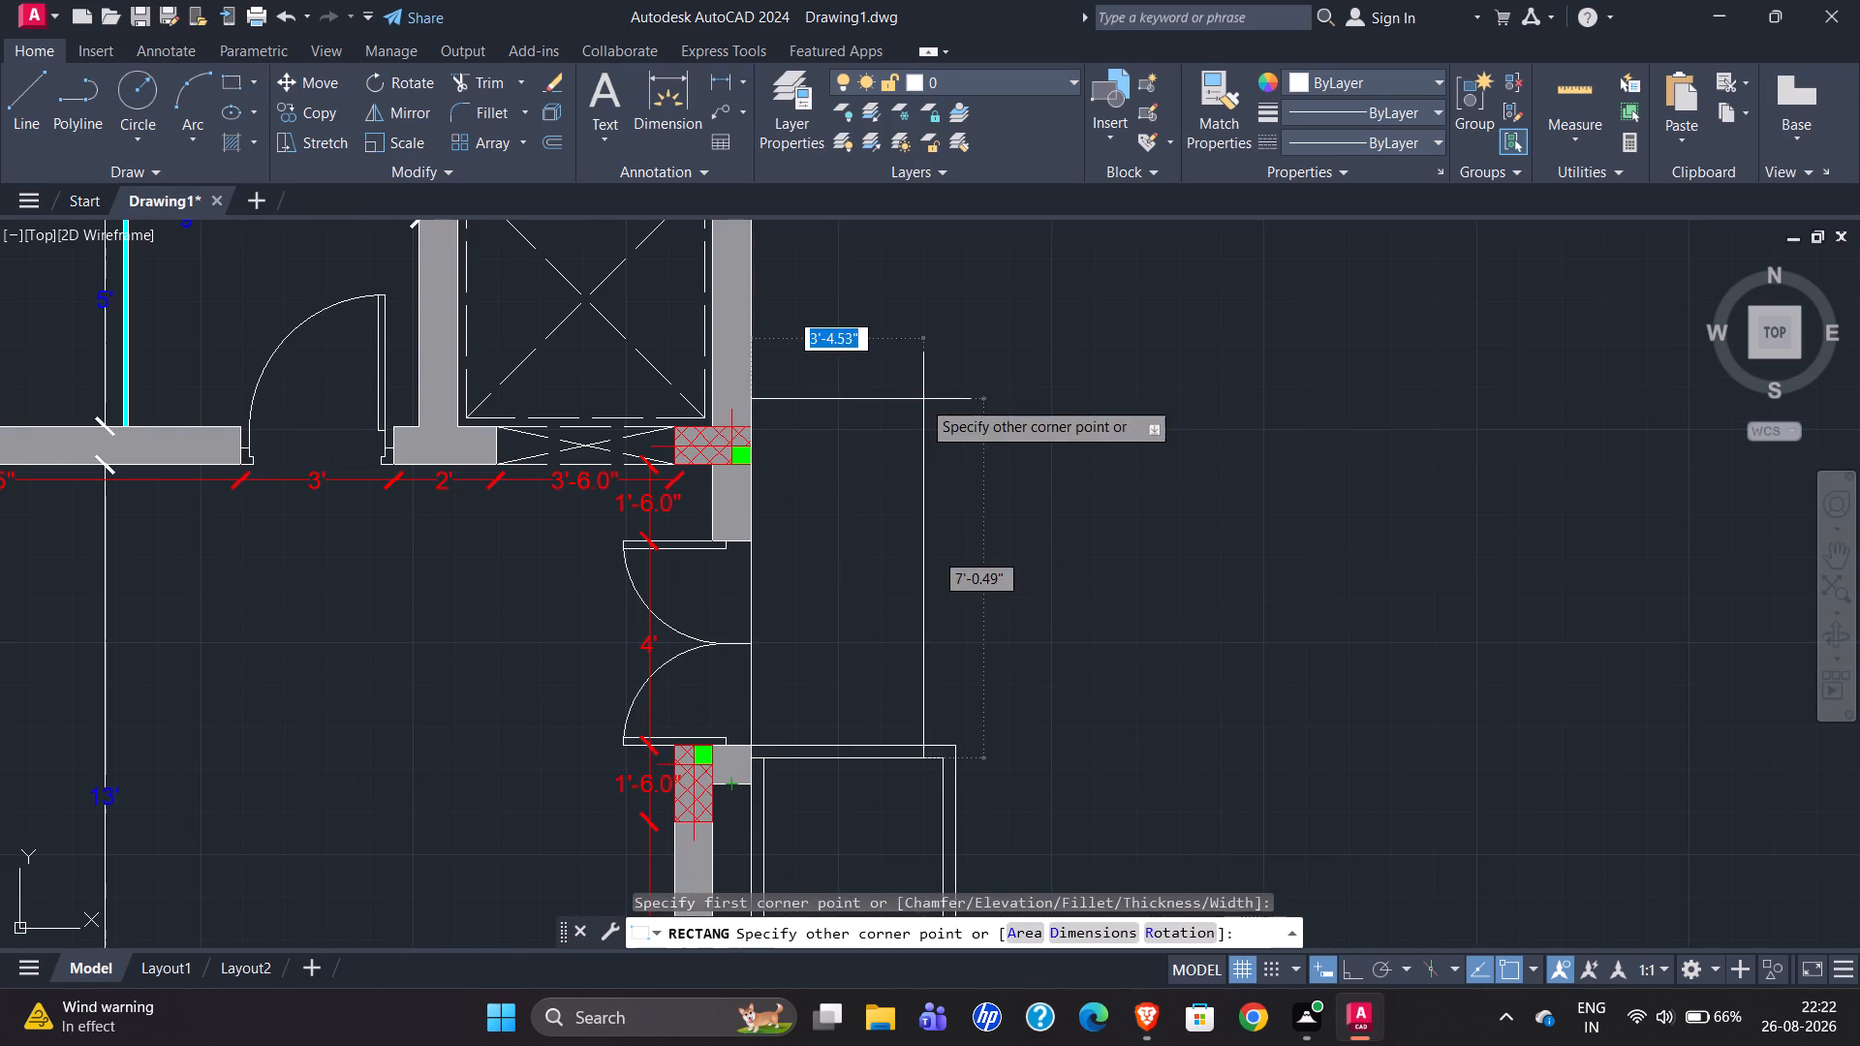
scroll(915, 404, down, 2)
scroll(914, 389, up, 2)
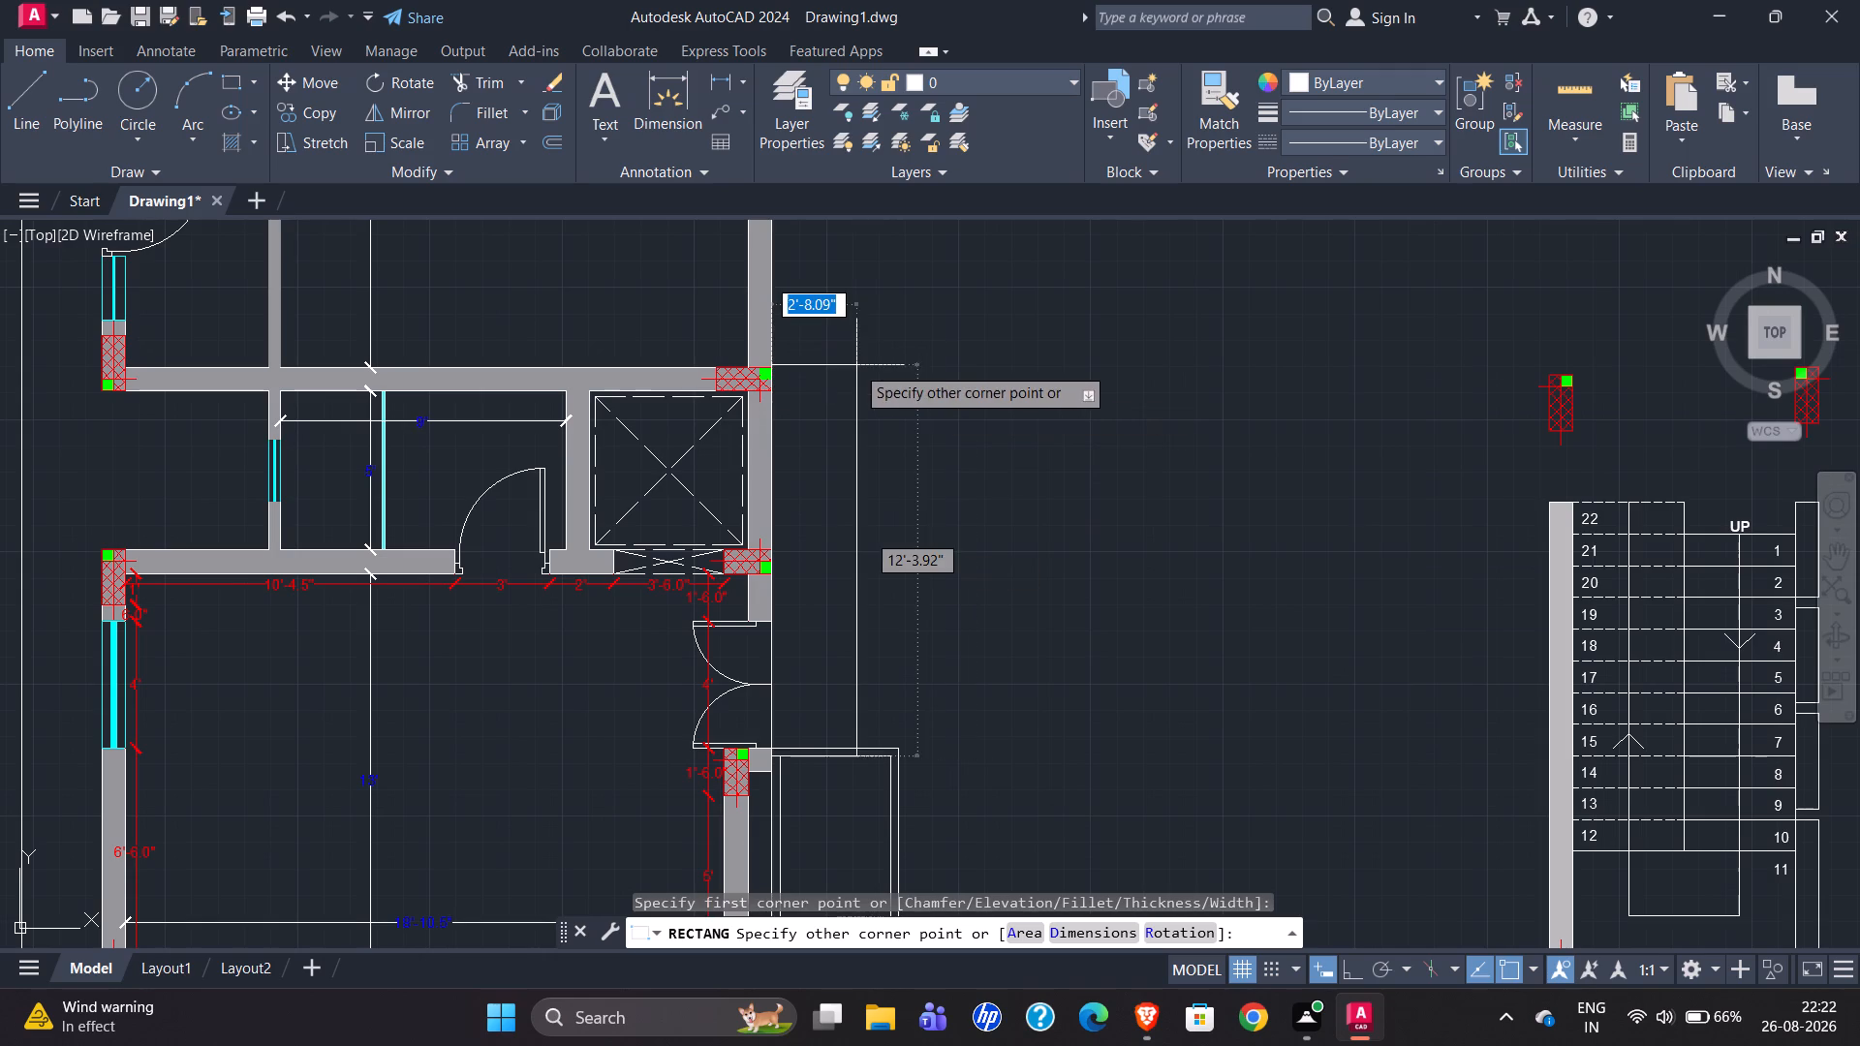
scroll(785, 373, up, 3)
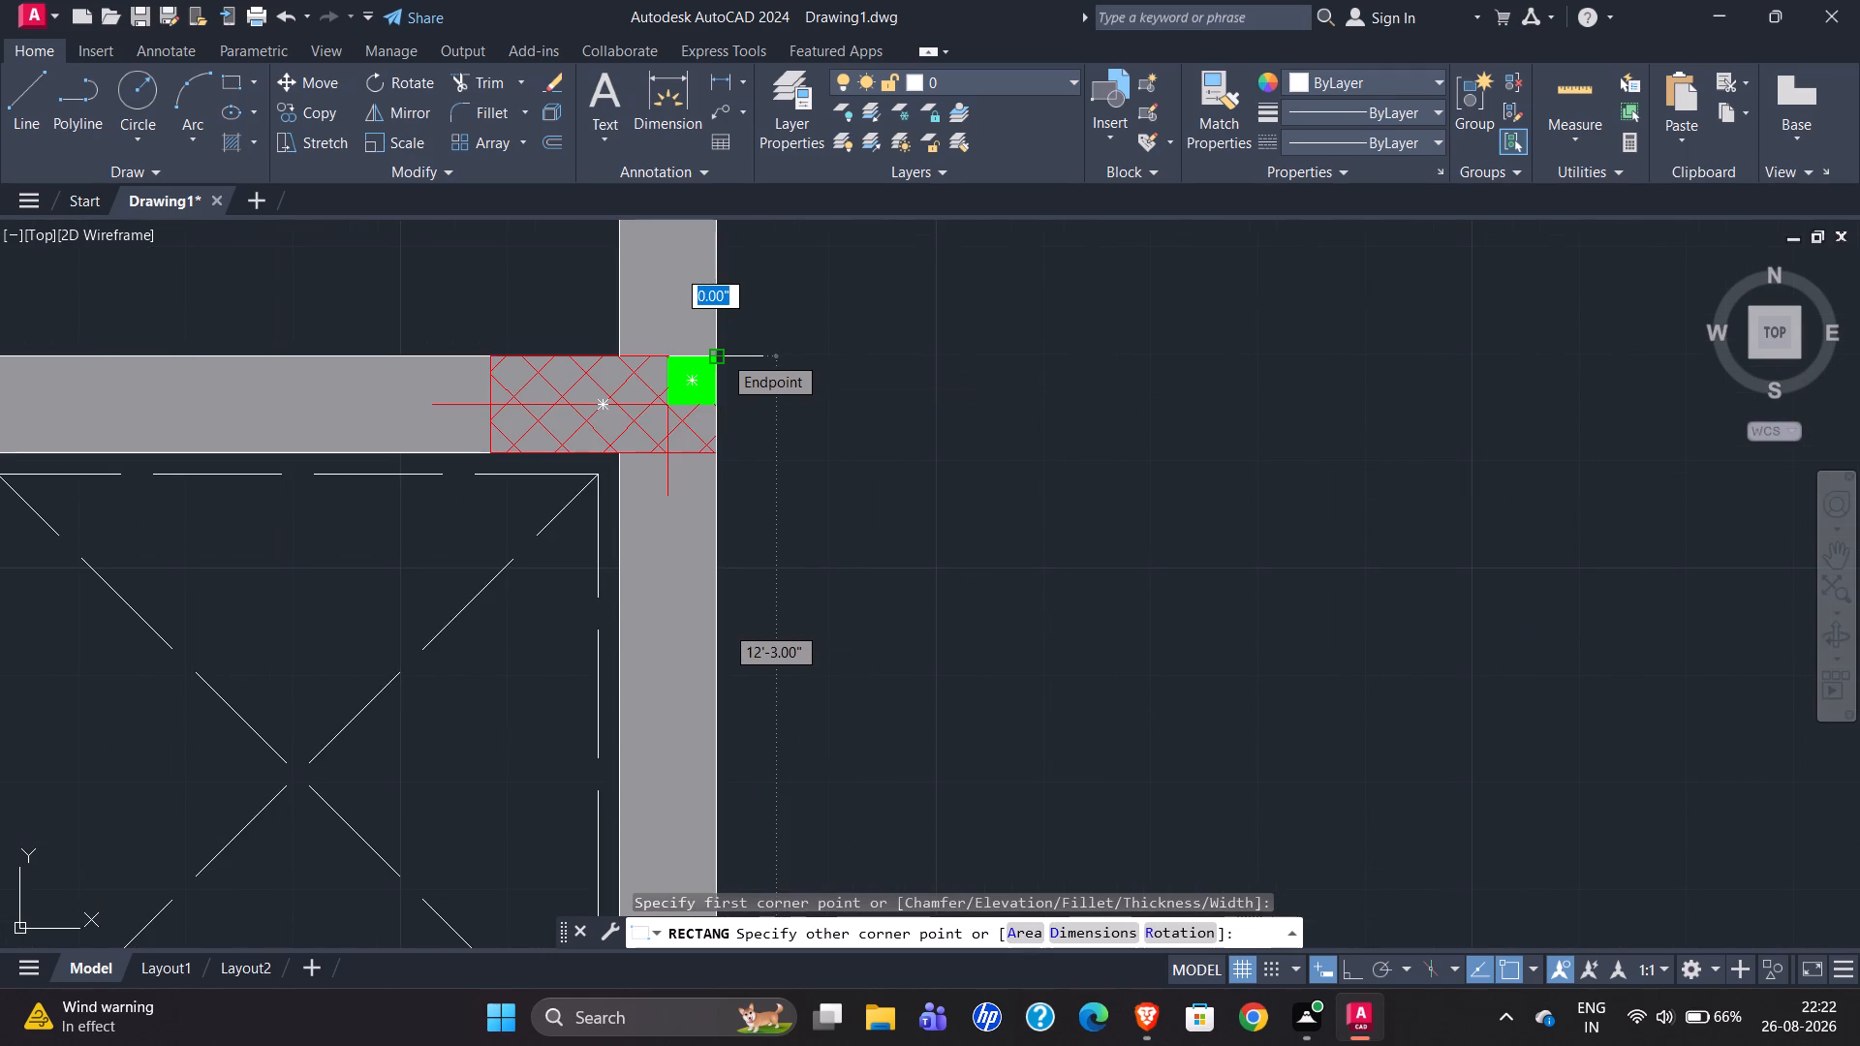
scroll(1157, 344, down, 1)
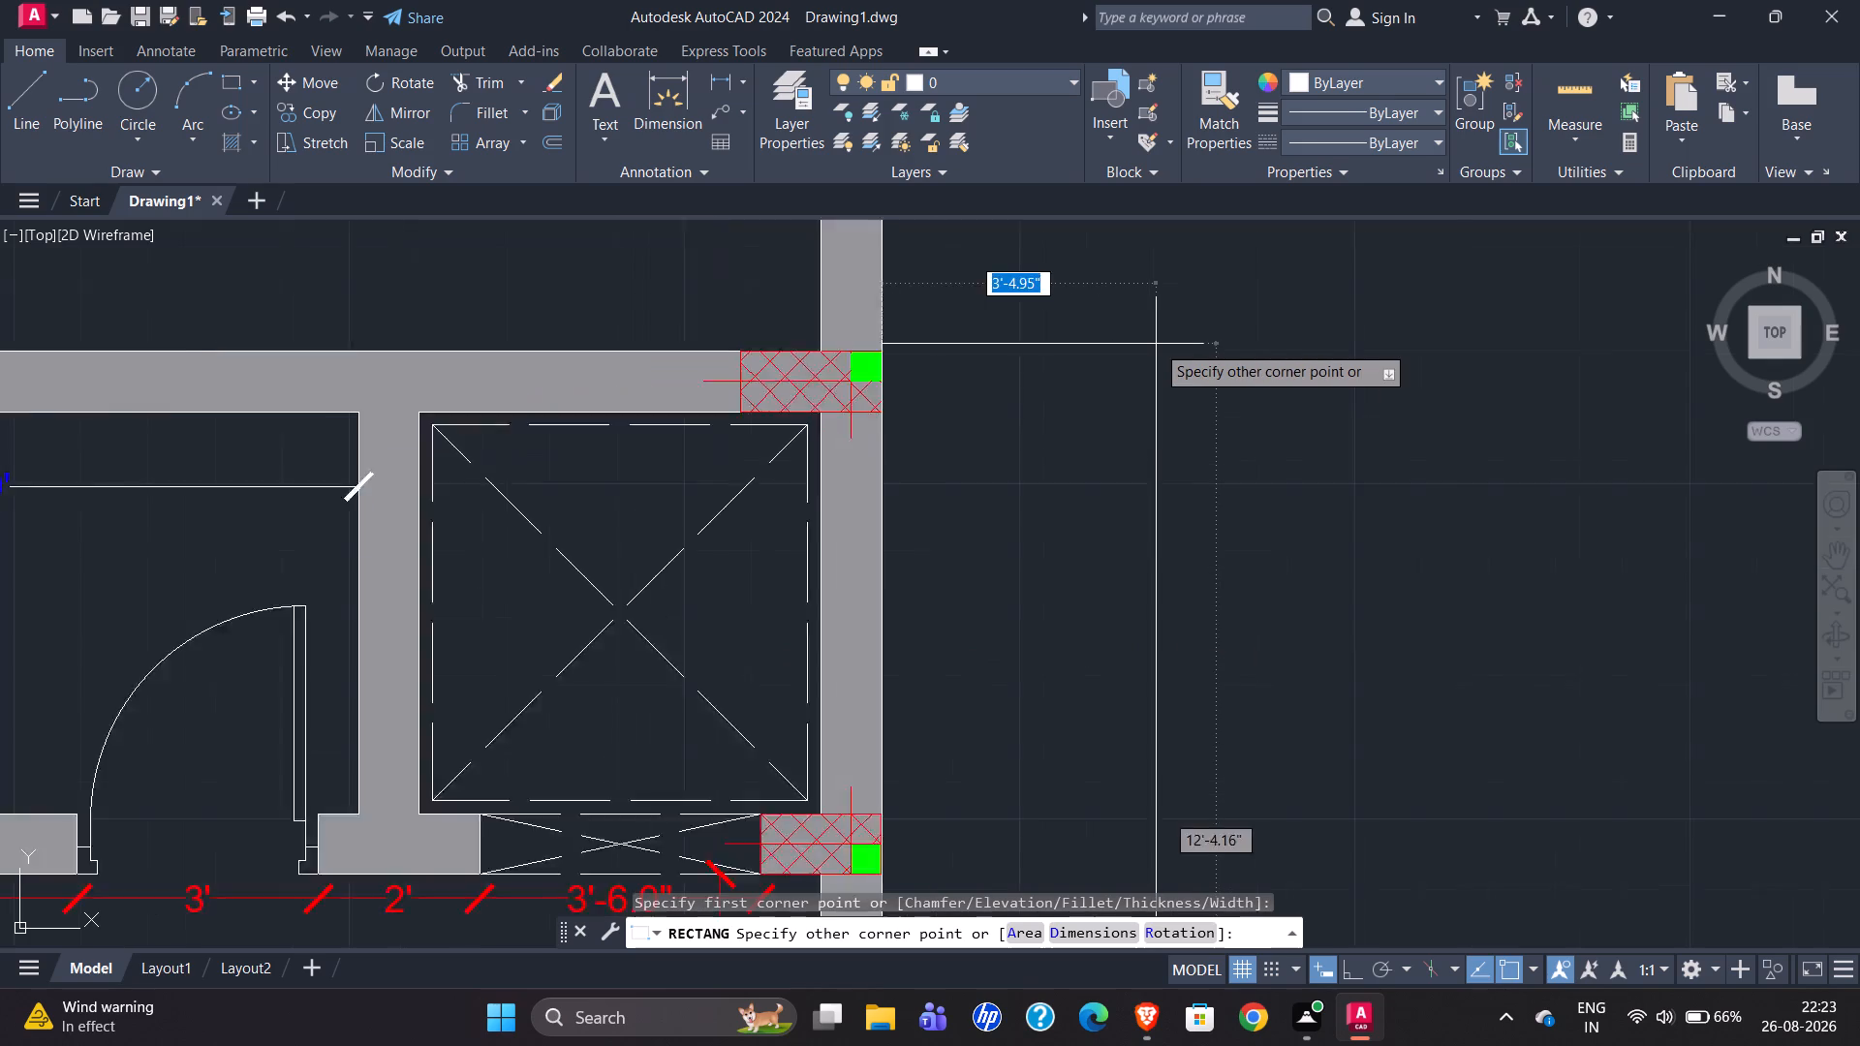
scroll(1156, 344, down, 1)
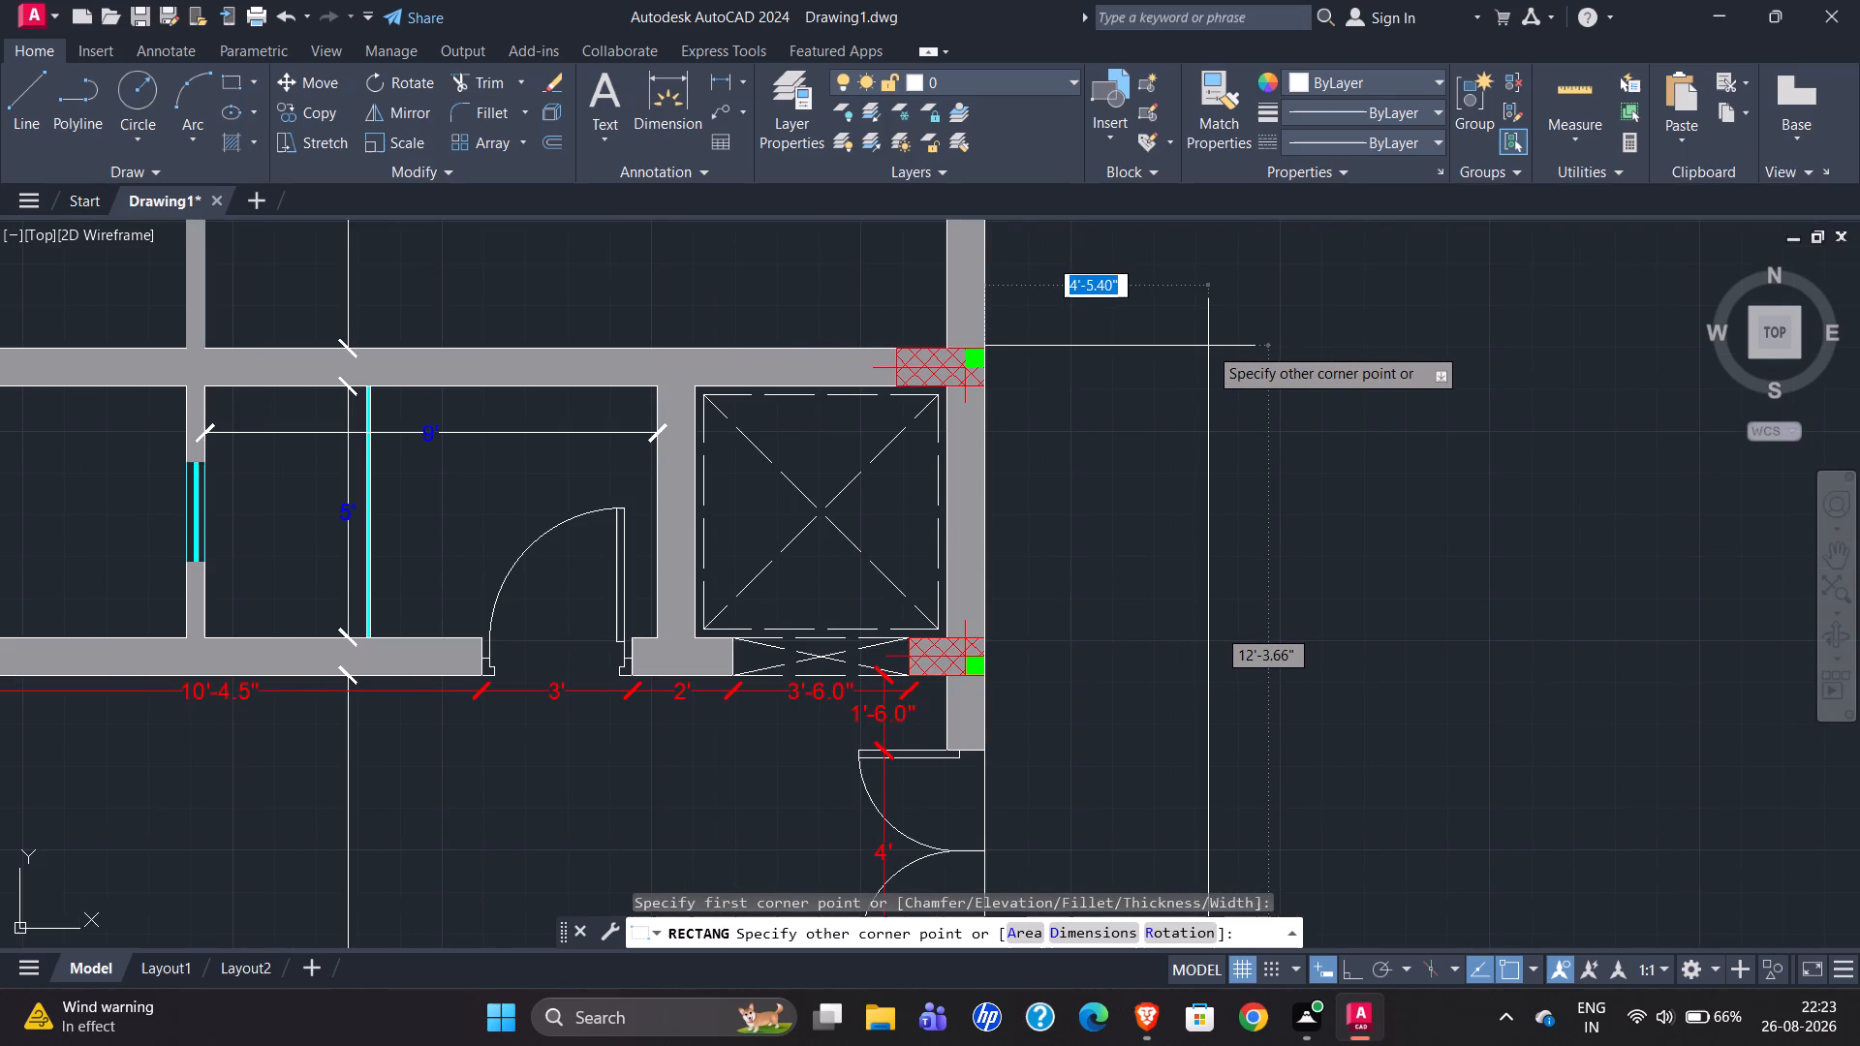
key(4)
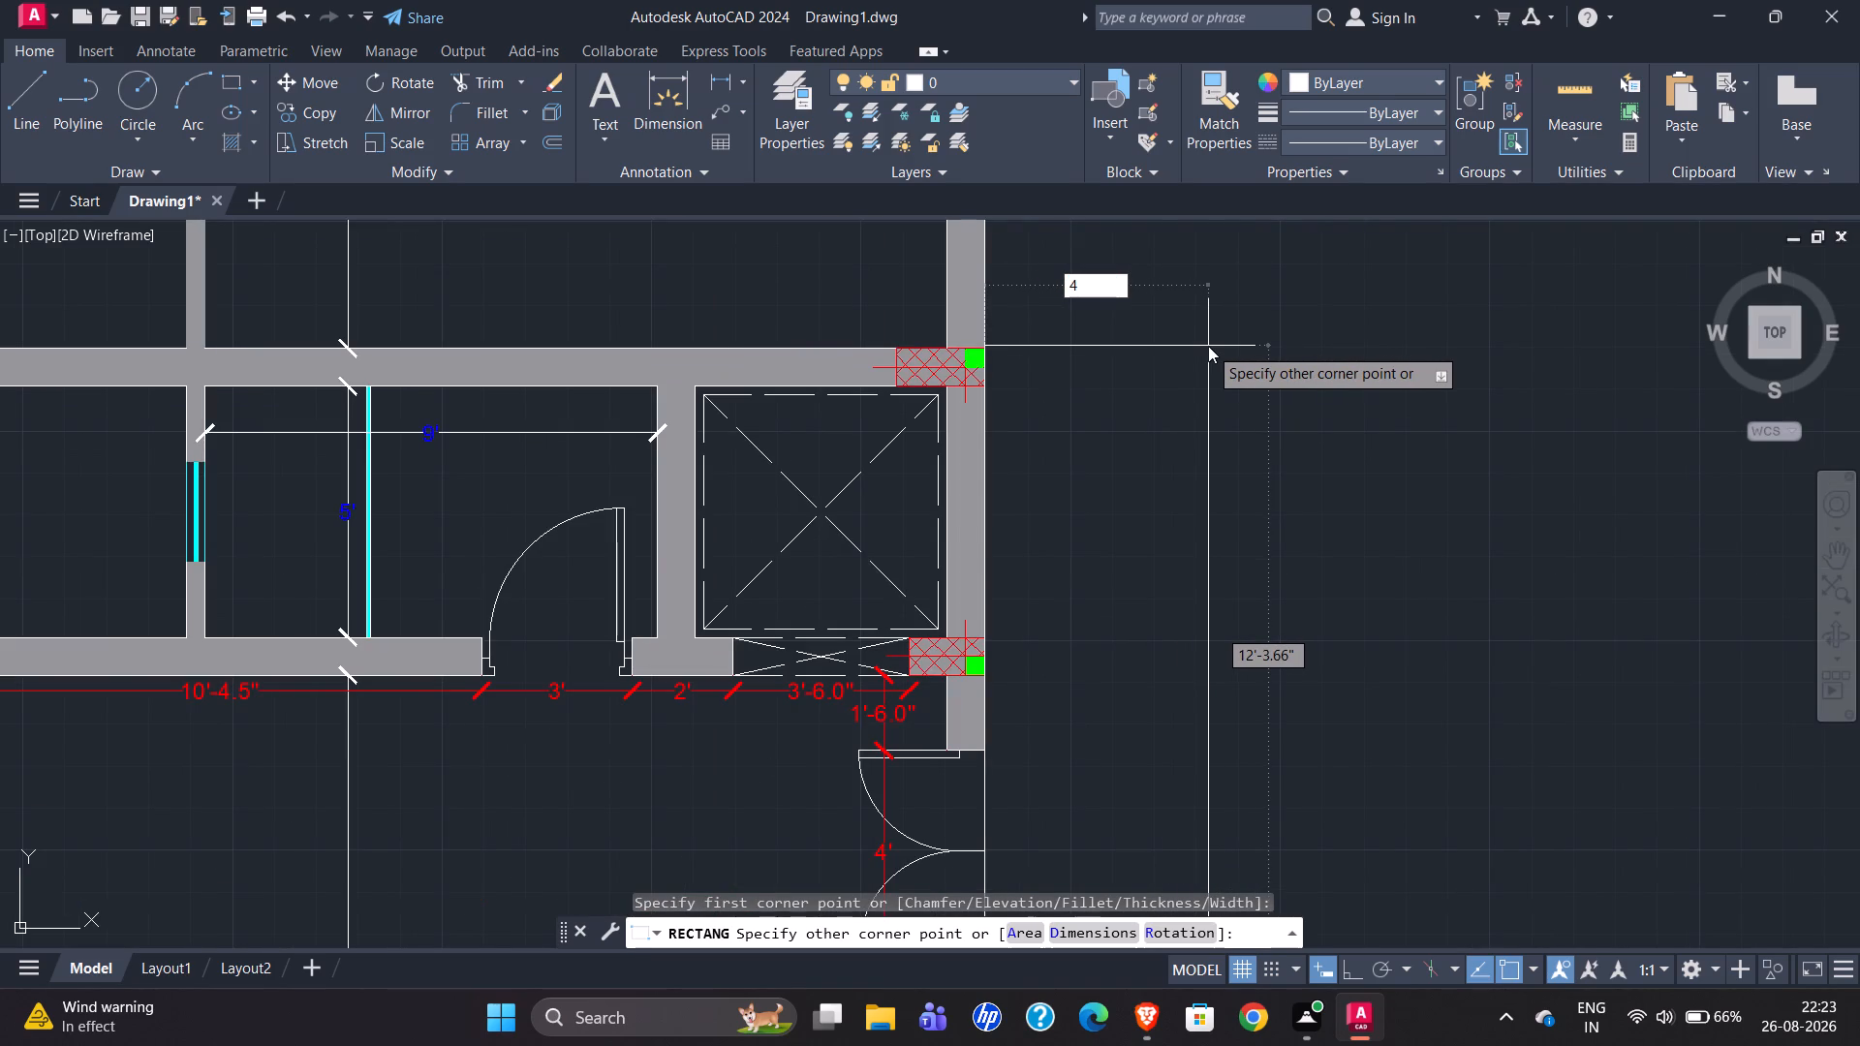
key(apostrophe)
key(Tab)
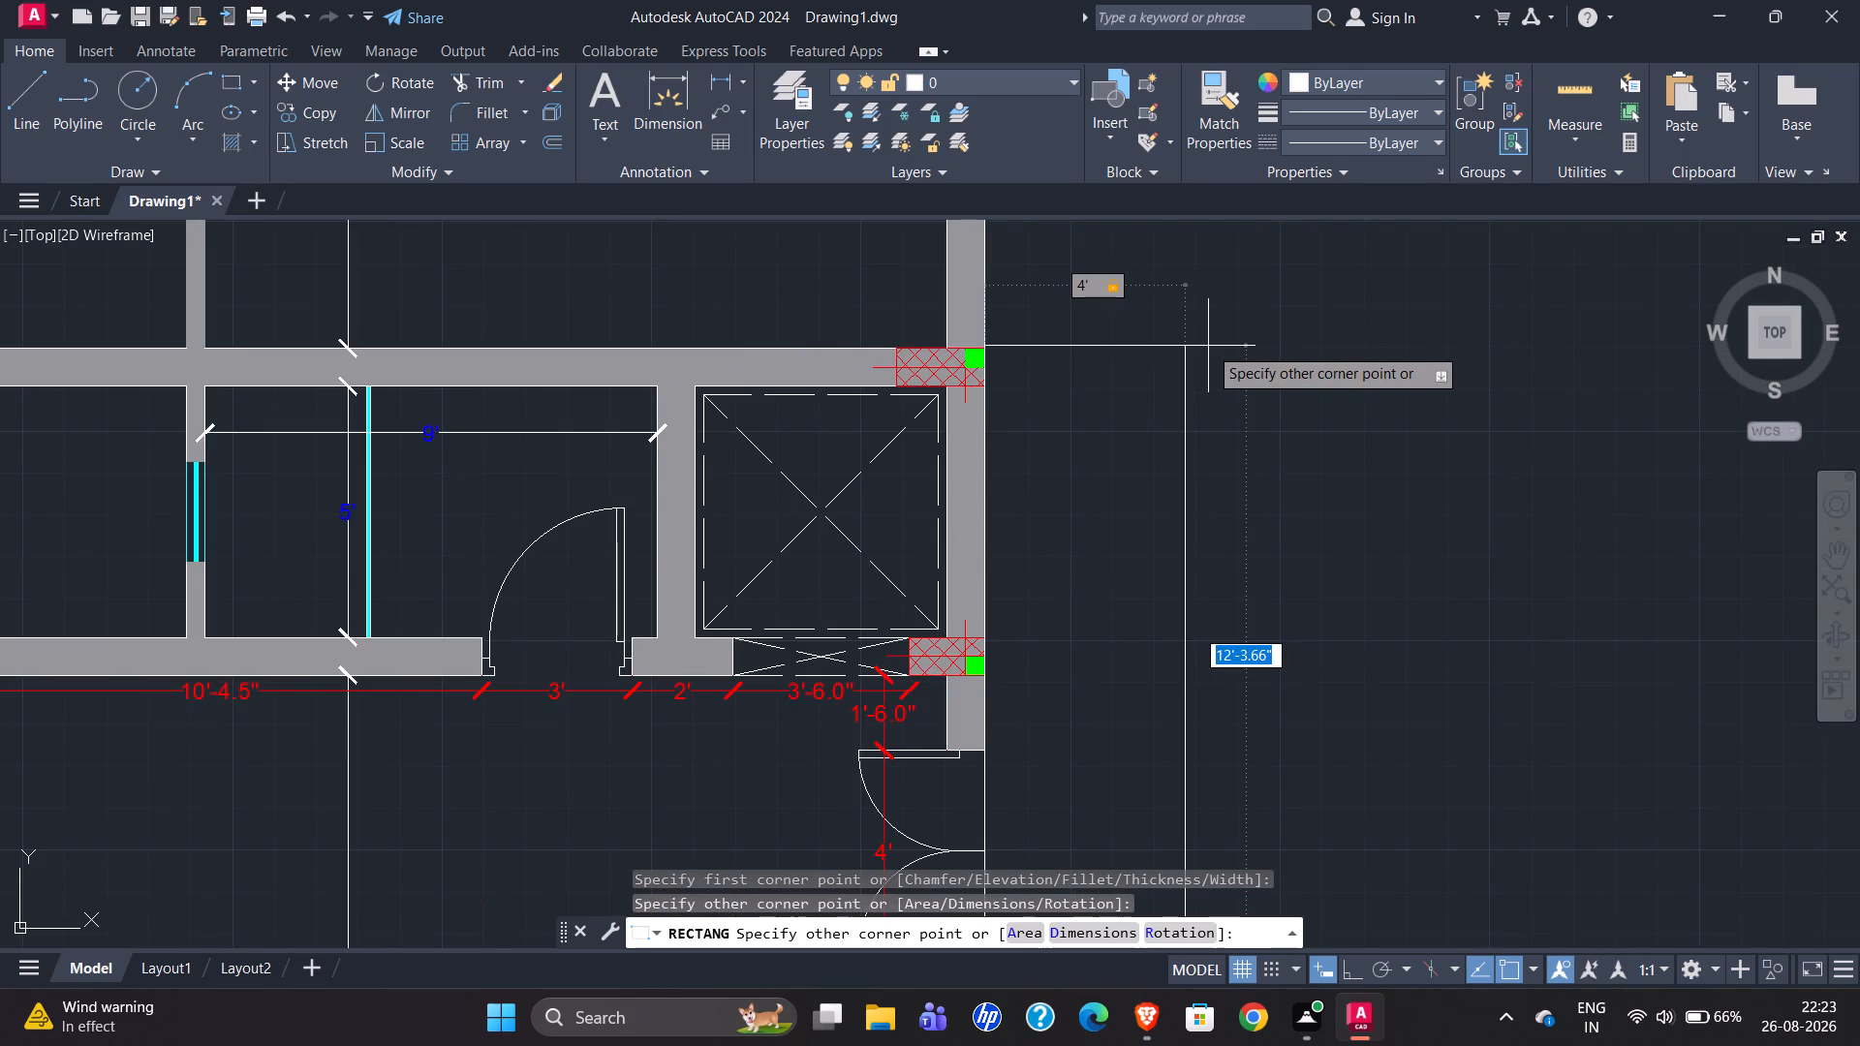
text(12')
key(3)
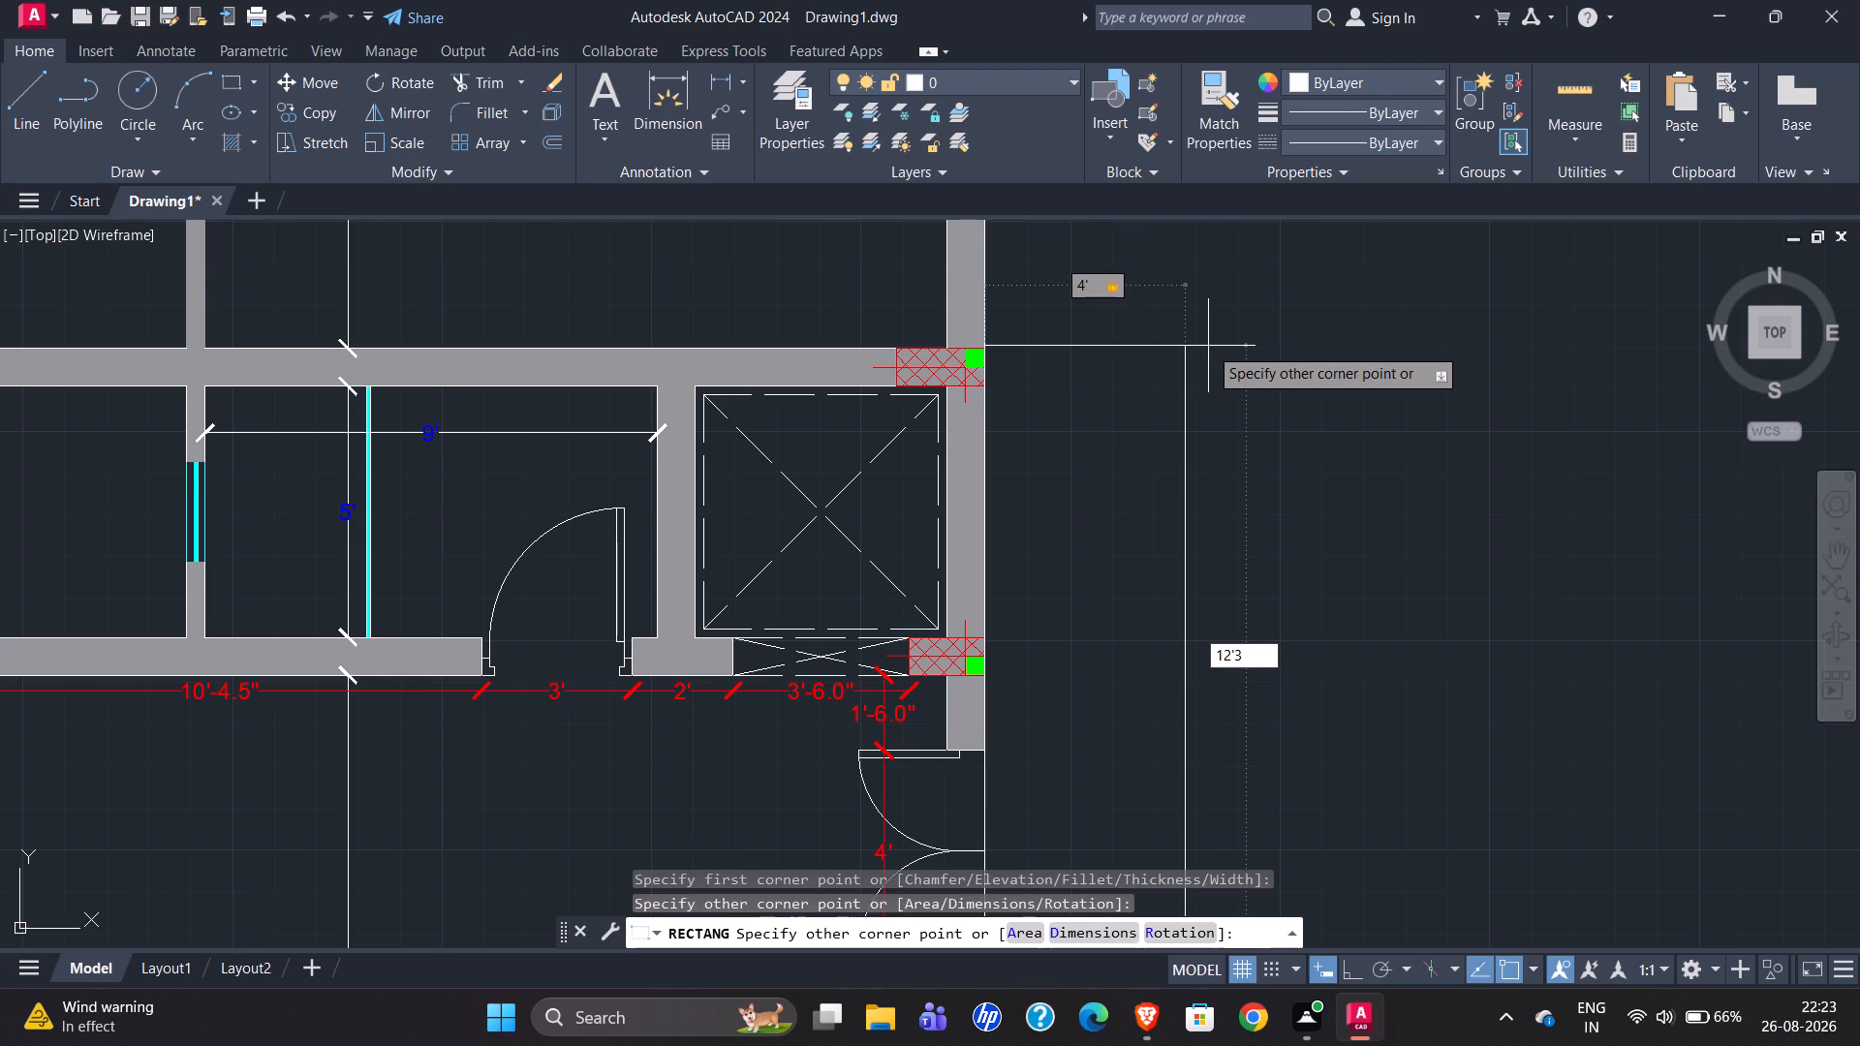
key(shift+quotedbl)
key(Return)
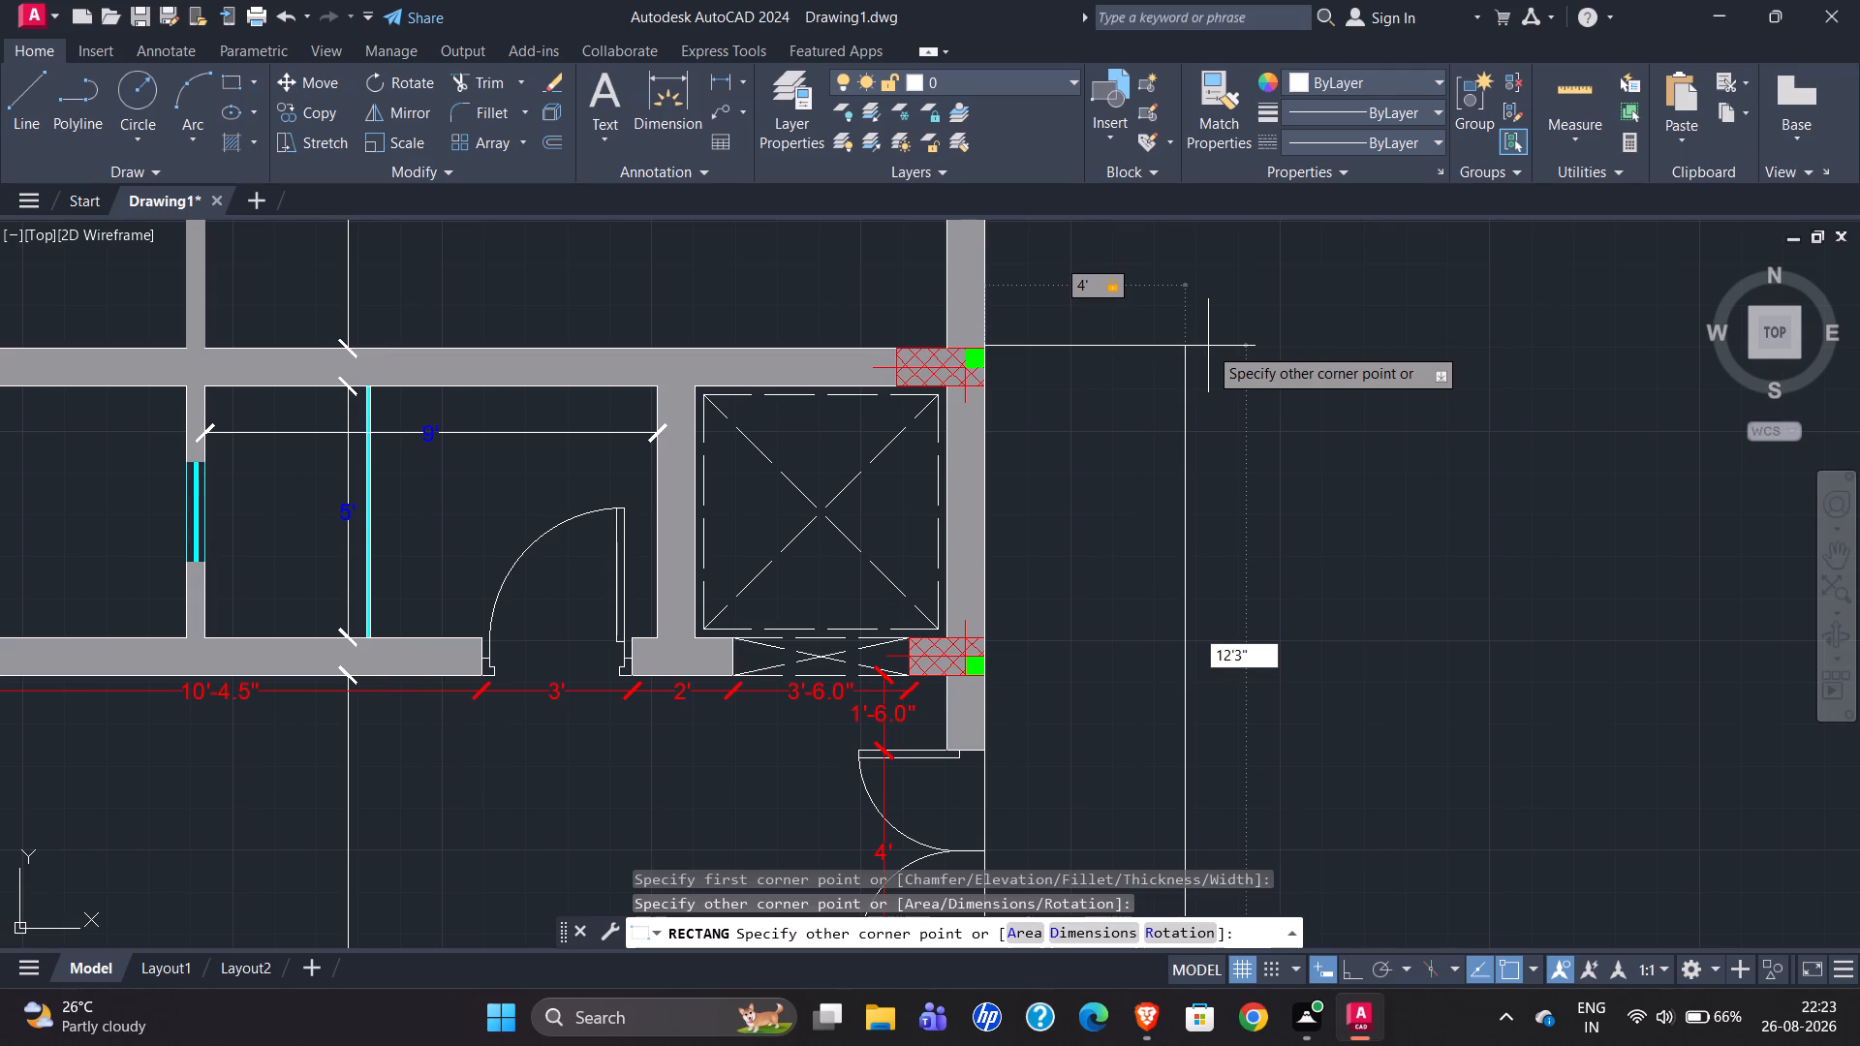
Examine how the new entrance rectangle's northwest corner meets the lift-side column and its southwest corner meets the double-outlined rectangle.
scroll(1104, 291, down, 1)
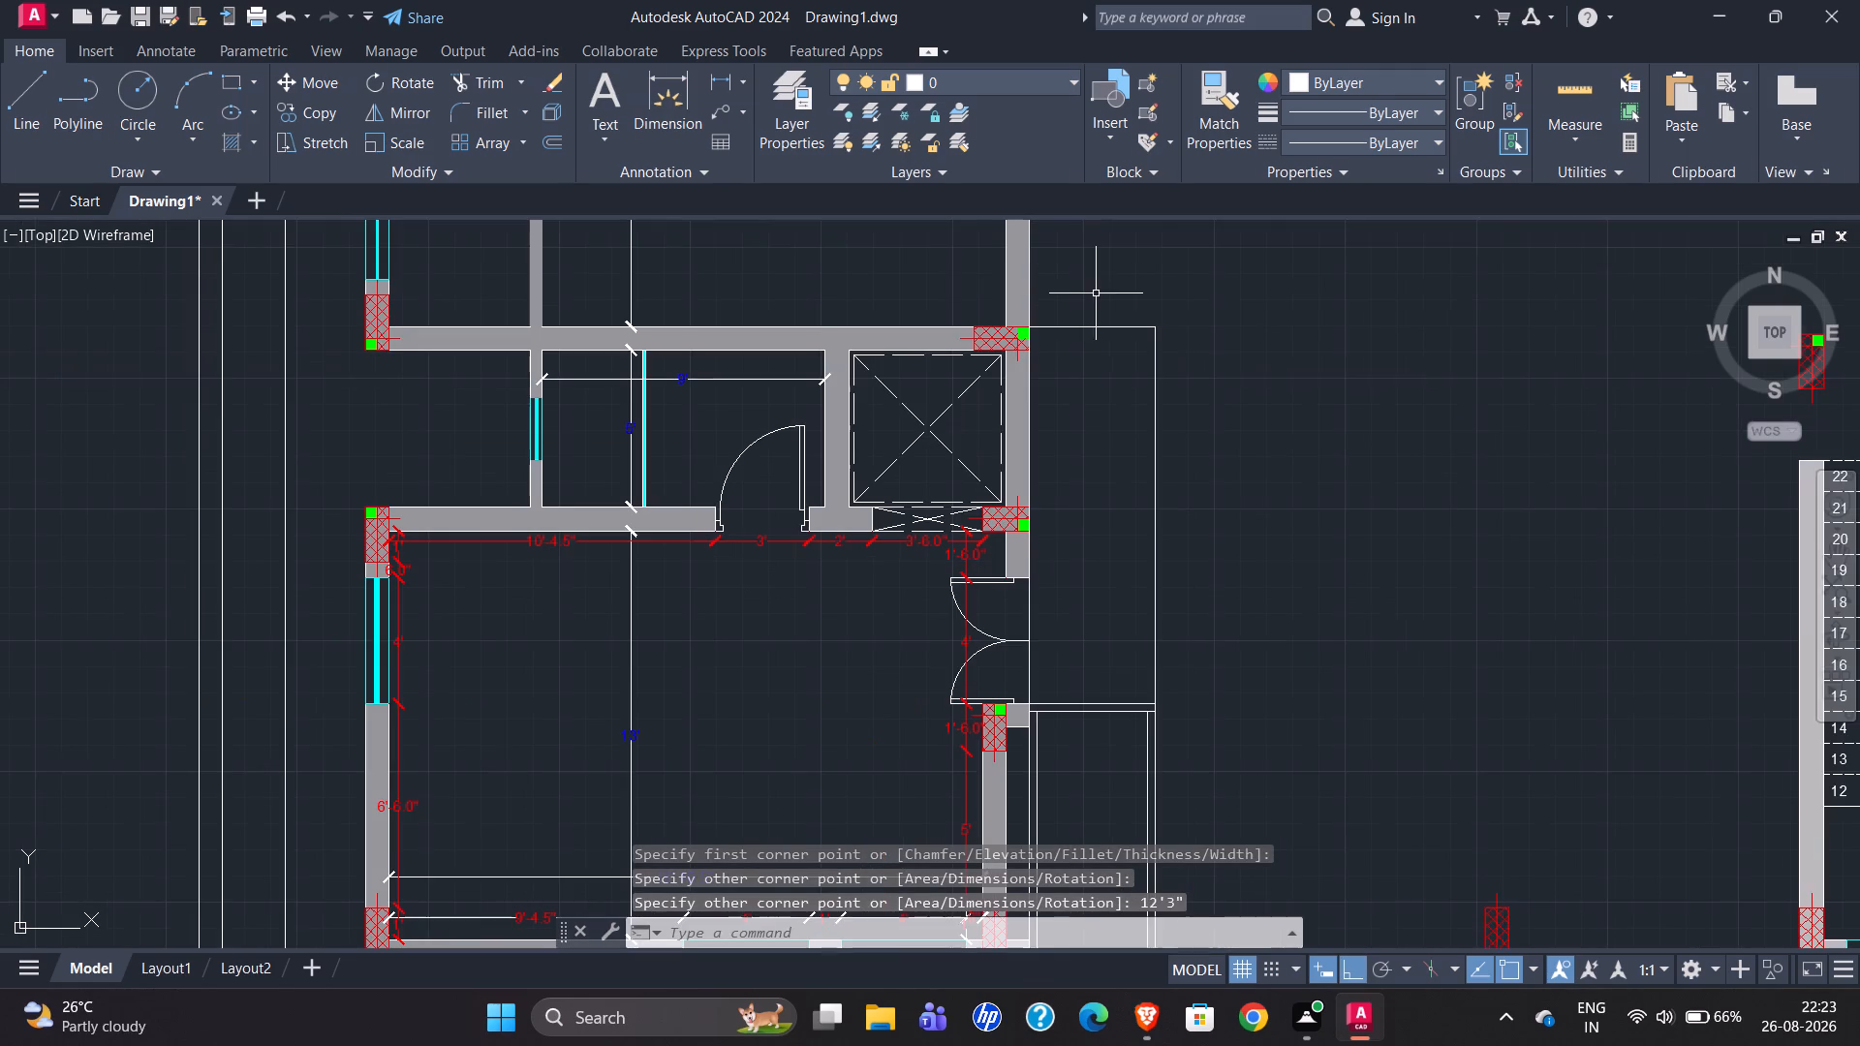
scroll(1042, 347, up, 5)
scroll(881, 388, down, 2)
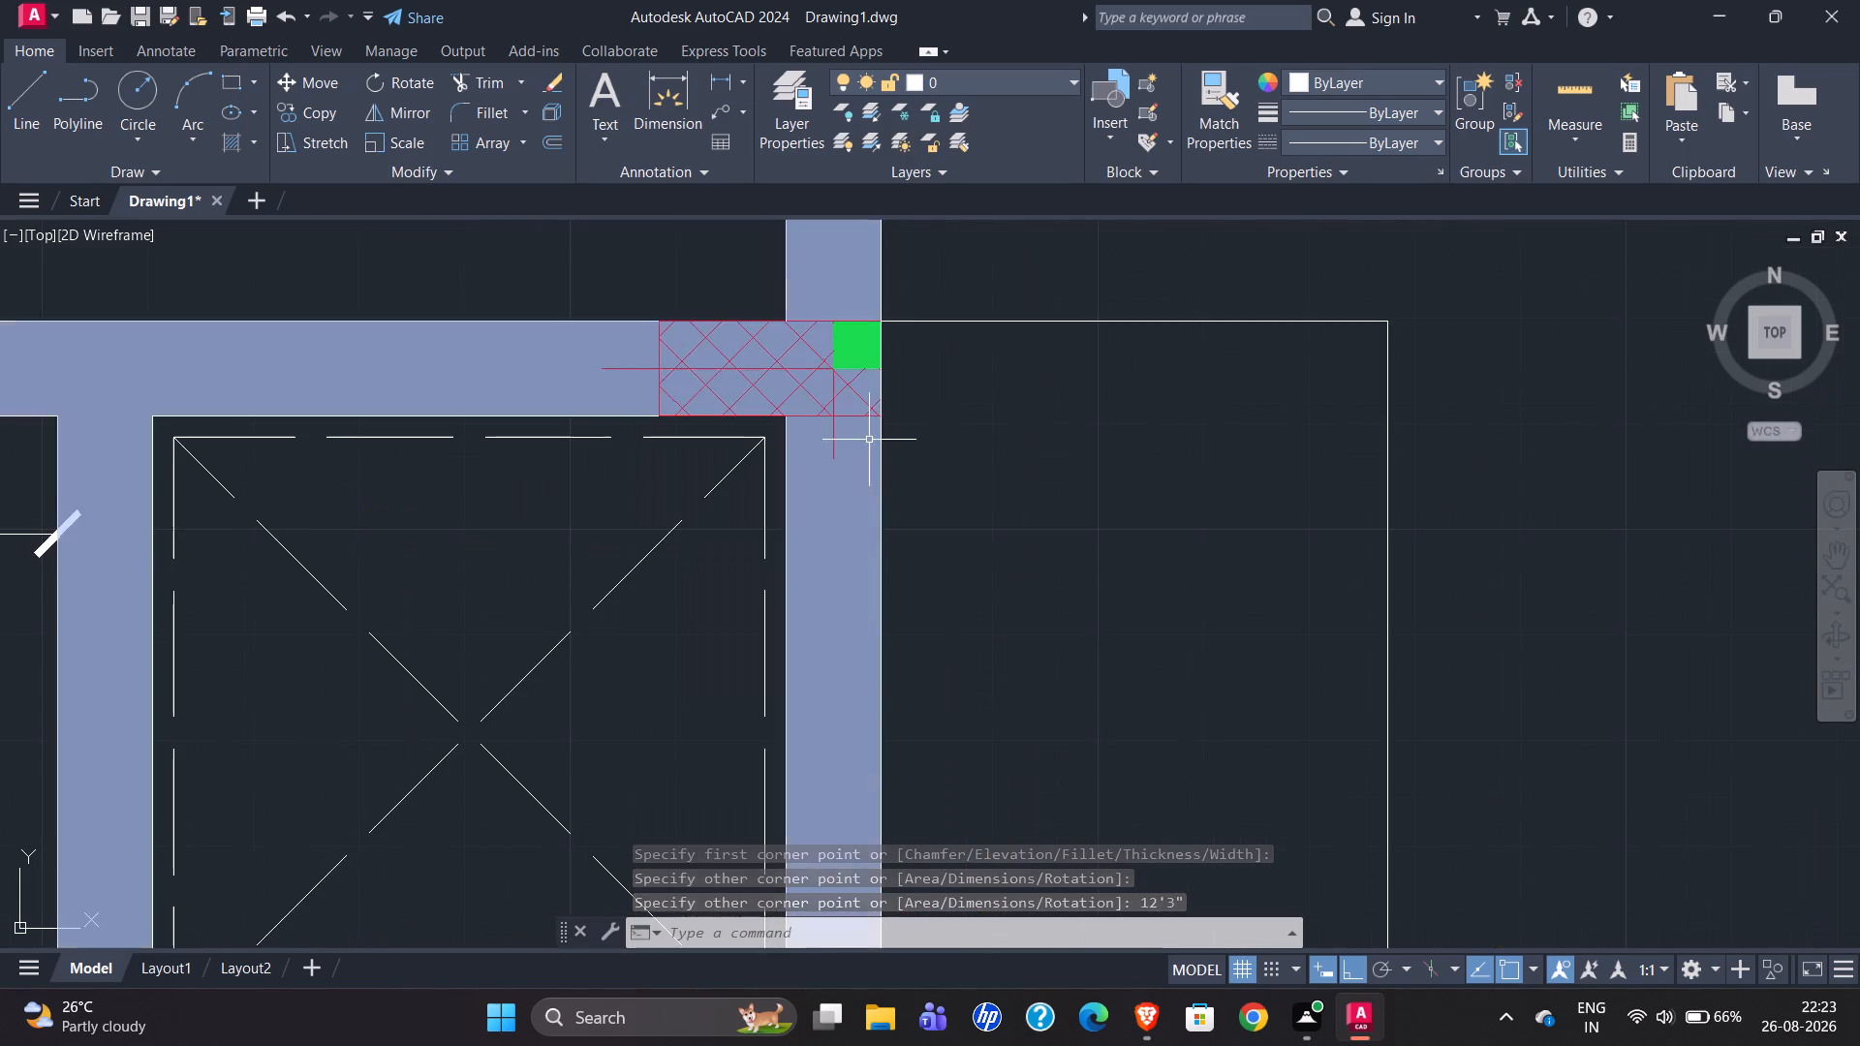
scroll(878, 308, up, 5)
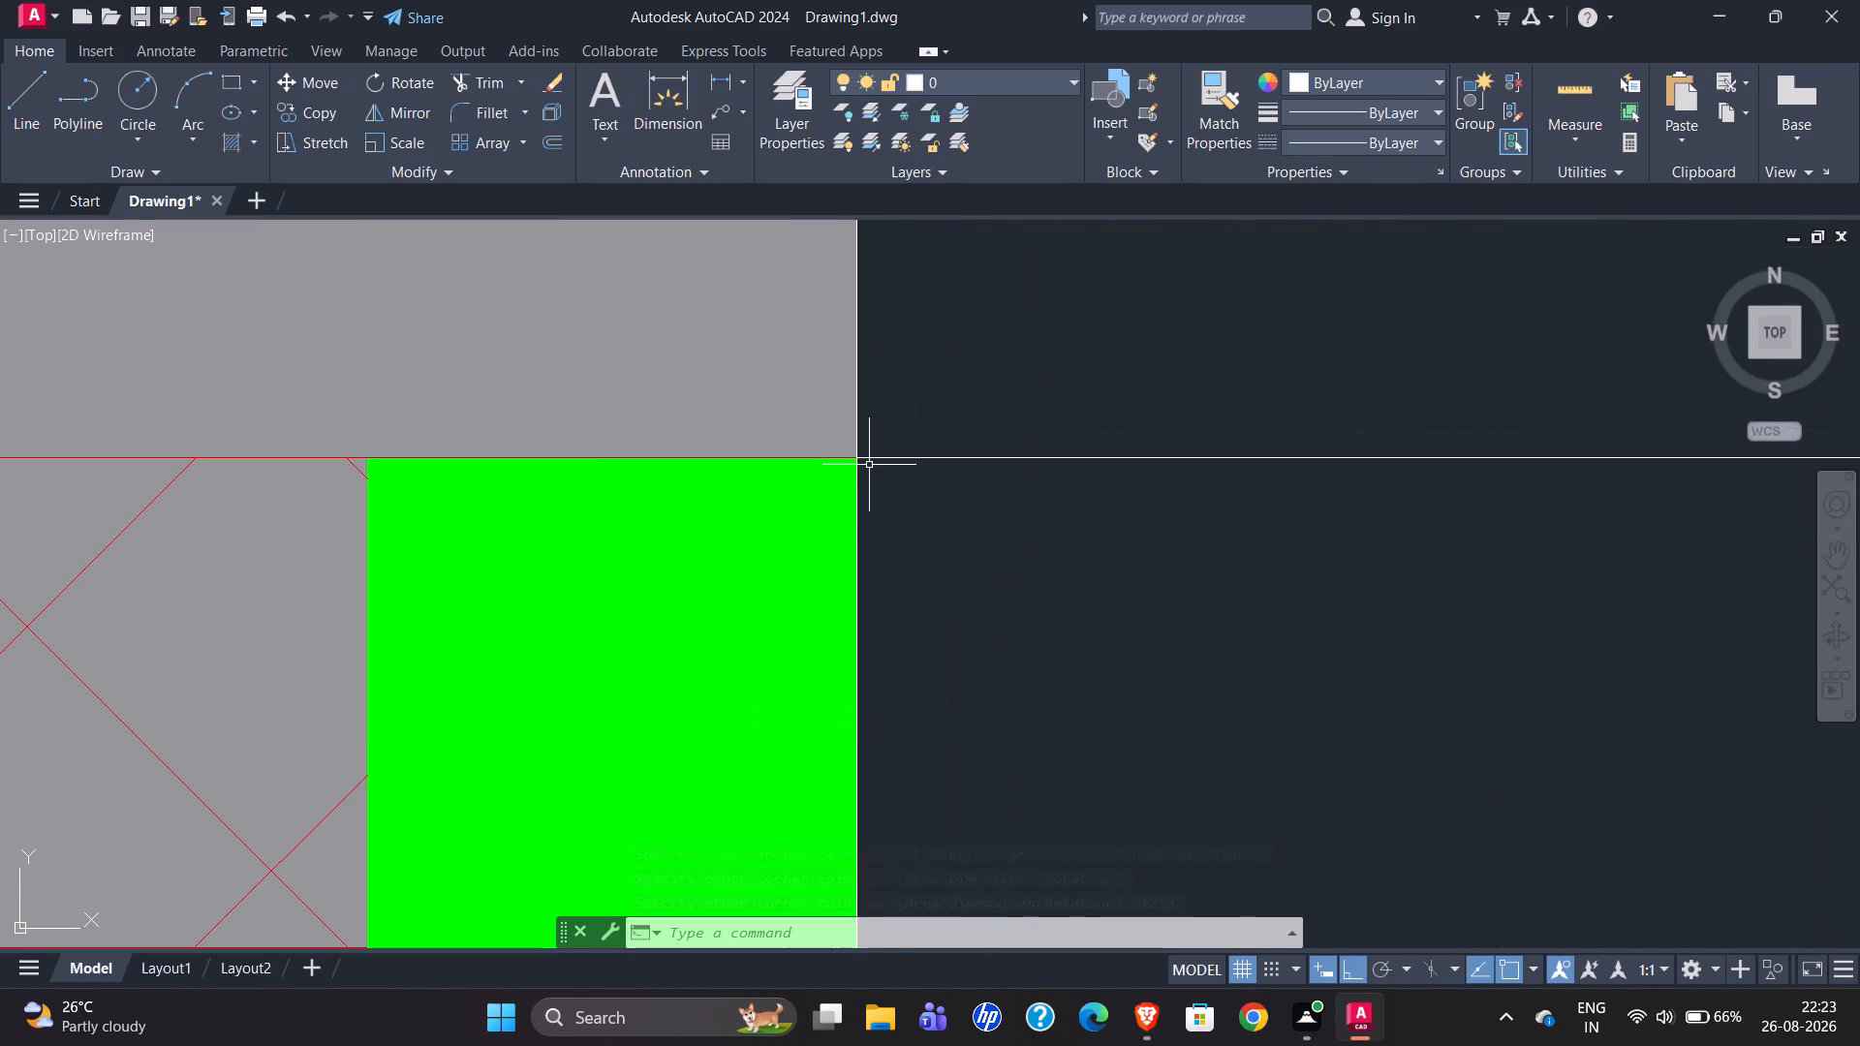
click(871, 459)
click(820, 456)
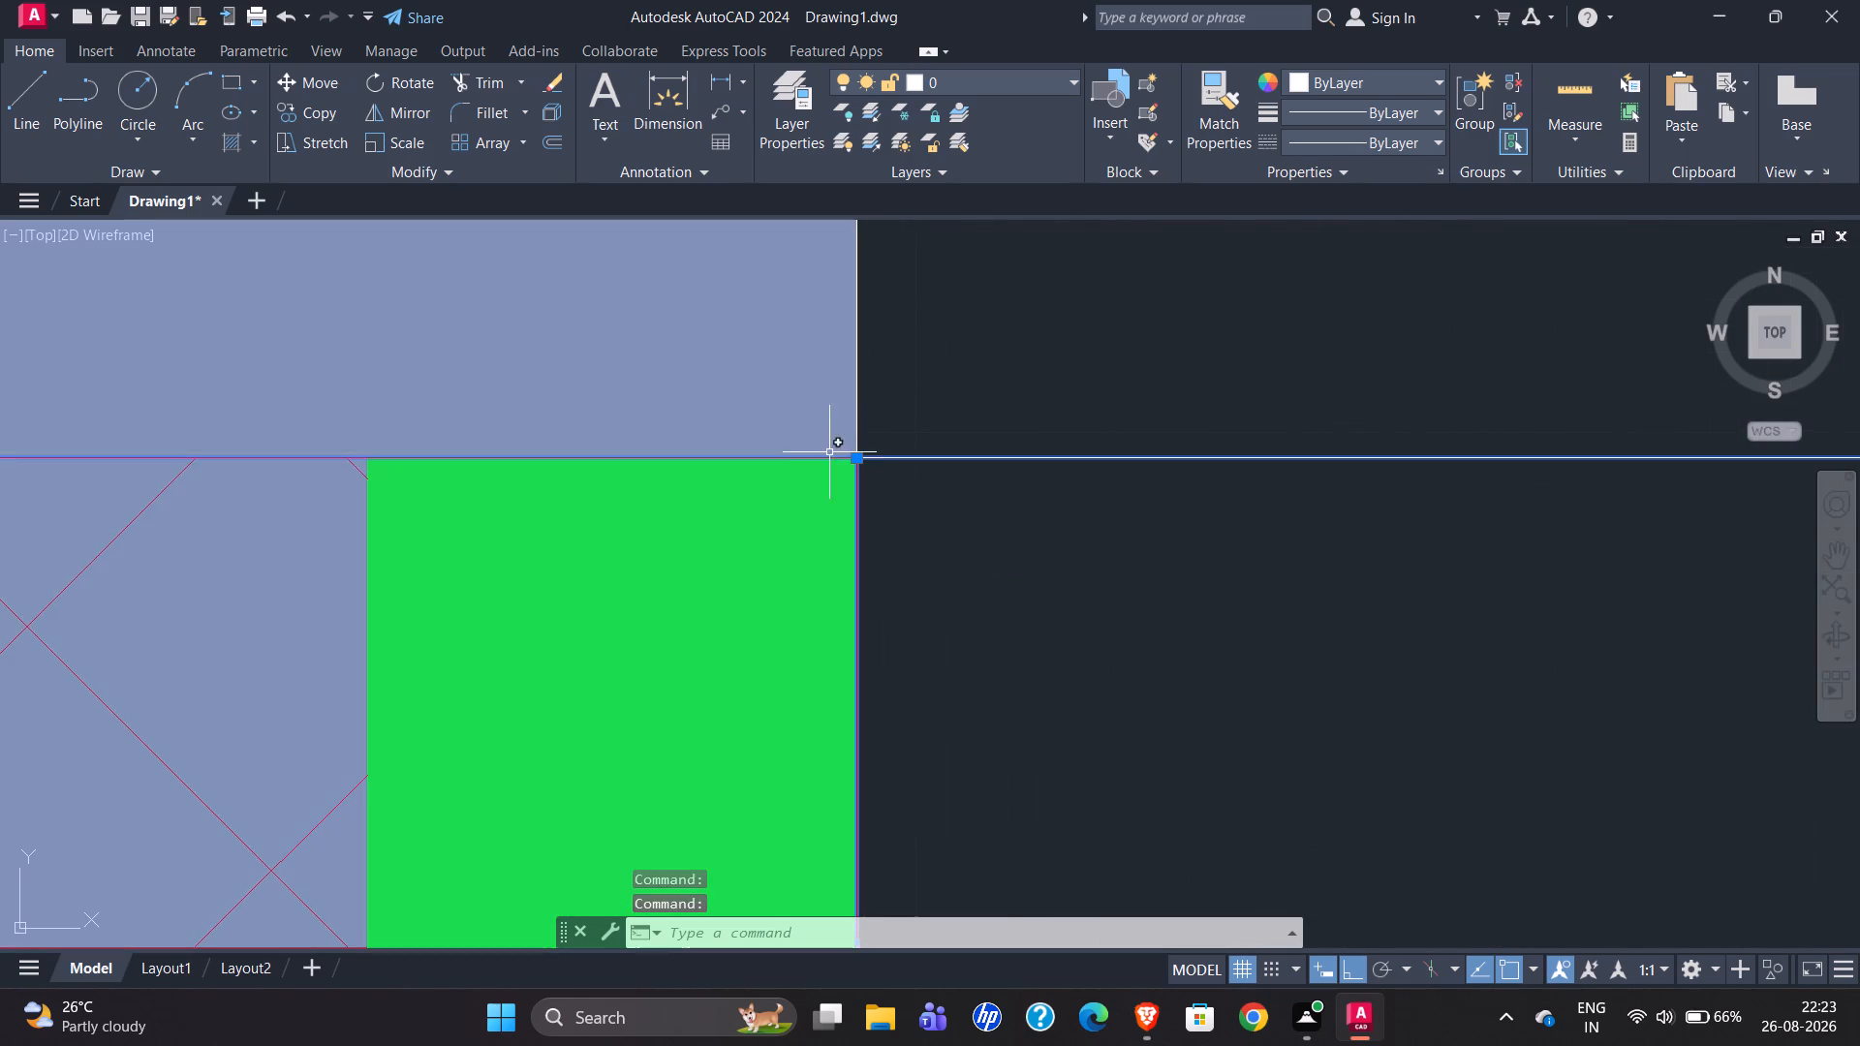
key(Escape)
scroll(888, 380, down, 4)
scroll(797, 398, down, 3)
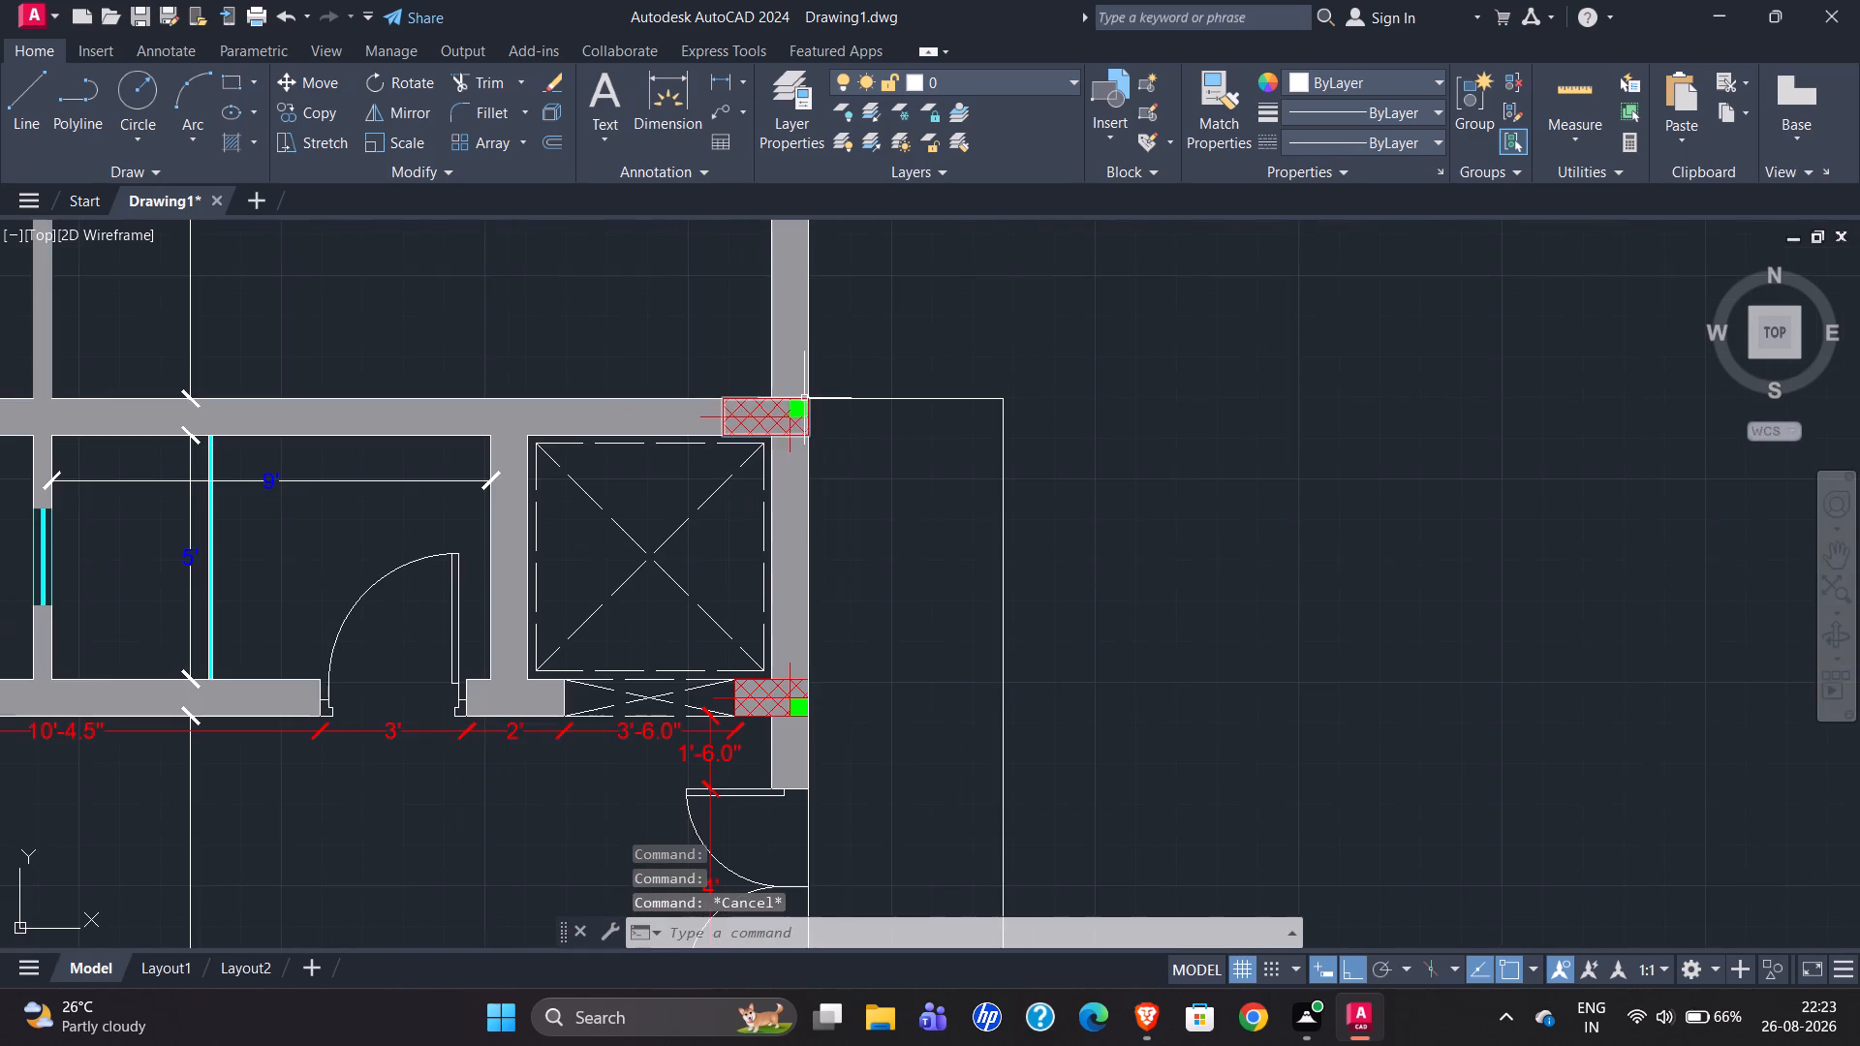
scroll(952, 405, down, 2)
scroll(971, 616, up, 2)
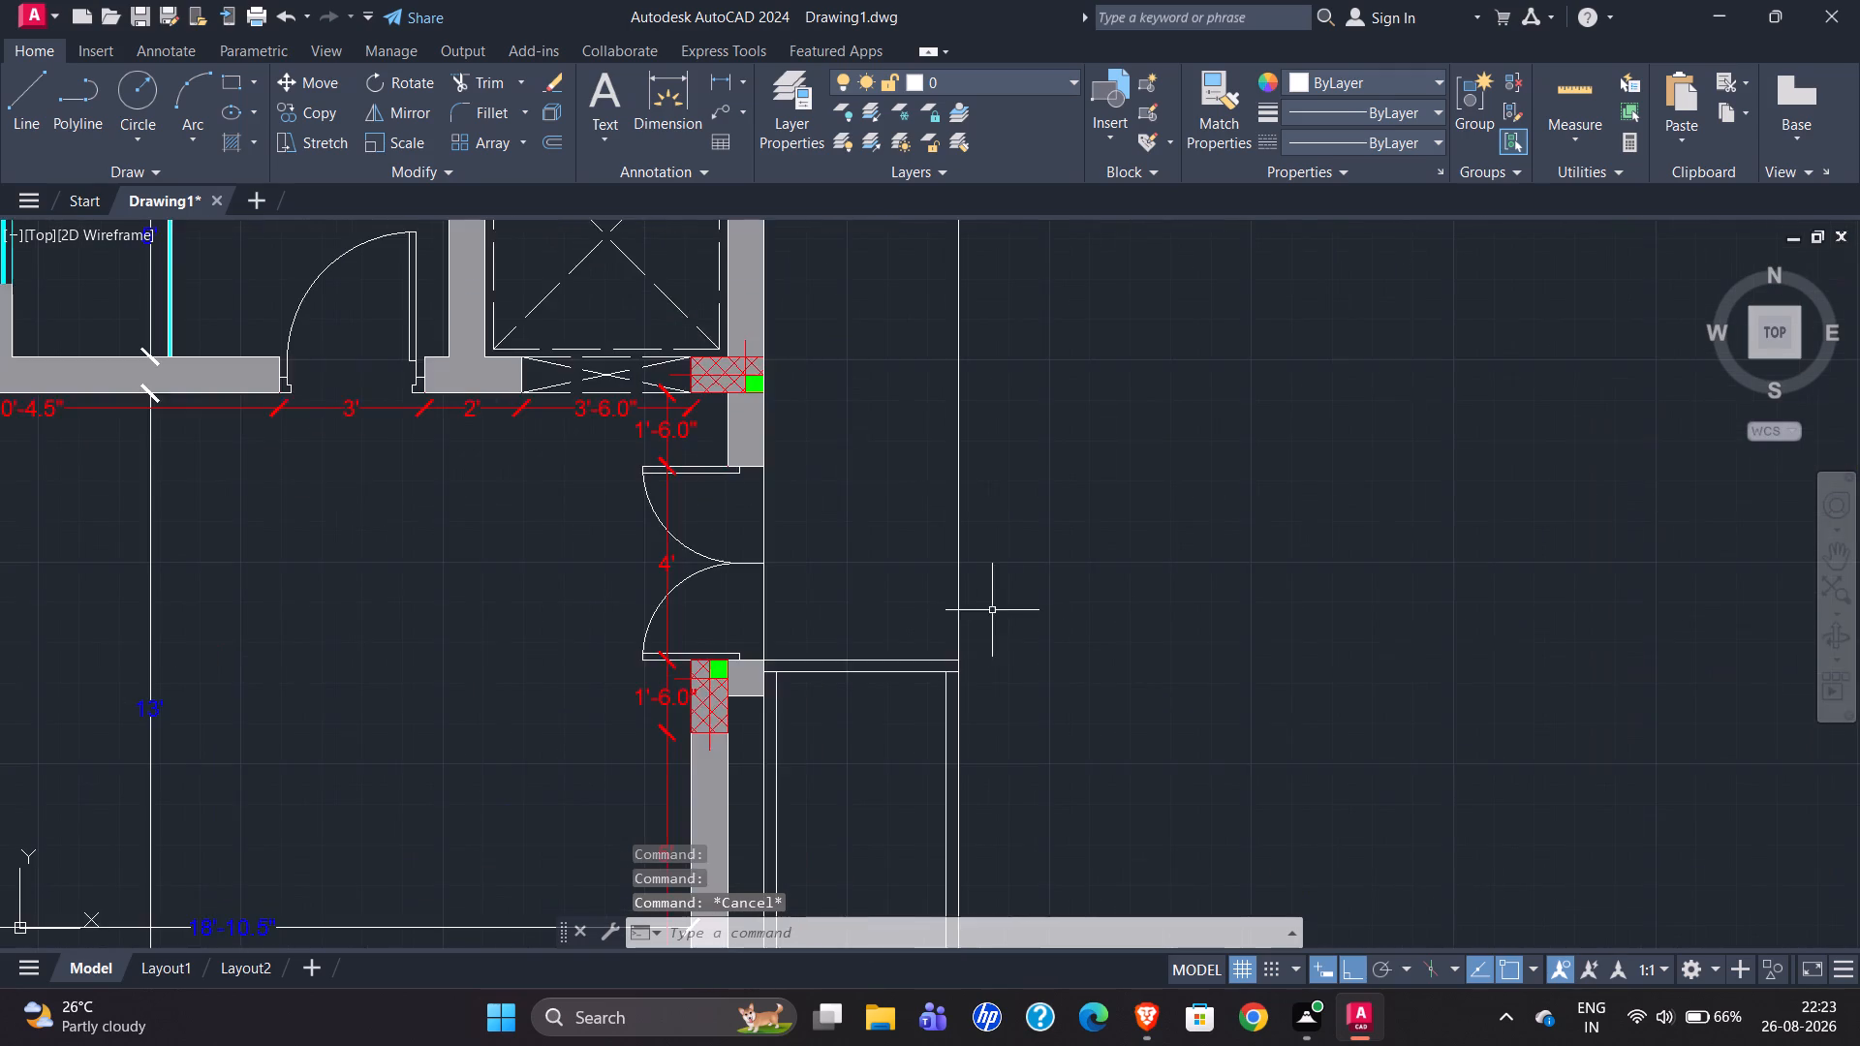
scroll(1048, 591, down, 2)
scroll(975, 633, up, 4)
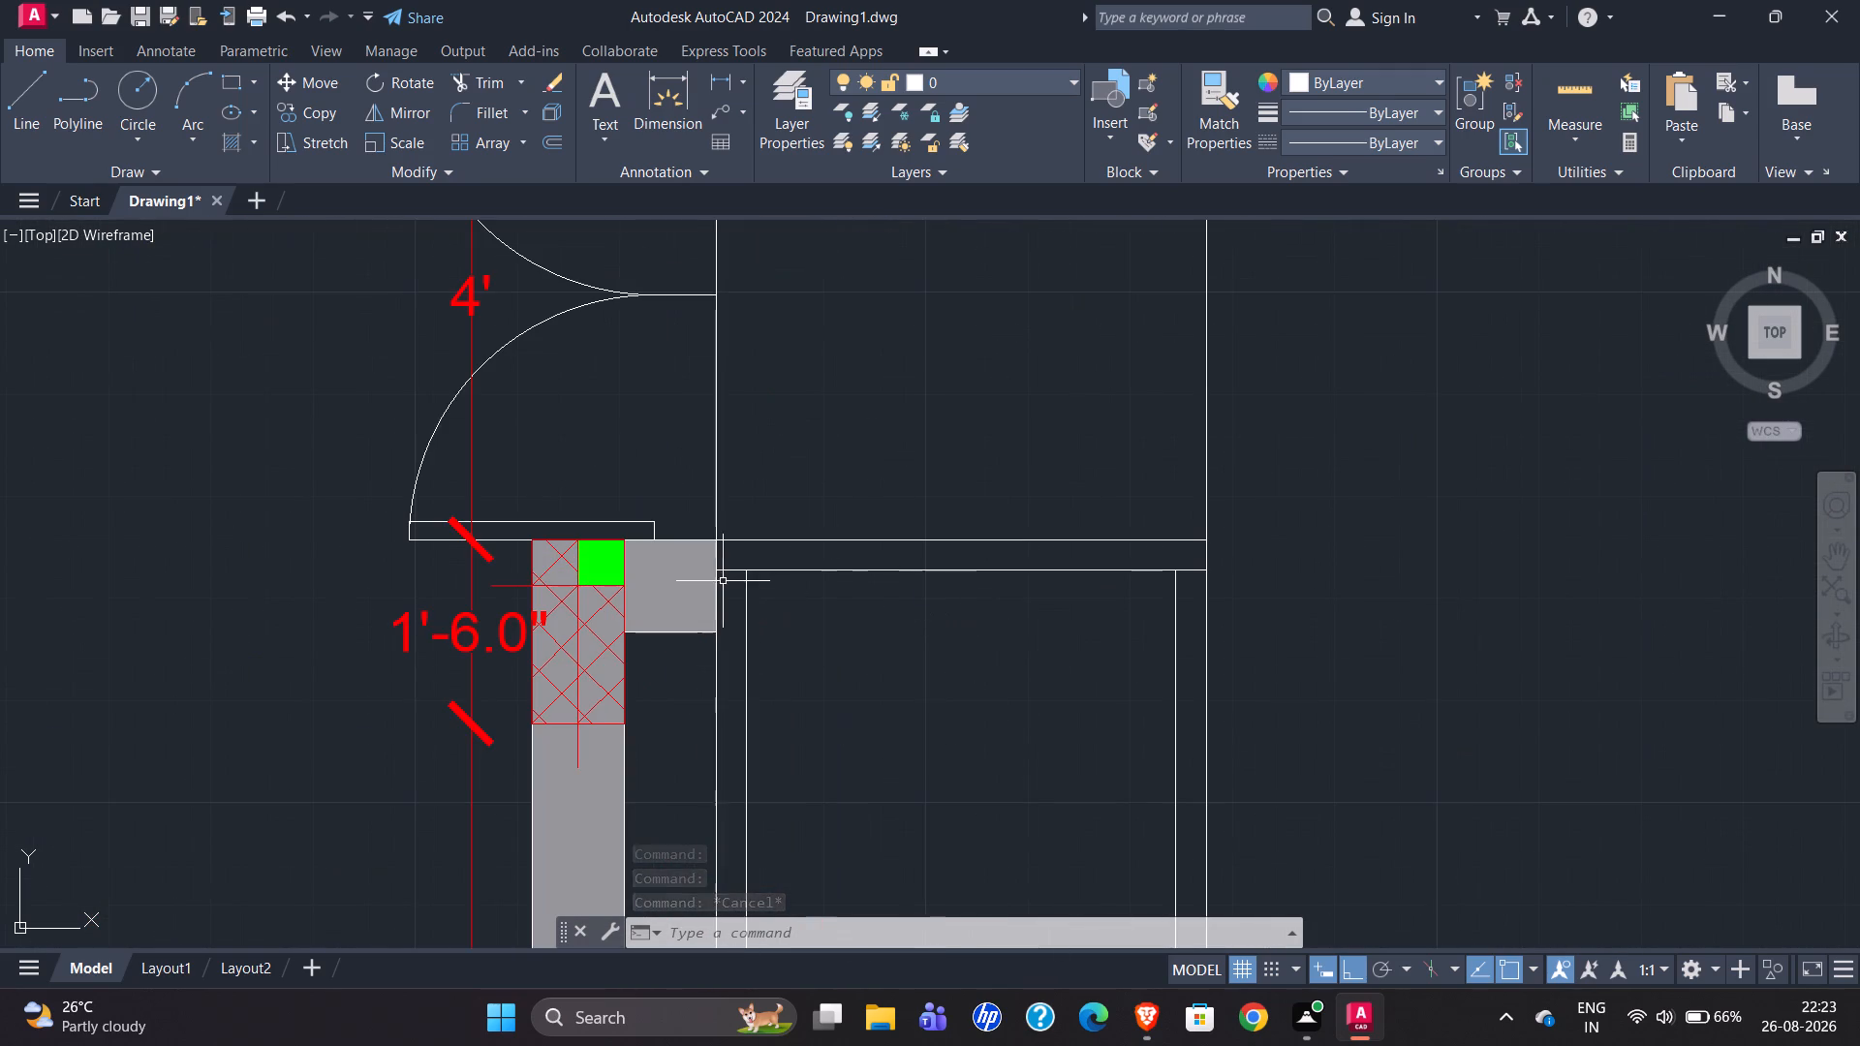
scroll(727, 575, up, 3)
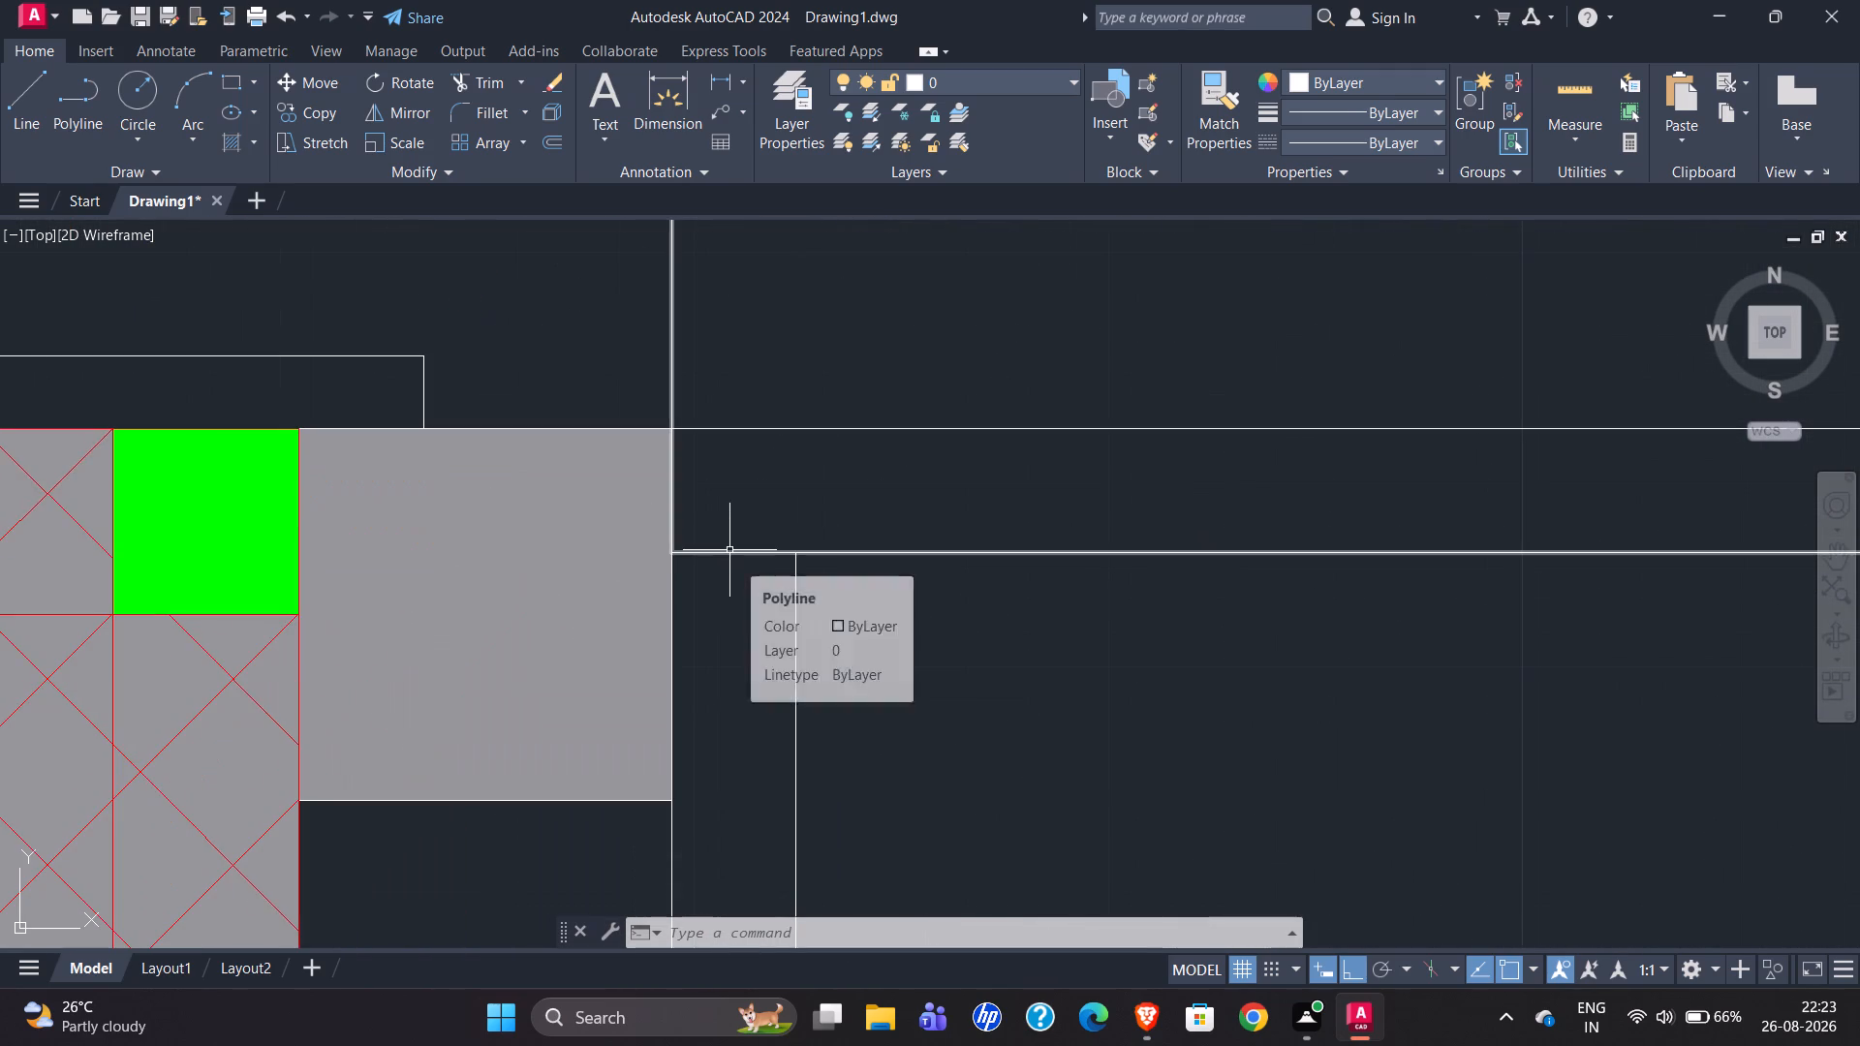
click(729, 550)
scroll(692, 558, down, 2)
scroll(706, 584, up, 2)
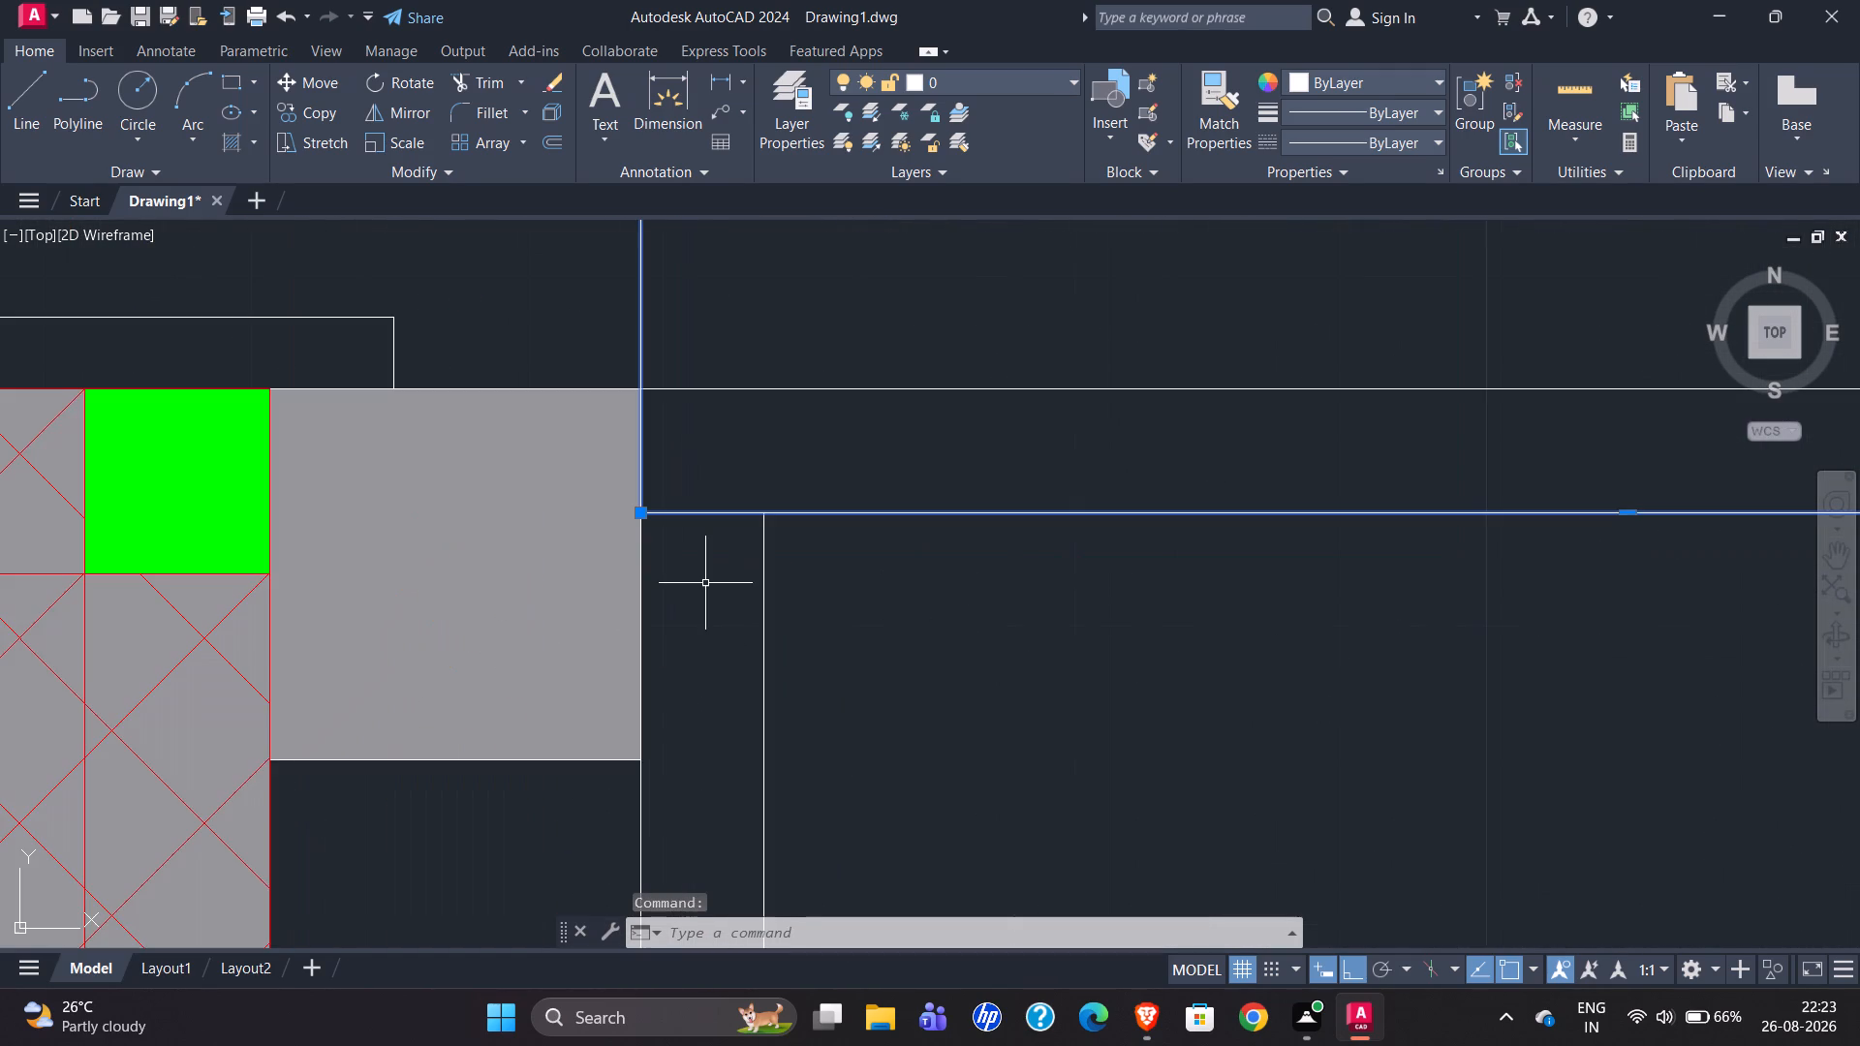
key(Escape)
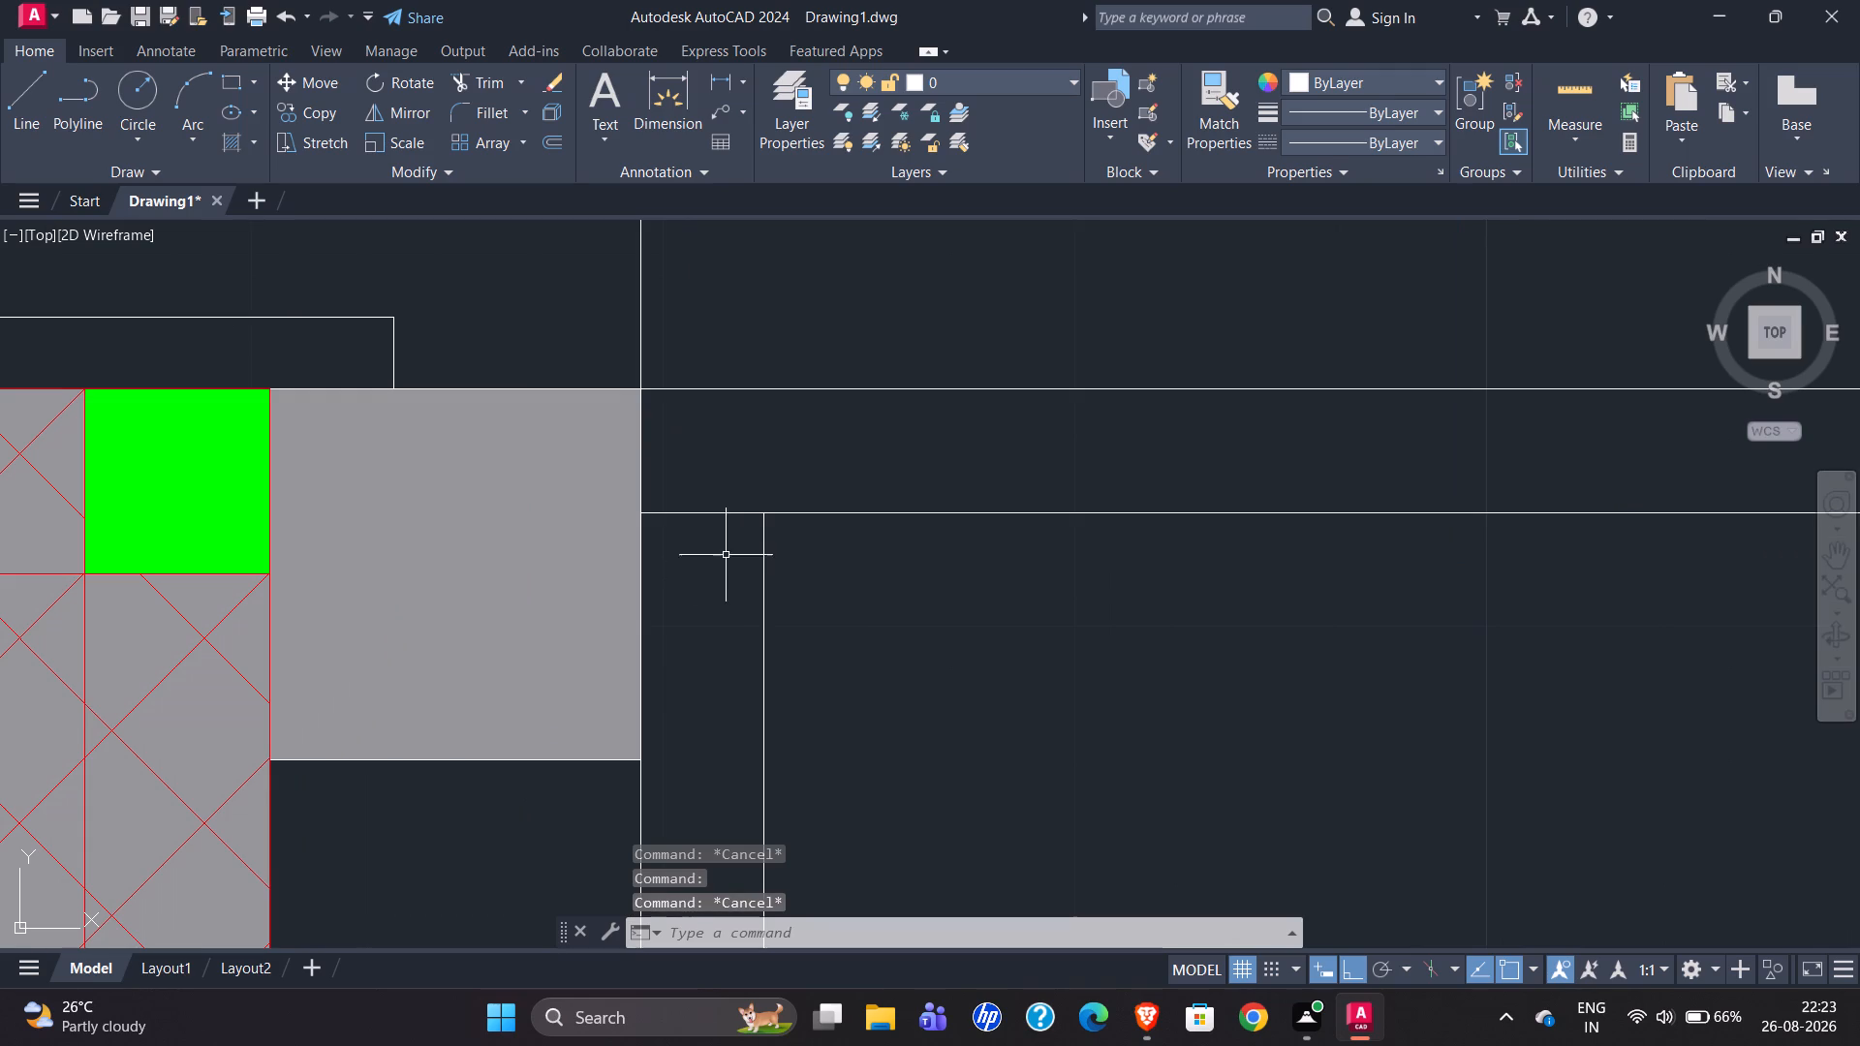
Examine the step lines outside the reference plan's MD2 entrance and compare them with the redrawn double-door entrance area.
scroll(690, 598, down, 5)
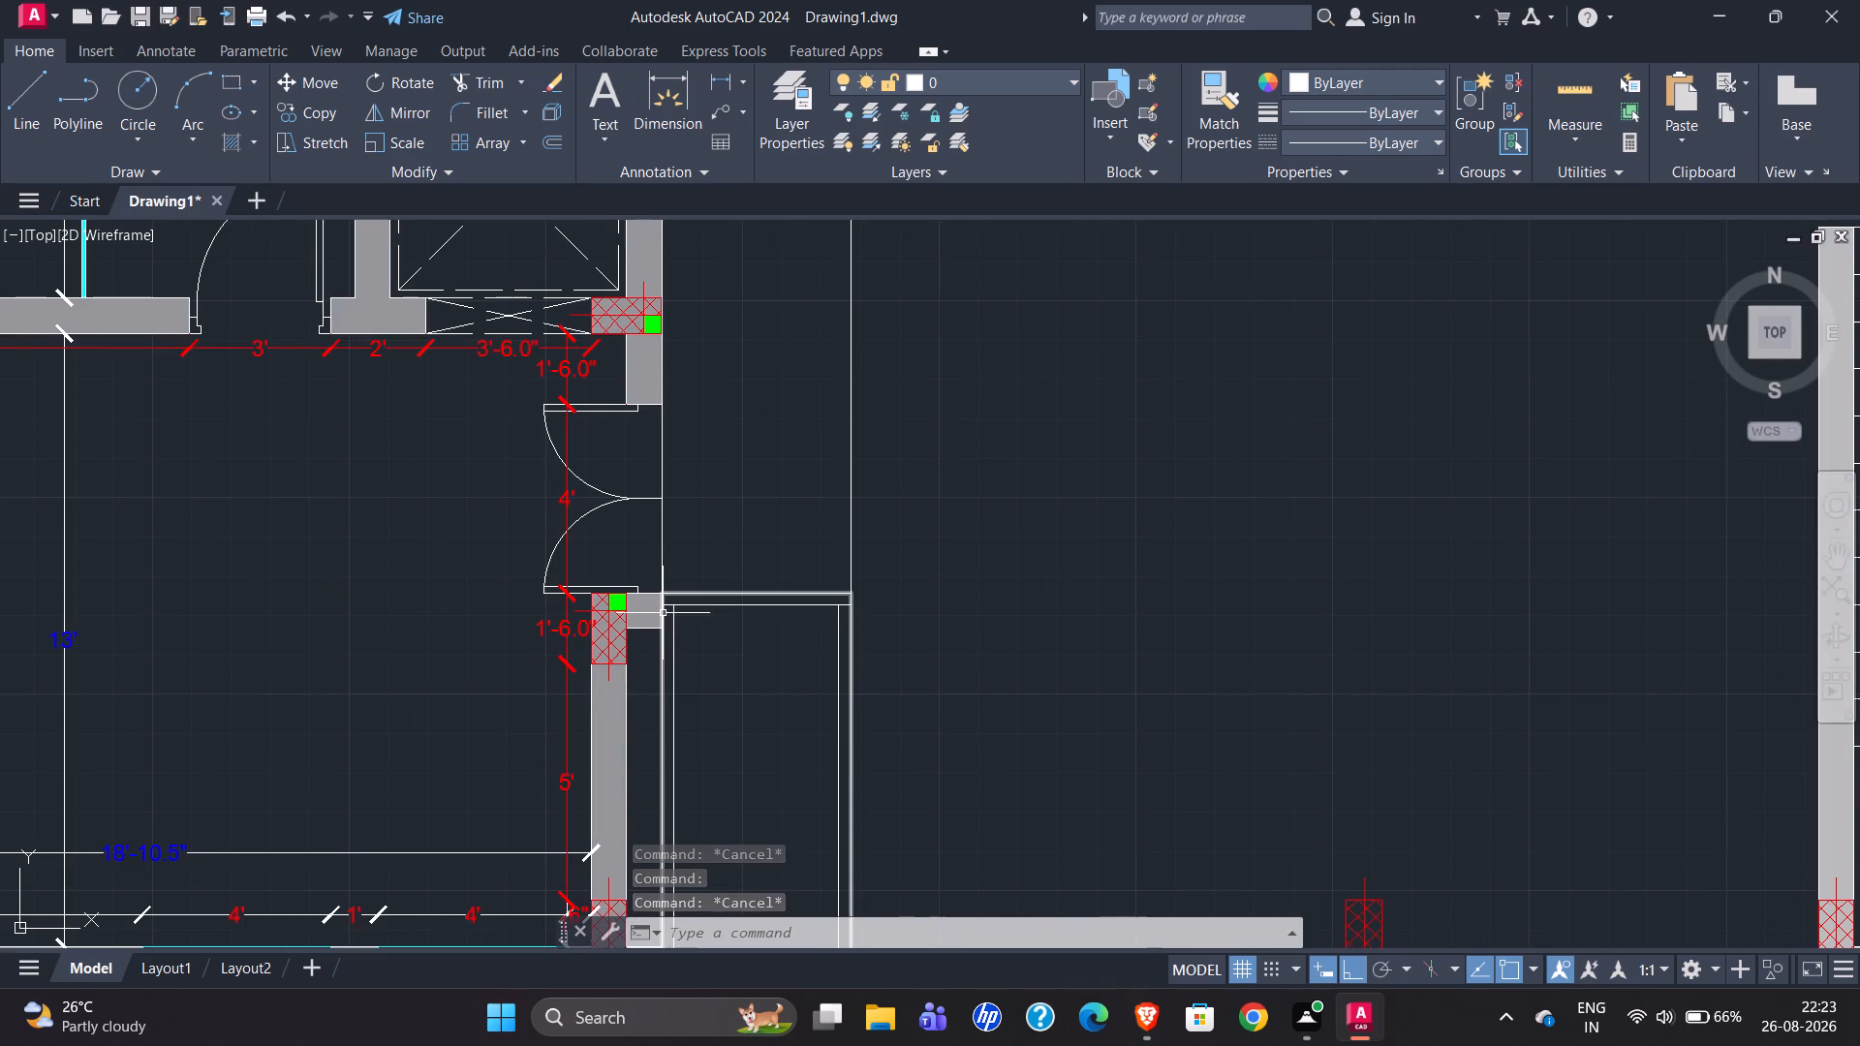
scroll(671, 671, down, 2)
scroll(982, 628, down, 2)
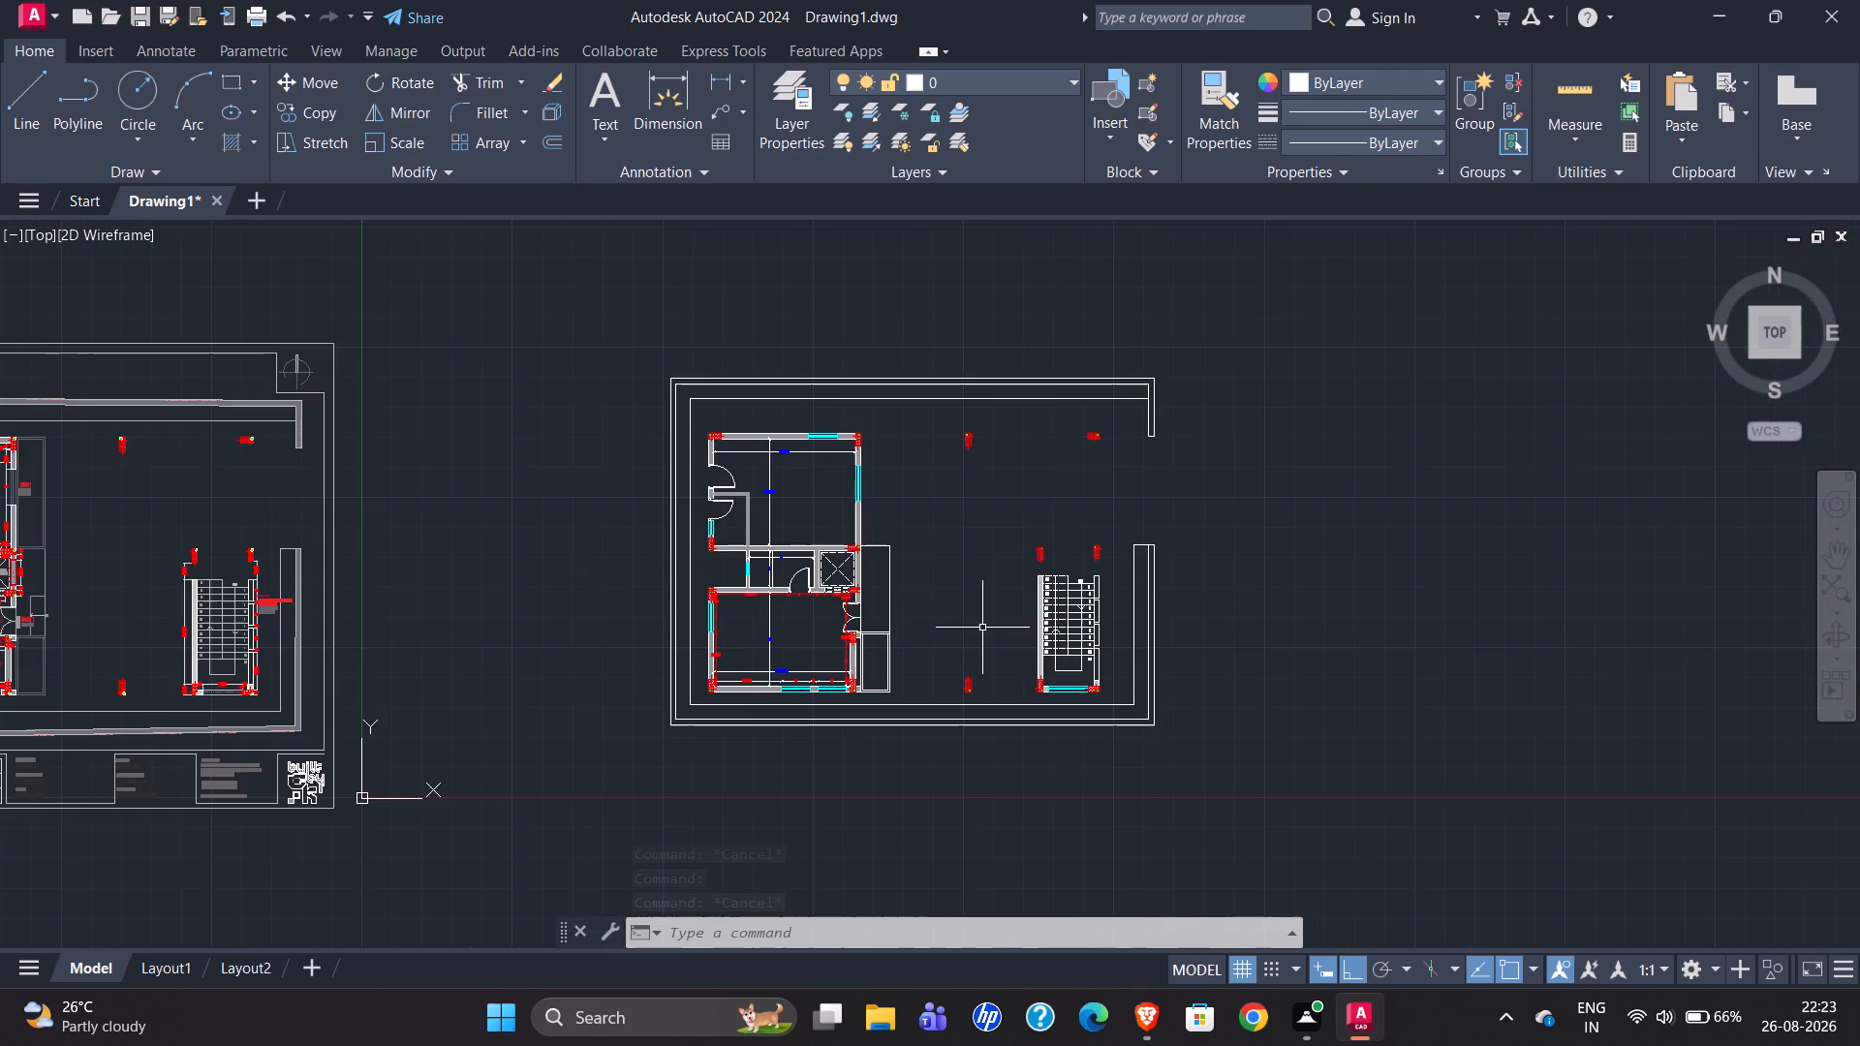
scroll(720, 596, down, 1)
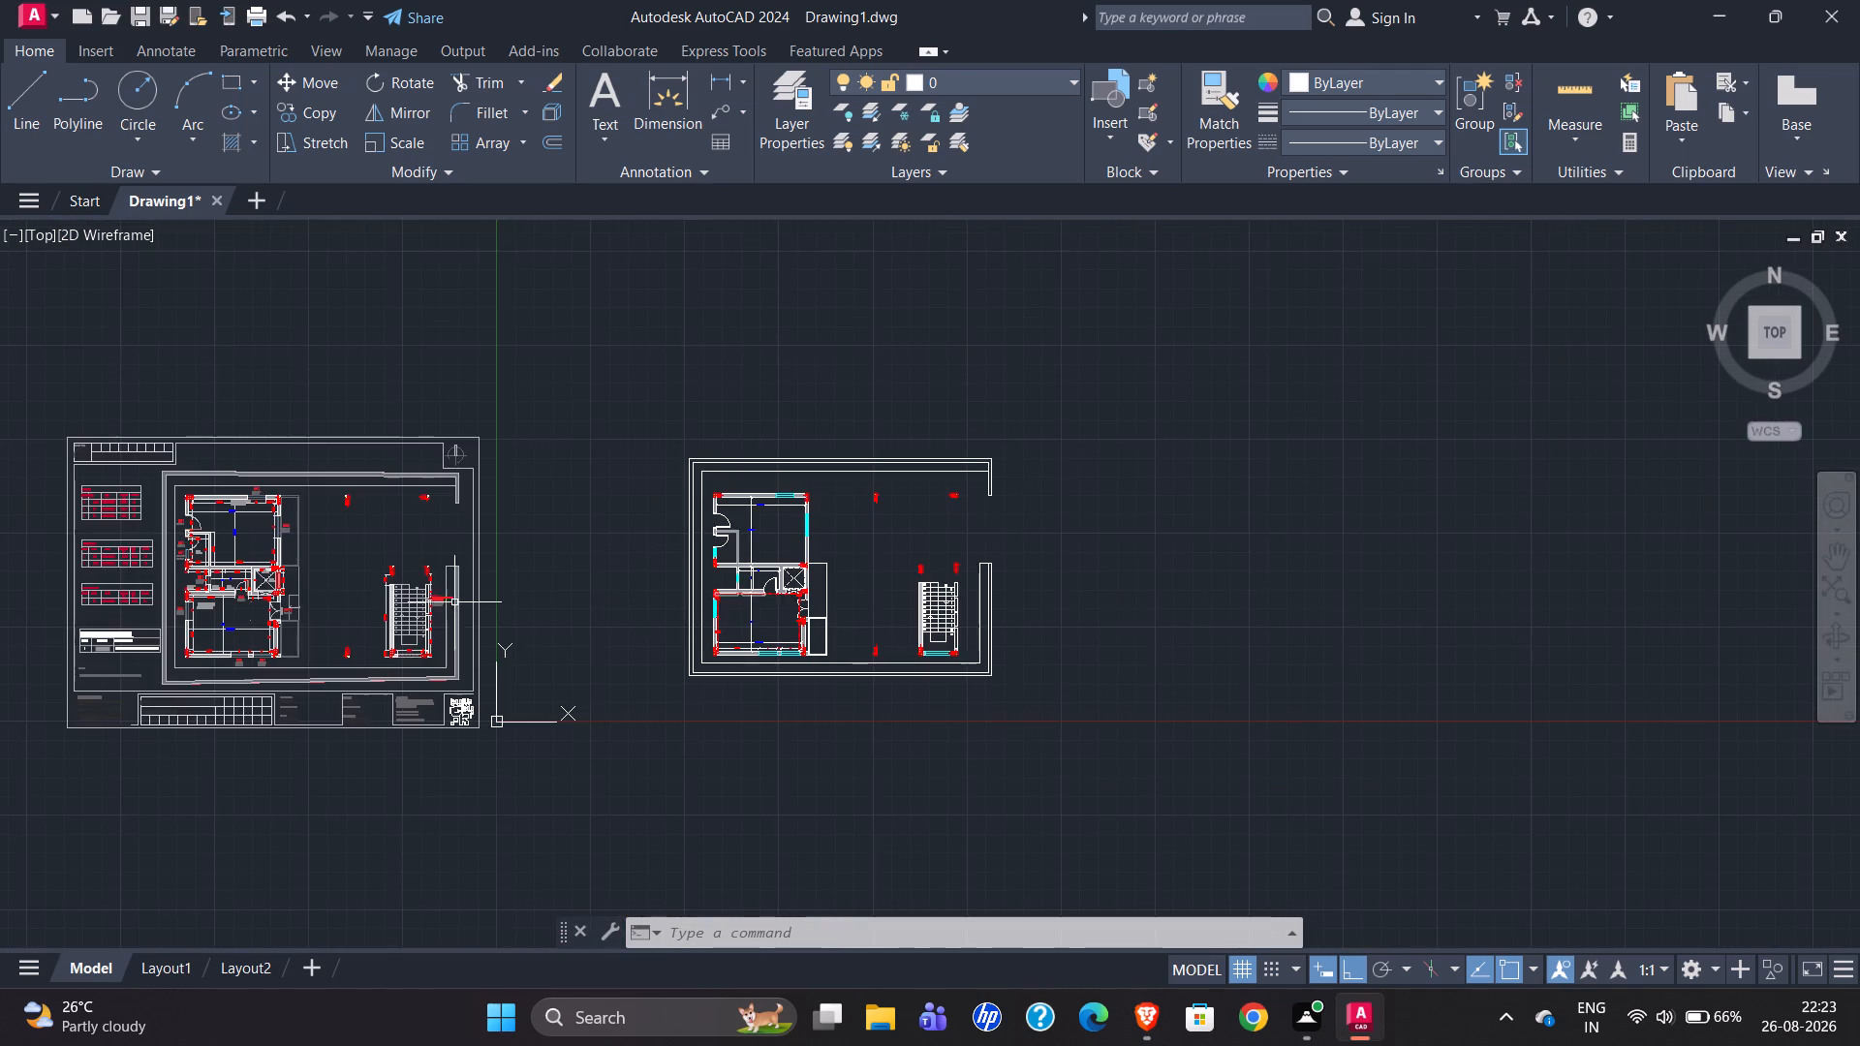
scroll(275, 603, up, 5)
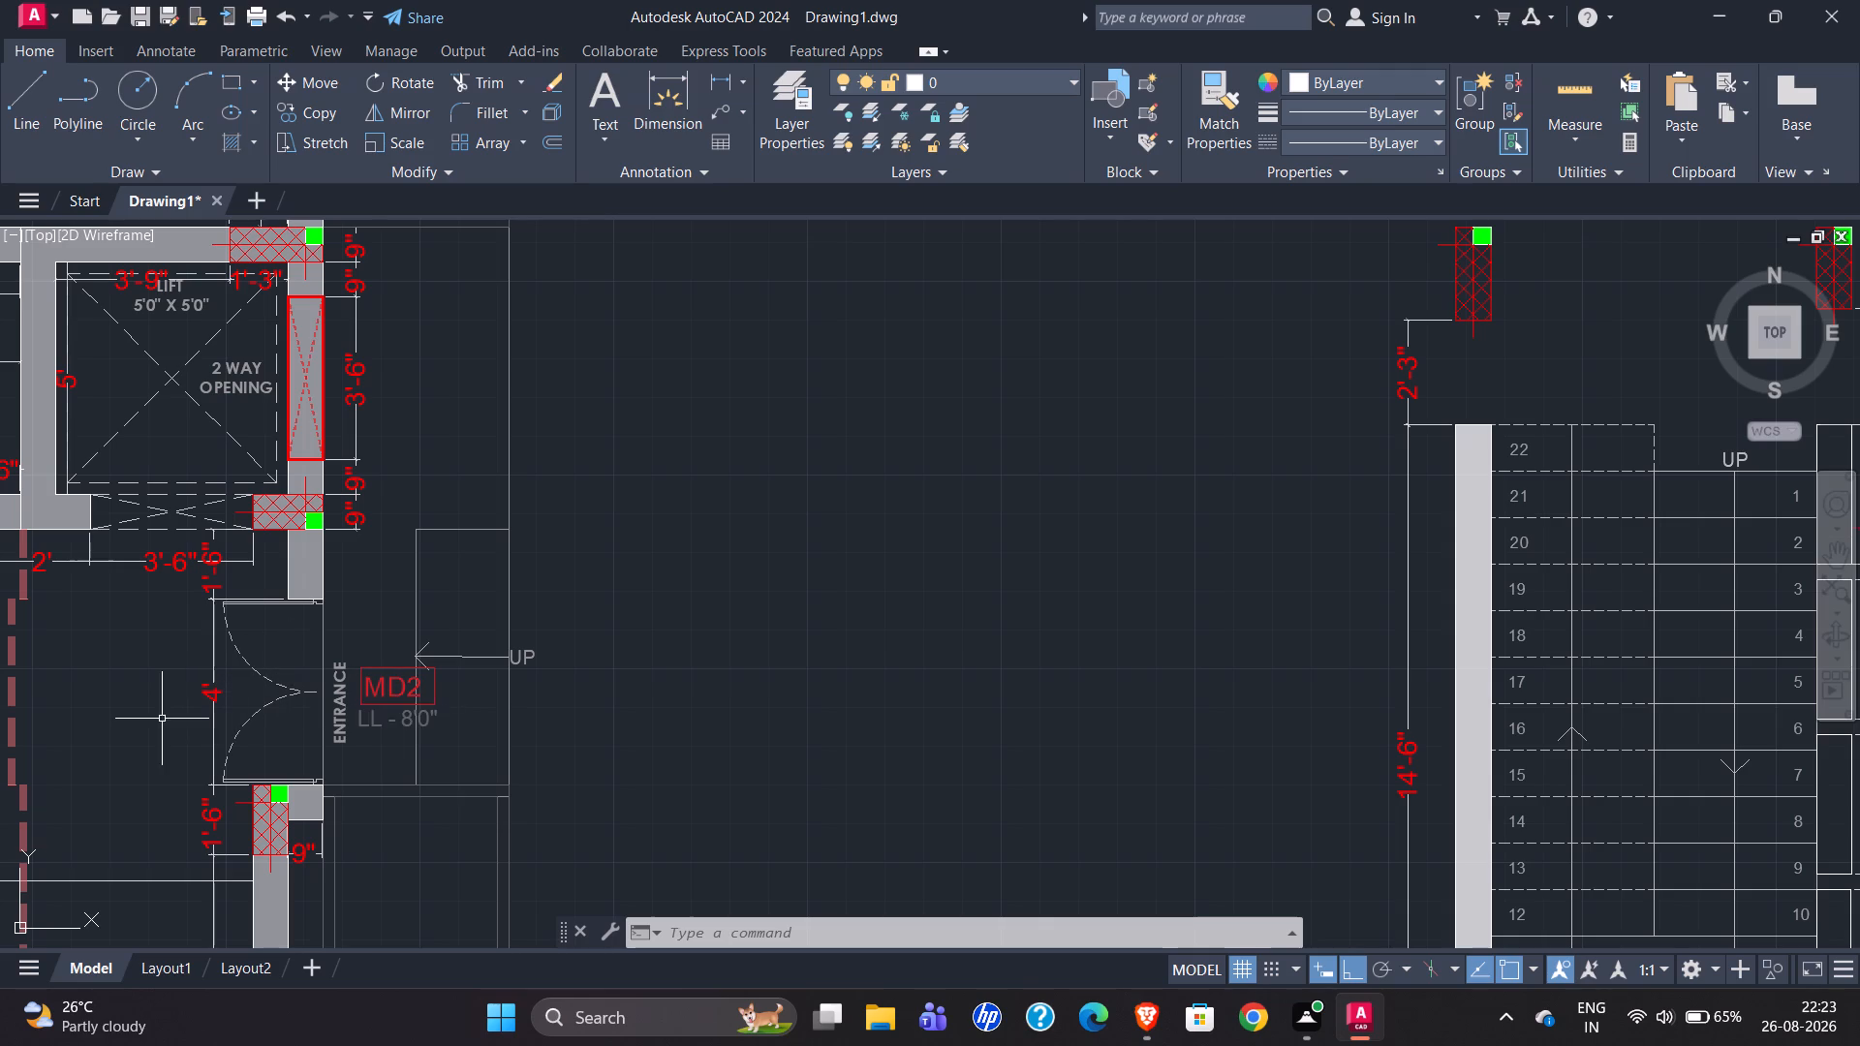
scroll(104, 727, down, 4)
scroll(1067, 773, up, 2)
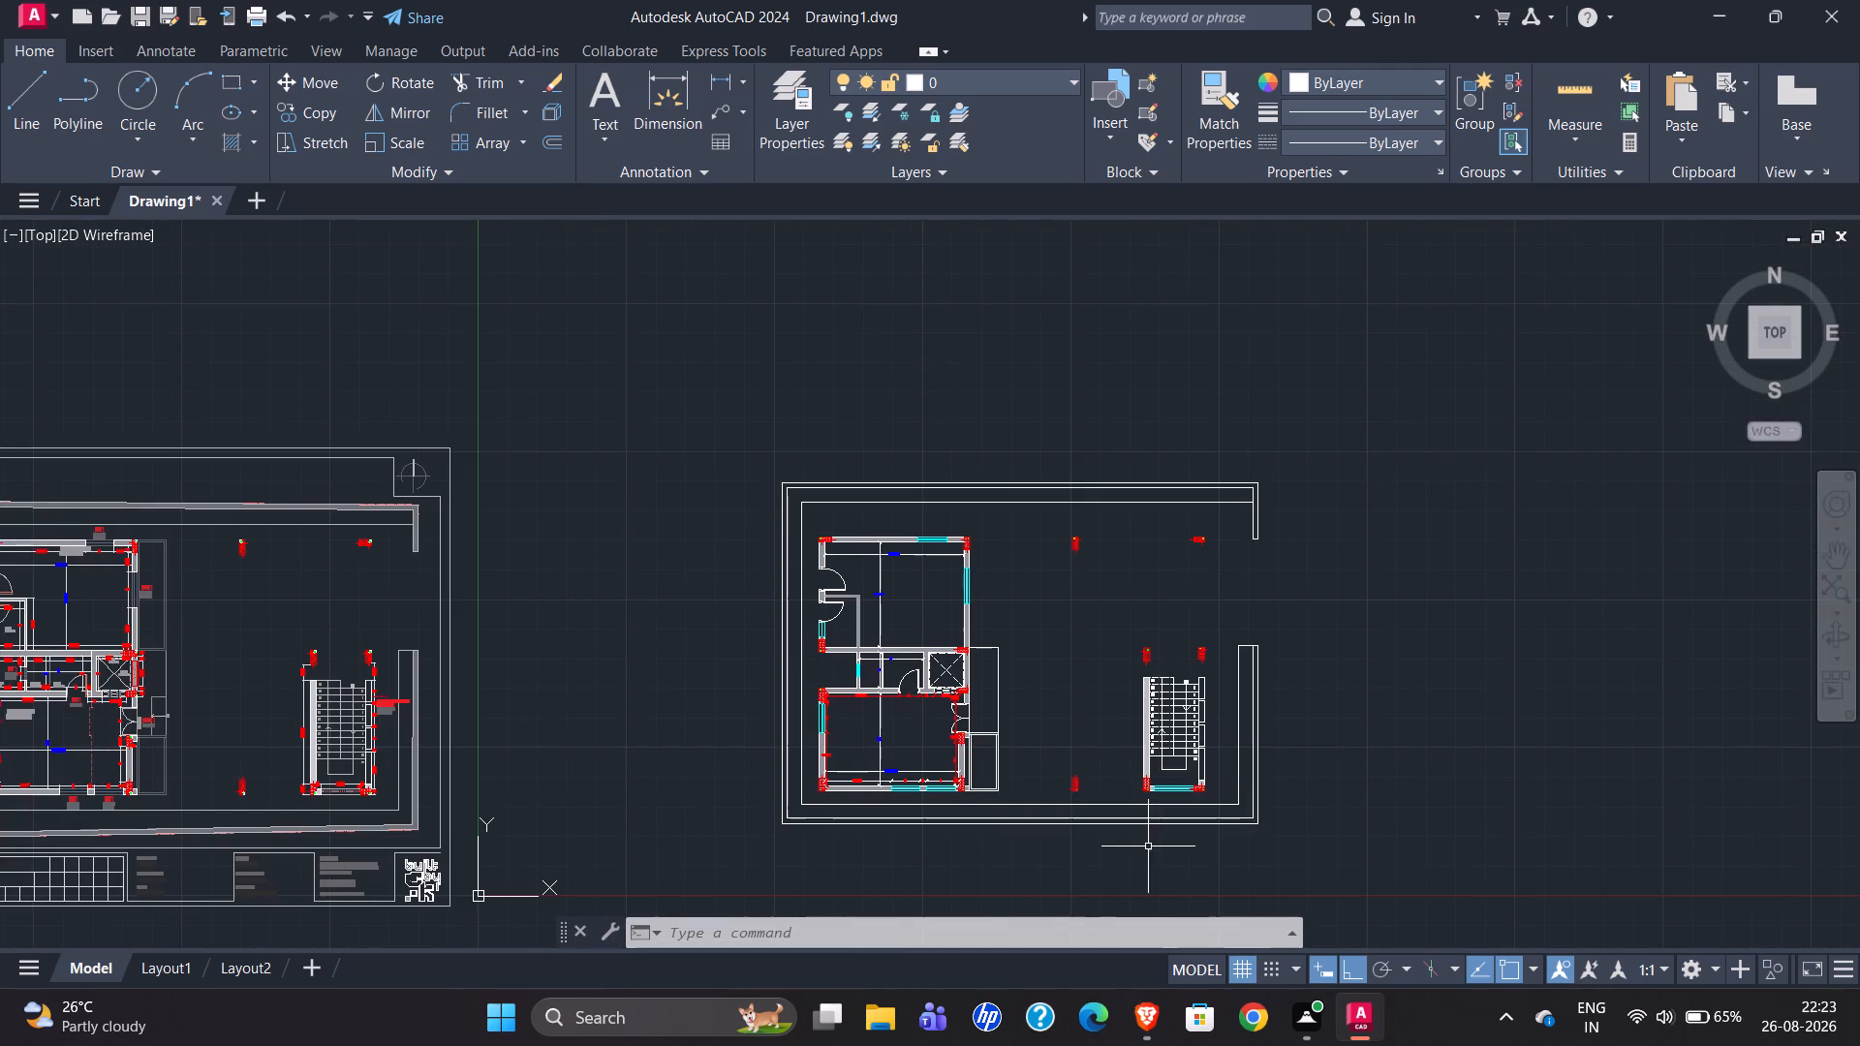
scroll(1144, 838, up, 2)
scroll(479, 566, up, 2)
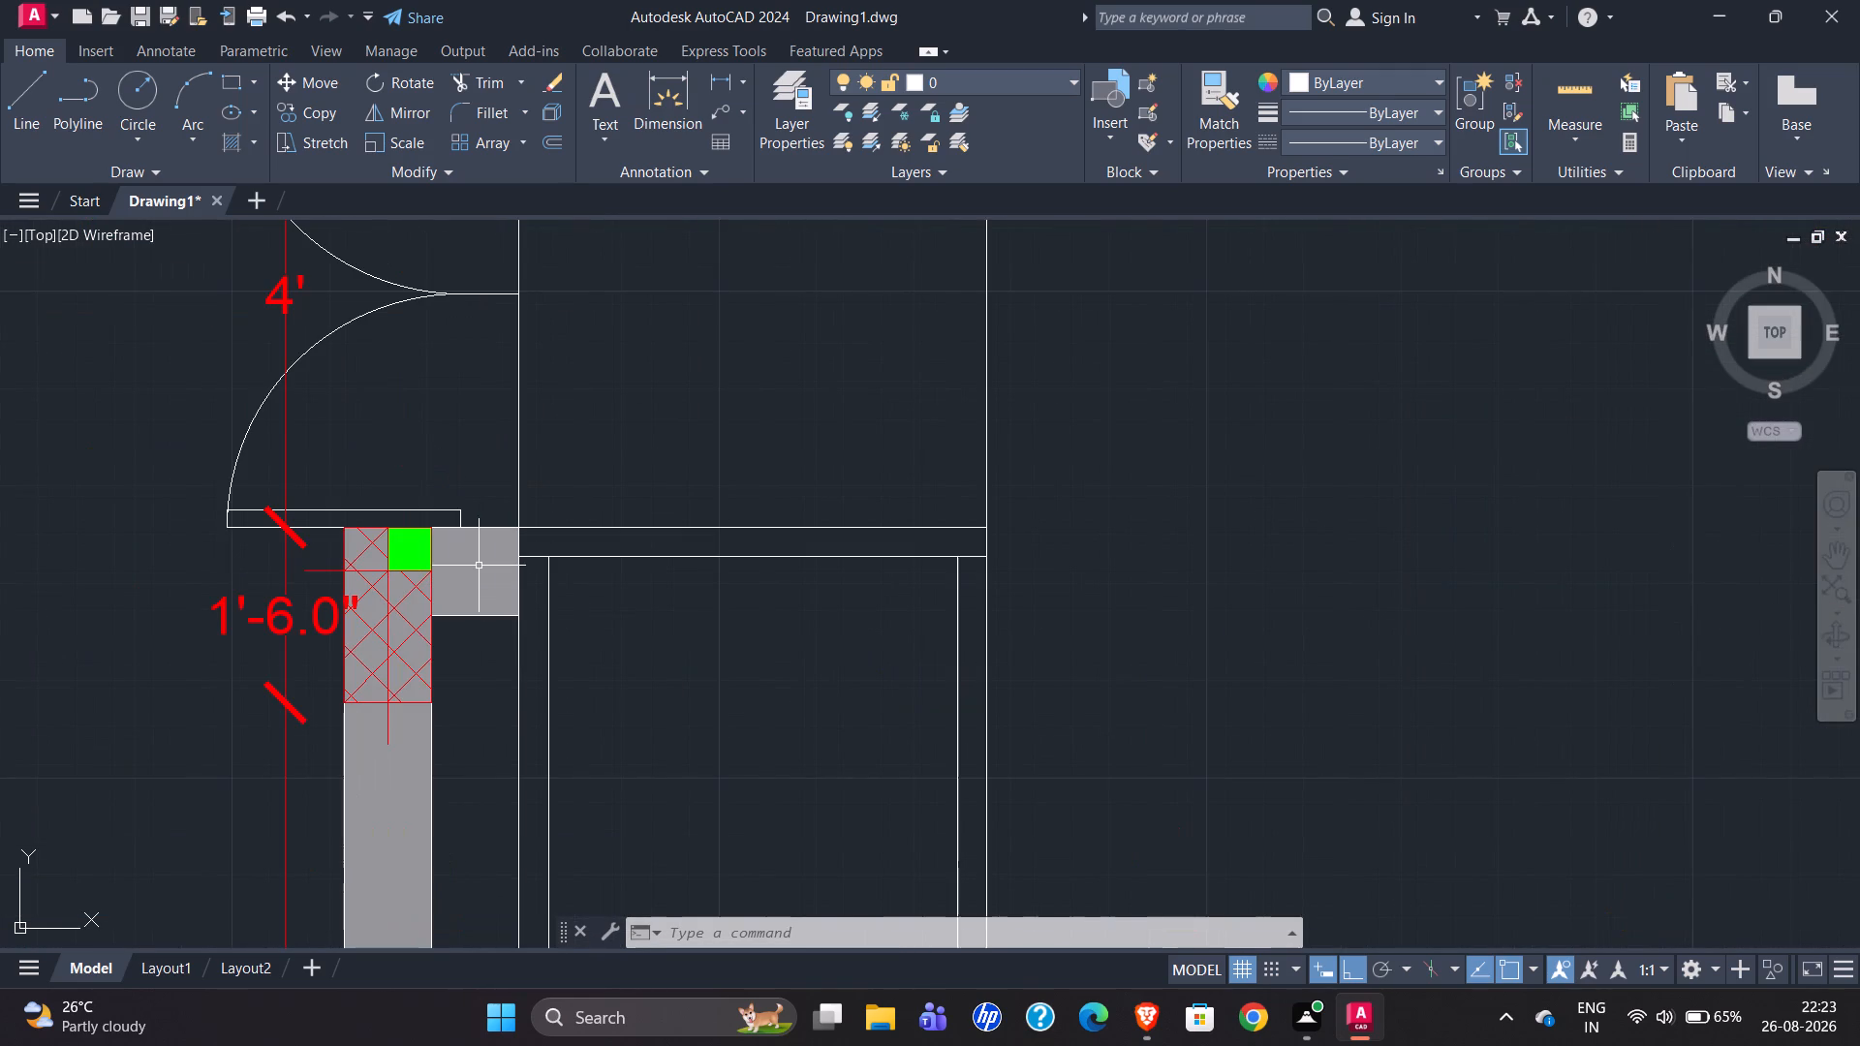
scroll(945, 575, down, 4)
scroll(759, 543, down, 2)
scroll(932, 526, down, 1)
scroll(410, 571, up, 4)
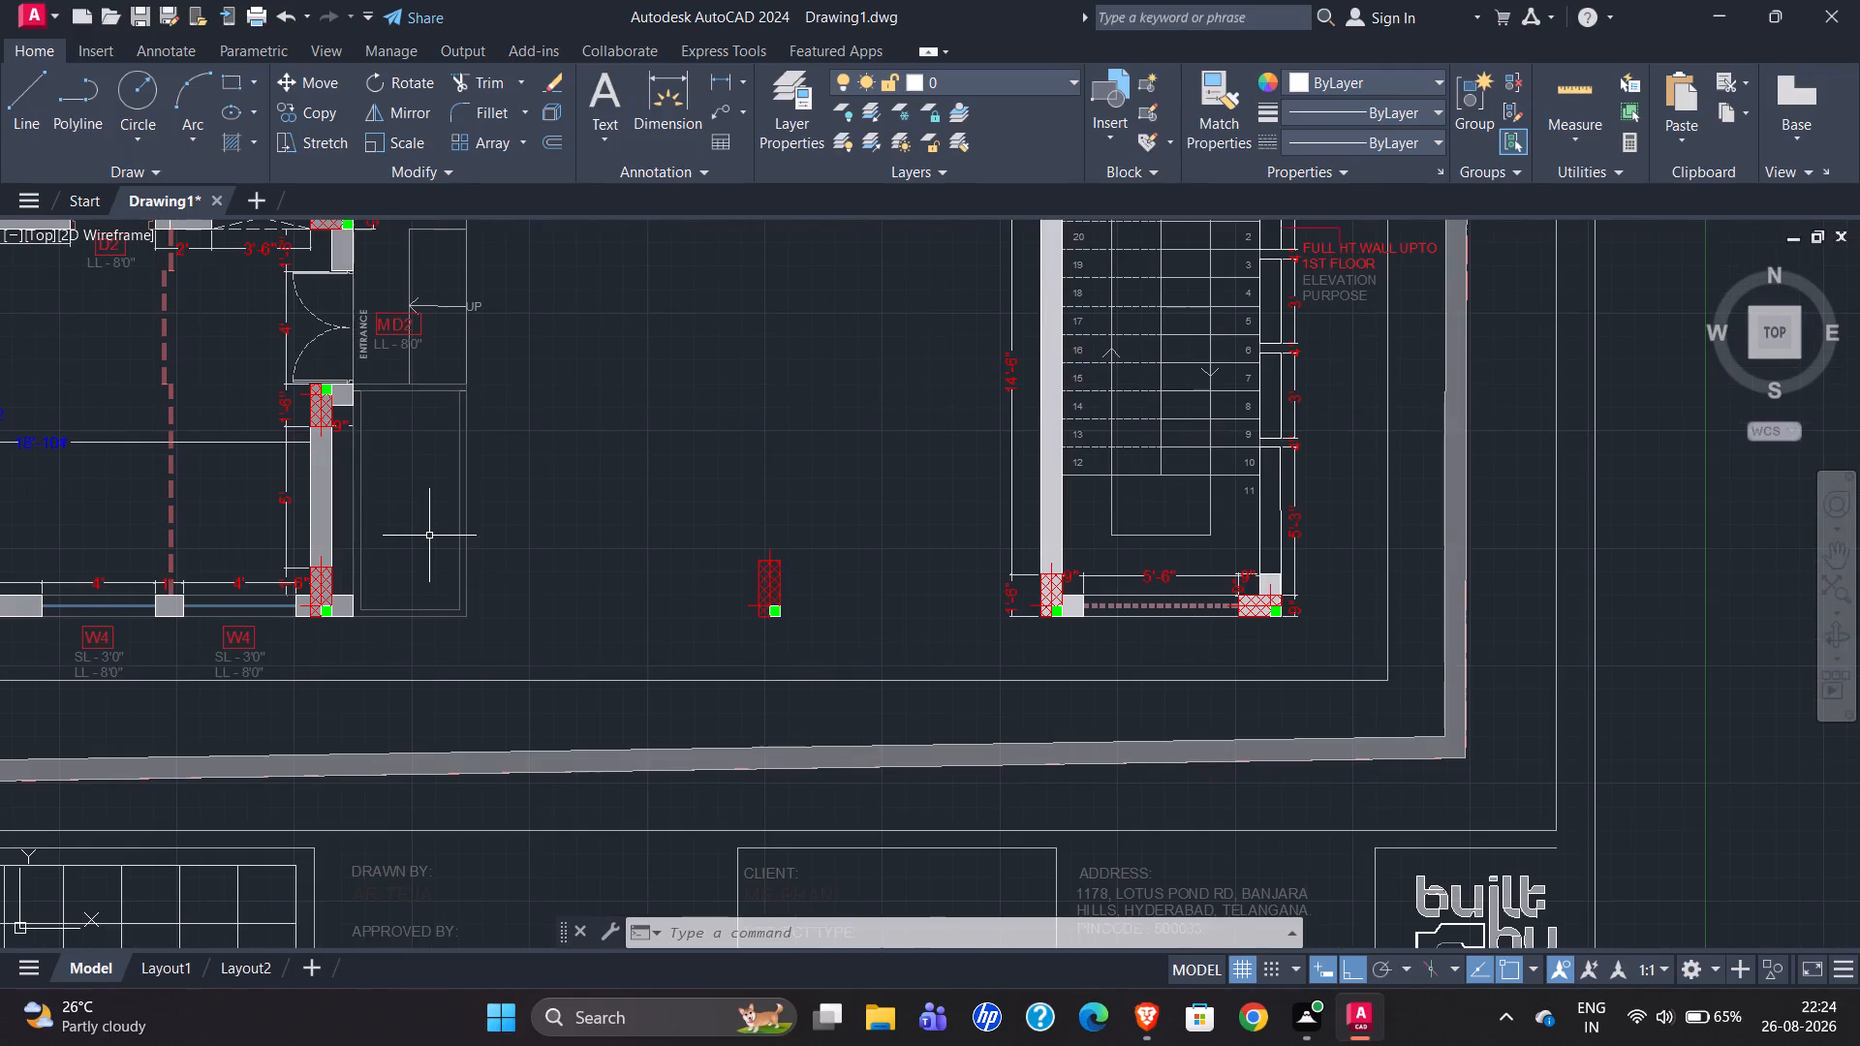
scroll(335, 551, down, 1)
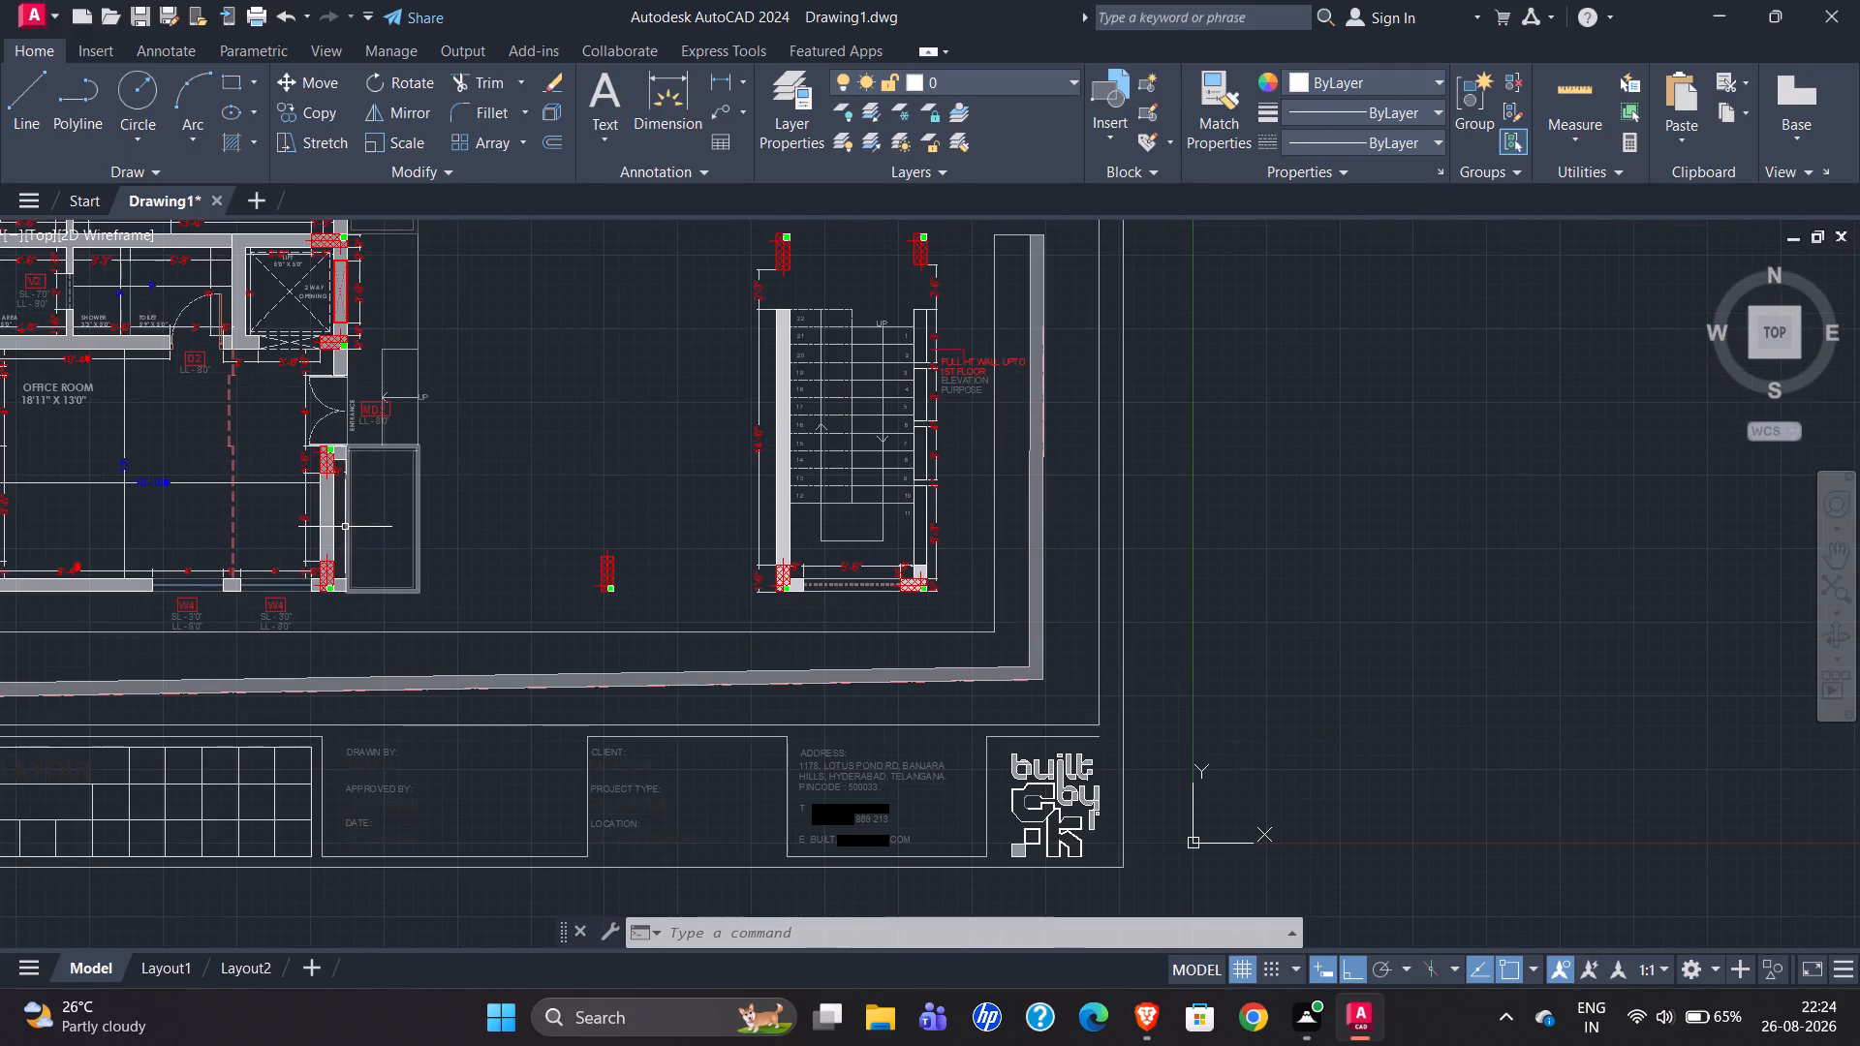
scroll(365, 323, up, 2)
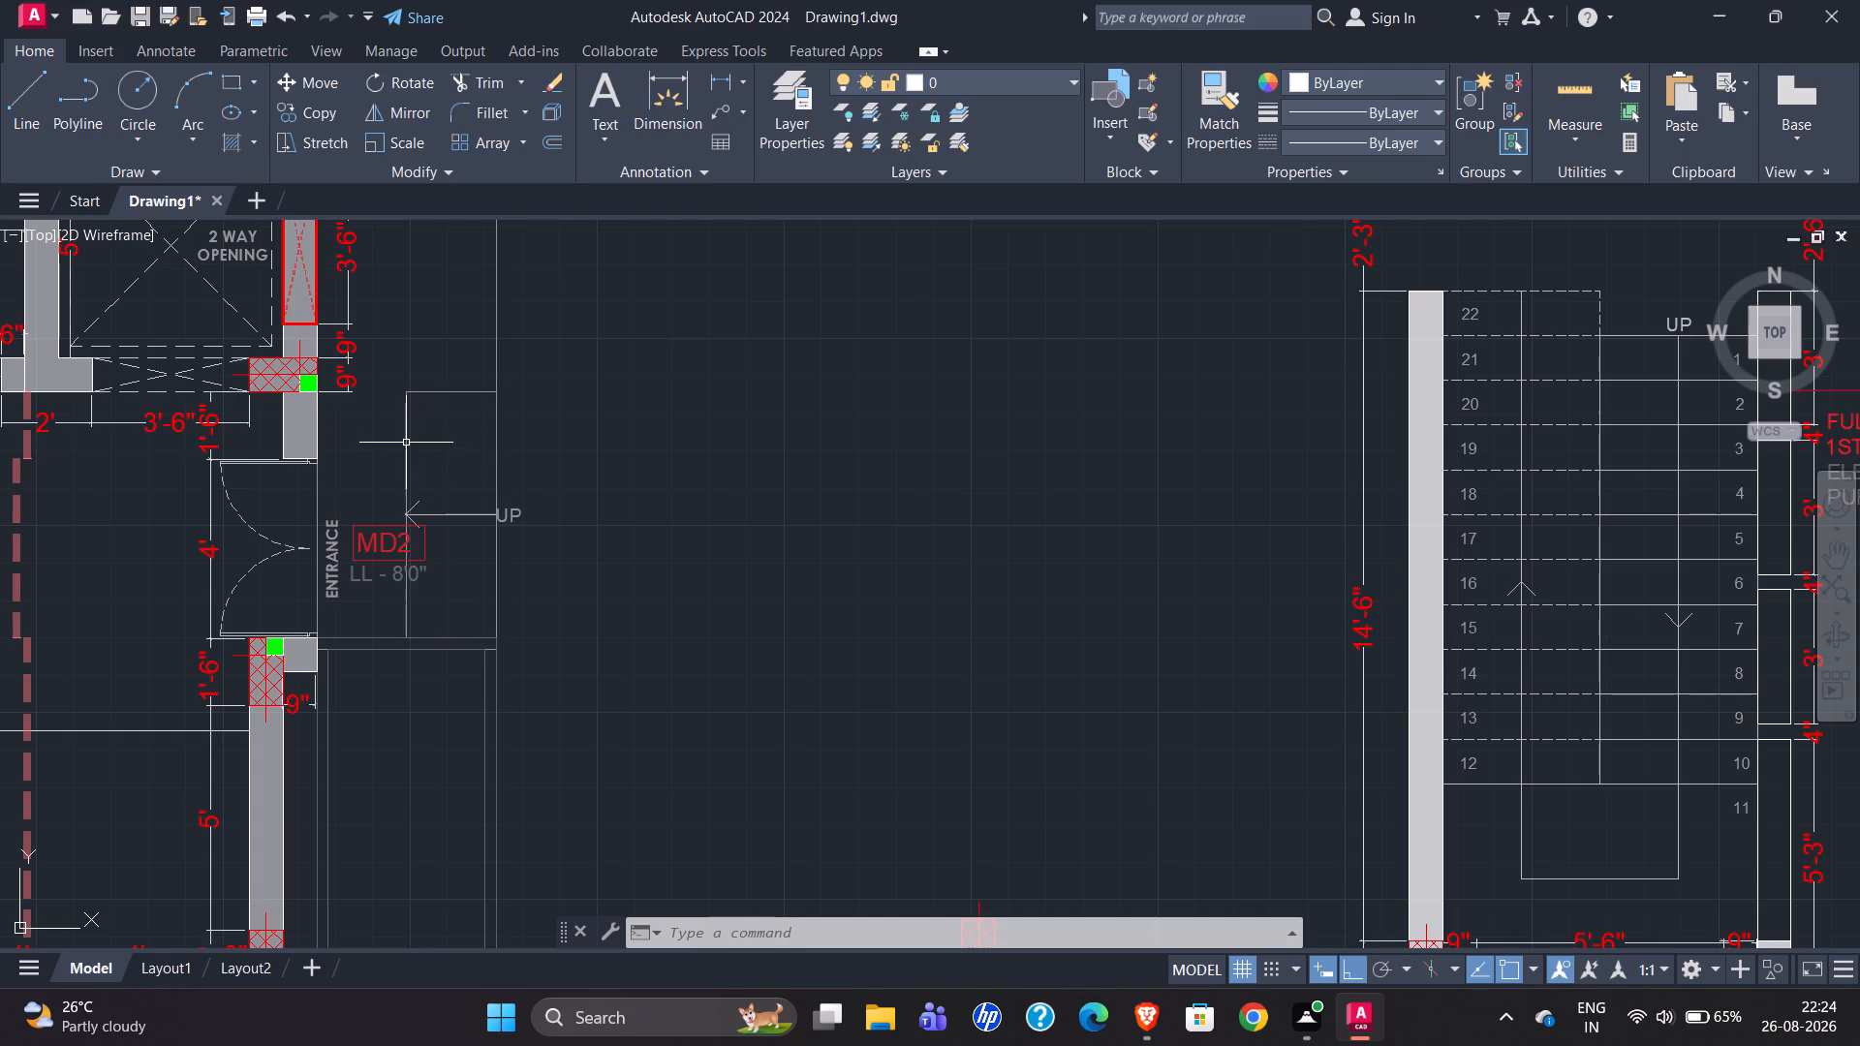
scroll(219, 499, down, 4)
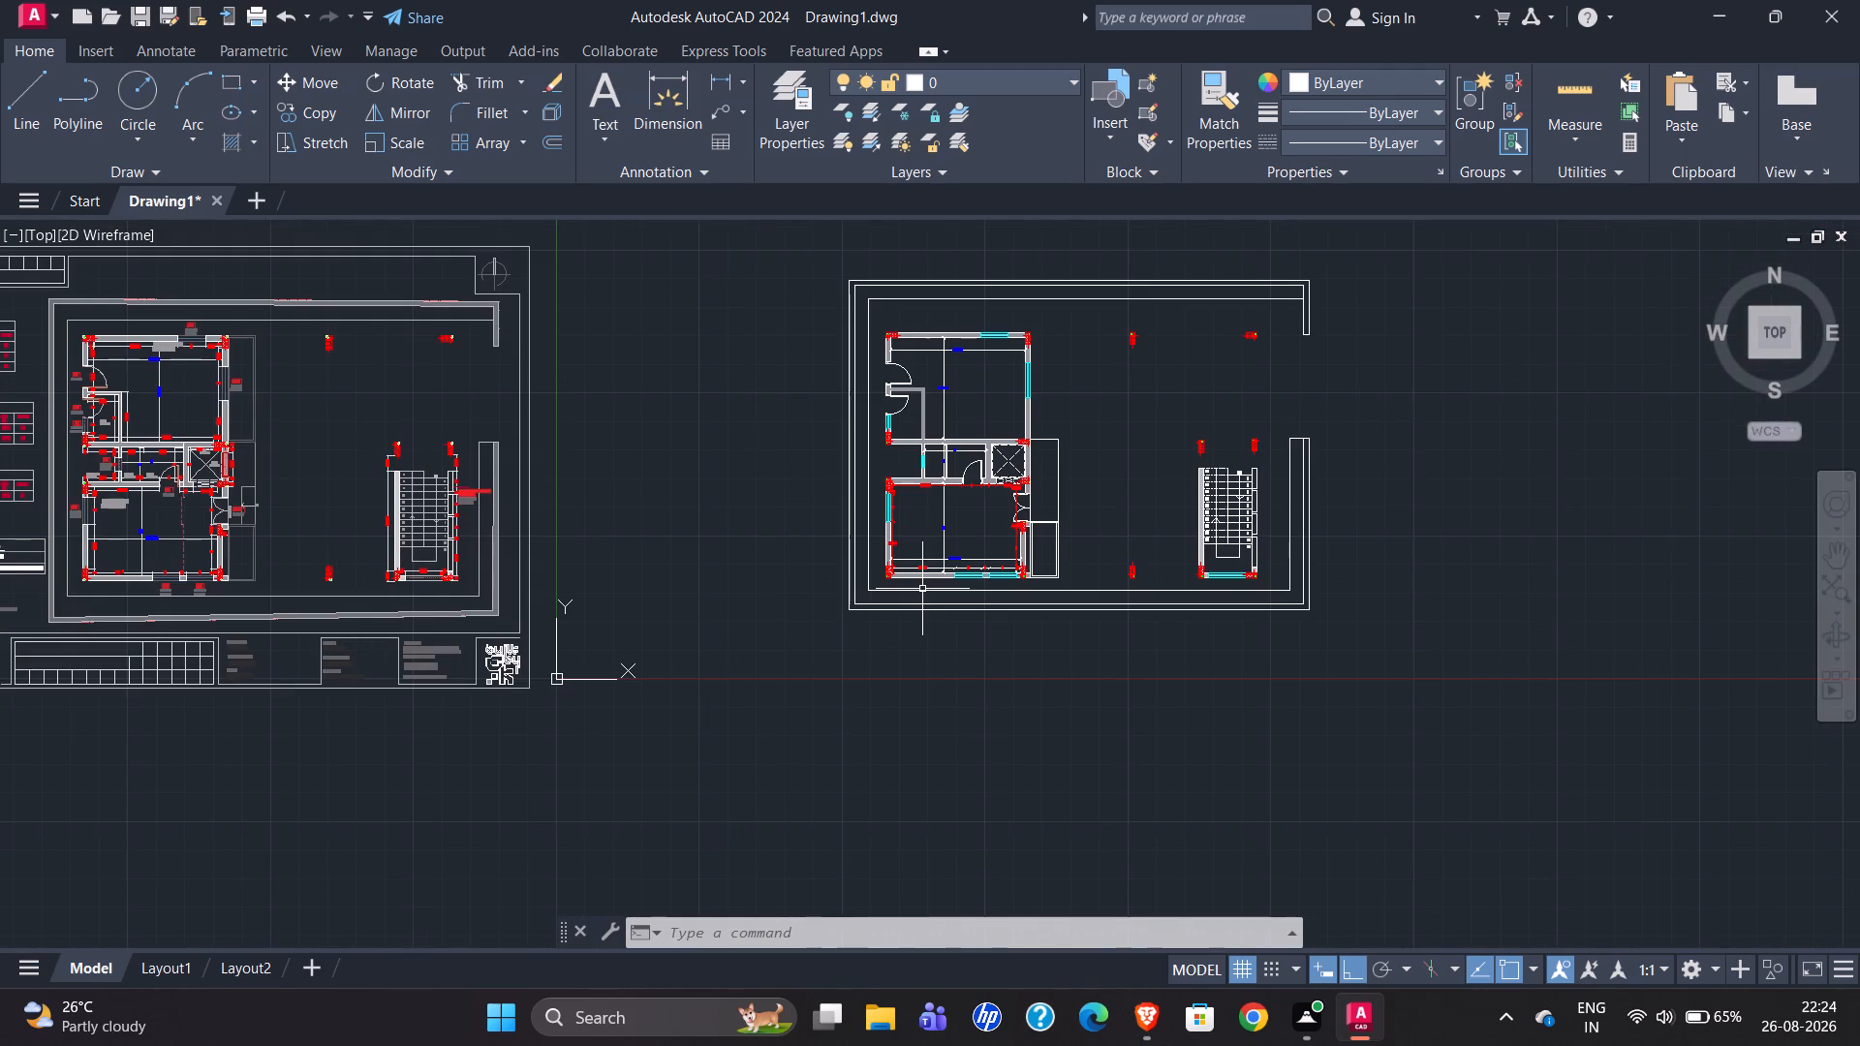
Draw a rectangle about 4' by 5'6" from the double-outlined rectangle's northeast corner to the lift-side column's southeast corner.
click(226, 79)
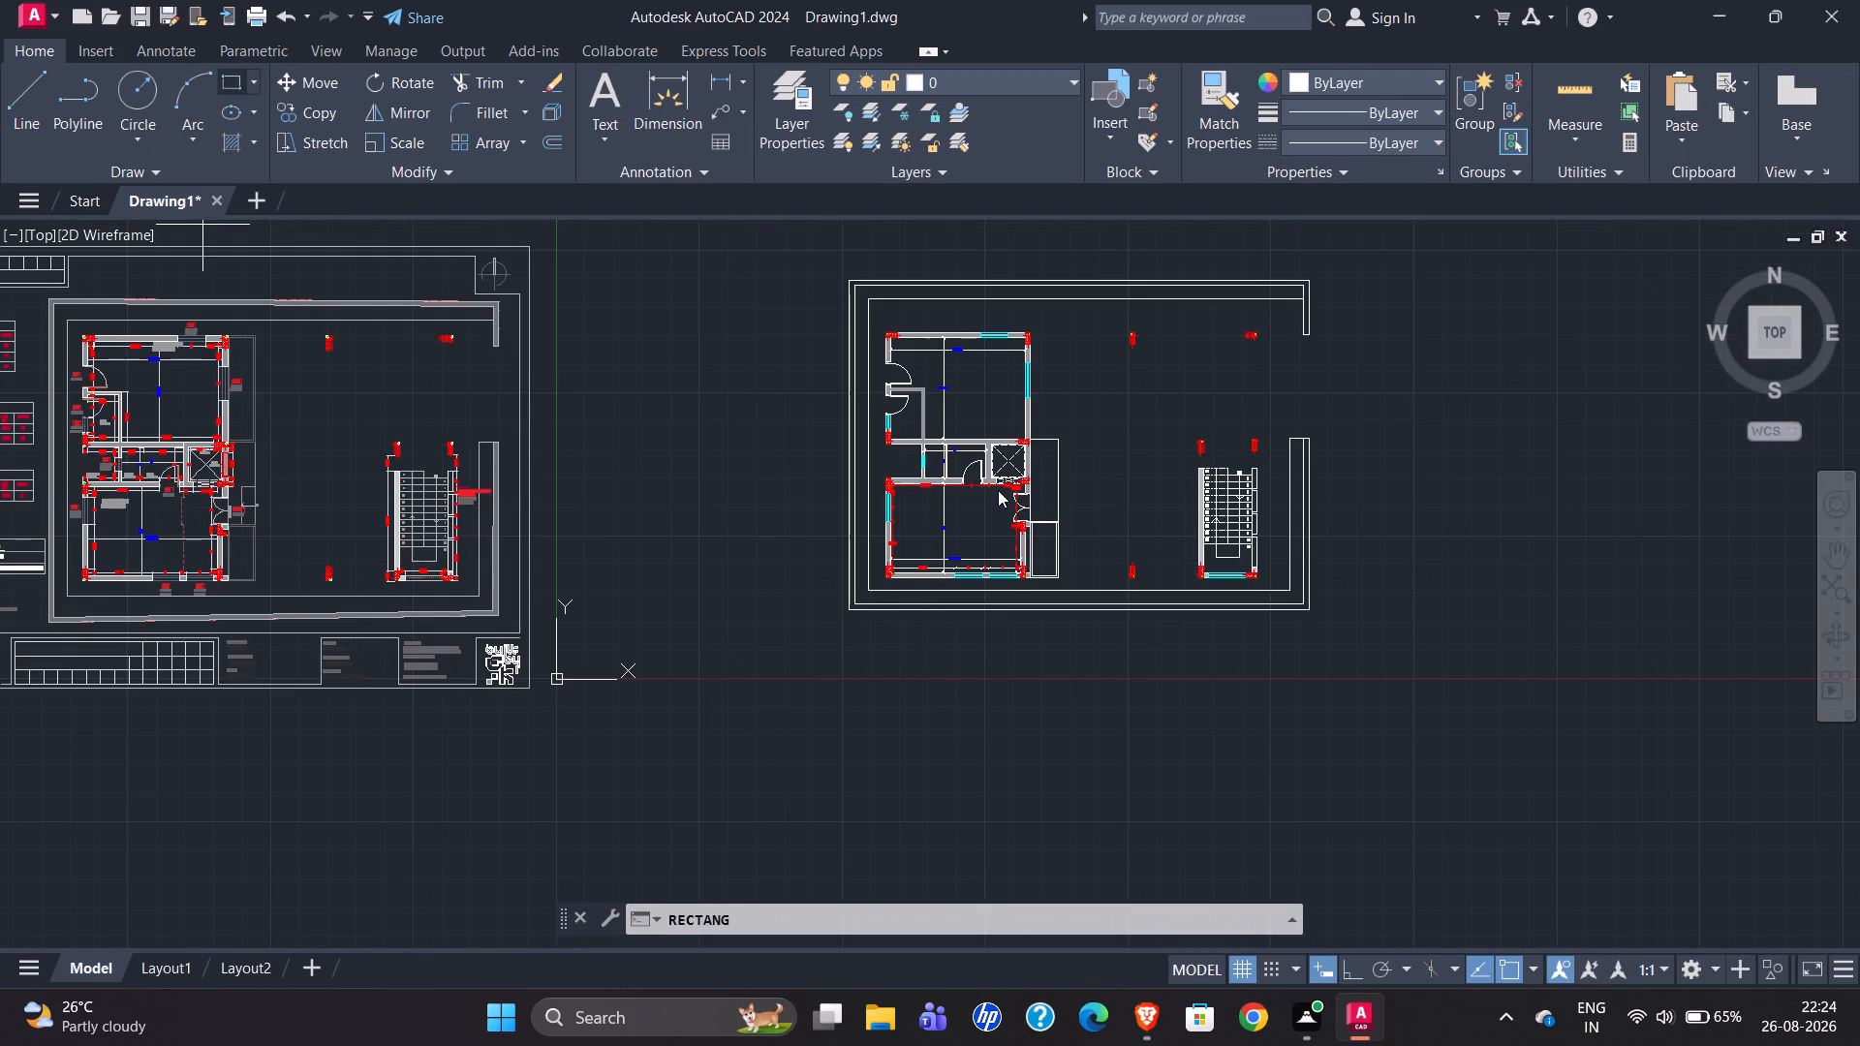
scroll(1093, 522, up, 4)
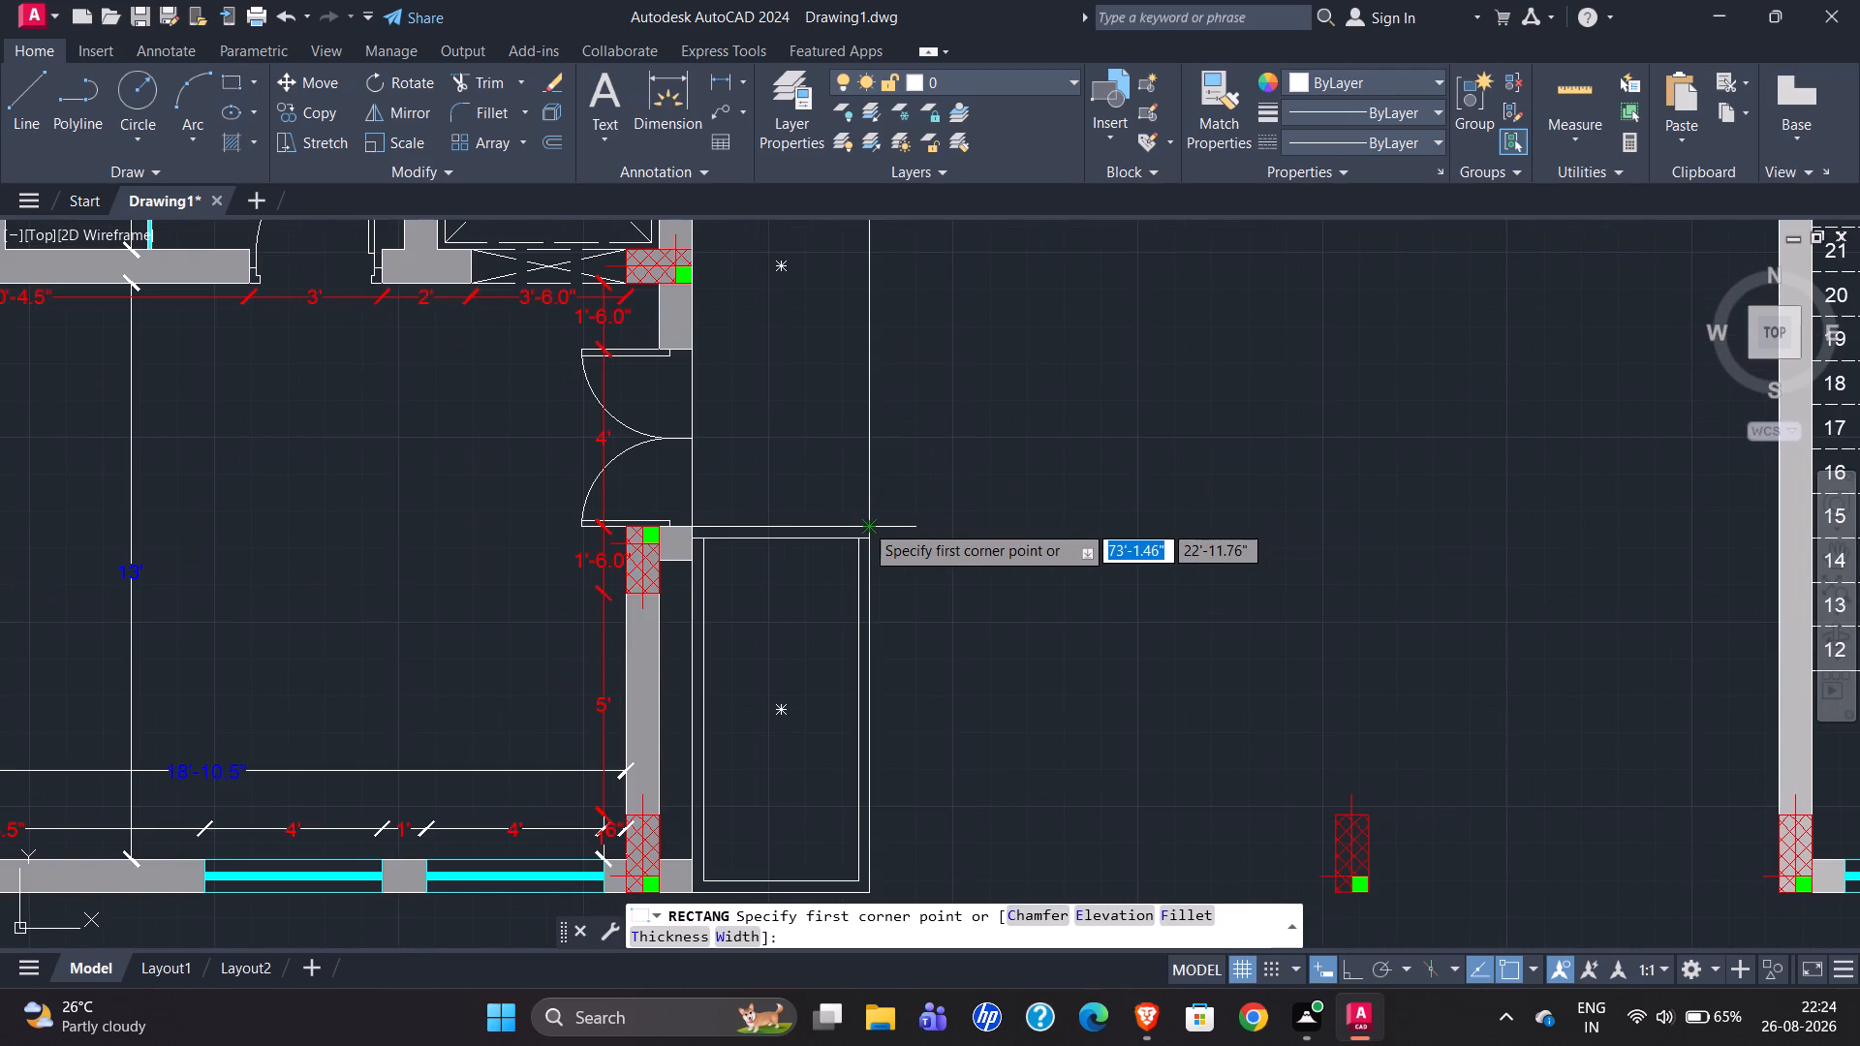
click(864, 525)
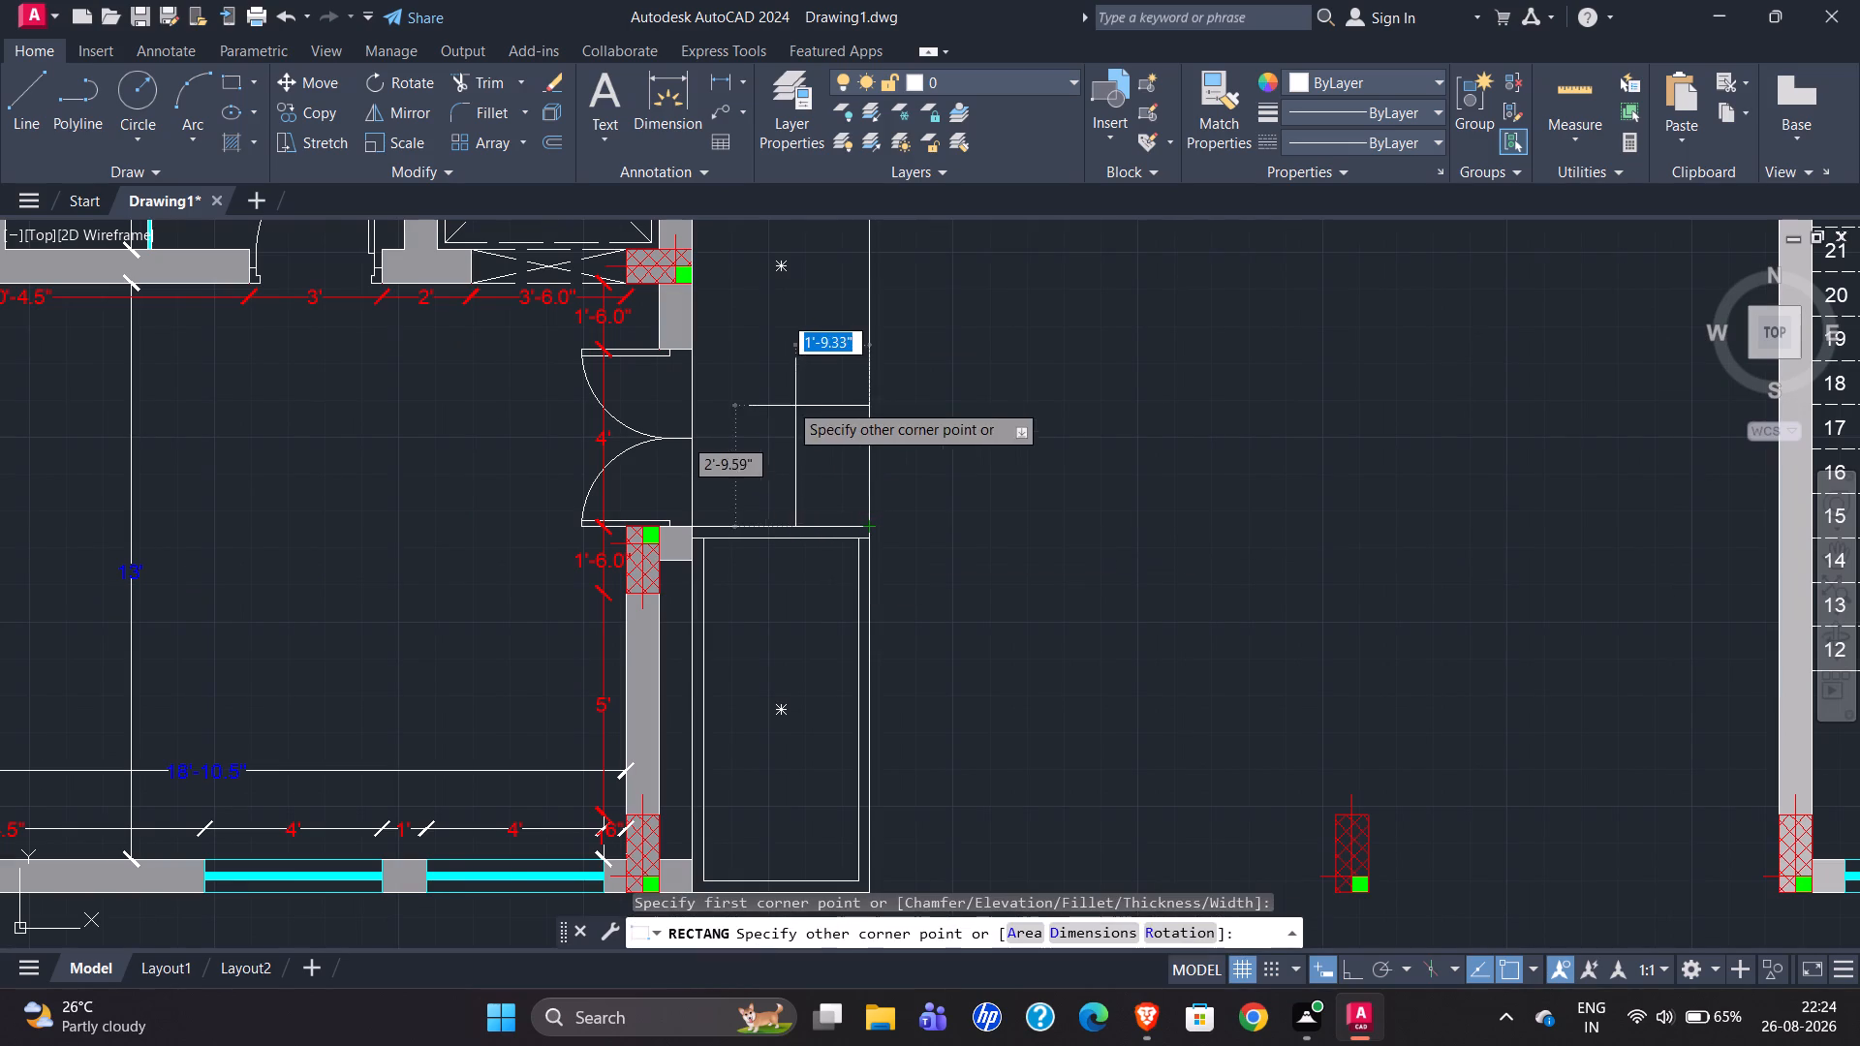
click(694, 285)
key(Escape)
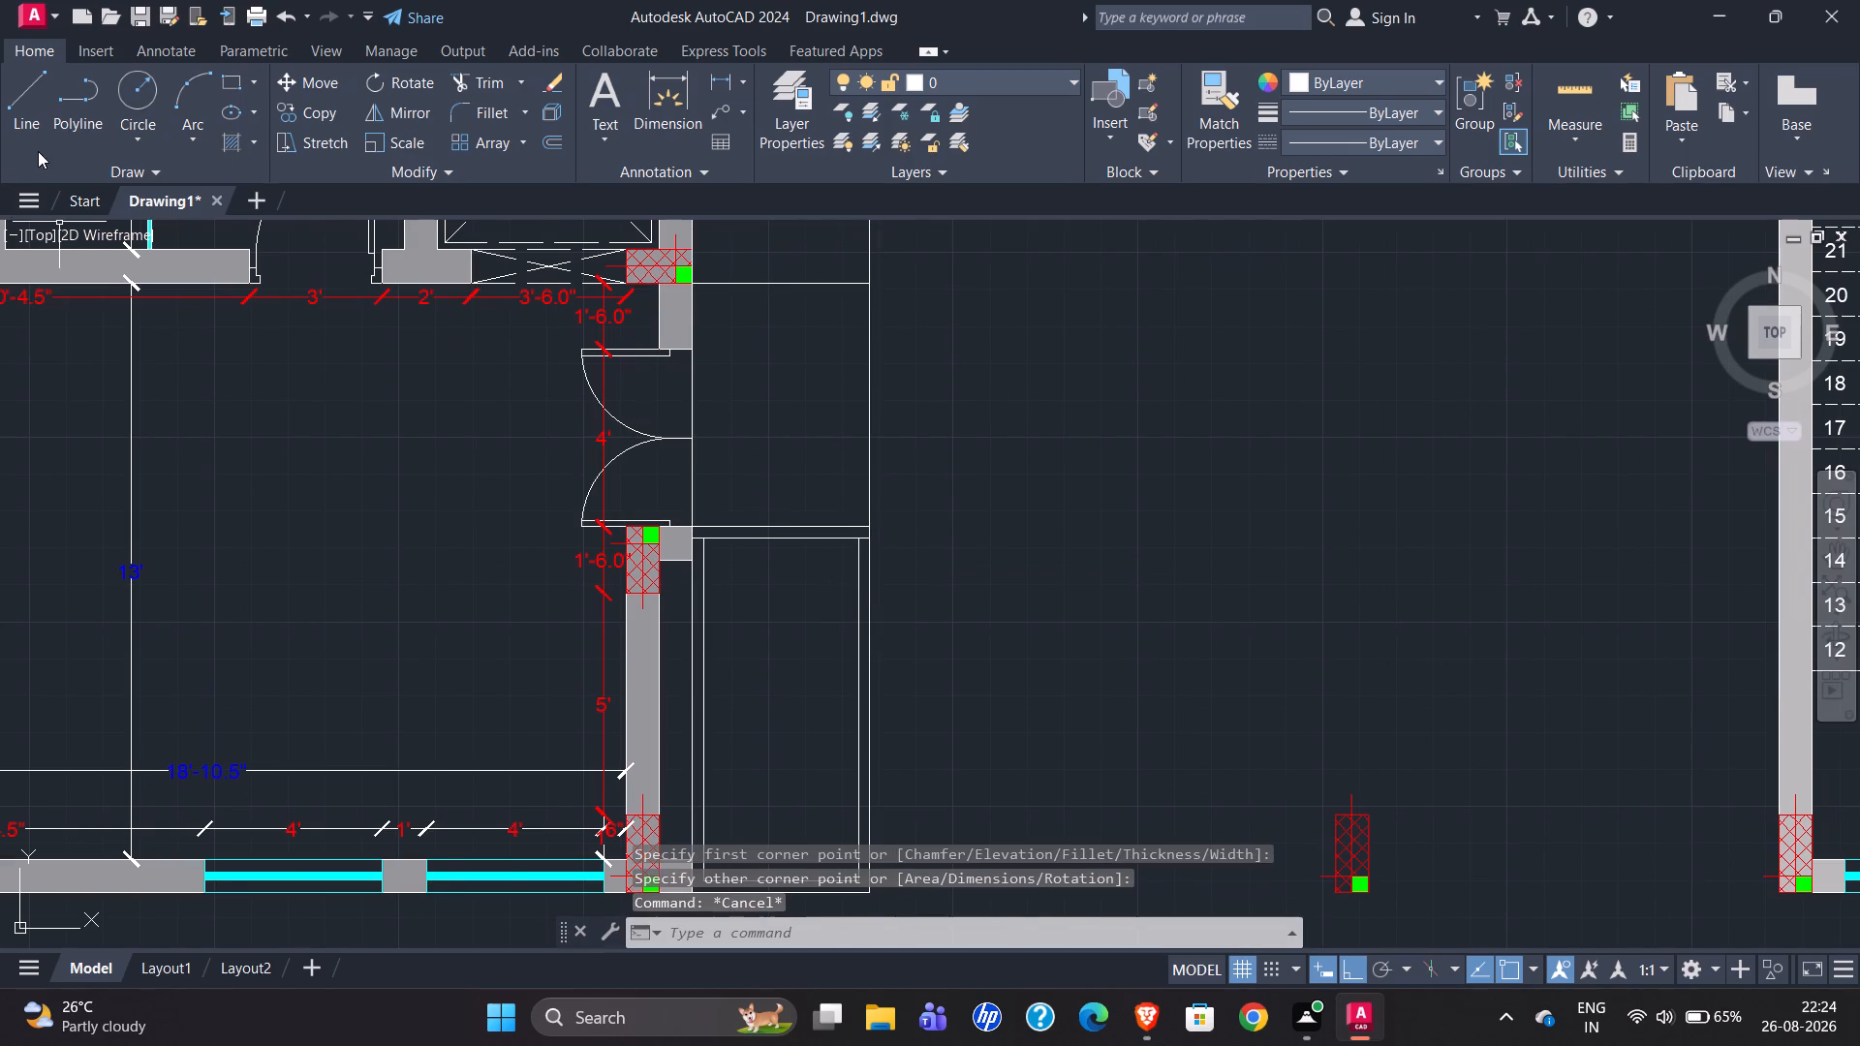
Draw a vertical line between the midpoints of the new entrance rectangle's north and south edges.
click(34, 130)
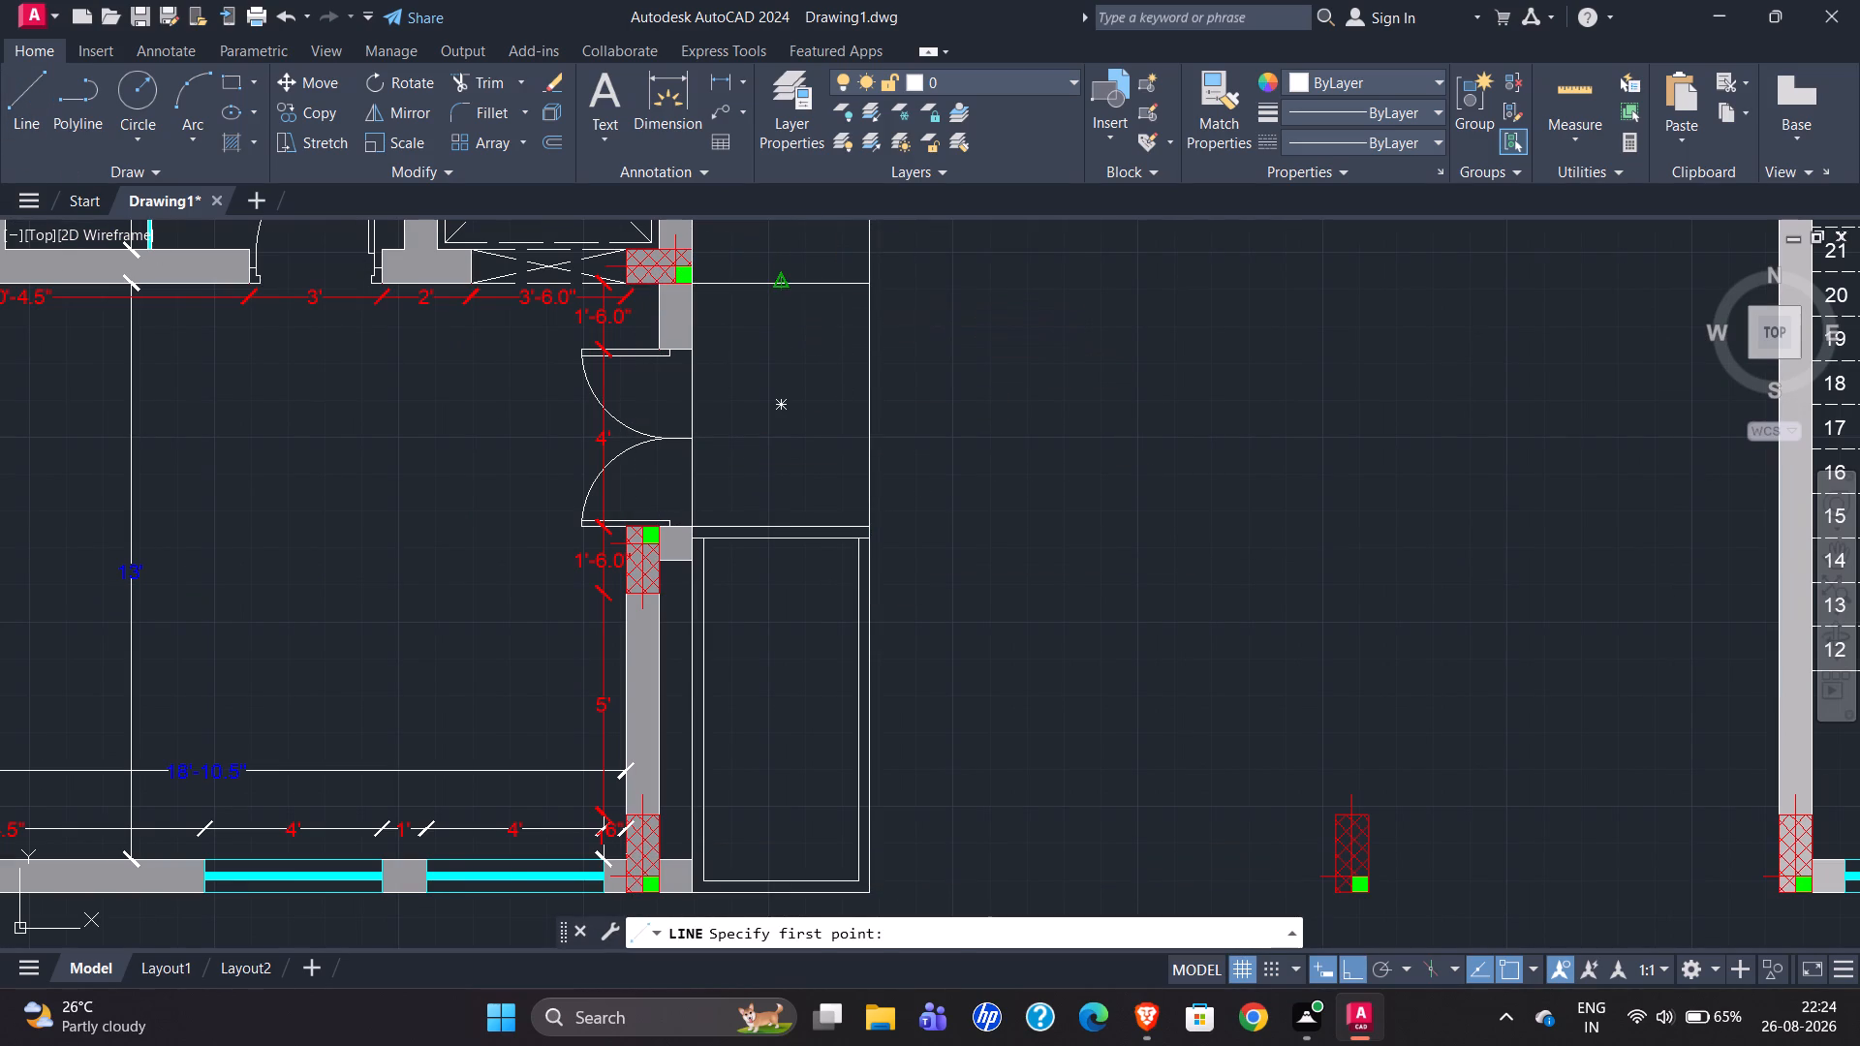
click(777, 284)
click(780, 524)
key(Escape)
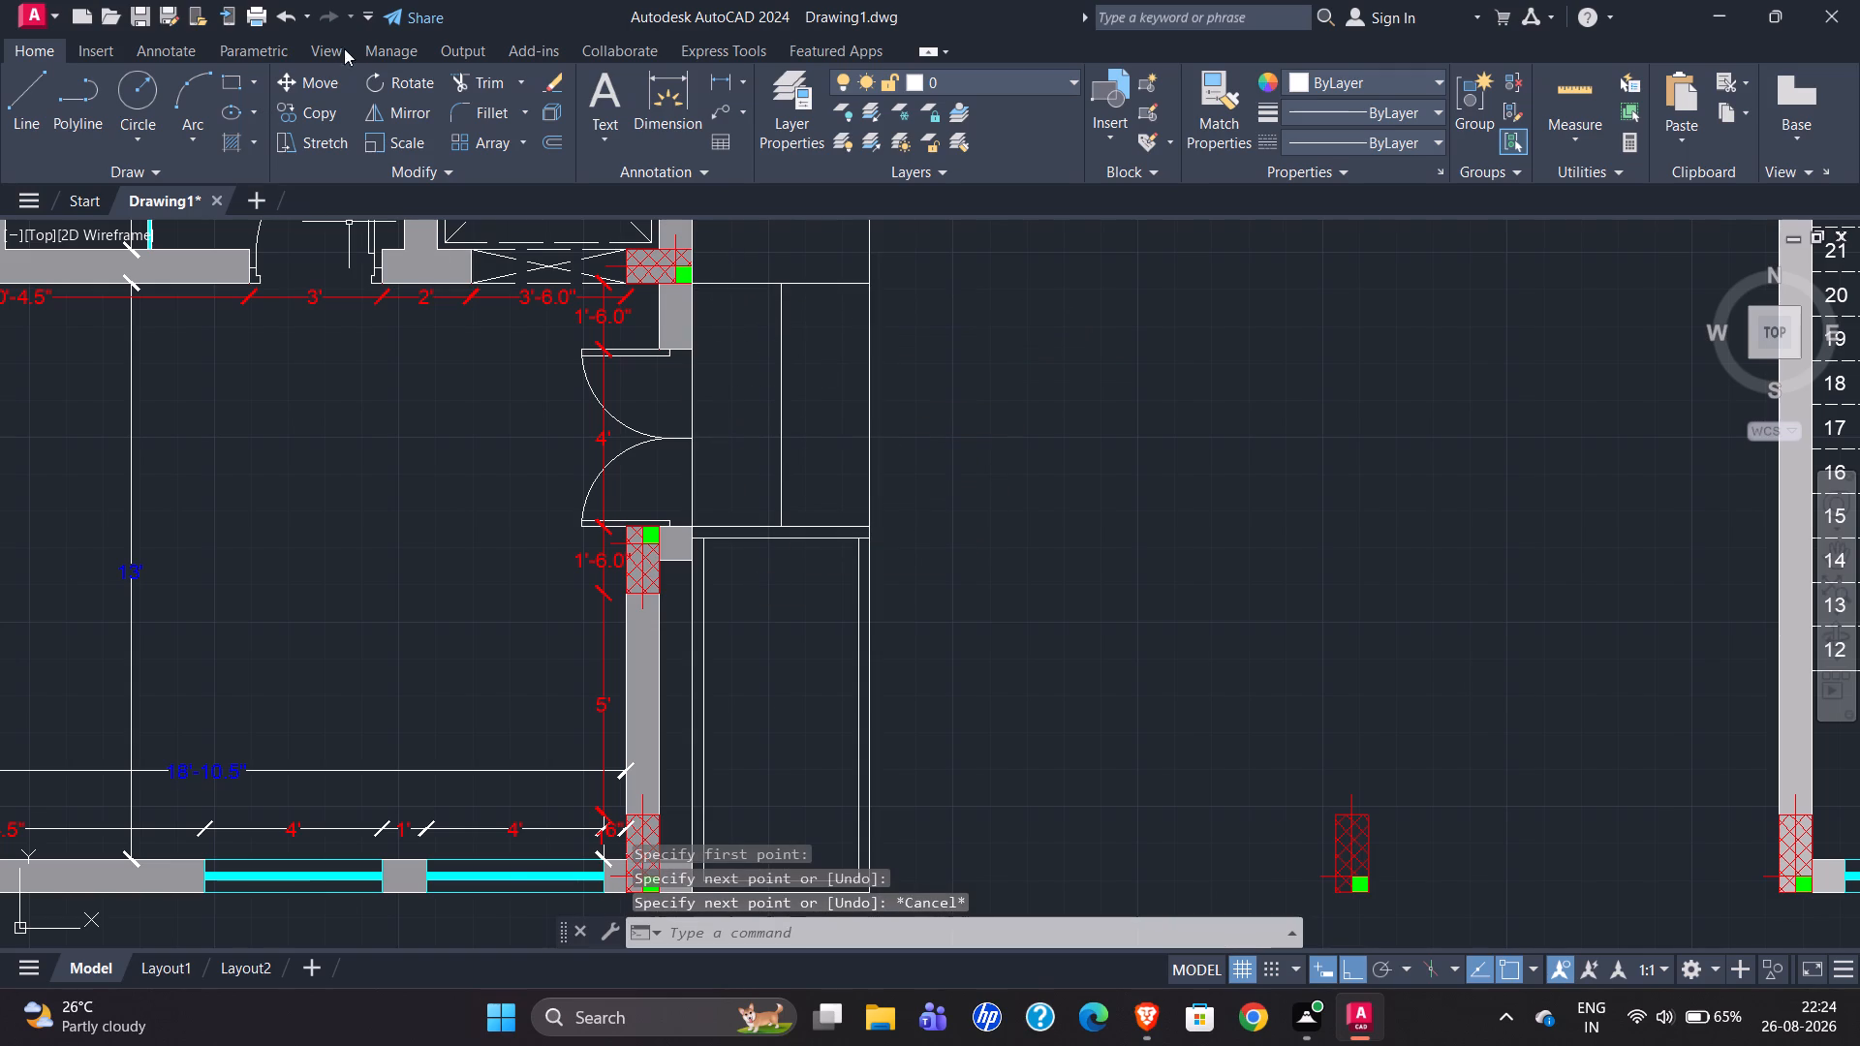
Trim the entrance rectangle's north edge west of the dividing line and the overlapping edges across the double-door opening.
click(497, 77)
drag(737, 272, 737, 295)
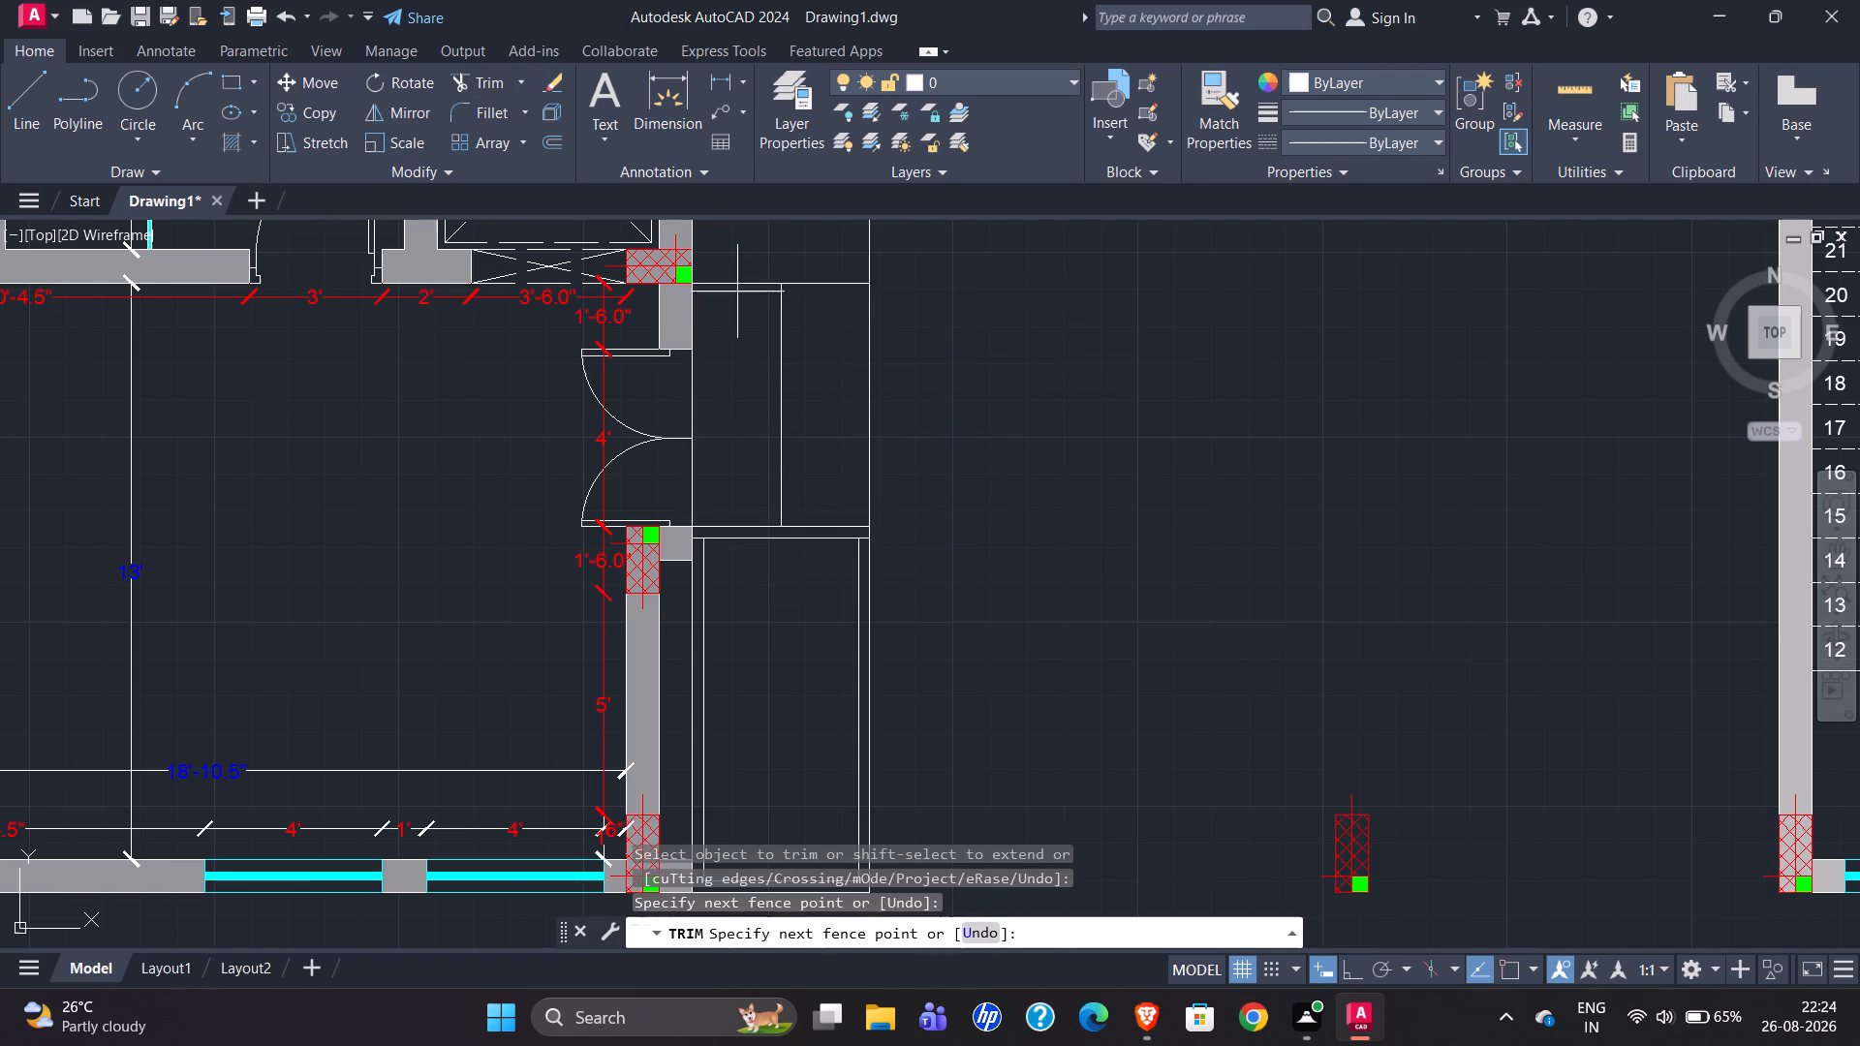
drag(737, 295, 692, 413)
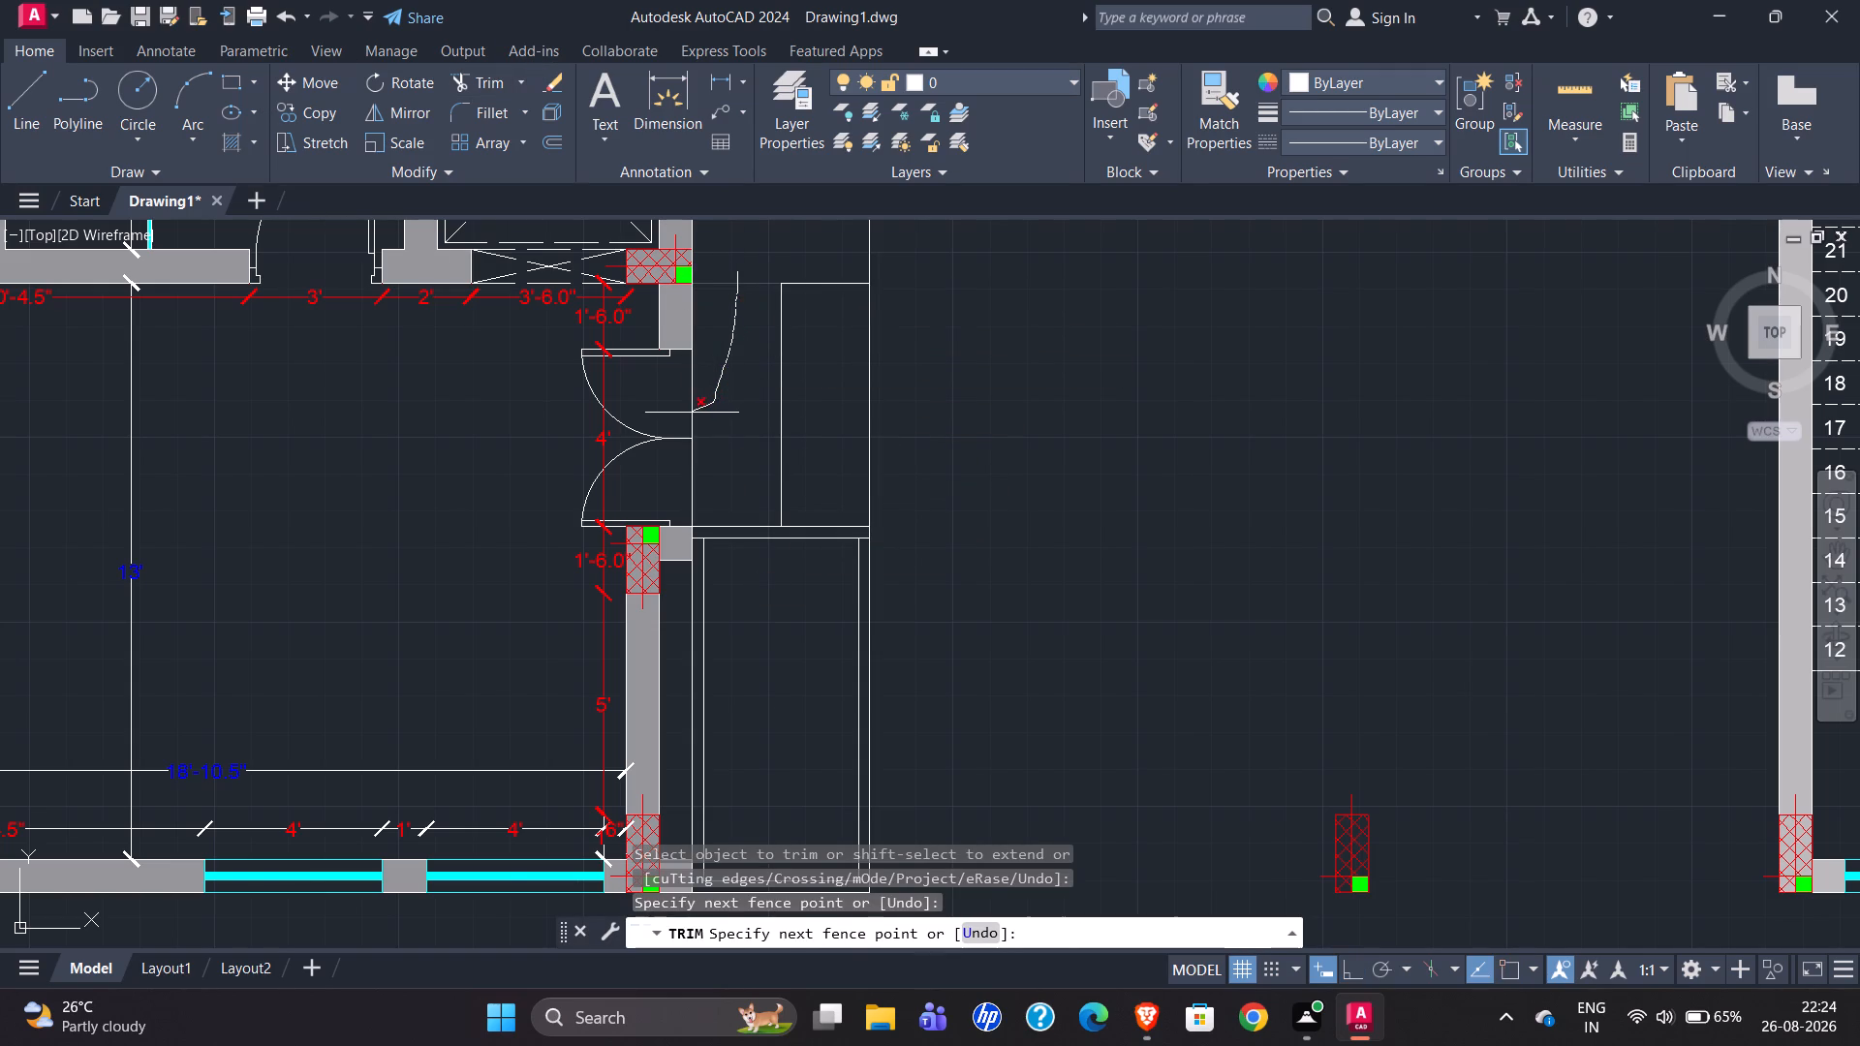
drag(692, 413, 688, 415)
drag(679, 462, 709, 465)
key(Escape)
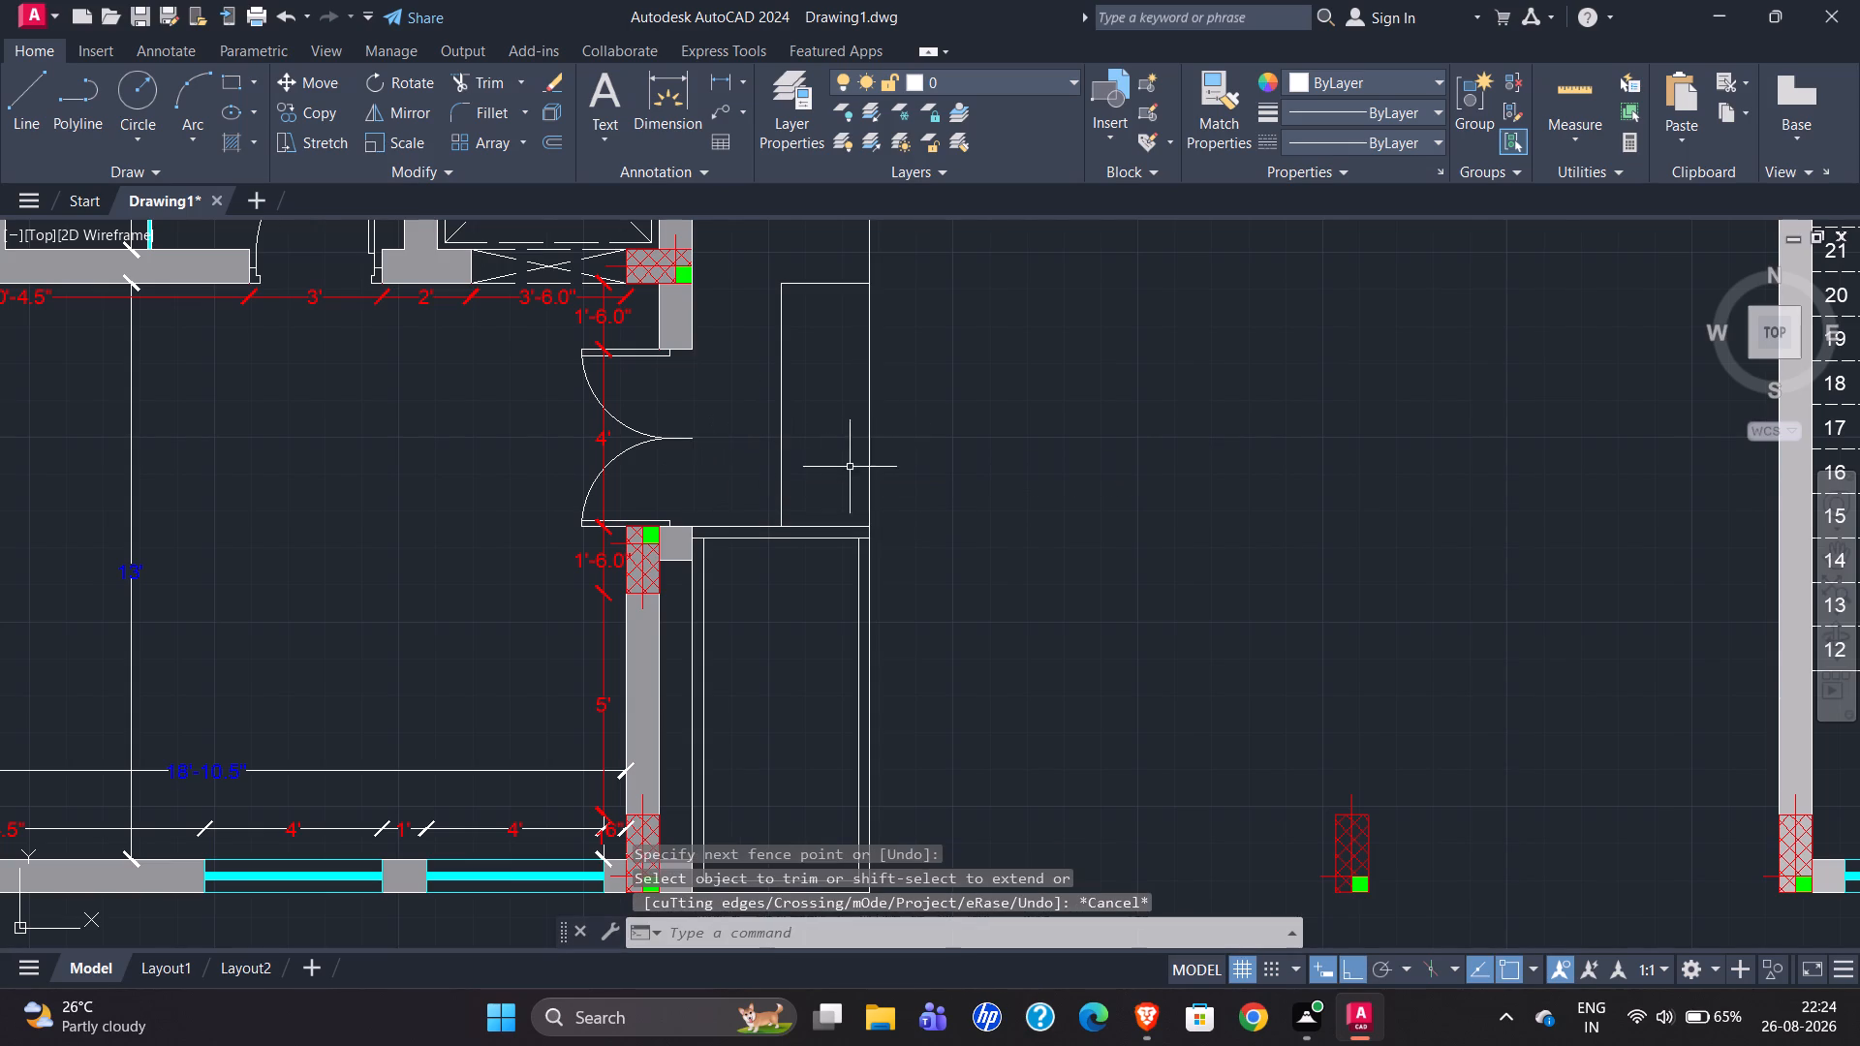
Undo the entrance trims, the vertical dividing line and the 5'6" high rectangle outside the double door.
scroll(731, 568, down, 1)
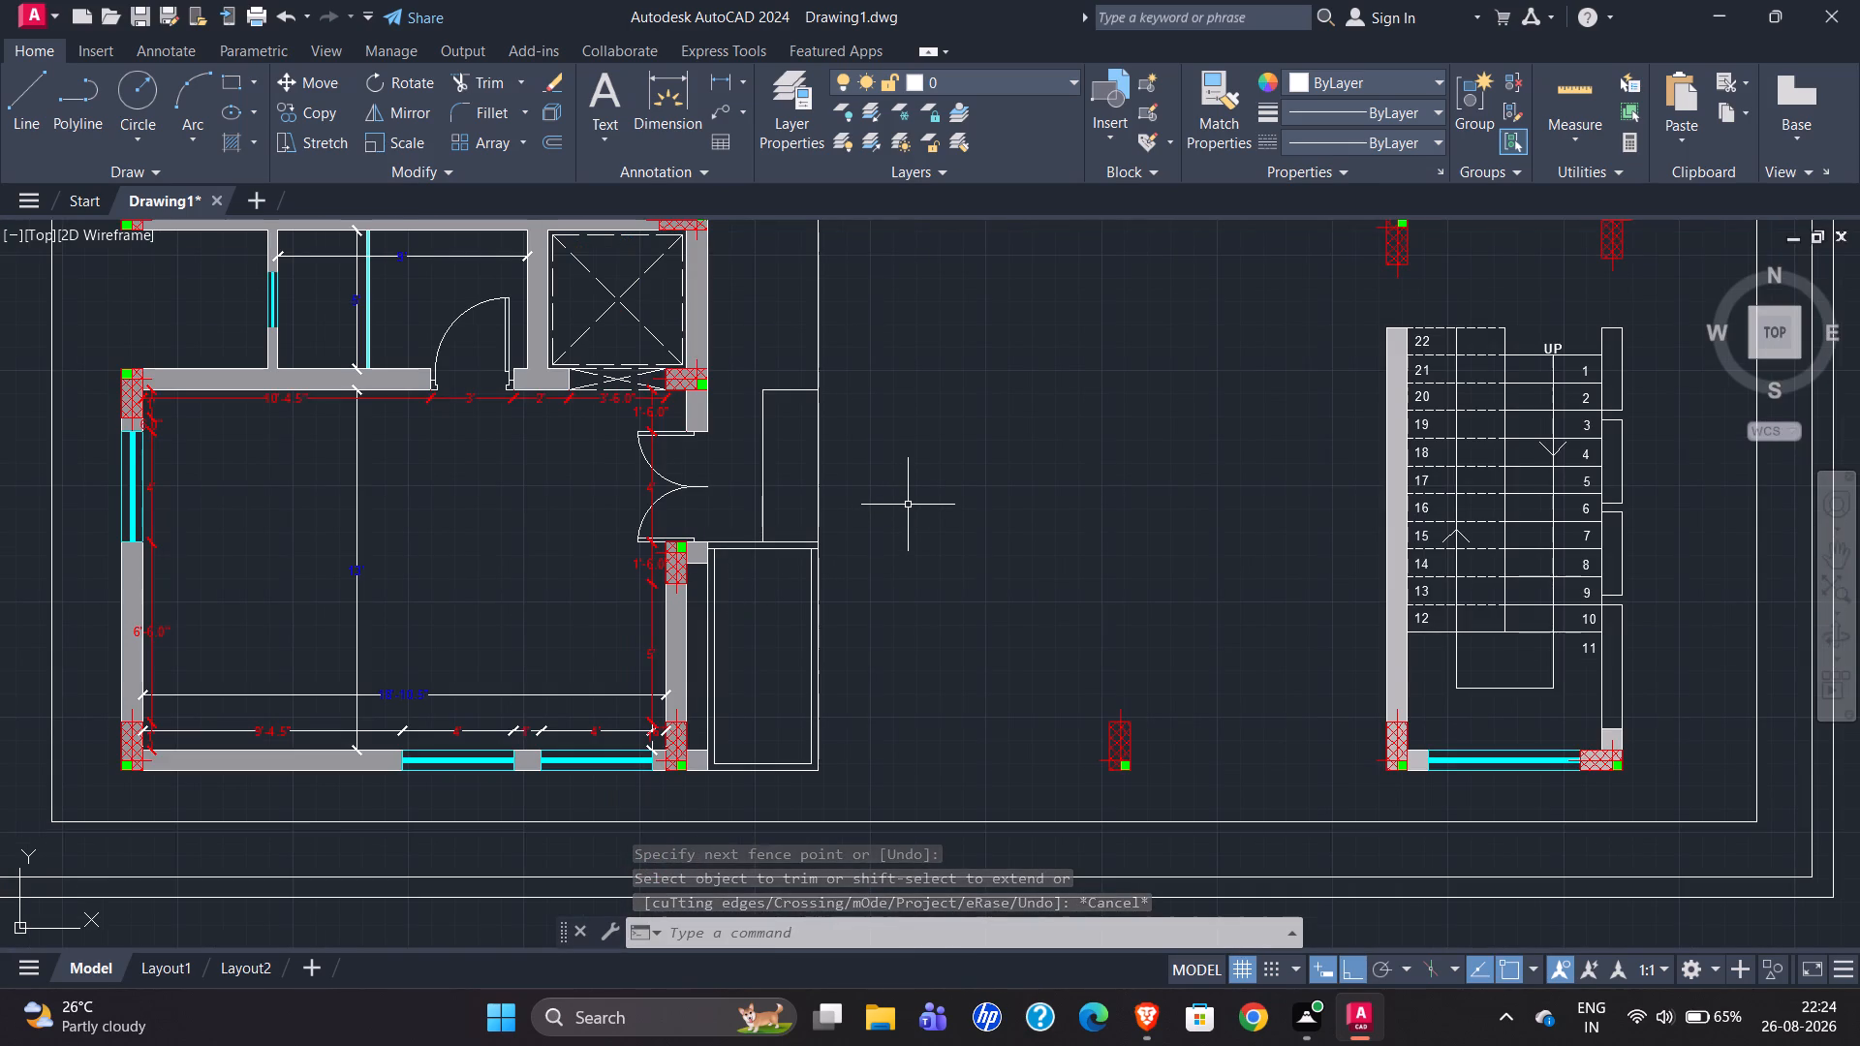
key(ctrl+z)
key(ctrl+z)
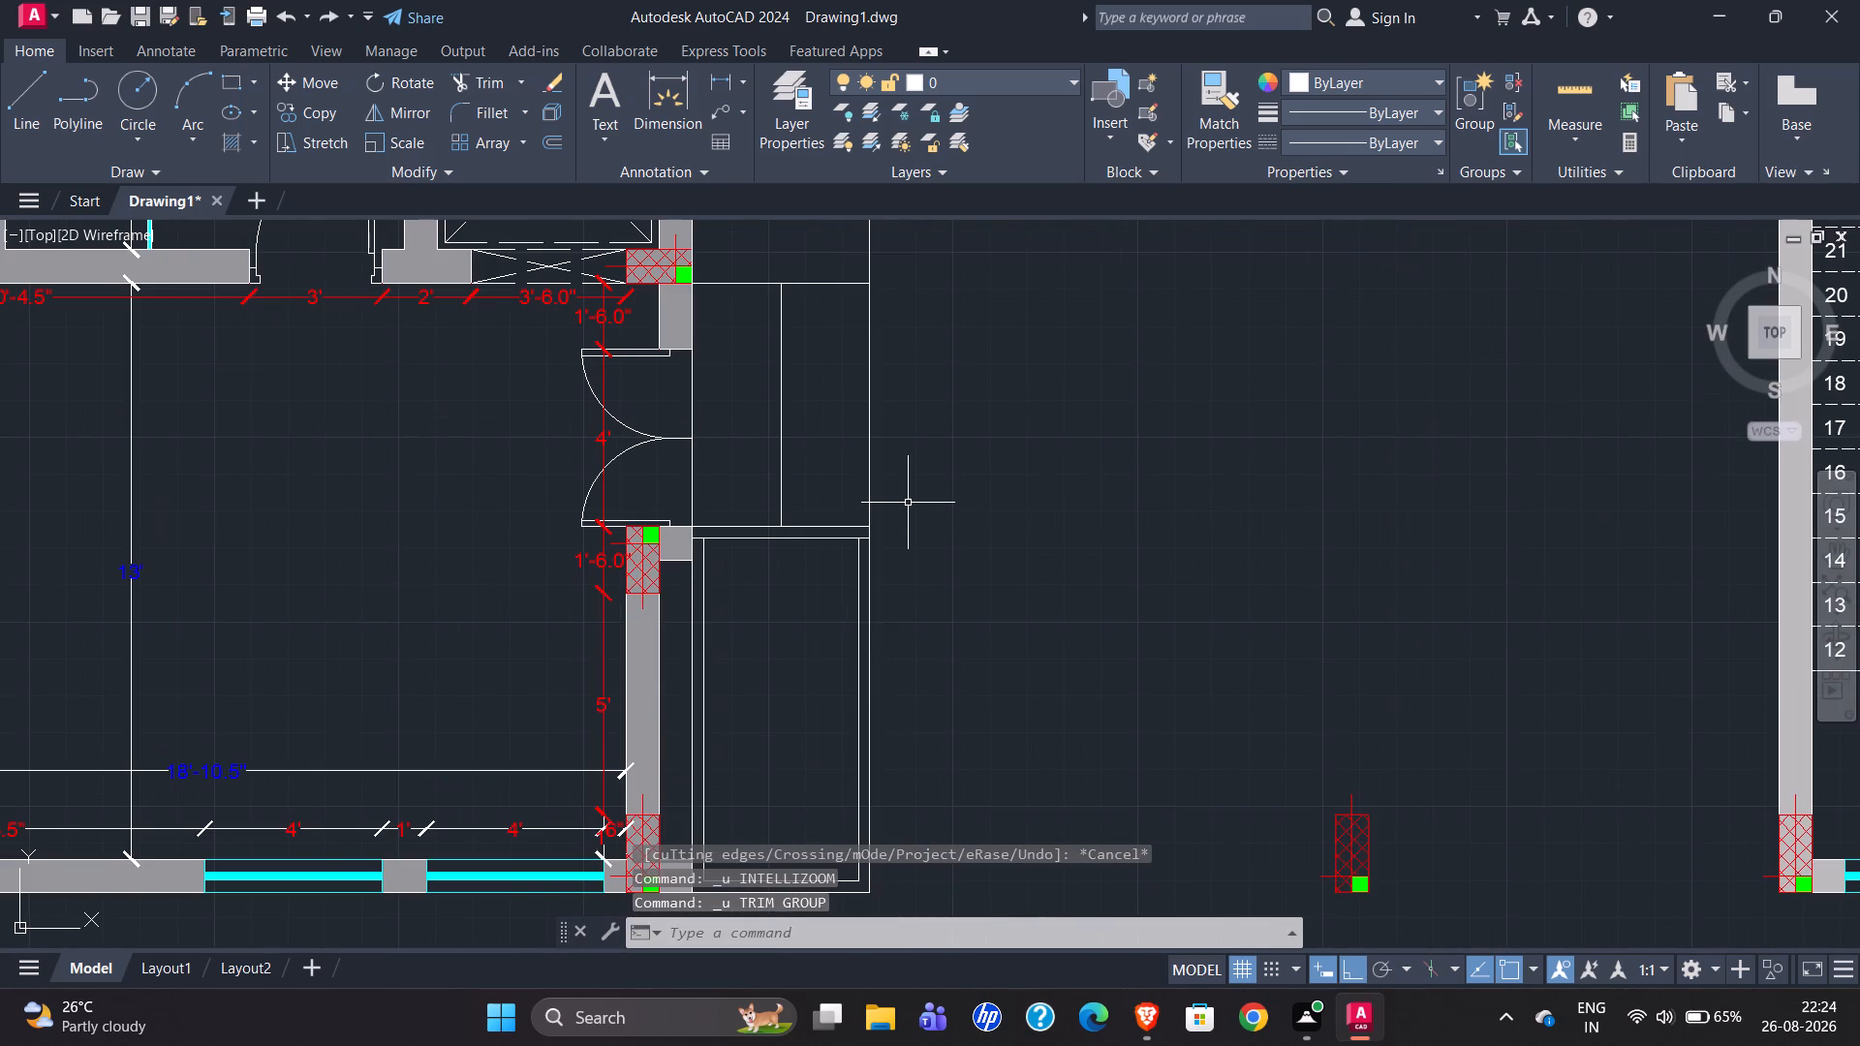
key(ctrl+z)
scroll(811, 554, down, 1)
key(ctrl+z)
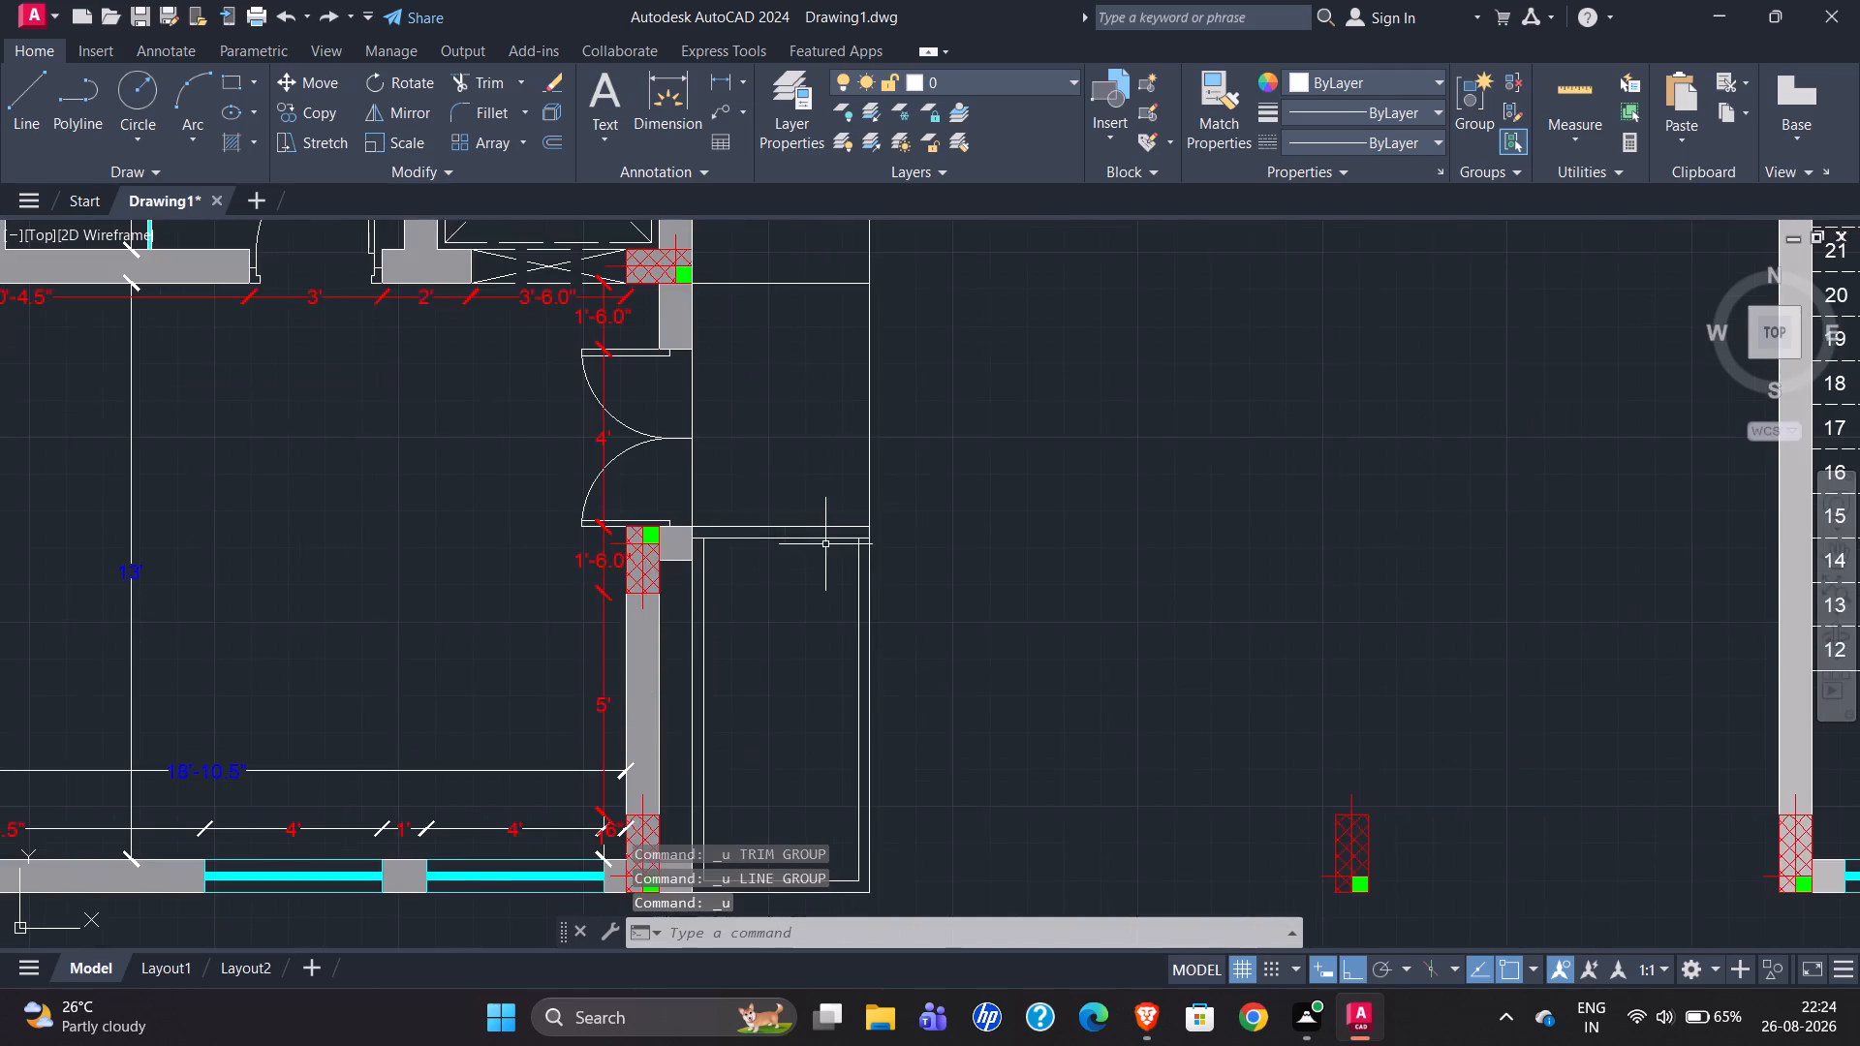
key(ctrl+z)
Examine again how the reference plan's MD2 entrance step outline sits between the lift-side column and the double-outlined rectangle.
scroll(1007, 498, up, 4)
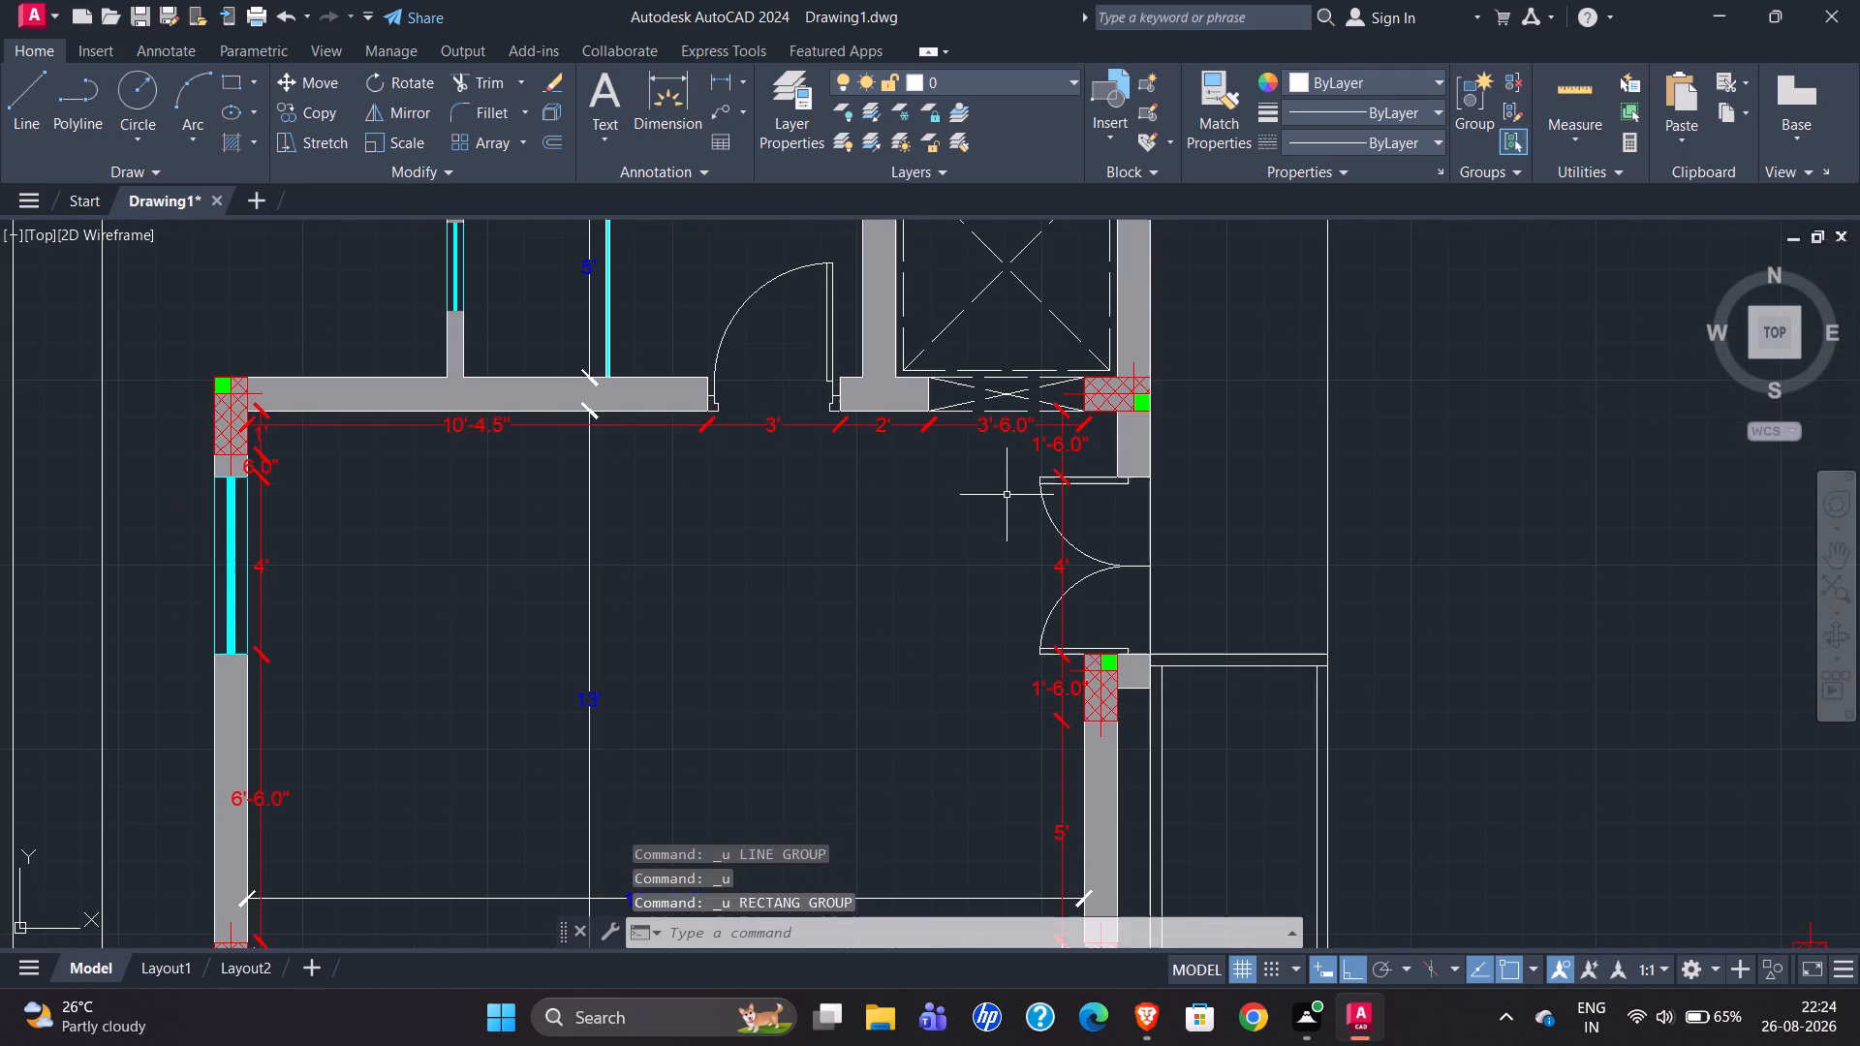
scroll(1073, 538, down, 3)
scroll(1186, 549, down, 1)
scroll(296, 570, up, 3)
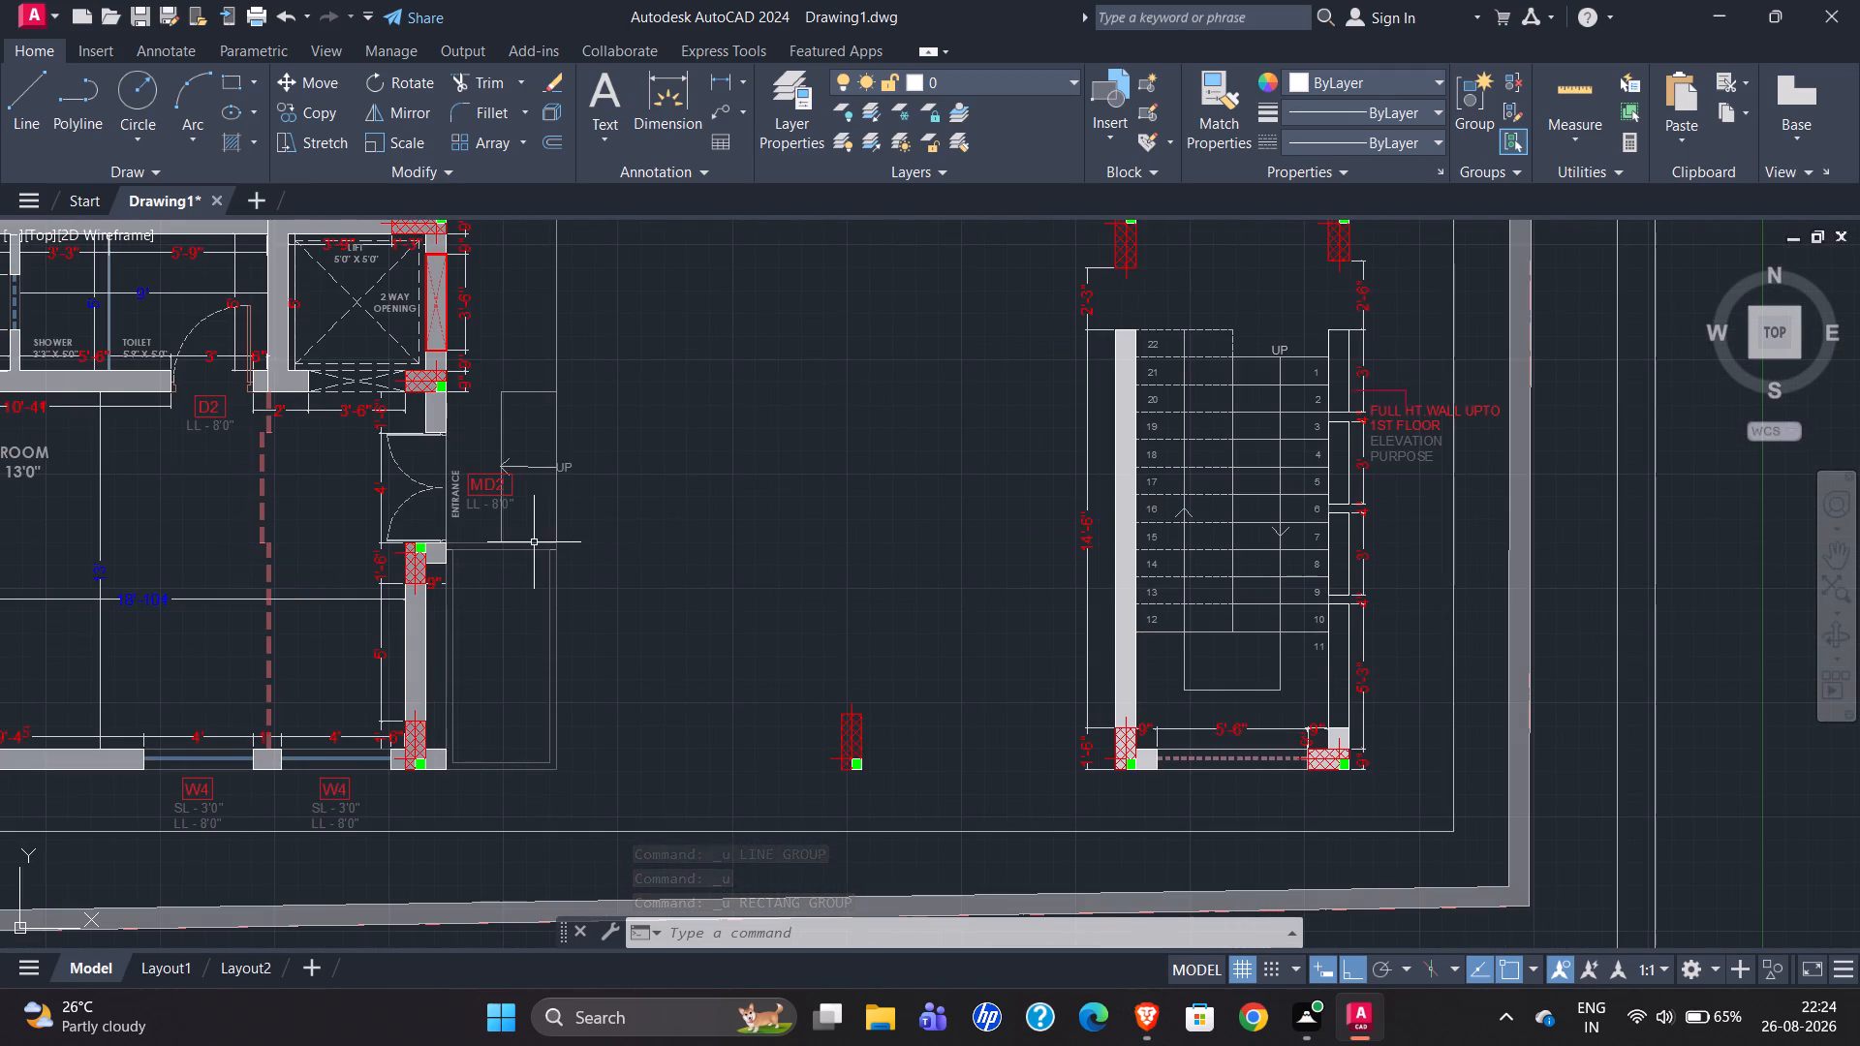
scroll(382, 603, down, 1)
scroll(492, 569, up, 3)
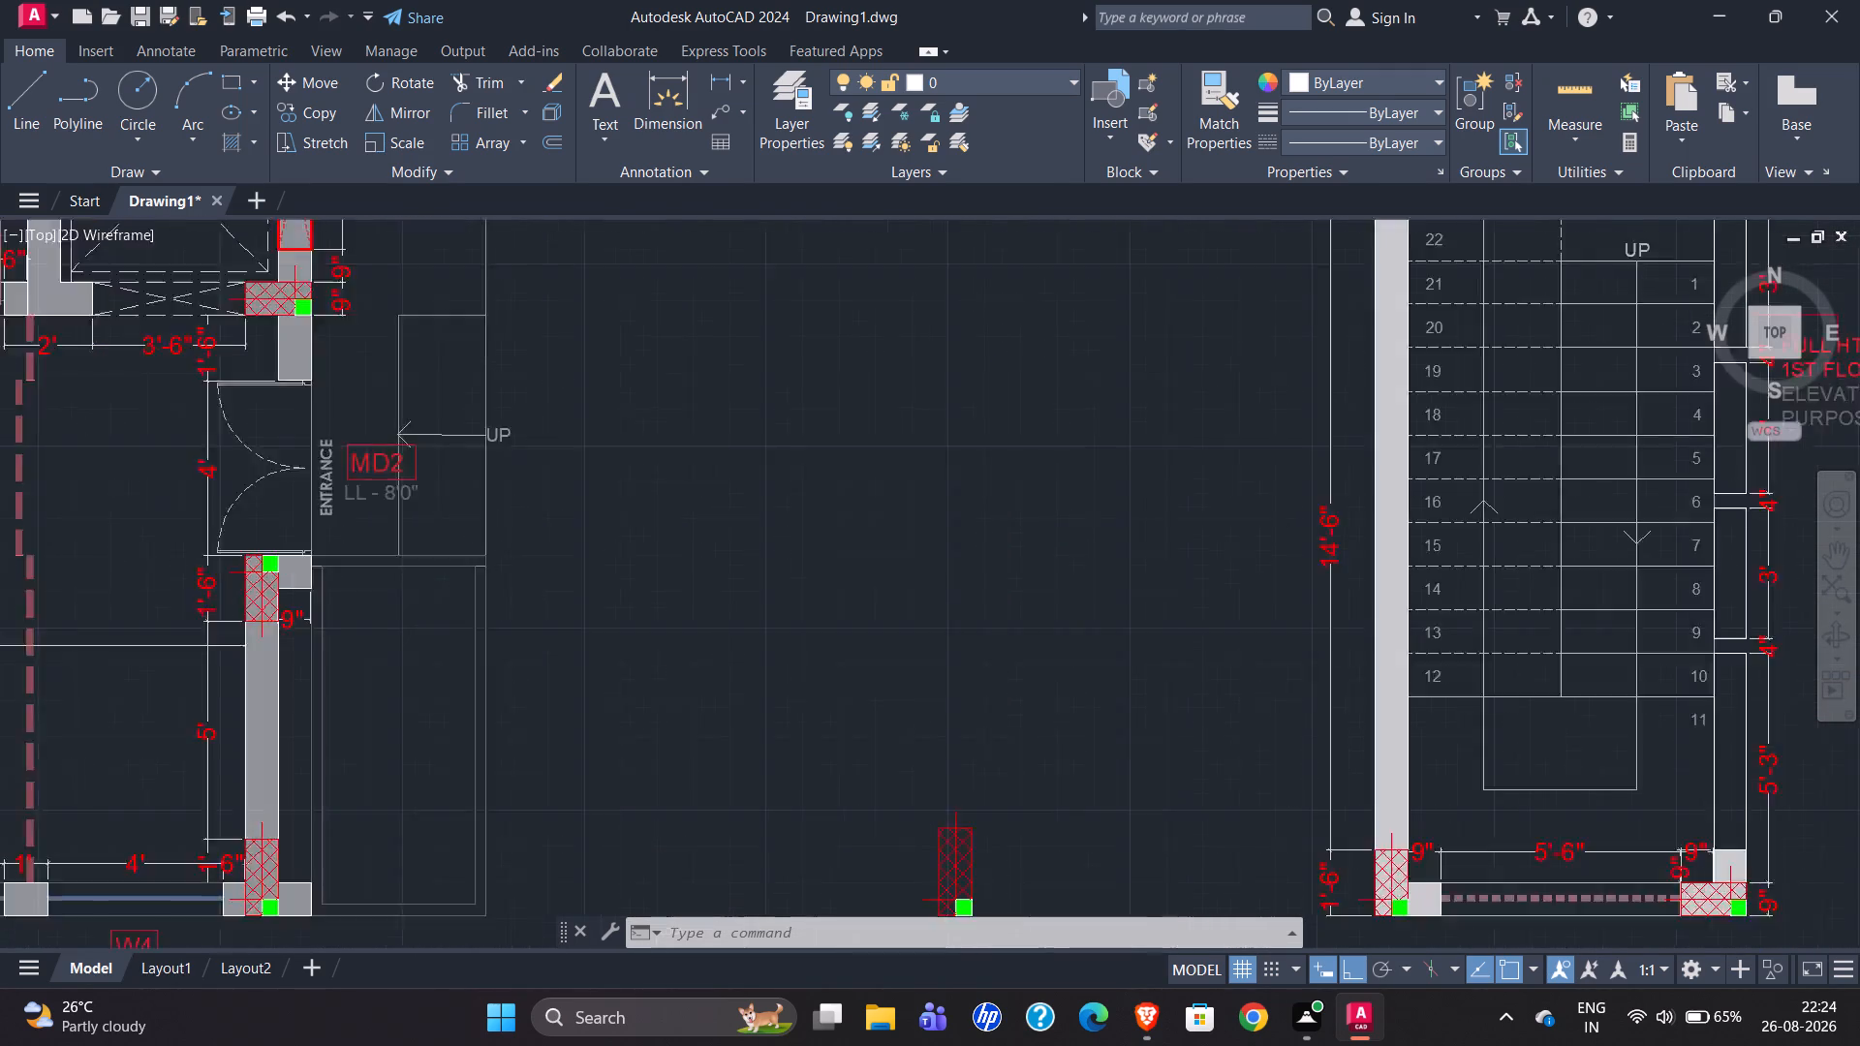
scroll(289, 652, down, 1)
scroll(145, 717, down, 2)
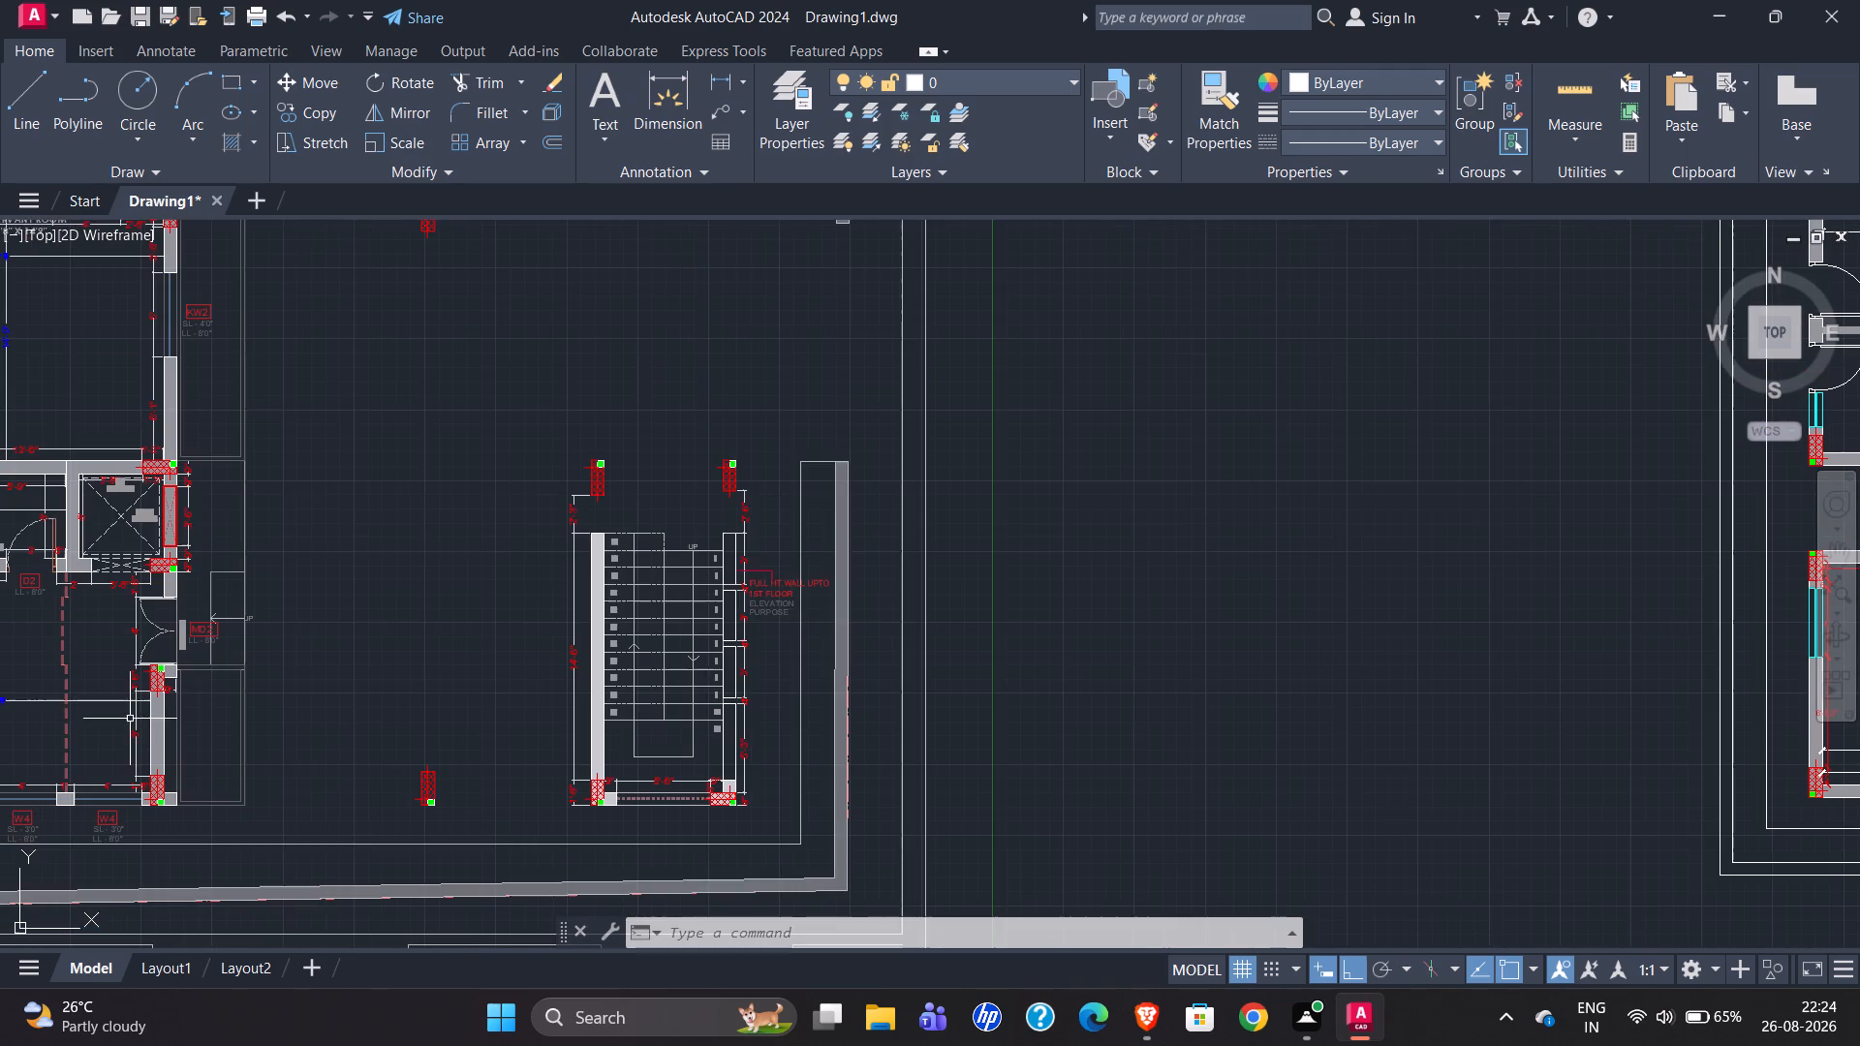
scroll(145, 696, down, 1)
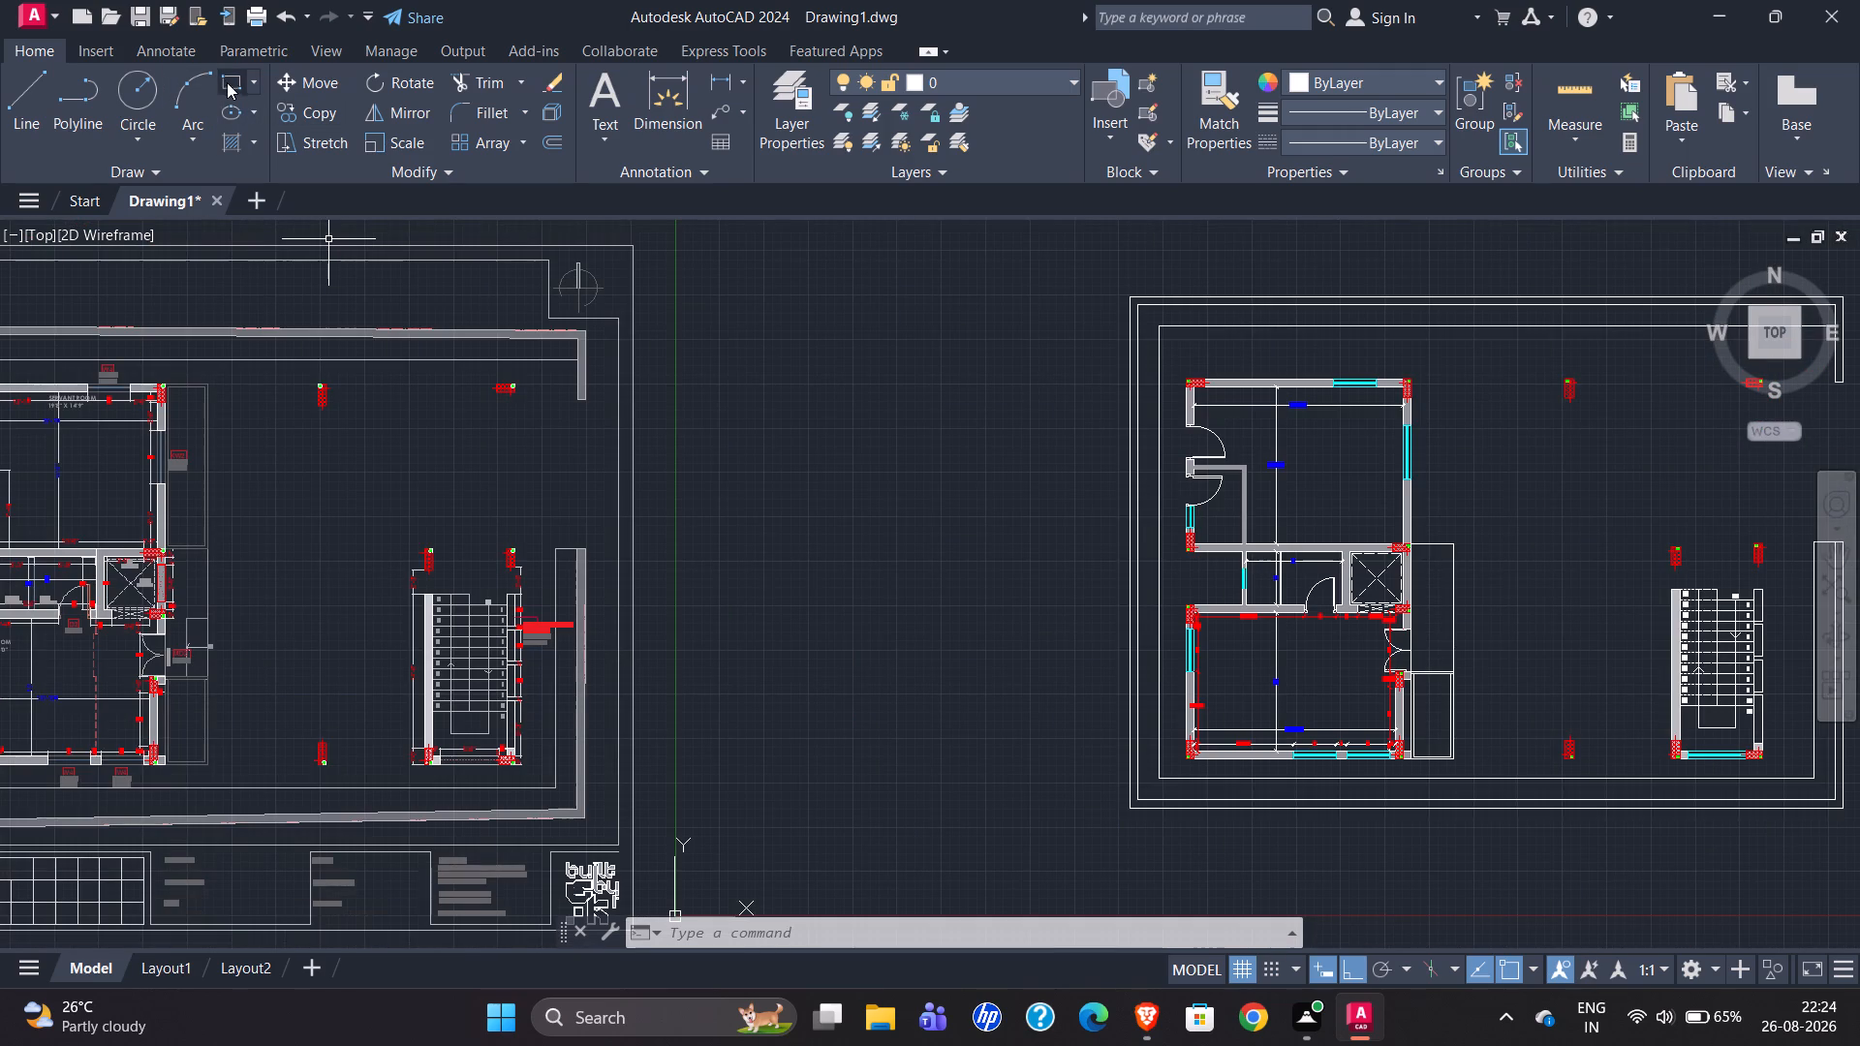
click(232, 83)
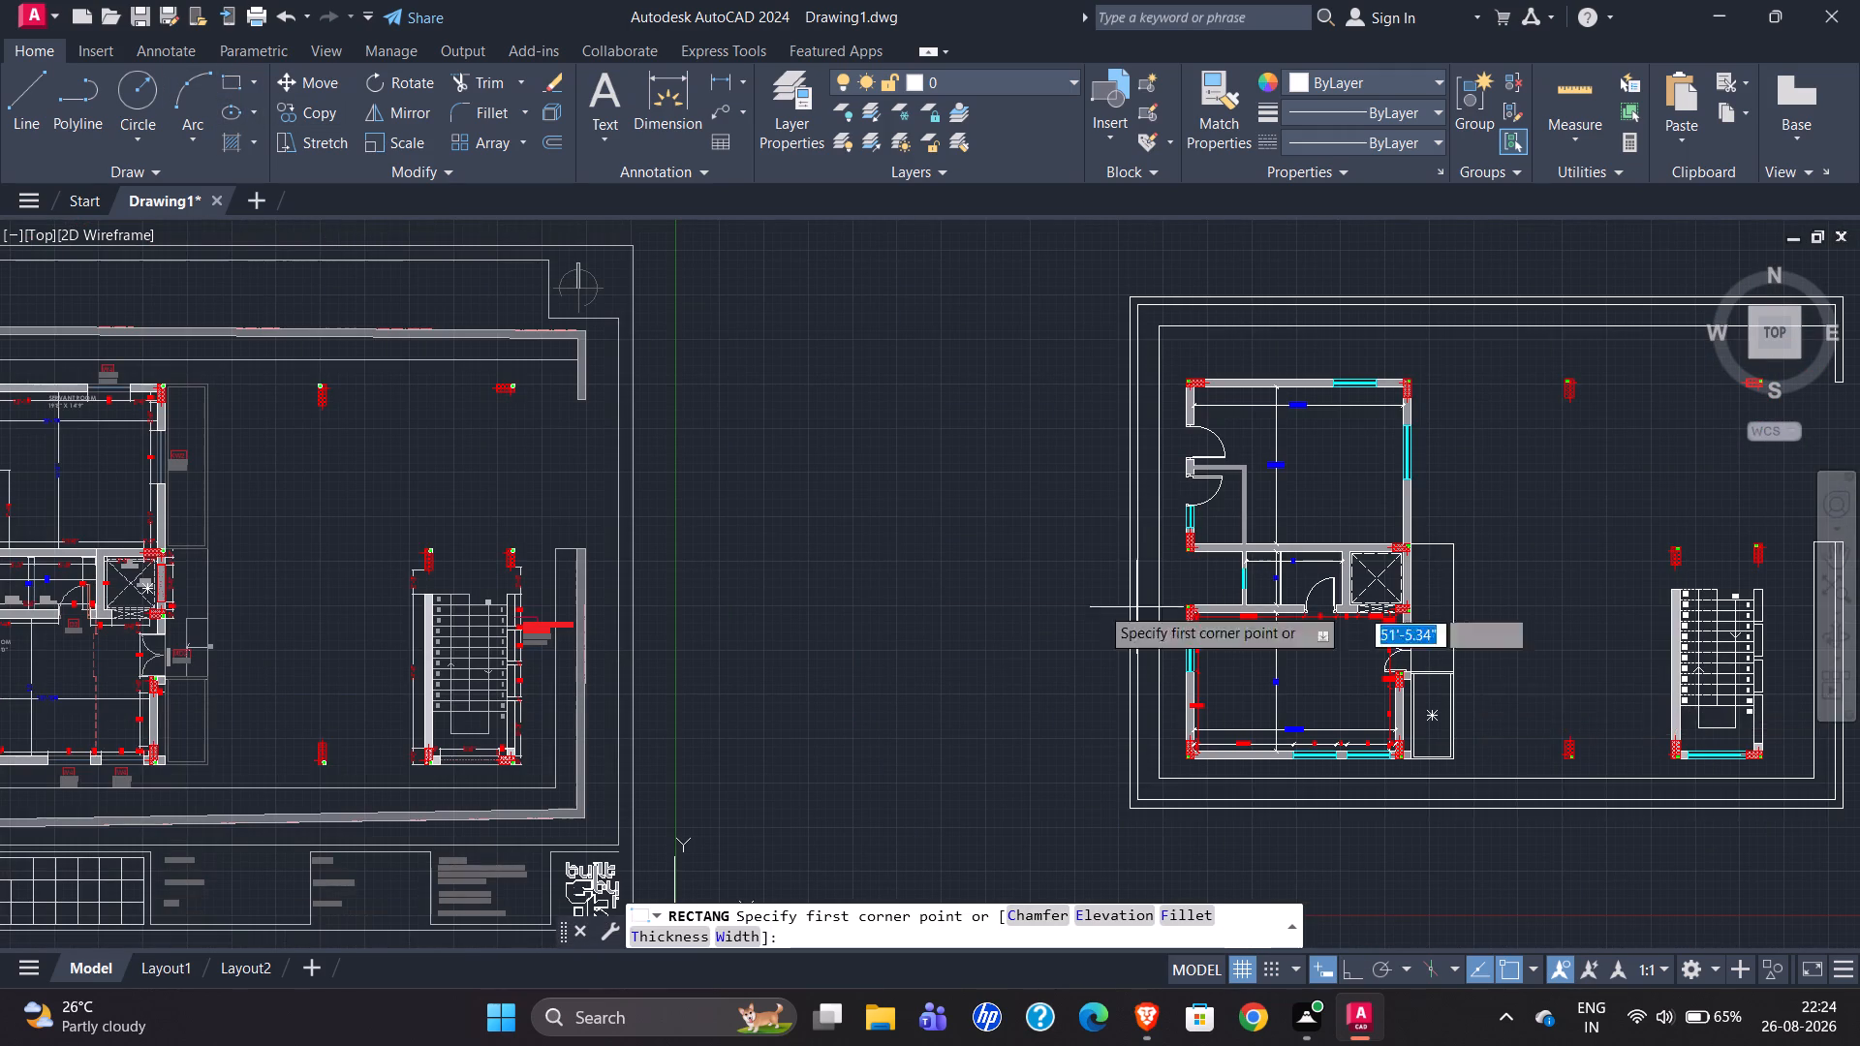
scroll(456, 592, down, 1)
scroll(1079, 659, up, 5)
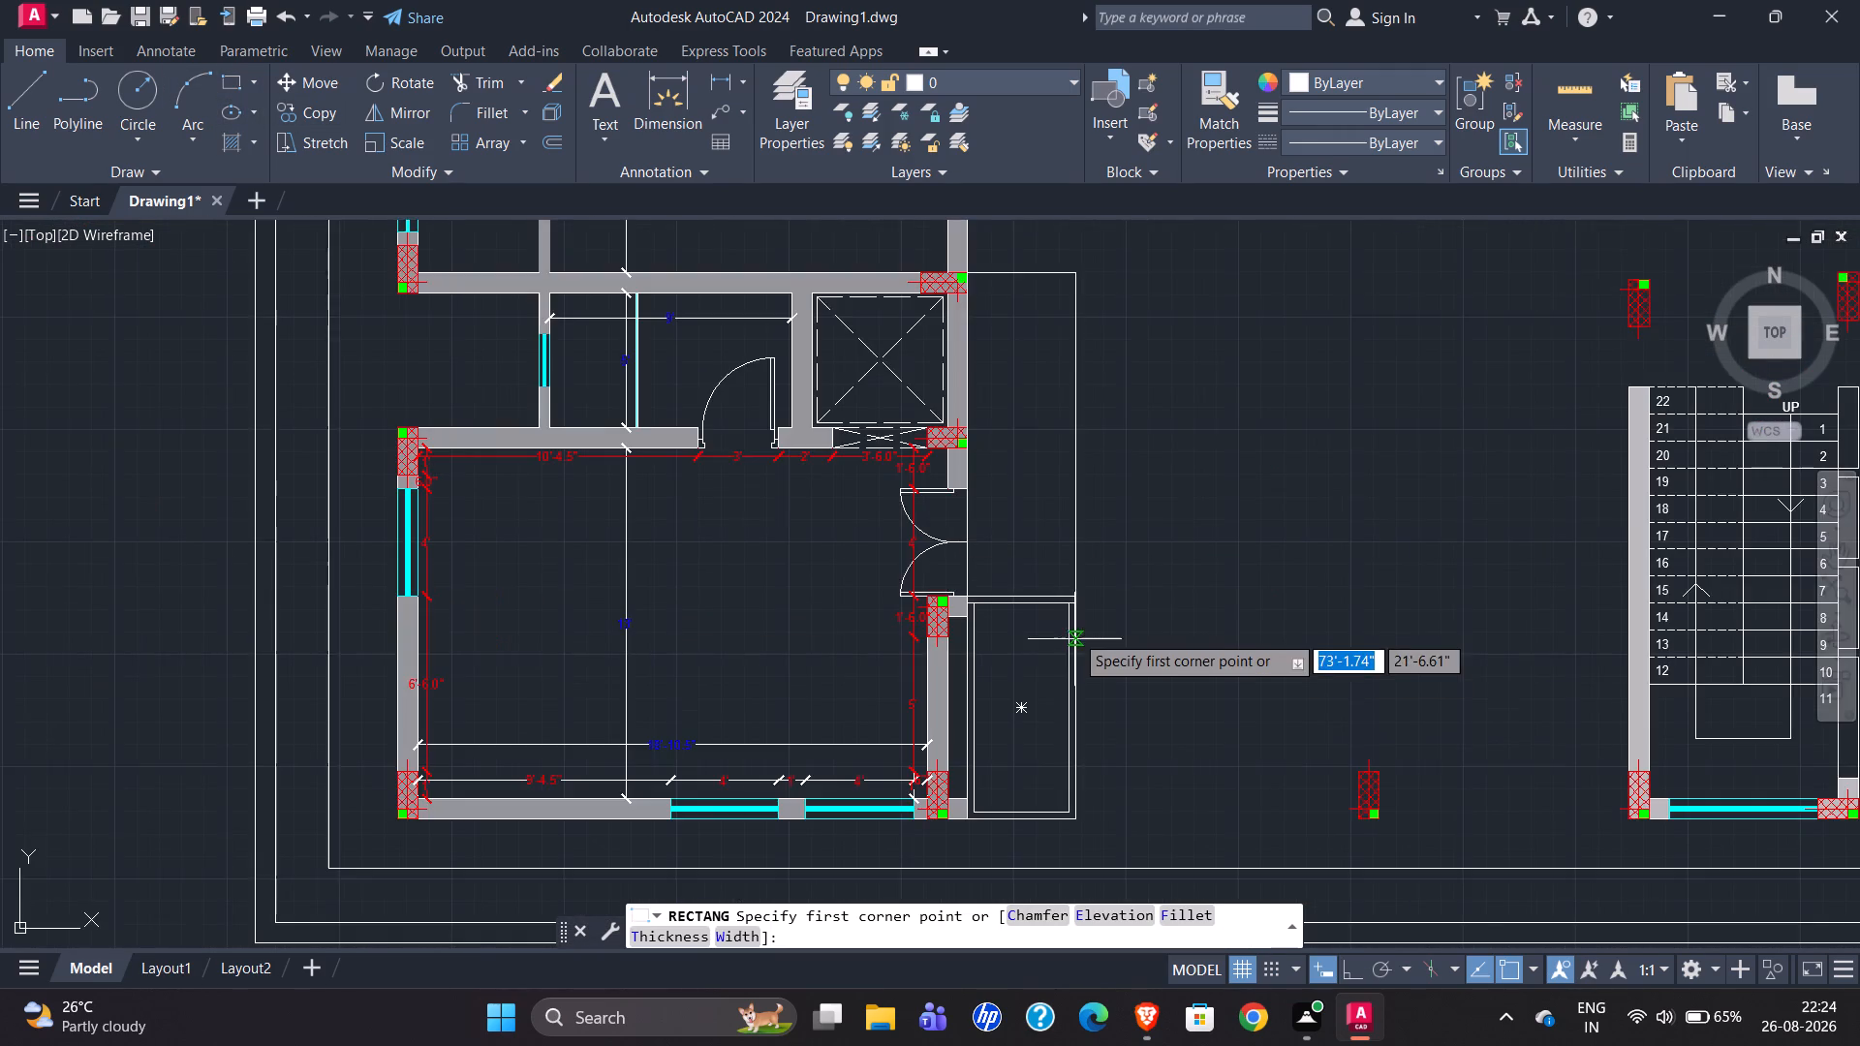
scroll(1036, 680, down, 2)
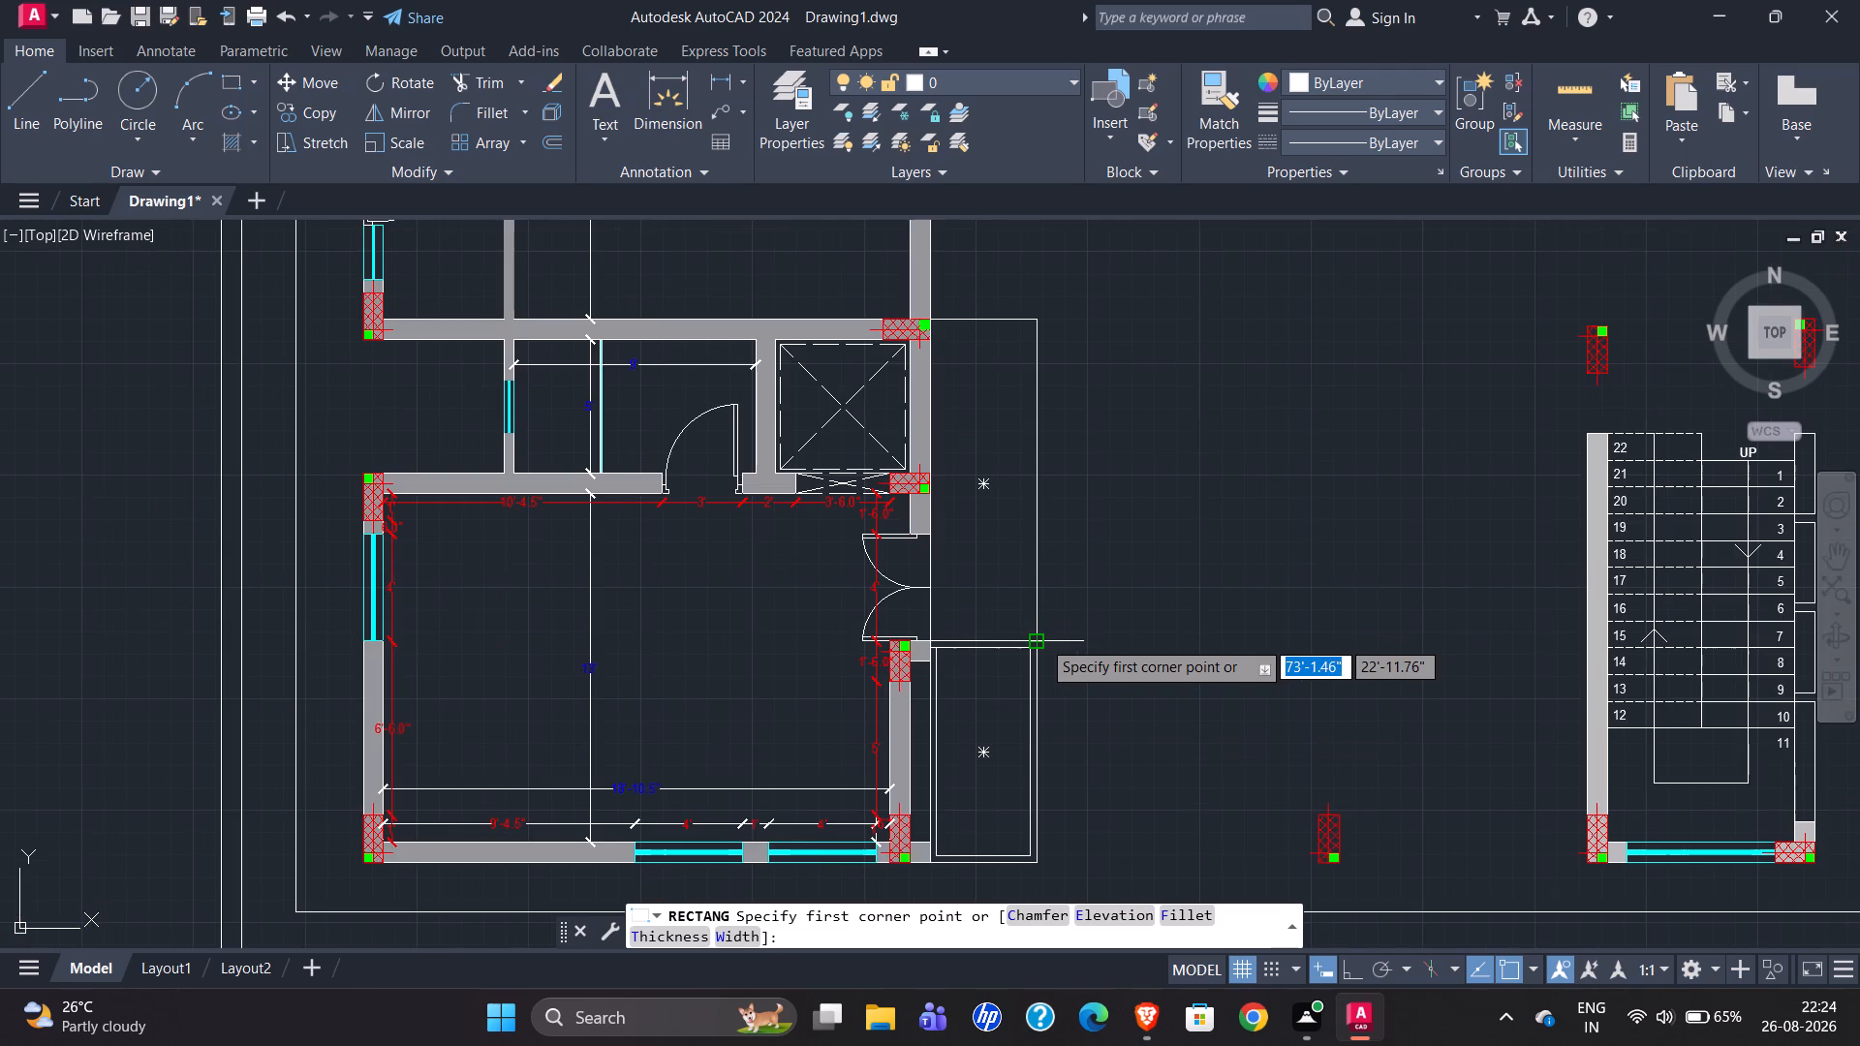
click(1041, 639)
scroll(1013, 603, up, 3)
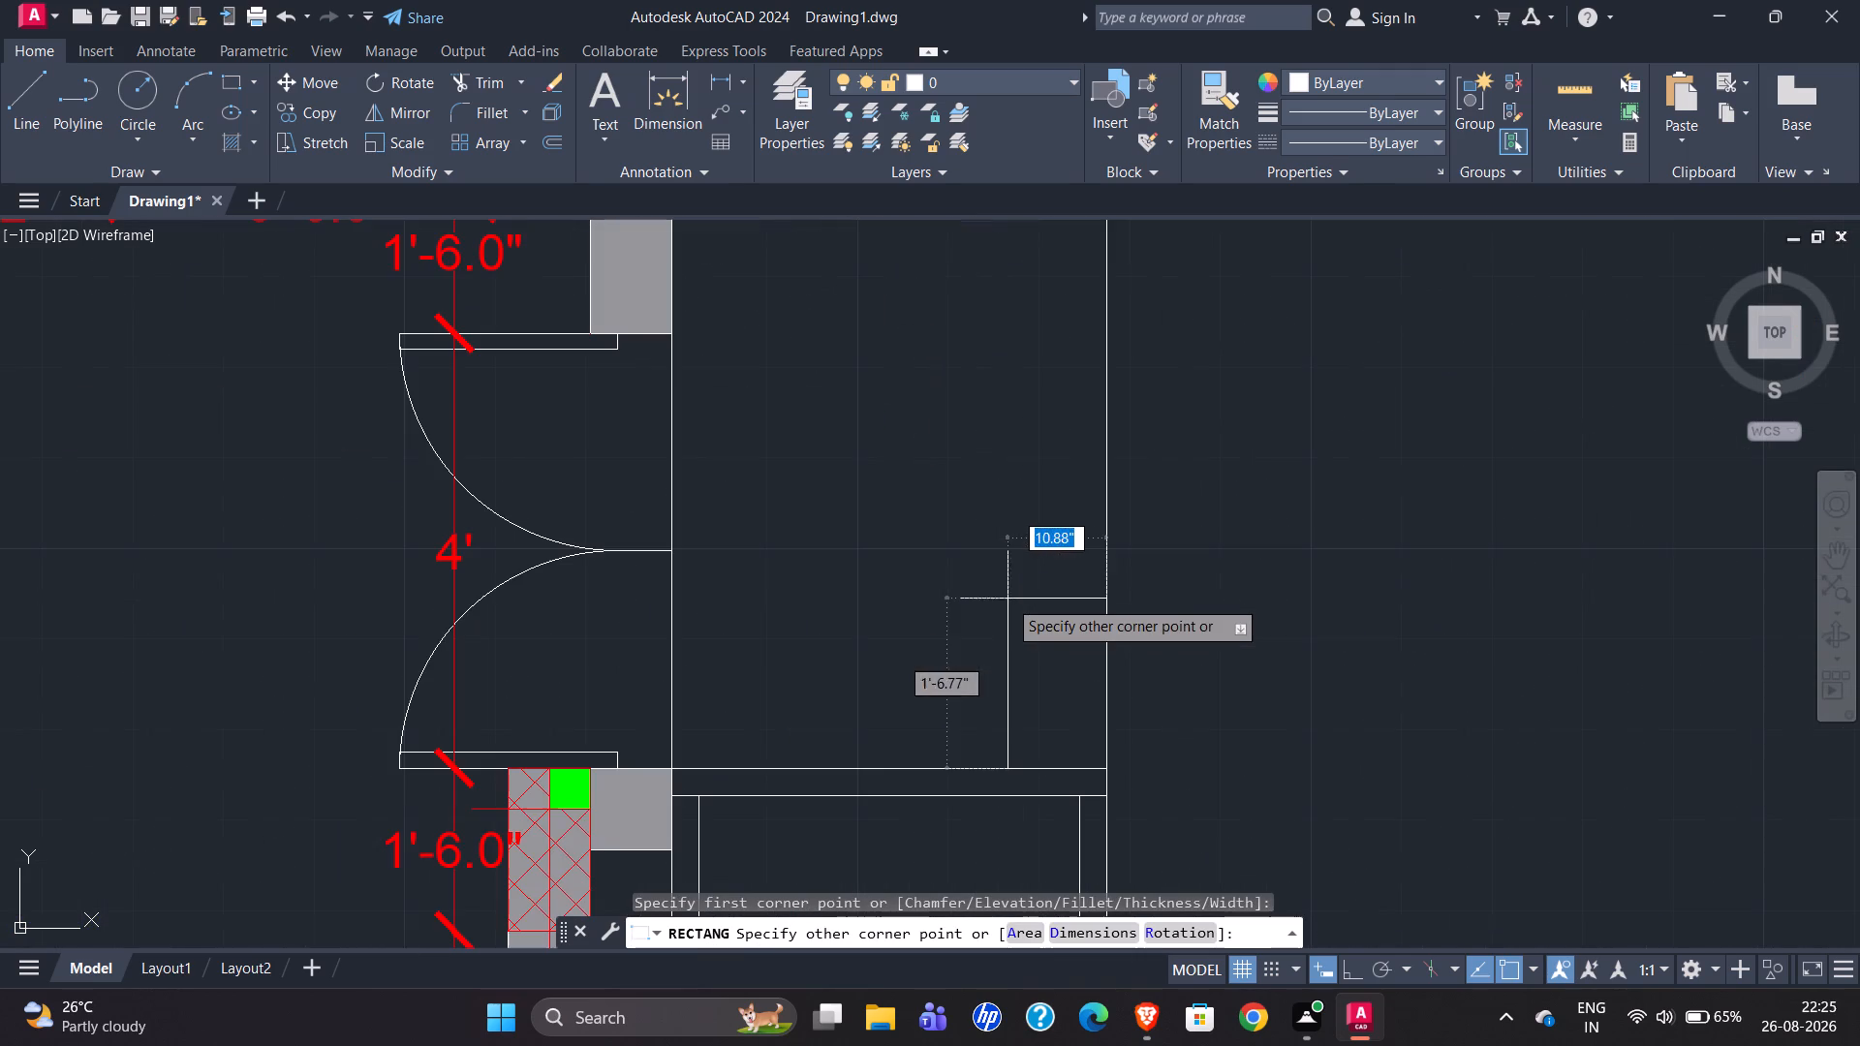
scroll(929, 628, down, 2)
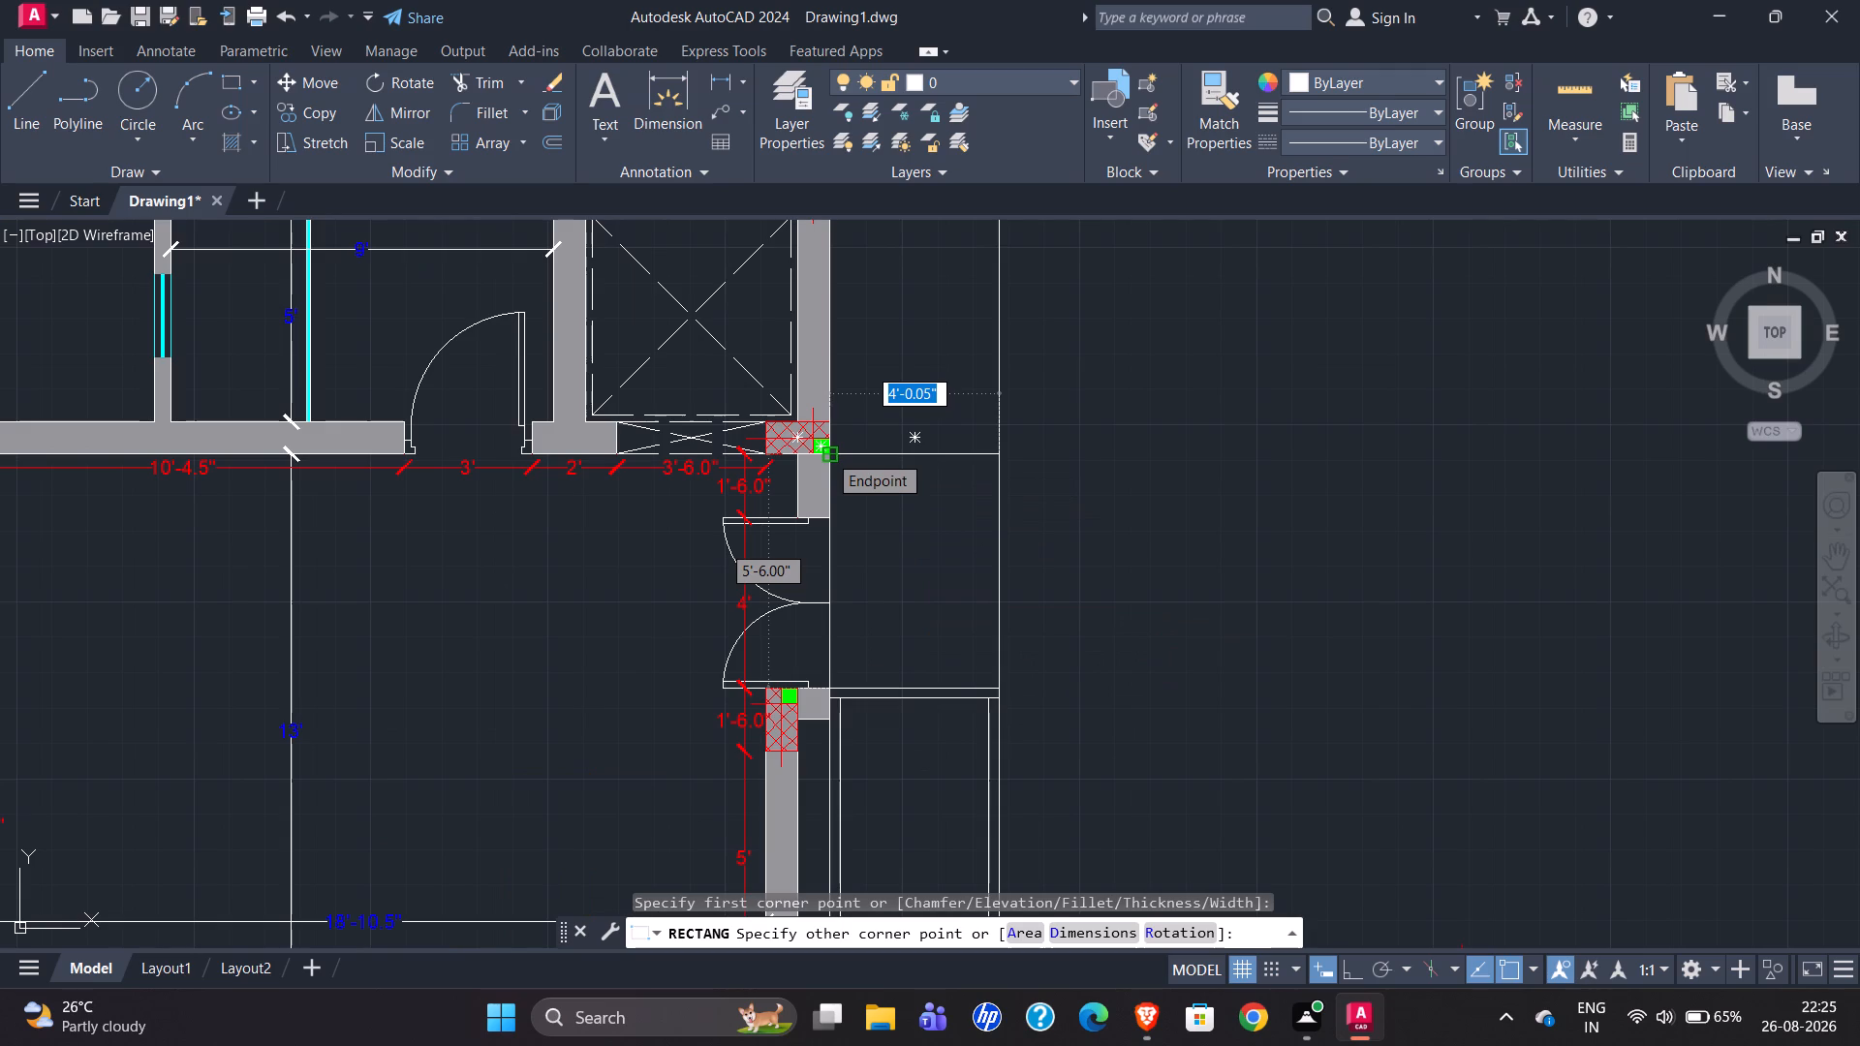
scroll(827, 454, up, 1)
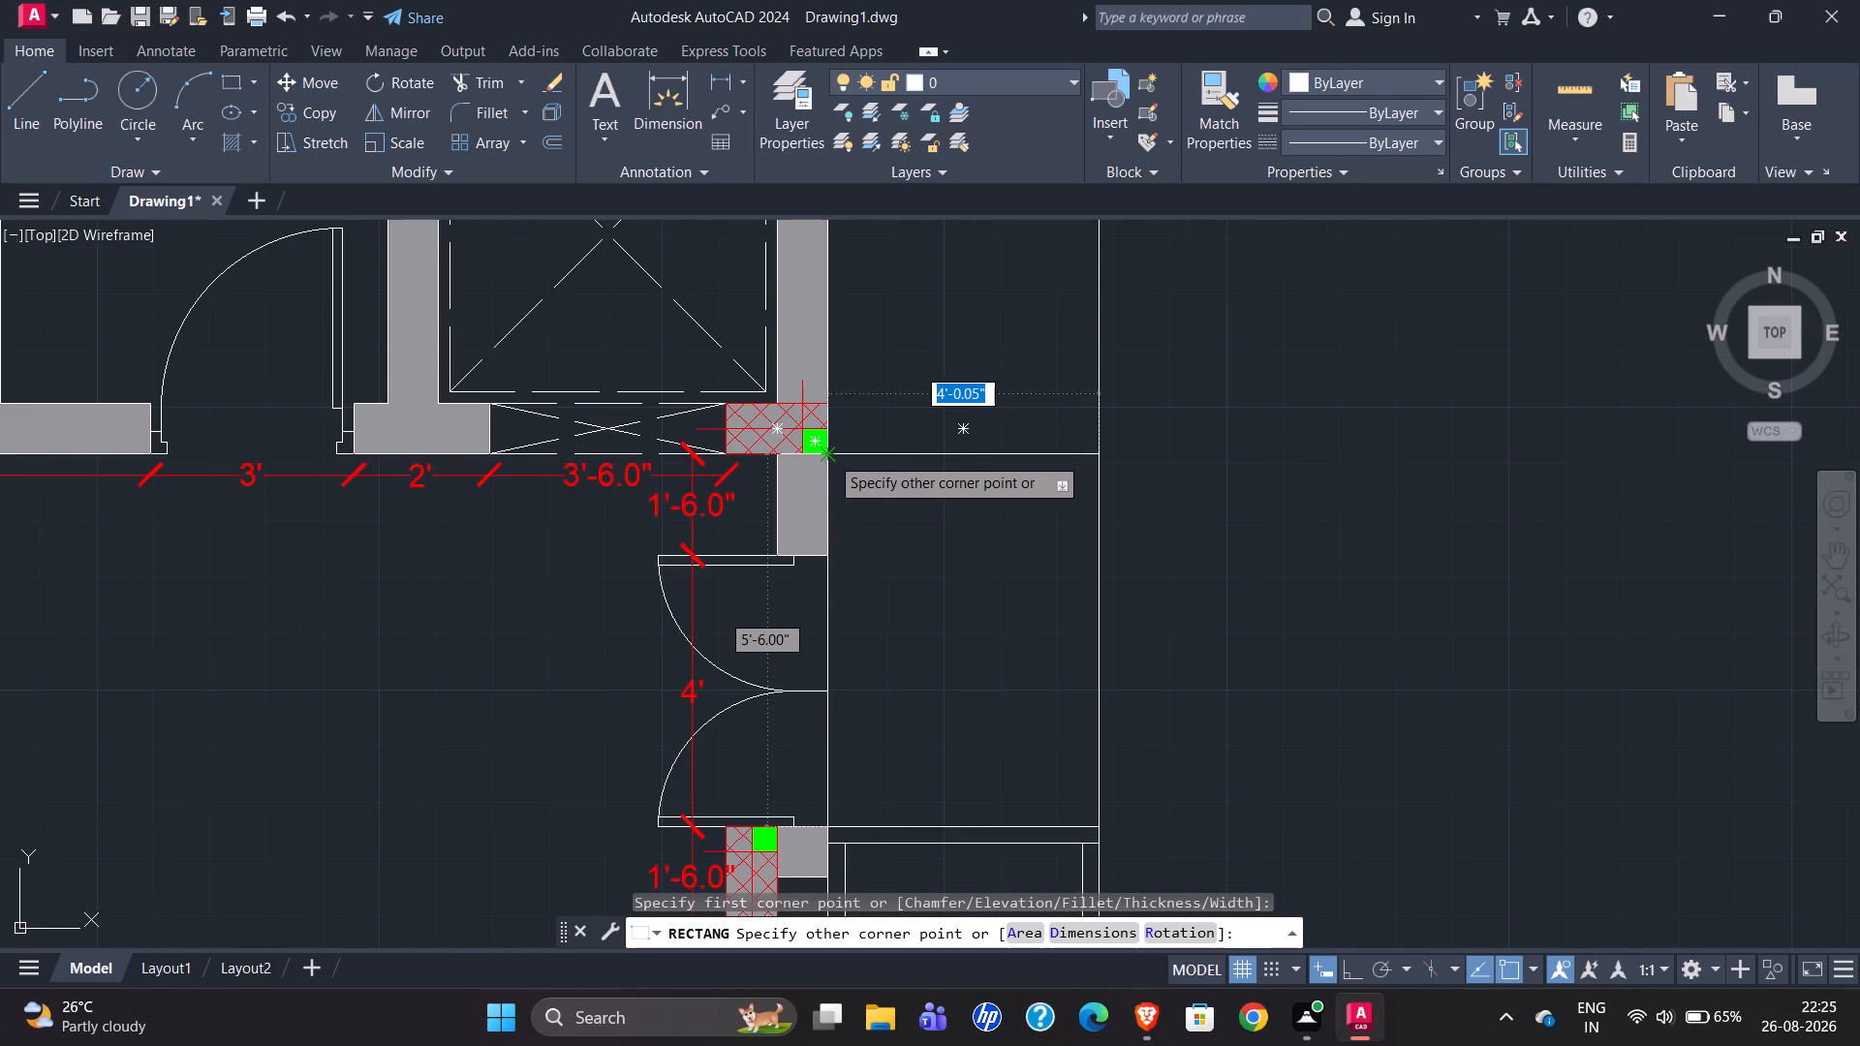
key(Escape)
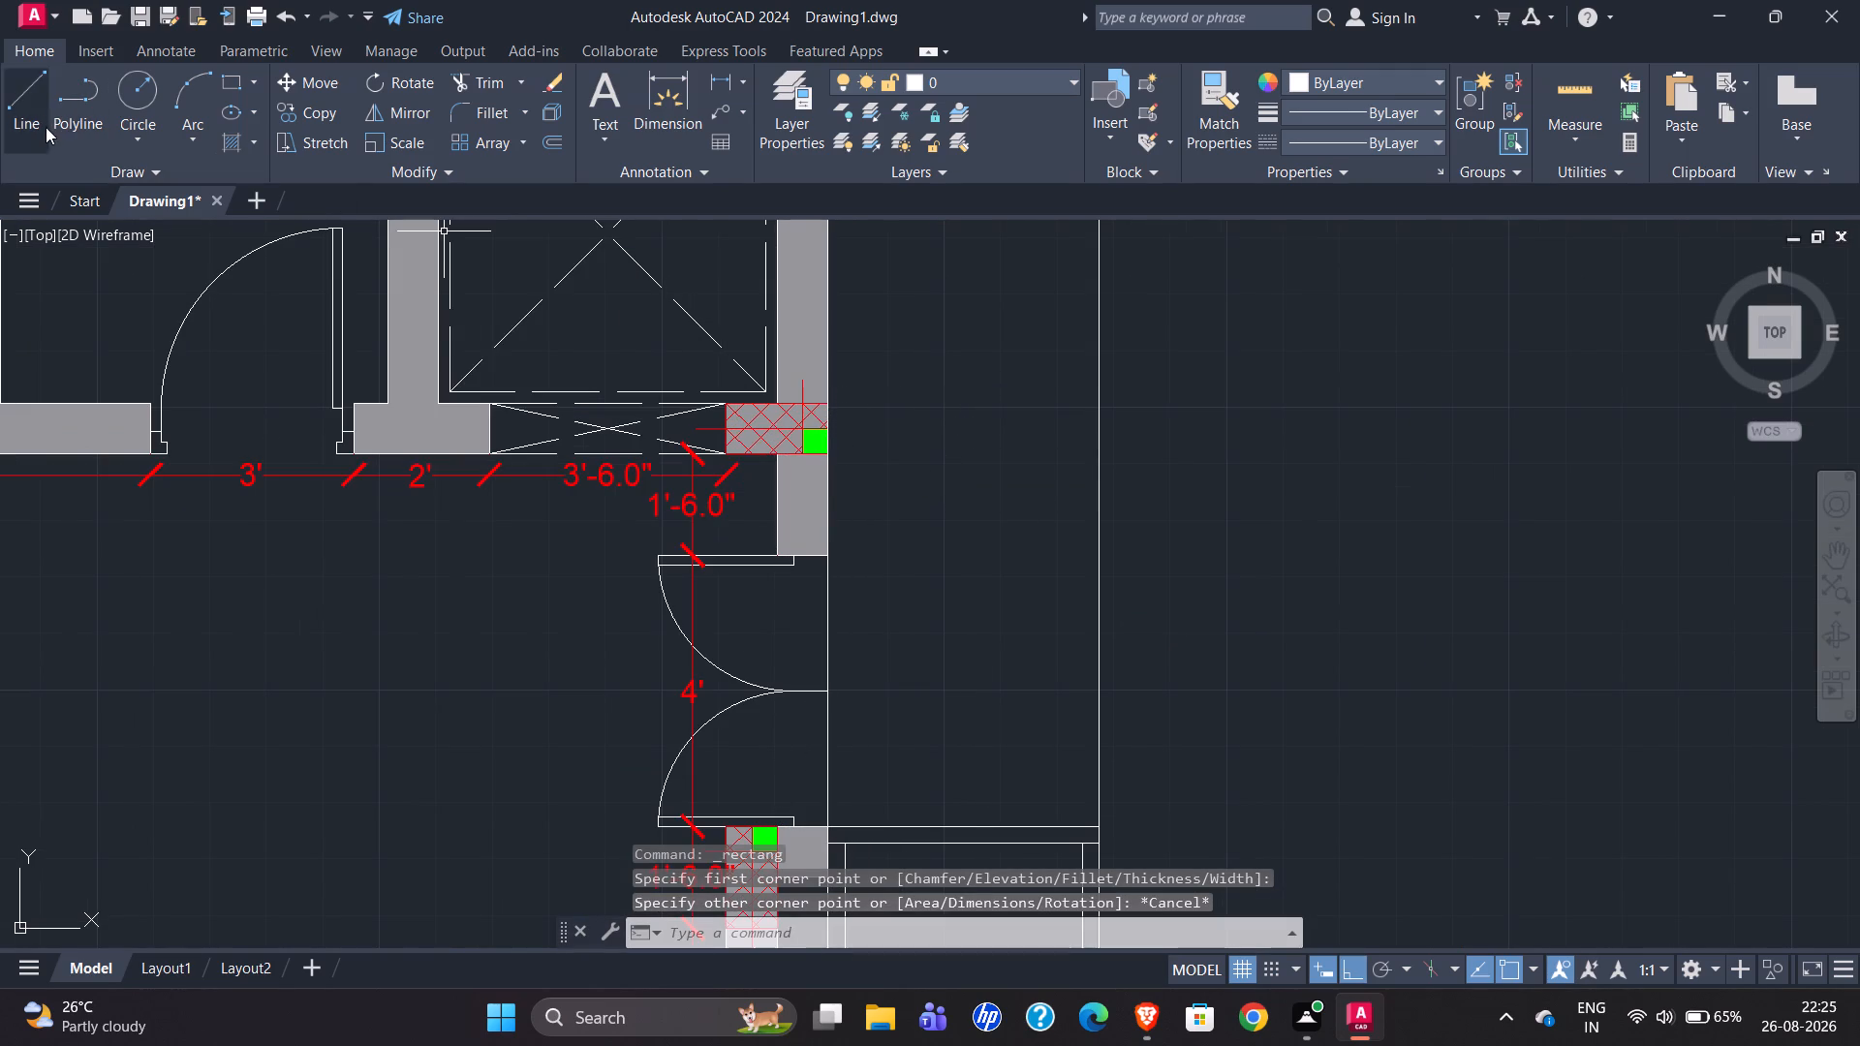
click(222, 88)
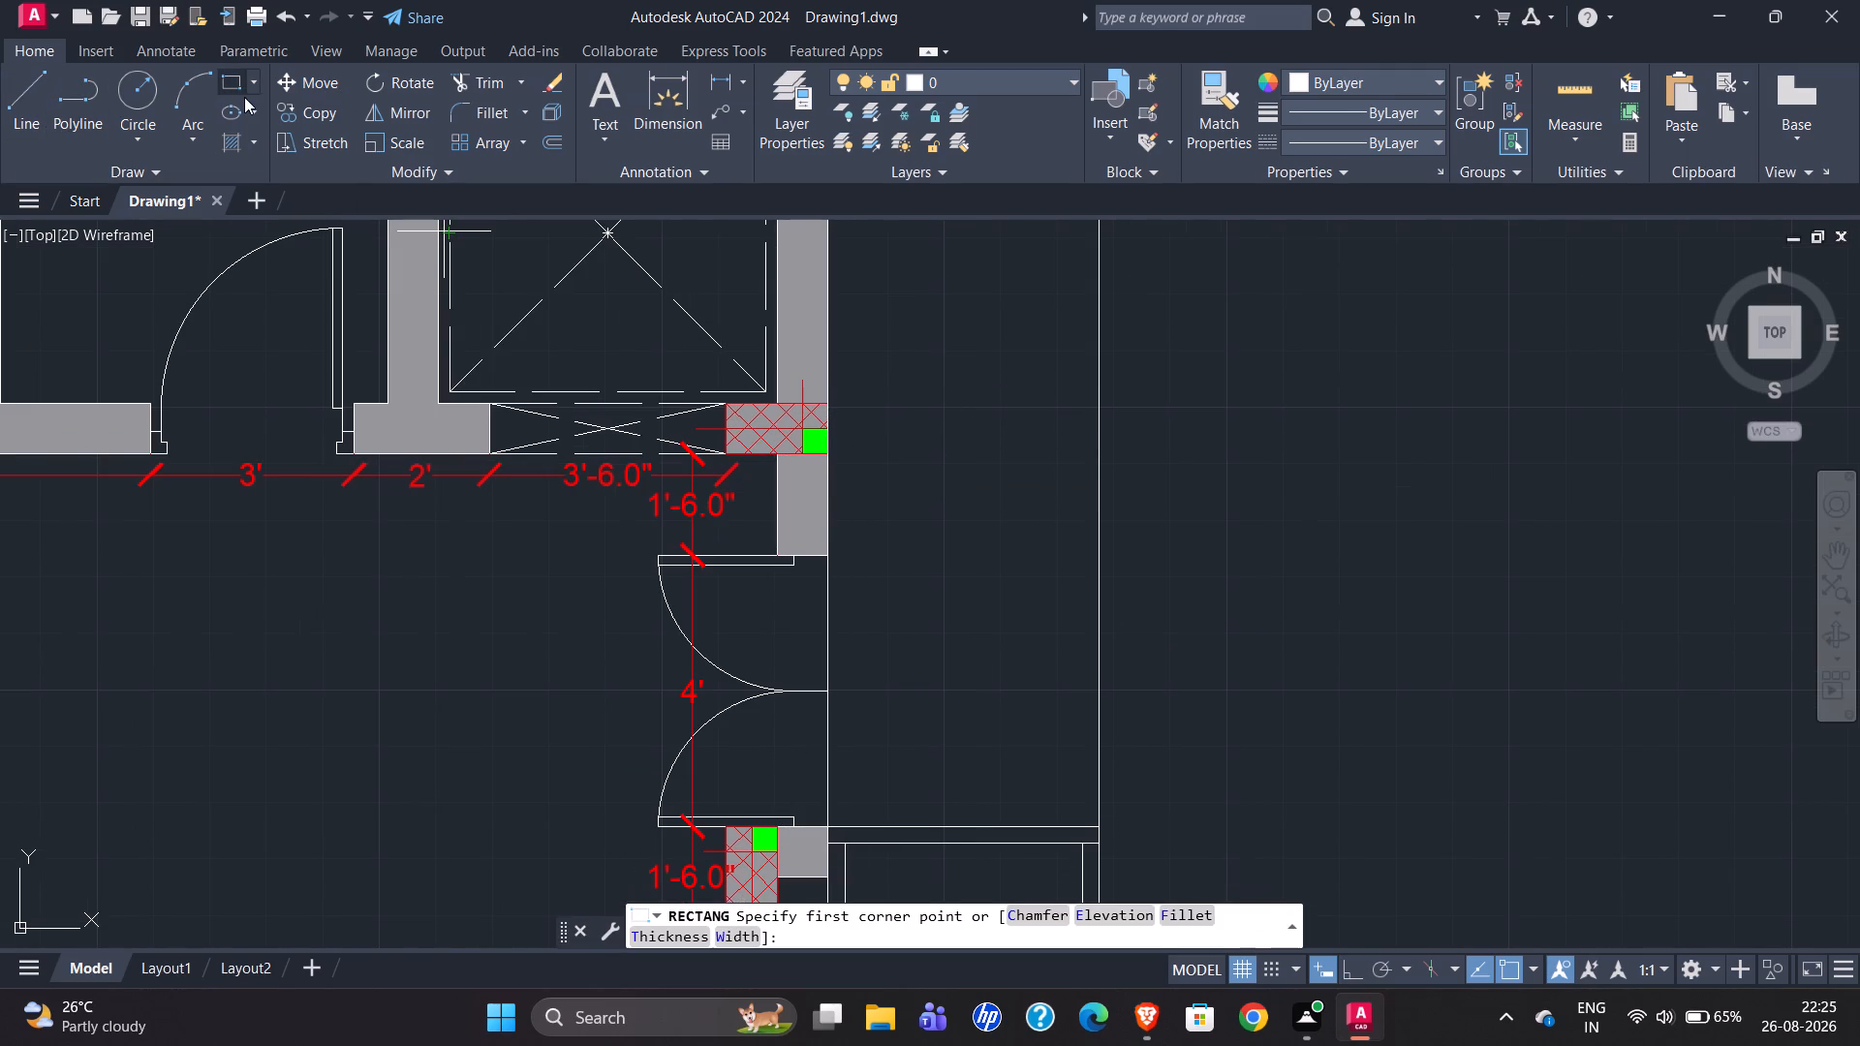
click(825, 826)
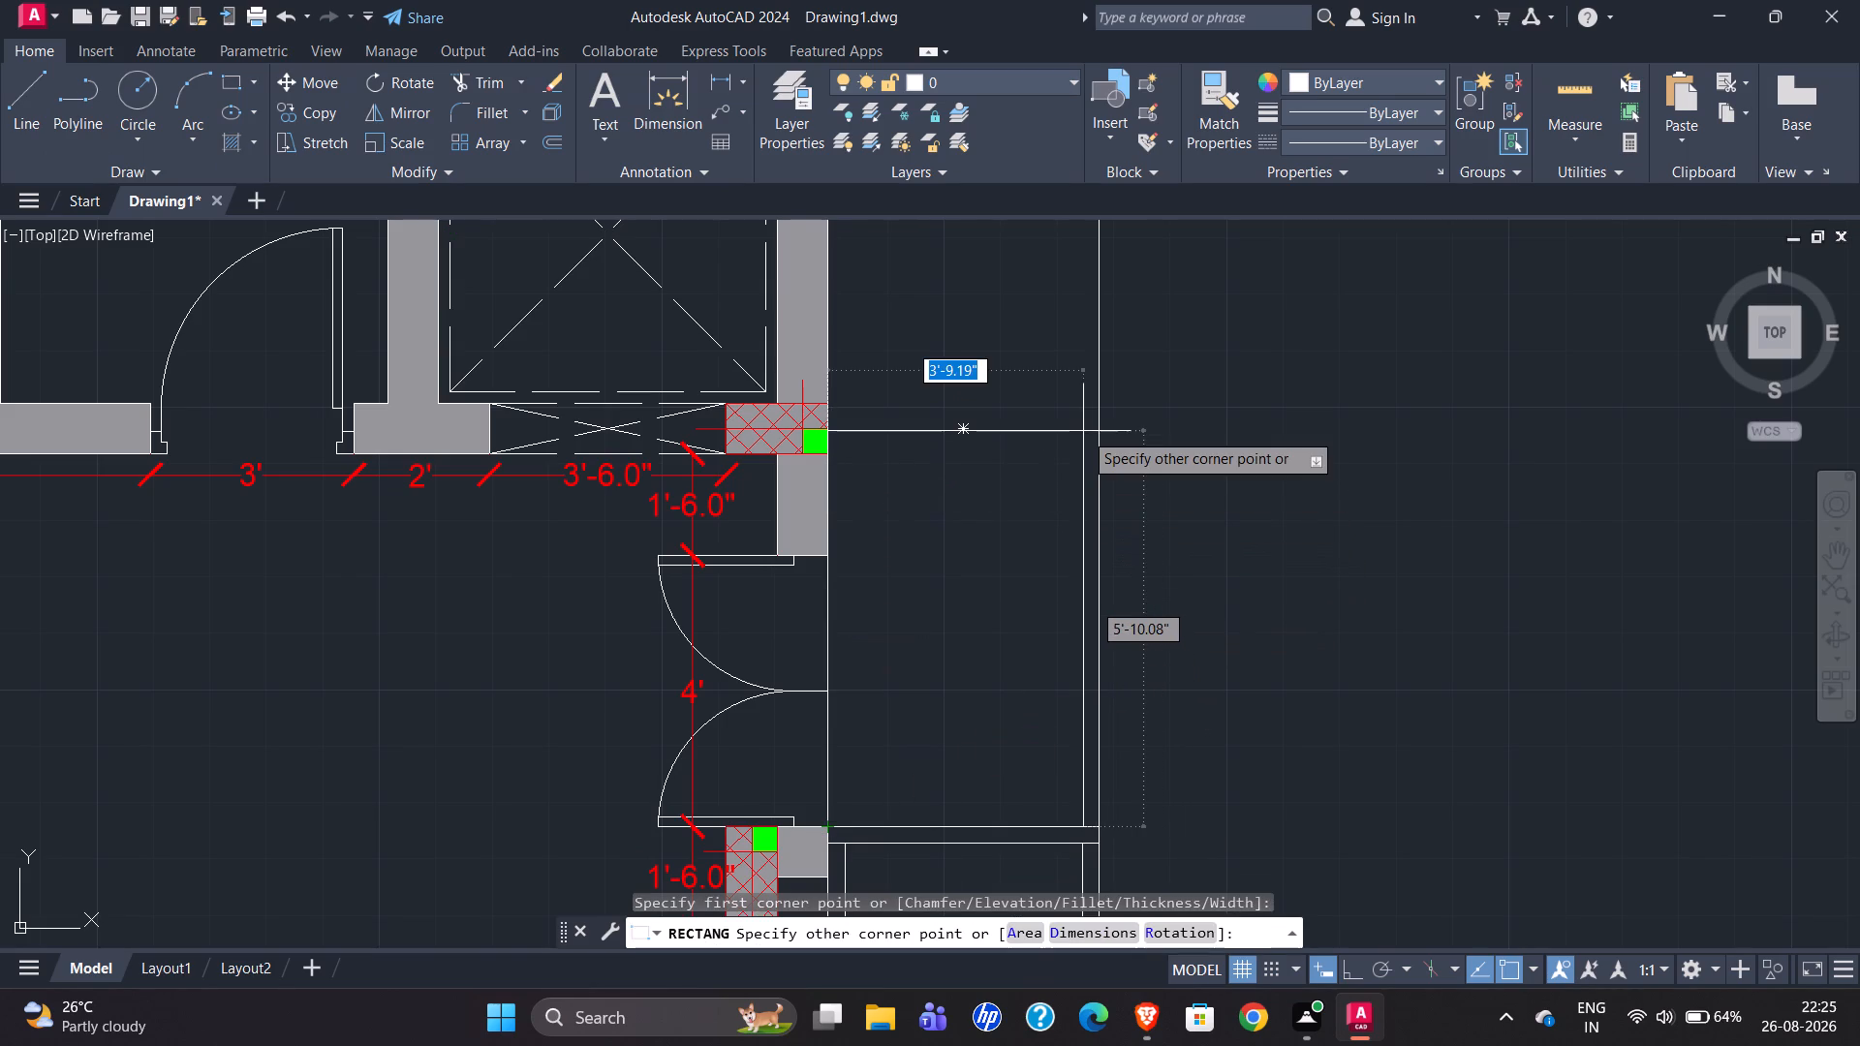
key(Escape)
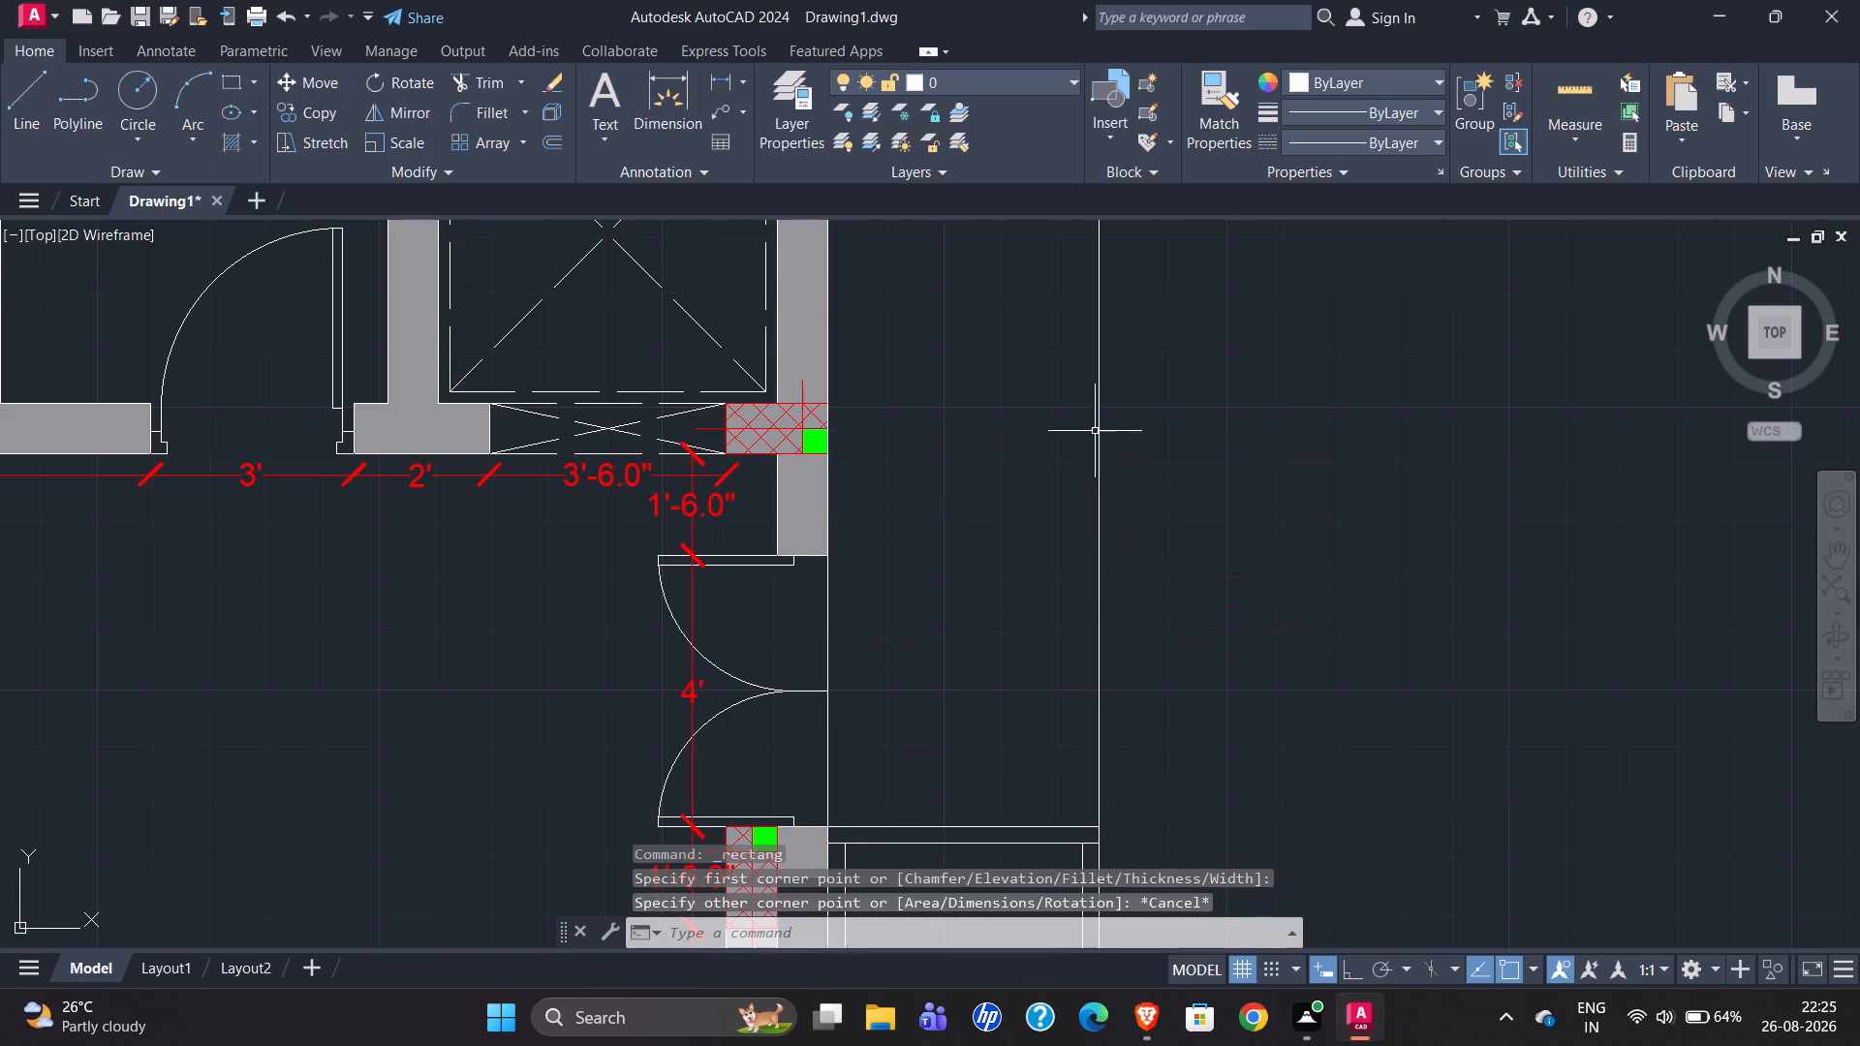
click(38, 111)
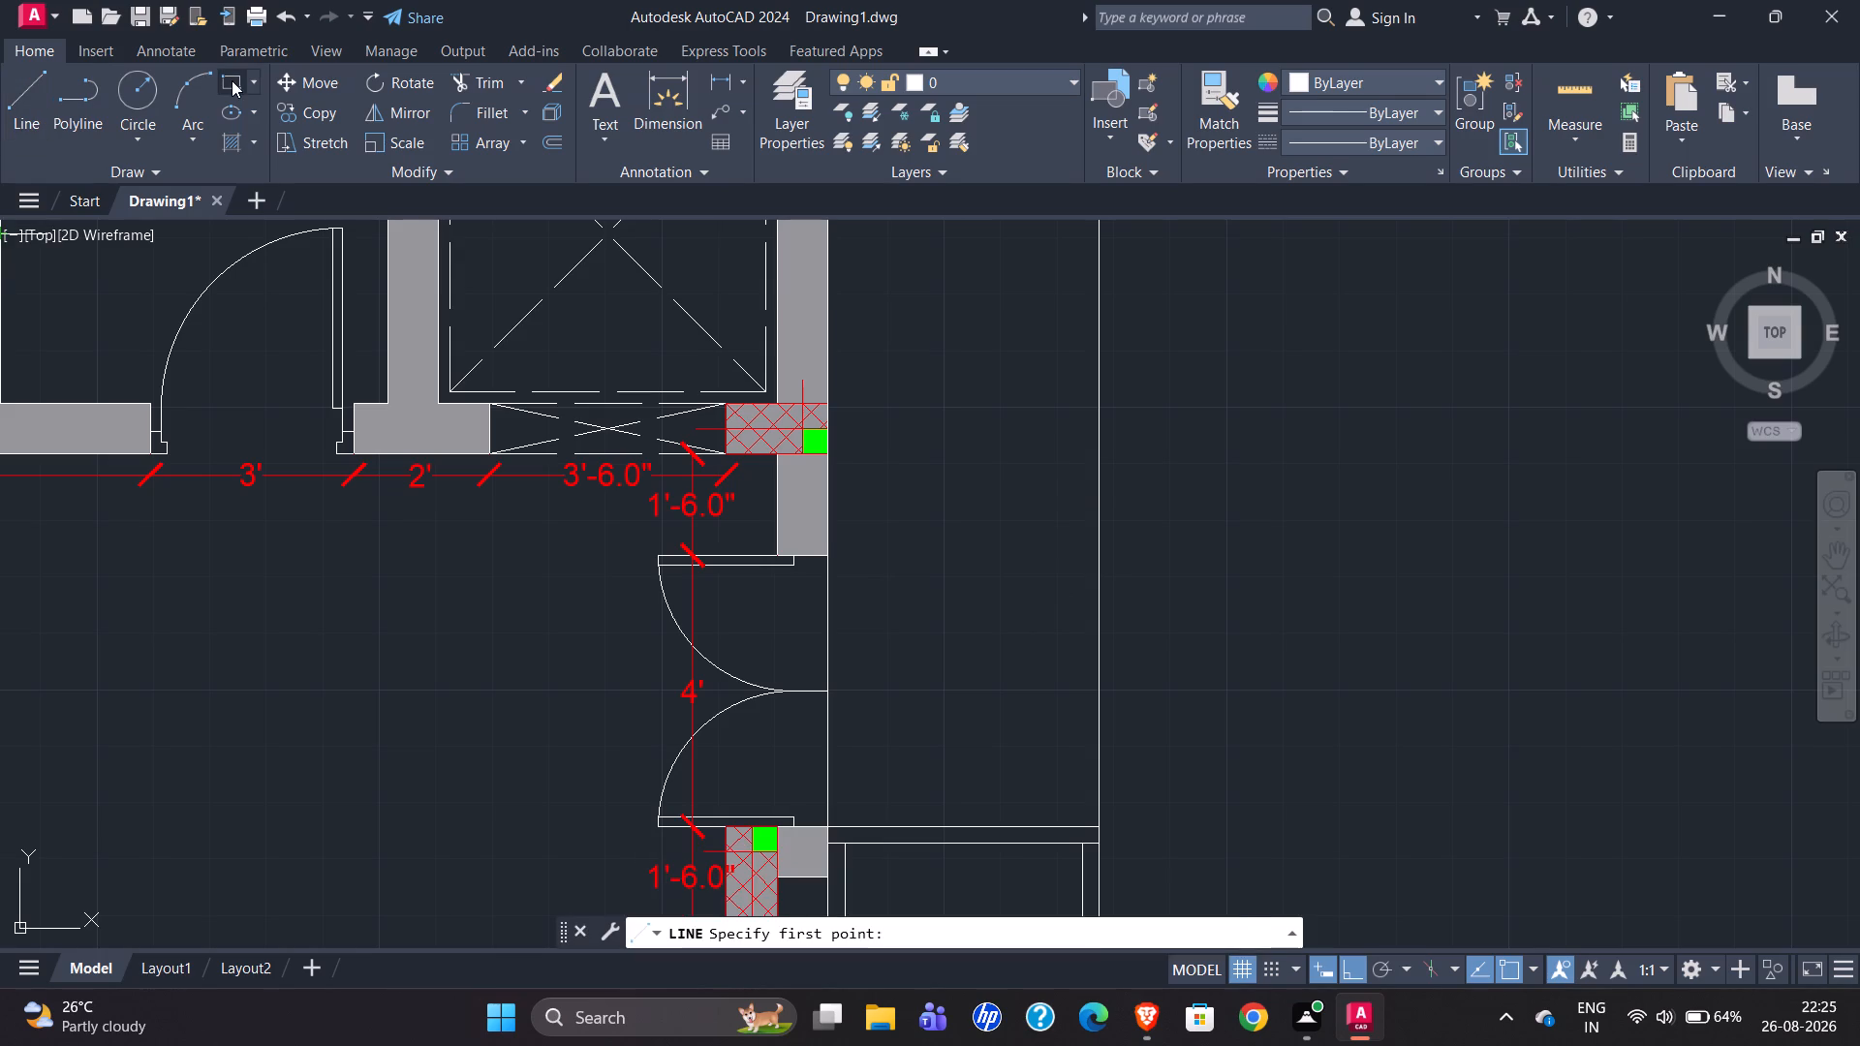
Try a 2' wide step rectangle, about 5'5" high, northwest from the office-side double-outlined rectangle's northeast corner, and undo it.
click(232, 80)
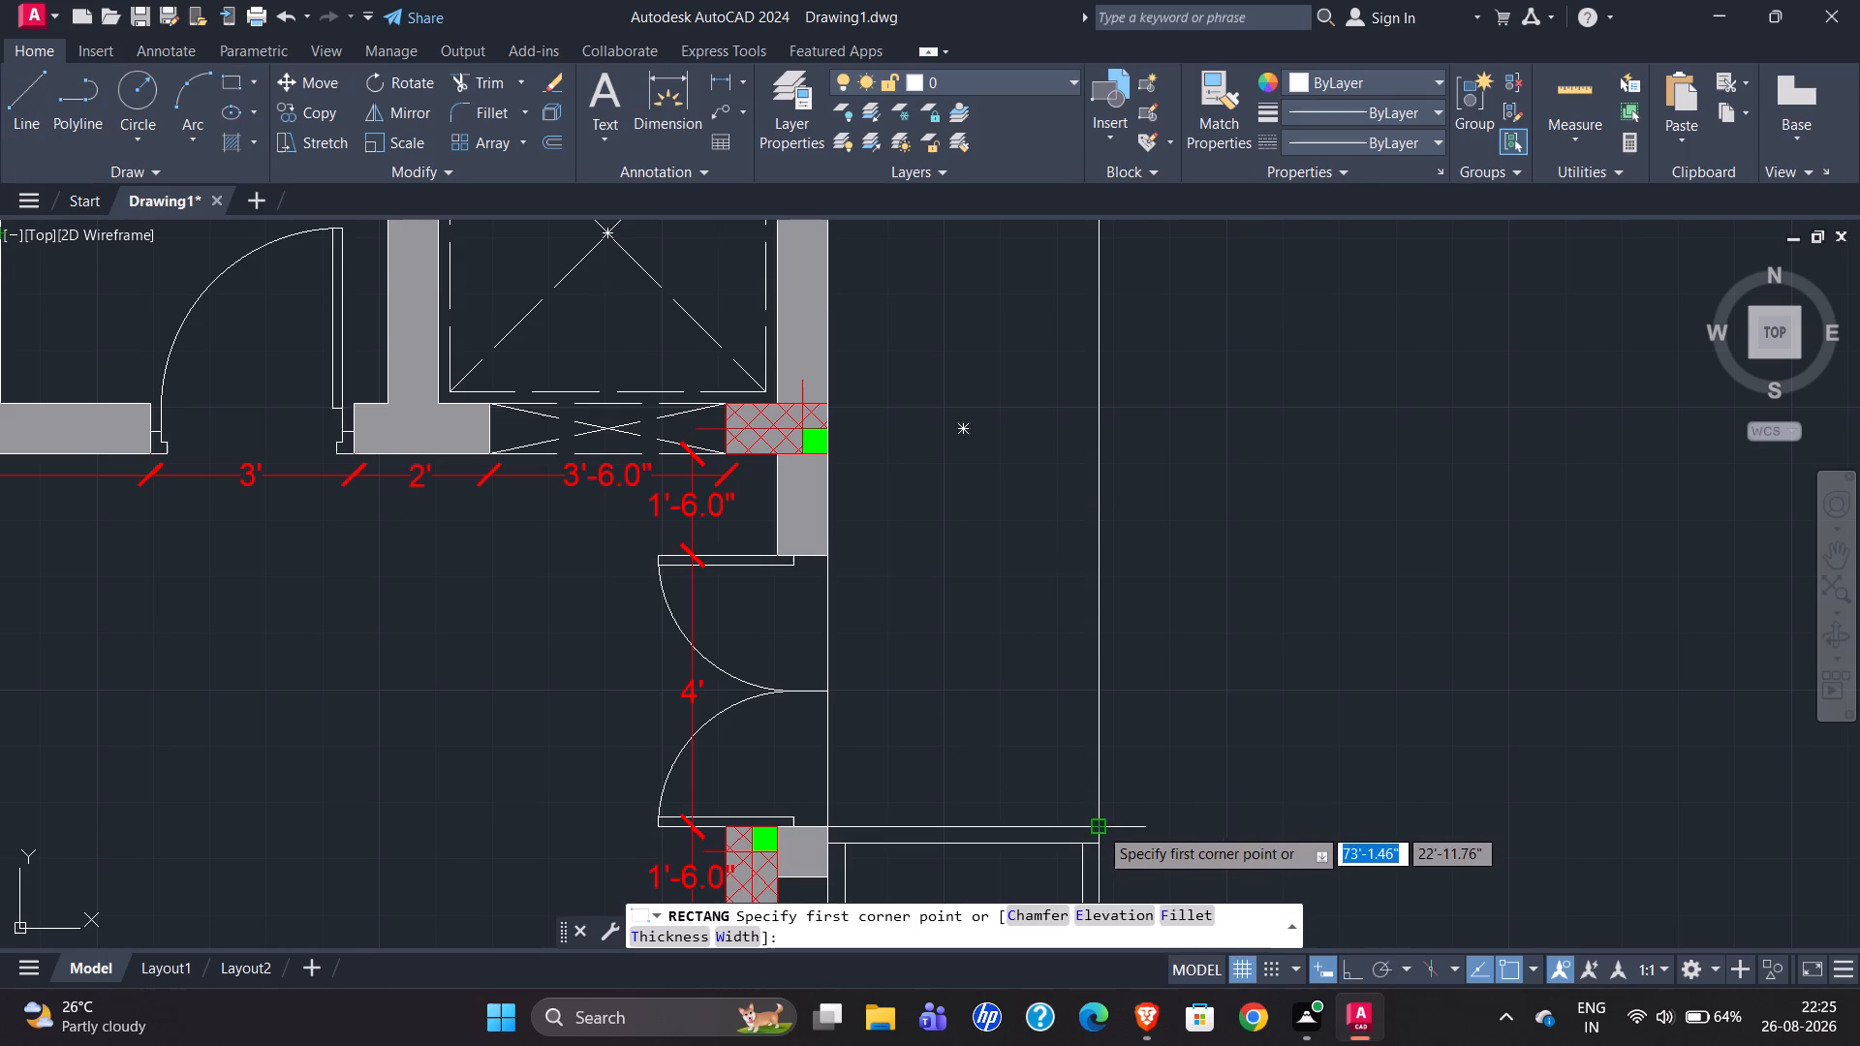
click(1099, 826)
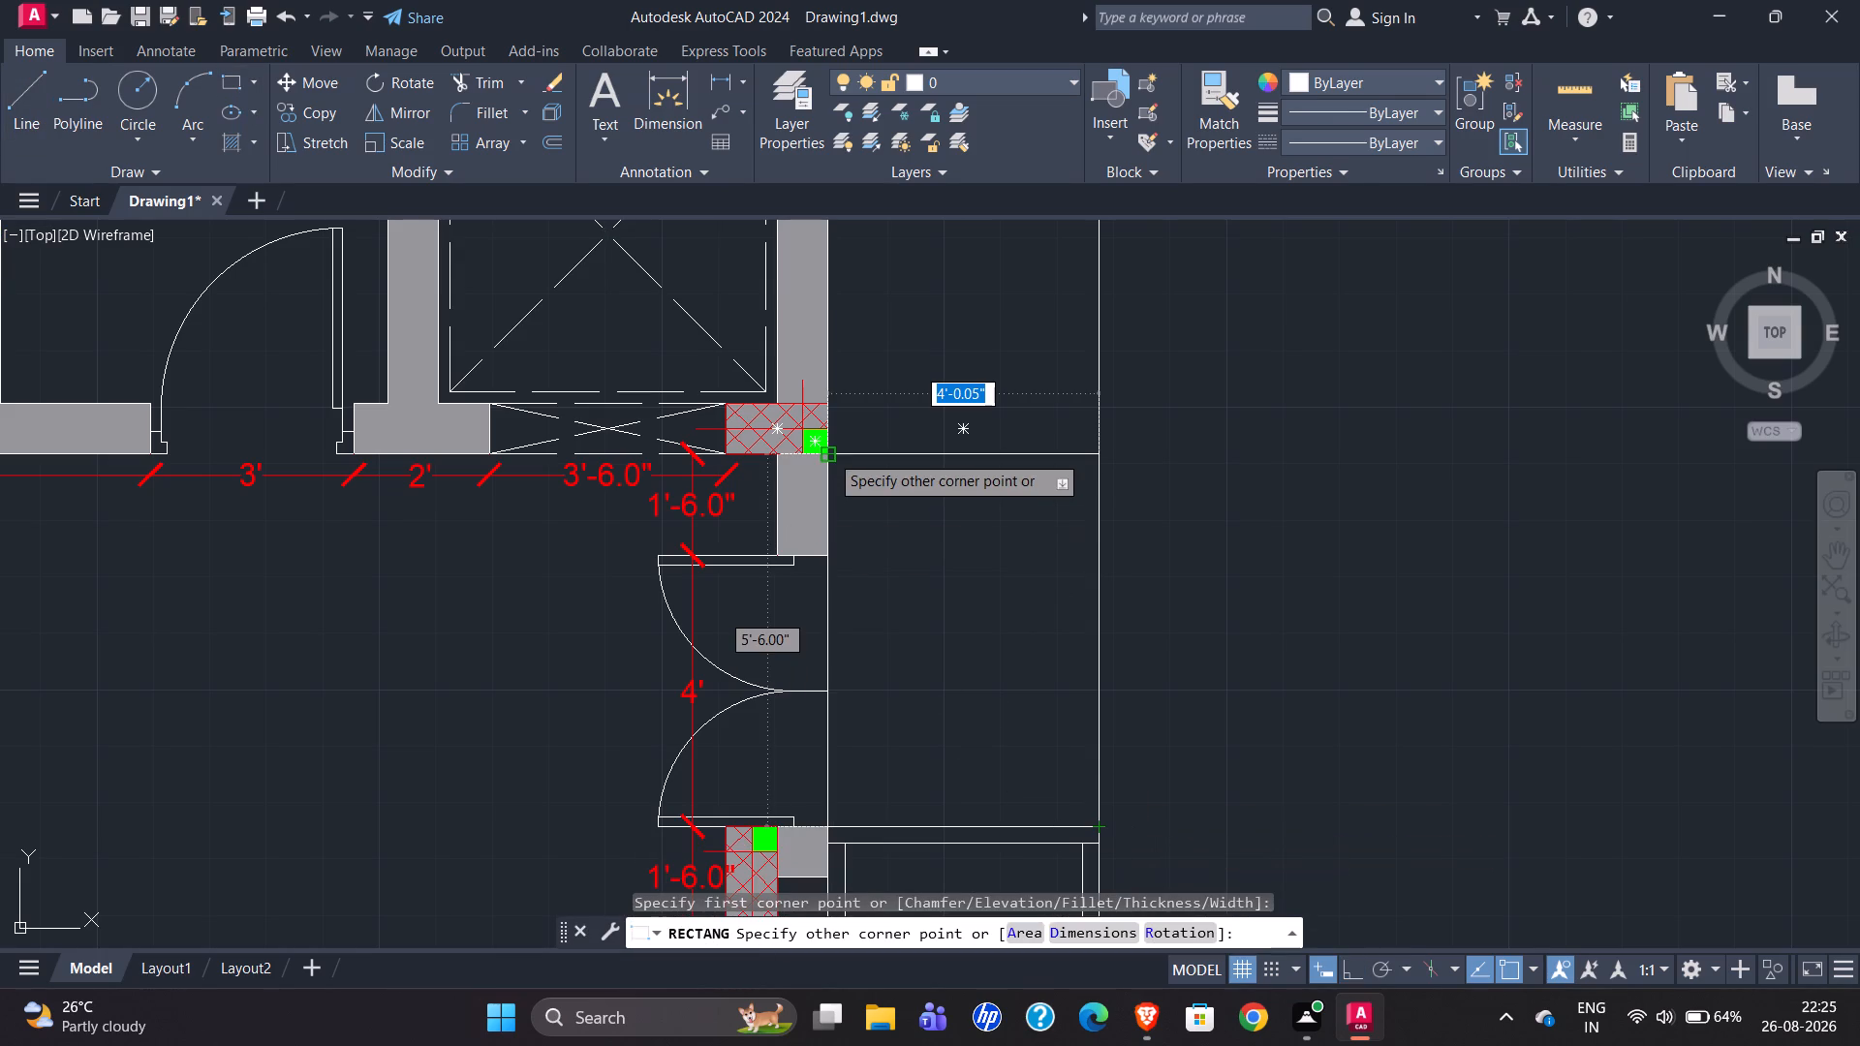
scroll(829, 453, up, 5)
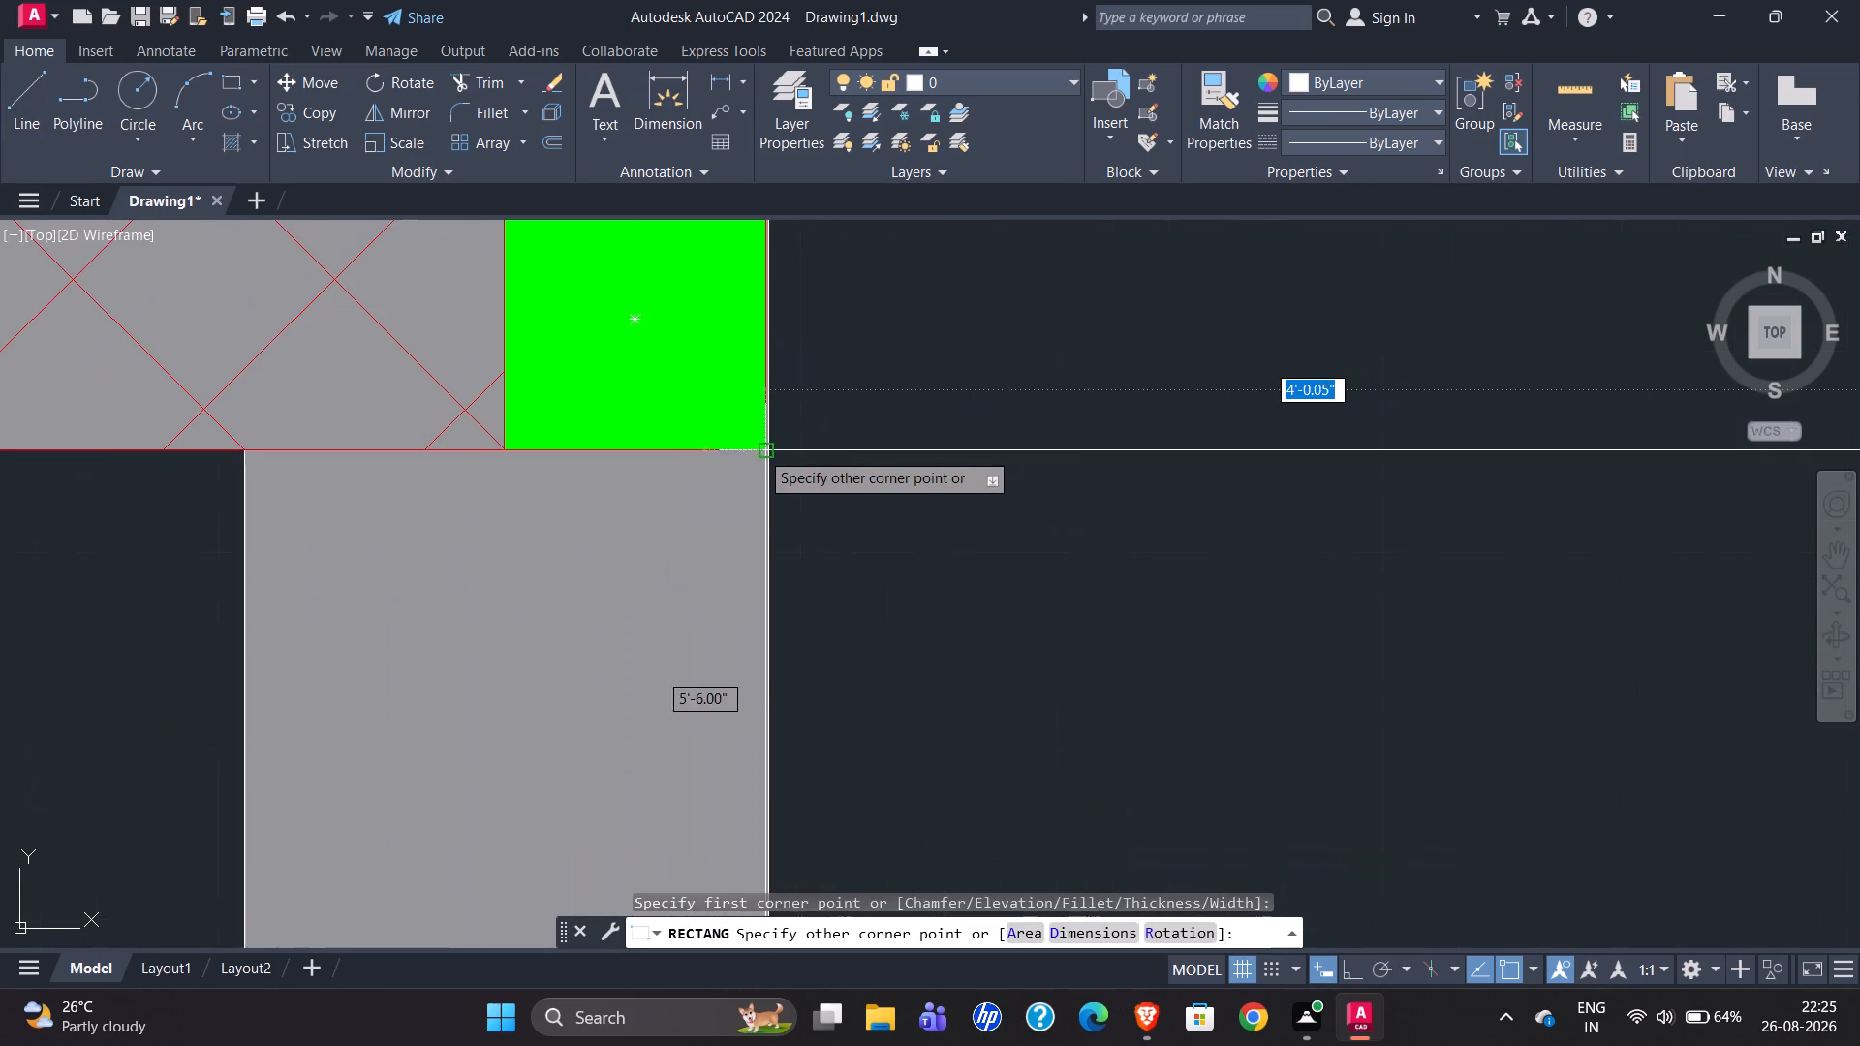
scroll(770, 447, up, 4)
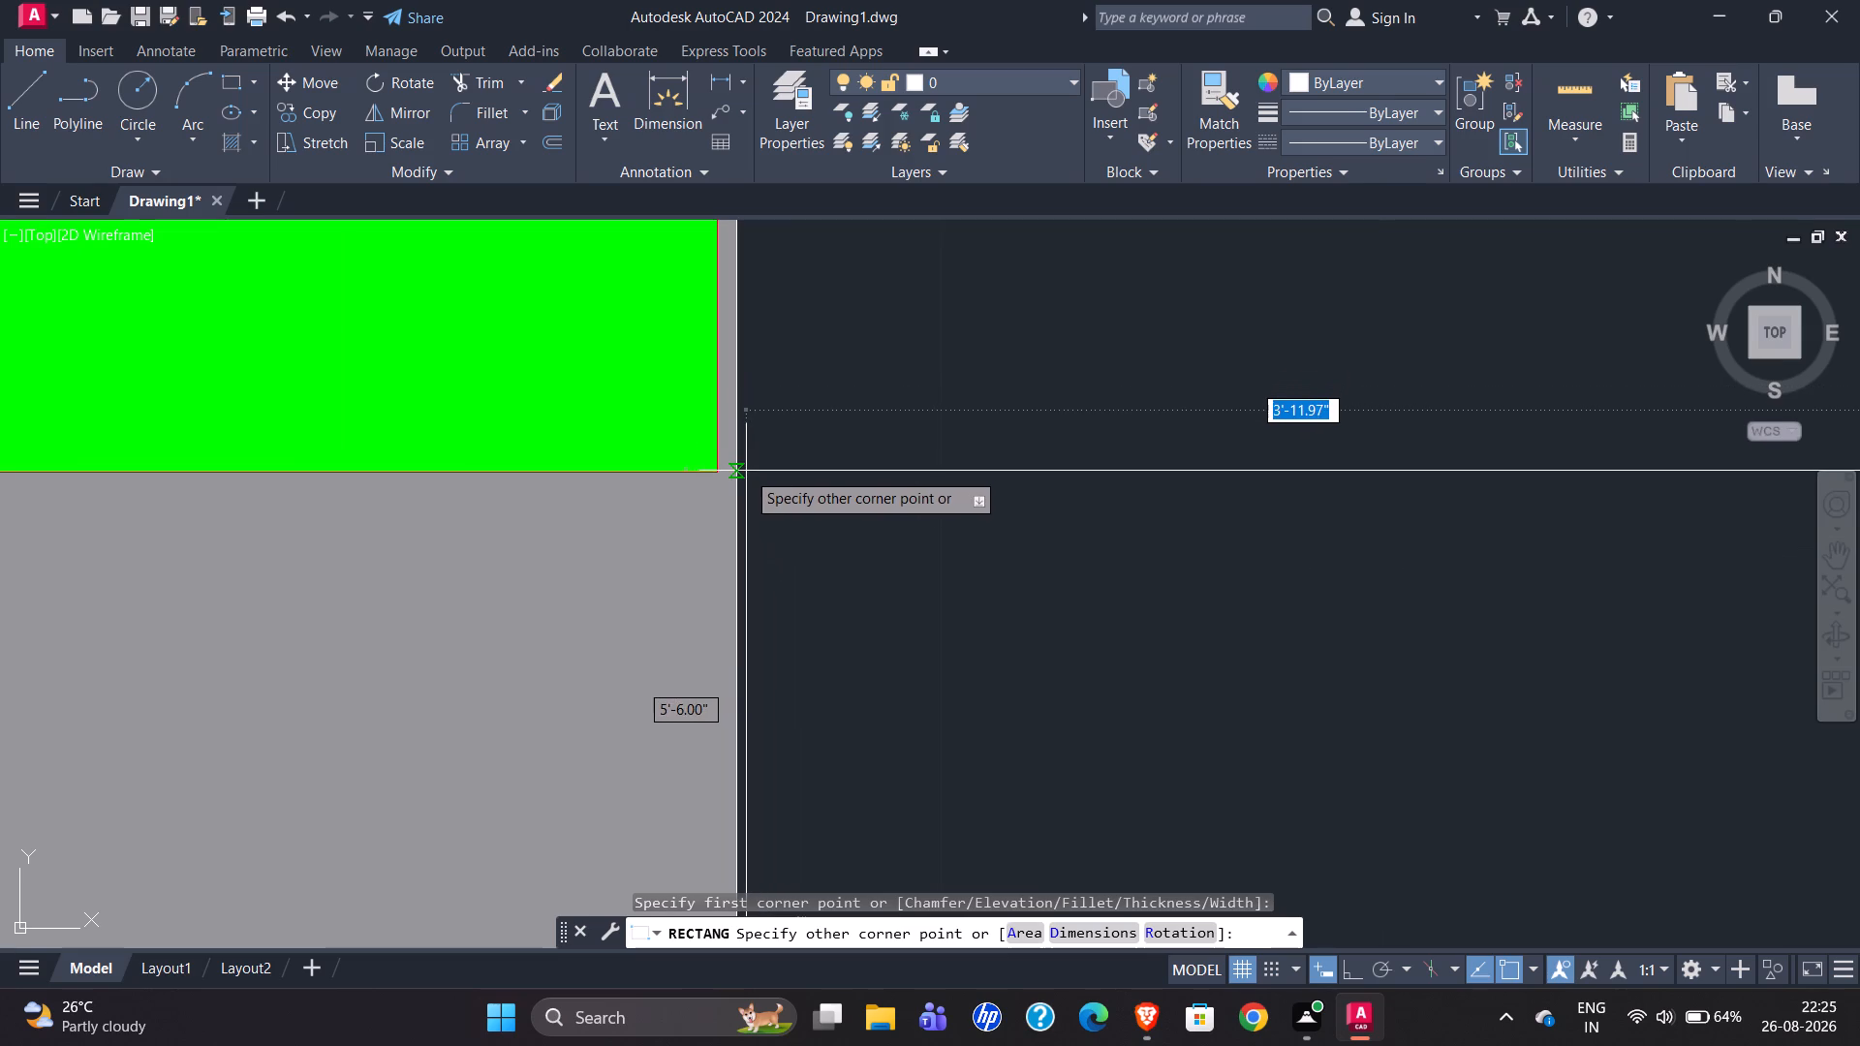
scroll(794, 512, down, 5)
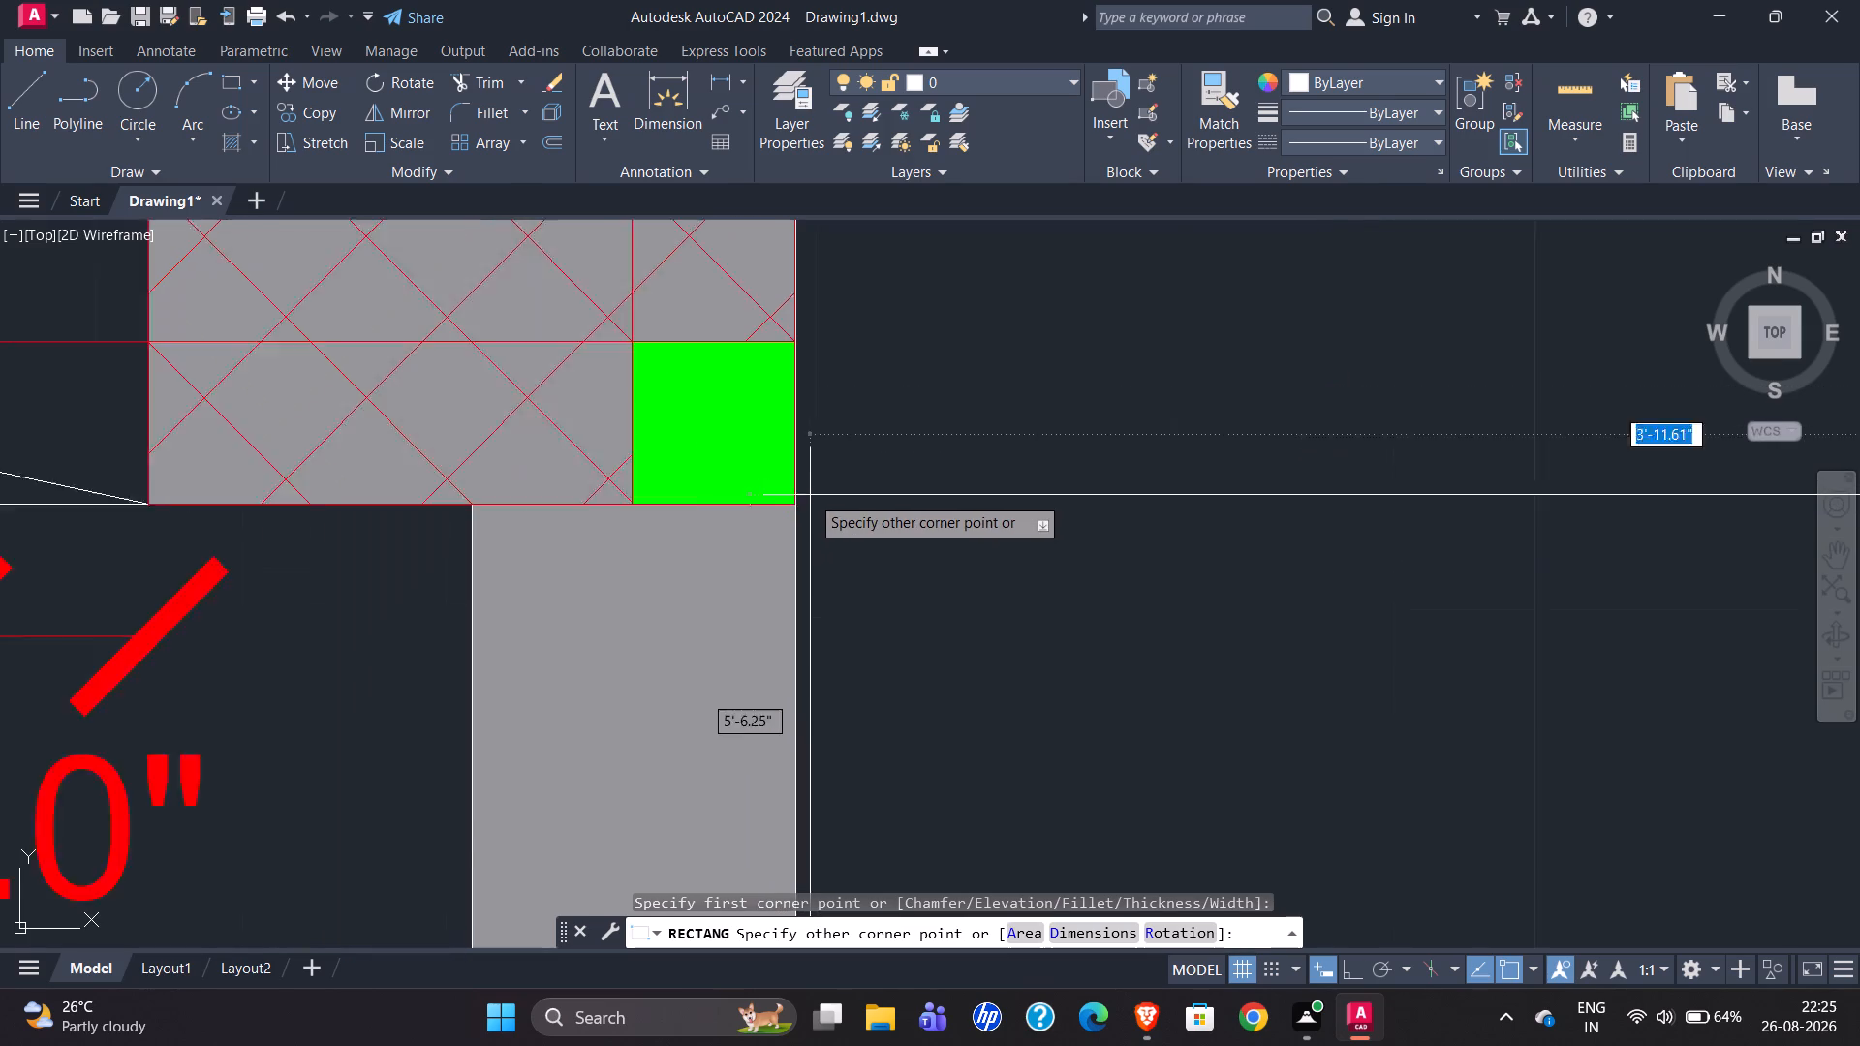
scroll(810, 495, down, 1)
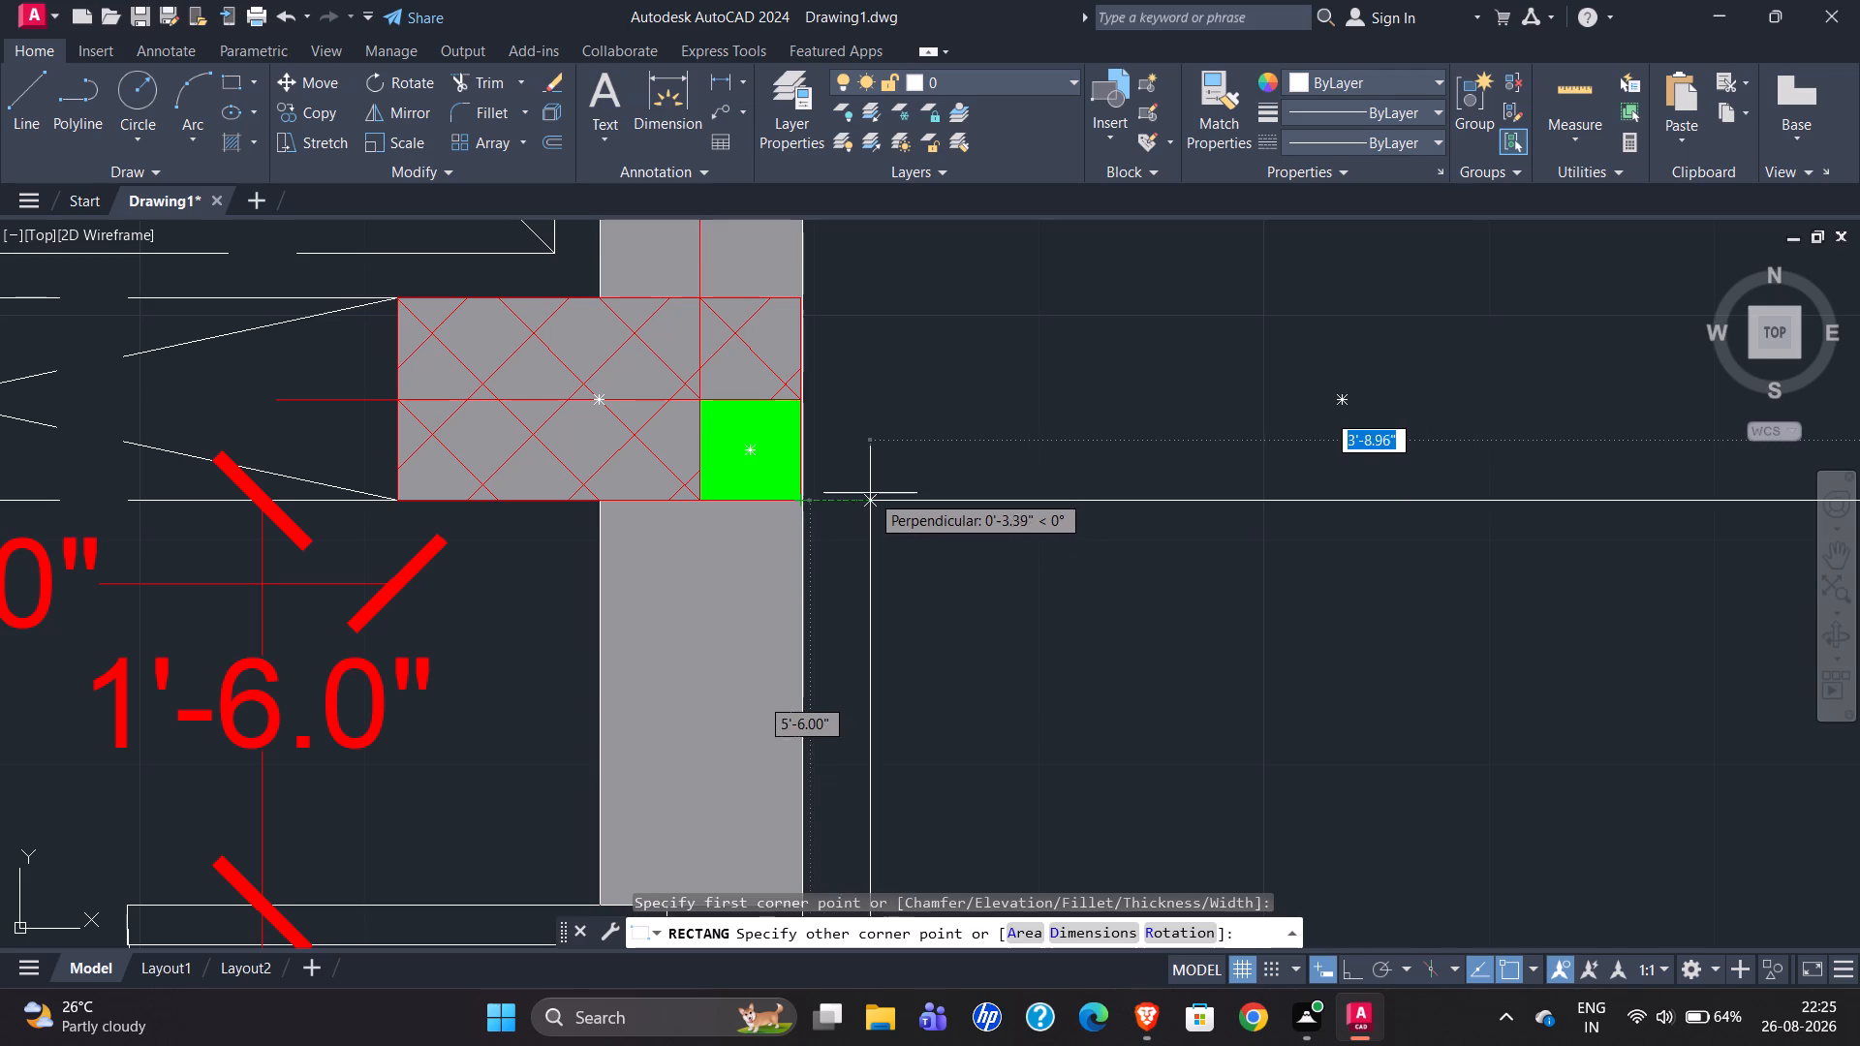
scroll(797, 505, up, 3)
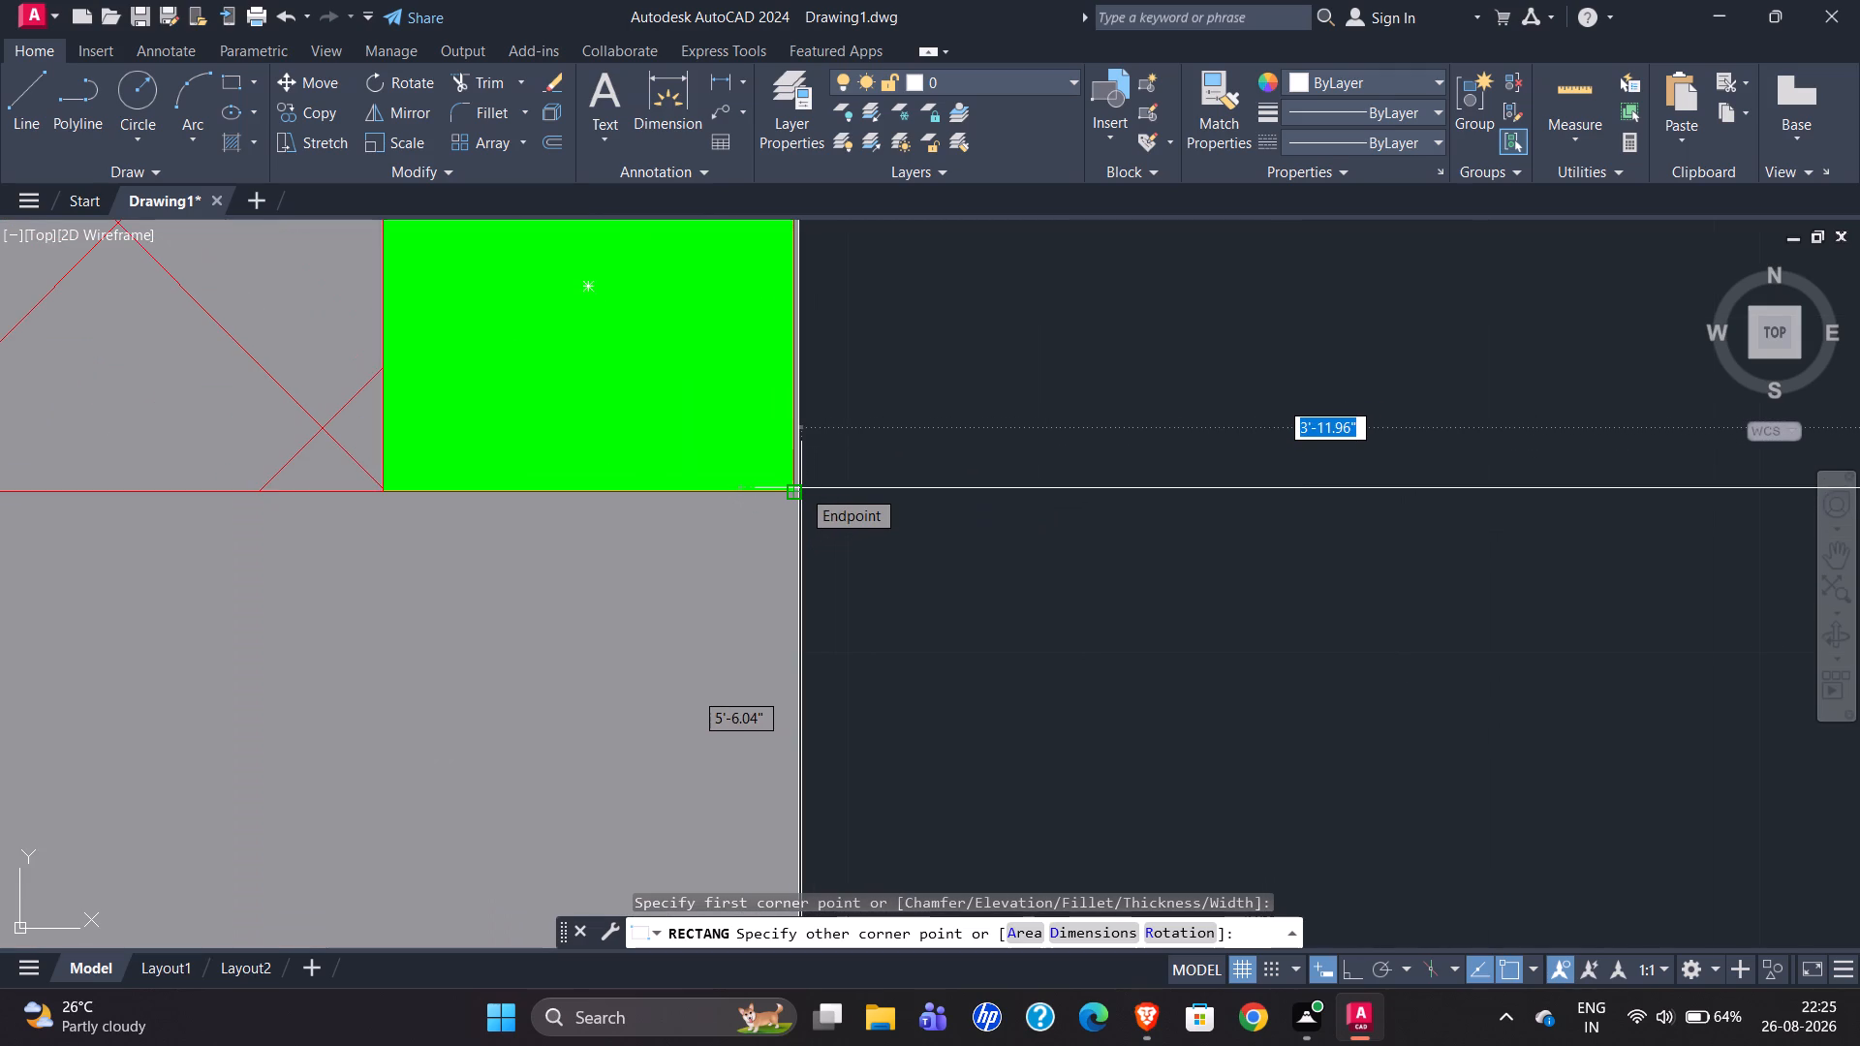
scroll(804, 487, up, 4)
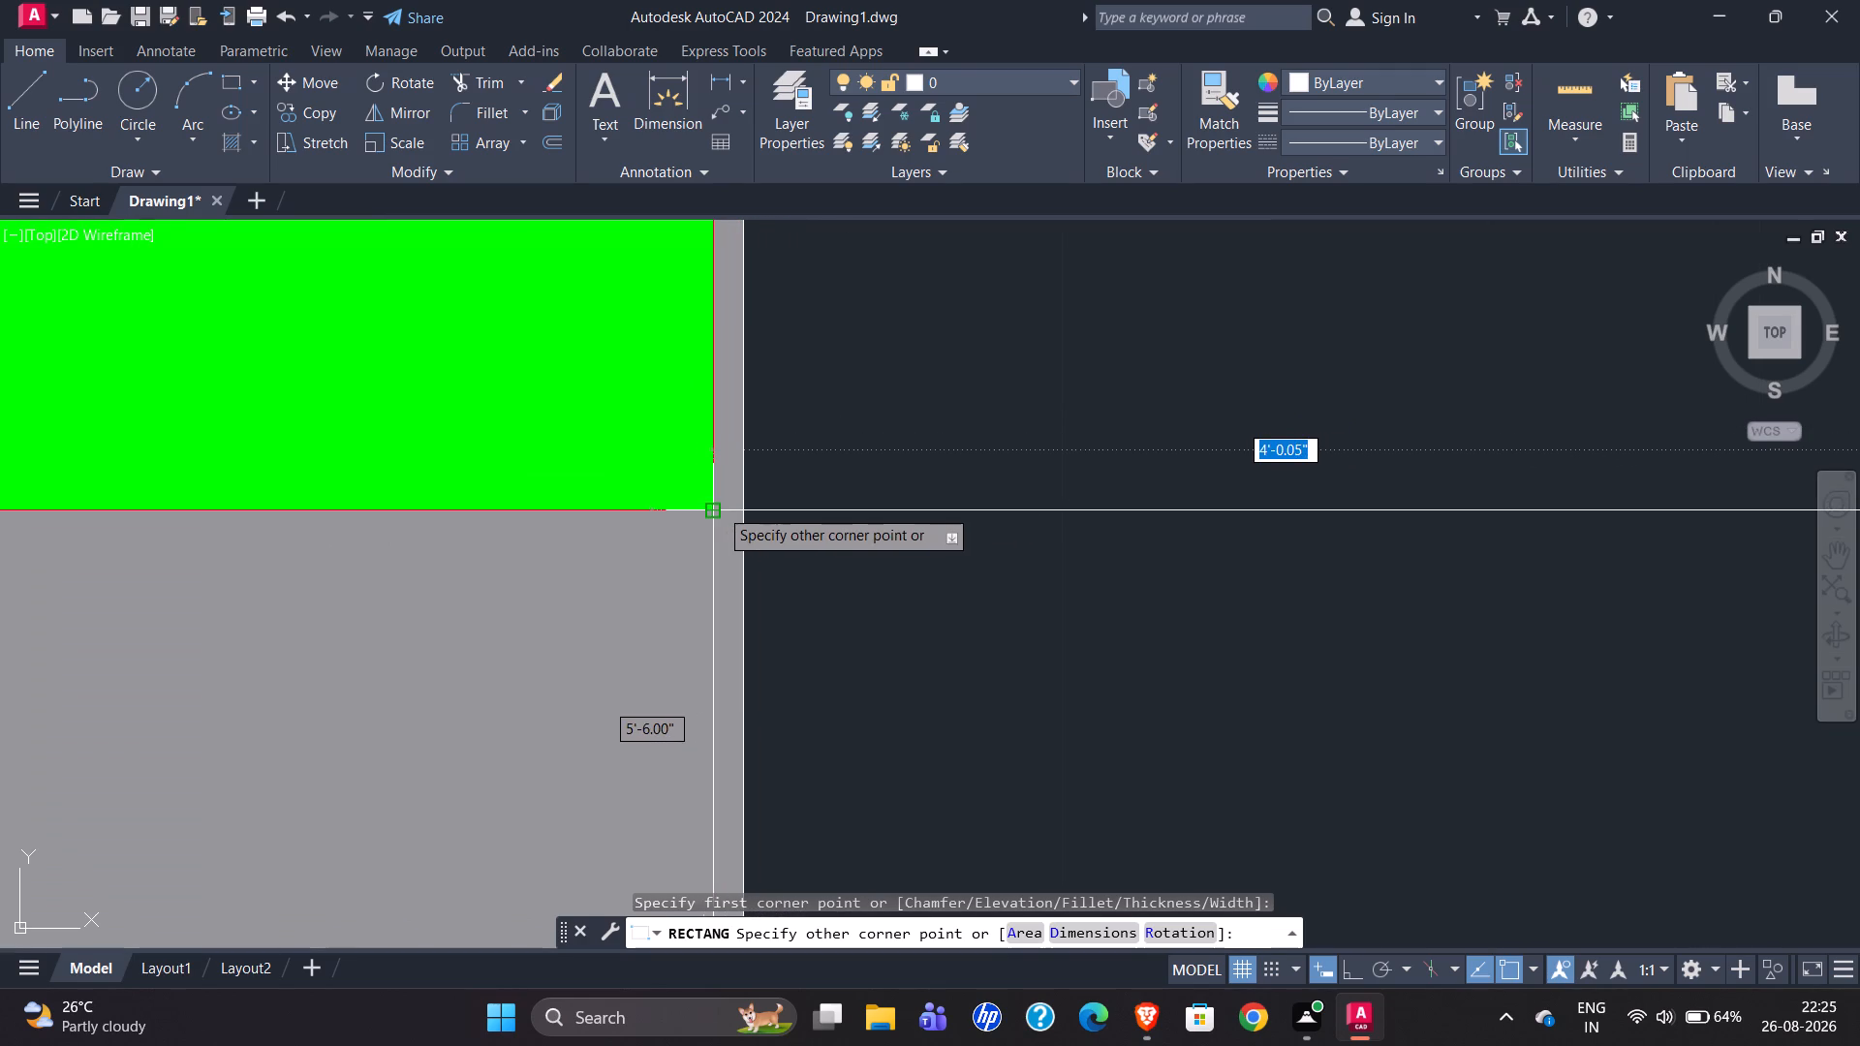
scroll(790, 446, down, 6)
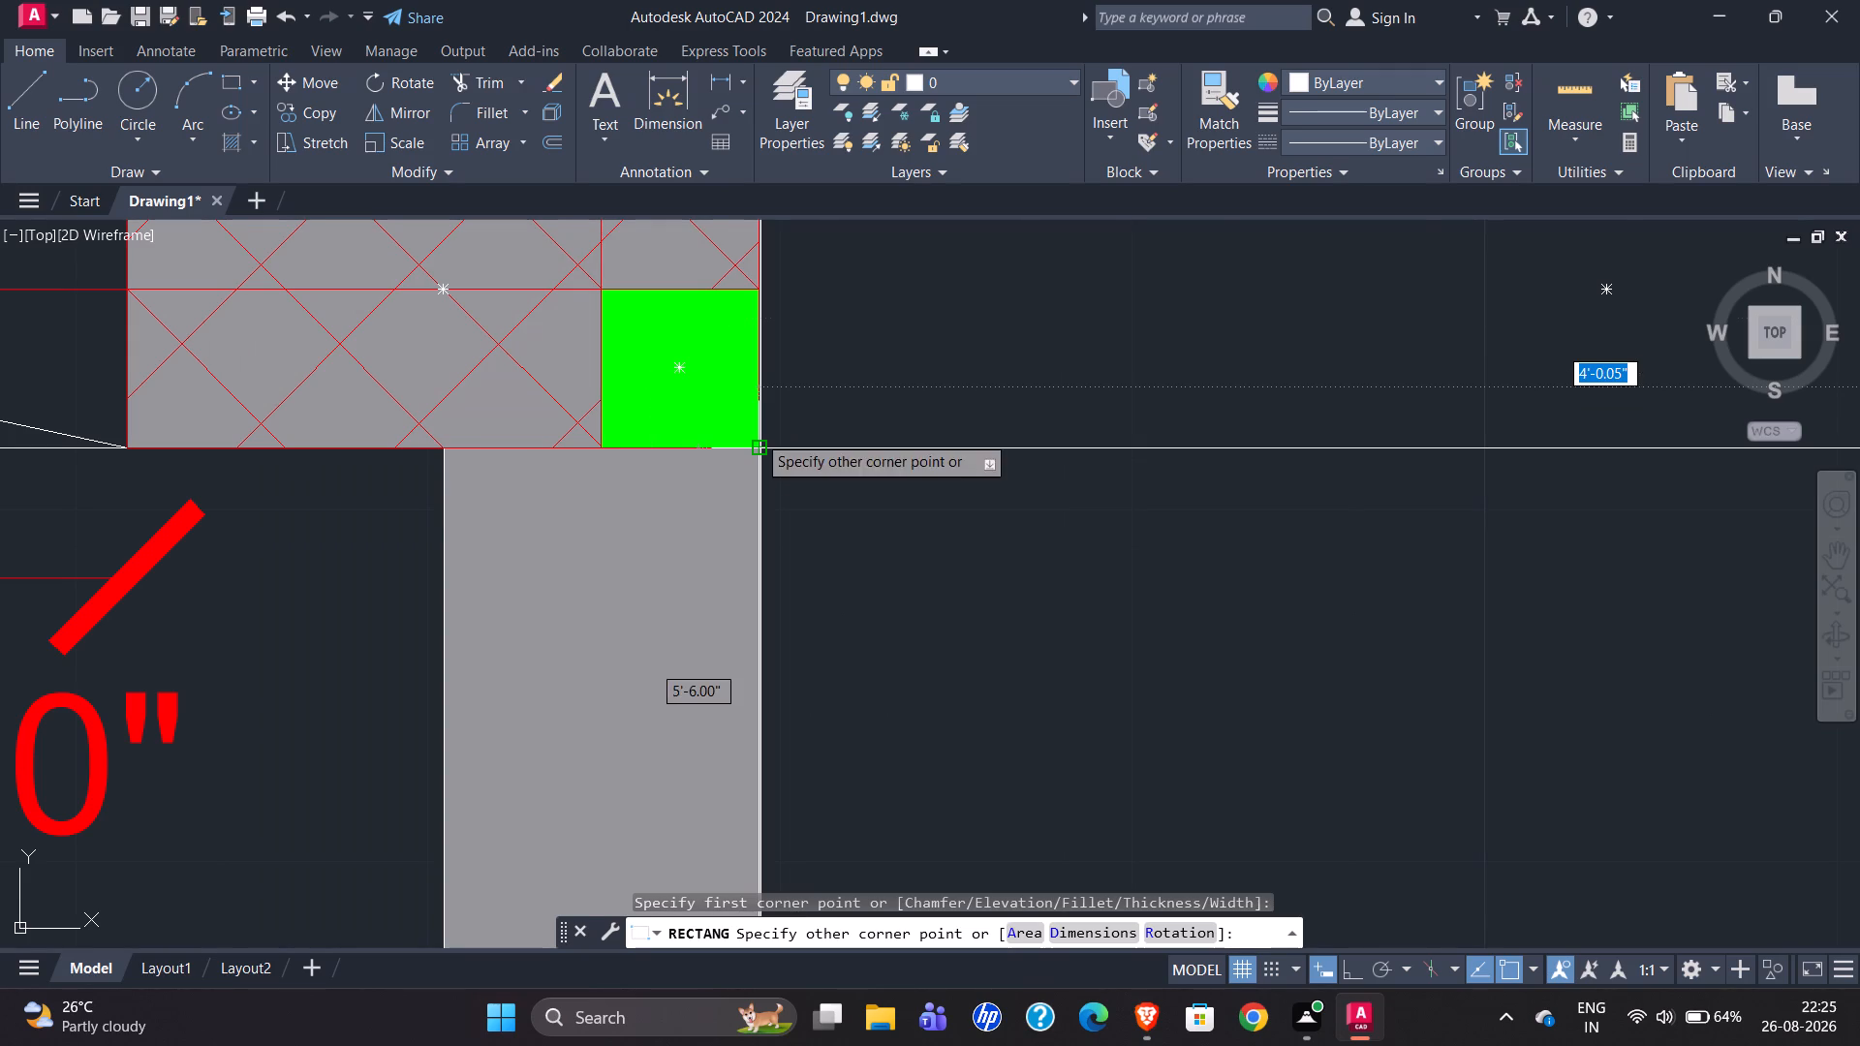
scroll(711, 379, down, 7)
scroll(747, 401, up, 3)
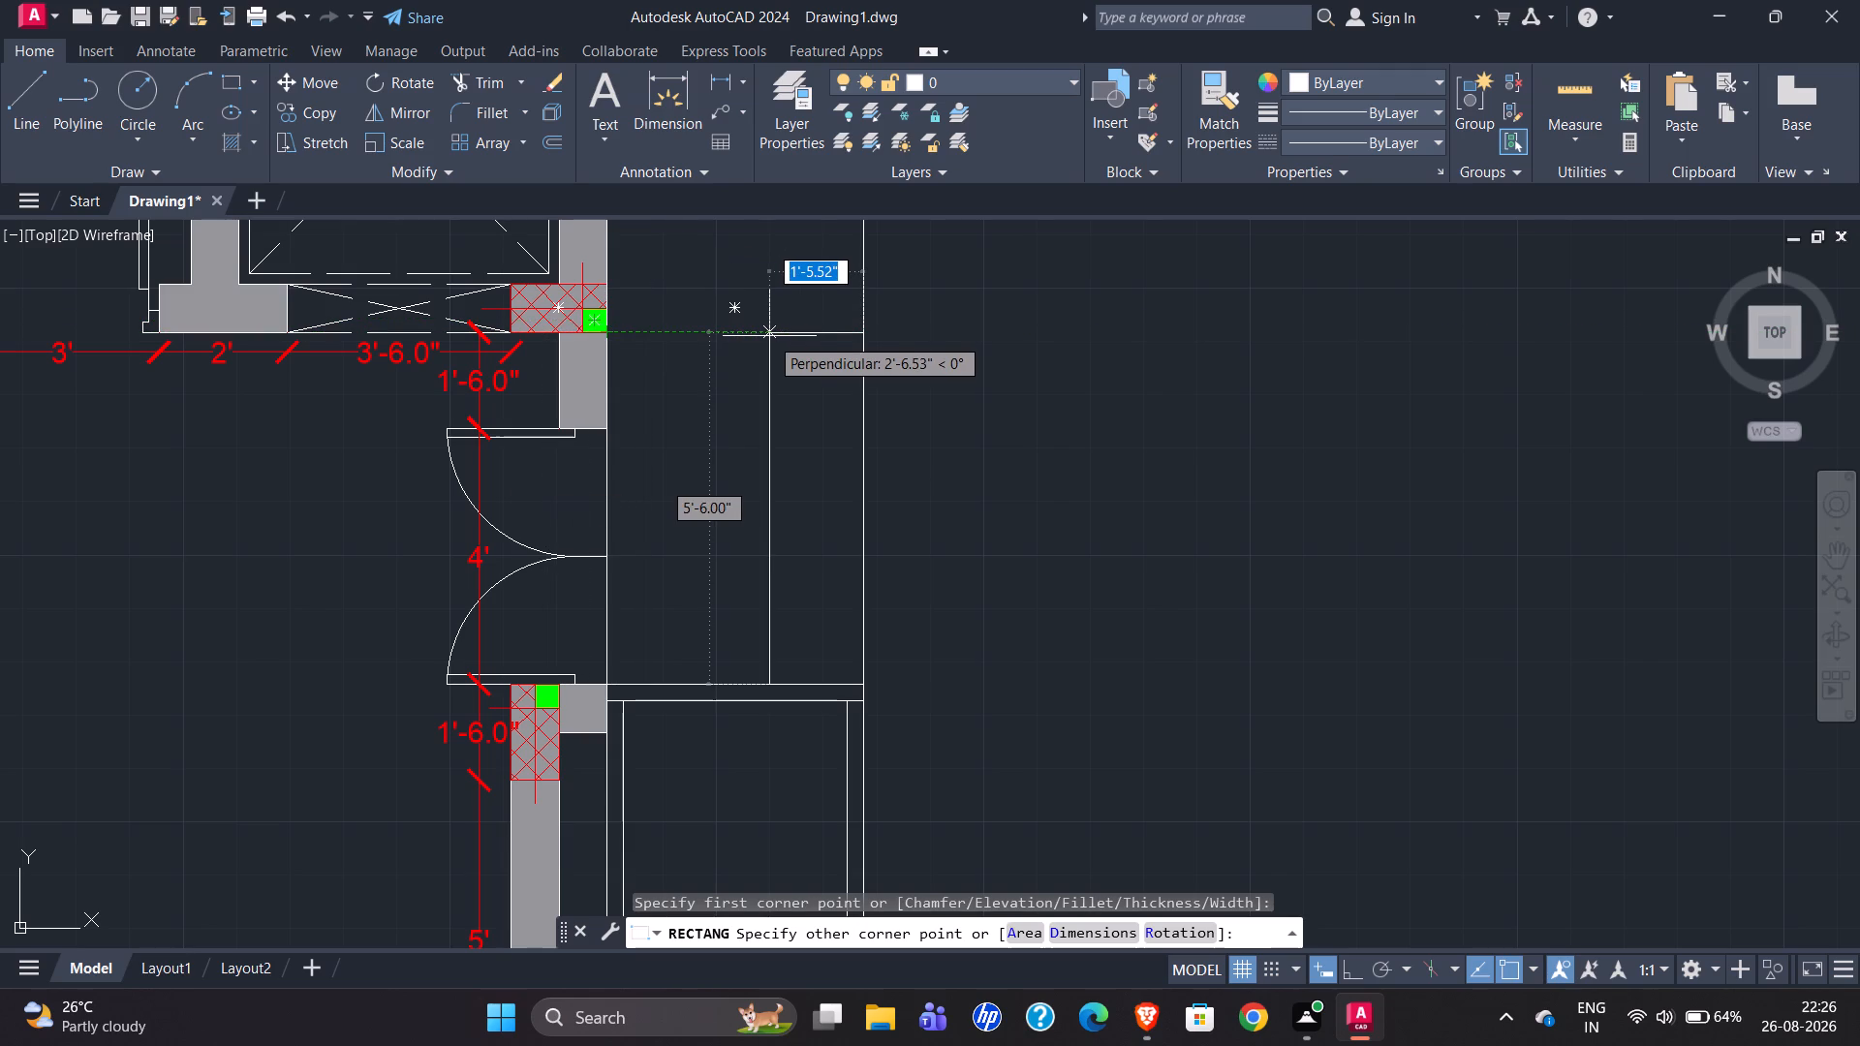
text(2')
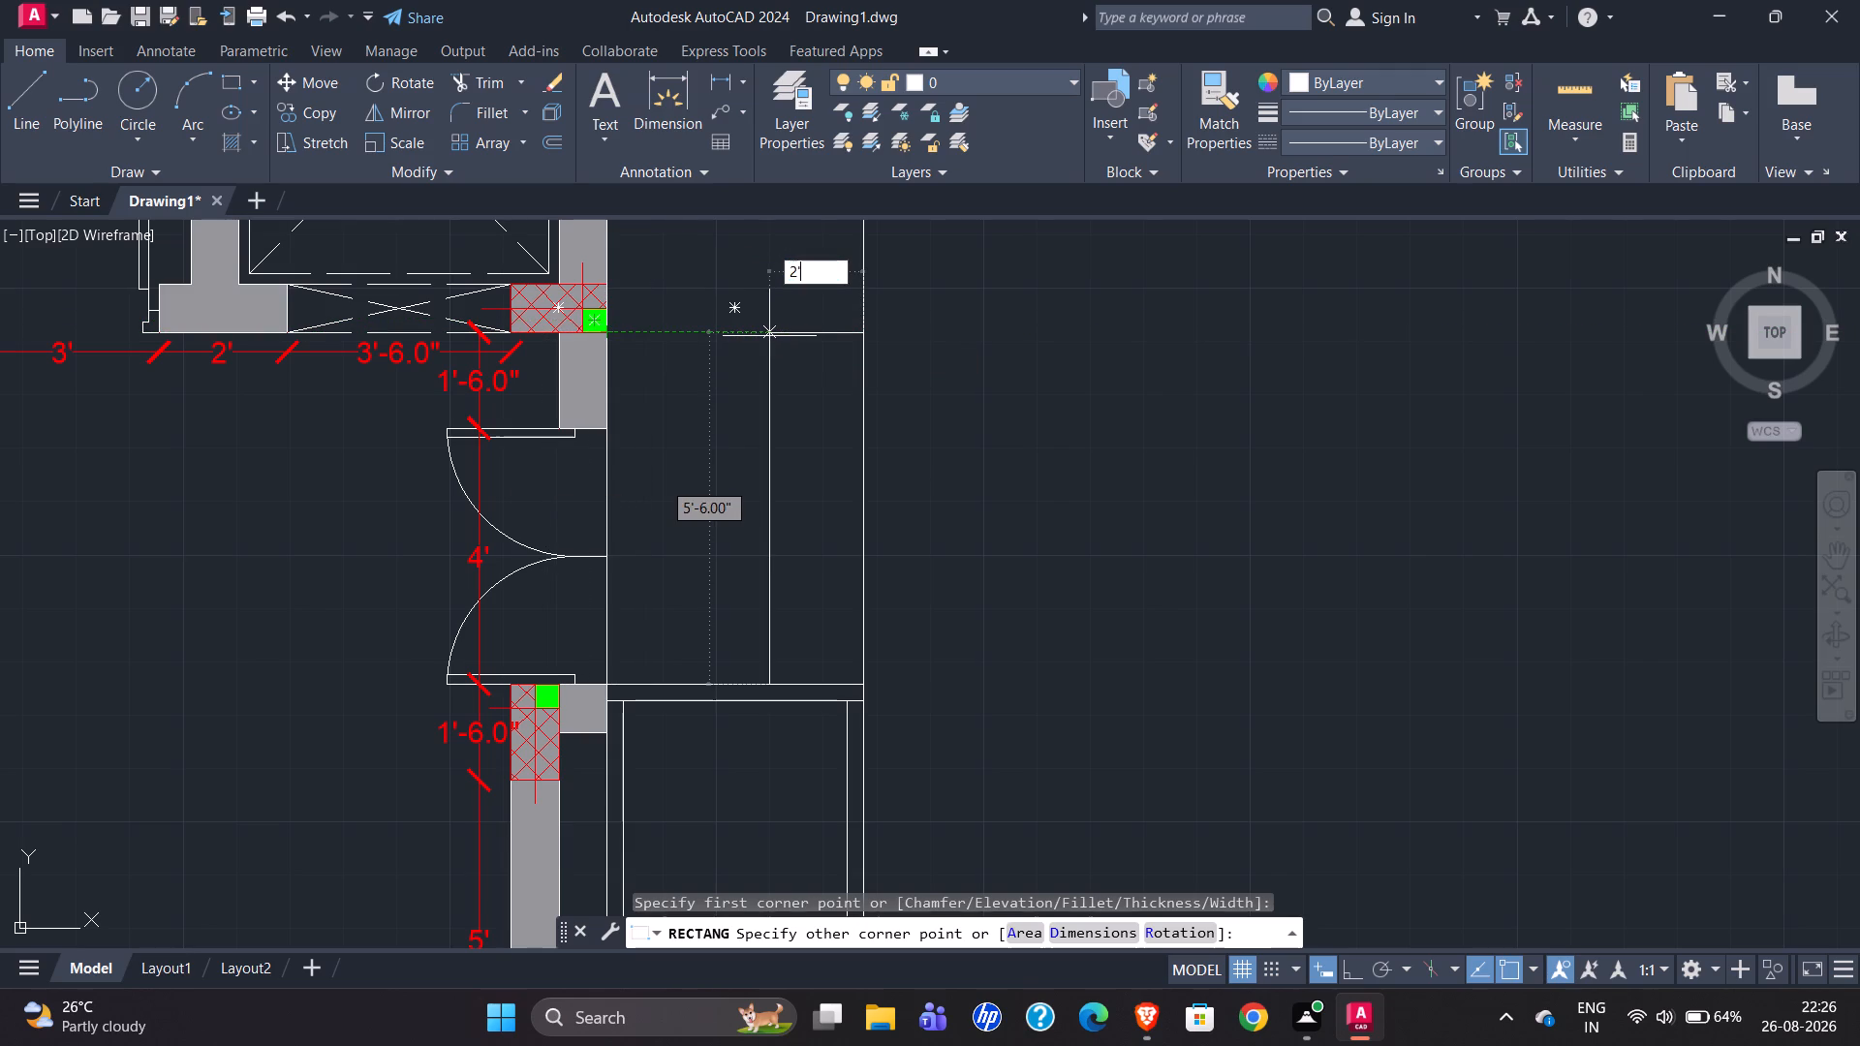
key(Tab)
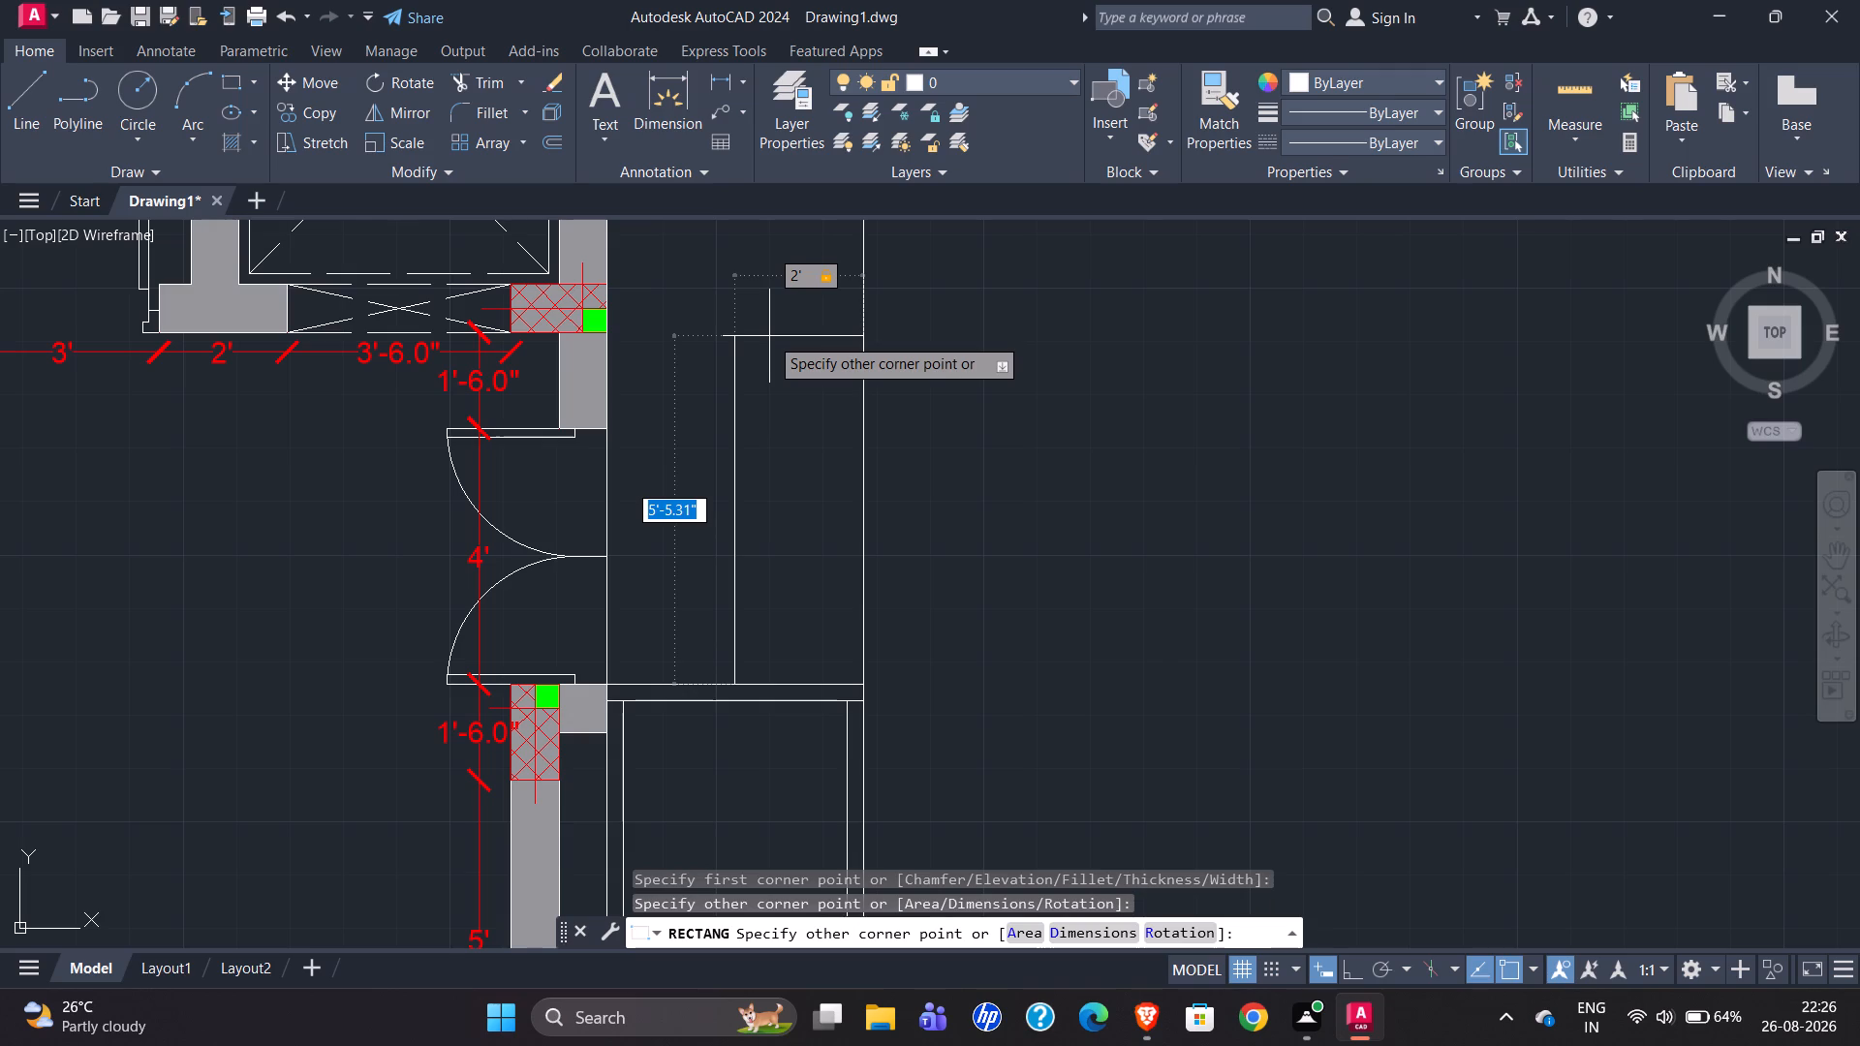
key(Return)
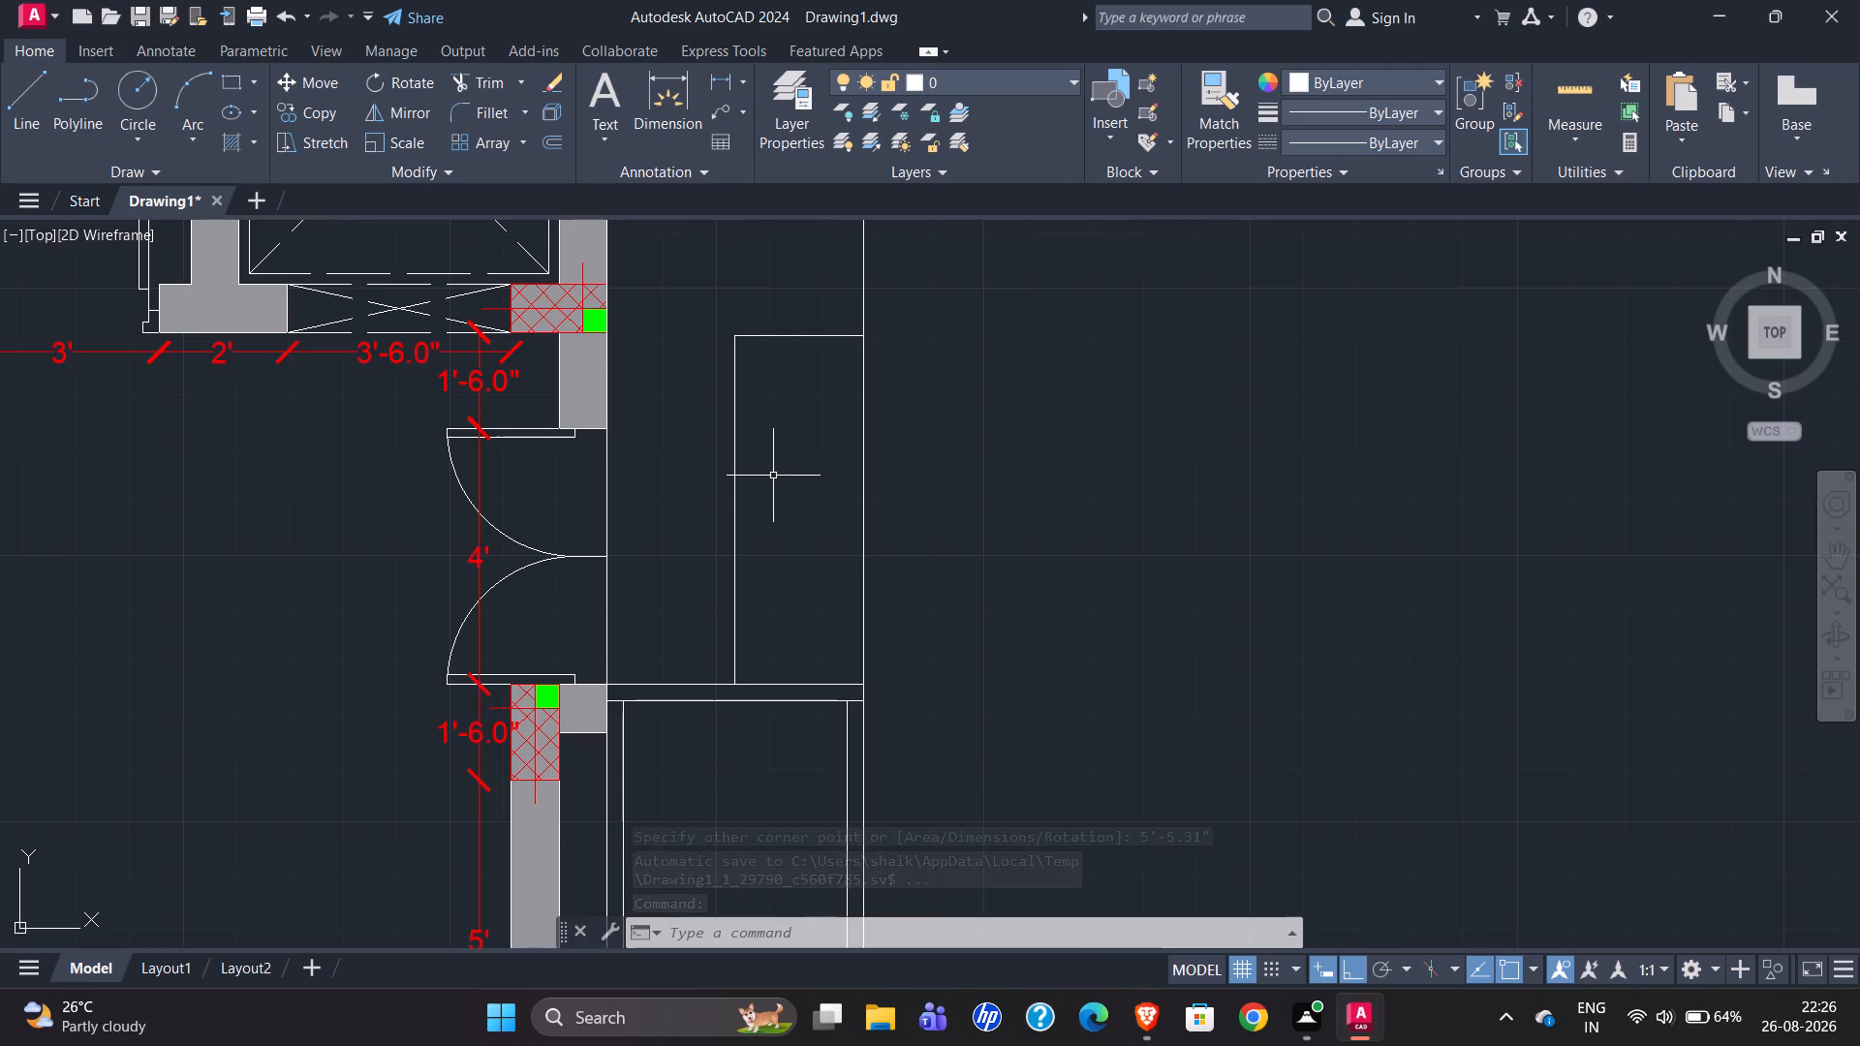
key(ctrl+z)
Draw a 2' by 5'6" step rectangle outside the double door, northwest from the office-side double-outlined rectangle's northeast corner.
scroll(686, 479, down, 2)
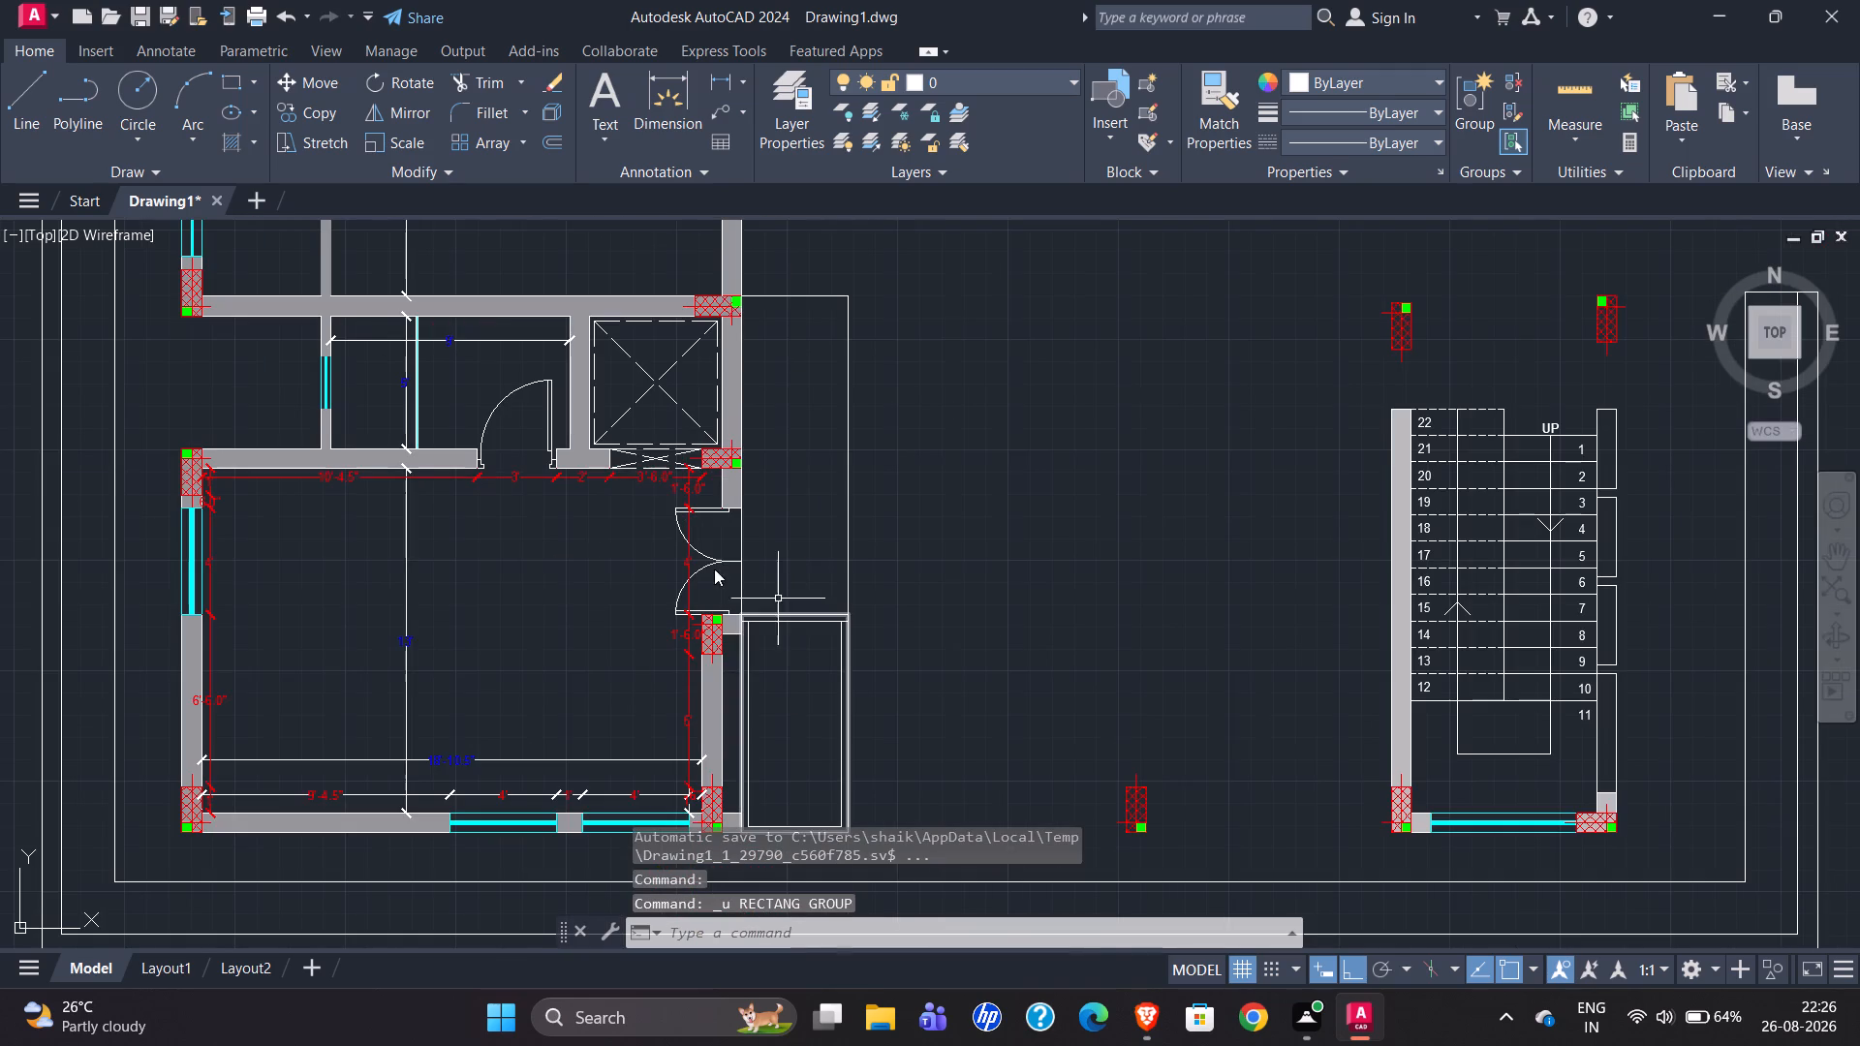
click(232, 79)
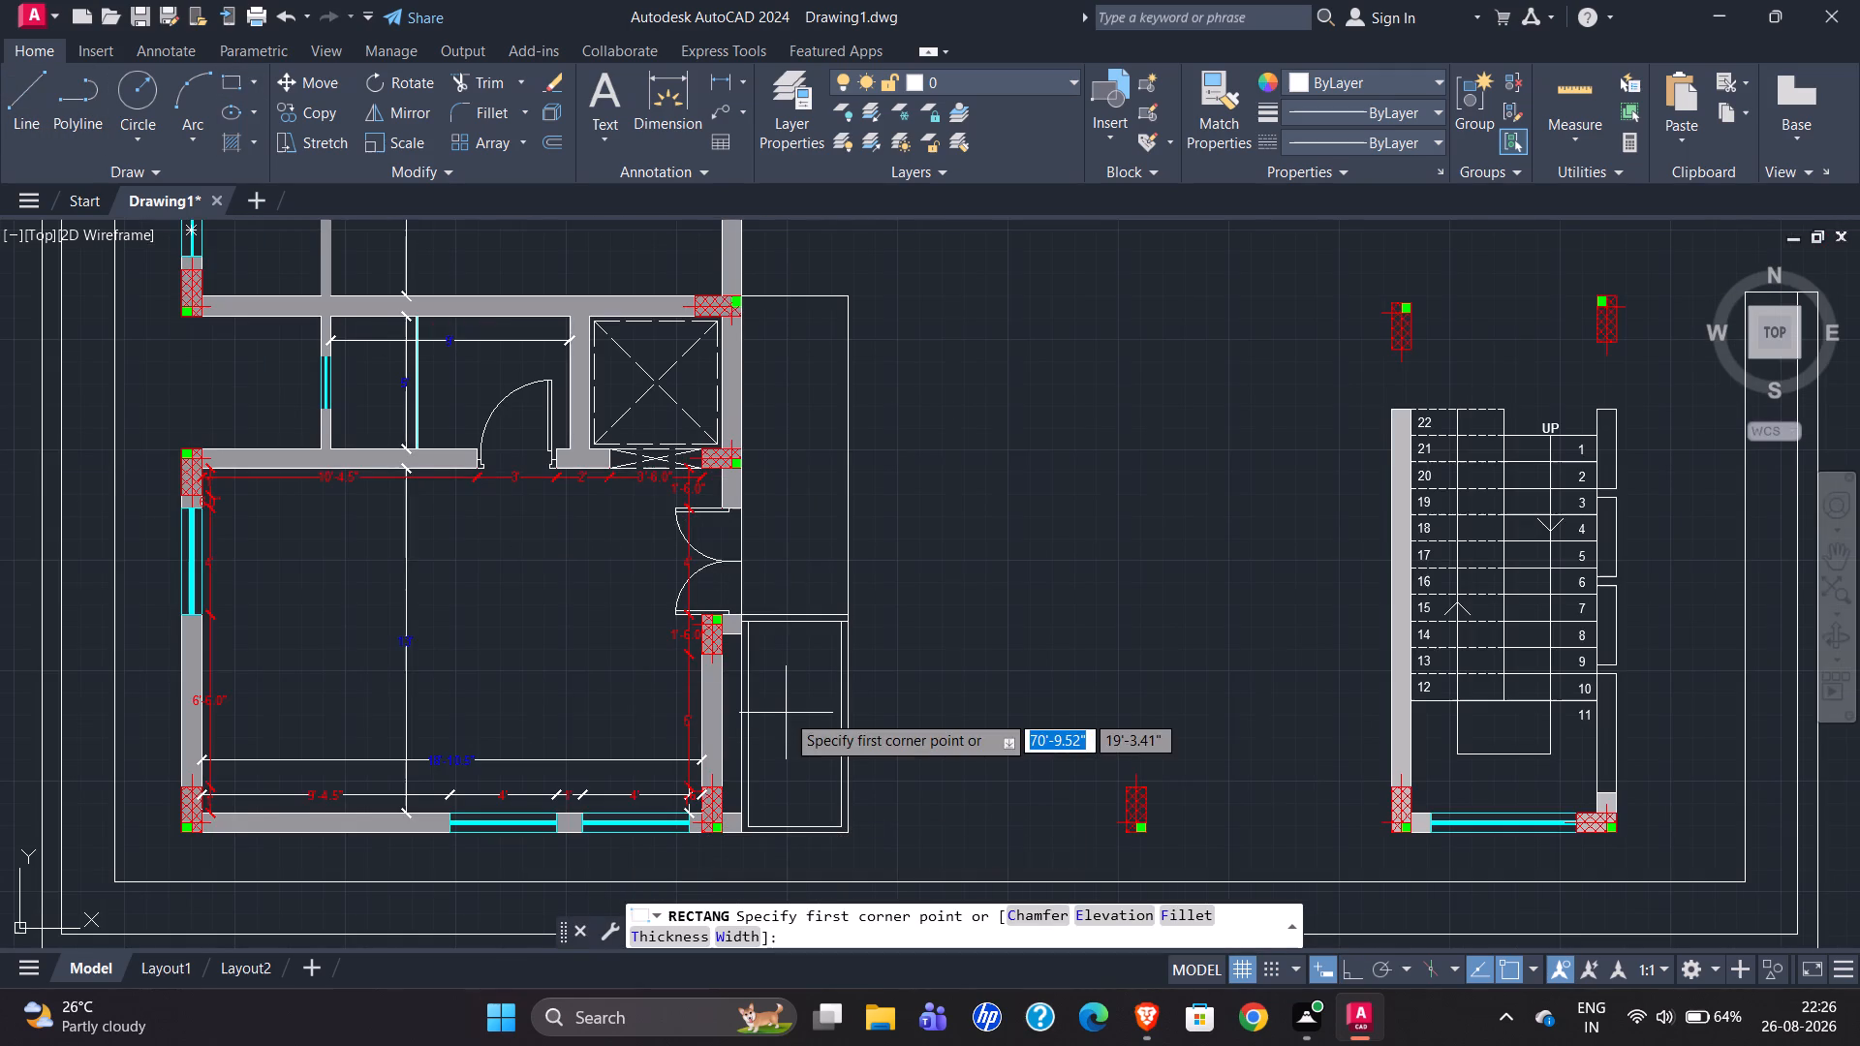
scroll(847, 604, up, 3)
click(840, 657)
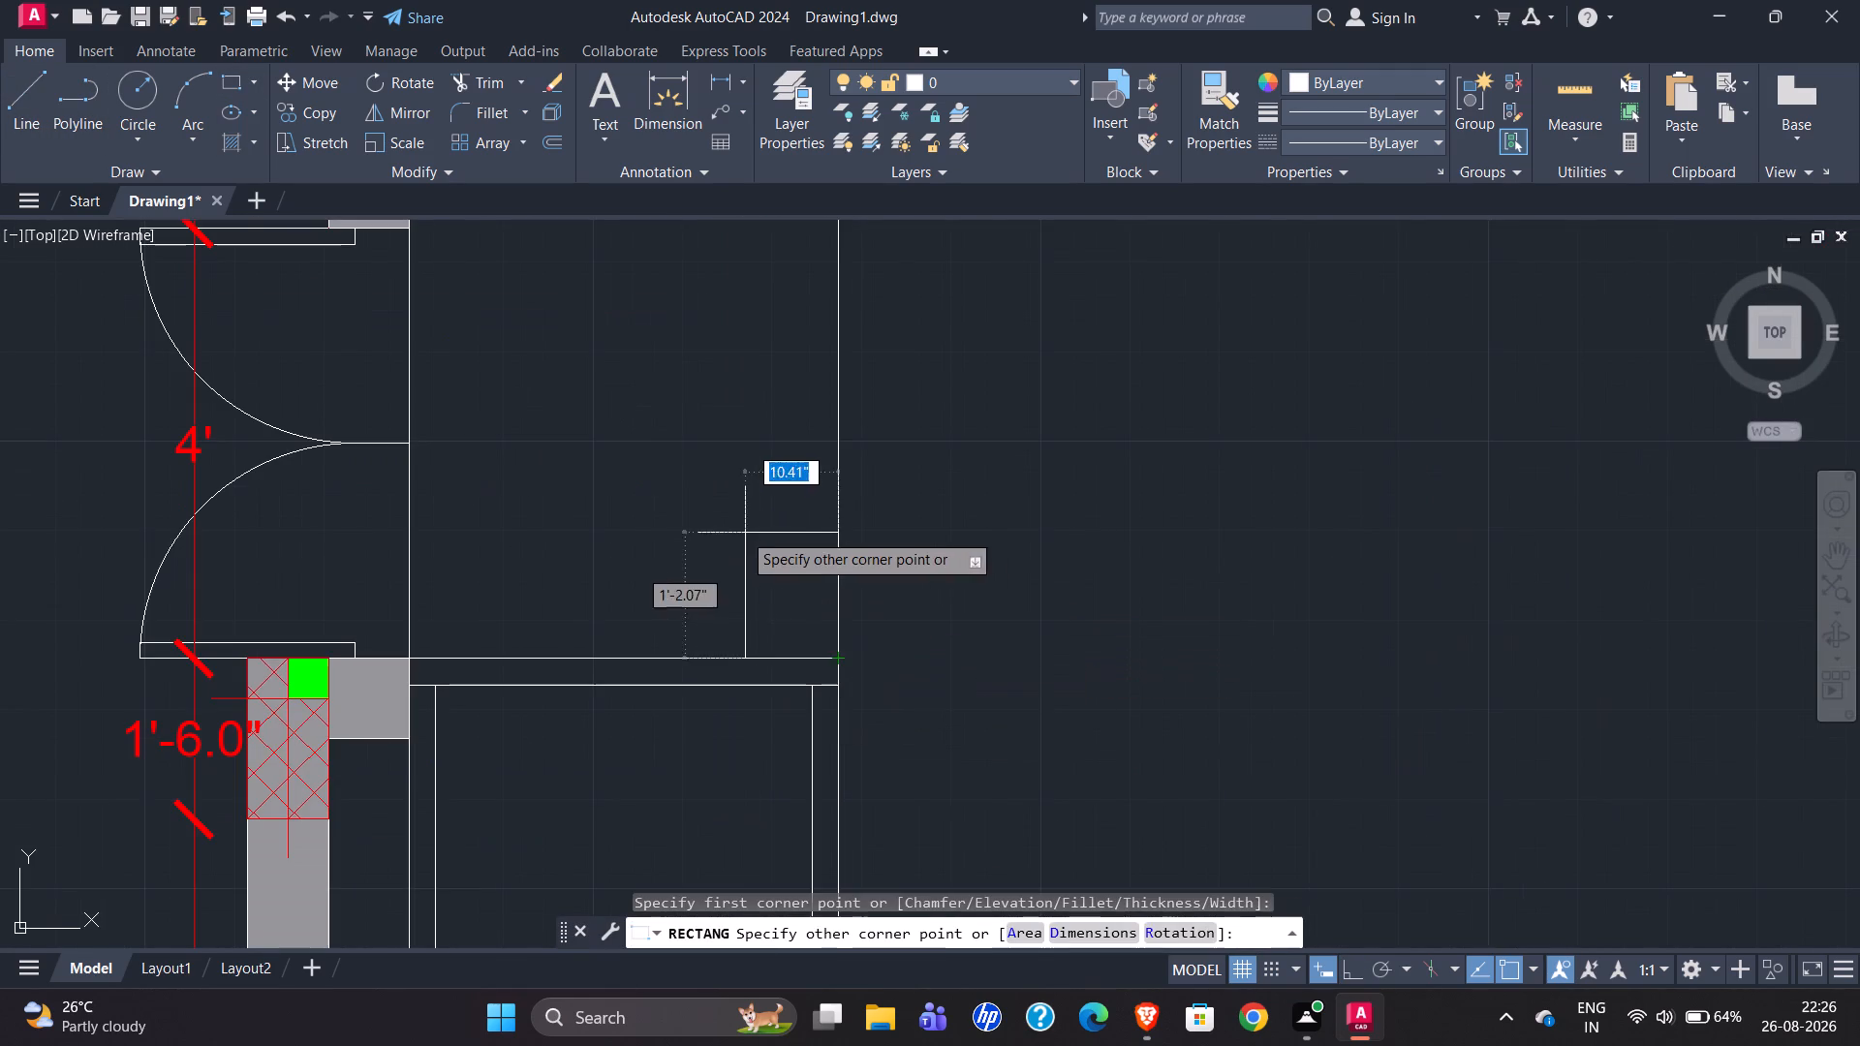
scroll(730, 536, down, 3)
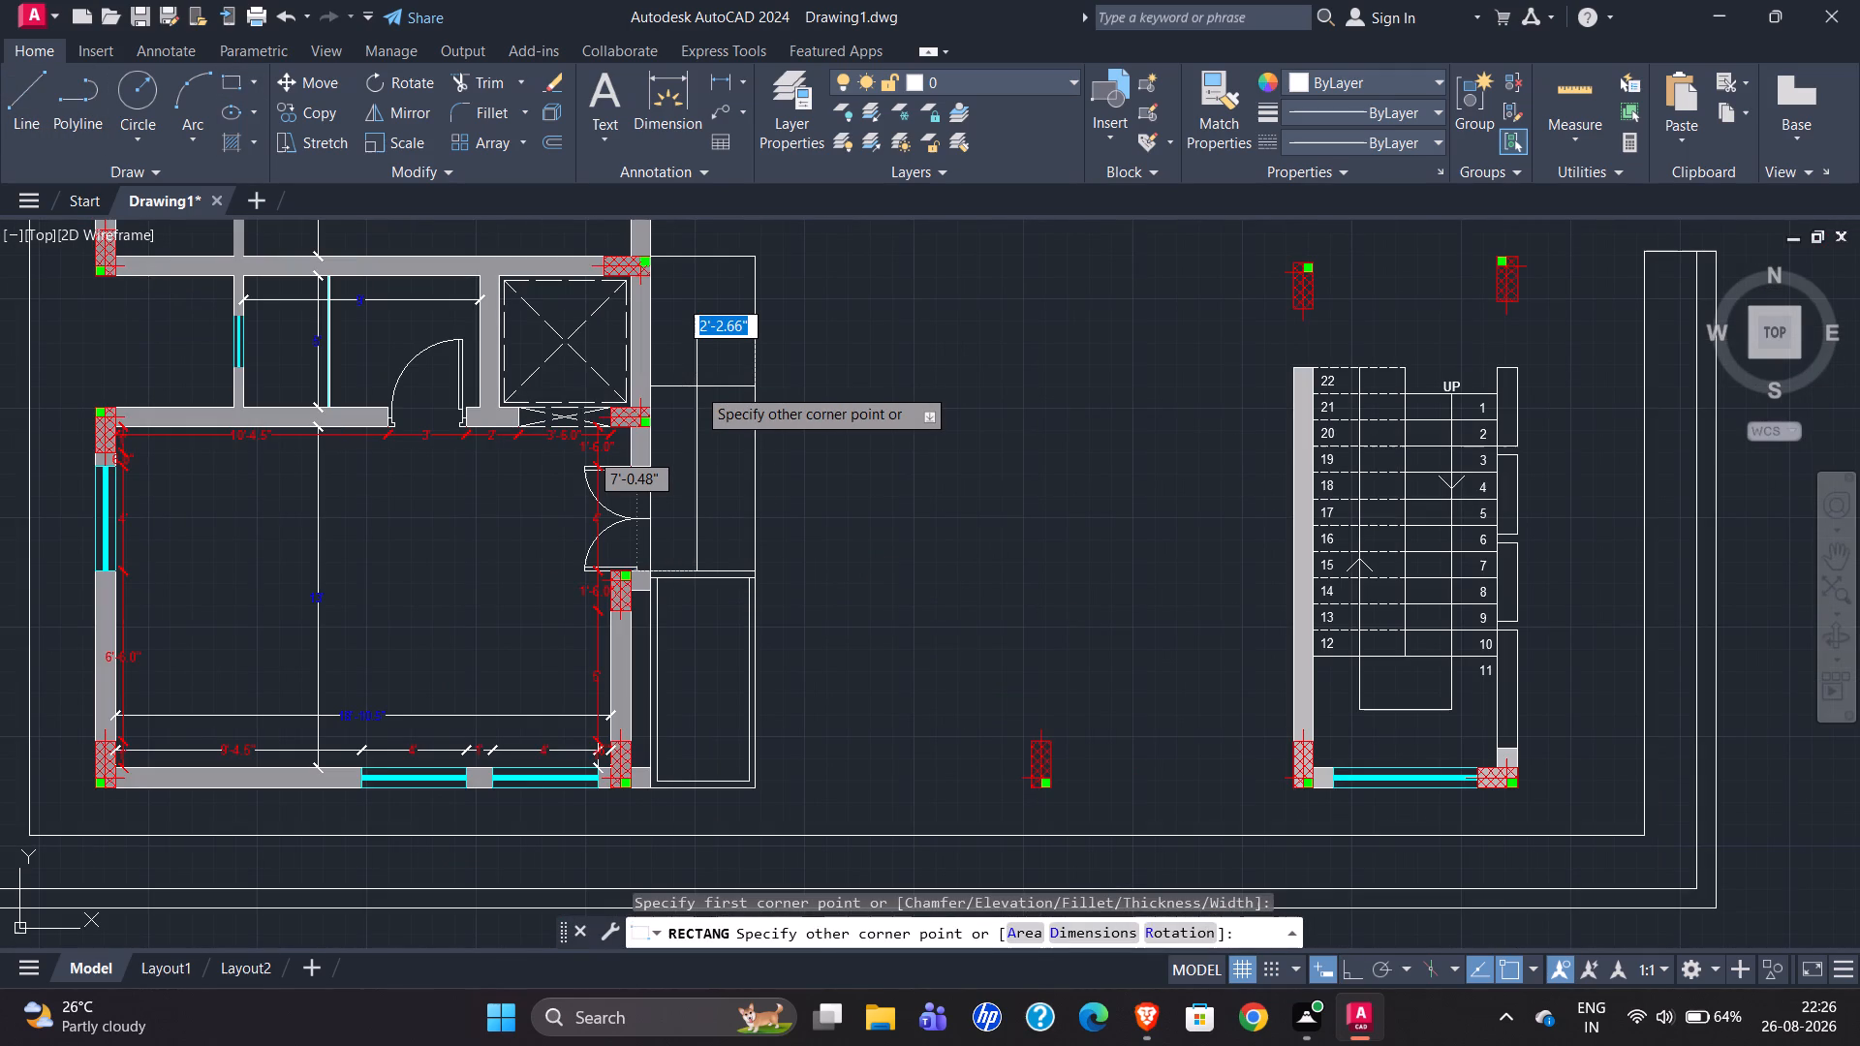
key(2)
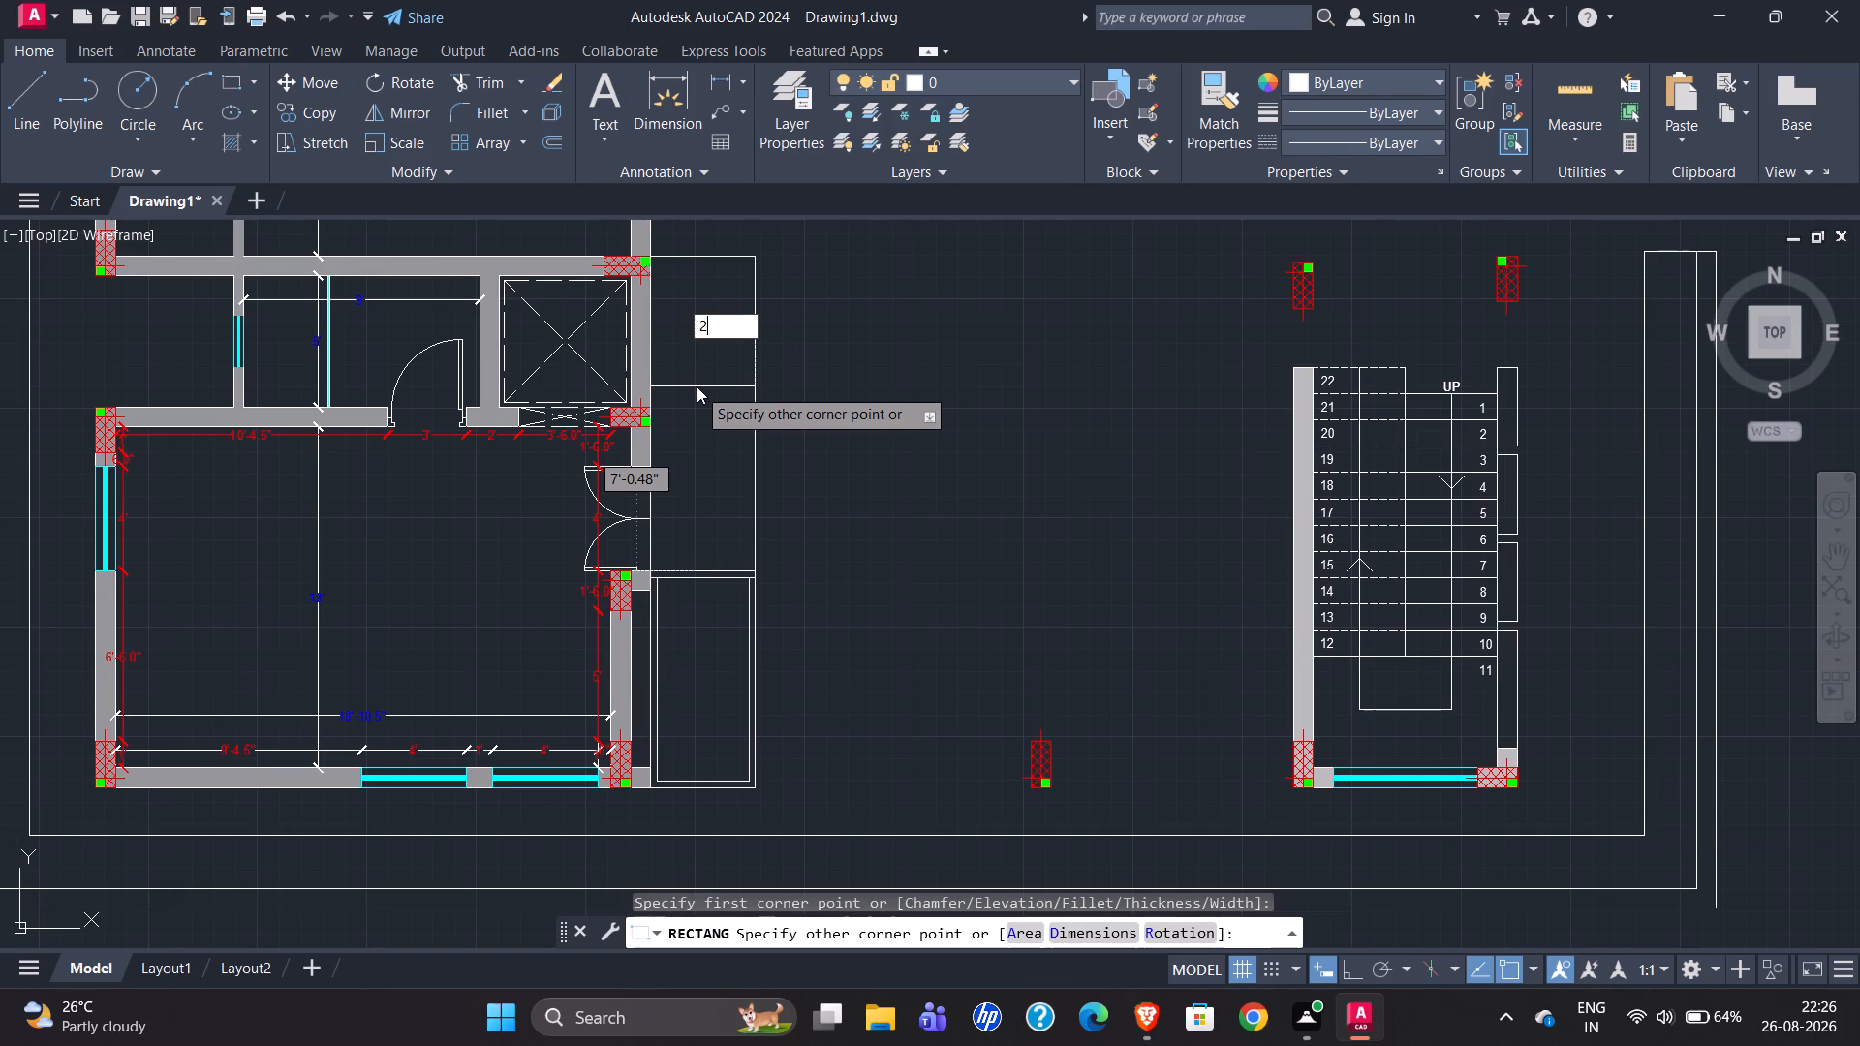
key(apostrophe)
key(Tab)
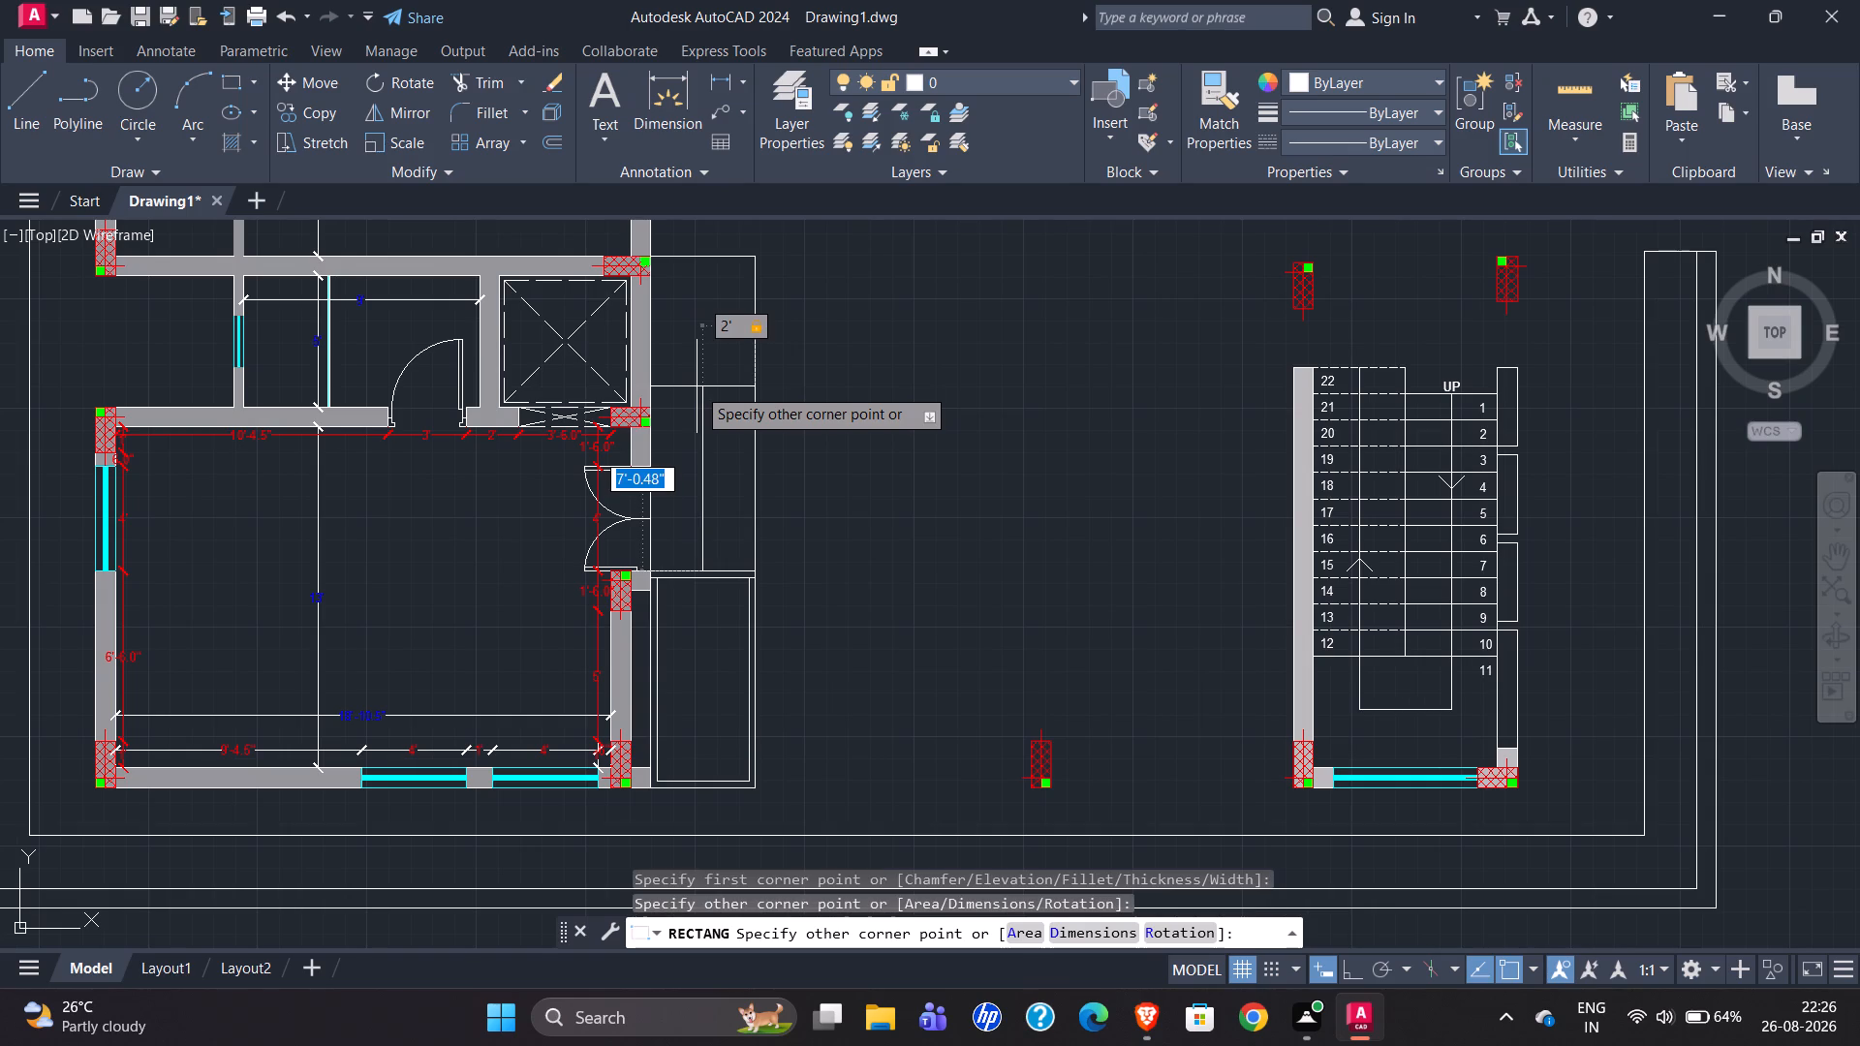
text(5'6")
key(Return)
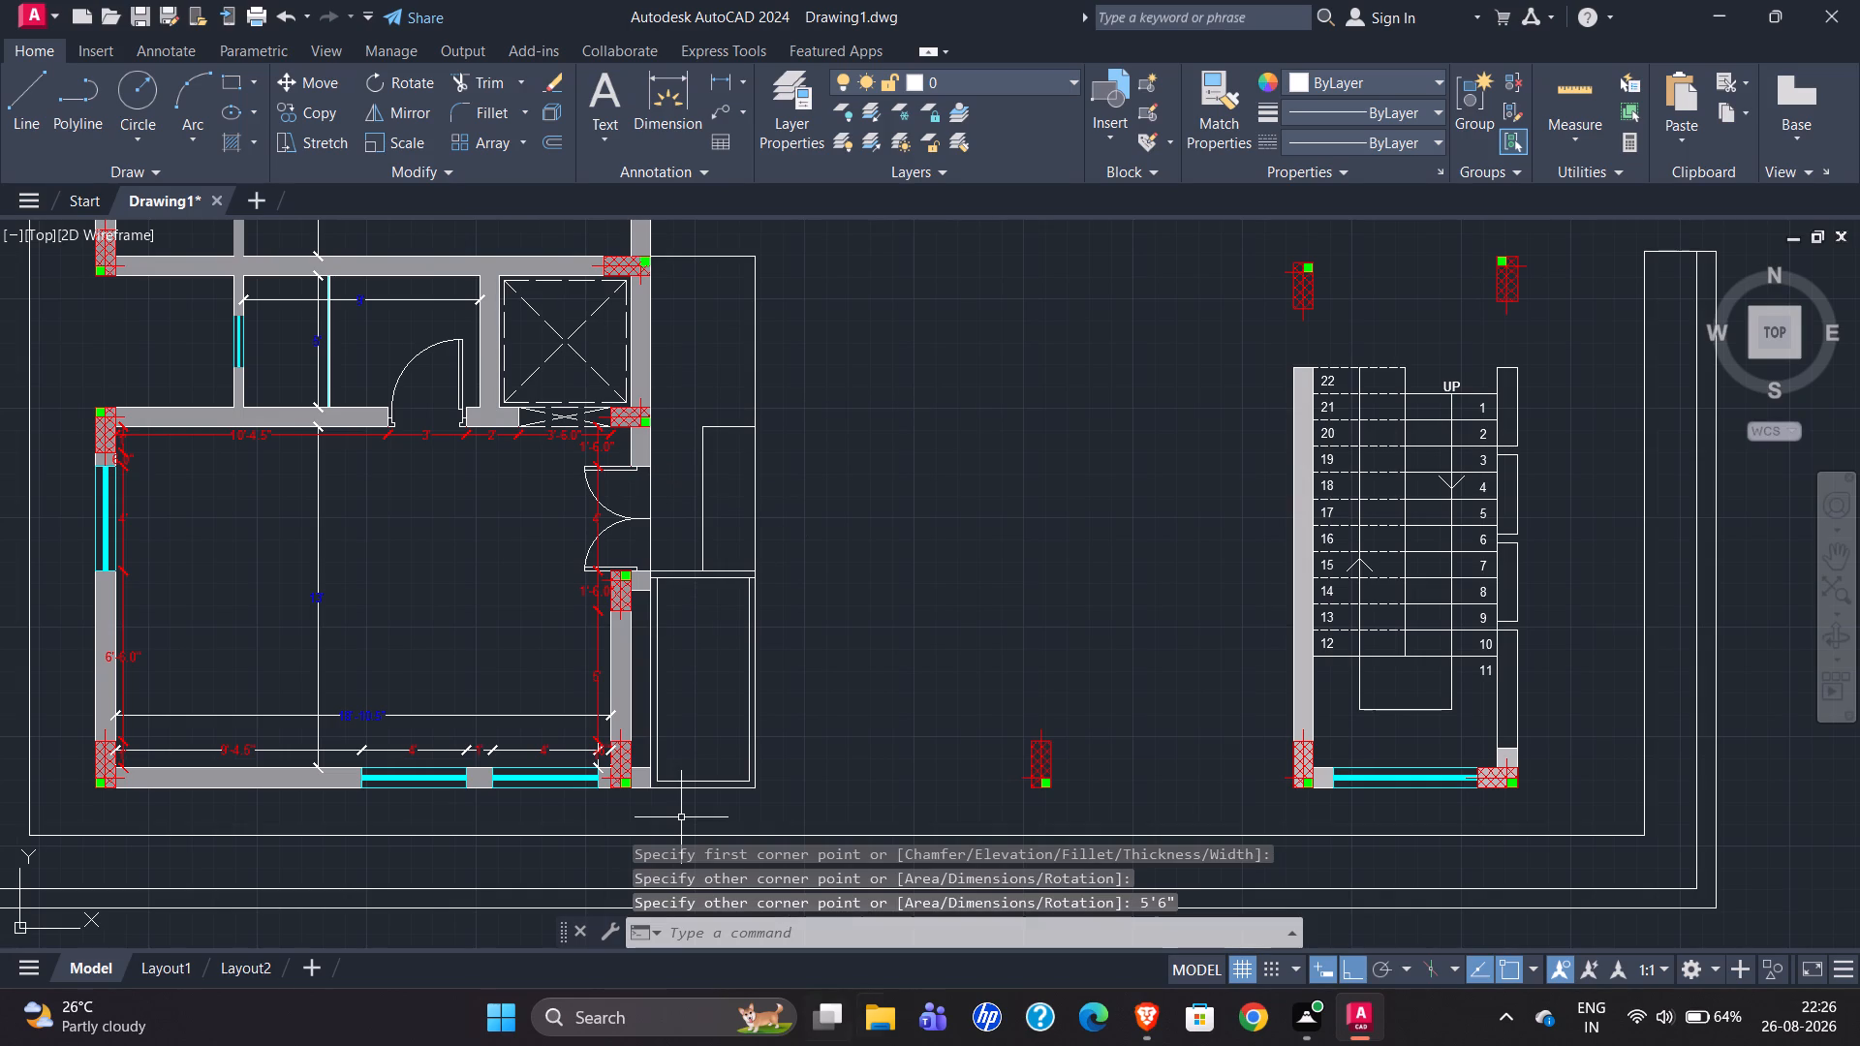
Examine the reference plan's double-outlined rectangle outside the servant room's KW2 window, checking the extent of its outer outline.
scroll(697, 504, down, 2)
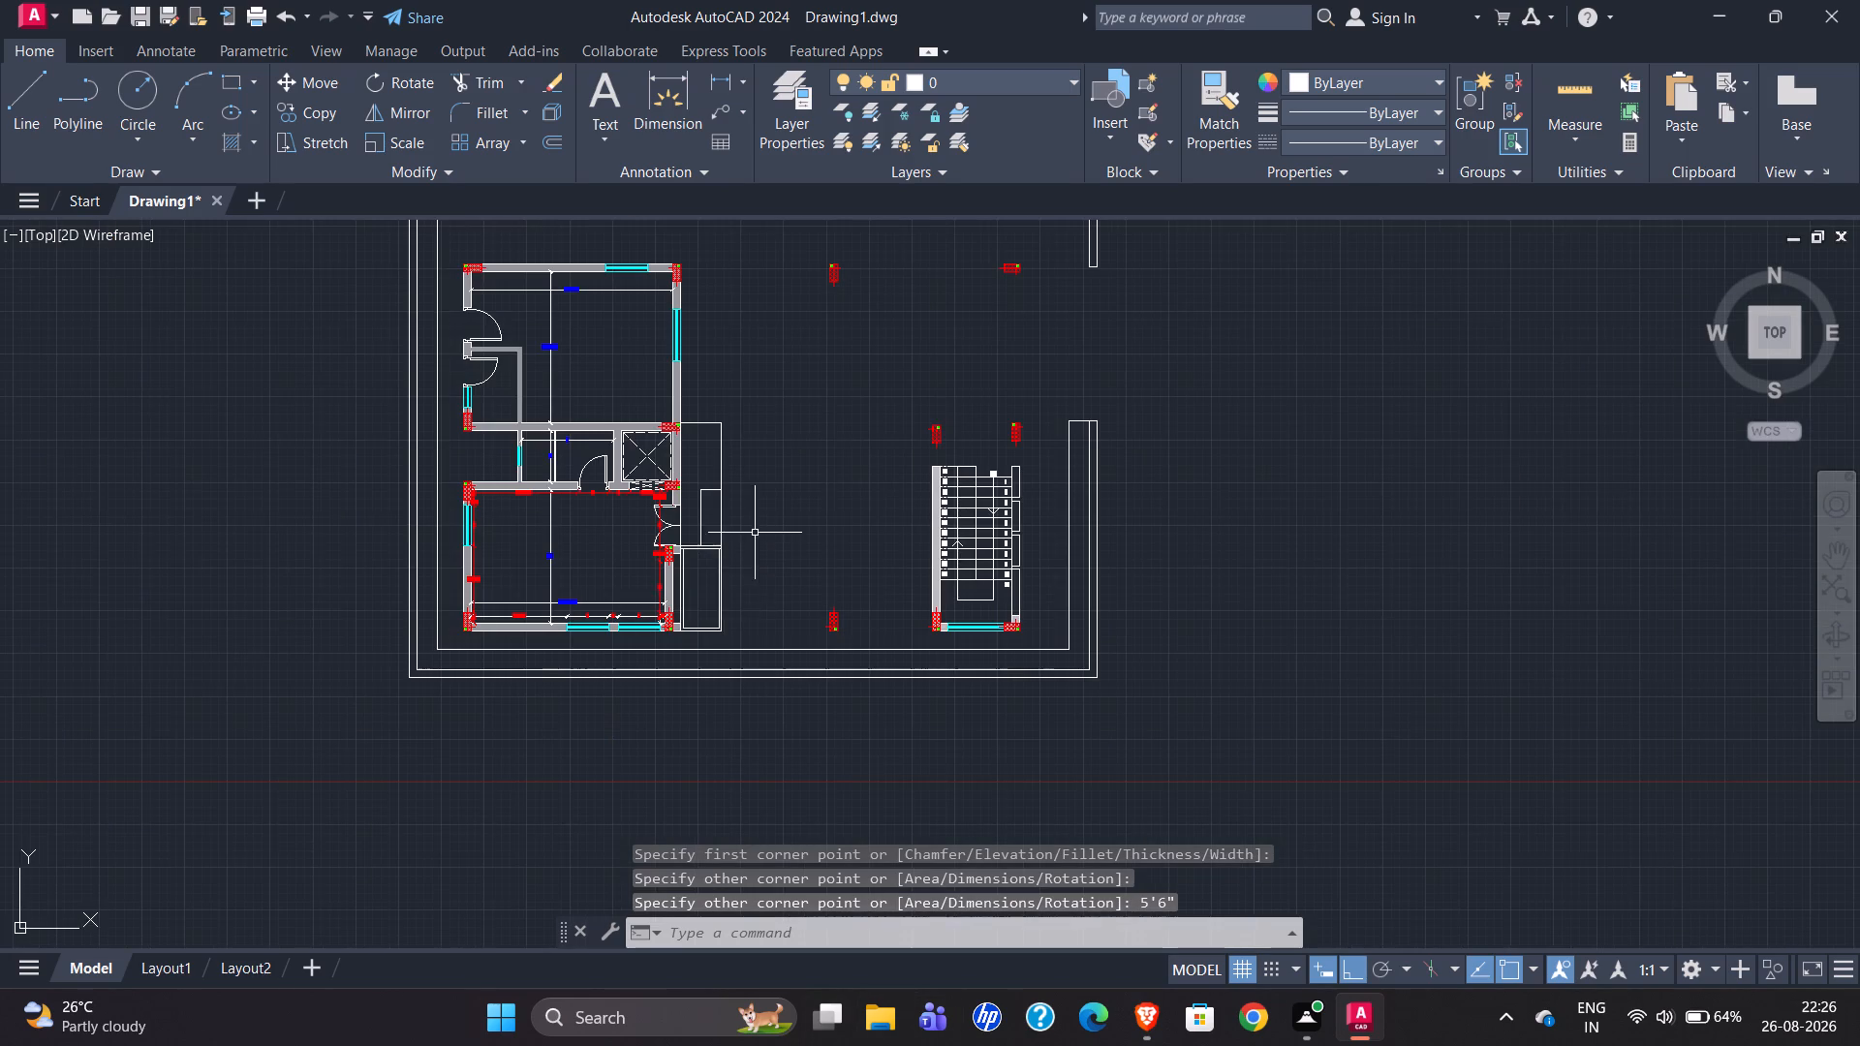
scroll(755, 533, down, 2)
scroll(282, 459, up, 4)
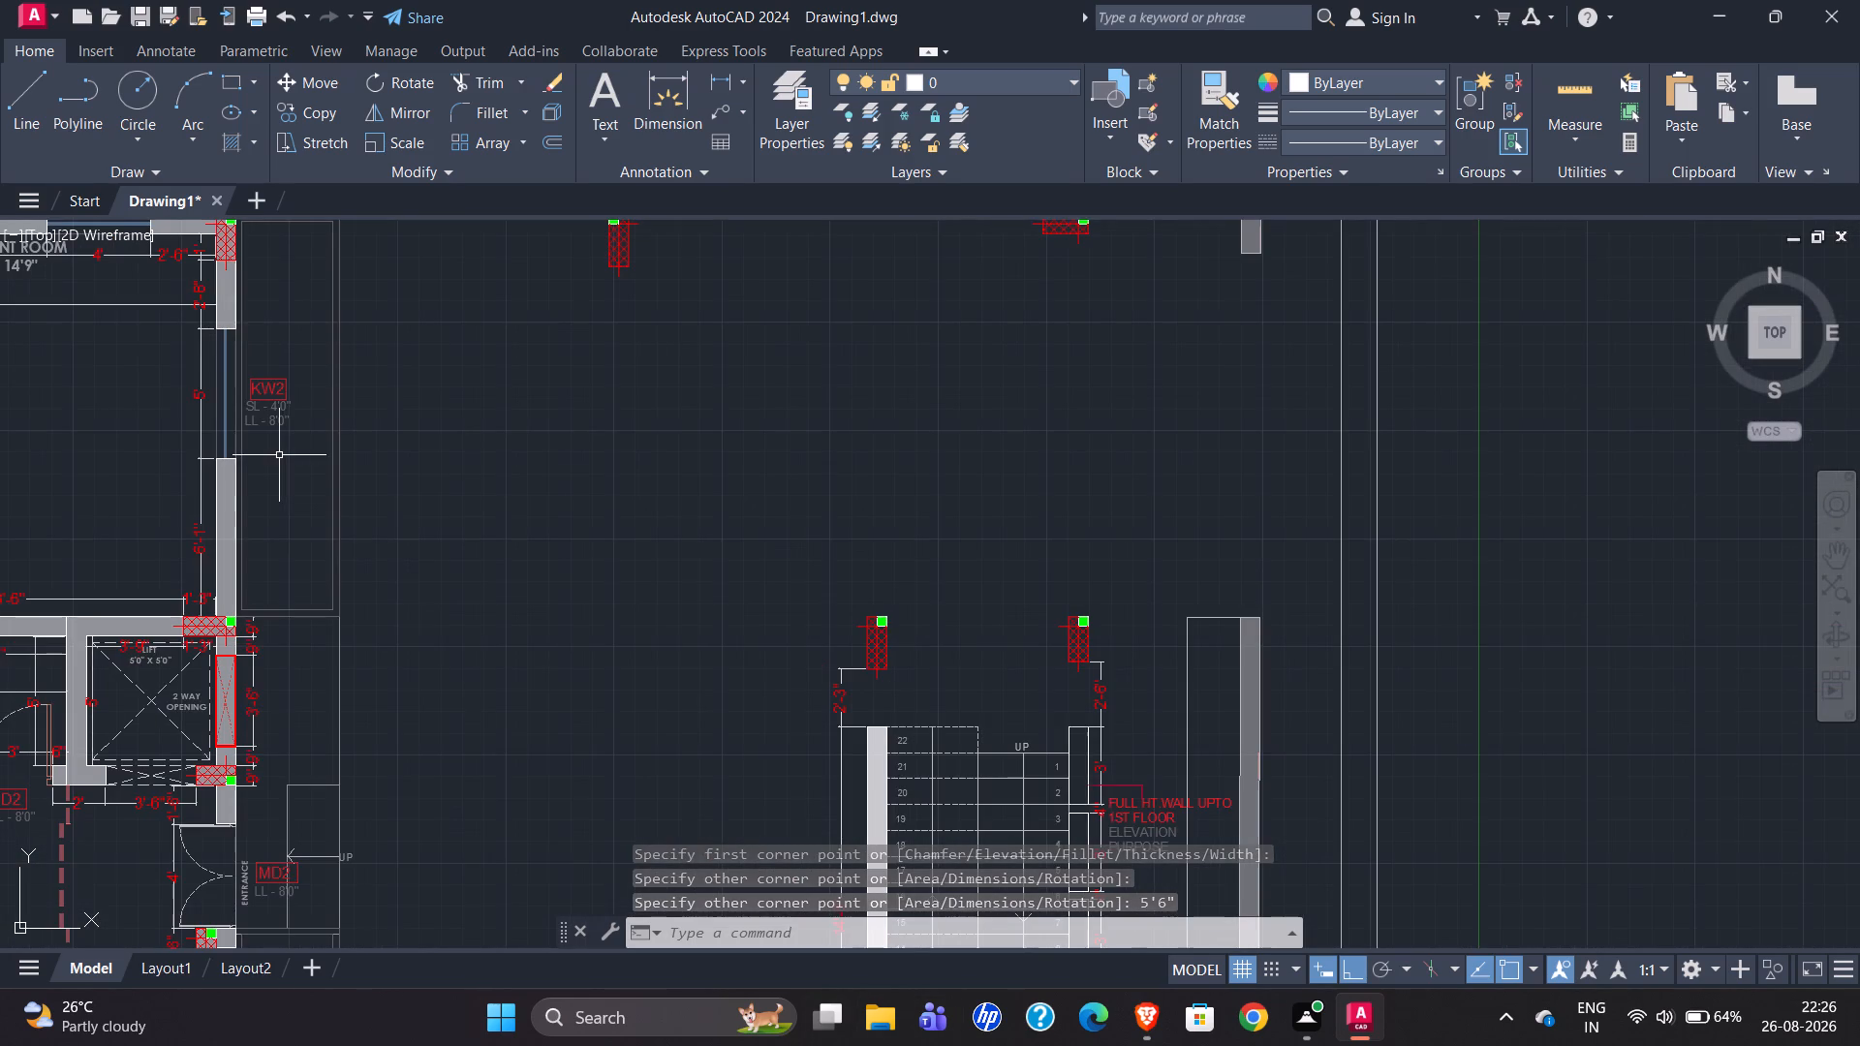
scroll(305, 618, up, 2)
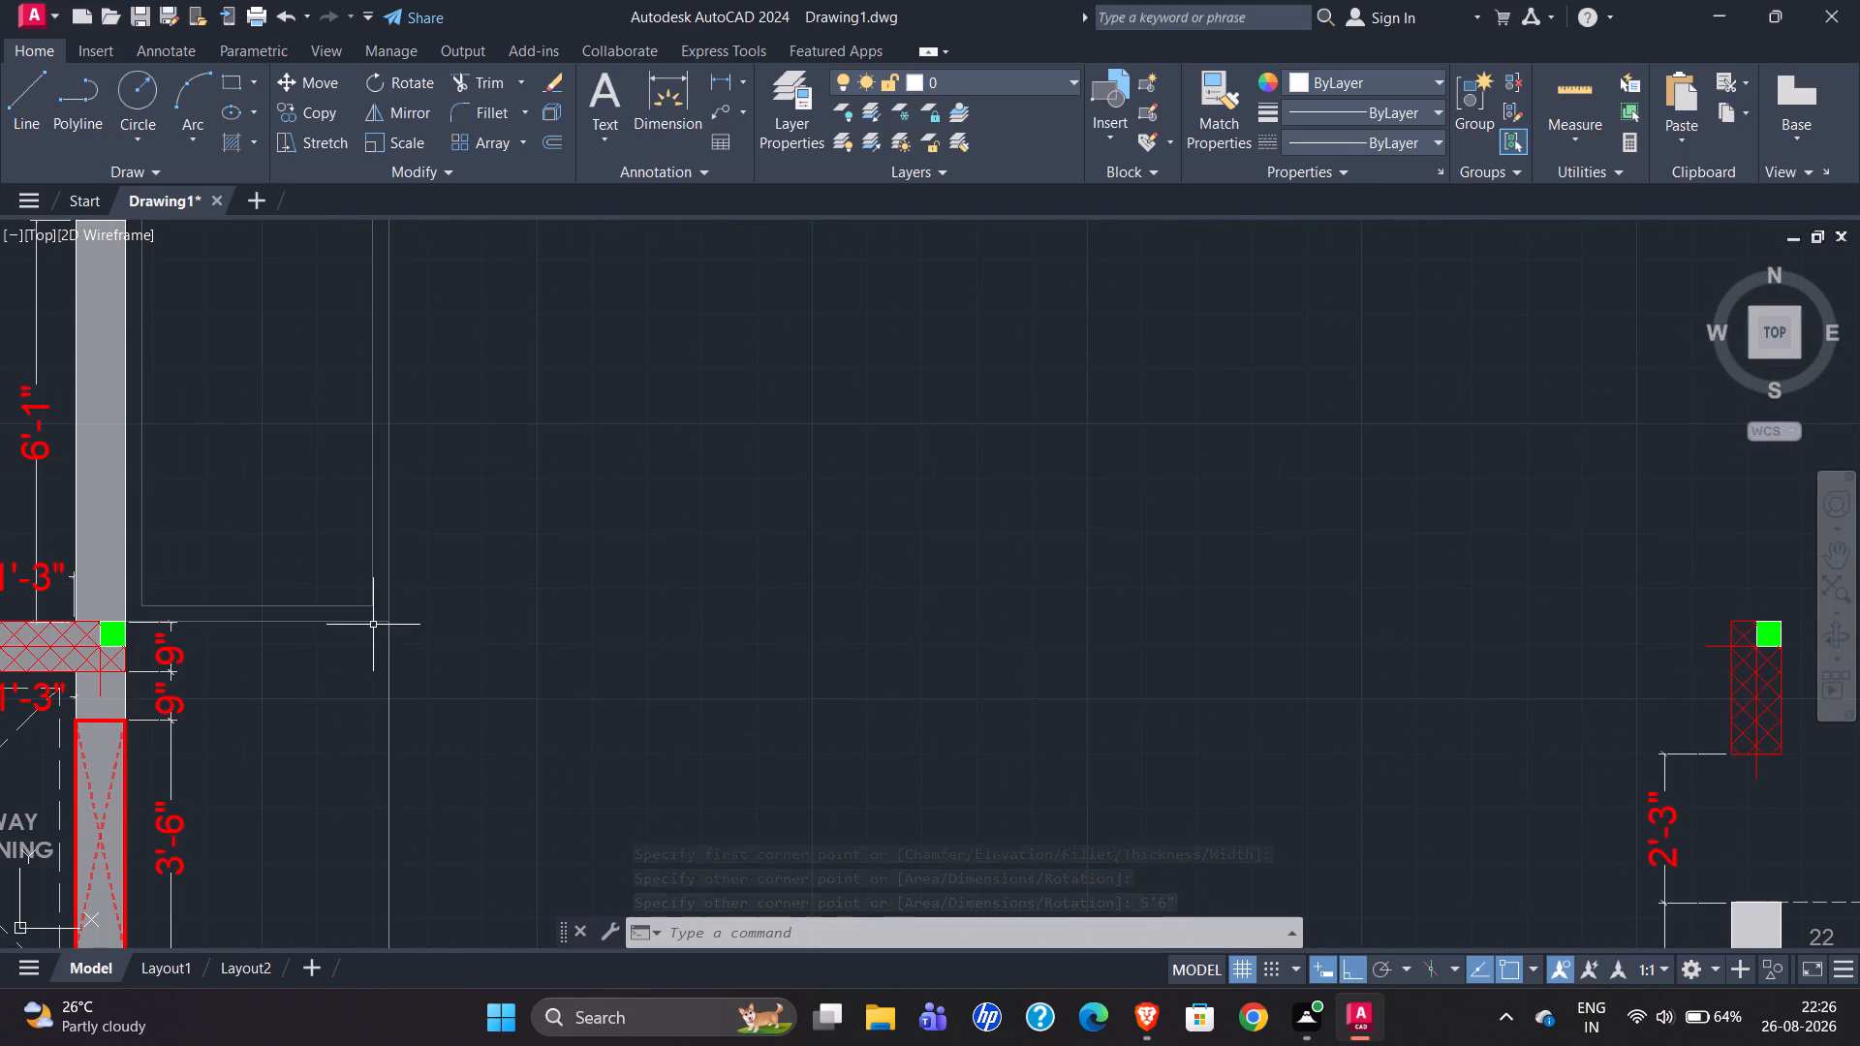
click(376, 622)
right_click(376, 622)
scroll(344, 683, down, 2)
scroll(716, 700, down, 1)
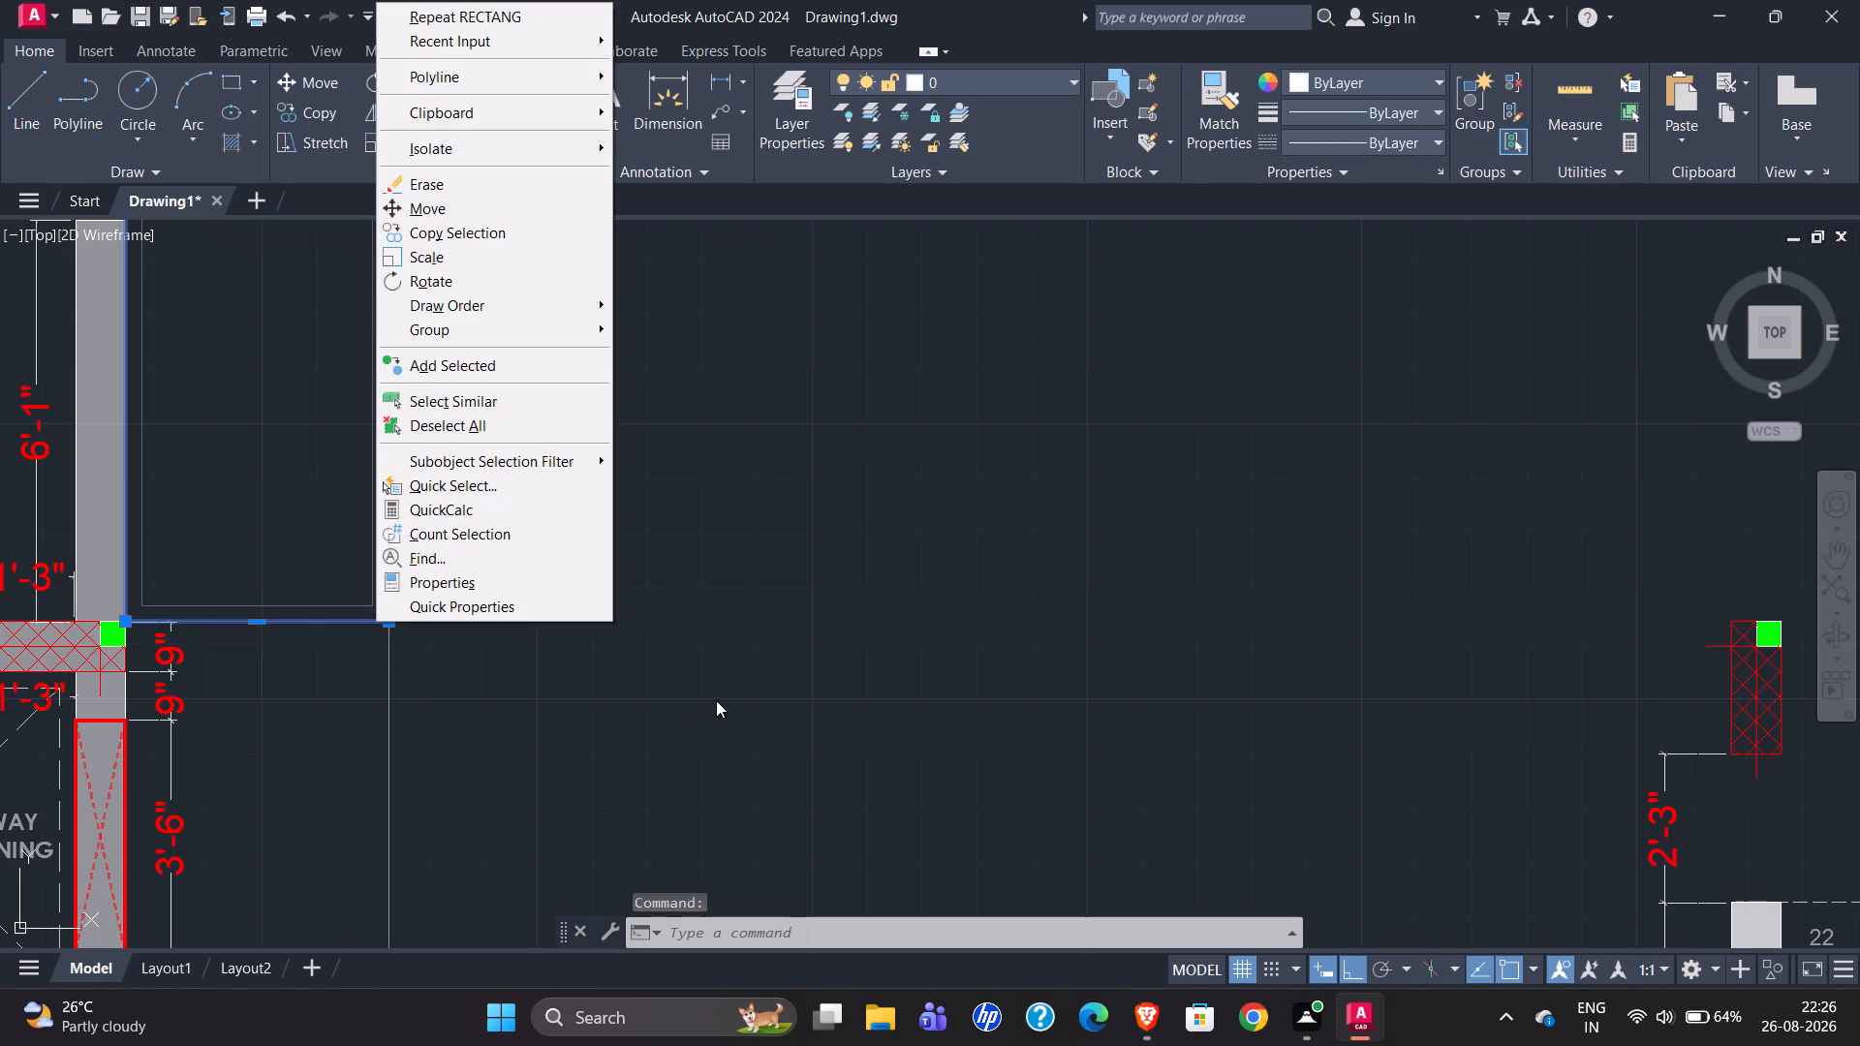
scroll(716, 700, down, 1)
key(Escape)
scroll(535, 750, down, 2)
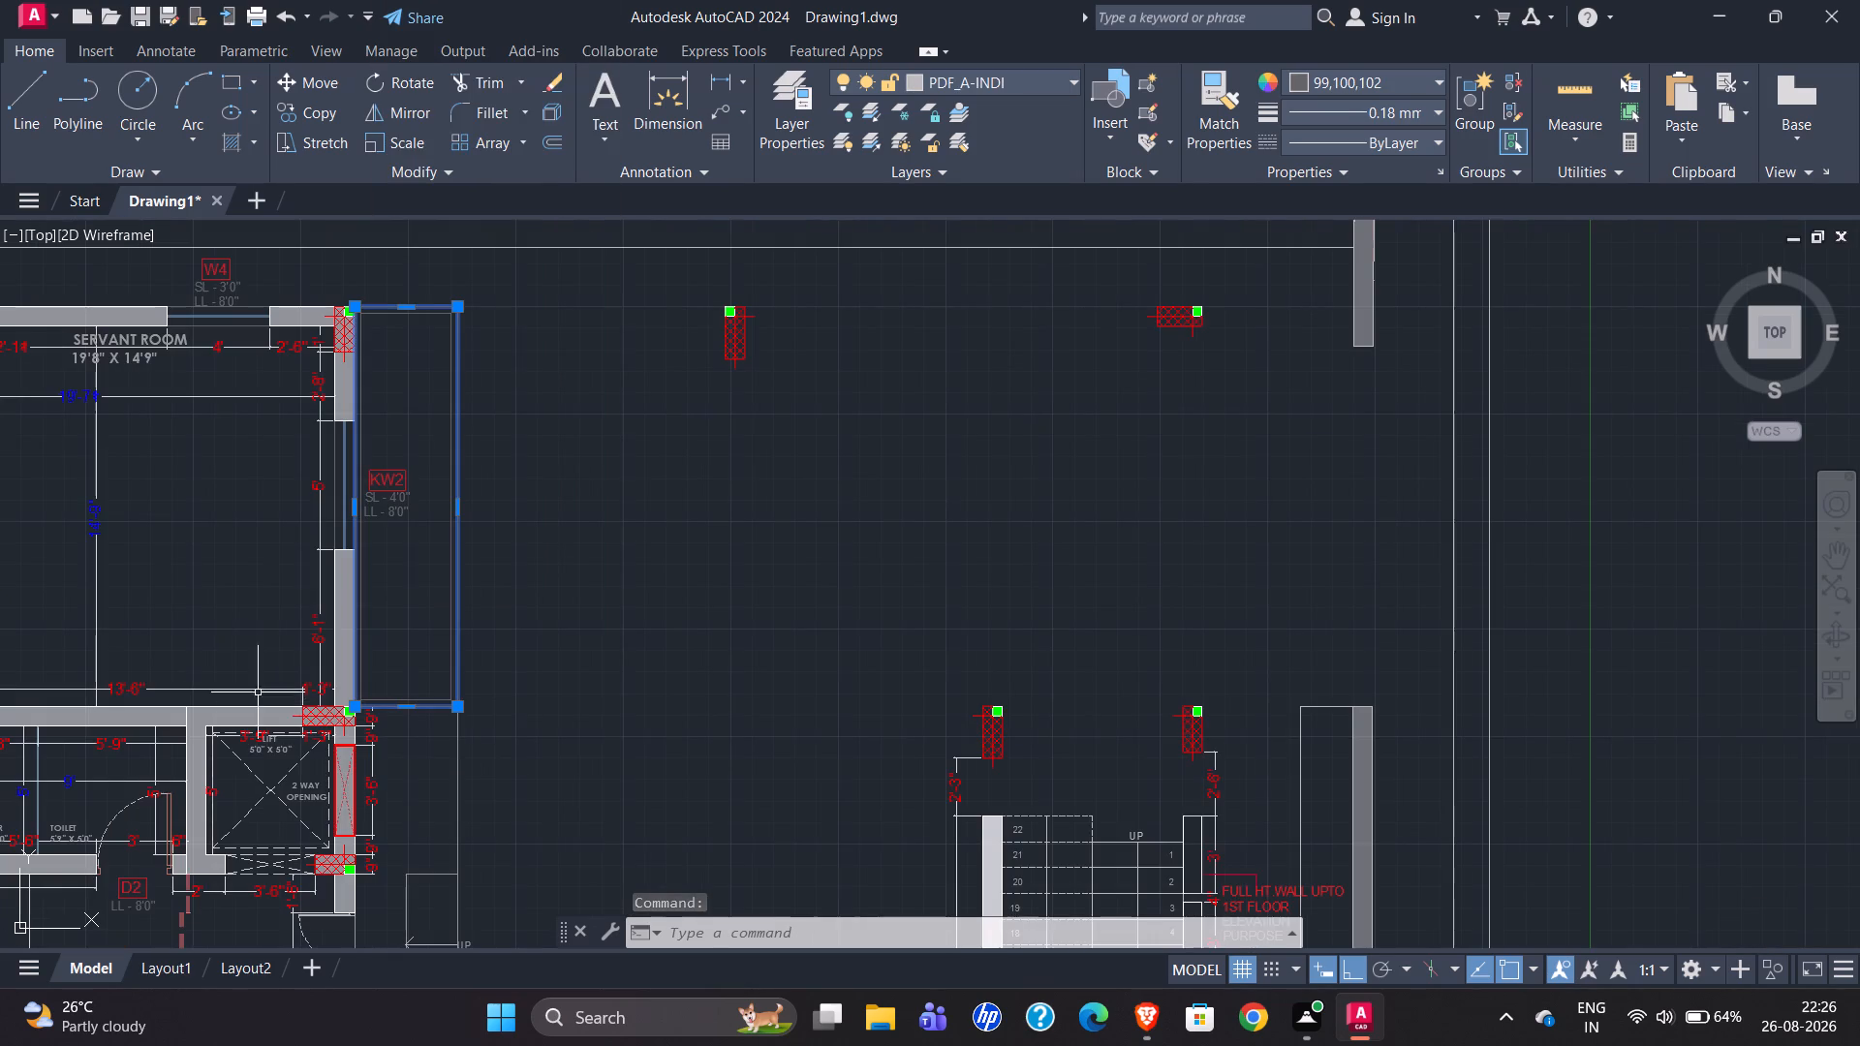
scroll(218, 677, down, 3)
key(Escape)
Draw a 4' by 15'6" rectangle outside the servant room's east window, northeast from the outer corner of the lift-side column.
scroll(1006, 695, up, 2)
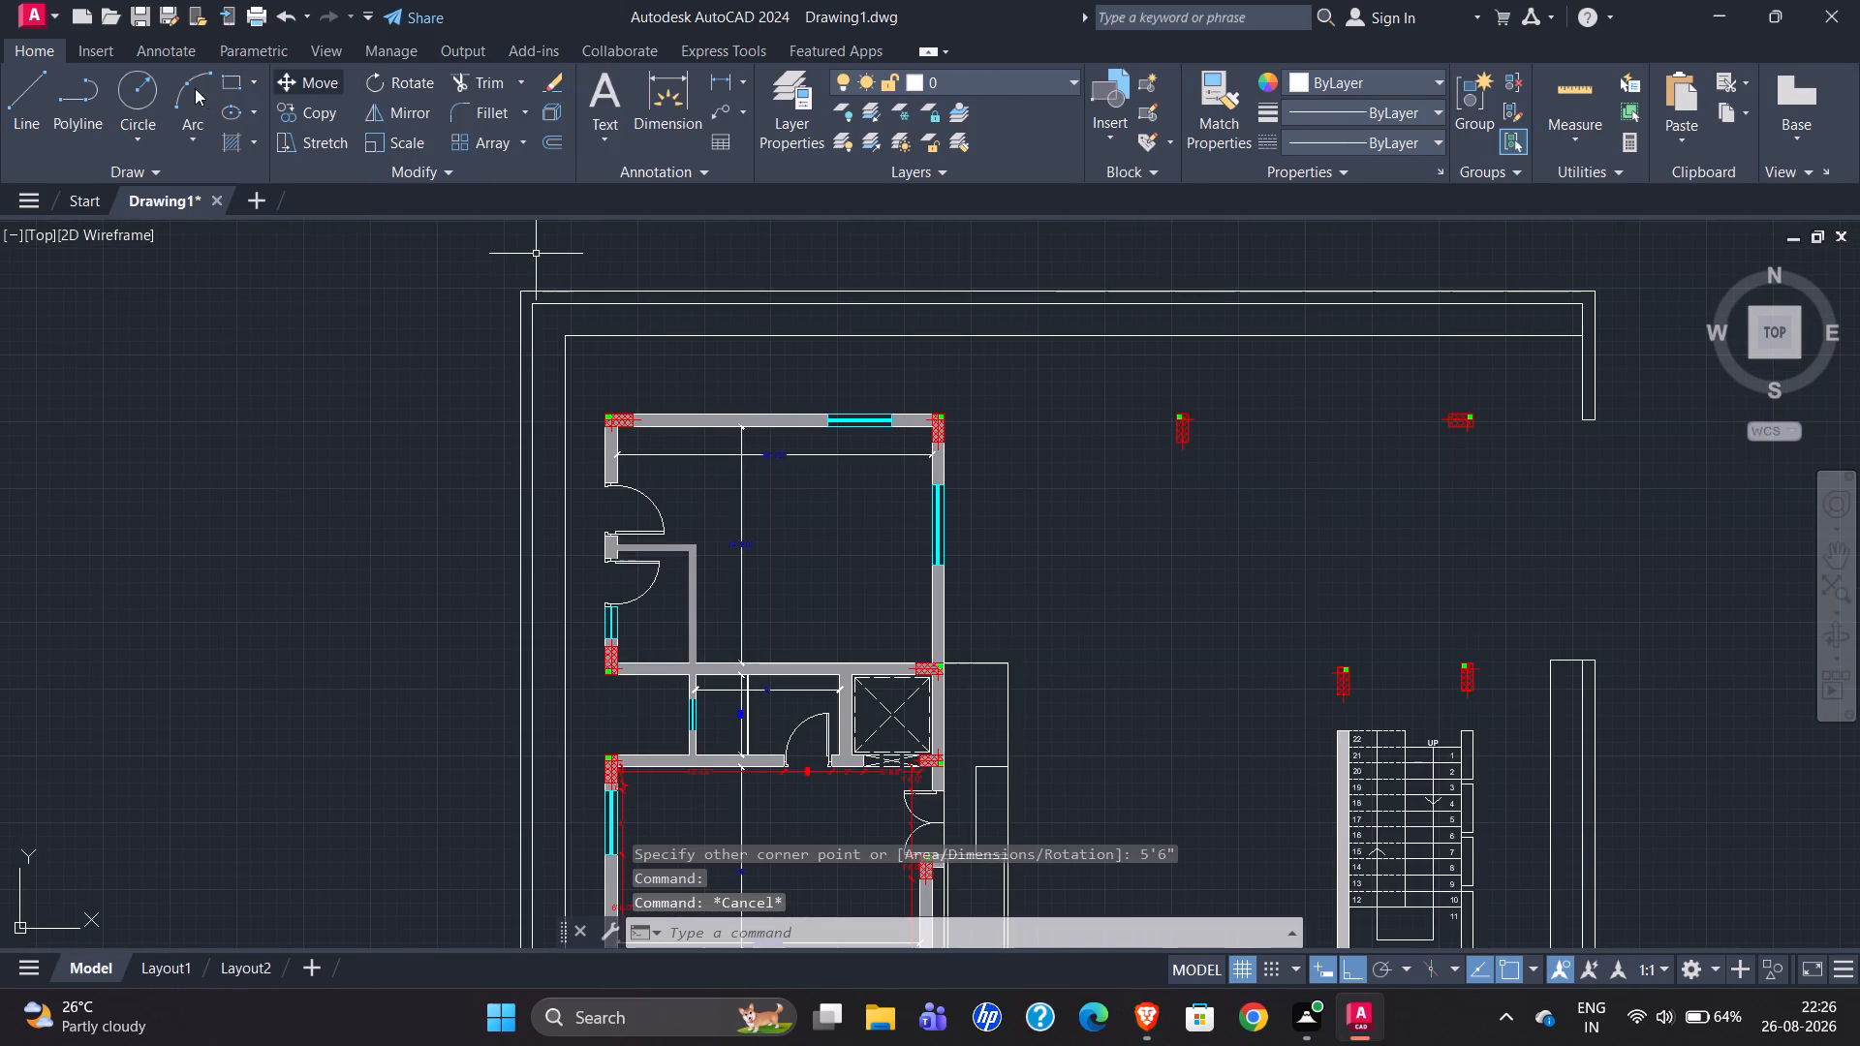
click(233, 82)
scroll(1001, 684, up, 4)
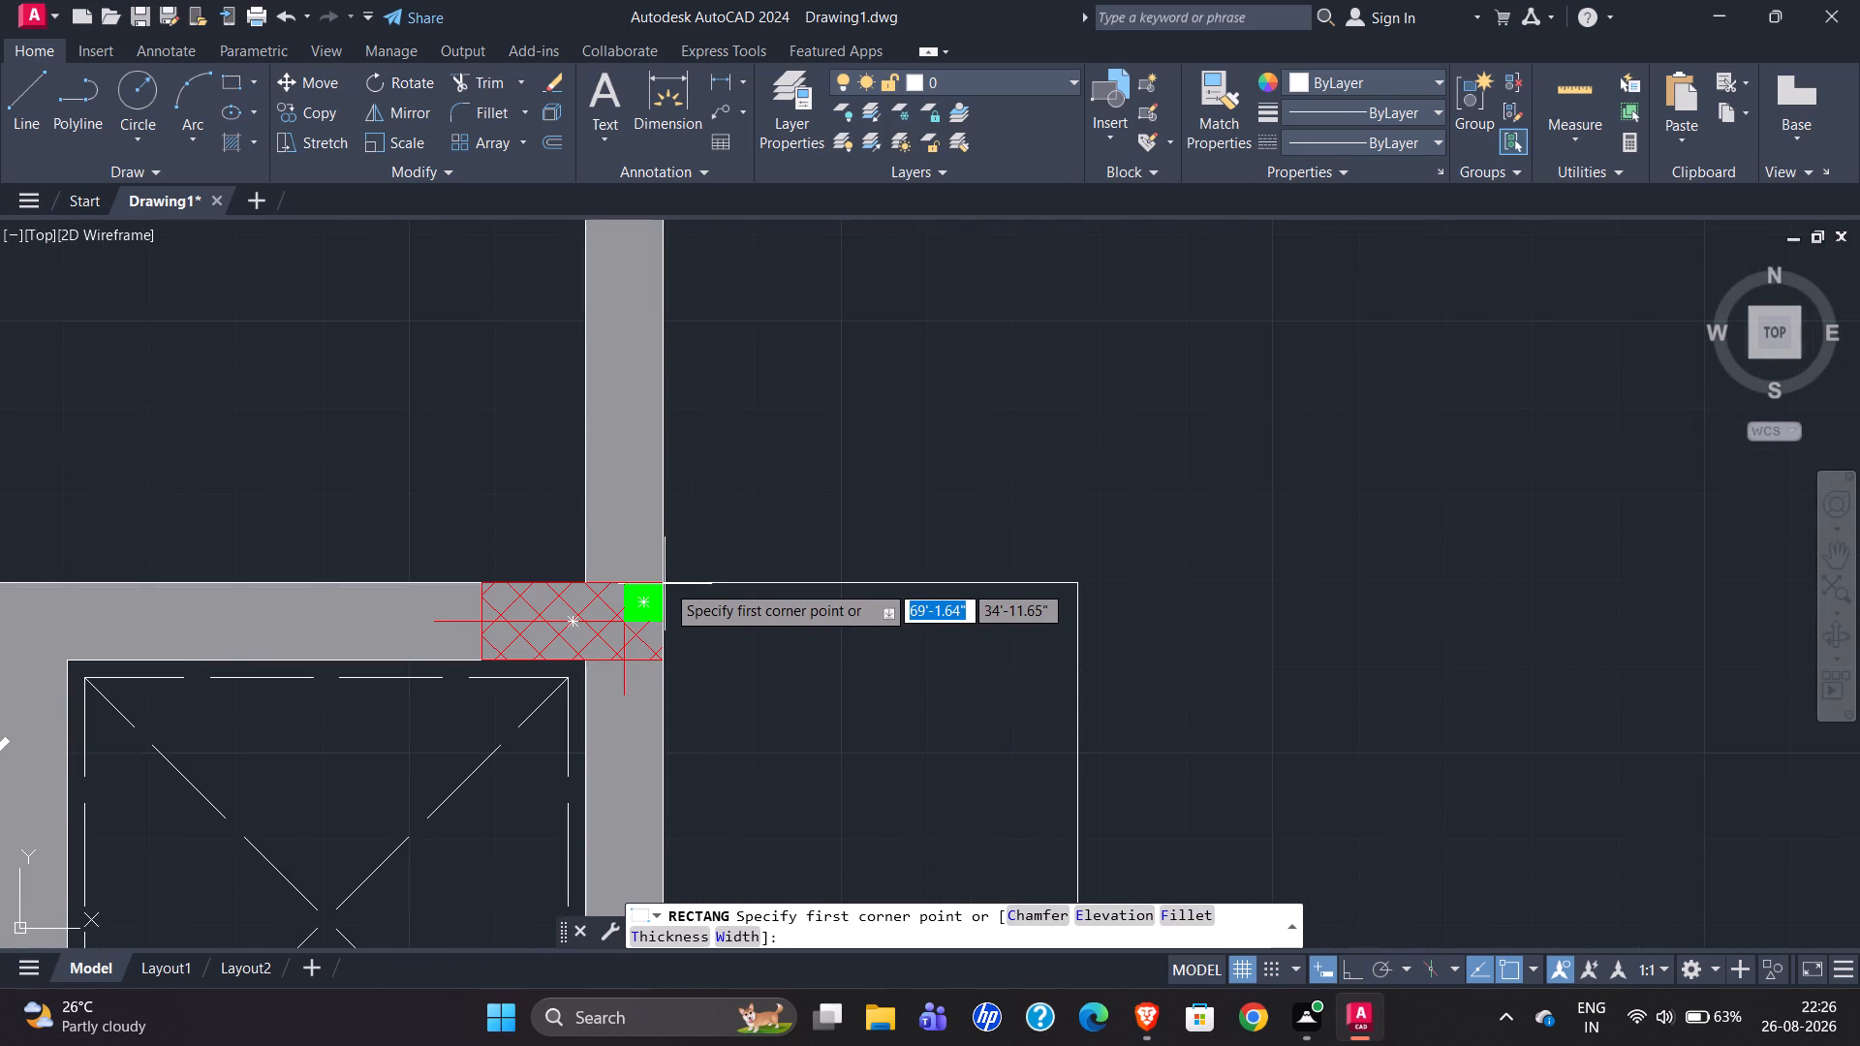
click(662, 585)
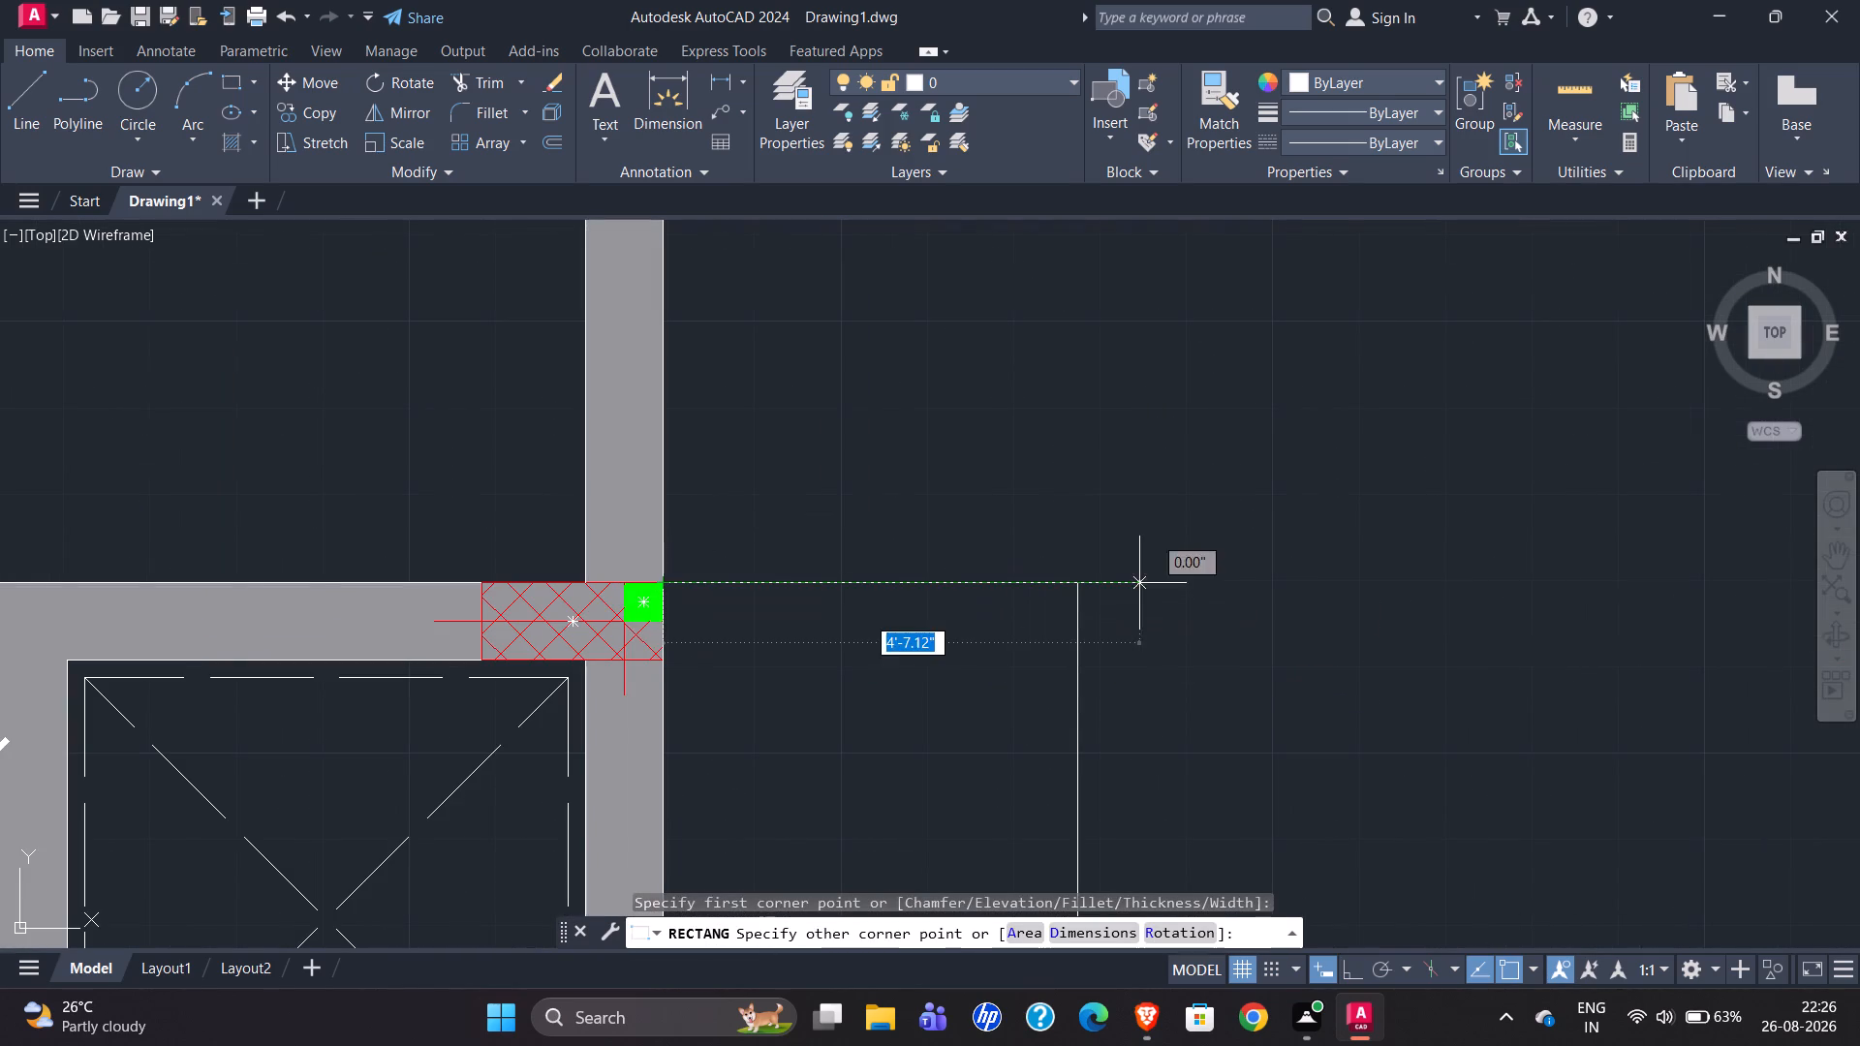
scroll(996, 455, down, 4)
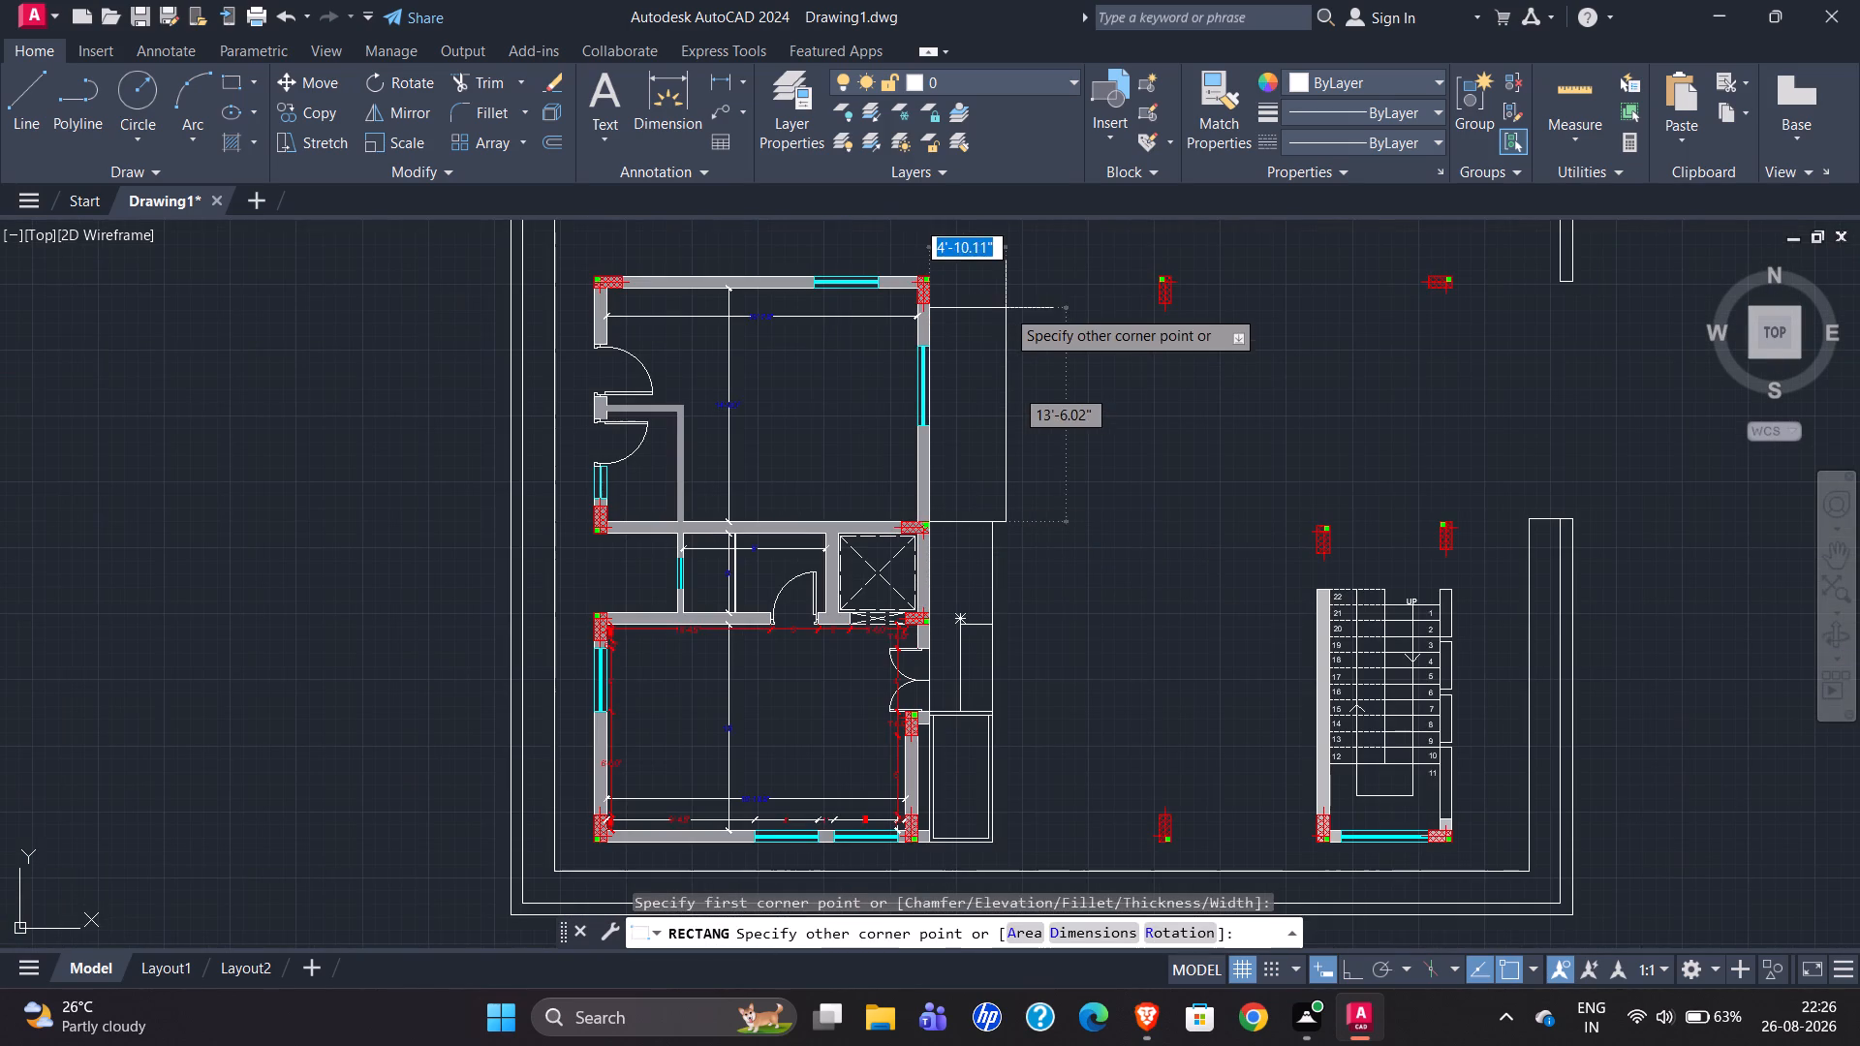
scroll(961, 259, up, 3)
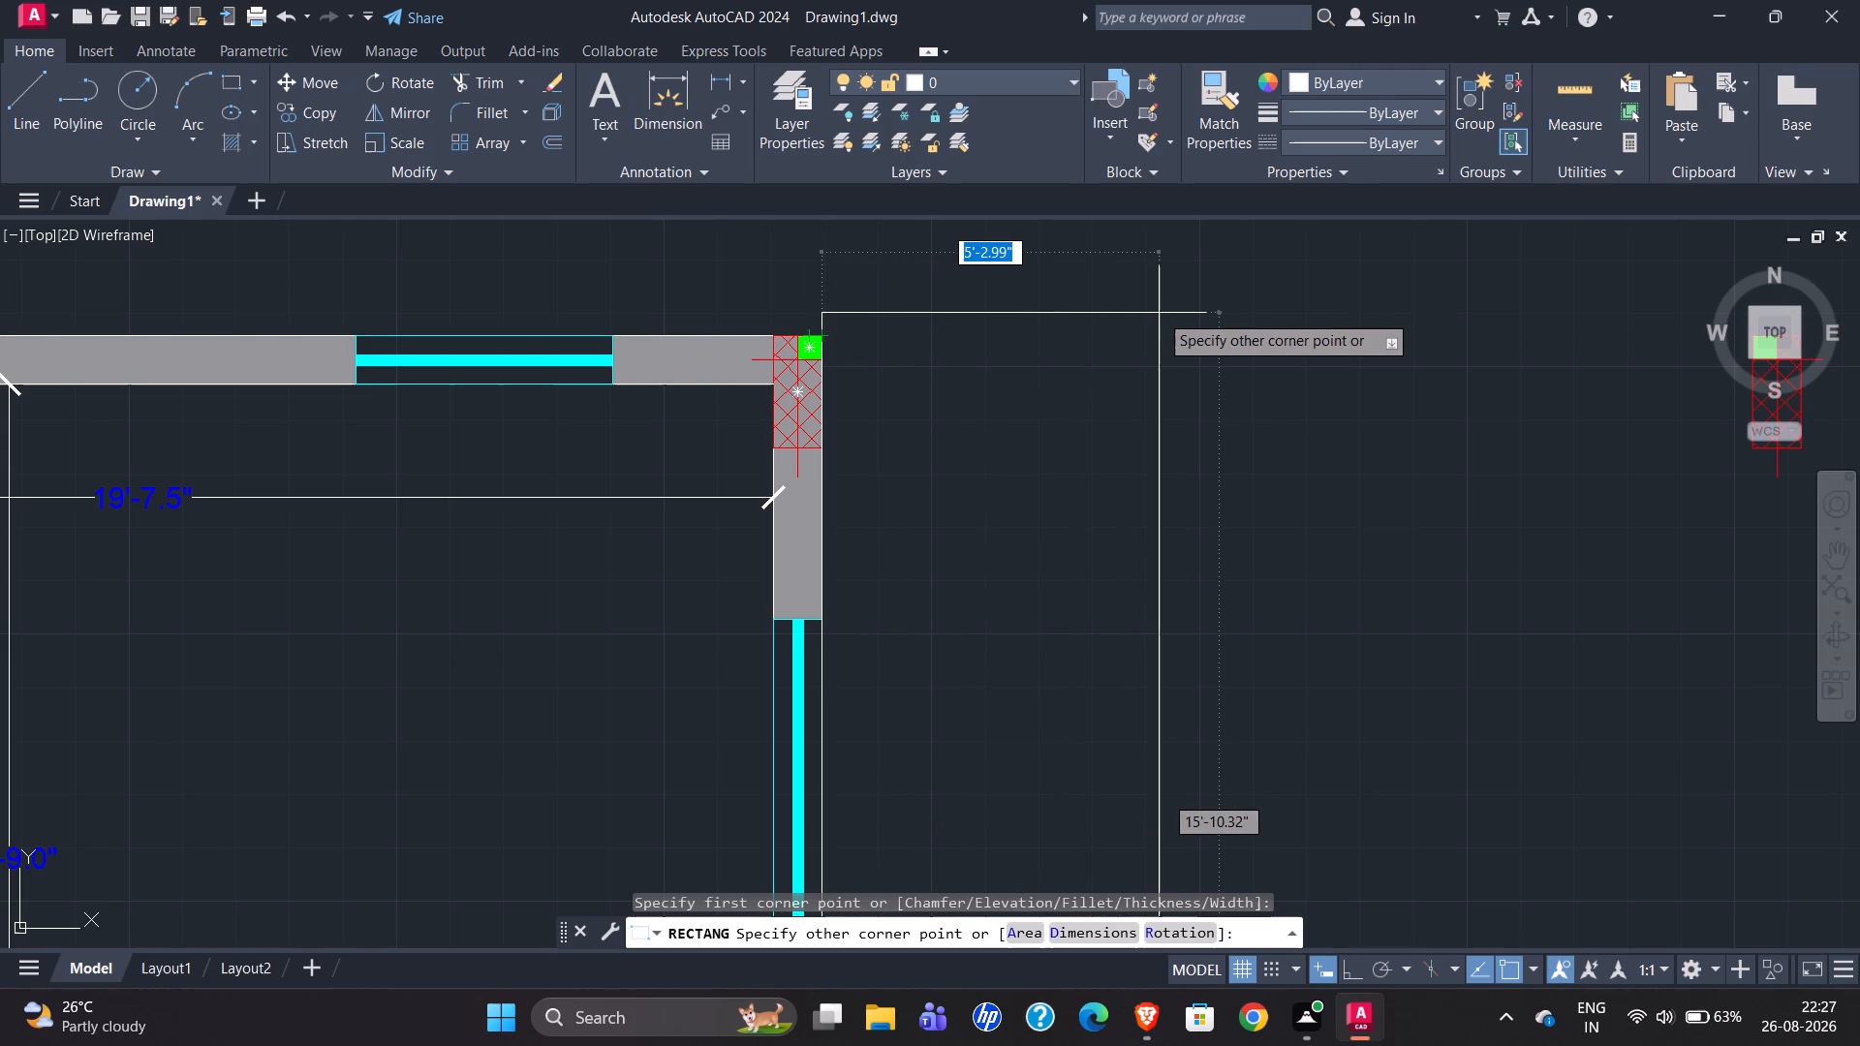
key(4)
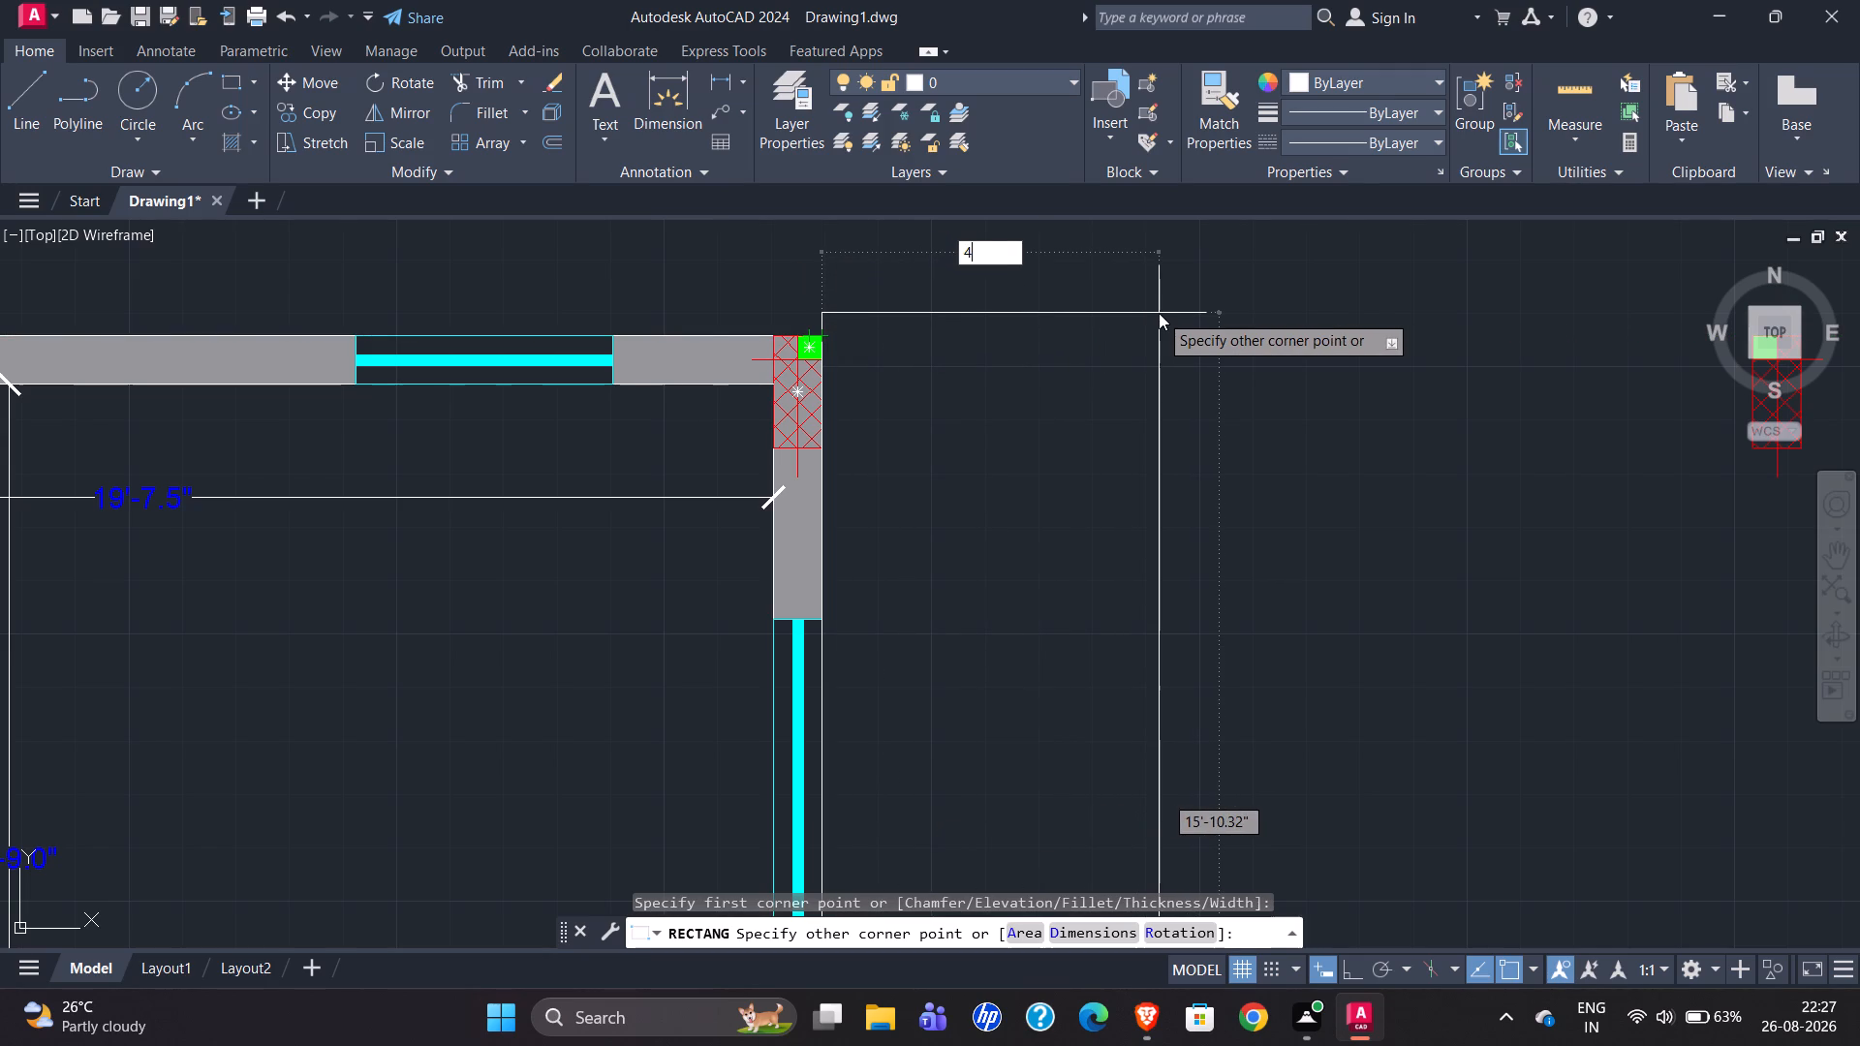
key(apostrophe)
key(Tab)
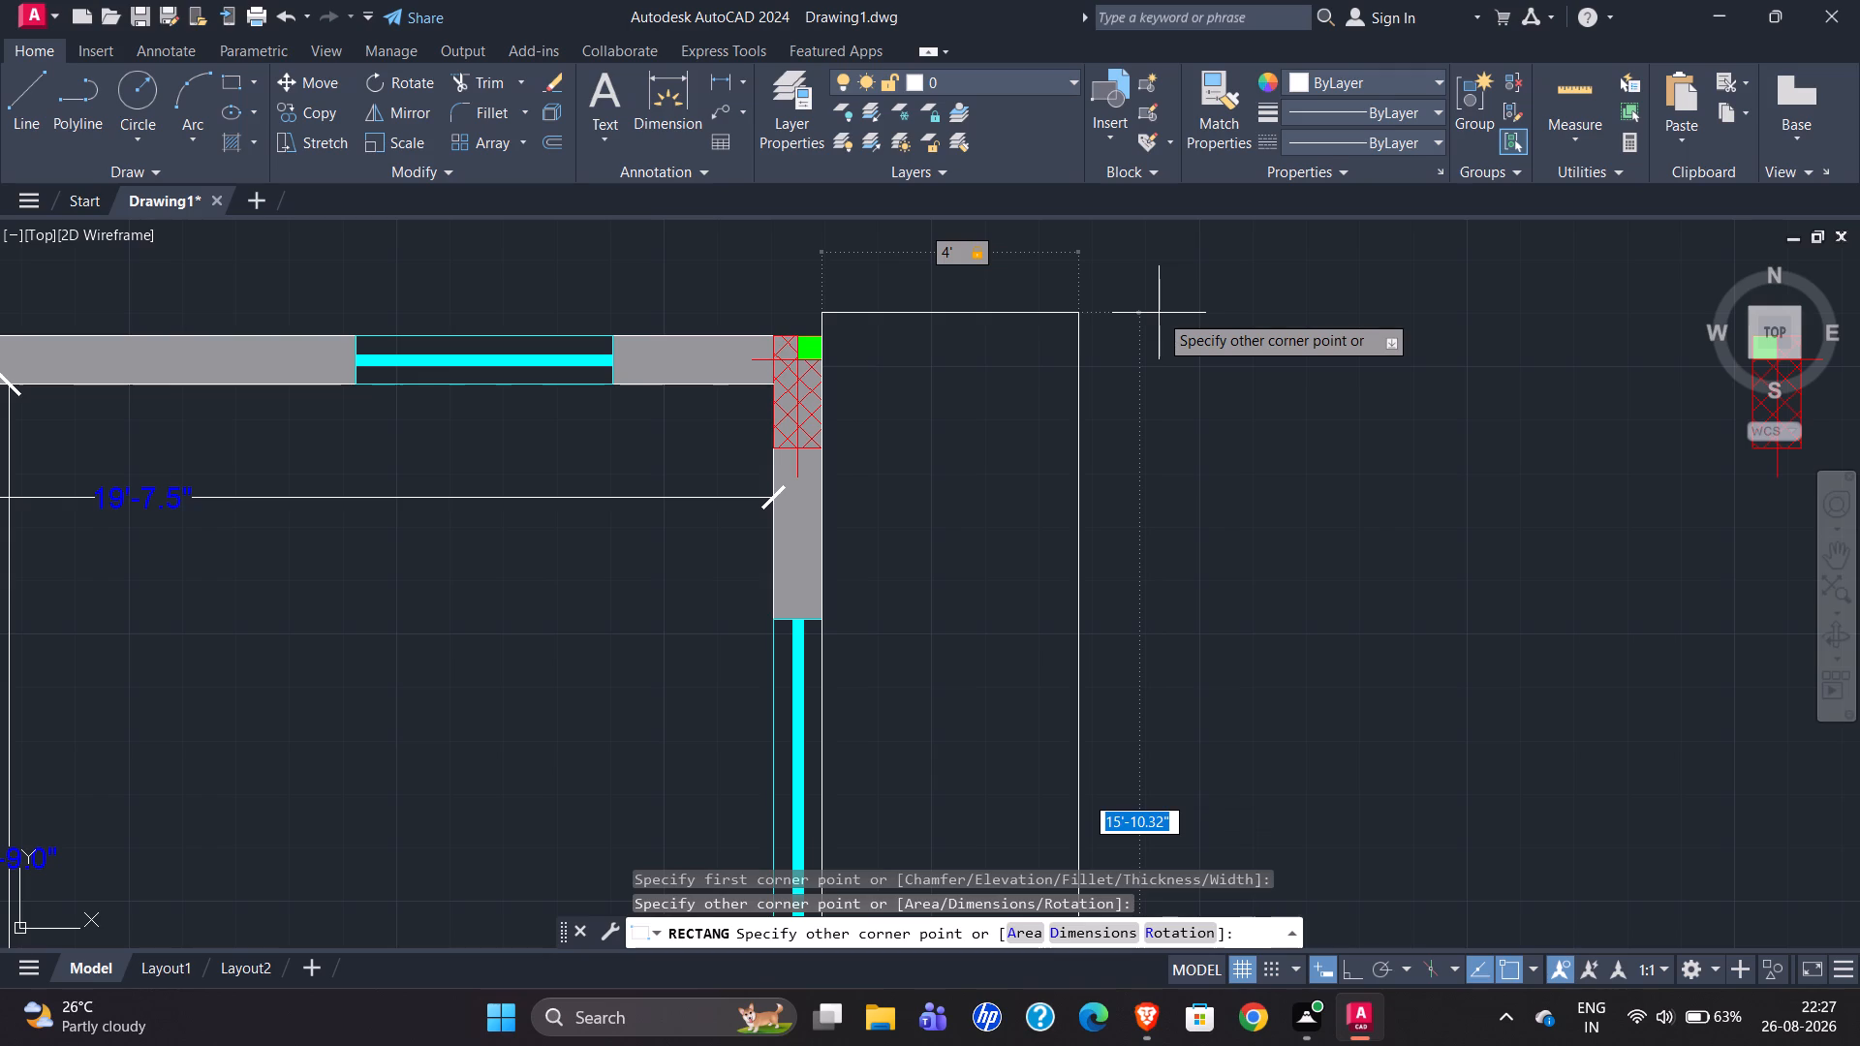
text(15'6)
key(shift+quotedbl)
key(Return)
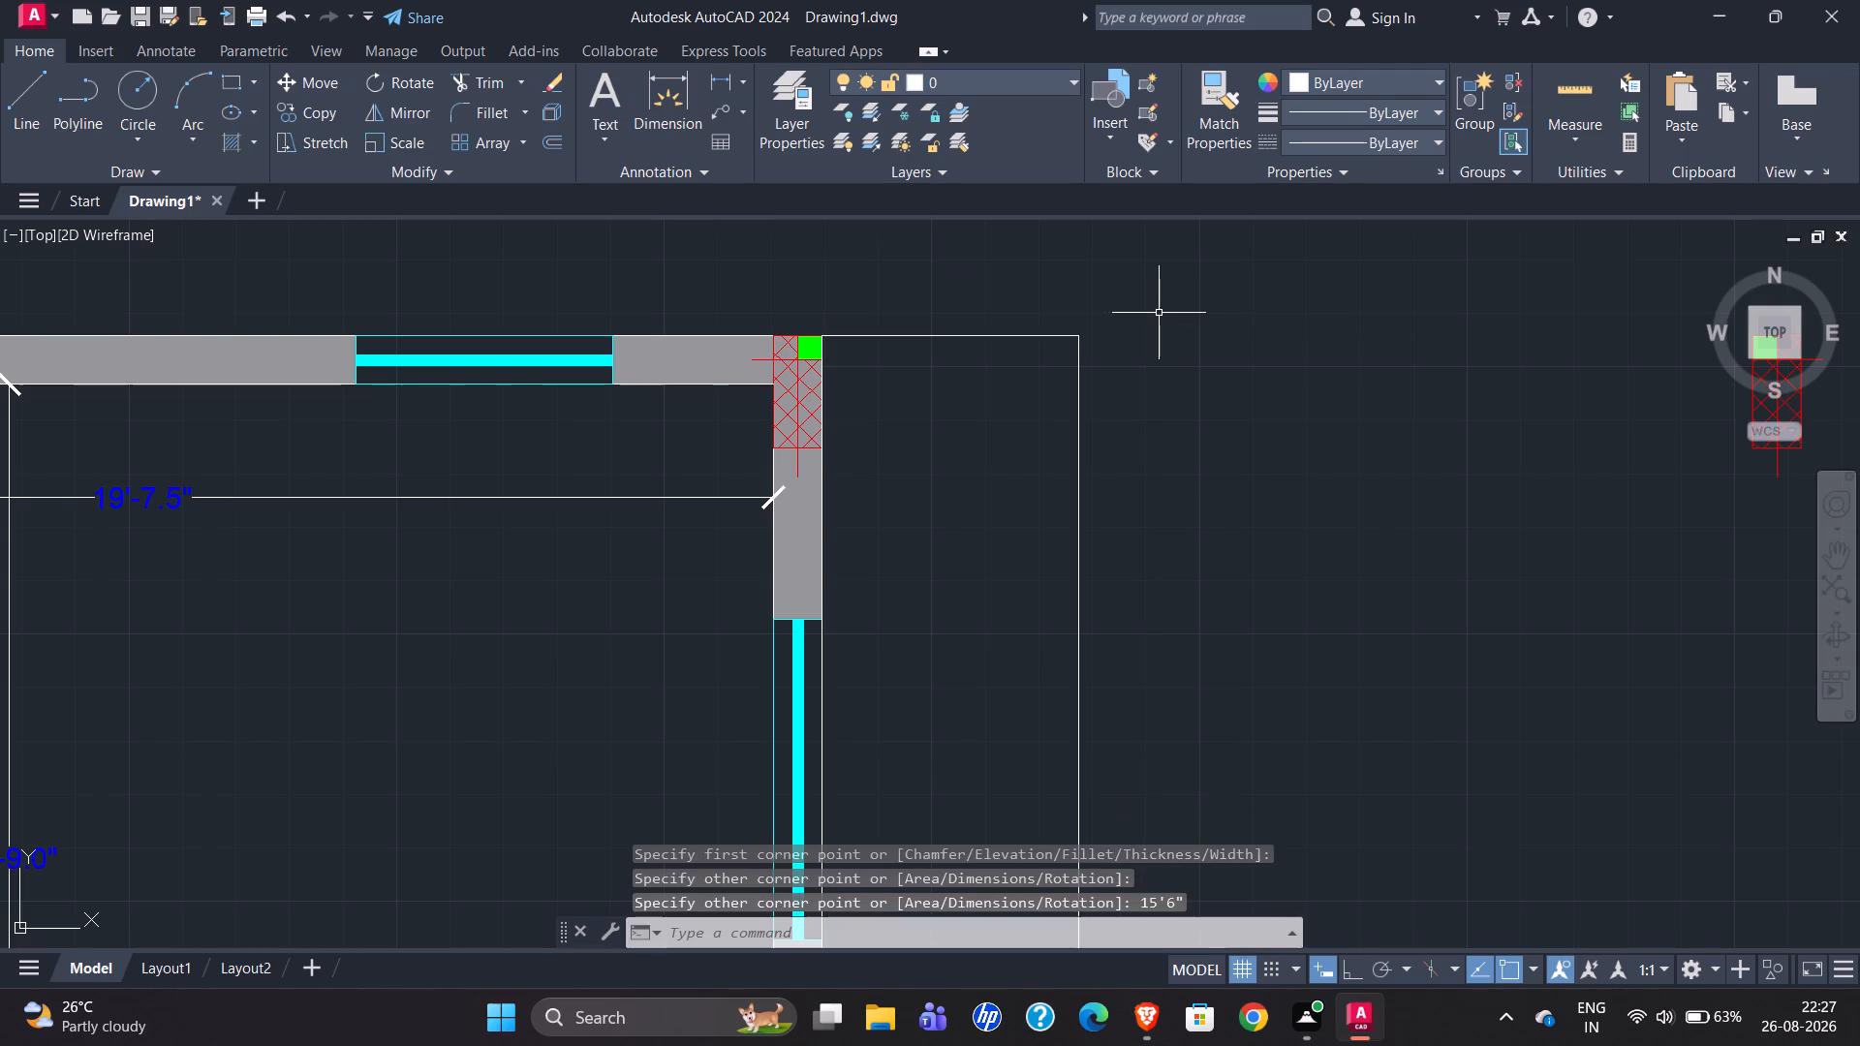
Offset the rectangle outside the servant room 3" inward to give it a double outline.
scroll(955, 369, down, 2)
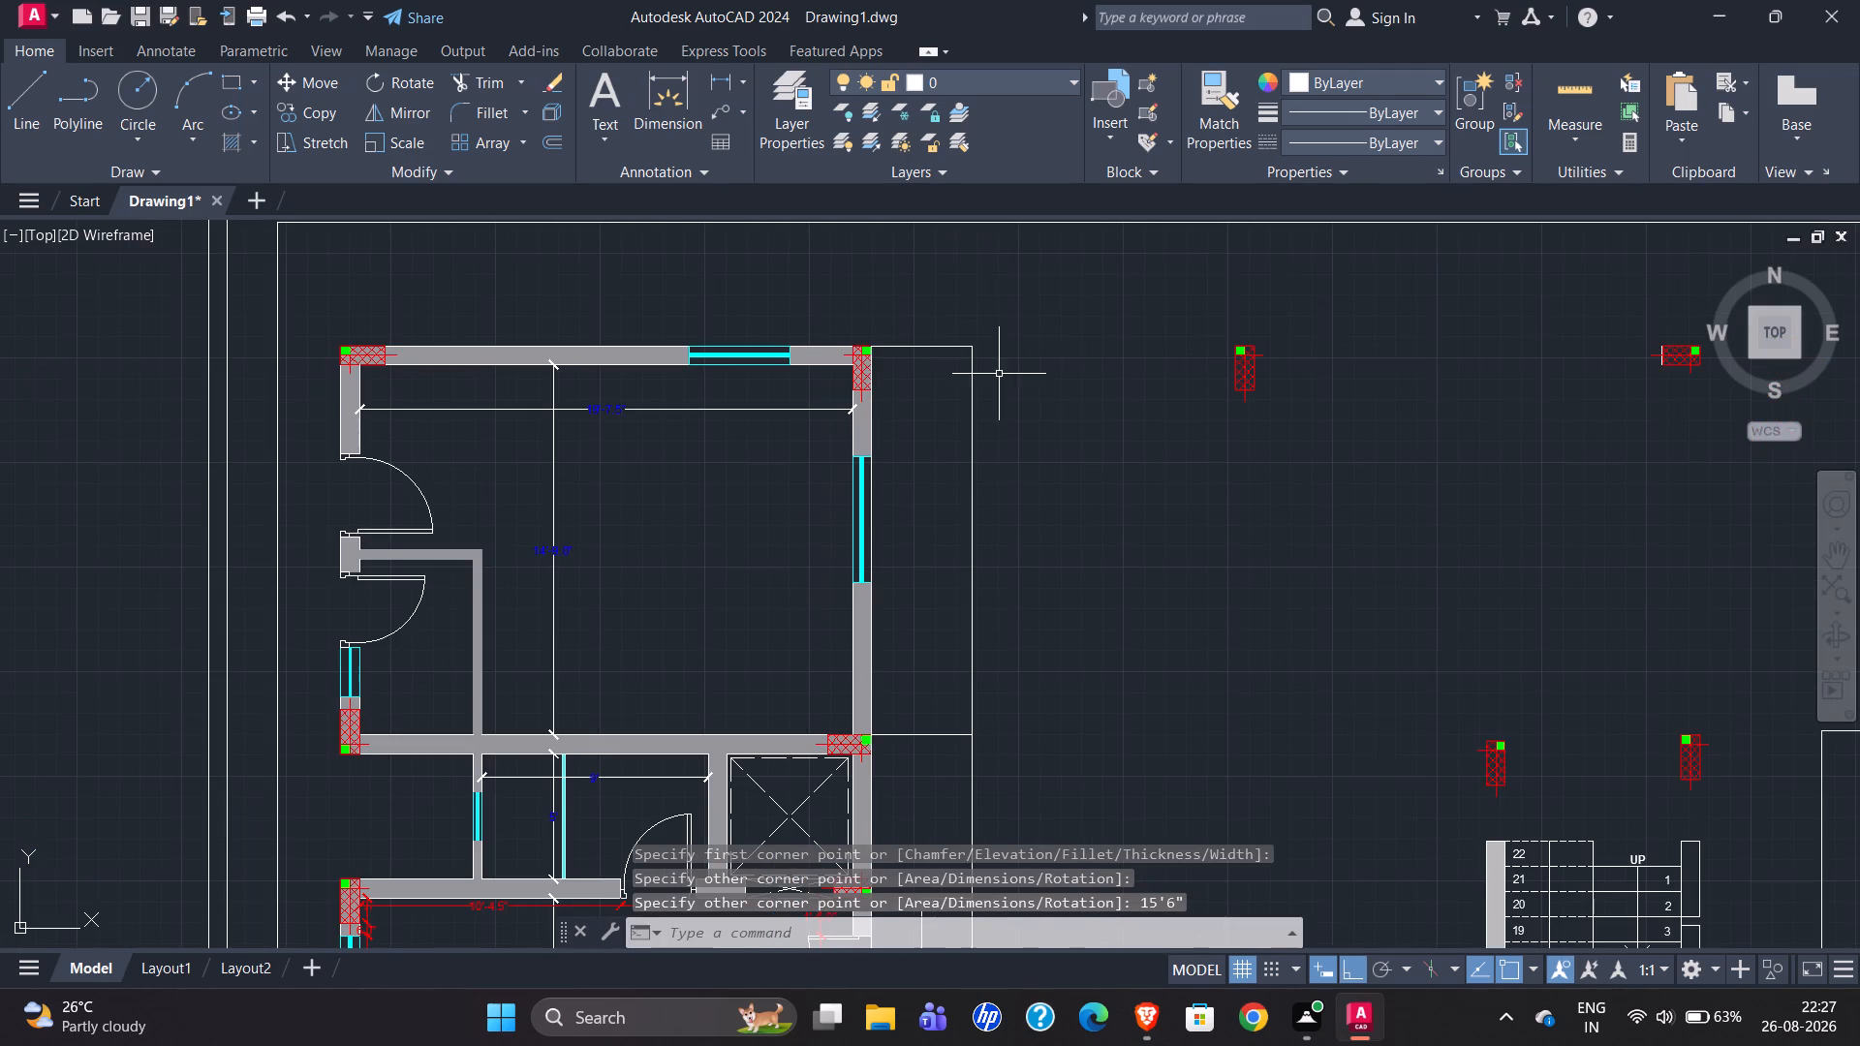
click(972, 482)
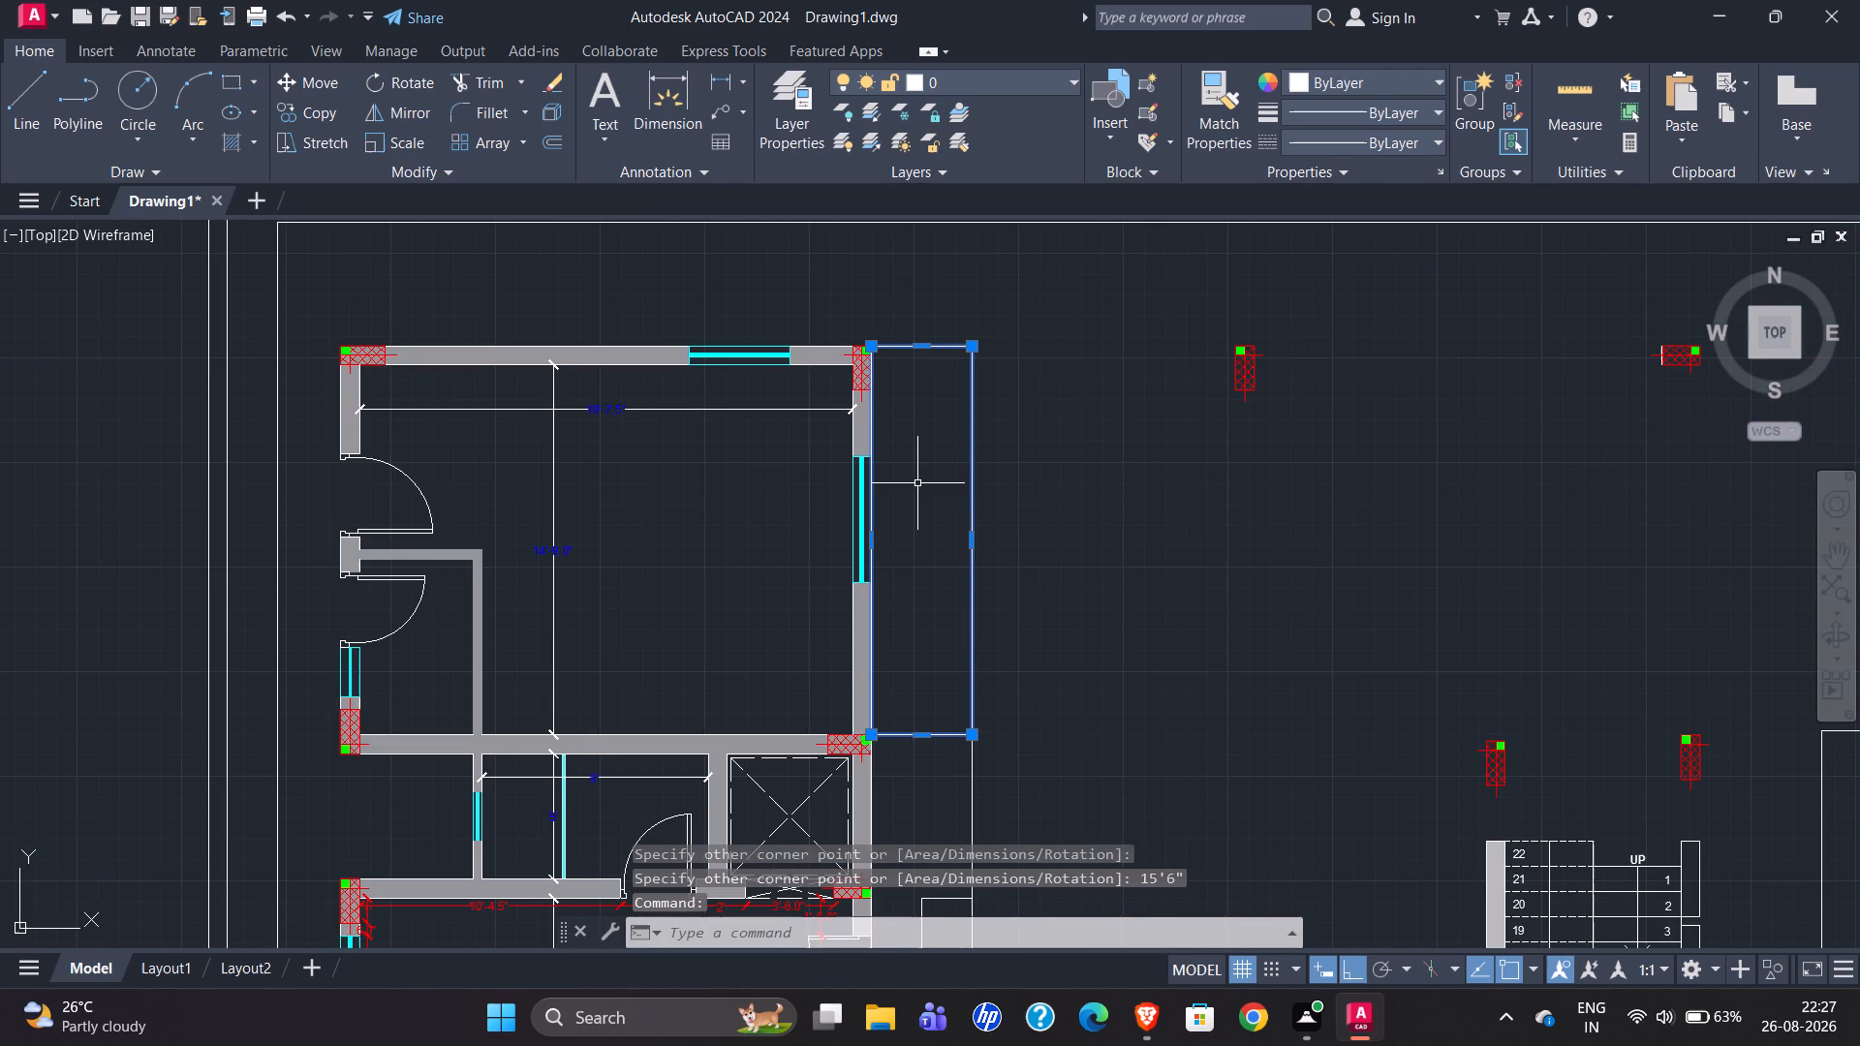
key(o)
key(Return)
text(3")
key(Return)
click(925, 490)
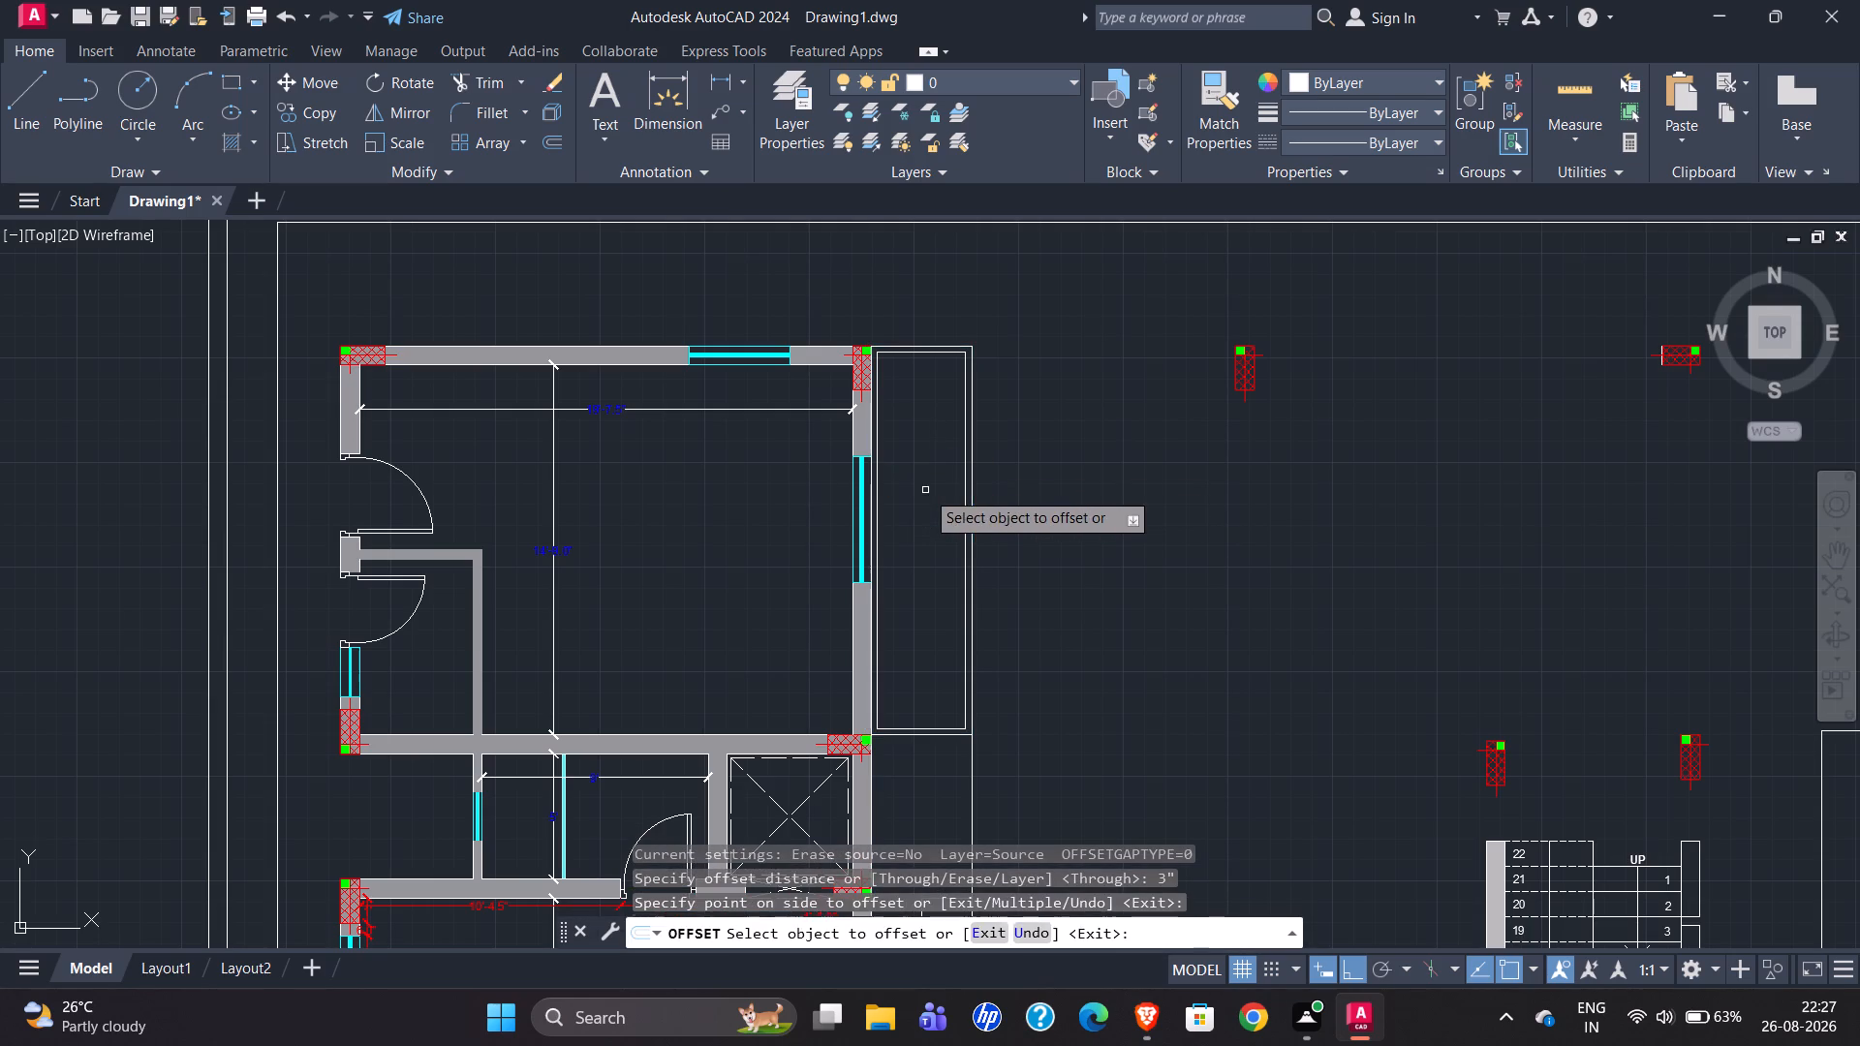
scroll(969, 397, down, 3)
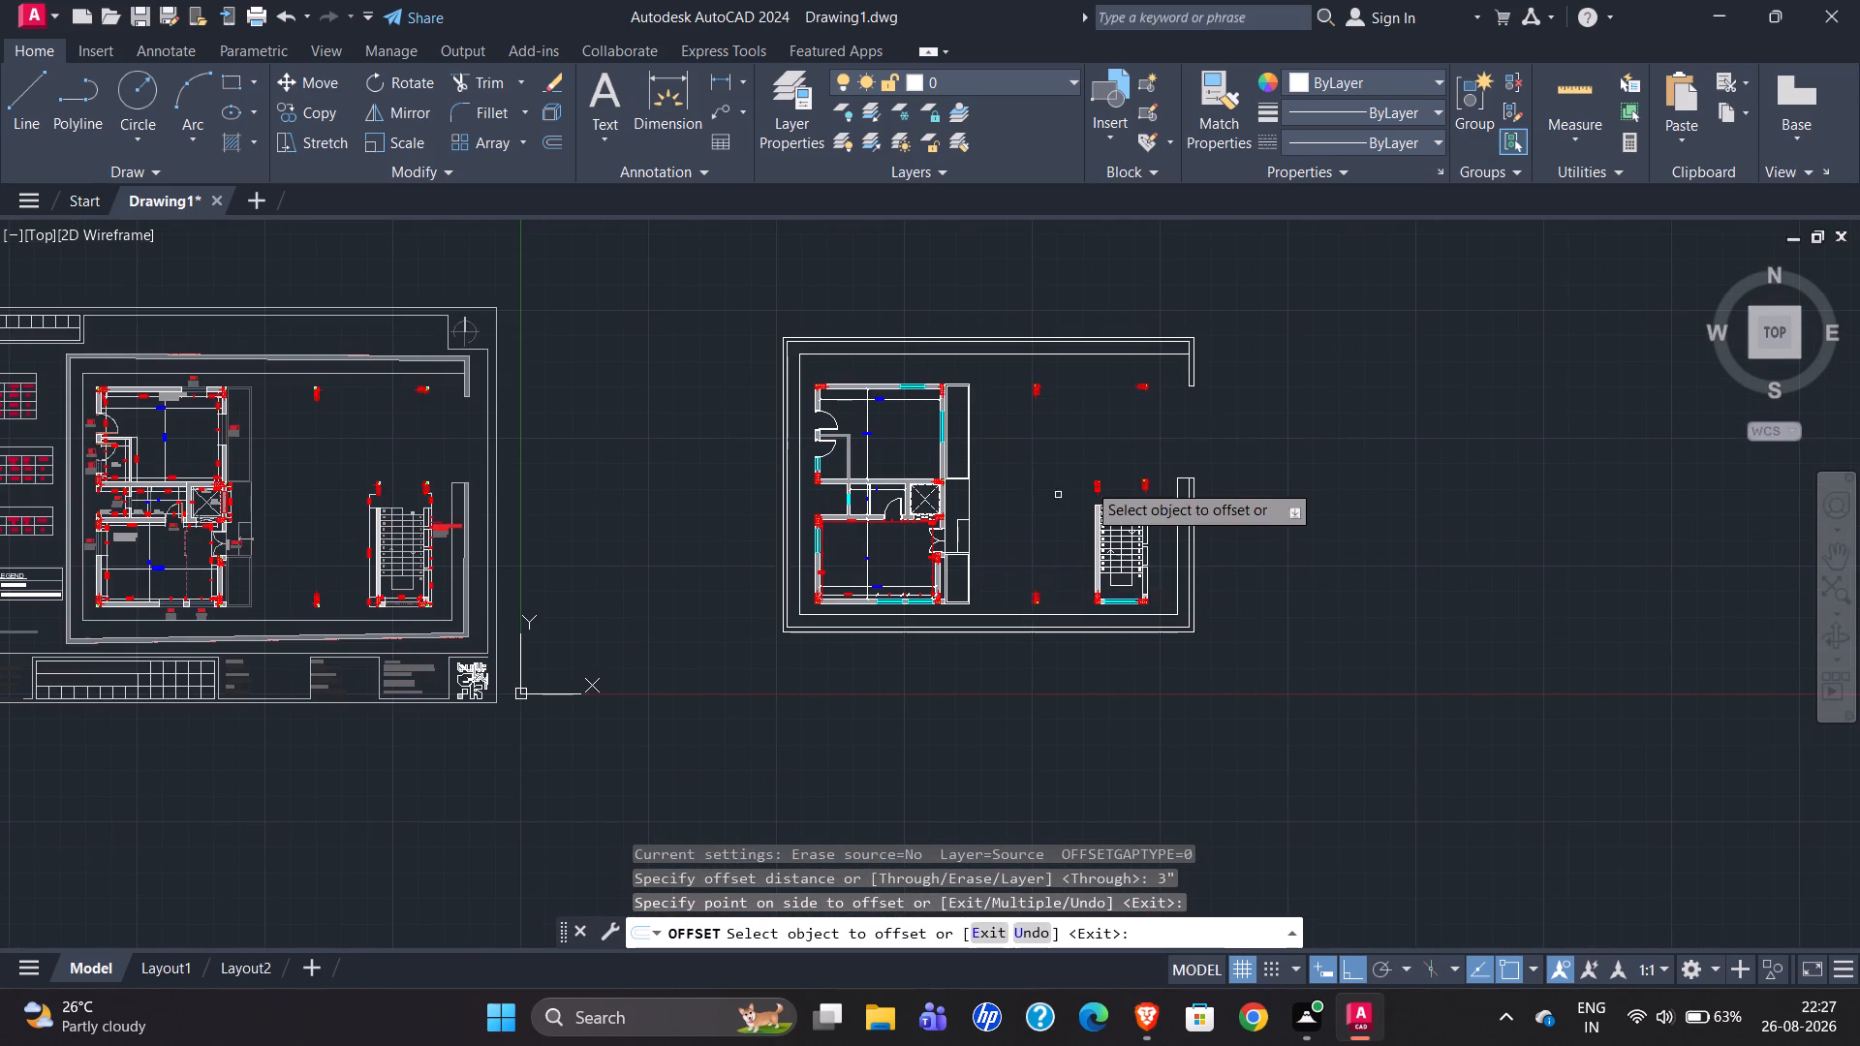
scroll(1112, 469, down, 1)
scroll(513, 463, up, 4)
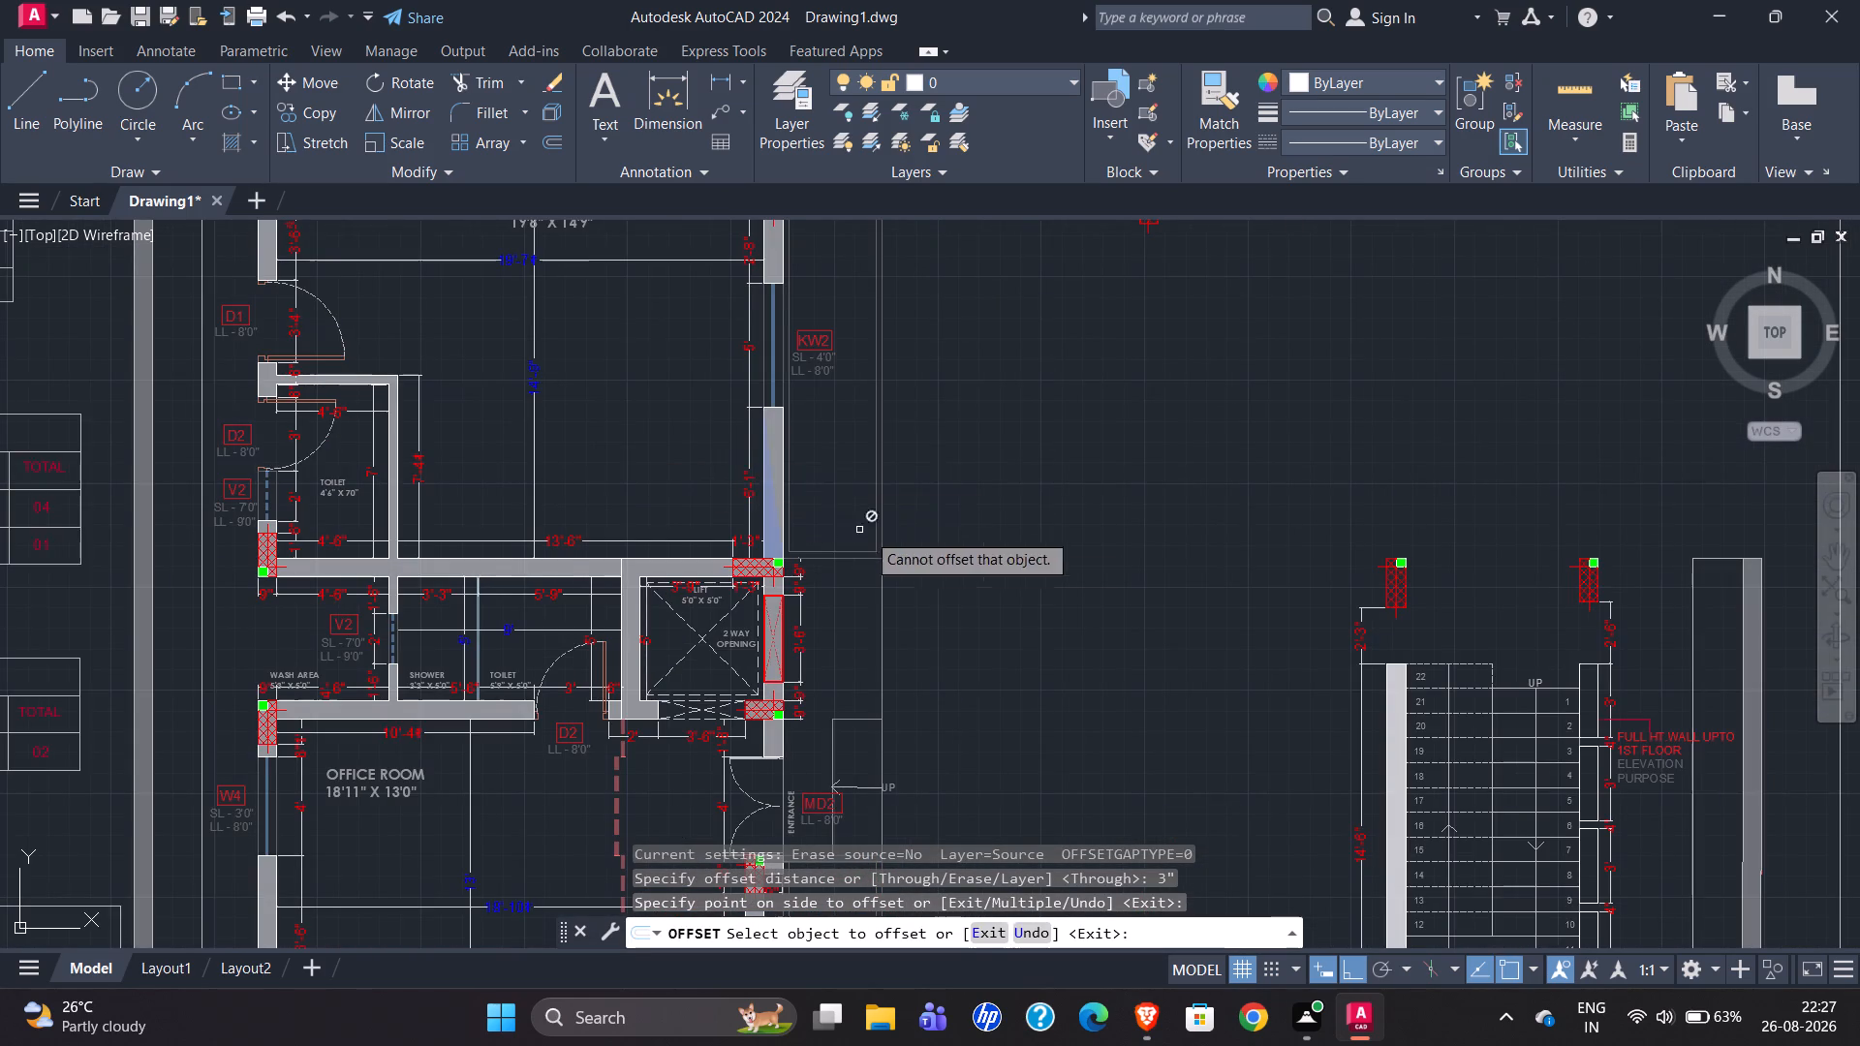
scroll(913, 592, down, 1)
scroll(514, 540, down, 2)
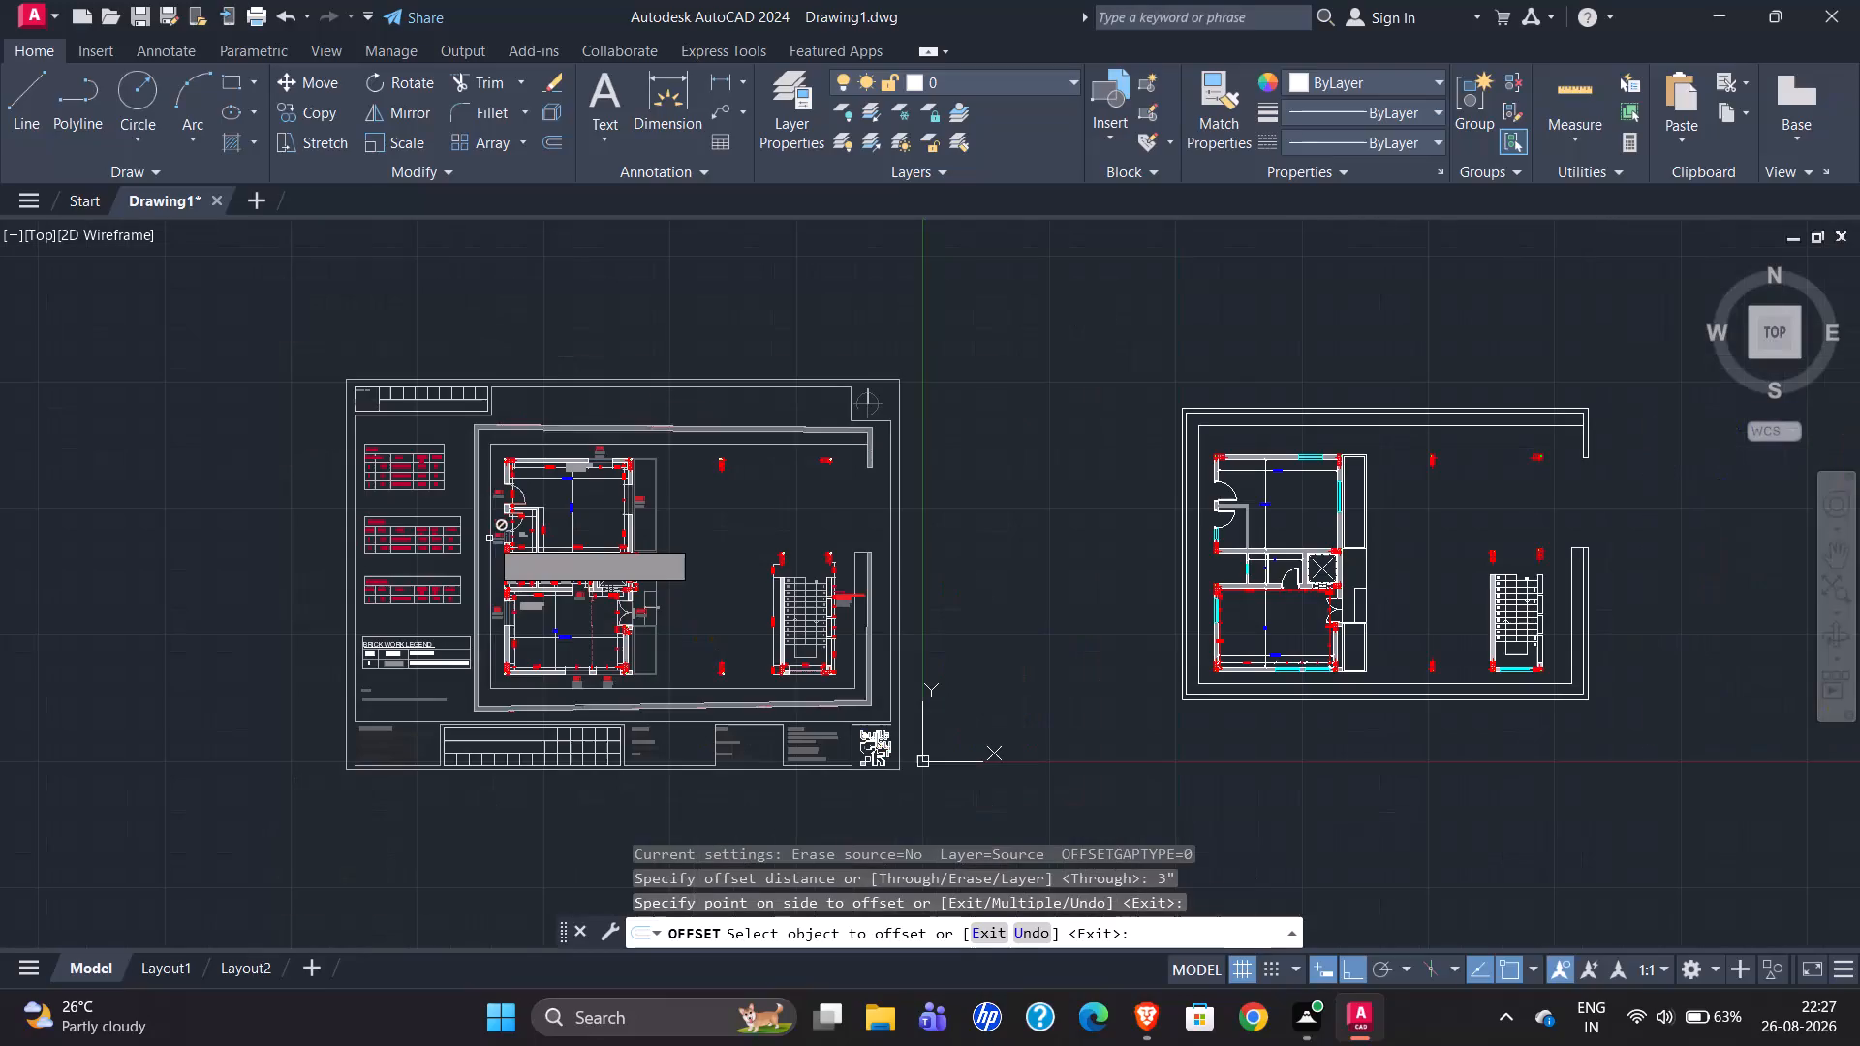
scroll(1362, 554, up, 3)
key(Escape)
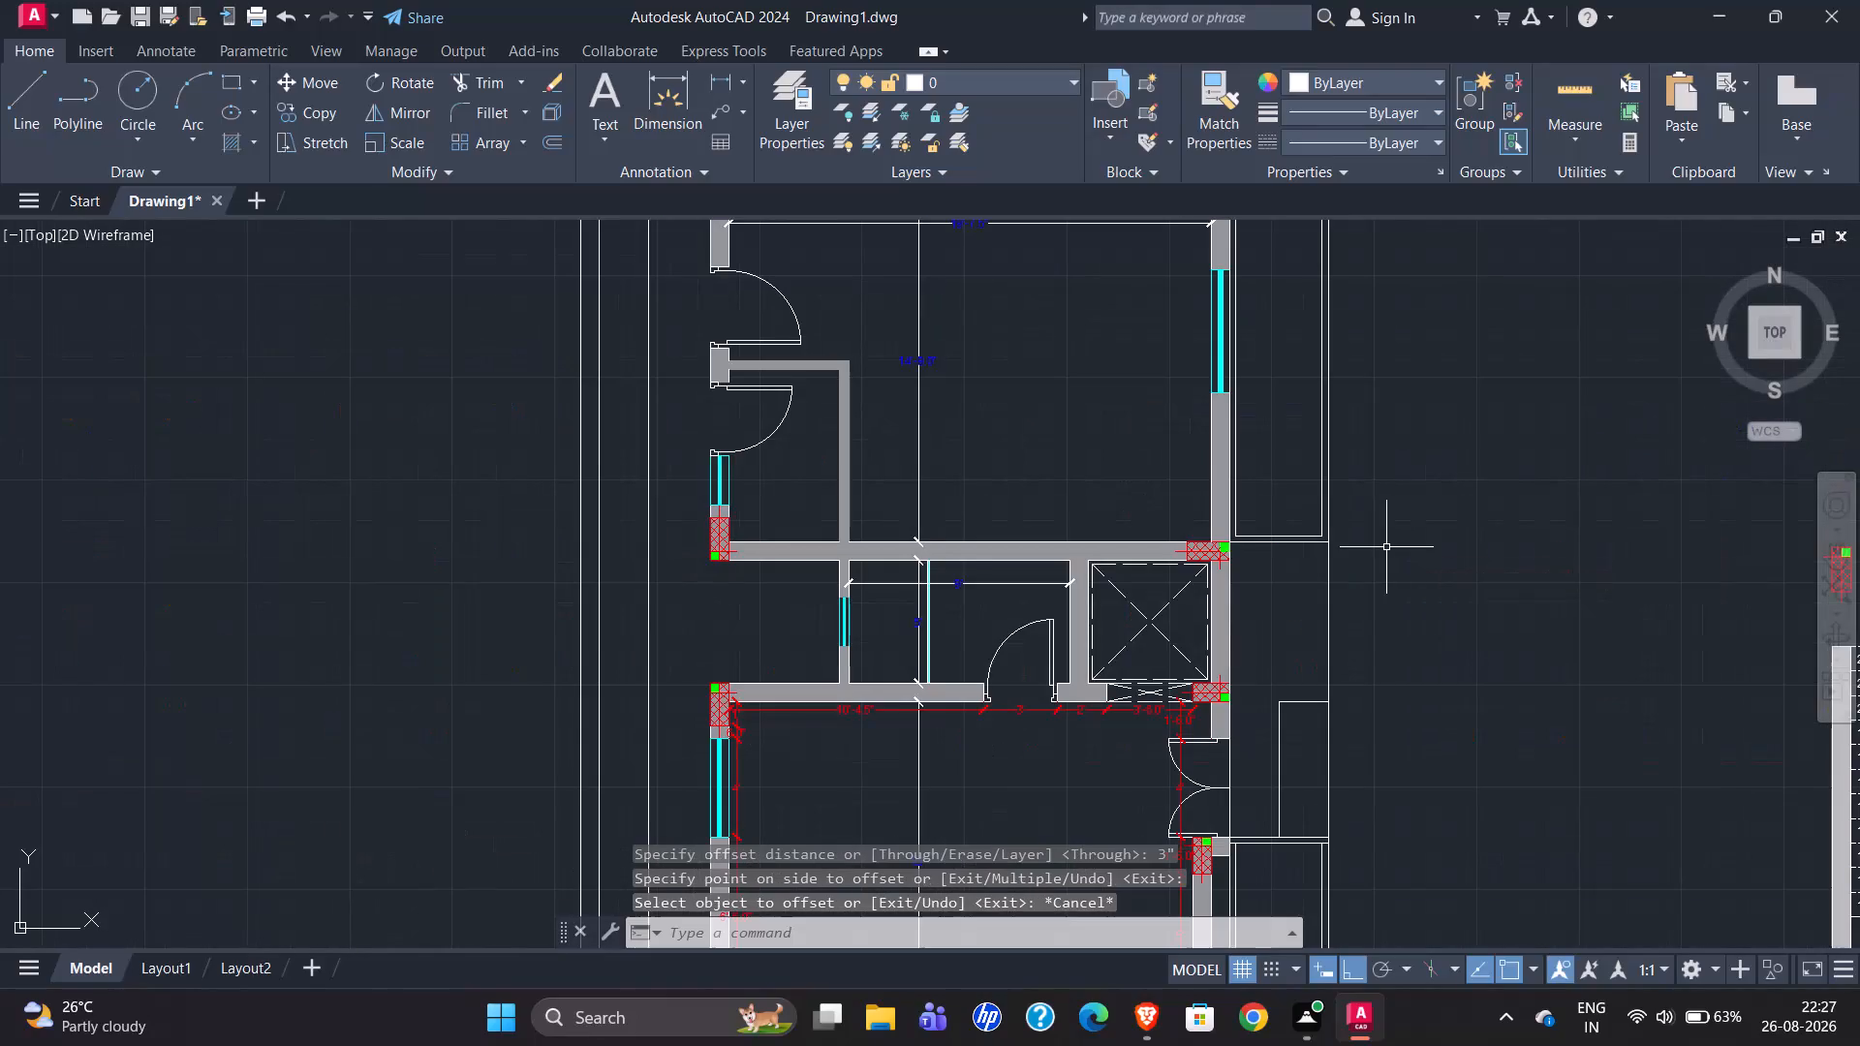
Examine the redrawn plan's office room, entrance steps and existing dimensions against the reference plan.
scroll(1197, 527, down, 1)
scroll(1235, 868, up, 3)
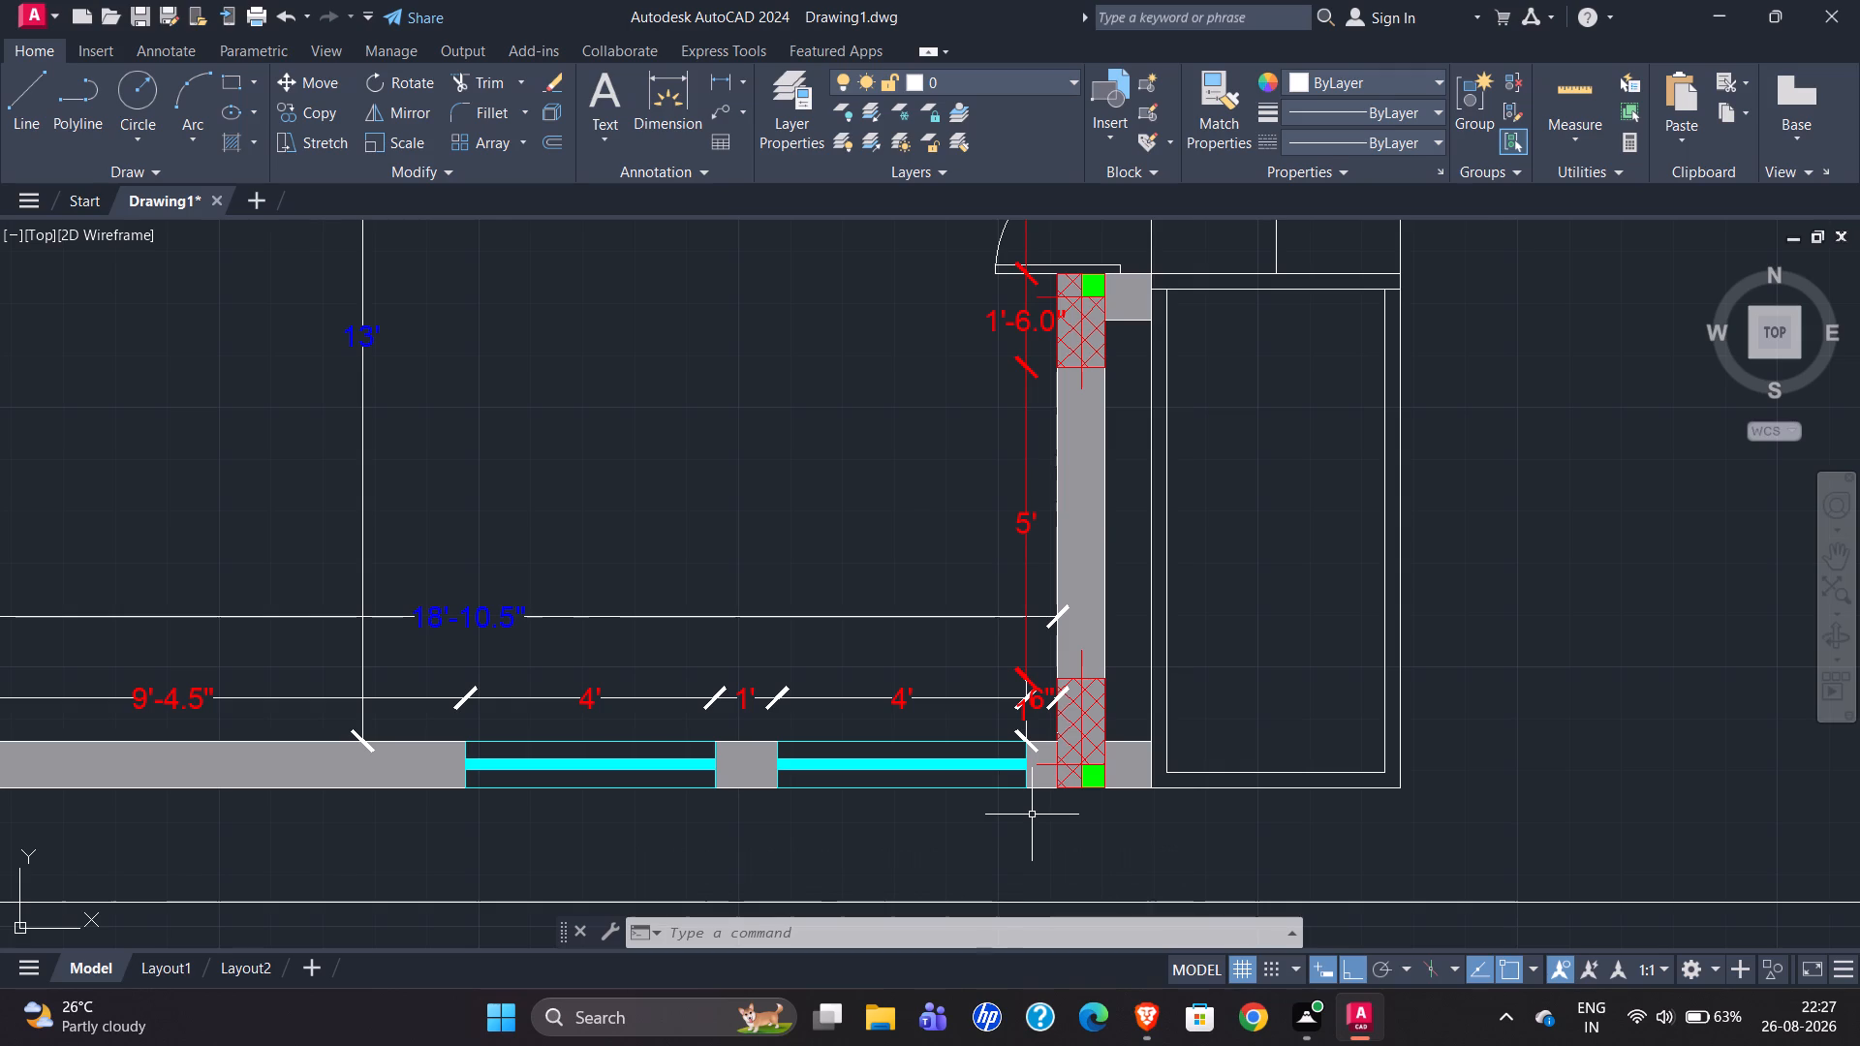
scroll(1005, 857, down, 1)
scroll(945, 969, down, 3)
scroll(920, 713, down, 2)
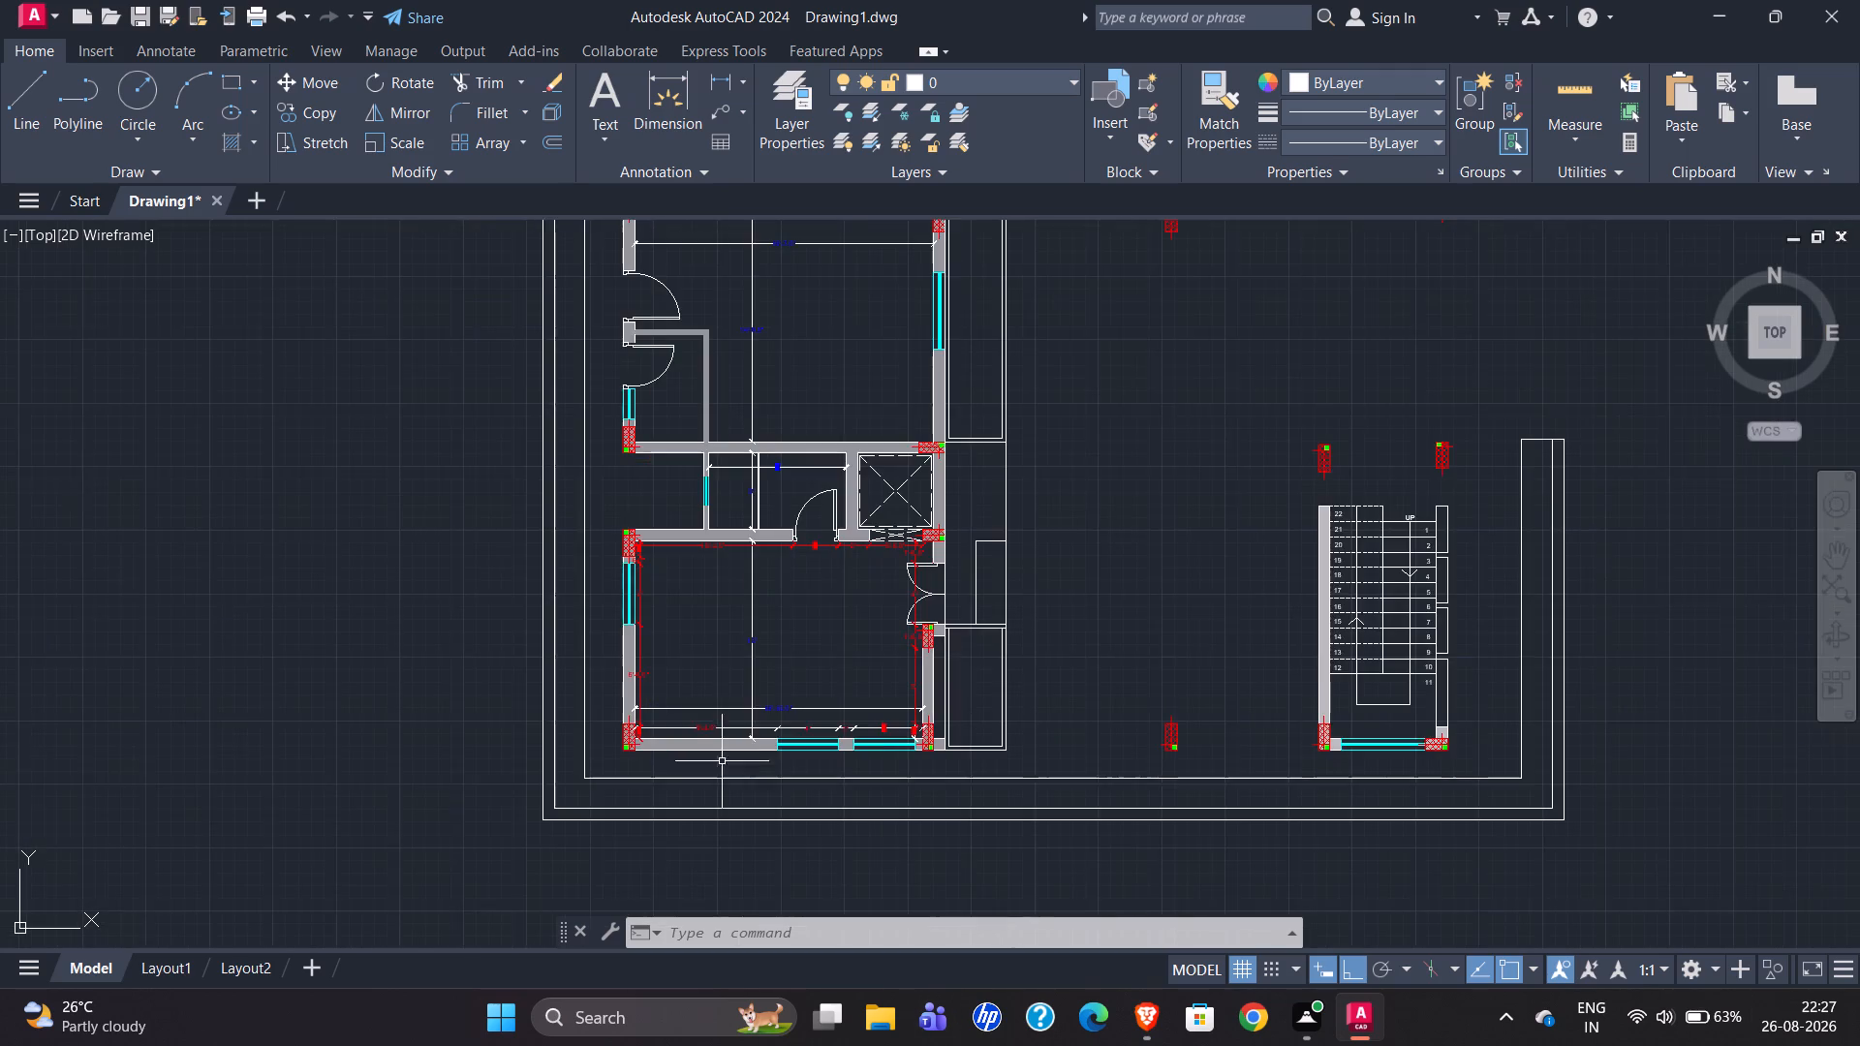
scroll(811, 793, down, 2)
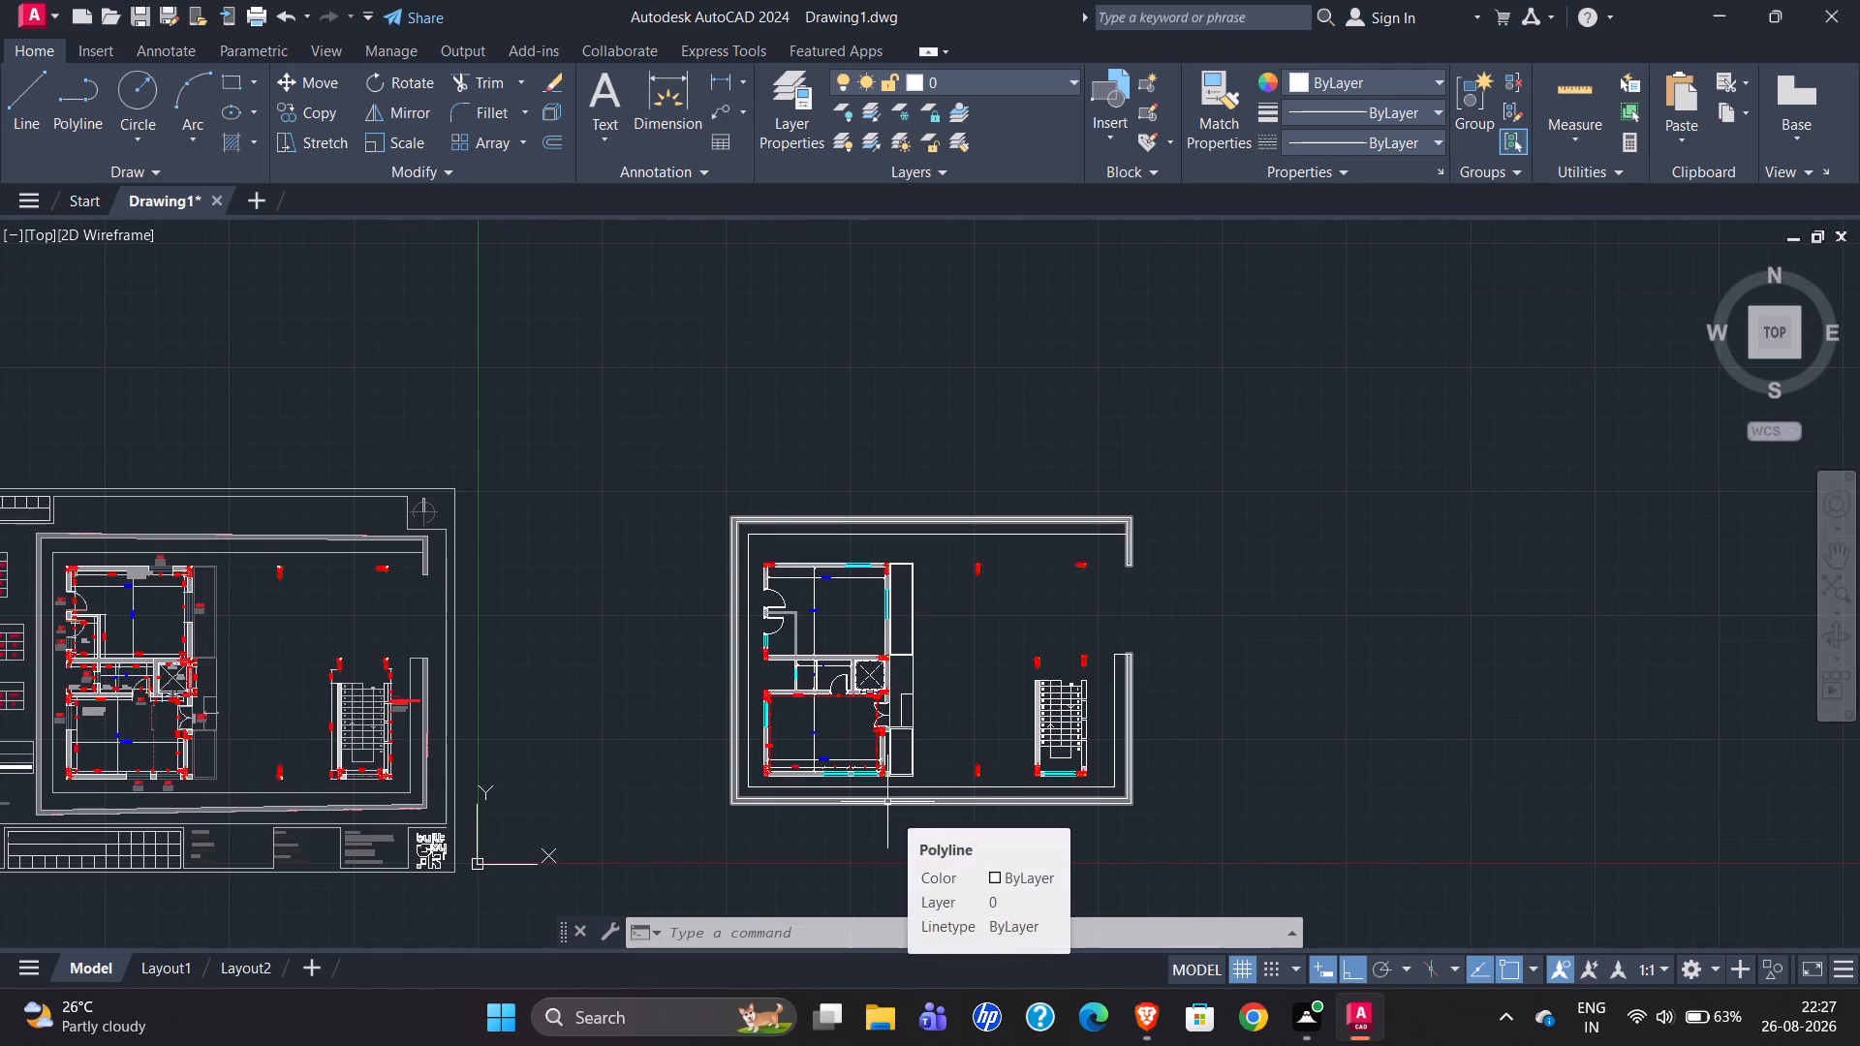
scroll(889, 714, up, 3)
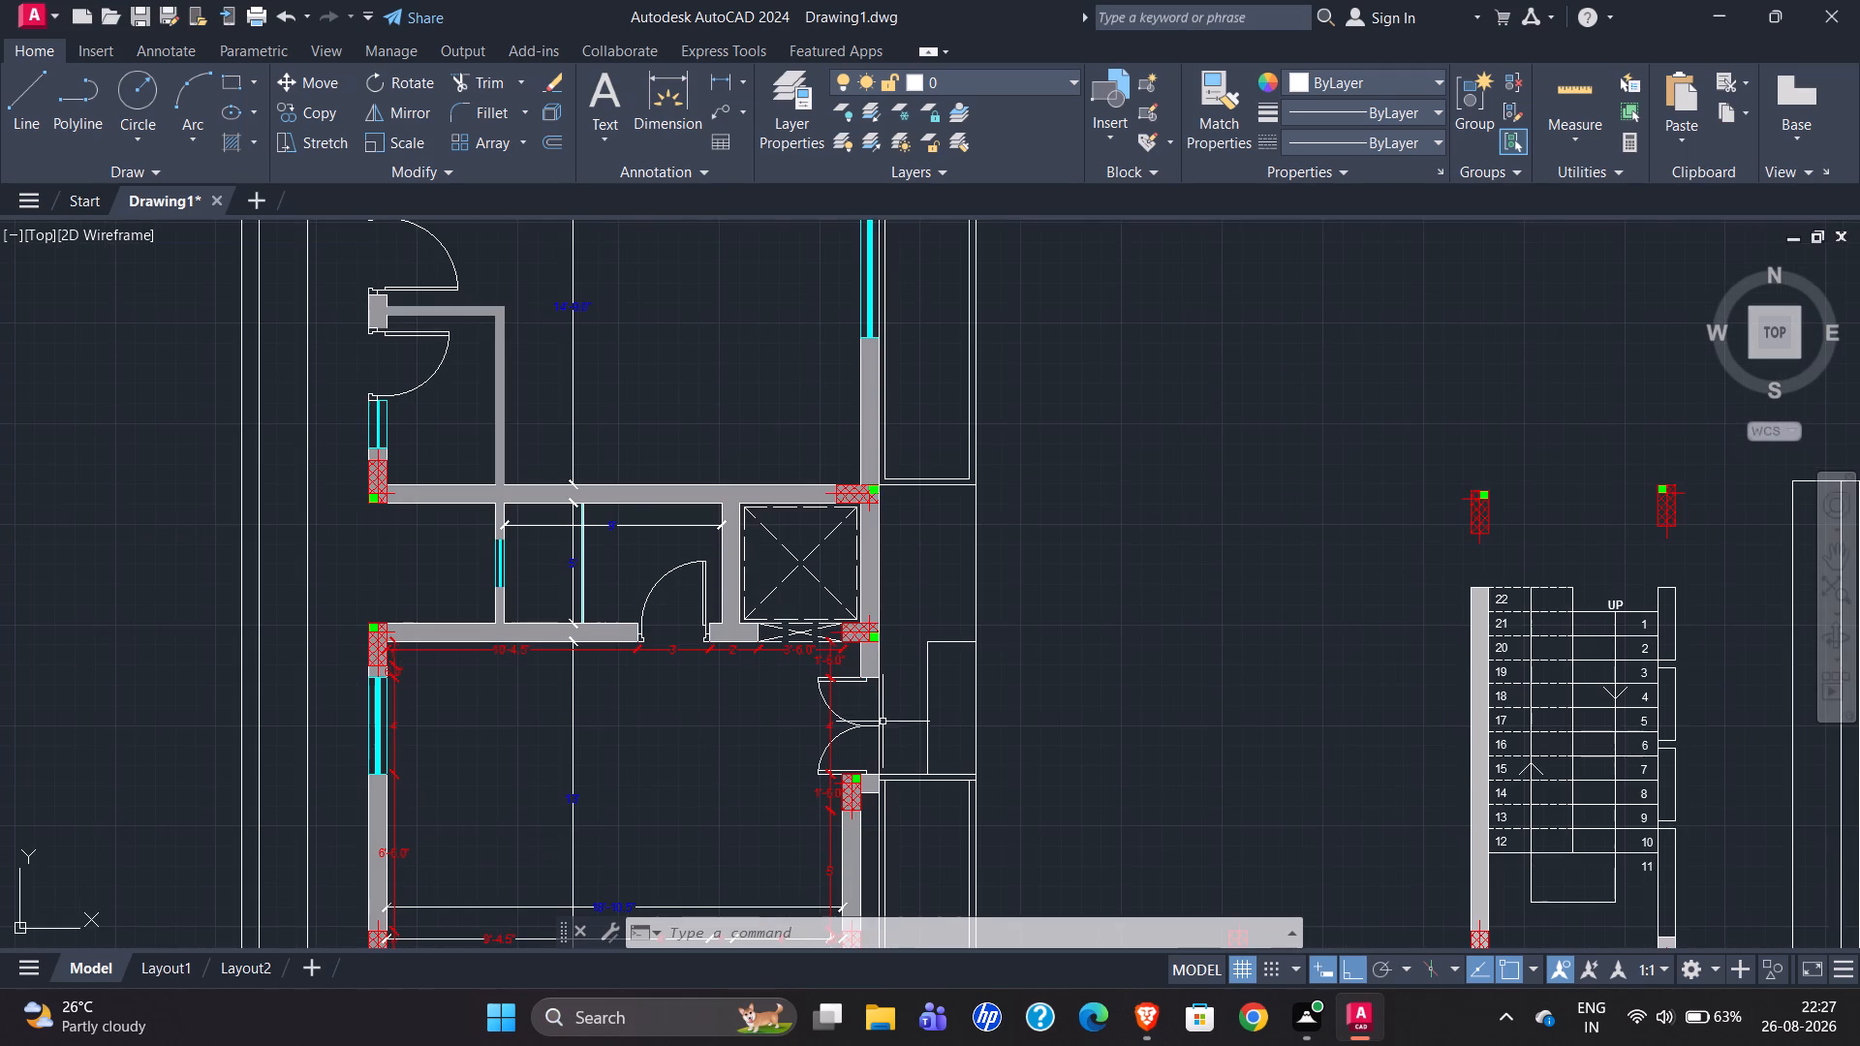
scroll(798, 553, down, 1)
scroll(766, 839, up, 2)
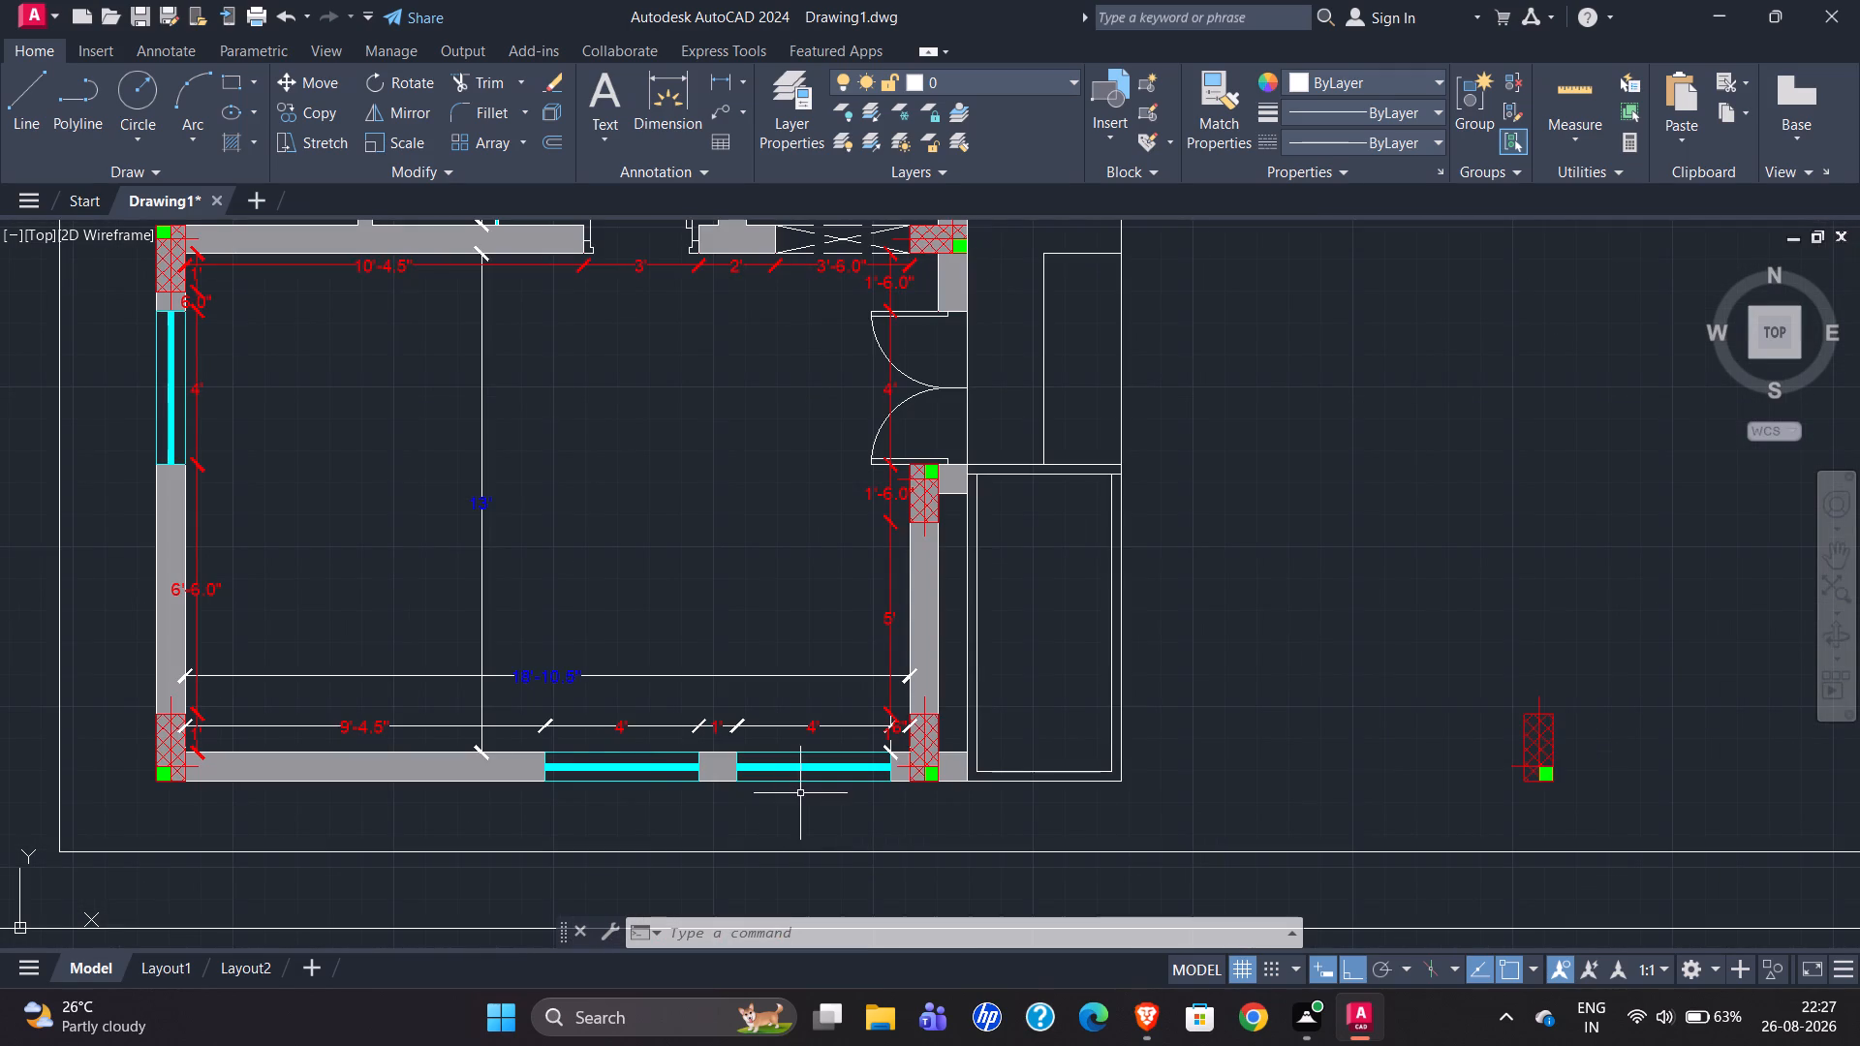
Following the reference plan, dimension the width of the office room's northwest column, placing the dimension line just north of it.
click(166, 46)
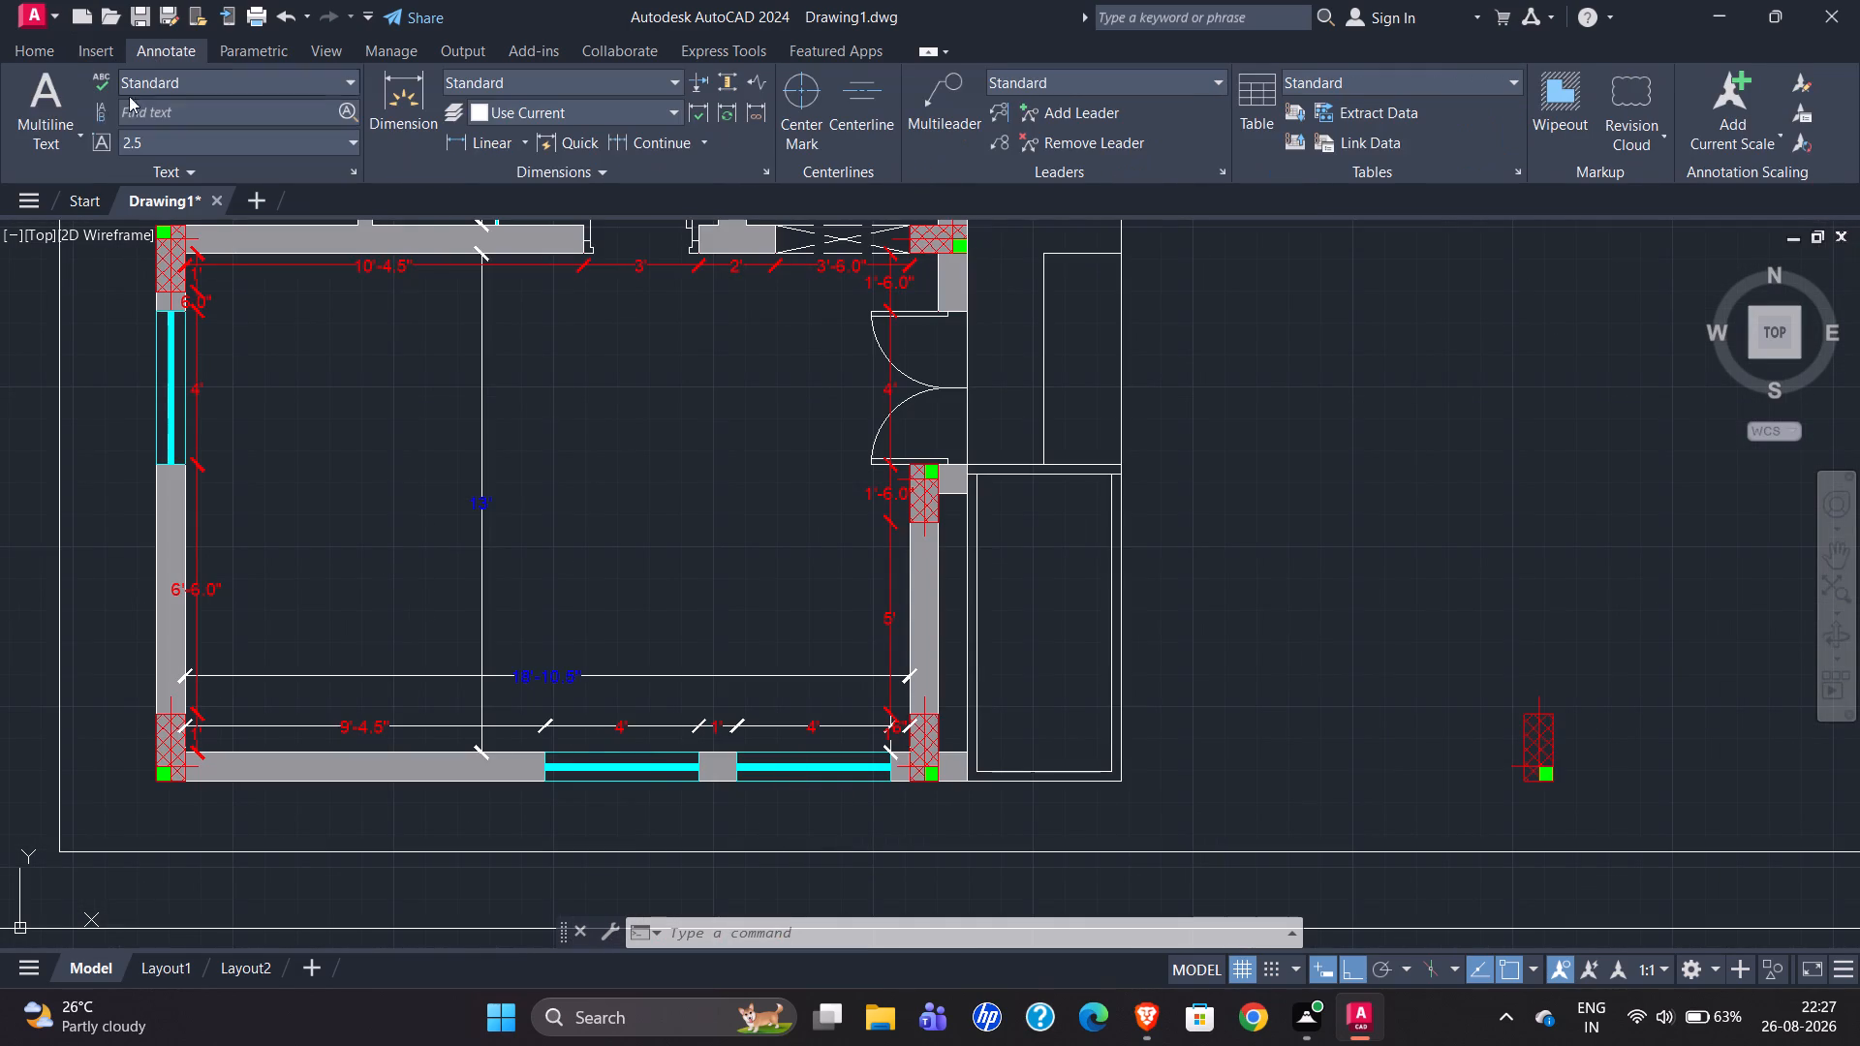
click(396, 107)
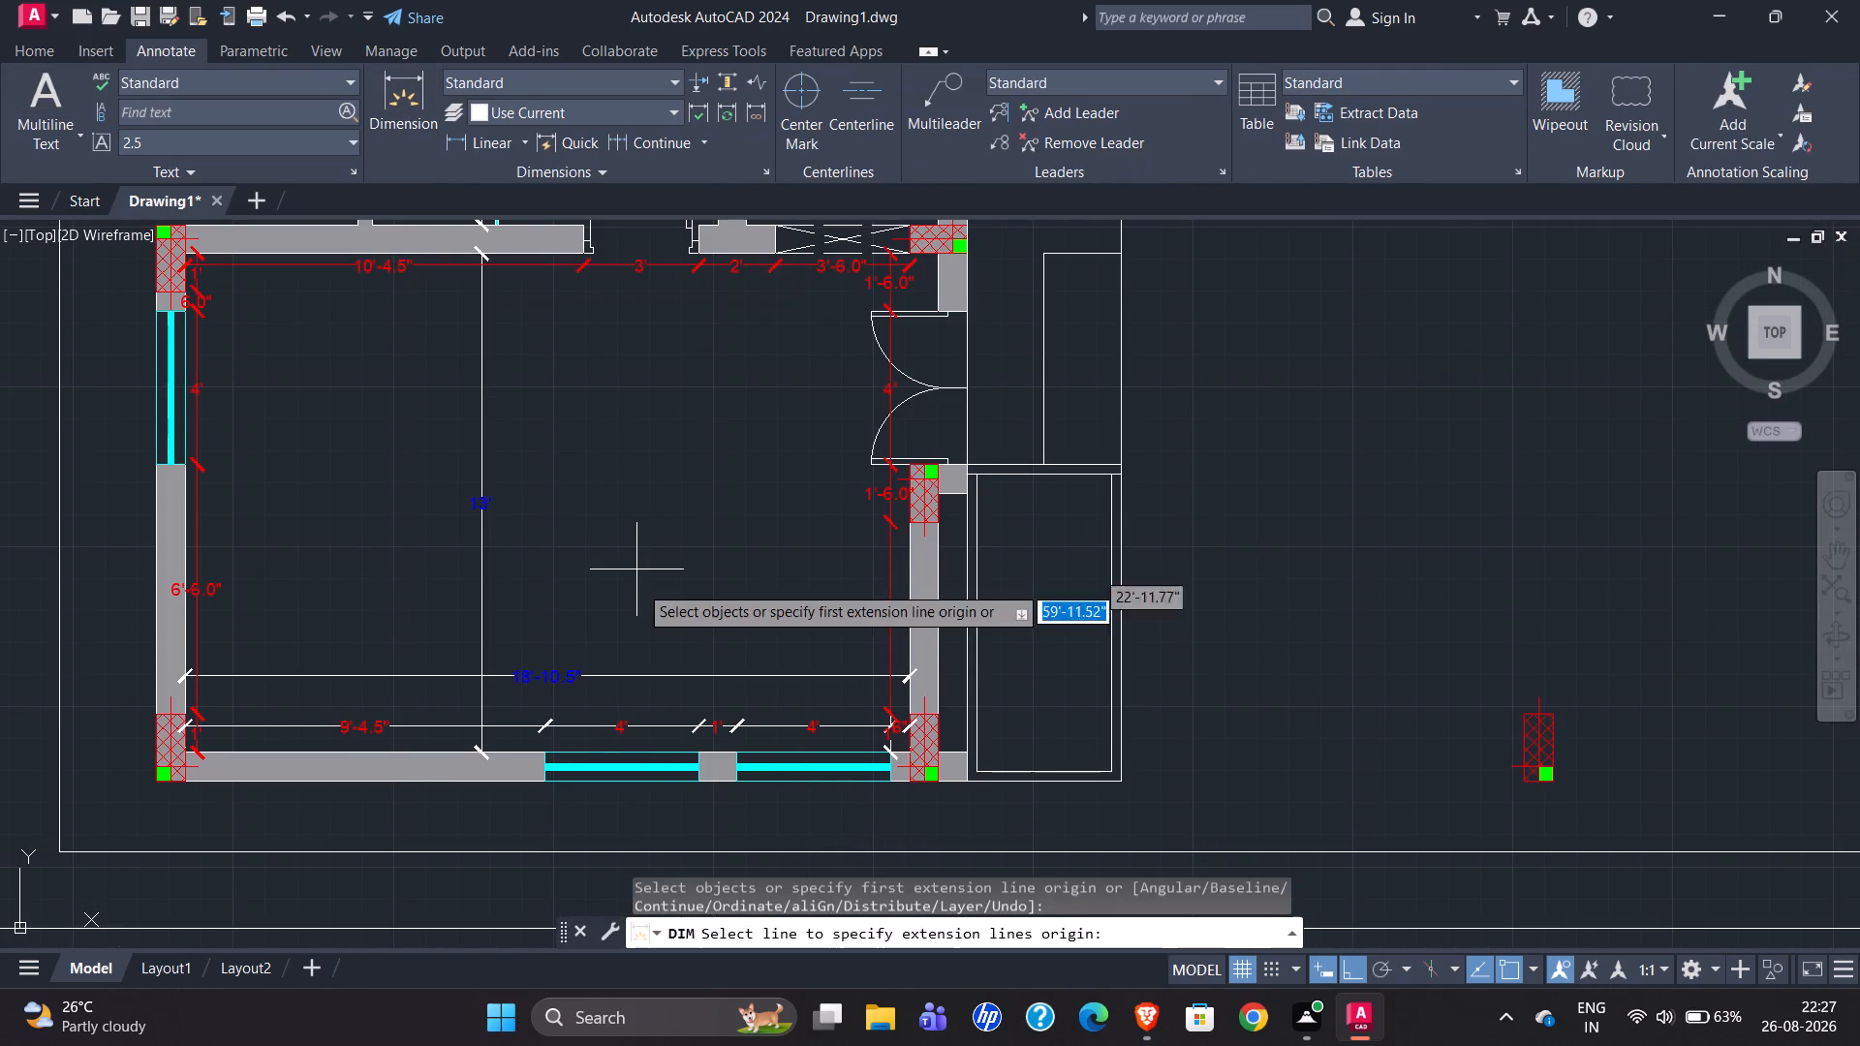
scroll(605, 712, down, 2)
scroll(971, 599, down, 2)
scroll(80, 572, up, 3)
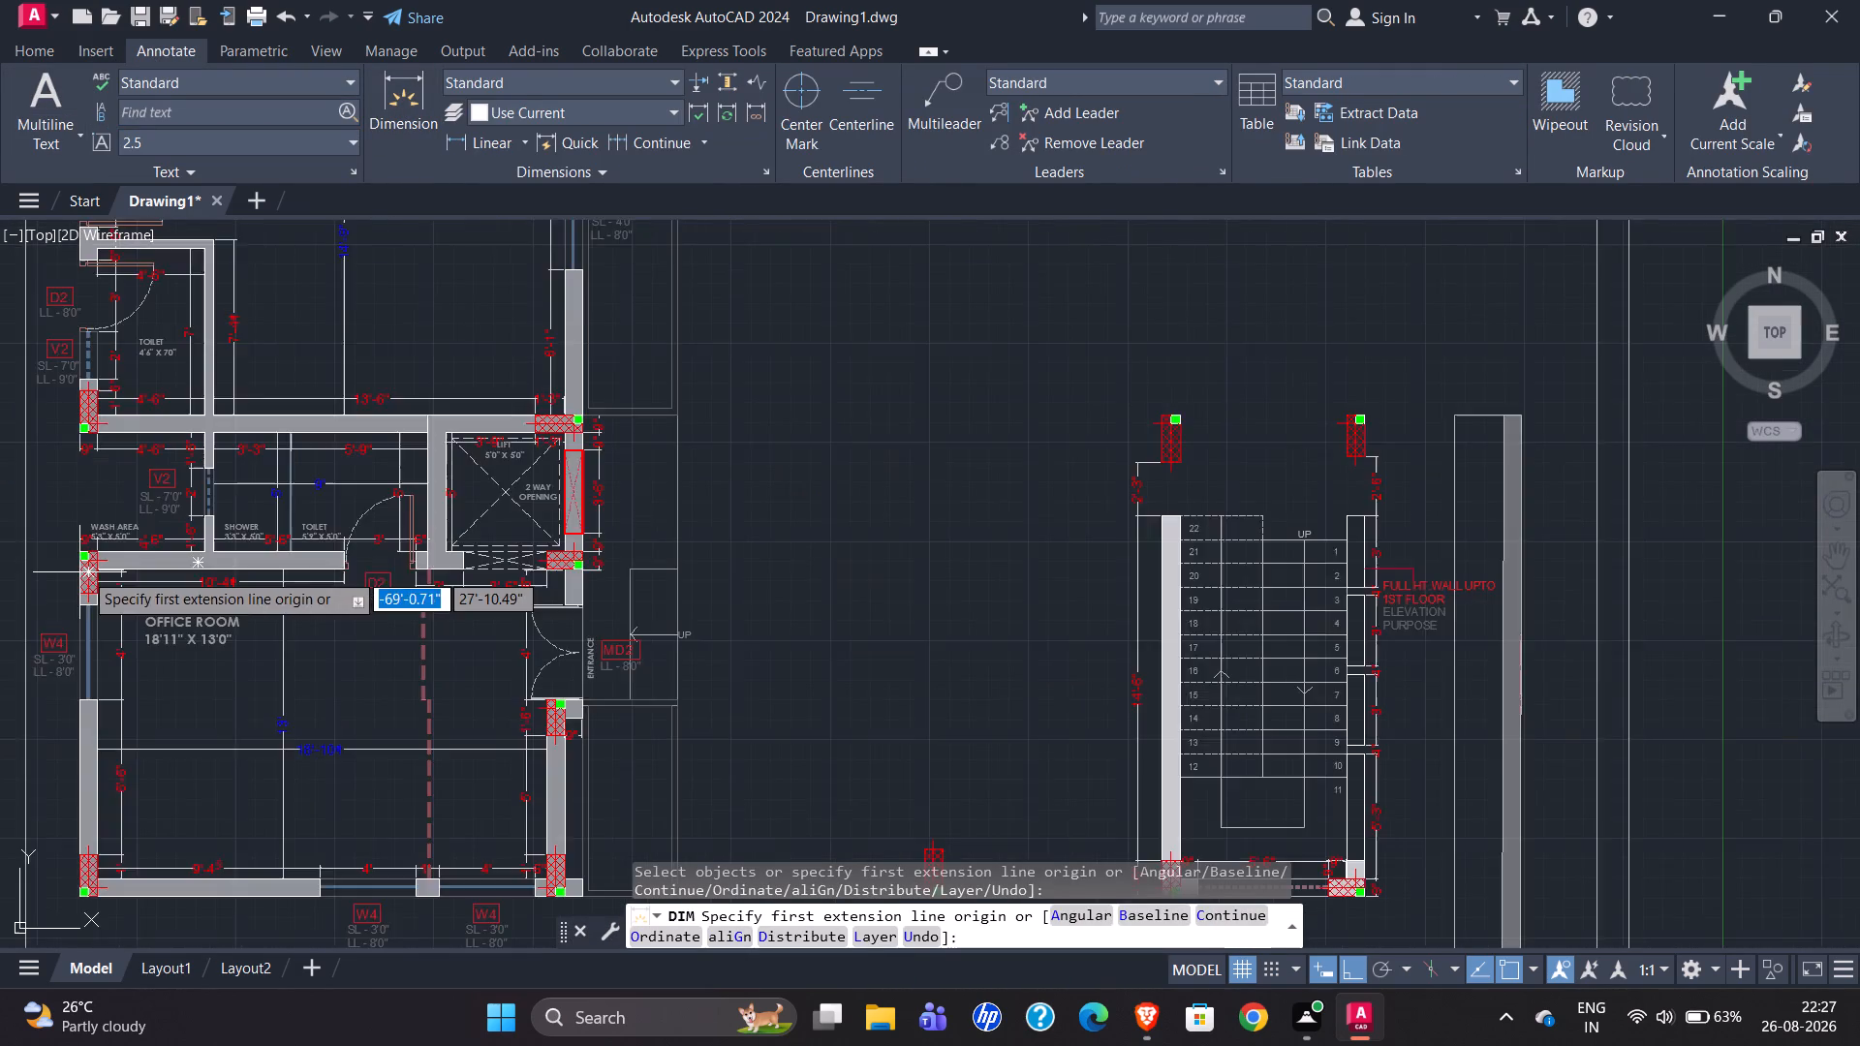
scroll(90, 569, up, 1)
scroll(512, 597, down, 1)
scroll(221, 612, up, 2)
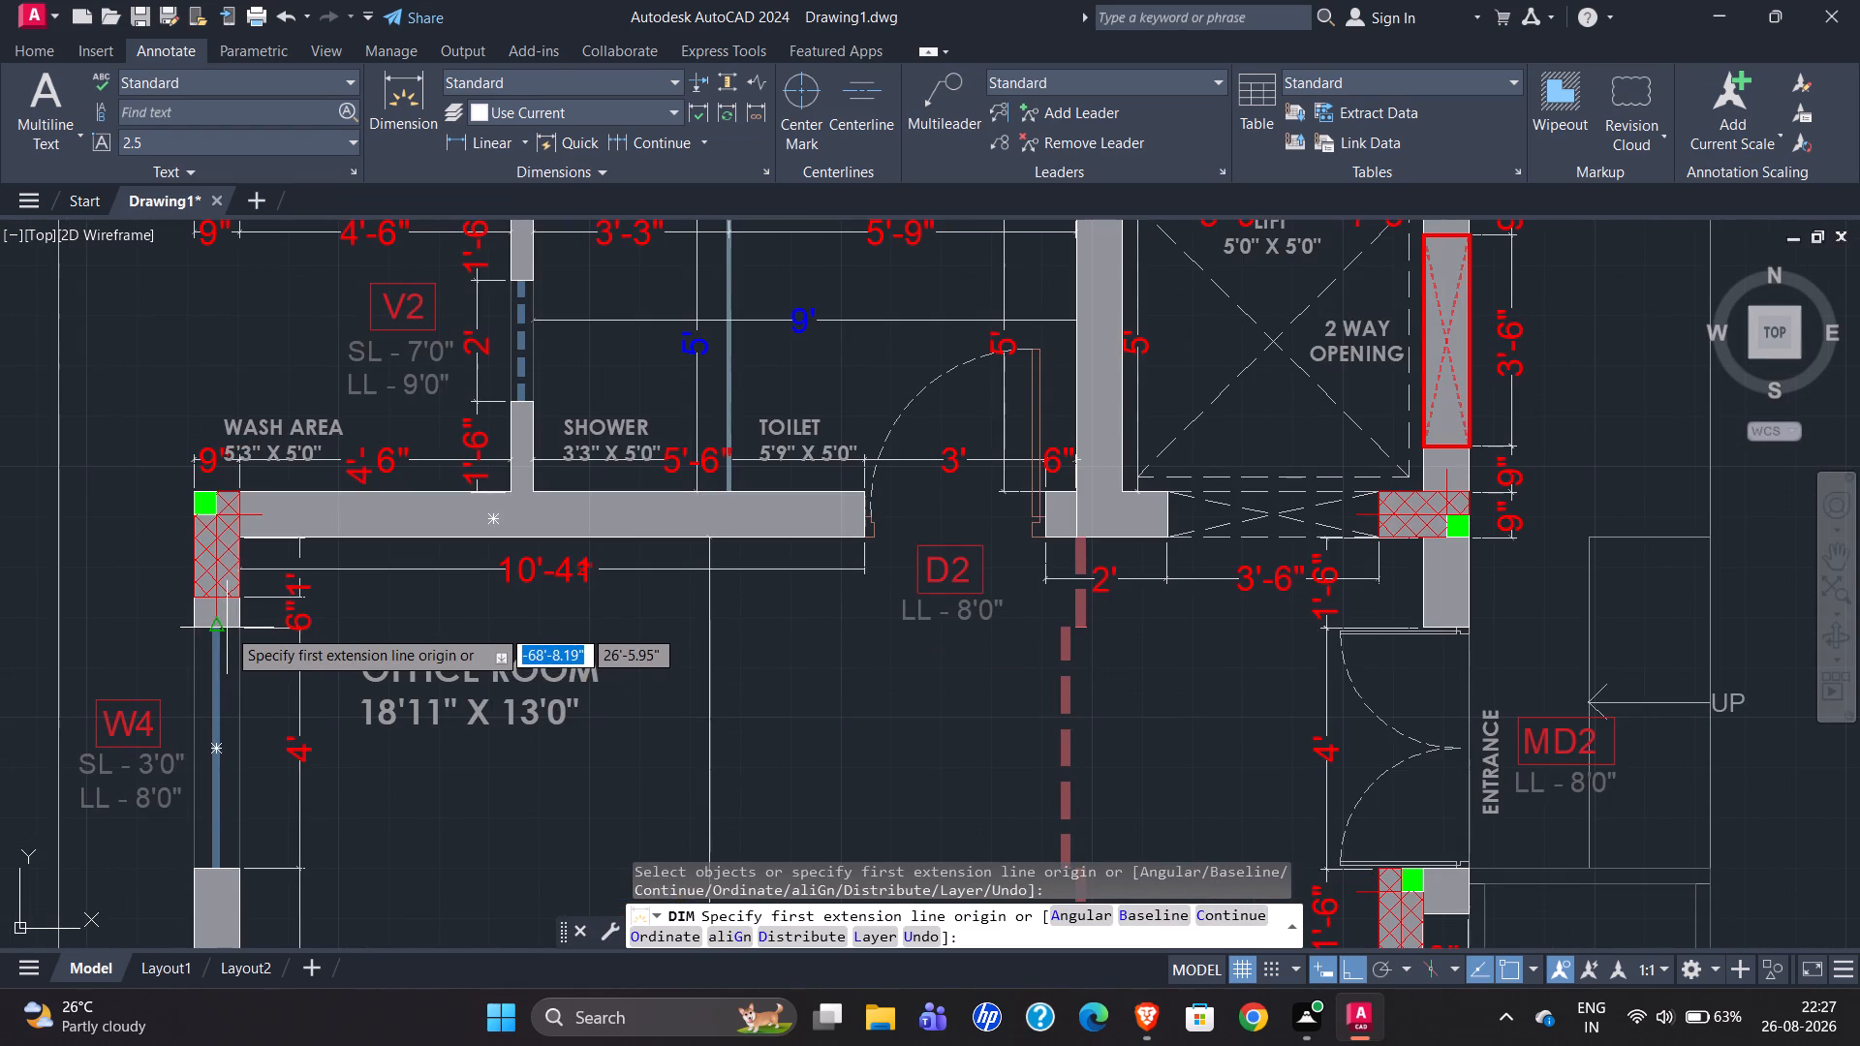
scroll(380, 513, down, 1)
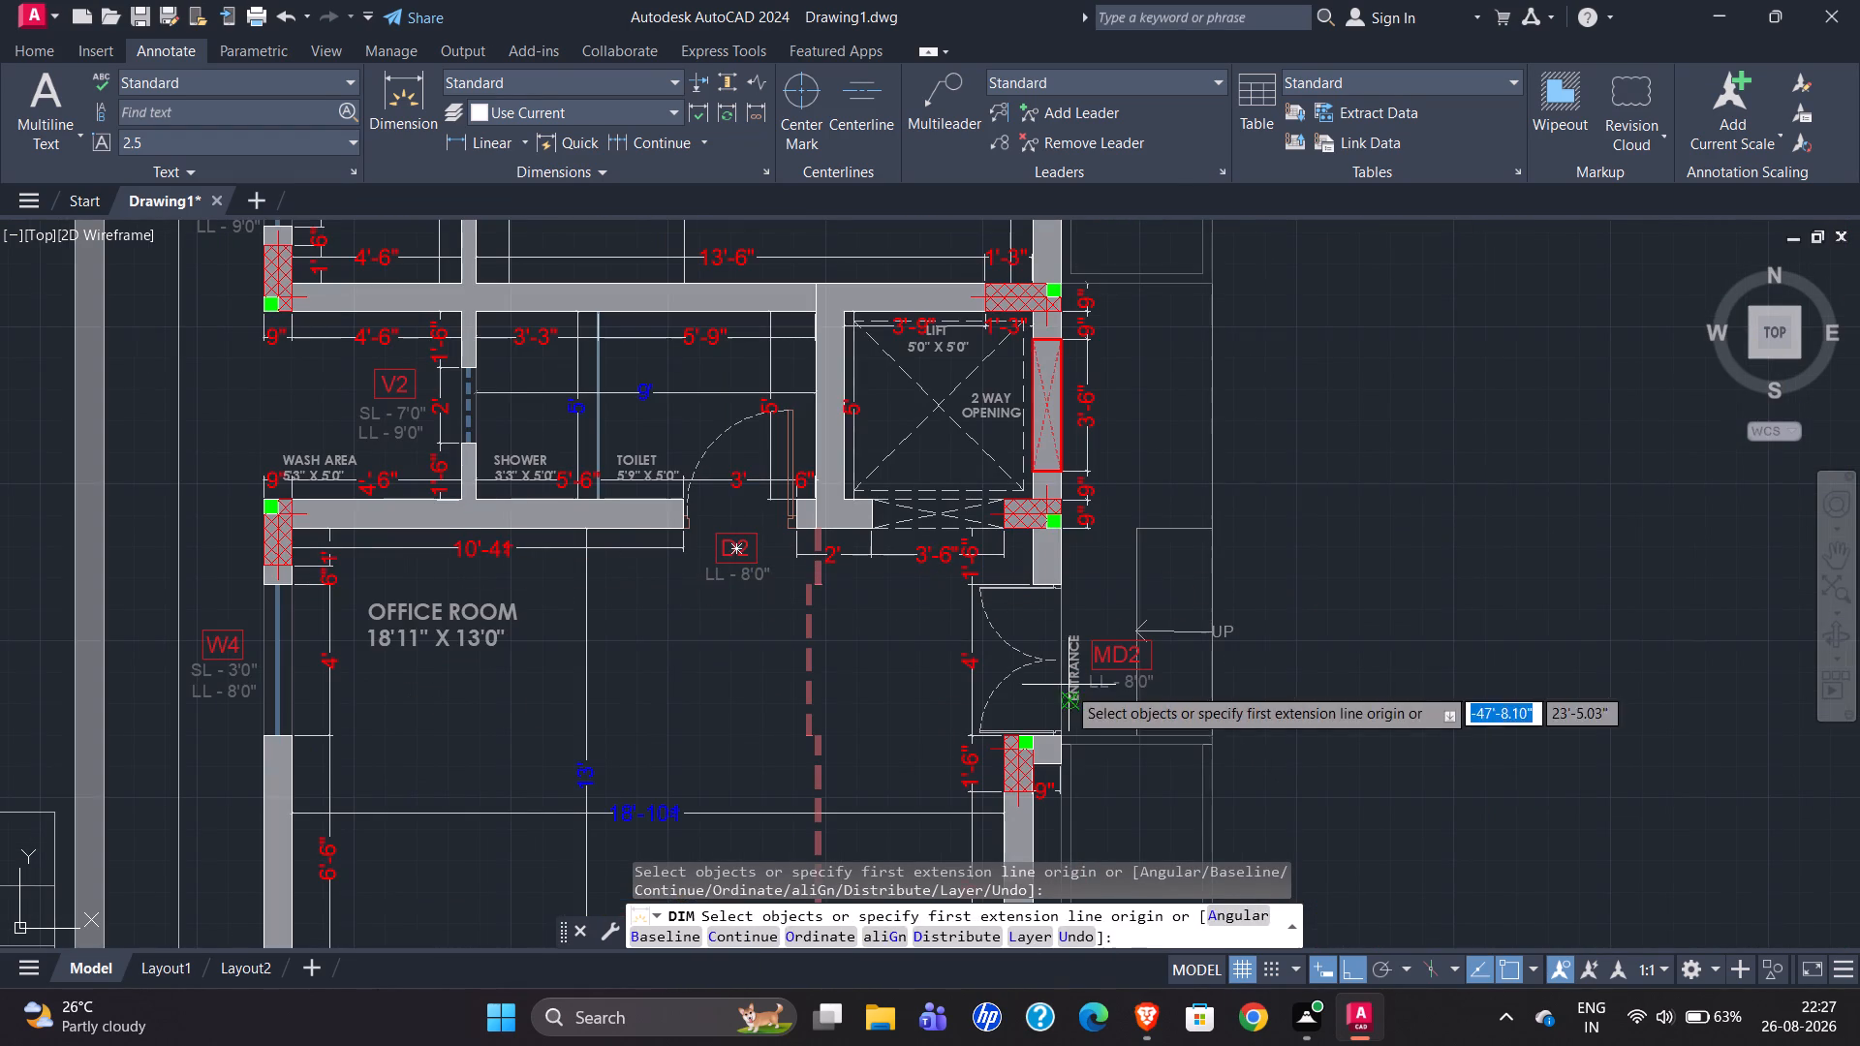
scroll(261, 489, up, 2)
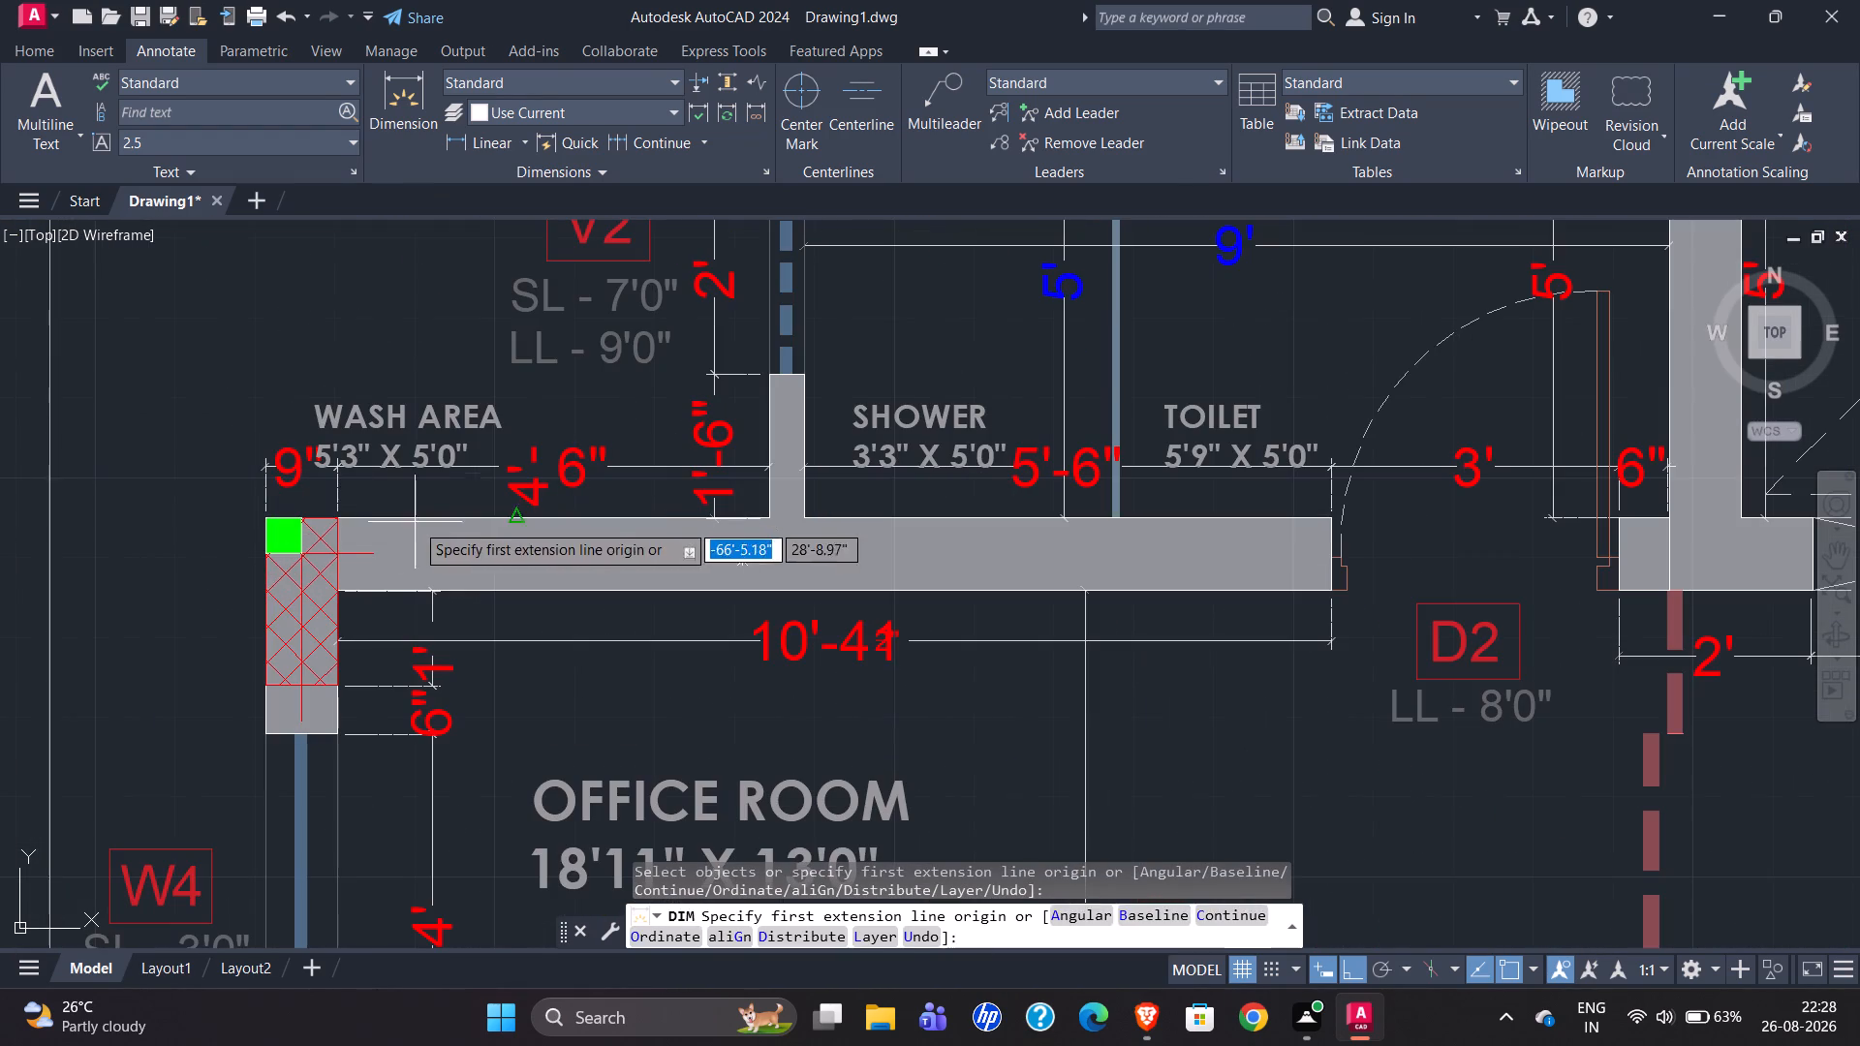
scroll(170, 560, down, 1)
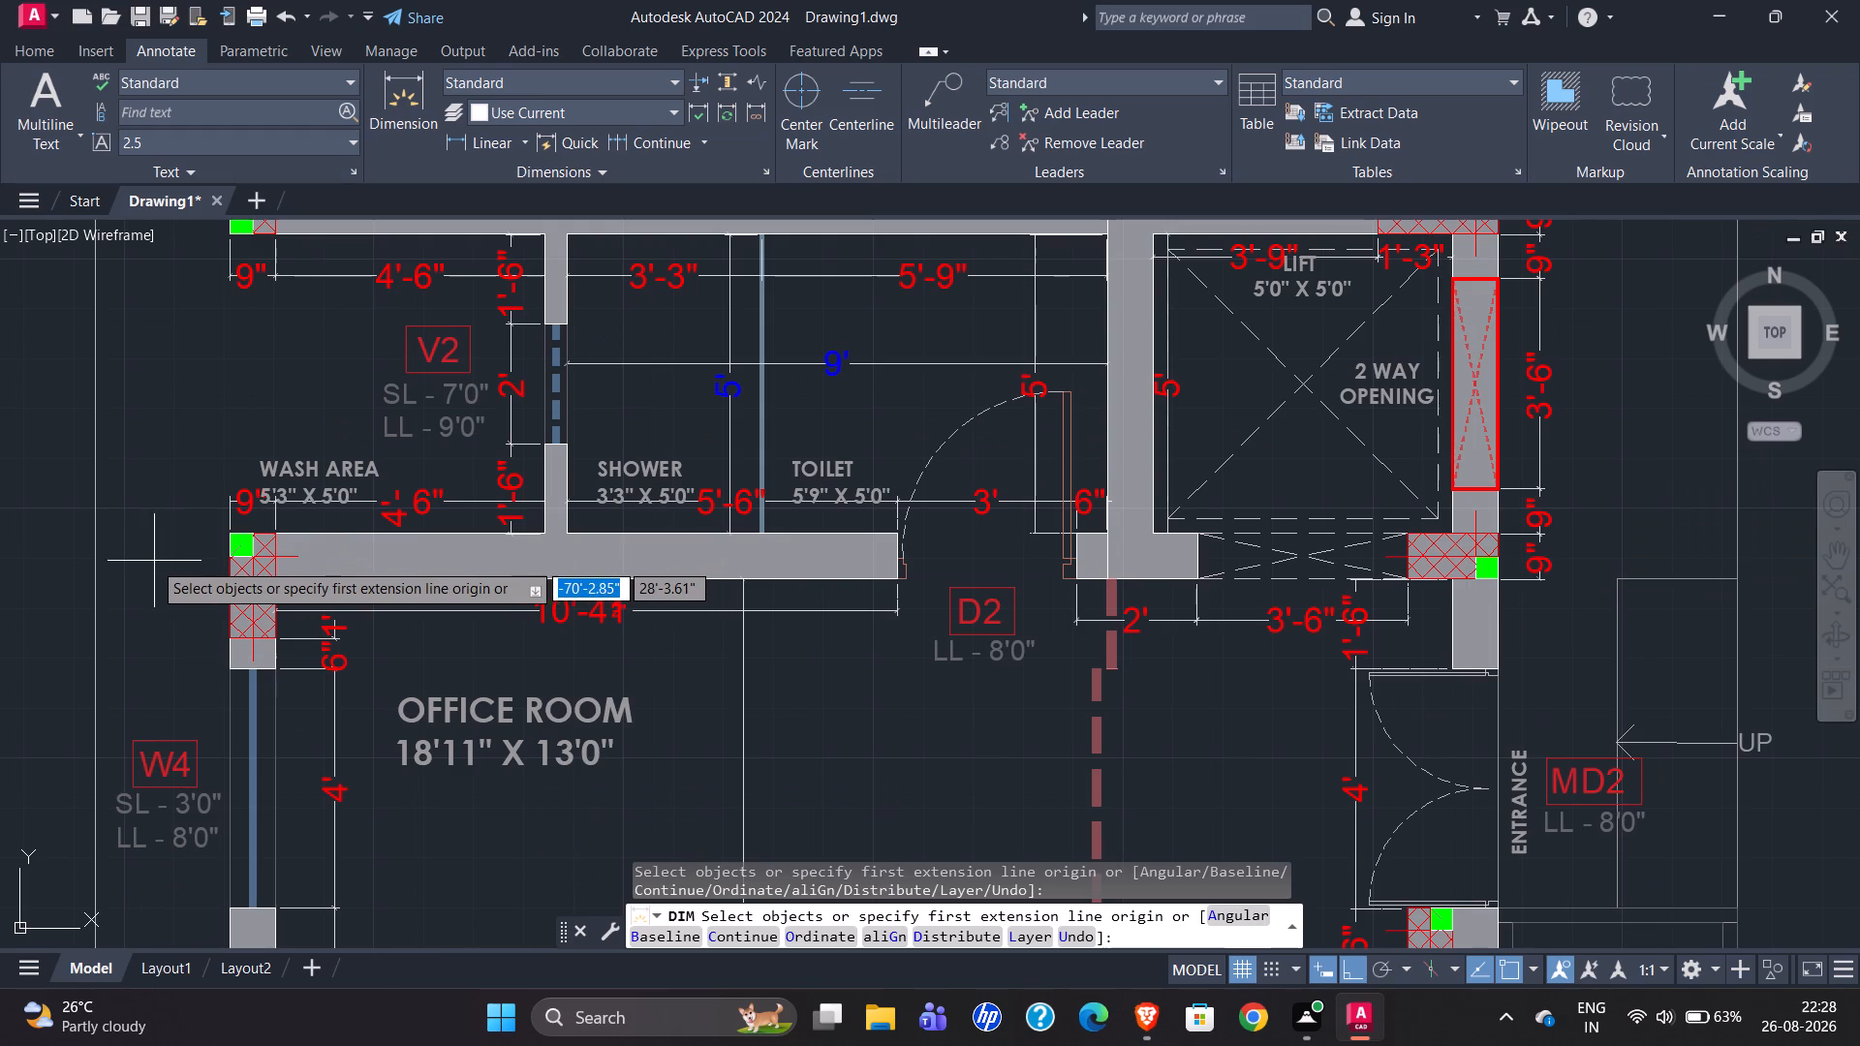
scroll(135, 561, down, 2)
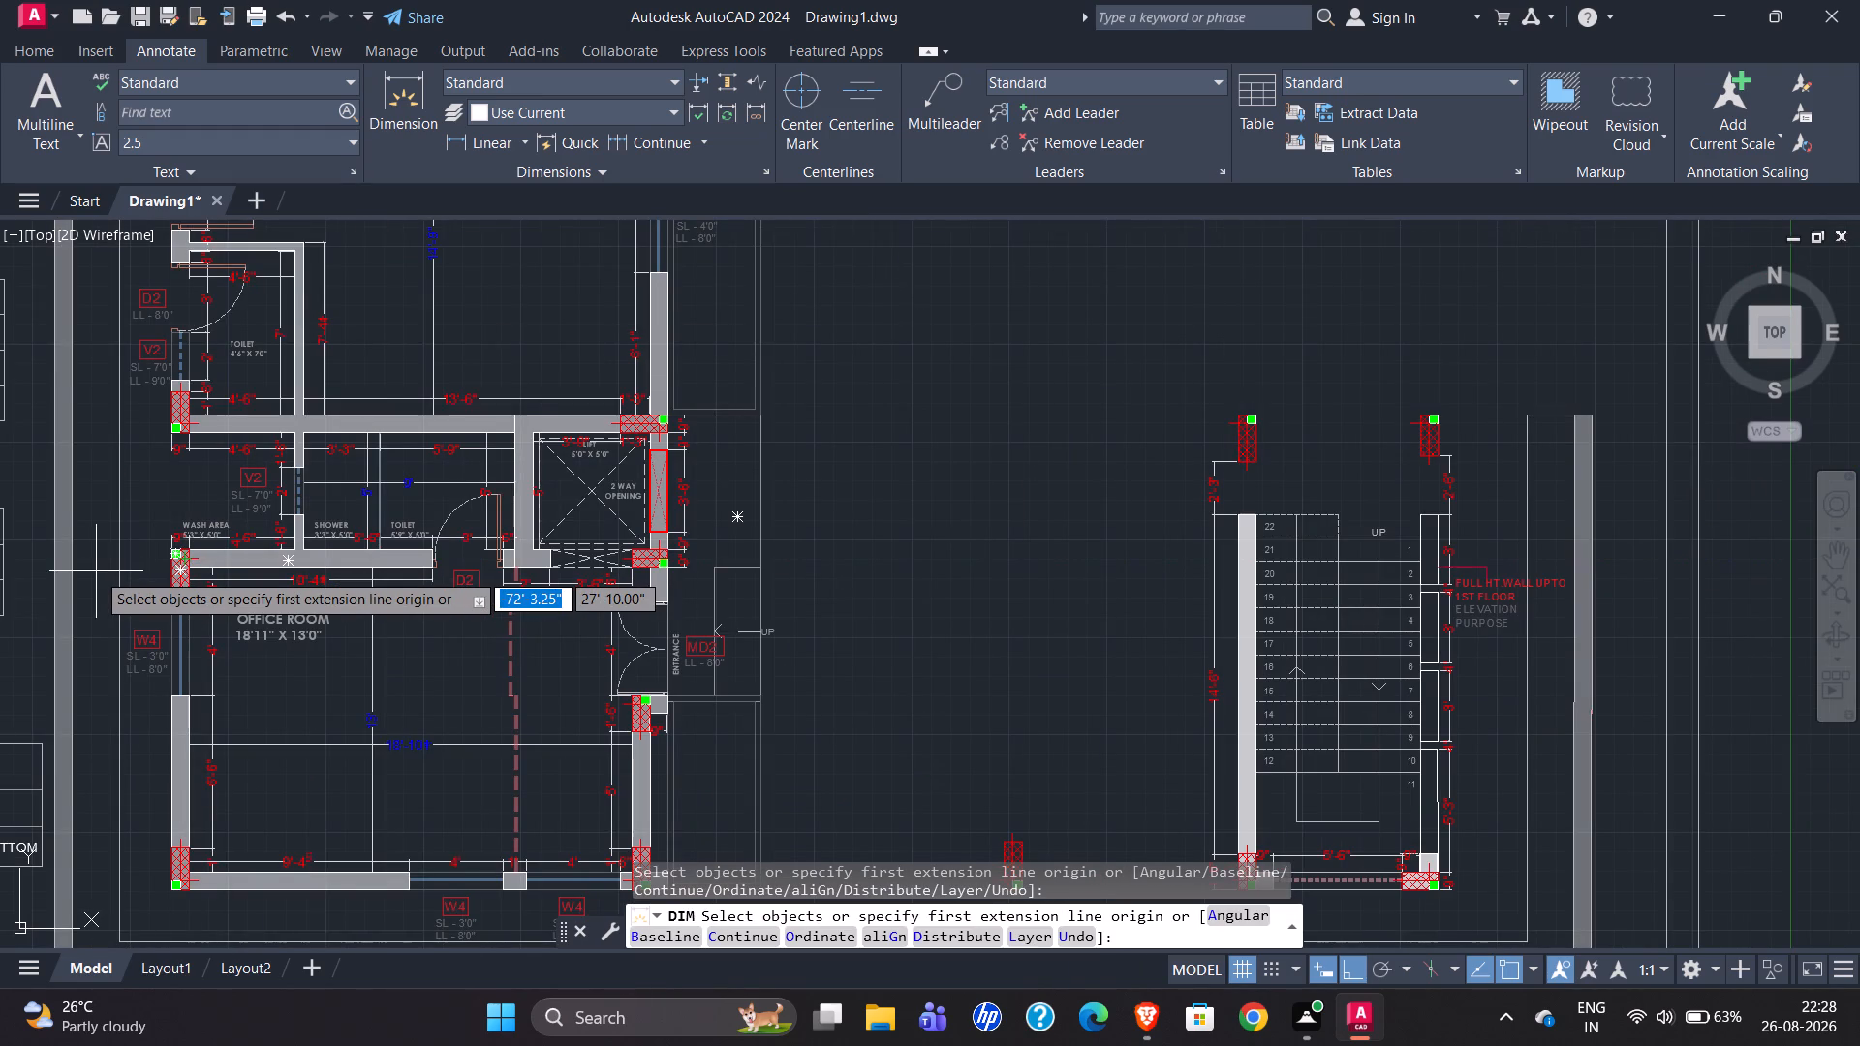
scroll(96, 571, down, 2)
scroll(1285, 562, up, 4)
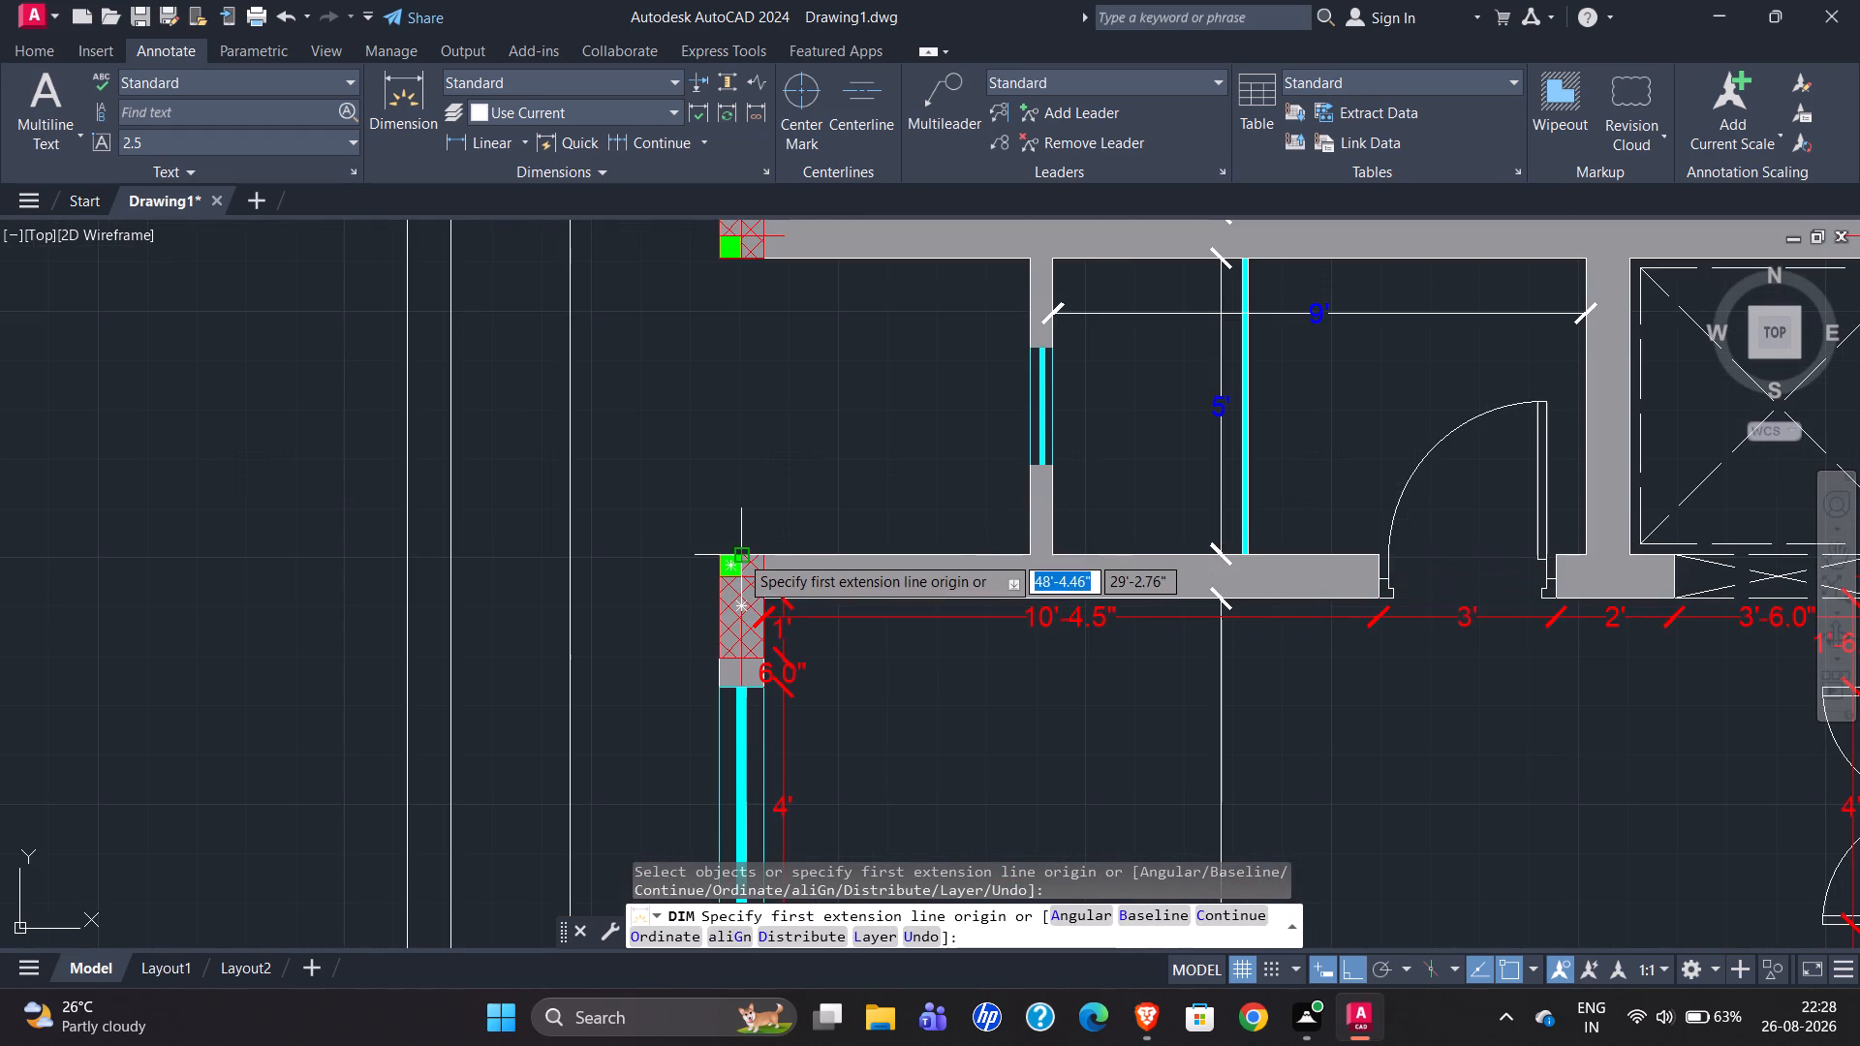
scroll(739, 554, up, 3)
click(649, 547)
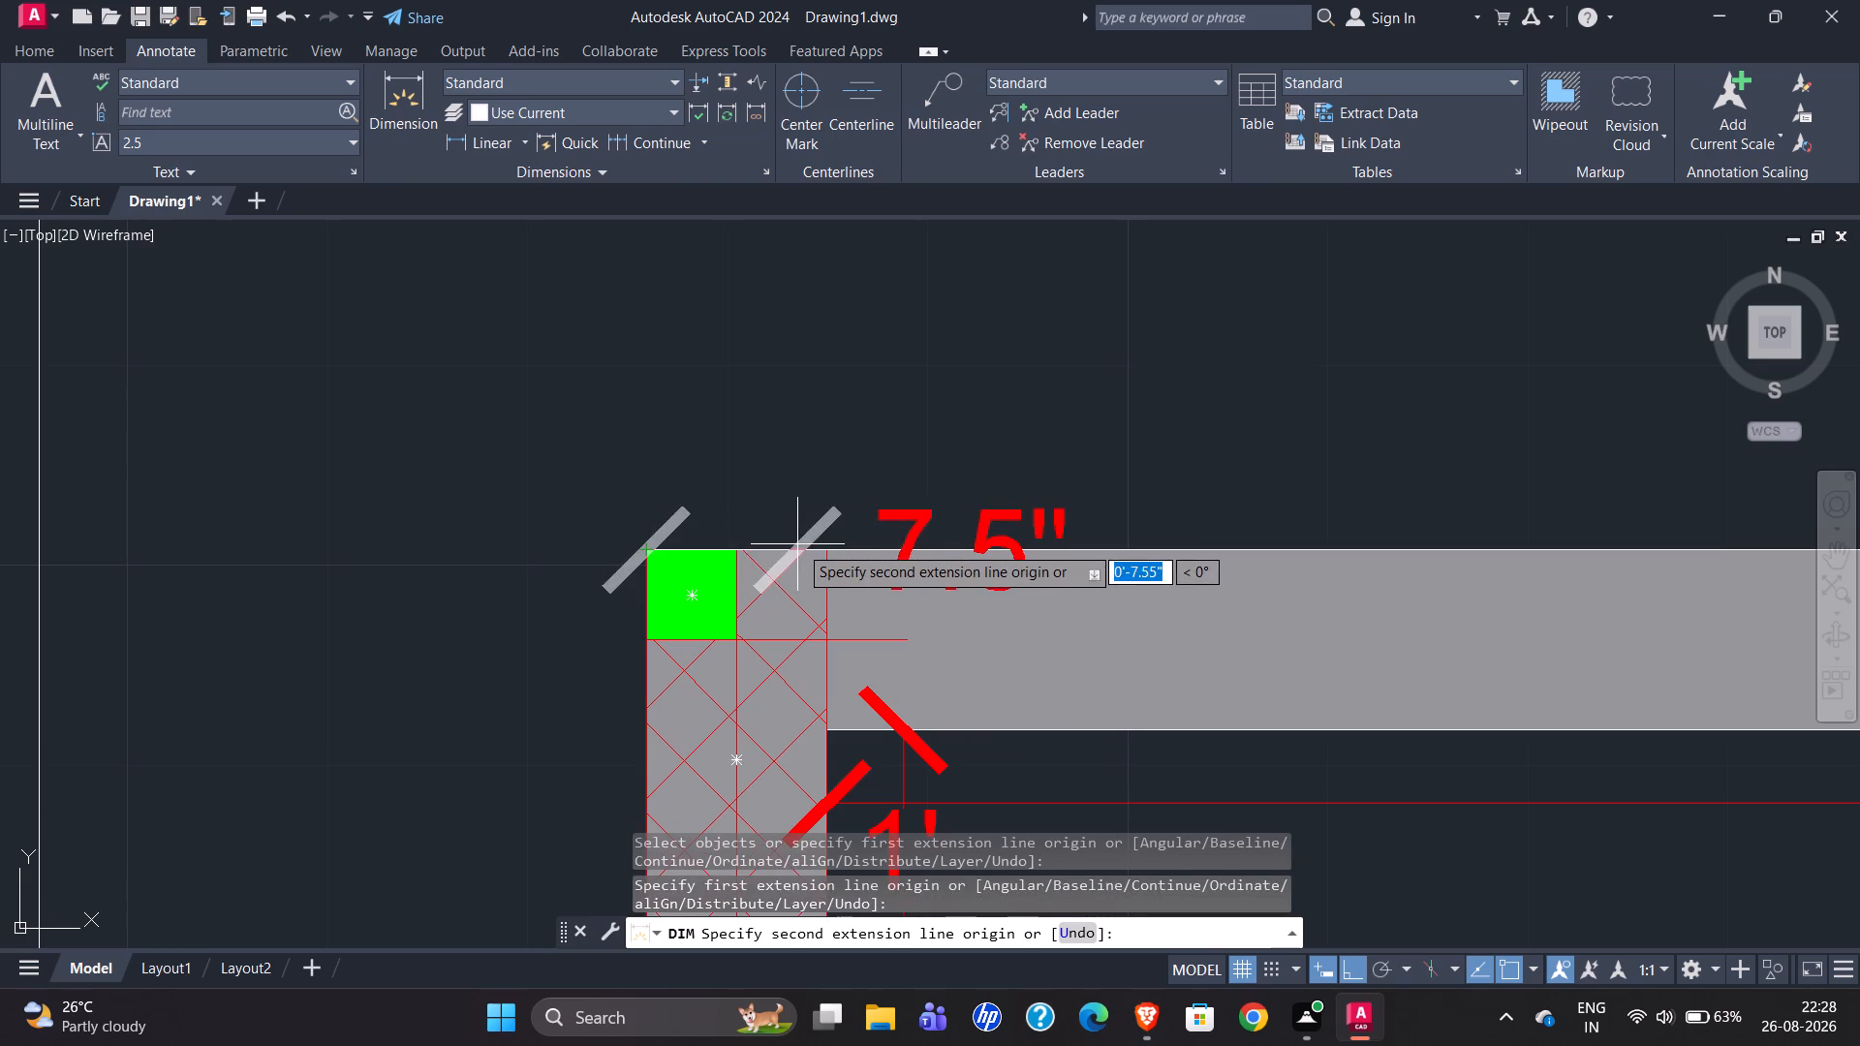
click(830, 549)
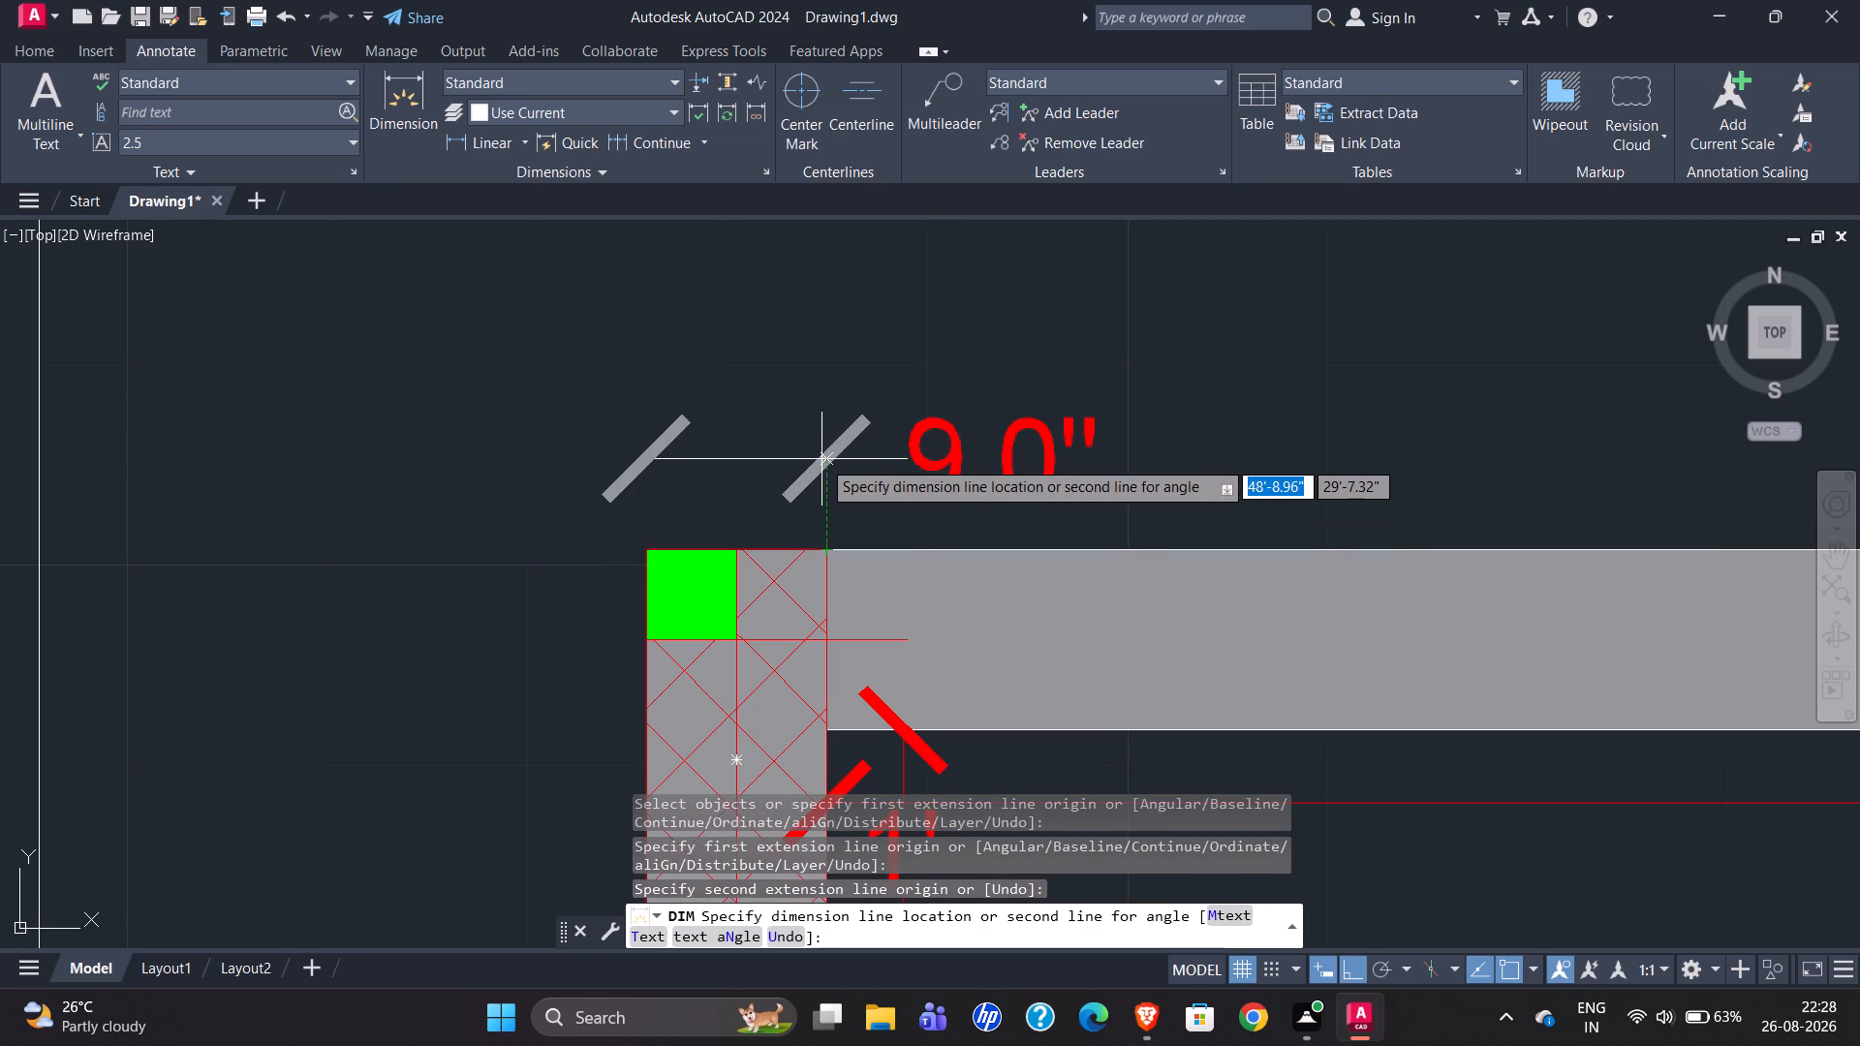
click(821, 459)
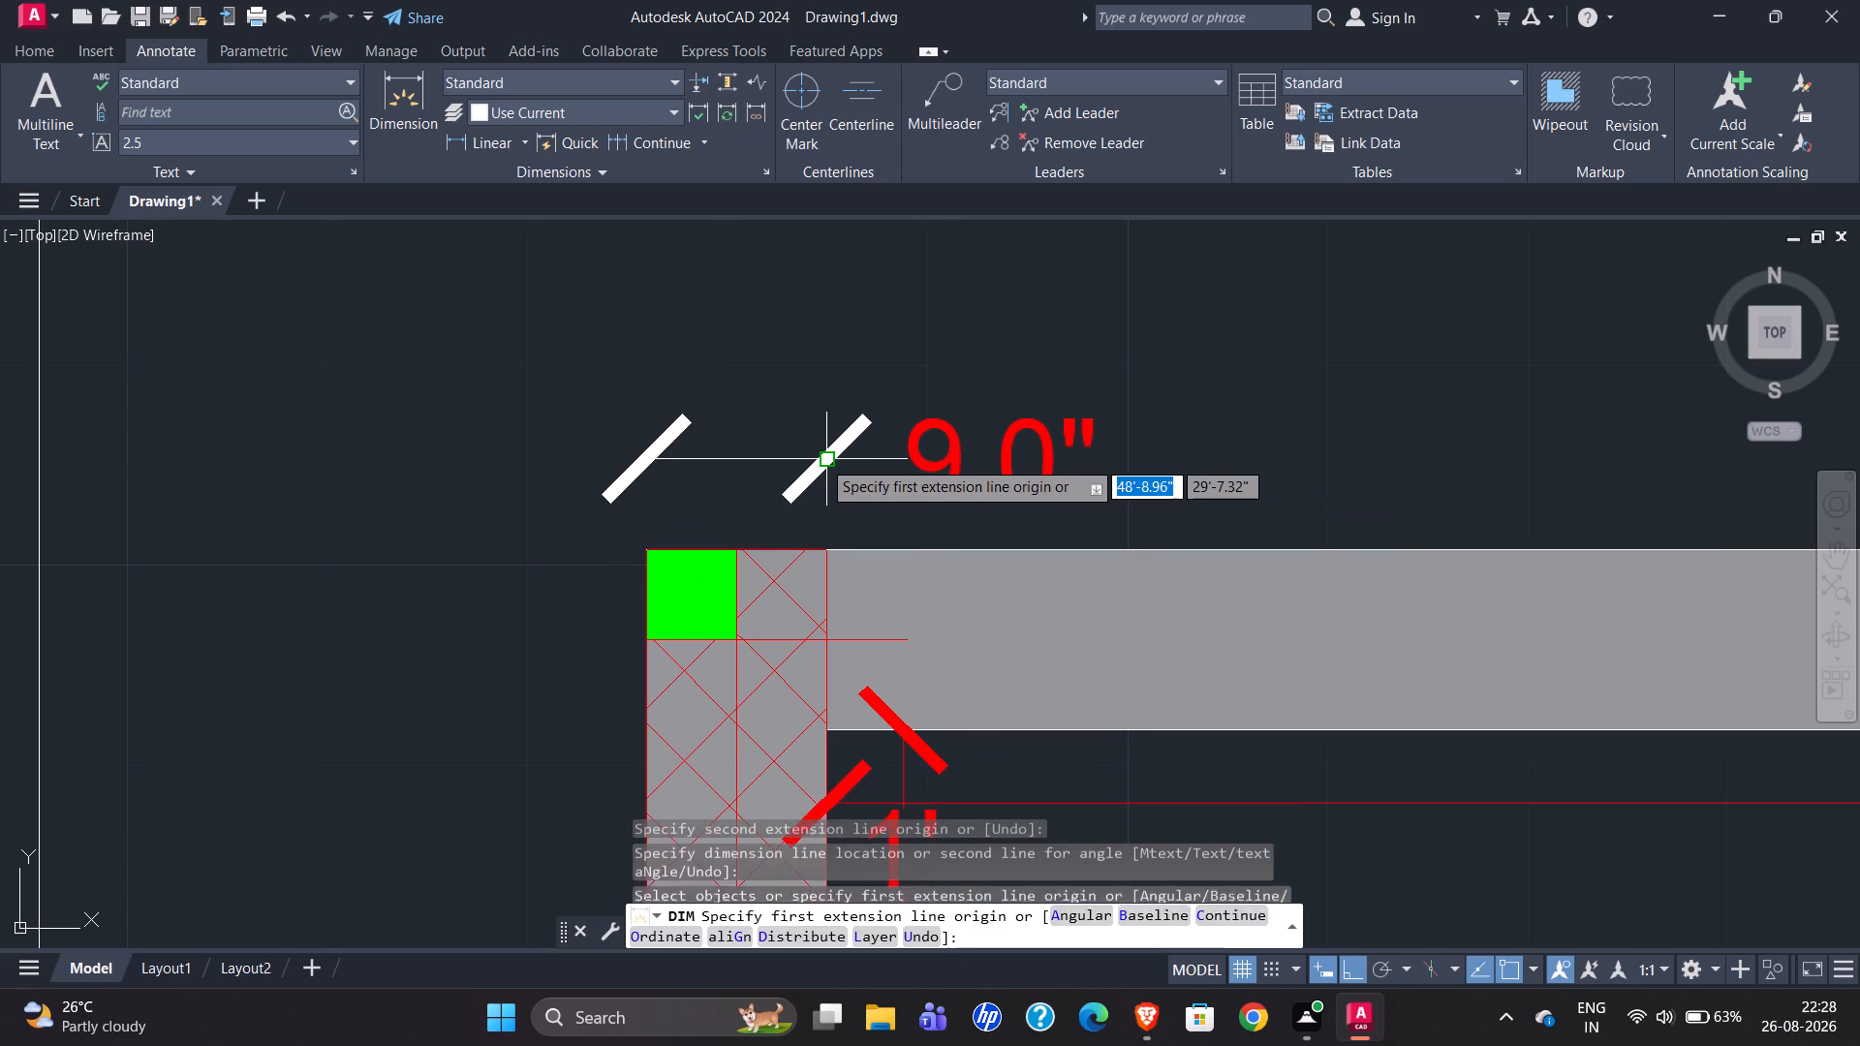
Dimension the wall stretch from the northwest column's east edge to the next wall running north, in line with the column's width dimension.
scroll(820, 459, down, 2)
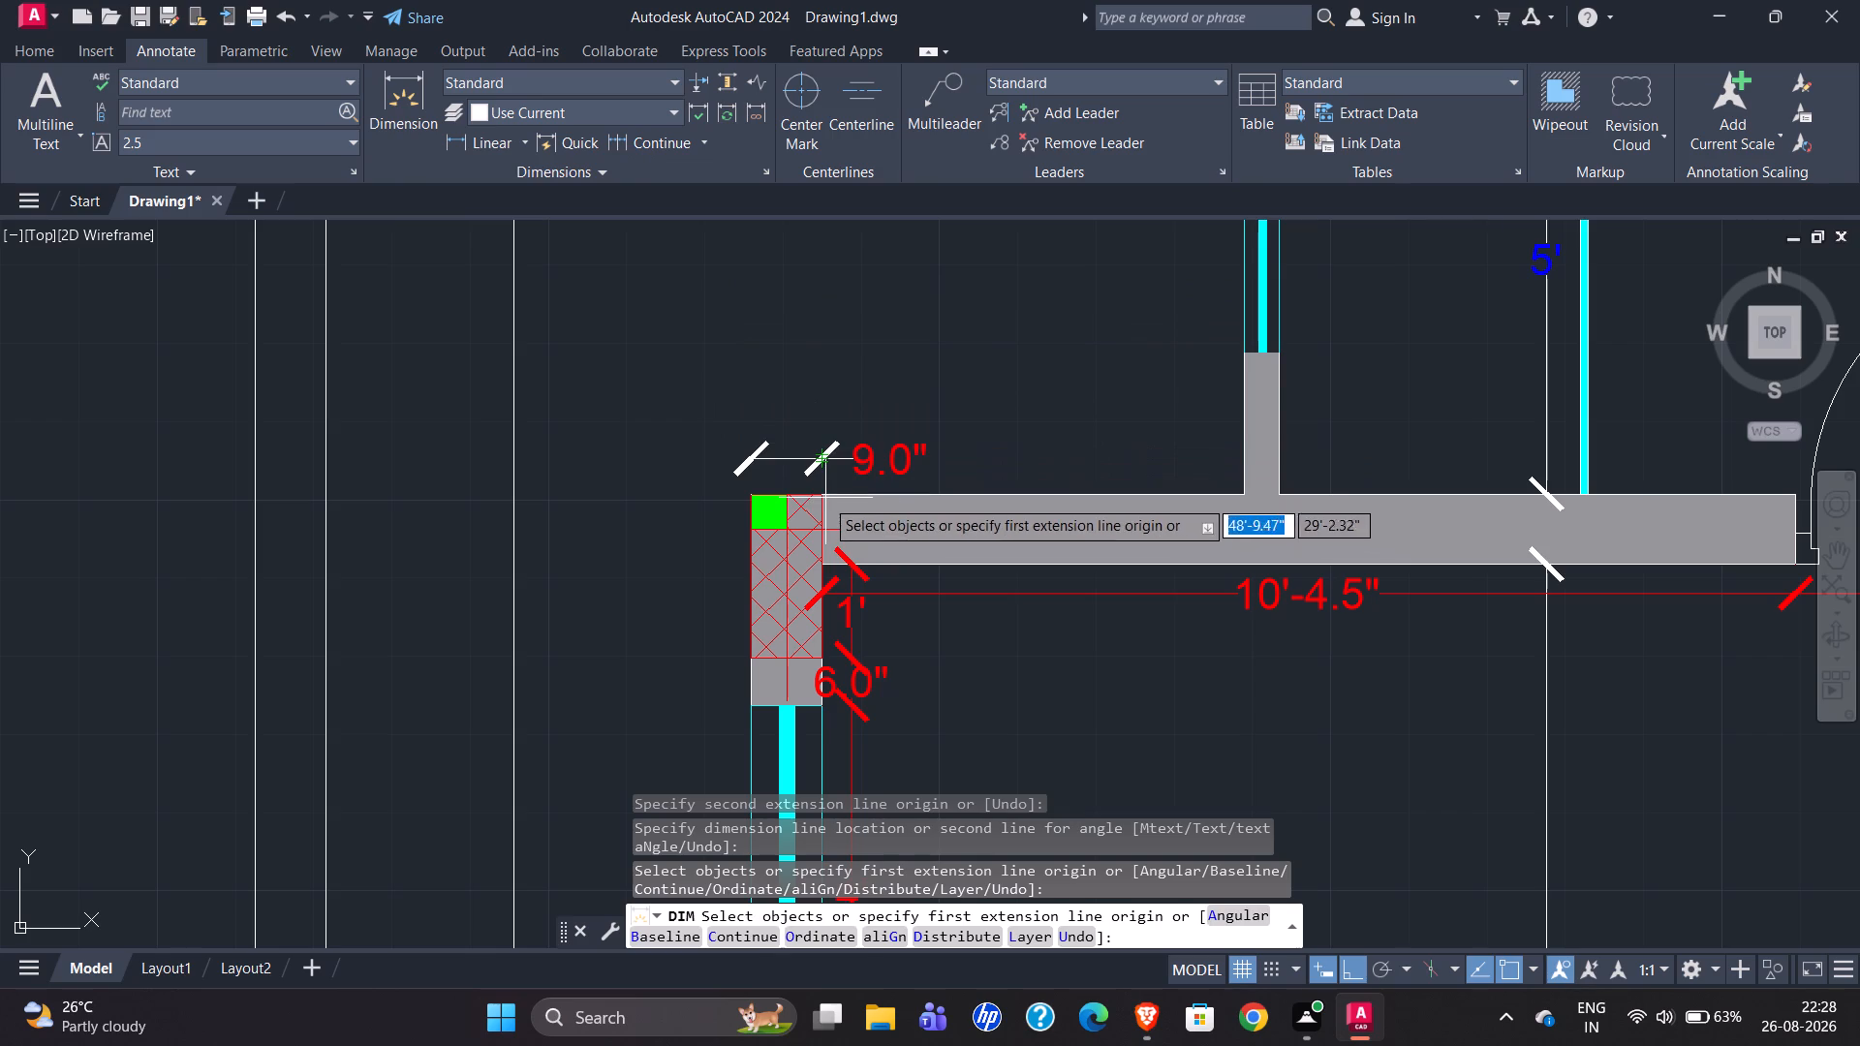
click(824, 493)
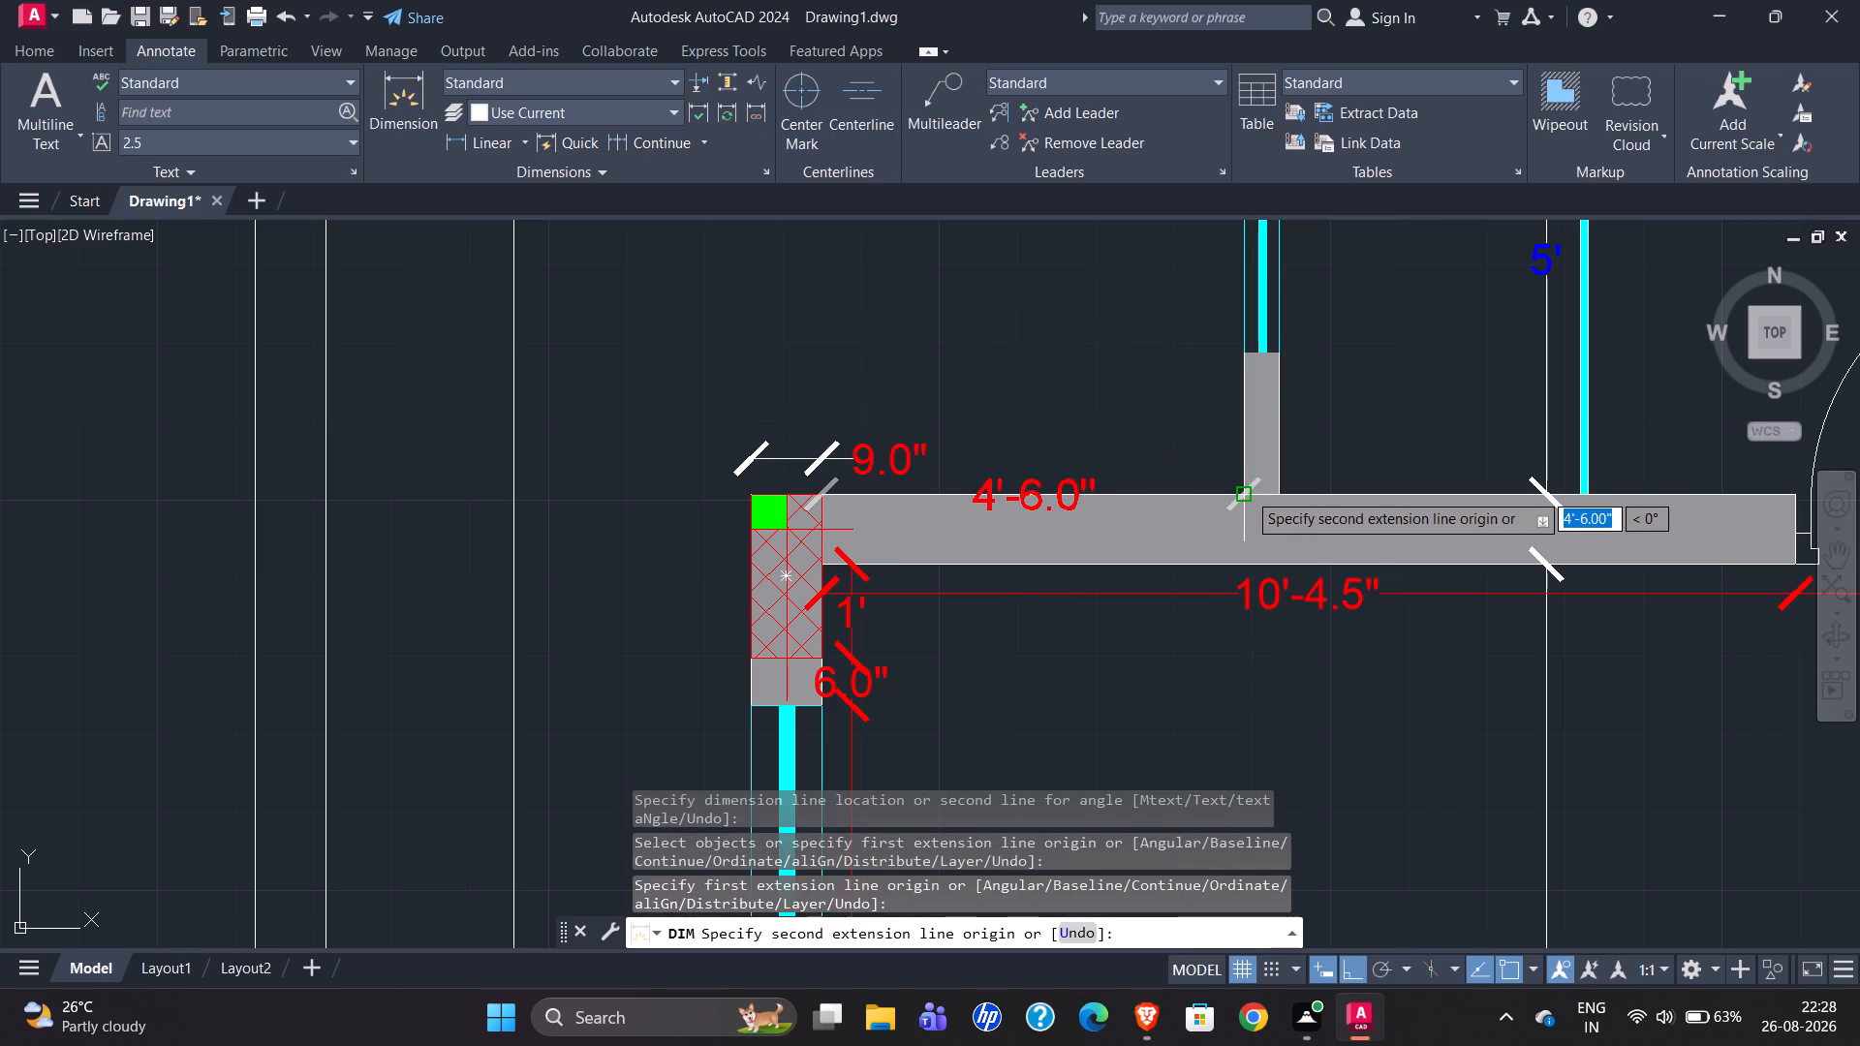
click(1247, 491)
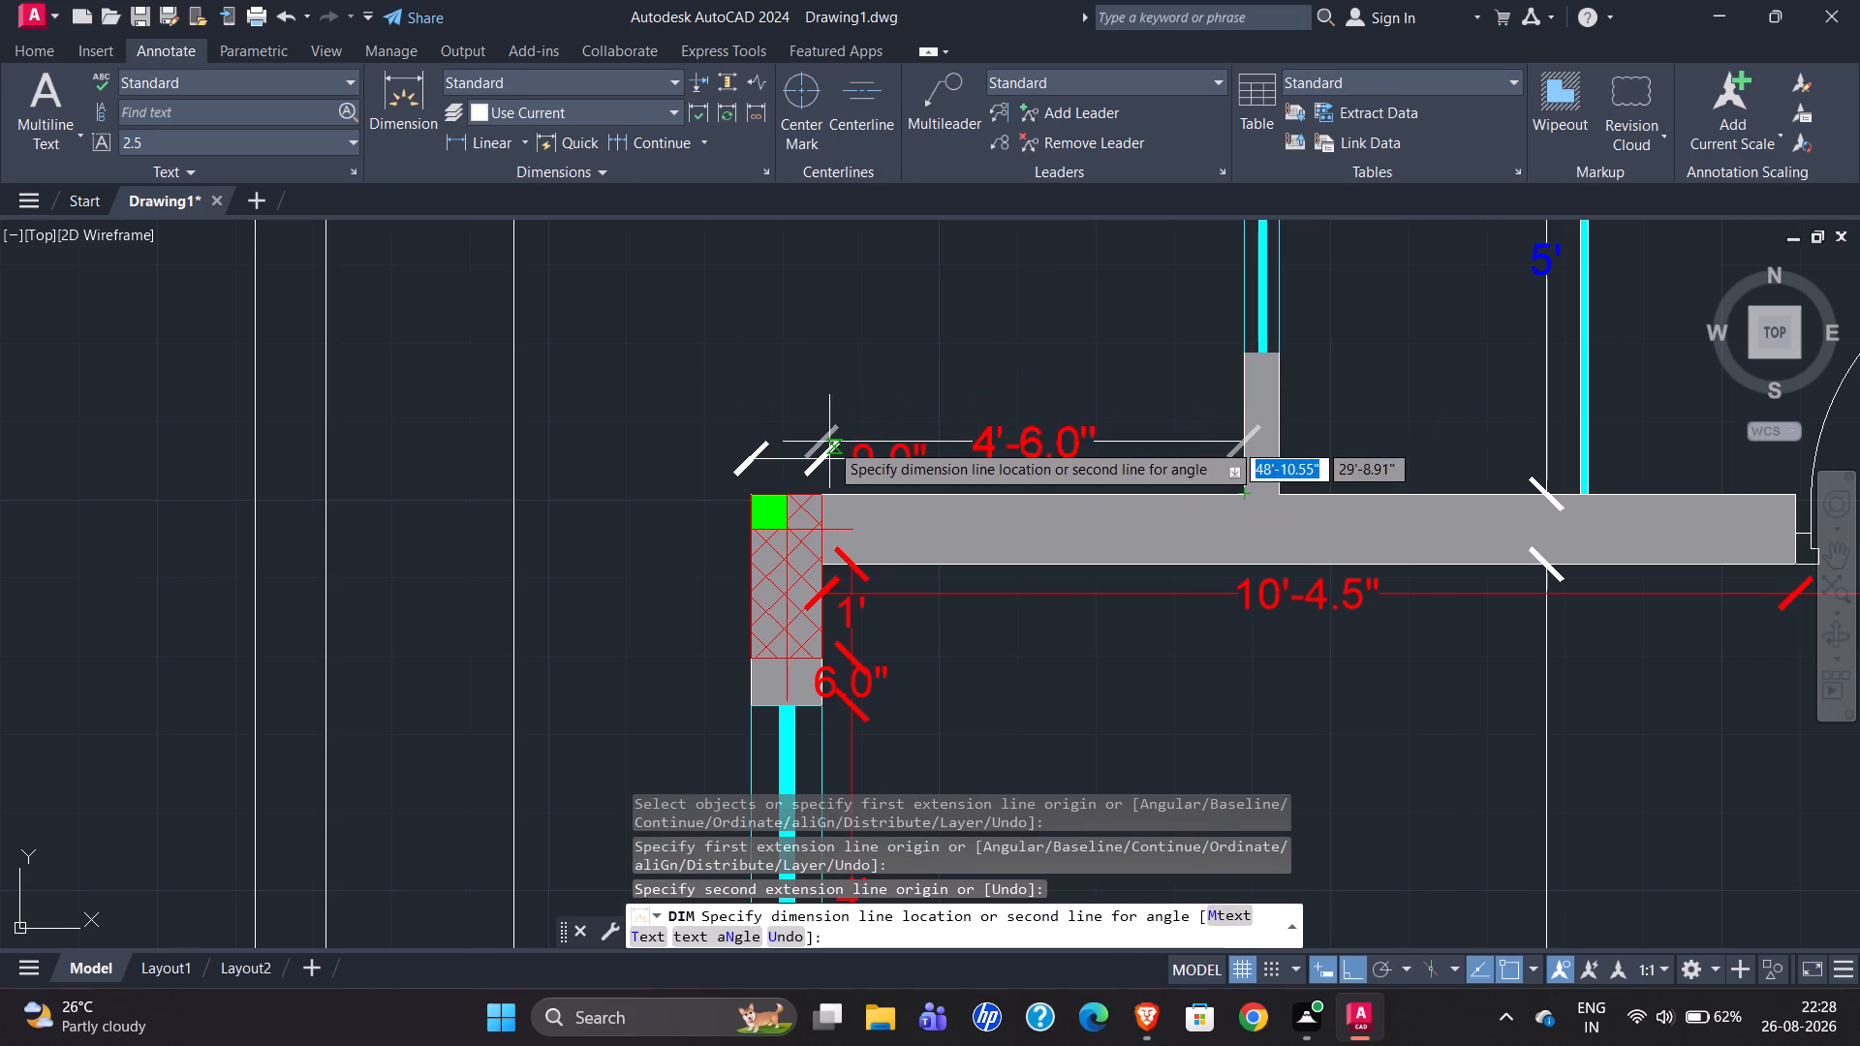
click(827, 457)
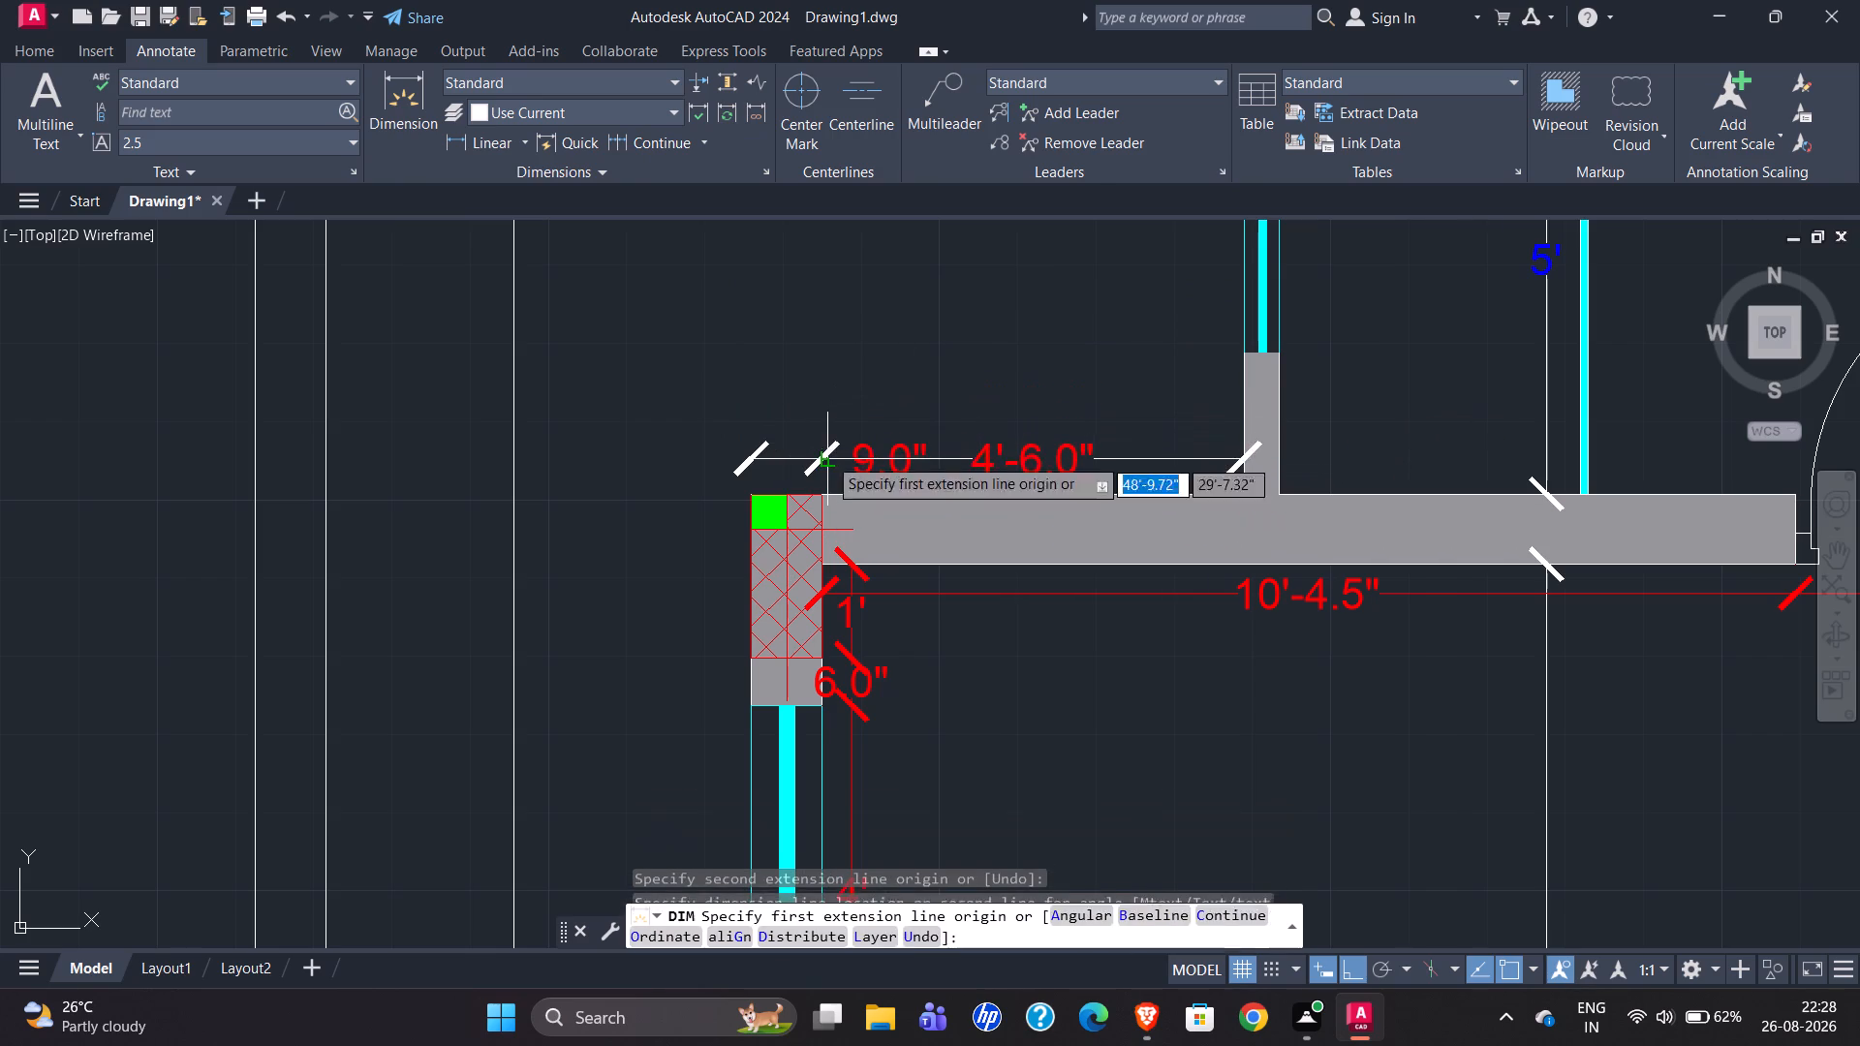
key(Escape)
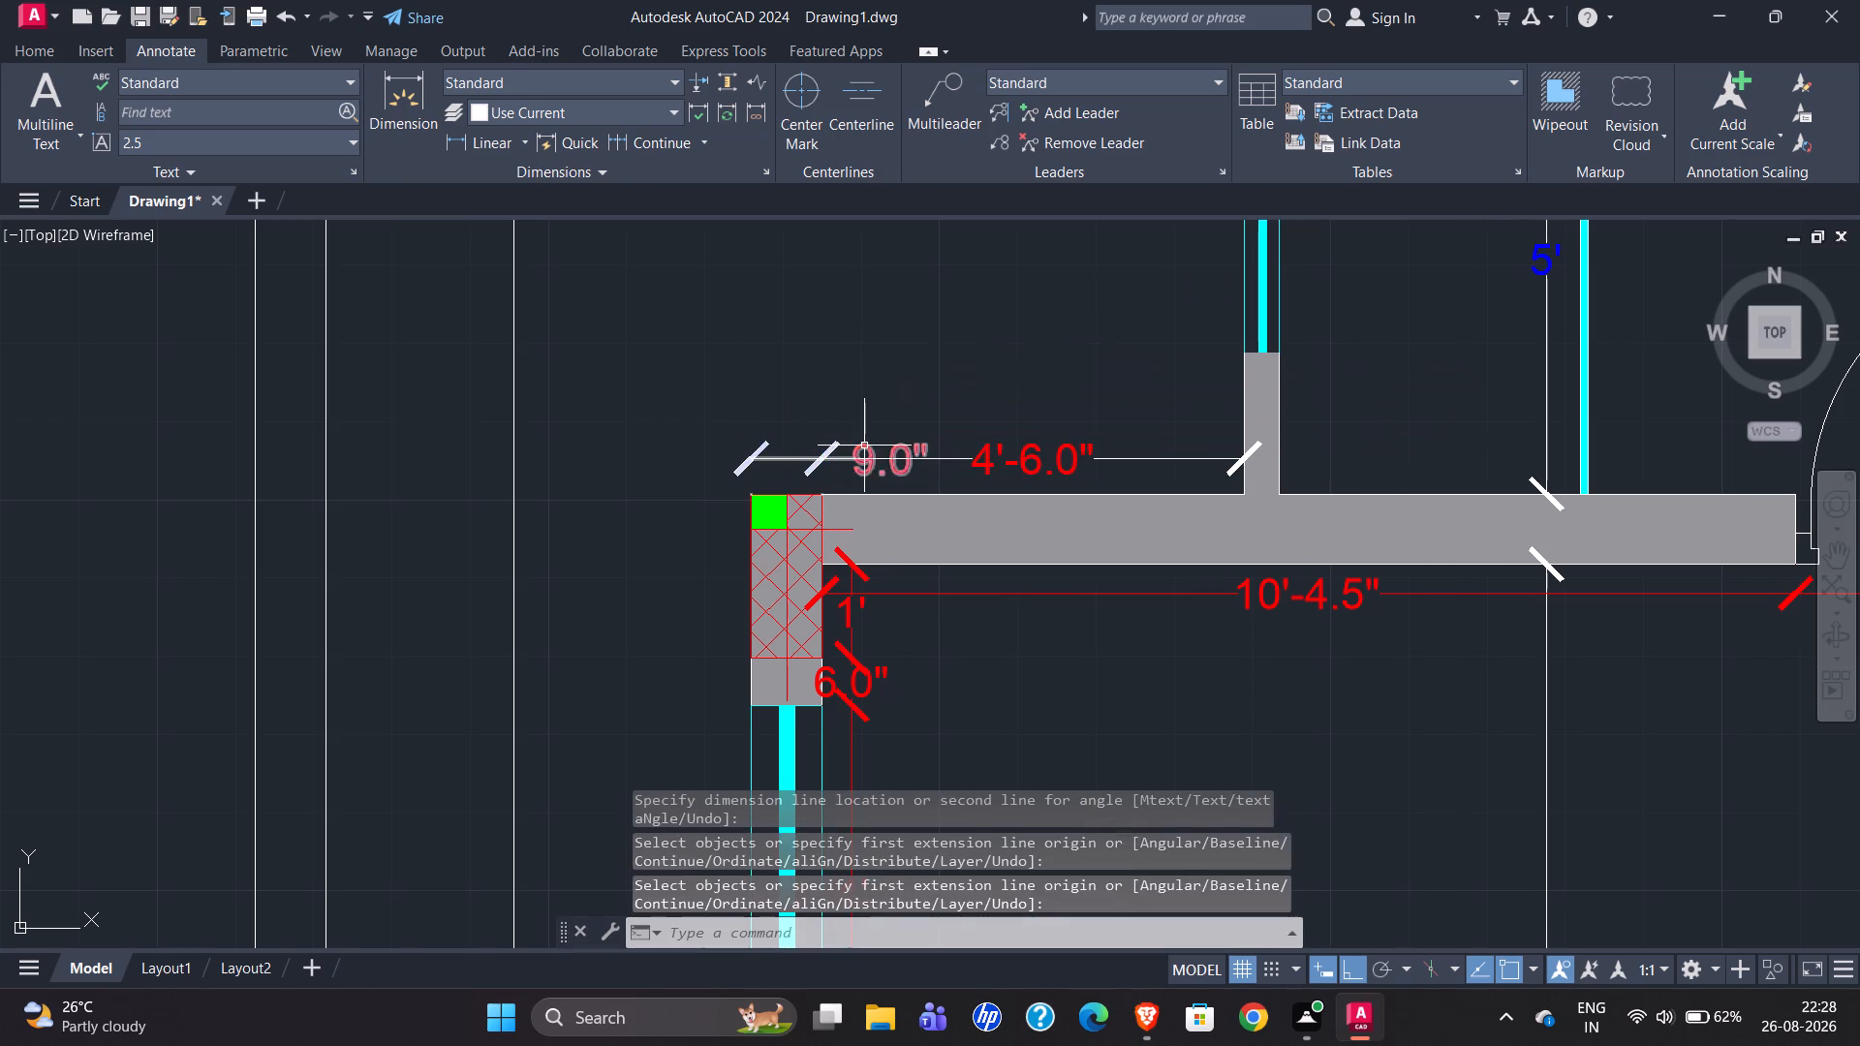
Set precision to 0'-0" on the office room's 9.0", 6.0", 6'-6.0", 3'-6.0" and both 1'-6.0" dimensions.
click(864, 446)
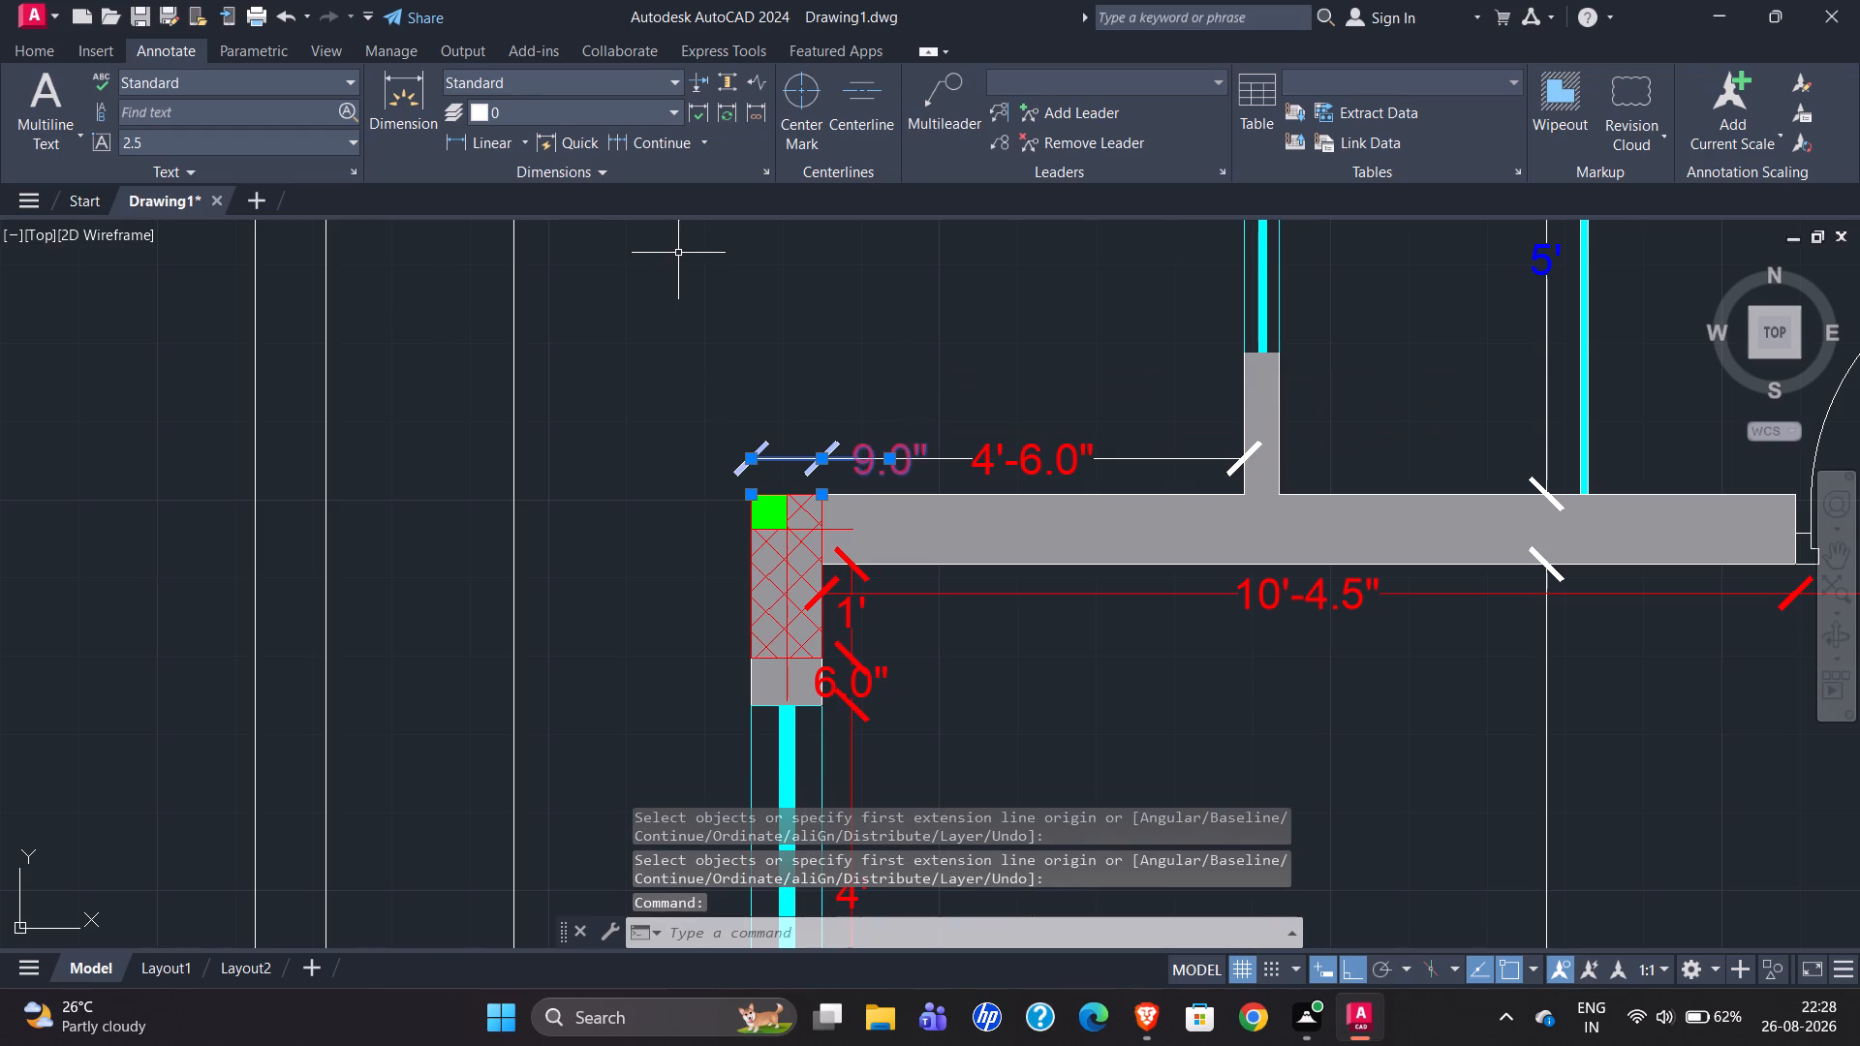
scroll(397, 346, down, 3)
scroll(955, 449, up, 3)
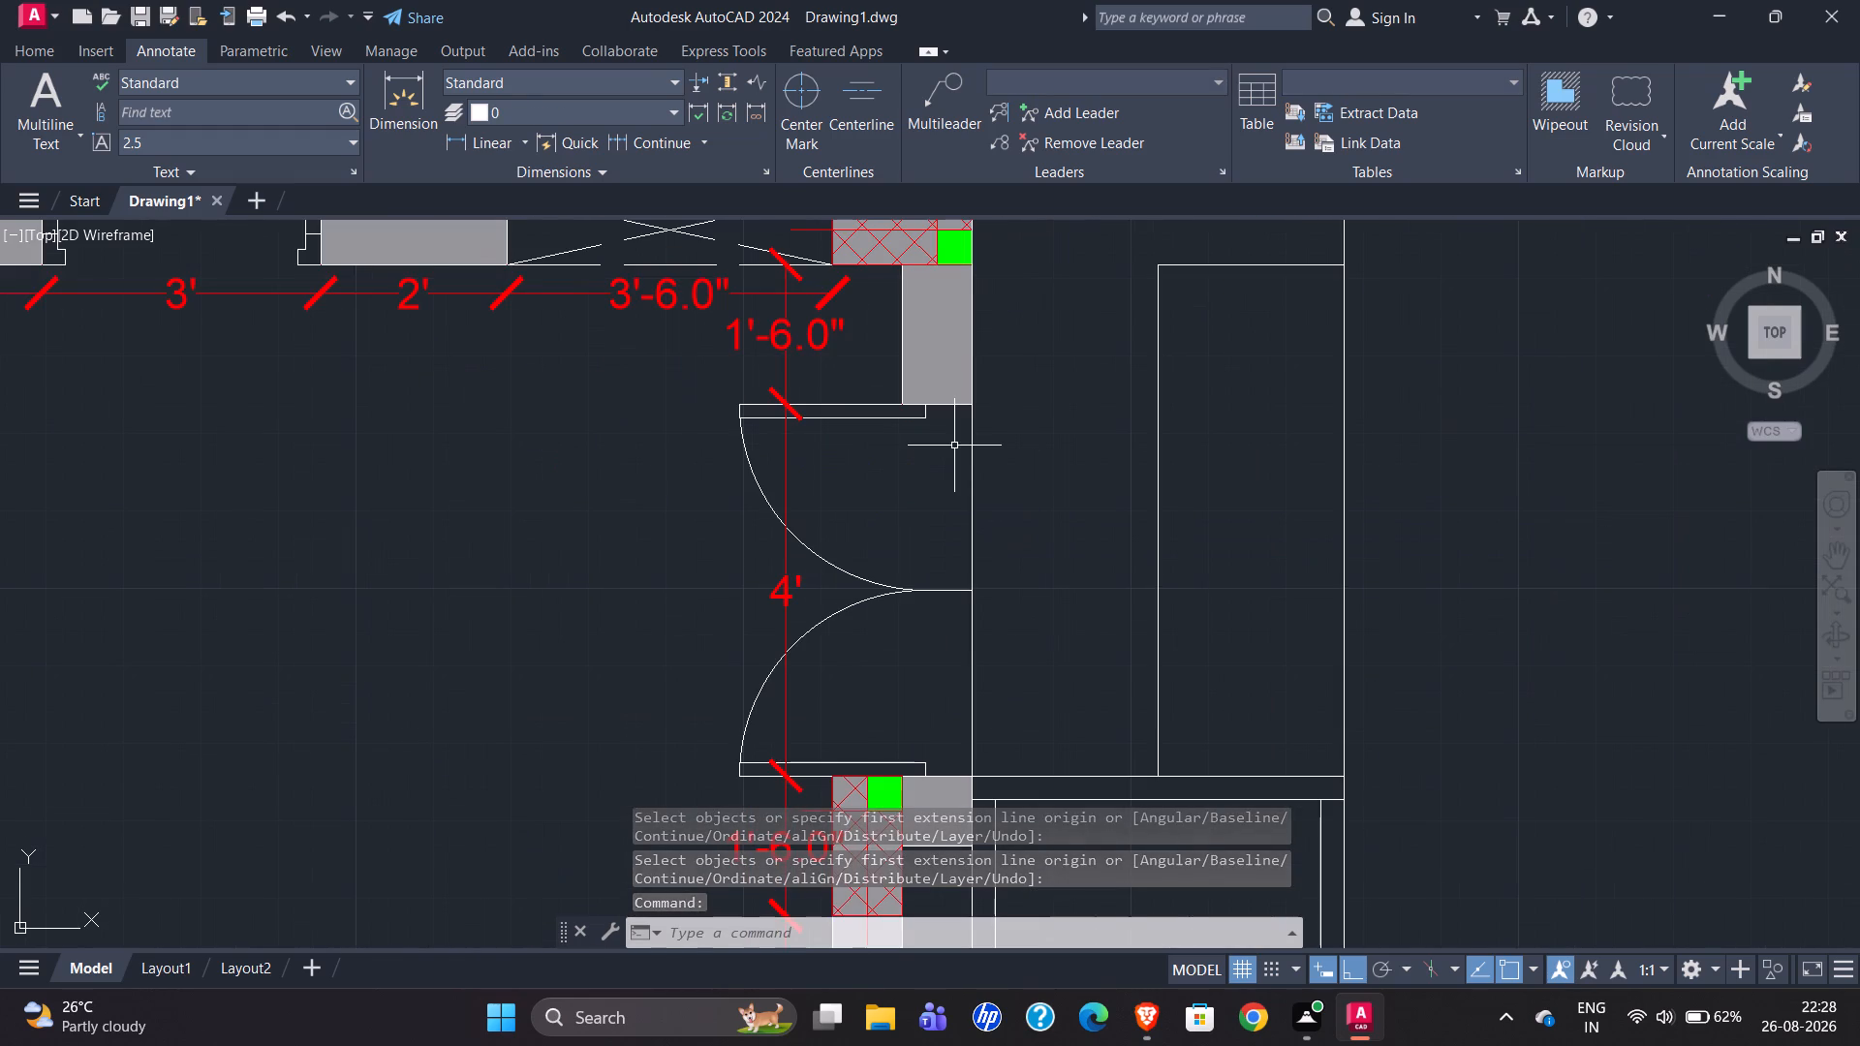
click(817, 344)
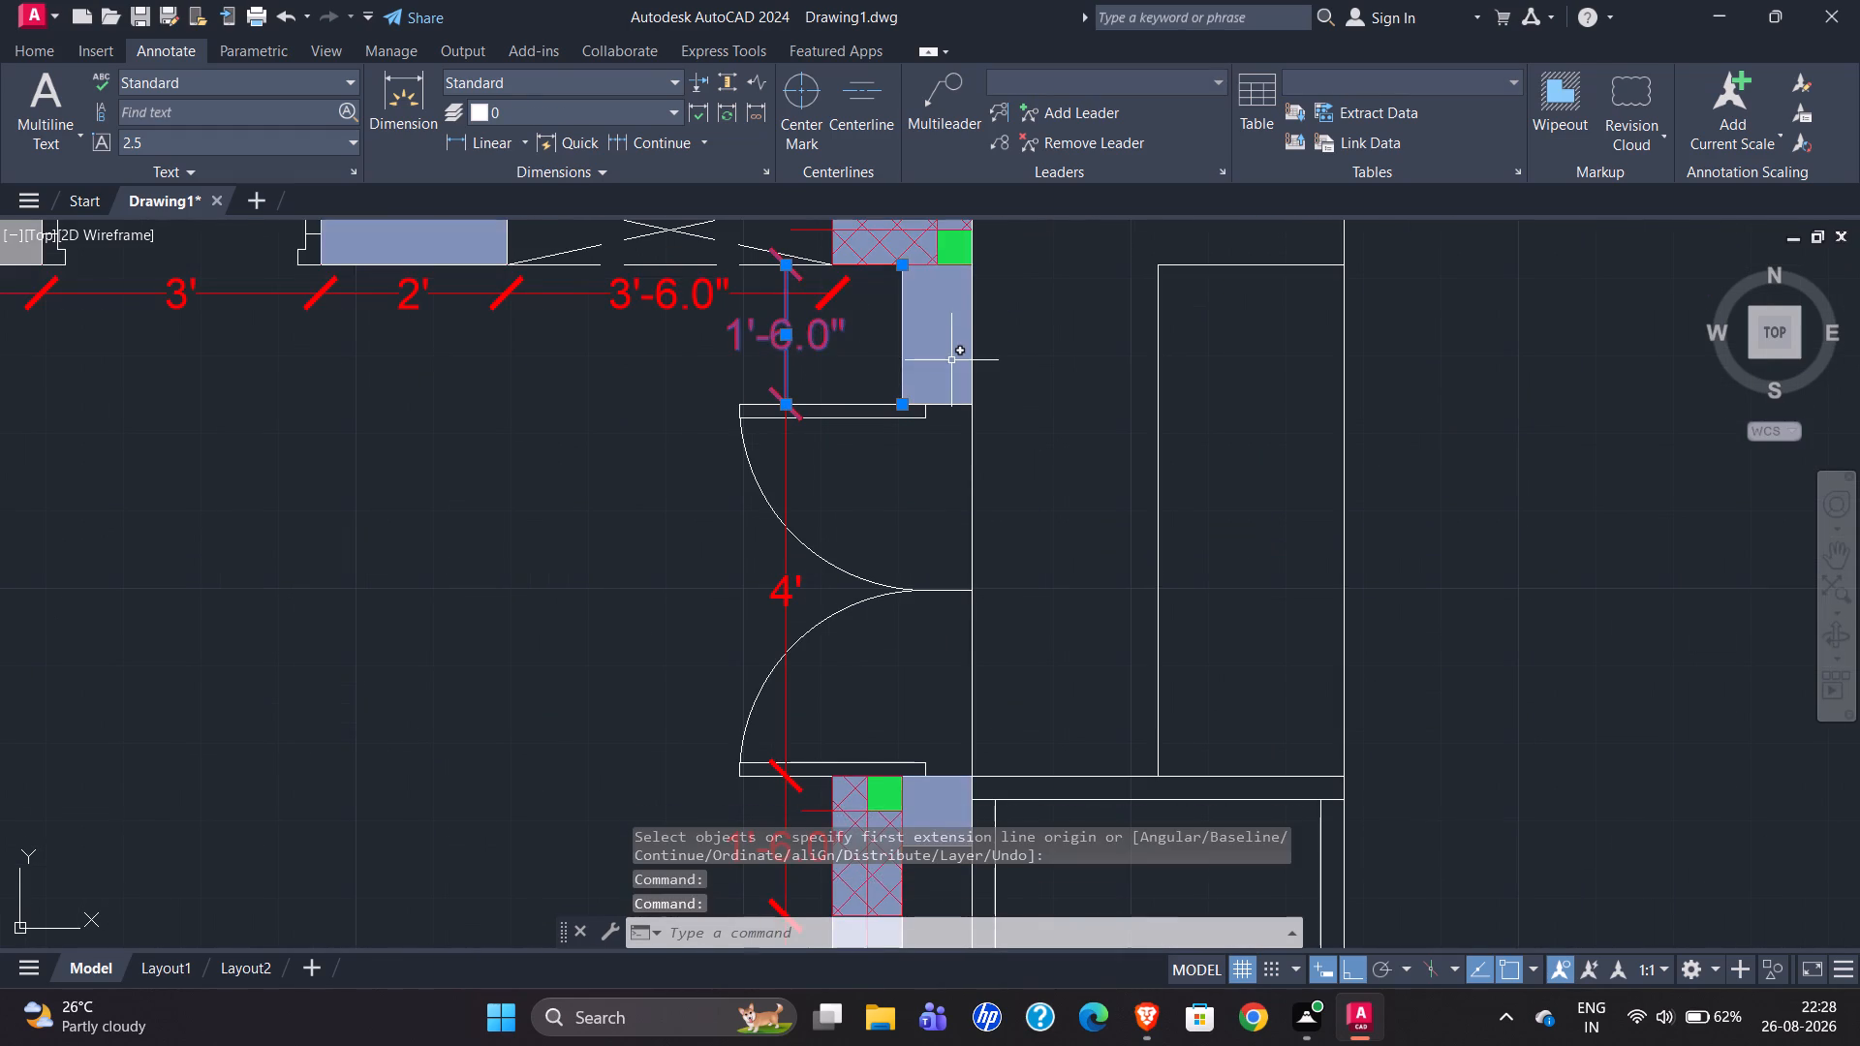
scroll(933, 372, down, 1)
click(863, 676)
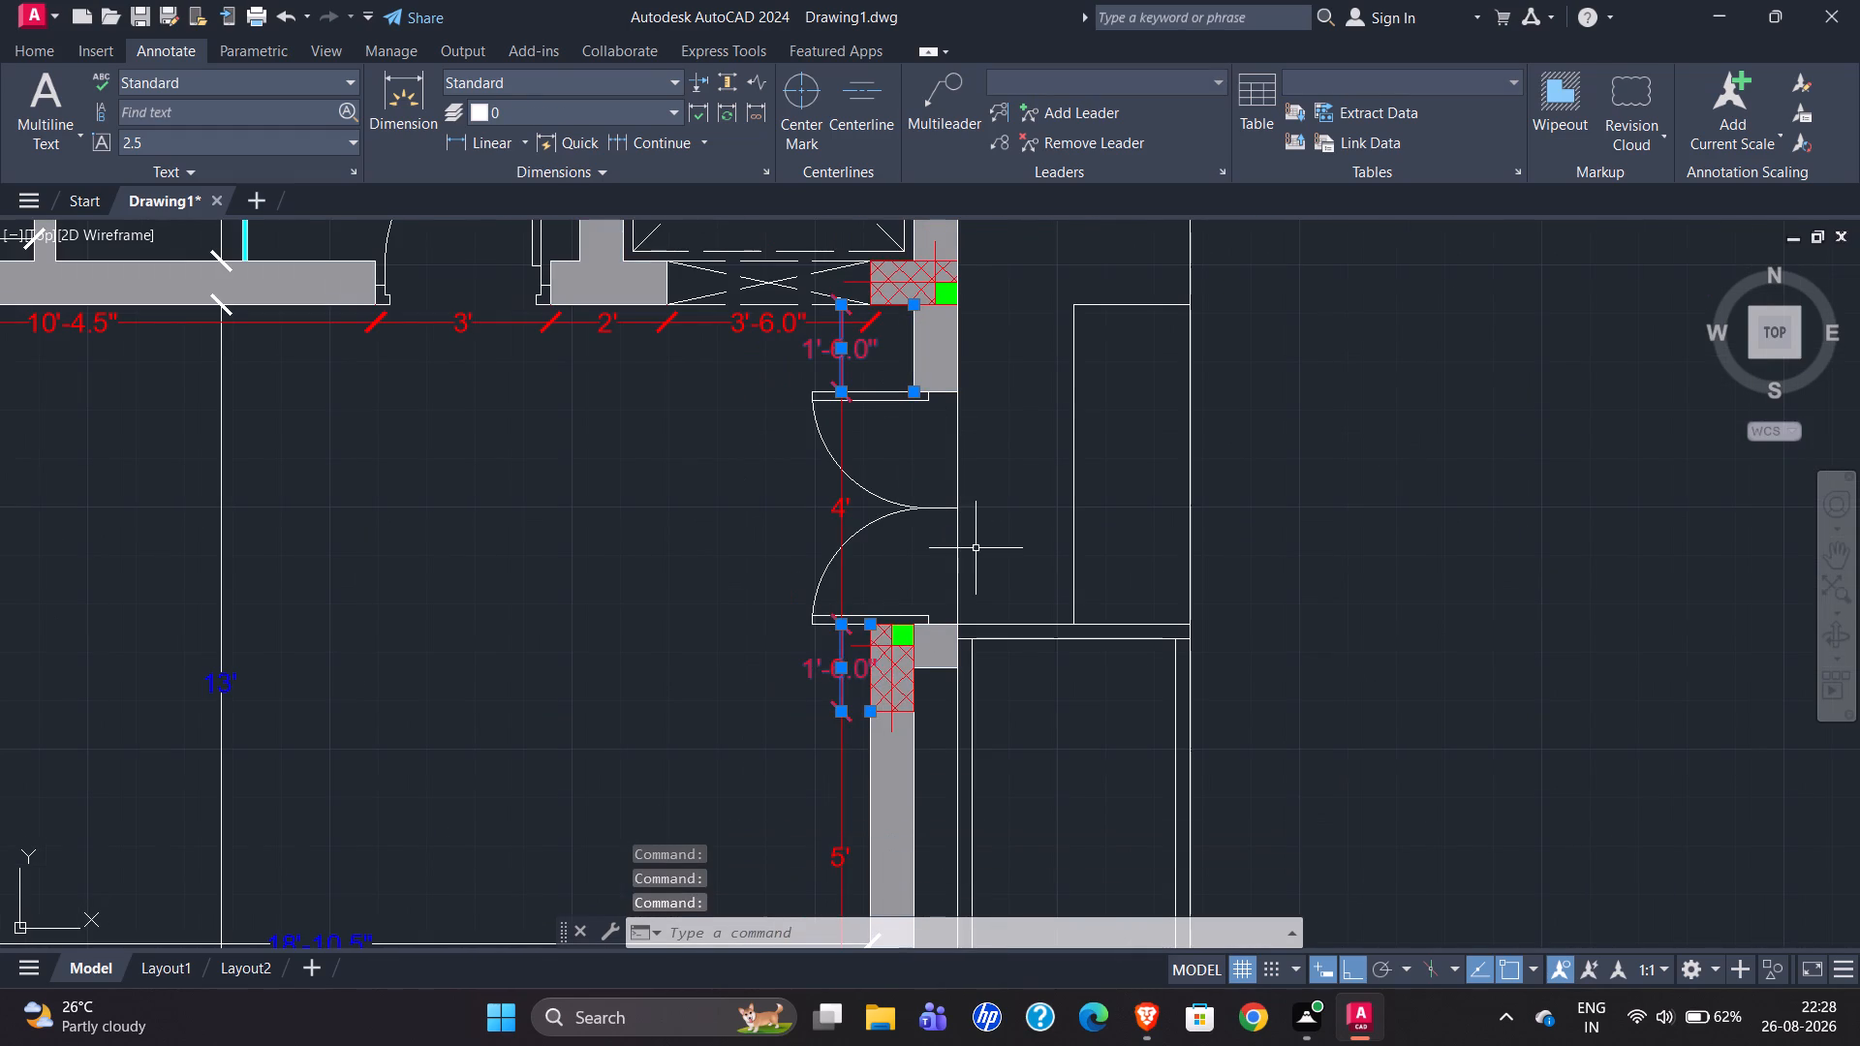
scroll(1004, 428, down, 1)
scroll(881, 851, up, 1)
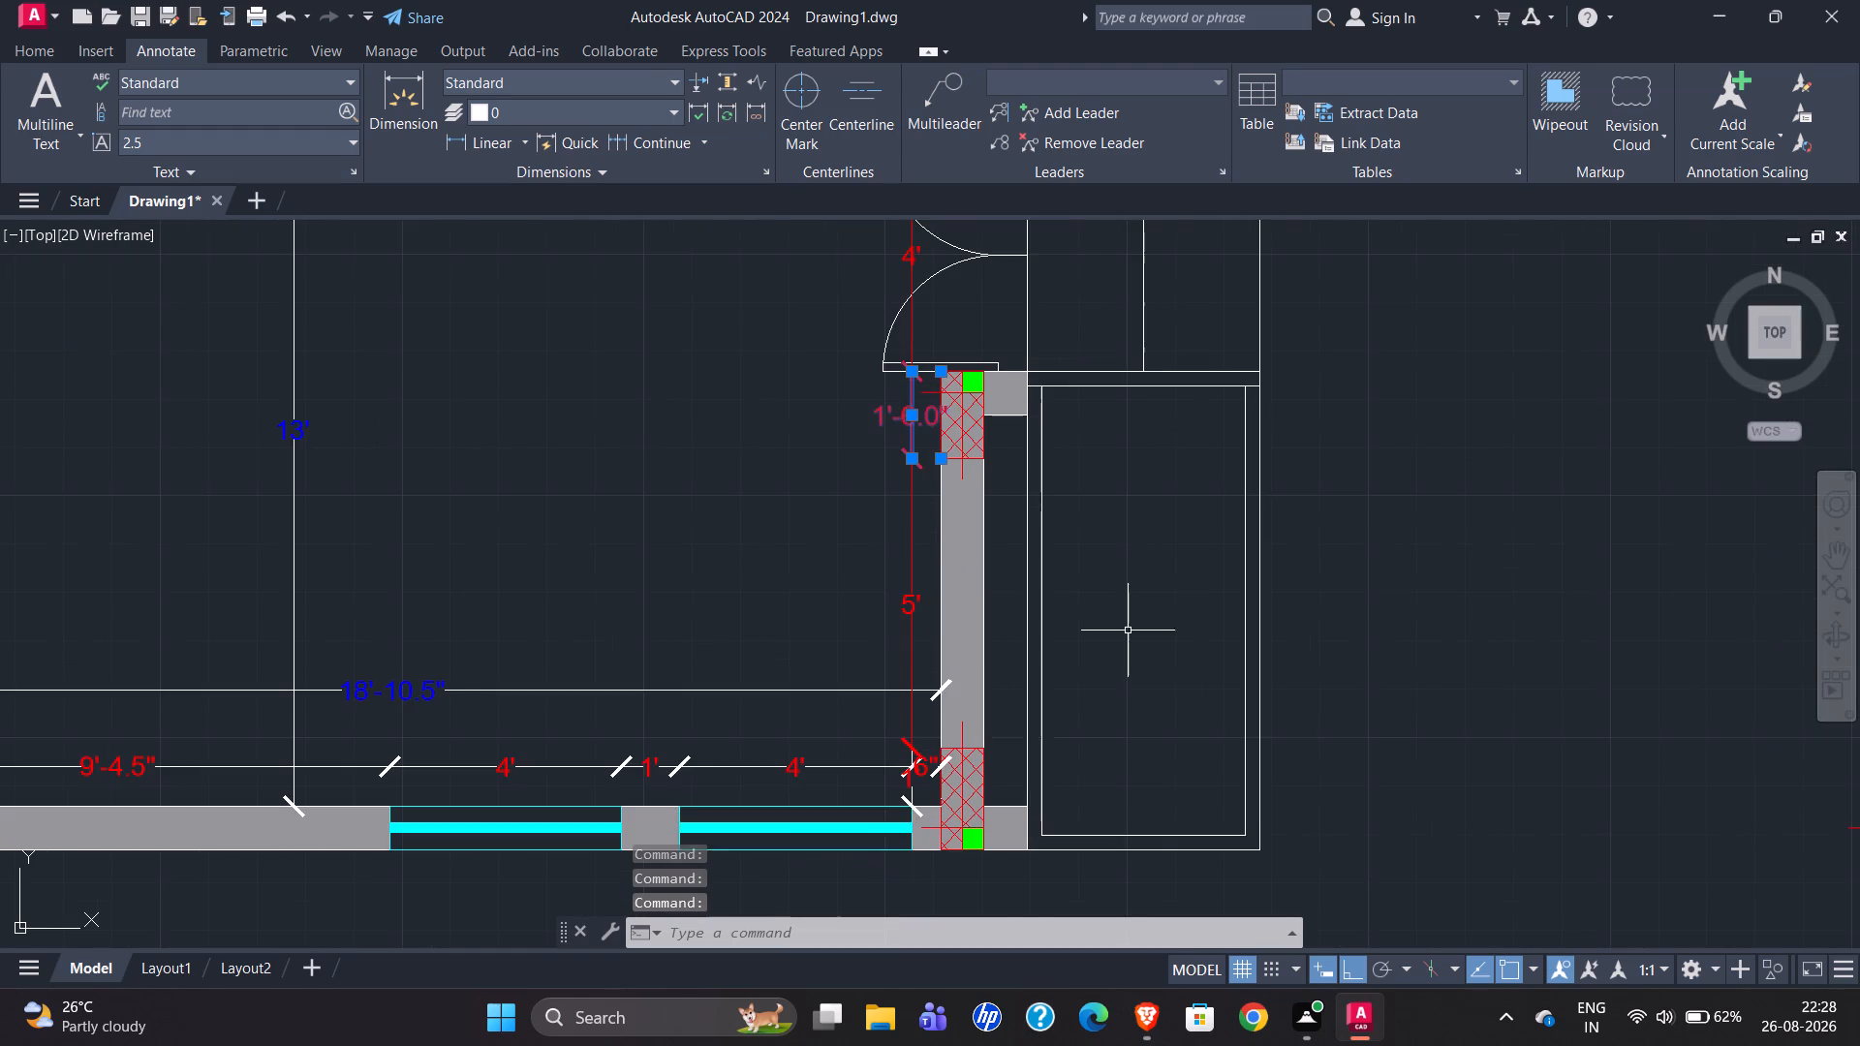
scroll(1131, 627, down, 1)
scroll(288, 605, up, 2)
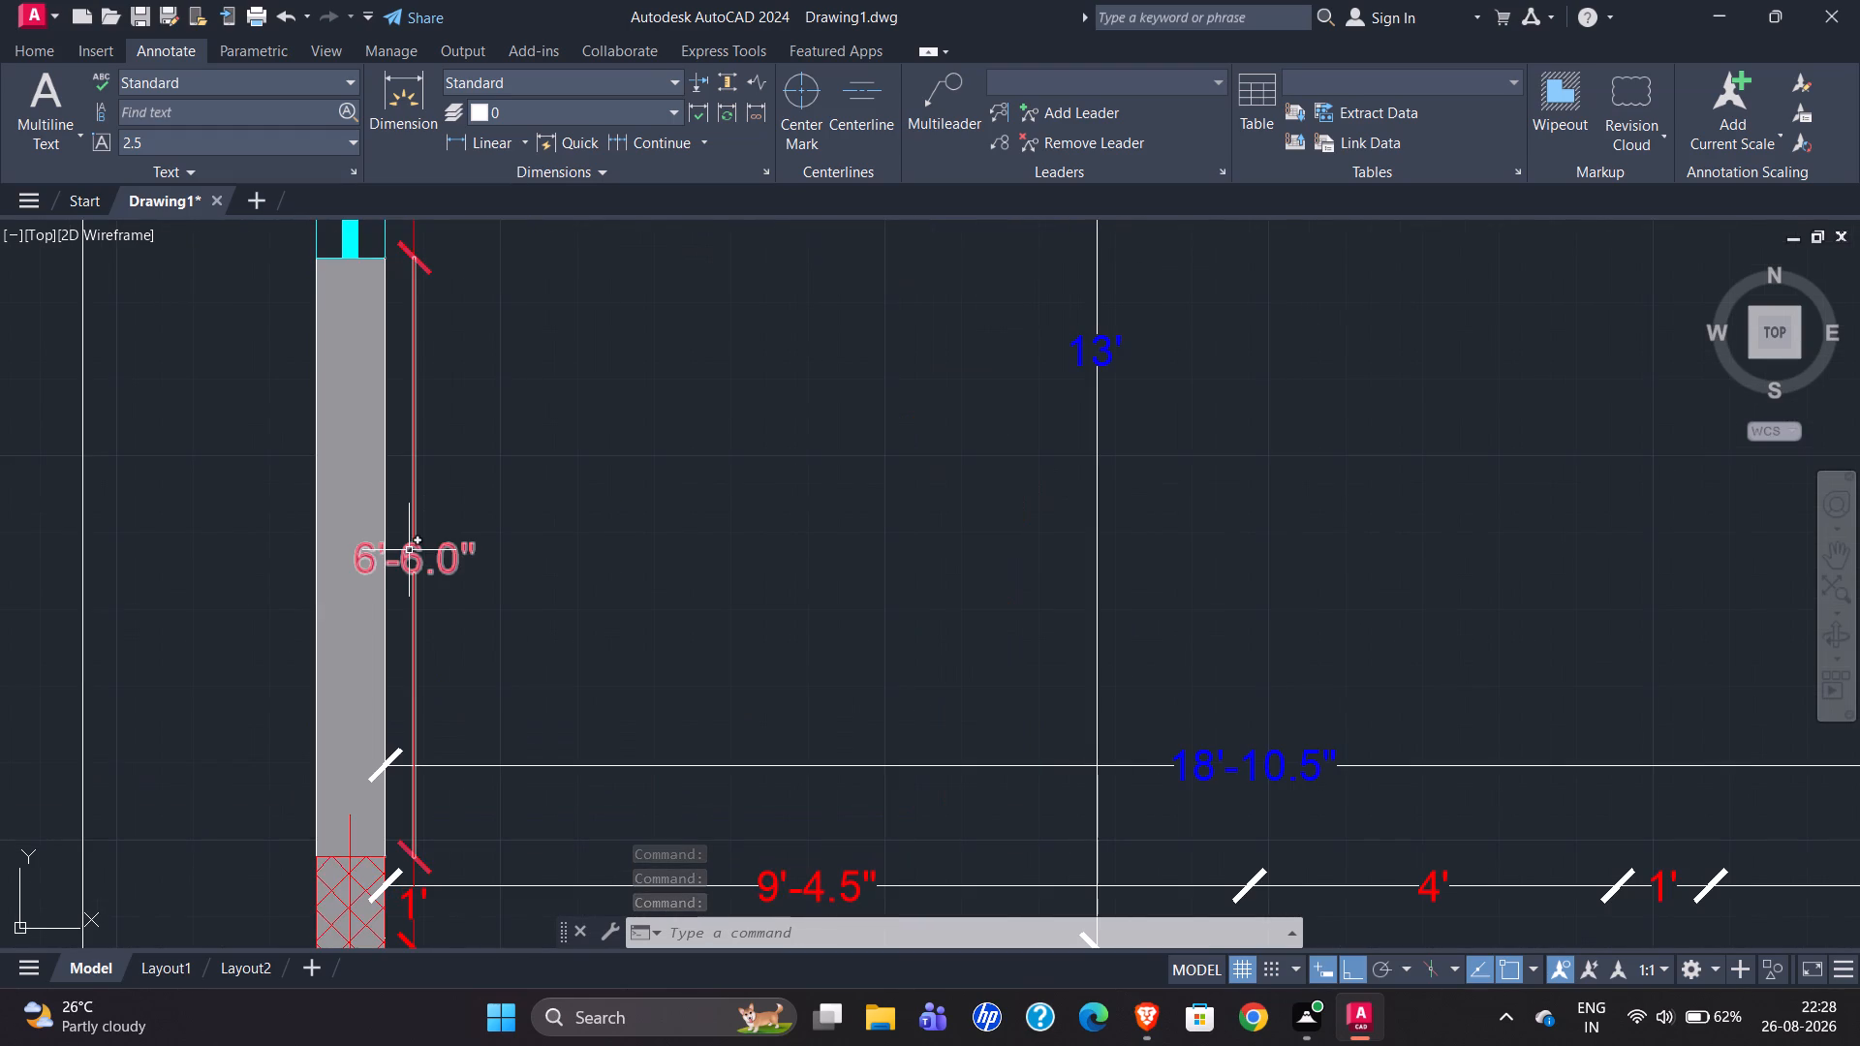
click(409, 554)
scroll(394, 637, down, 3)
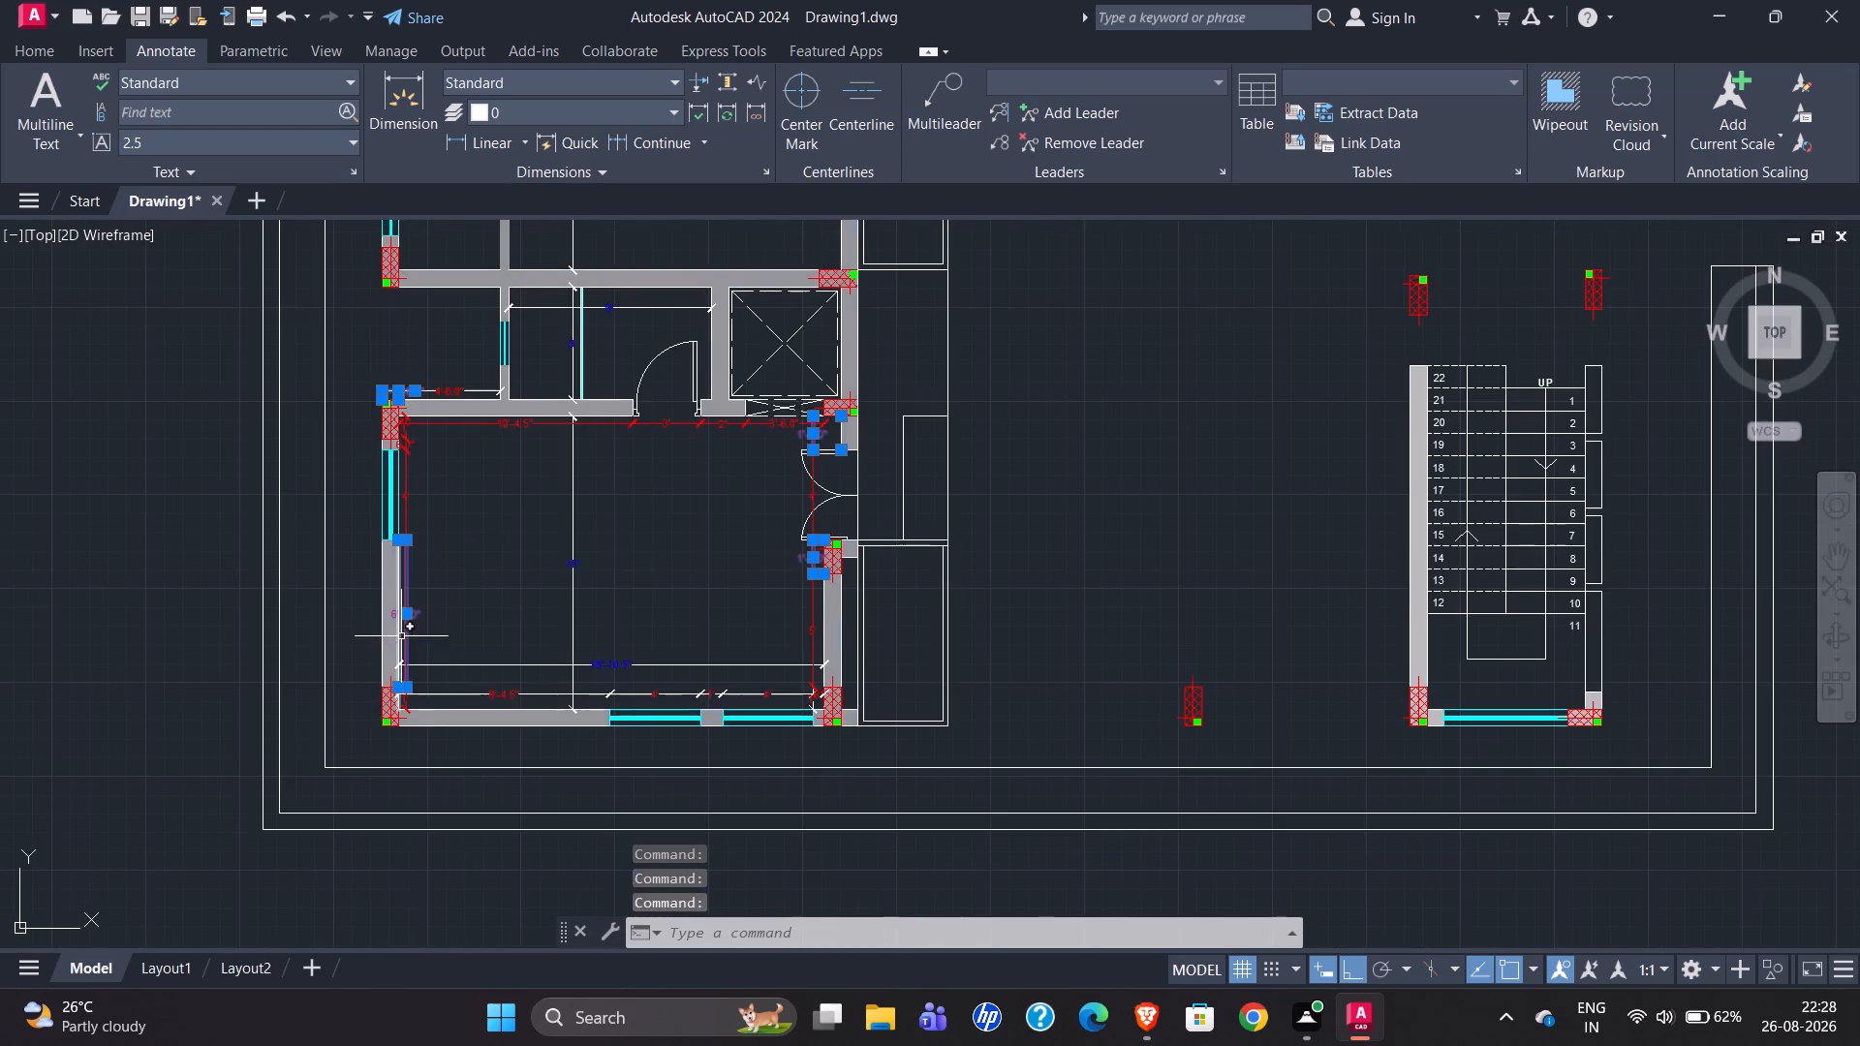
scroll(374, 427, up, 3)
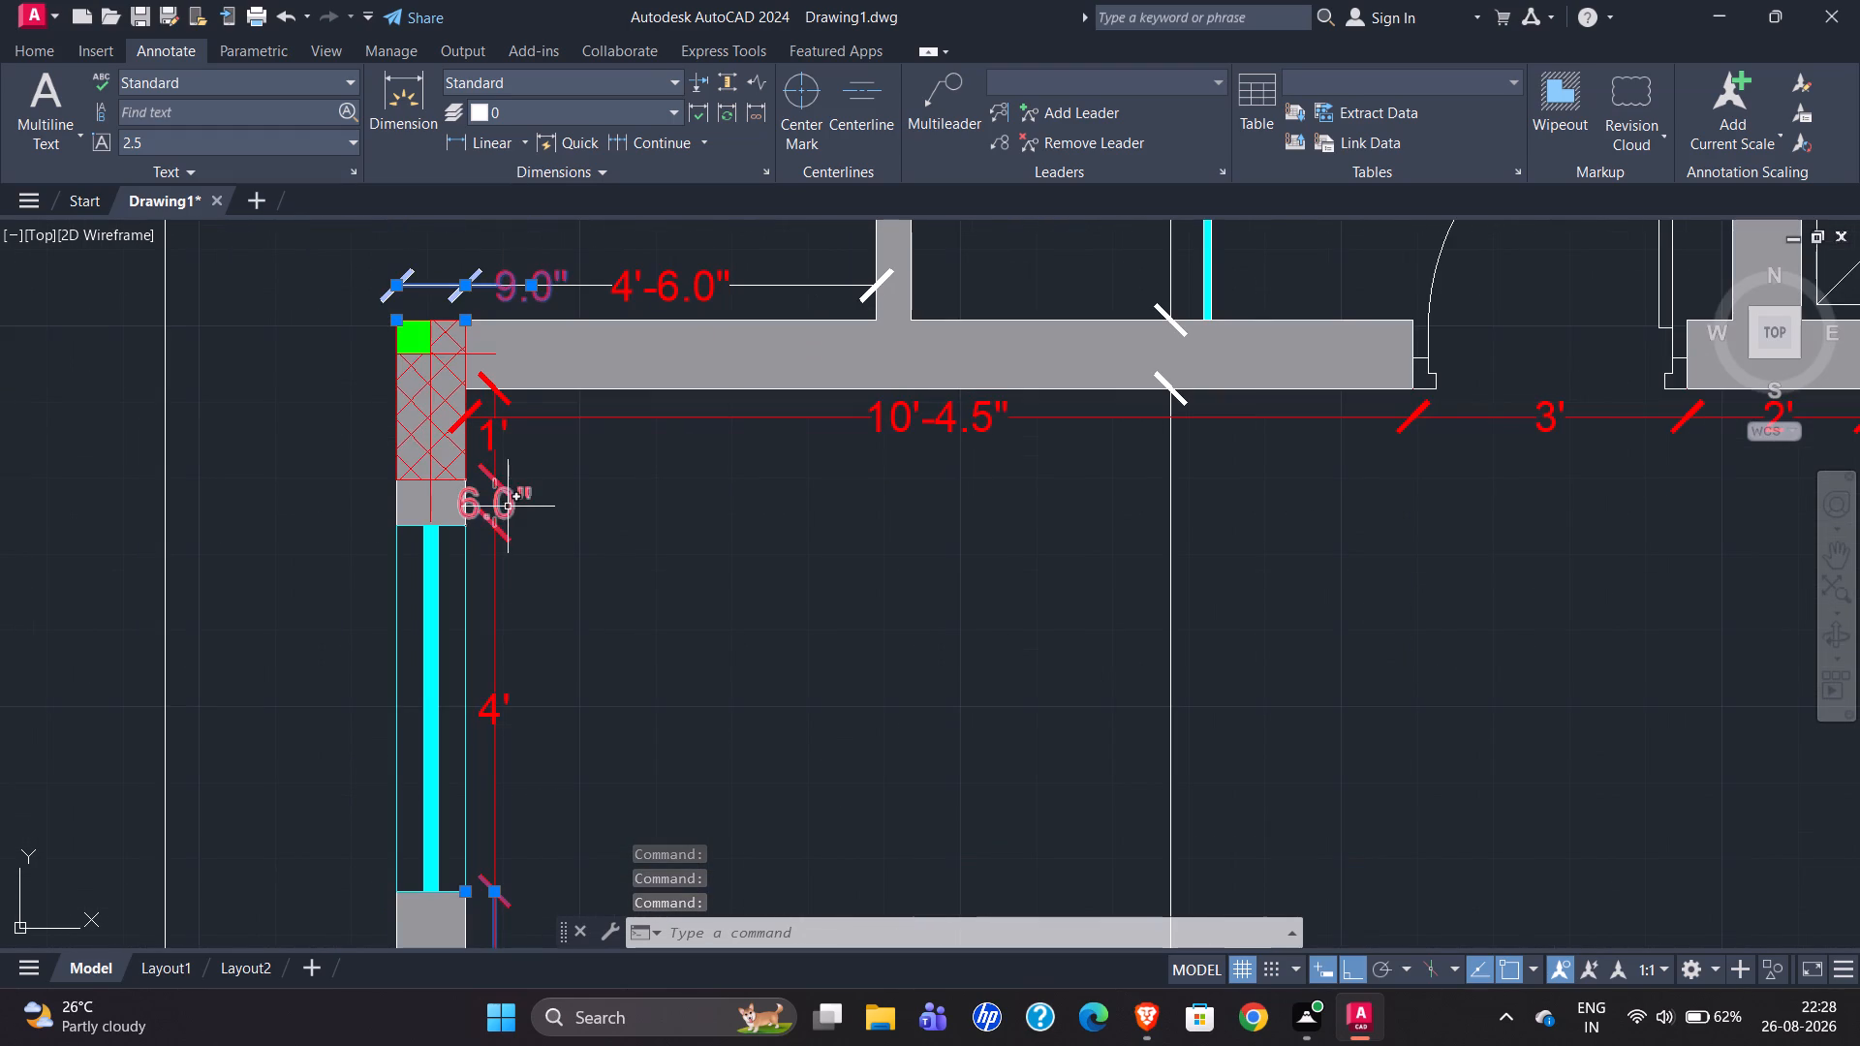
click(510, 507)
scroll(542, 553, down, 2)
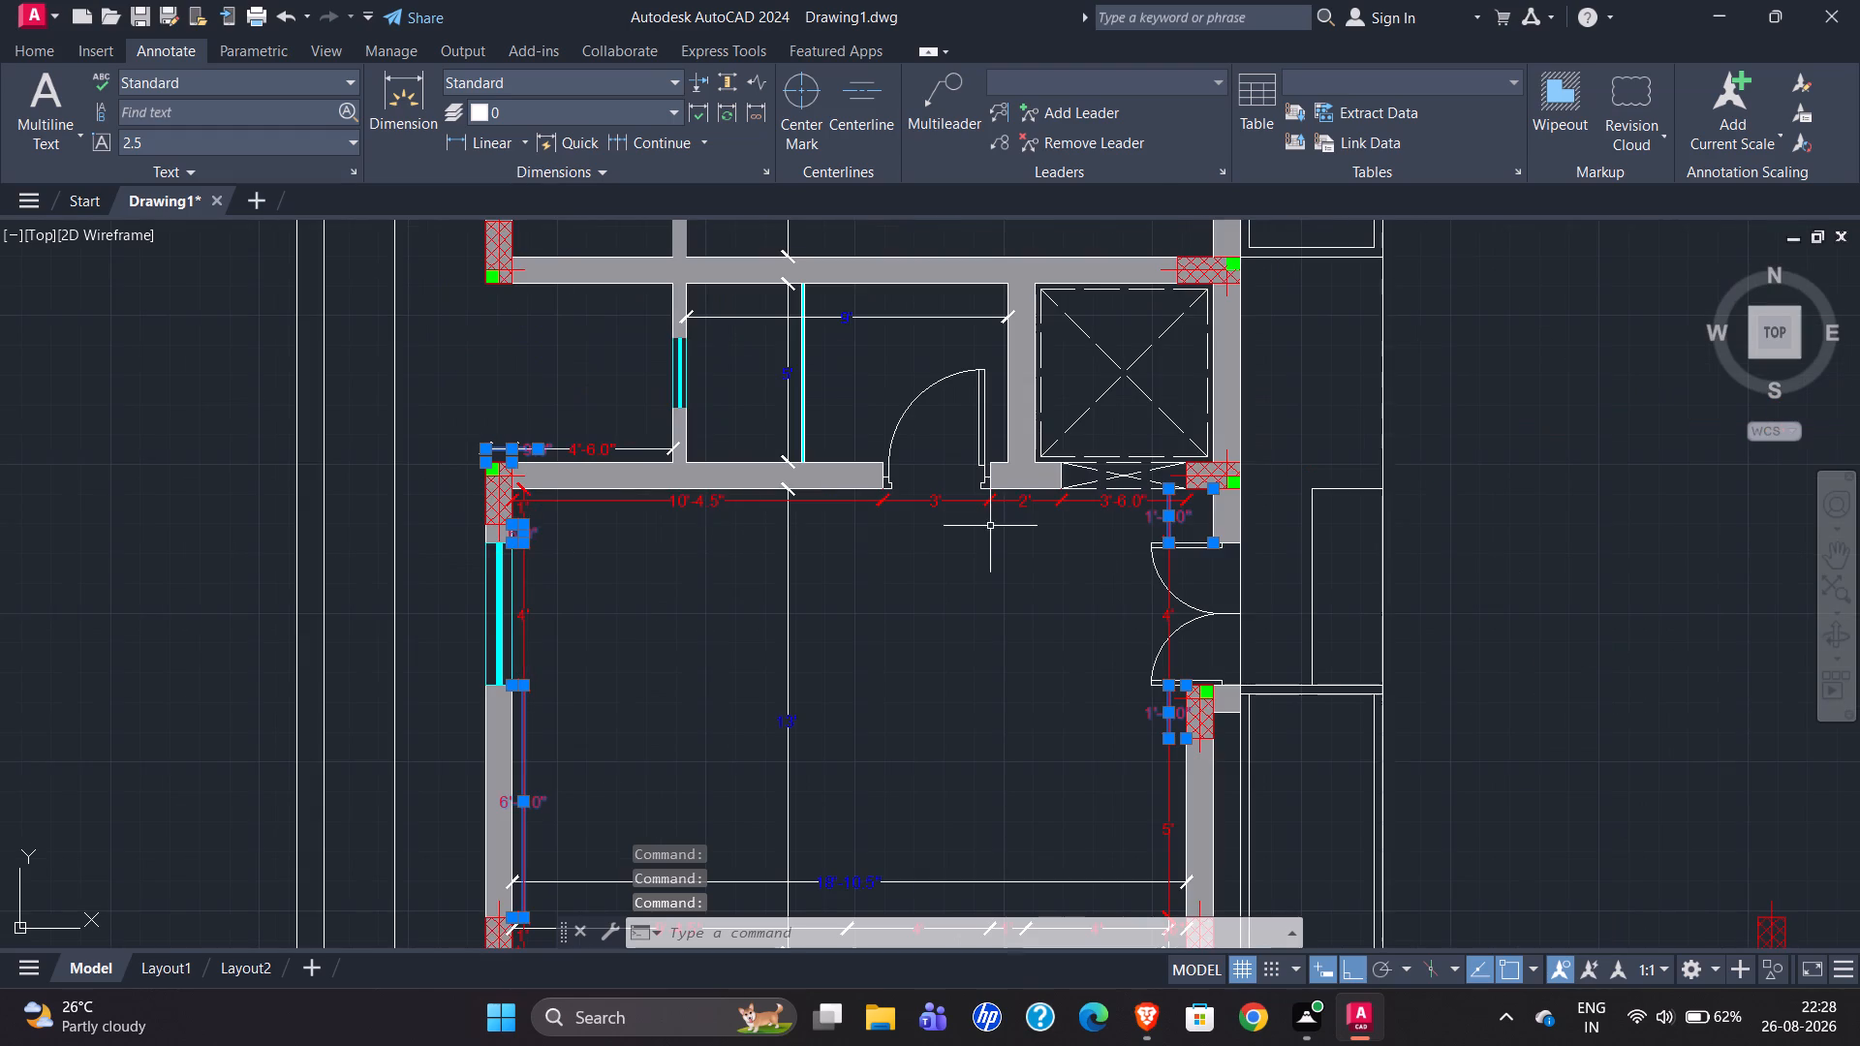
scroll(1123, 509, up, 2)
click(1122, 498)
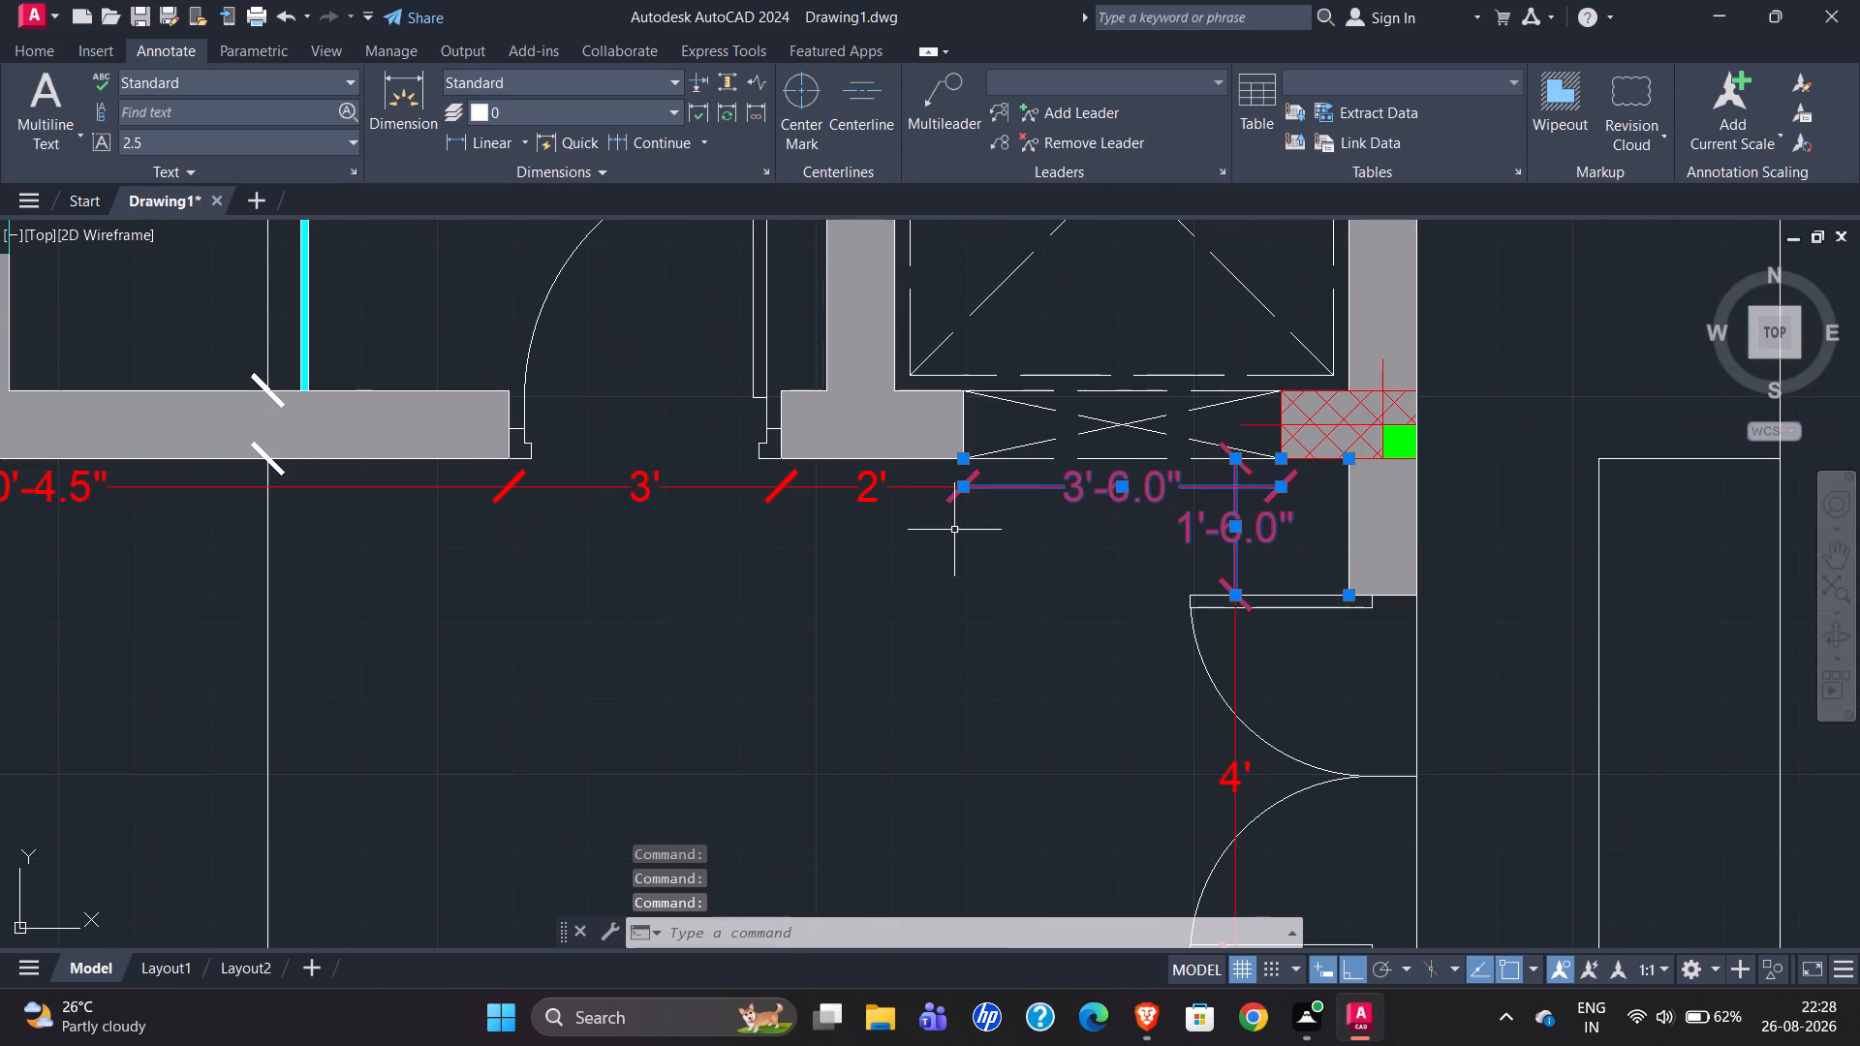
scroll(553, 551, down, 2)
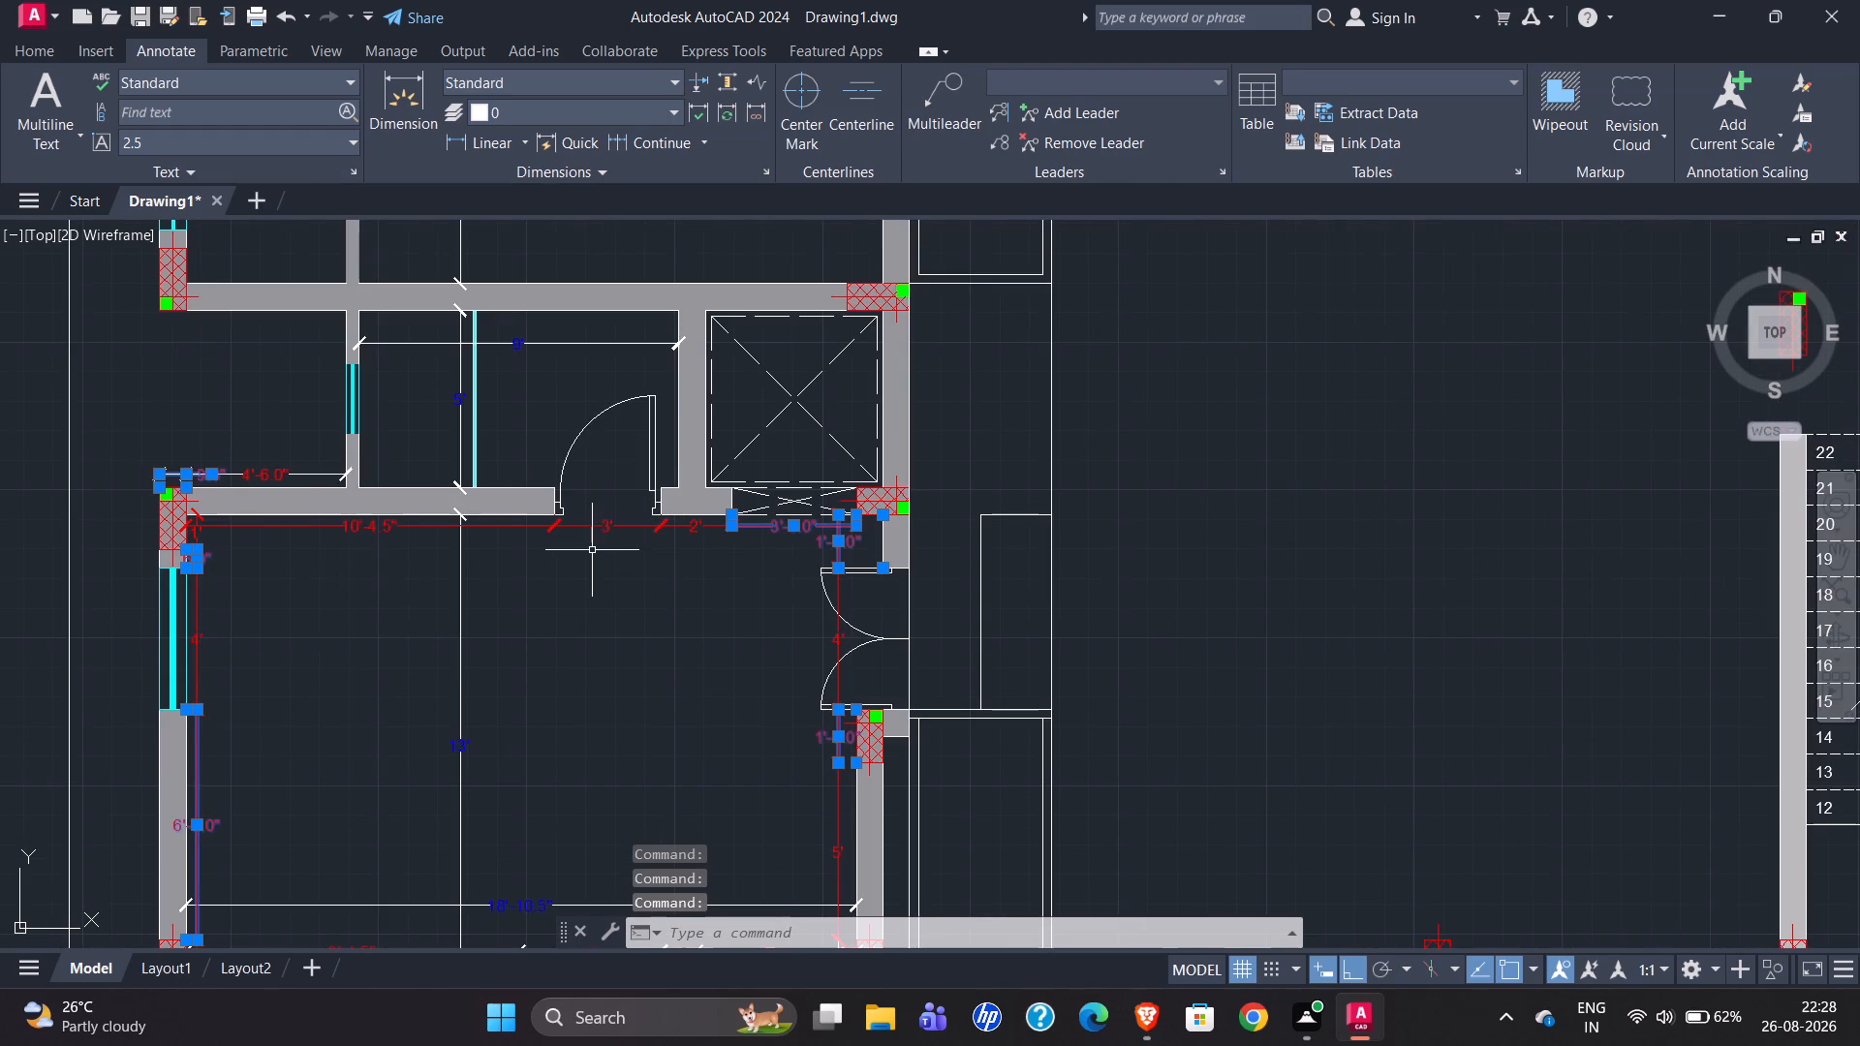
key(ctrl+1)
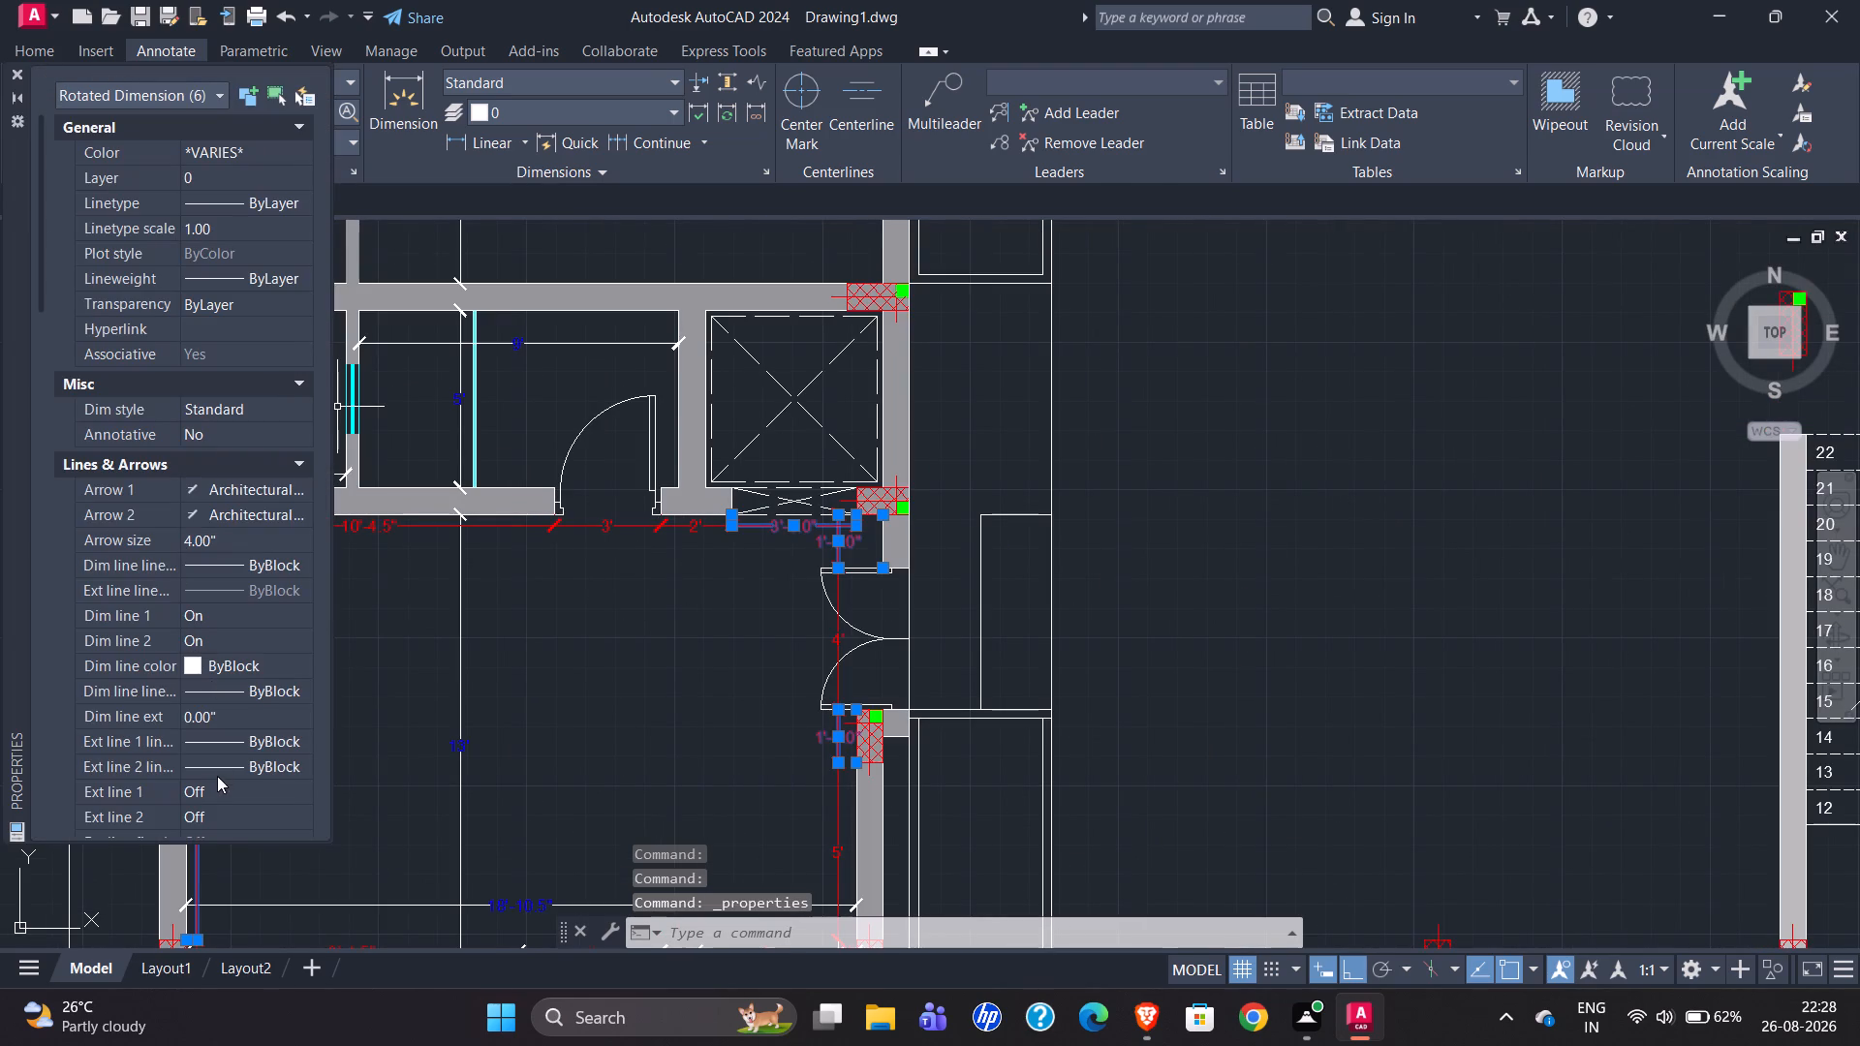
scroll(210, 676, down, 5)
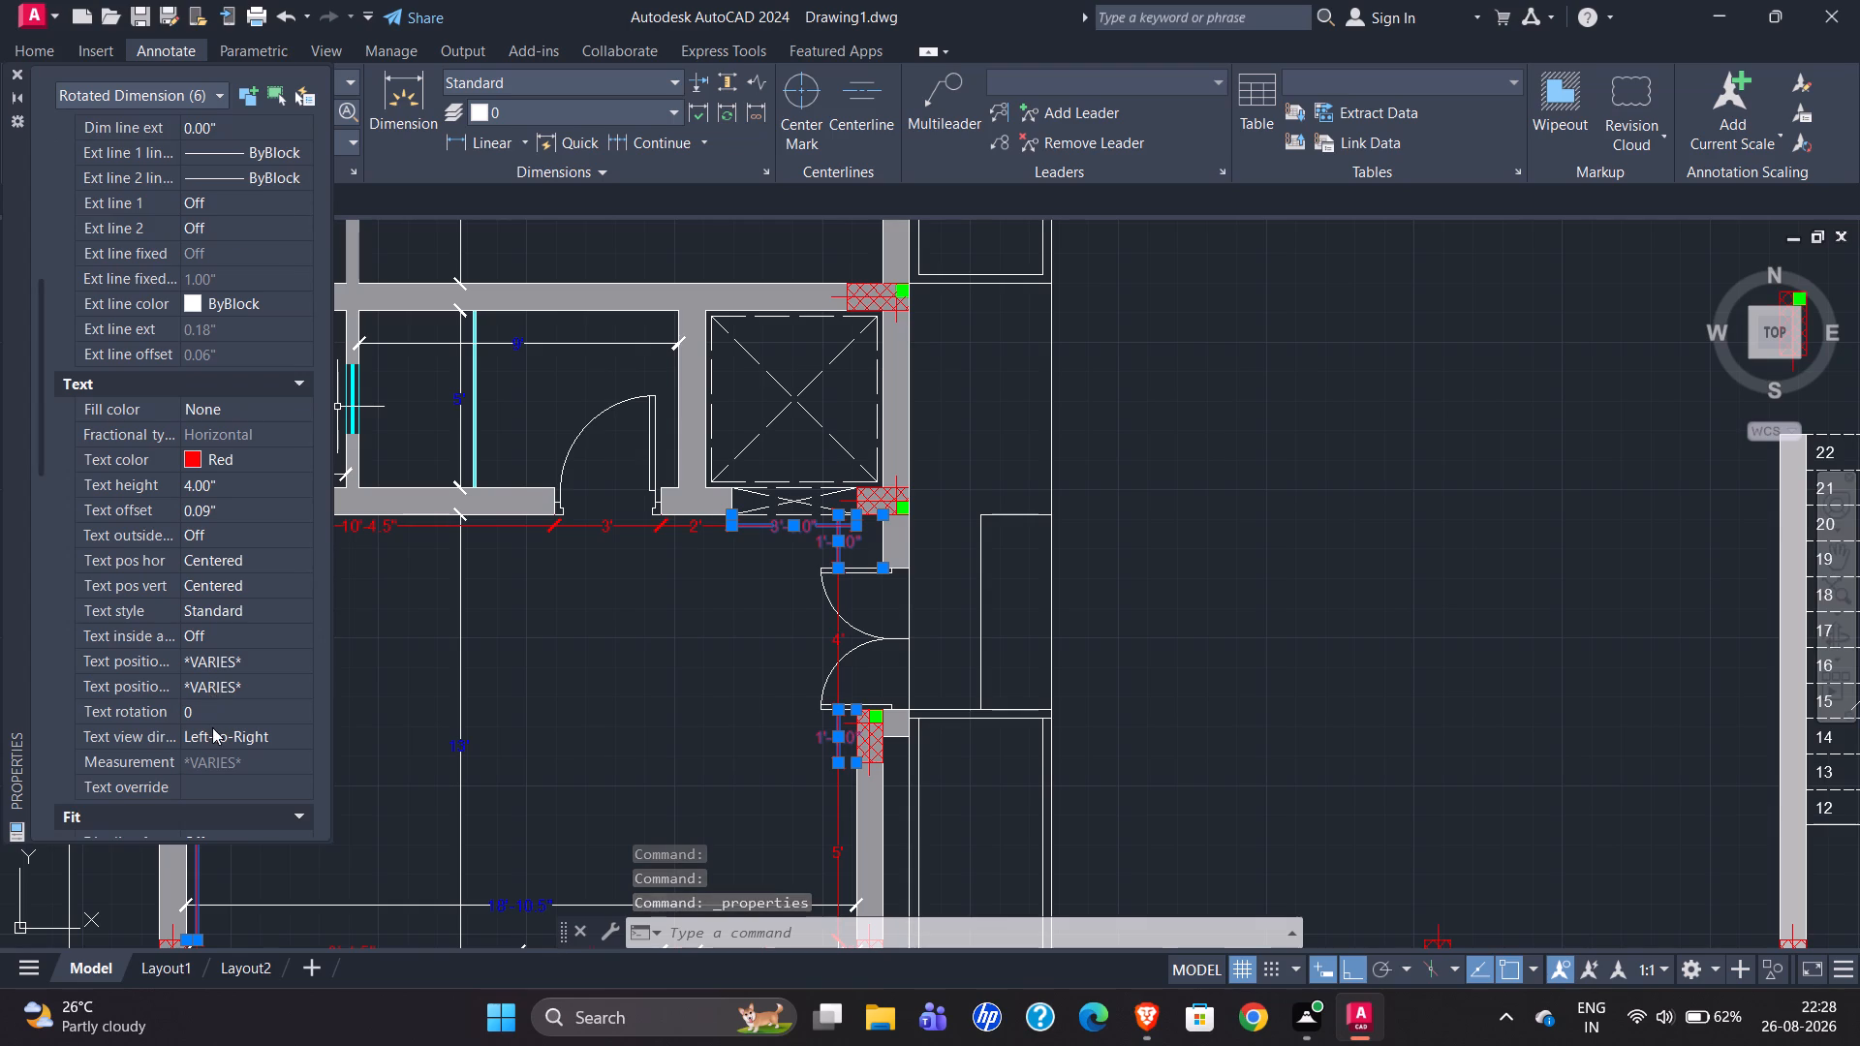
scroll(137, 498, down, 4)
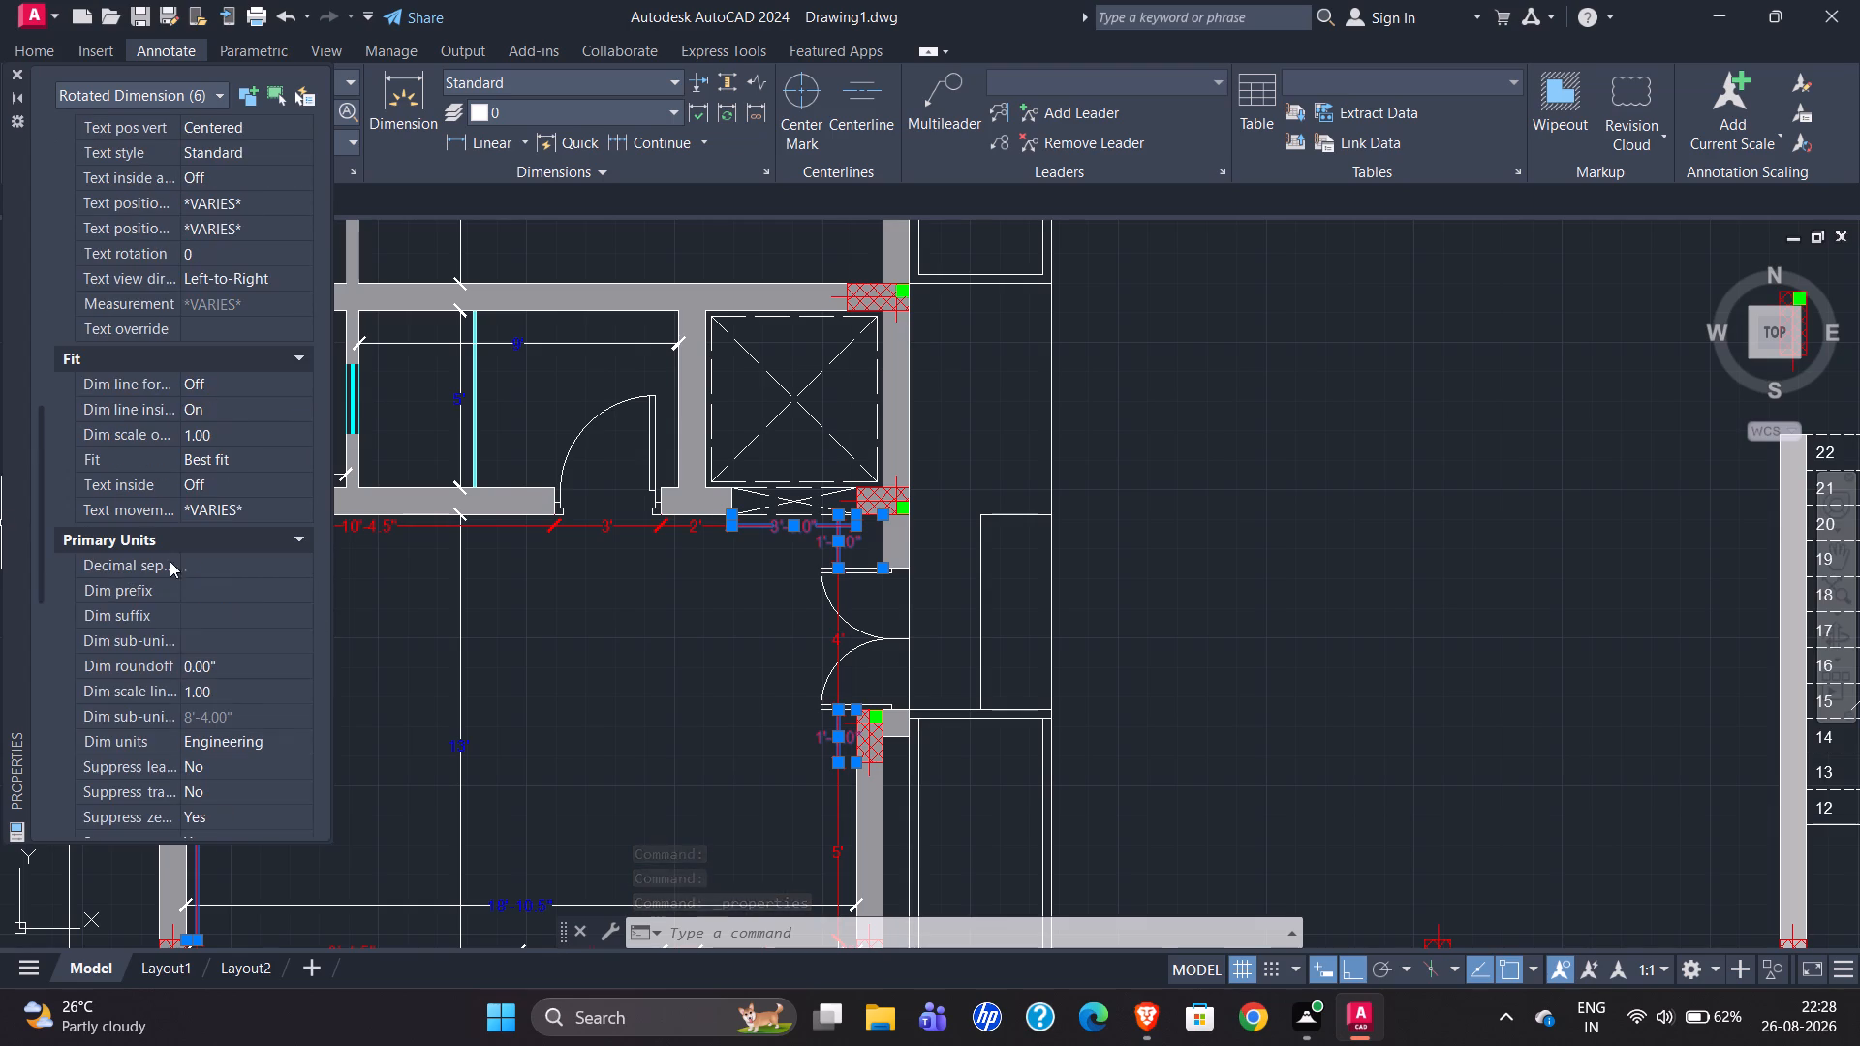
scroll(201, 513, down, 2)
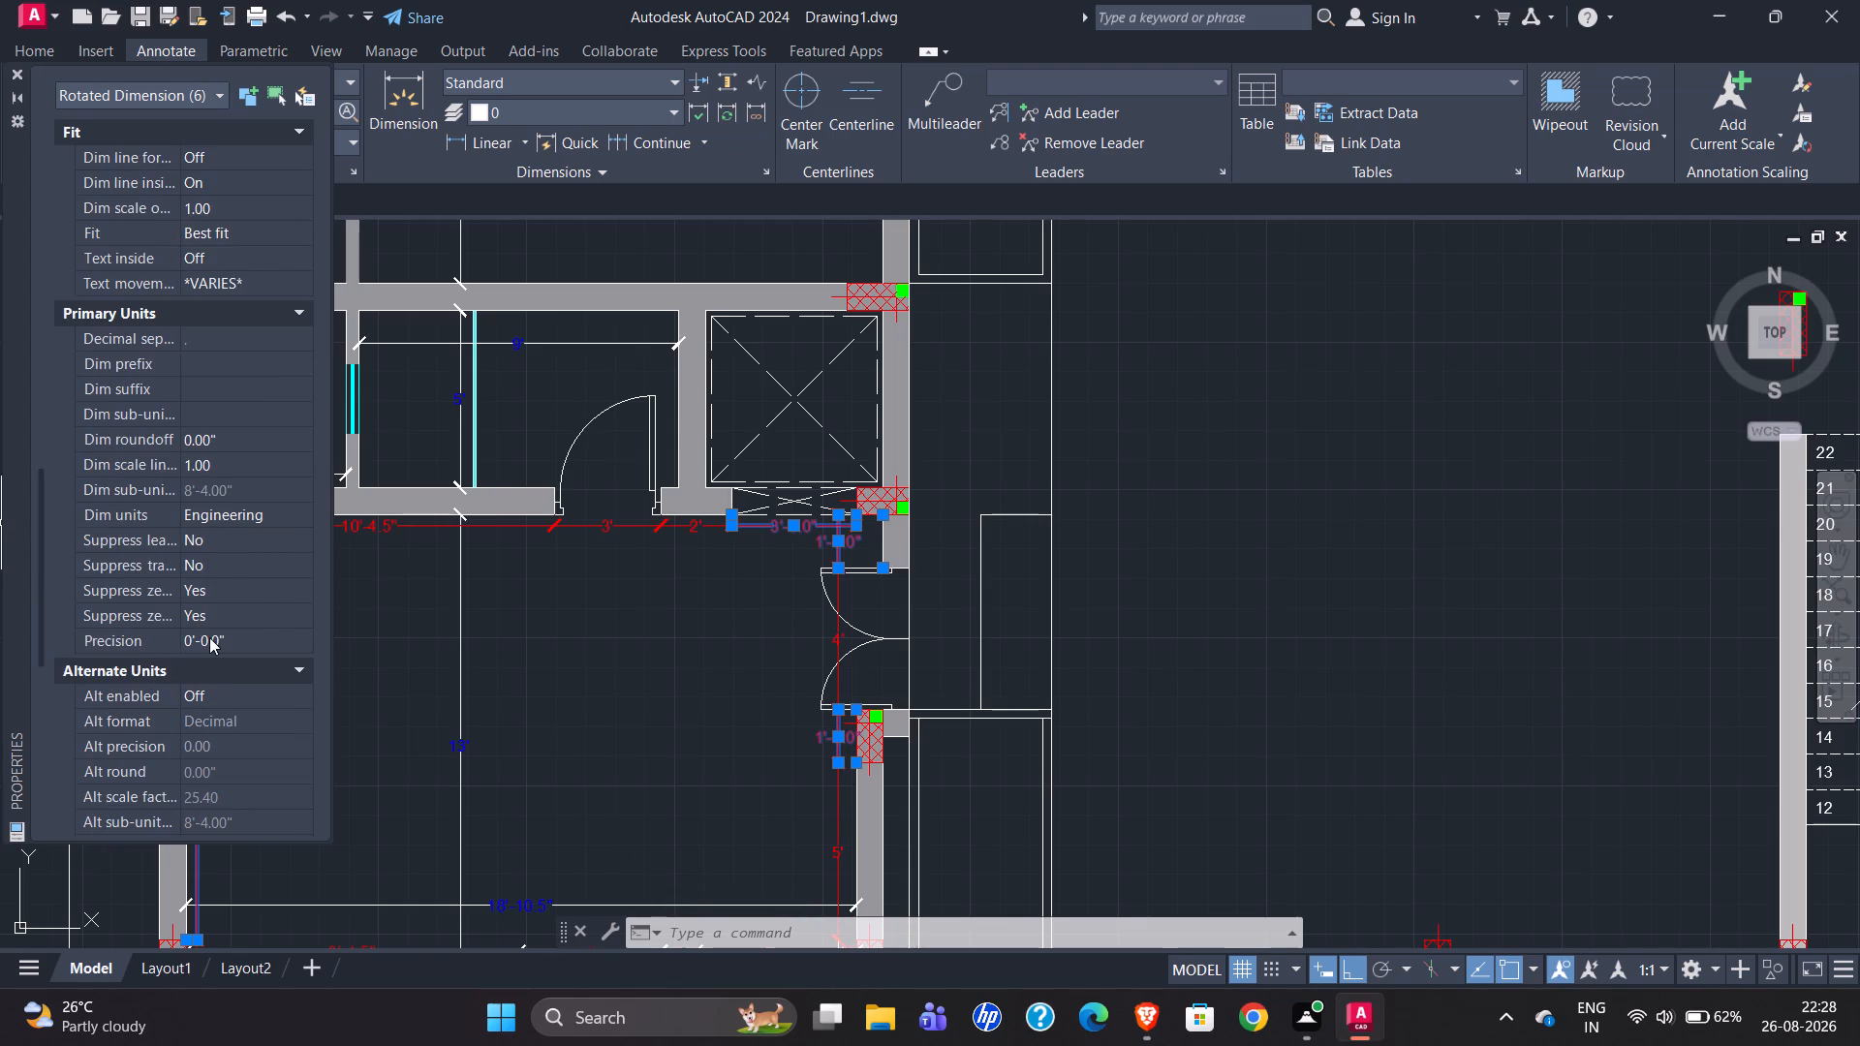
click(209, 637)
click(241, 631)
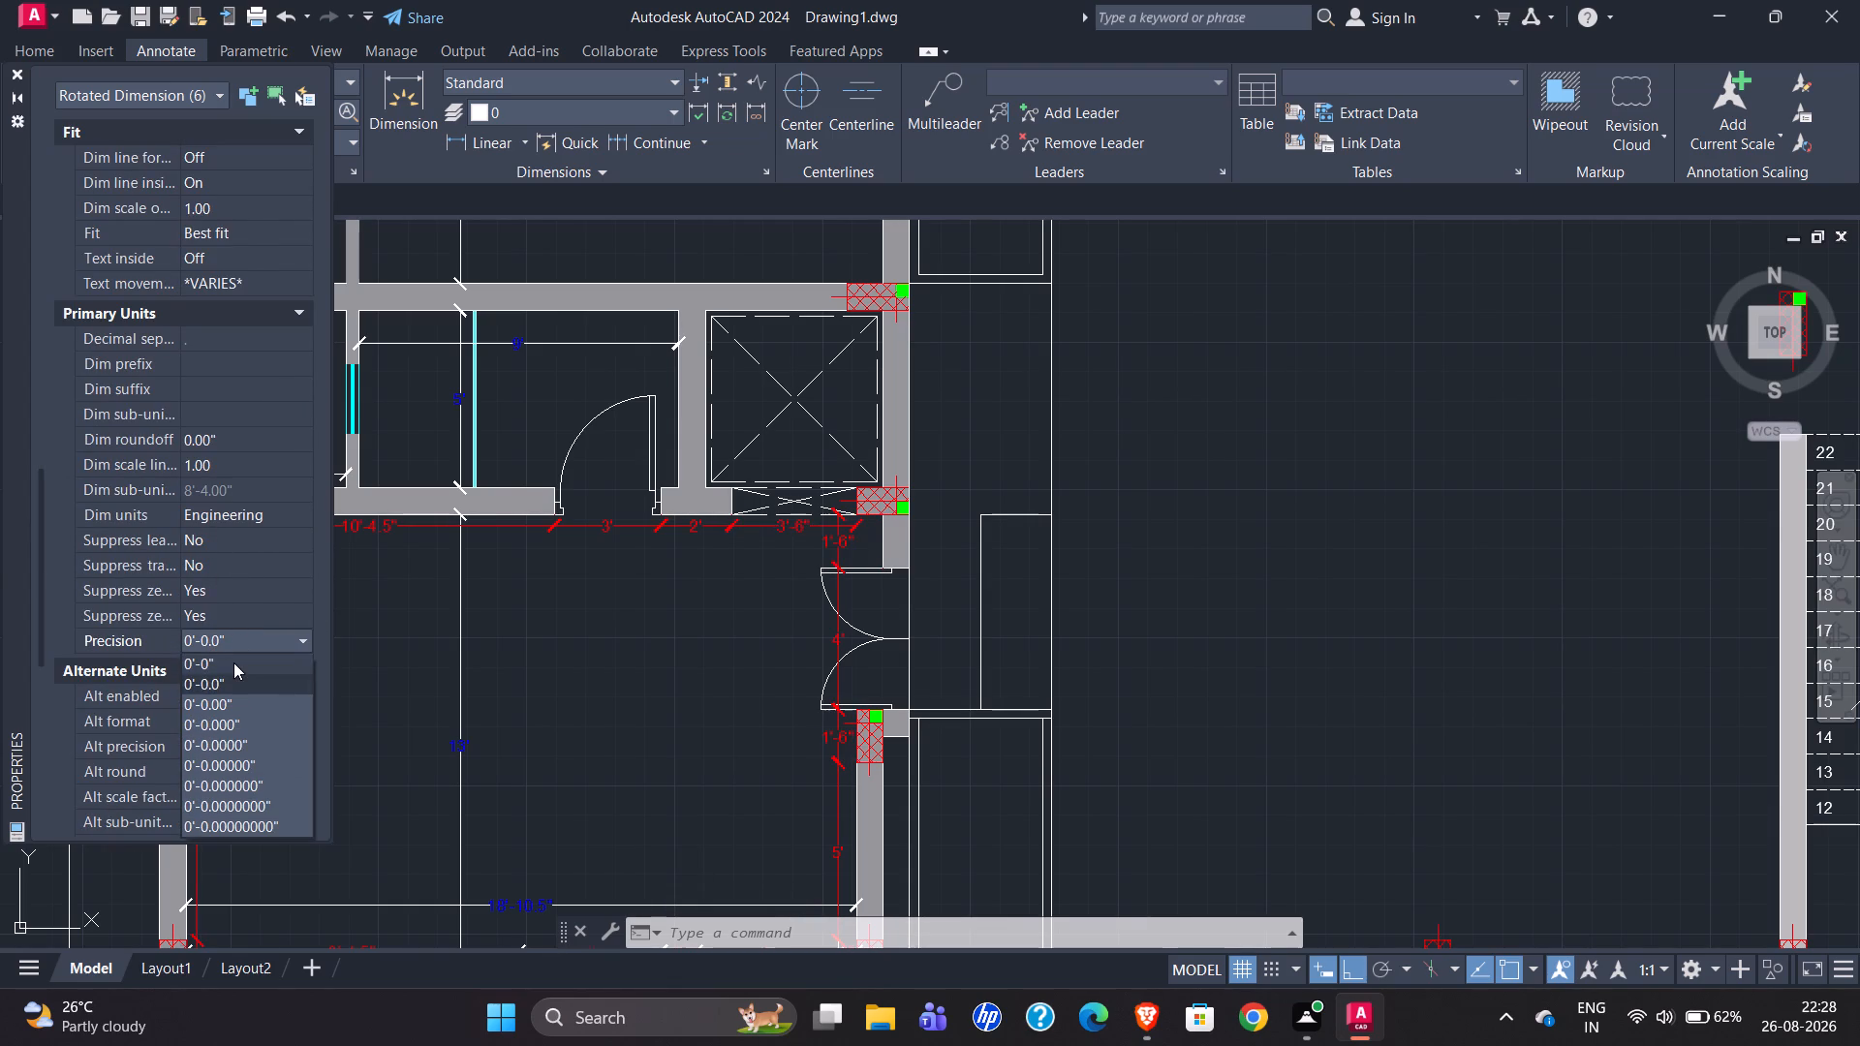
click(233, 662)
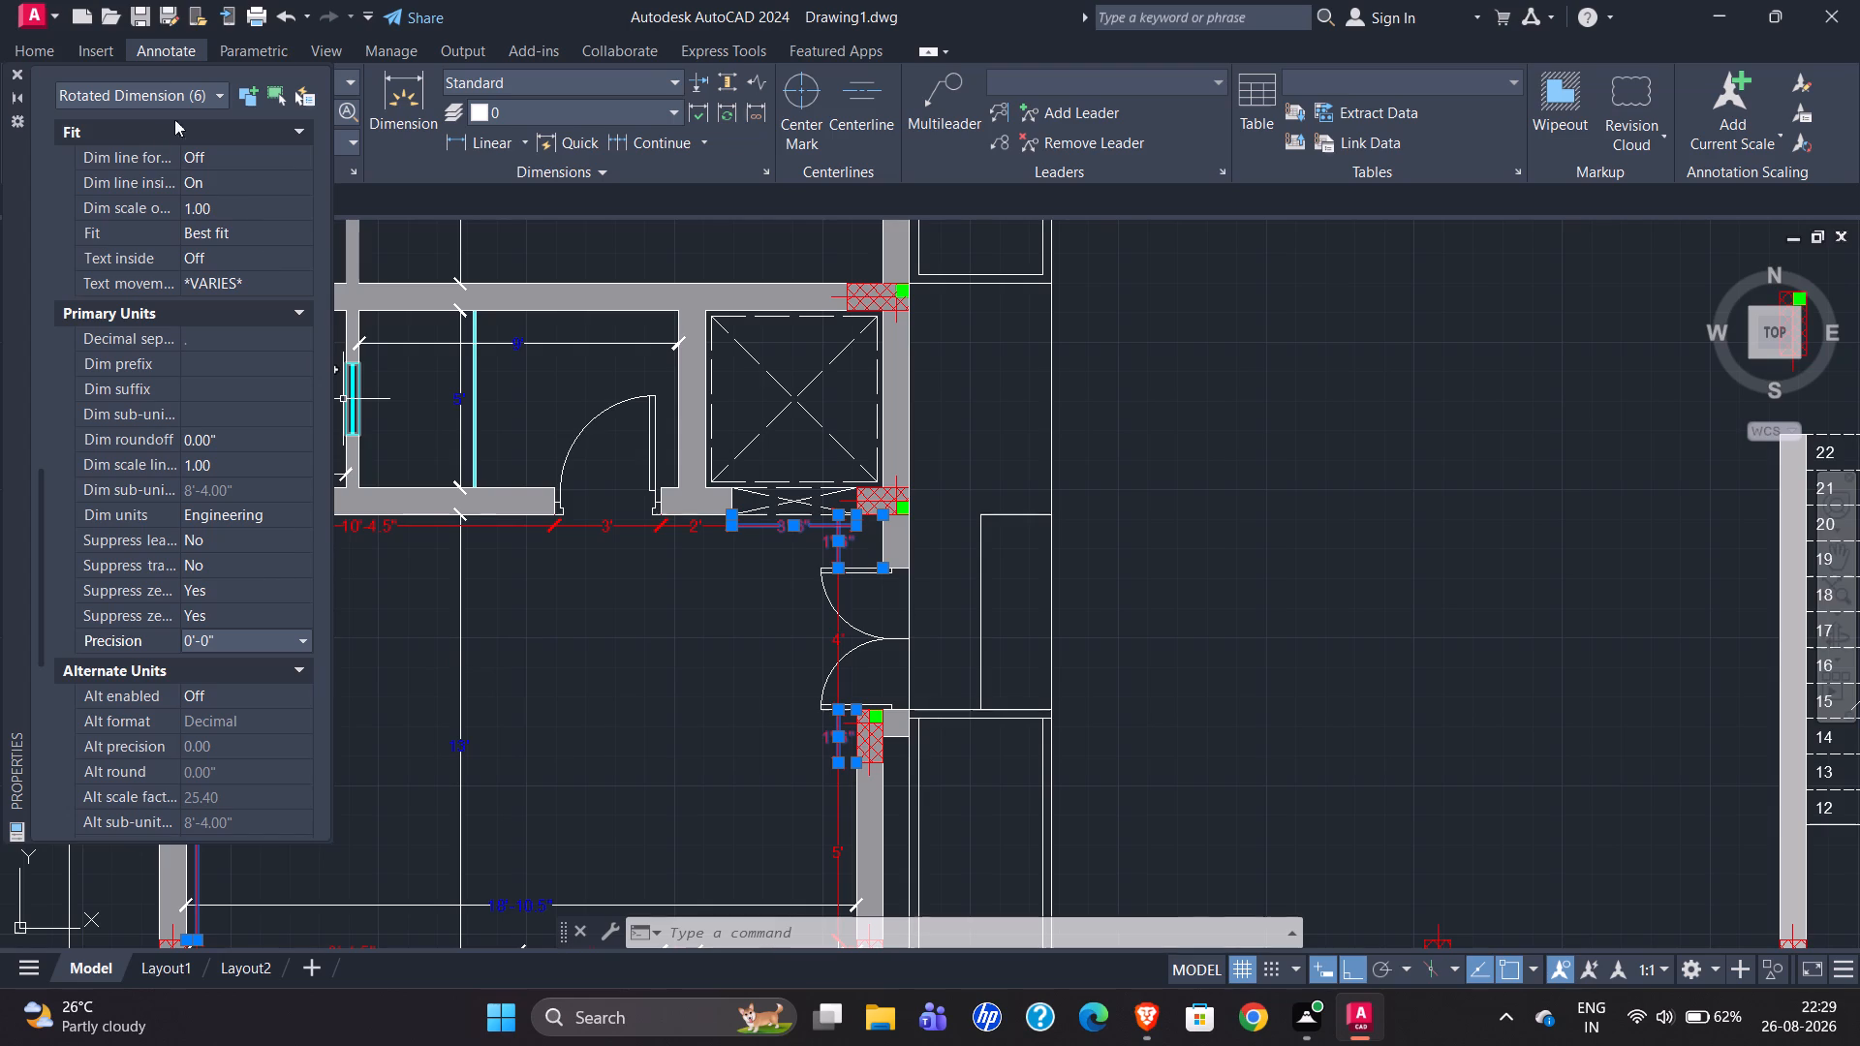
click(11, 71)
key(Escape)
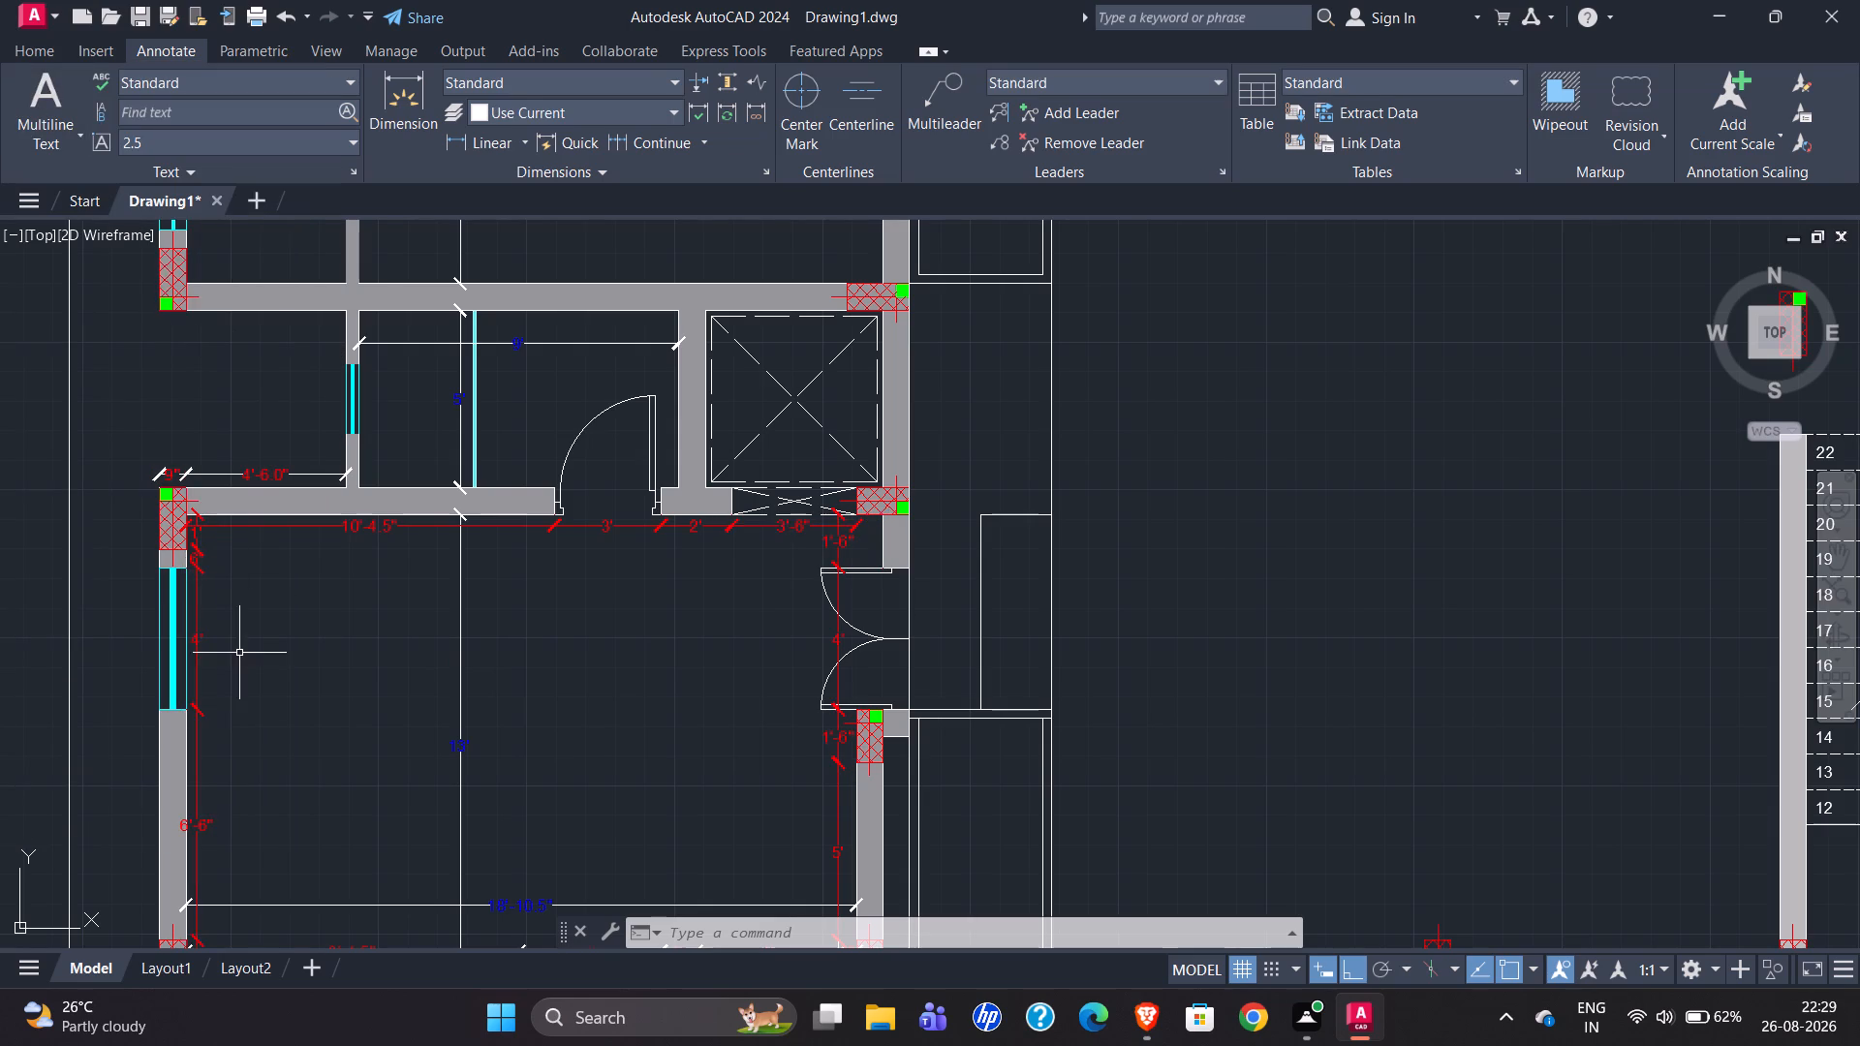
Examine the dimensions around the office room for any others that need their precision adjusted.
scroll(178, 544, up, 3)
scroll(251, 597, down, 1)
scroll(160, 533, down, 1)
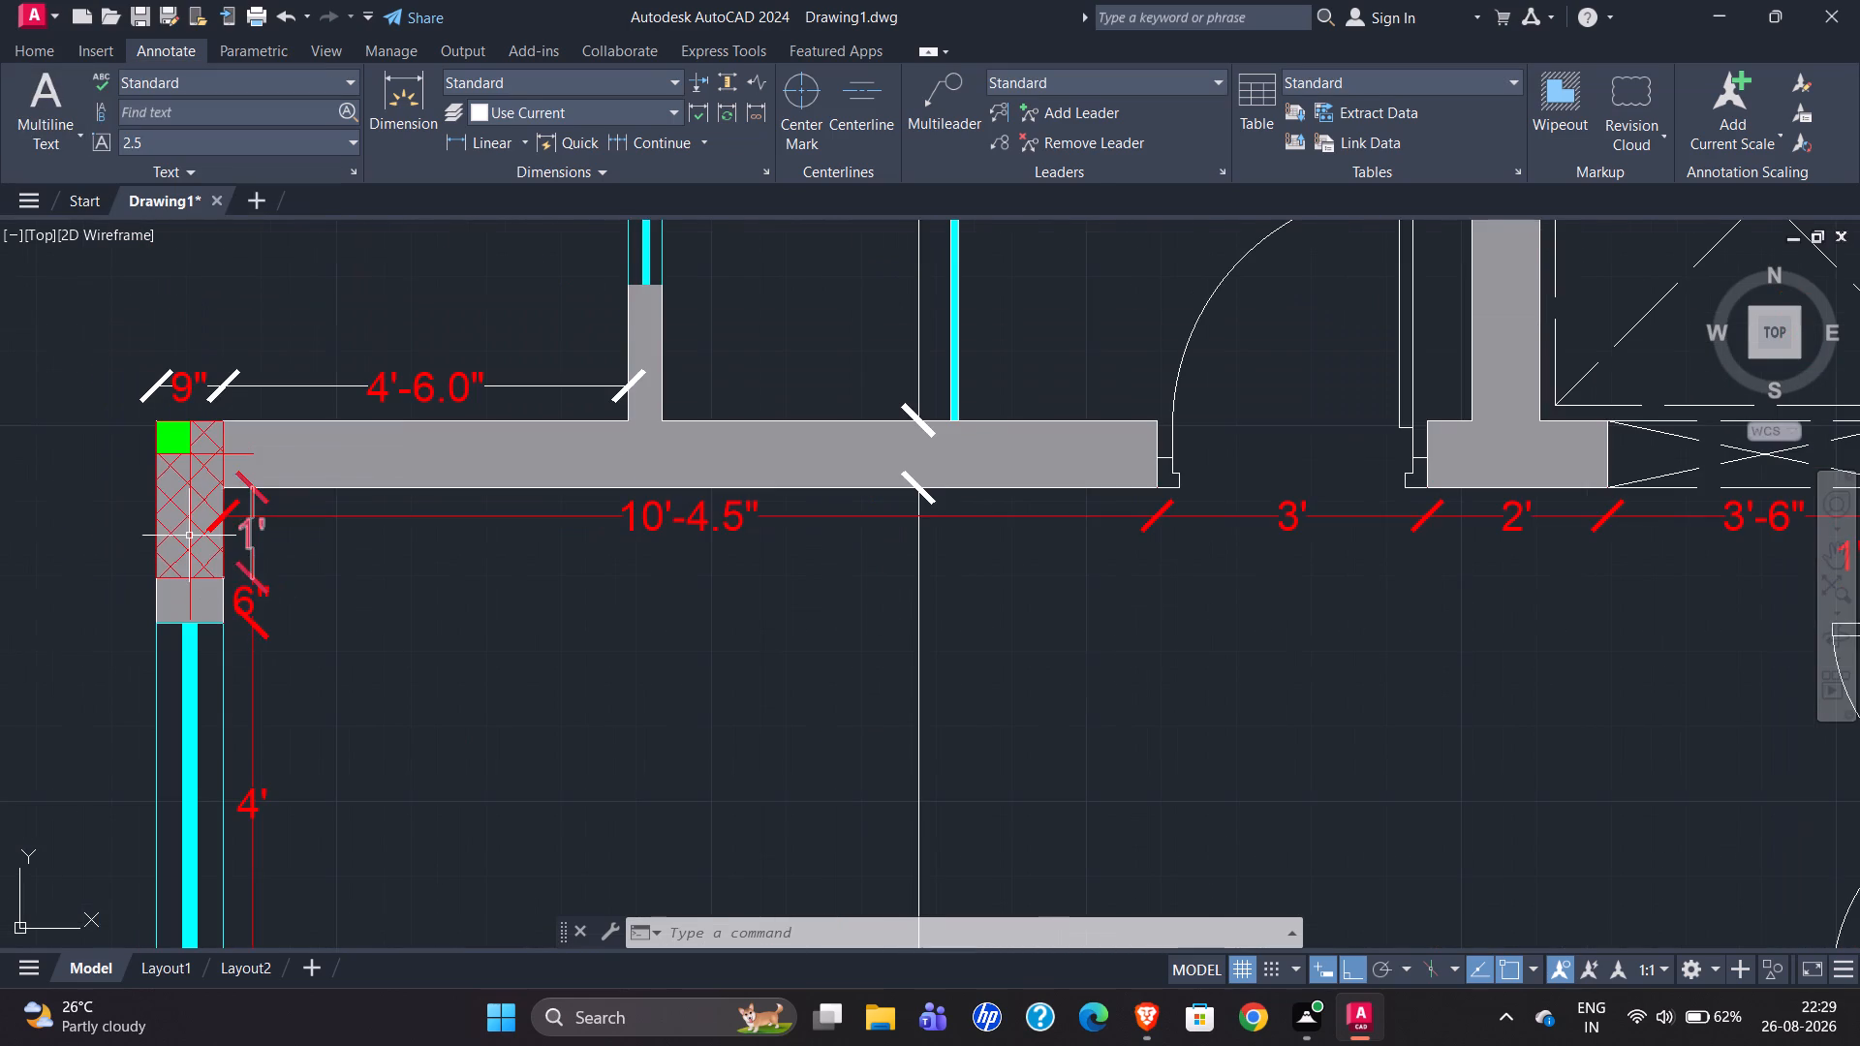
scroll(1300, 563, up, 2)
scroll(863, 520, down, 2)
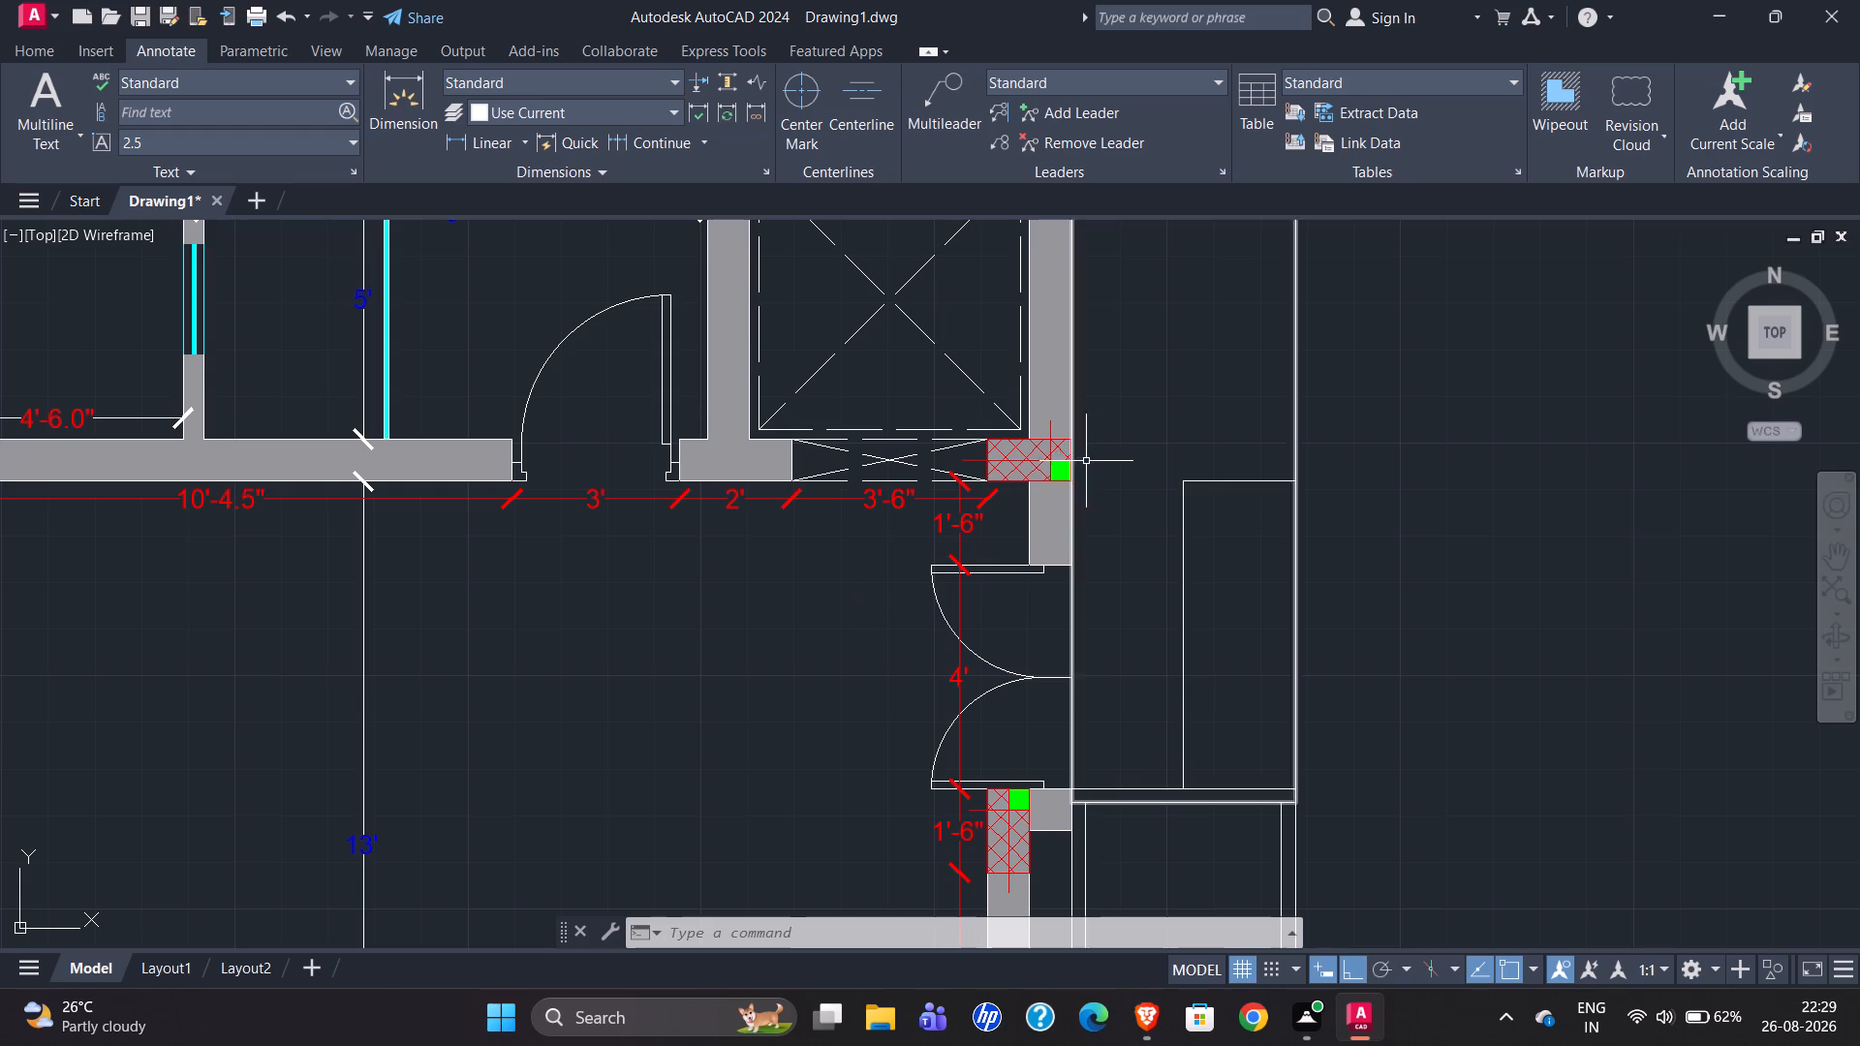
scroll(973, 417, down, 1)
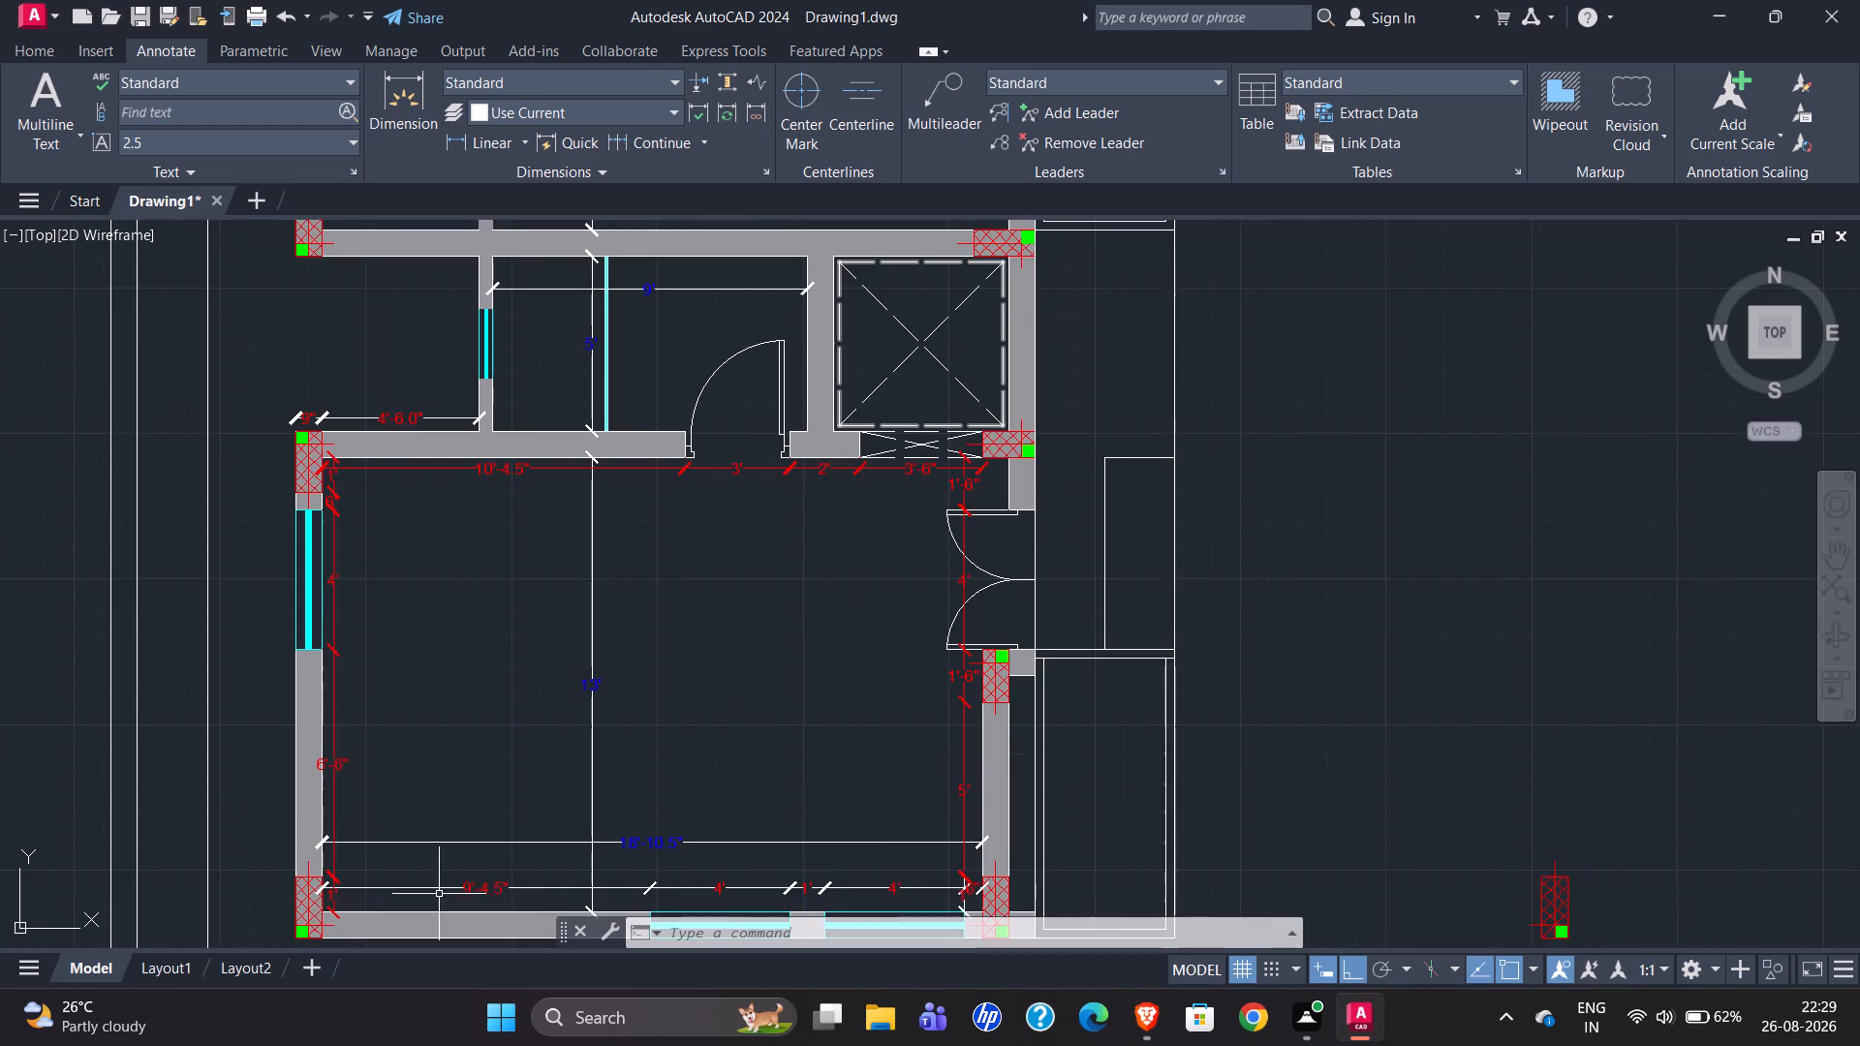
scroll(340, 835, up, 3)
scroll(363, 772, down, 2)
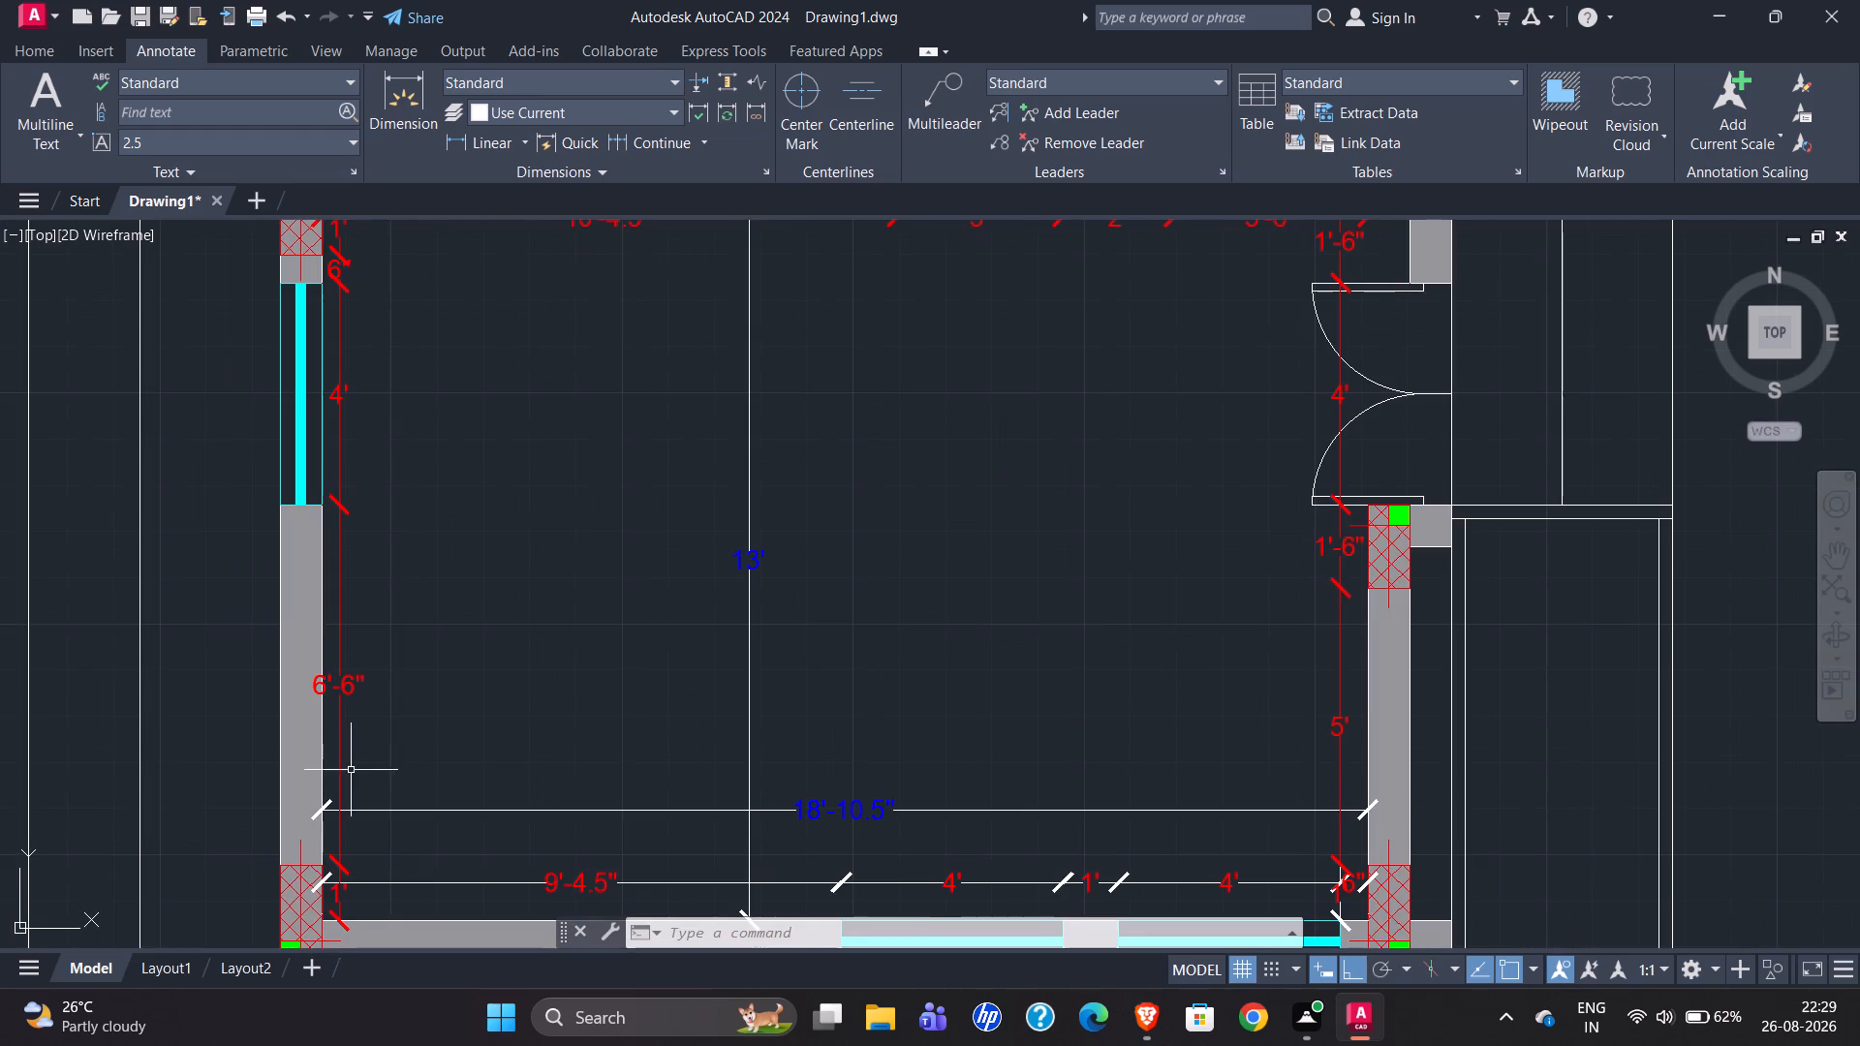
scroll(306, 681, up, 3)
scroll(301, 693, down, 3)
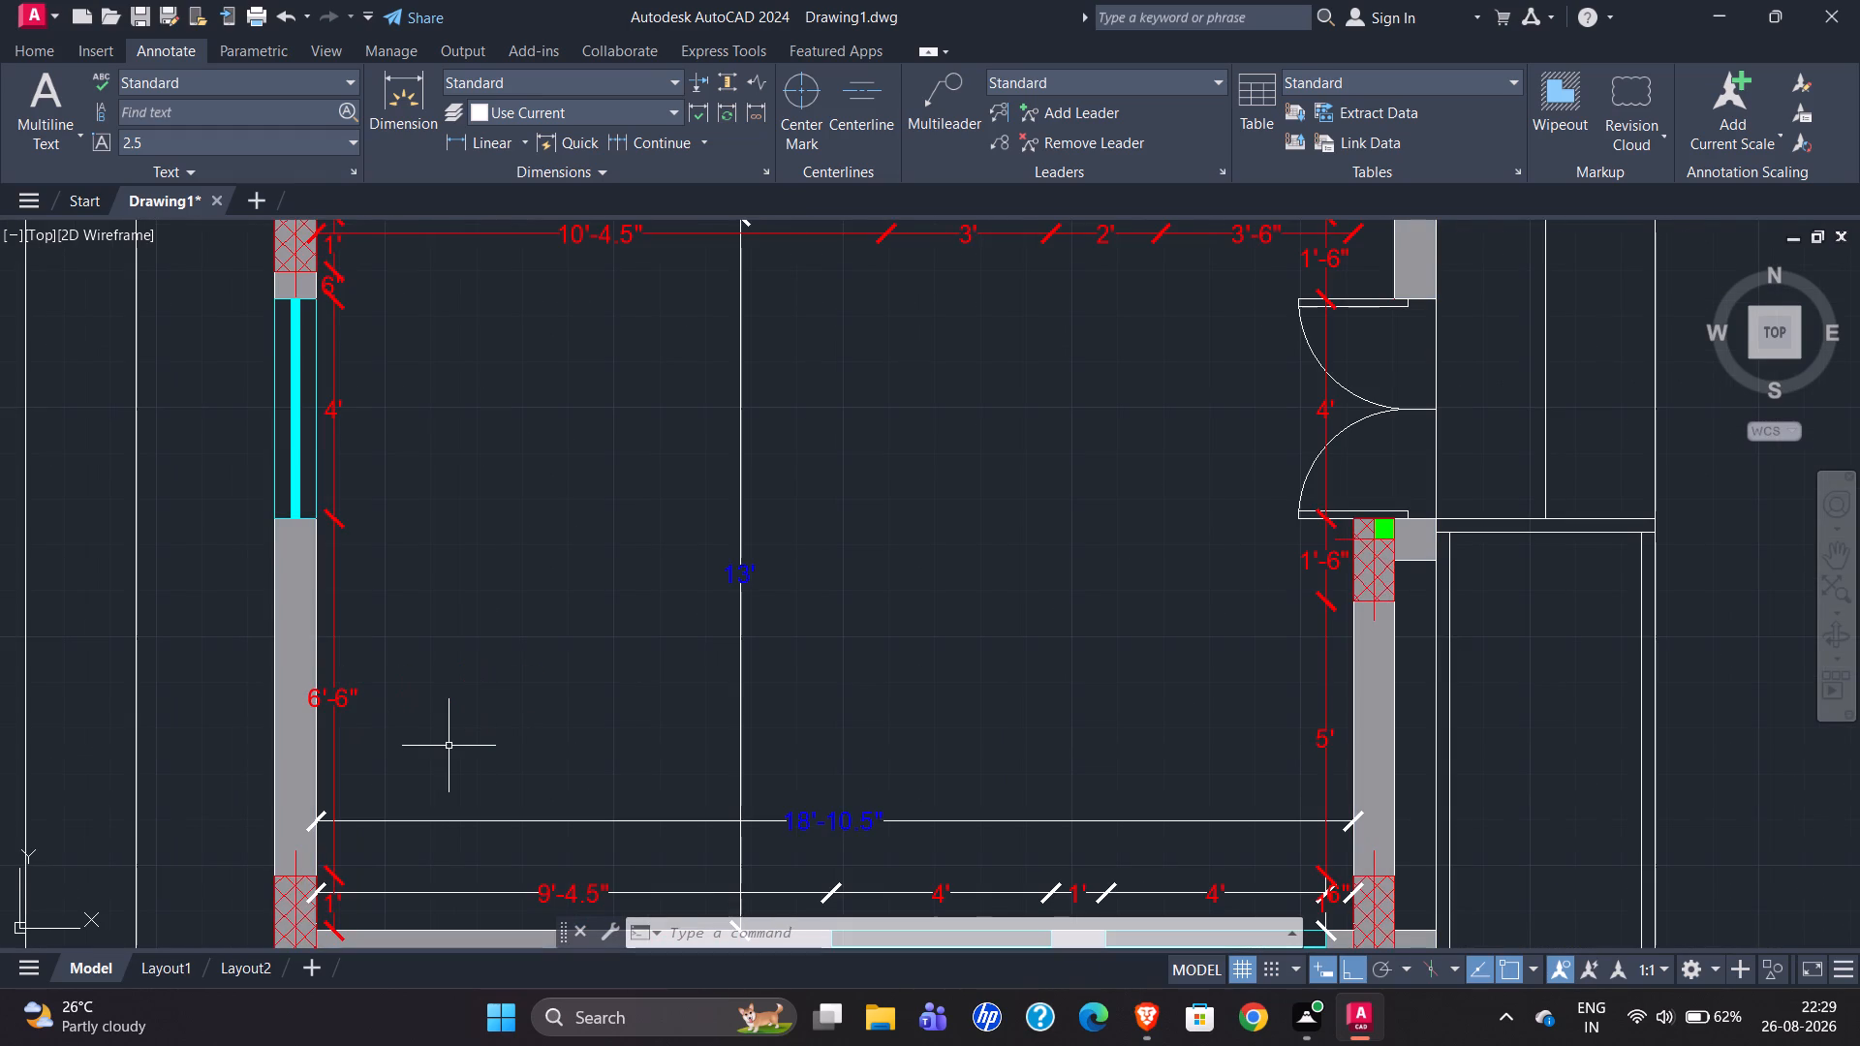
scroll(449, 746, down, 1)
scroll(450, 486, down, 2)
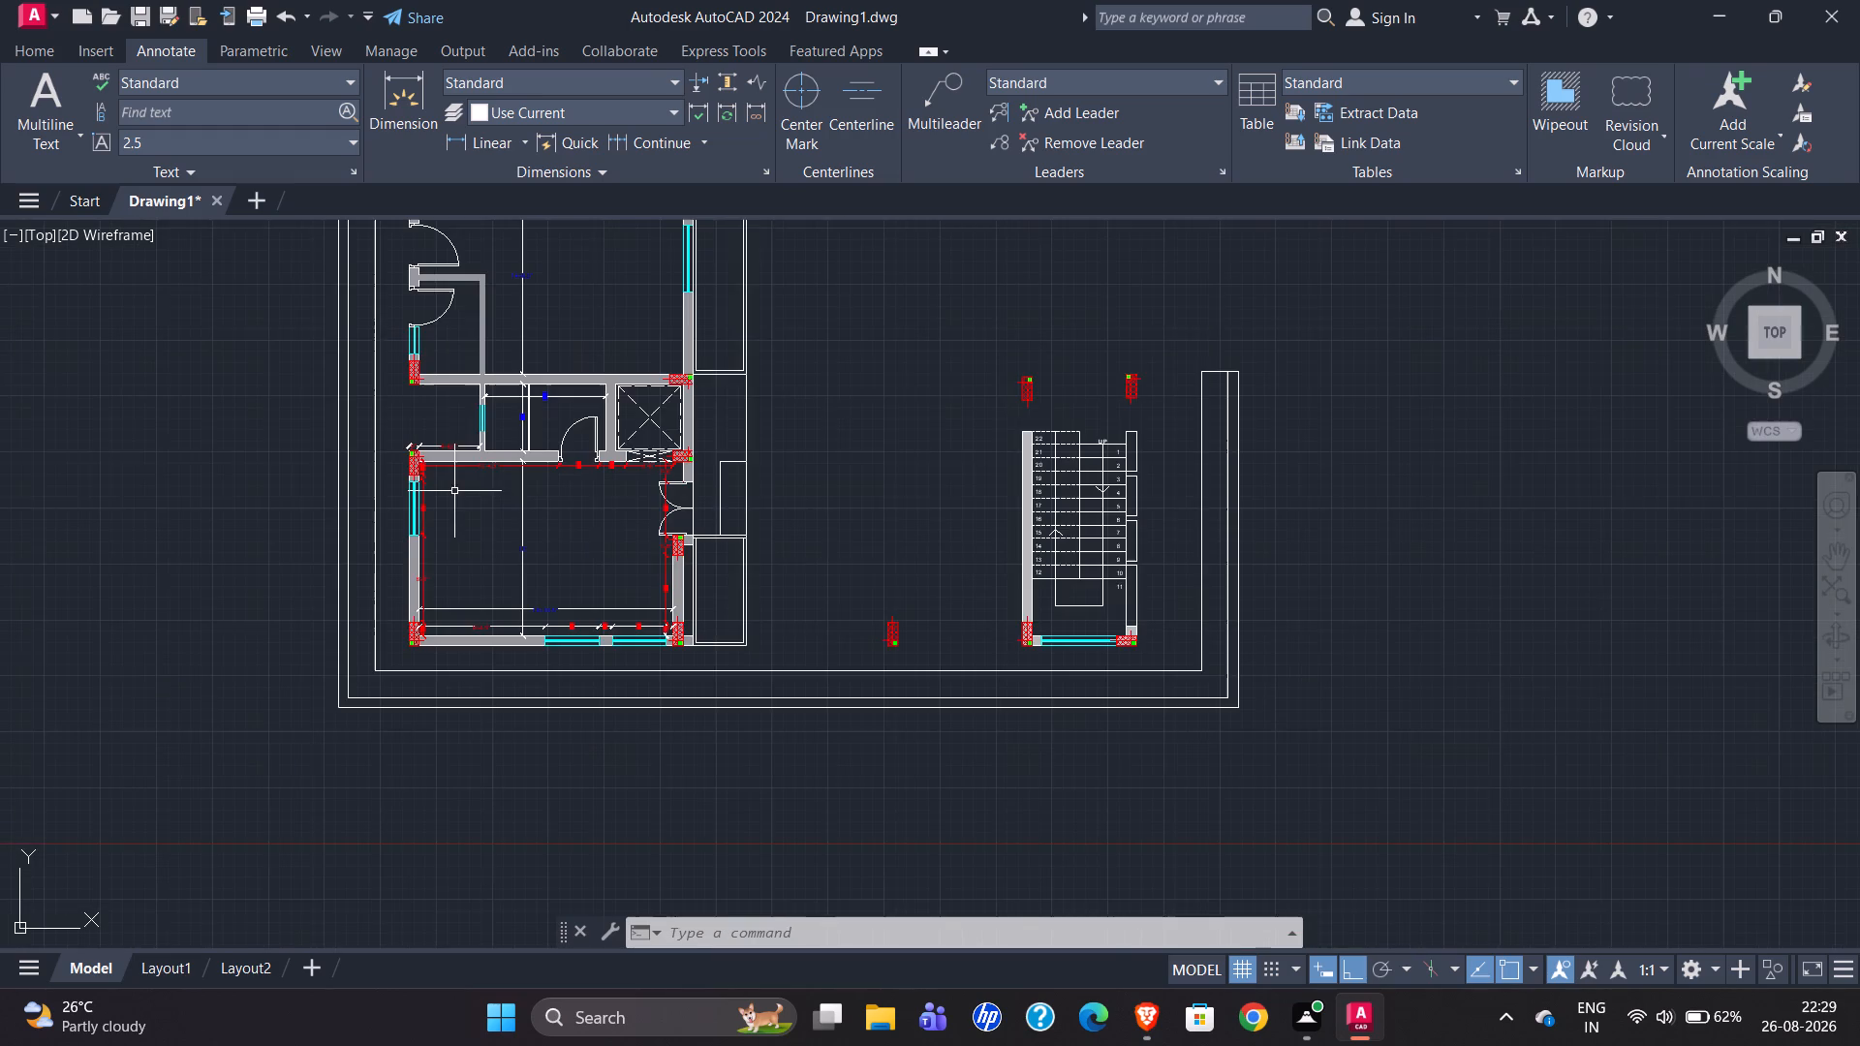
Set precision to 0'-0" on the 4'-6.0" dimension beside the office room's northwest column.
scroll(375, 351, up, 3)
scroll(616, 655, up, 1)
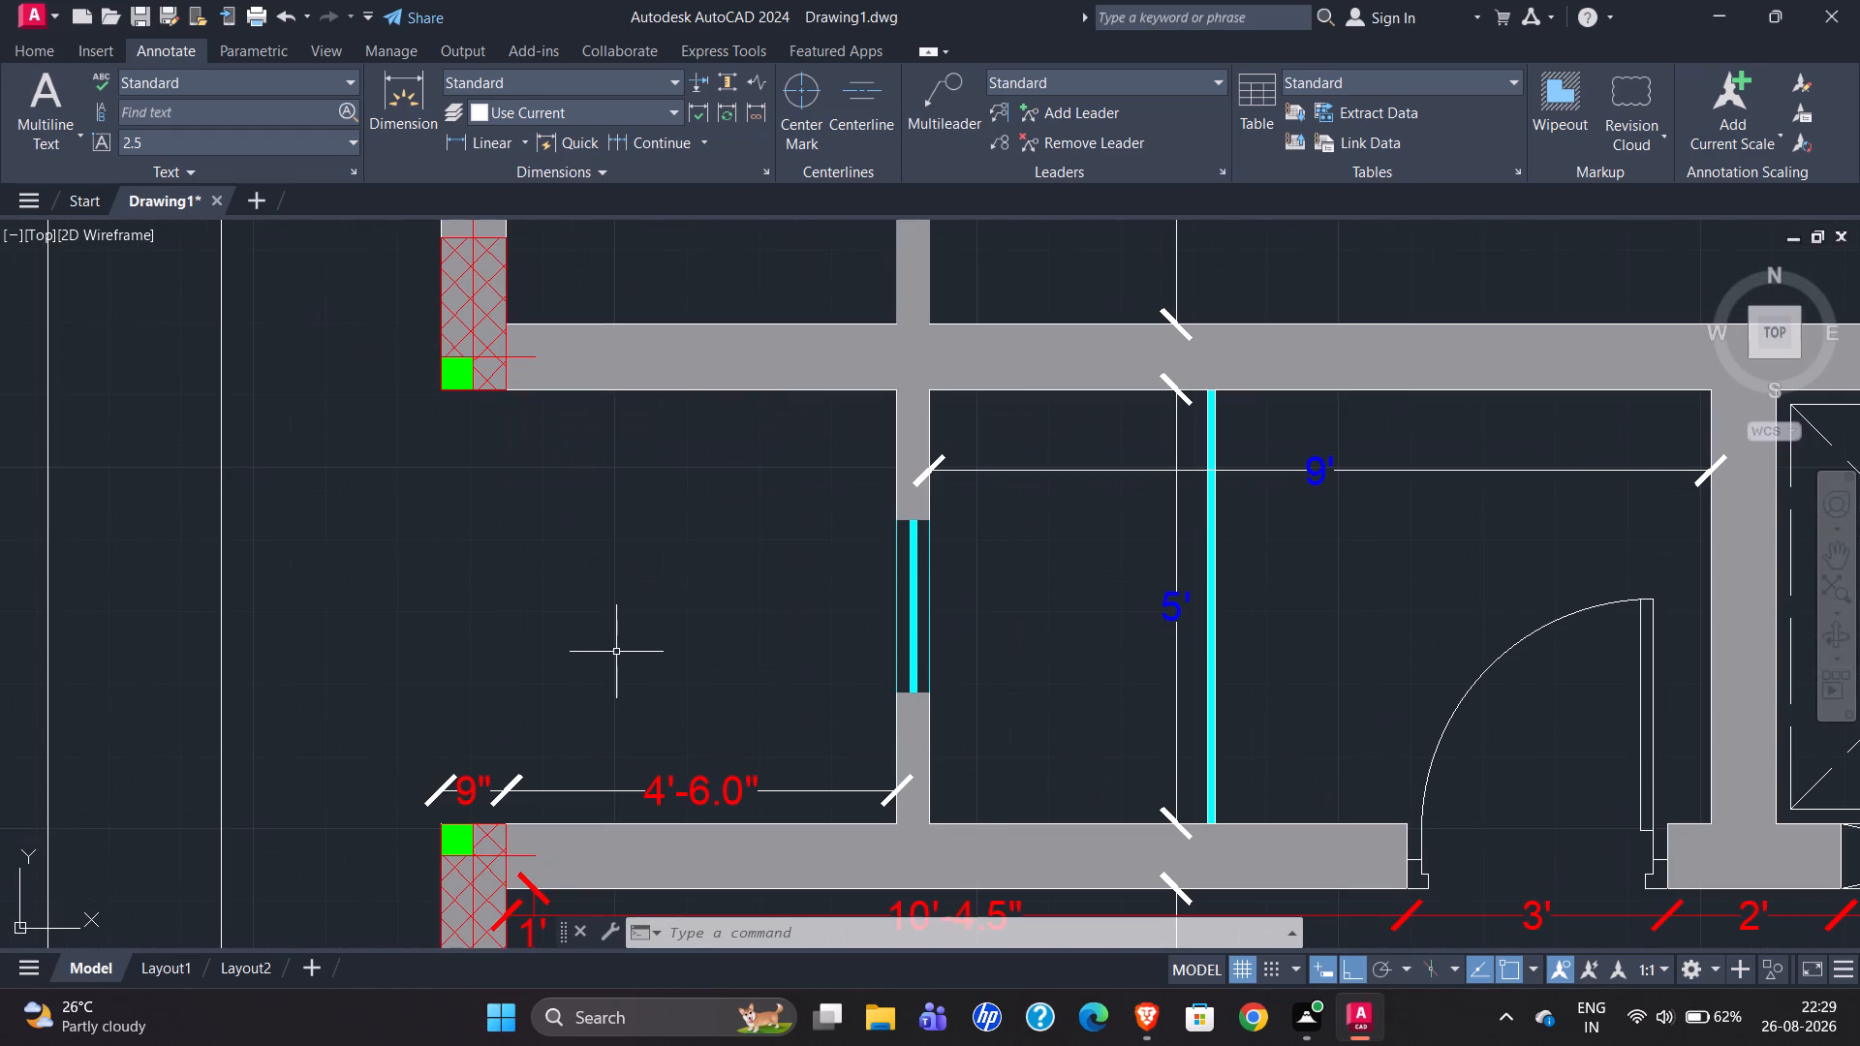
click(691, 792)
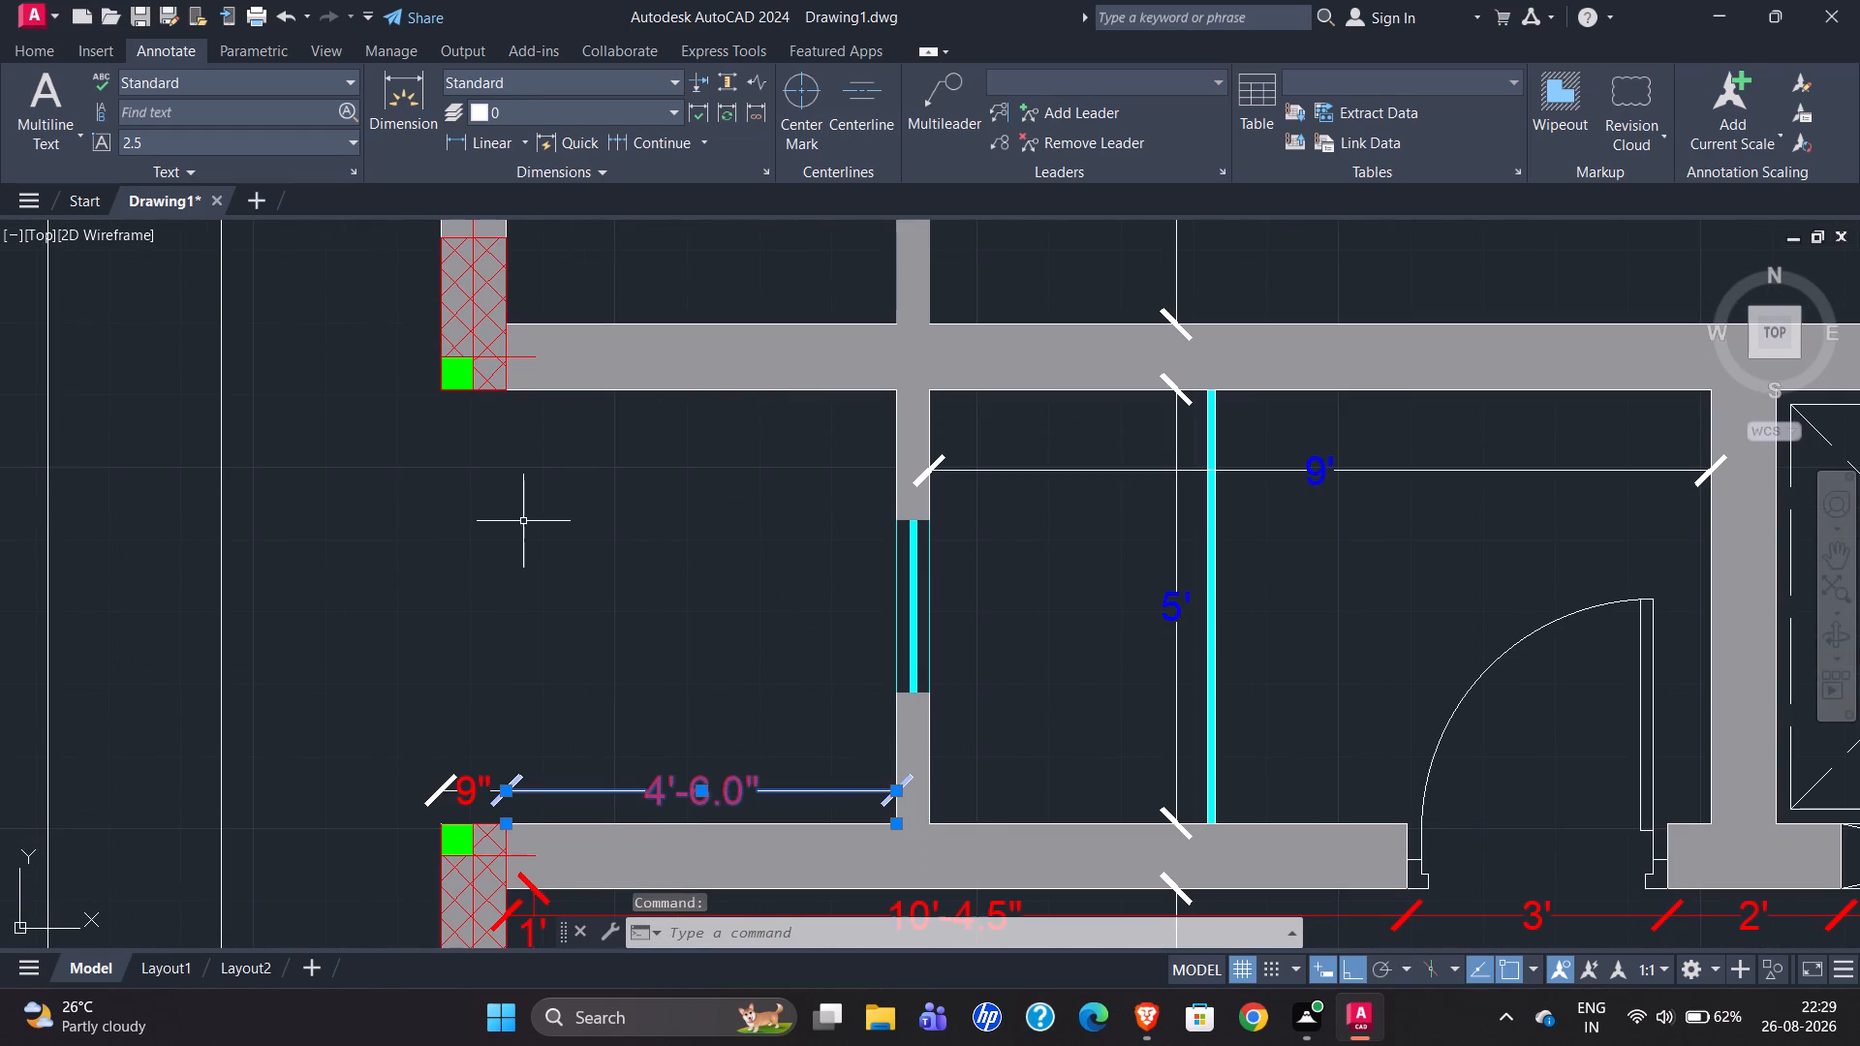
key(ctrl+1)
ctrl+scroll(164, 504, down, 8)
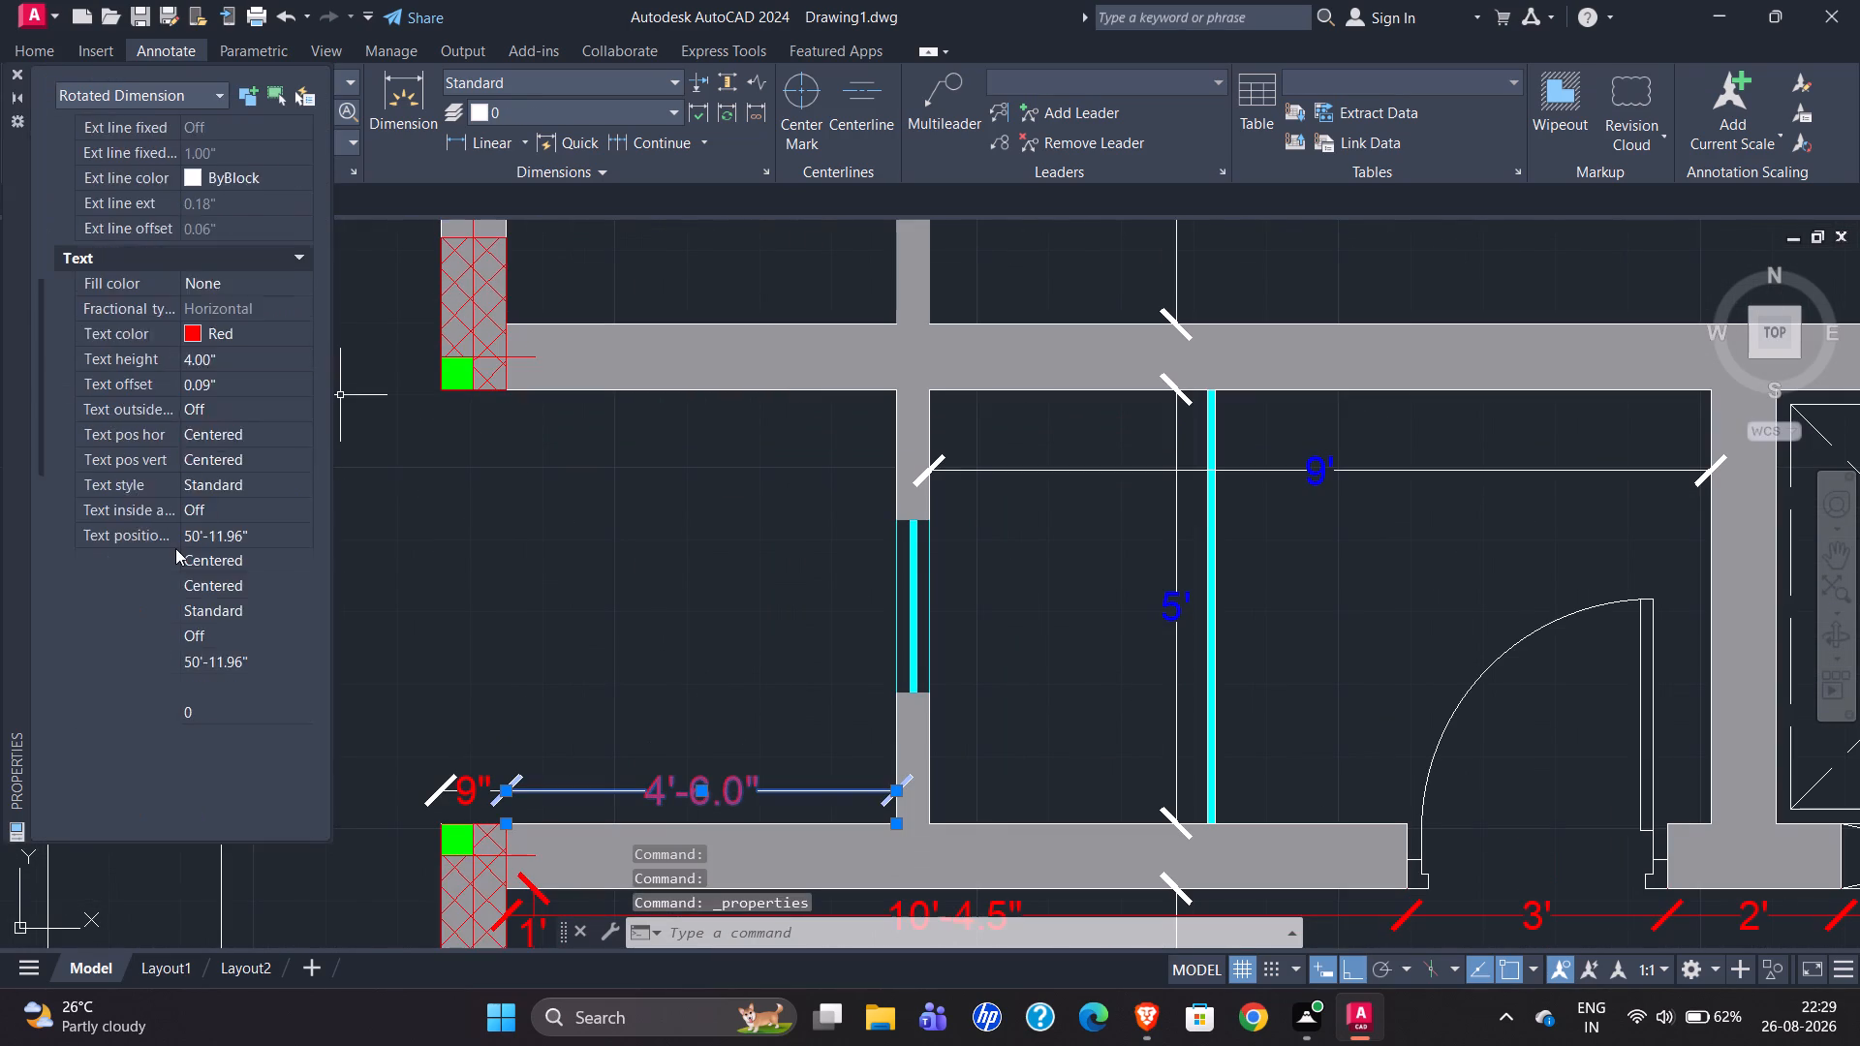
ctrl+scroll(175, 548, down, 2)
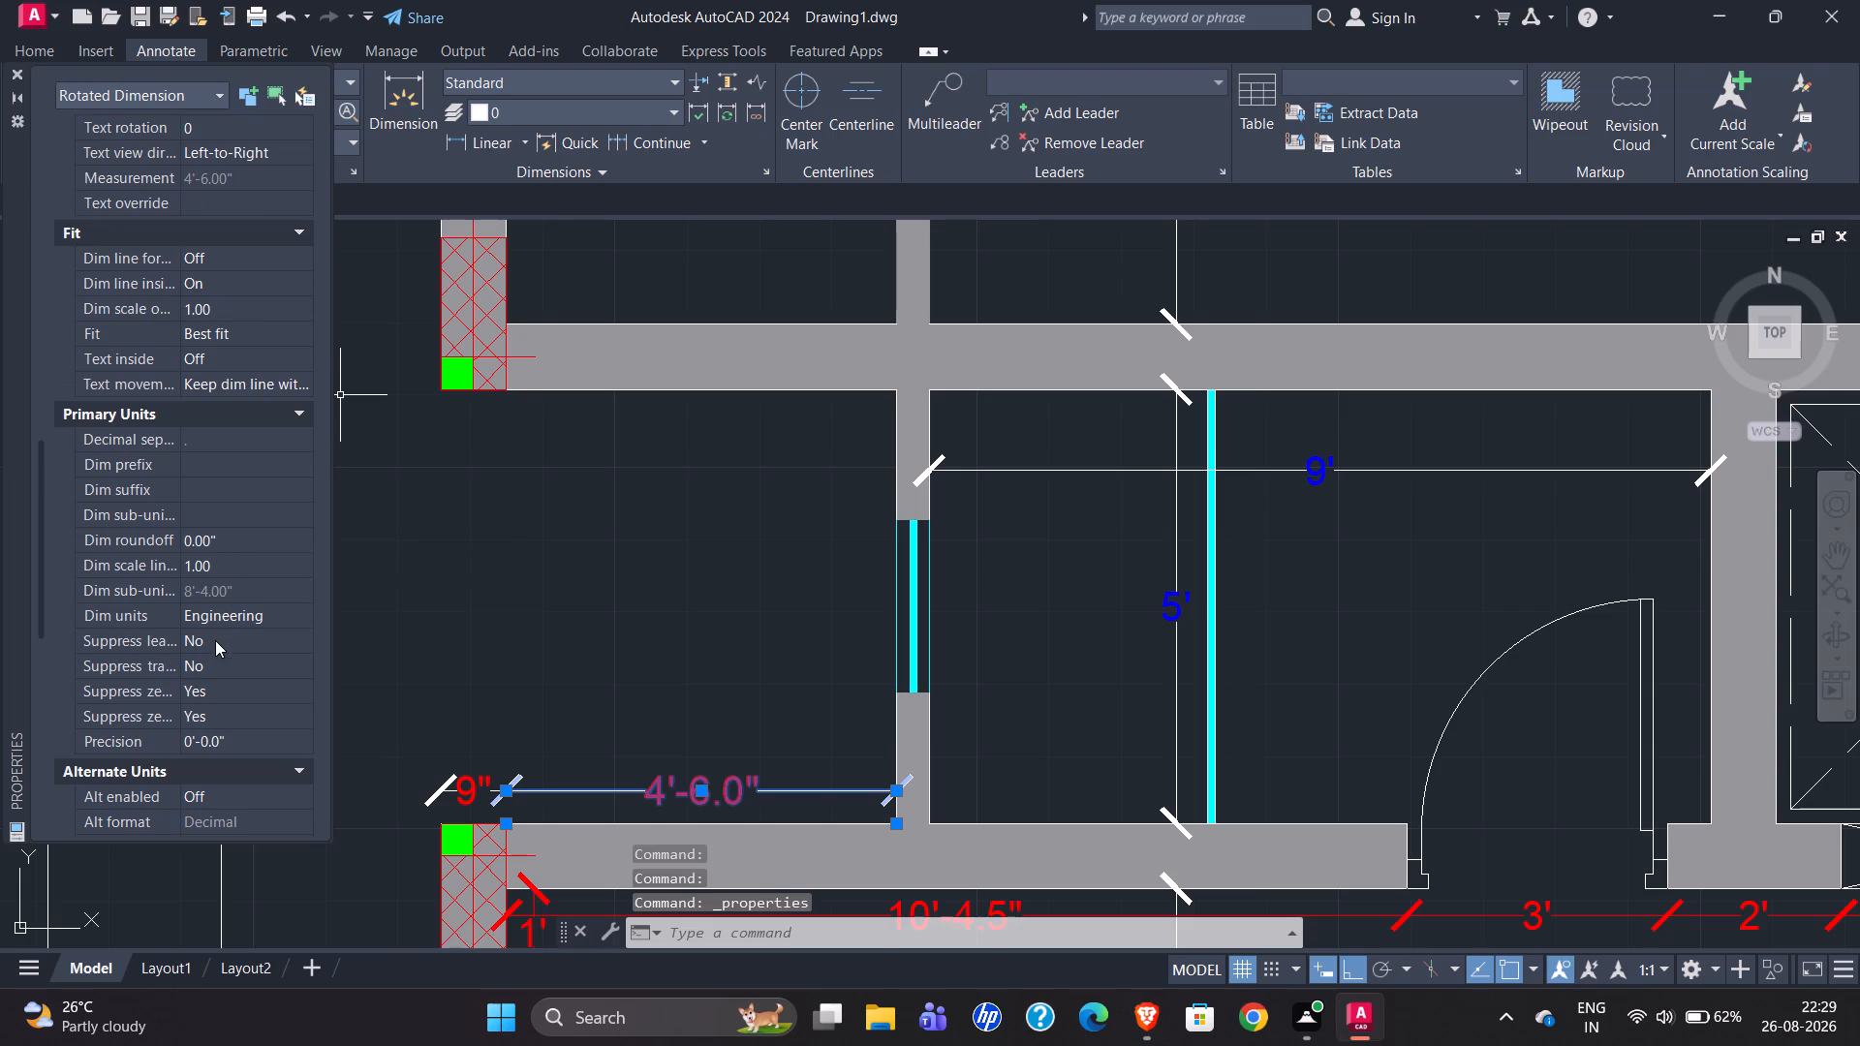
ctrl+click(210, 737)
ctrl+click(230, 747)
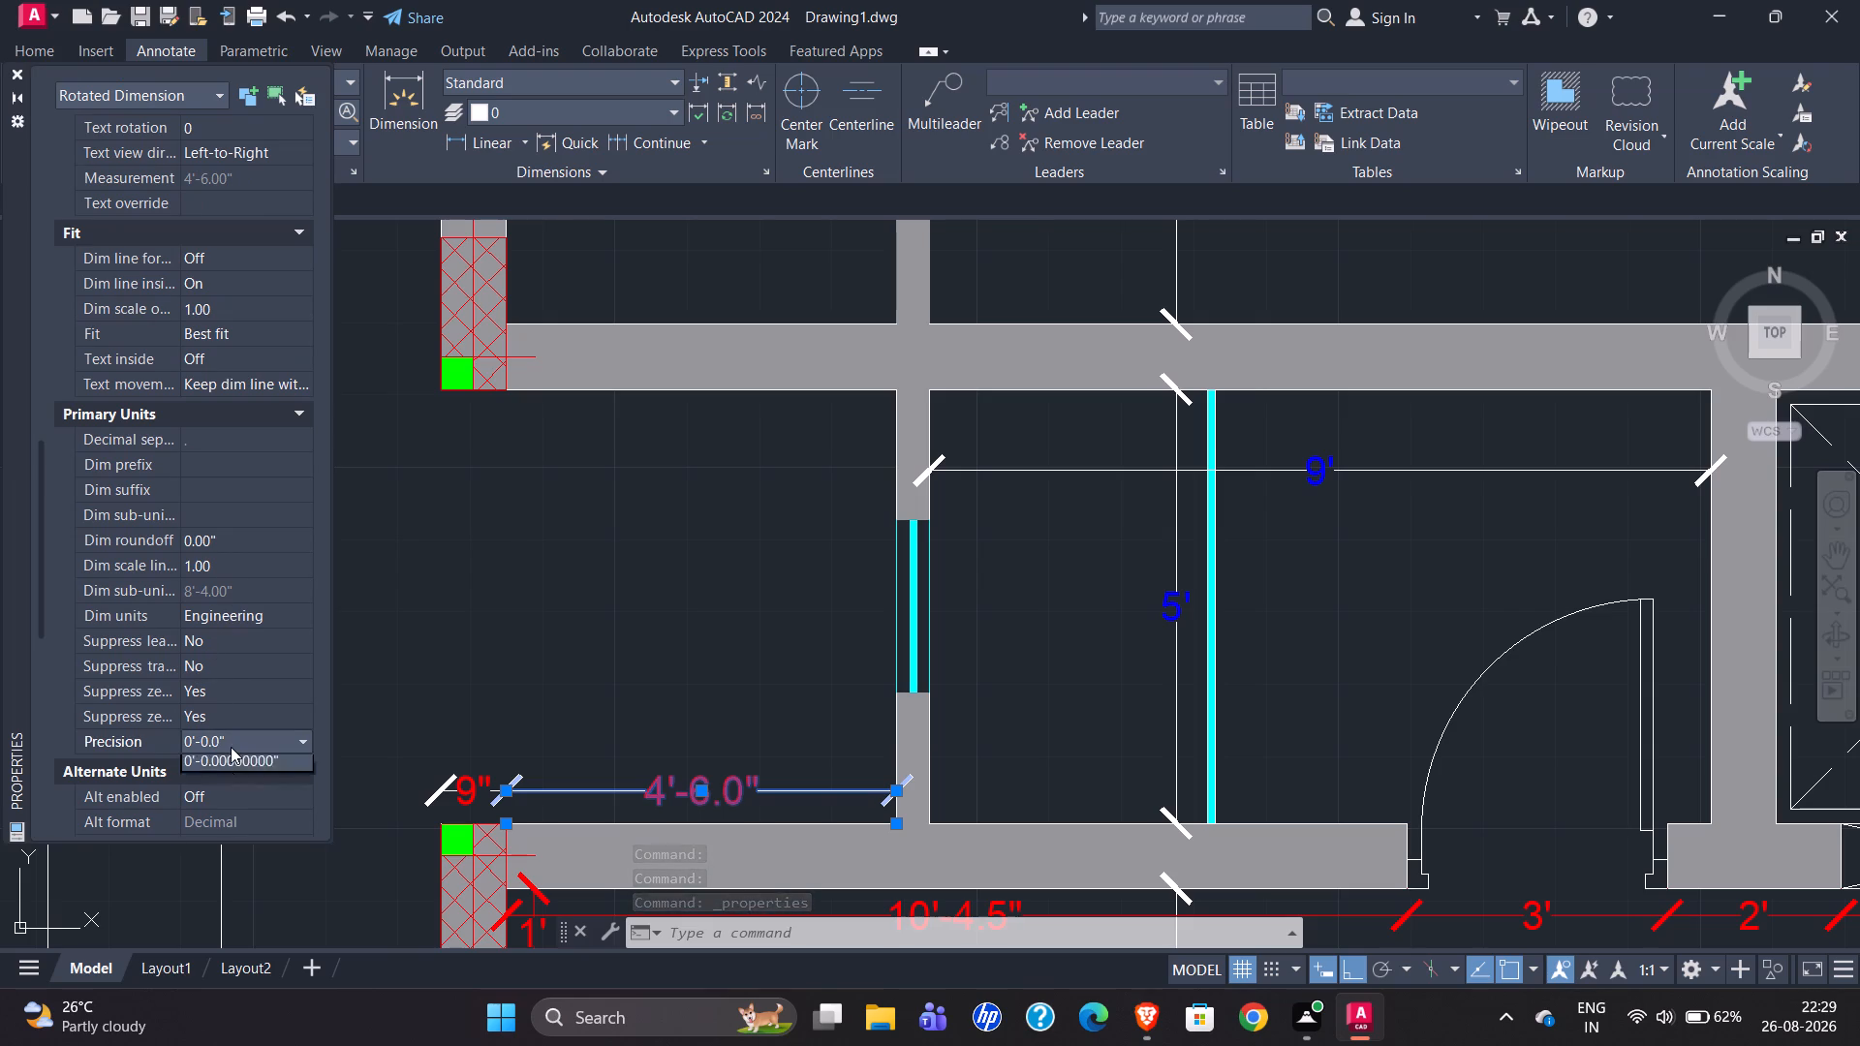
ctrl+click(230, 756)
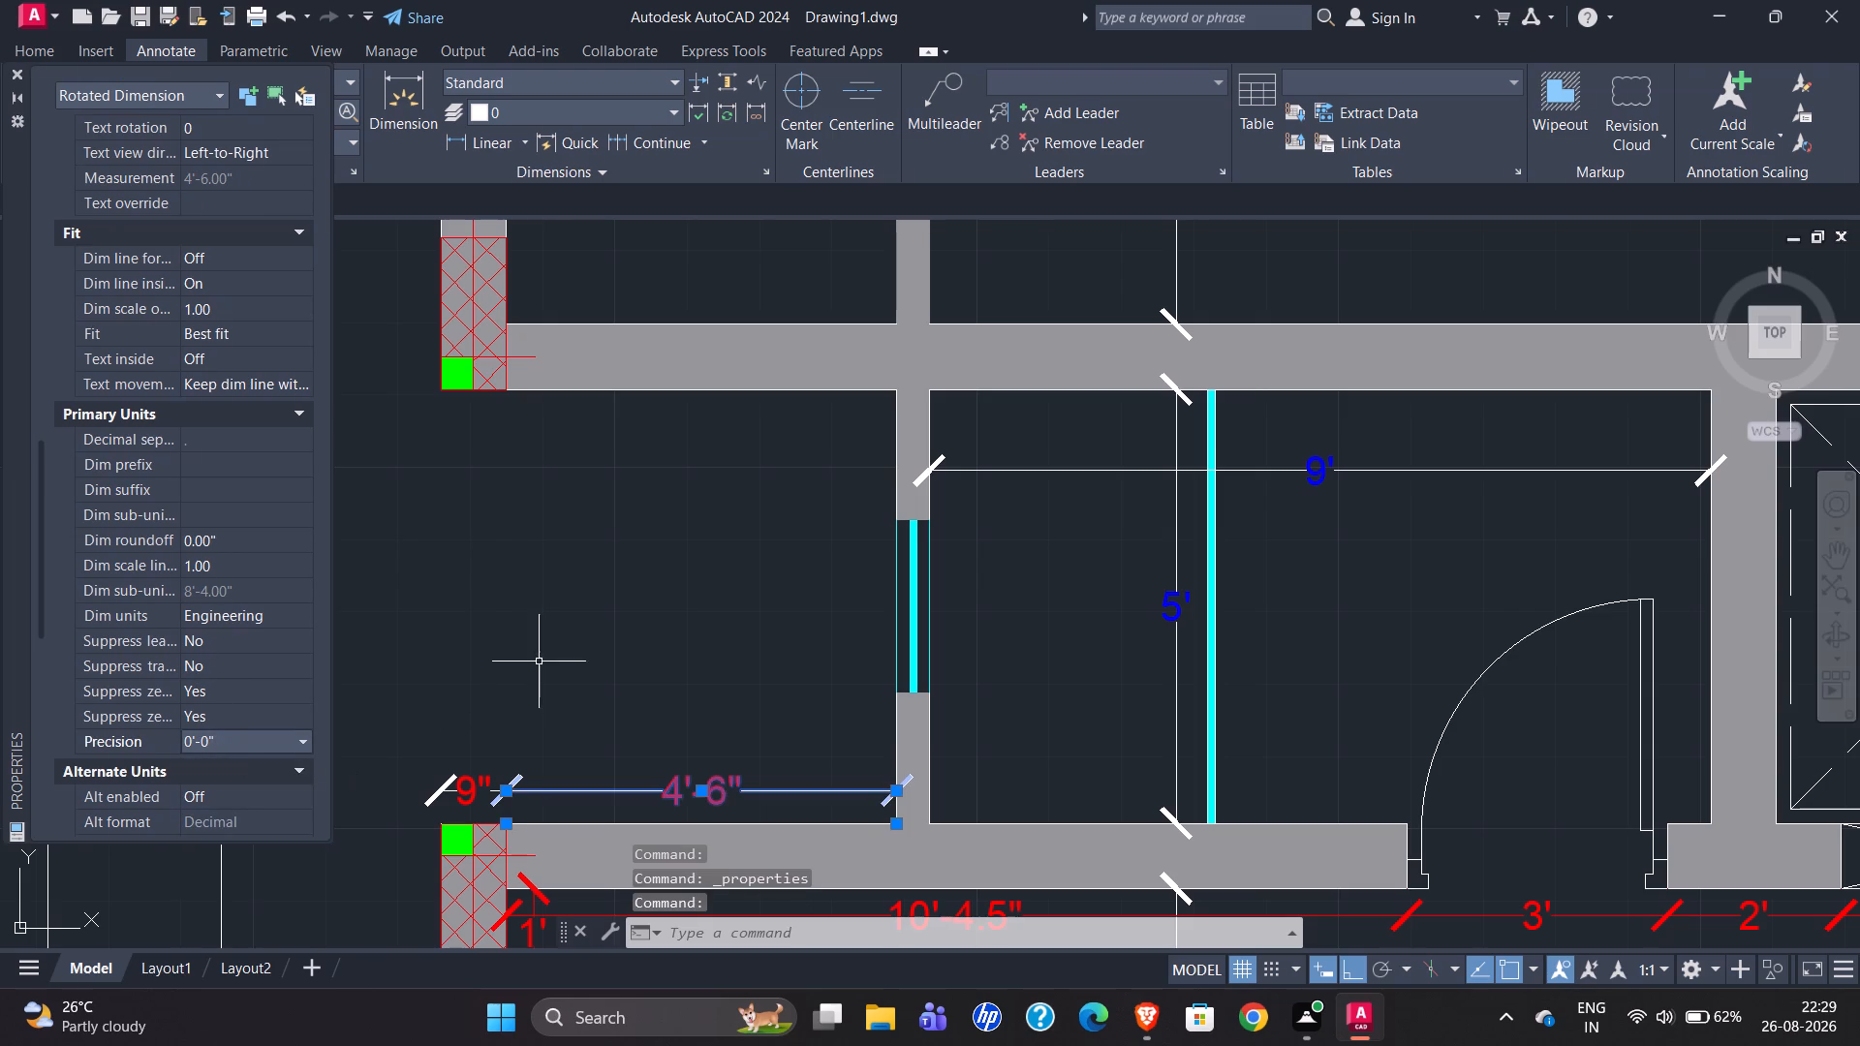
Dimension the width of the column at the wash area's northwest corner, placing the dimension just below the column.
key(Escape)
ctrl+click(18, 73)
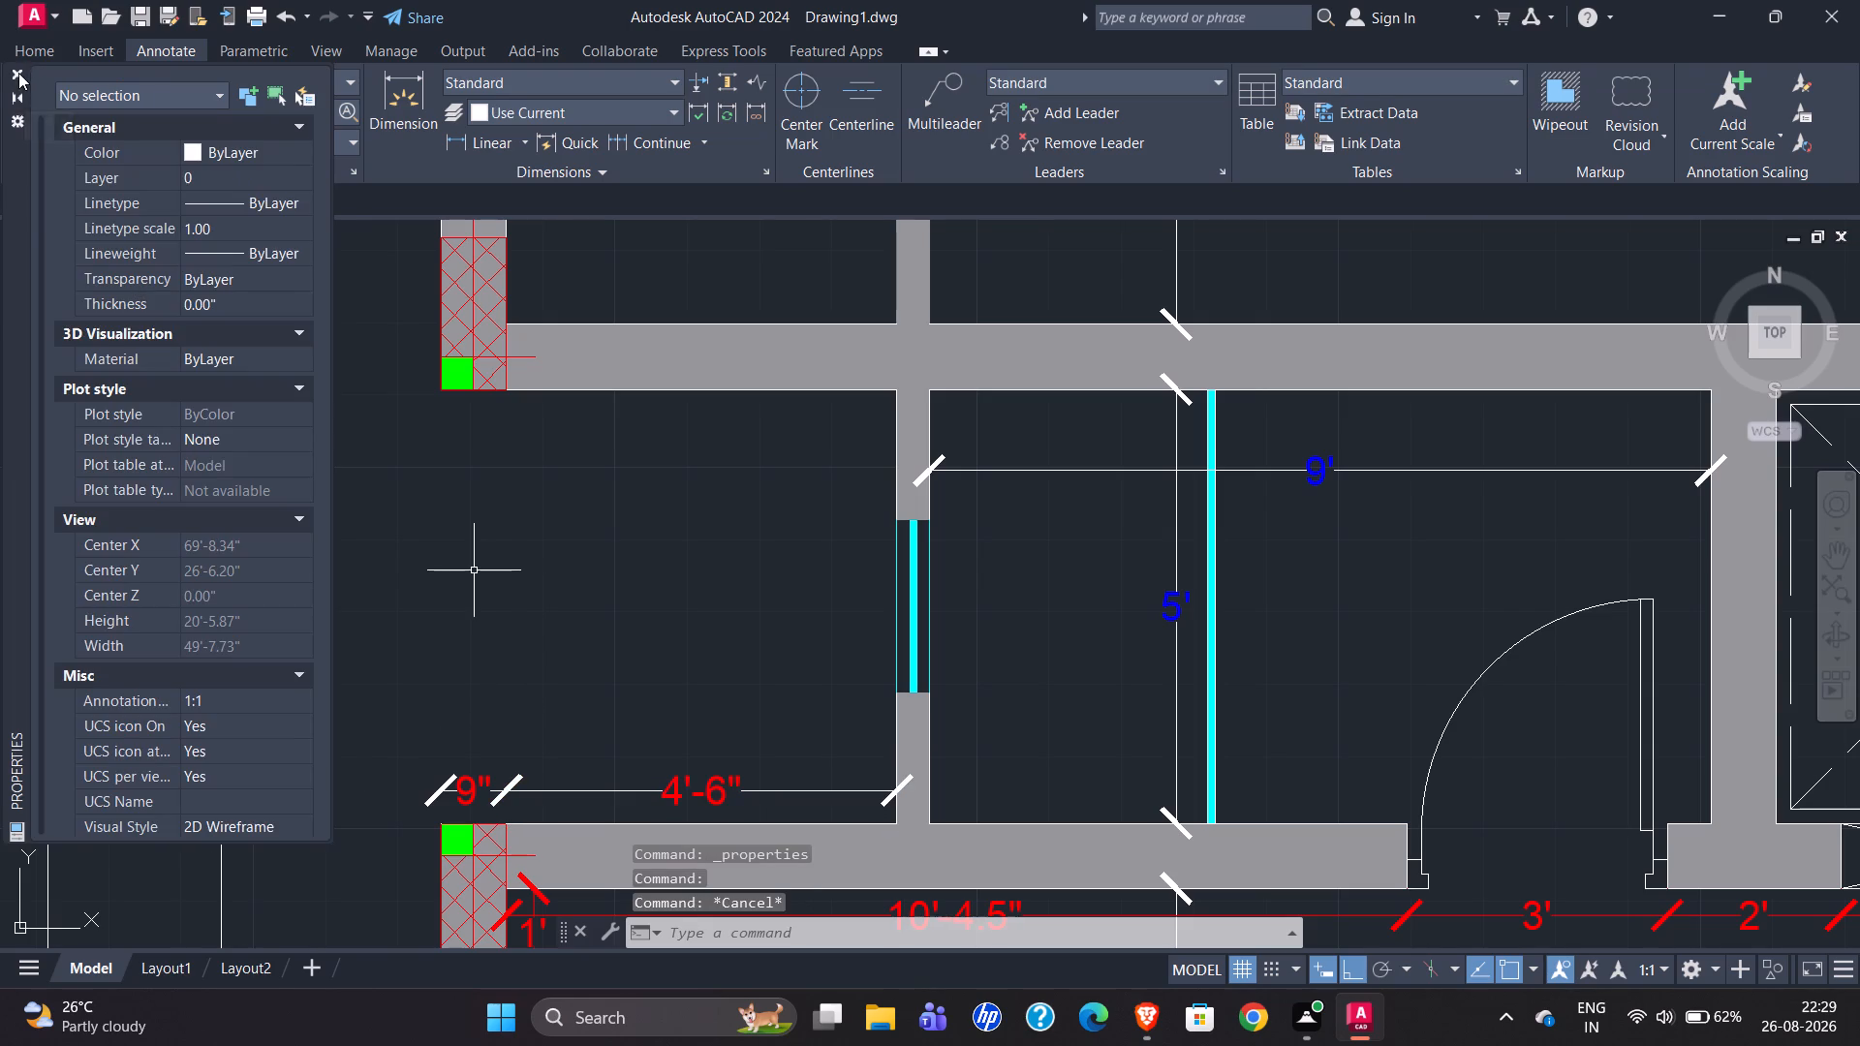
ctrl+click(374, 93)
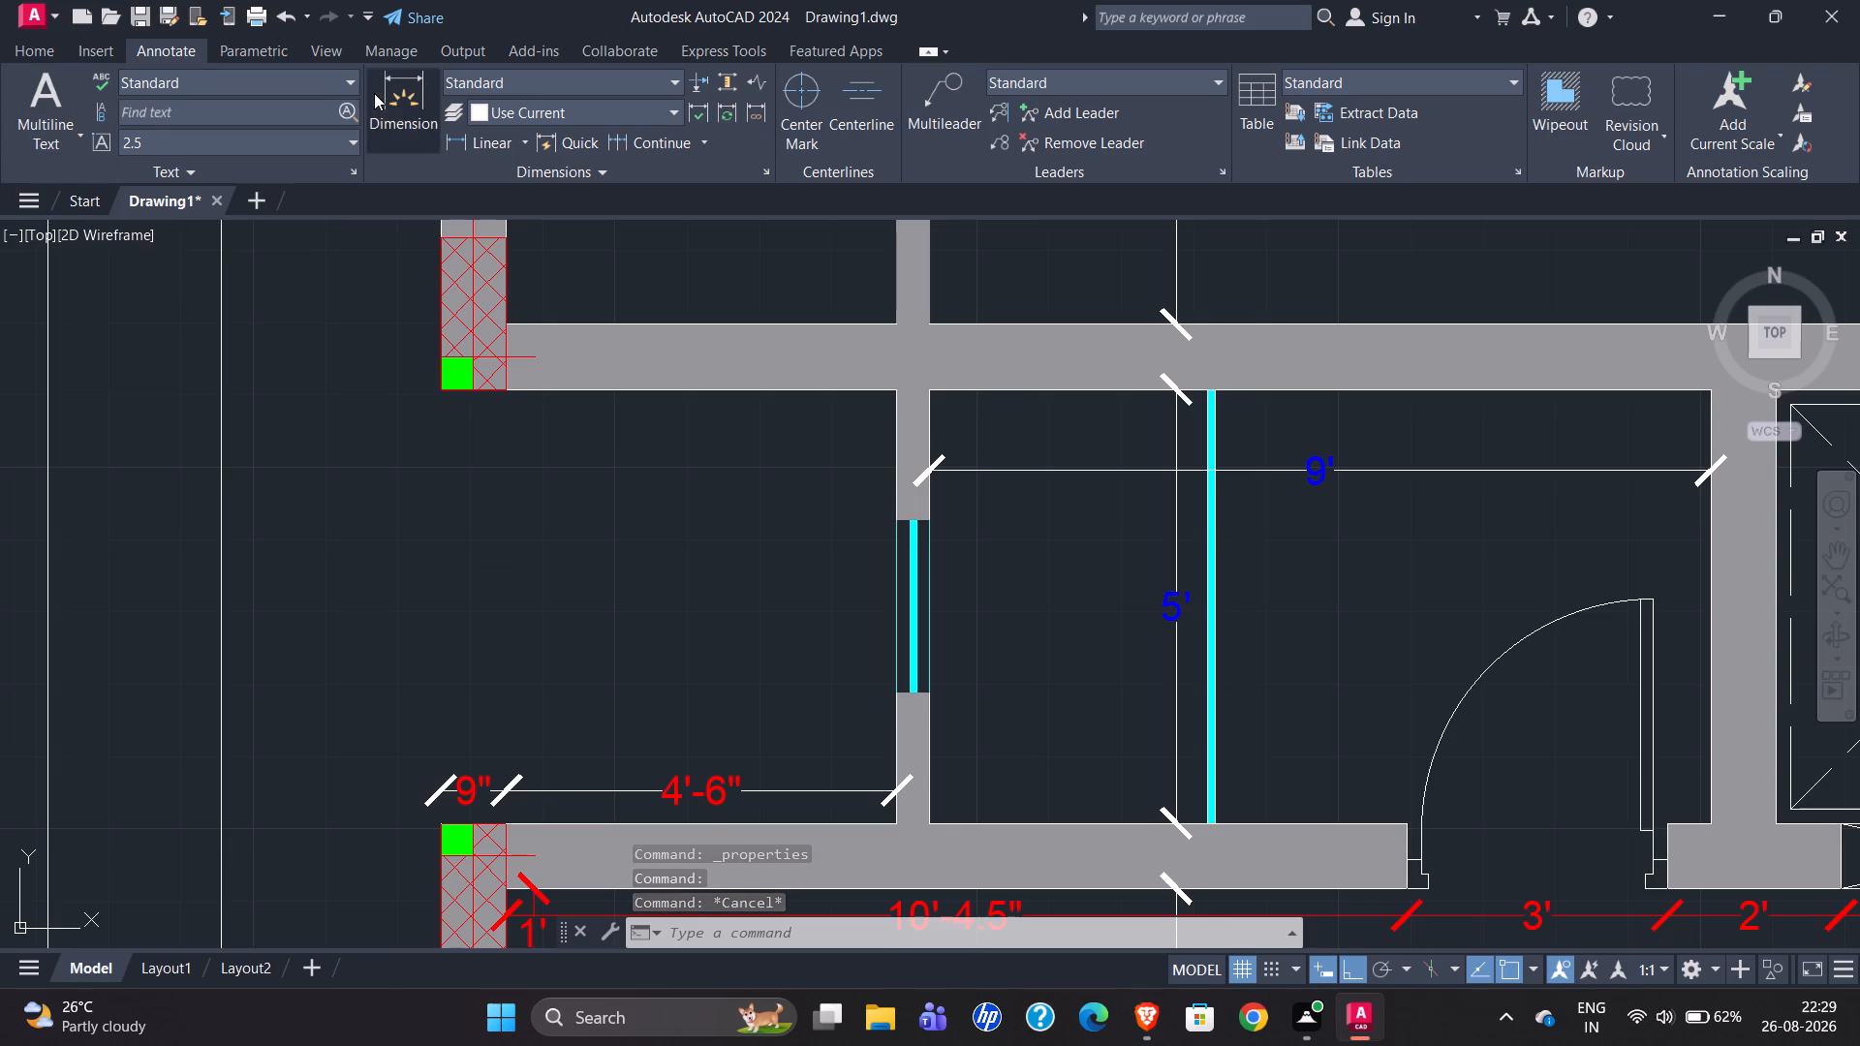
ctrl+click(442, 393)
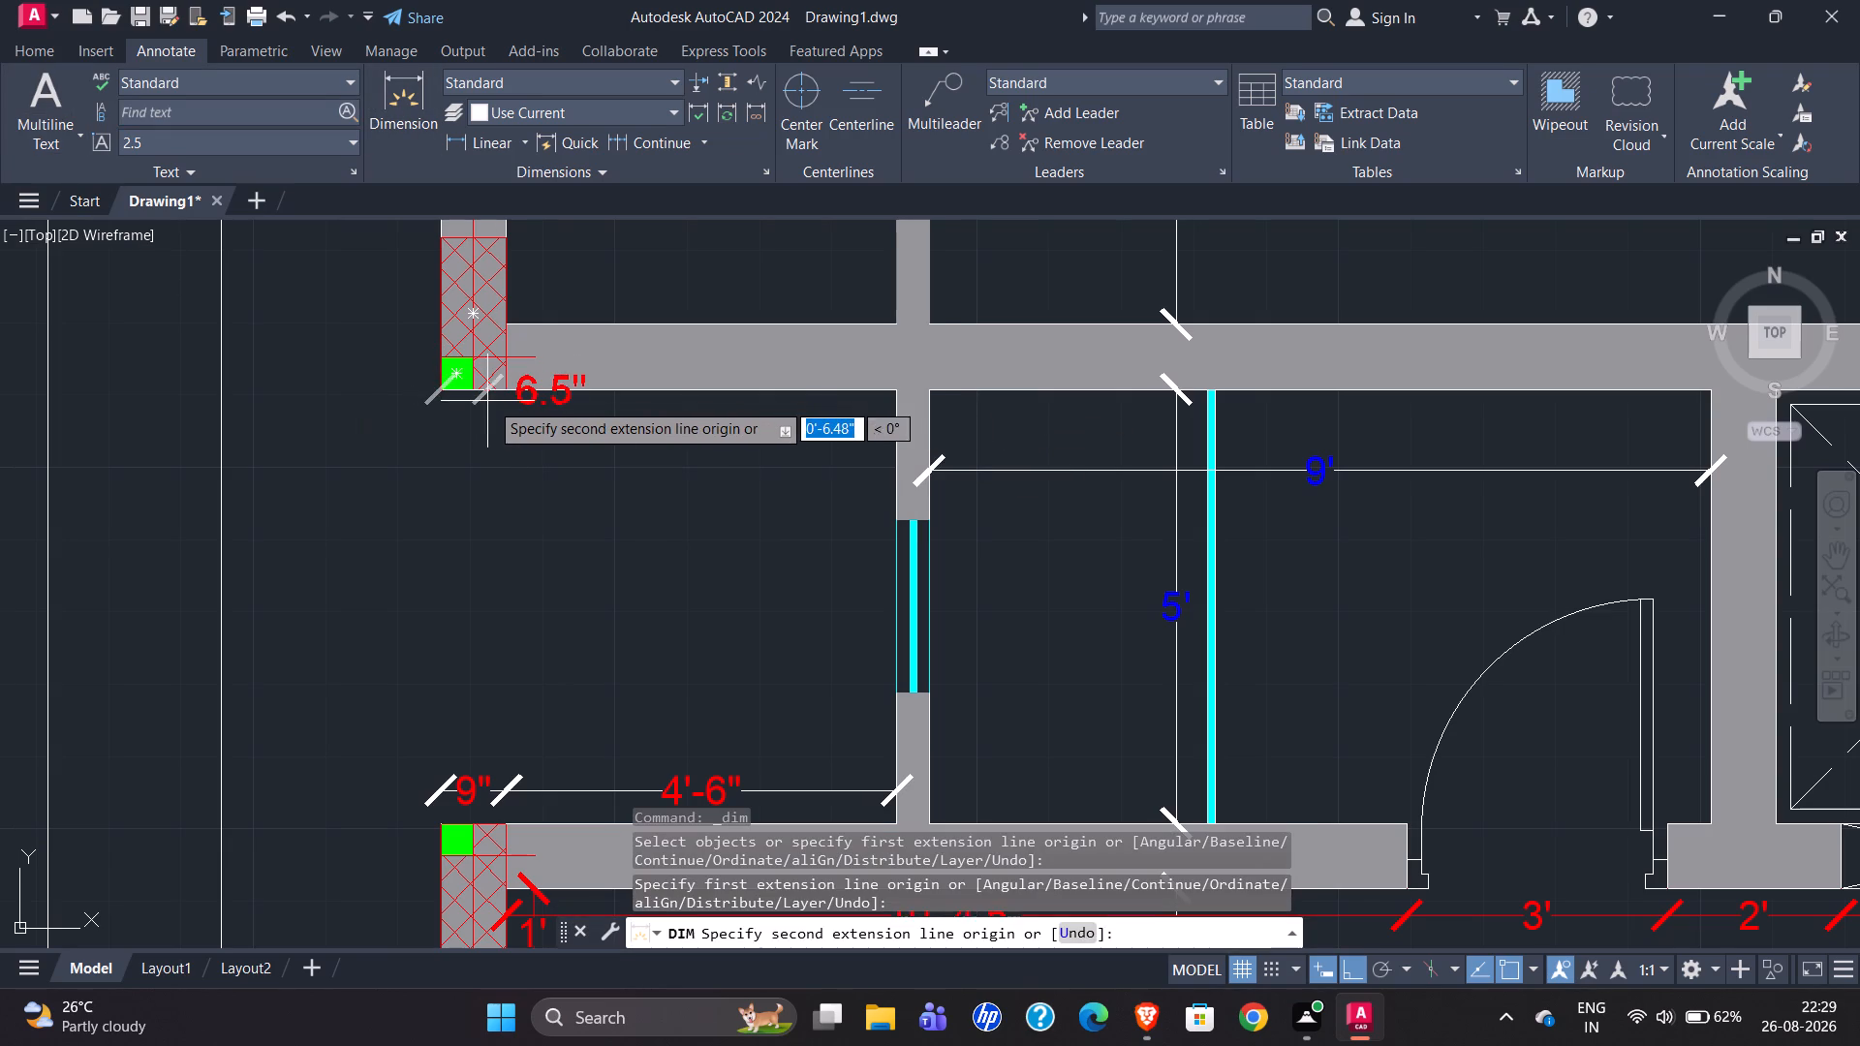
ctrl+click(507, 390)
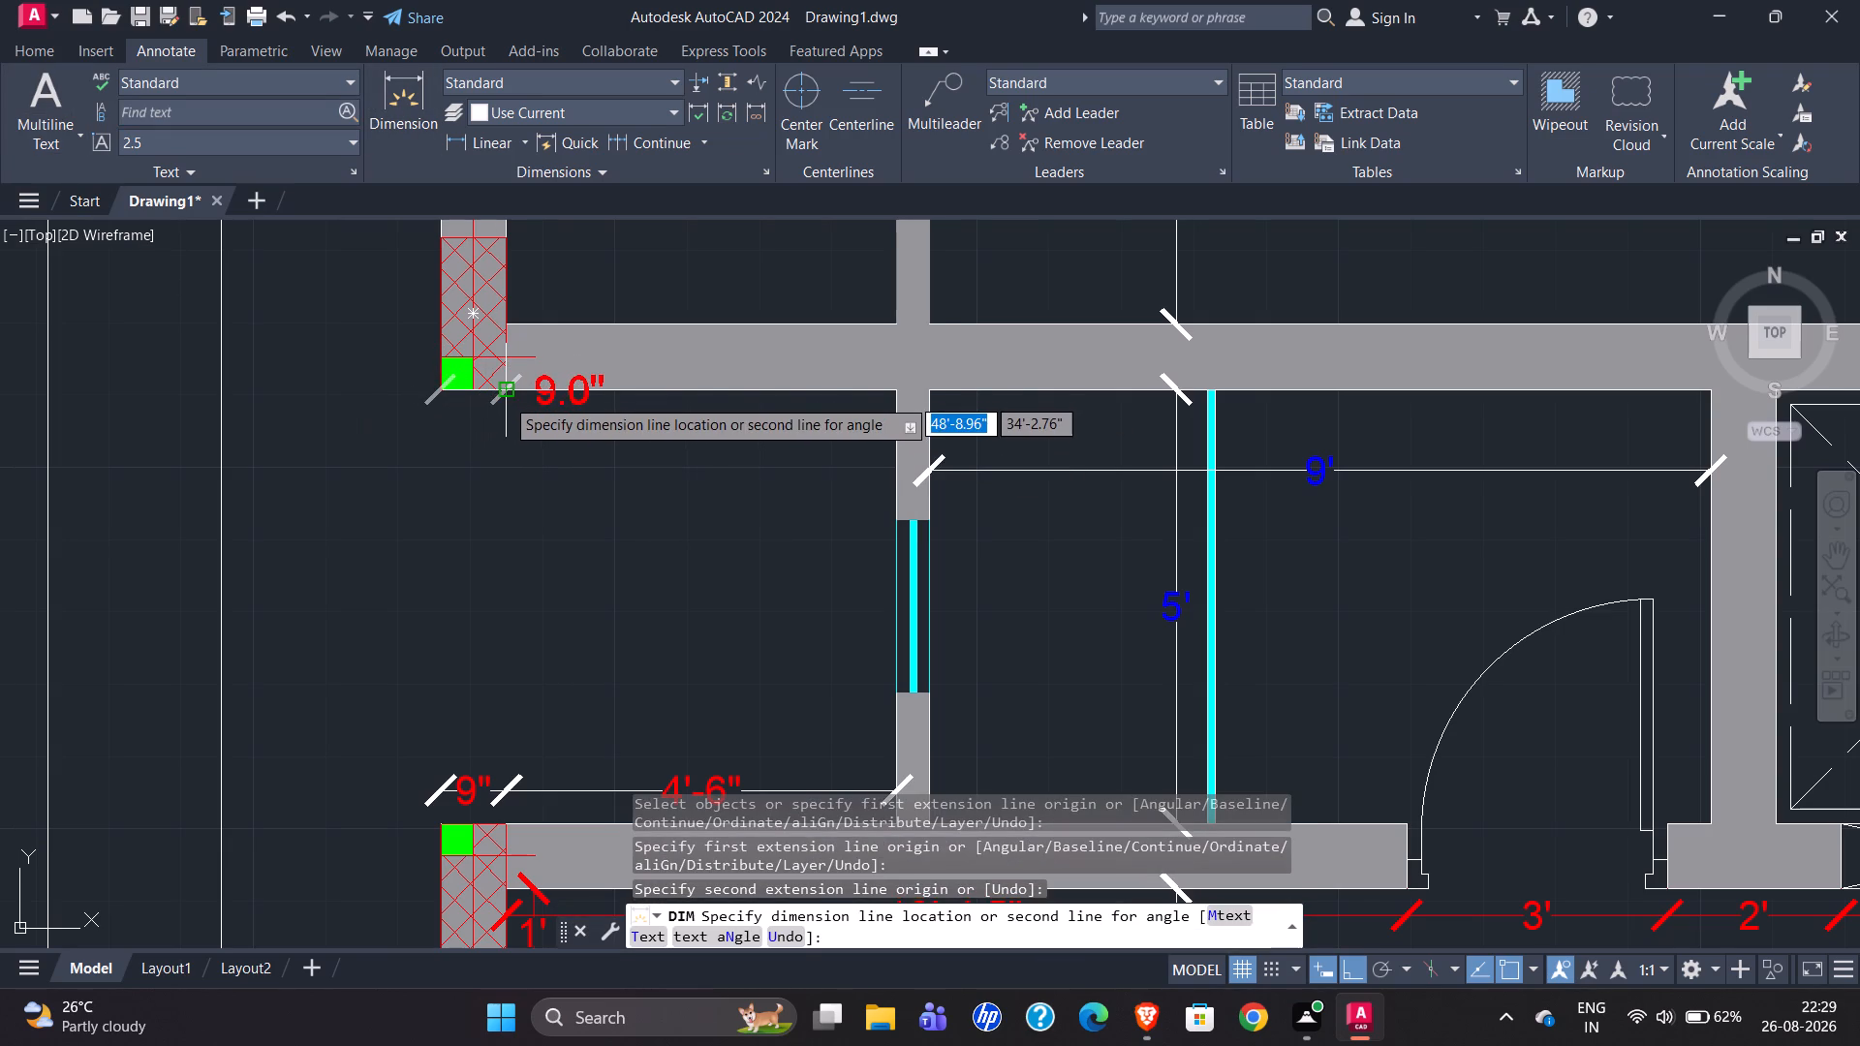
ctrl+click(520, 420)
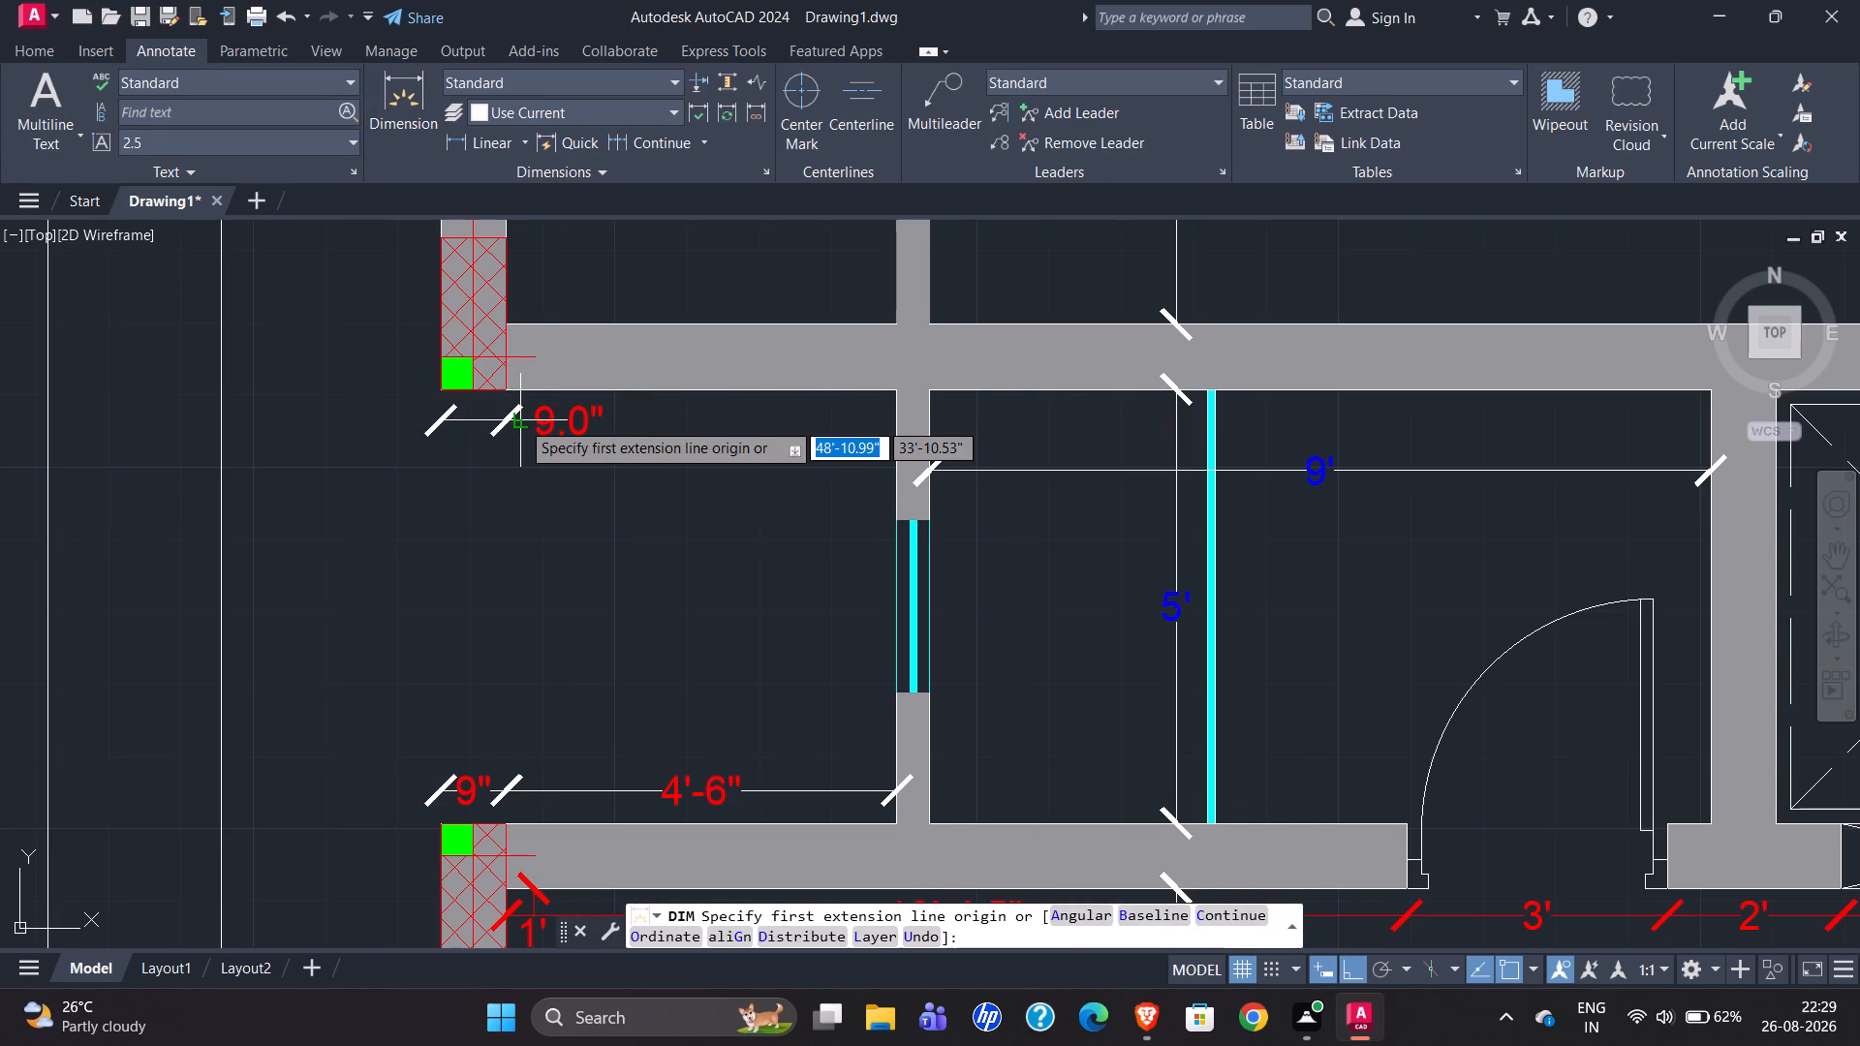
ctrl+click(59, 97)
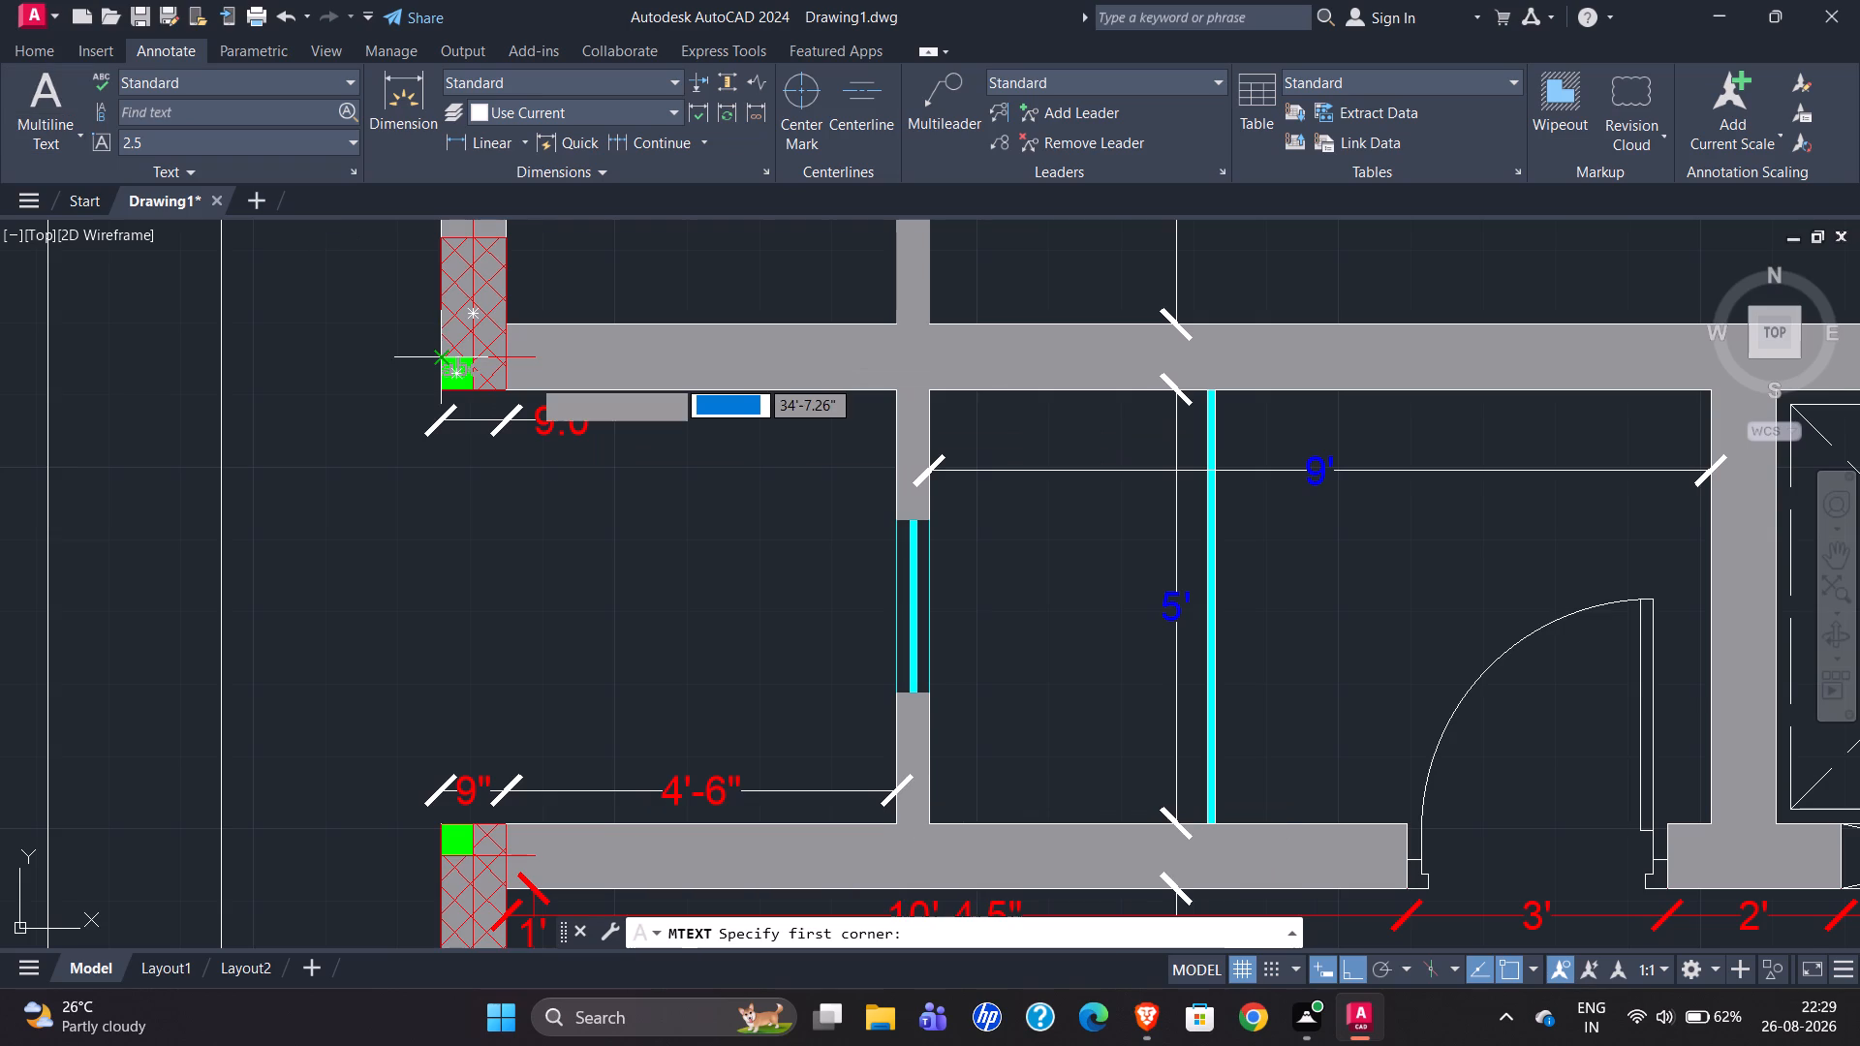
key(Escape)
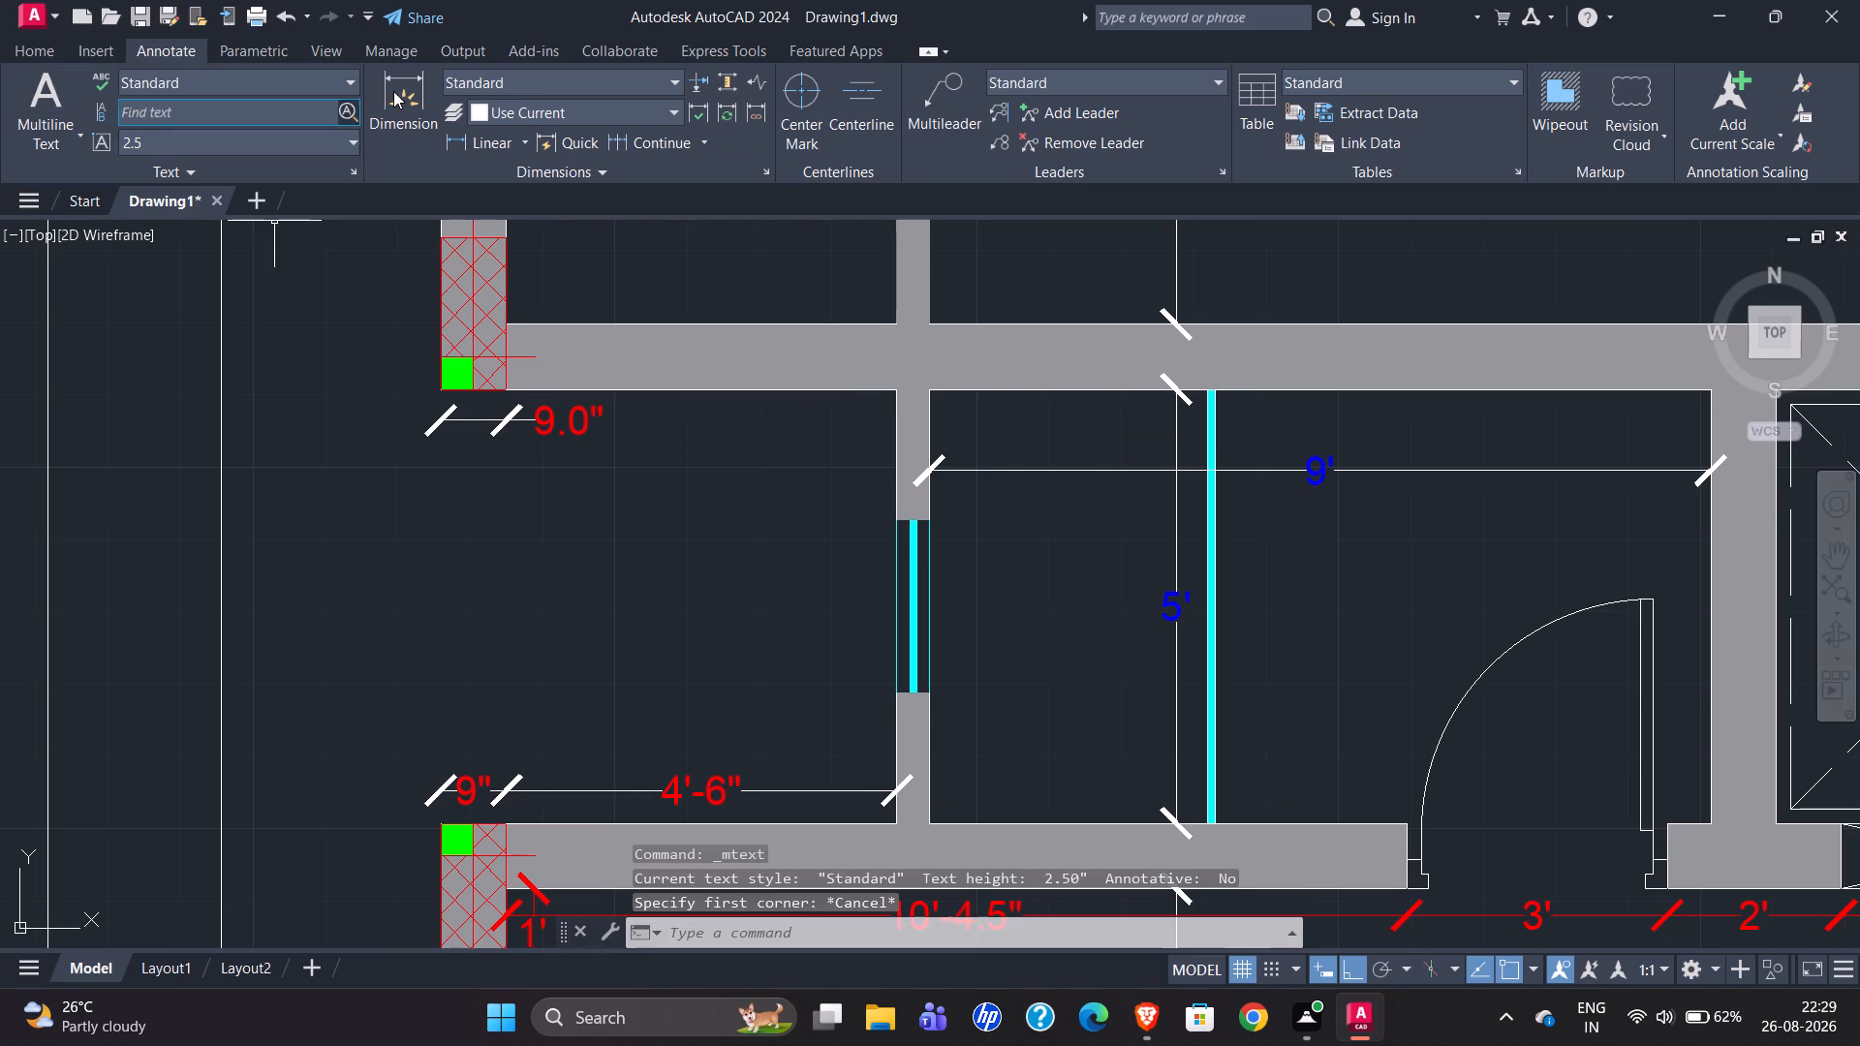
Dimension the wall stretch from that column's east edge to the window wall, in line with the column's width dimension.
ctrl+click(402, 88)
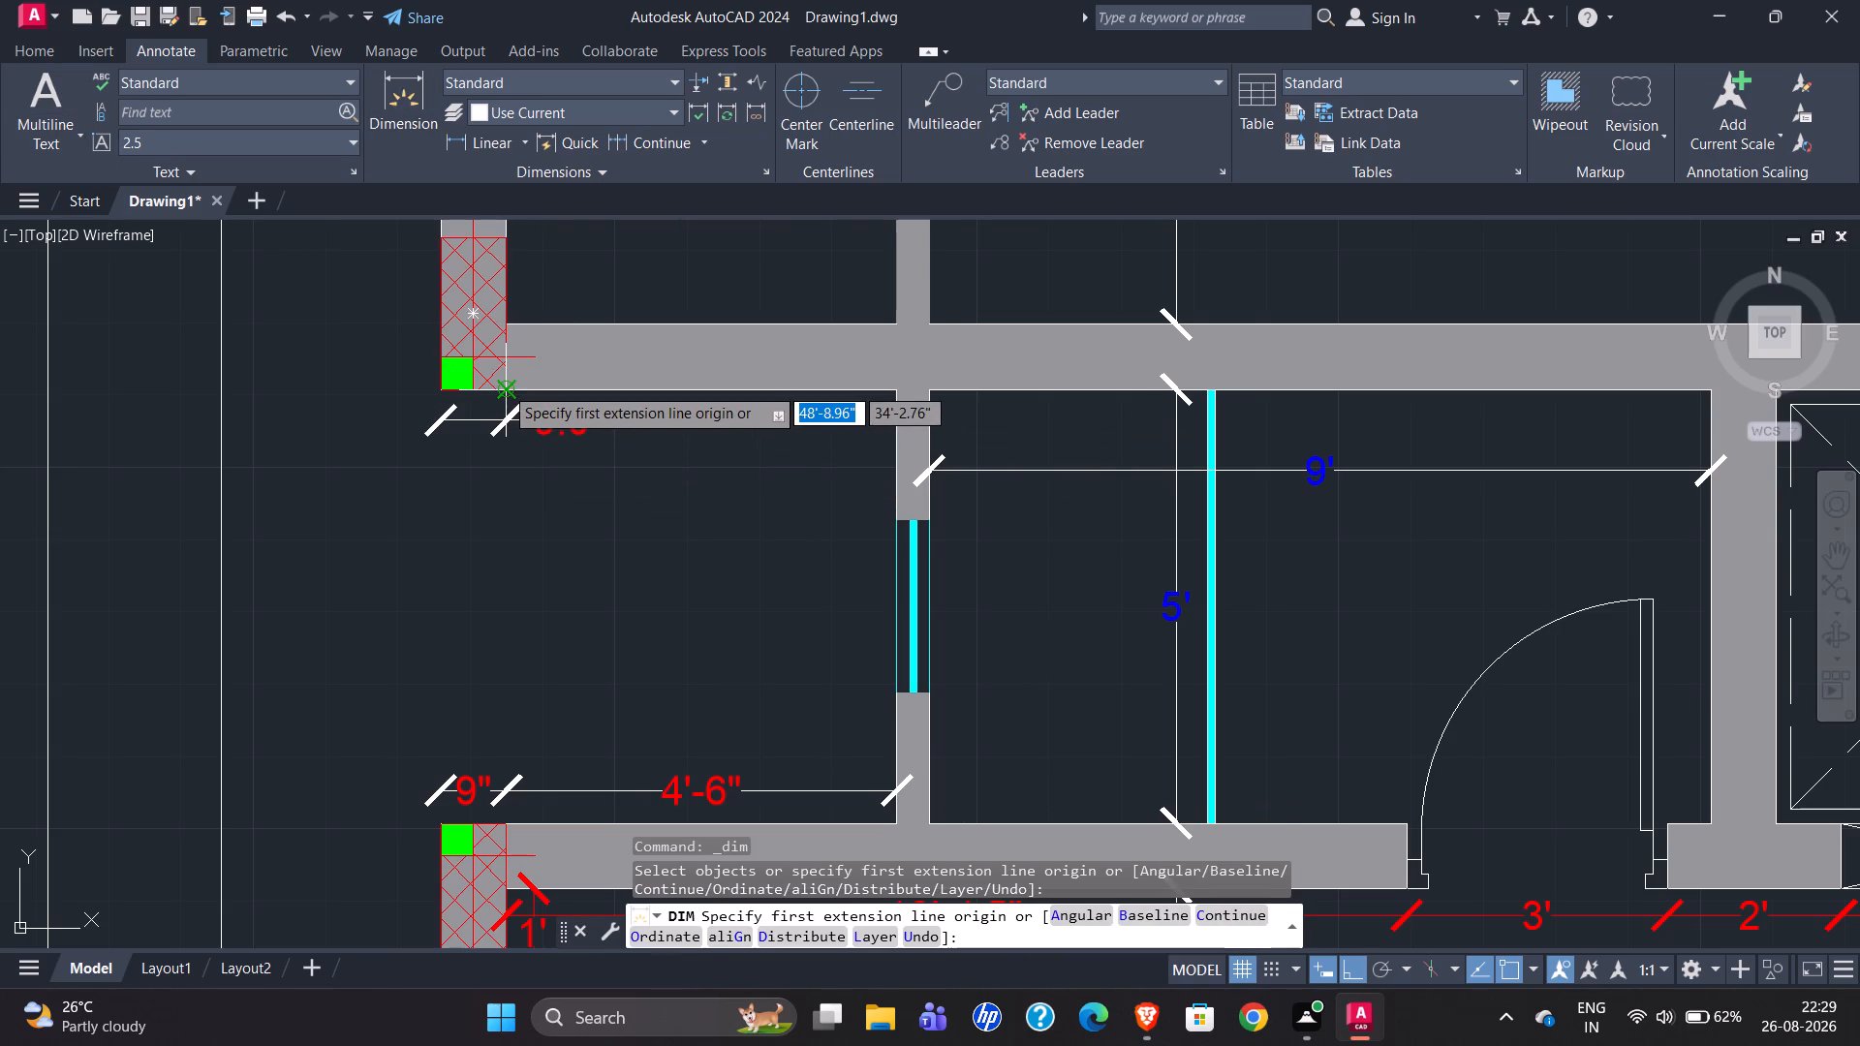
ctrl+click(504, 384)
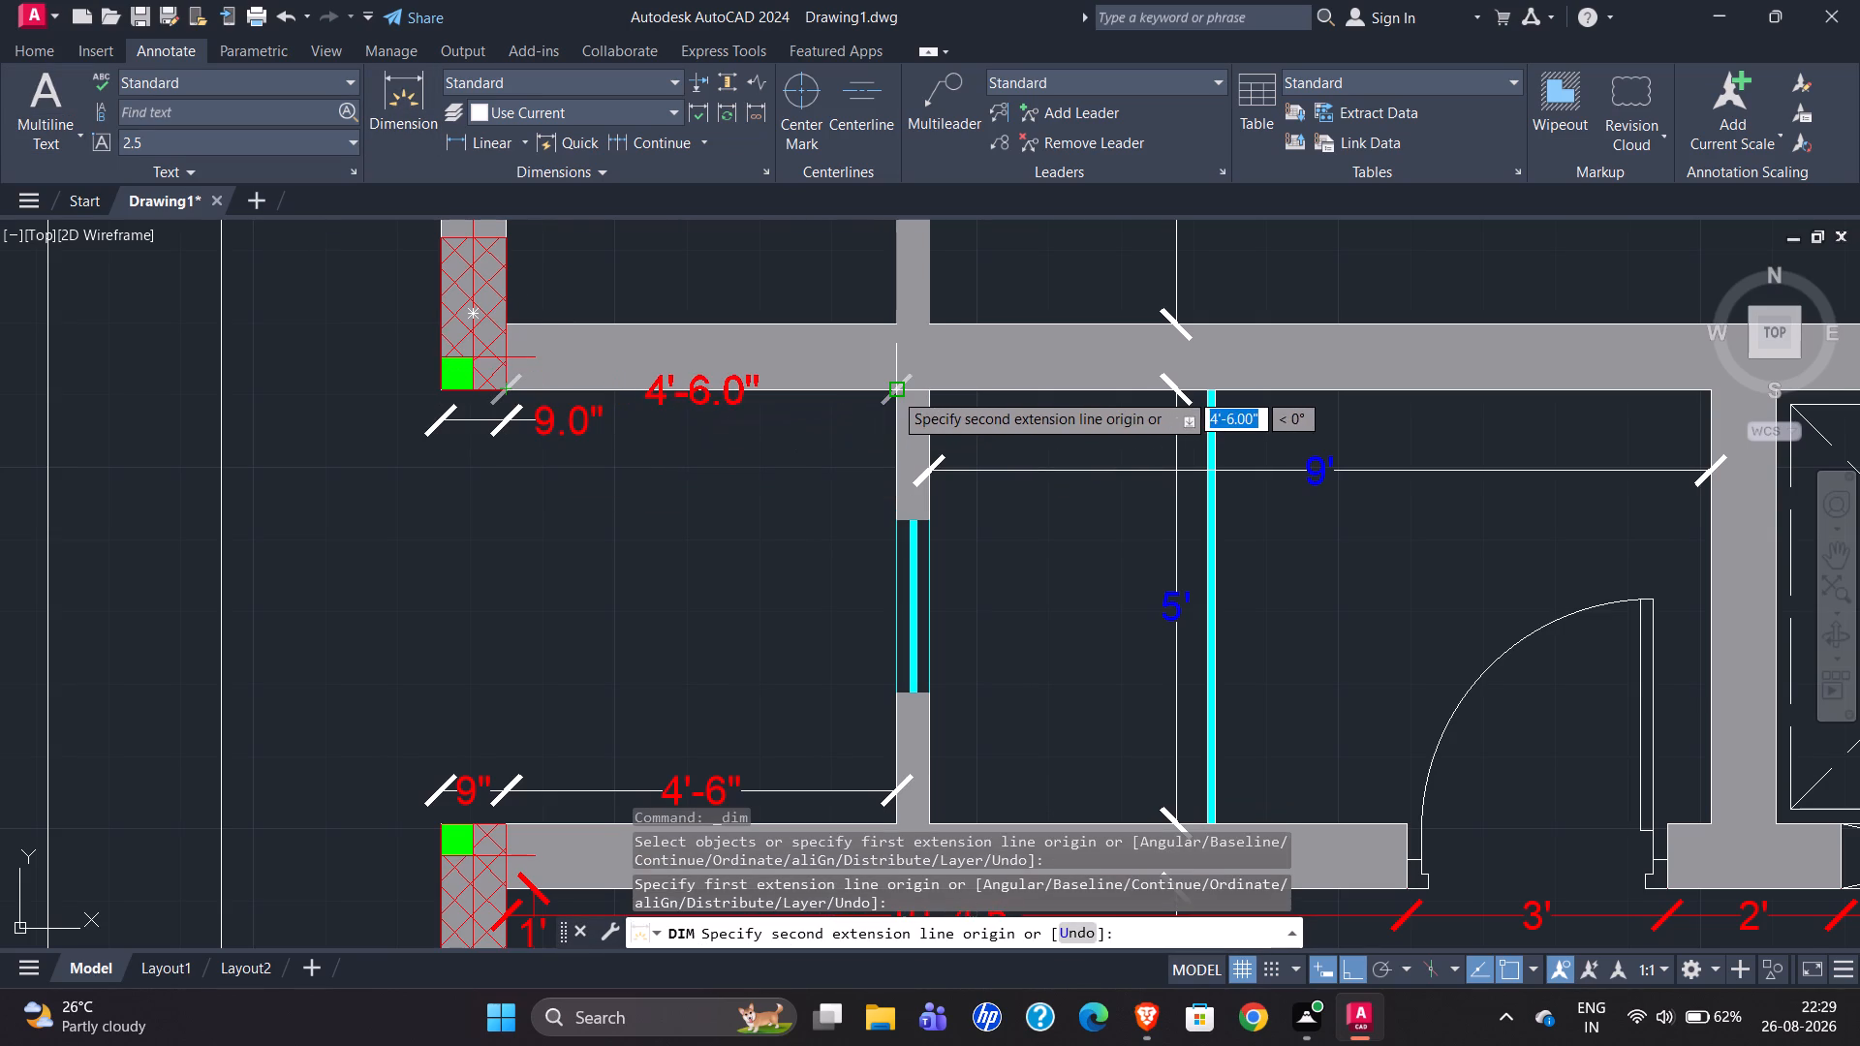
ctrl+click(895, 391)
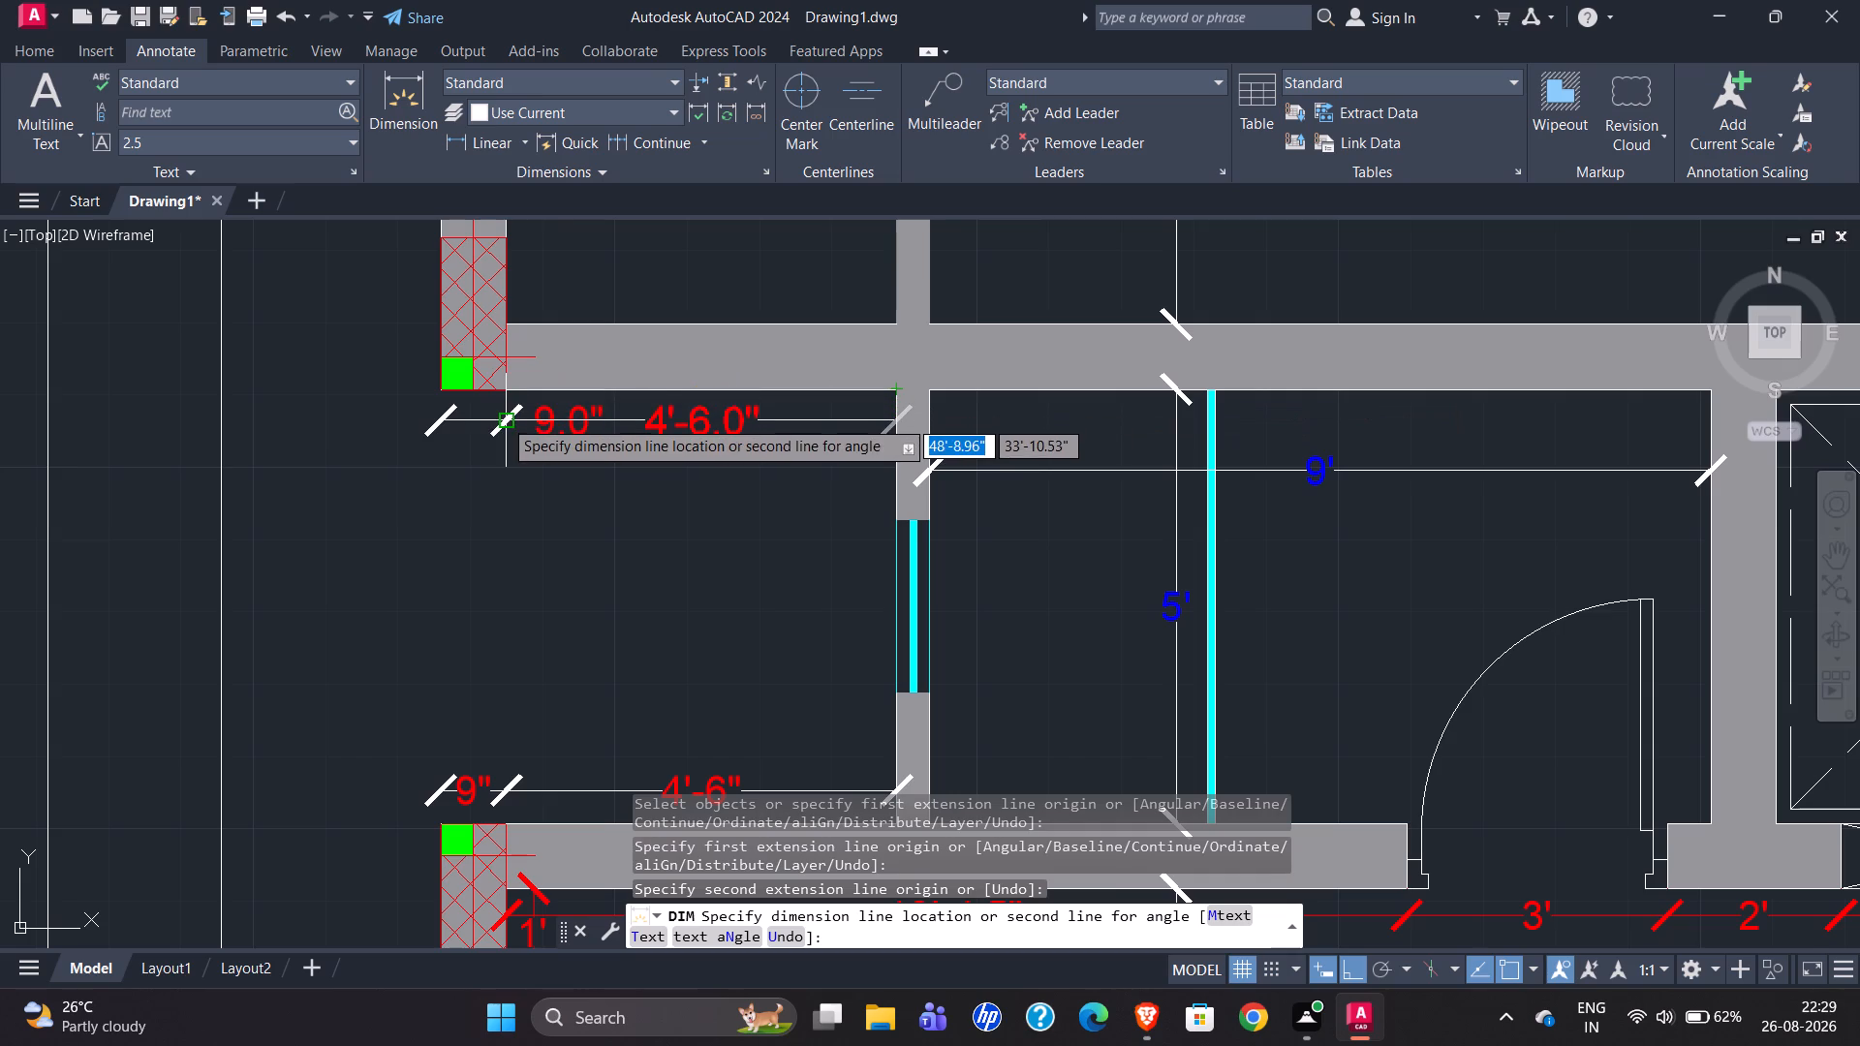
ctrl+click(503, 418)
Examine the reference plan's dimensions around the wash area, shower and toilet.
ctrl+scroll(439, 439, down, 1)
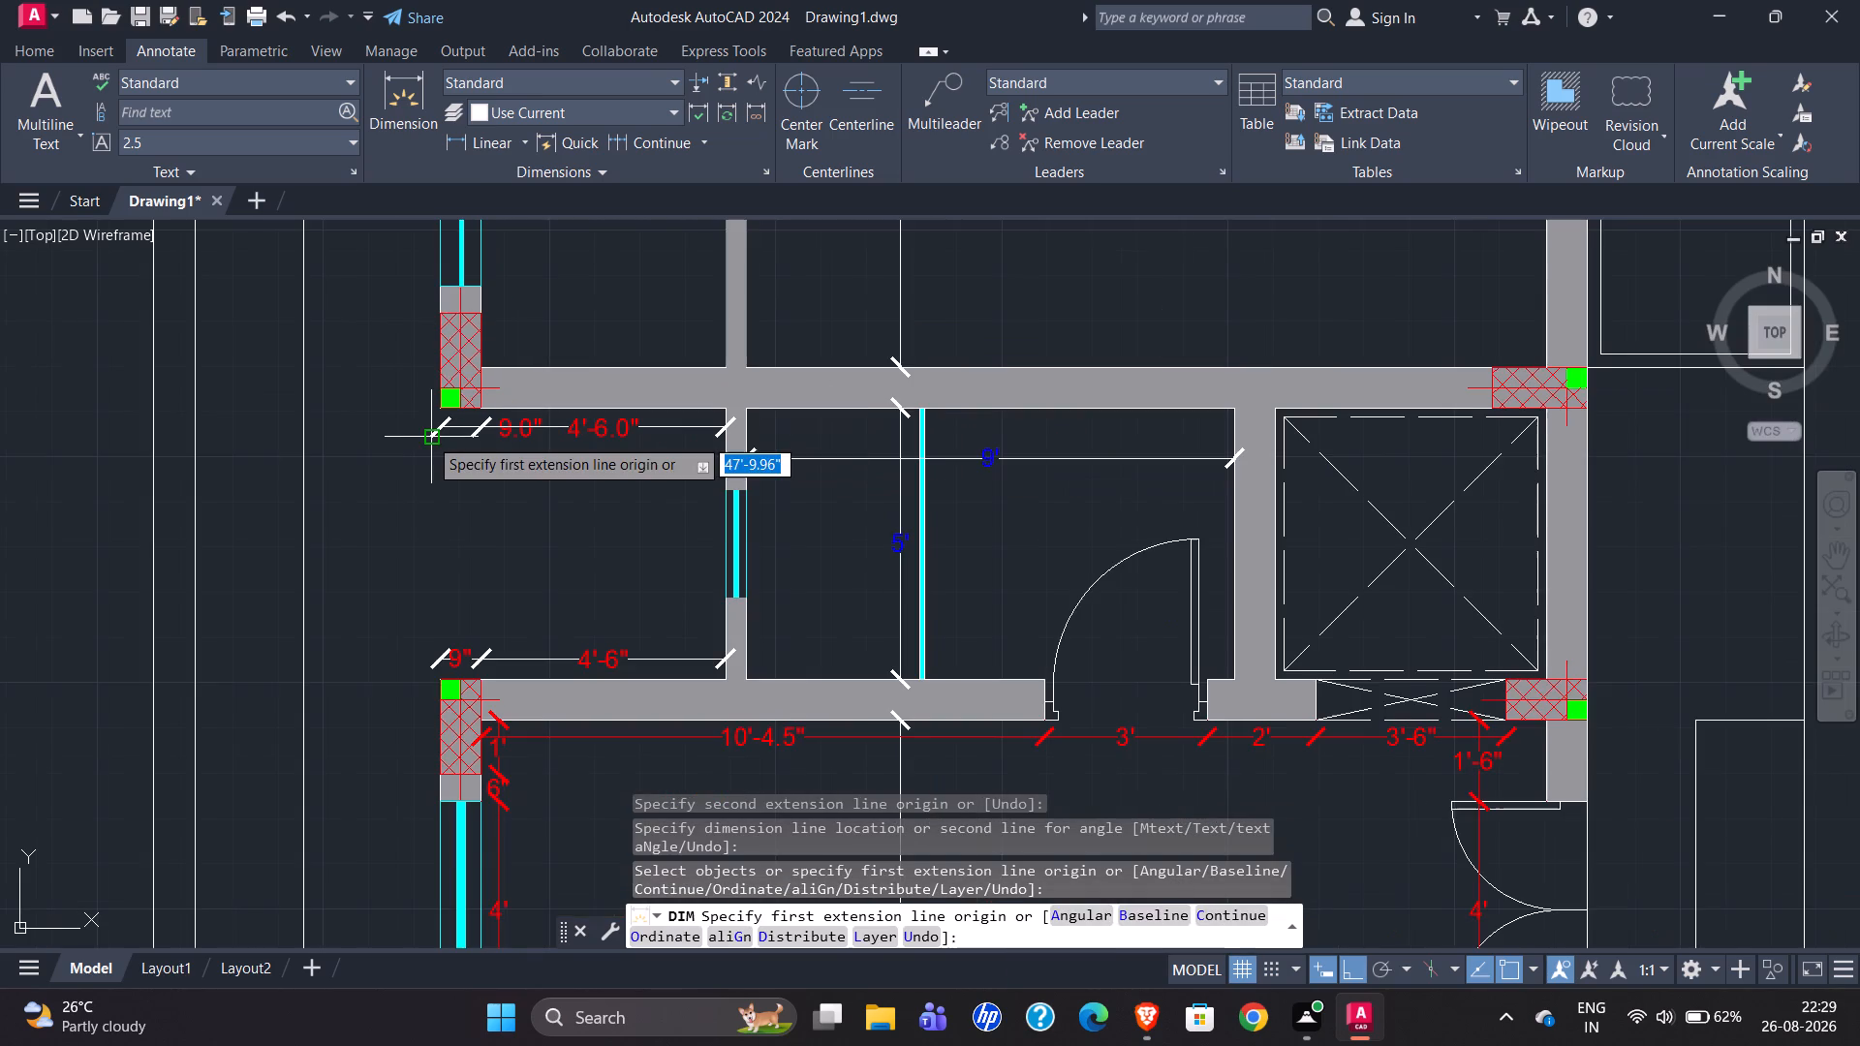
ctrl+scroll(324, 458, down, 4)
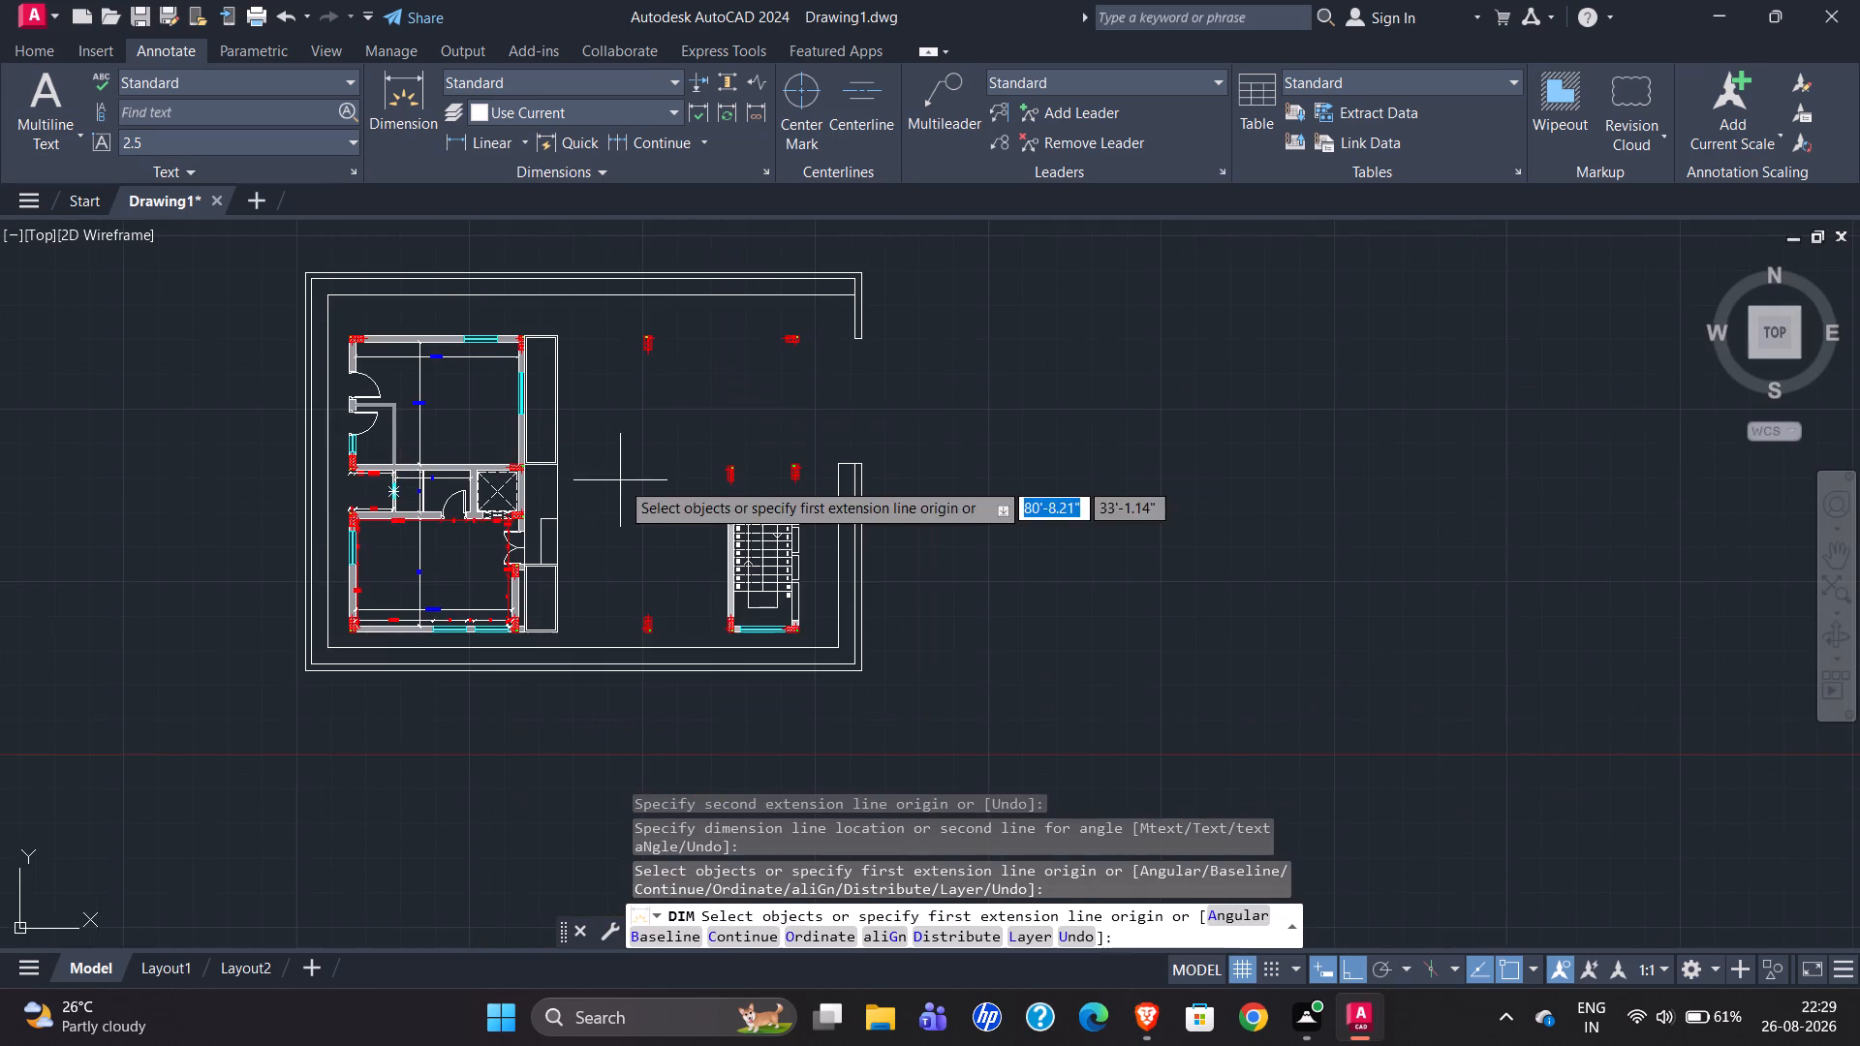
ctrl+scroll(762, 502, down, 2)
ctrl+scroll(235, 510, up, 5)
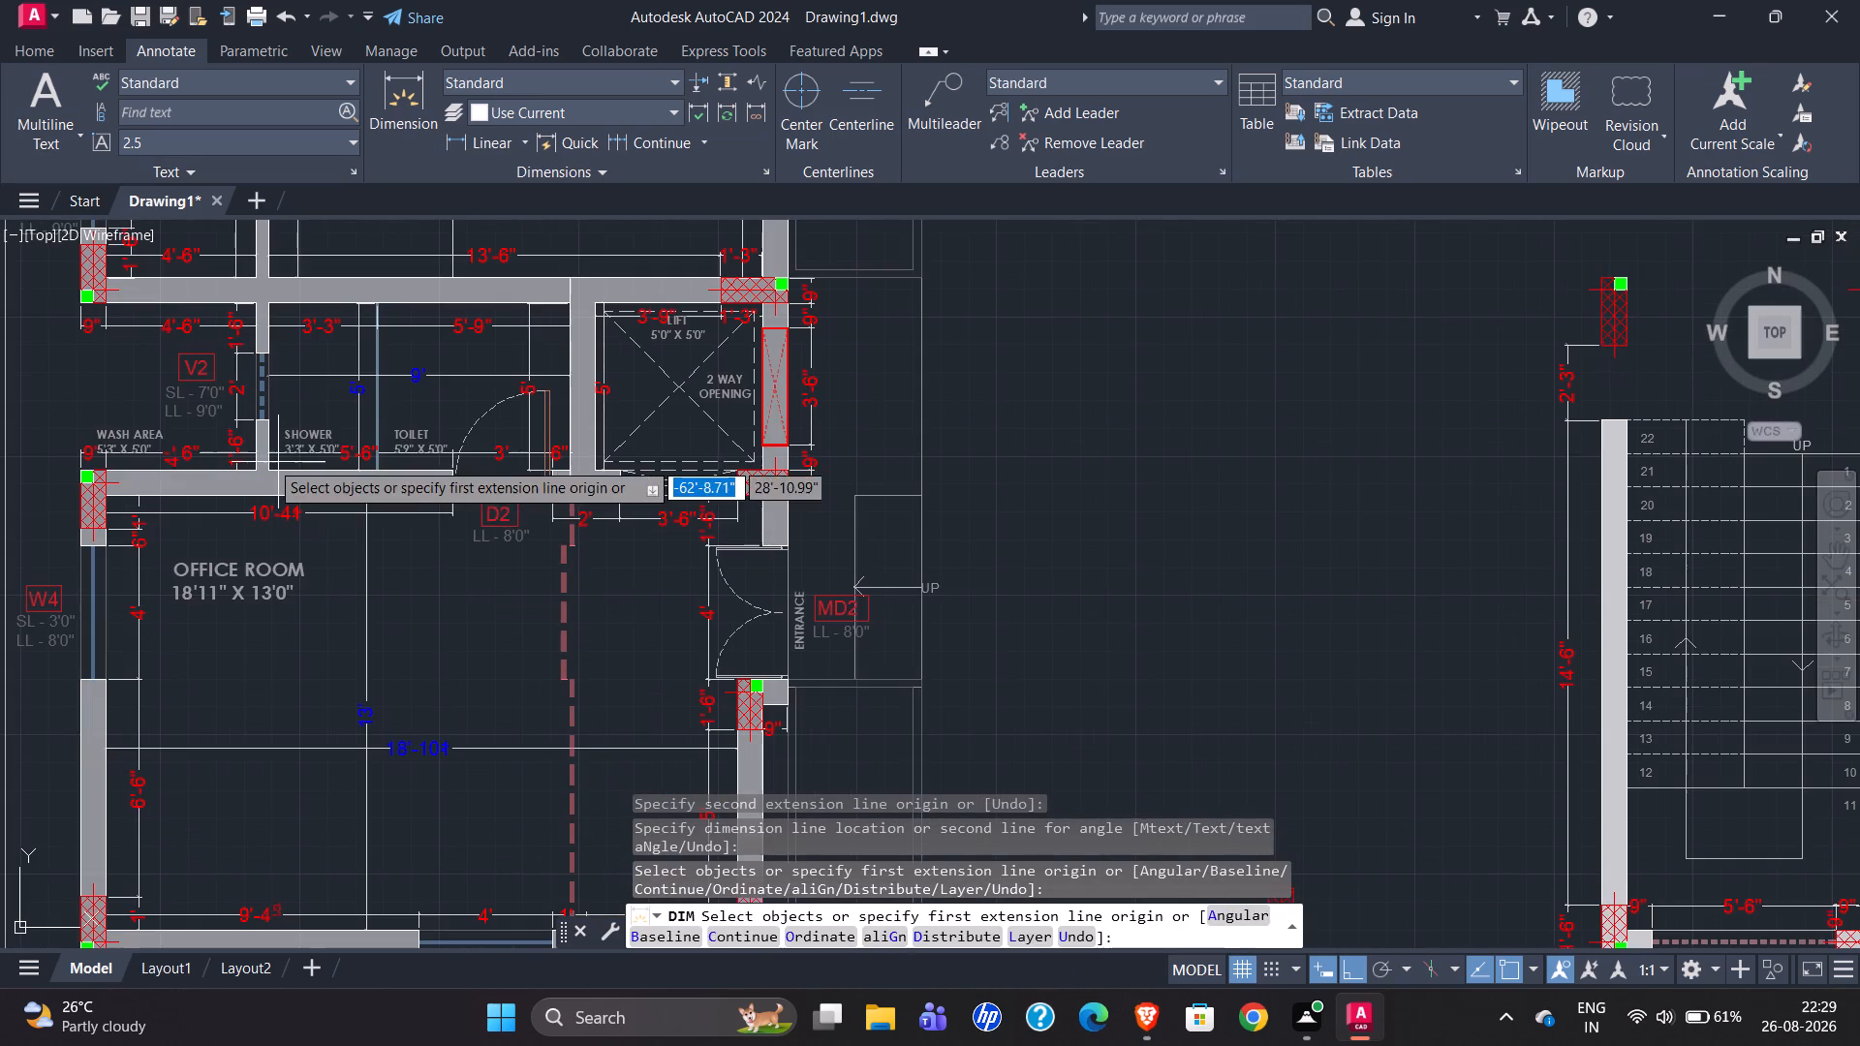
ctrl+scroll(205, 456, up, 2)
ctrl+scroll(167, 559, down, 2)
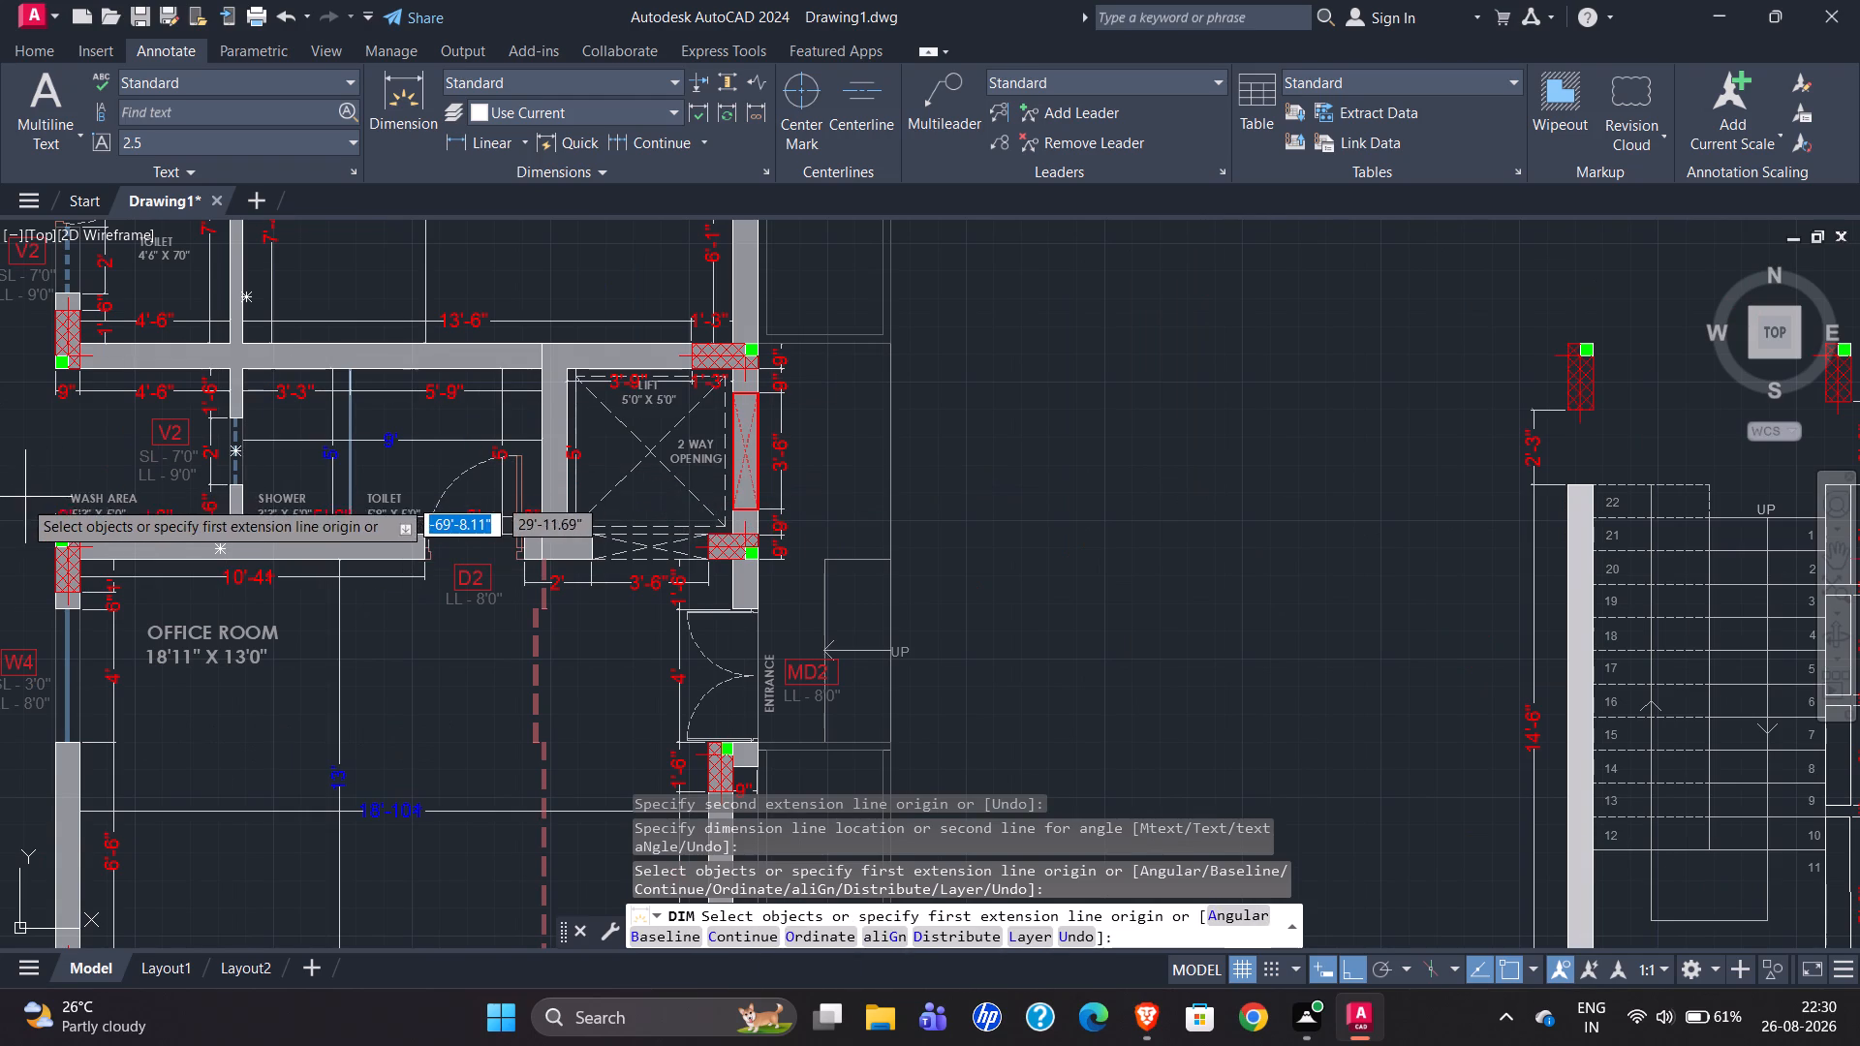
ctrl+scroll(16, 502, down, 1)
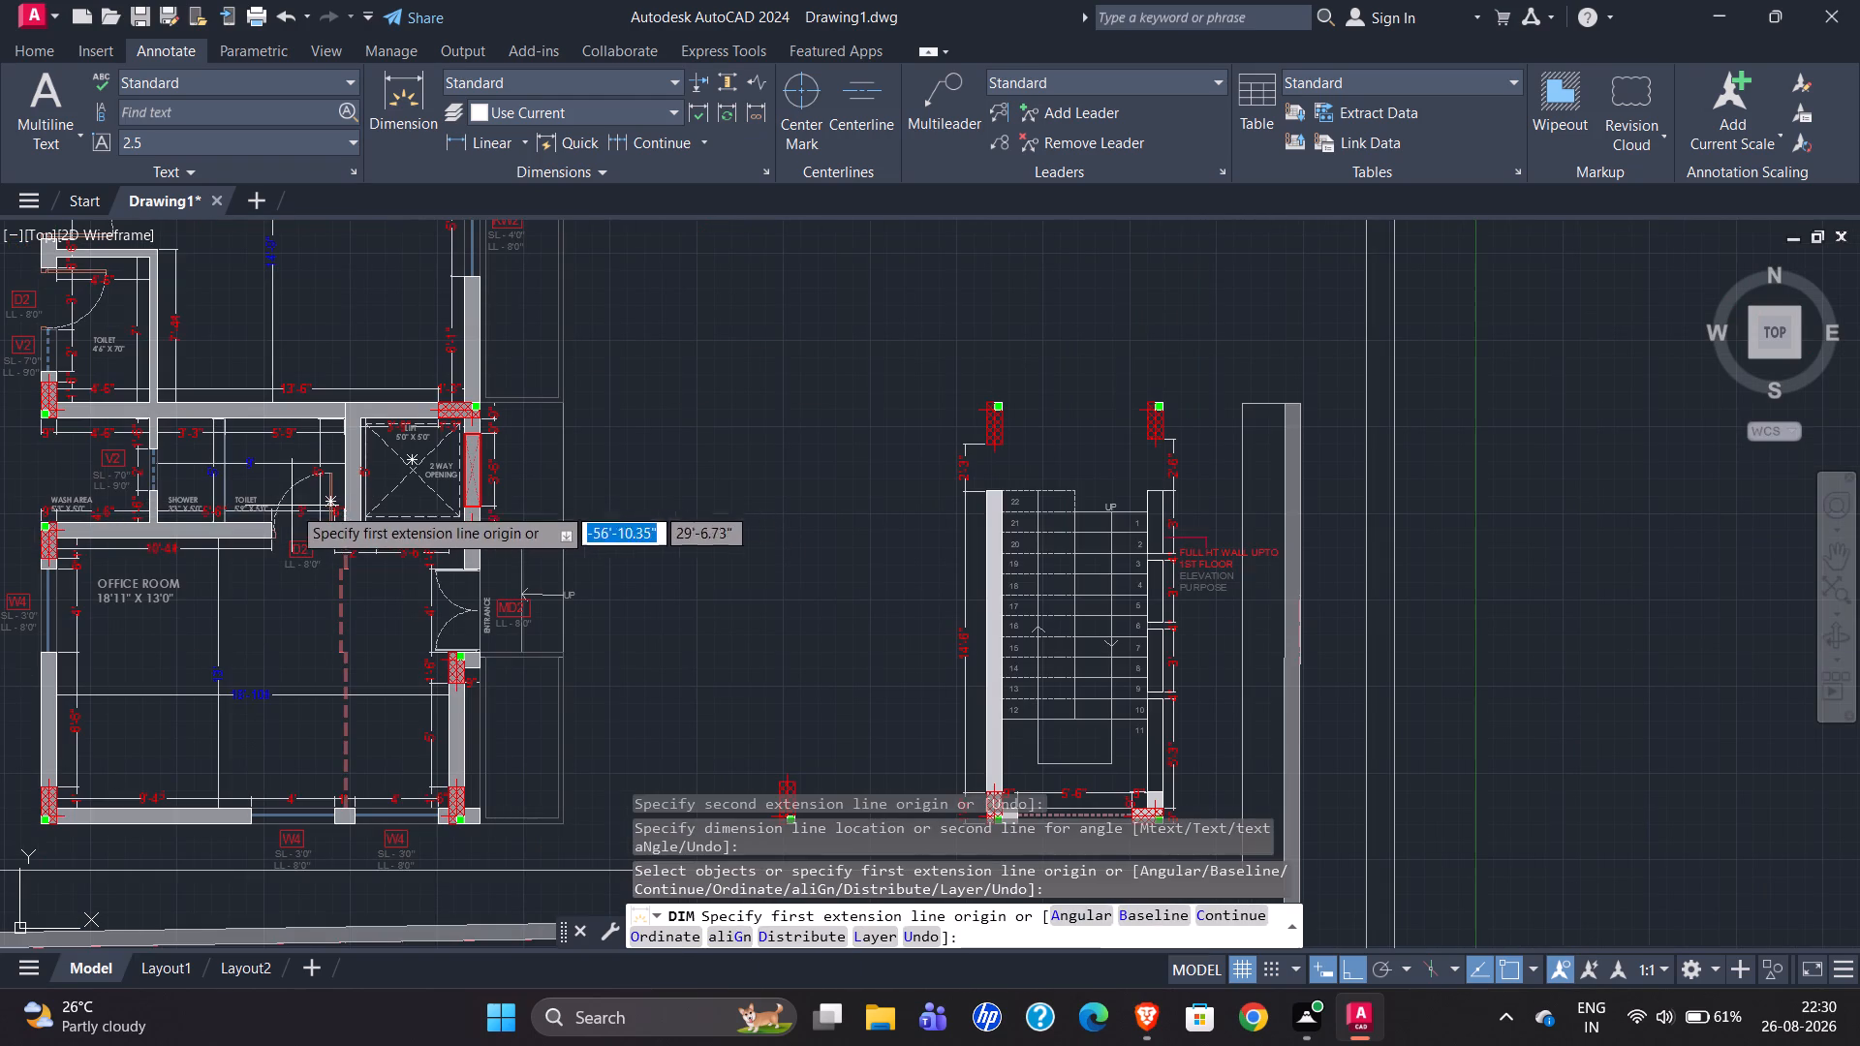
ctrl+scroll(260, 528, down, 2)
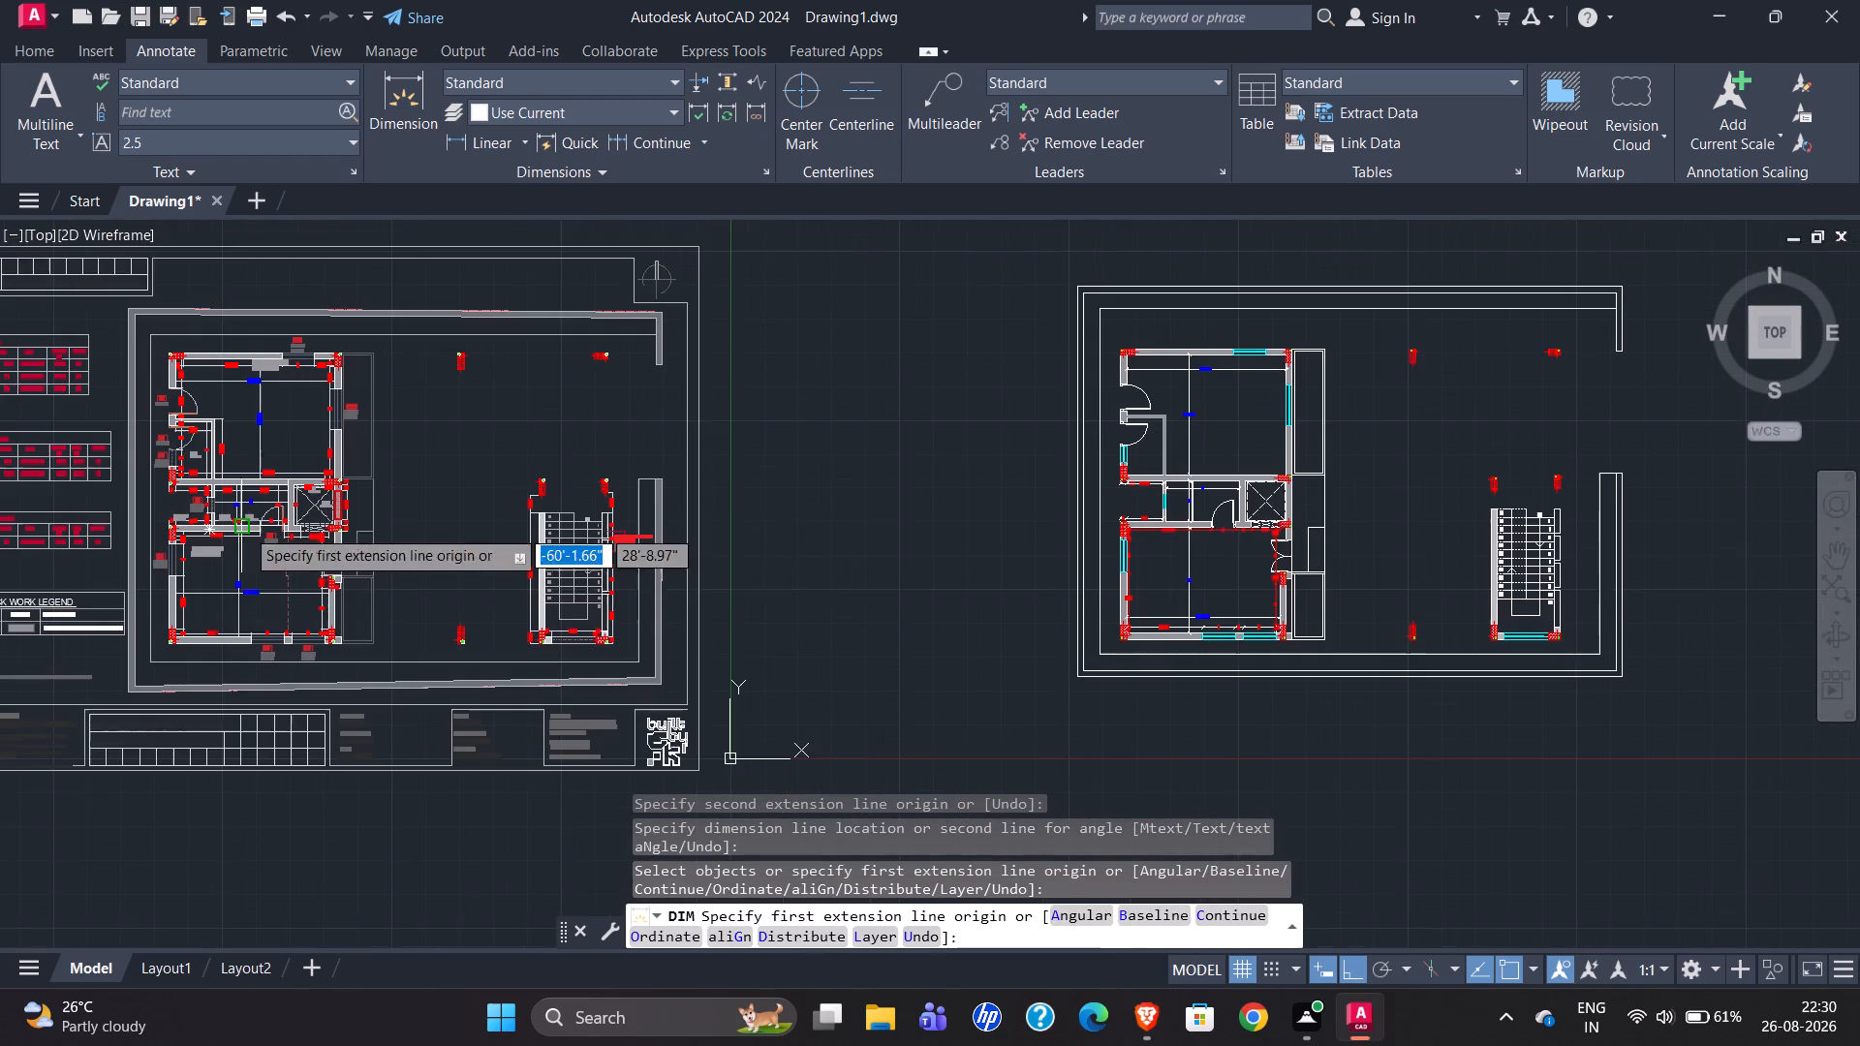
Dimension the wall between wash area and shower in one vertical chain: south wall piece, window opening, north wall piece.
ctrl+scroll(1247, 519, up, 4)
ctrl+scroll(723, 535, up, 3)
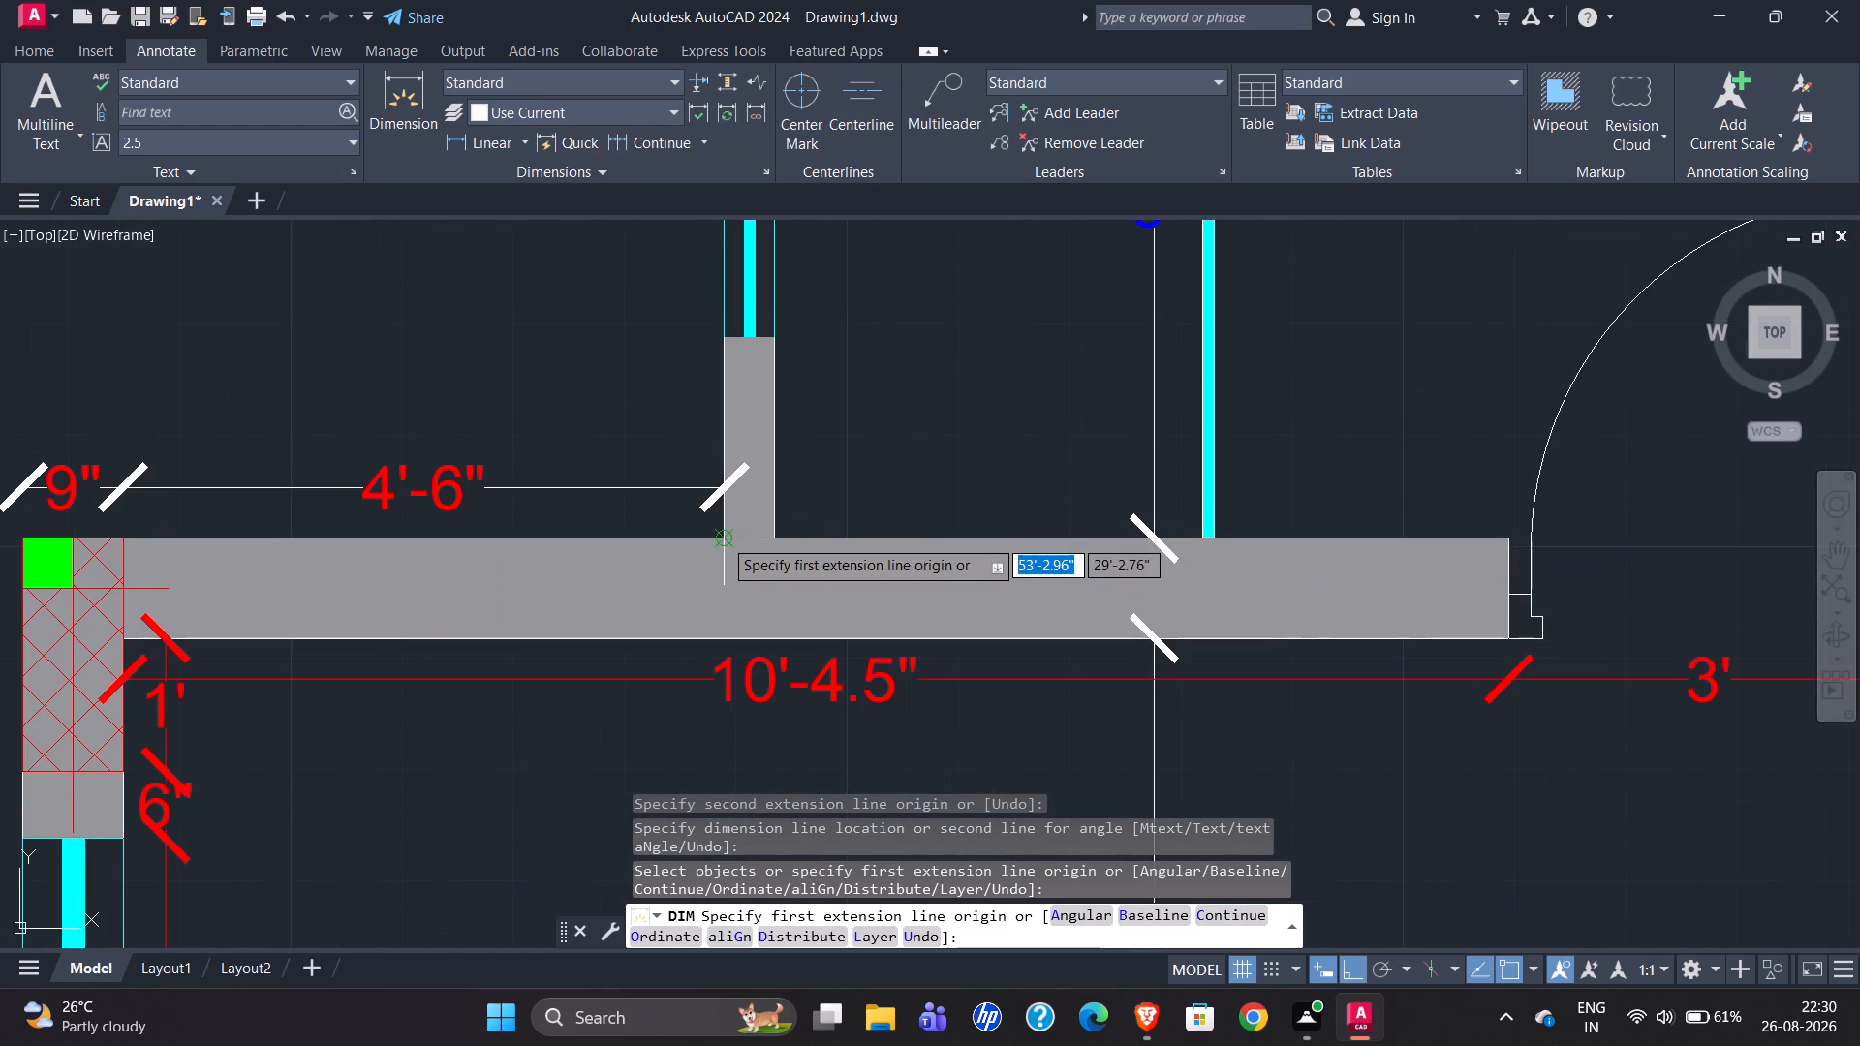
ctrl+click(726, 538)
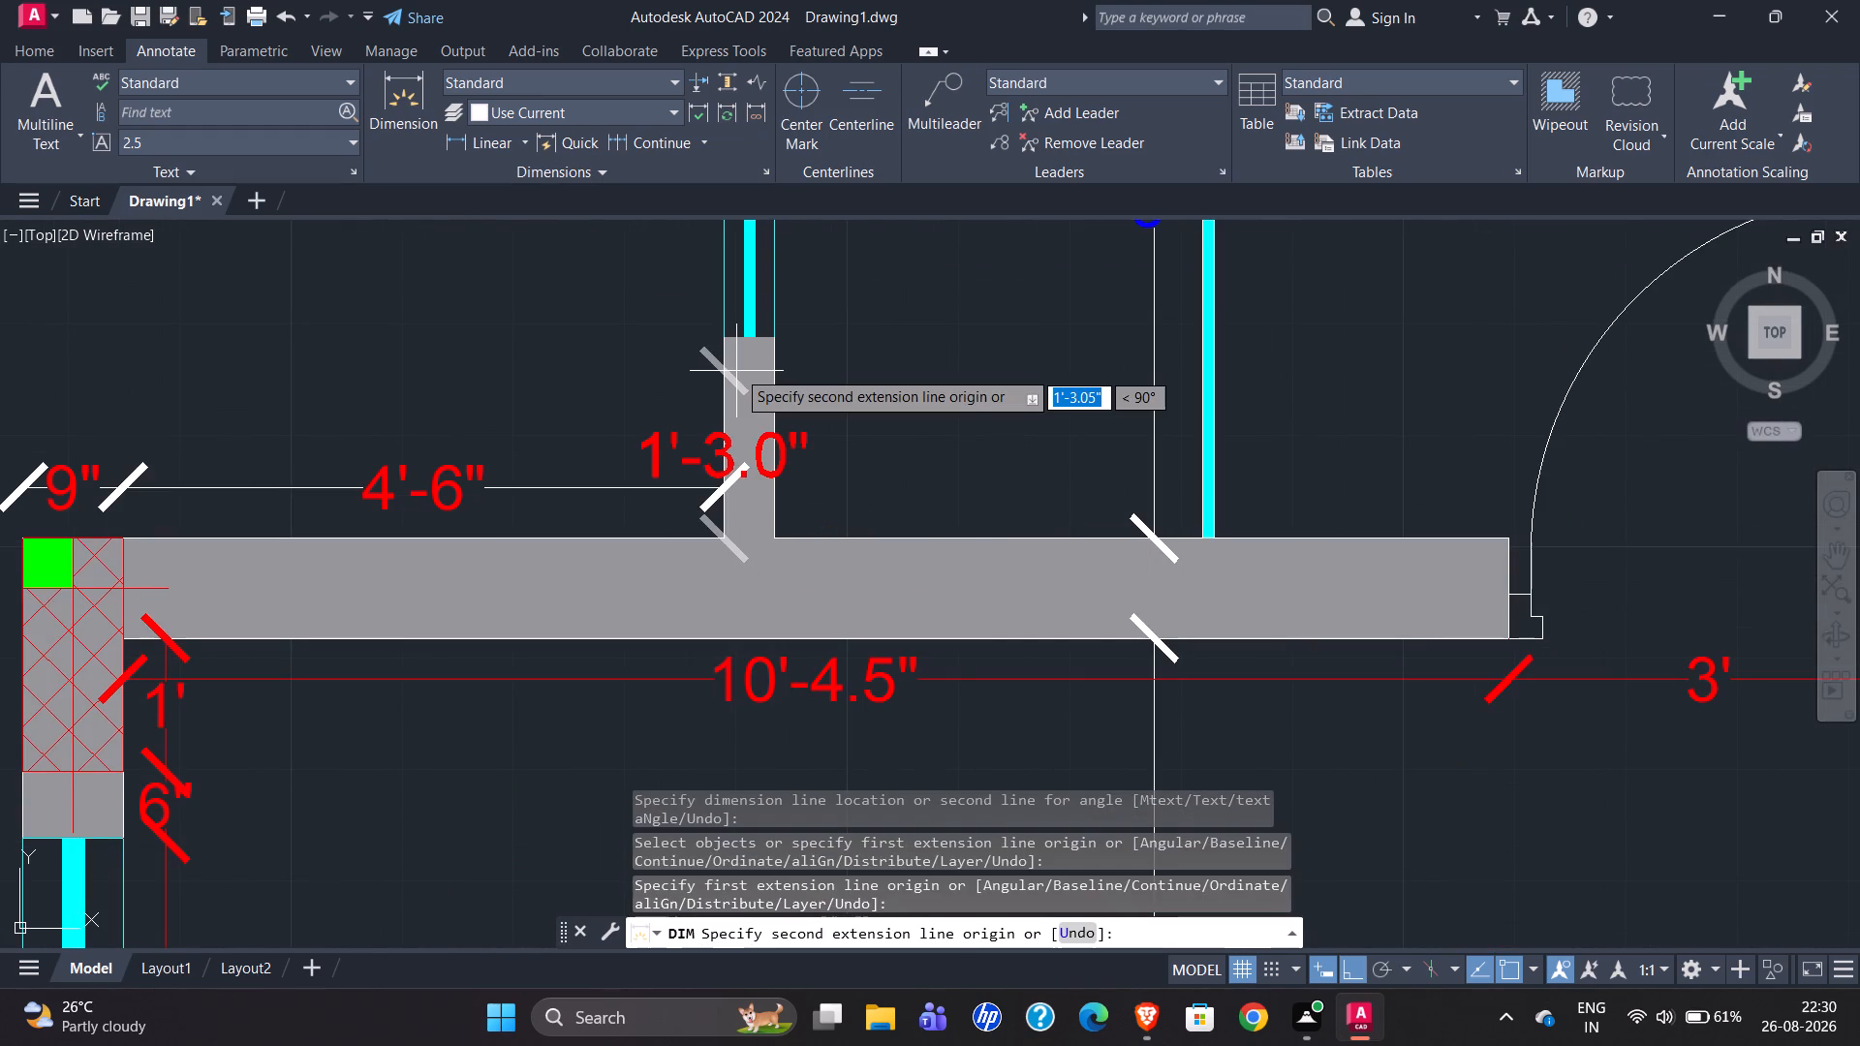
ctrl+click(722, 339)
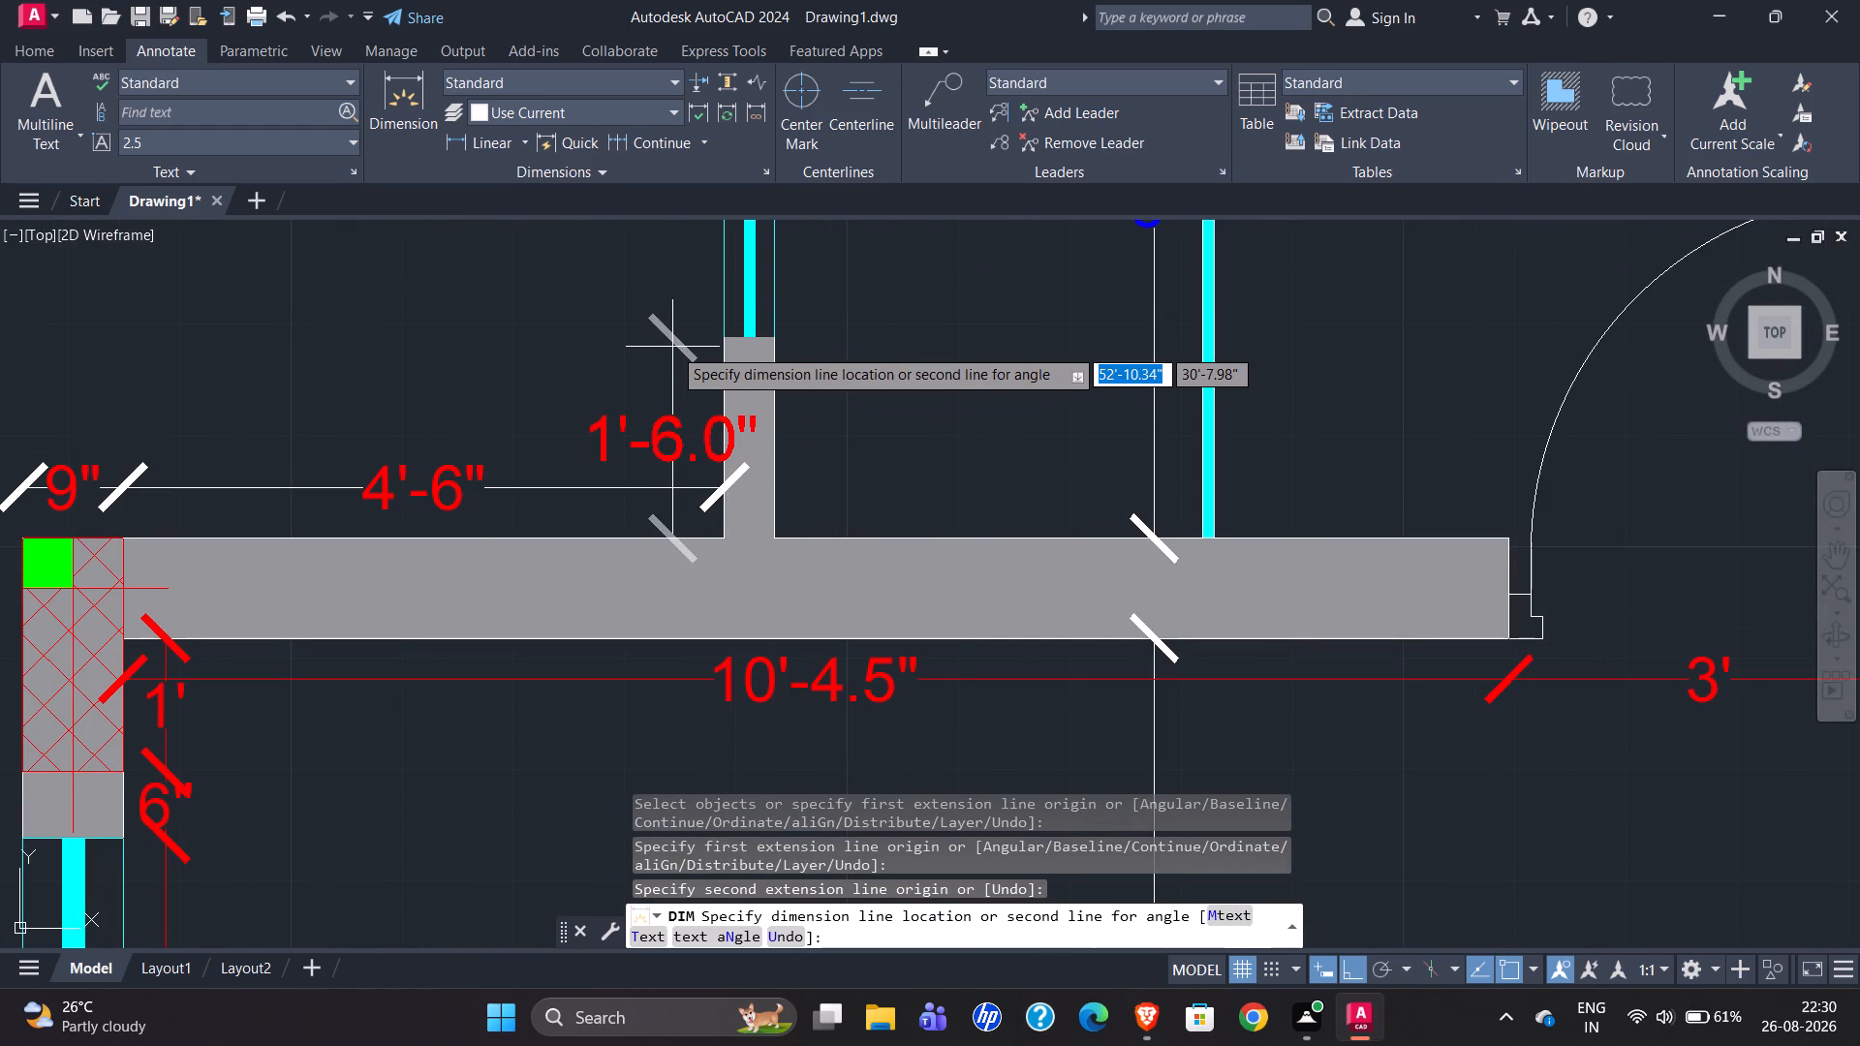
ctrl+click(681, 347)
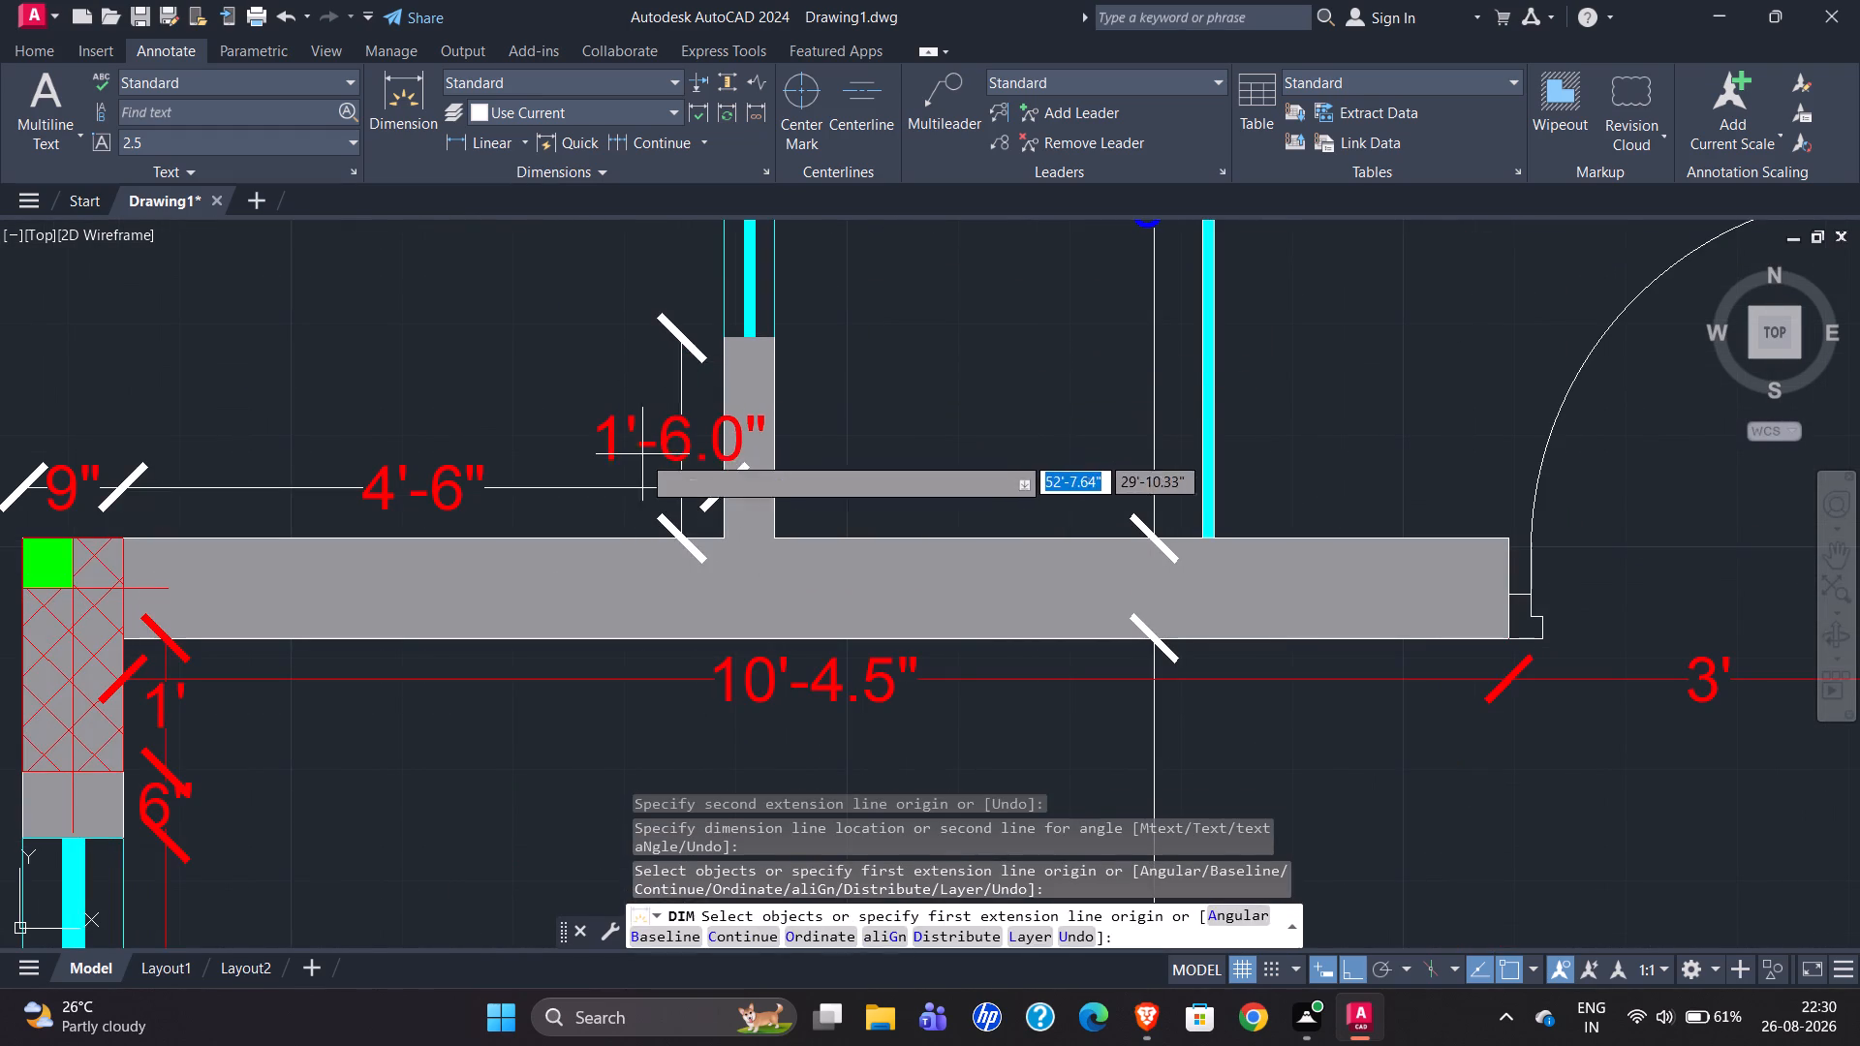
ctrl+scroll(640, 458, down, 2)
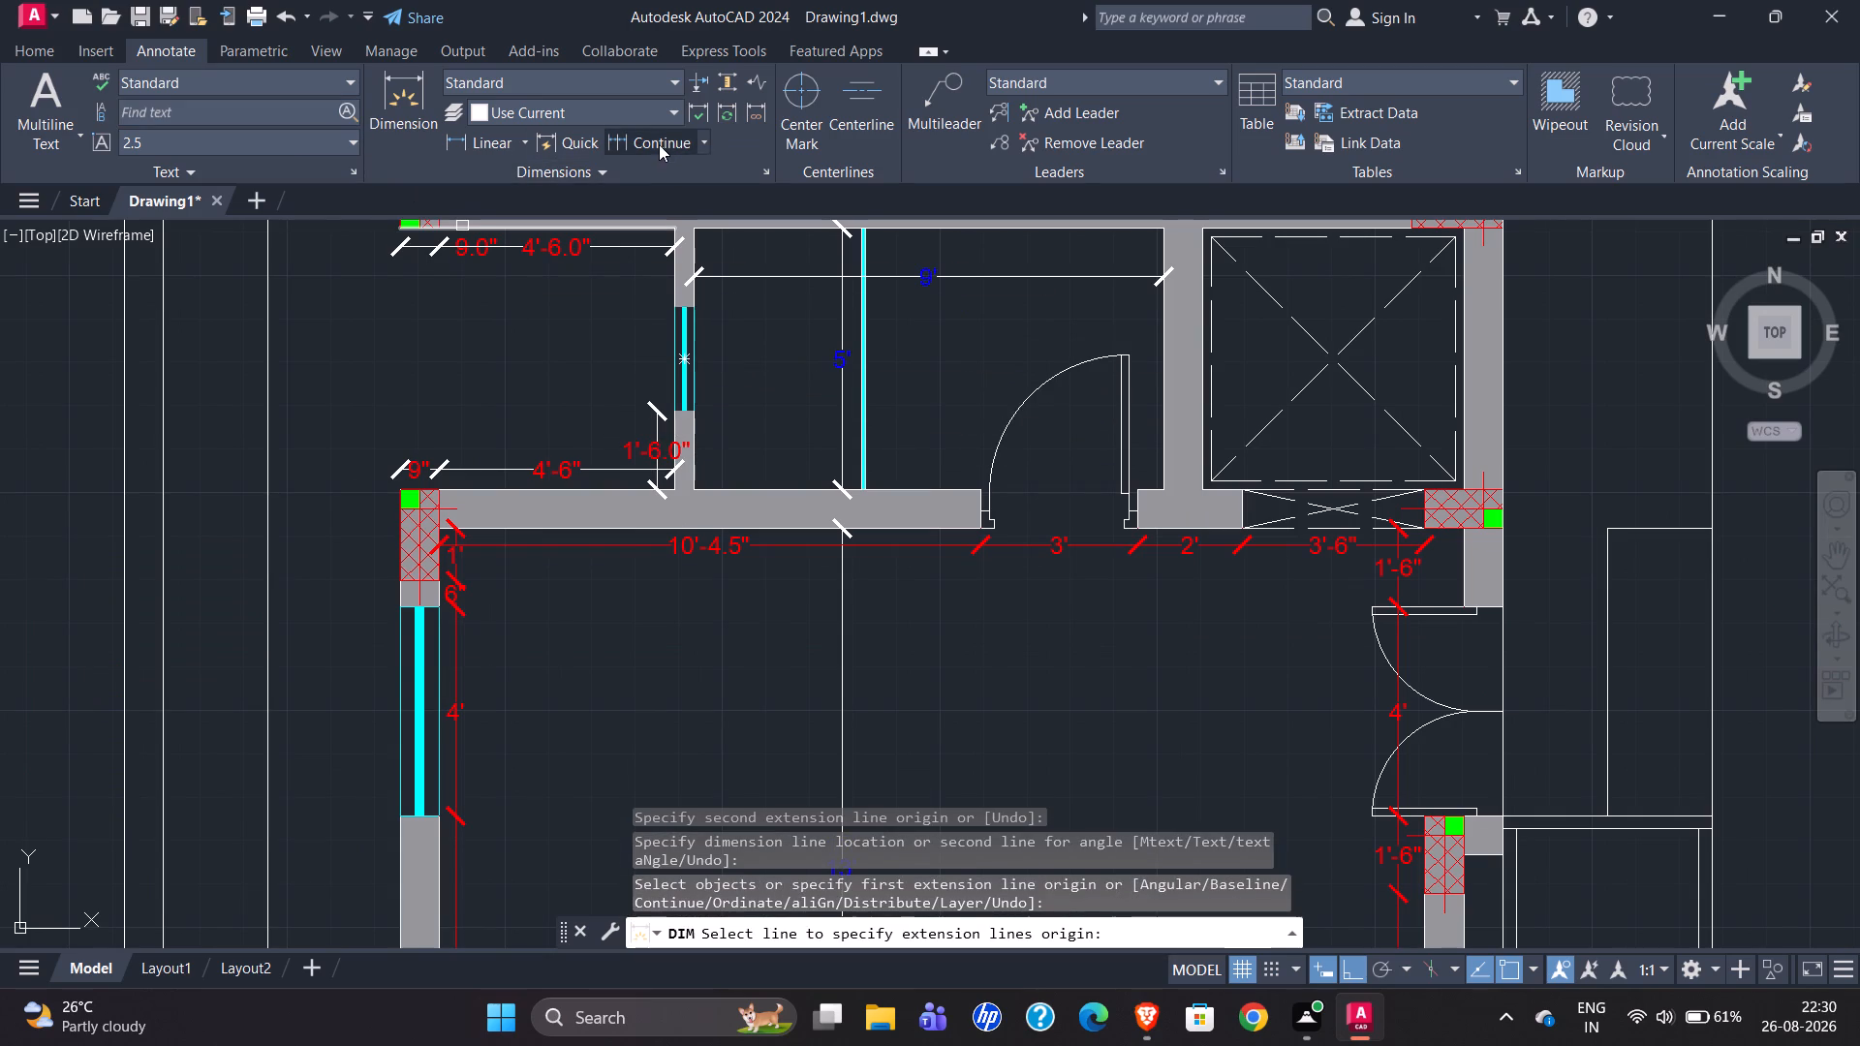
ctrl+click(659, 144)
ctrl+scroll(663, 313, up, 2)
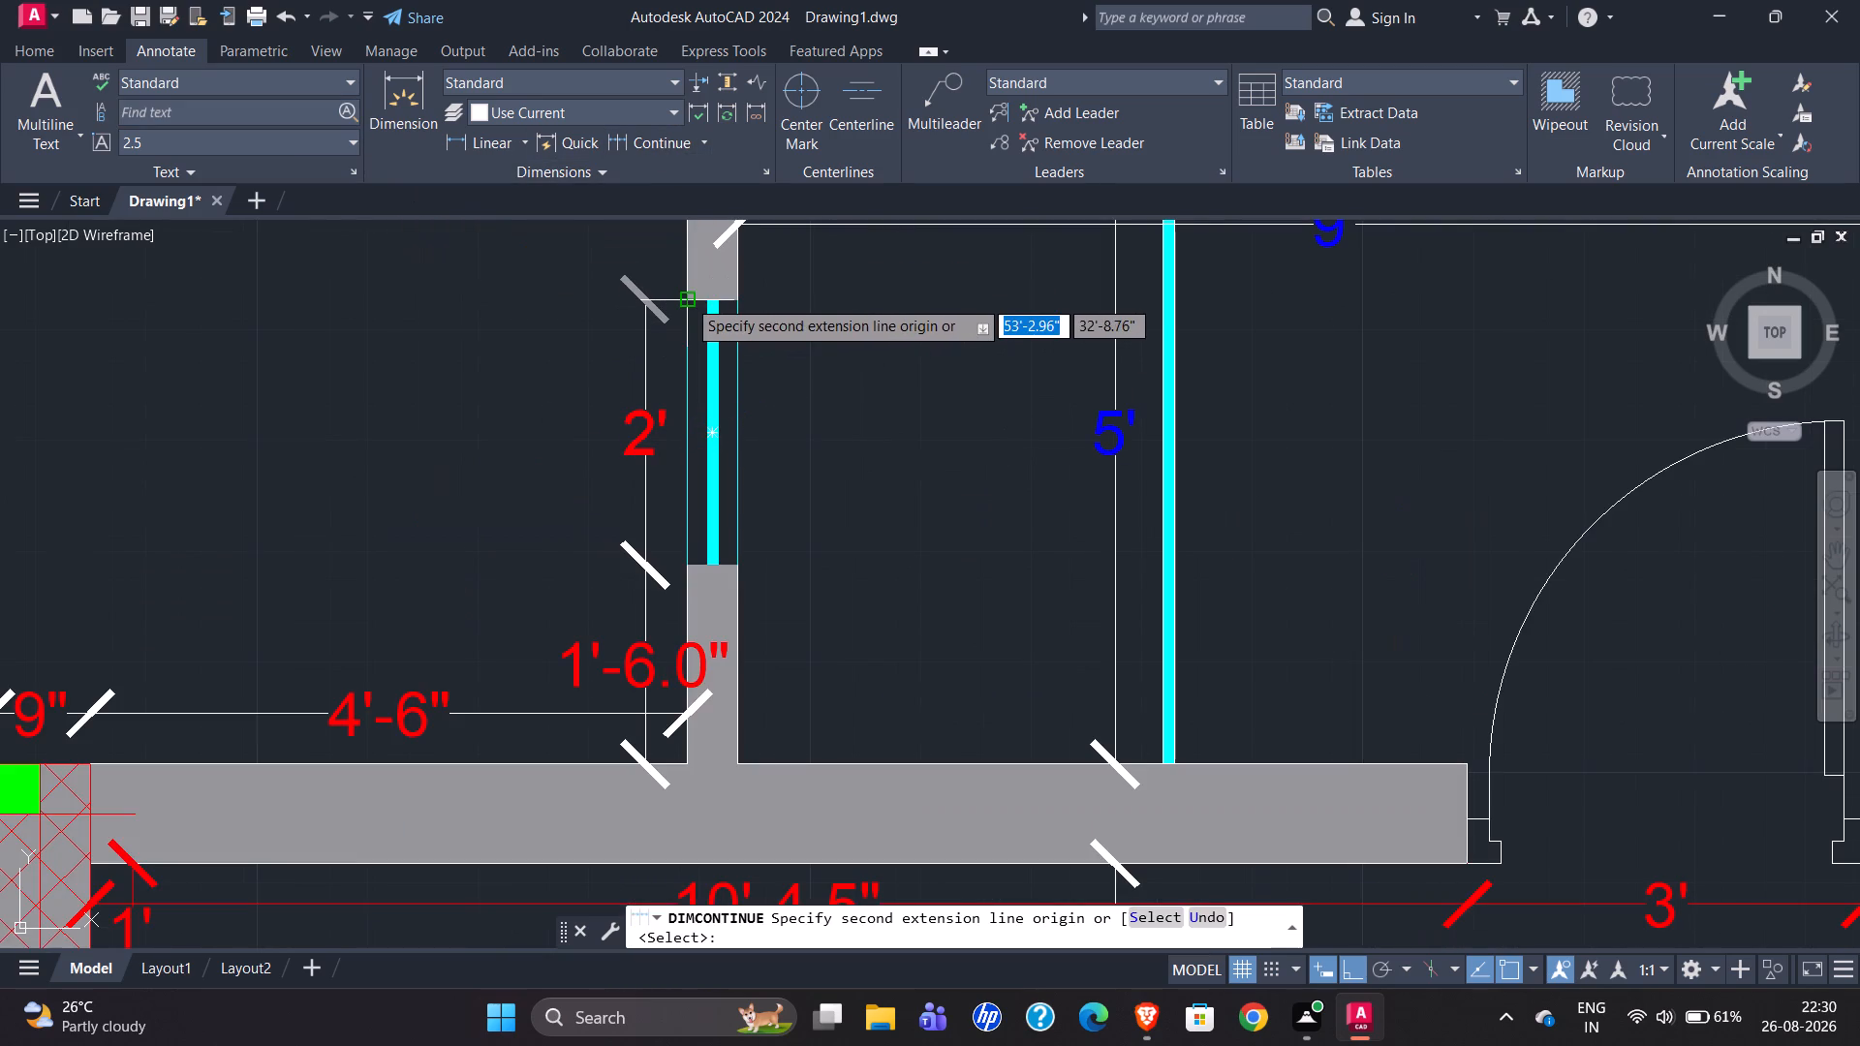
ctrl+click(687, 298)
ctrl+scroll(606, 403, down, 2)
ctrl+scroll(621, 289, up, 3)
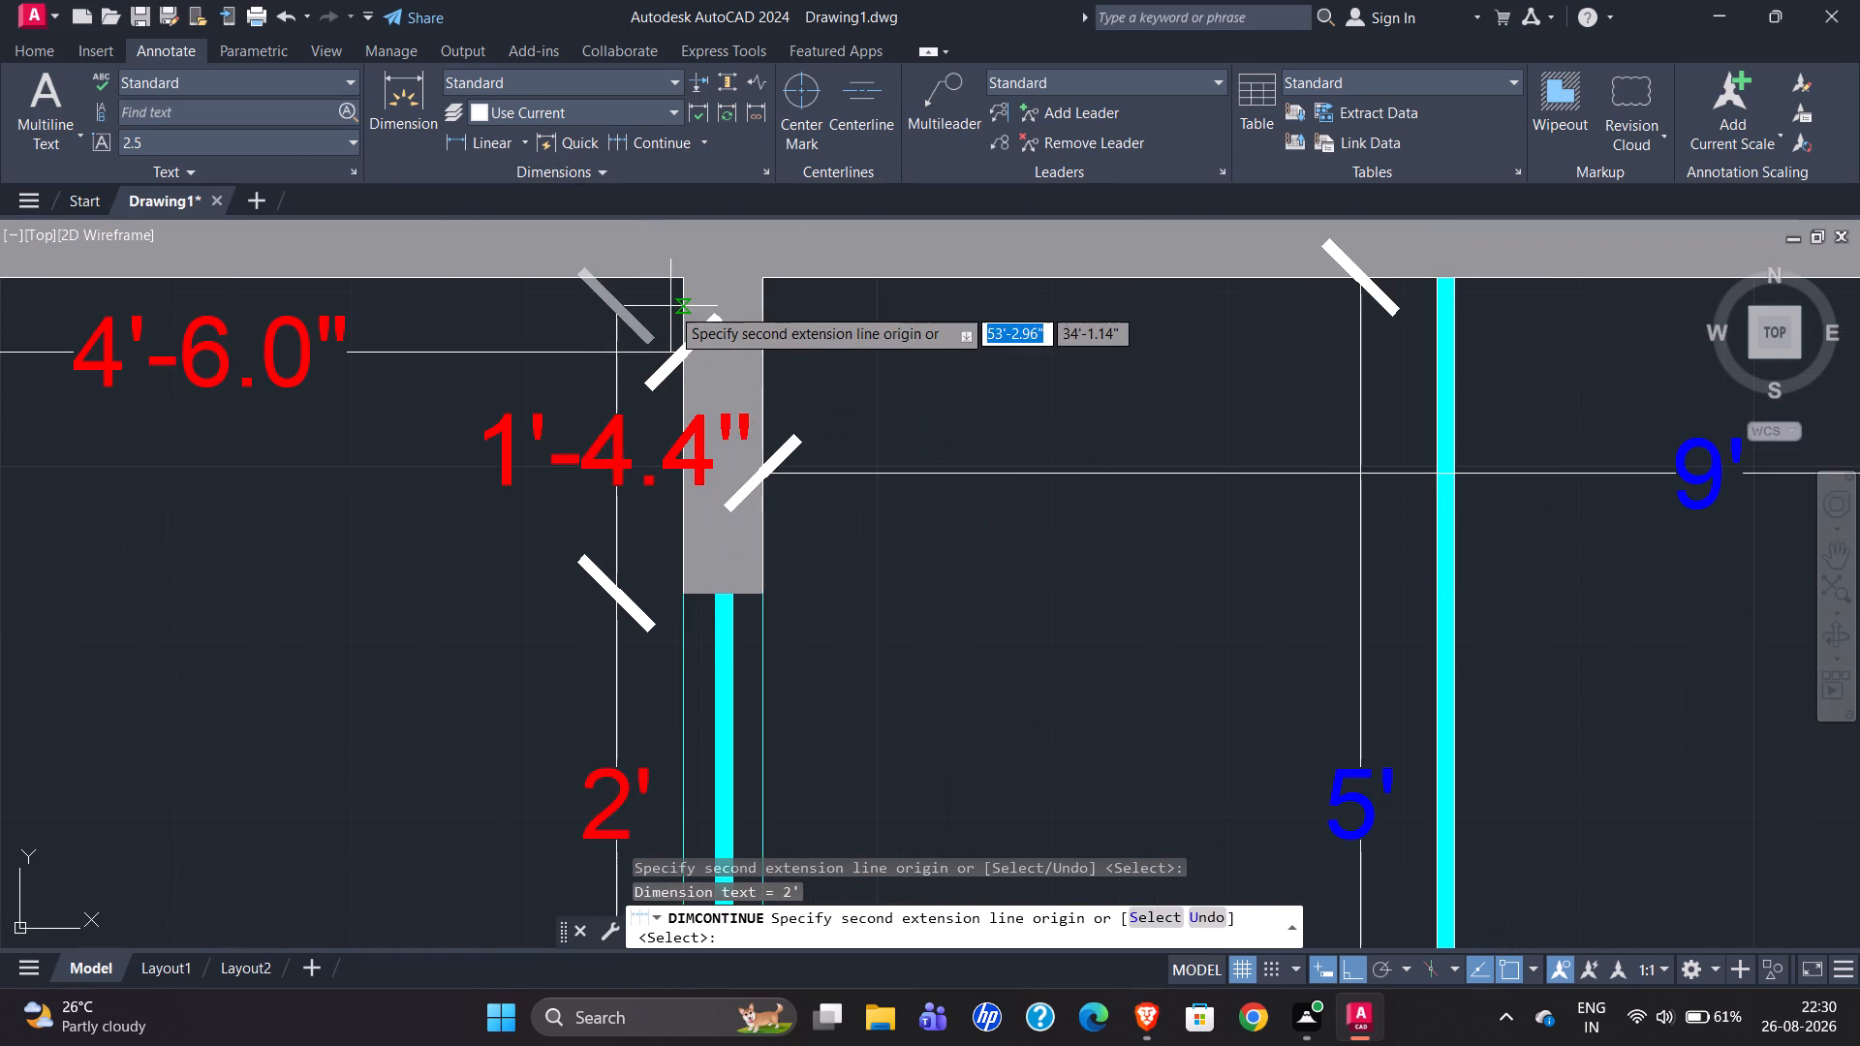
ctrl+click(683, 280)
ctrl+scroll(582, 349, down, 3)
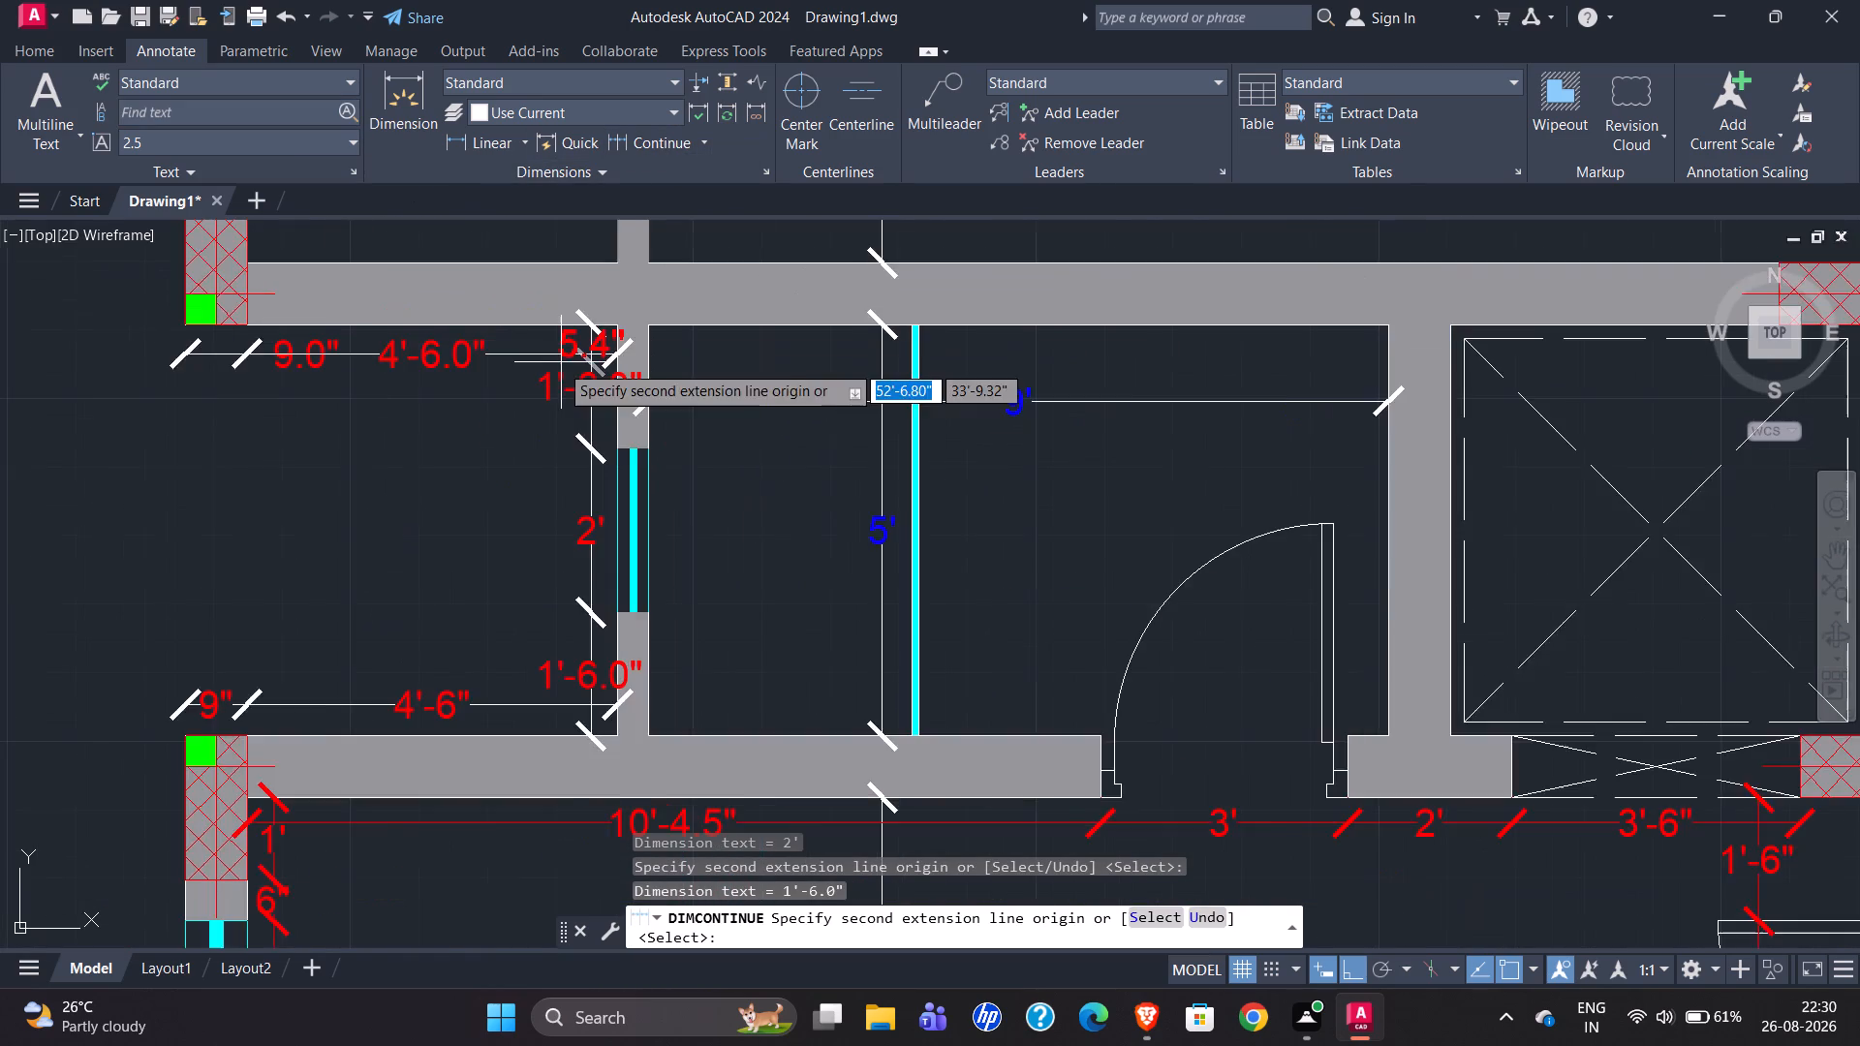
key(Escape)
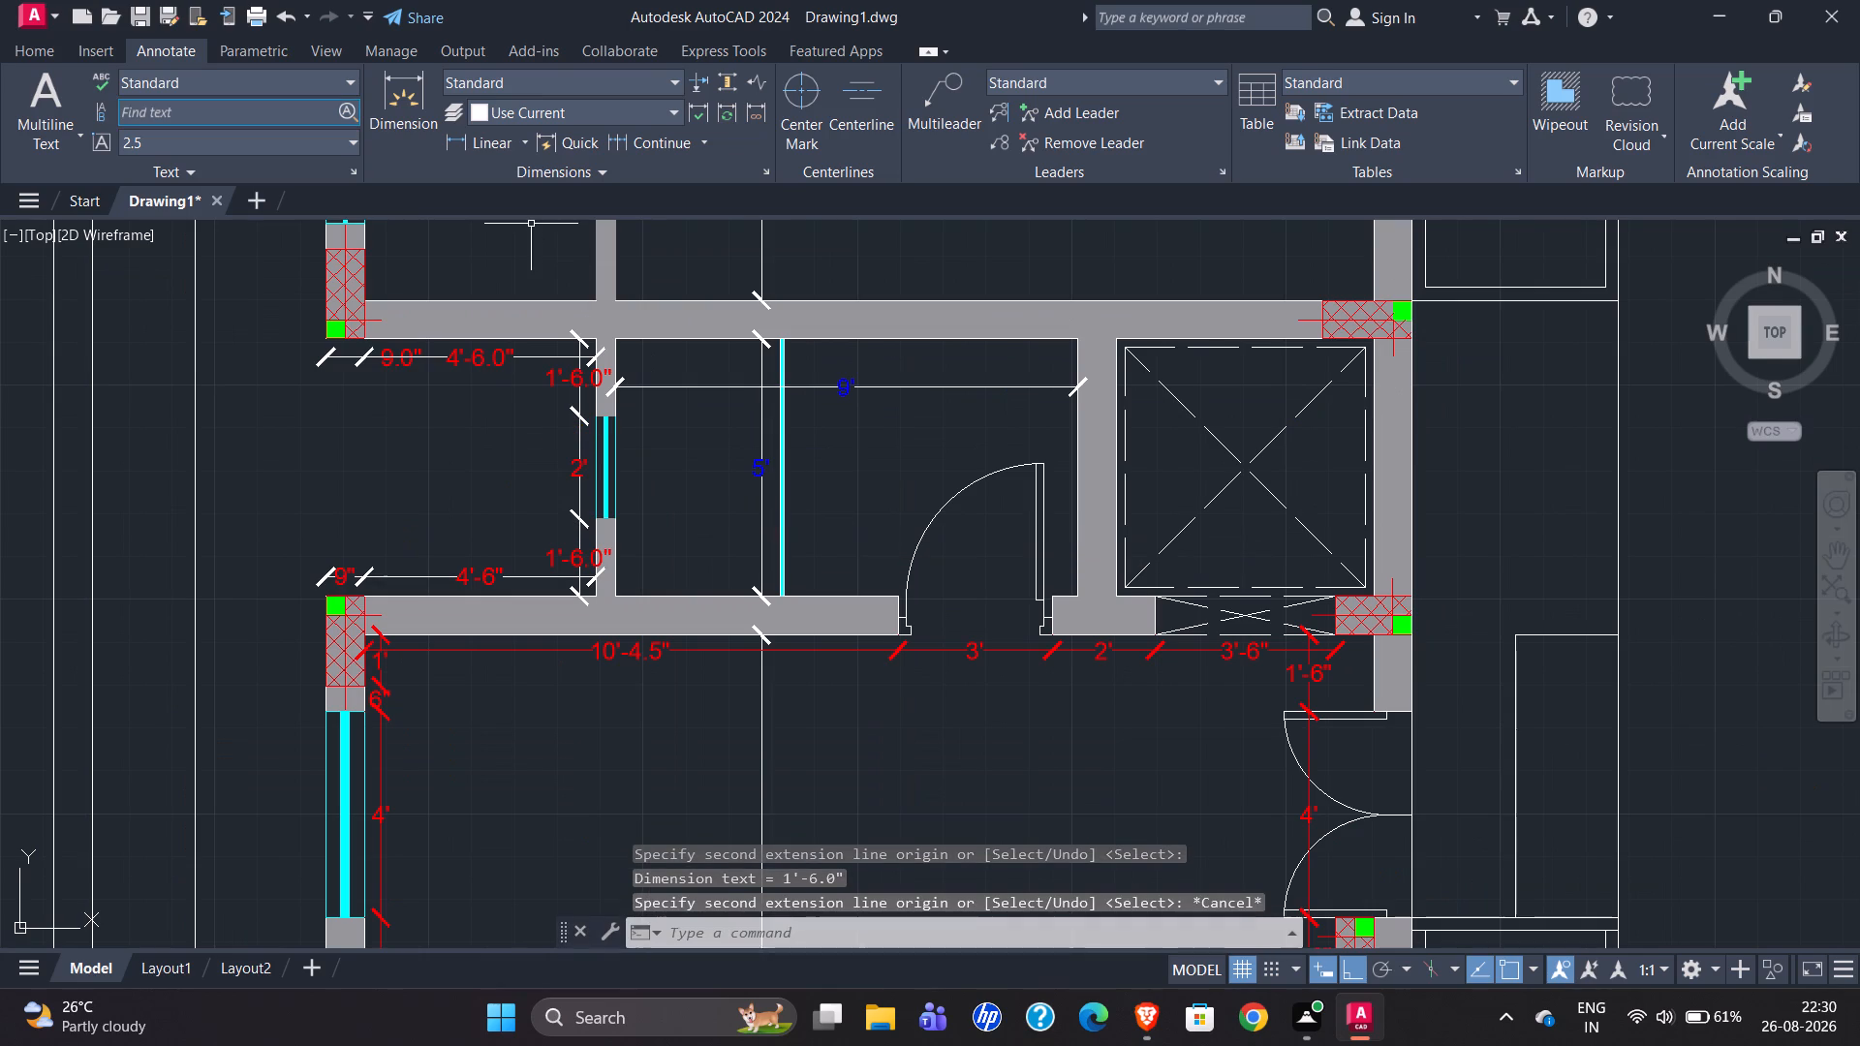
Dimension from the window wall's east face to the midpoint of the cyan partition's thickness, using M2P, along the shower's north wall.
ctrl+click(398, 98)
ctrl+scroll(666, 362, up, 2)
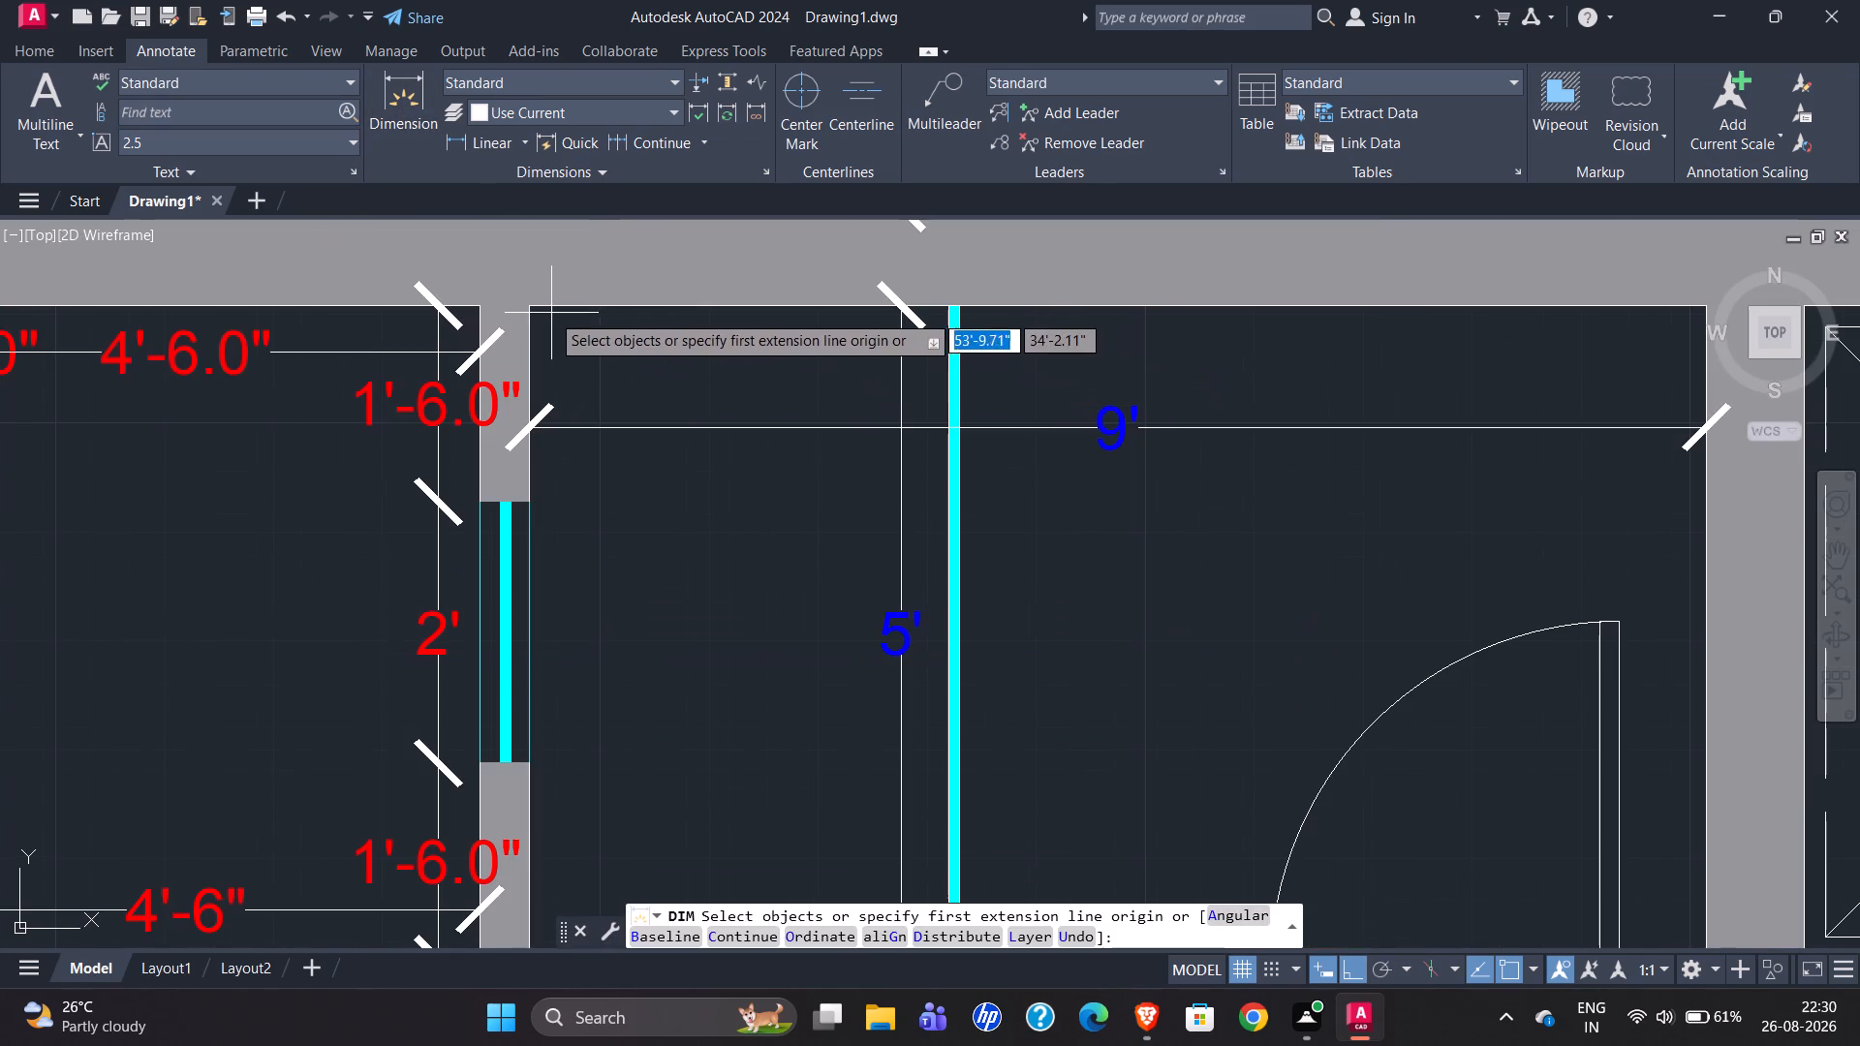
ctrl+click(531, 307)
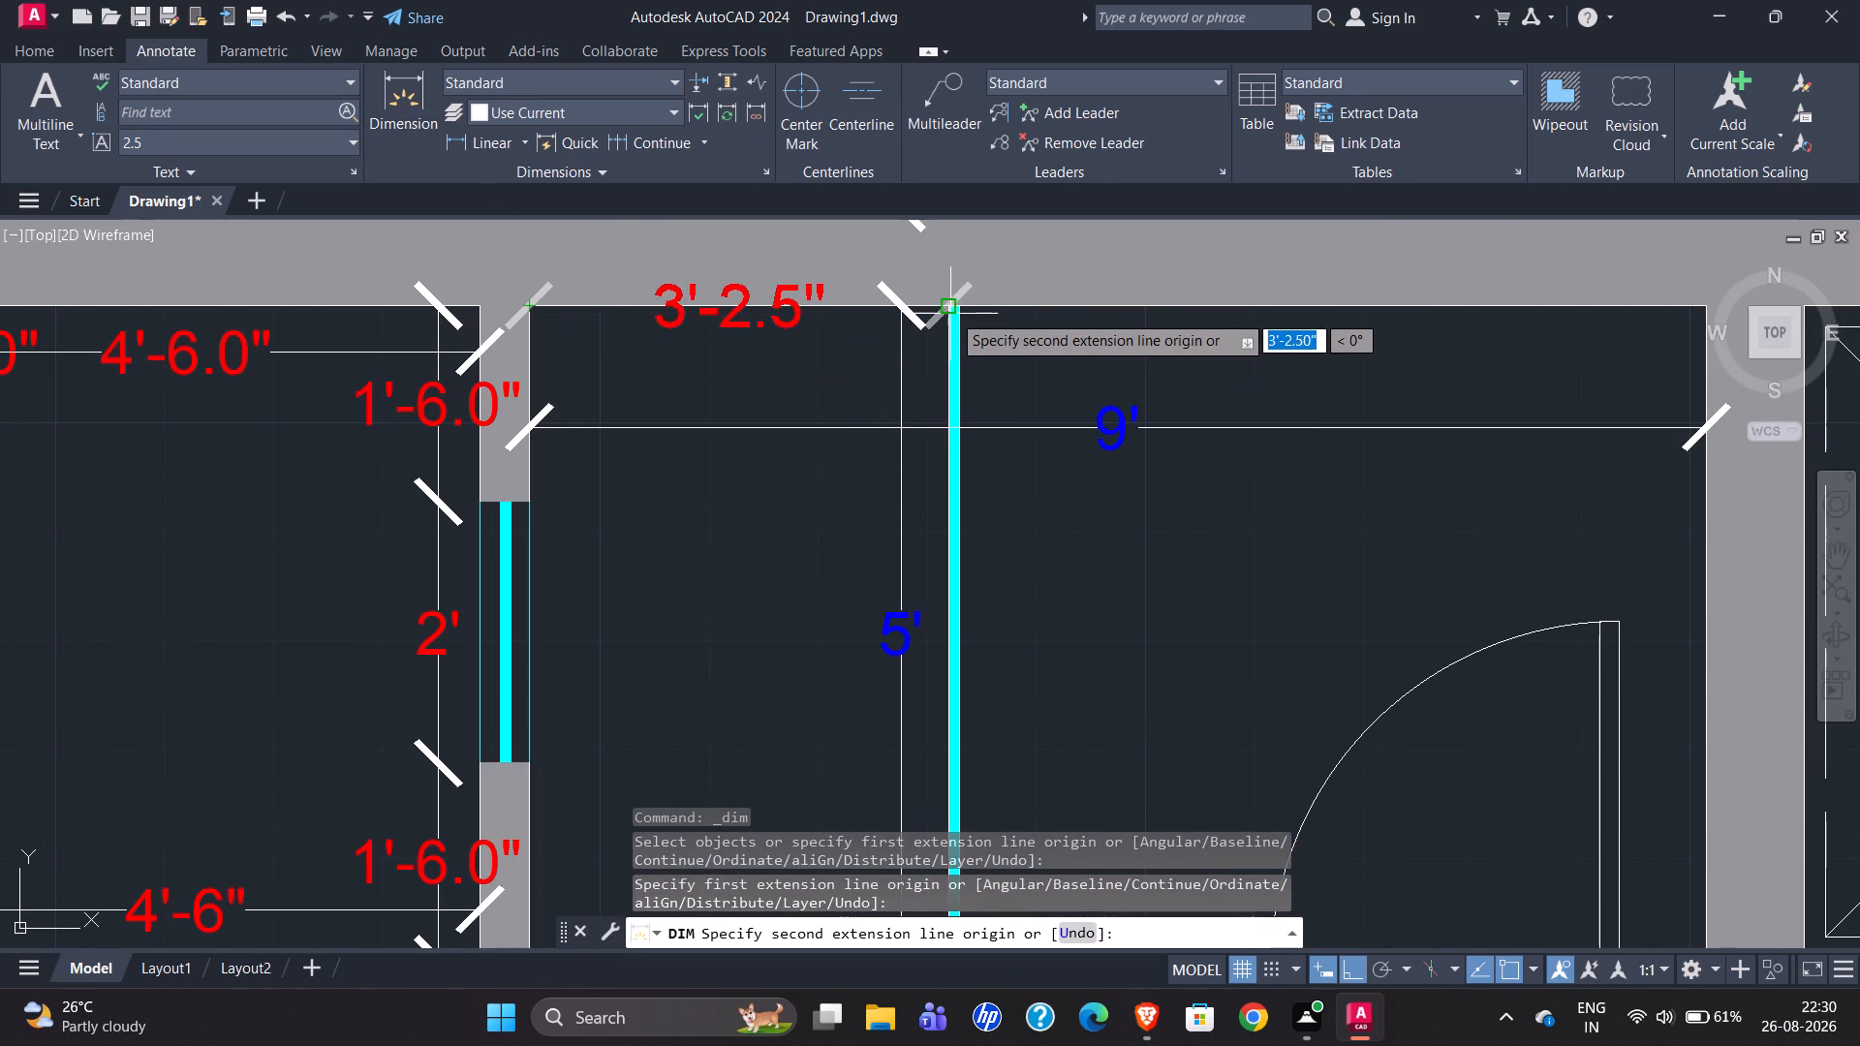
ctrl+scroll(957, 317, up, 4)
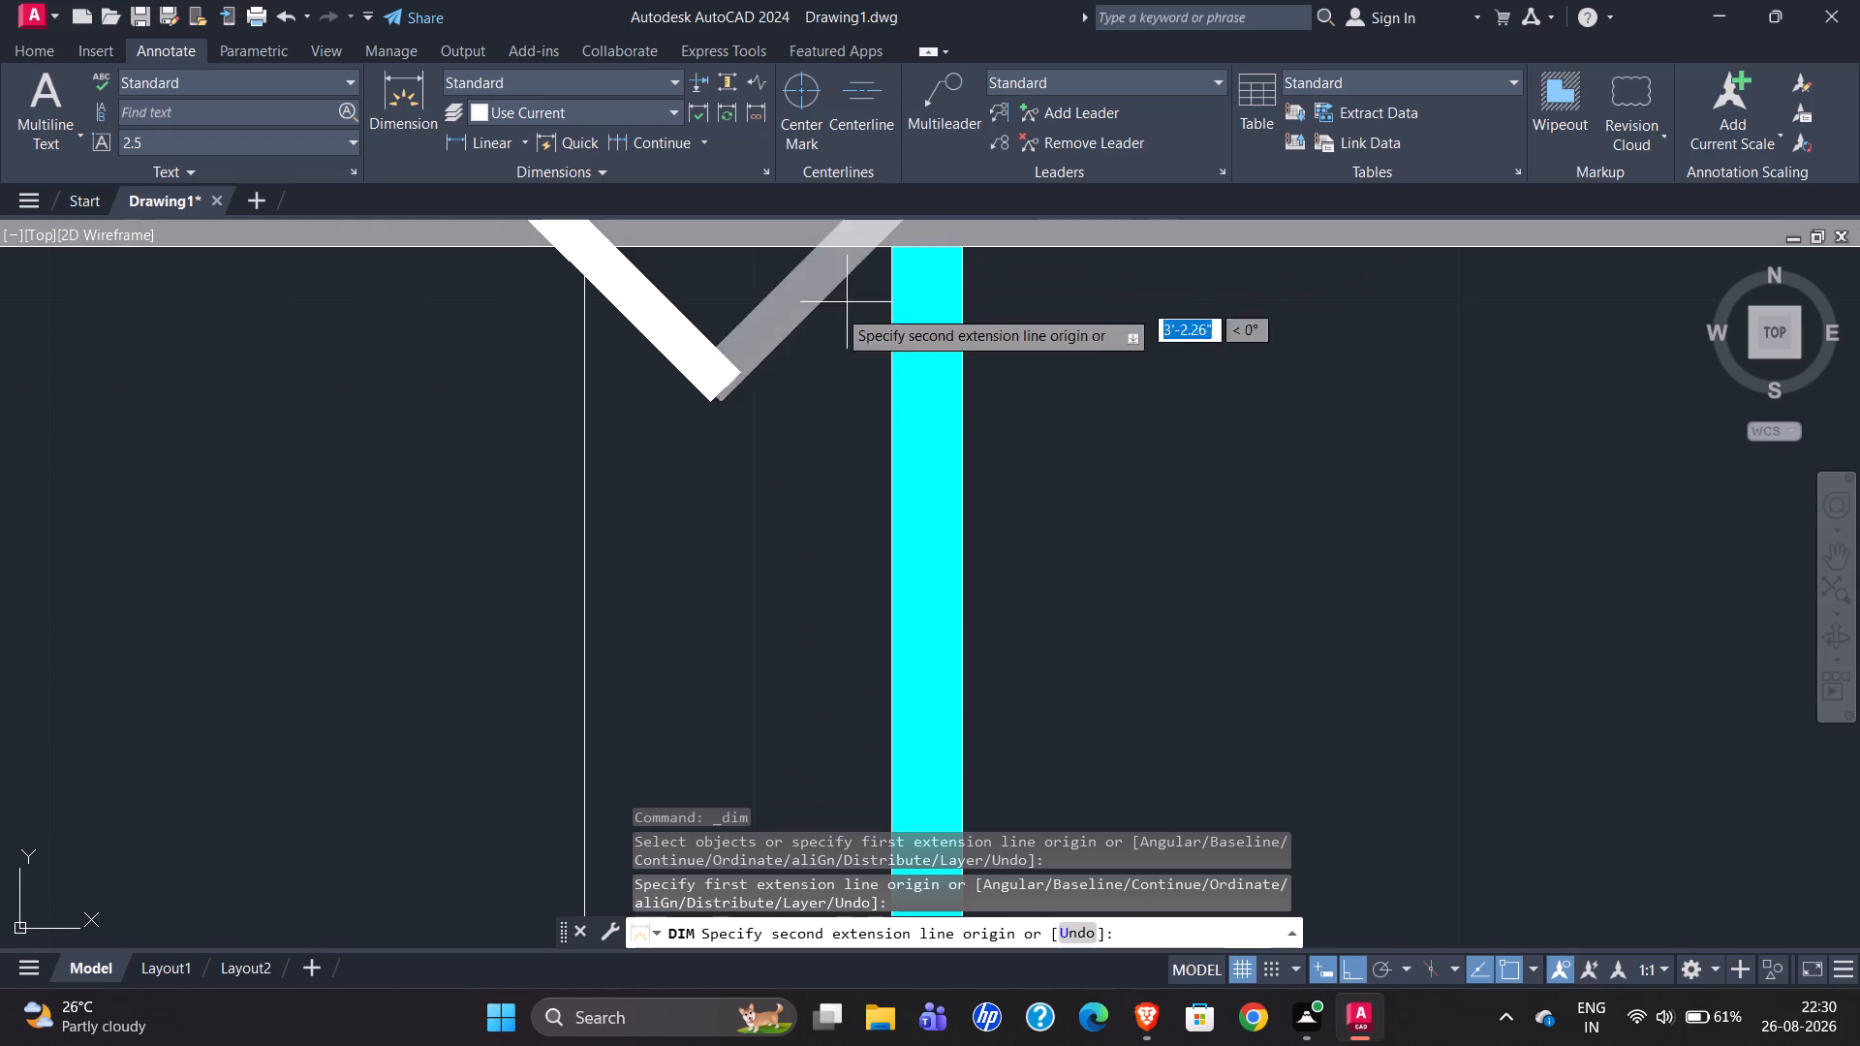
ctrl+scroll(648, 419, down, 4)
ctrl+scroll(715, 398, up, 4)
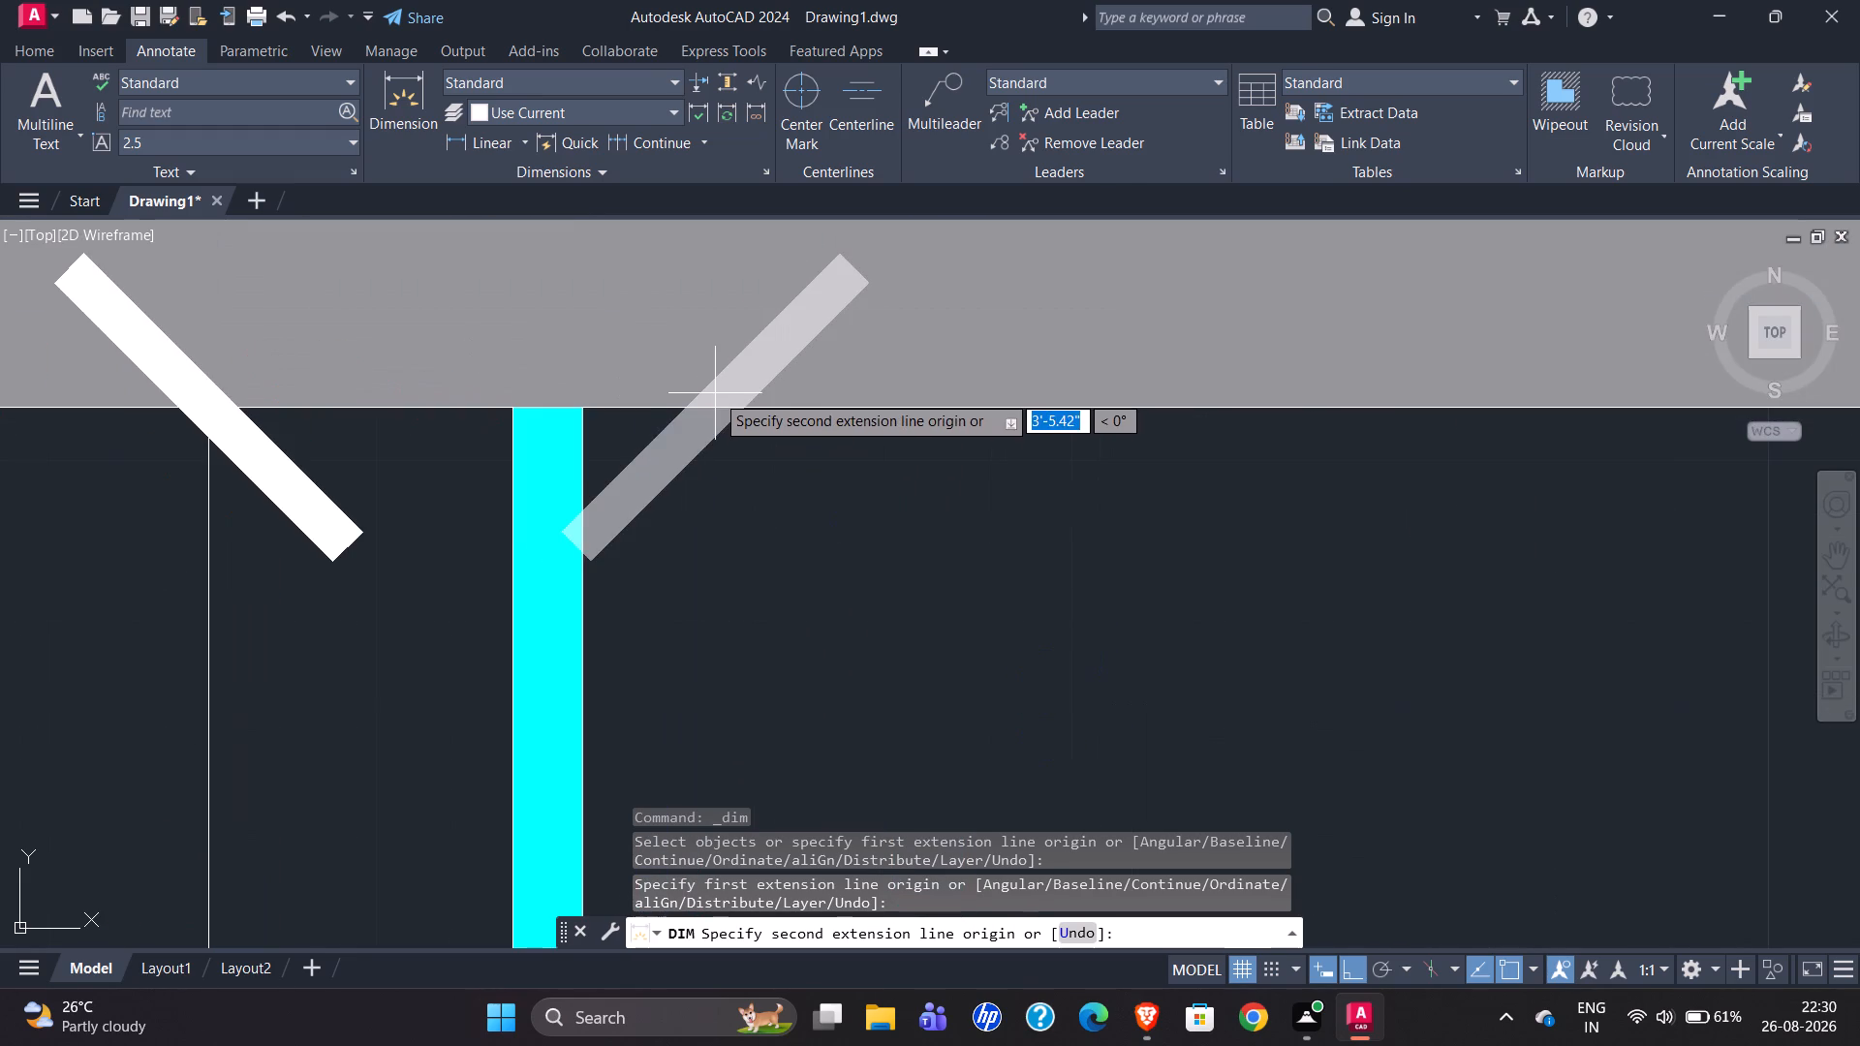
key(m)
text(2P)
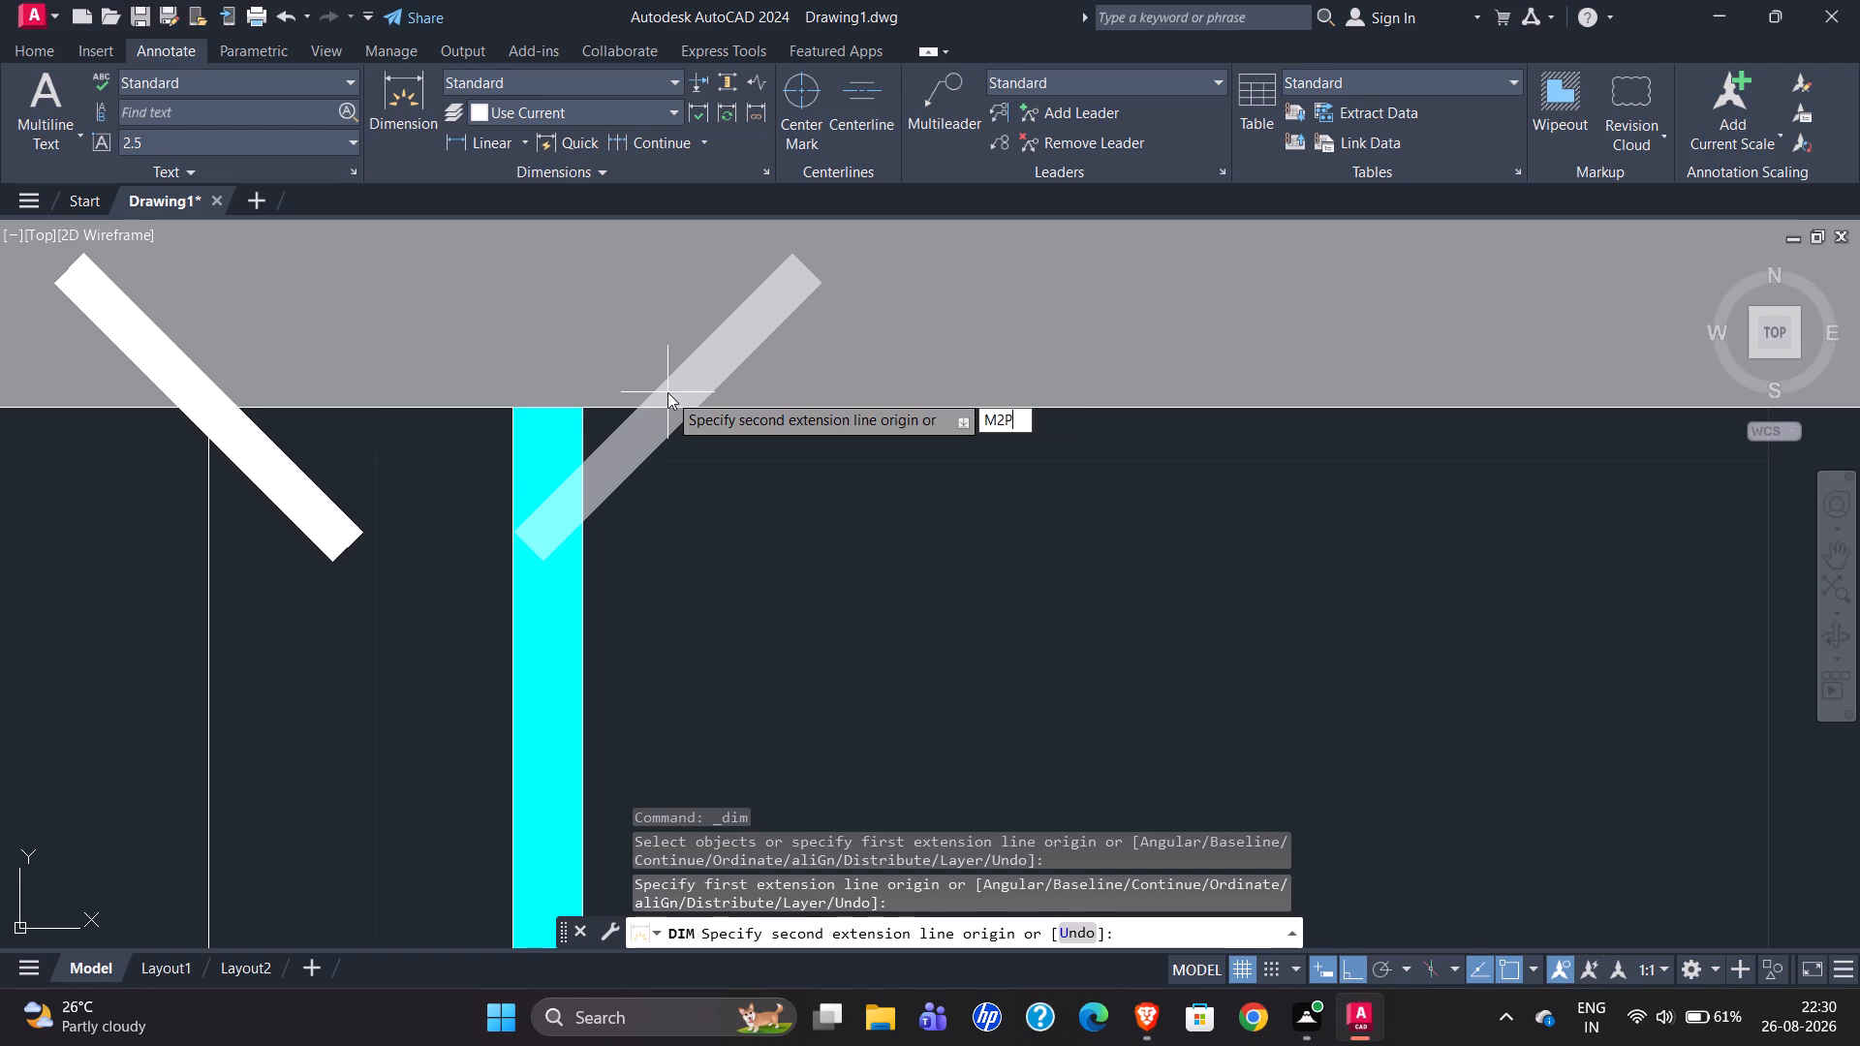
key(Return)
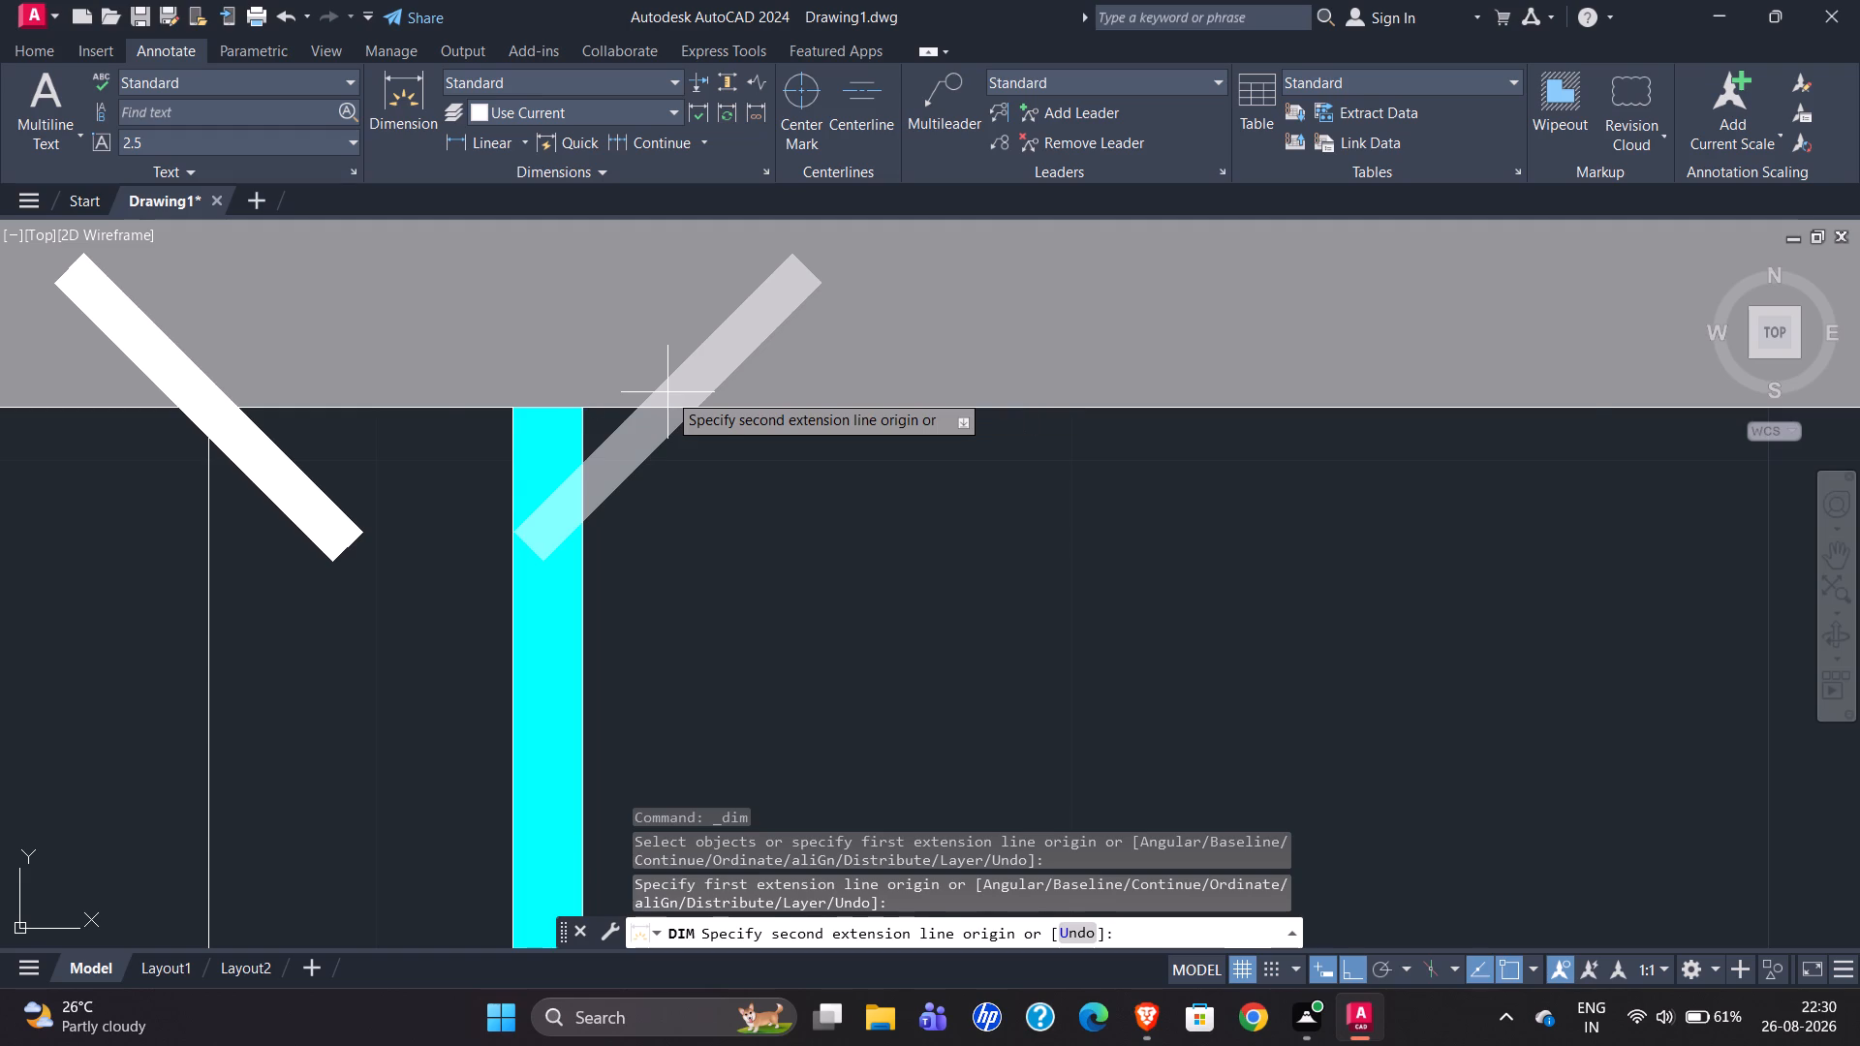
ctrl+click(509, 411)
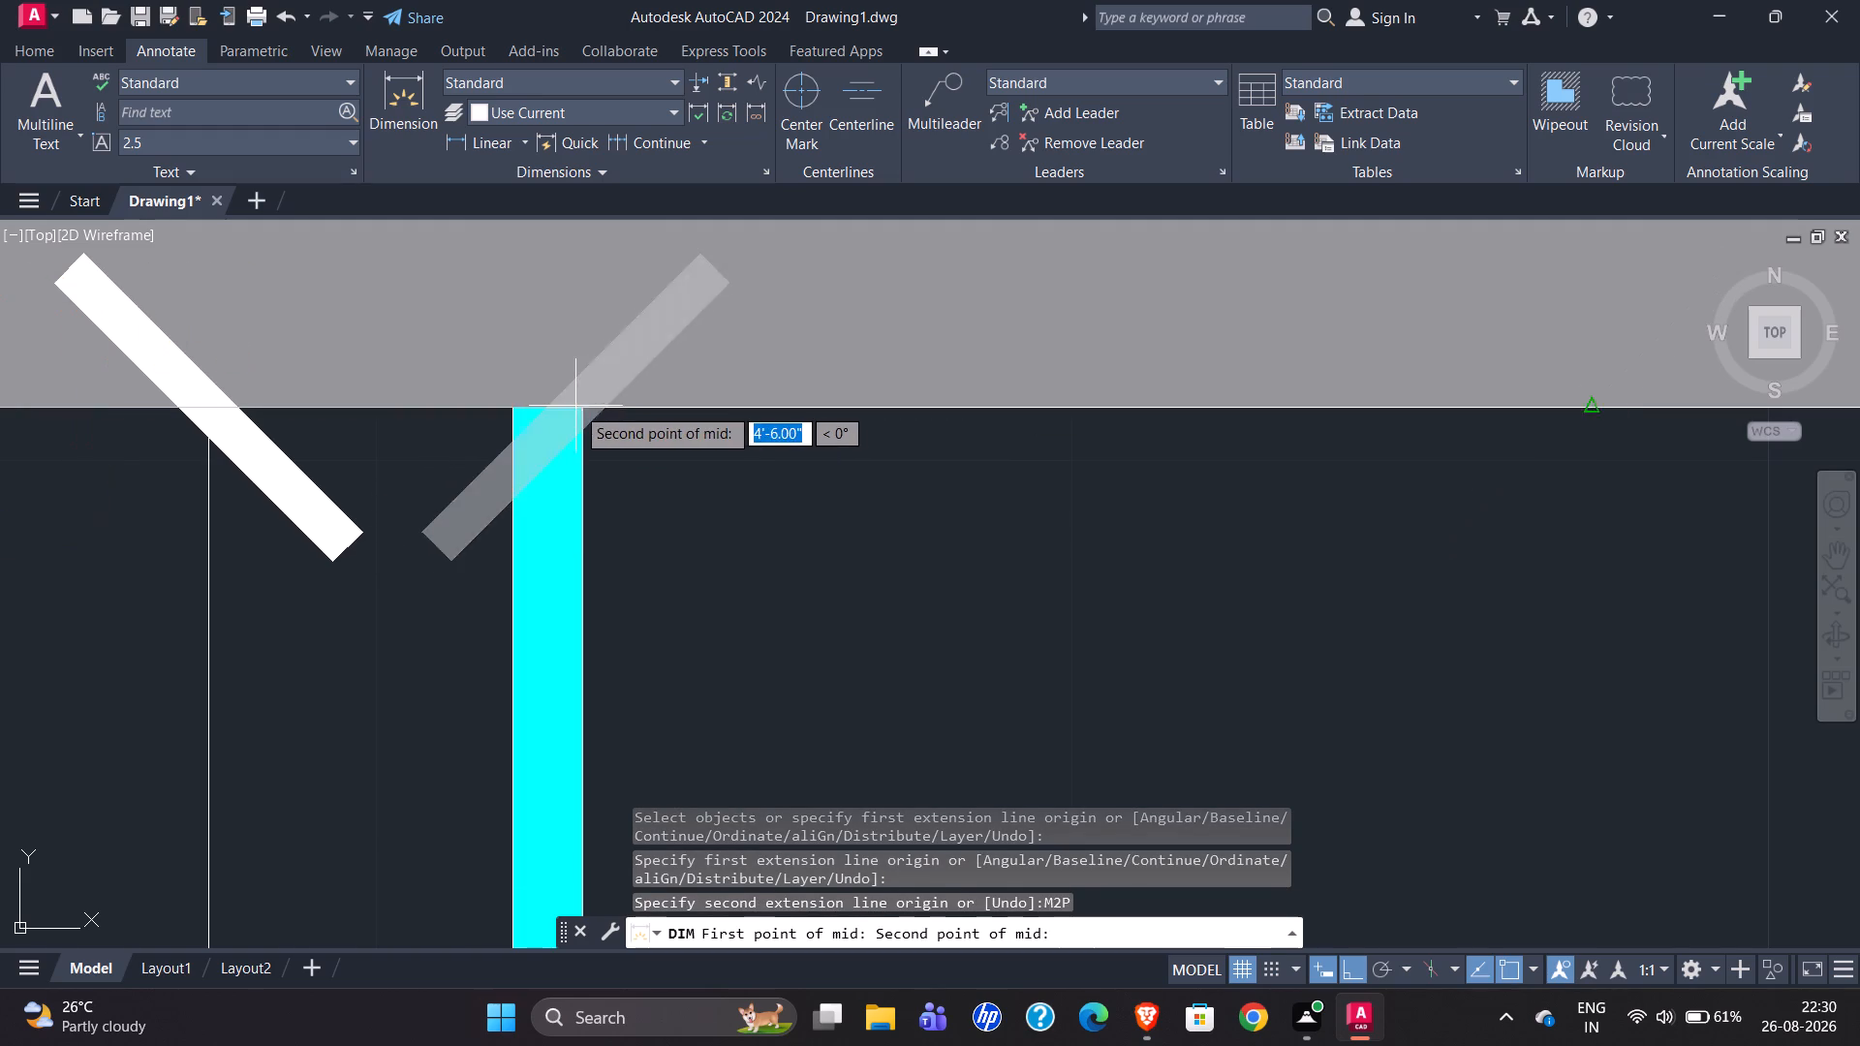
ctrl+click(582, 408)
ctrl+scroll(488, 392, down, 4)
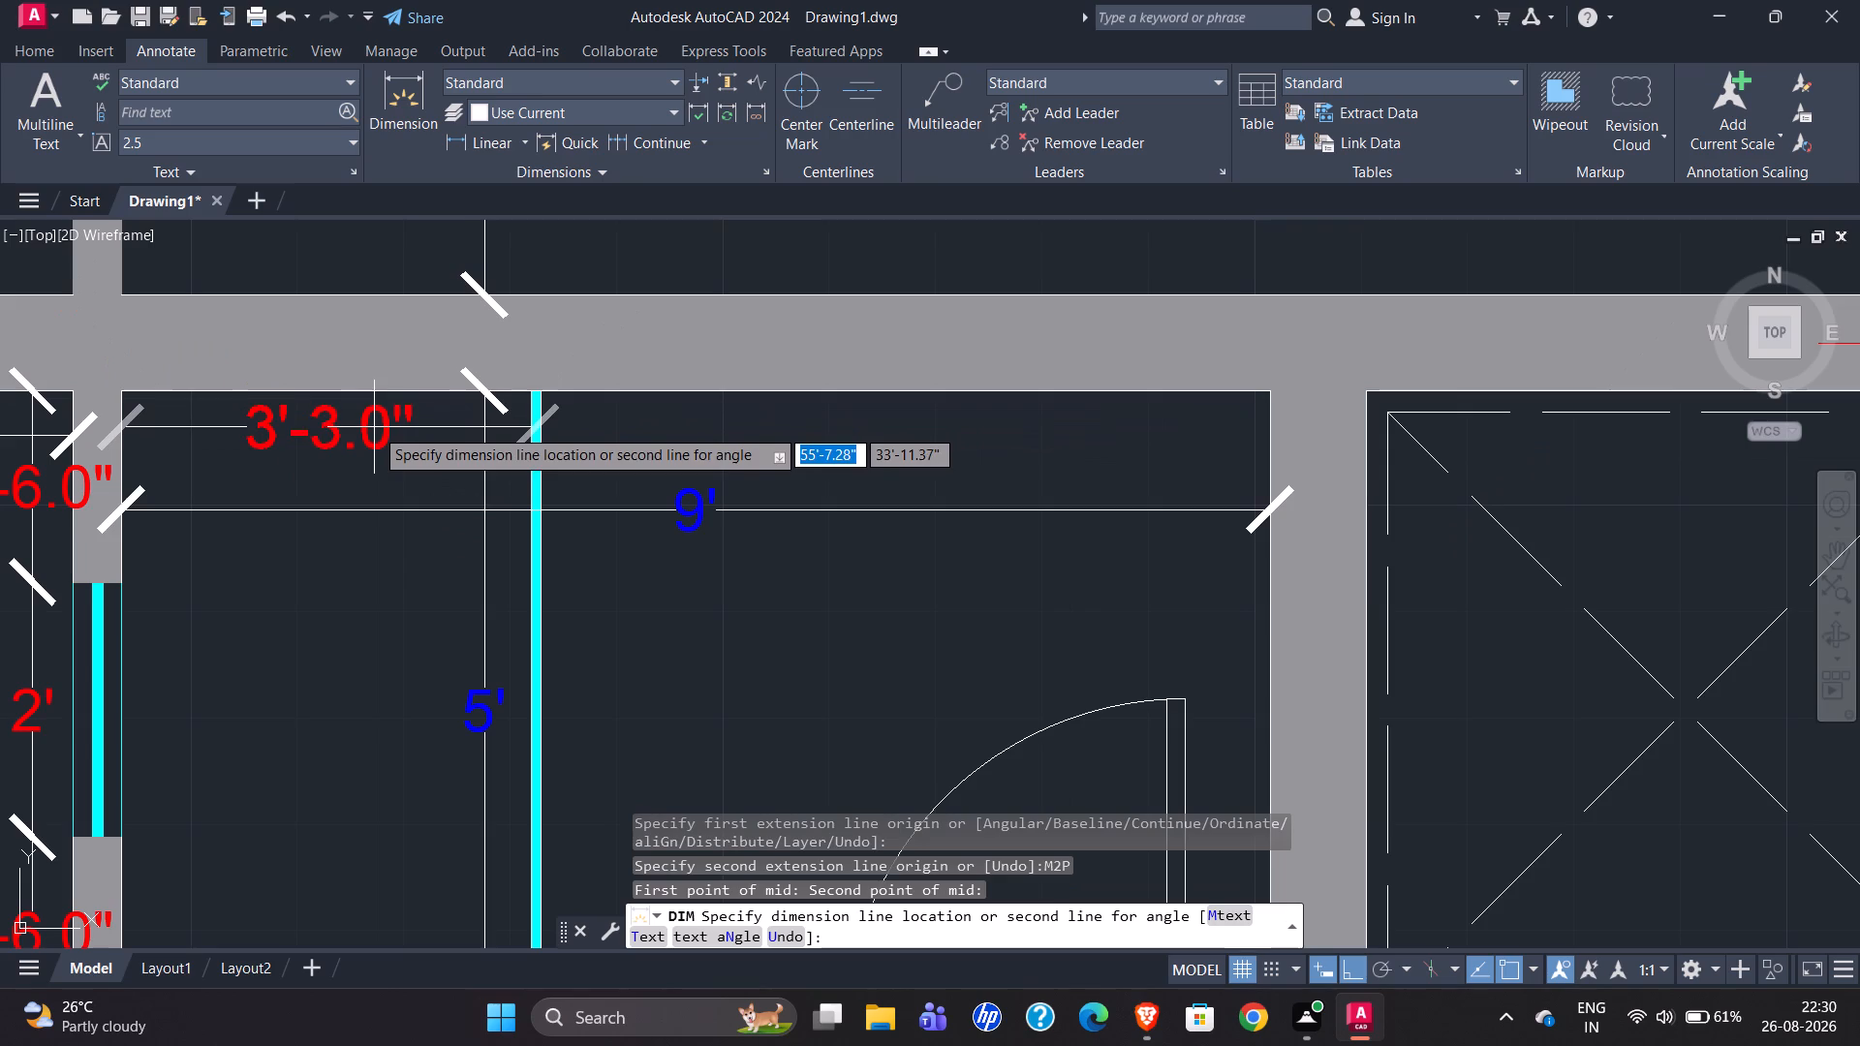
ctrl+click(71, 438)
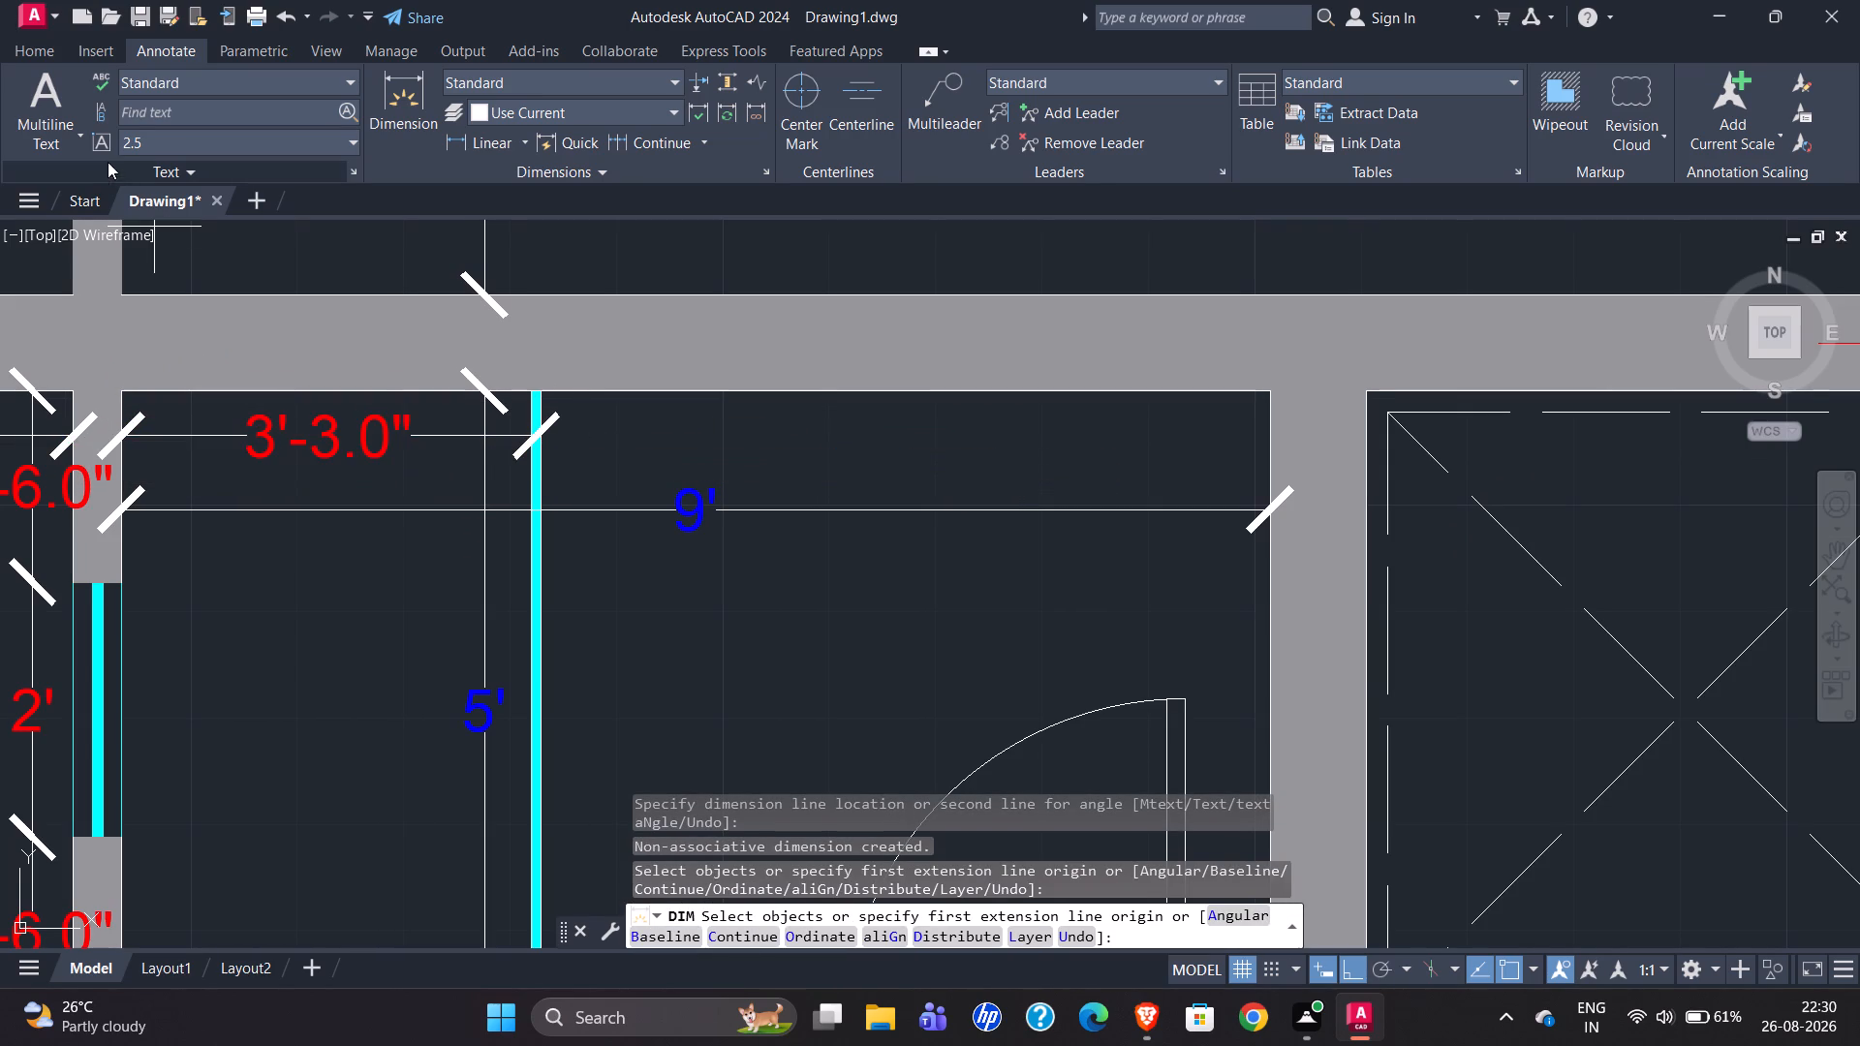
Continue the north-wall dimension chain from the cyan partition to the west face of the toilet's east wall.
ctrl+click(653, 137)
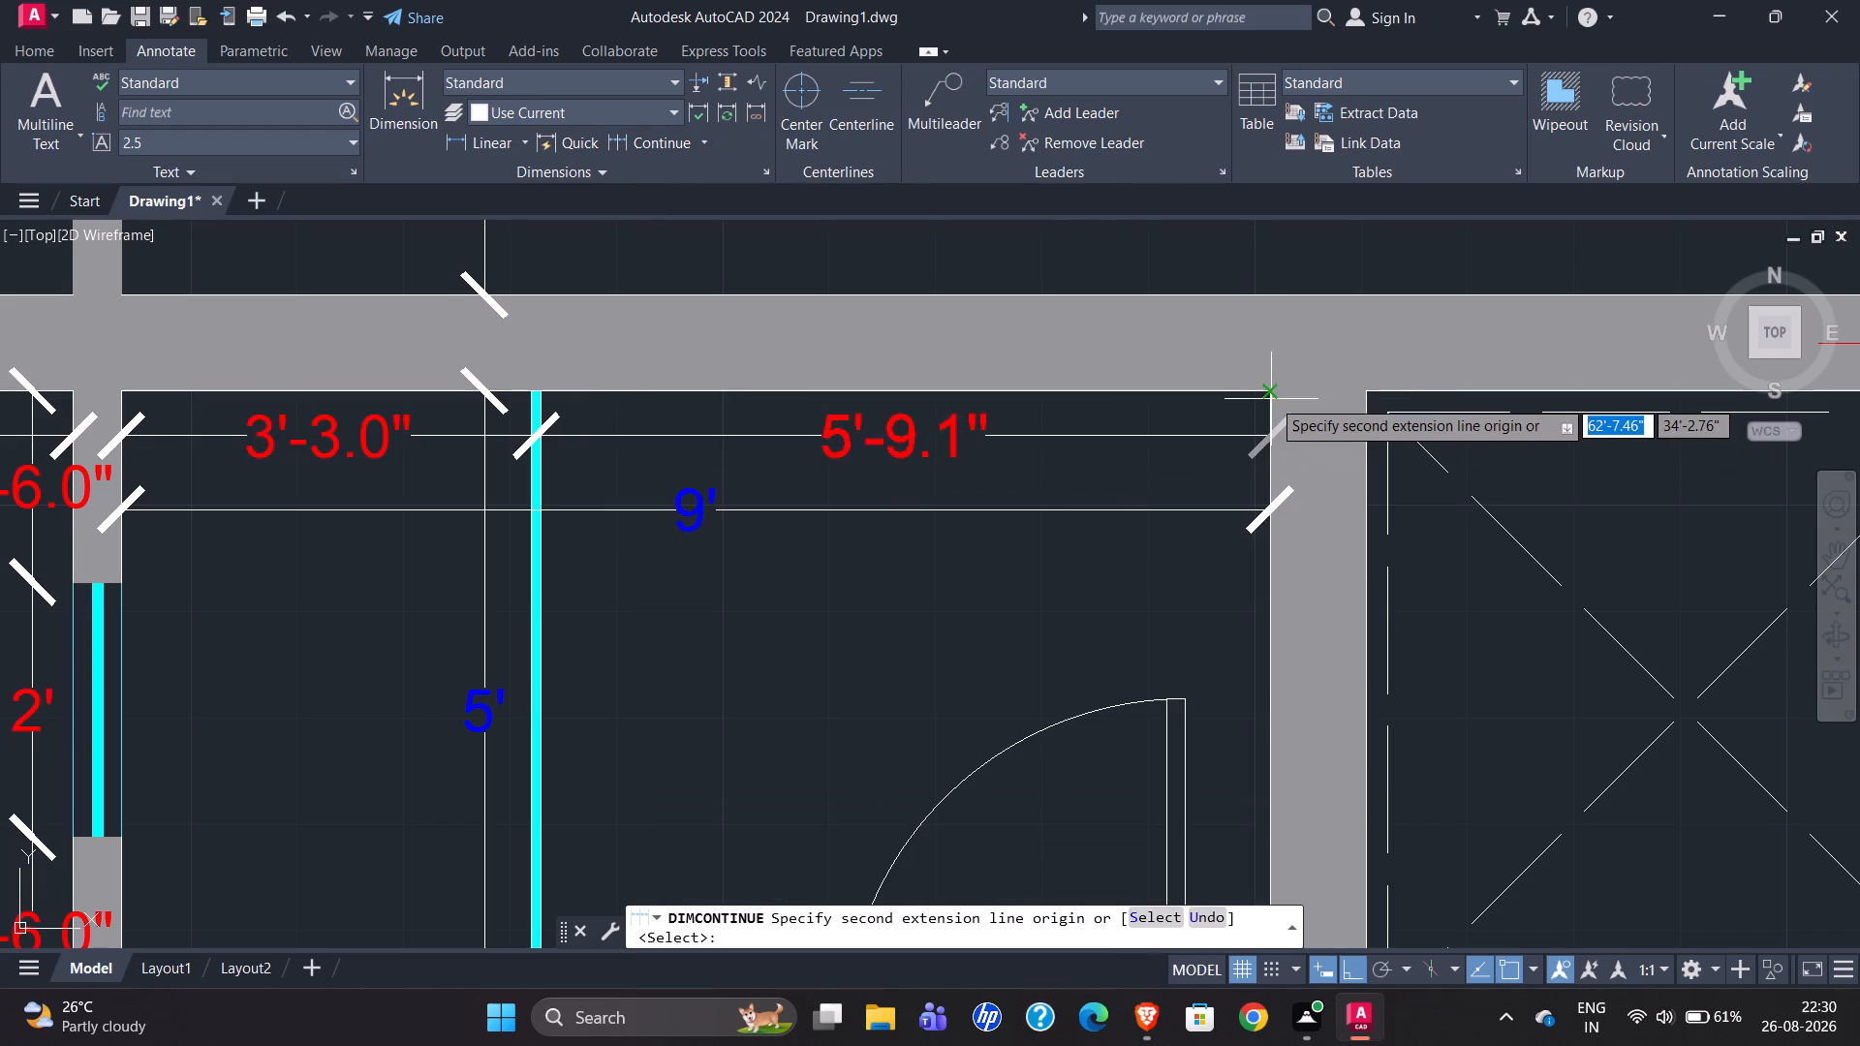
ctrl+click(1270, 391)
Examine the reference plan's dimensions around the shower, toilet and lift.
ctrl+scroll(975, 349, down, 1)
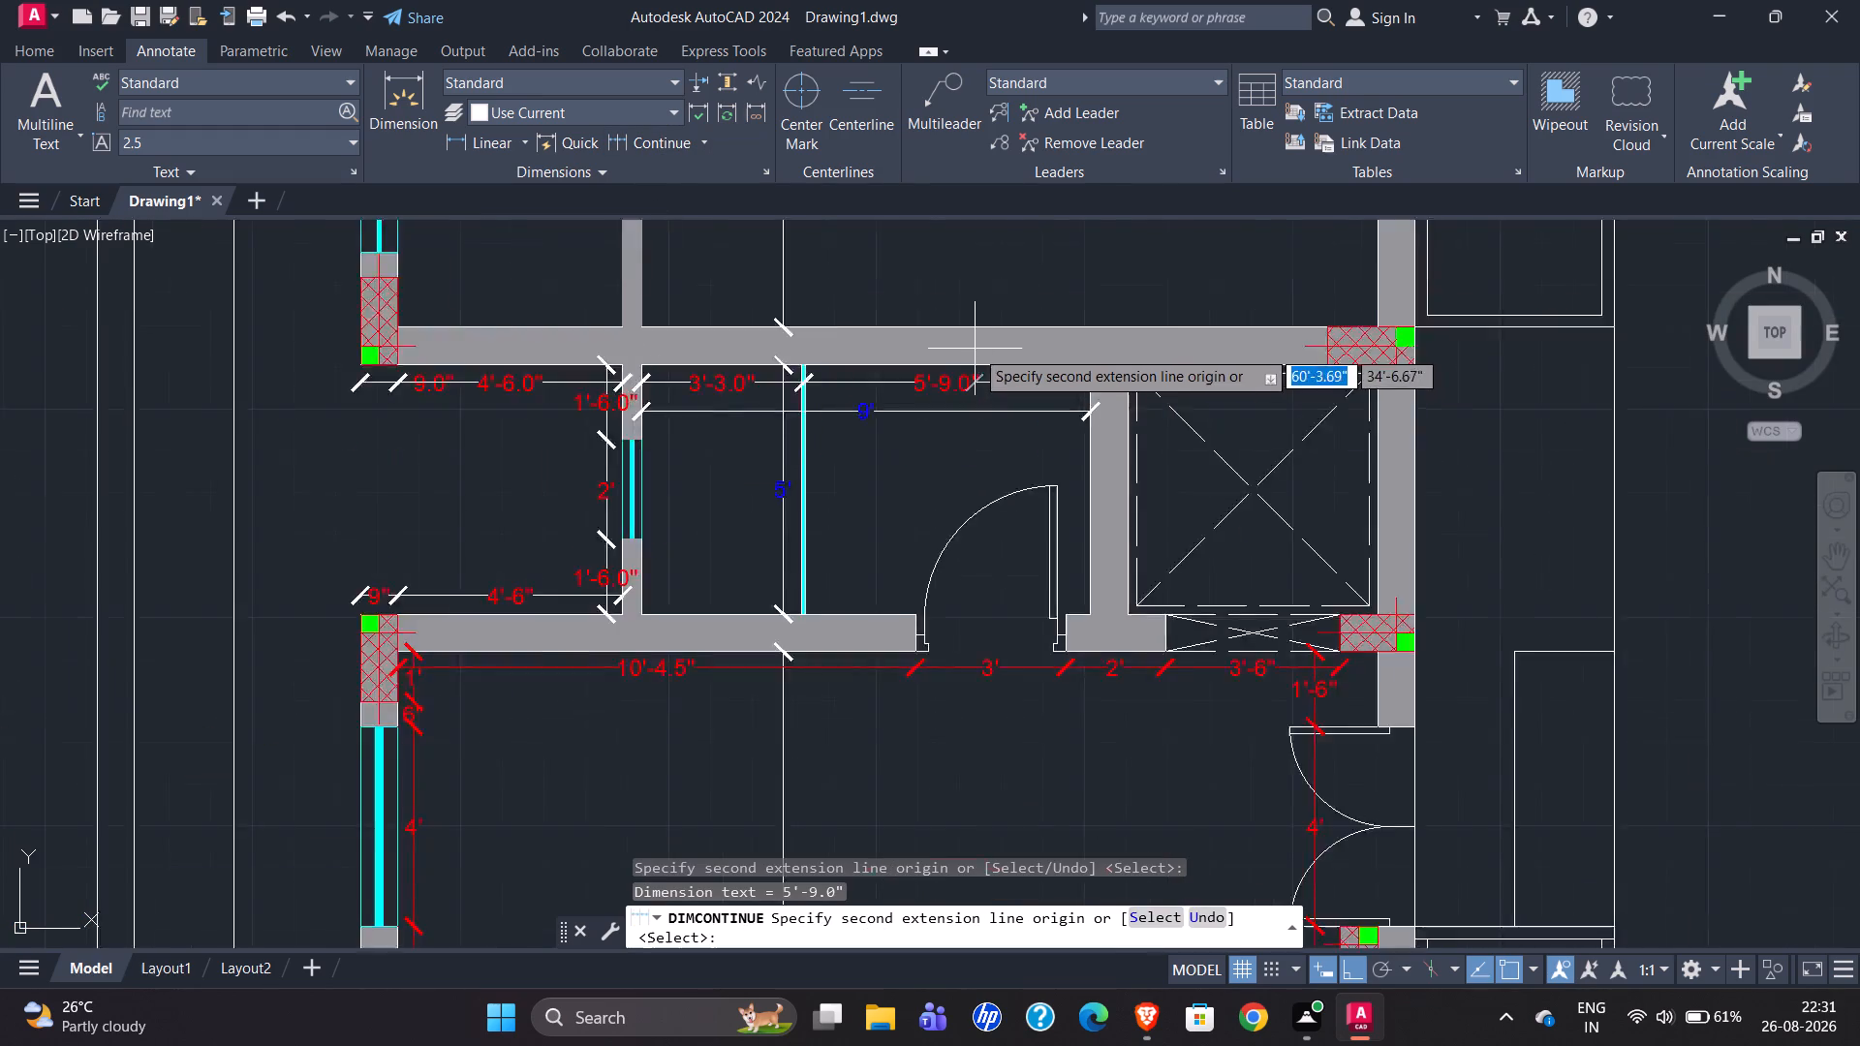
ctrl+scroll(975, 350, down, 2)
ctrl+scroll(1151, 343, down, 2)
ctrl+scroll(63, 402, down, 2)
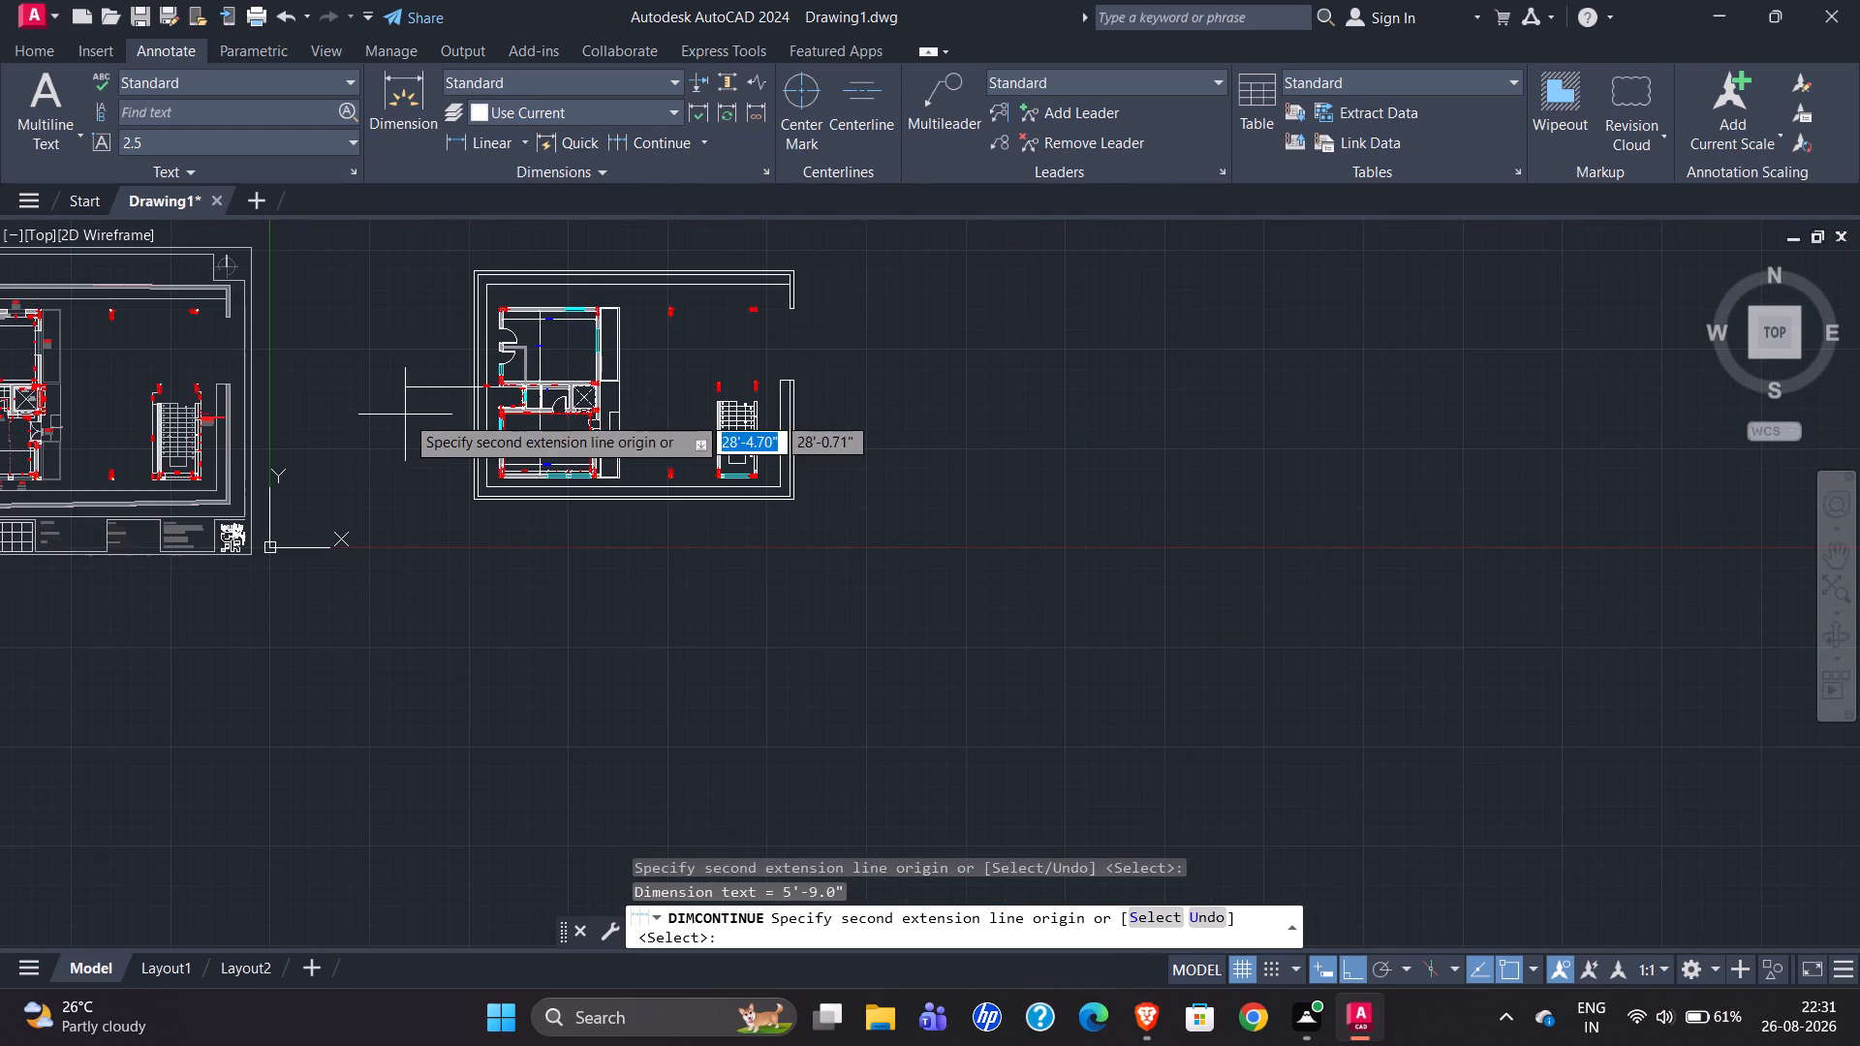
ctrl+scroll(387, 415, down, 2)
ctrl+scroll(201, 403, up, 5)
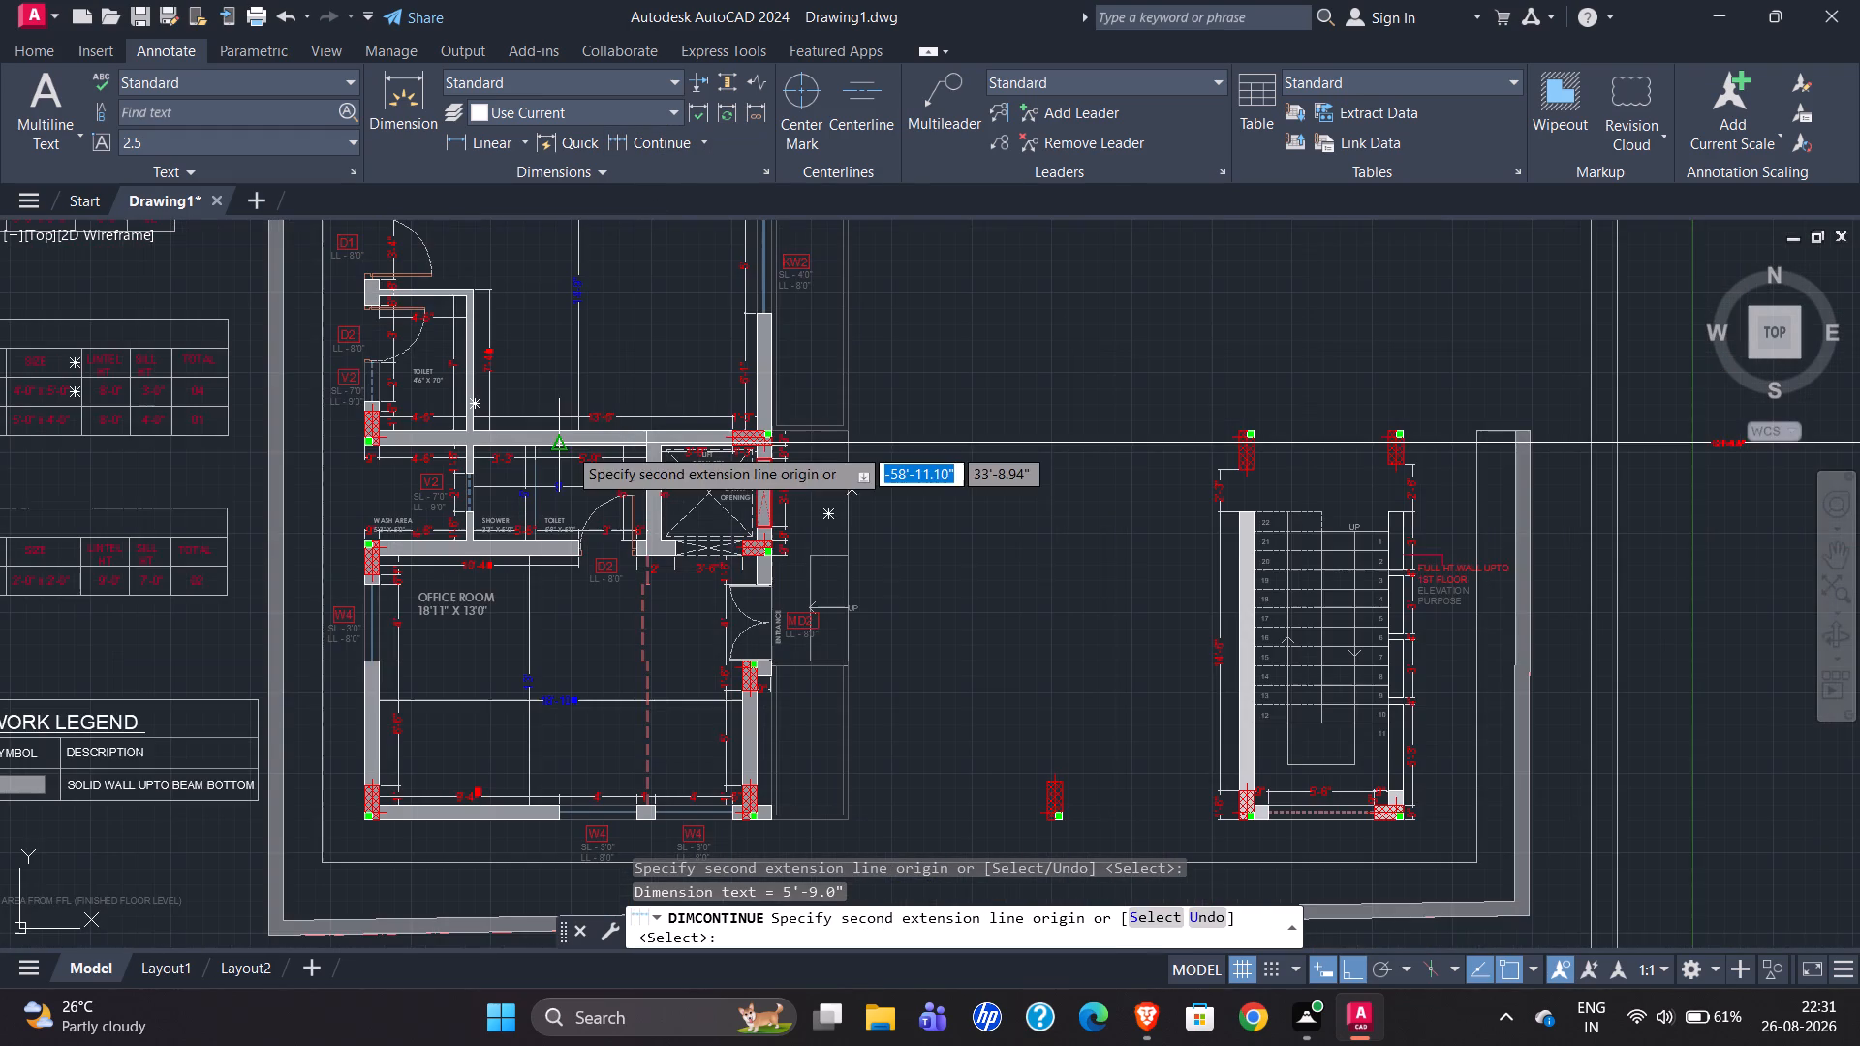
ctrl+scroll(597, 508, up, 3)
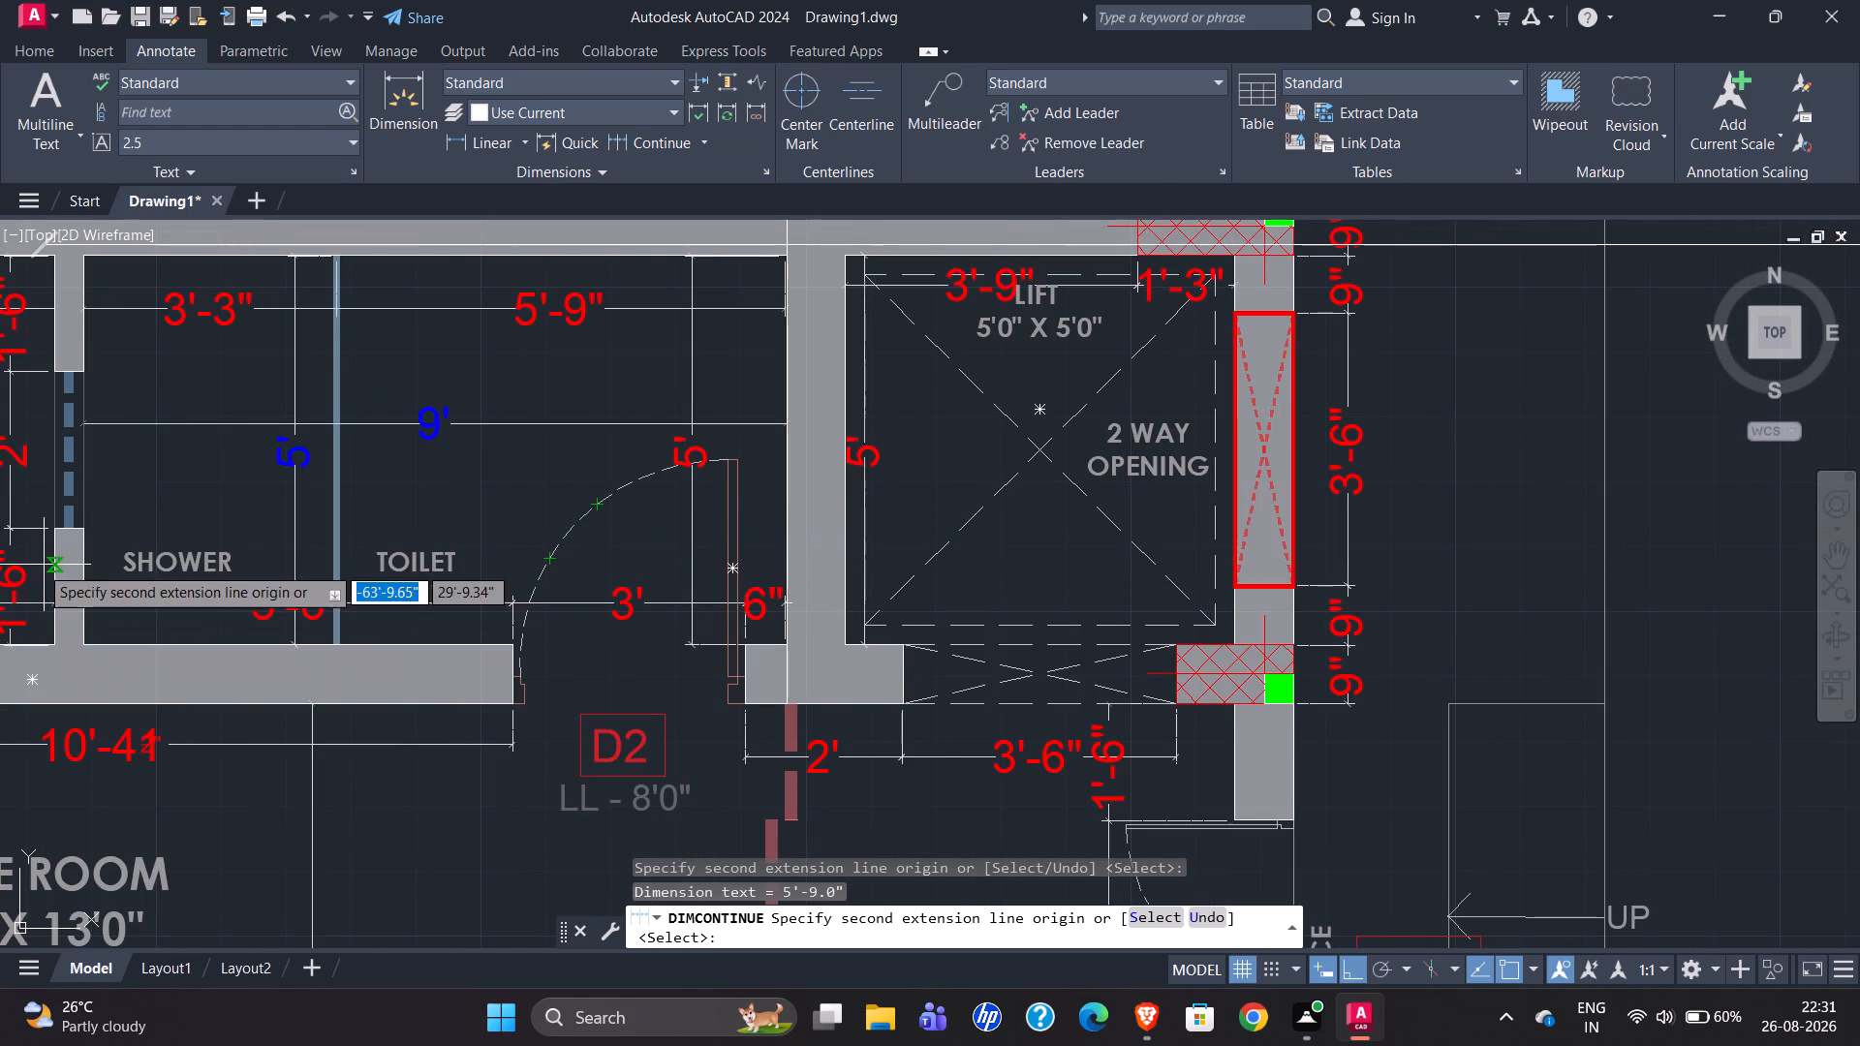
ctrl+scroll(0, 561, down, 1)
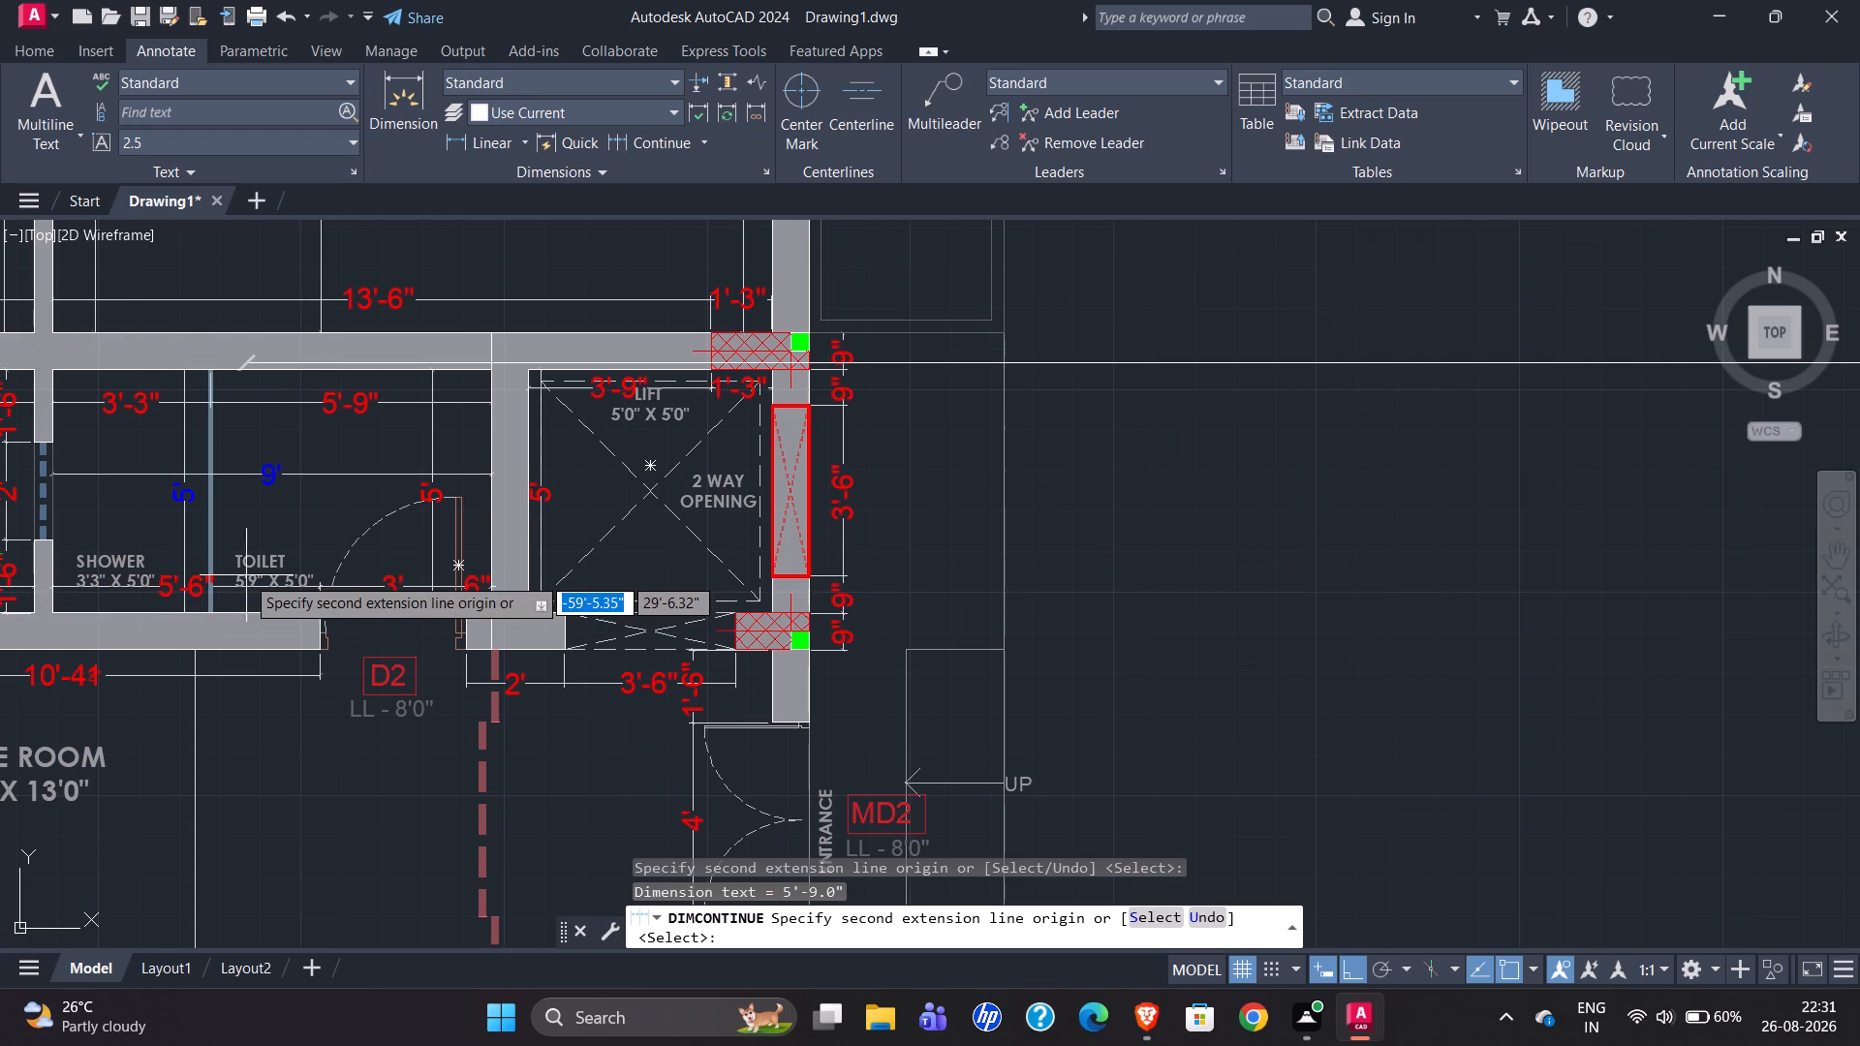
ctrl+scroll(65, 575, down, 1)
ctrl+scroll(324, 479, up, 3)
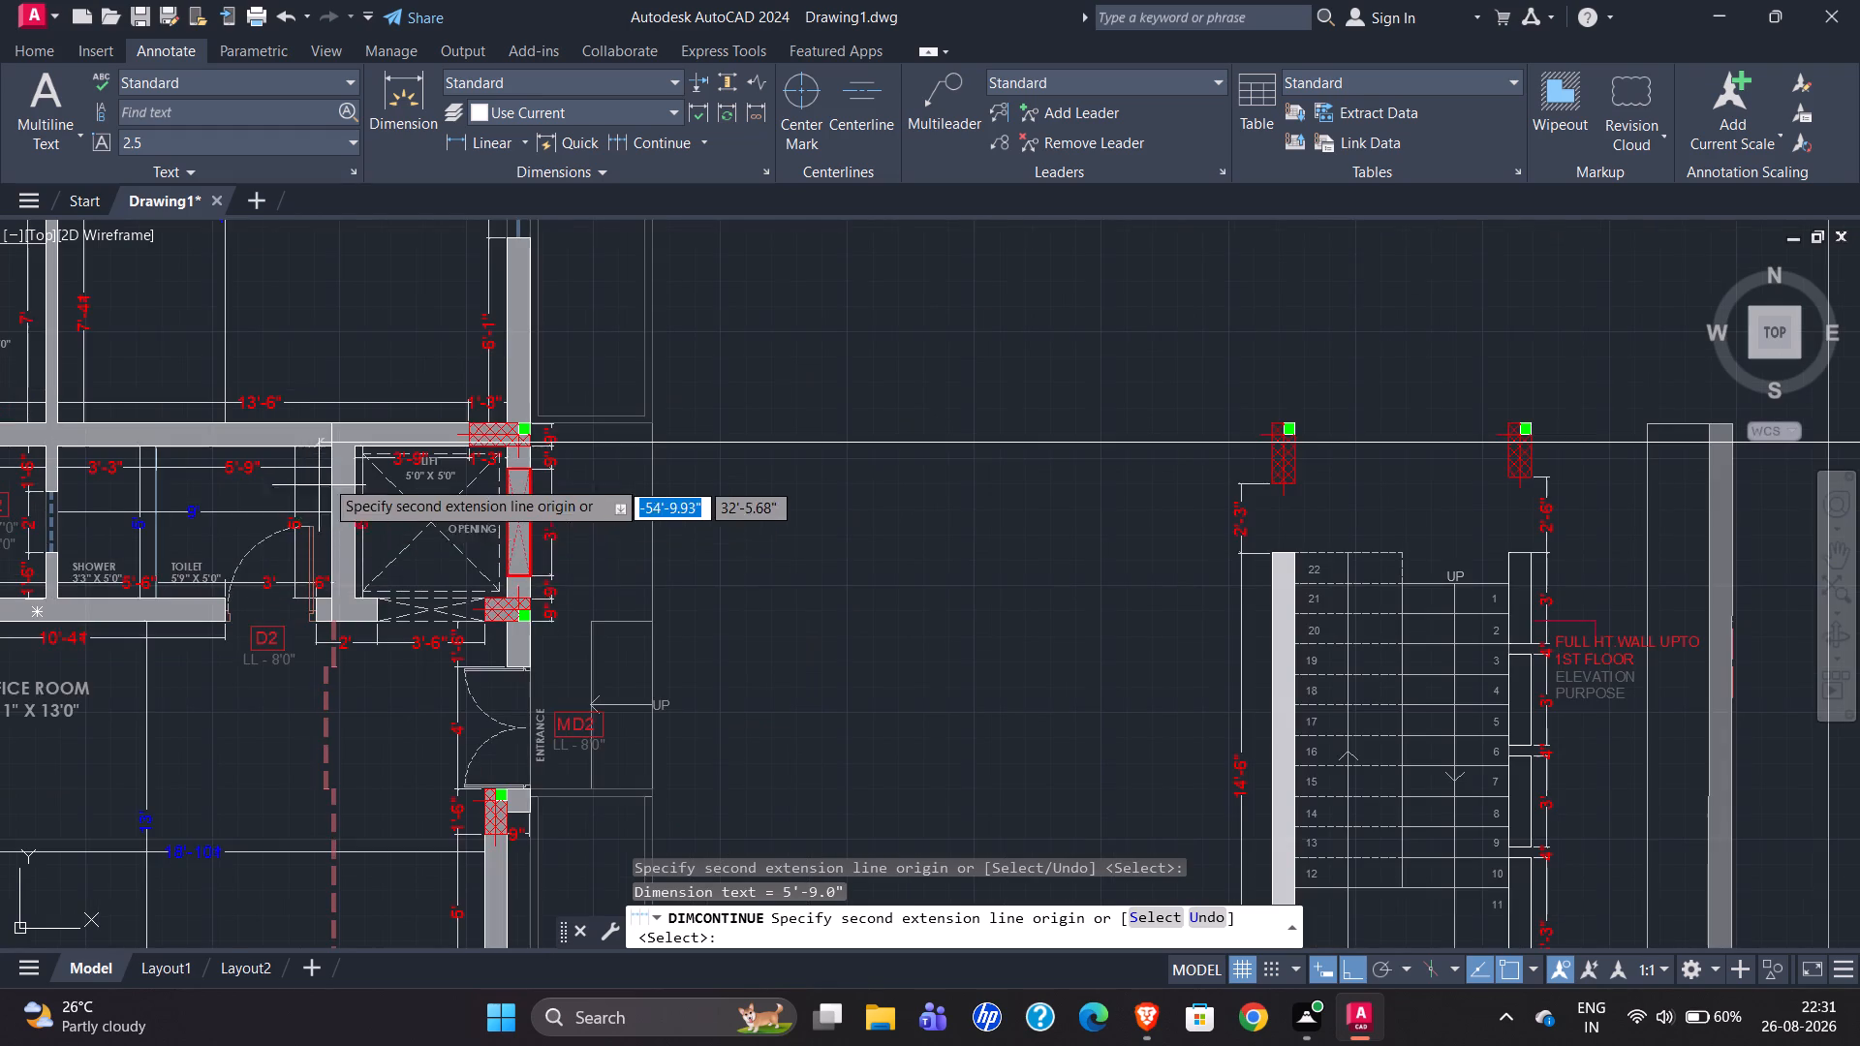
ctrl+scroll(325, 478, up, 1)
ctrl+scroll(133, 500, down, 6)
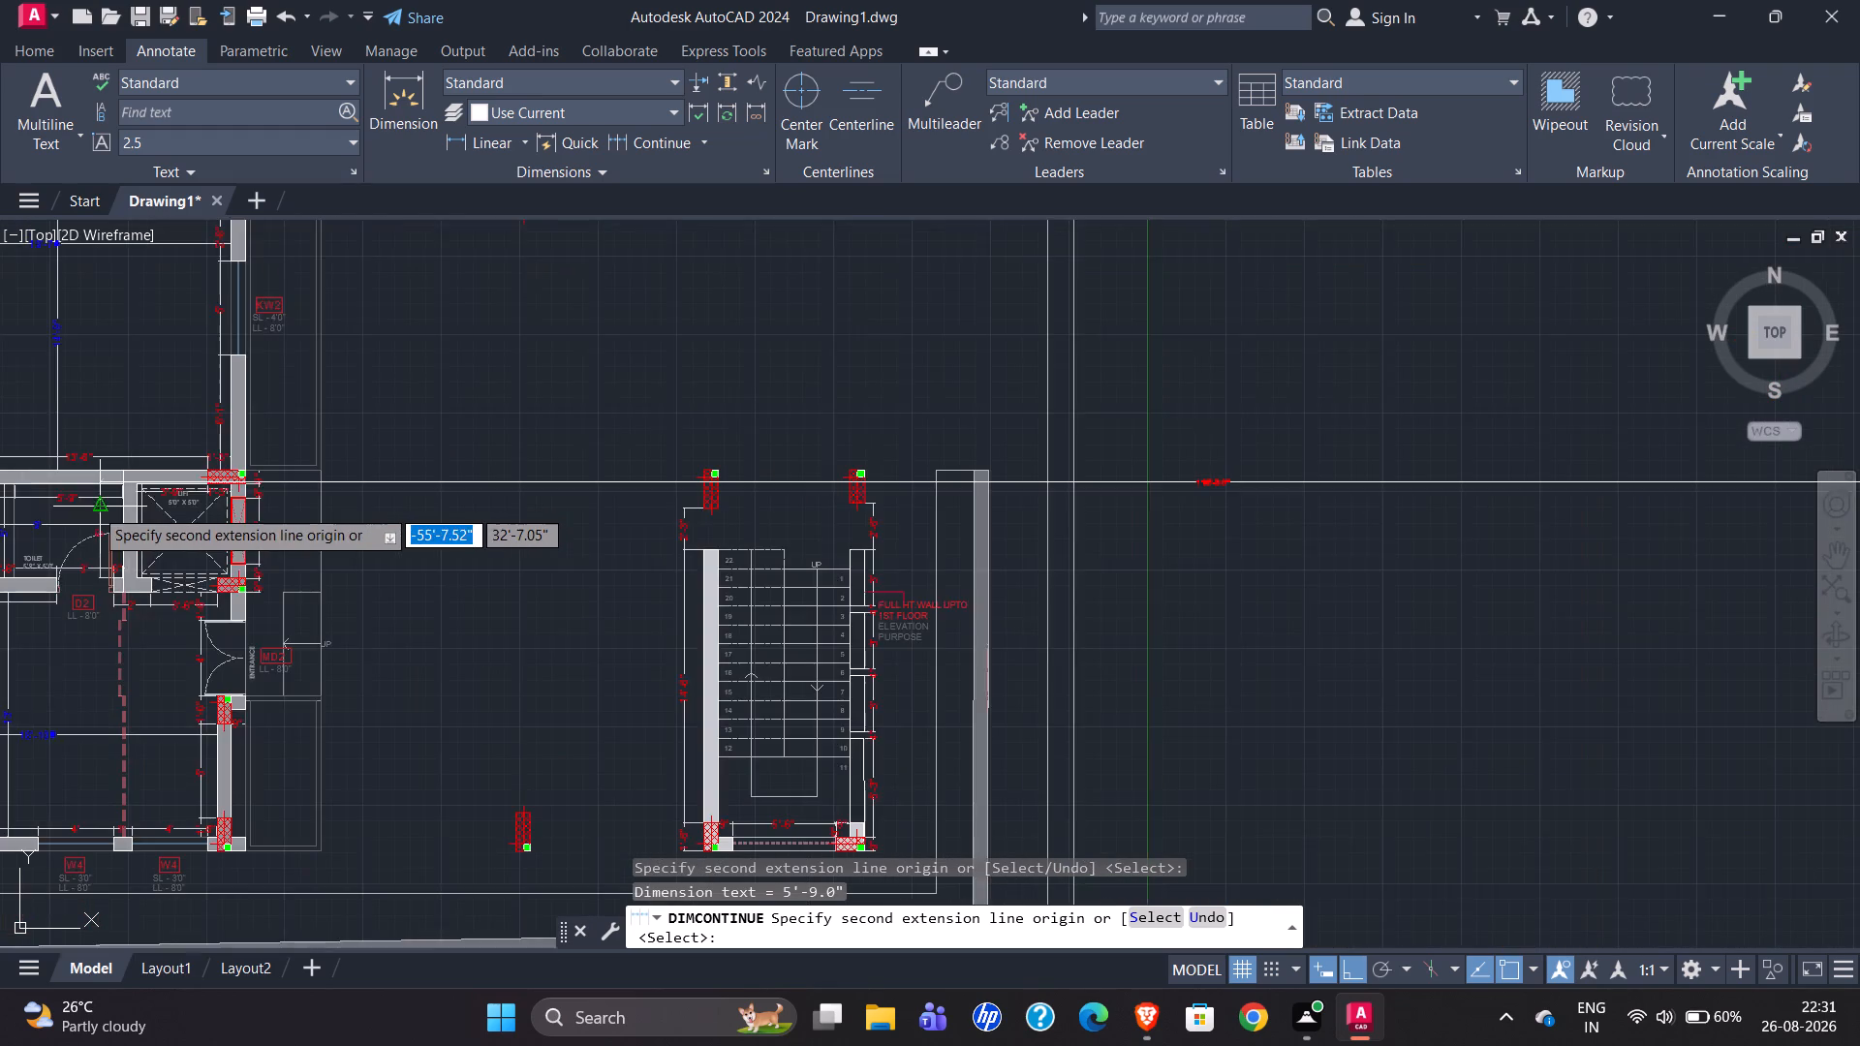
ctrl+scroll(92, 508, down, 2)
ctrl+scroll(672, 517, up, 5)
key(Escape)
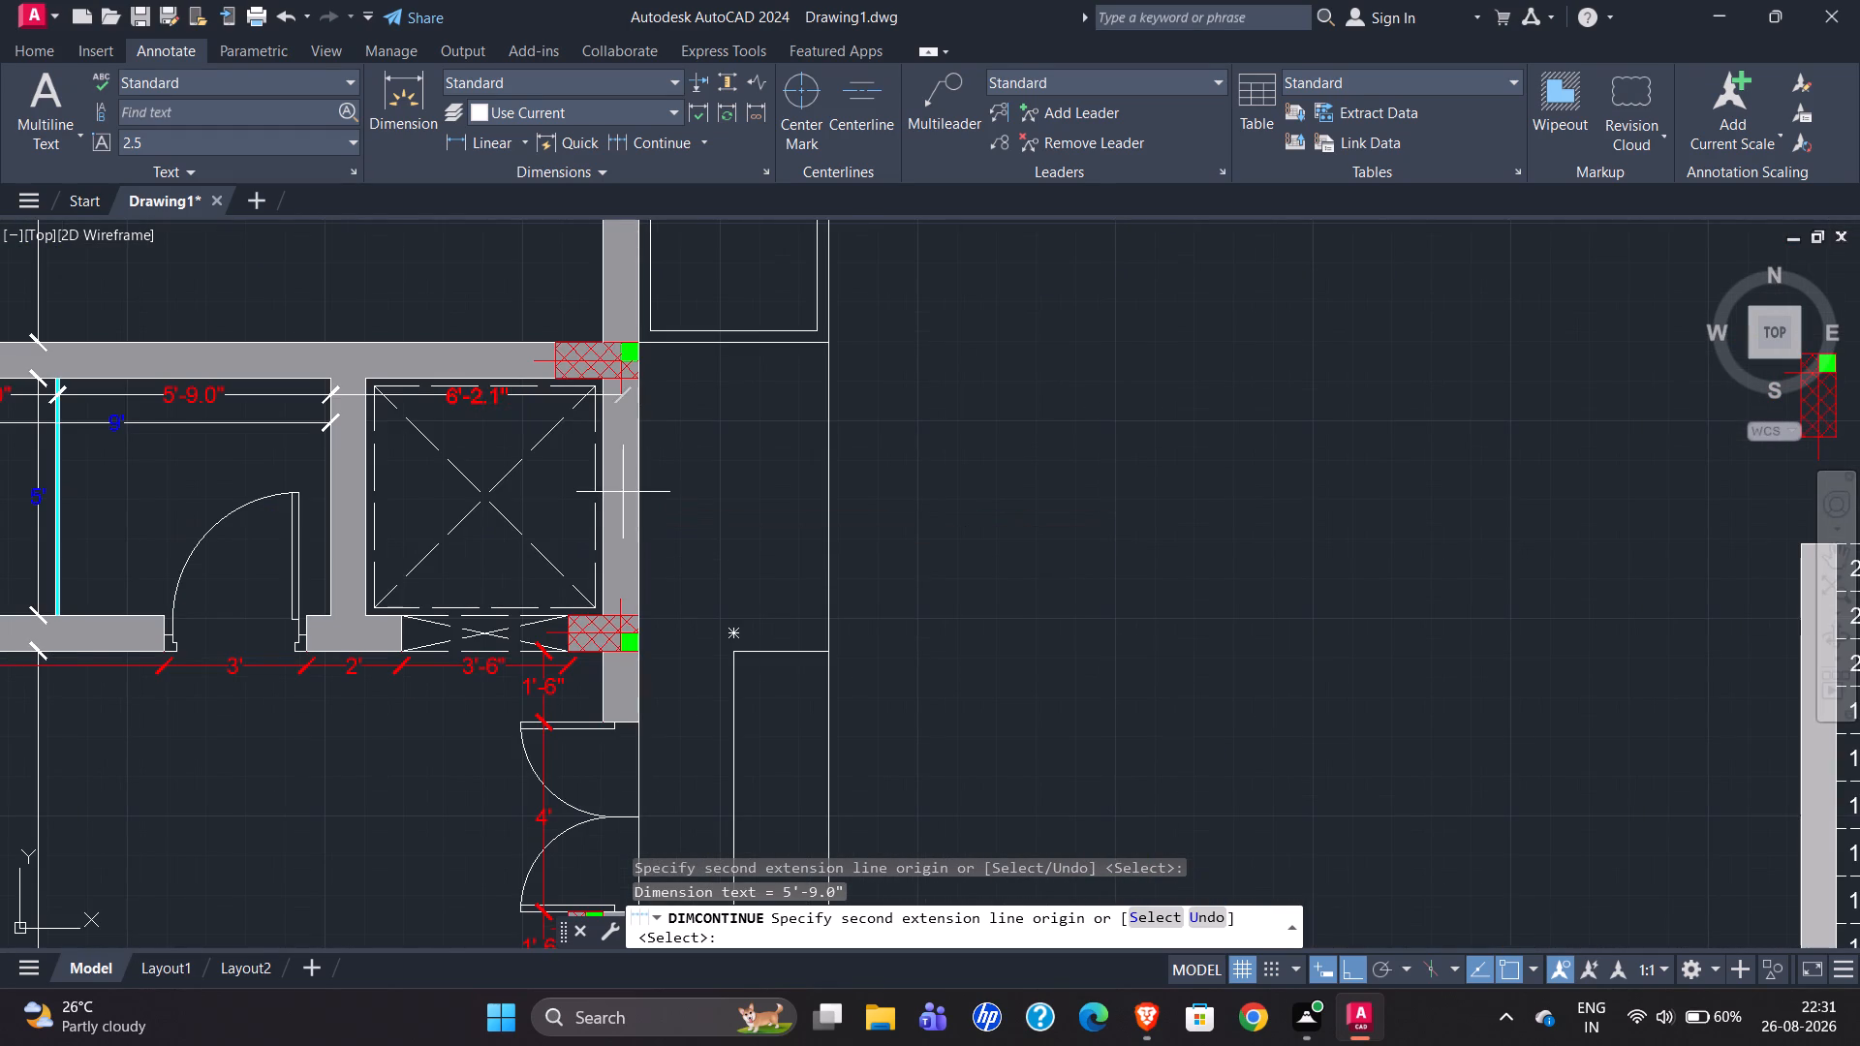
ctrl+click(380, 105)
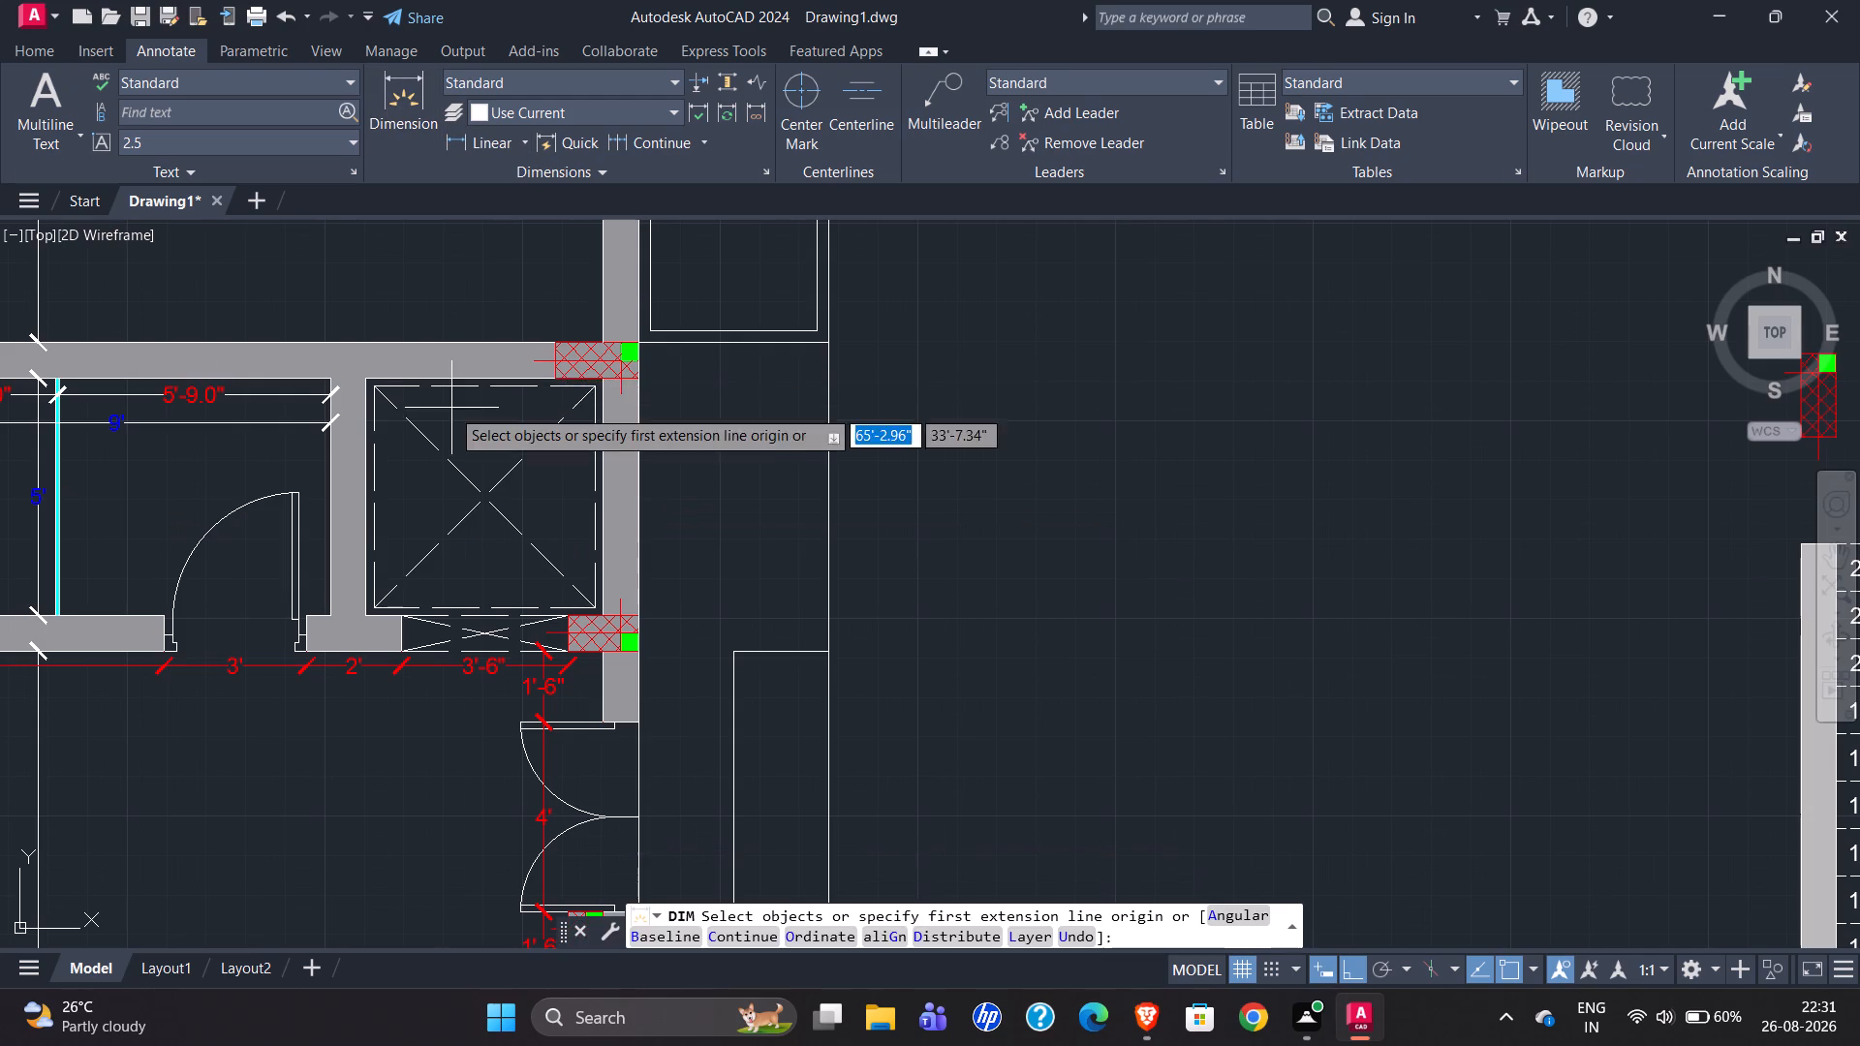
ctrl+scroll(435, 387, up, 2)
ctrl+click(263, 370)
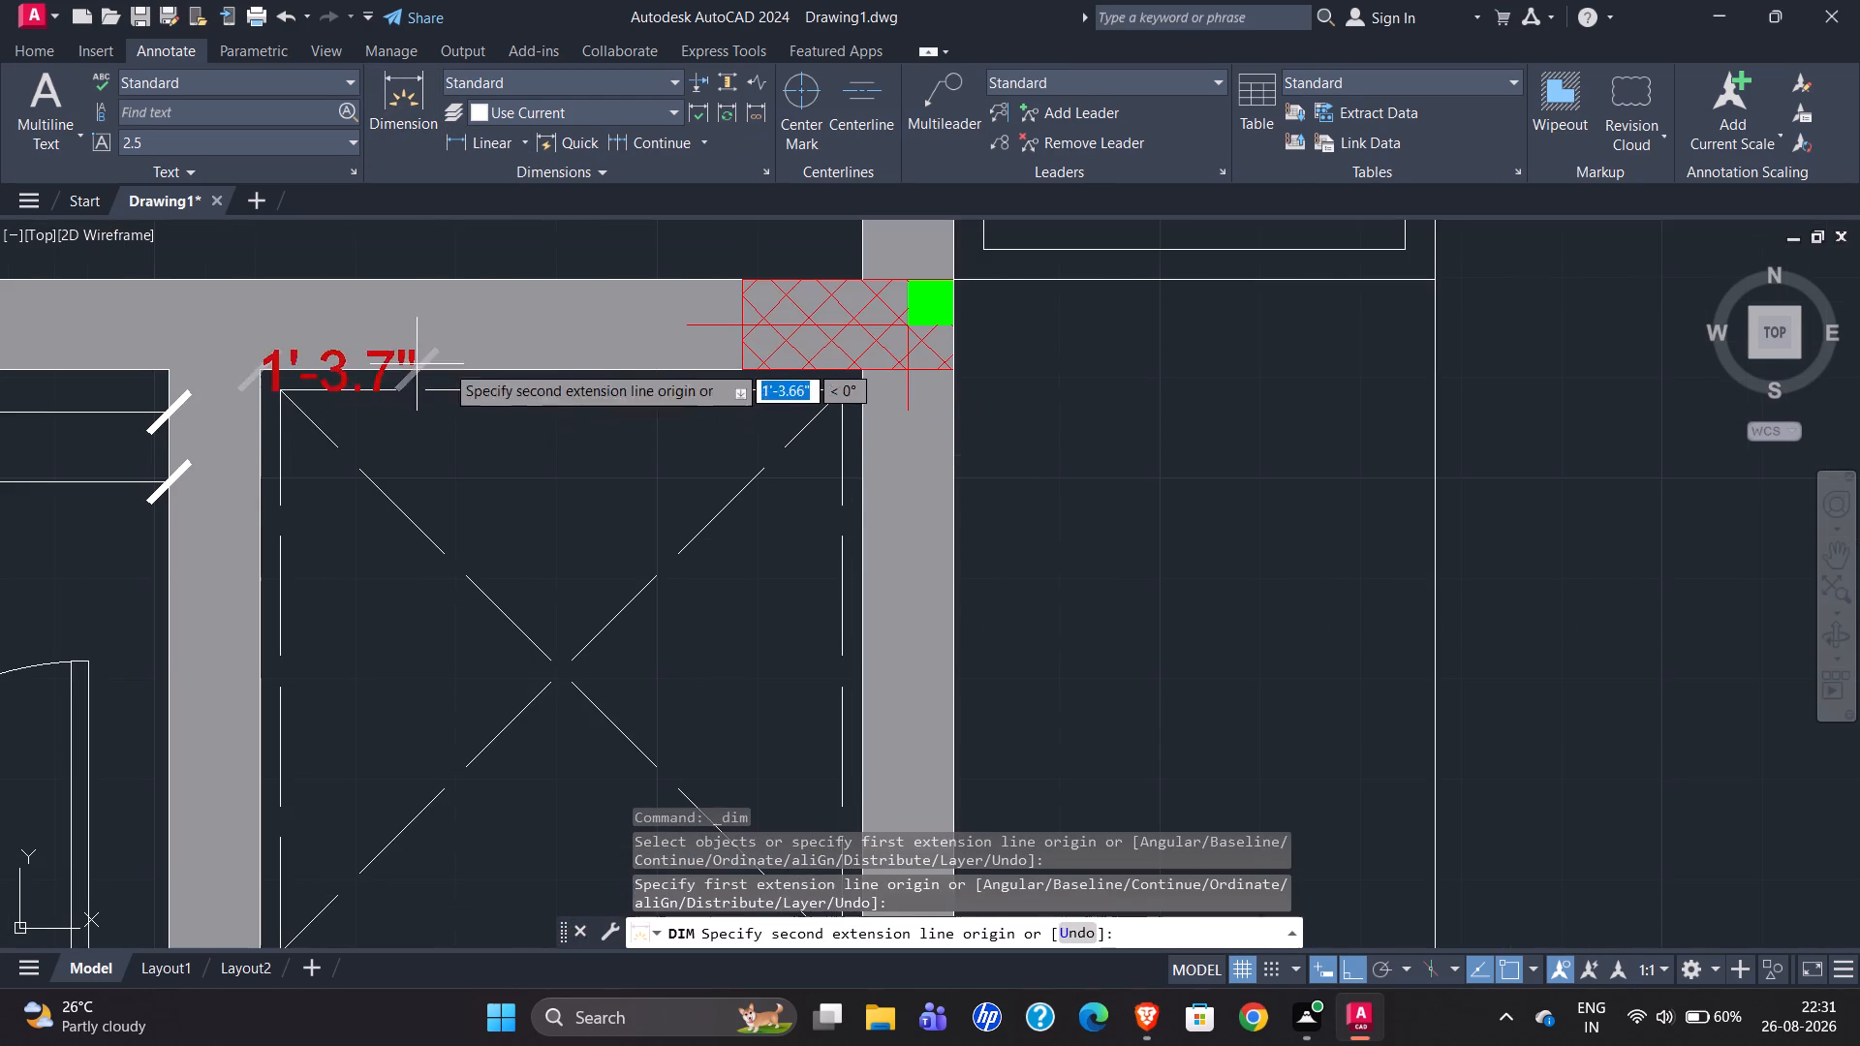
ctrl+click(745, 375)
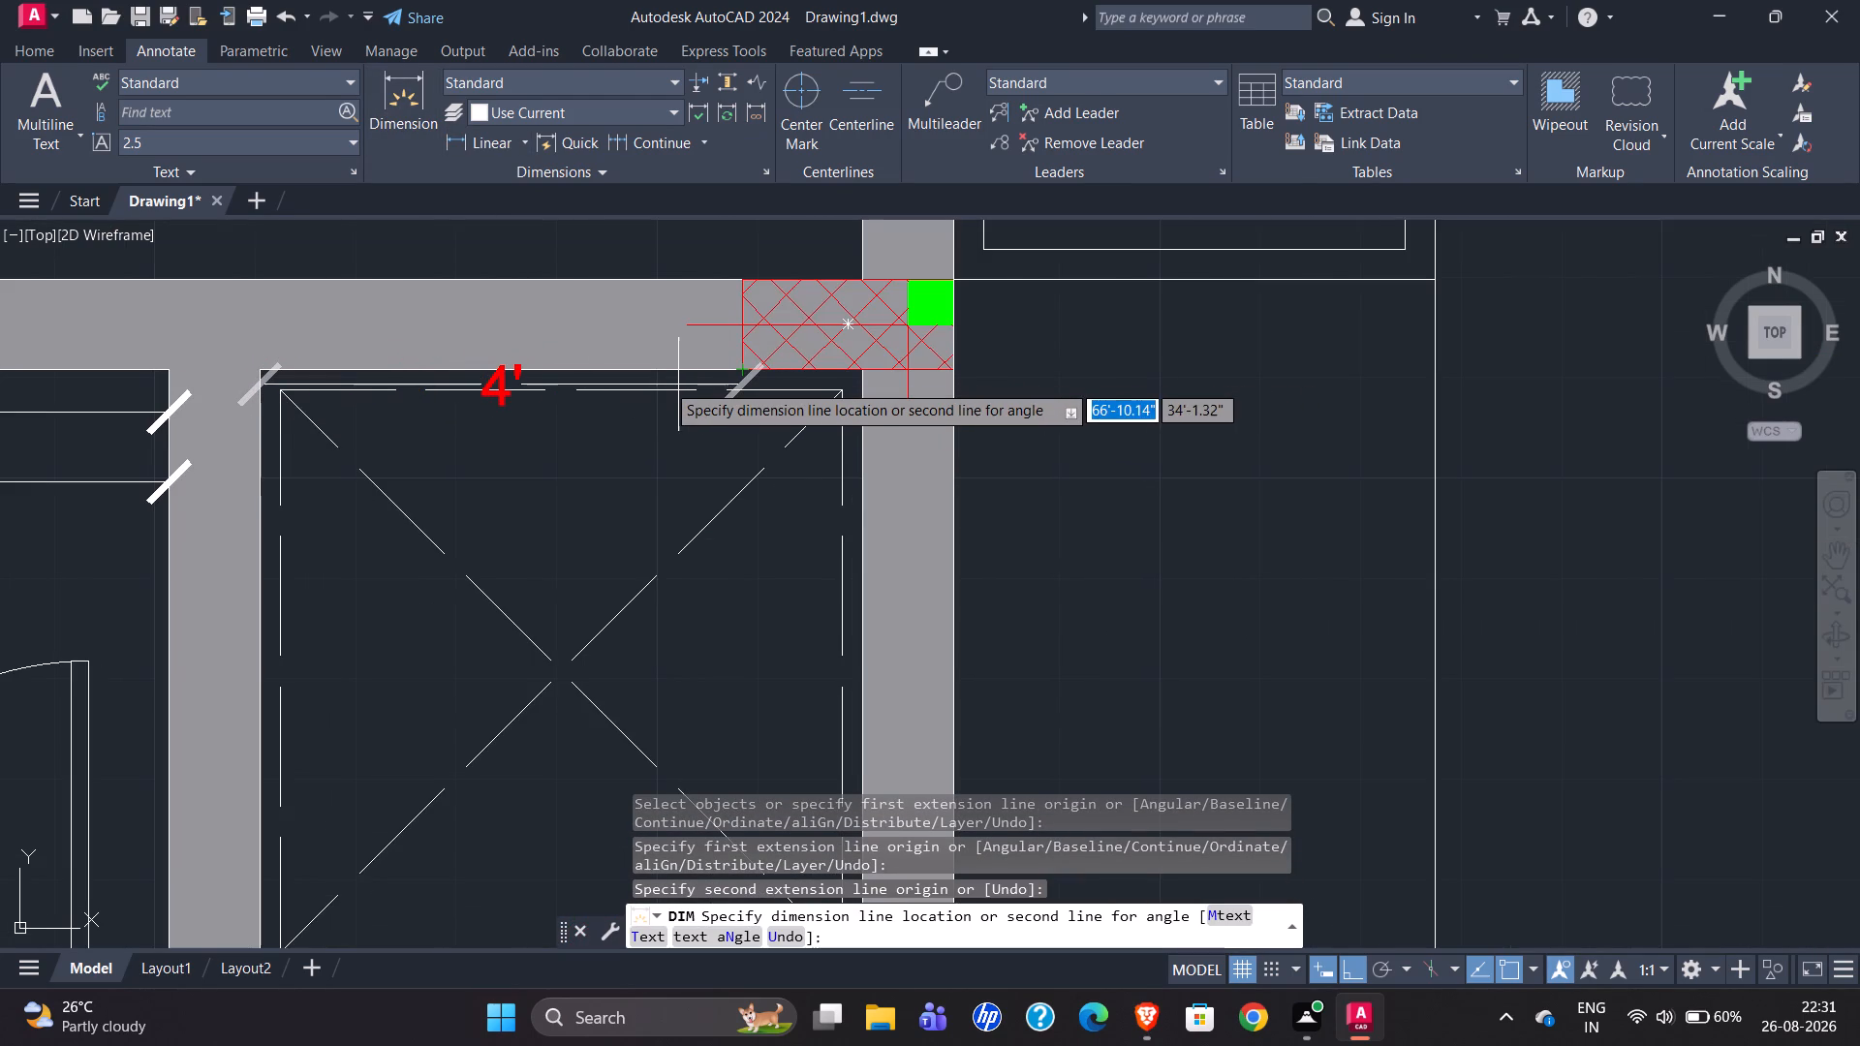
Compare the redrawn lift's north wall and corner column with the reference plan's lift dimensions.
ctrl+scroll(810, 363, down, 2)
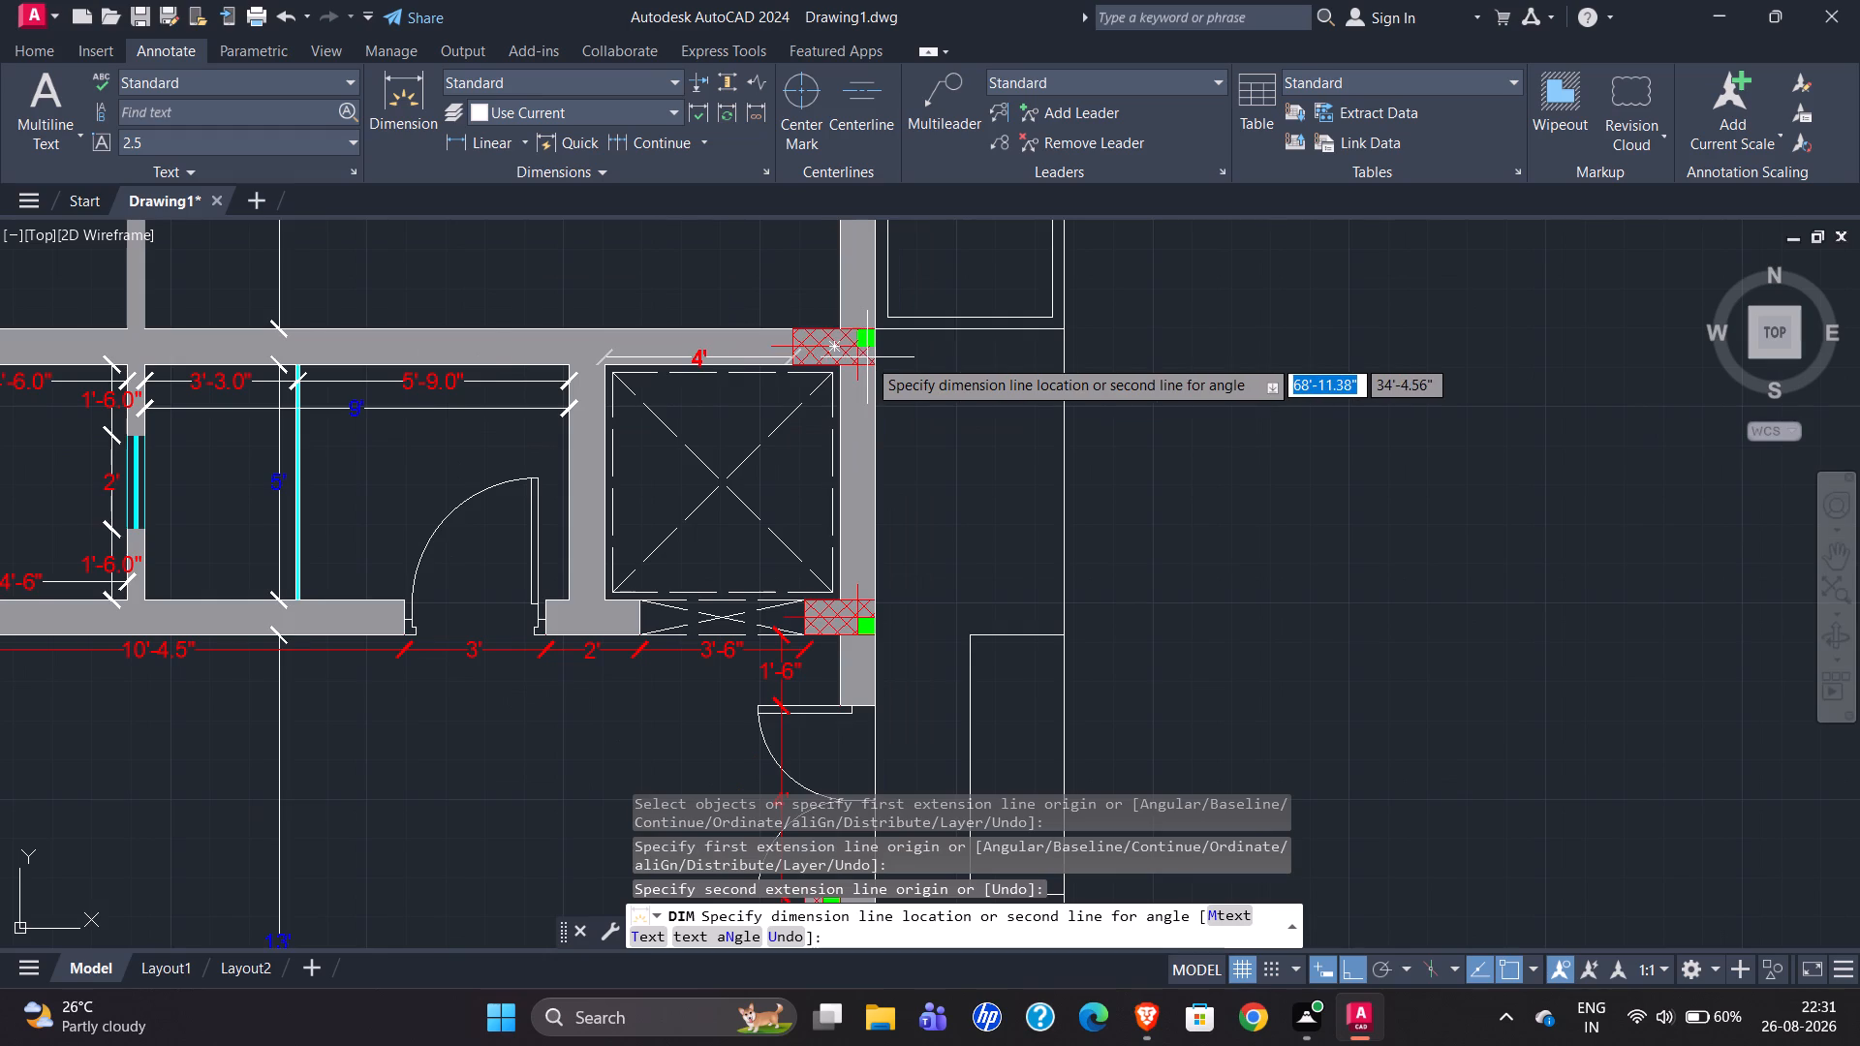
ctrl+scroll(867, 357, down, 1)
ctrl+scroll(821, 382, up, 3)
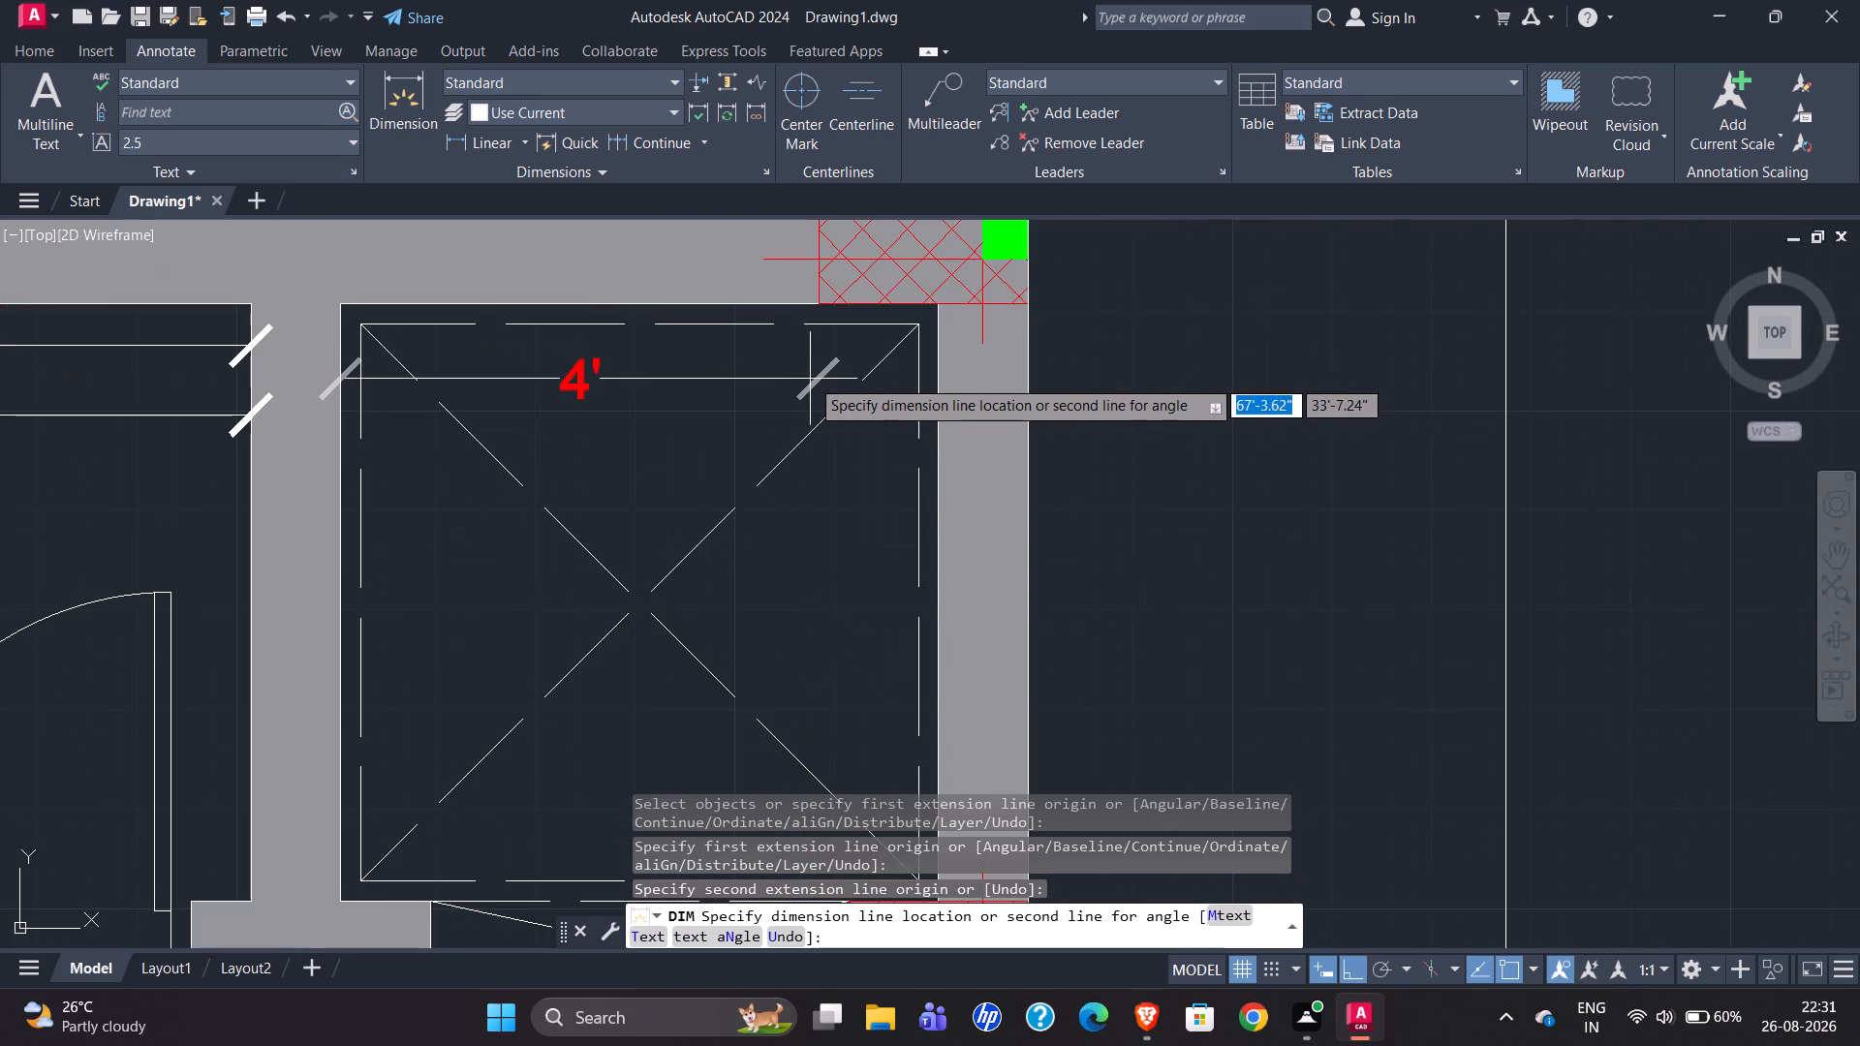
ctrl+scroll(863, 372, down, 3)
ctrl+scroll(955, 354, down, 2)
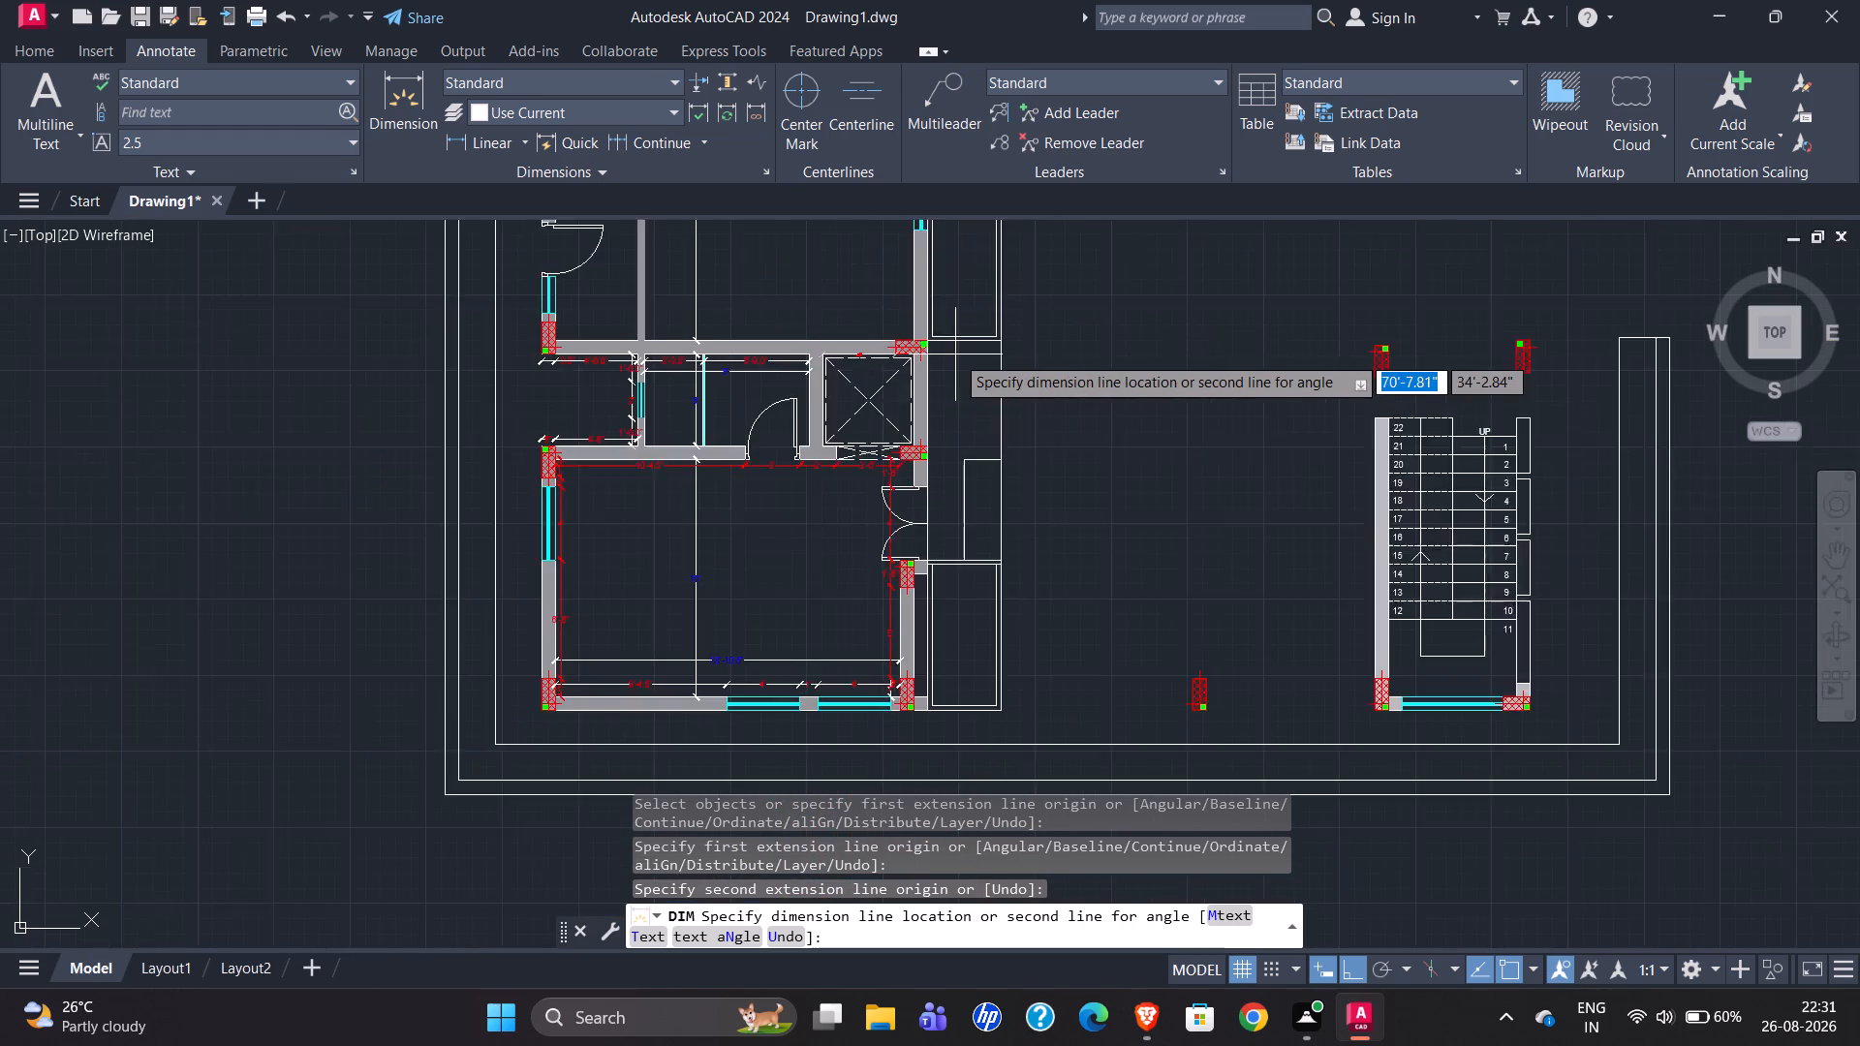
ctrl+scroll(922, 360, up, 4)
ctrl+scroll(997, 360, down, 4)
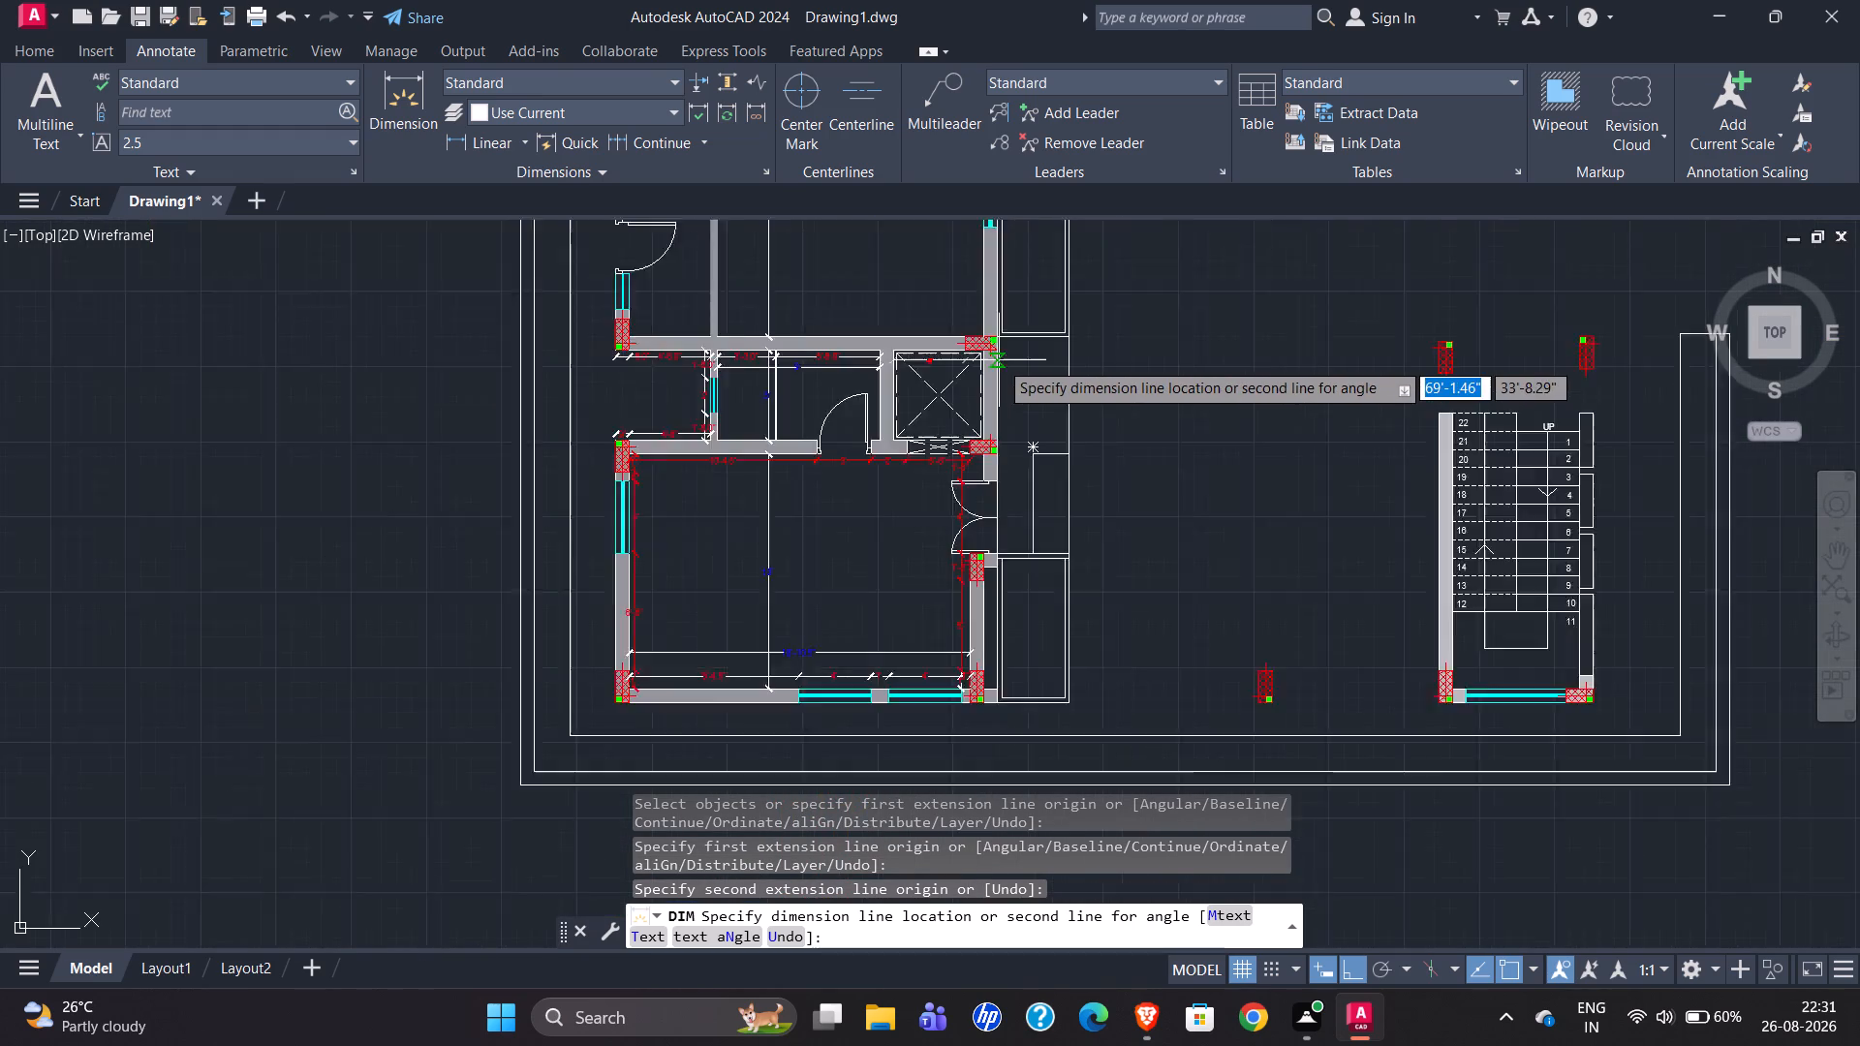
ctrl+scroll(998, 360, down, 2)
ctrl+scroll(472, 374, up, 5)
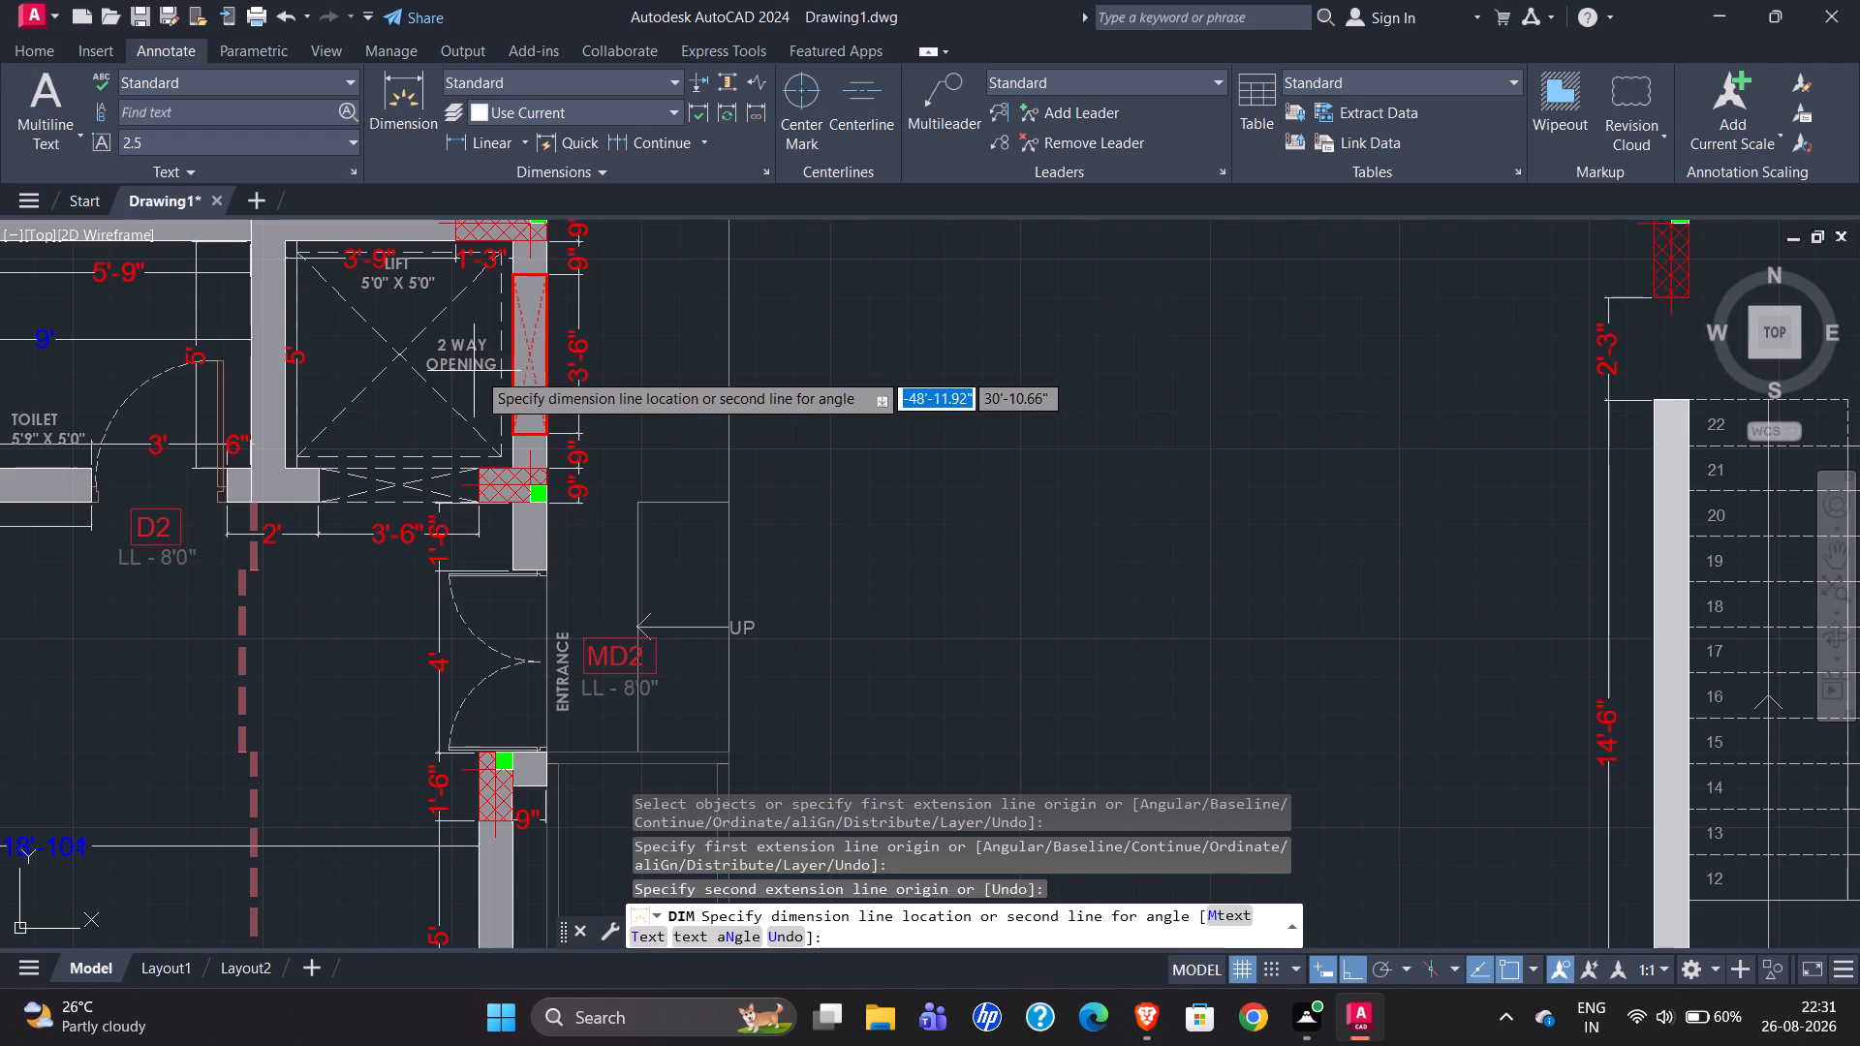
ctrl+scroll(402, 435, down, 1)
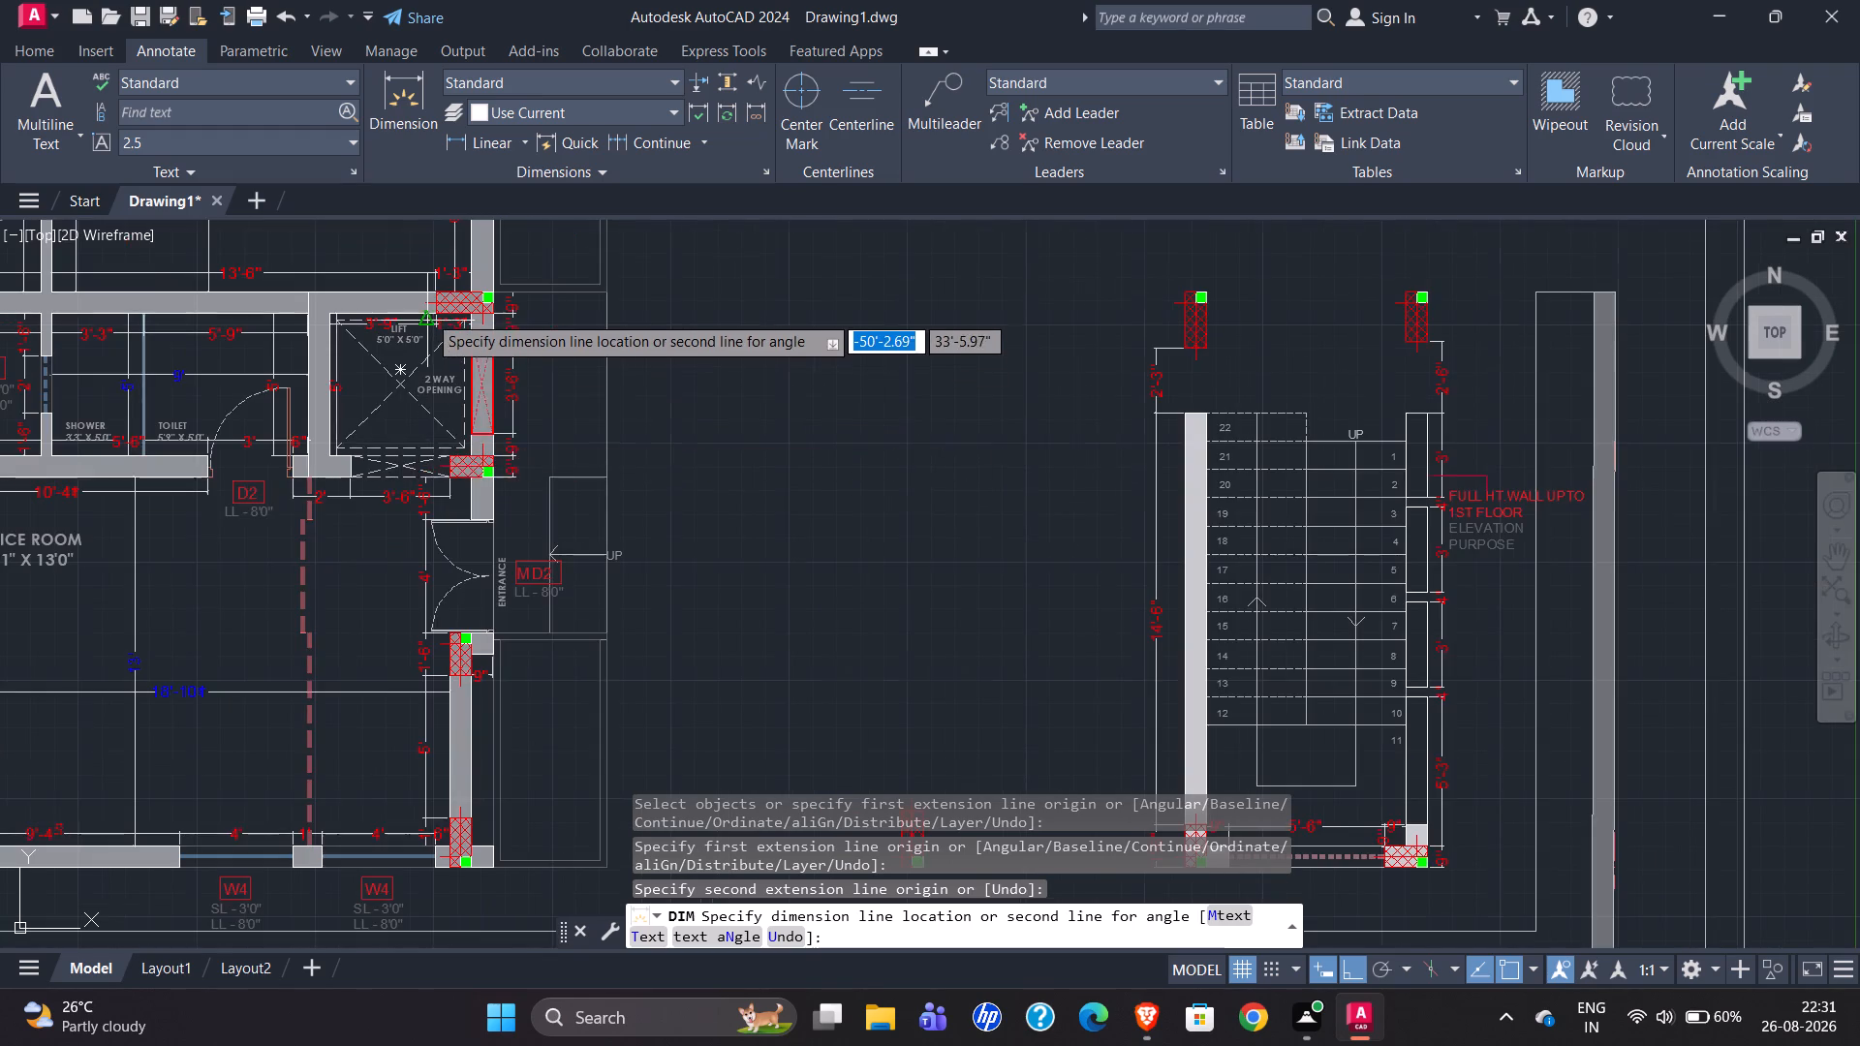
ctrl+scroll(427, 314, up, 3)
ctrl+scroll(421, 320, down, 3)
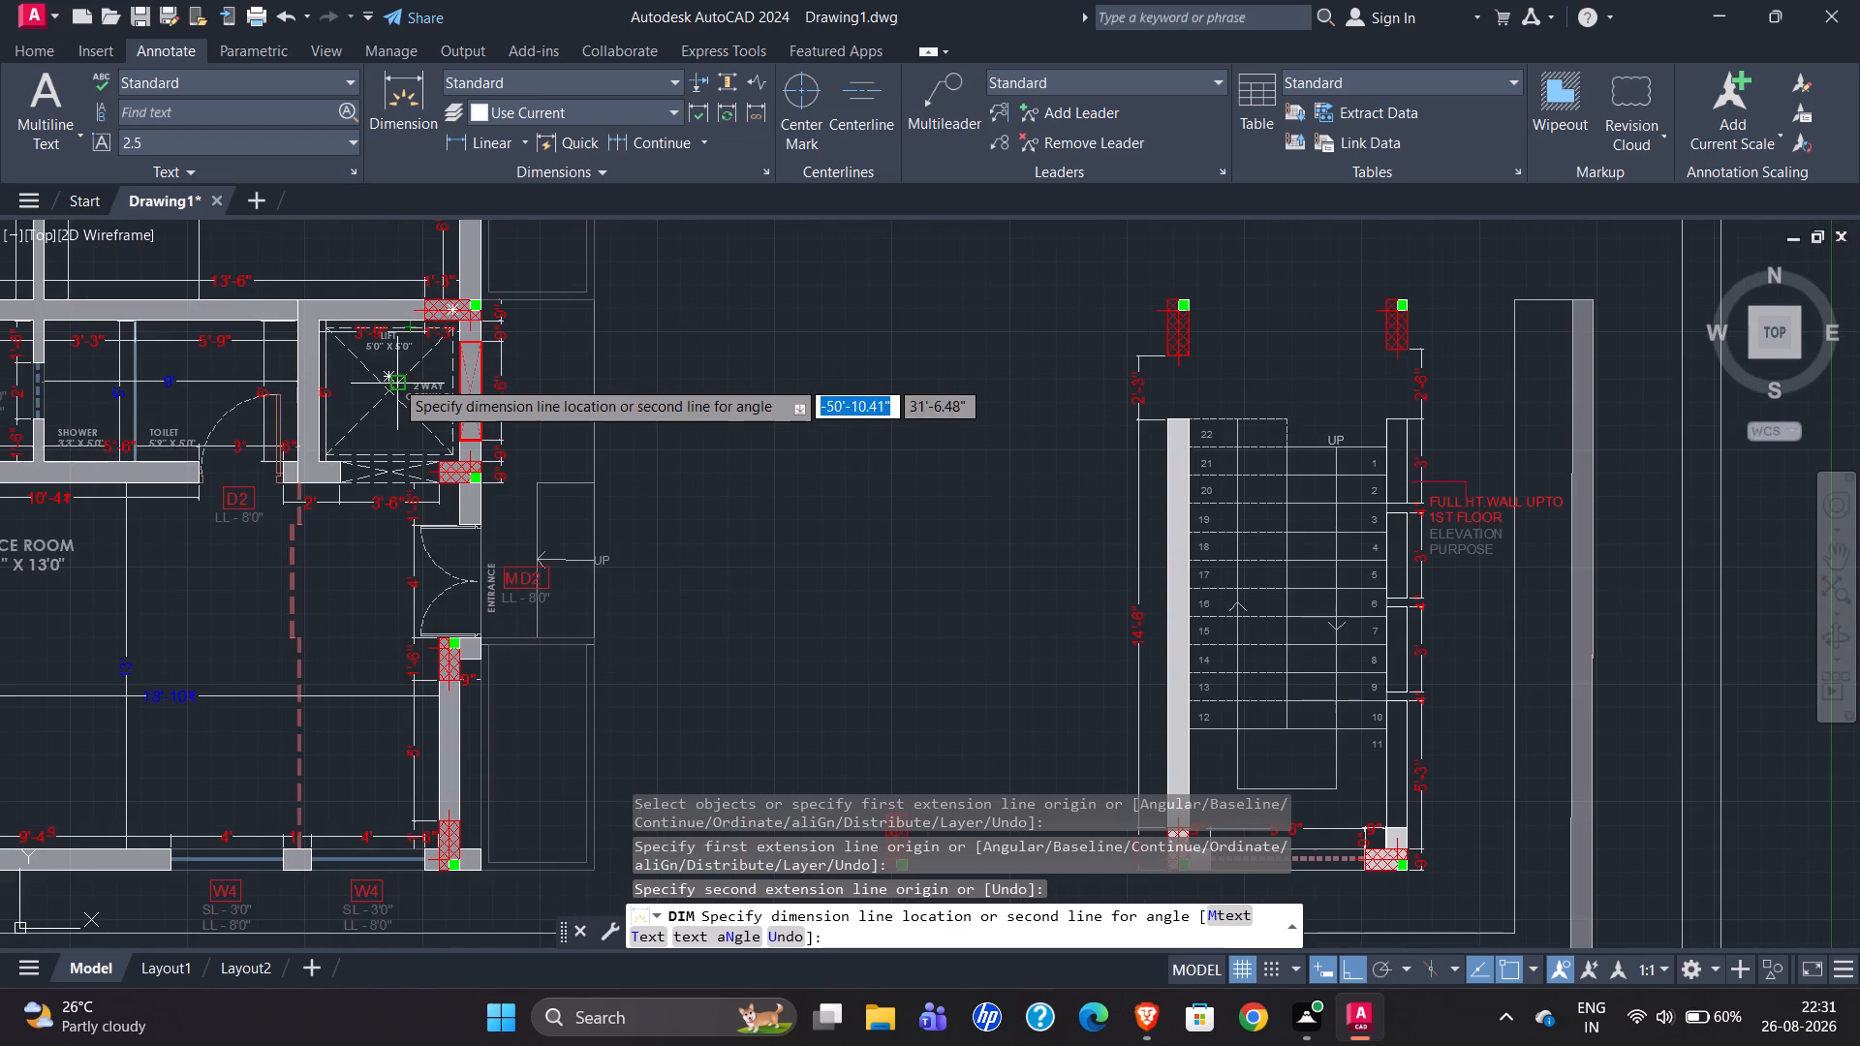
ctrl+scroll(383, 380, down, 2)
ctrl+scroll(305, 398, down, 2)
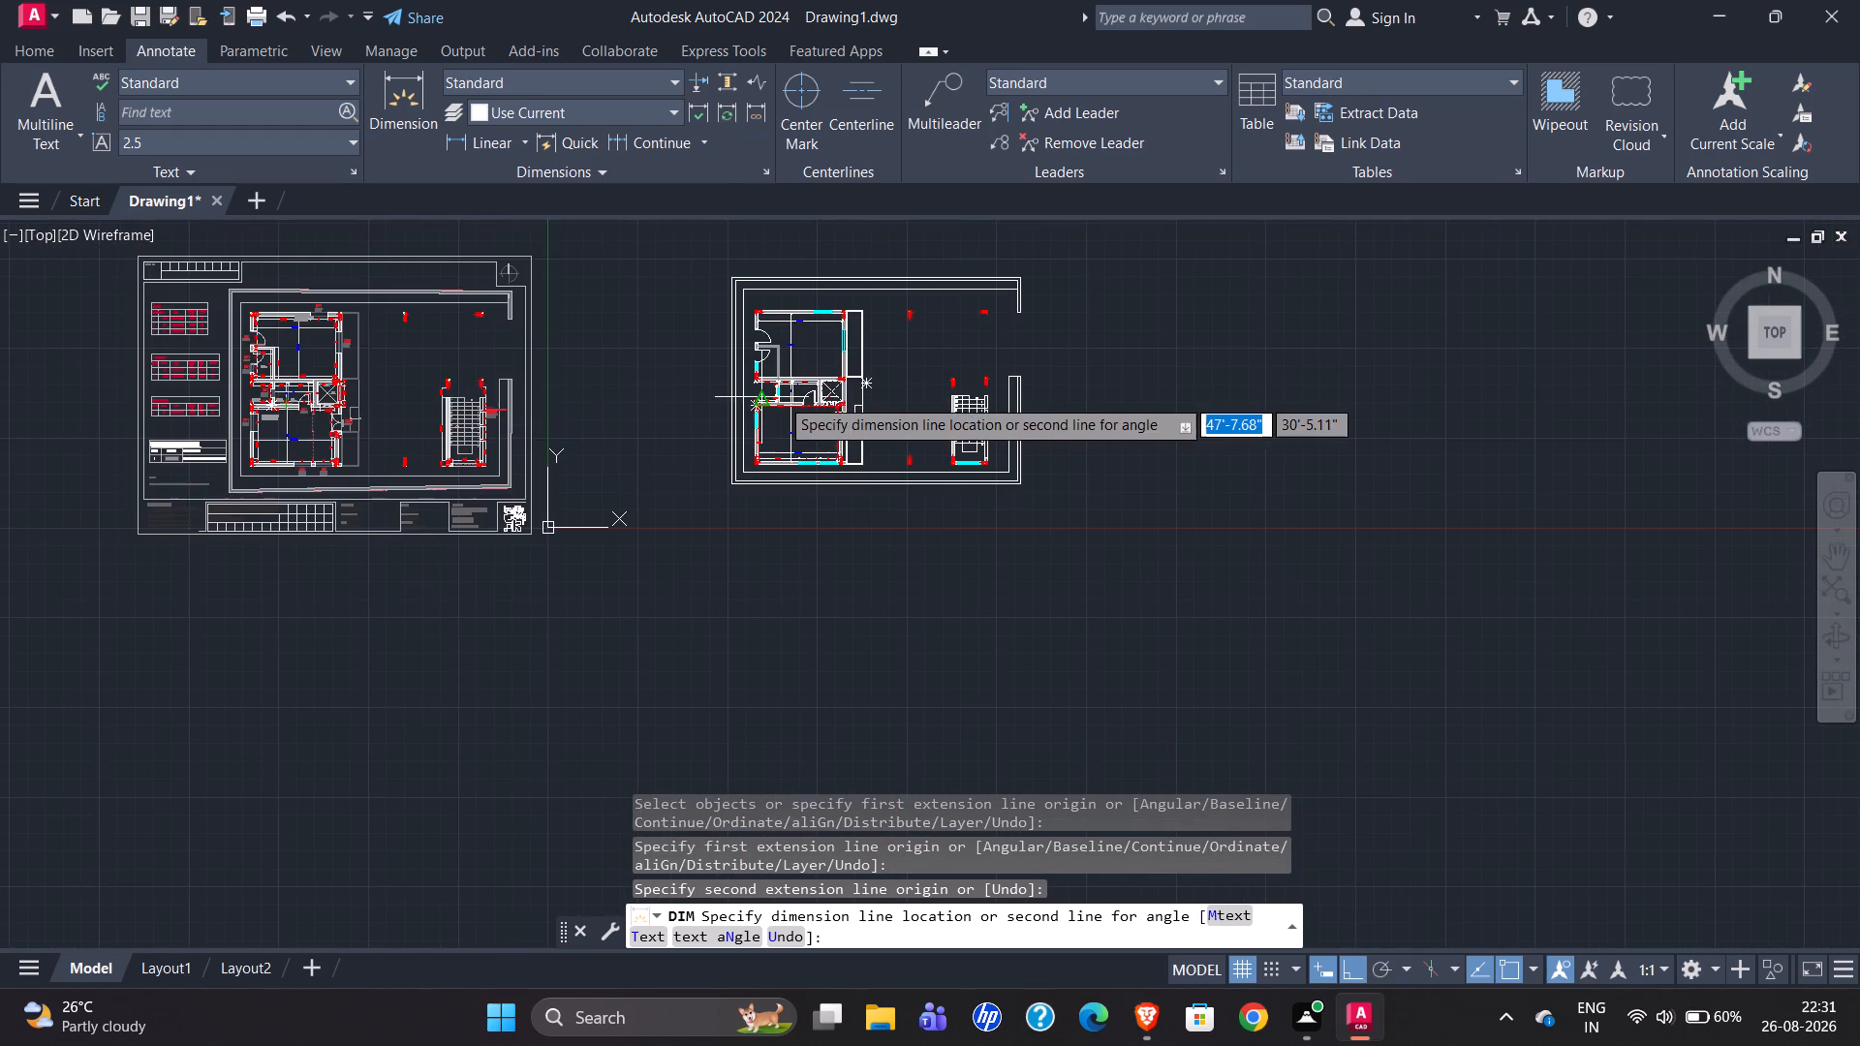
ctrl+scroll(866, 381, up, 5)
ctrl+scroll(491, 434, up, 3)
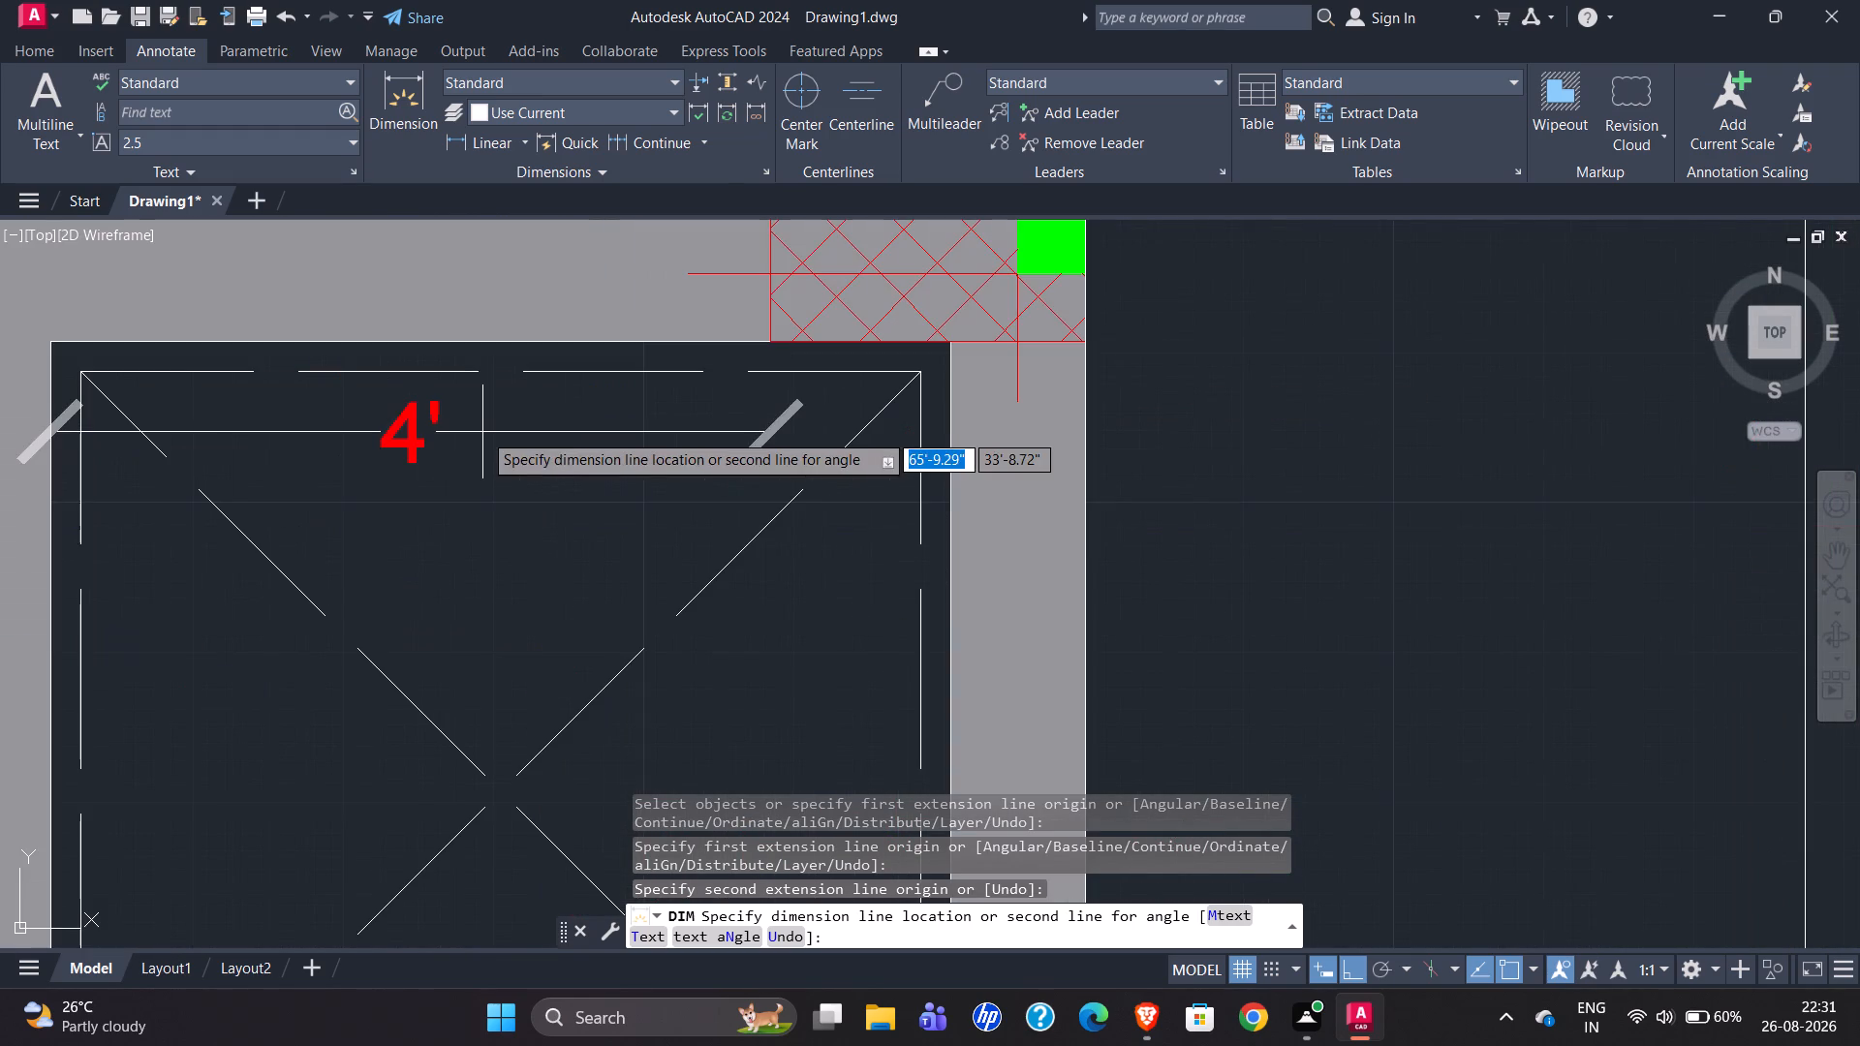
key(Escape)
Stretch the west edge of the column outline at the lift's northeast corner 3" westward.
ctrl+scroll(456, 467, down, 1)
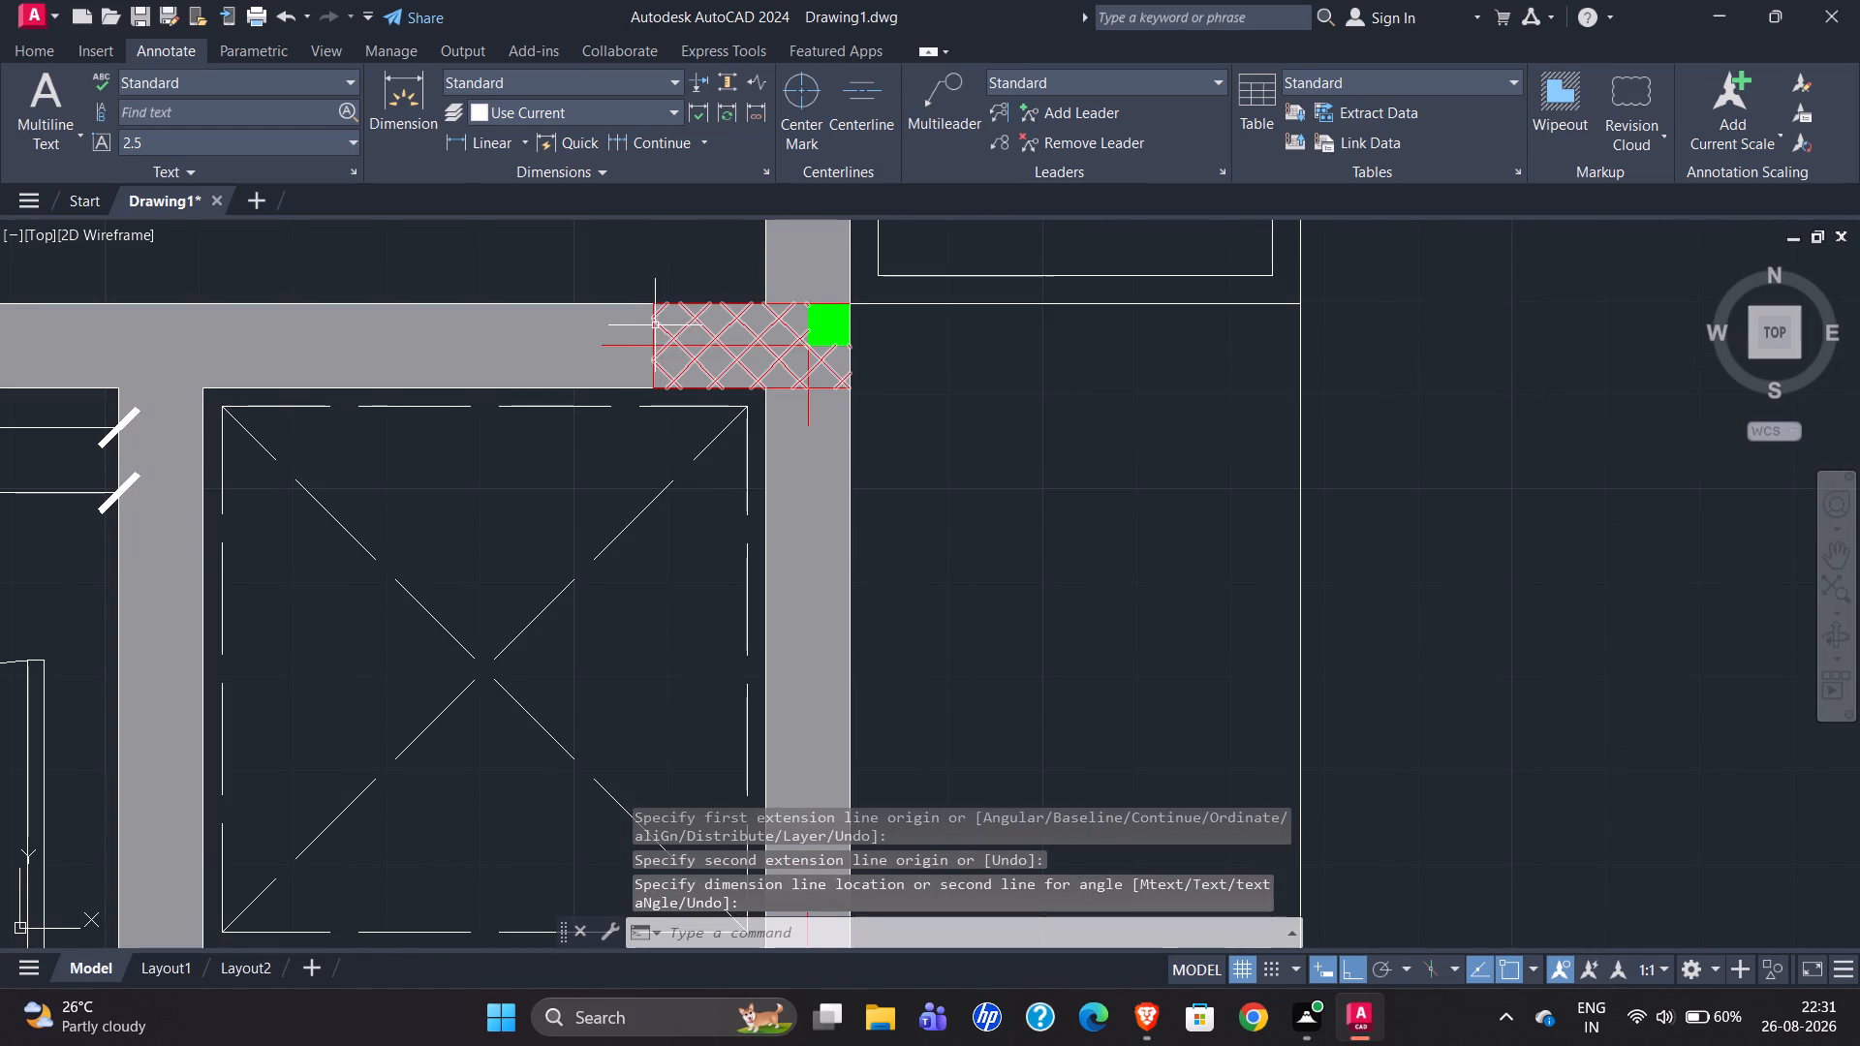
ctrl+click(651, 325)
ctrl+click(653, 347)
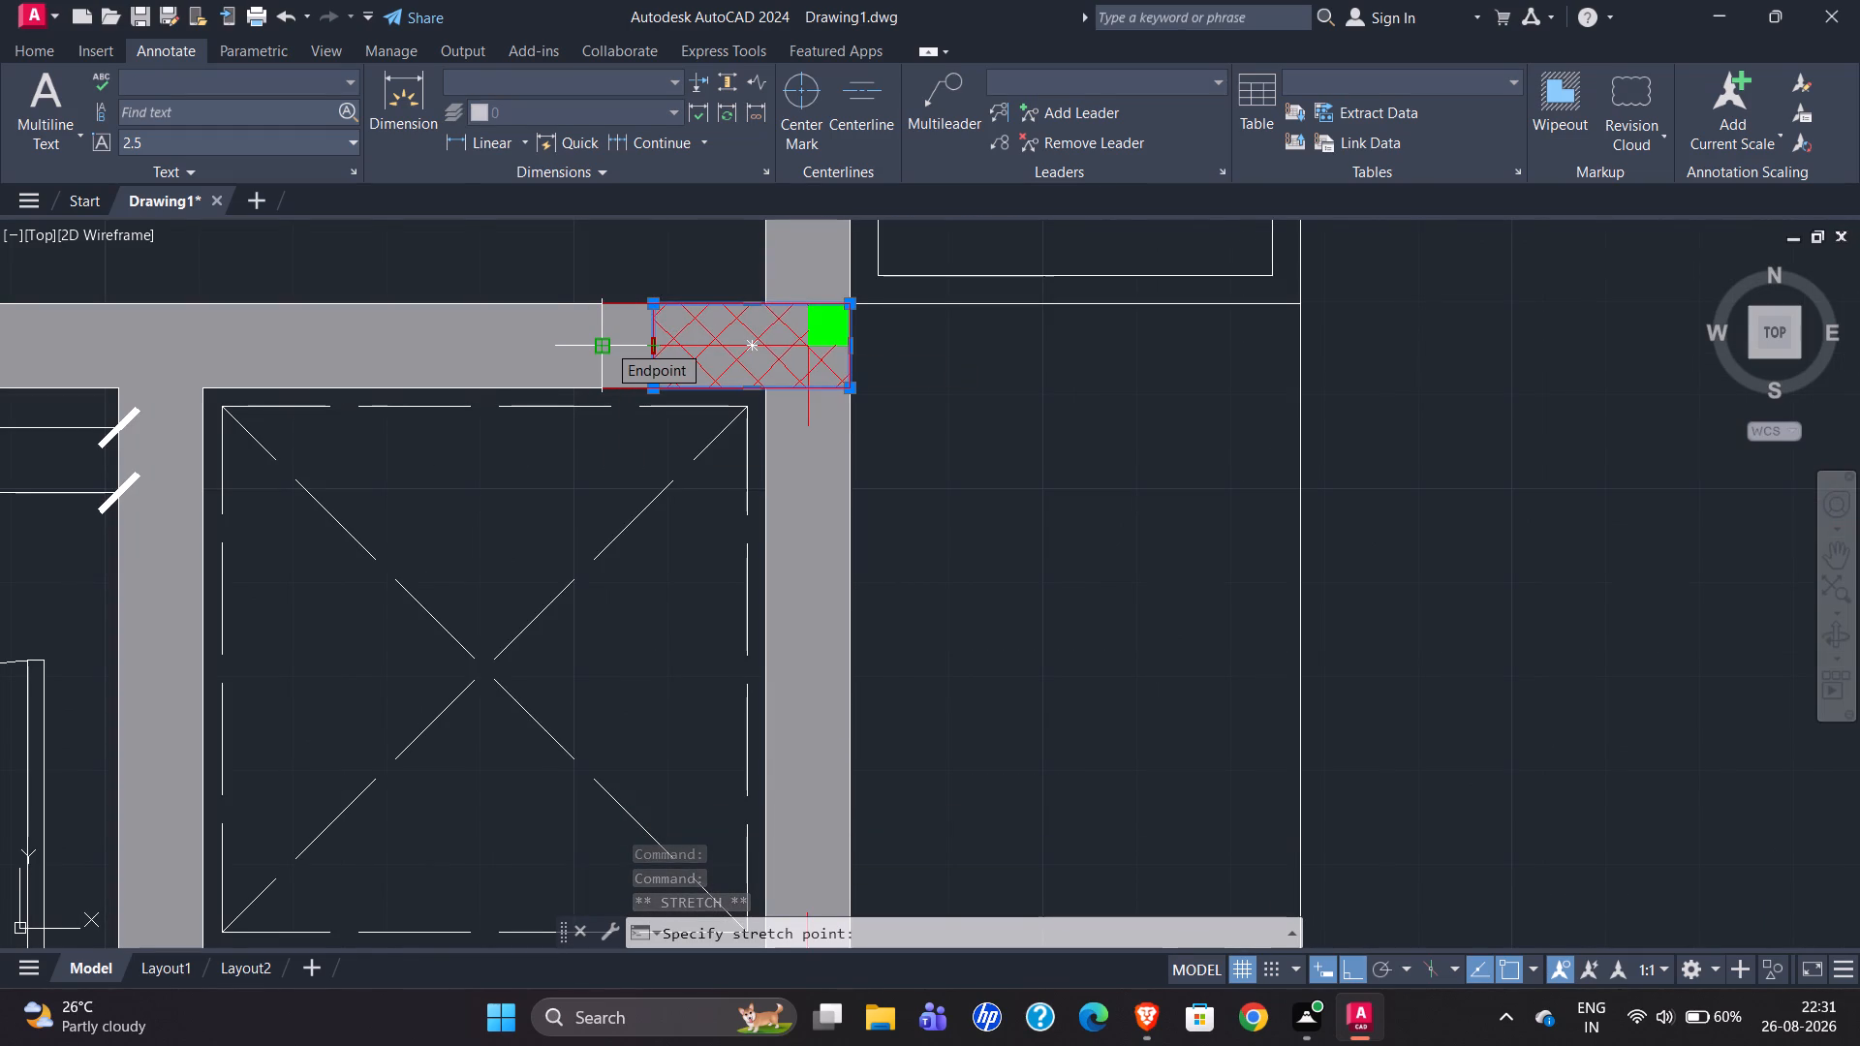
key(3)
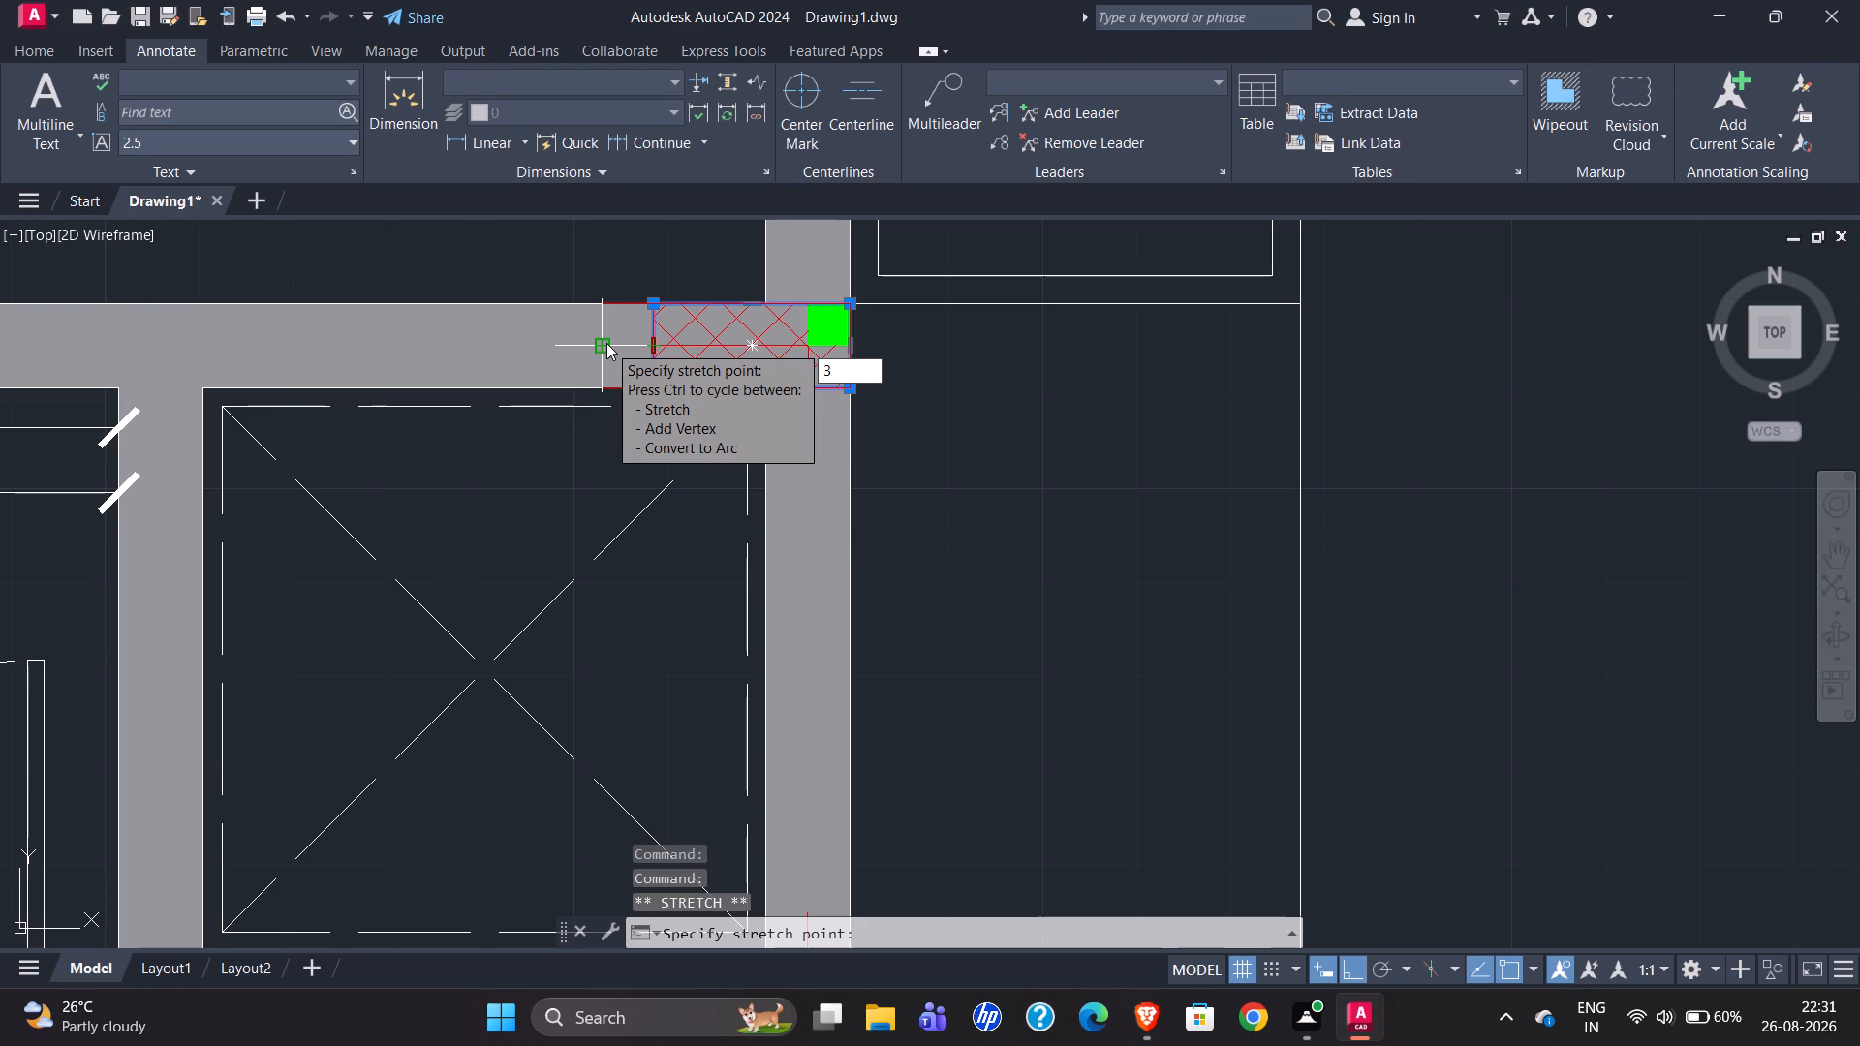
key(shift+quotedbl)
key(Return)
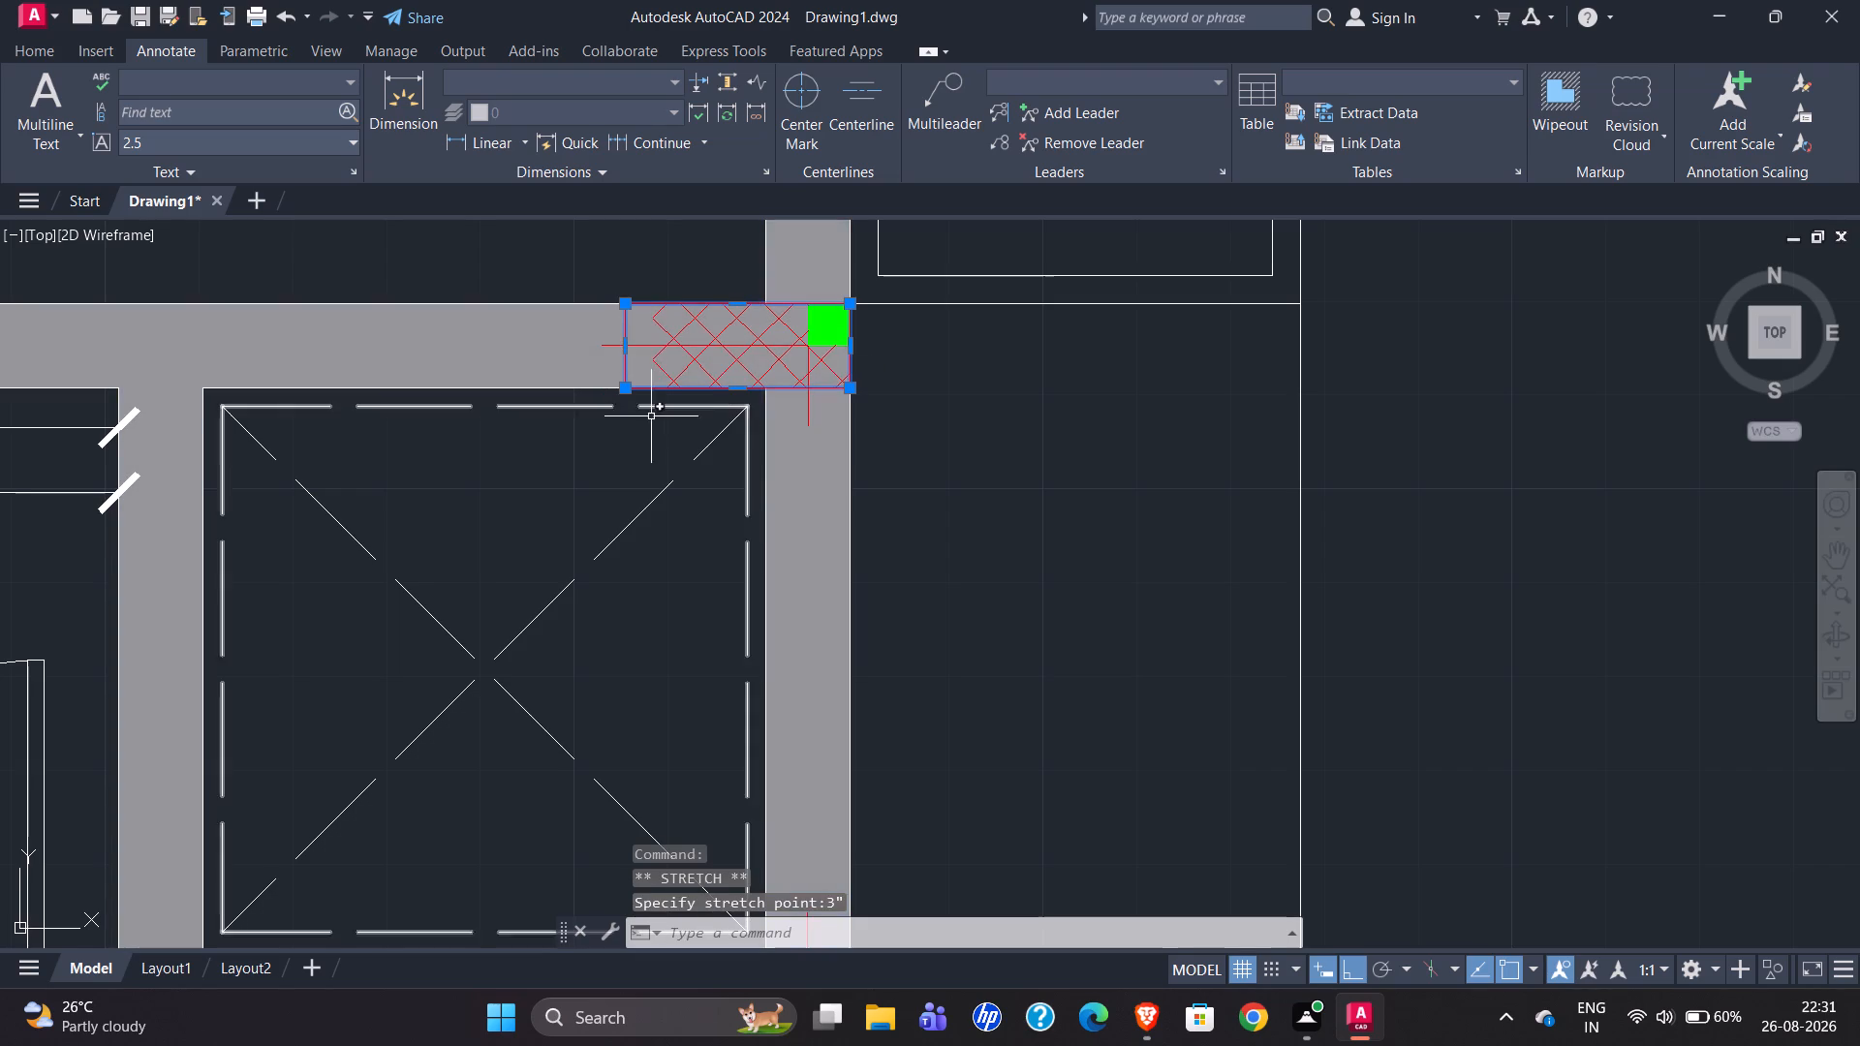
scroll(662, 354, up, 2)
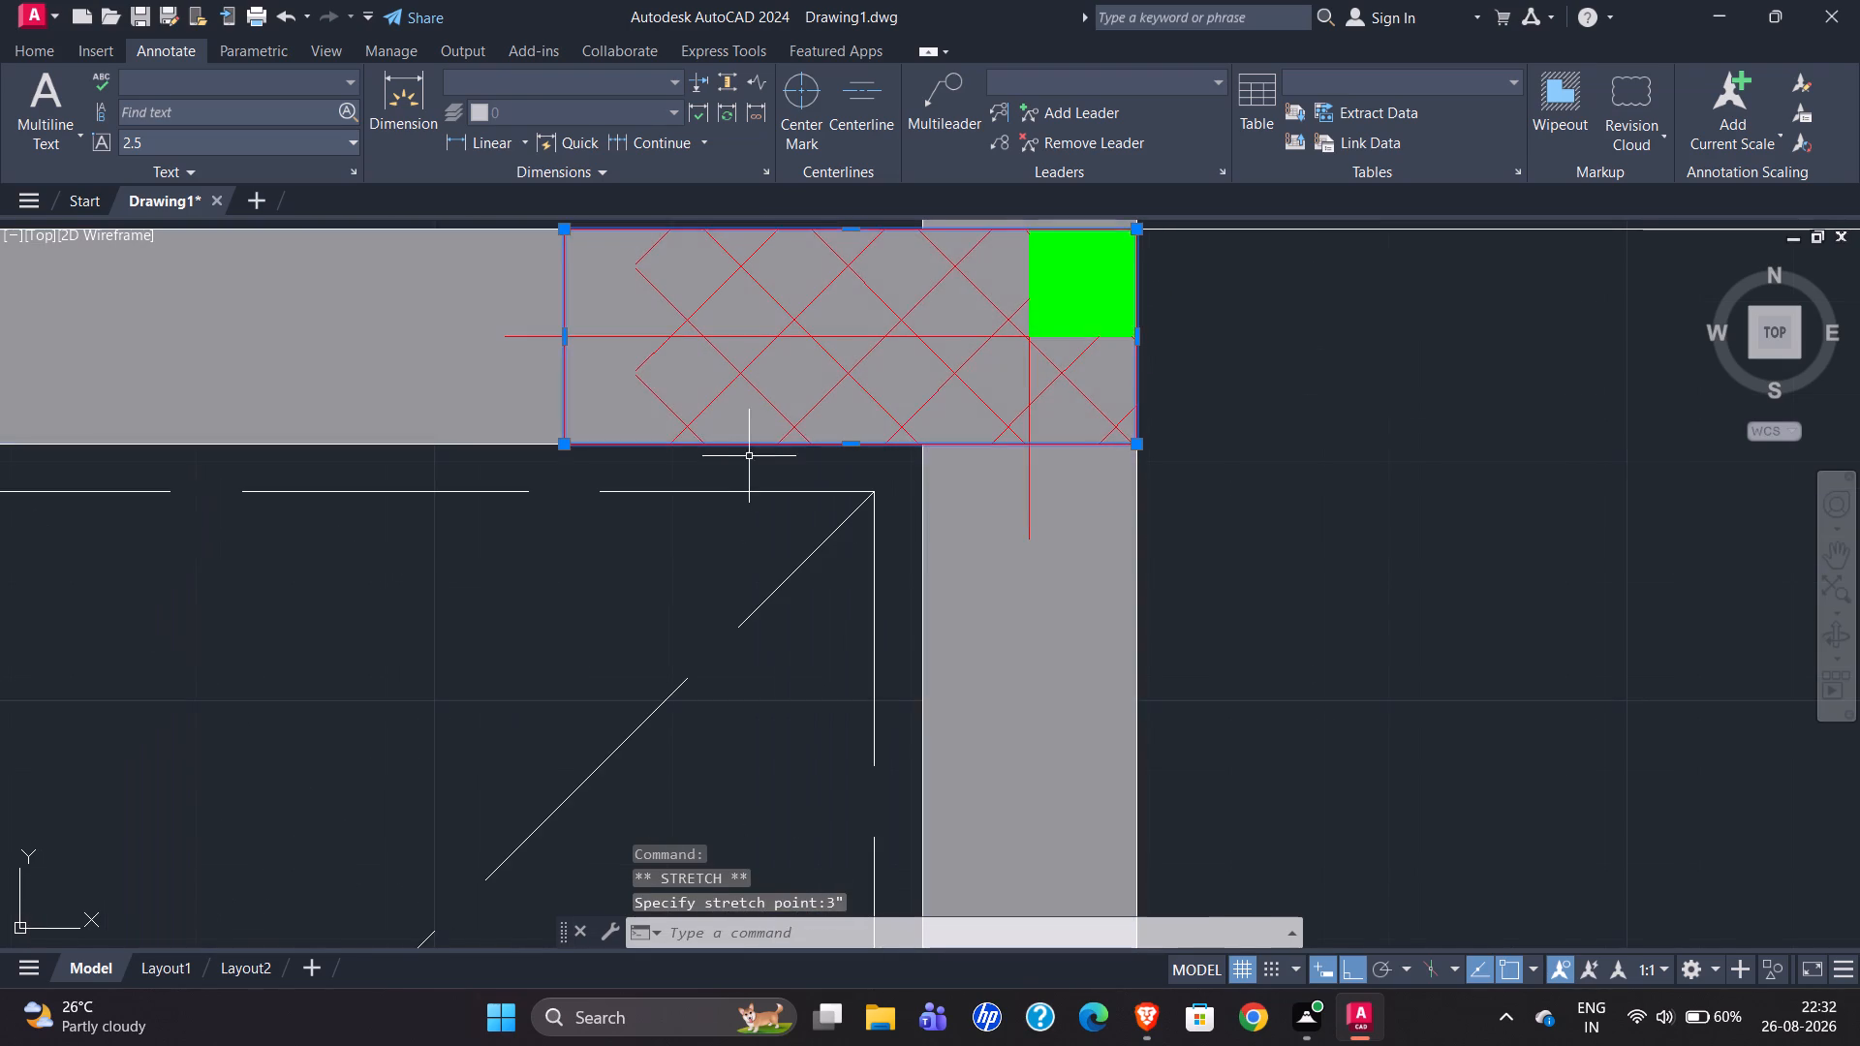
key(Escape)
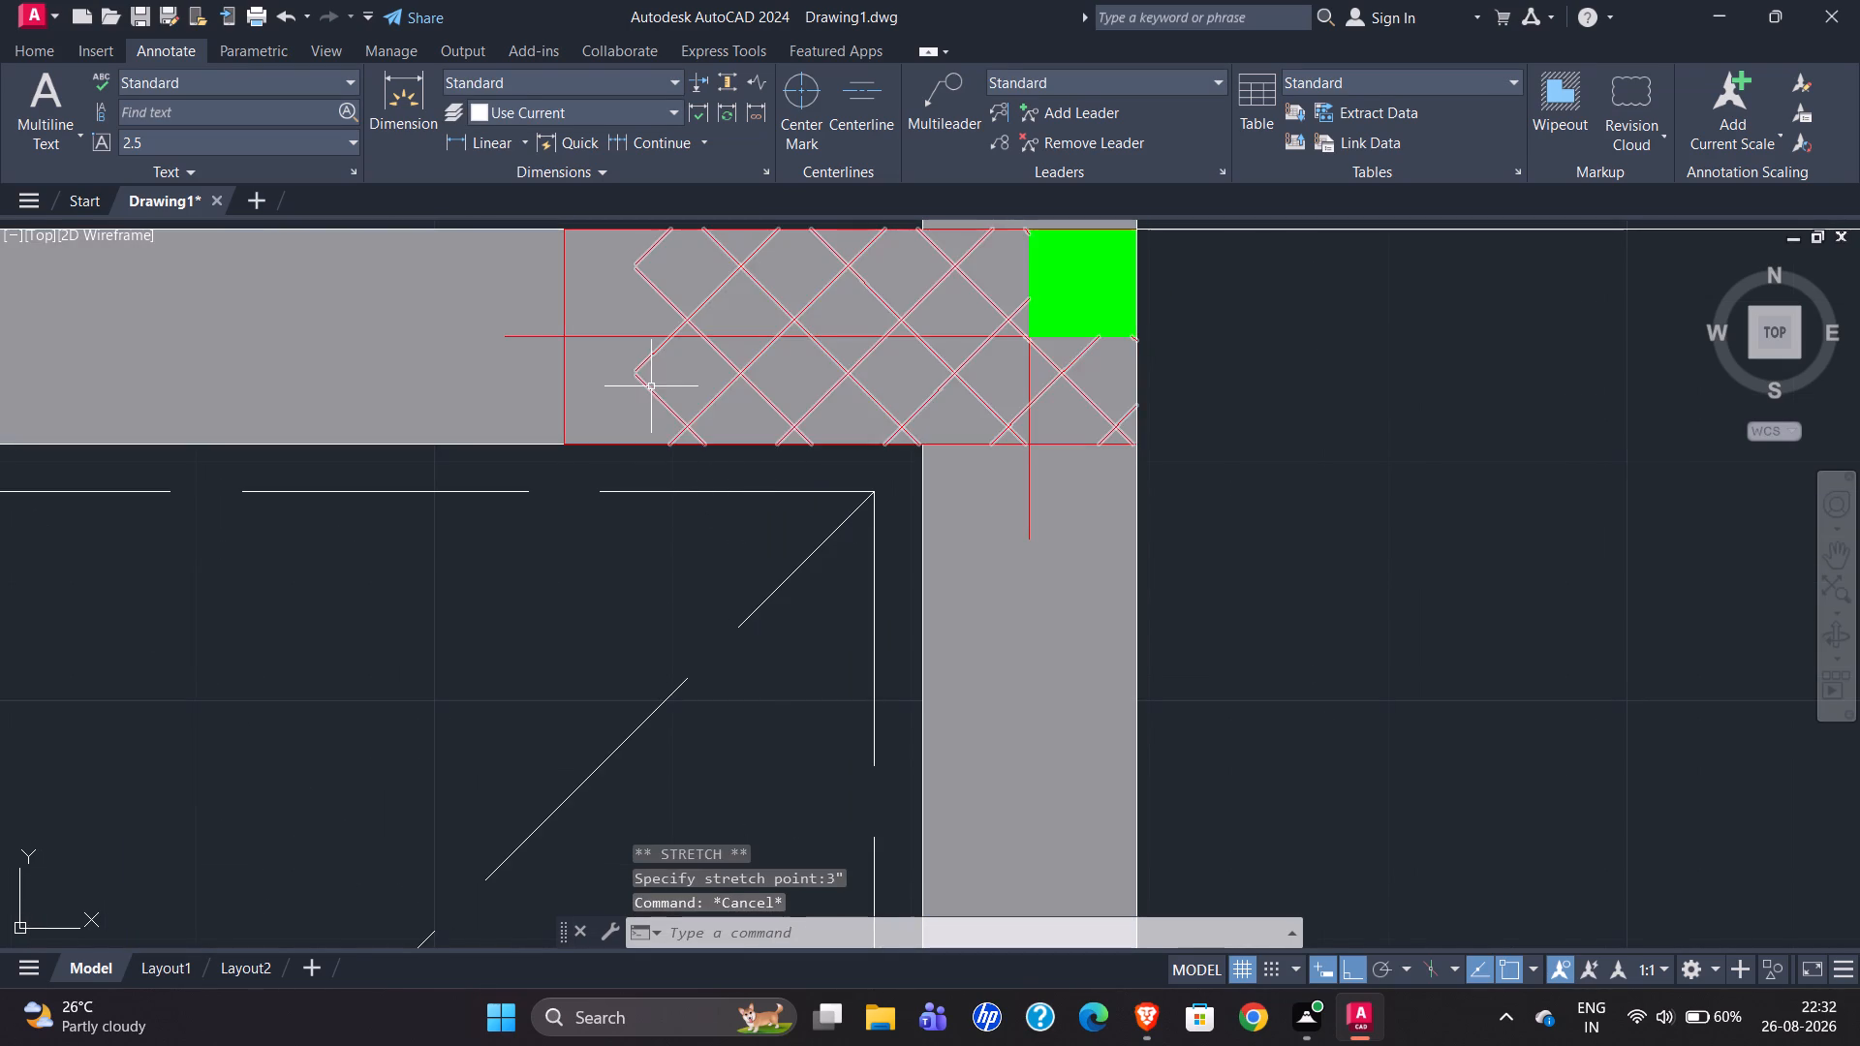
Stretch the red column hatch's three west boundary points to the lengthened column outline's west edge.
click(651, 386)
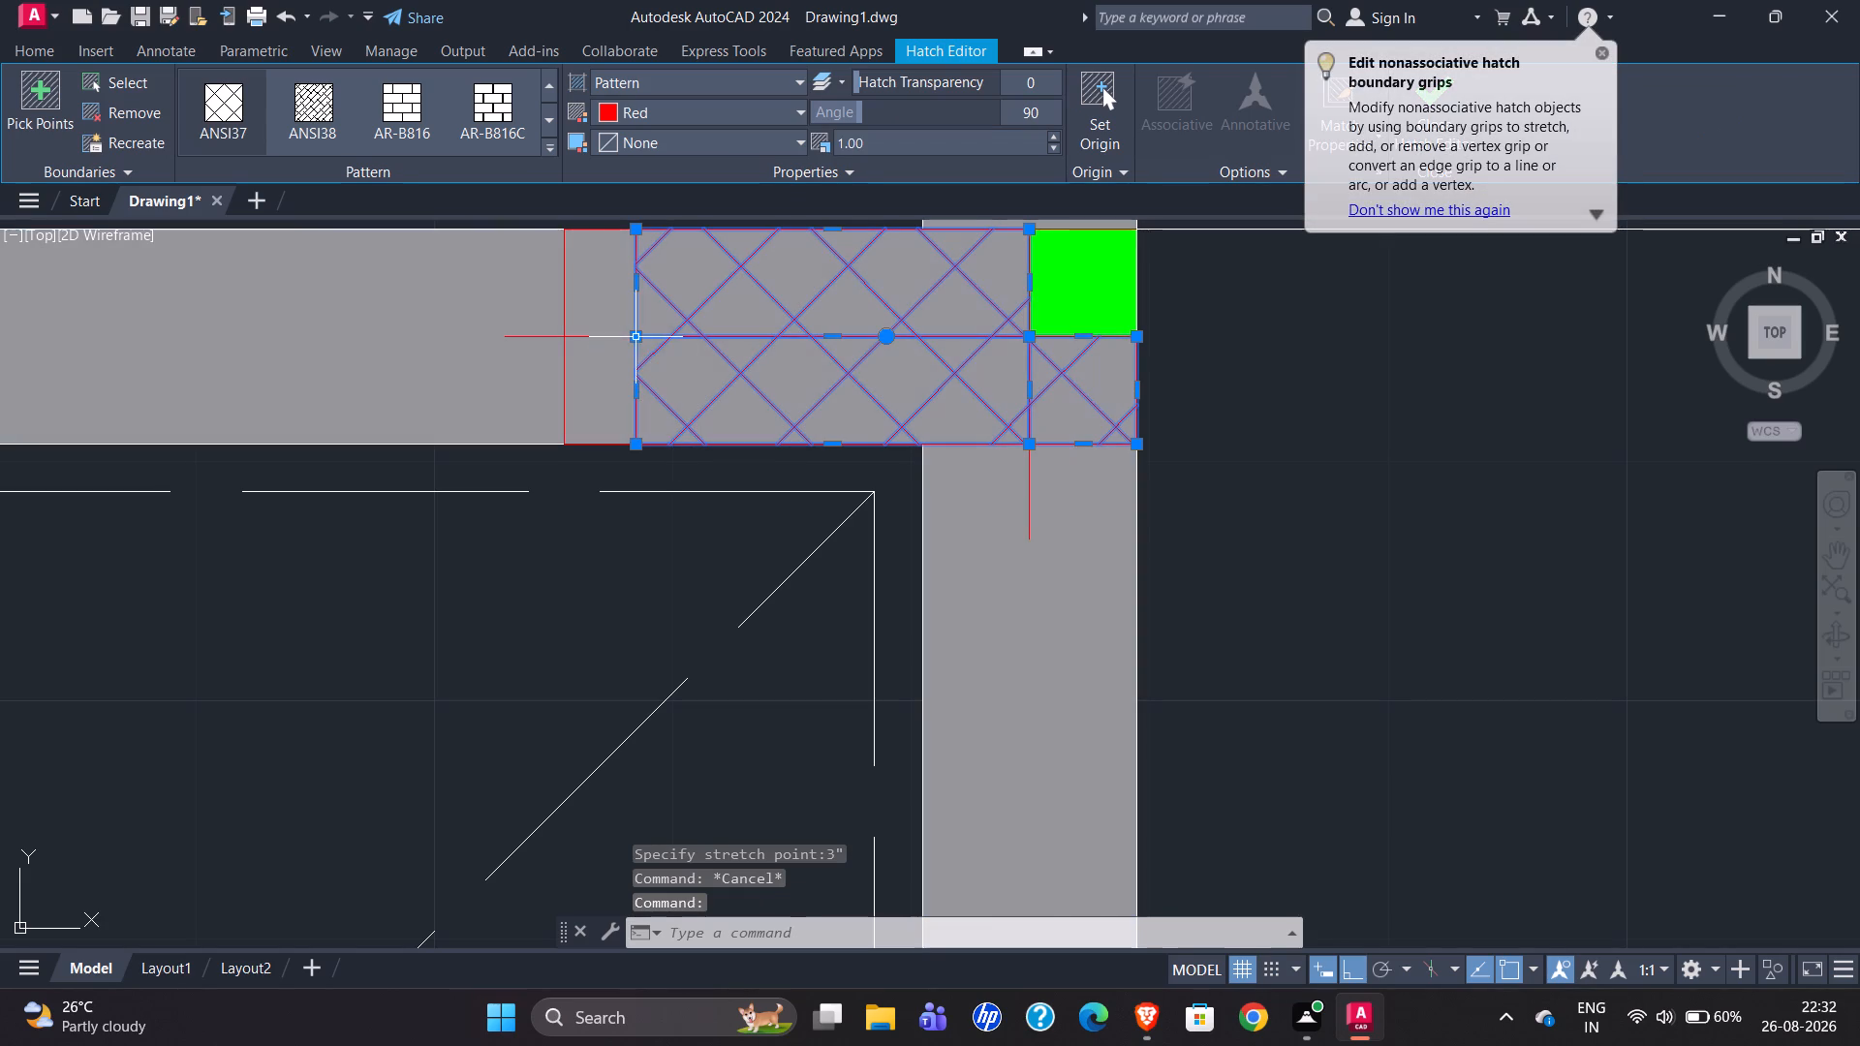
click(635, 338)
click(562, 338)
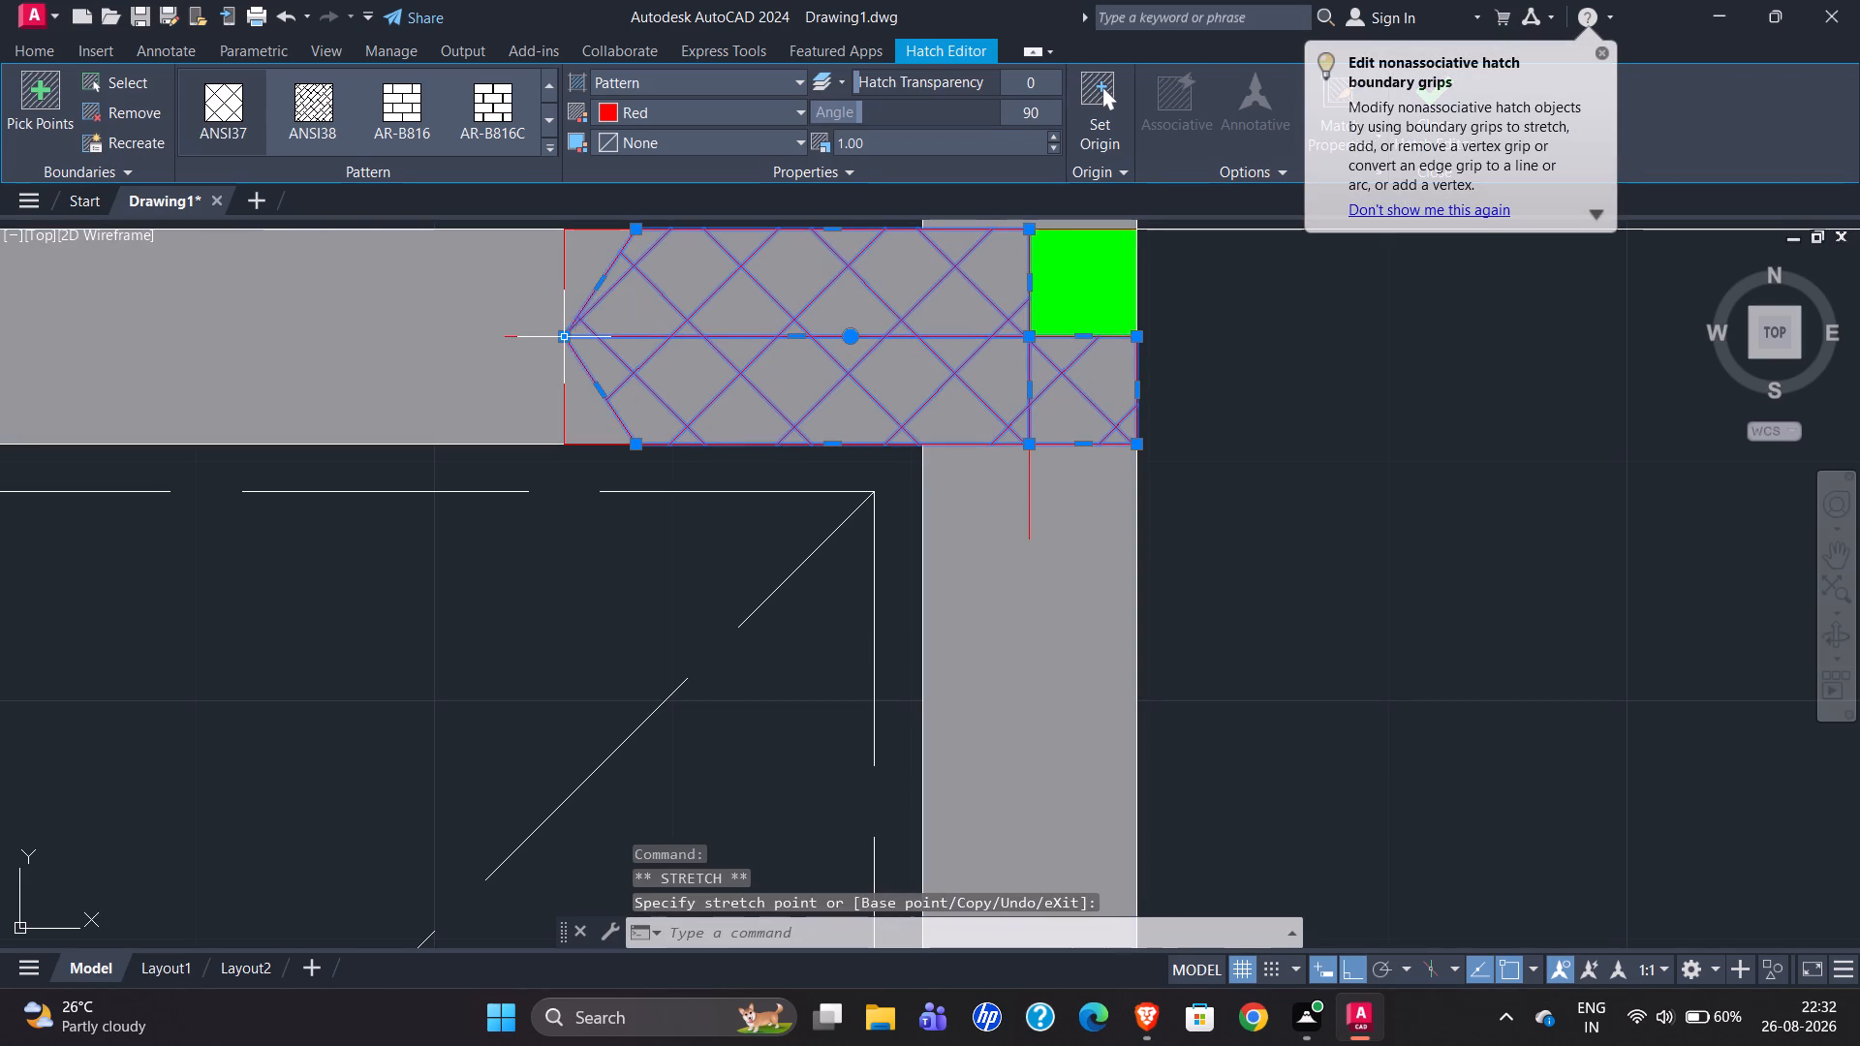
click(635, 229)
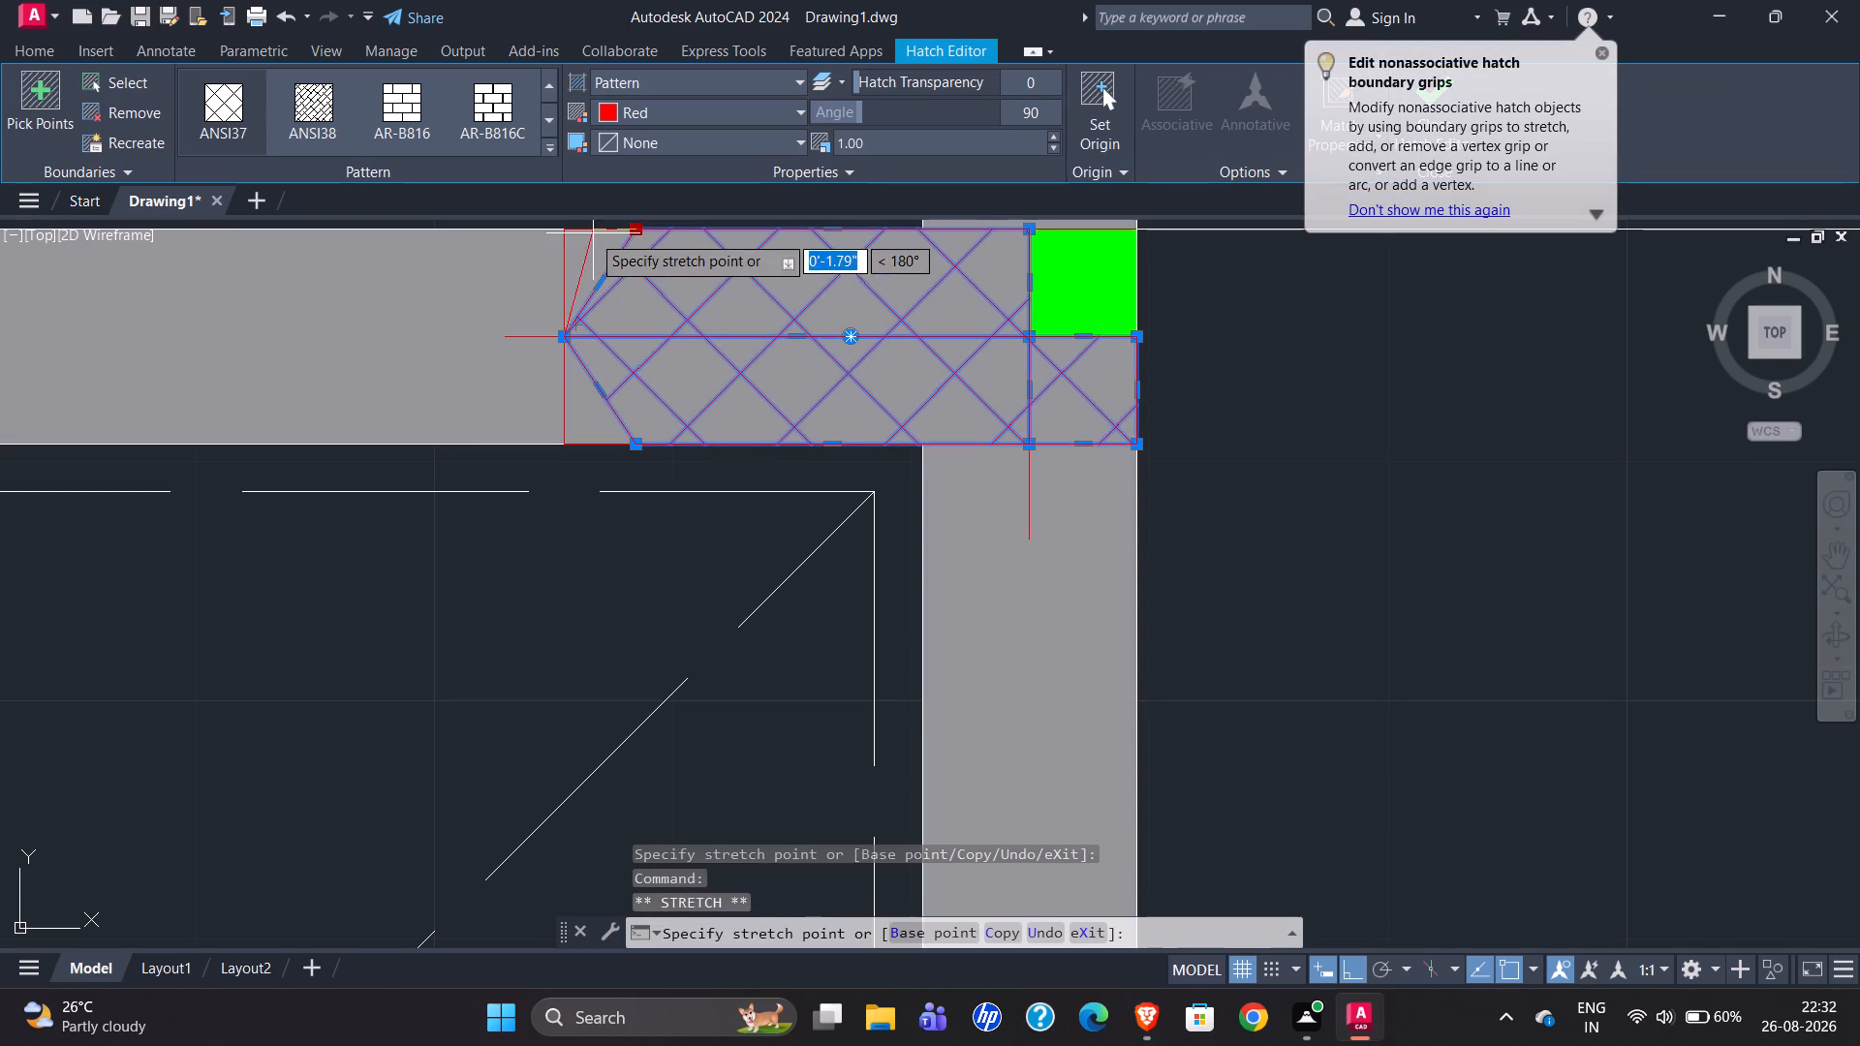
click(561, 235)
click(635, 446)
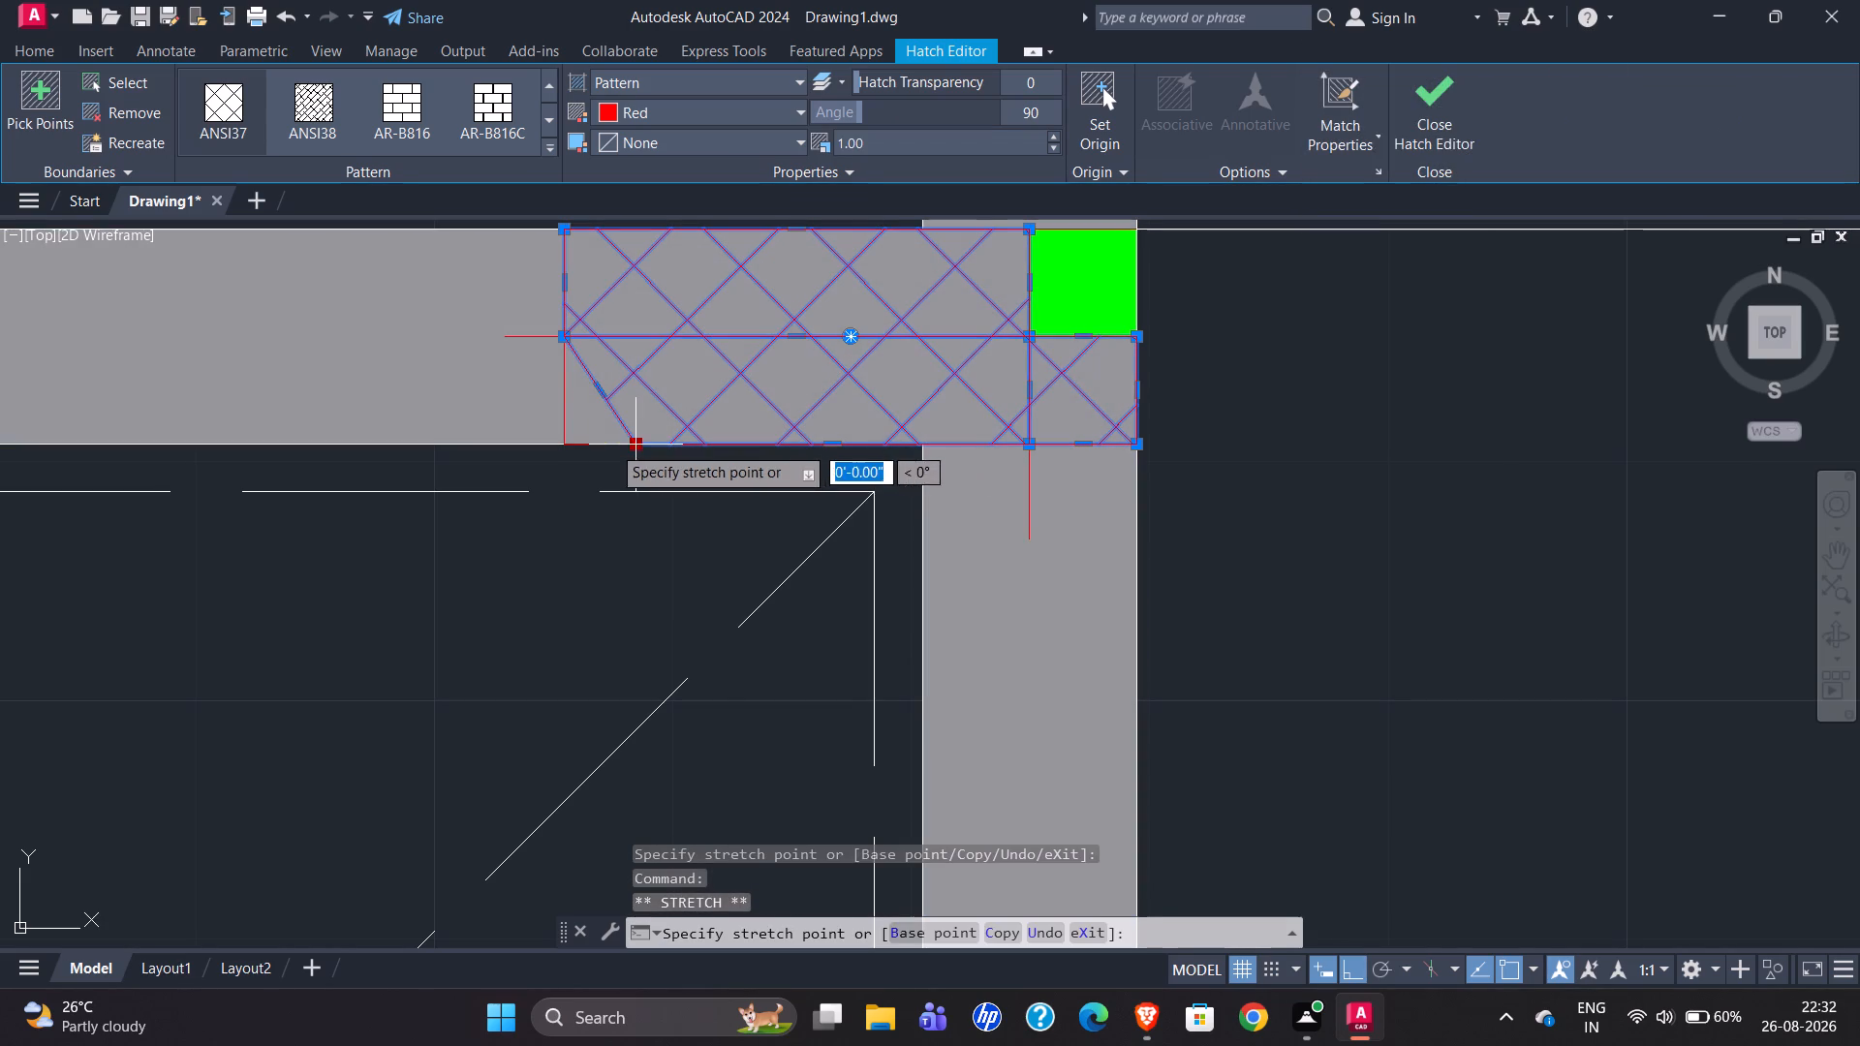
click(568, 443)
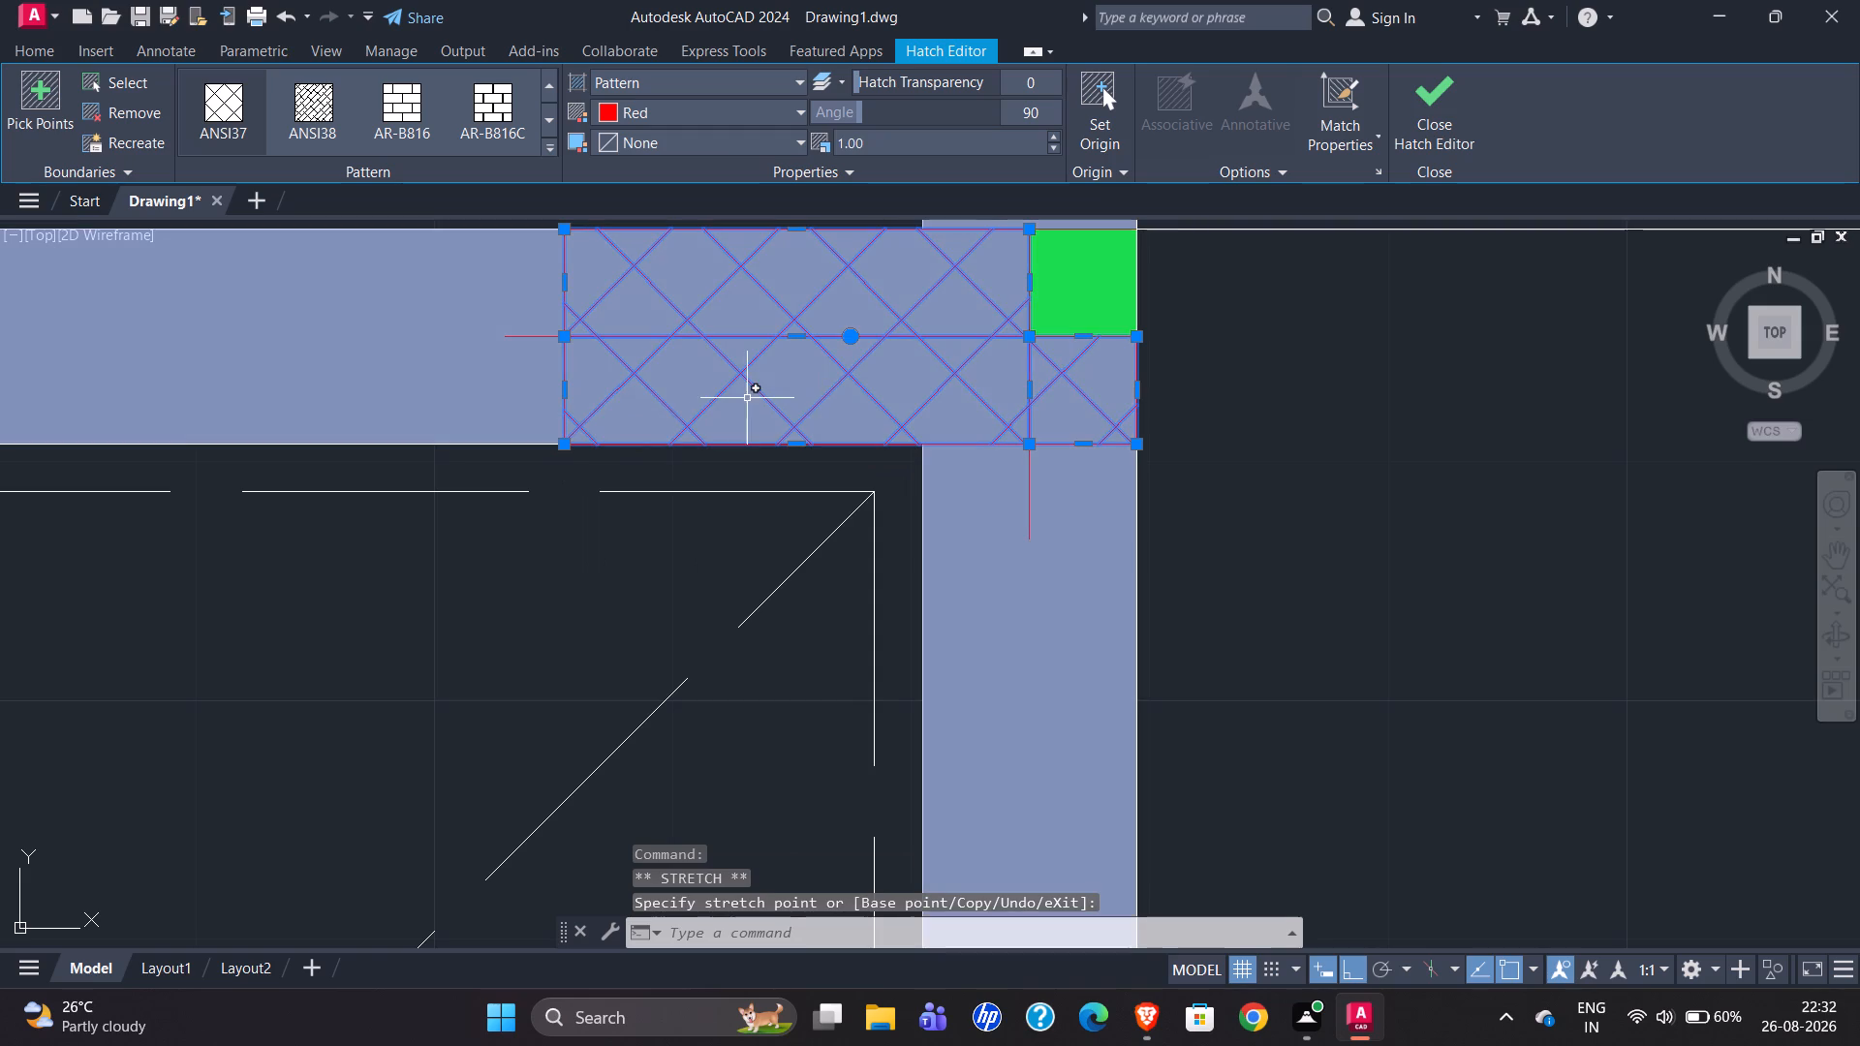
key(Escape)
Dimension the lift's north side from its northwest inner corner to the column, and continue the chain to the northeast inner corner.
scroll(811, 477, down, 3)
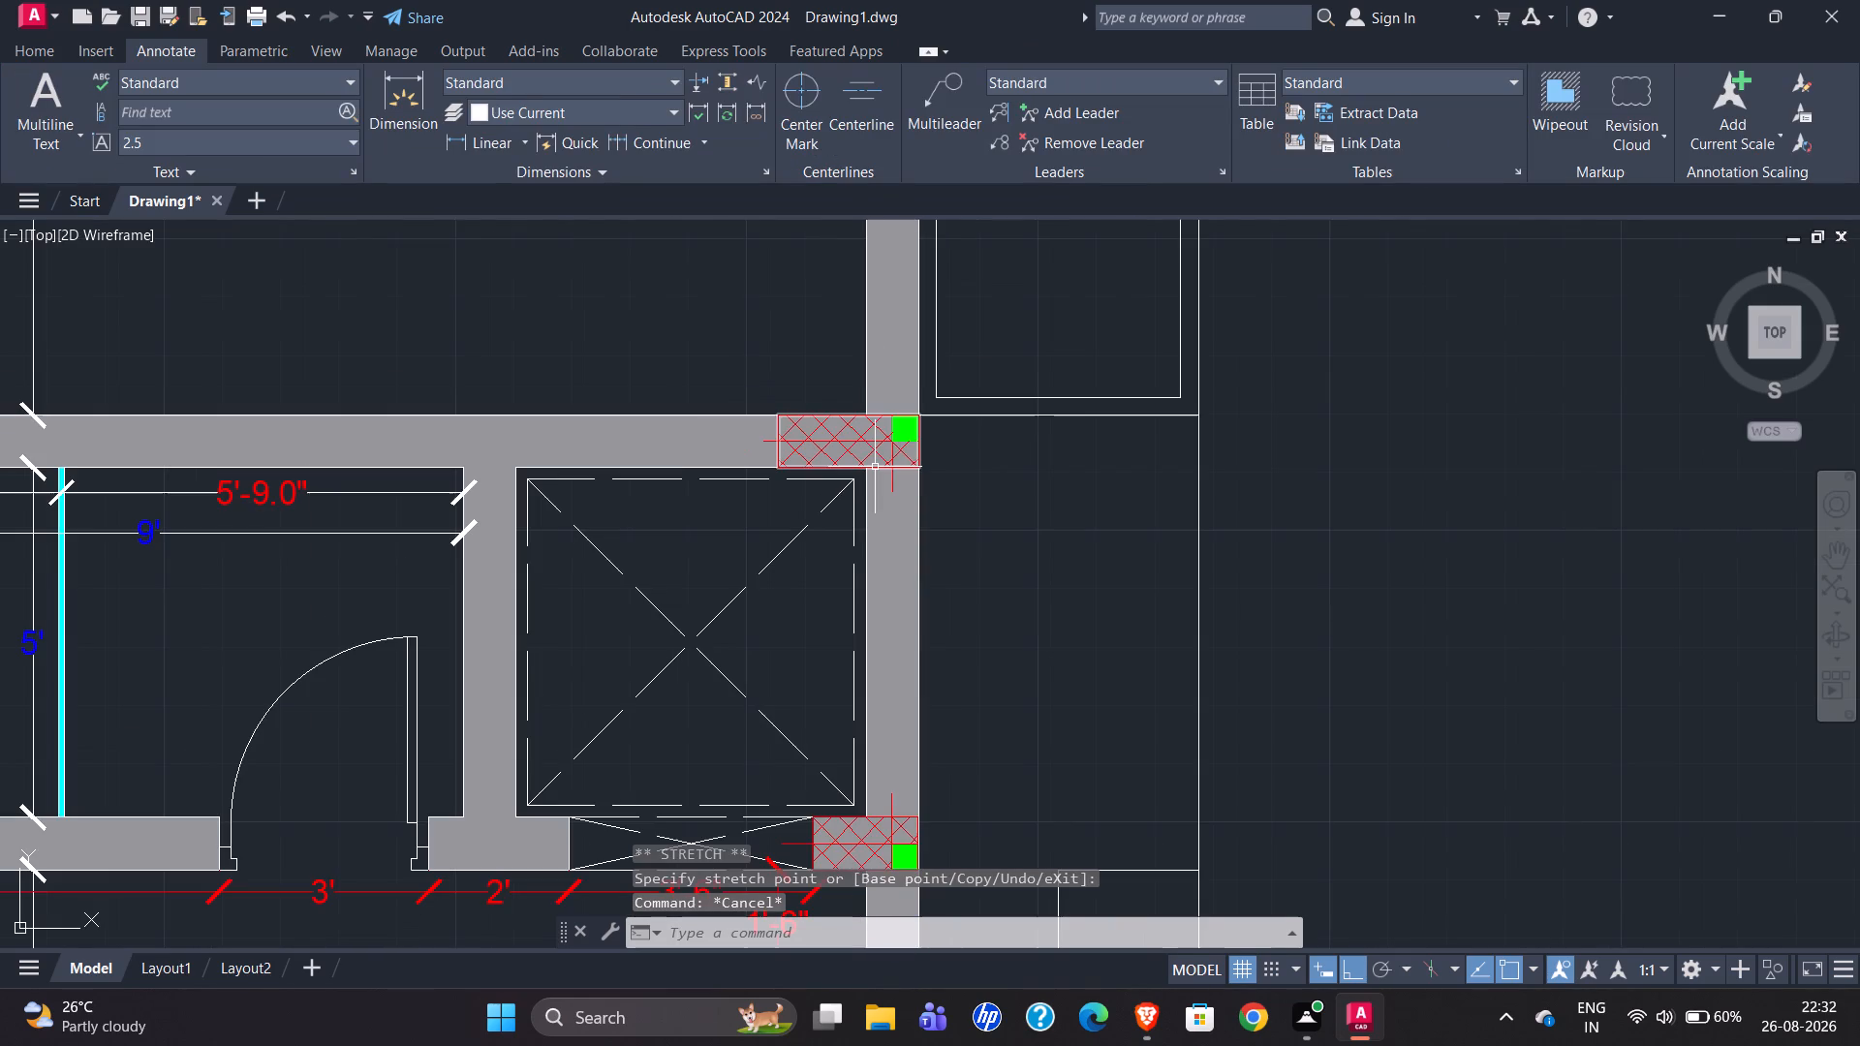
click(383, 86)
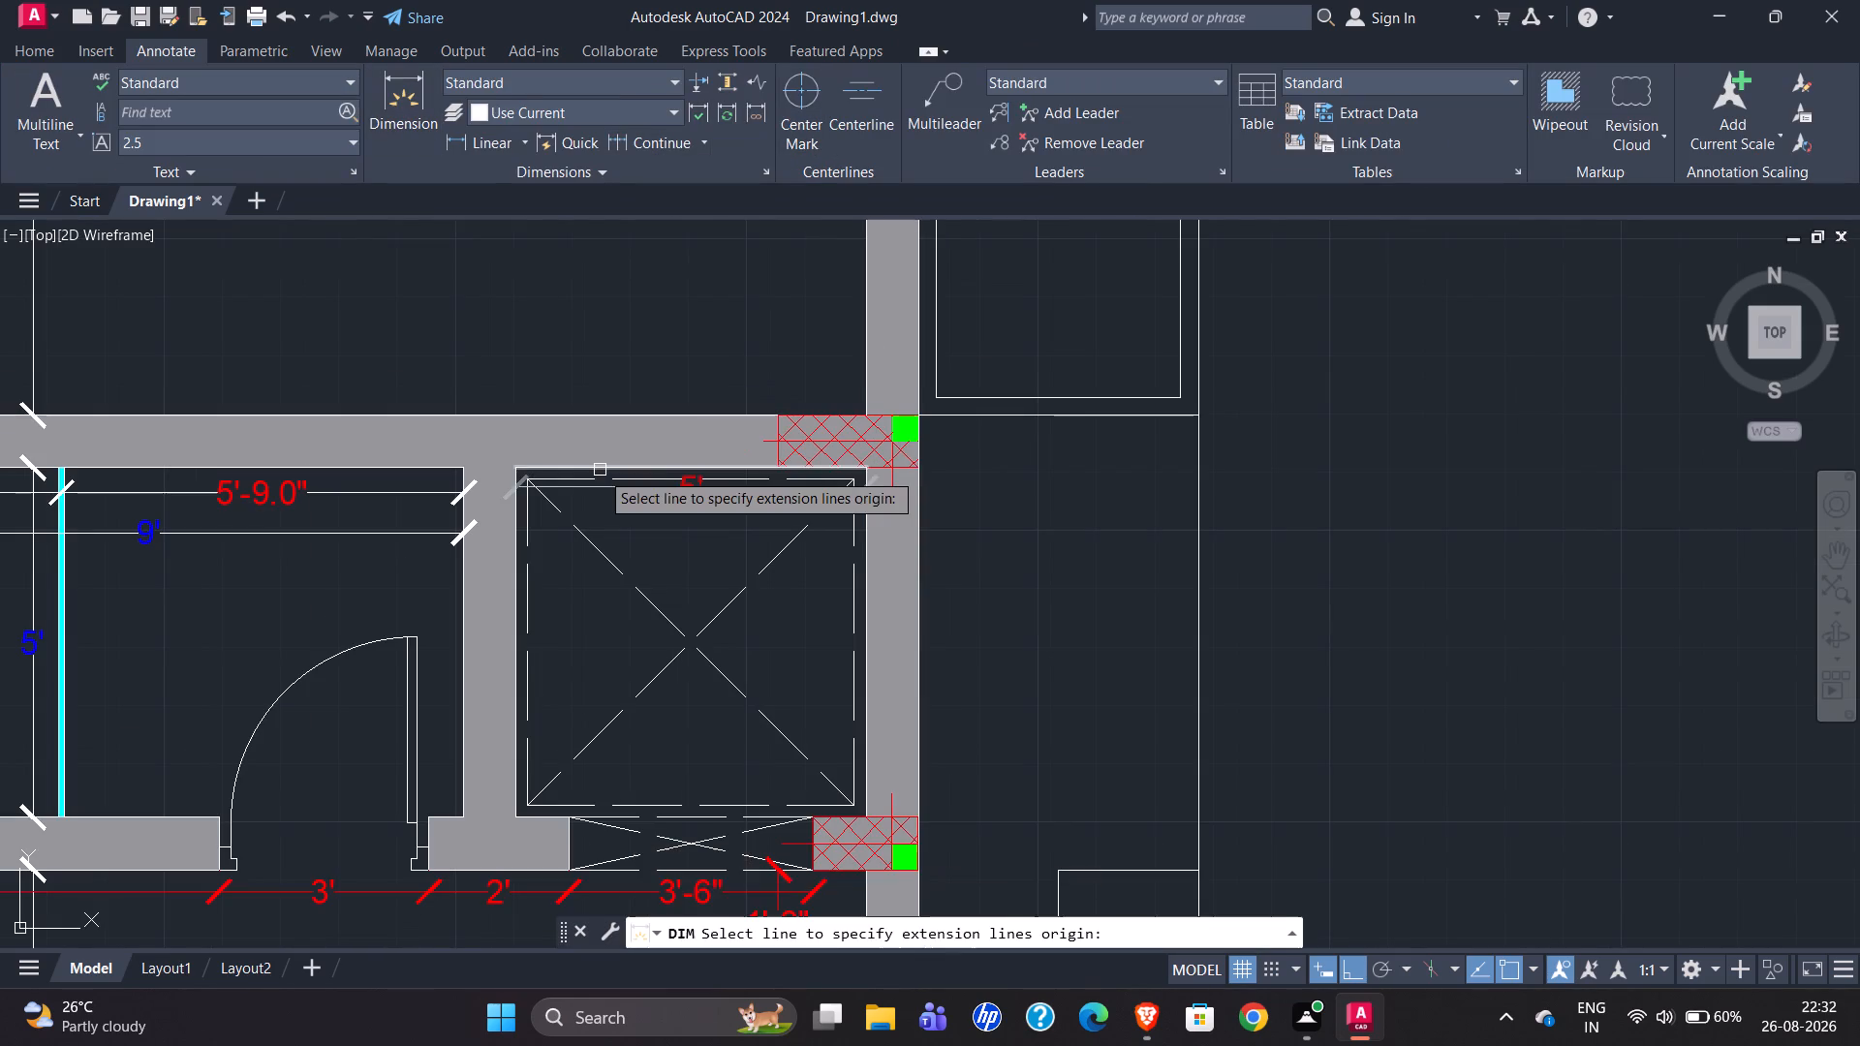
scroll(572, 490, up, 2)
click(426, 437)
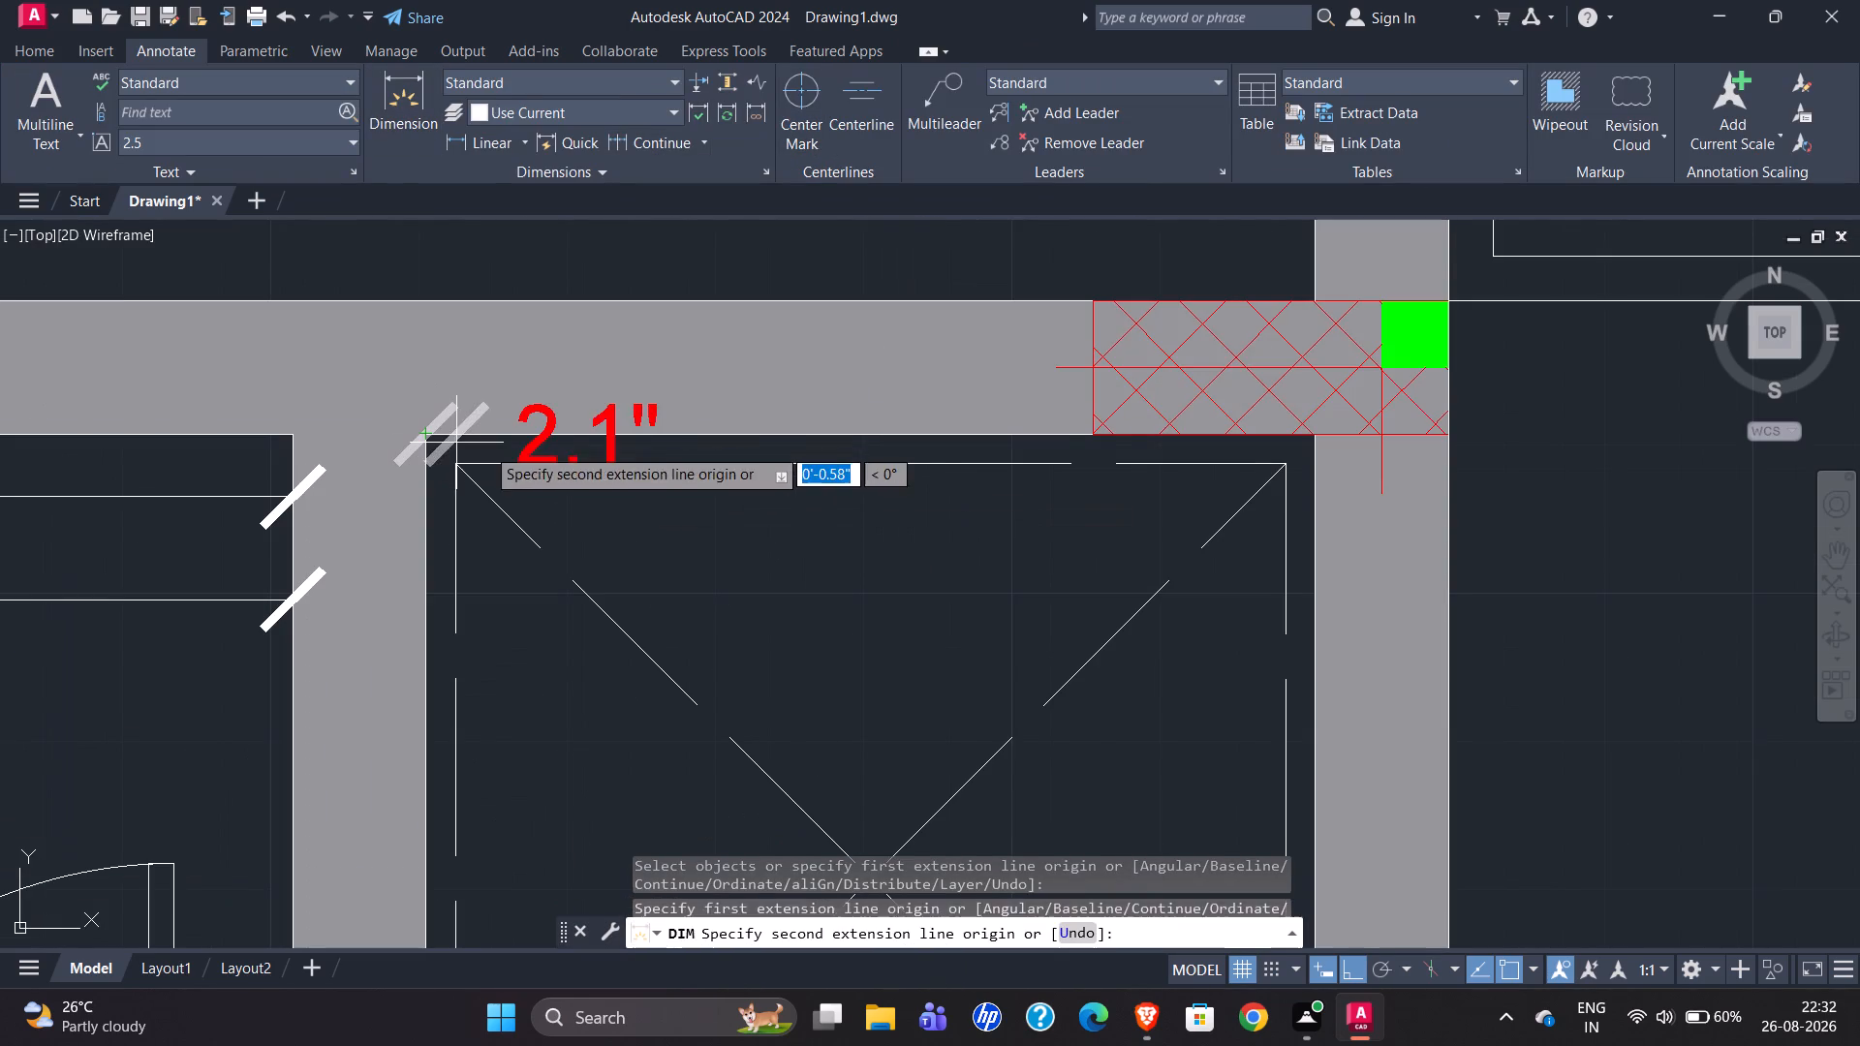
click(1092, 431)
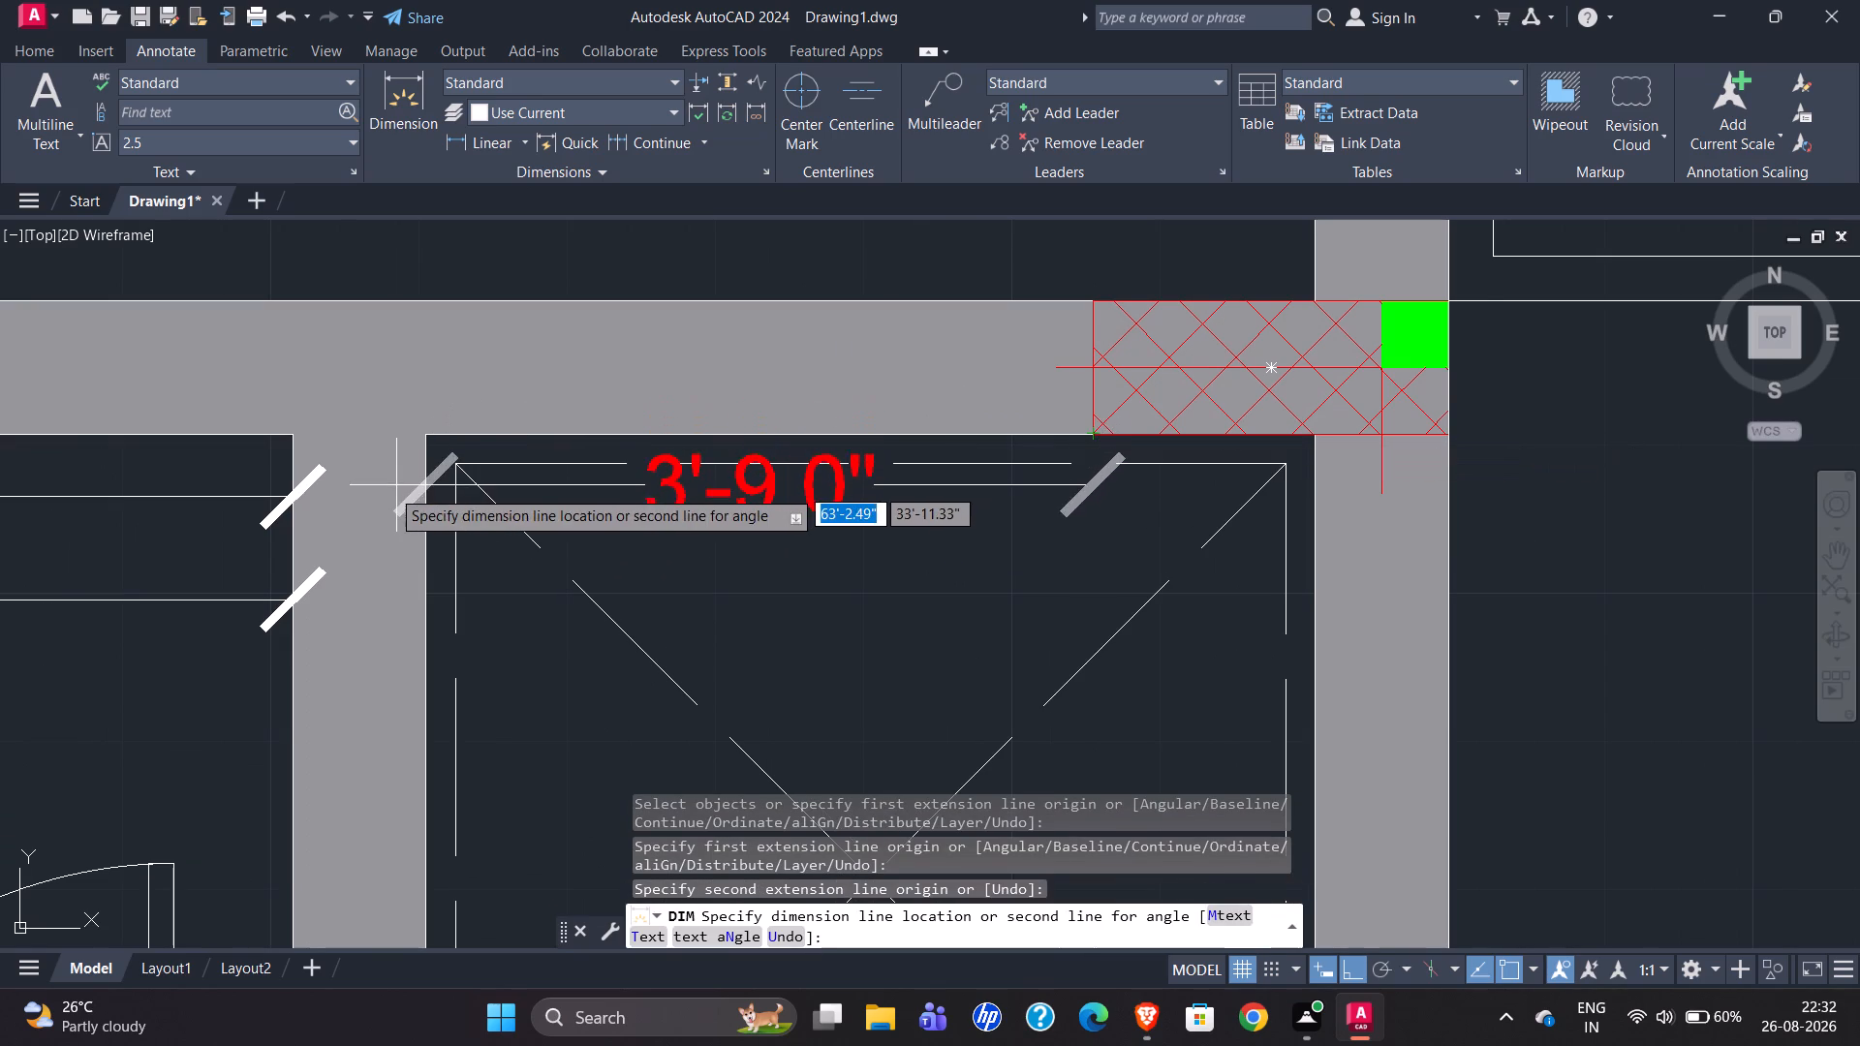
click(294, 502)
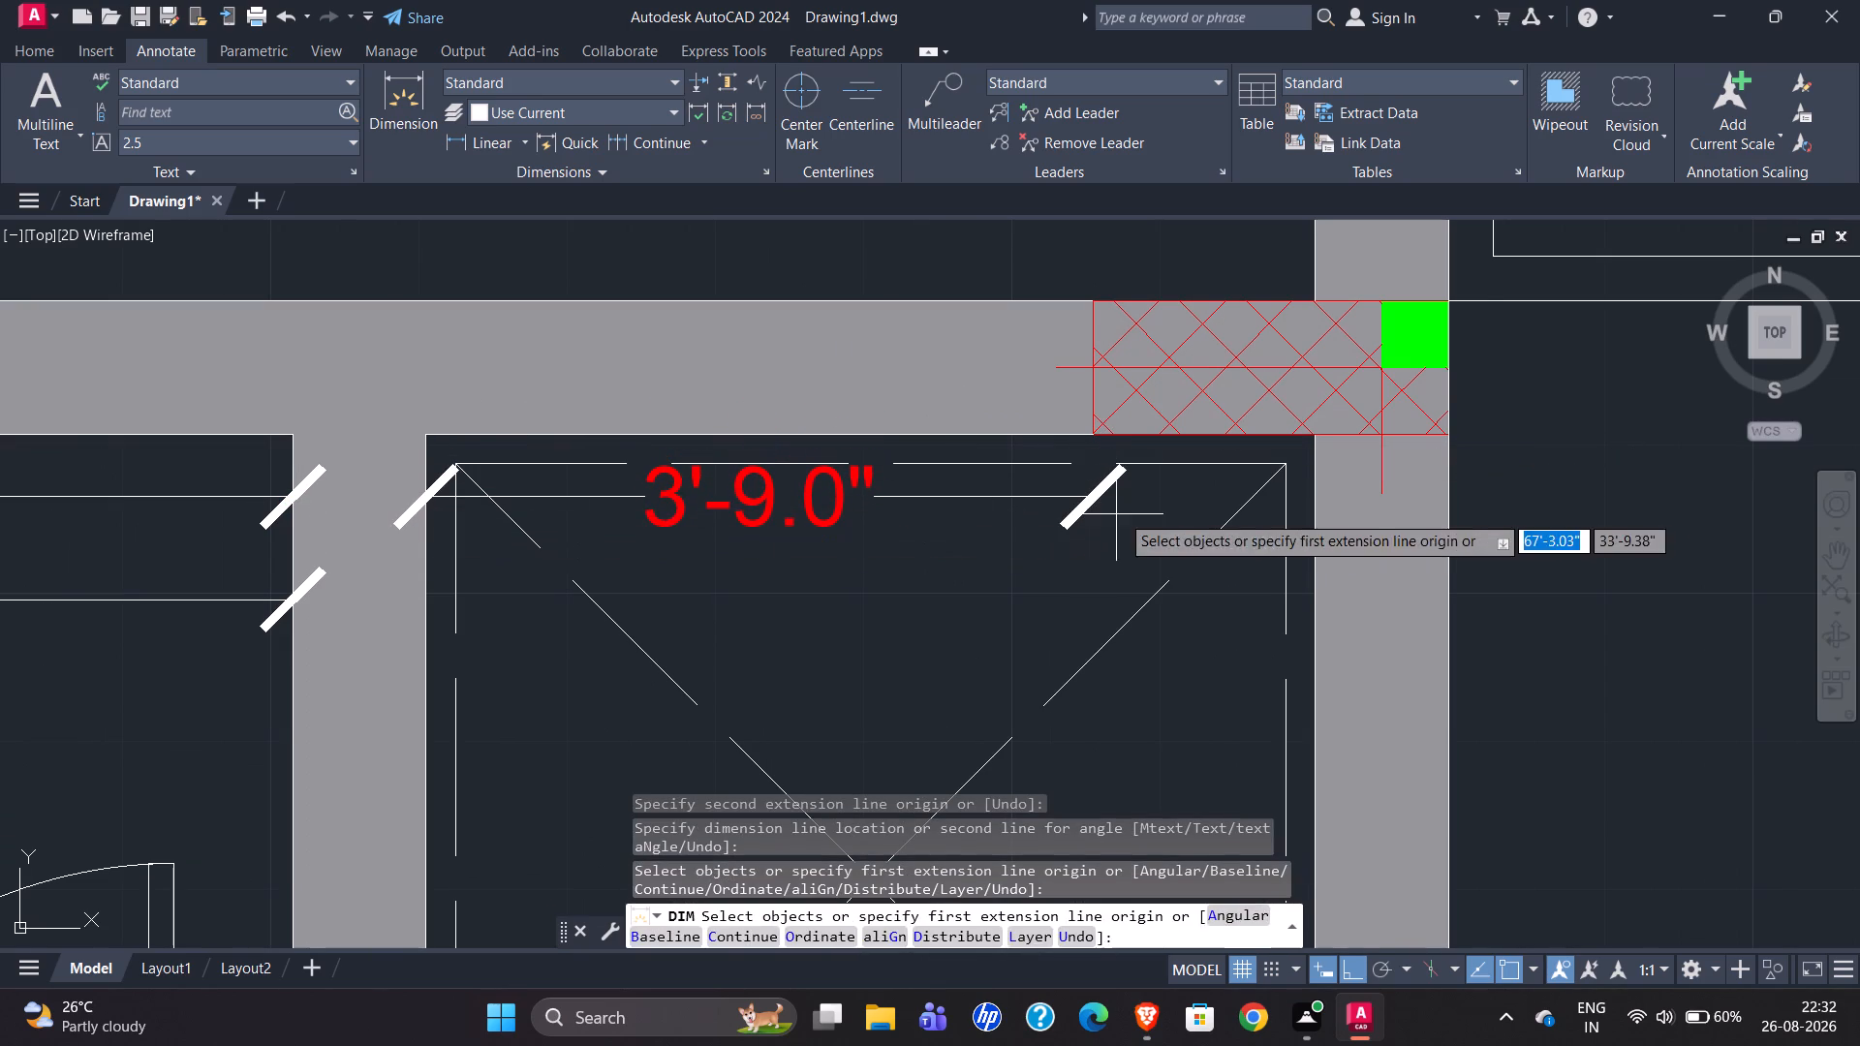
click(657, 147)
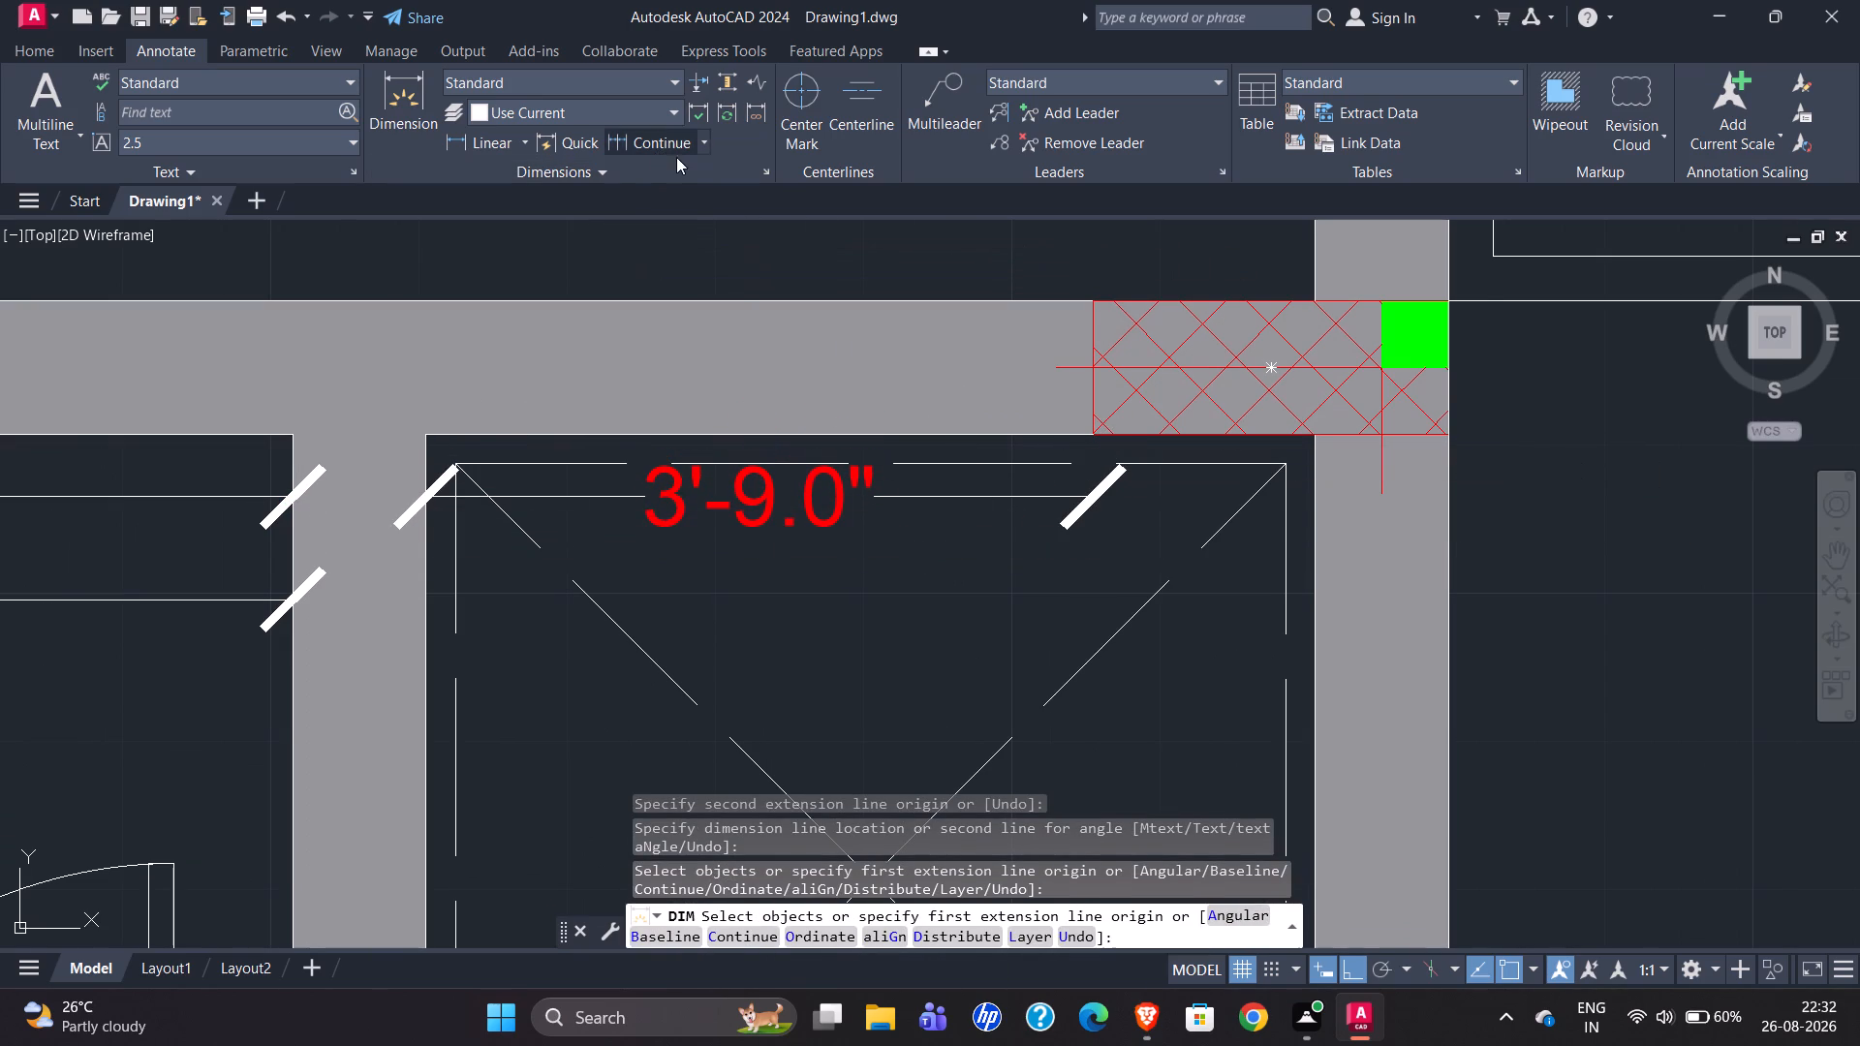
click(1317, 437)
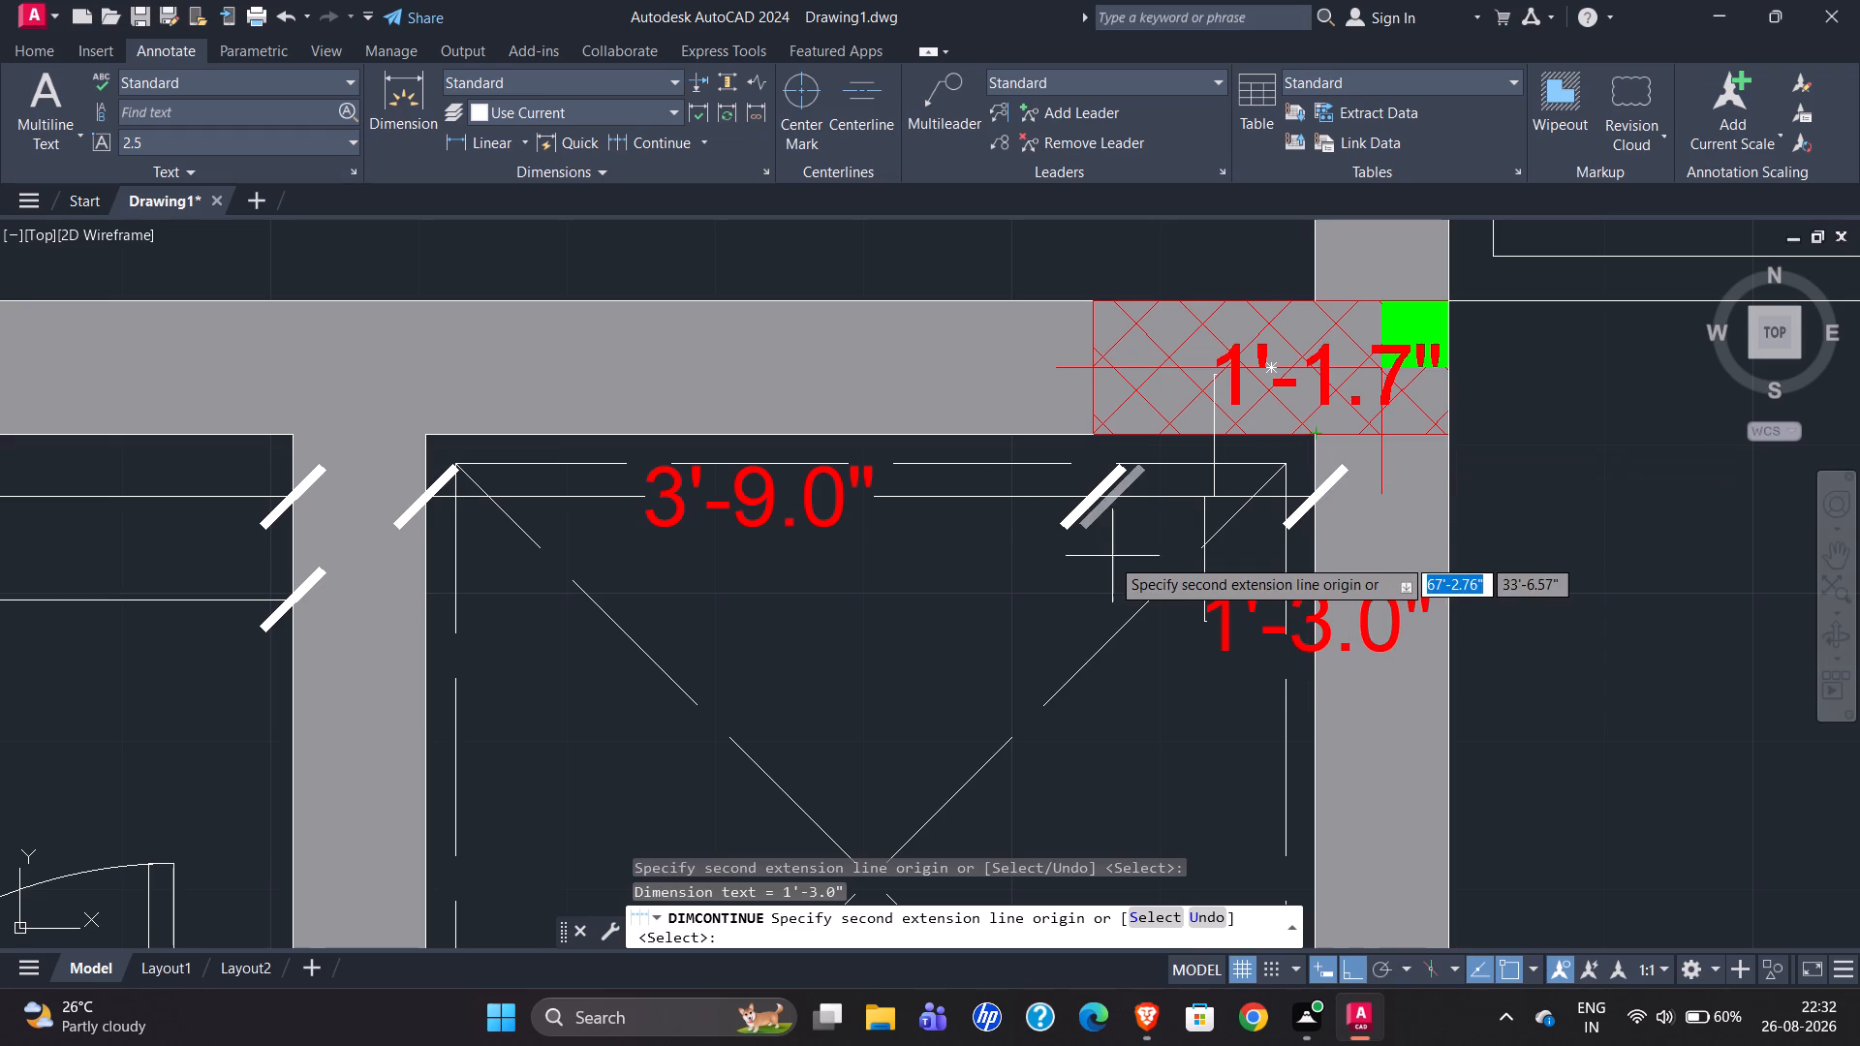
key(Escape)
Dimension the lift's clear depth along its west wall, placing the dimension just inside the lift.
scroll(819, 620, down, 1)
scroll(891, 516, down, 2)
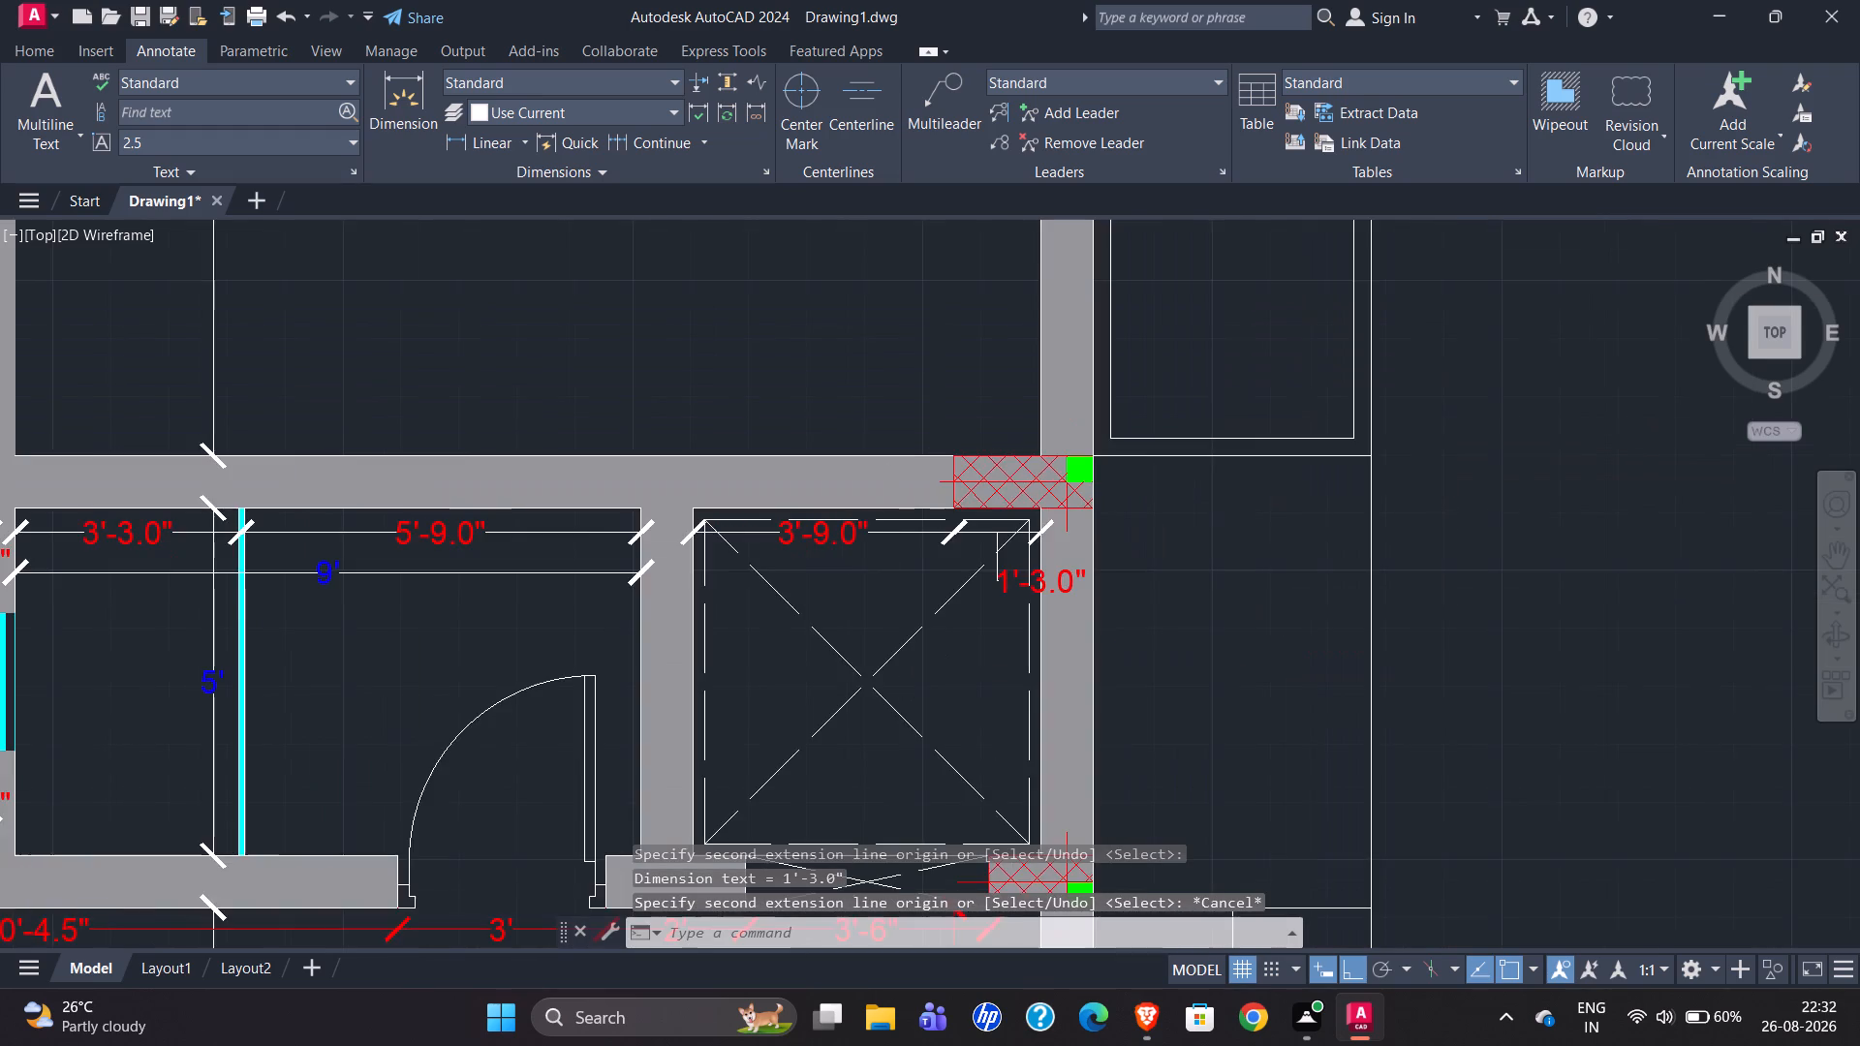
scroll(758, 765, up, 1)
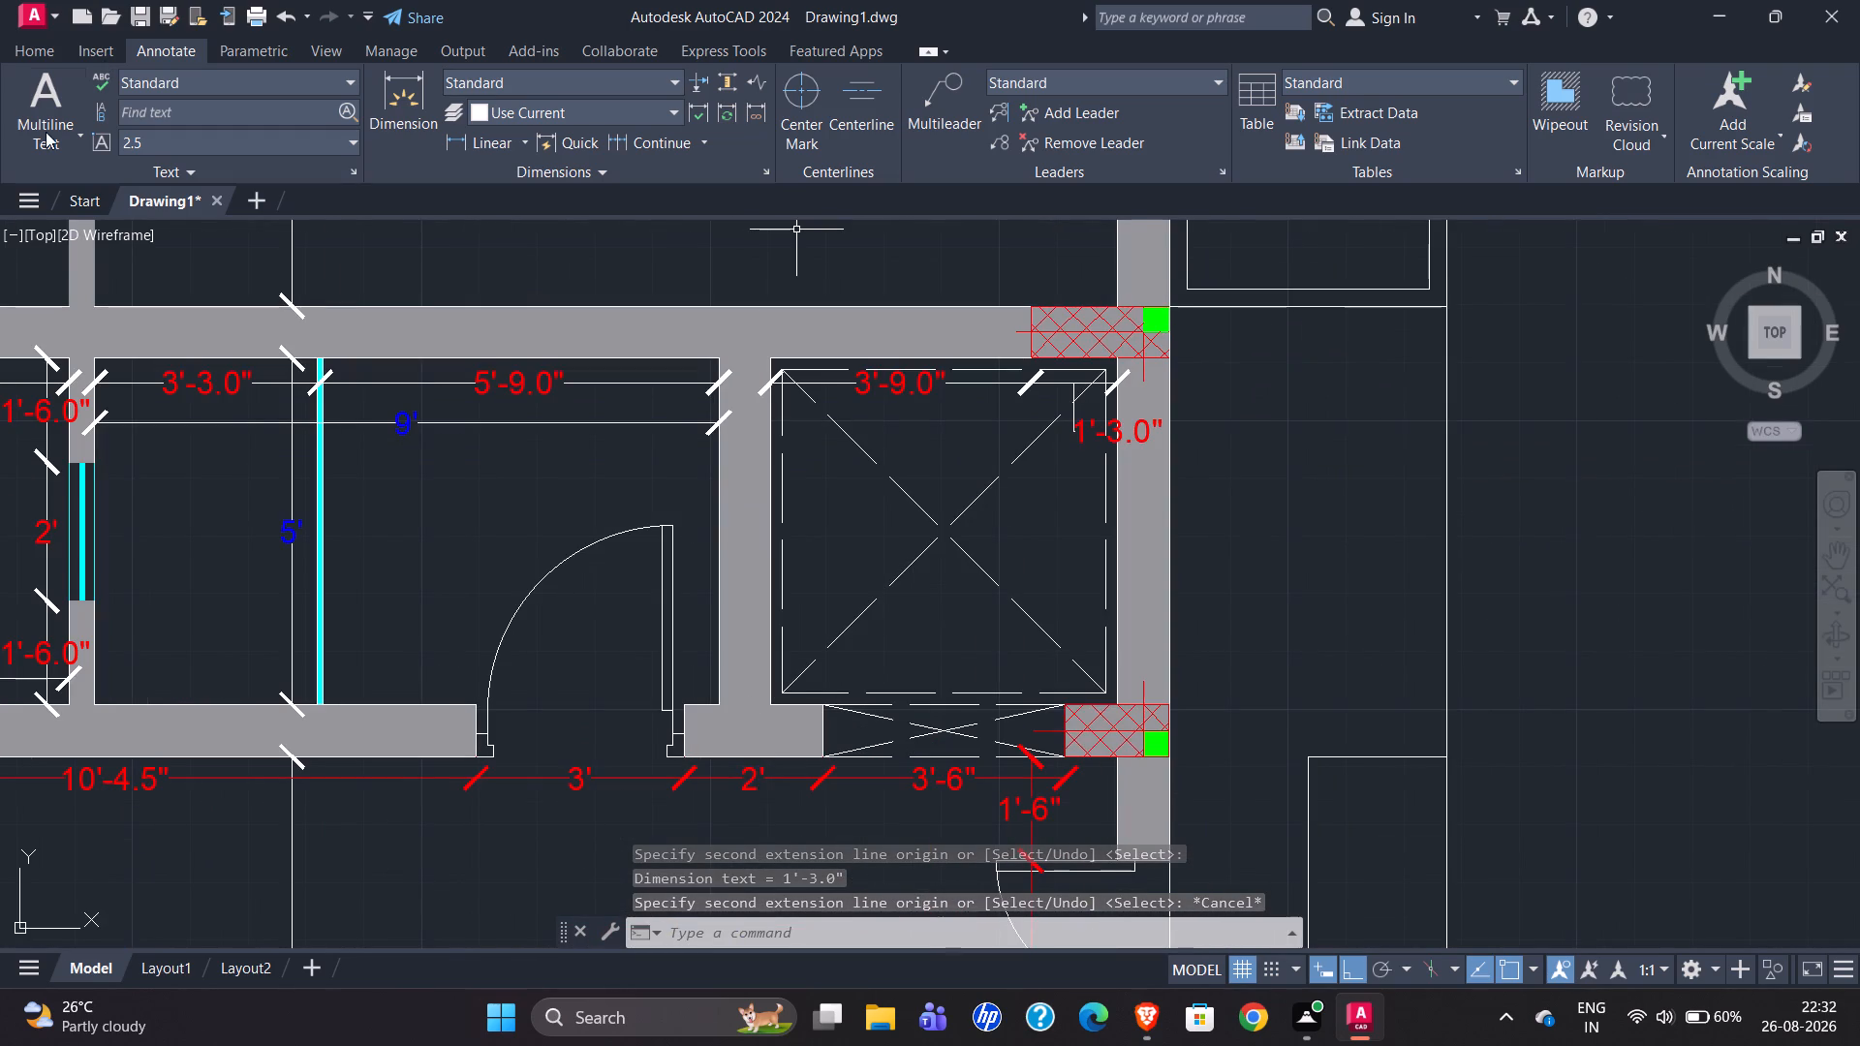
click(413, 104)
scroll(813, 420, up, 2)
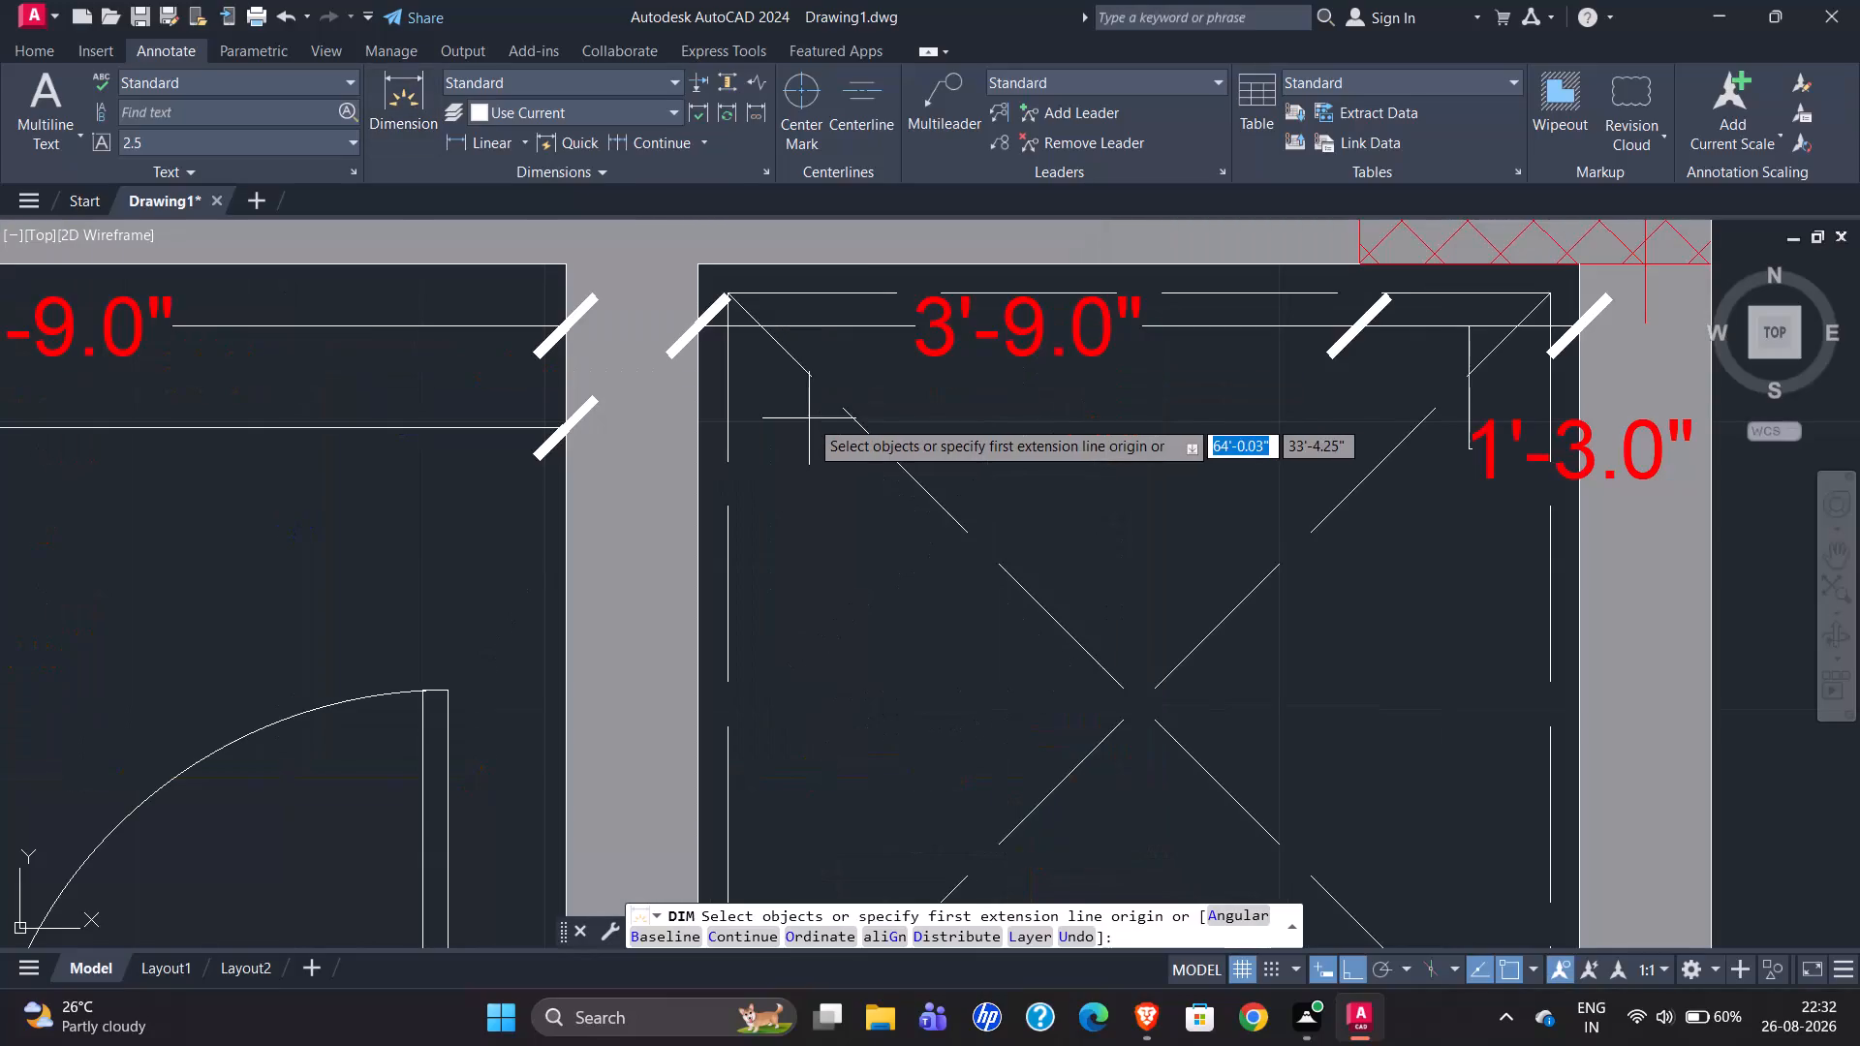
click(700, 263)
scroll(732, 224, down, 2)
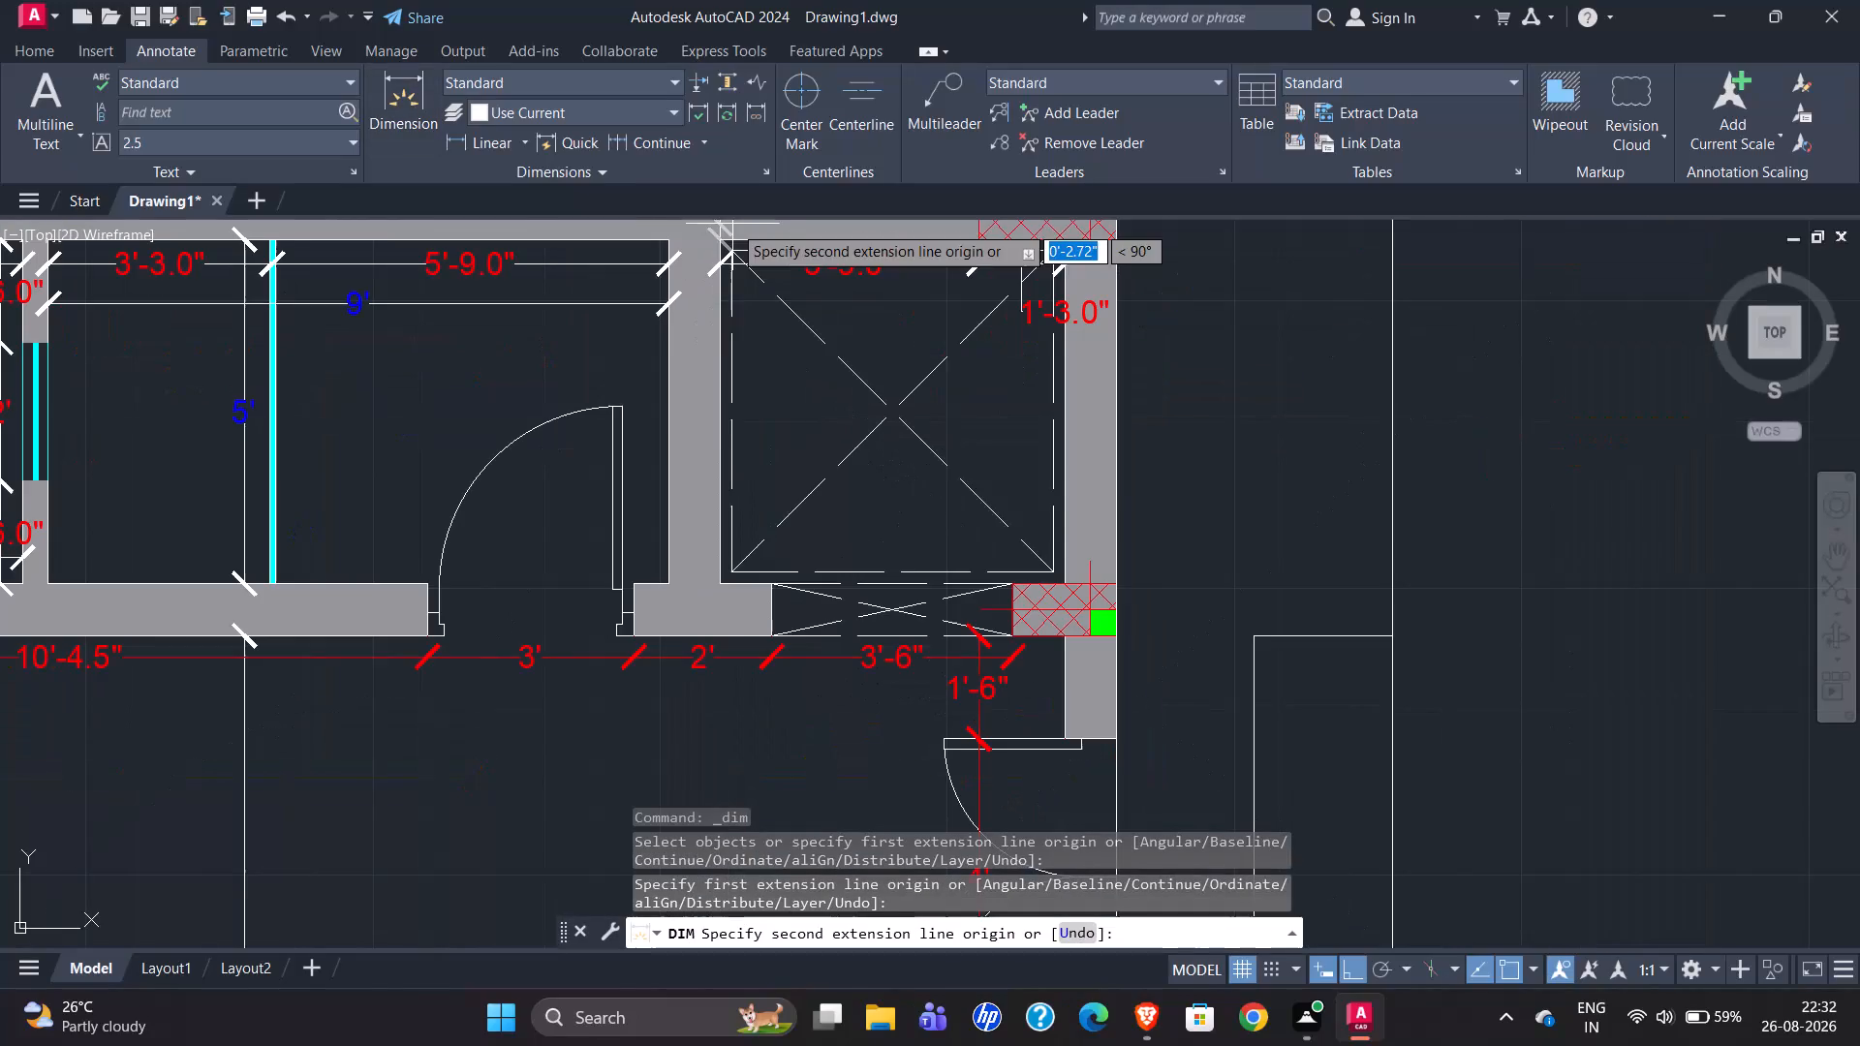
click(718, 581)
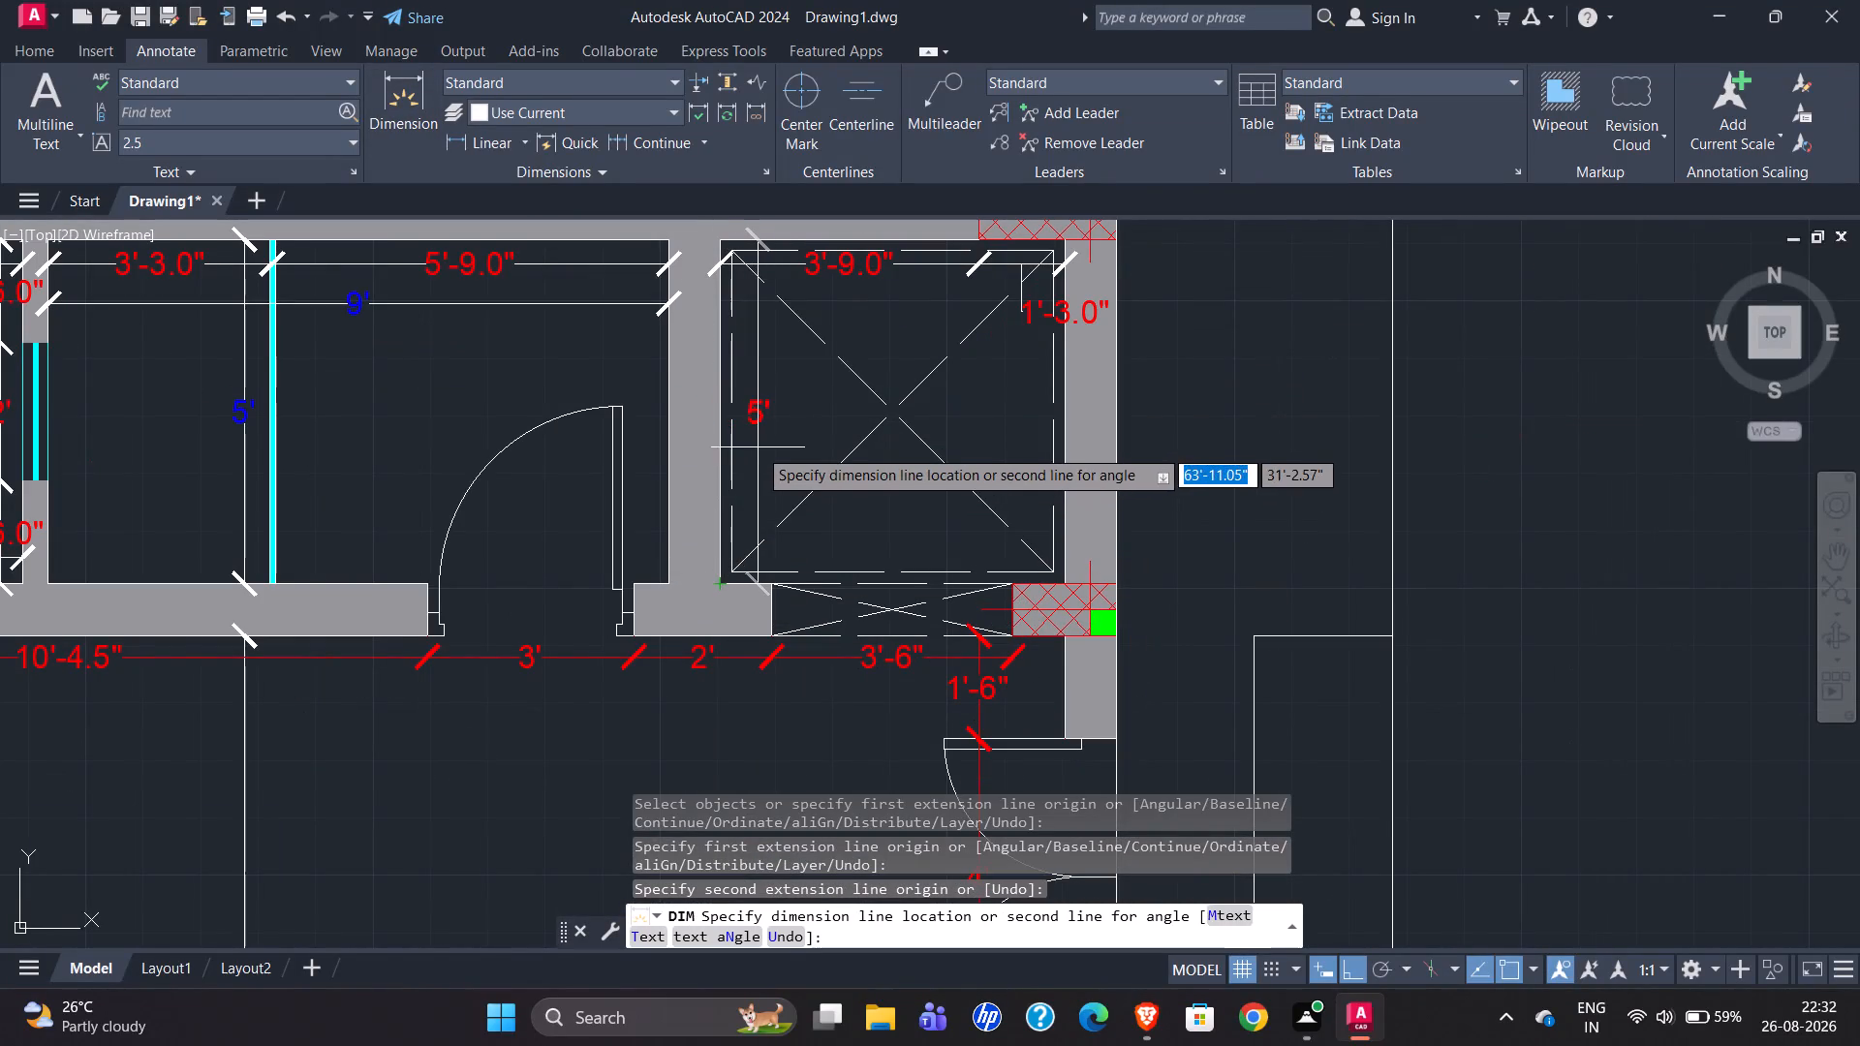
click(759, 430)
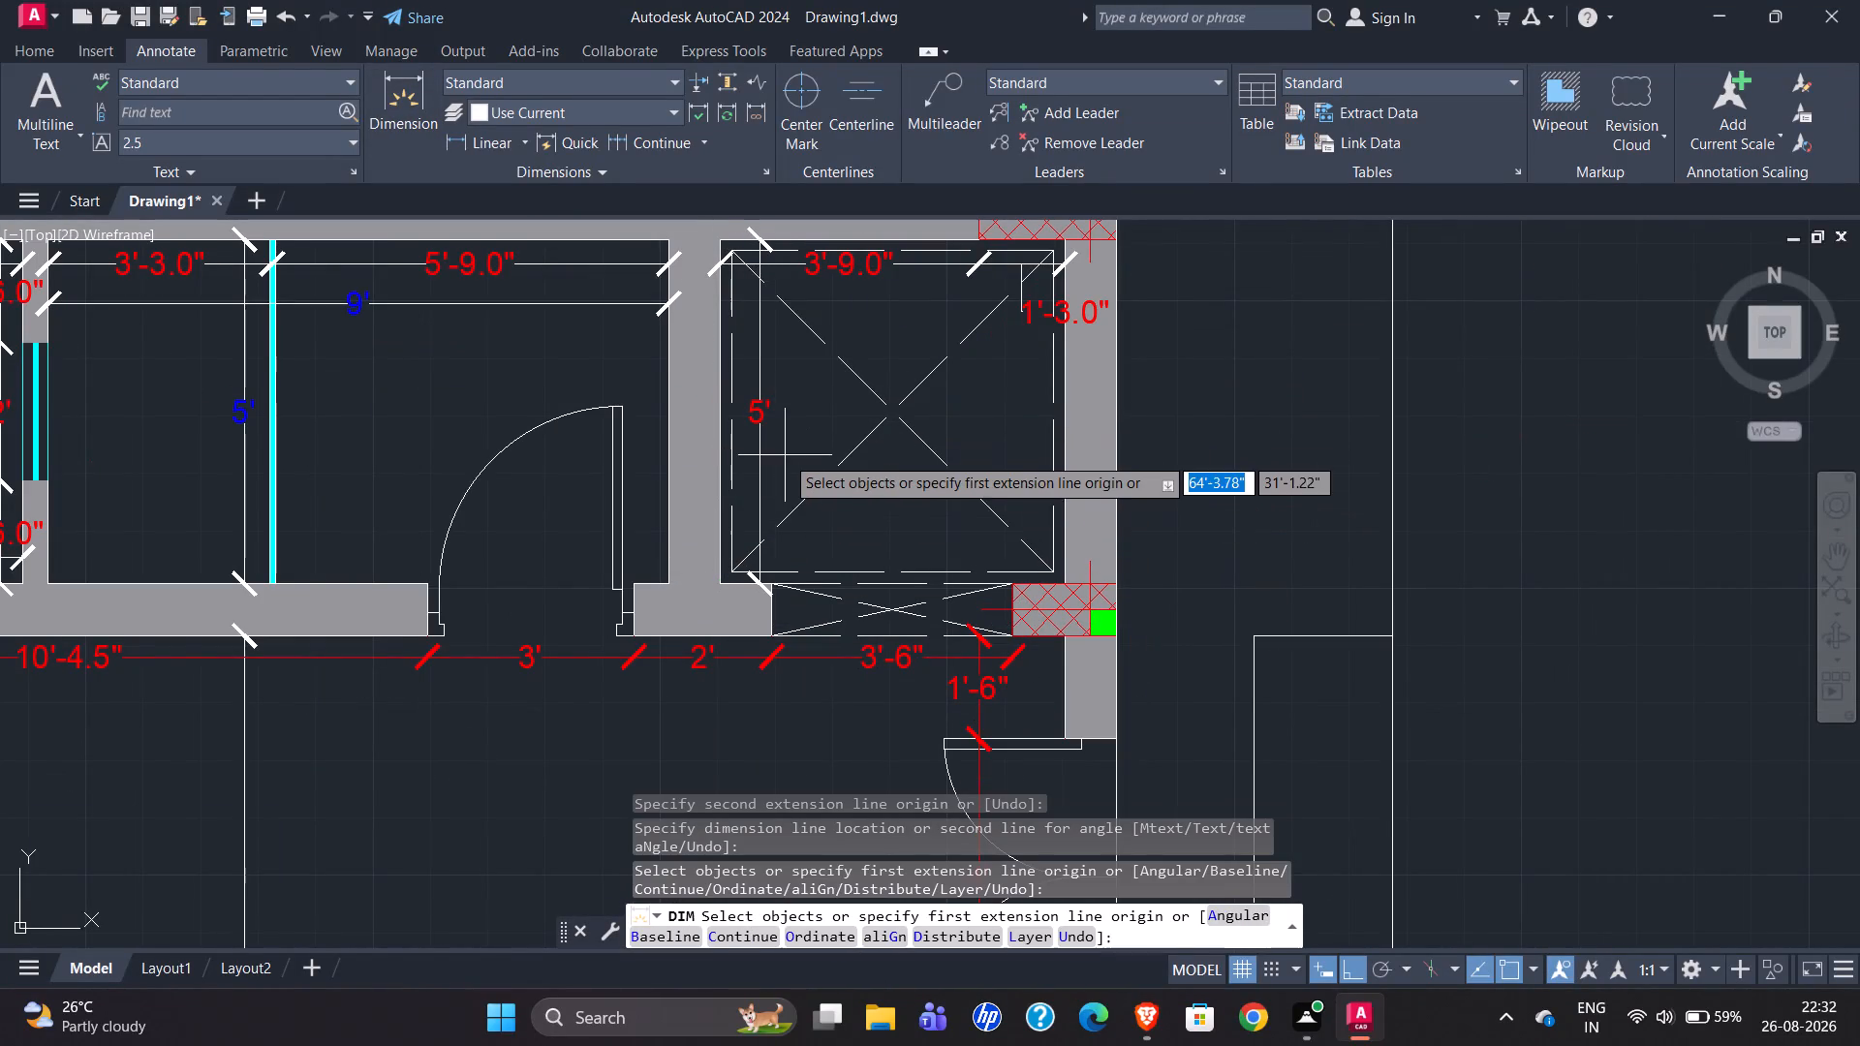
Add a continuous dimension chain along the shower and toilet's south wall, covering the wall segment, door opening and short wall return.
scroll(835, 466, down, 1)
scroll(1043, 477, down, 2)
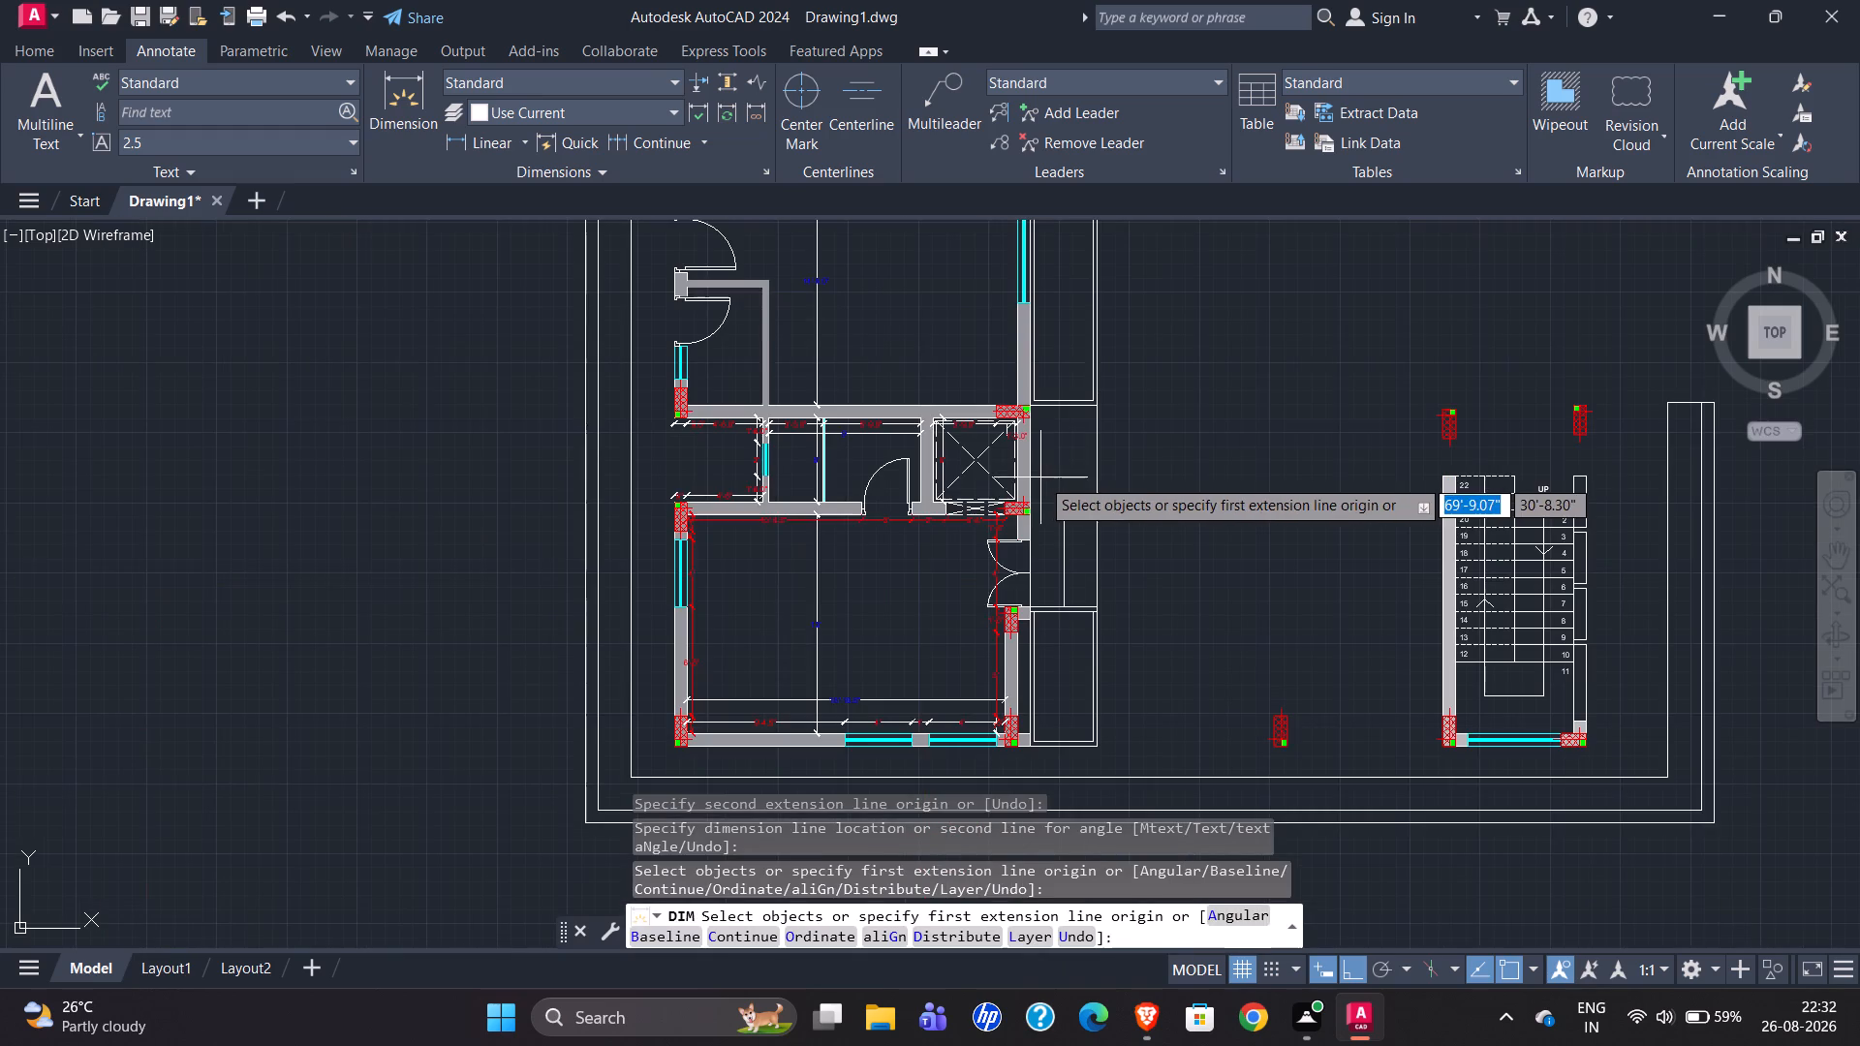
scroll(766, 482, up, 3)
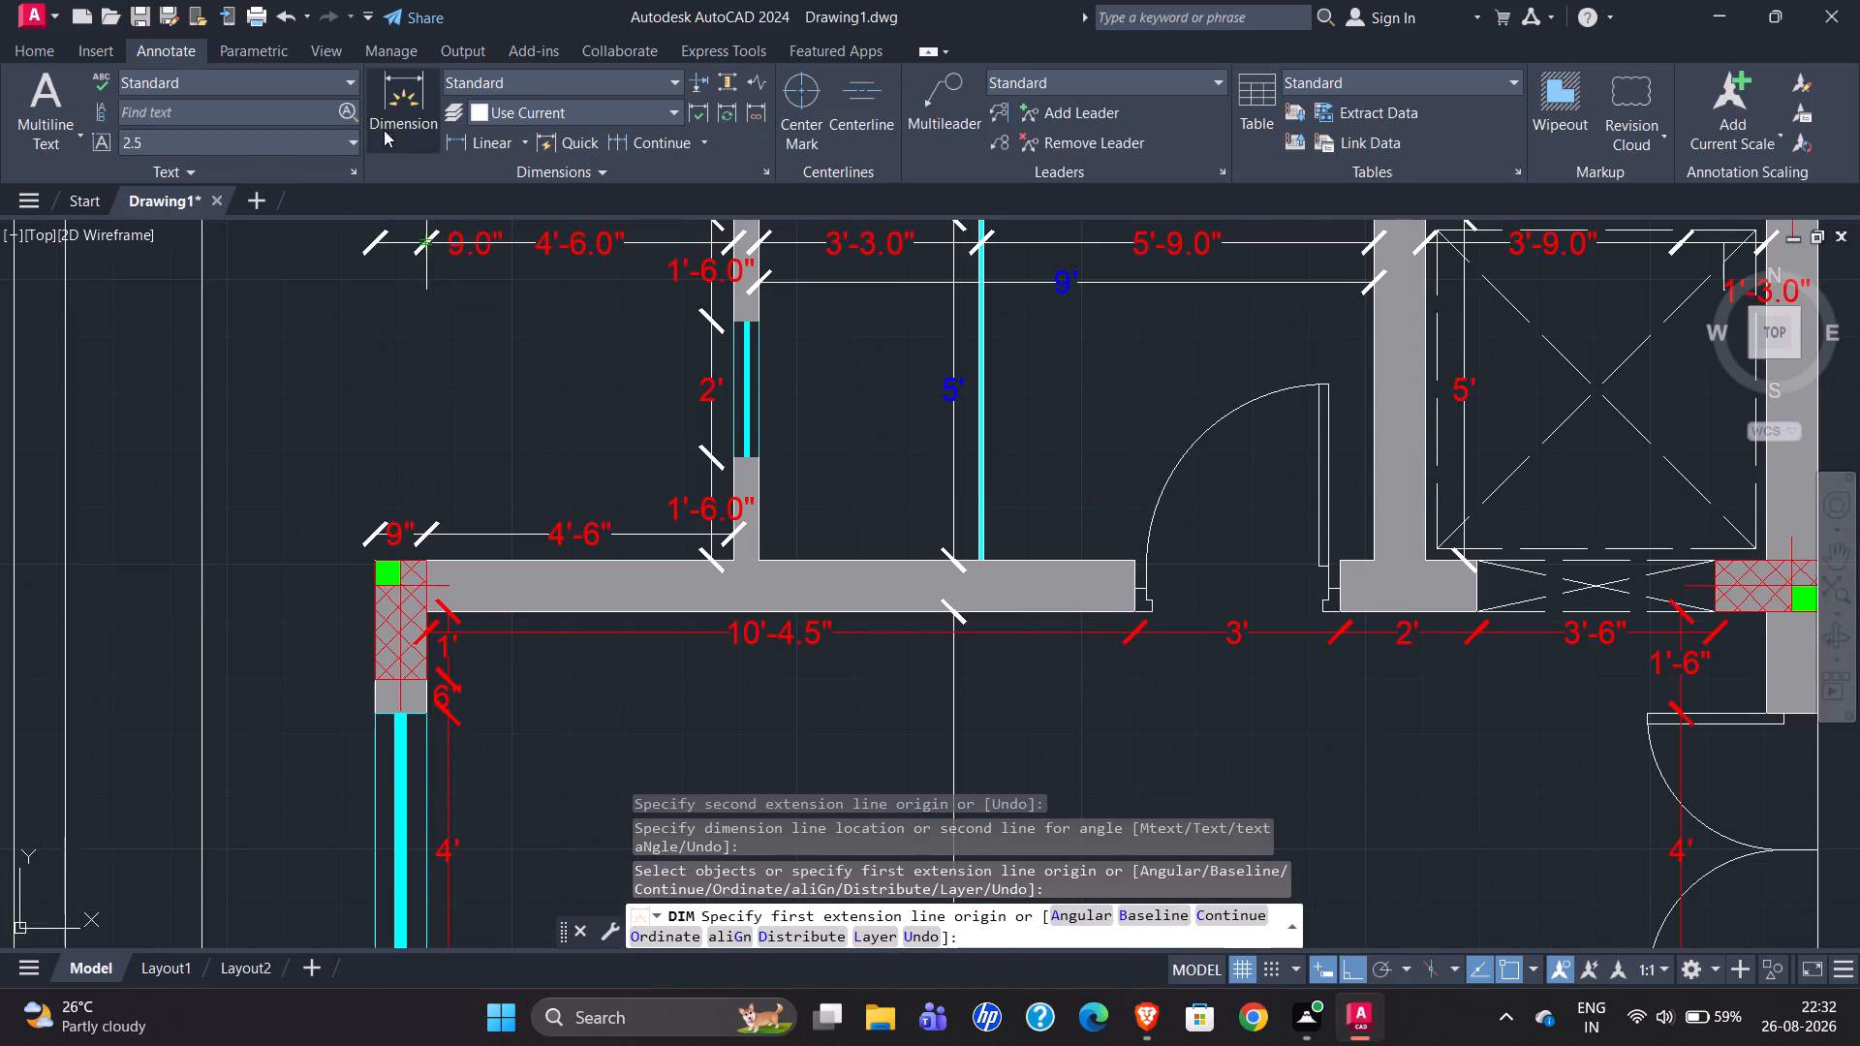
click(393, 119)
scroll(1031, 661, up, 2)
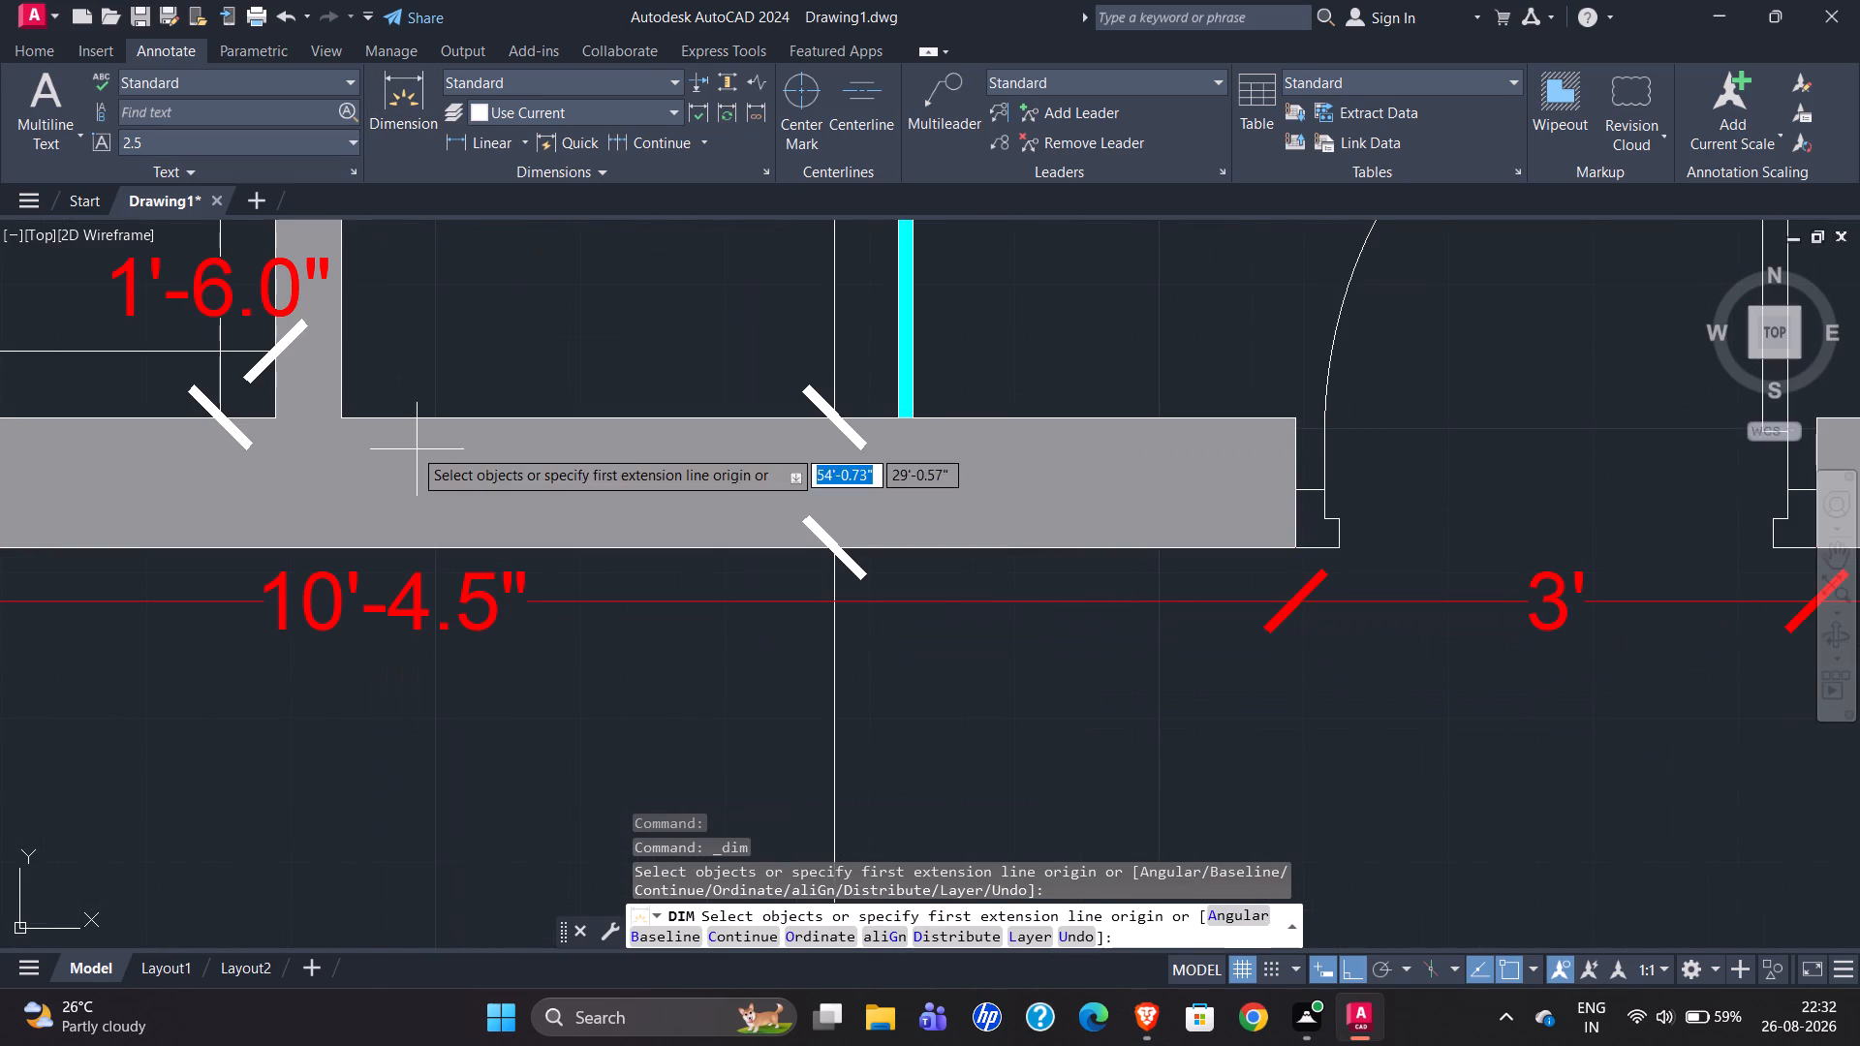
click(345, 410)
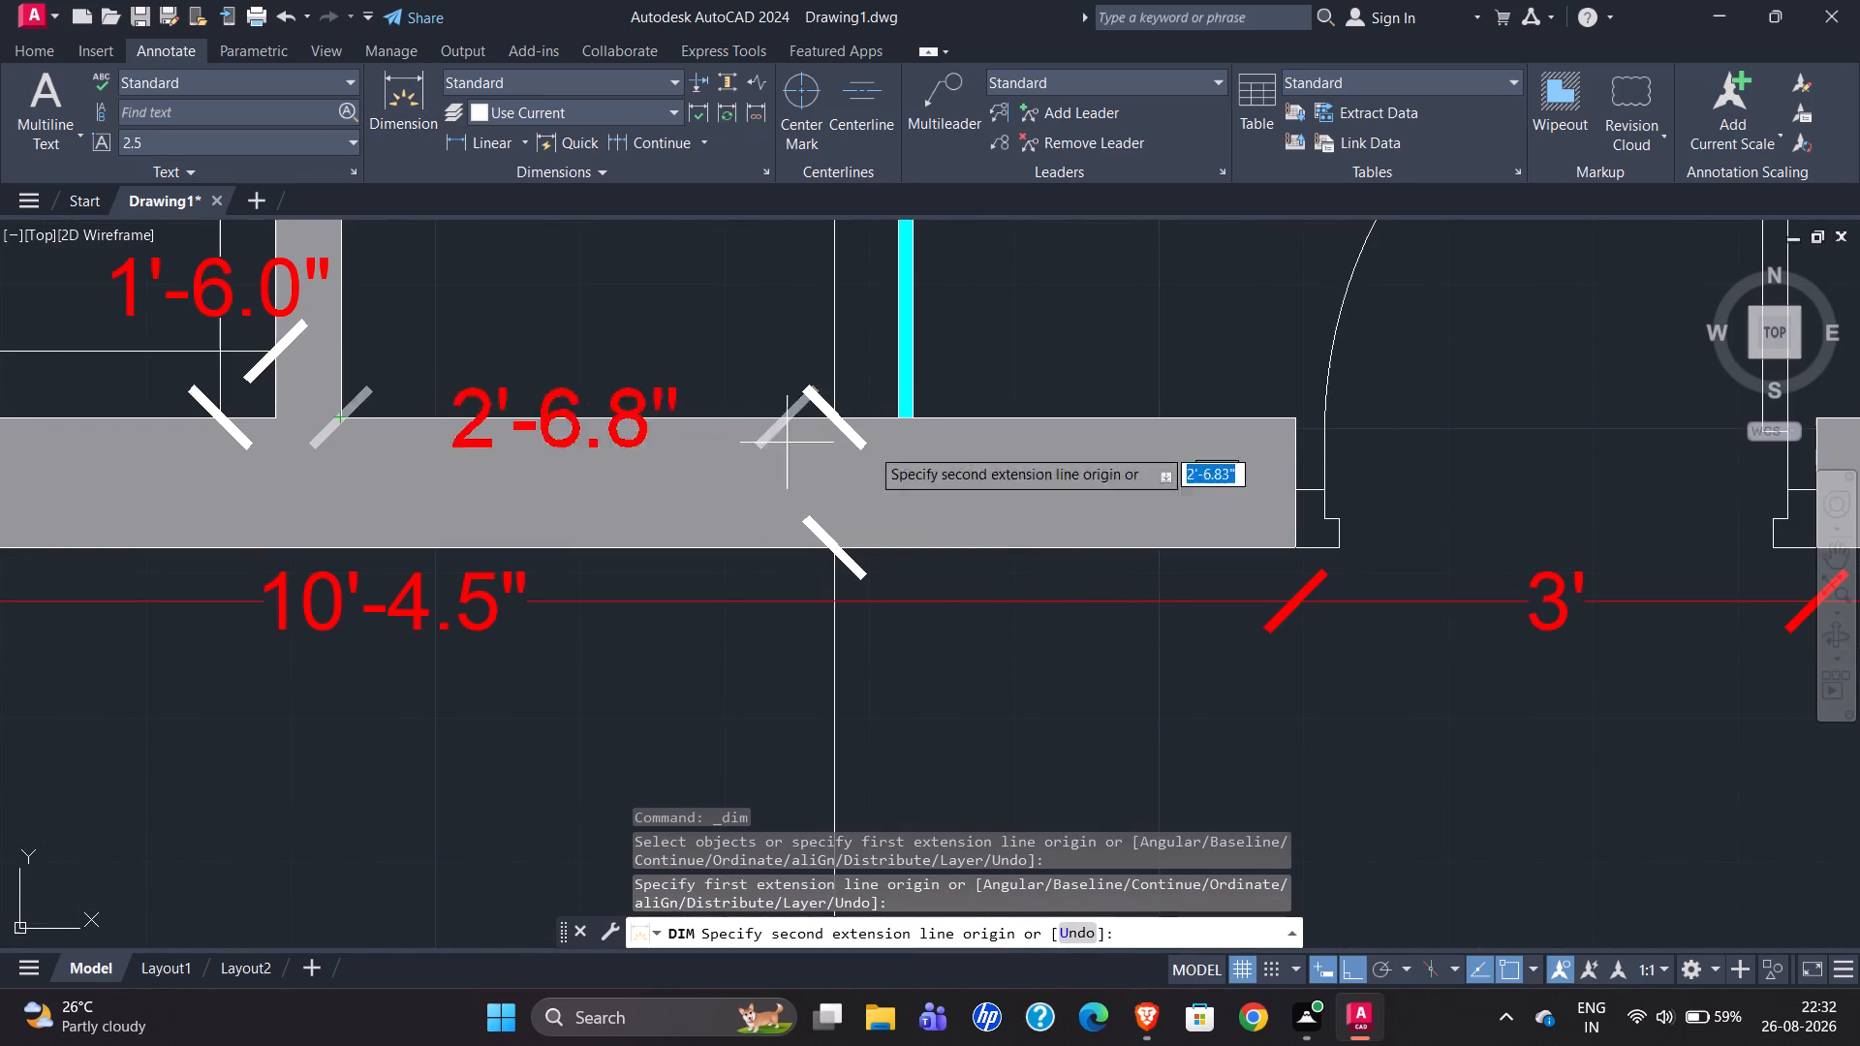
click(1299, 421)
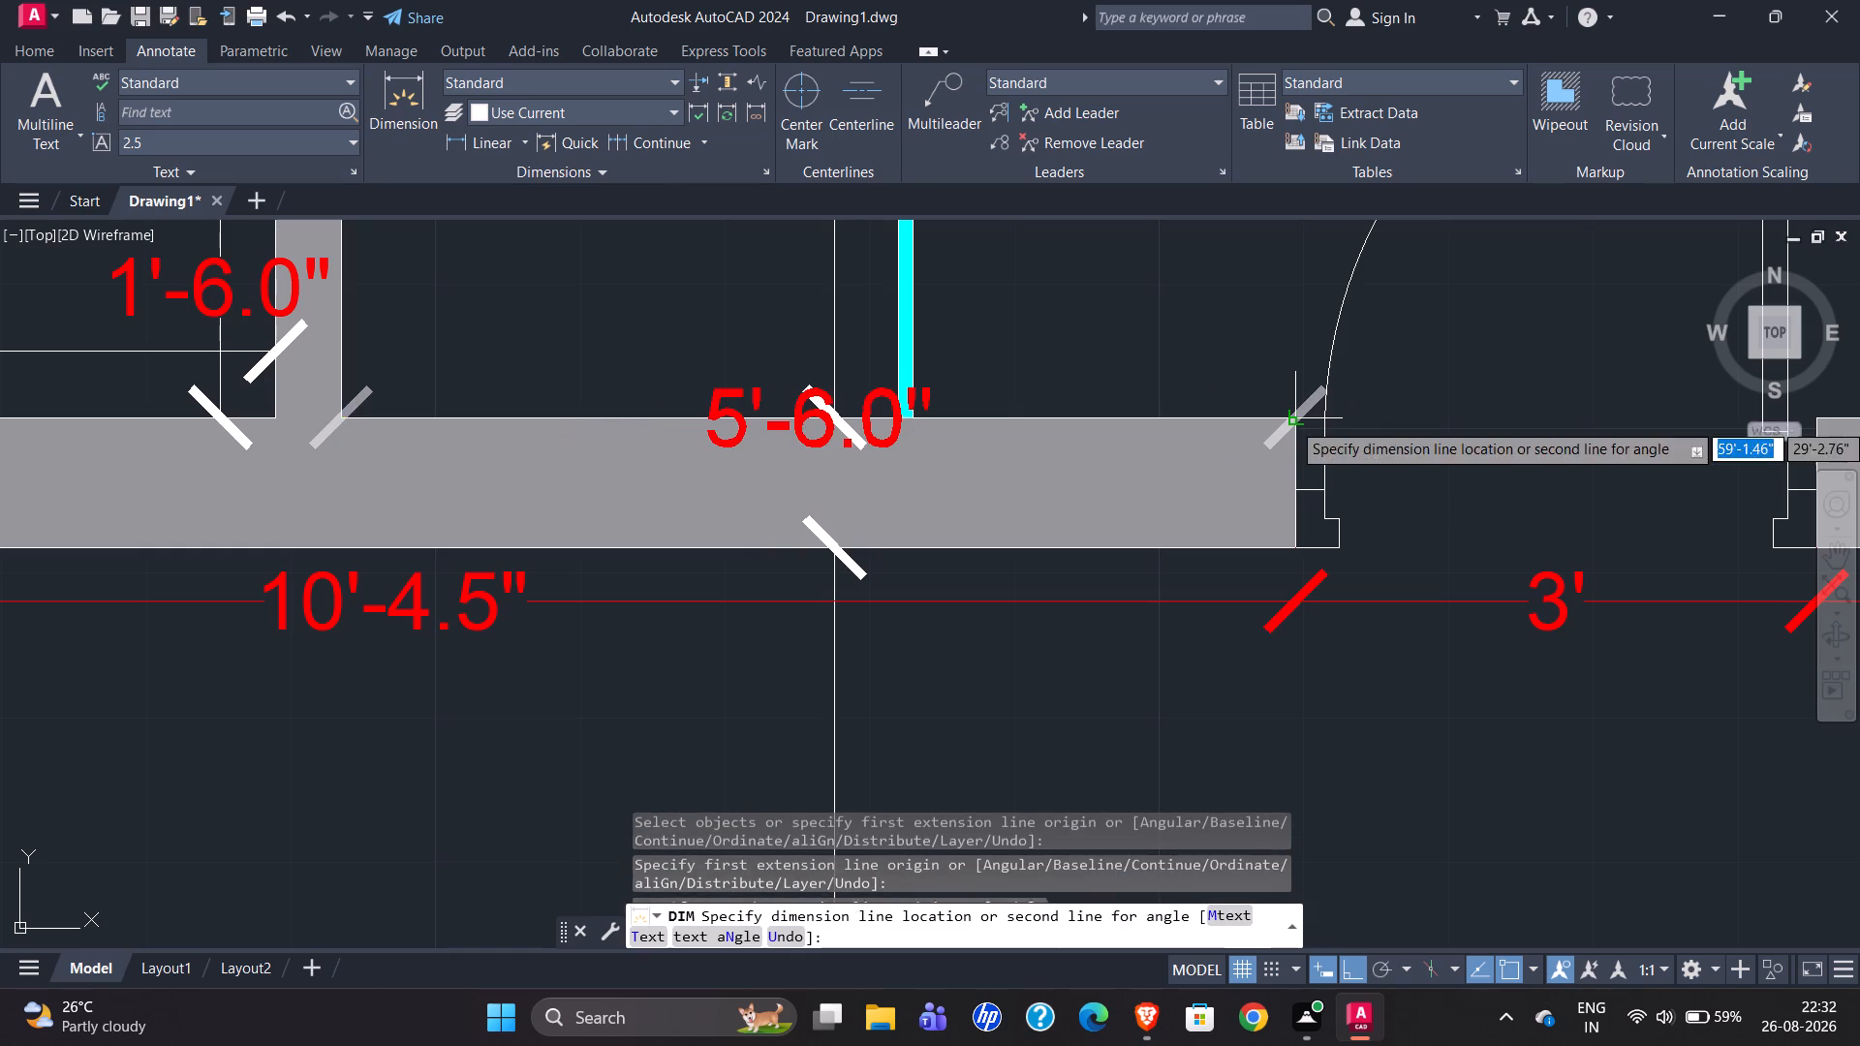
click(1075, 325)
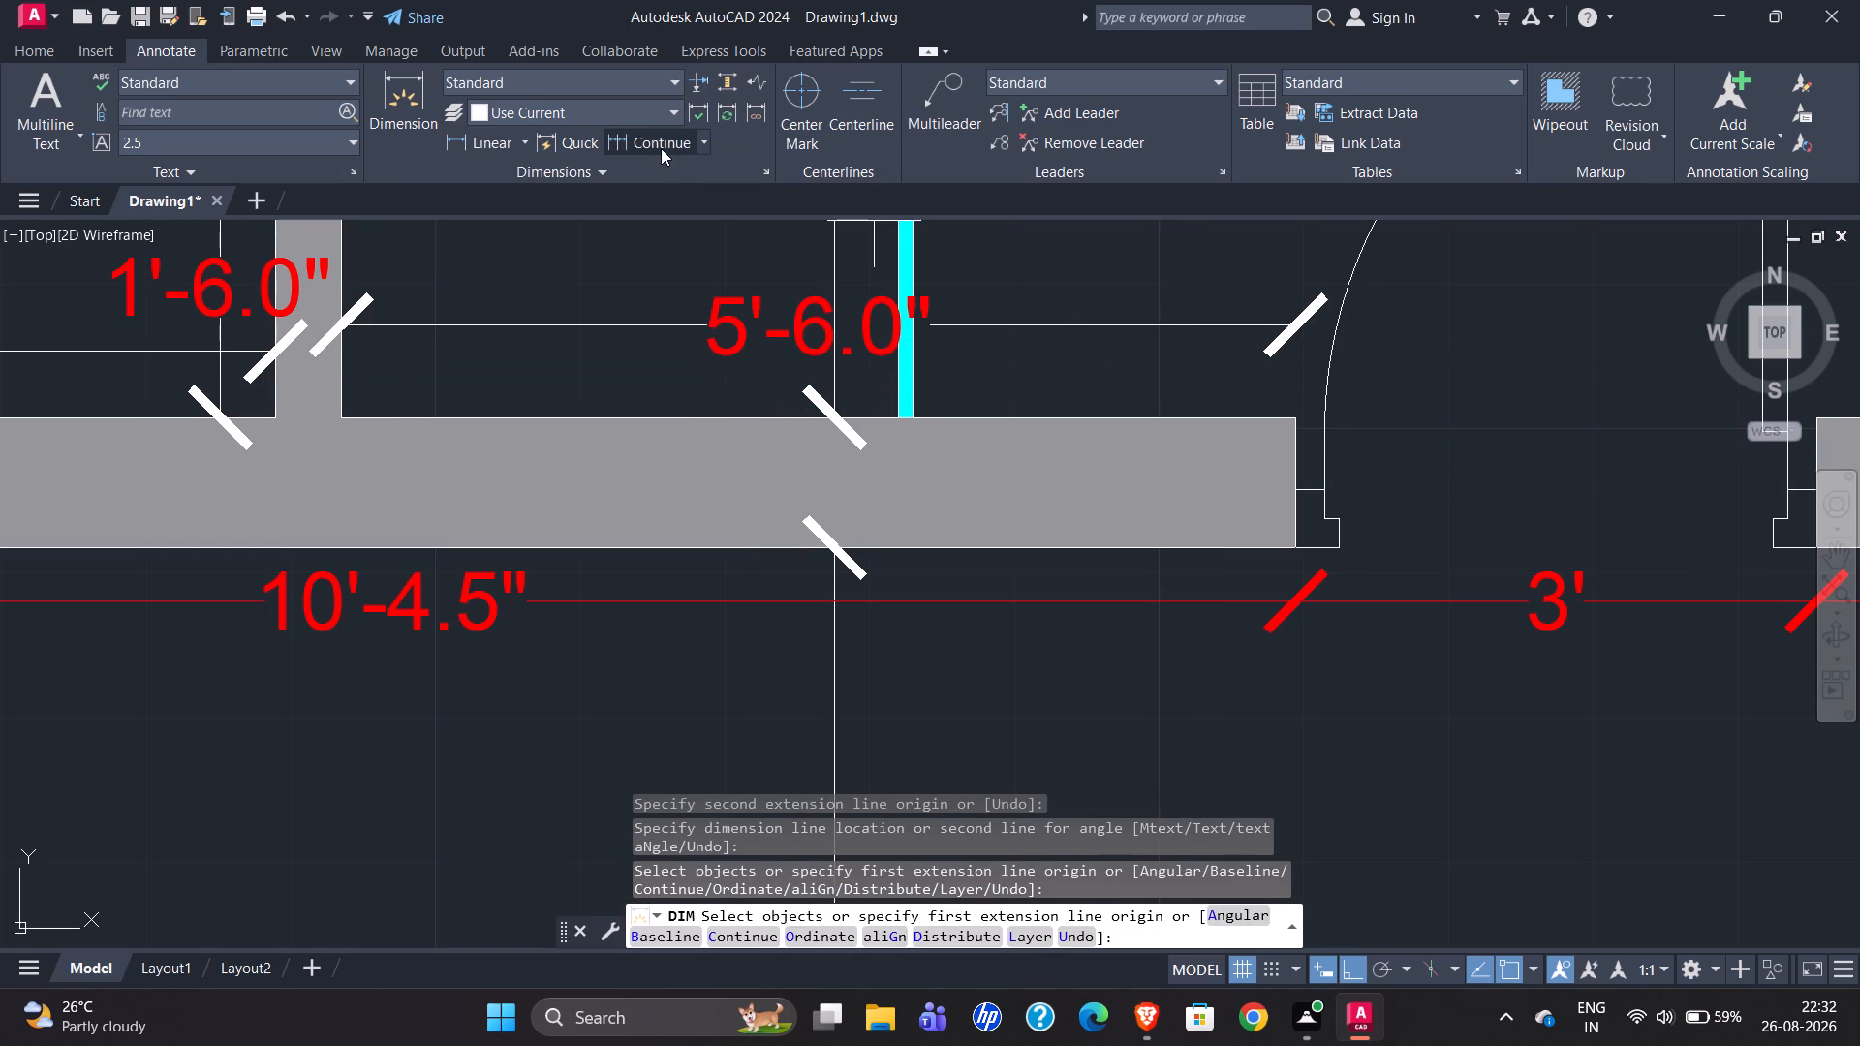
click(687, 140)
scroll(455, 370, down, 1)
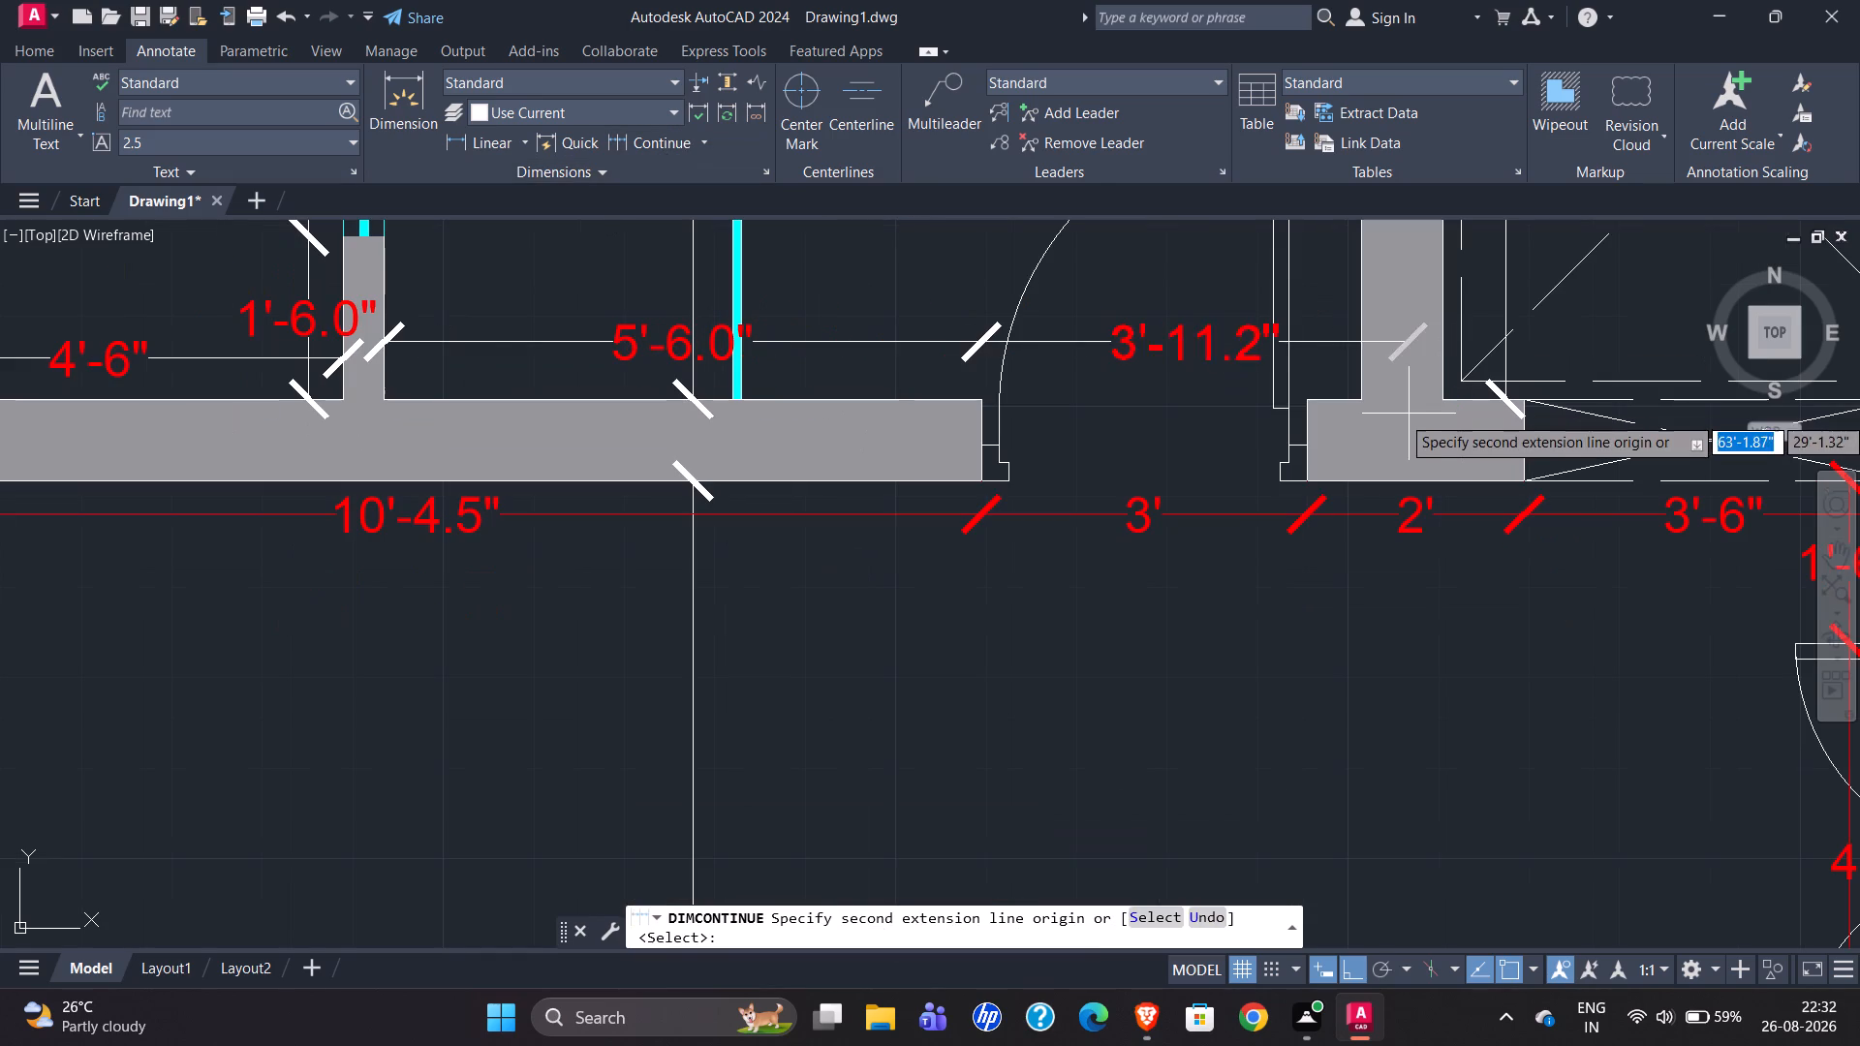
click(1312, 401)
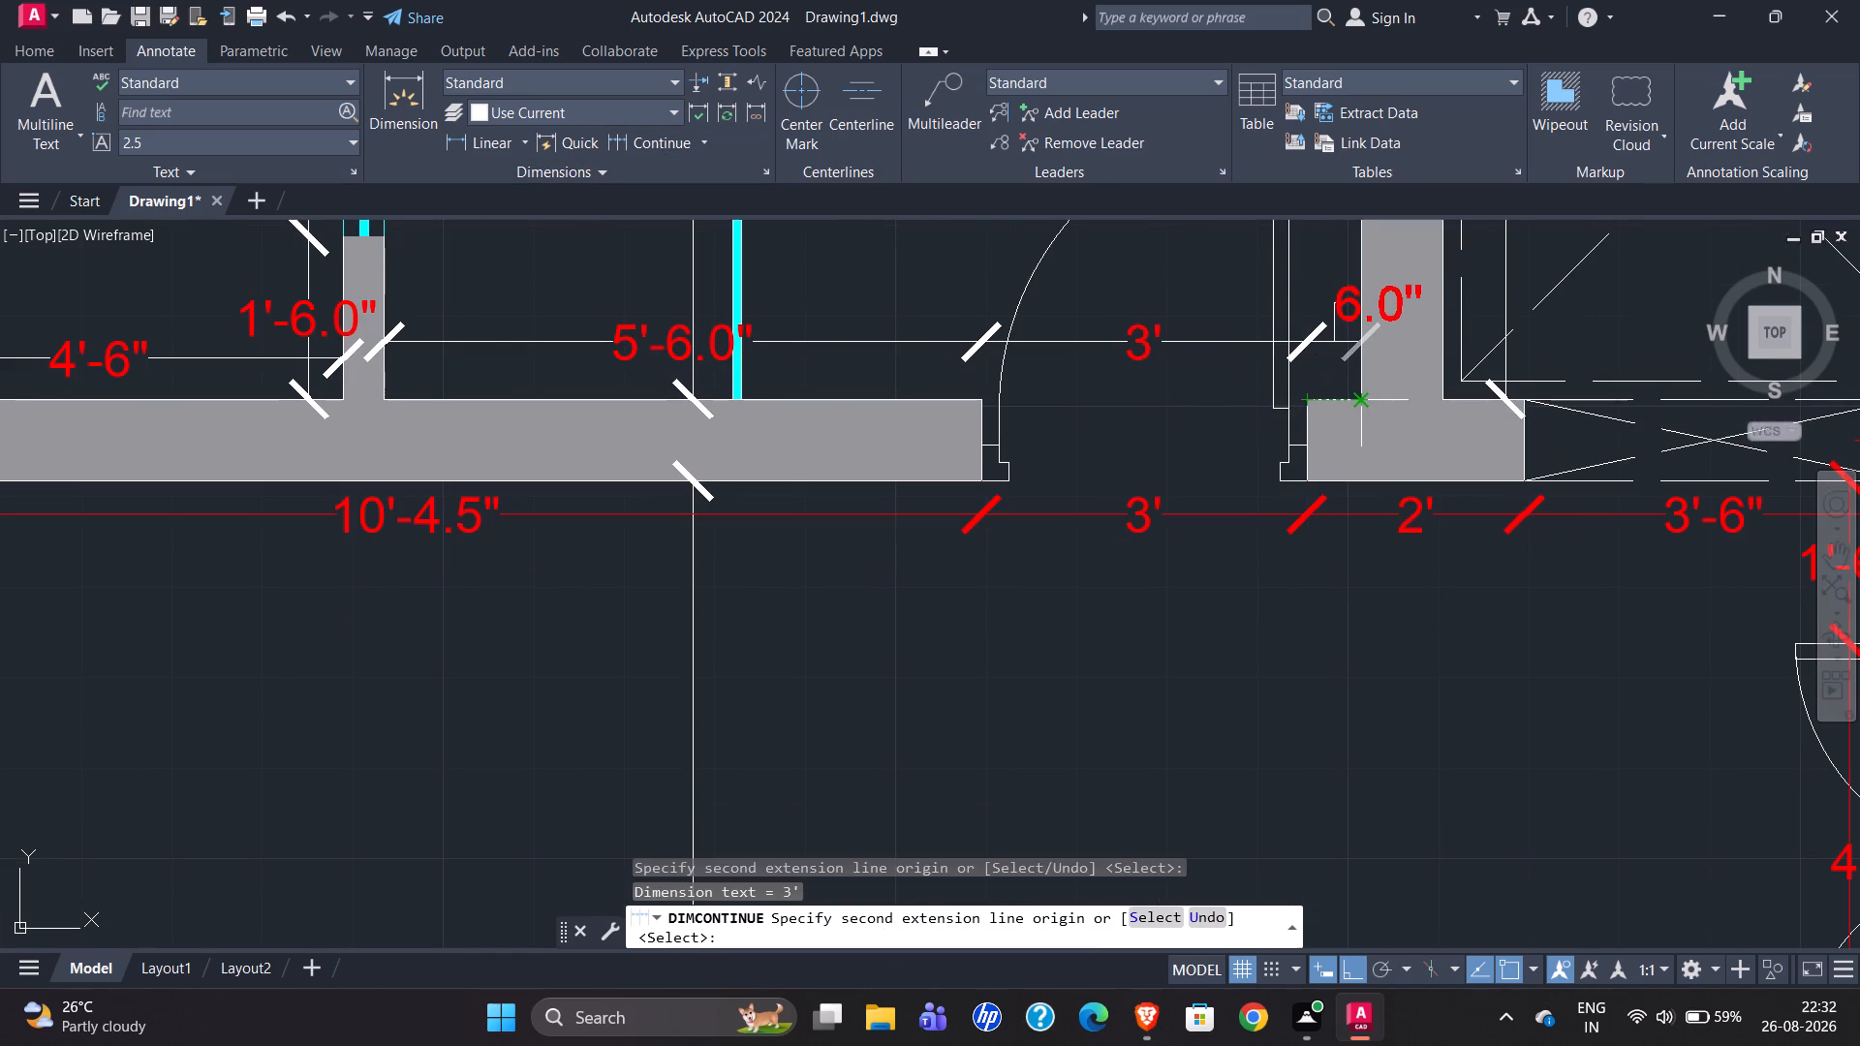
click(1357, 395)
key(Escape)
Examine the reference plan's dimensions around the shower, toilet door and lift for any still missing from the redrawn plan.
scroll(699, 458, down, 2)
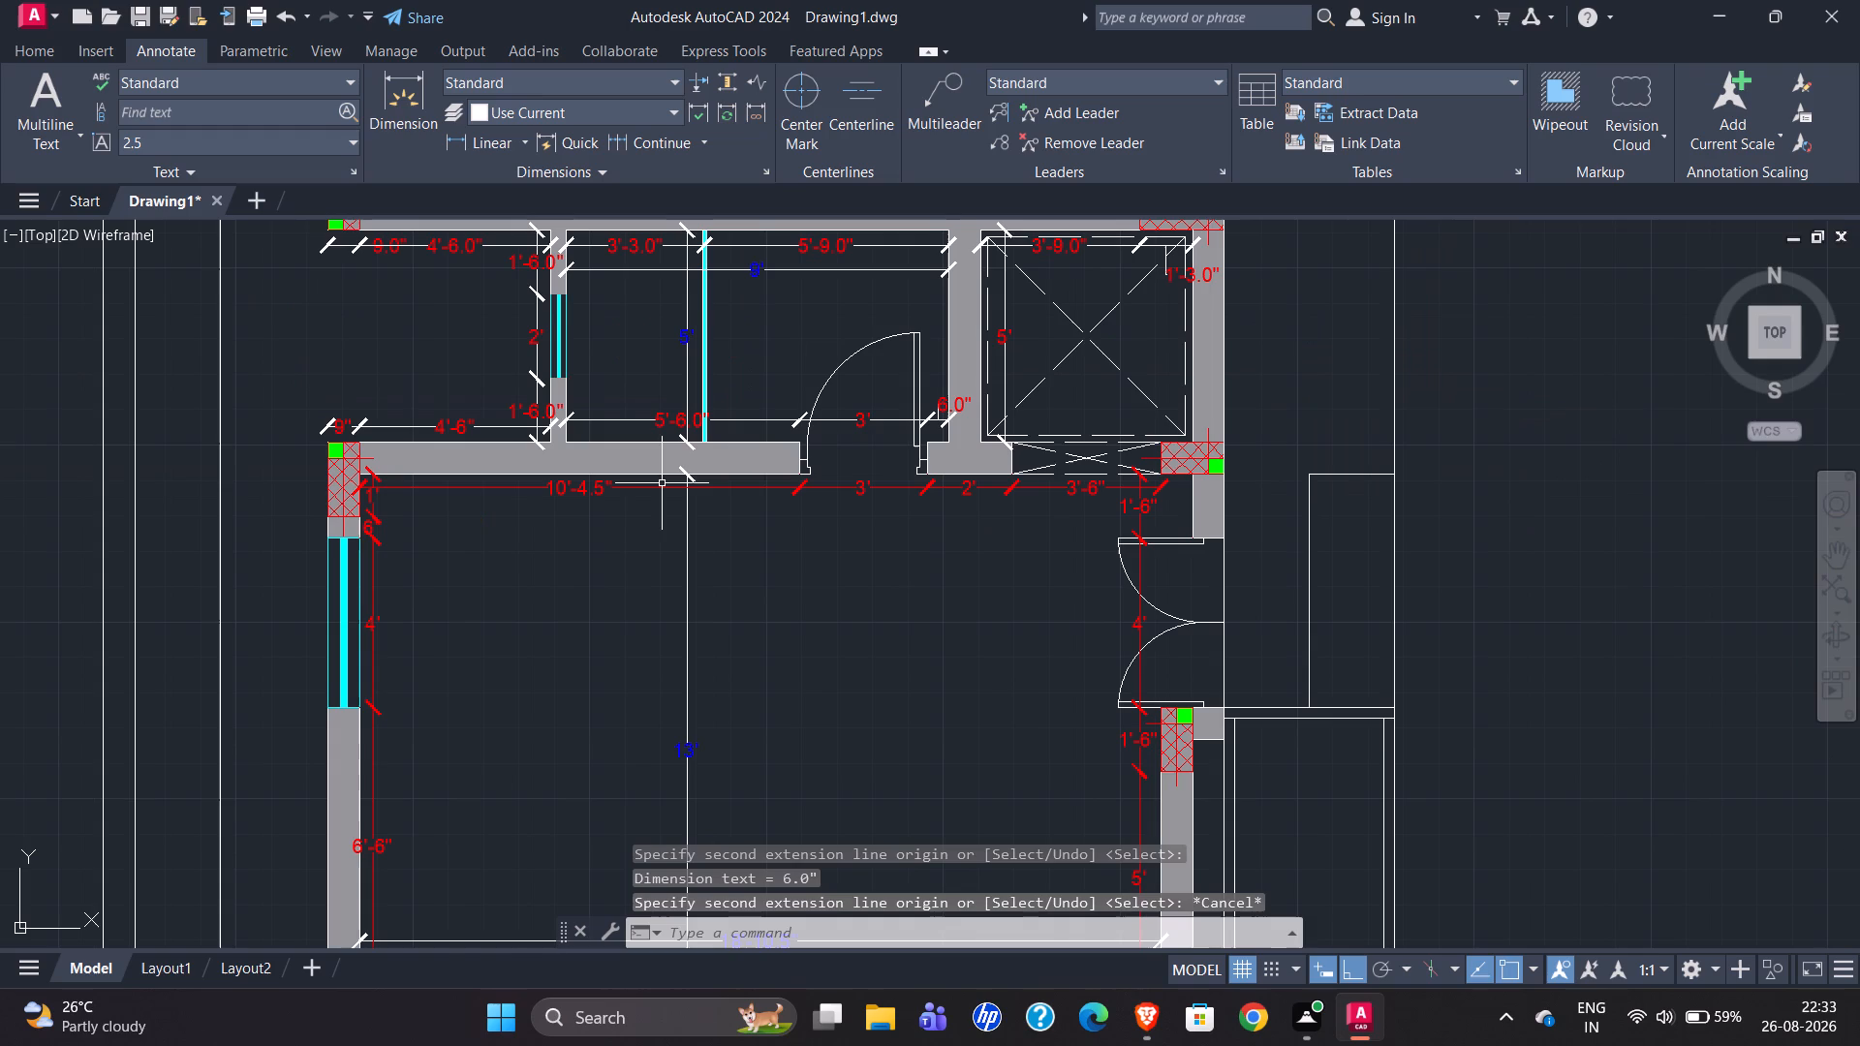
scroll(841, 498, down, 3)
scroll(1106, 448, down, 1)
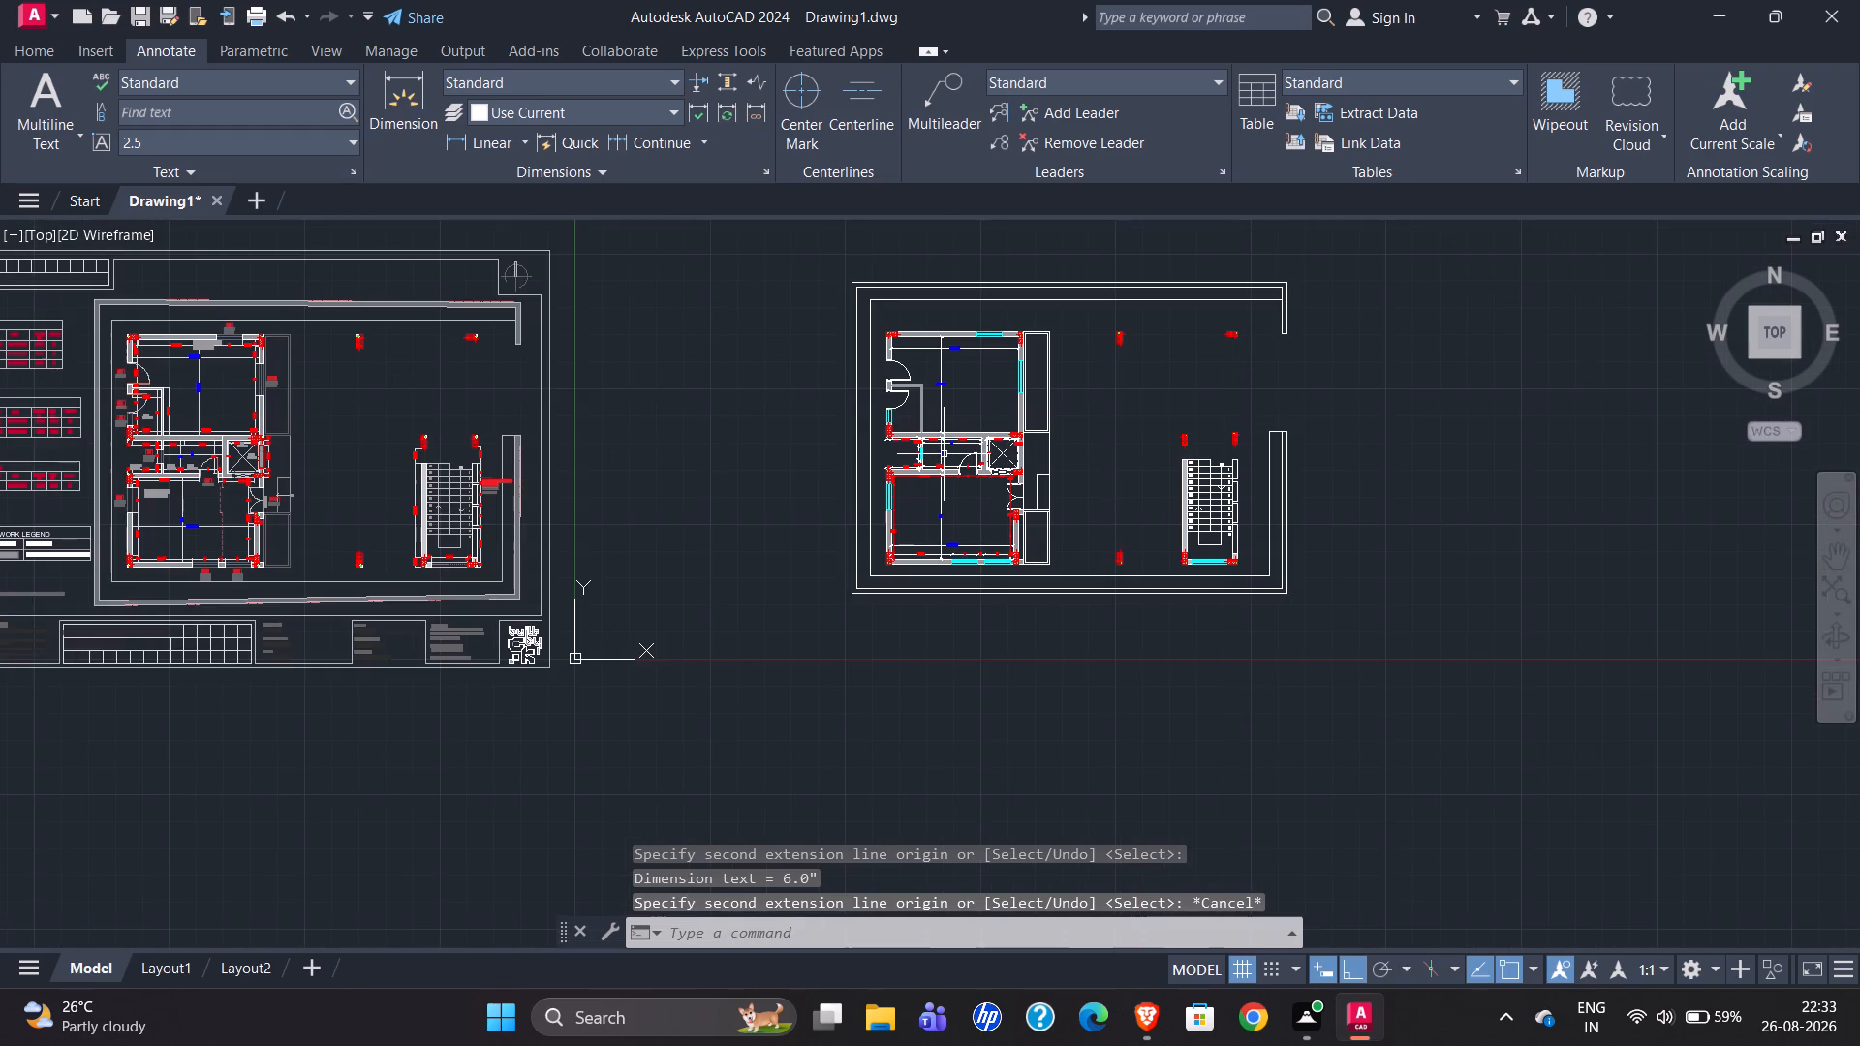
scroll(144, 473, up, 3)
scroll(325, 443, up, 3)
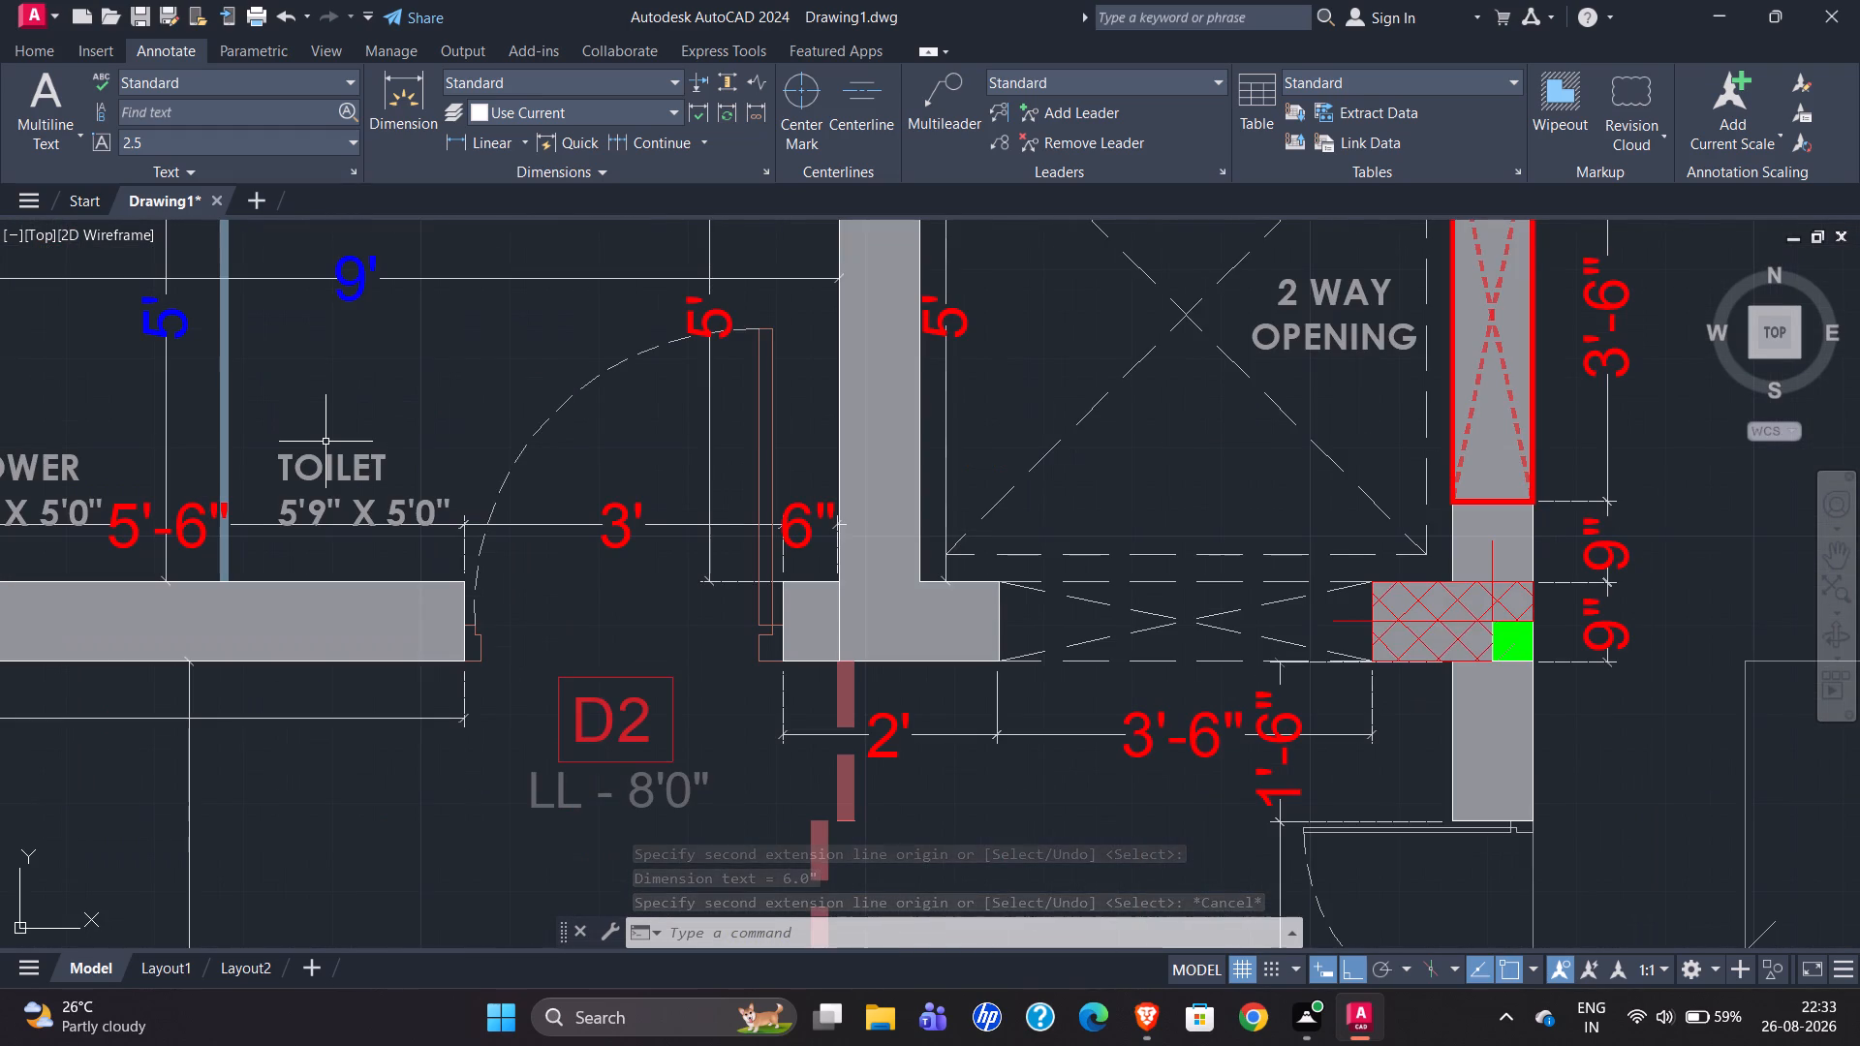
scroll(325, 442, down, 2)
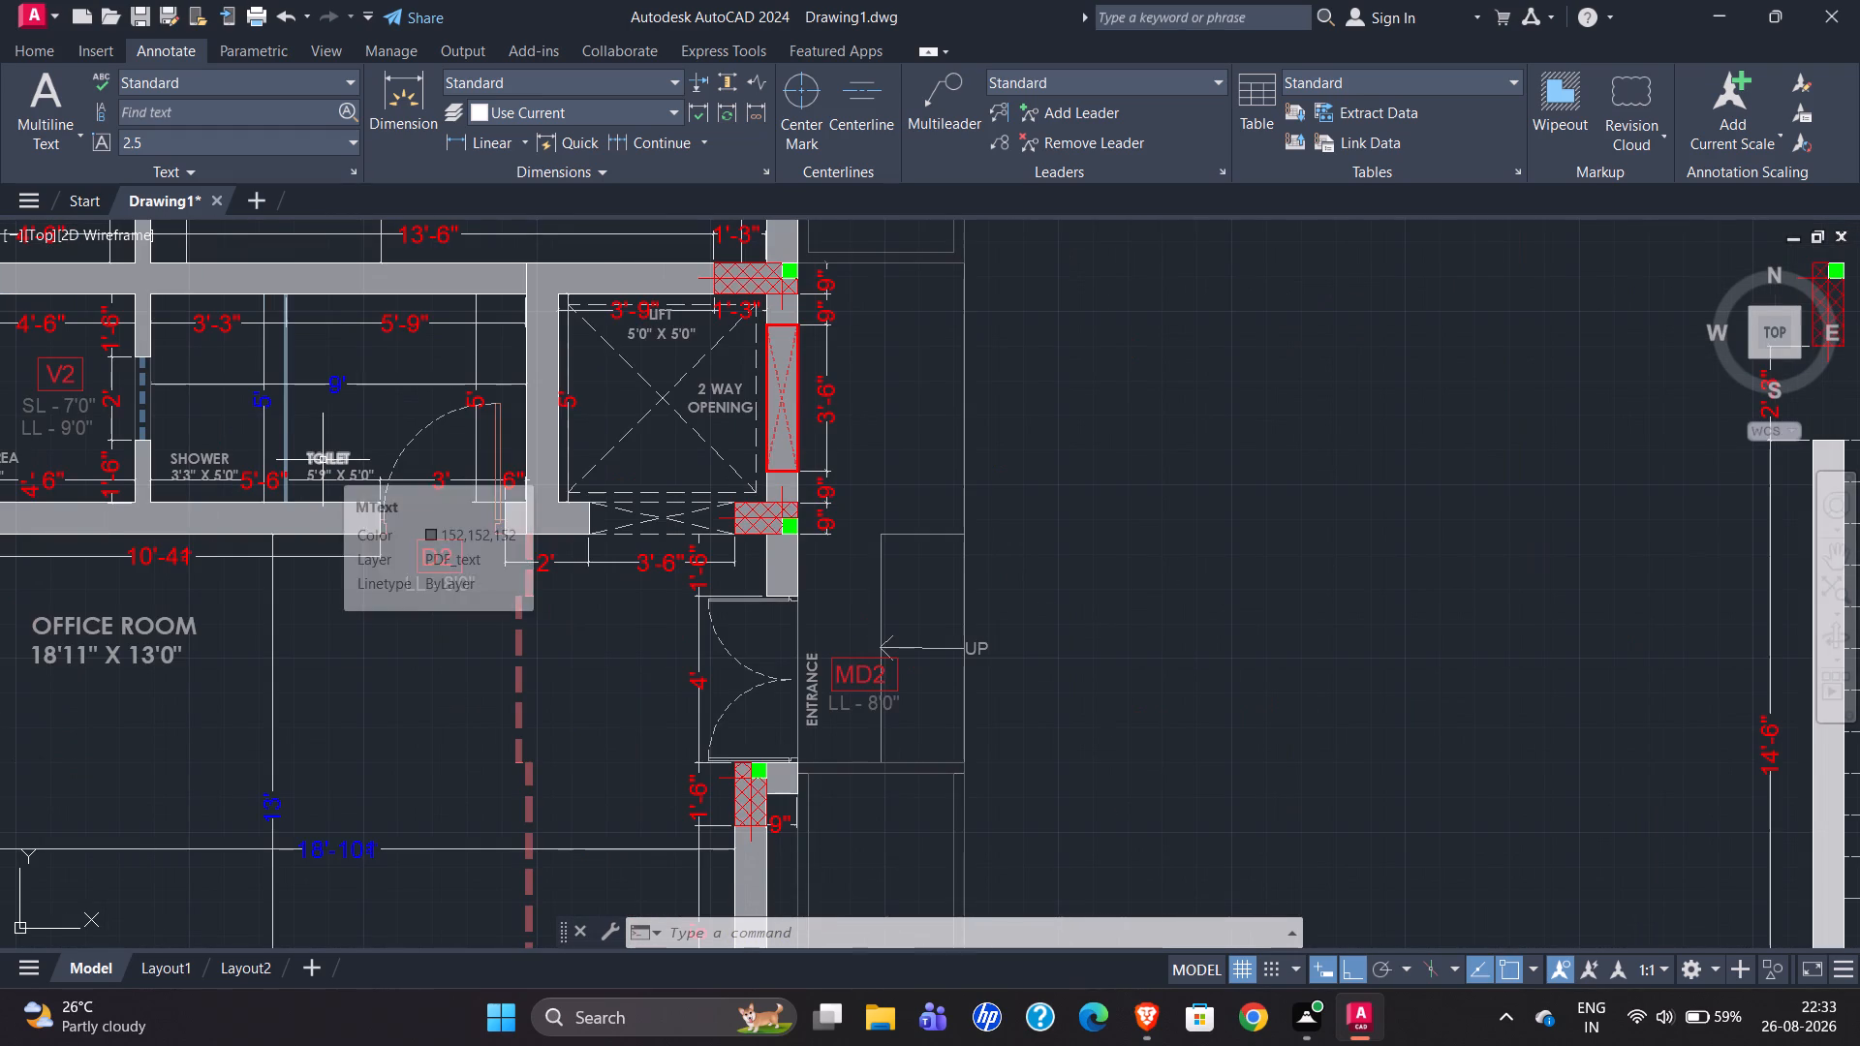
scroll(339, 527, down, 2)
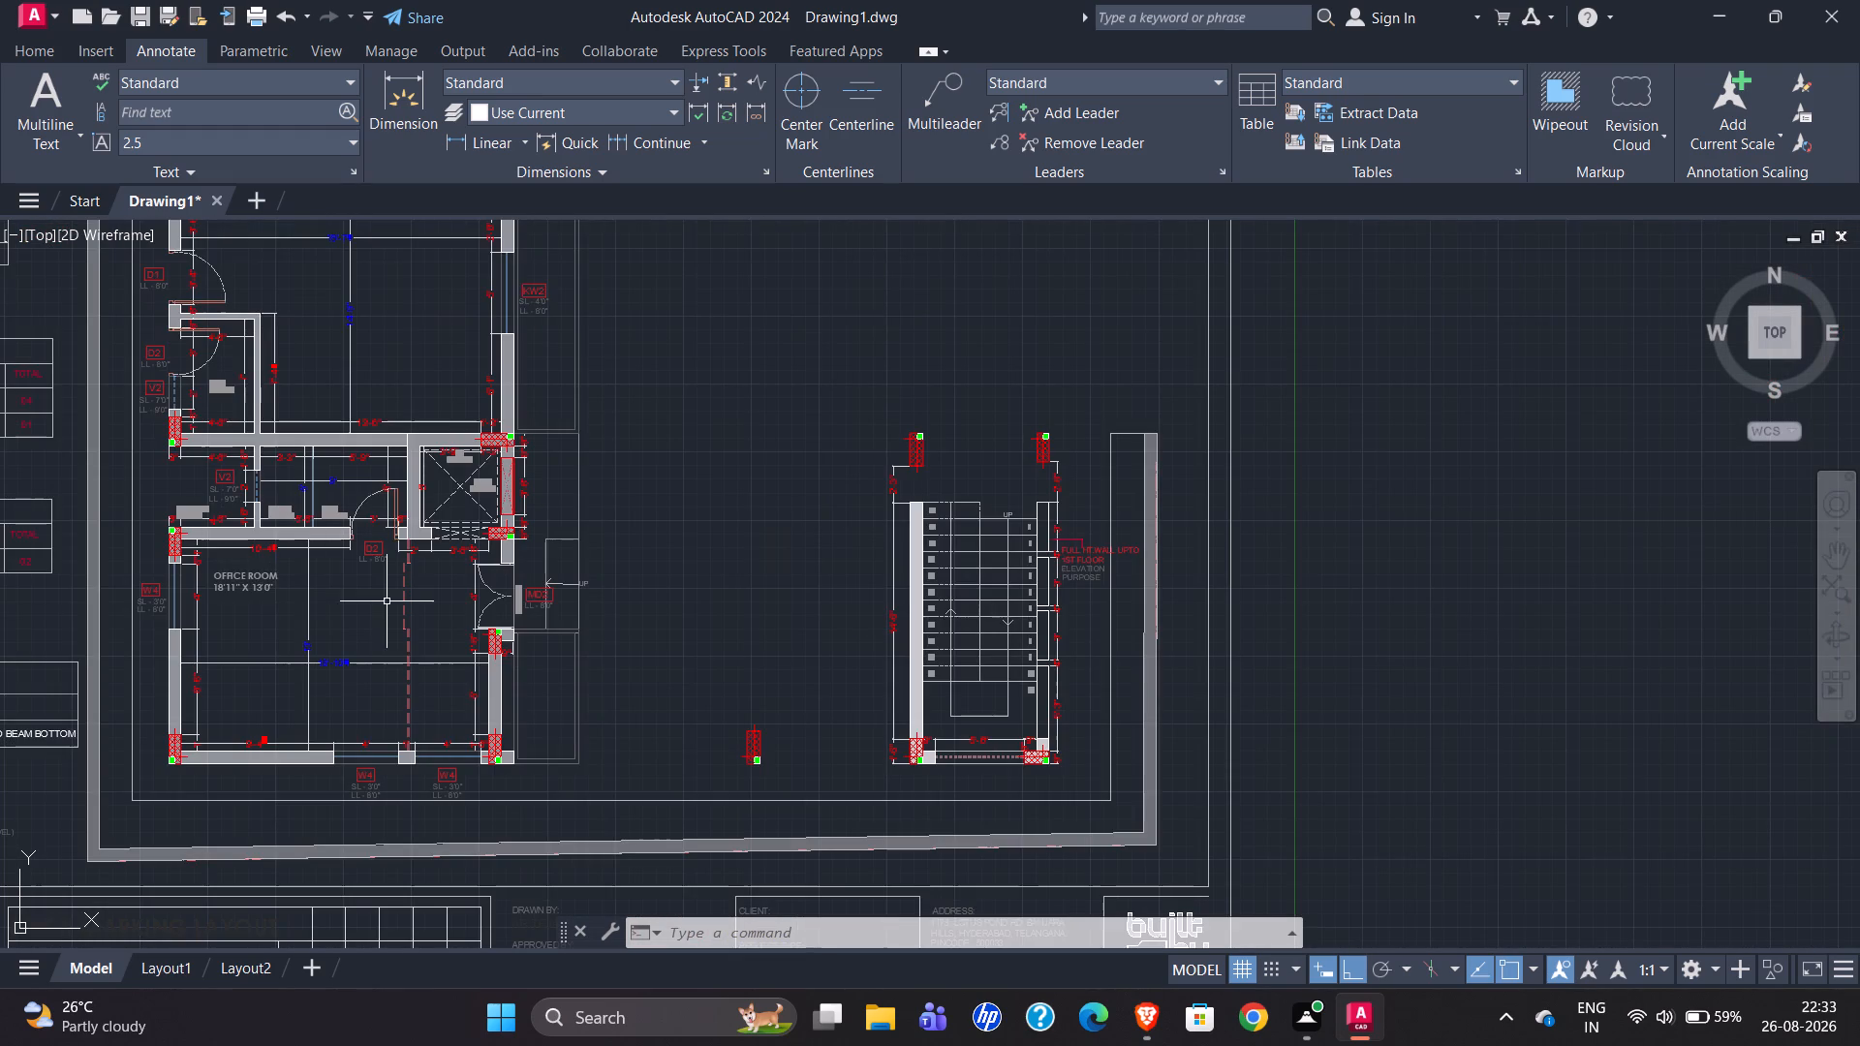
scroll(366, 493, up, 4)
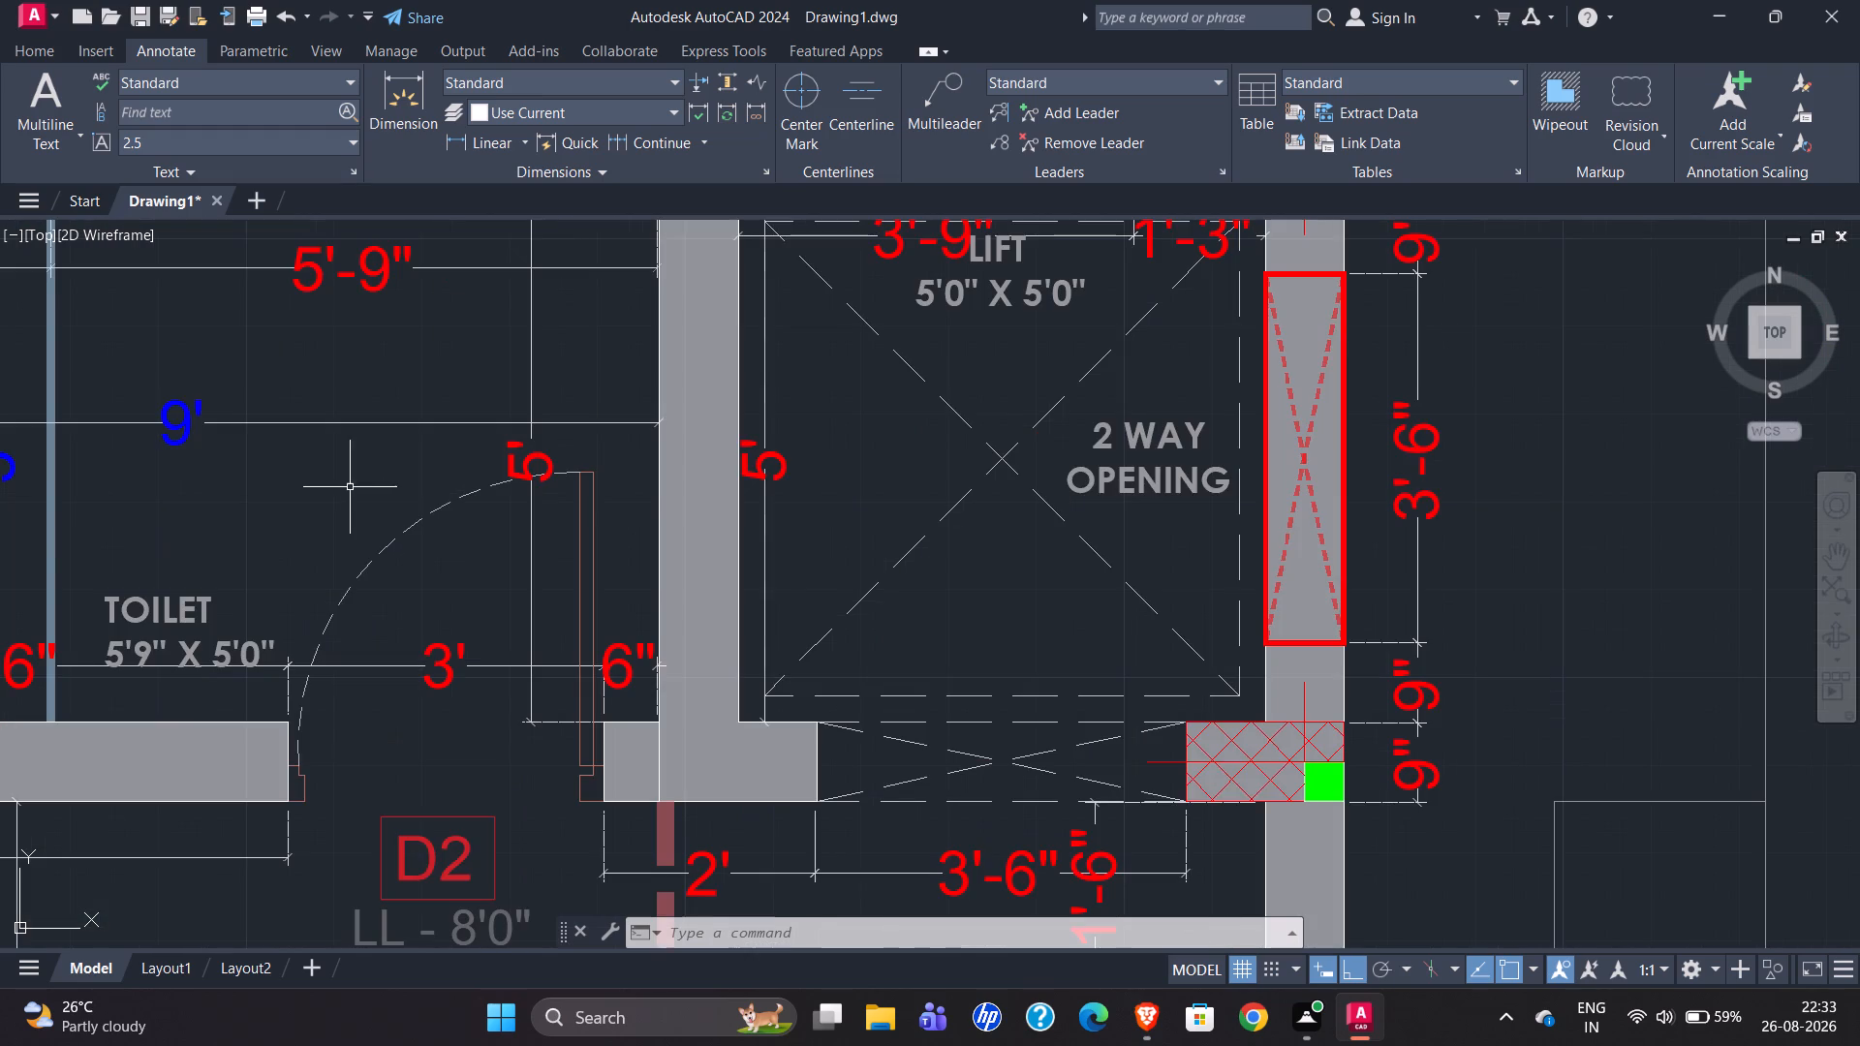
scroll(348, 485, down, 1)
scroll(154, 522, down, 2)
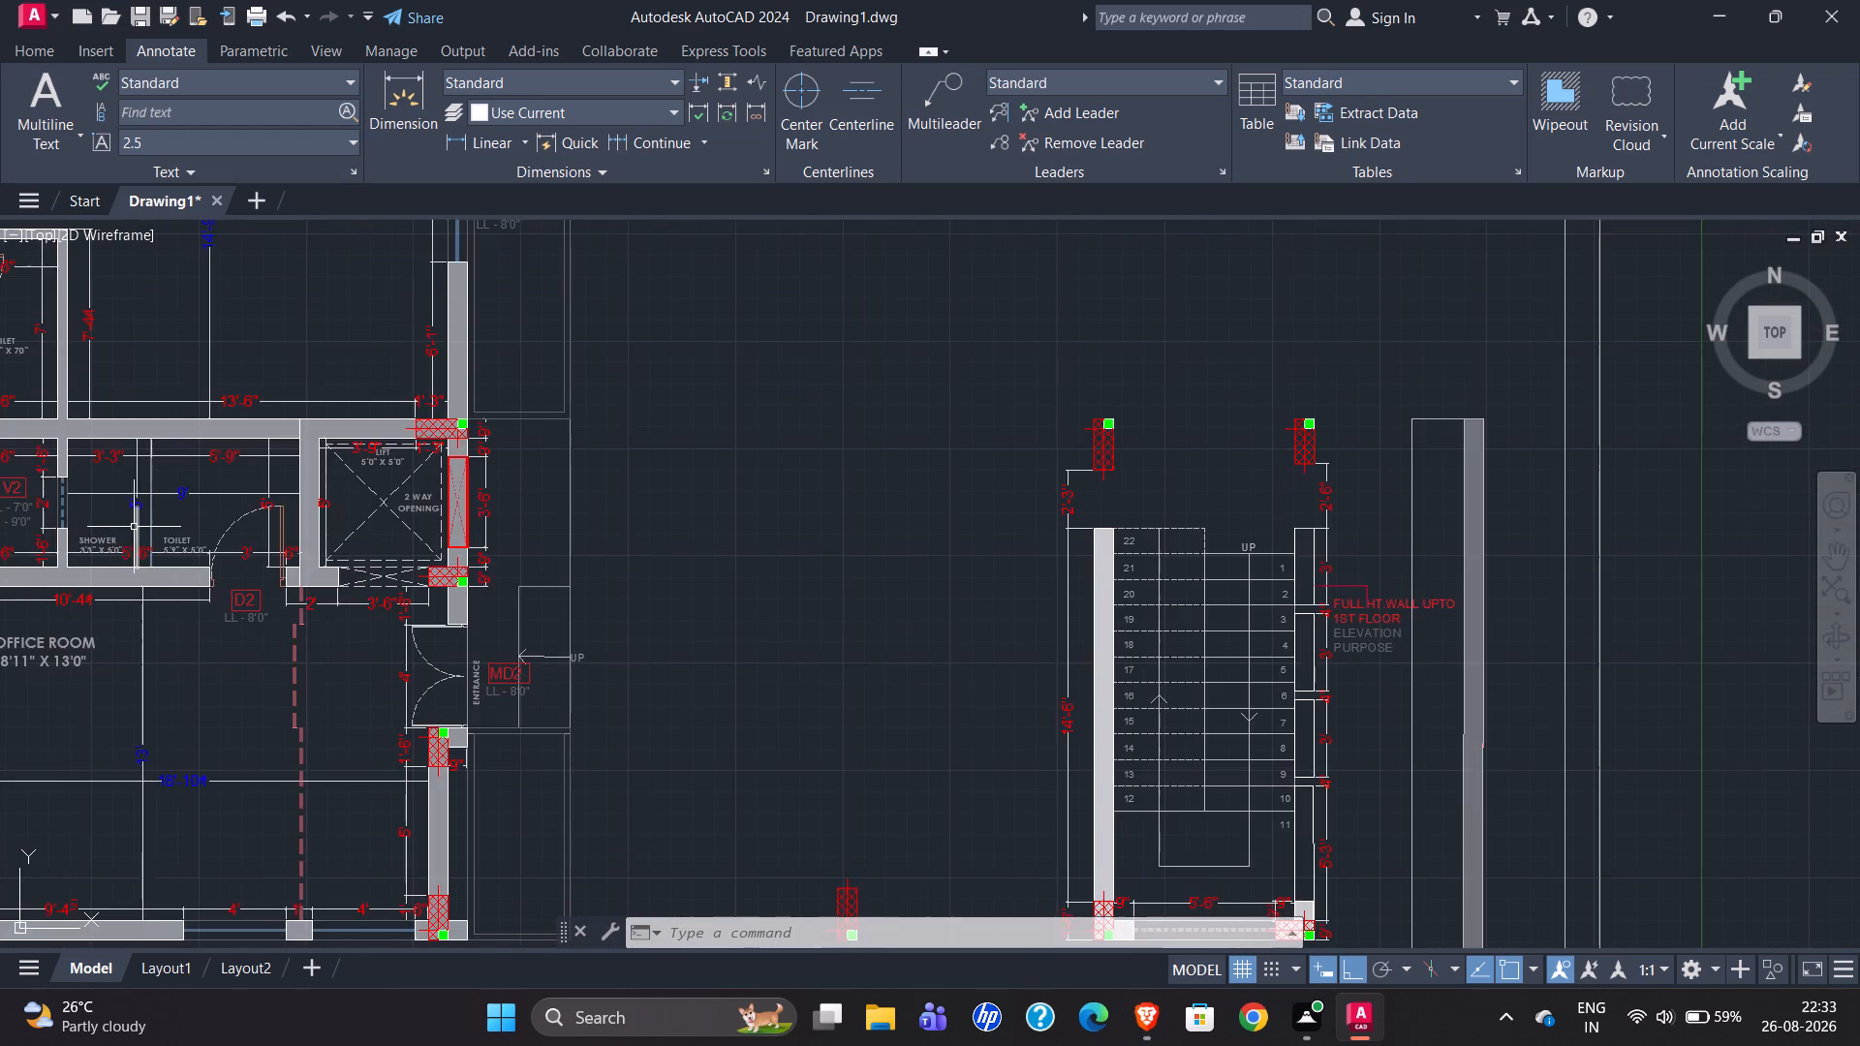
Dimension the toilet's clear depth along its east wall in the redrawn plan, placing the dimension beside the open door leaf.
scroll(133, 528, down, 2)
scroll(1361, 509, up, 5)
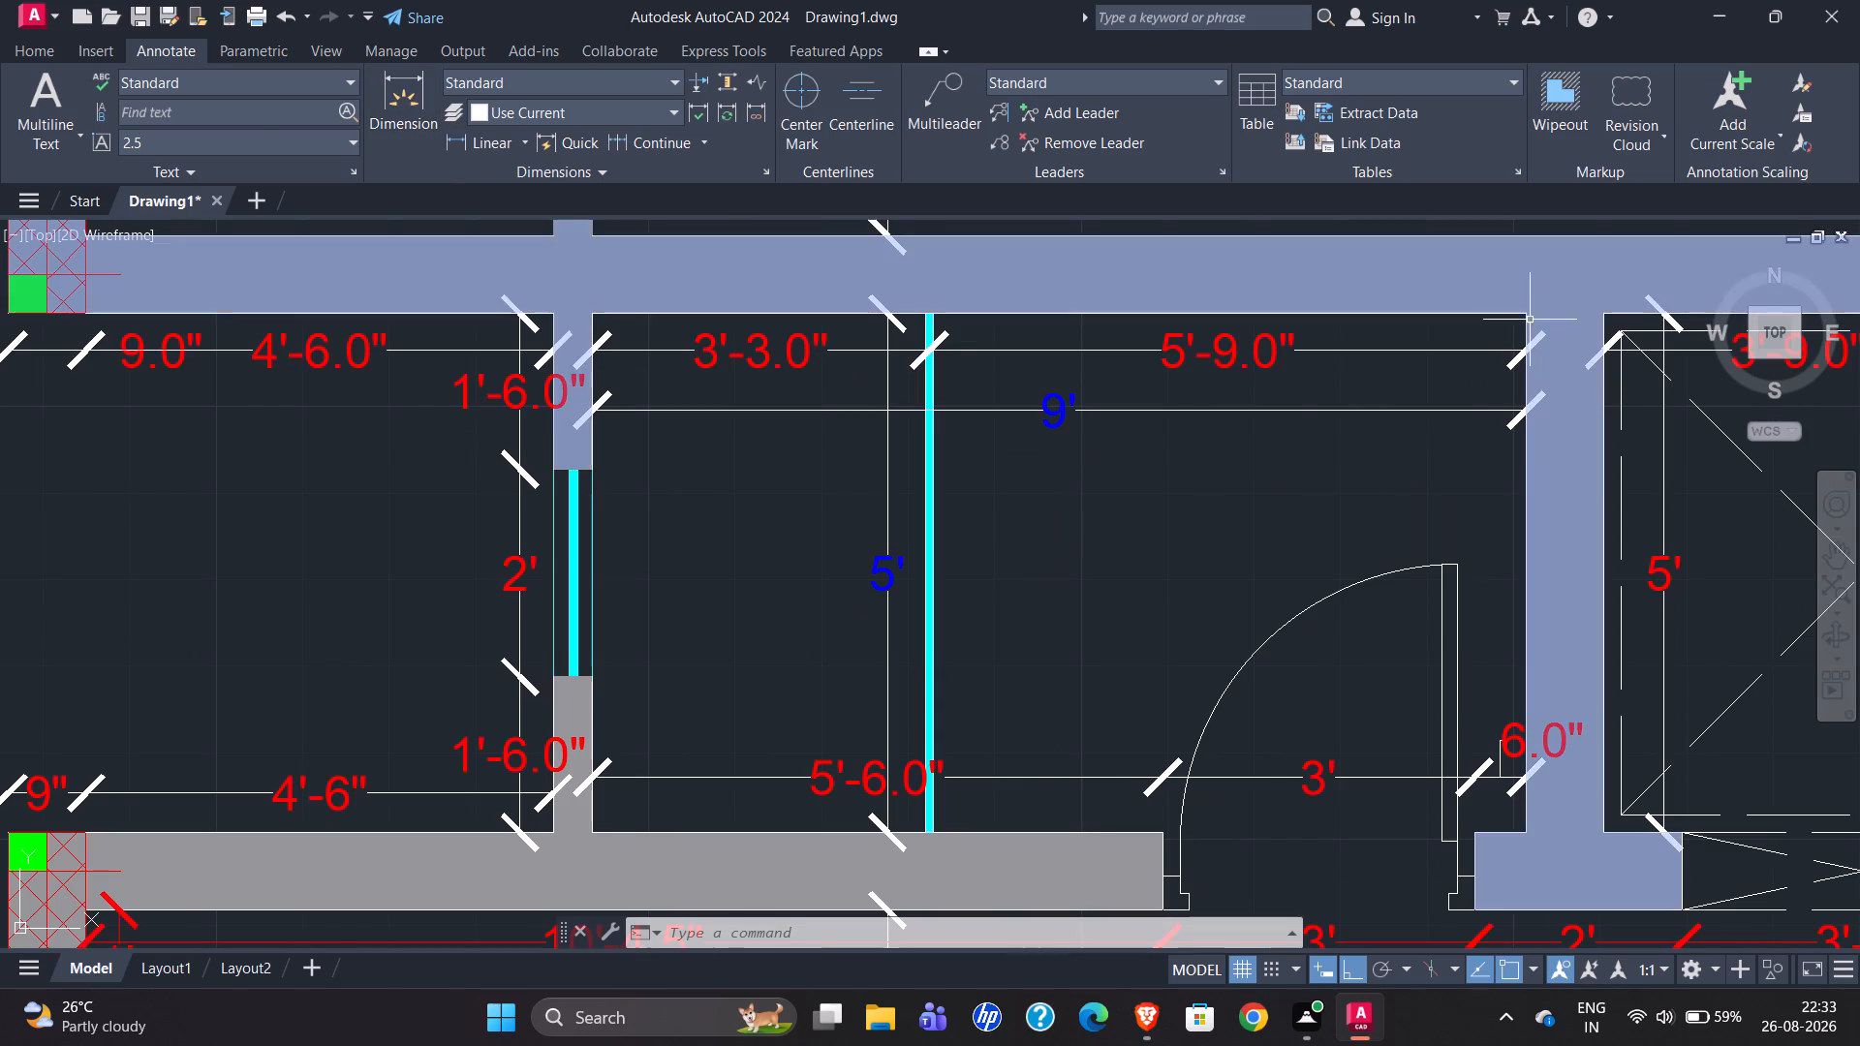
click(386, 105)
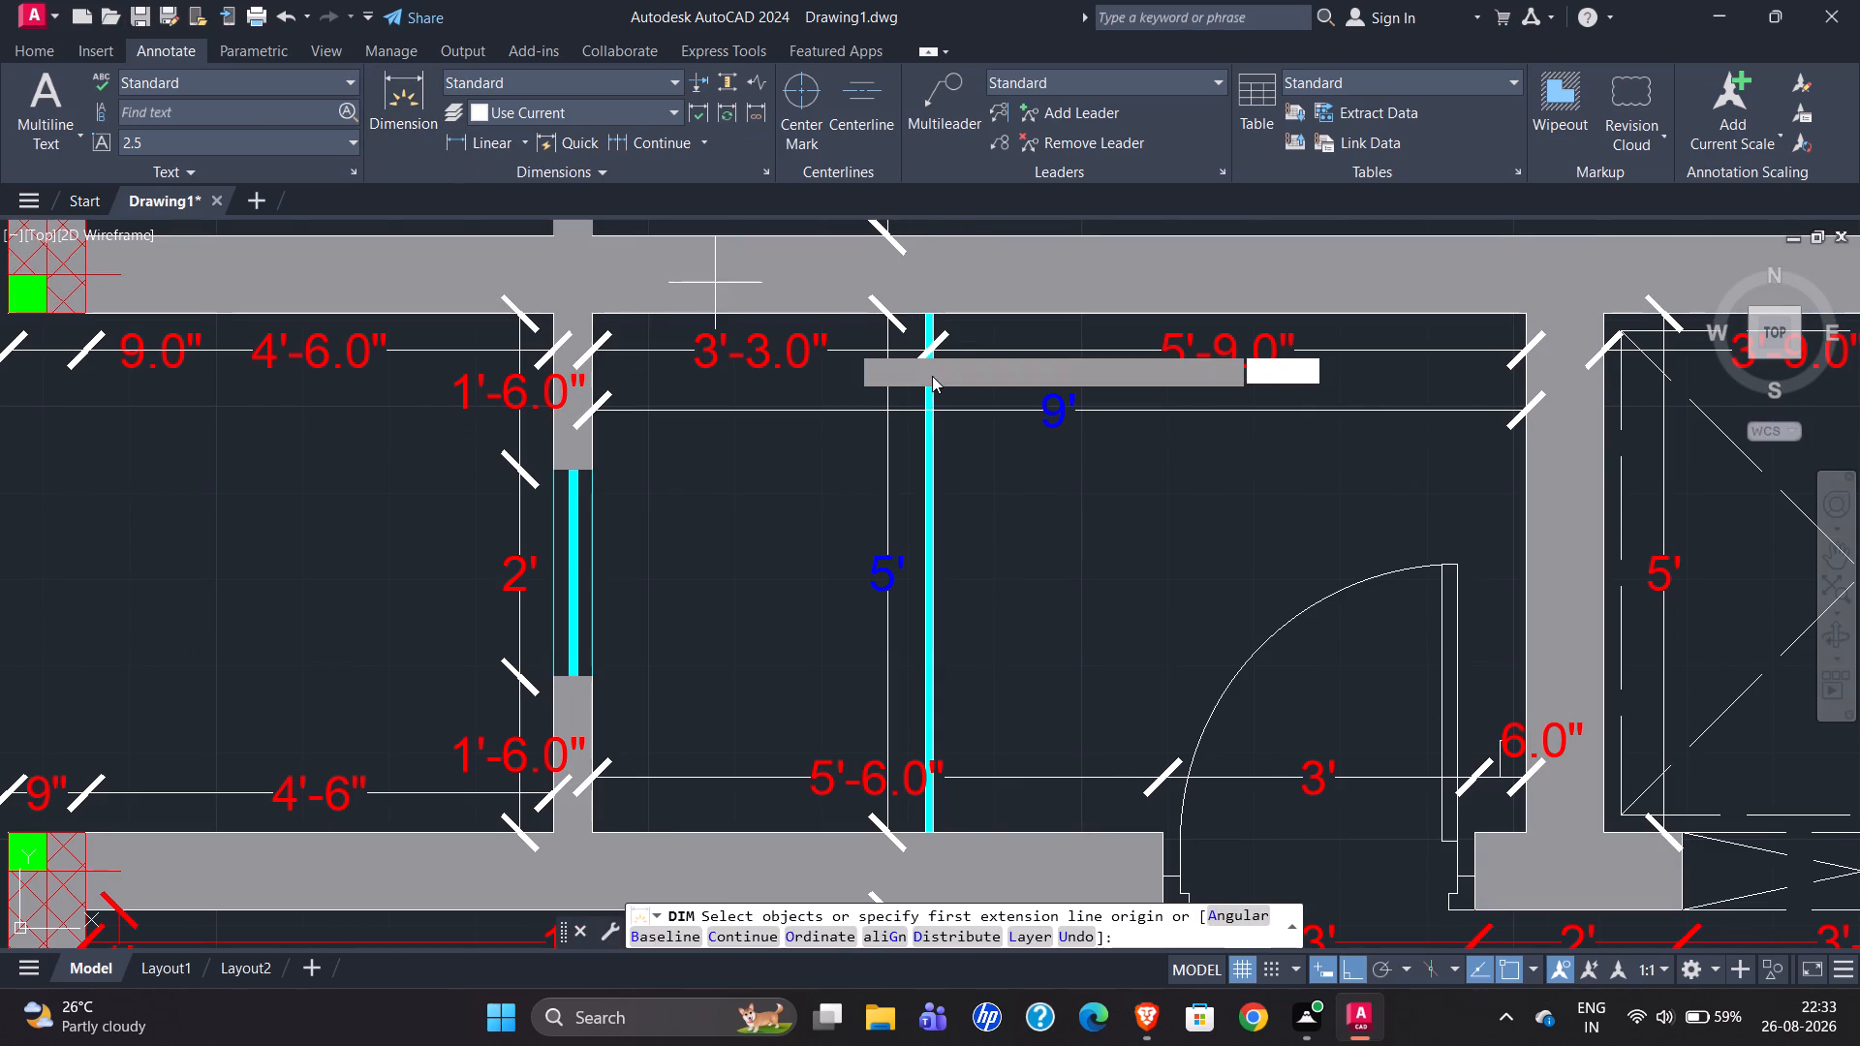
click(1525, 315)
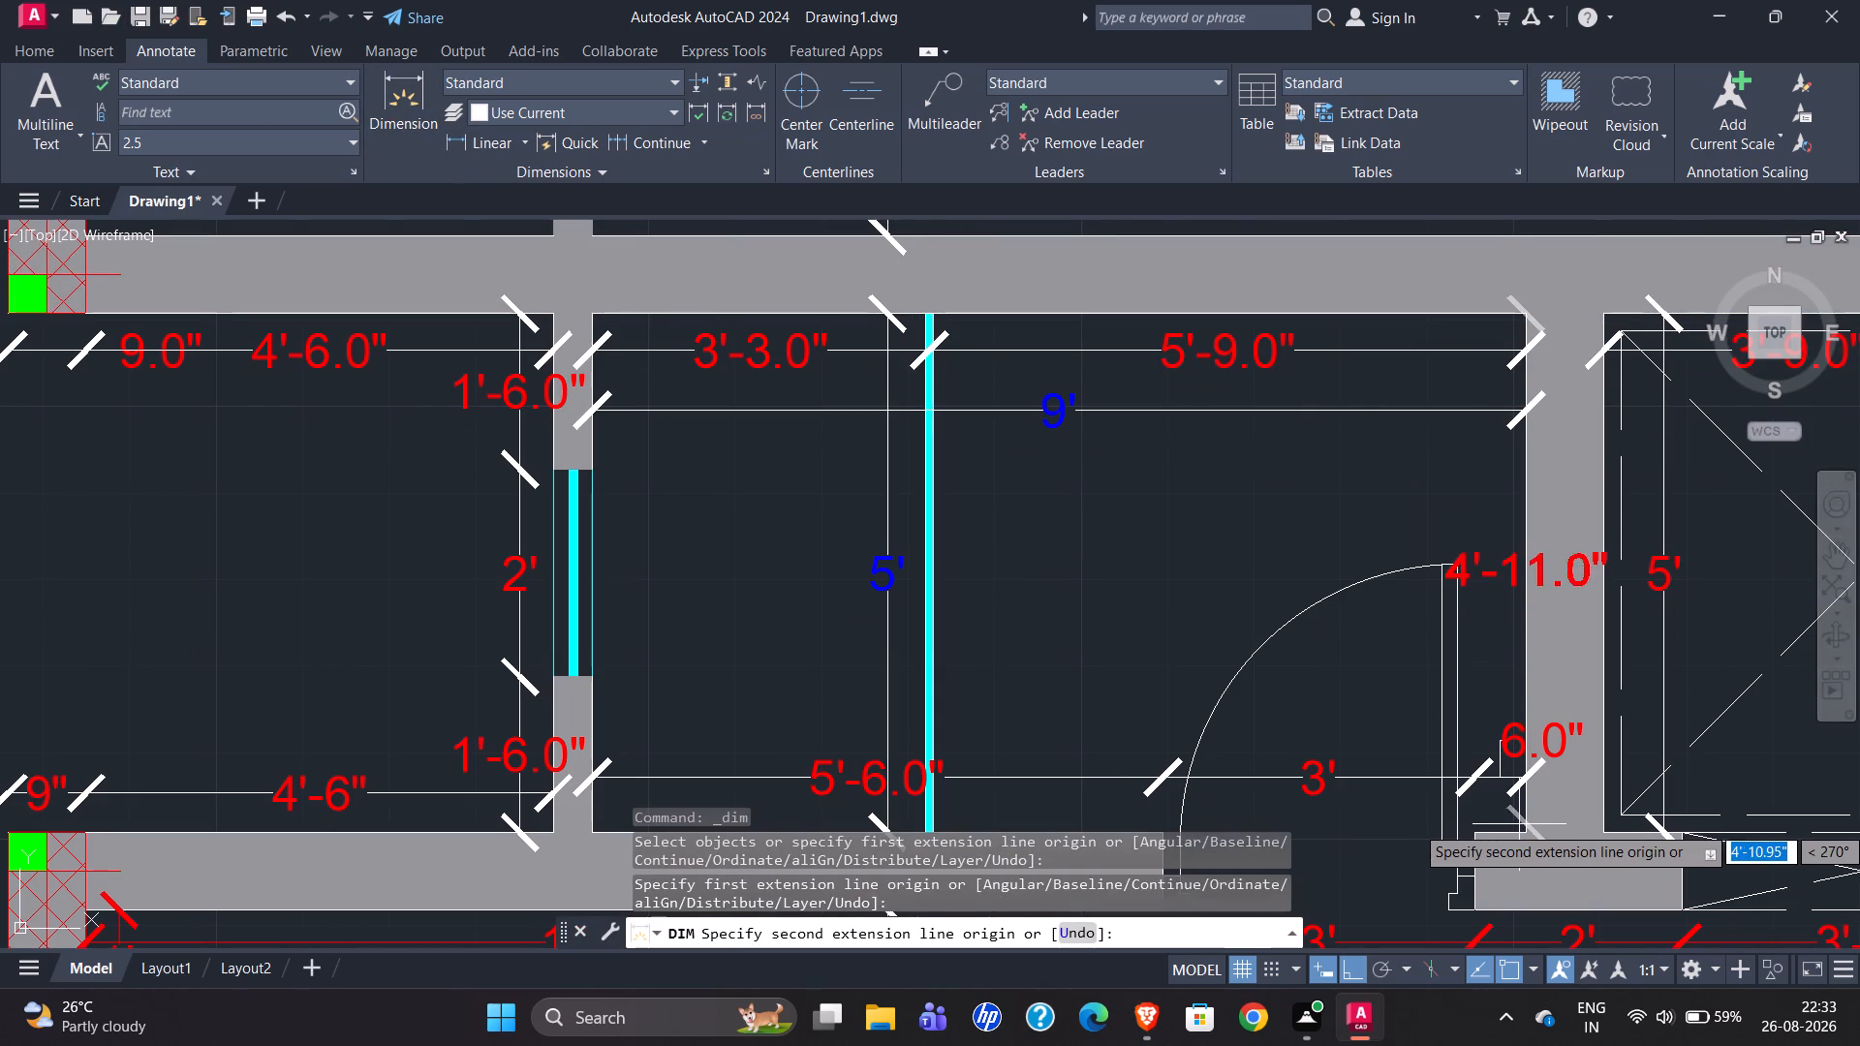
click(1529, 832)
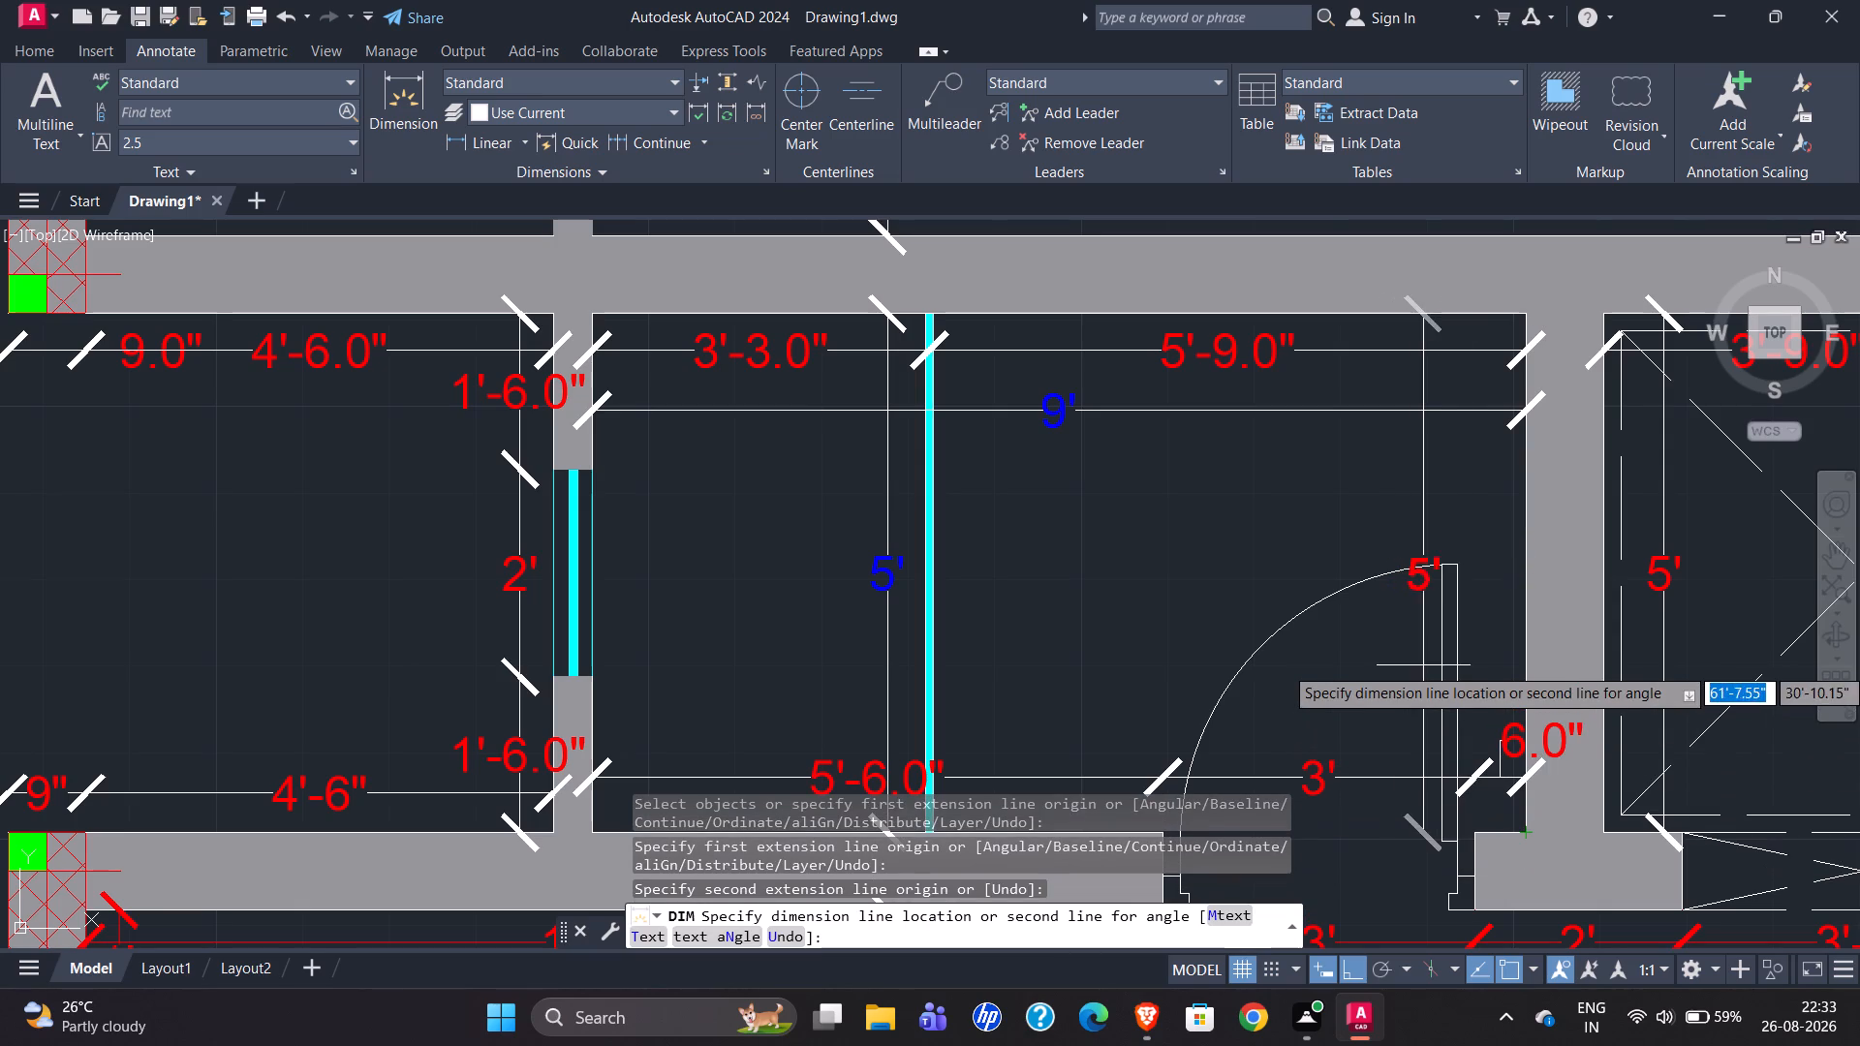
click(1483, 627)
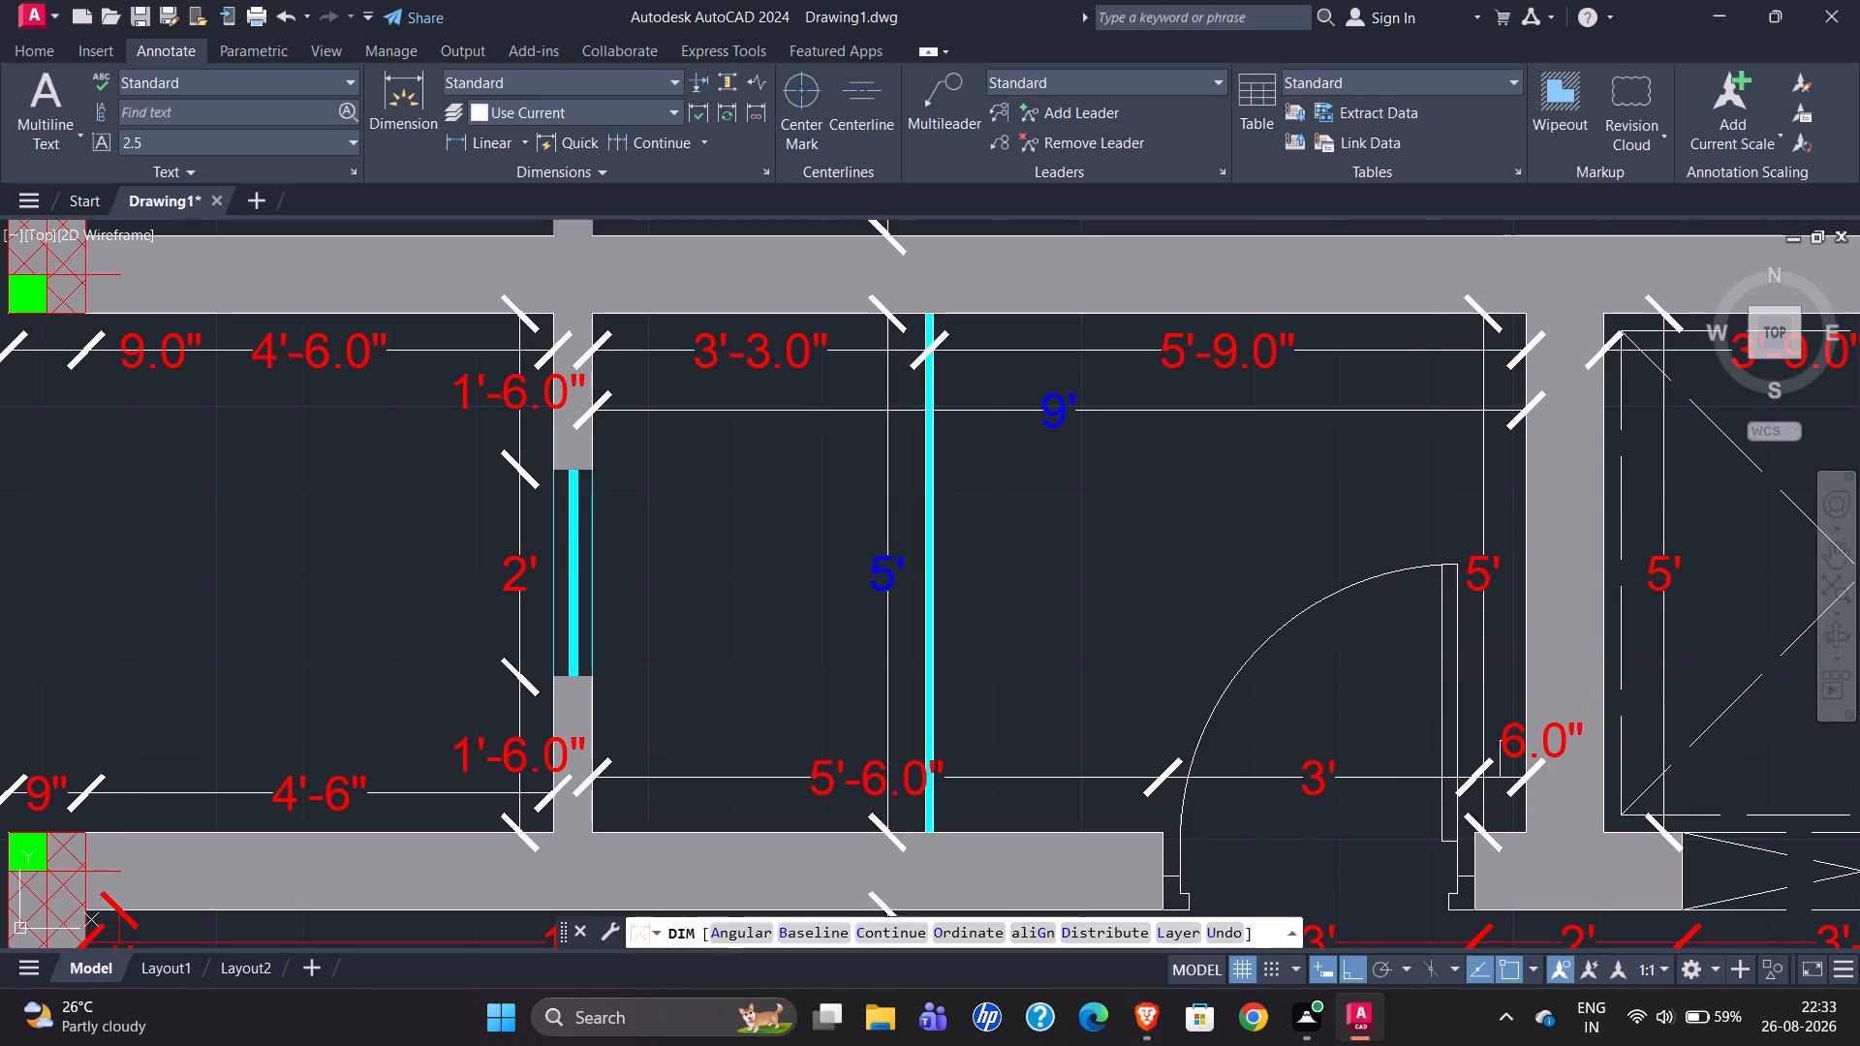
scroll(1078, 683, down, 2)
scroll(1212, 727, down, 1)
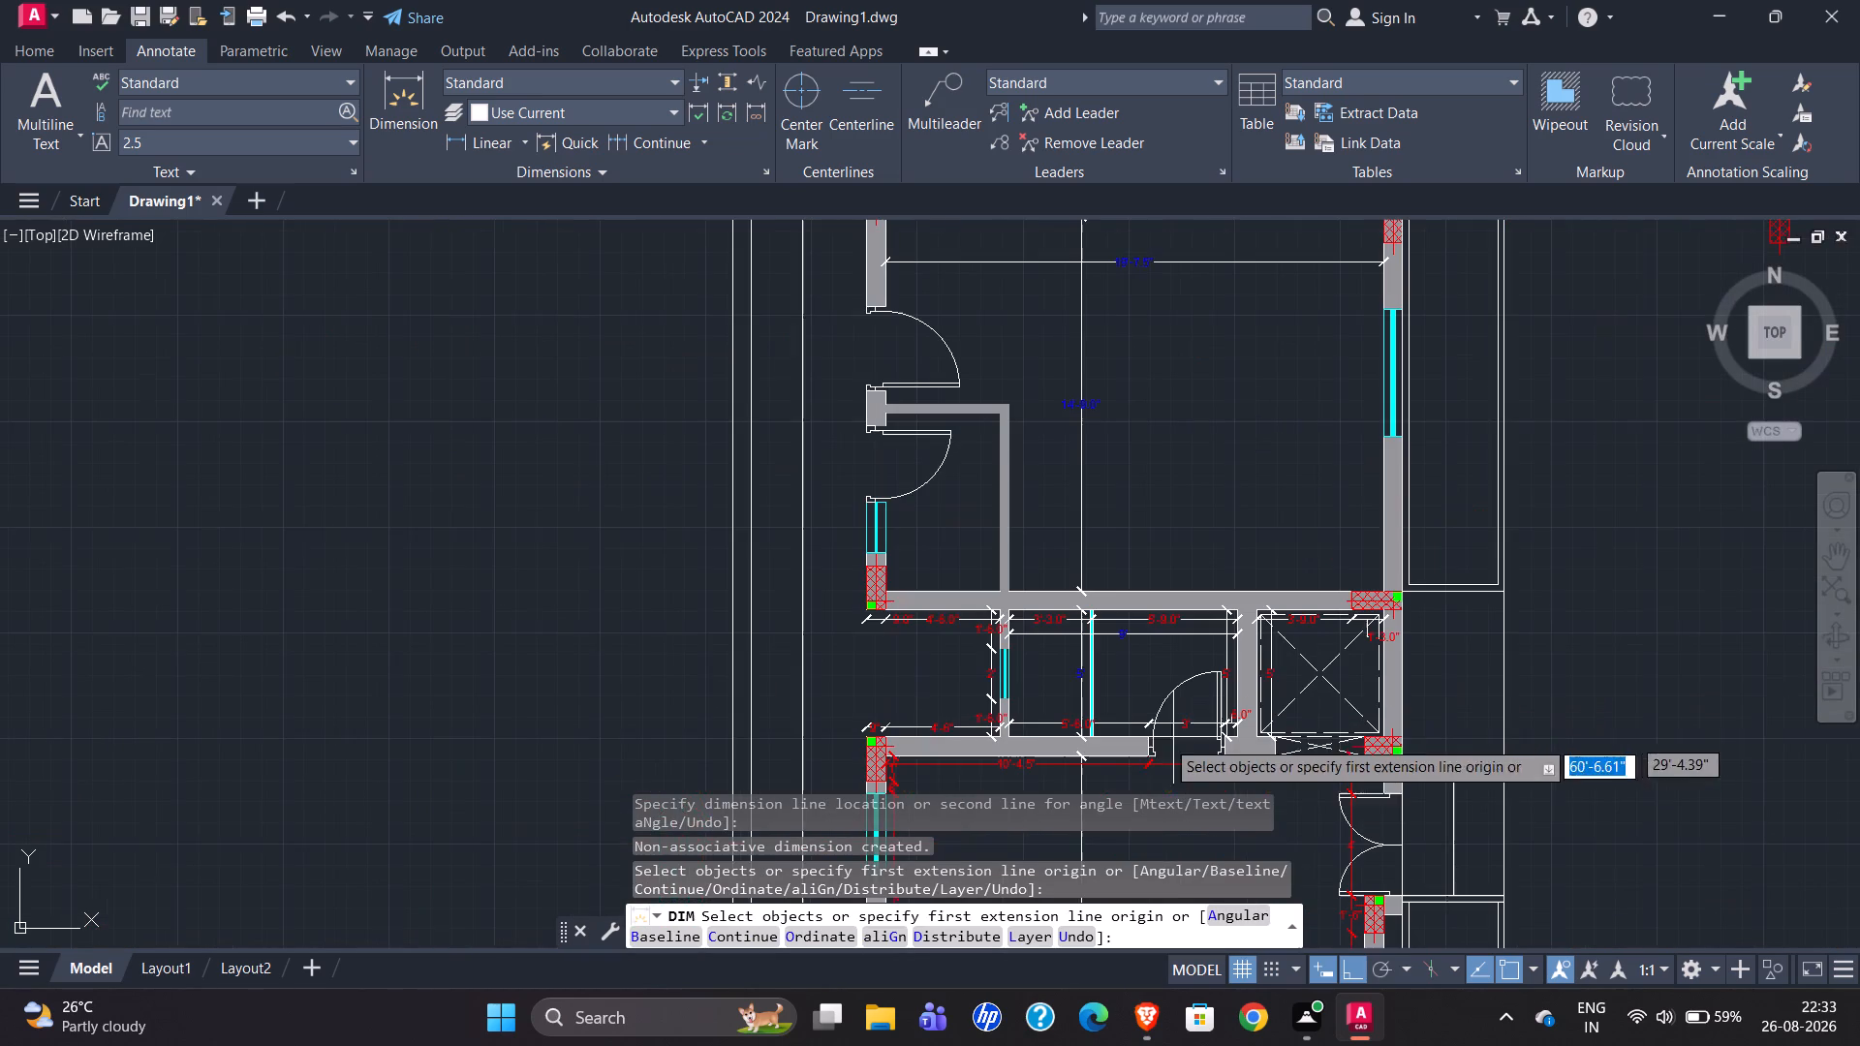
scroll(940, 577, down, 1)
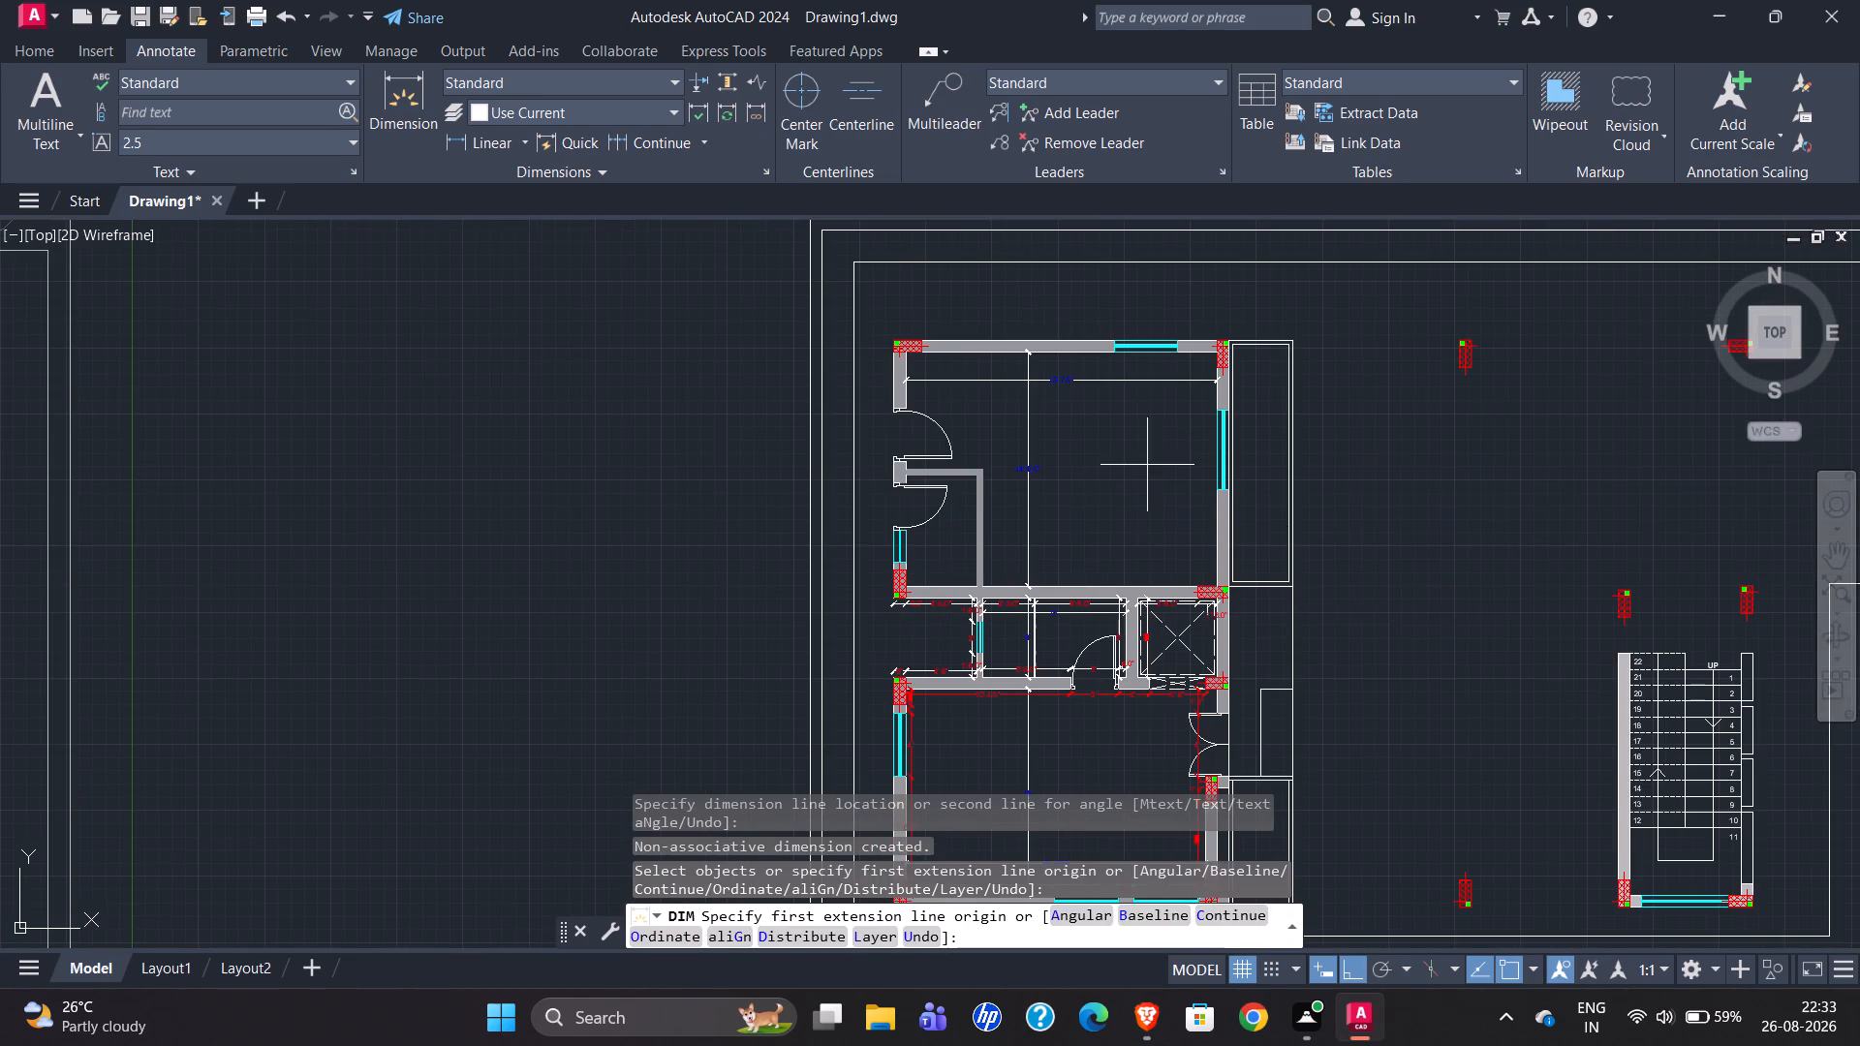
Examine the reference plan's dimensions along the west wall of the servant room's toilet, around the corner column, V2 and D2.
scroll(1312, 544, down, 3)
scroll(798, 507, up, 4)
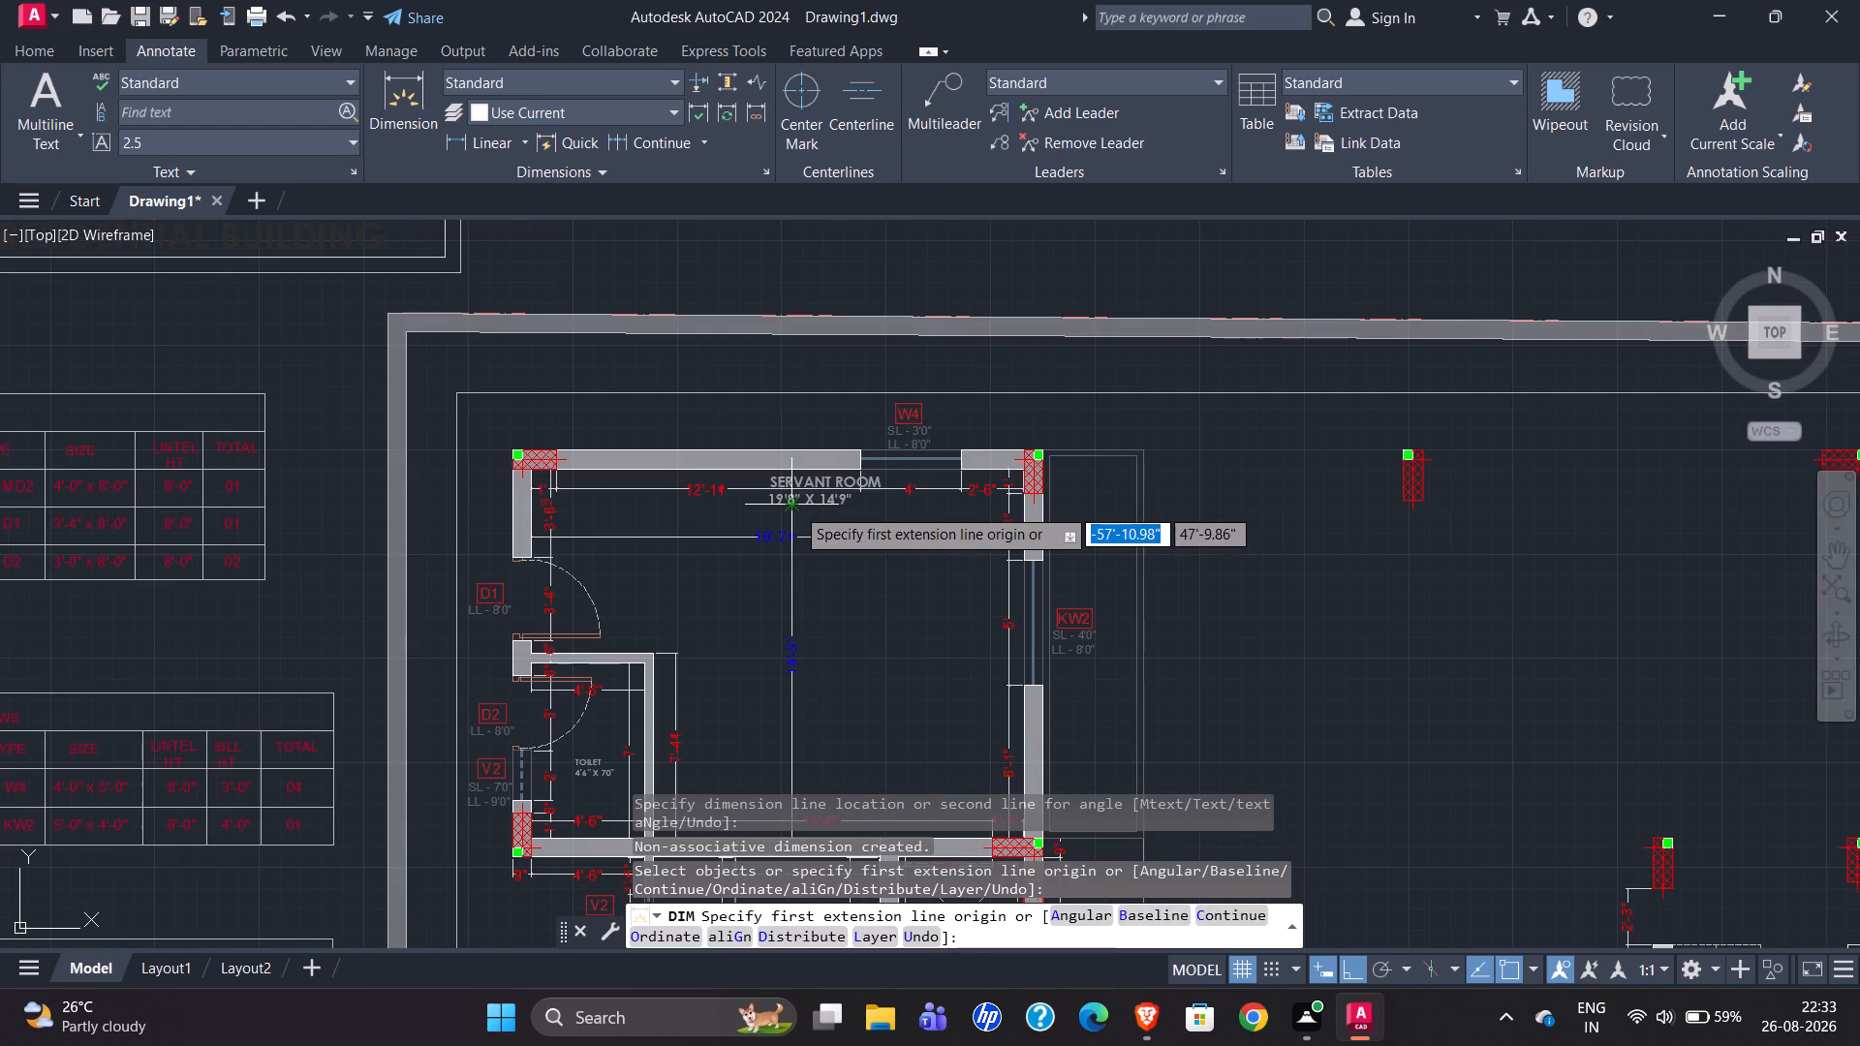
scroll(540, 839, up, 2)
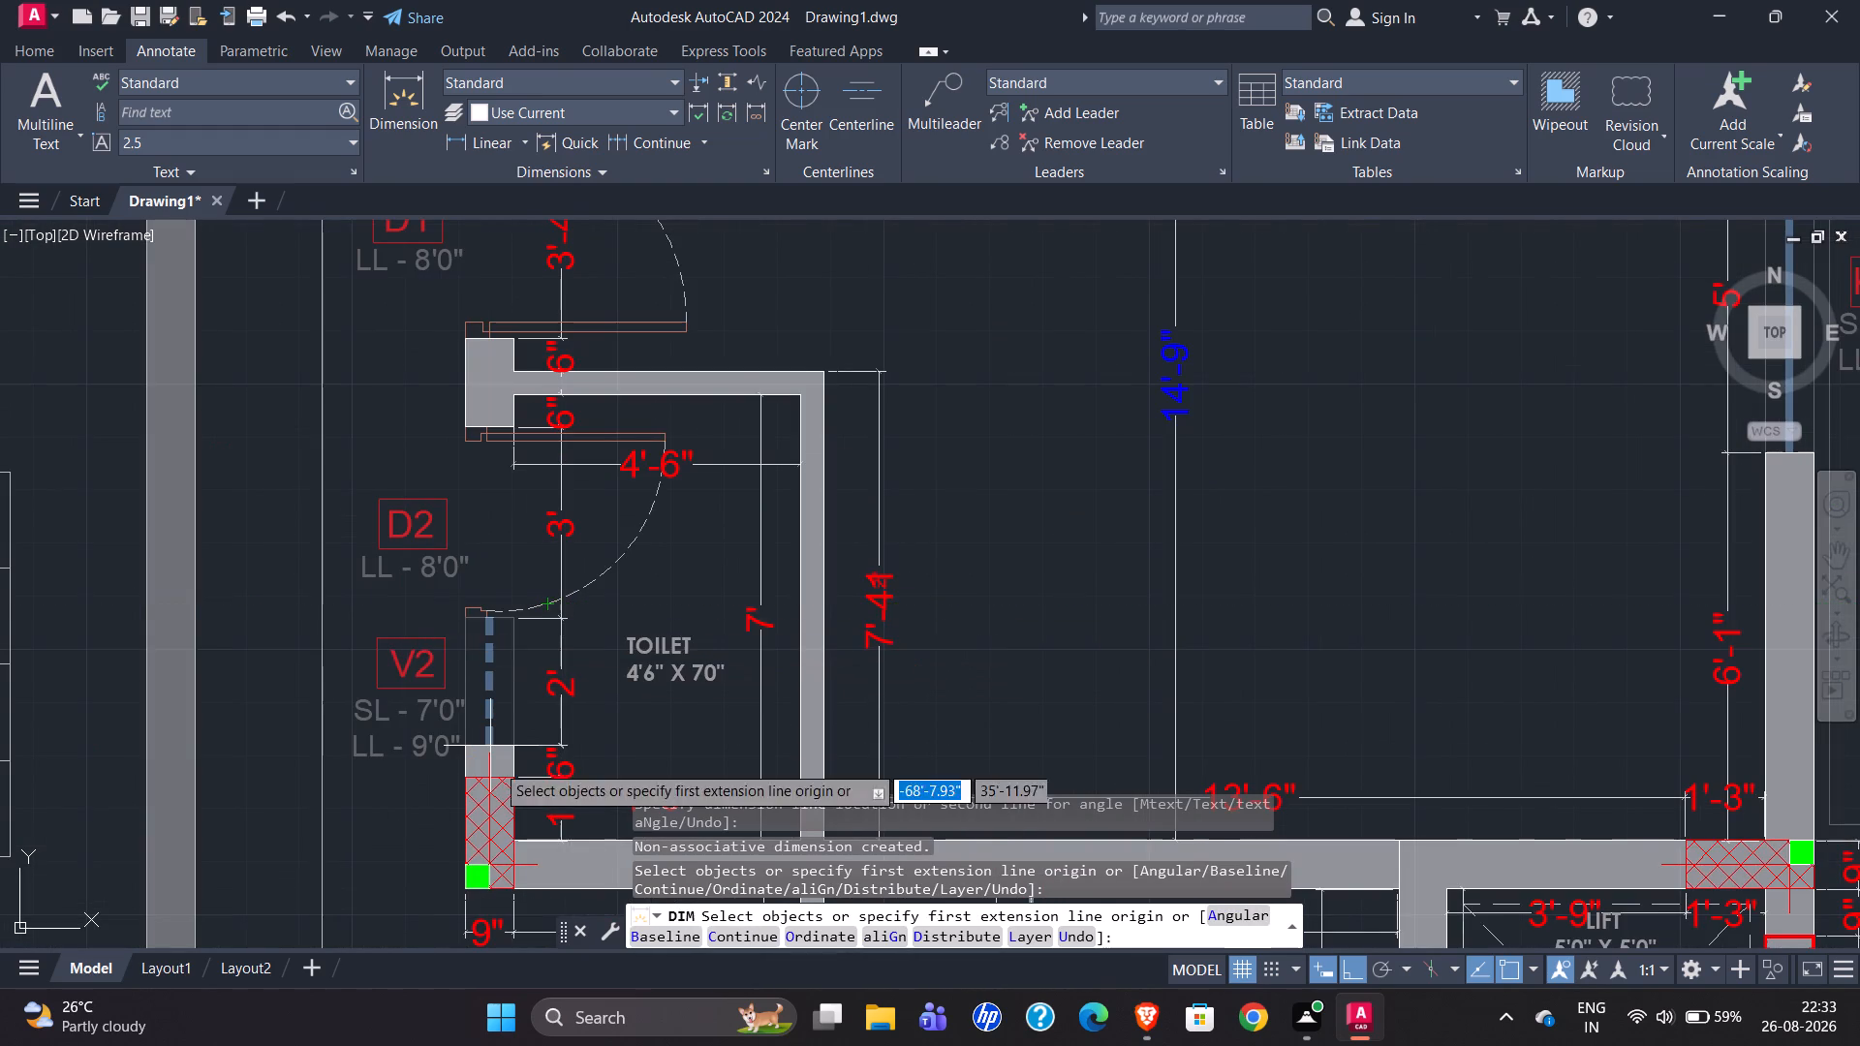
scroll(552, 874, up, 2)
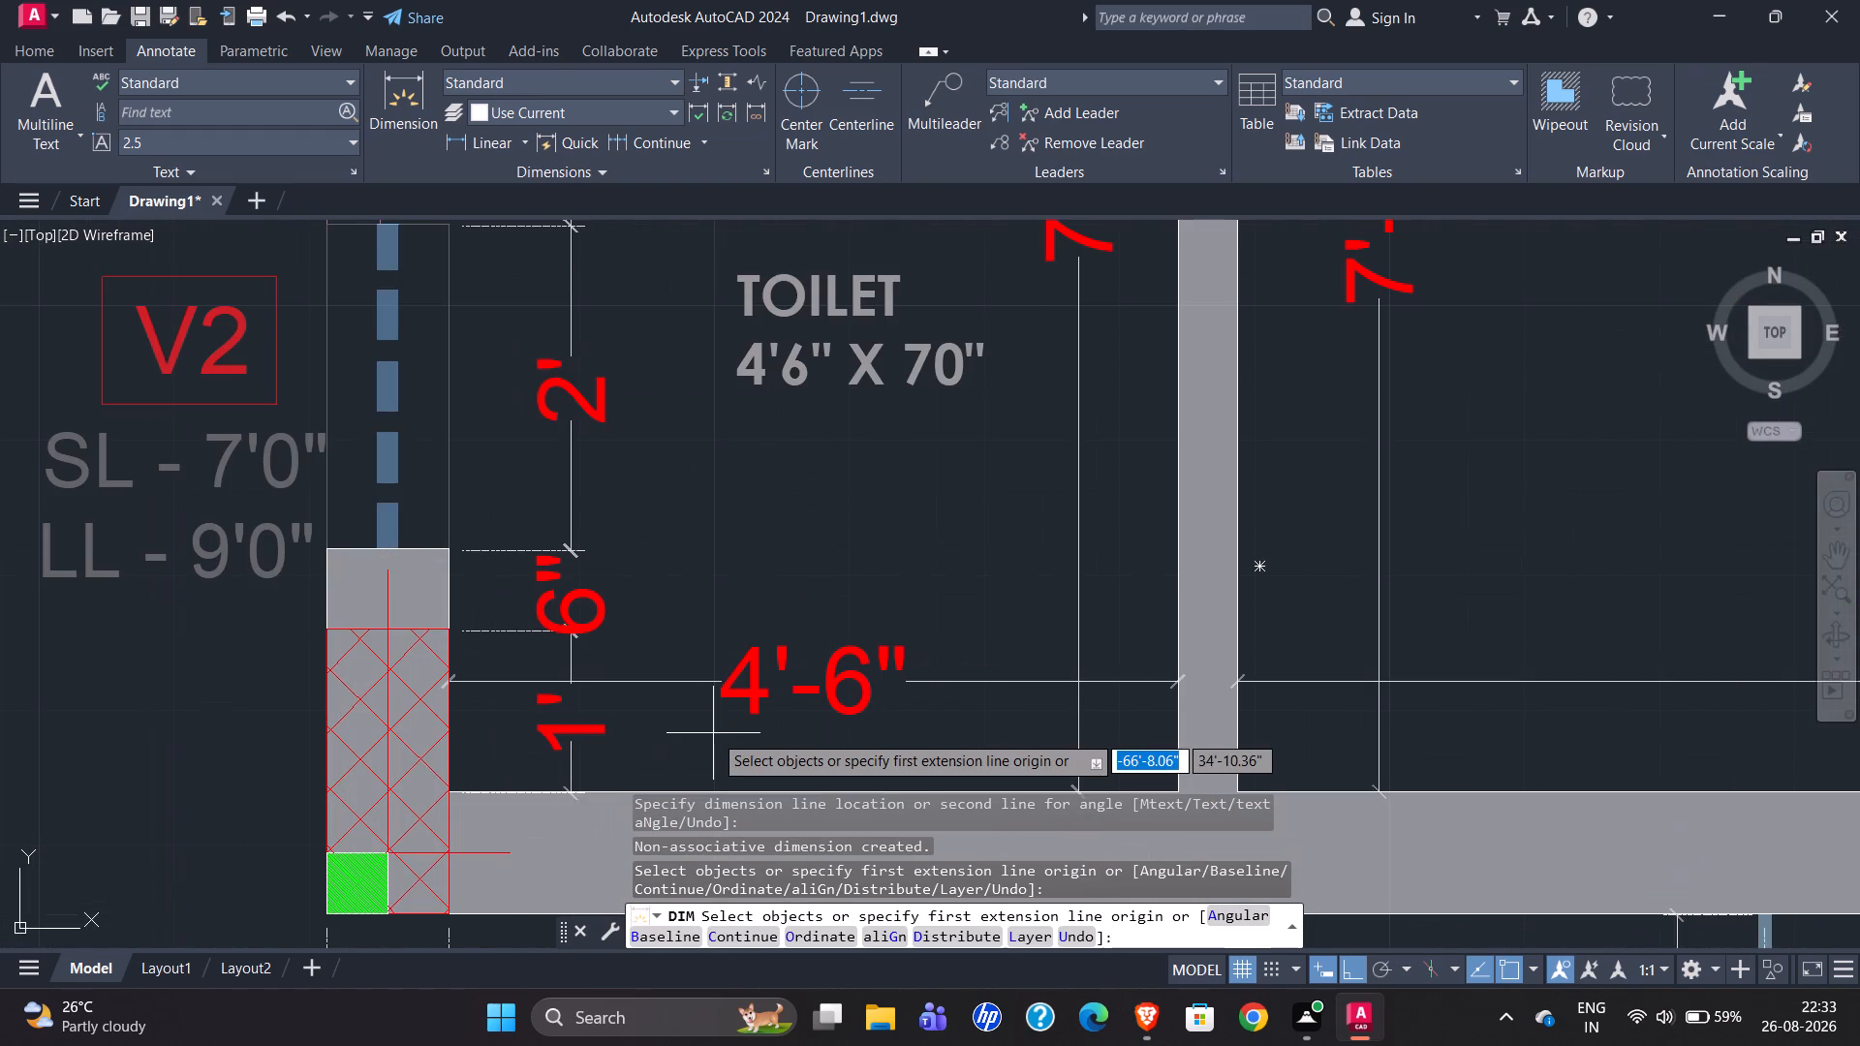
scroll(466, 692, up, 2)
scroll(468, 691, down, 2)
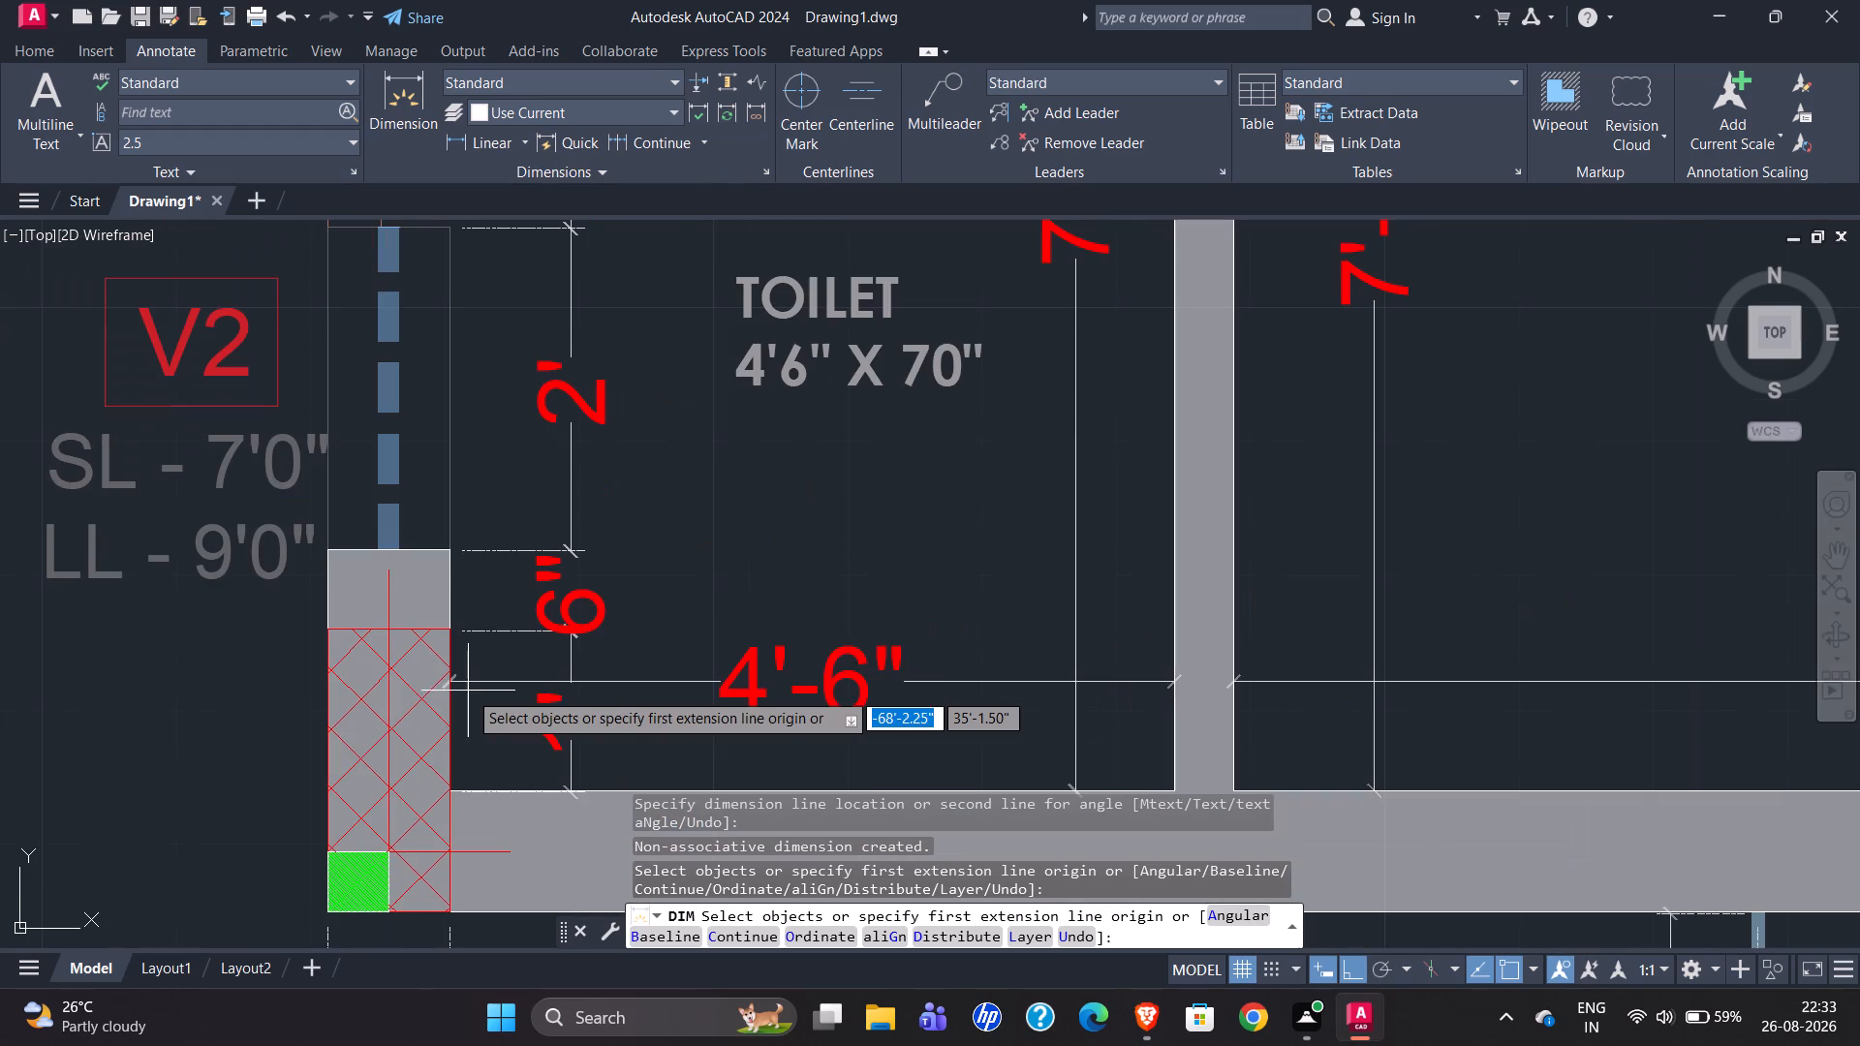
scroll(431, 667, up, 4)
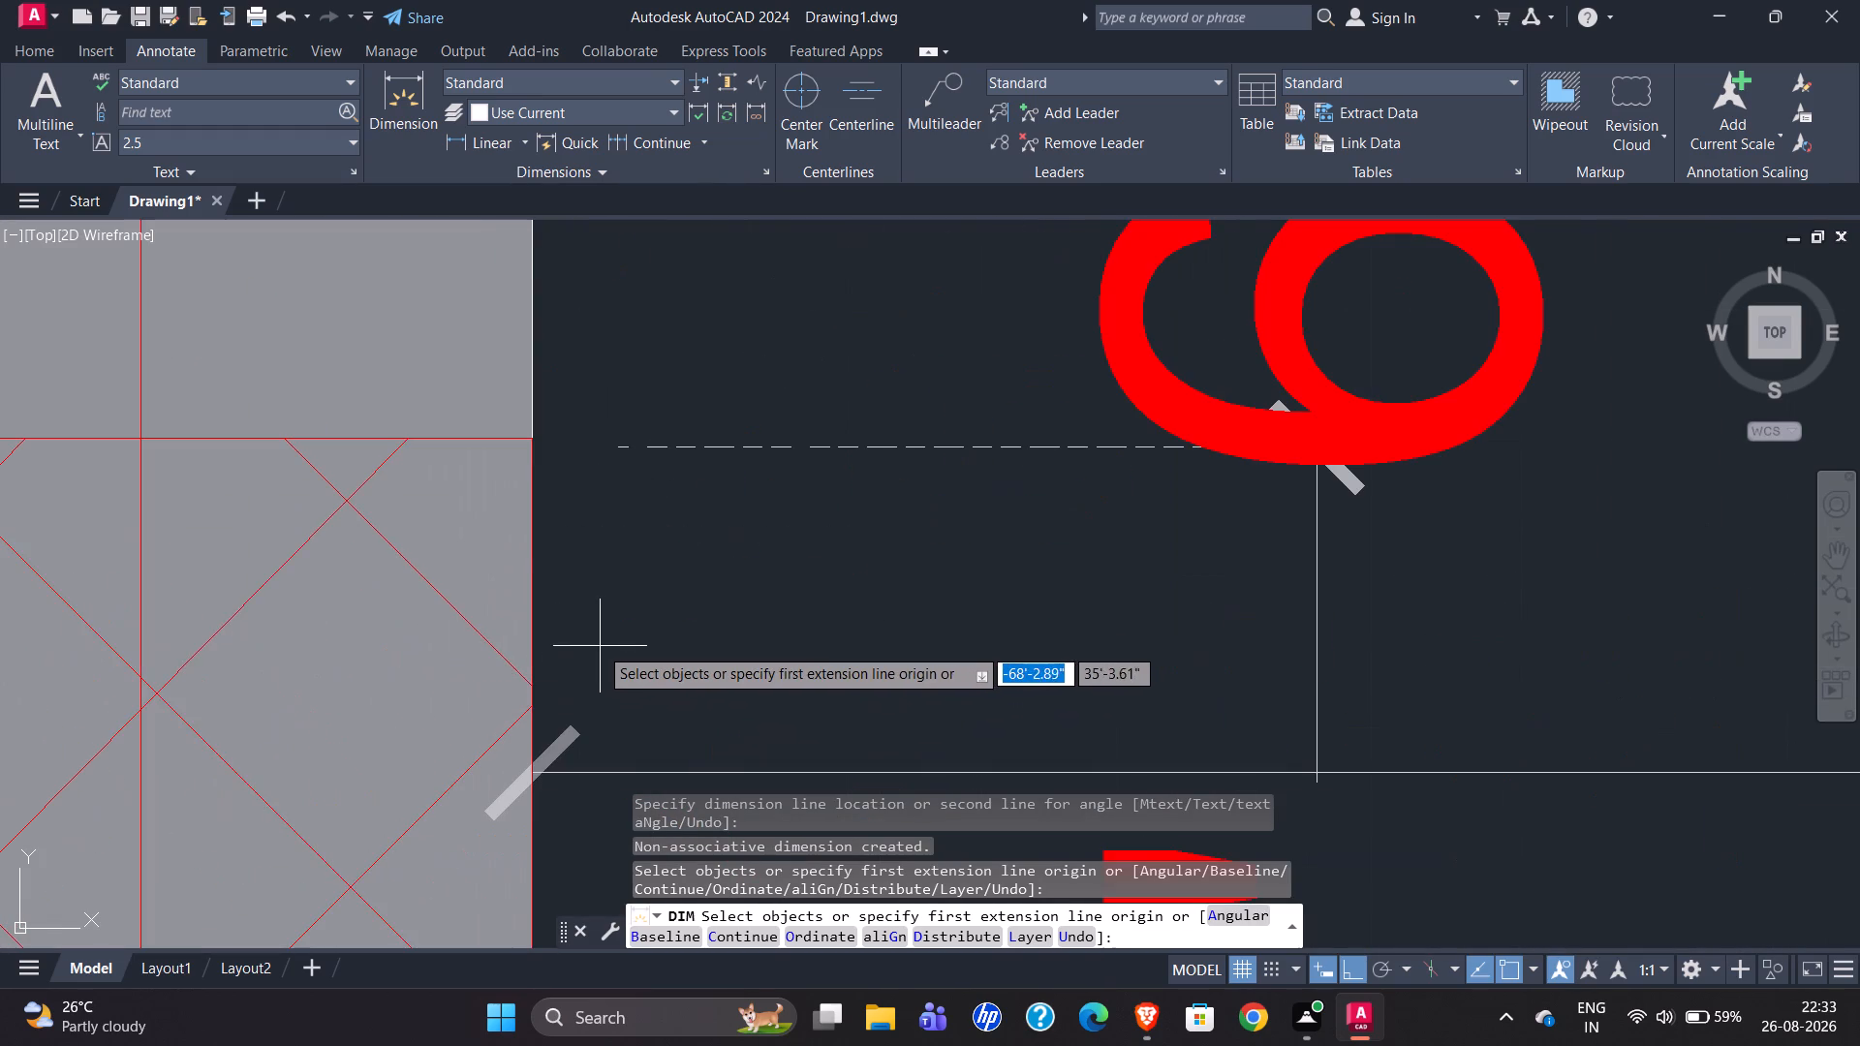
scroll(583, 646, down, 1)
scroll(488, 648, down, 3)
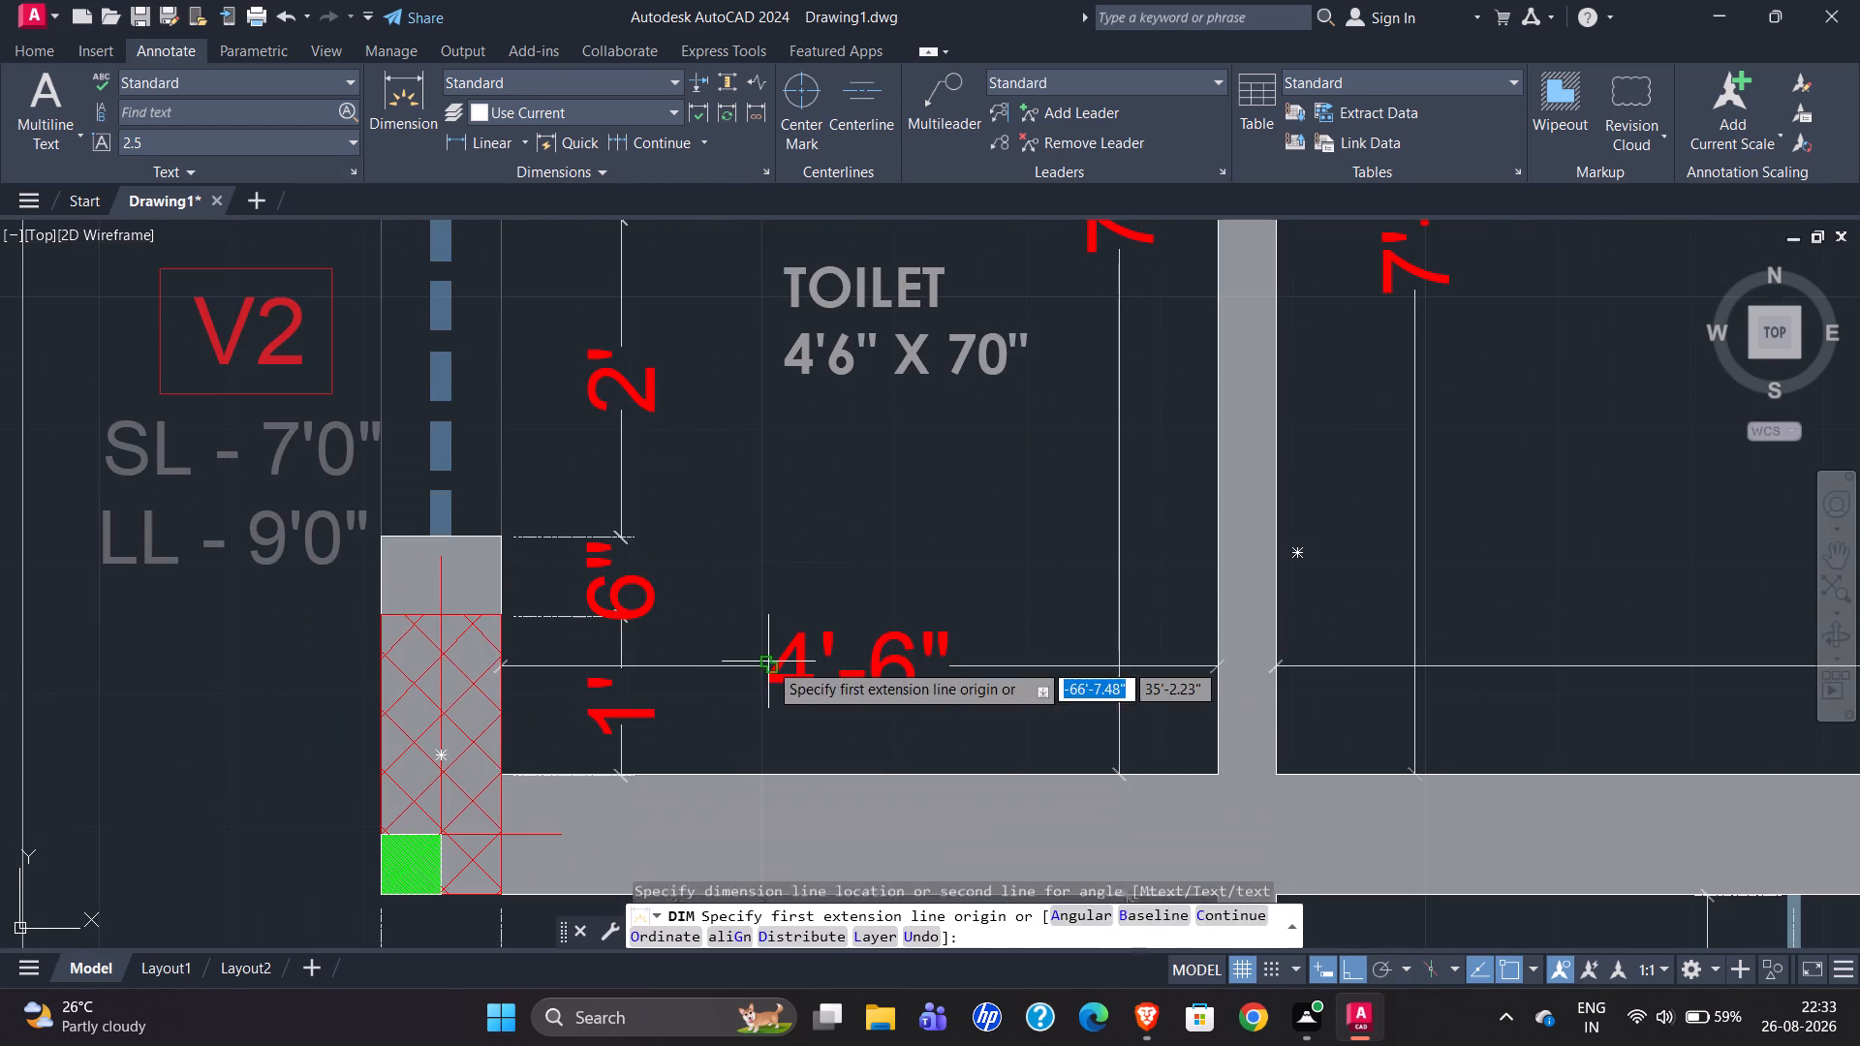
scroll(533, 605, up, 1)
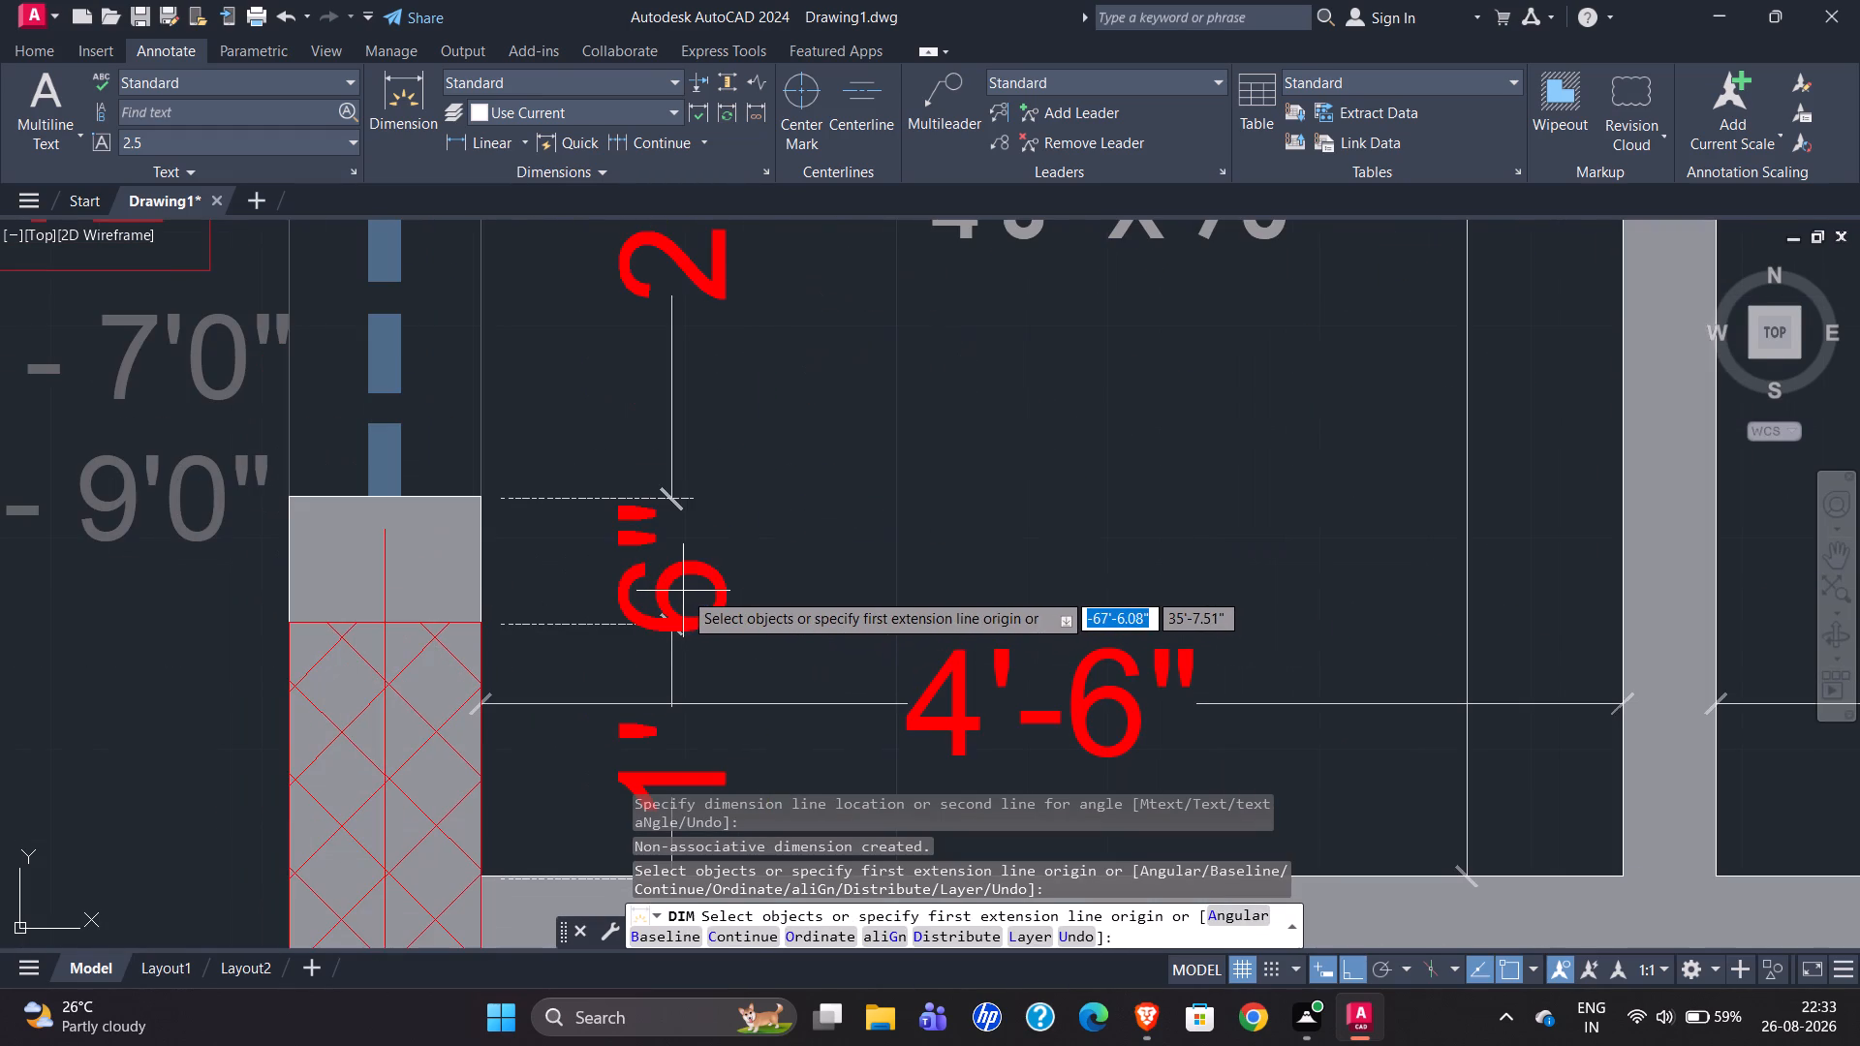
scroll(533, 554, down, 1)
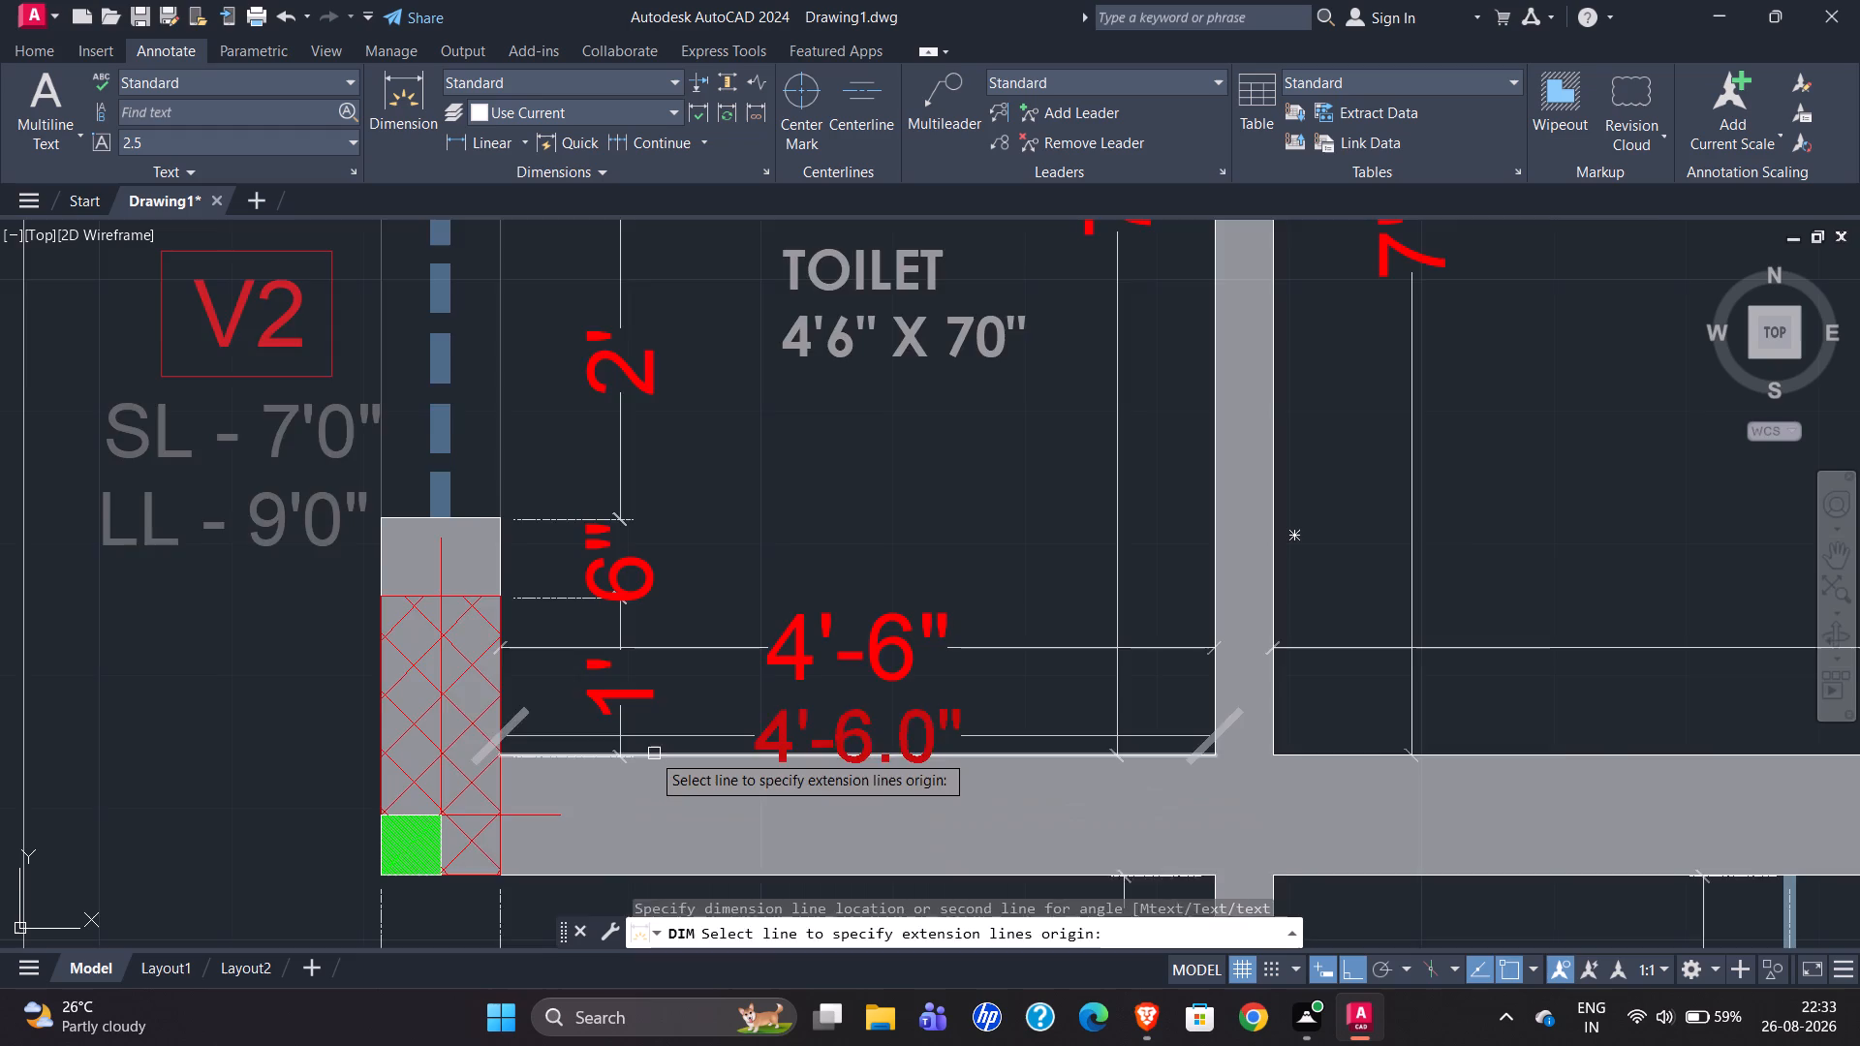
scroll(640, 750, up, 1)
scroll(498, 723, down, 1)
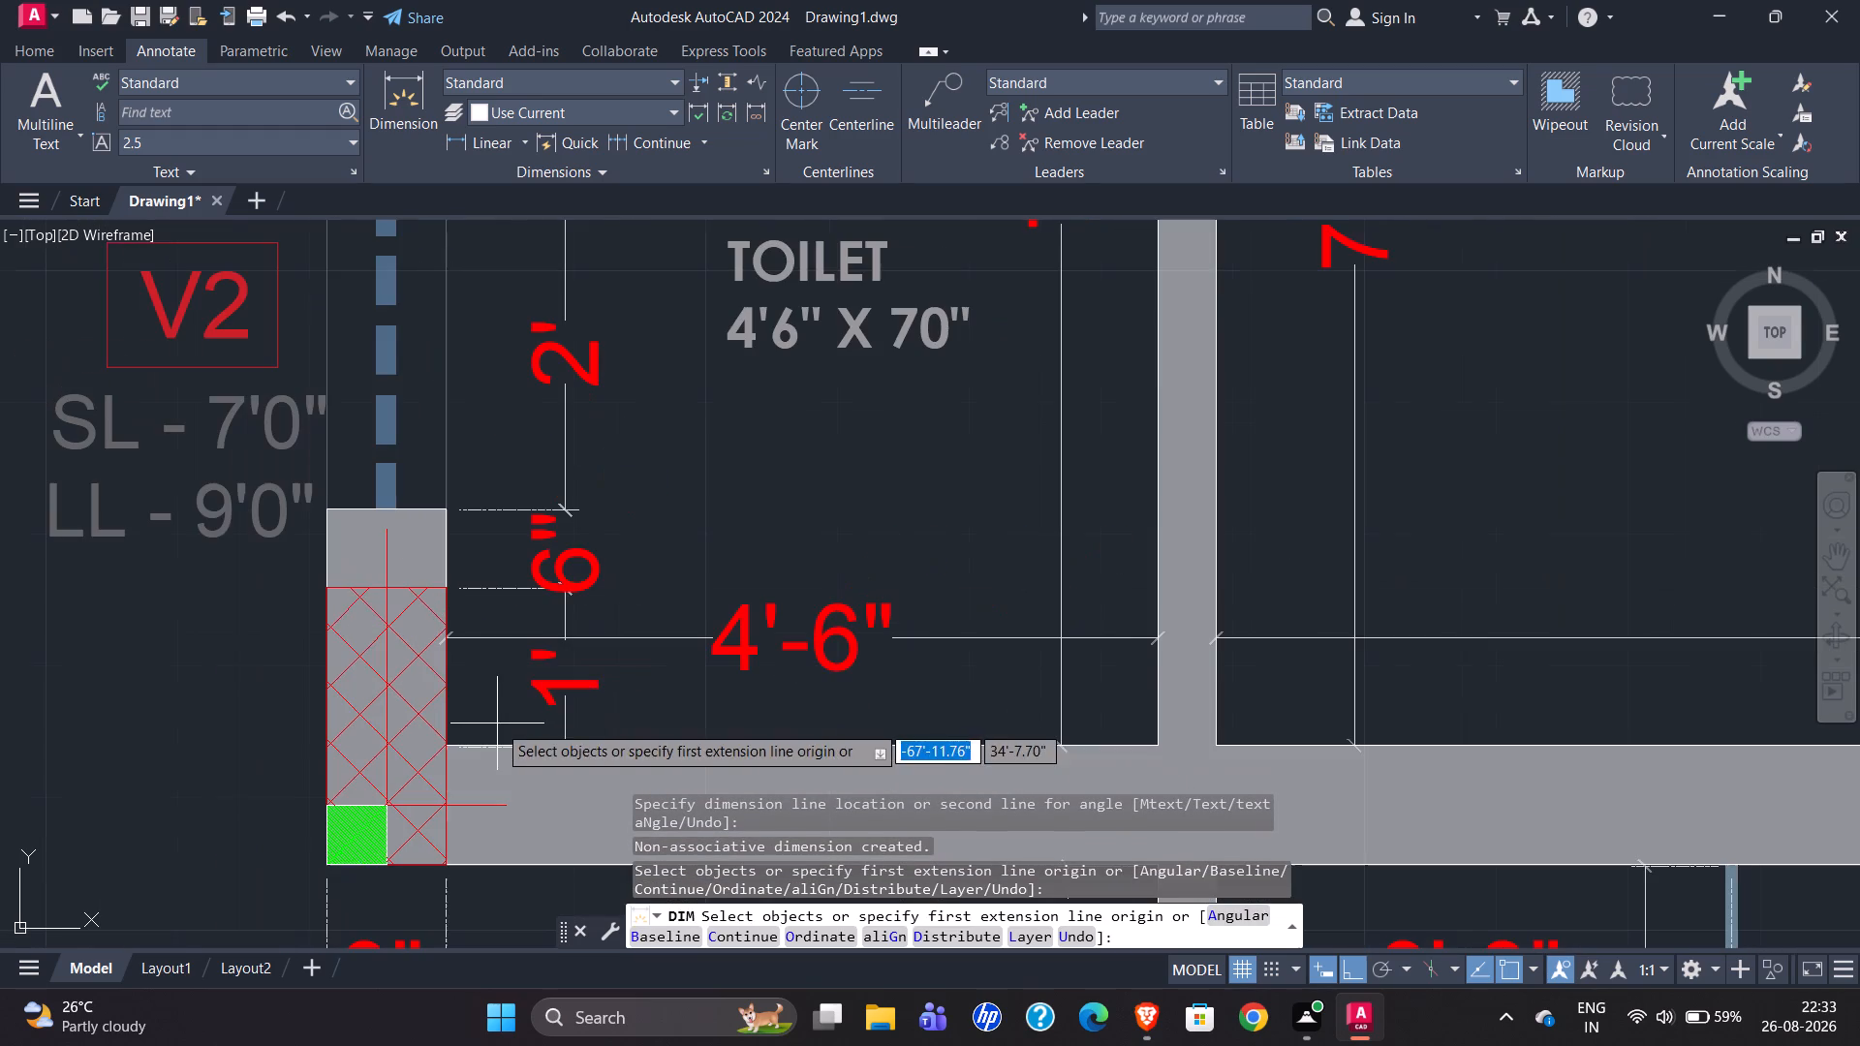
scroll(550, 587, up, 4)
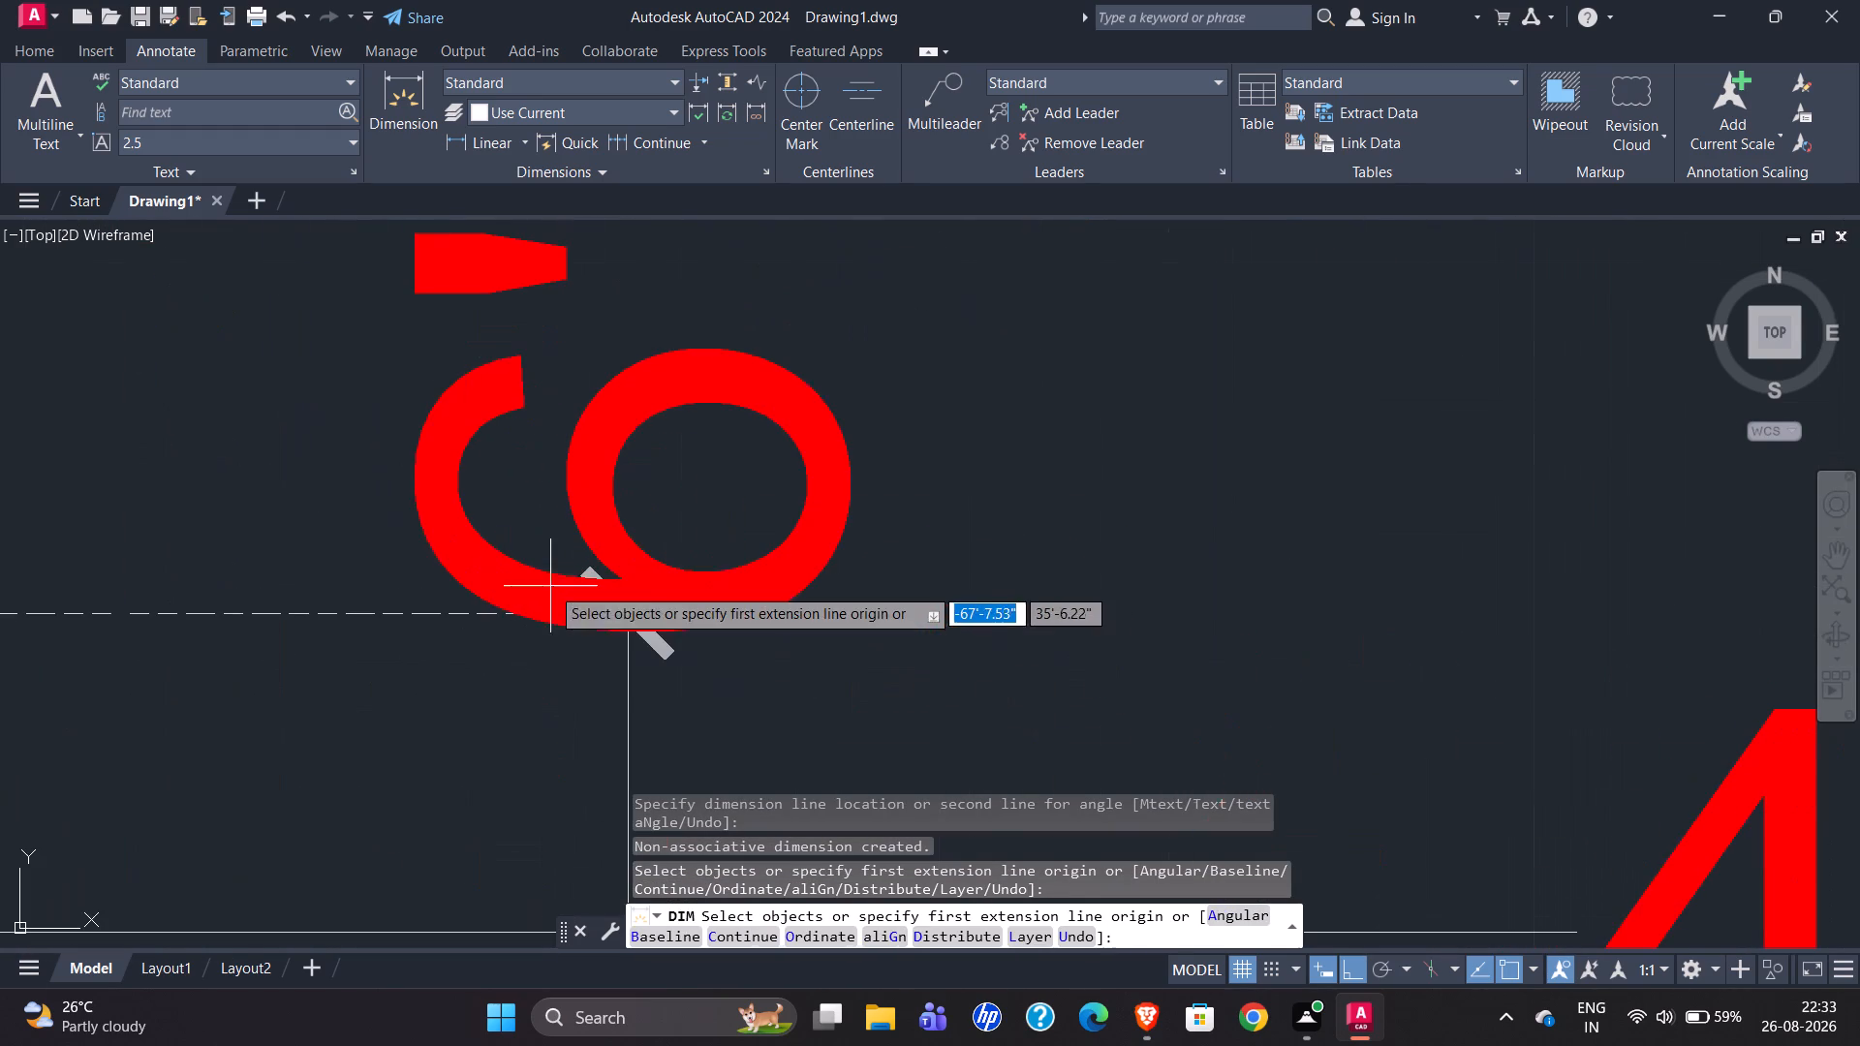
scroll(661, 631, down, 3)
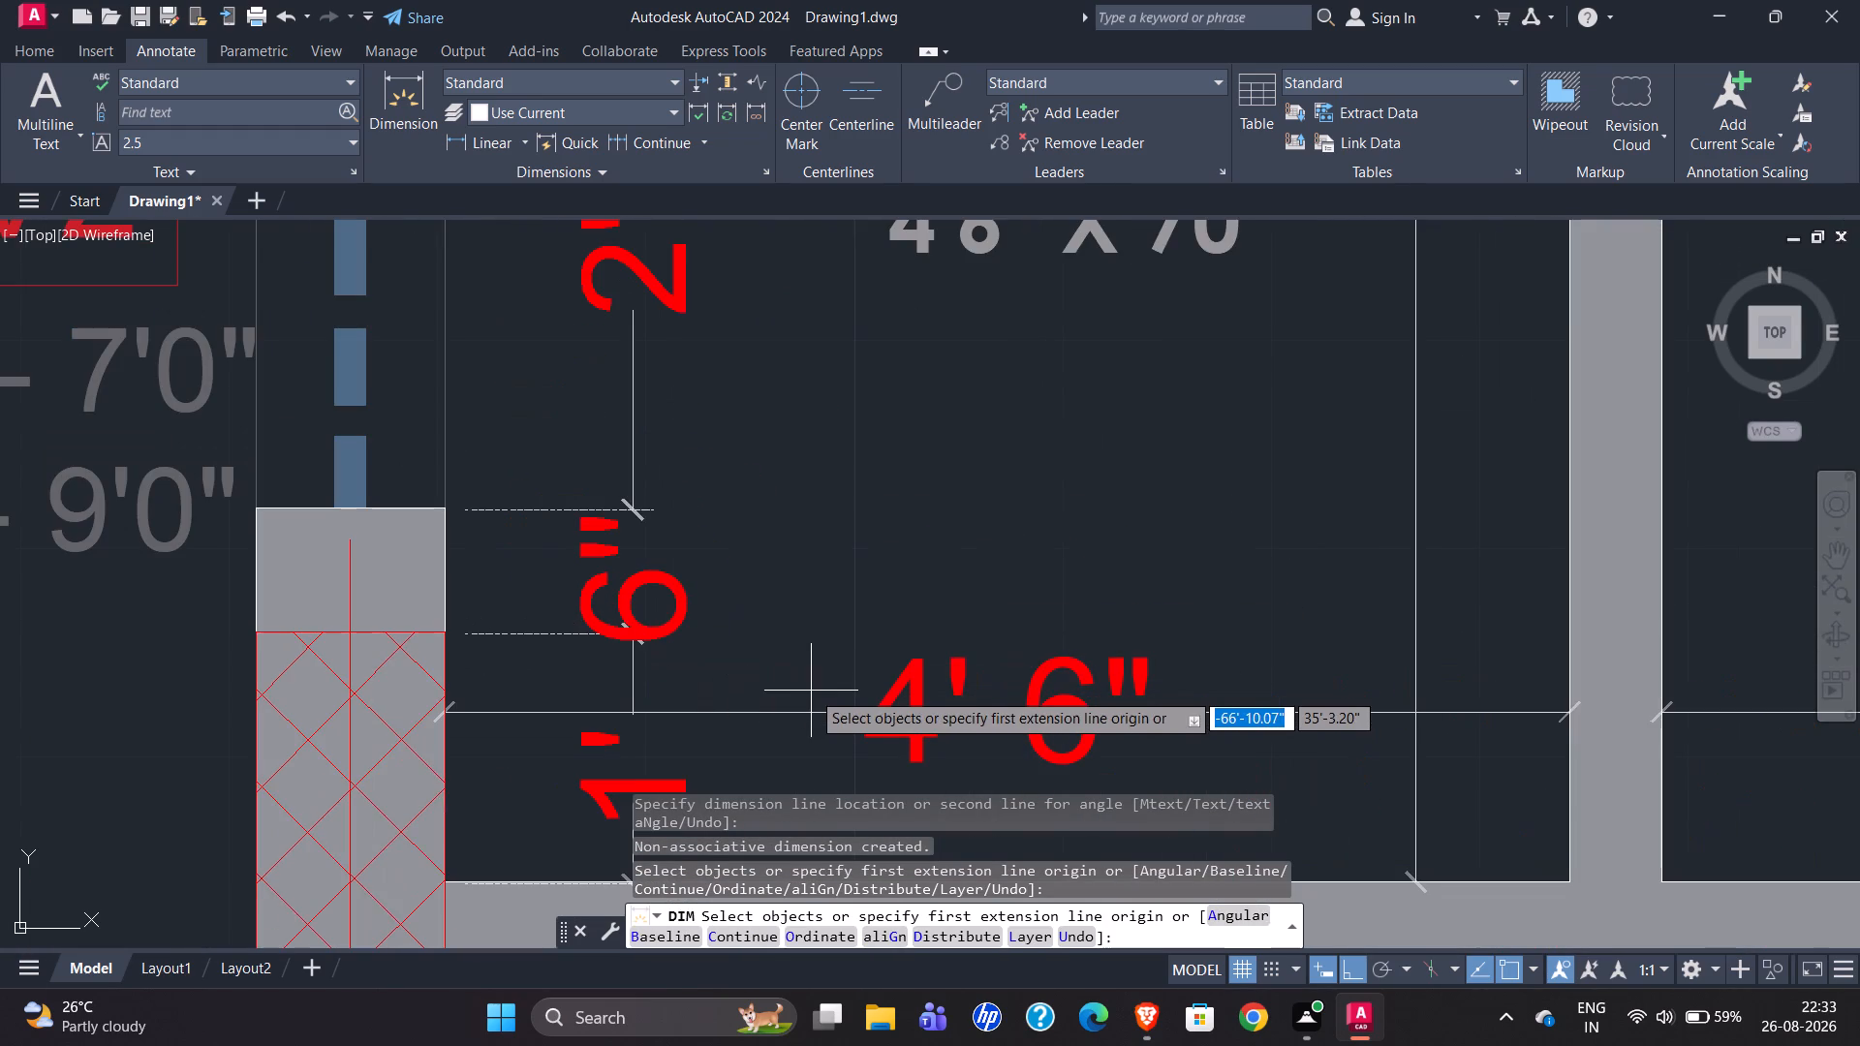
scroll(633, 617, down, 1)
scroll(389, 639, down, 2)
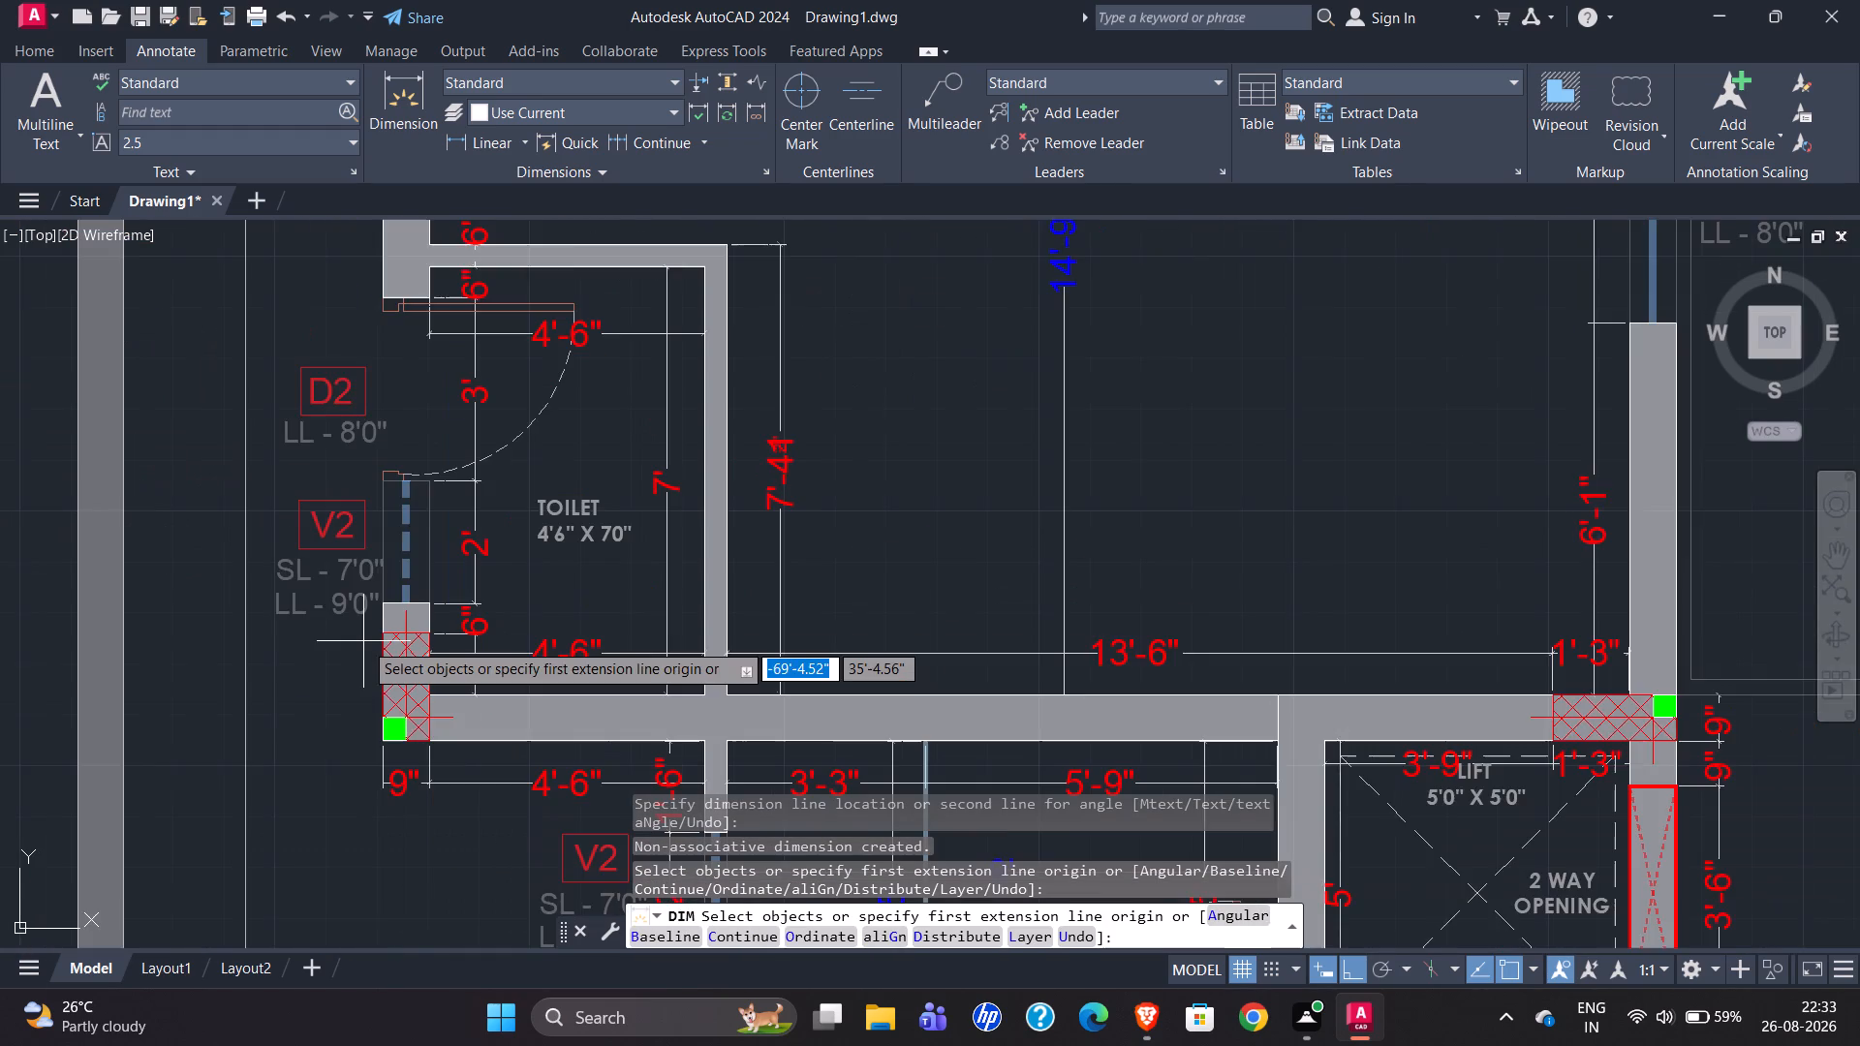
scroll(305, 650, down, 1)
scroll(231, 673, down, 3)
scroll(258, 641, up, 2)
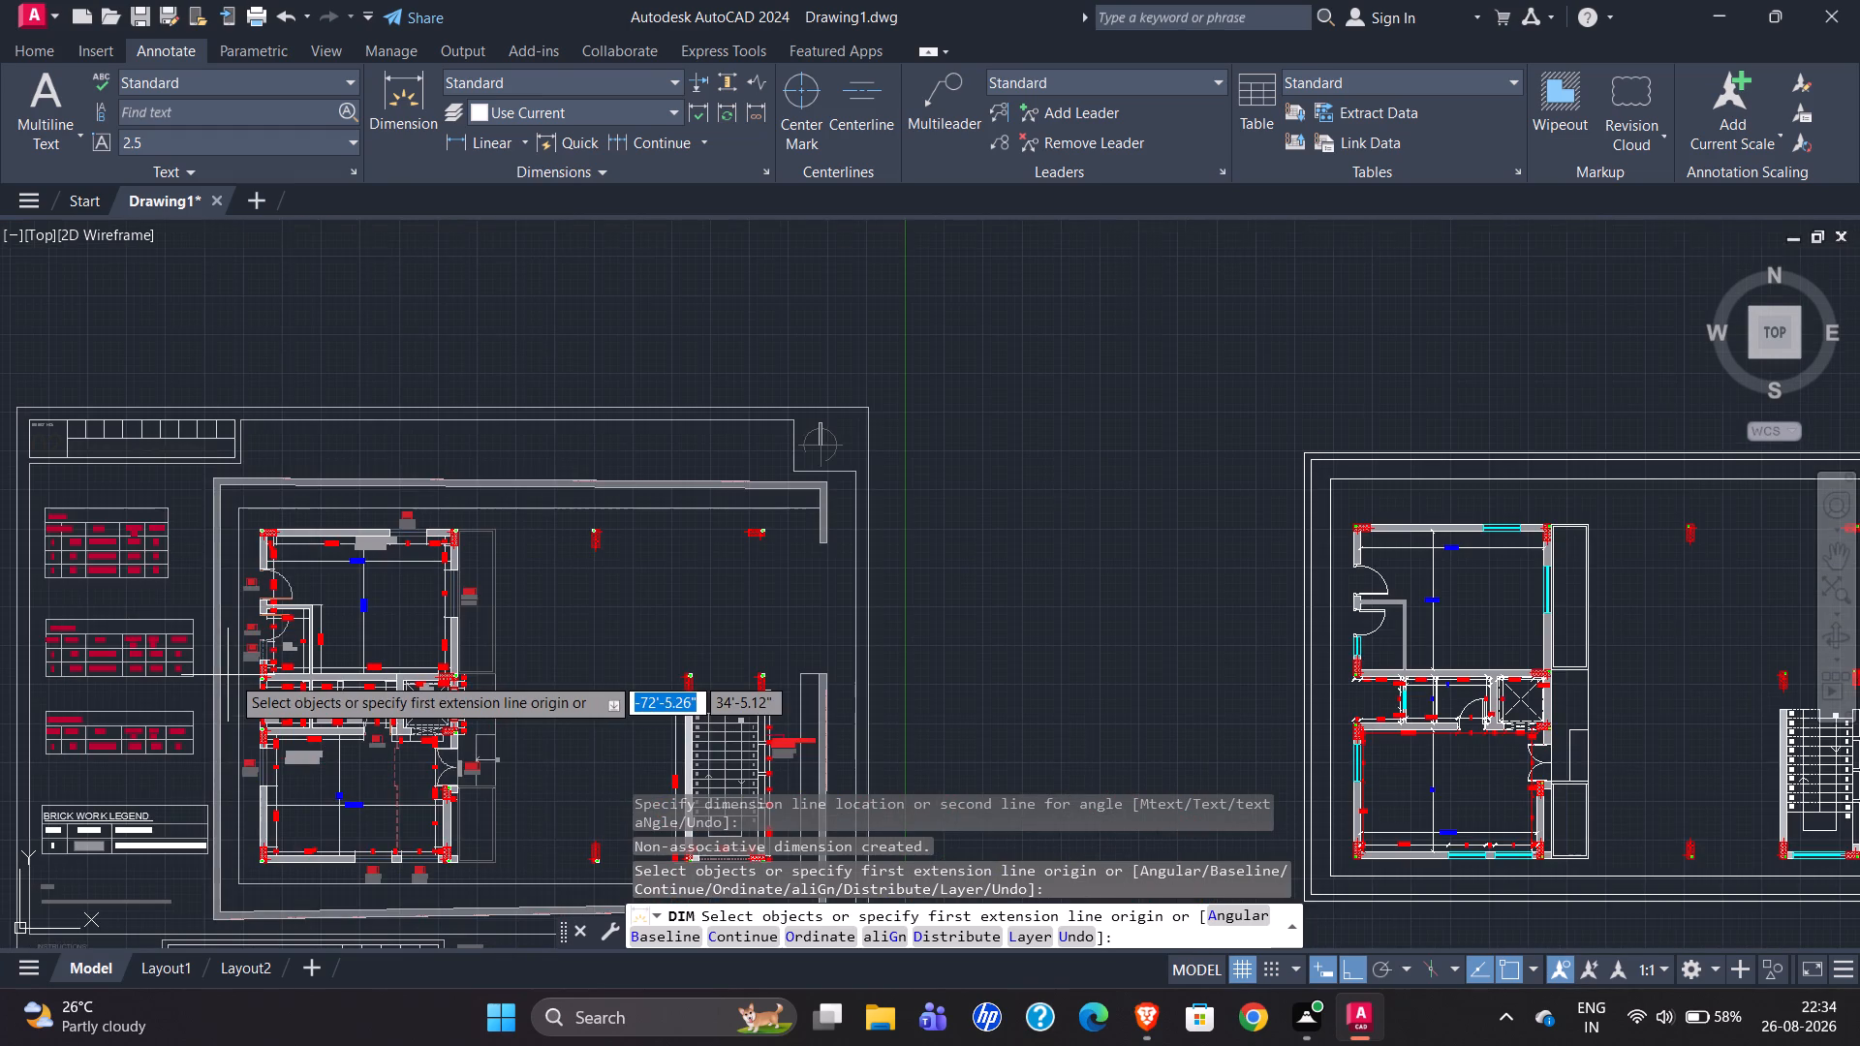
scroll(233, 674, up, 2)
scroll(358, 679, down, 2)
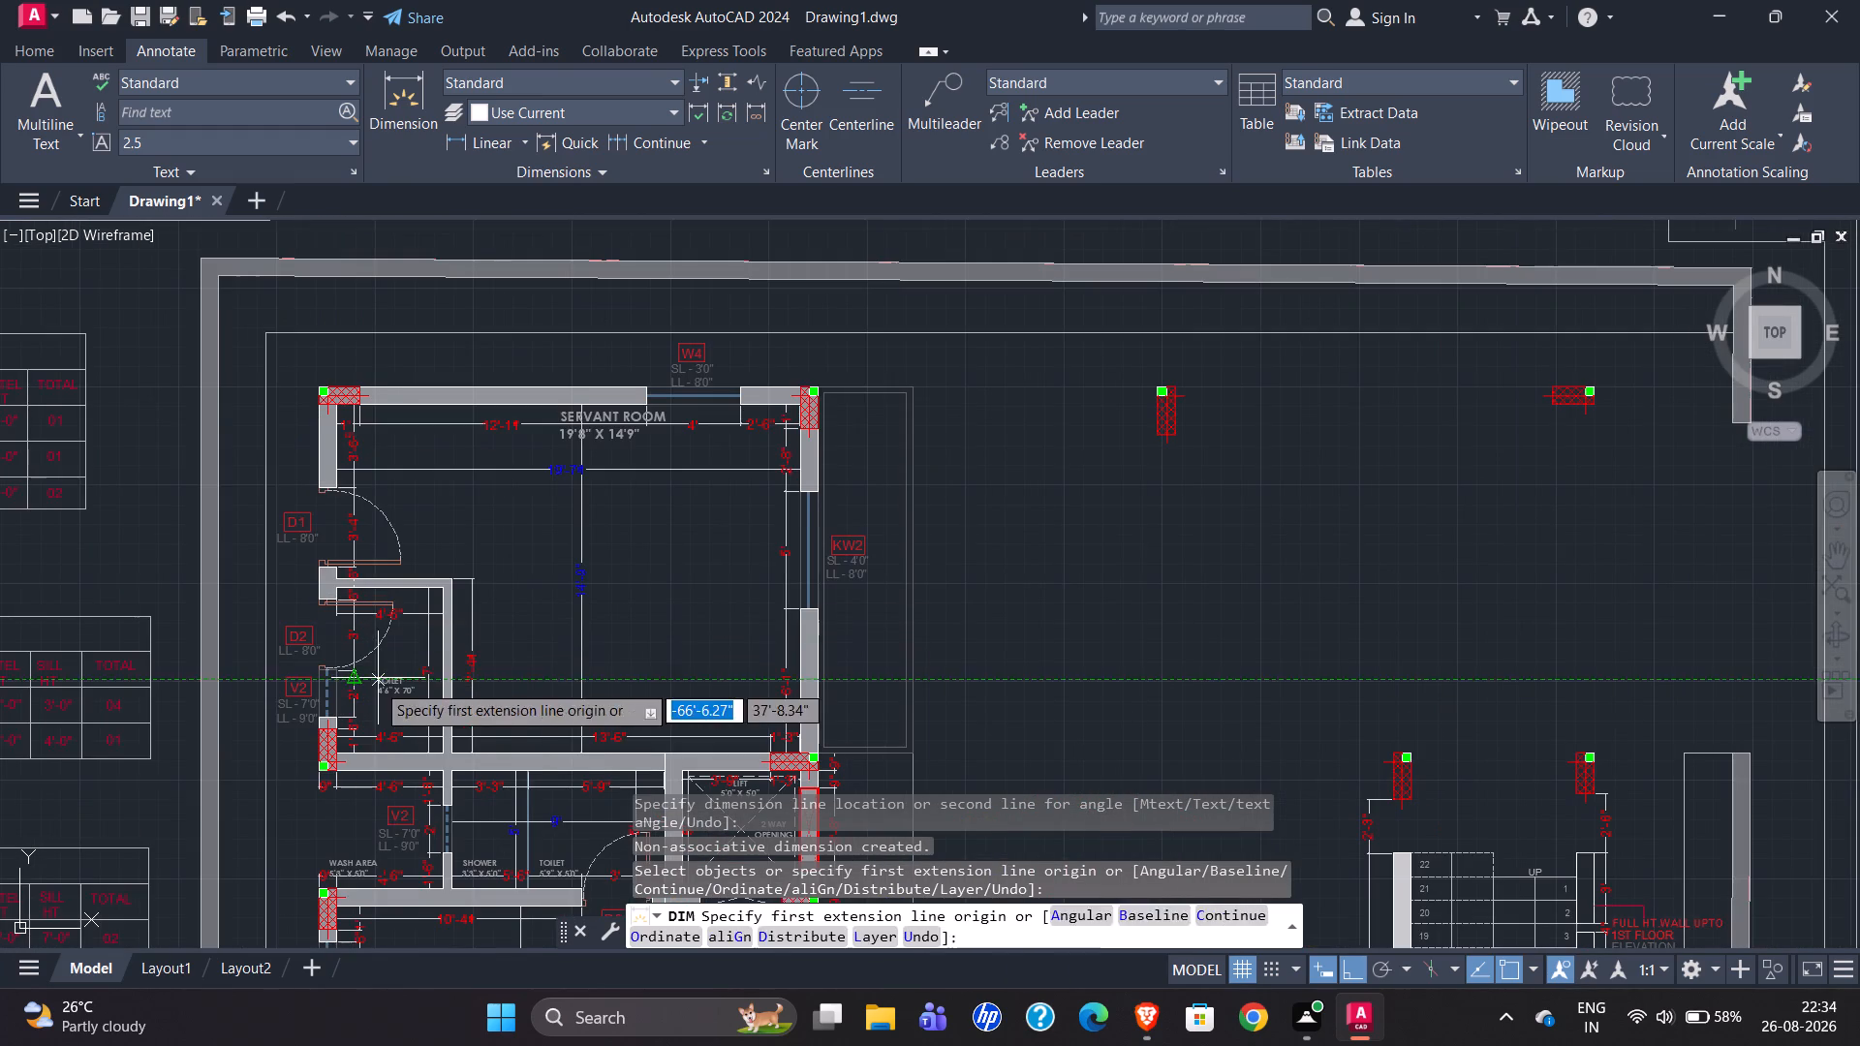
scroll(370, 711, up, 2)
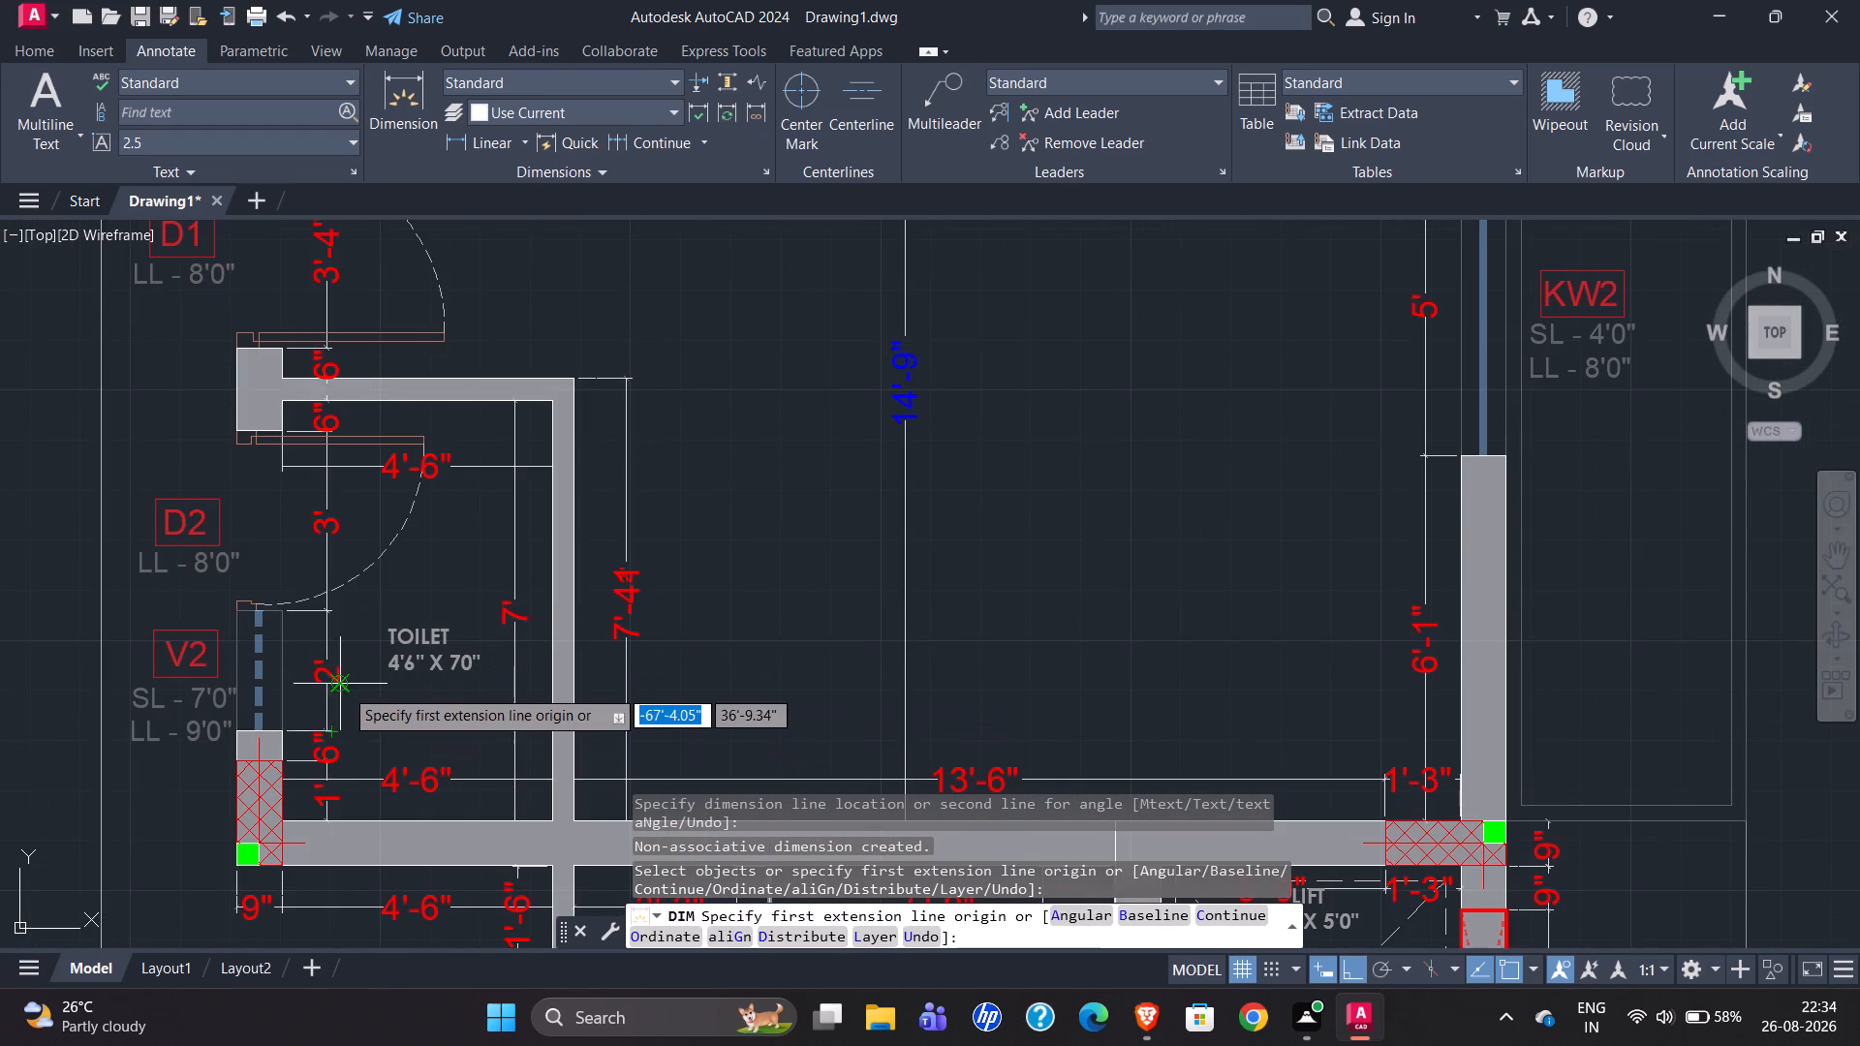
scroll(204, 731, down, 6)
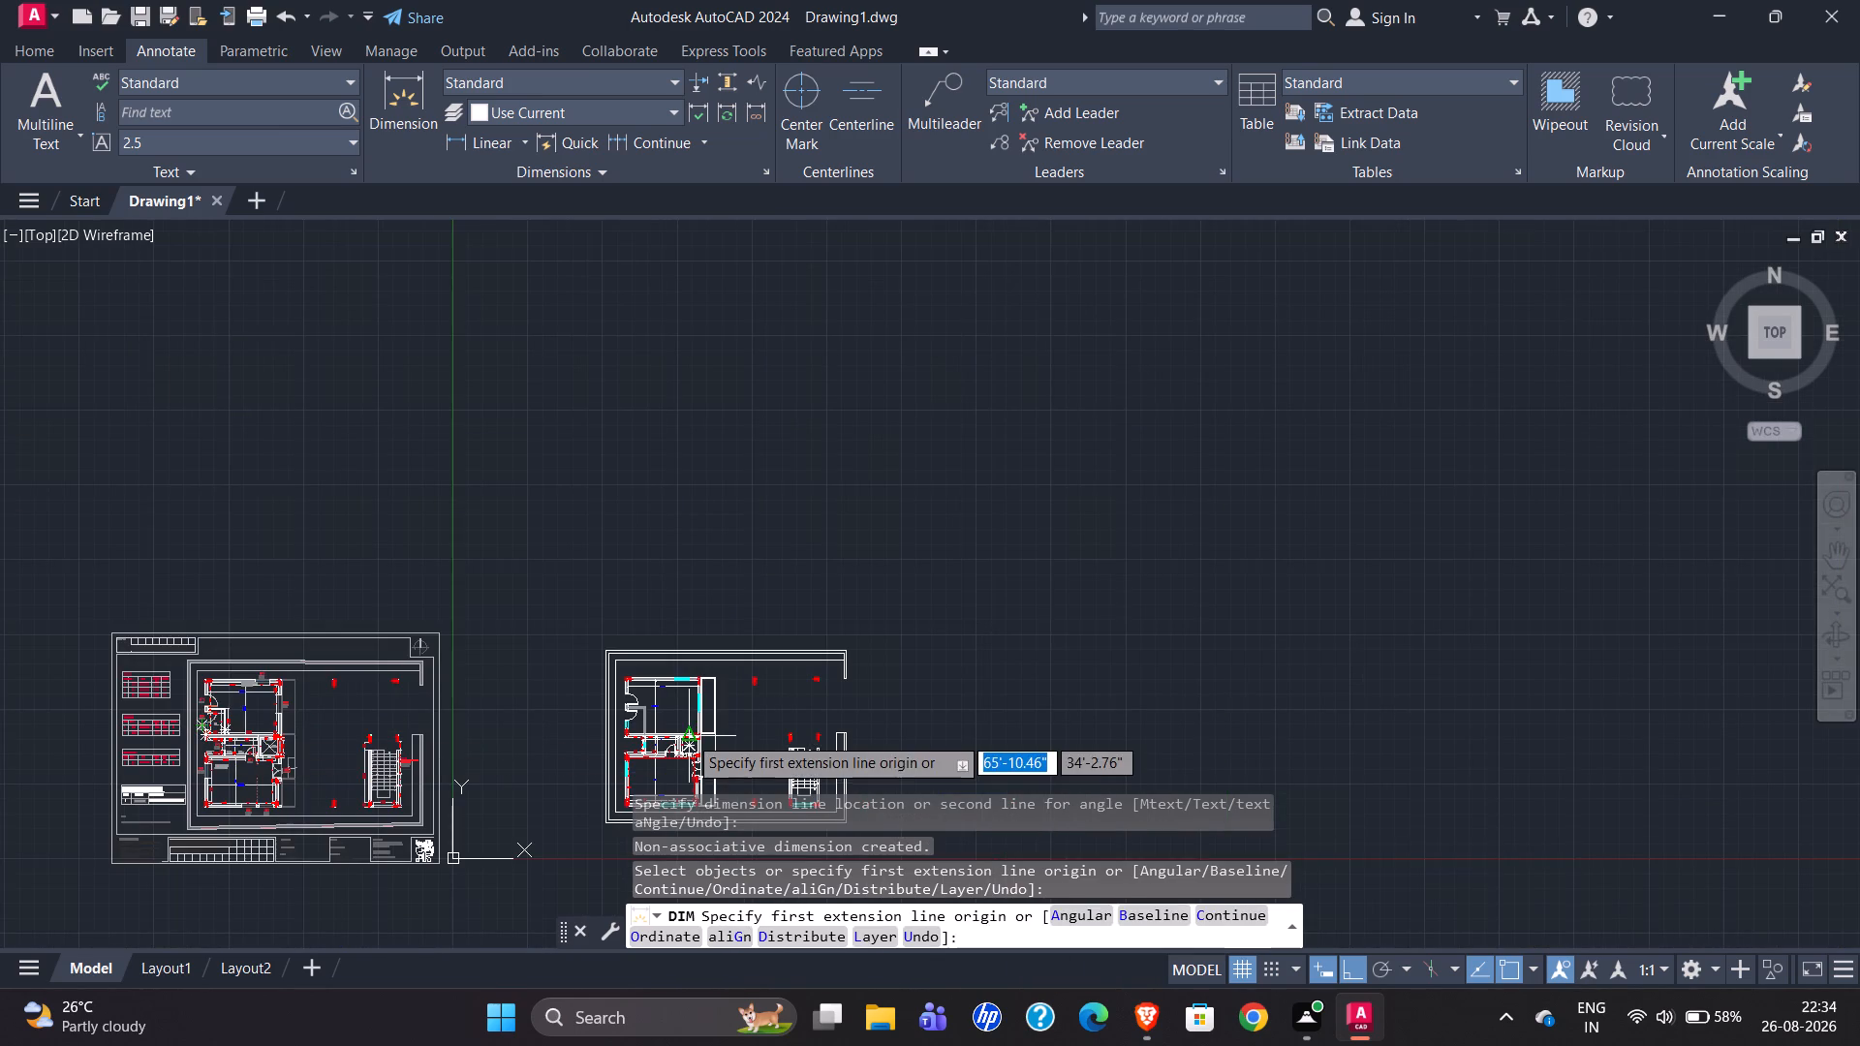
Dimension the exposed inner face of the toilet's southwest column in the redrawn servant room, placing the dimension just inside the wall.
scroll(625, 738, up, 4)
click(388, 105)
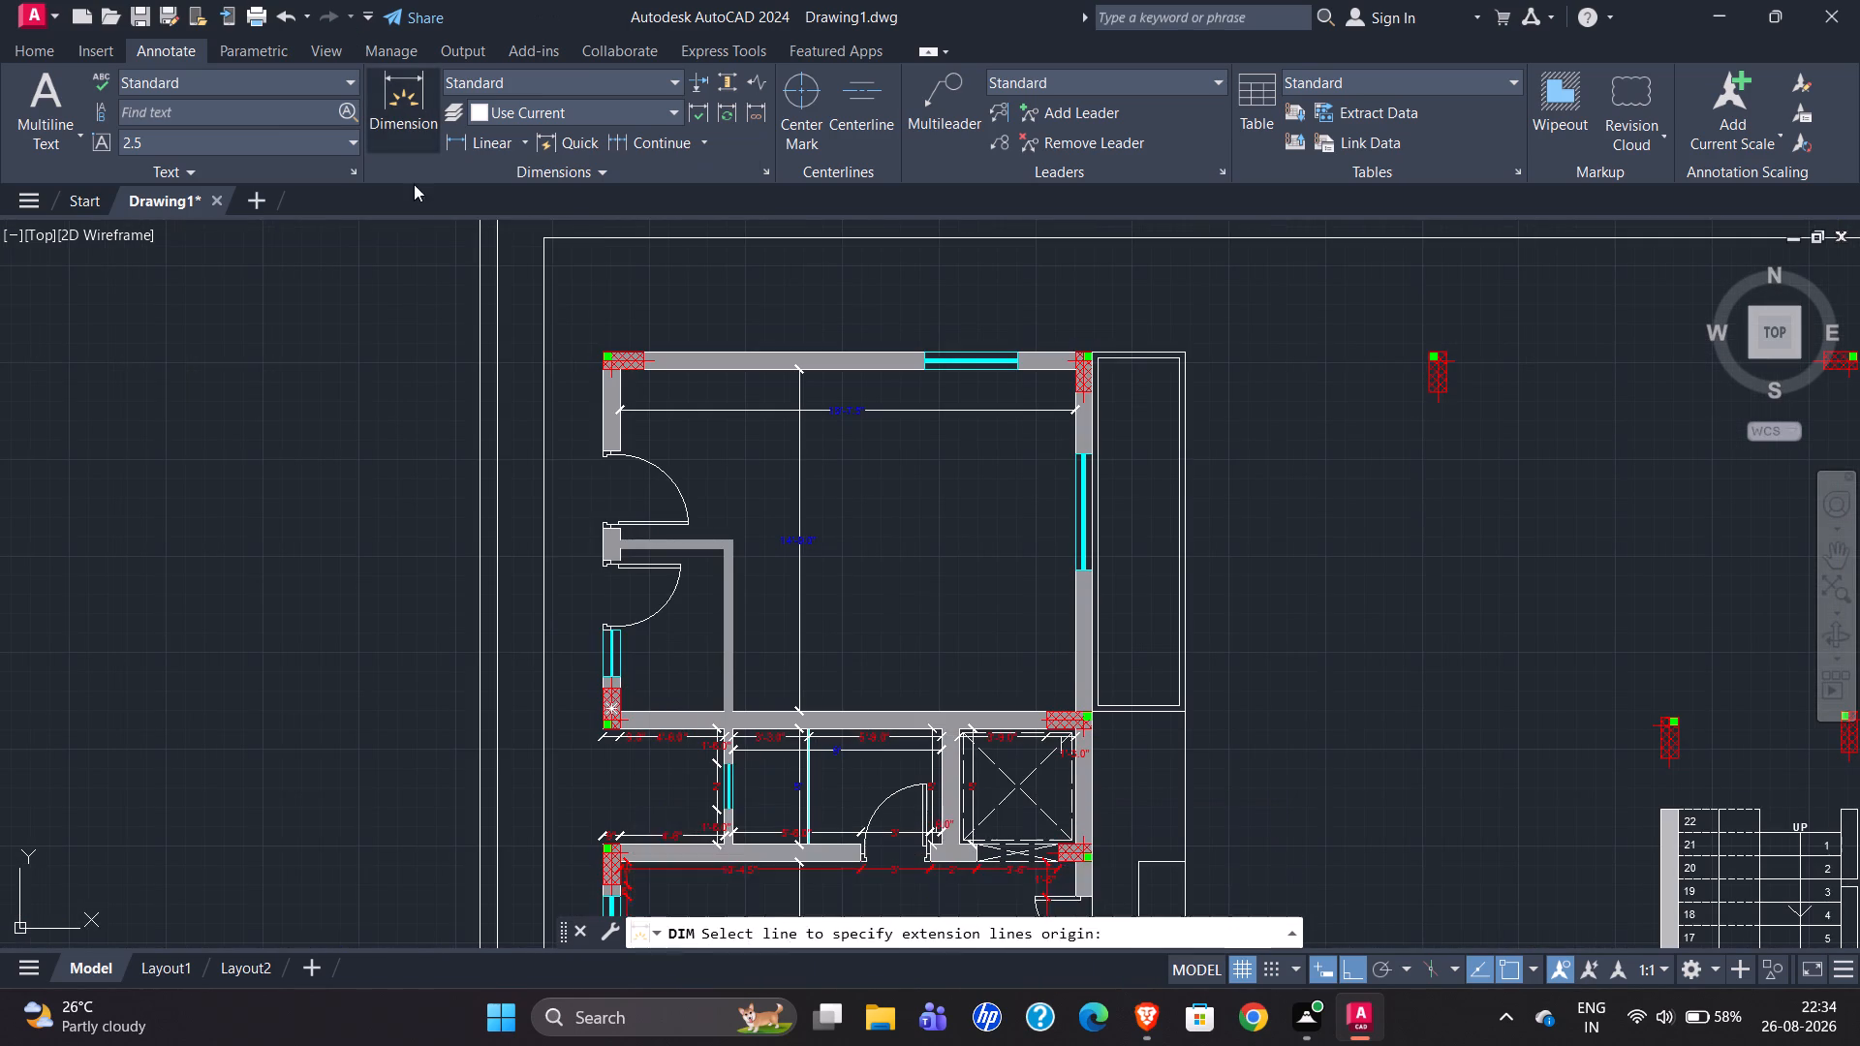
scroll(626, 749, up, 3)
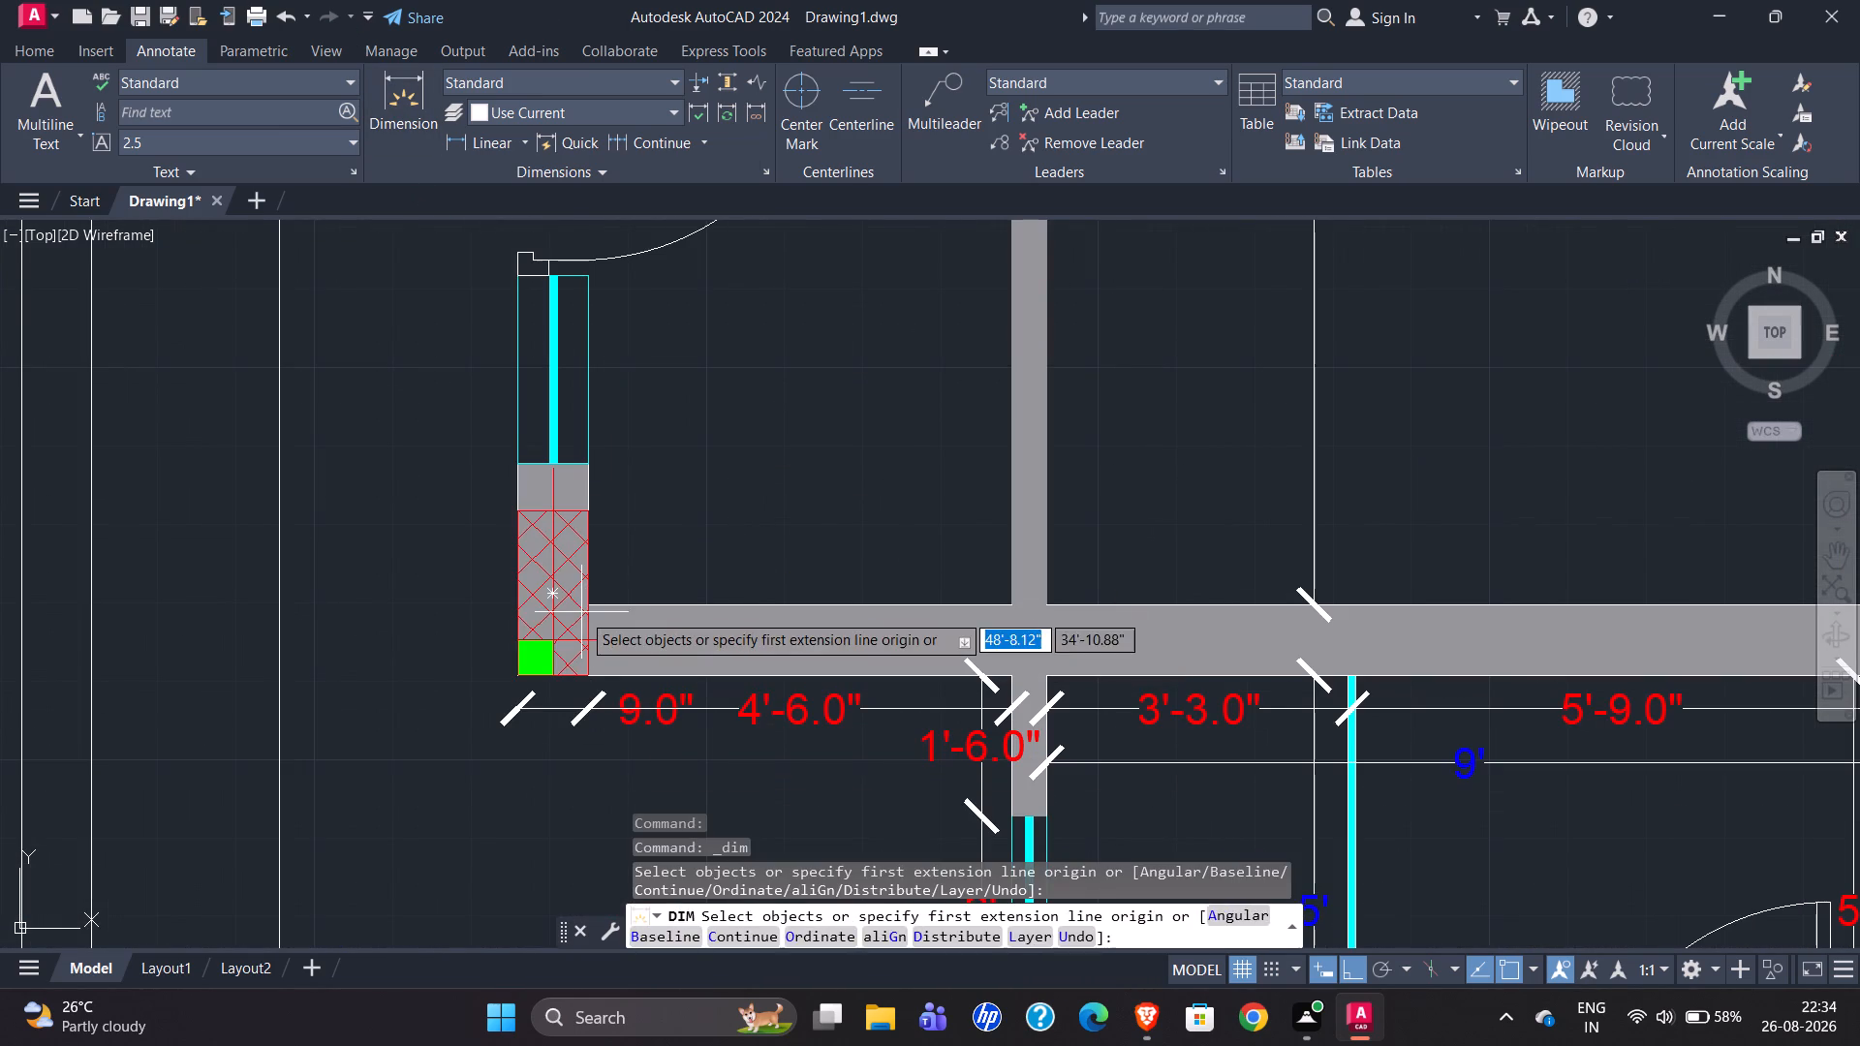
scroll(588, 609, up, 2)
click(582, 603)
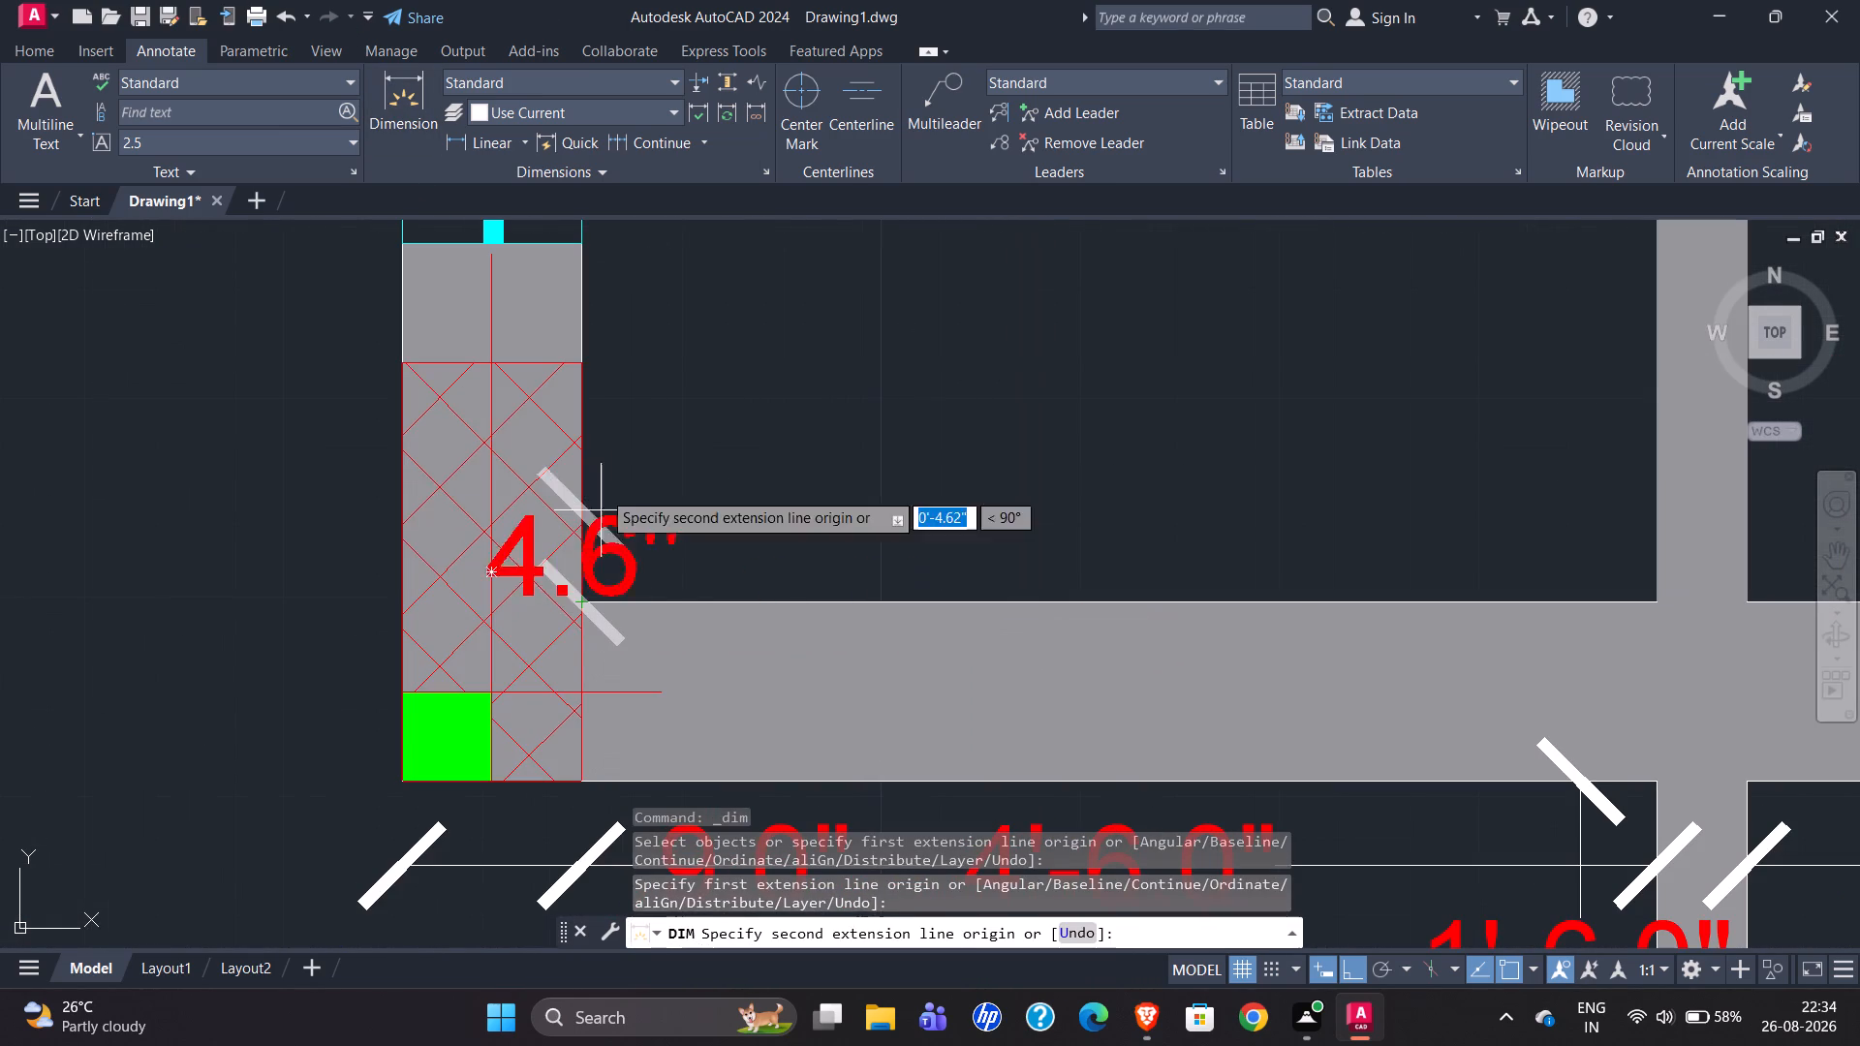
click(584, 364)
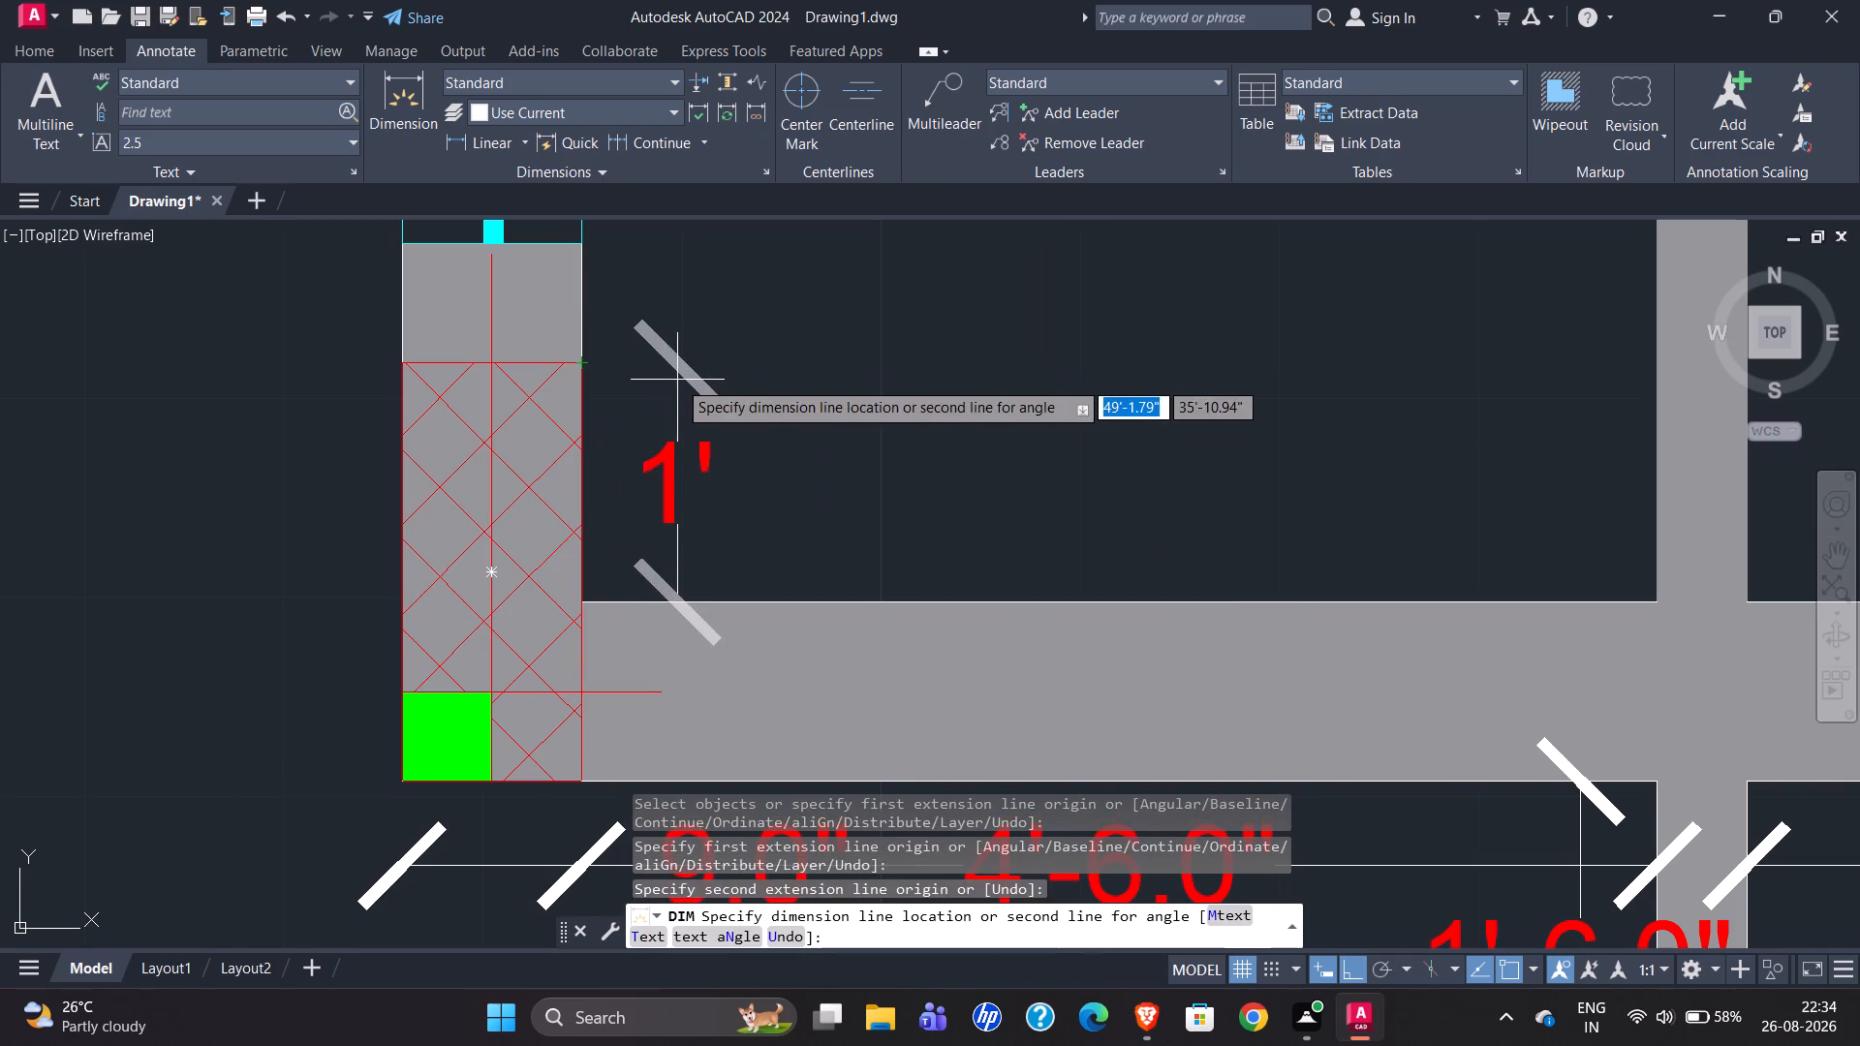
click(674, 381)
Continue the dimension chain north along the toilet's west wall, covering the short wall, window, door opening and wall return to the partition.
click(672, 144)
scroll(618, 542, down, 1)
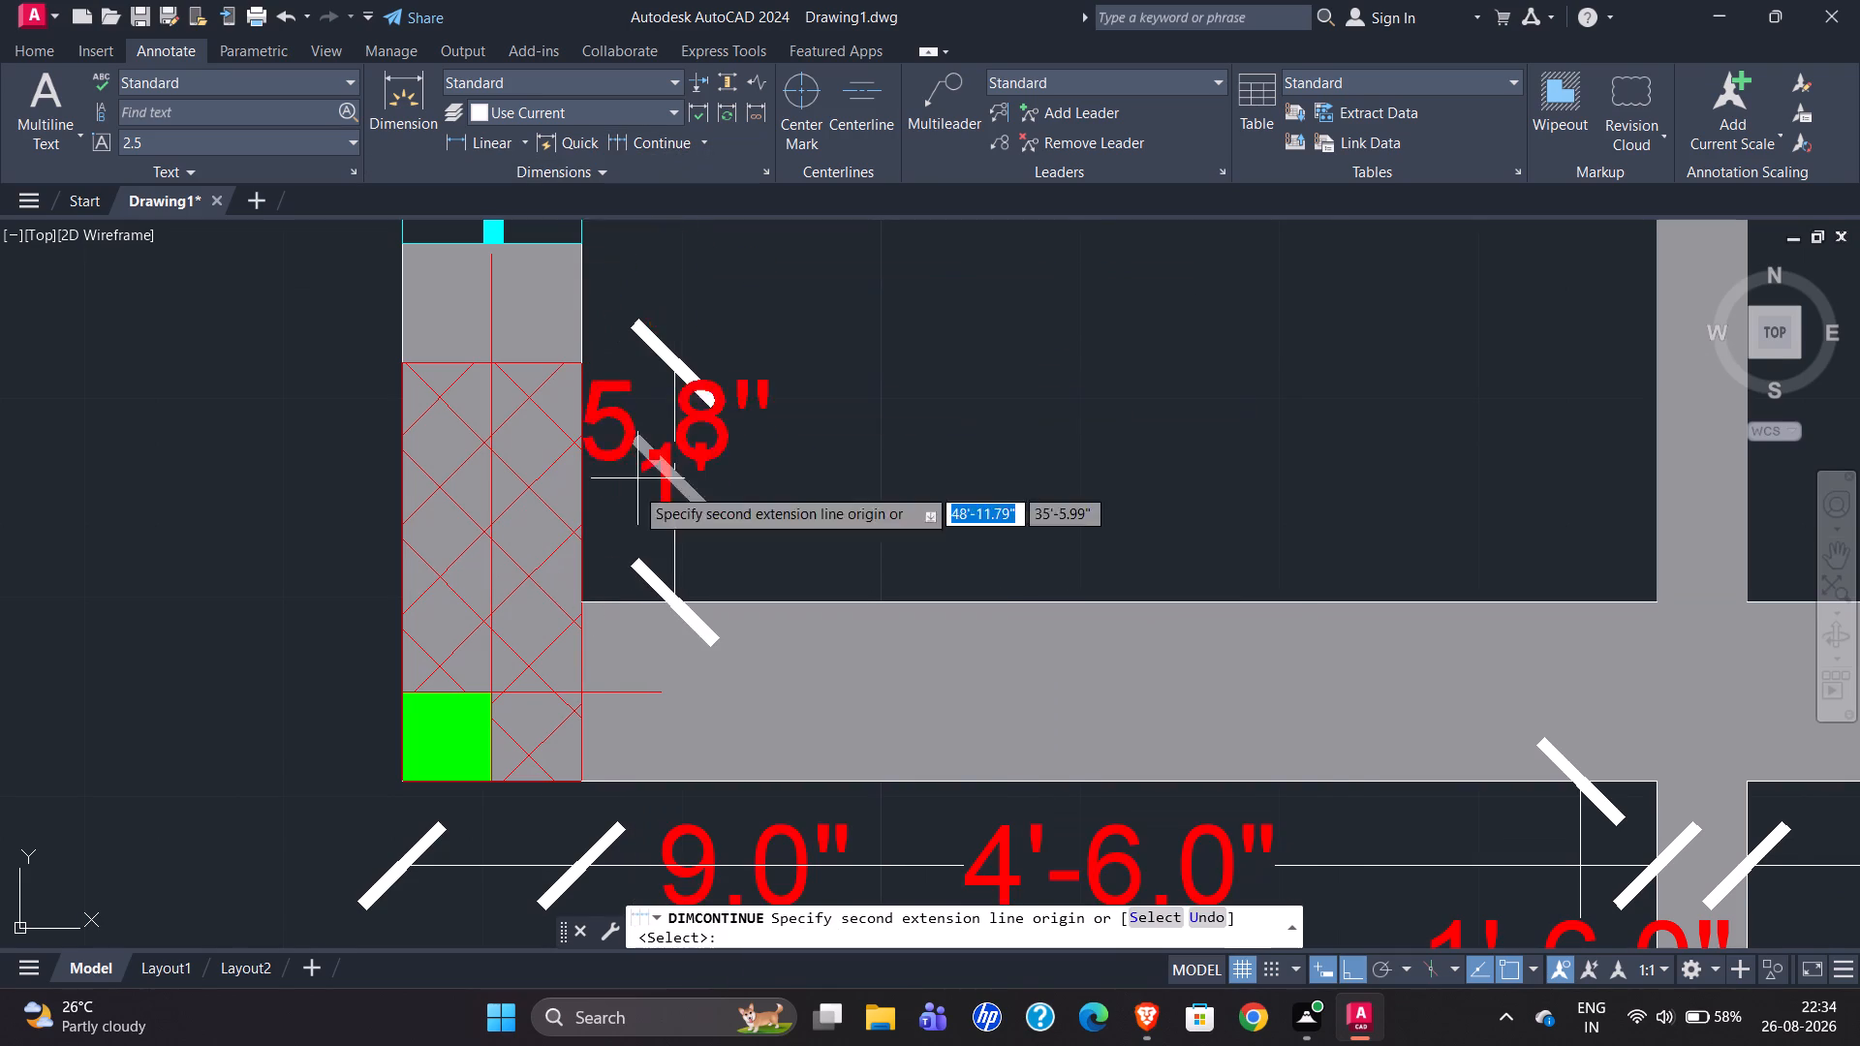
scroll(633, 495, down, 1)
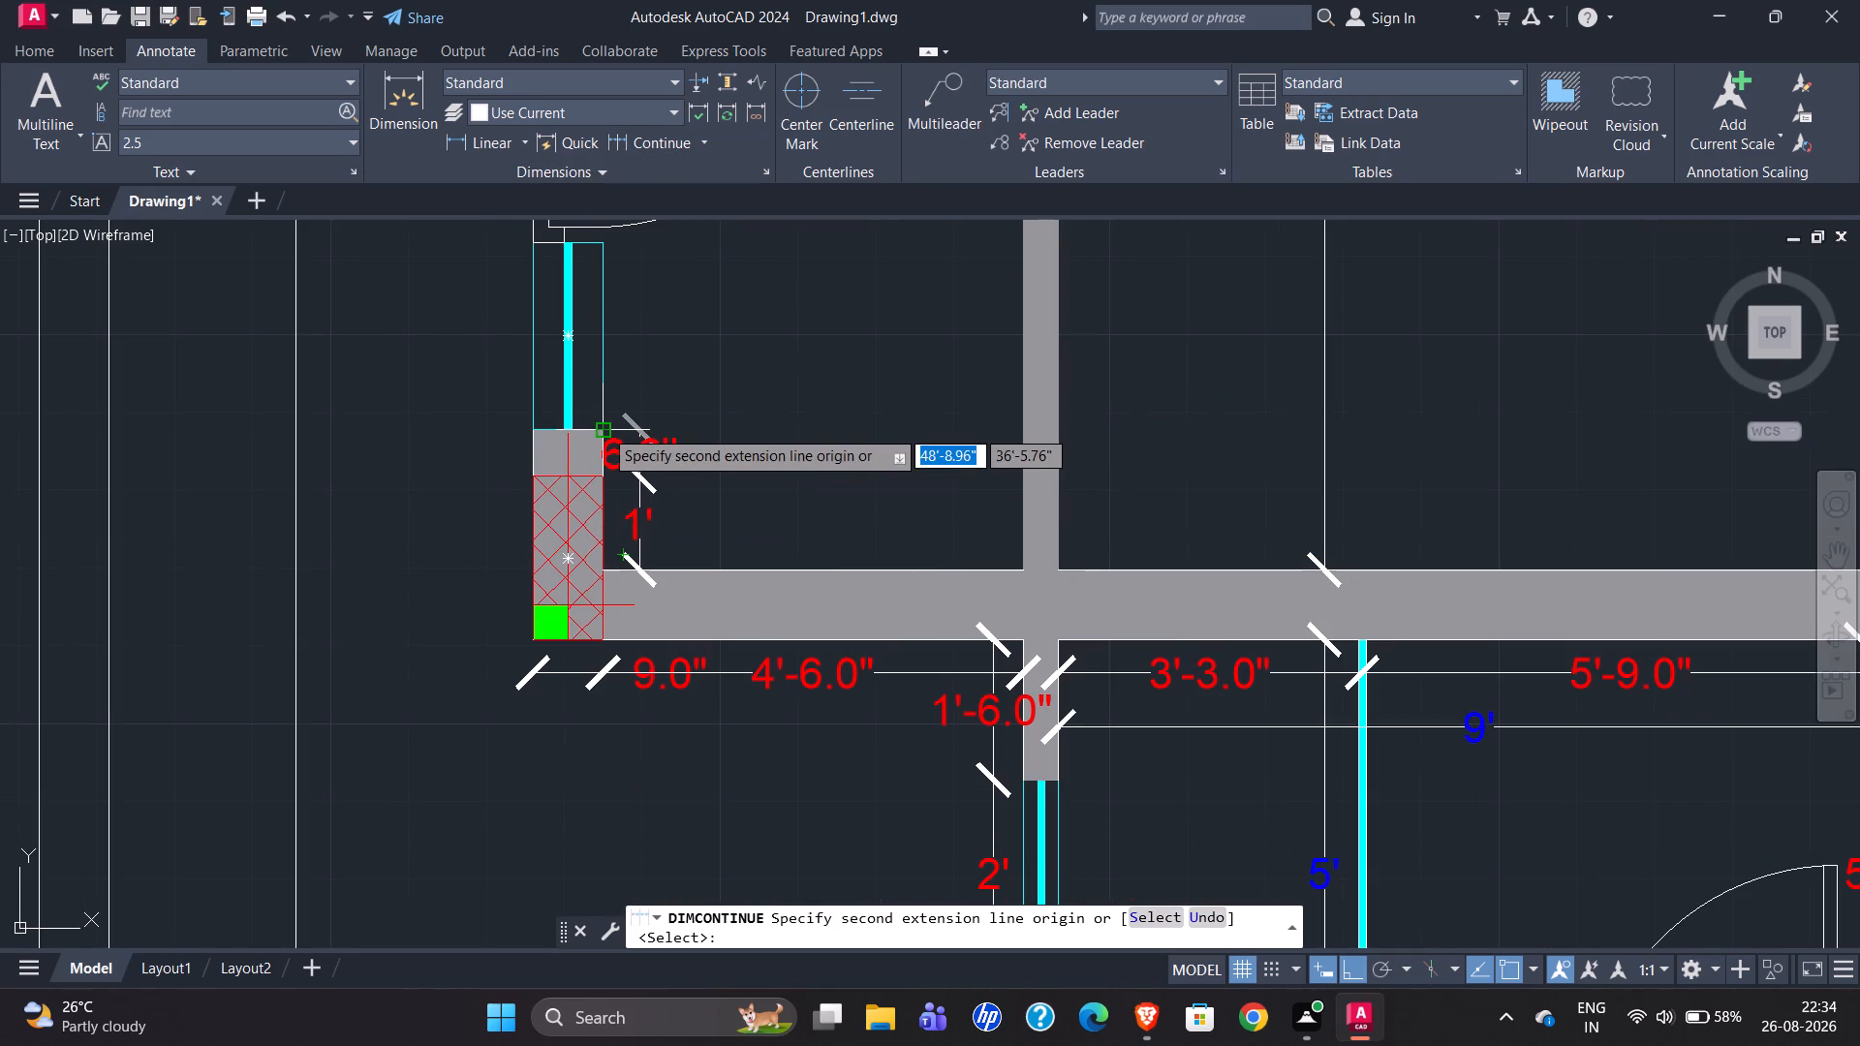
click(604, 428)
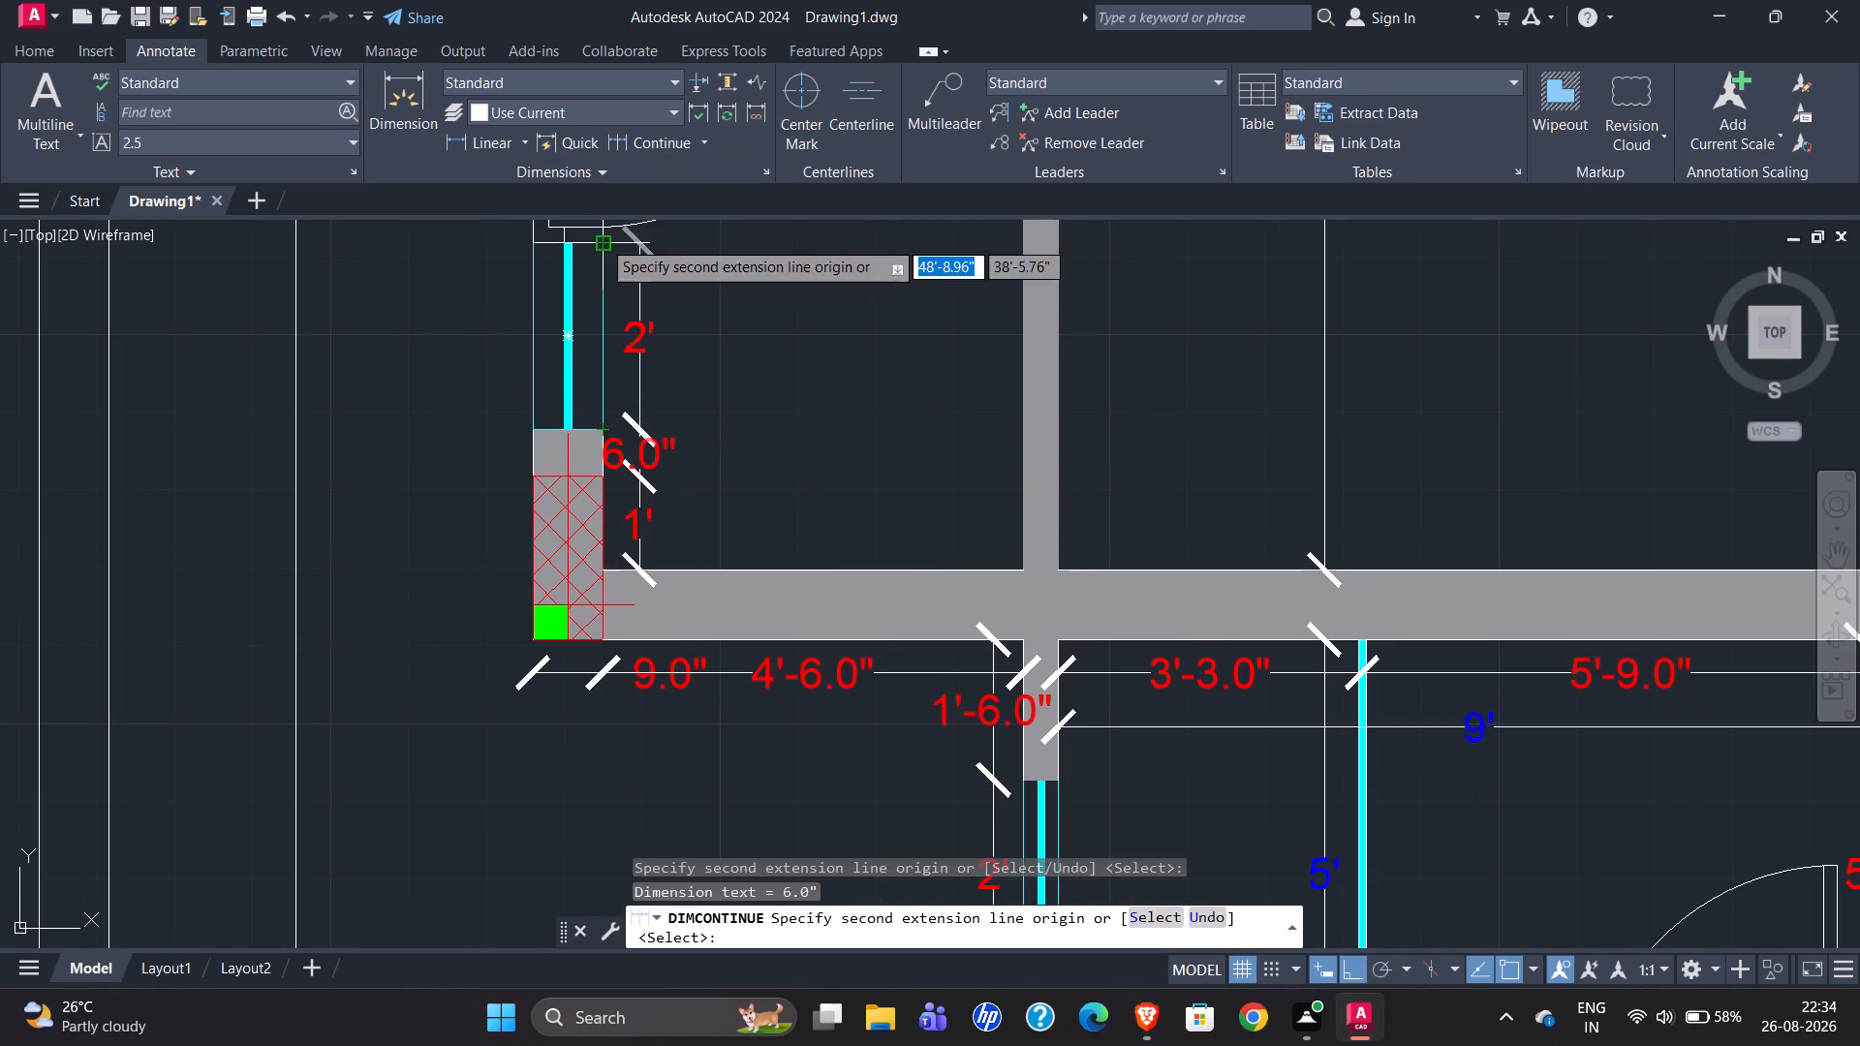
click(602, 239)
scroll(611, 443, down, 2)
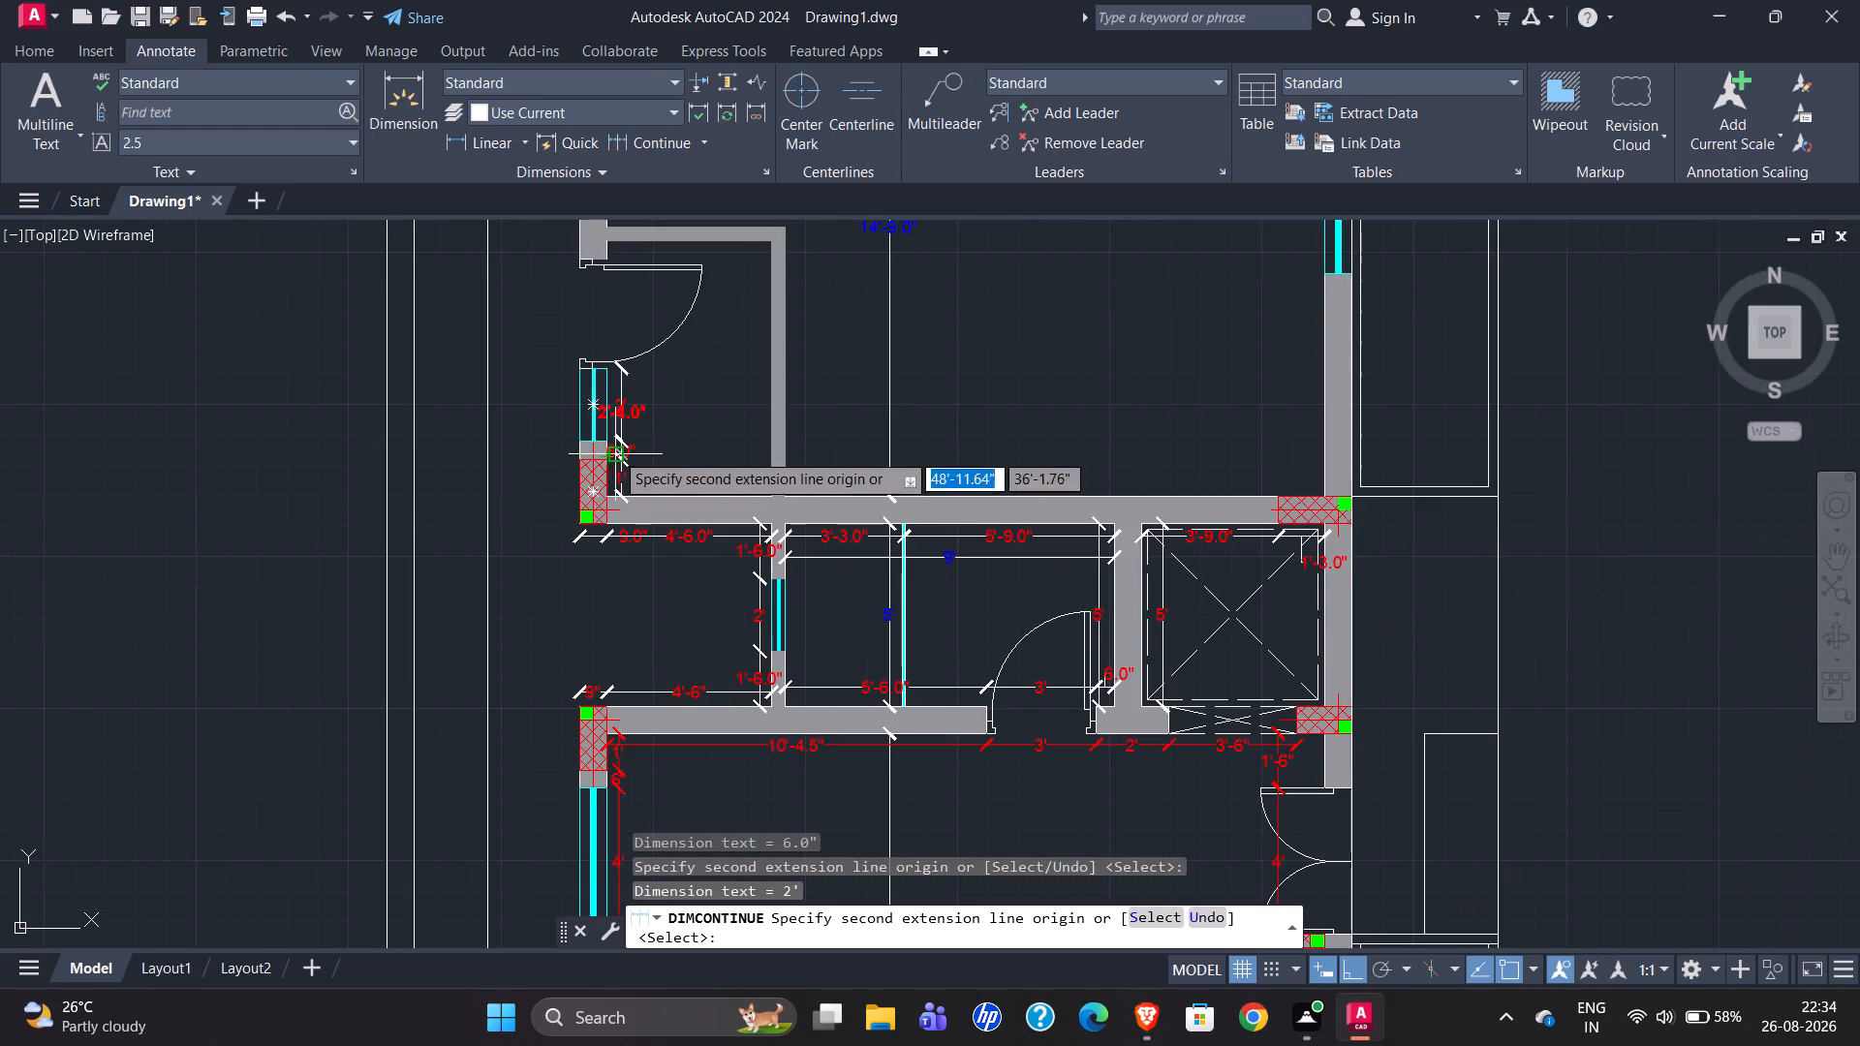
scroll(609, 258, up, 2)
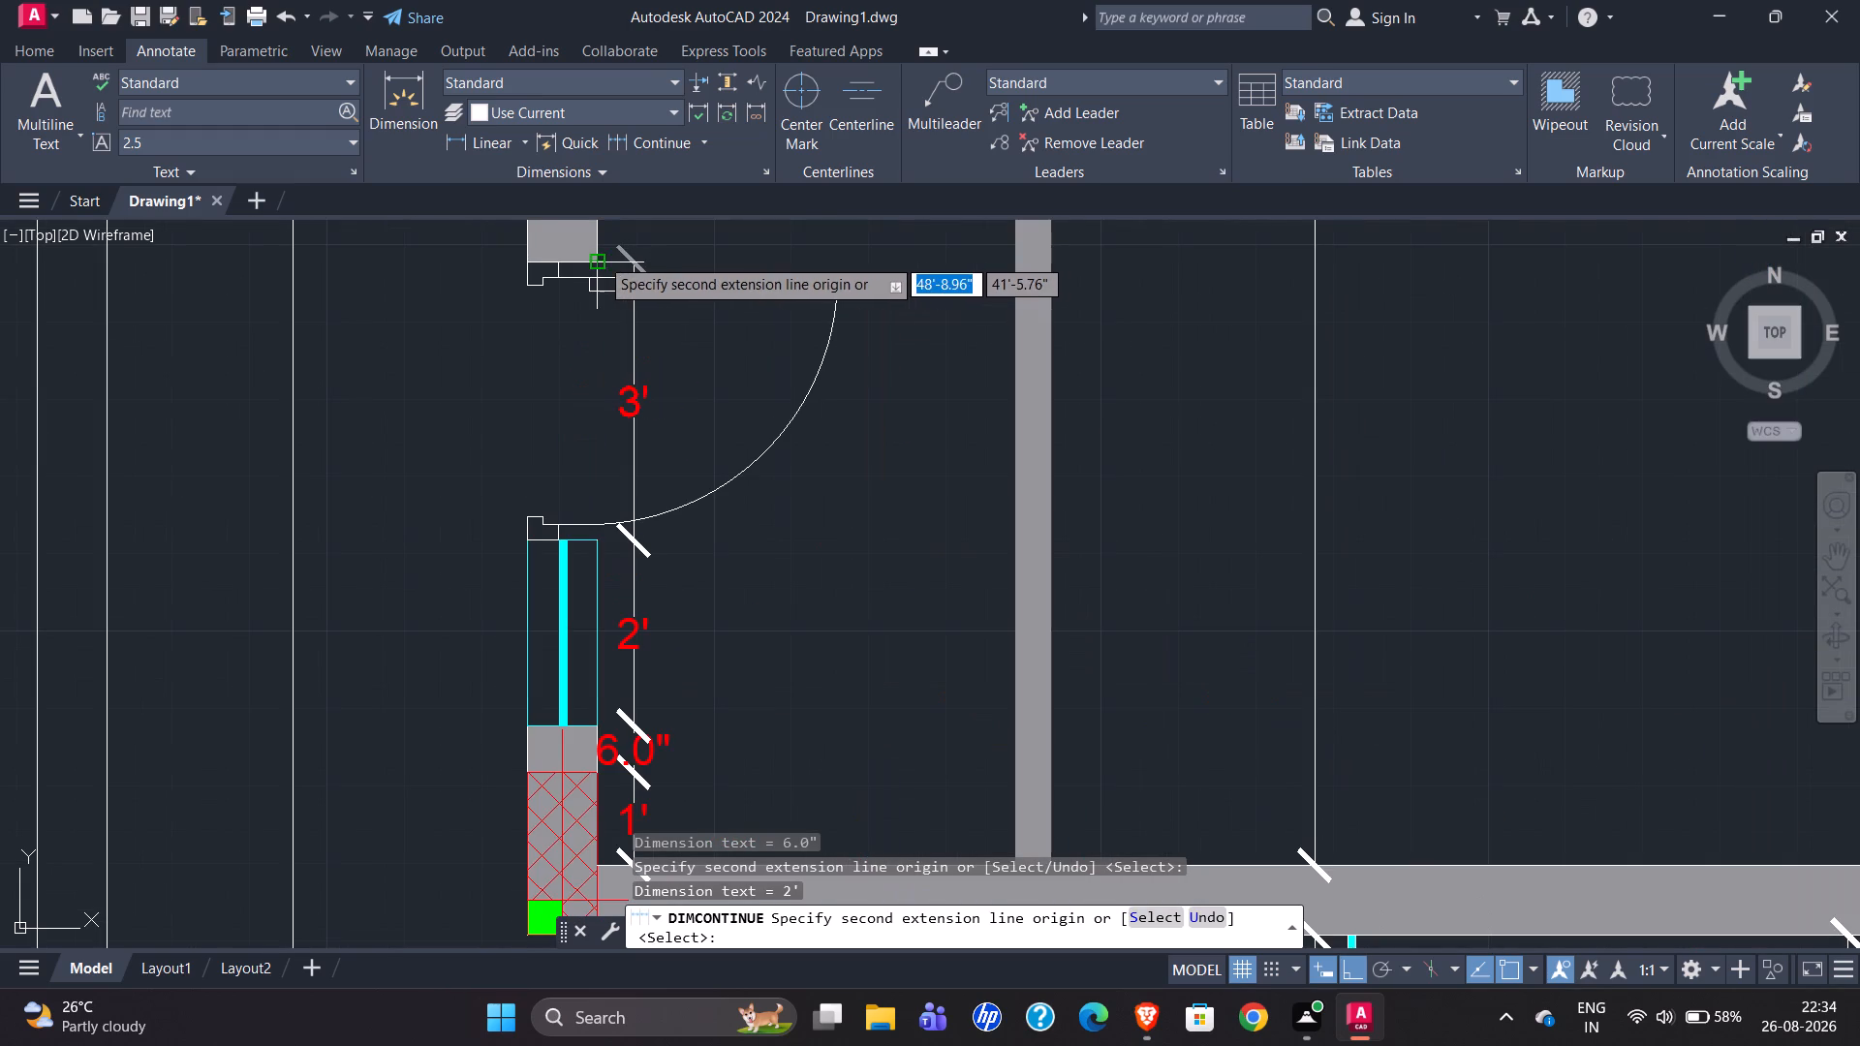
click(600, 257)
scroll(582, 416, down, 2)
scroll(590, 338, up, 4)
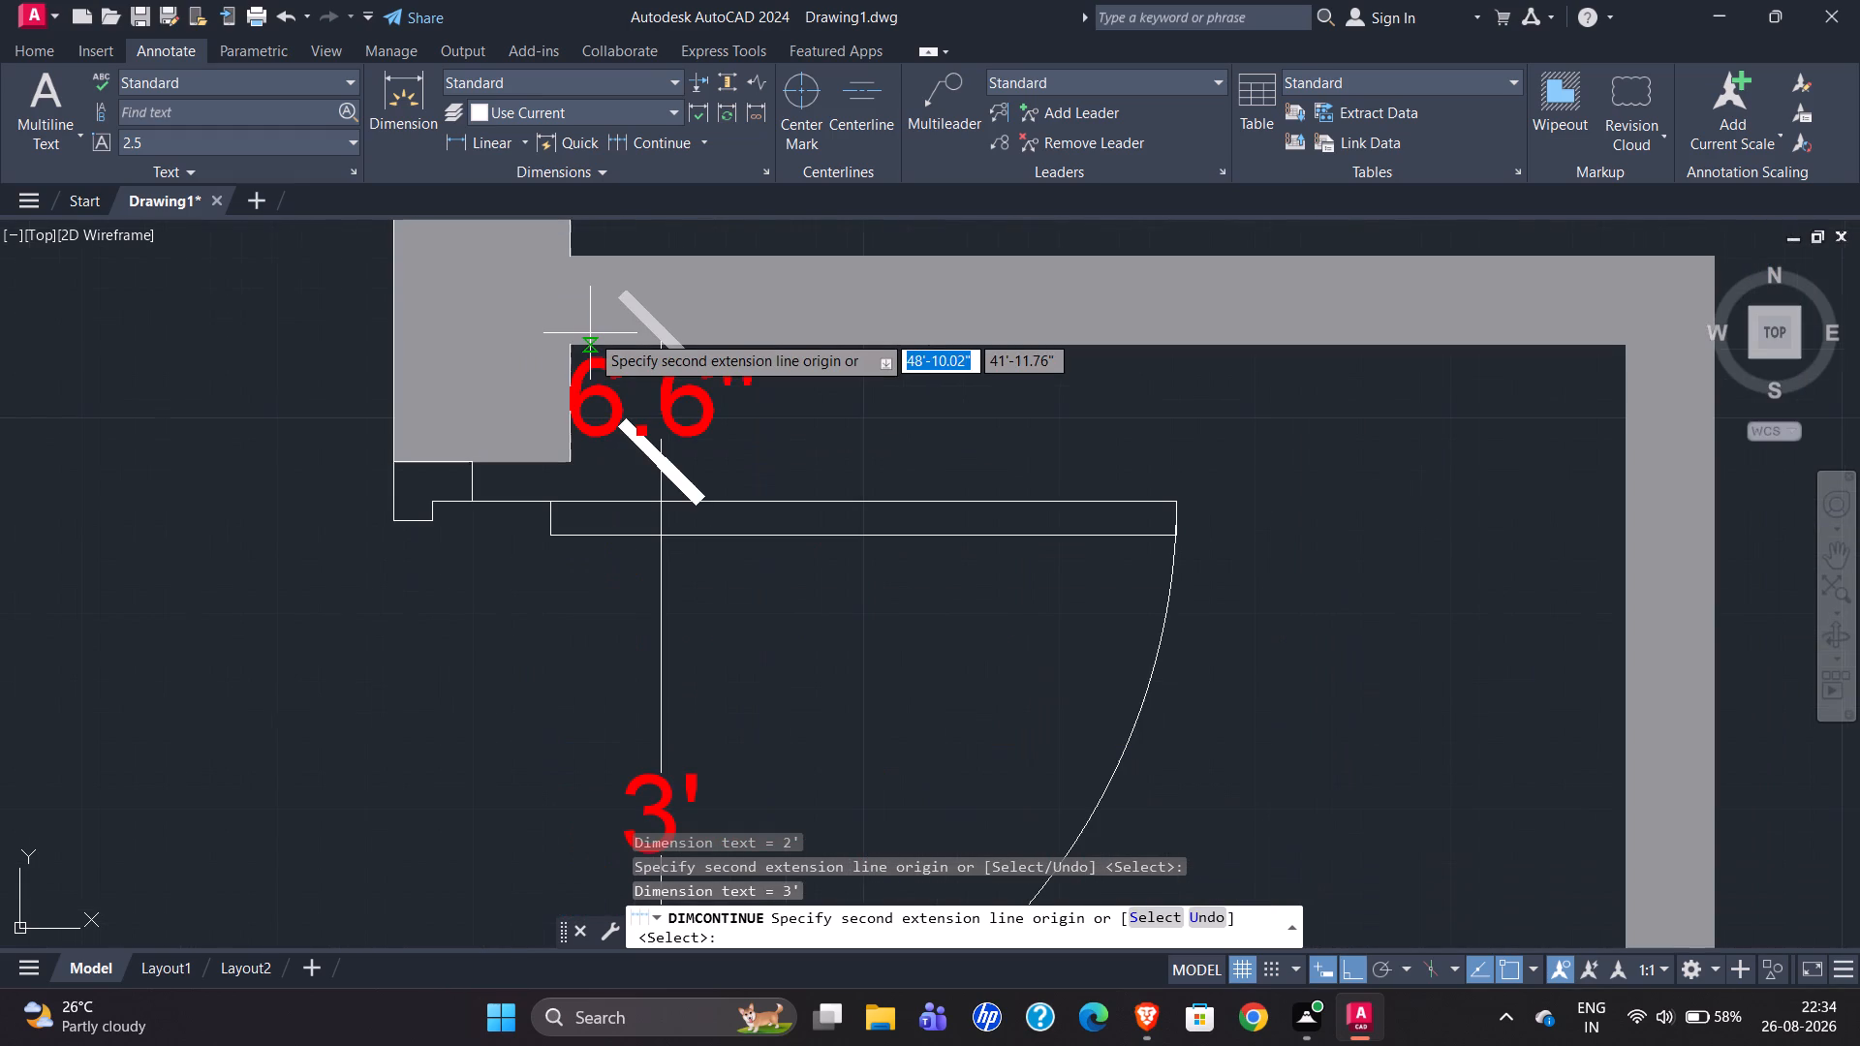
click(573, 344)
scroll(732, 516, down, 1)
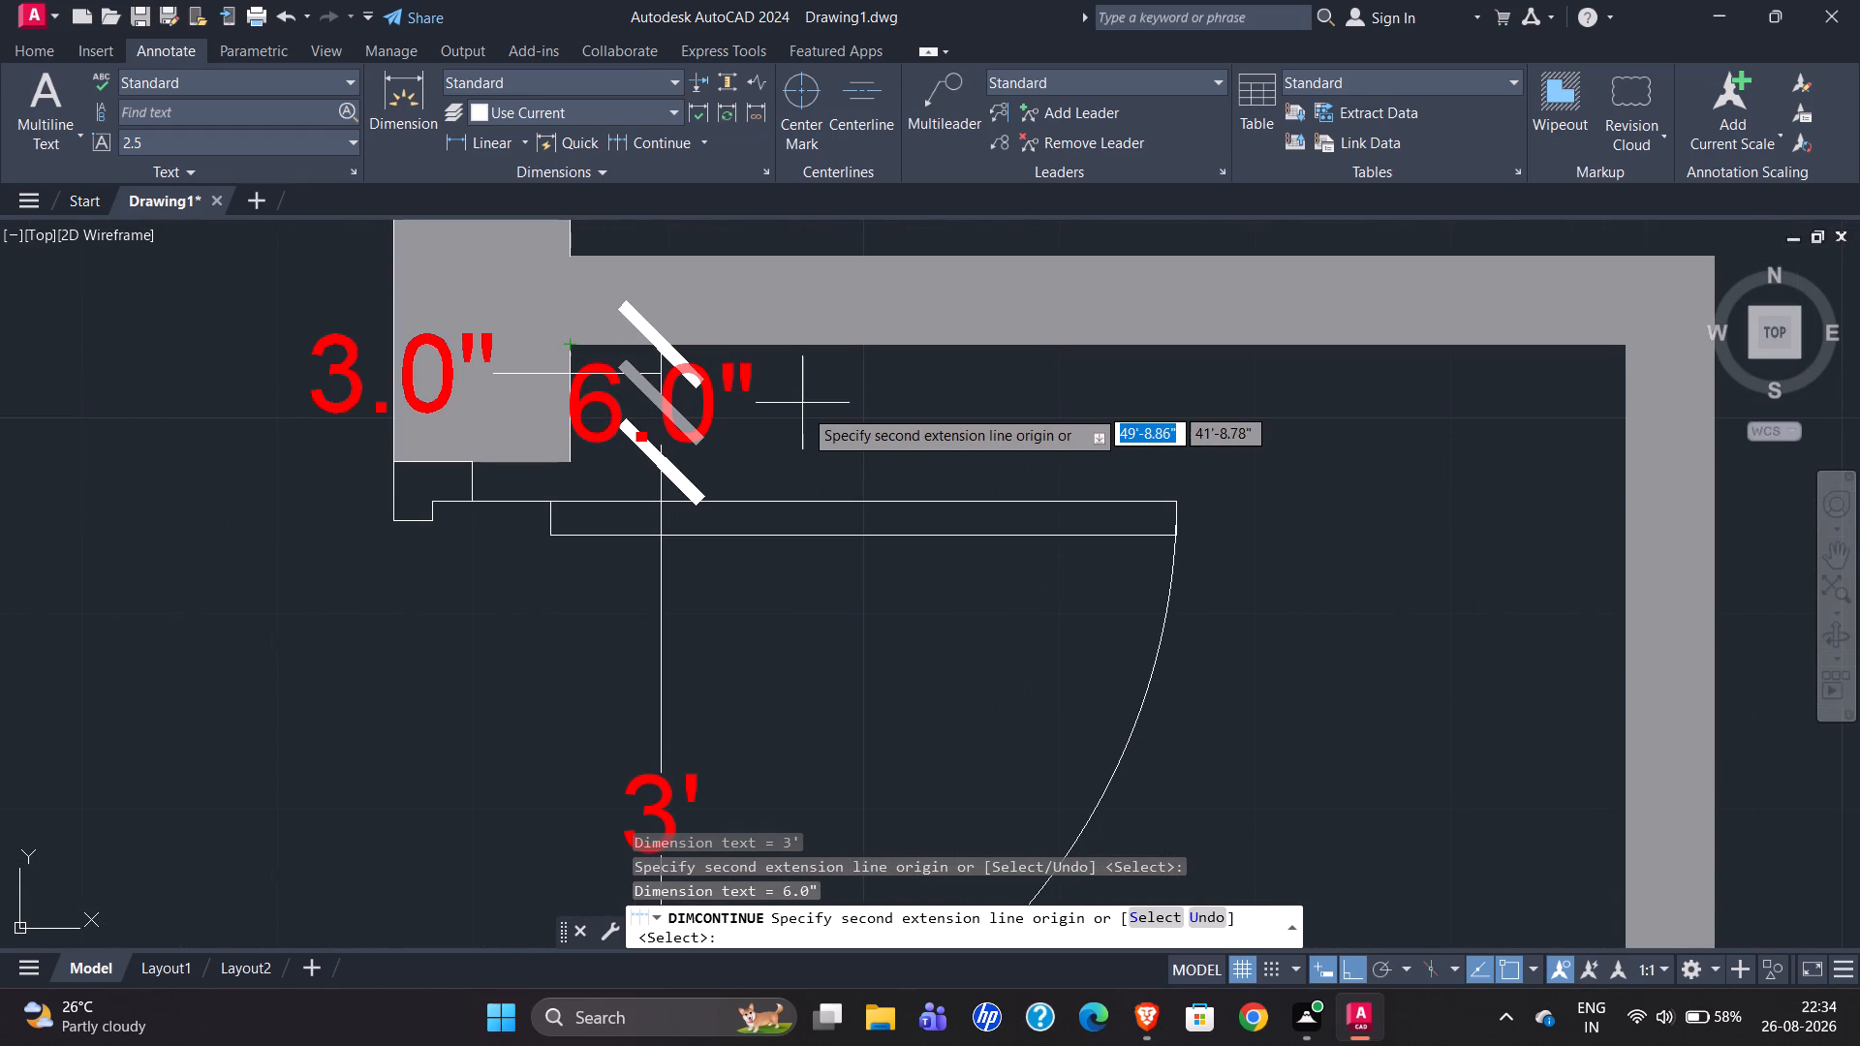
Examine the reference plan's dimensions on the short wall piece between doors D1 and D2, on both sides of the toilet partition.
scroll(803, 408, down, 2)
scroll(729, 438, down, 4)
scroll(805, 511, down, 2)
scroll(409, 489, up, 5)
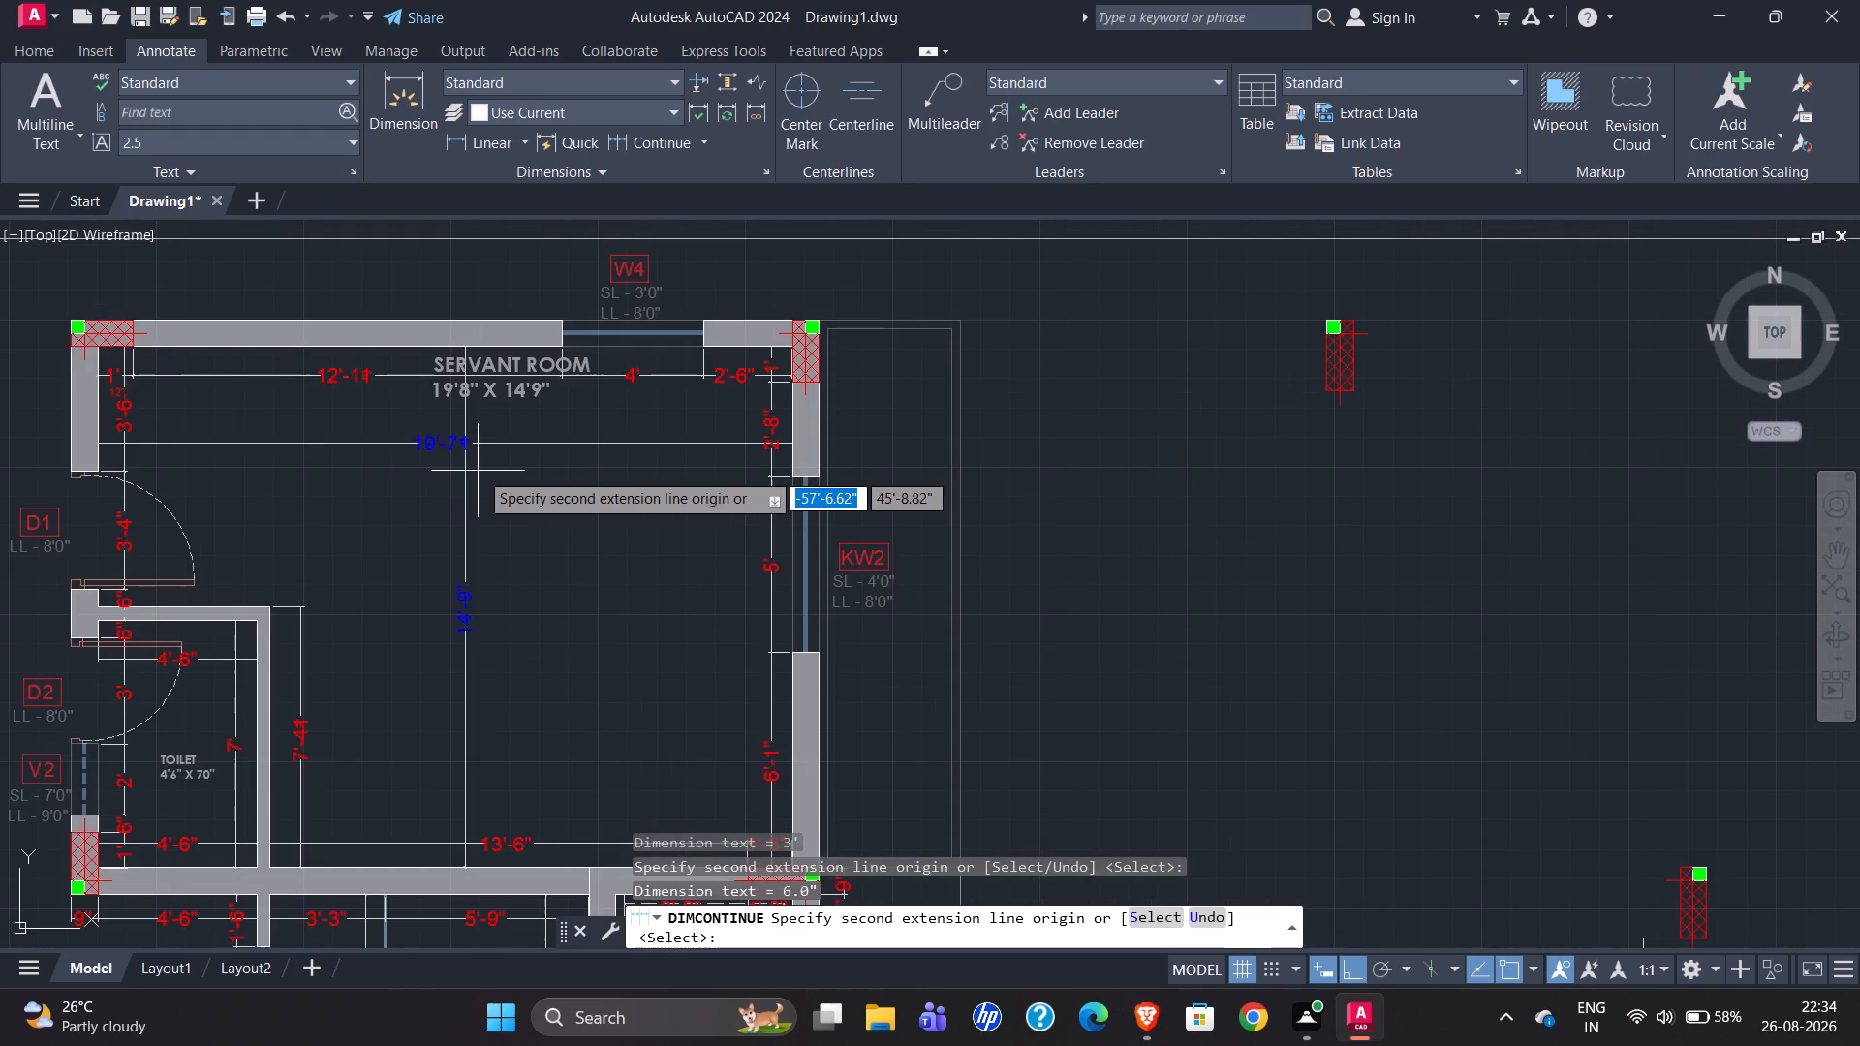
scroll(126, 637, up, 3)
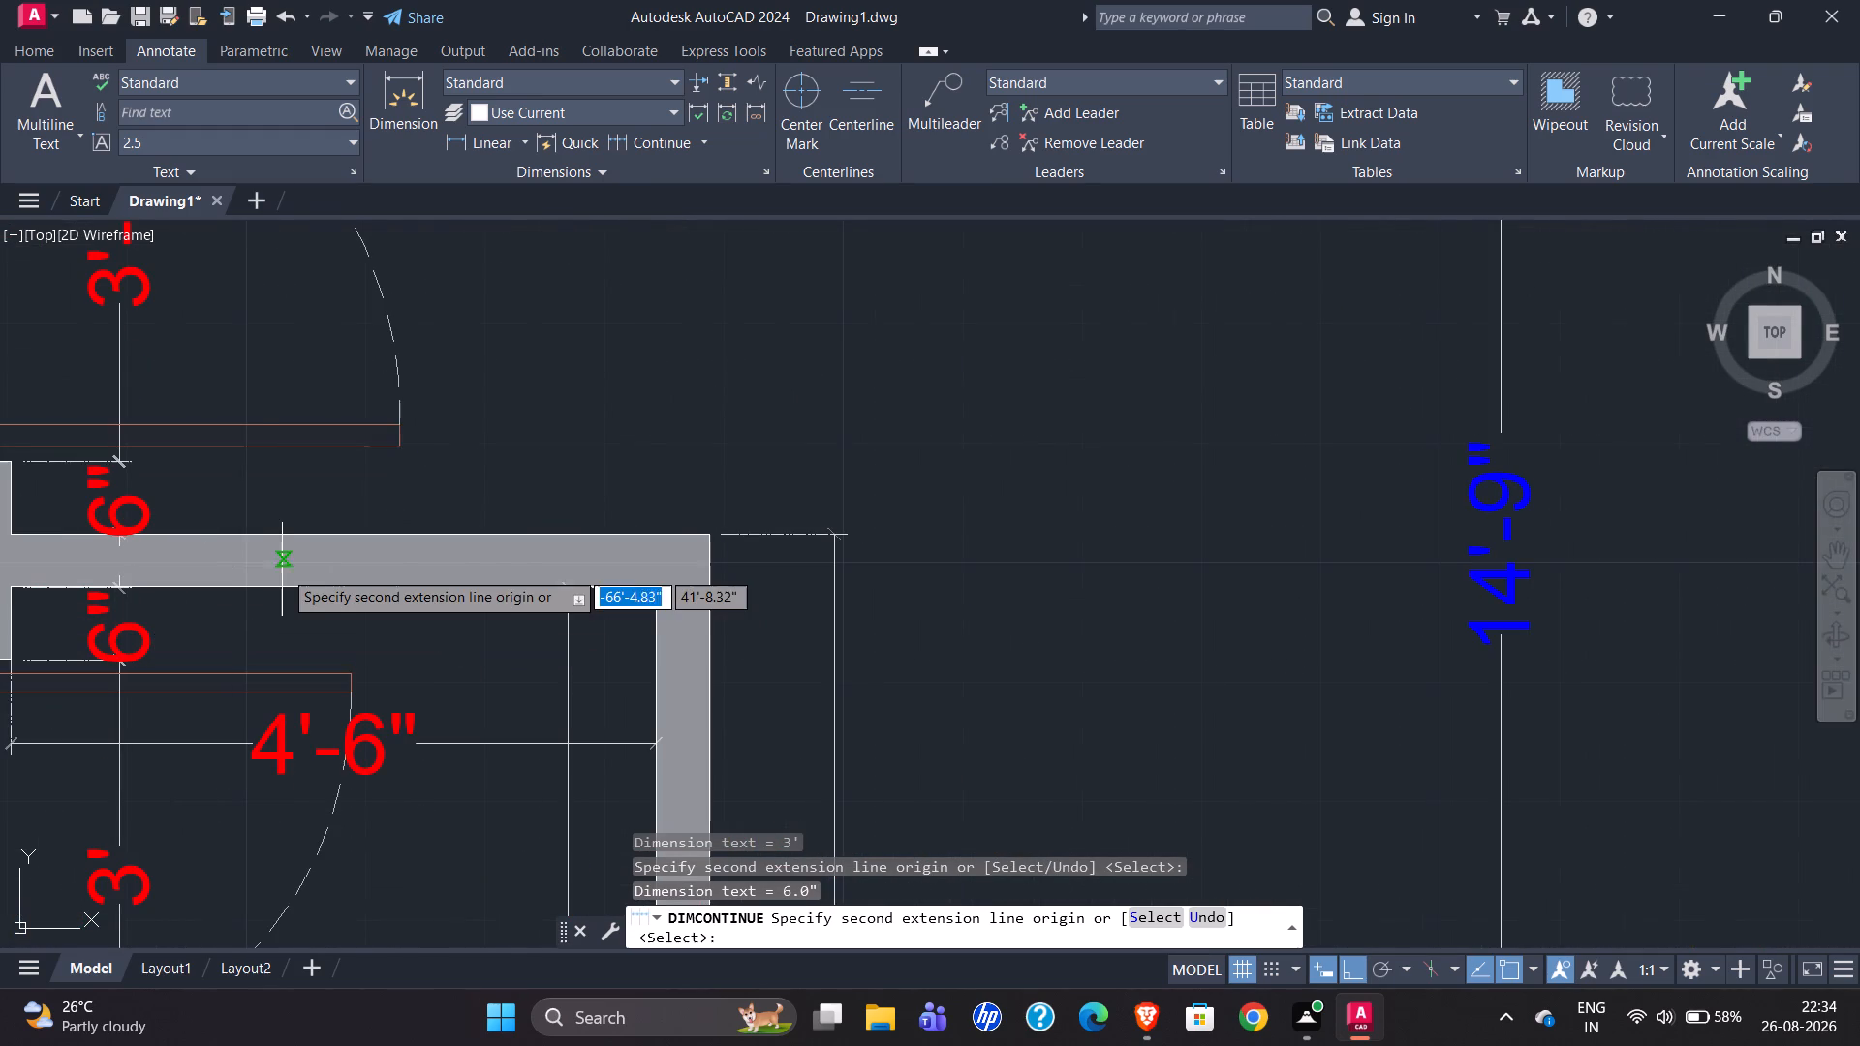
scroll(282, 568, down, 2)
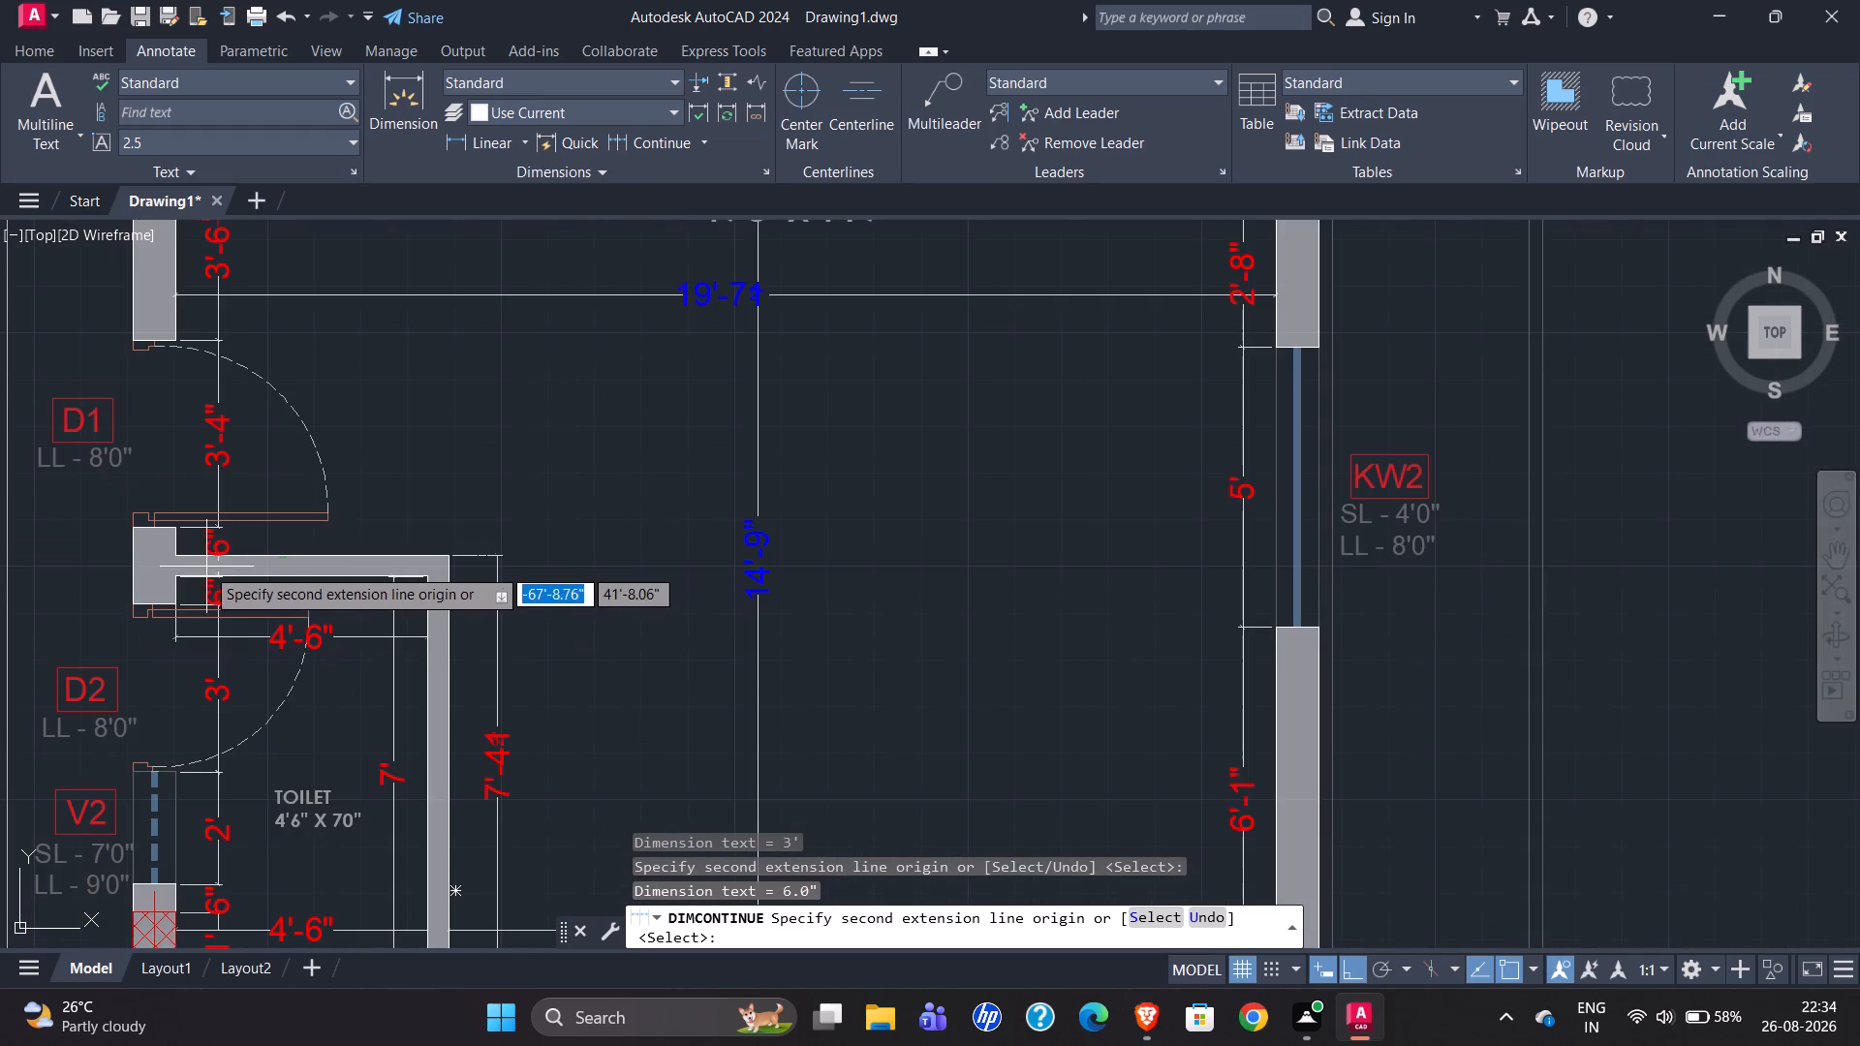
scroll(157, 576, down, 4)
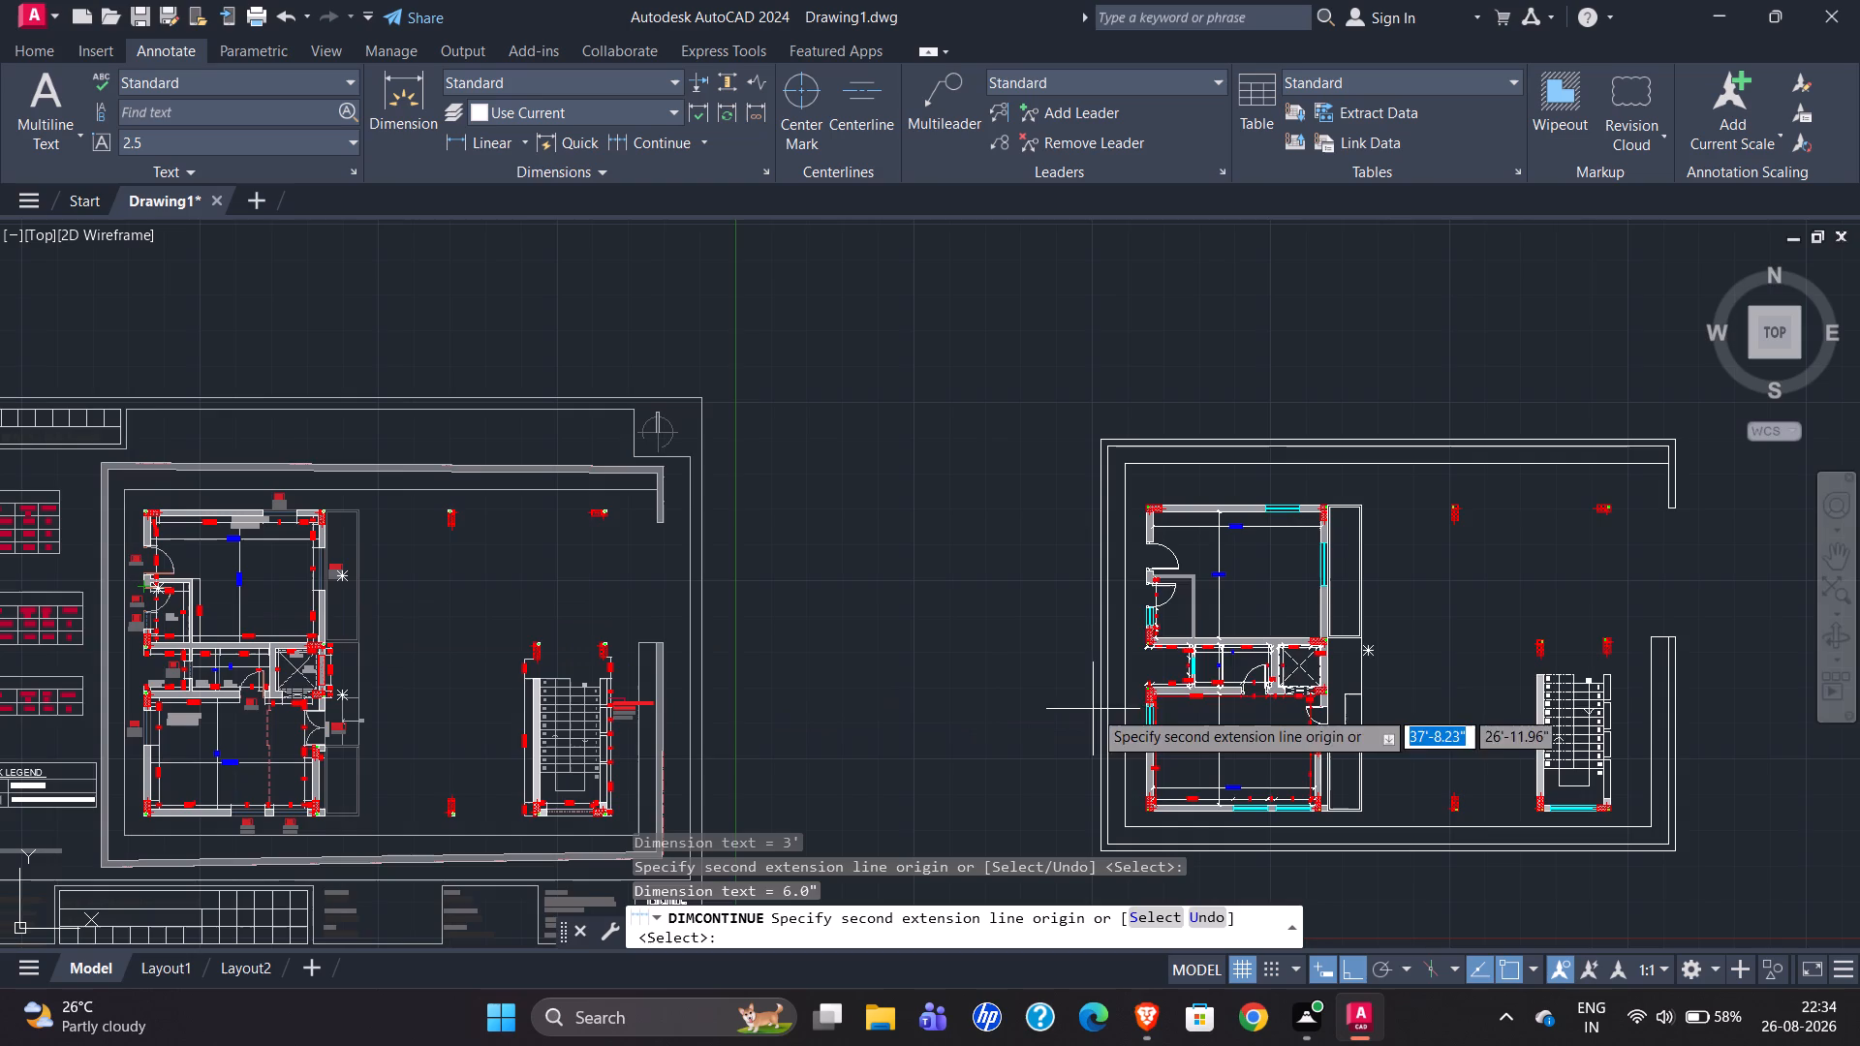
scroll(1178, 580, up, 5)
key(Escape)
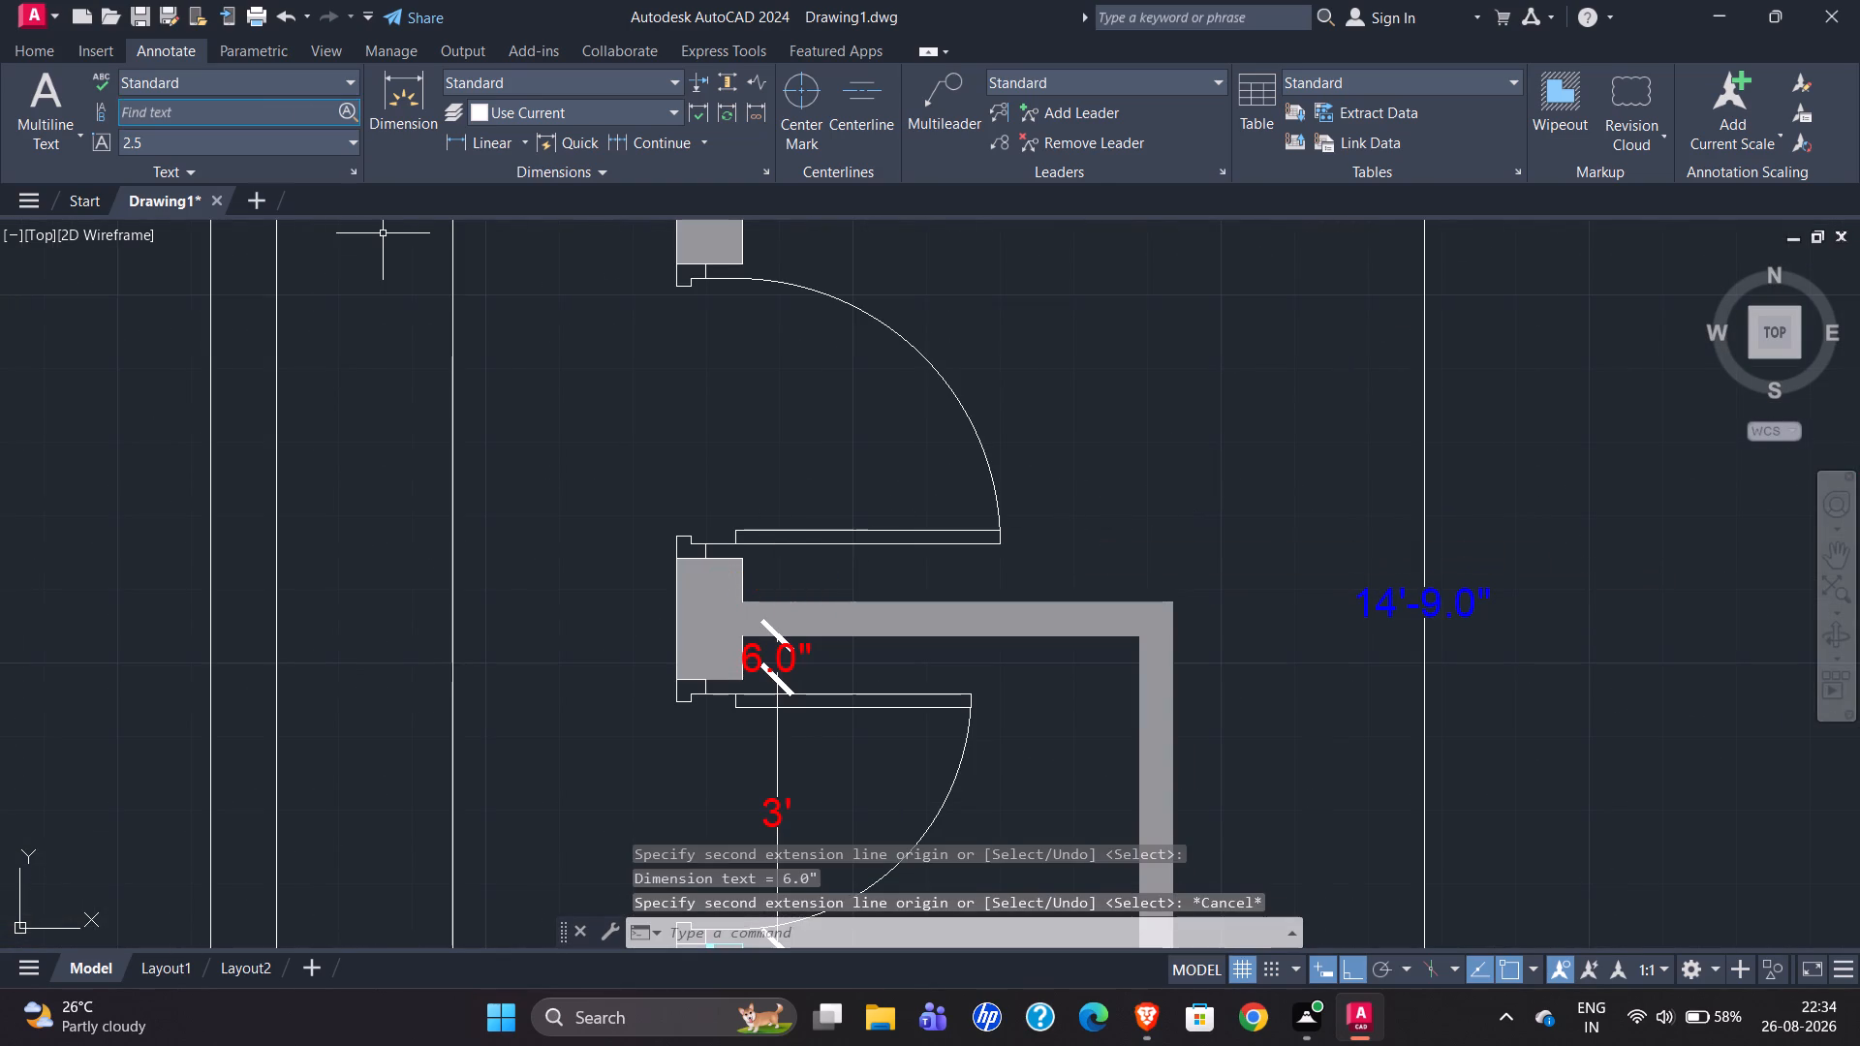
Dimension the short wall return from the toilet partition's north face up to the servant room's entrance door opening.
click(393, 108)
scroll(756, 572, up, 3)
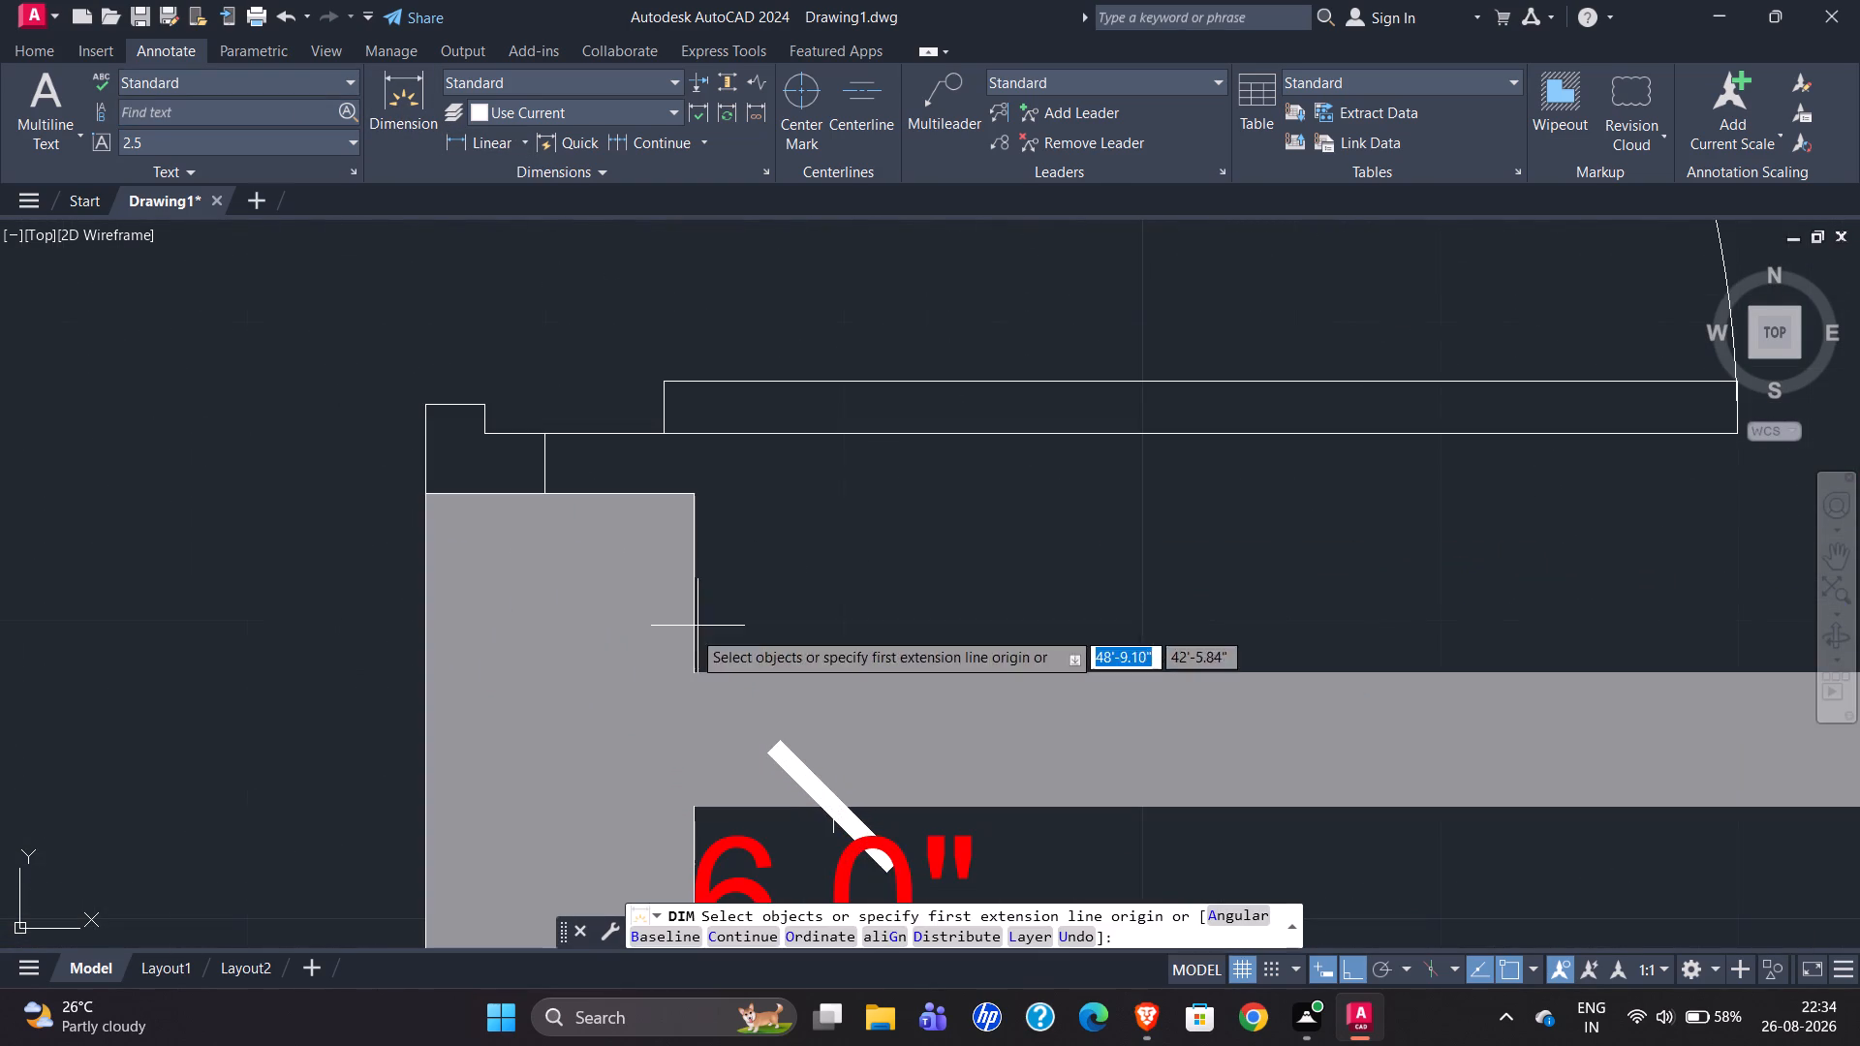
click(697, 676)
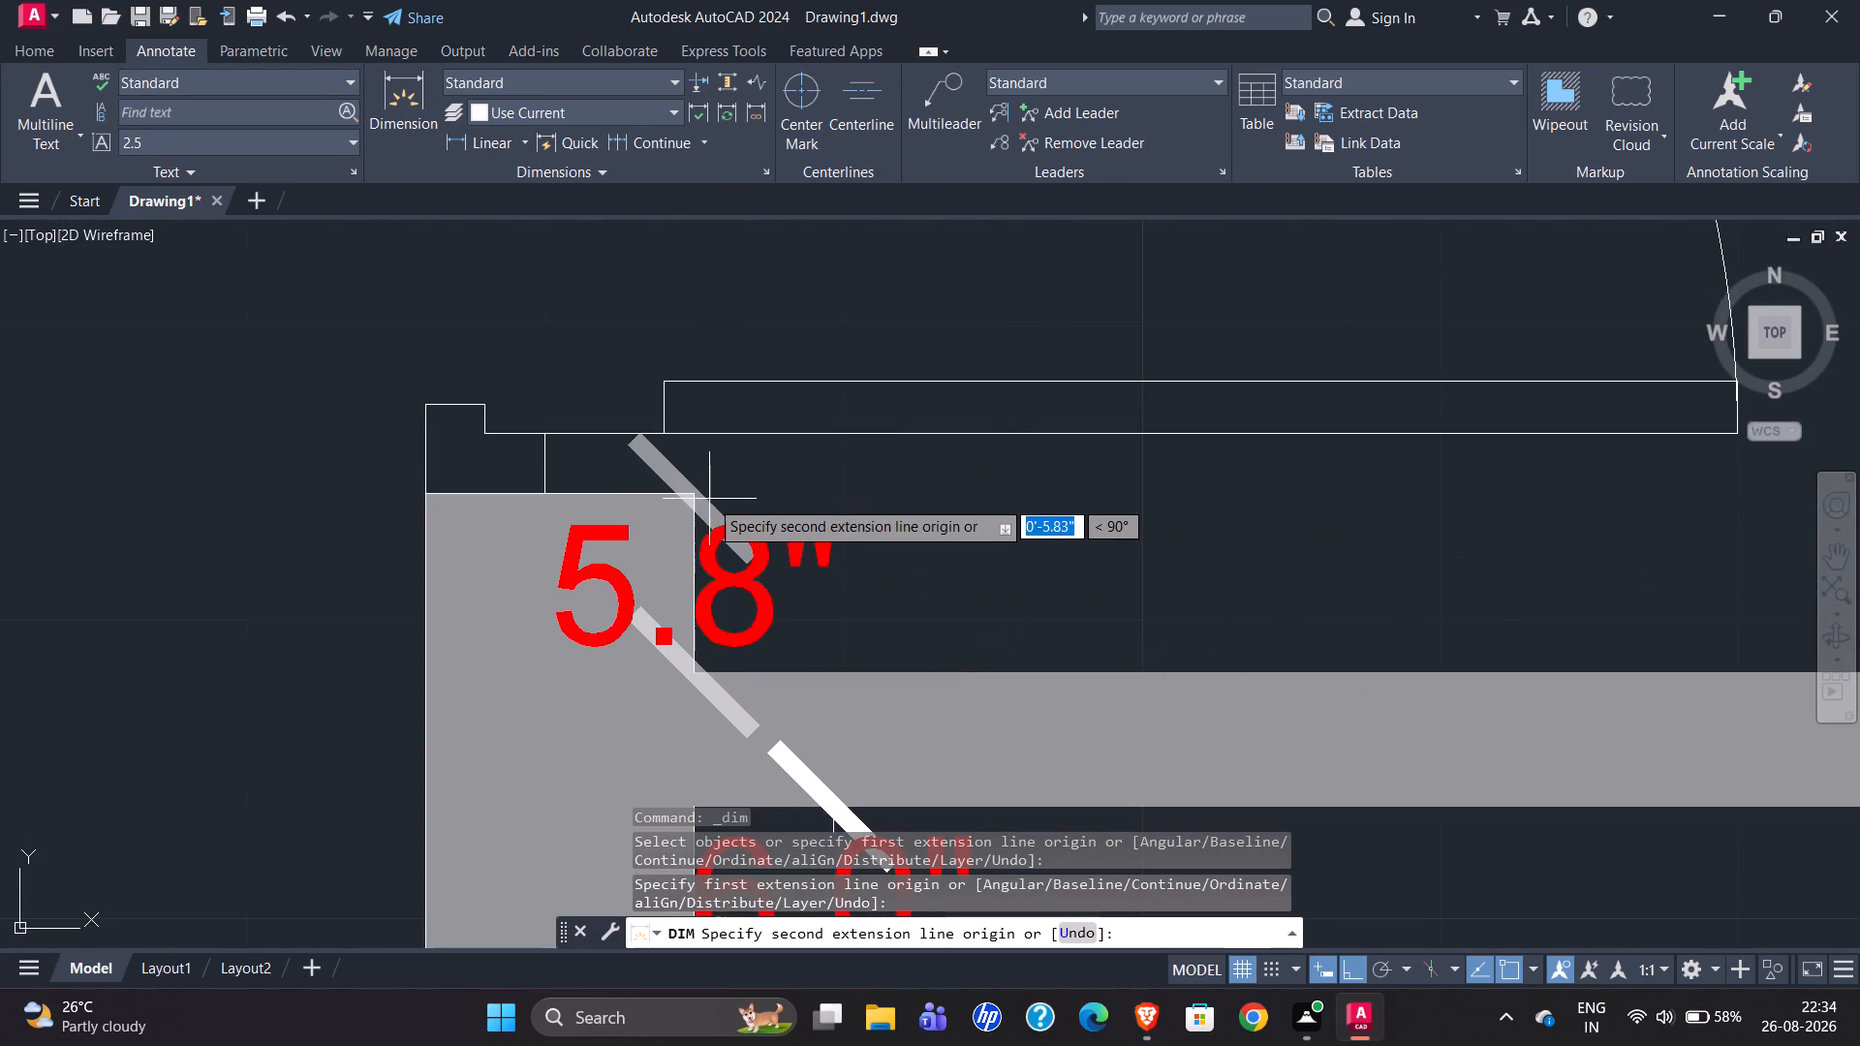
click(694, 494)
click(924, 550)
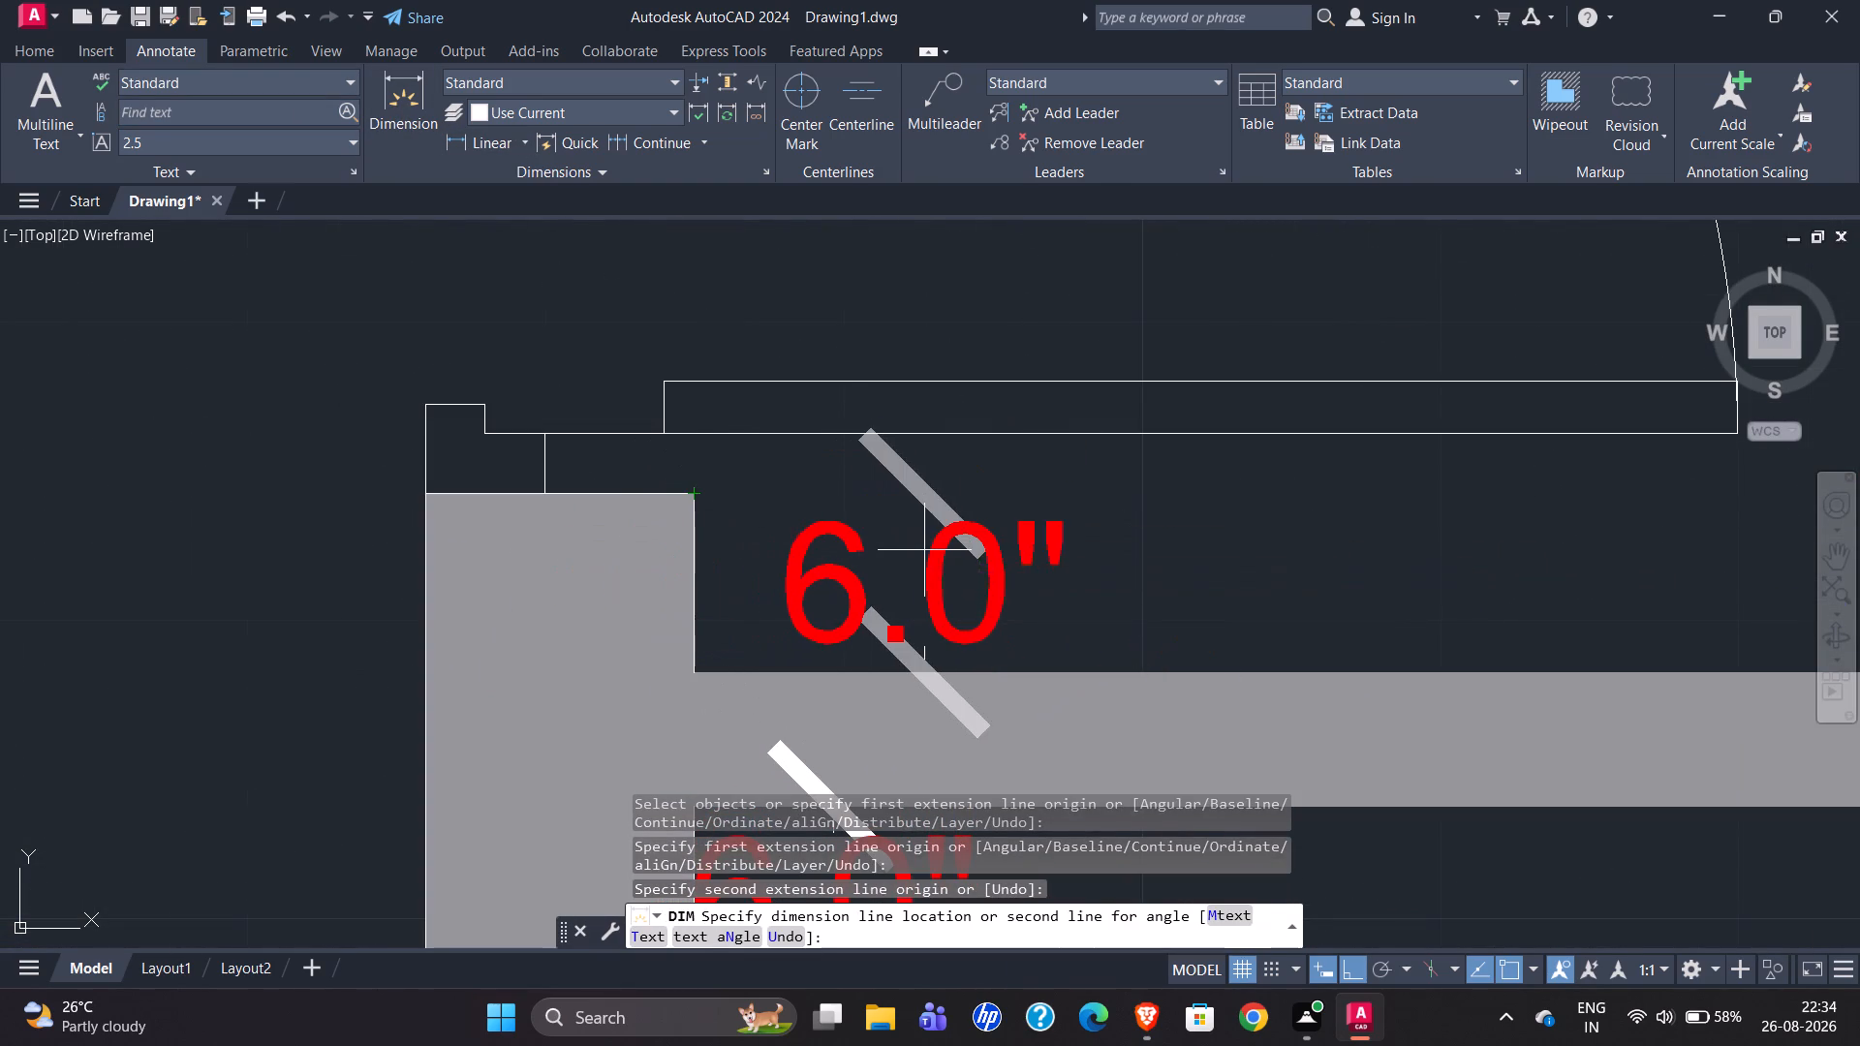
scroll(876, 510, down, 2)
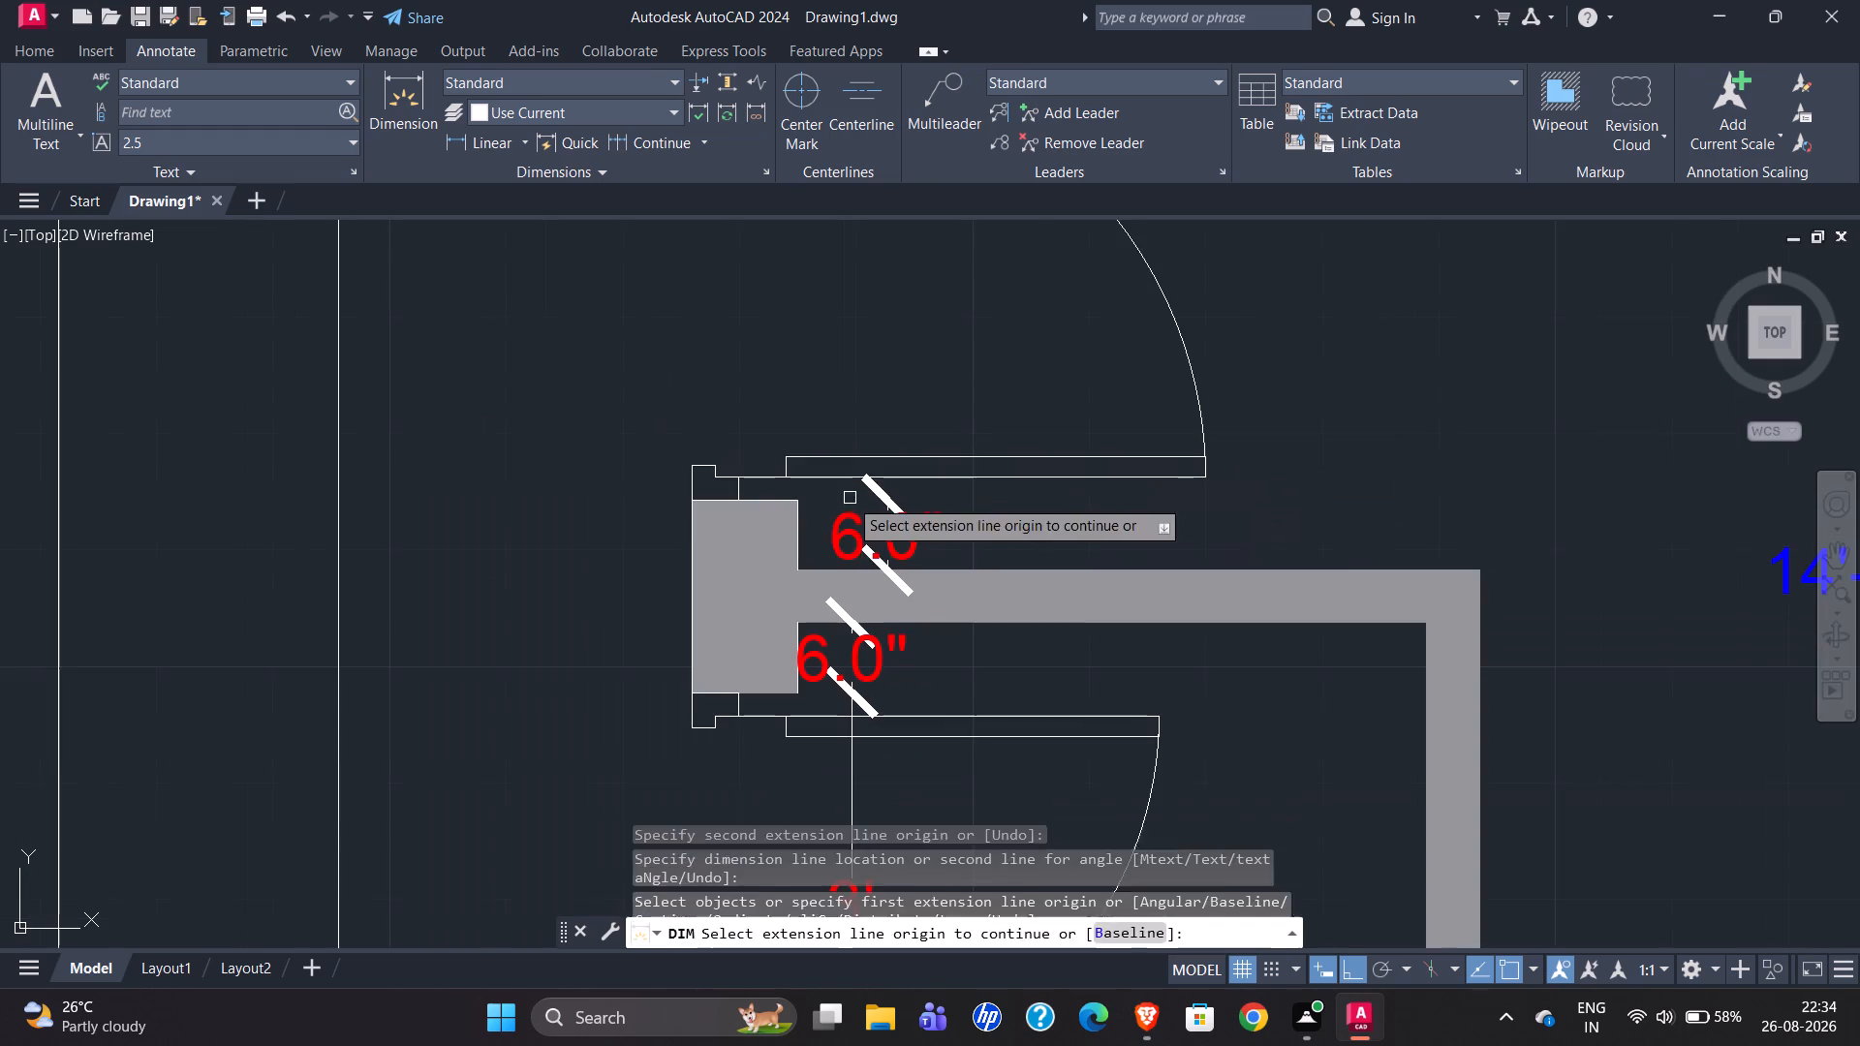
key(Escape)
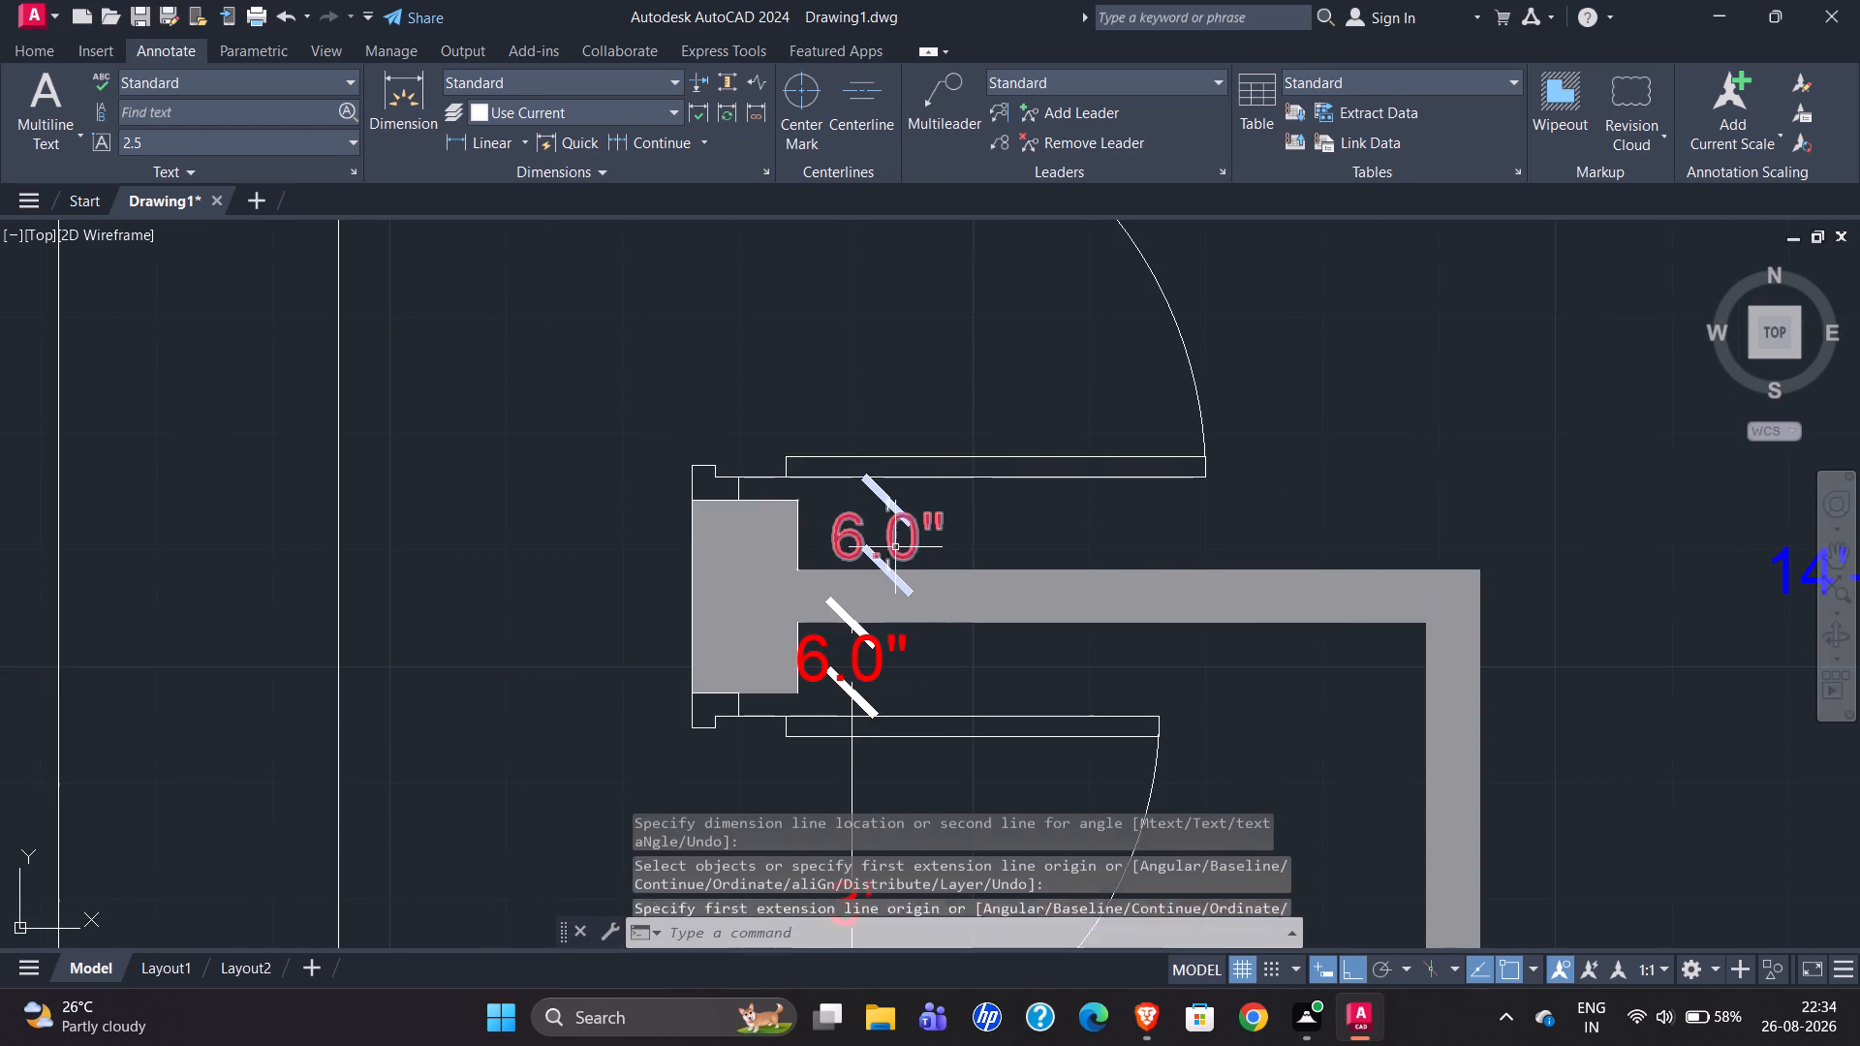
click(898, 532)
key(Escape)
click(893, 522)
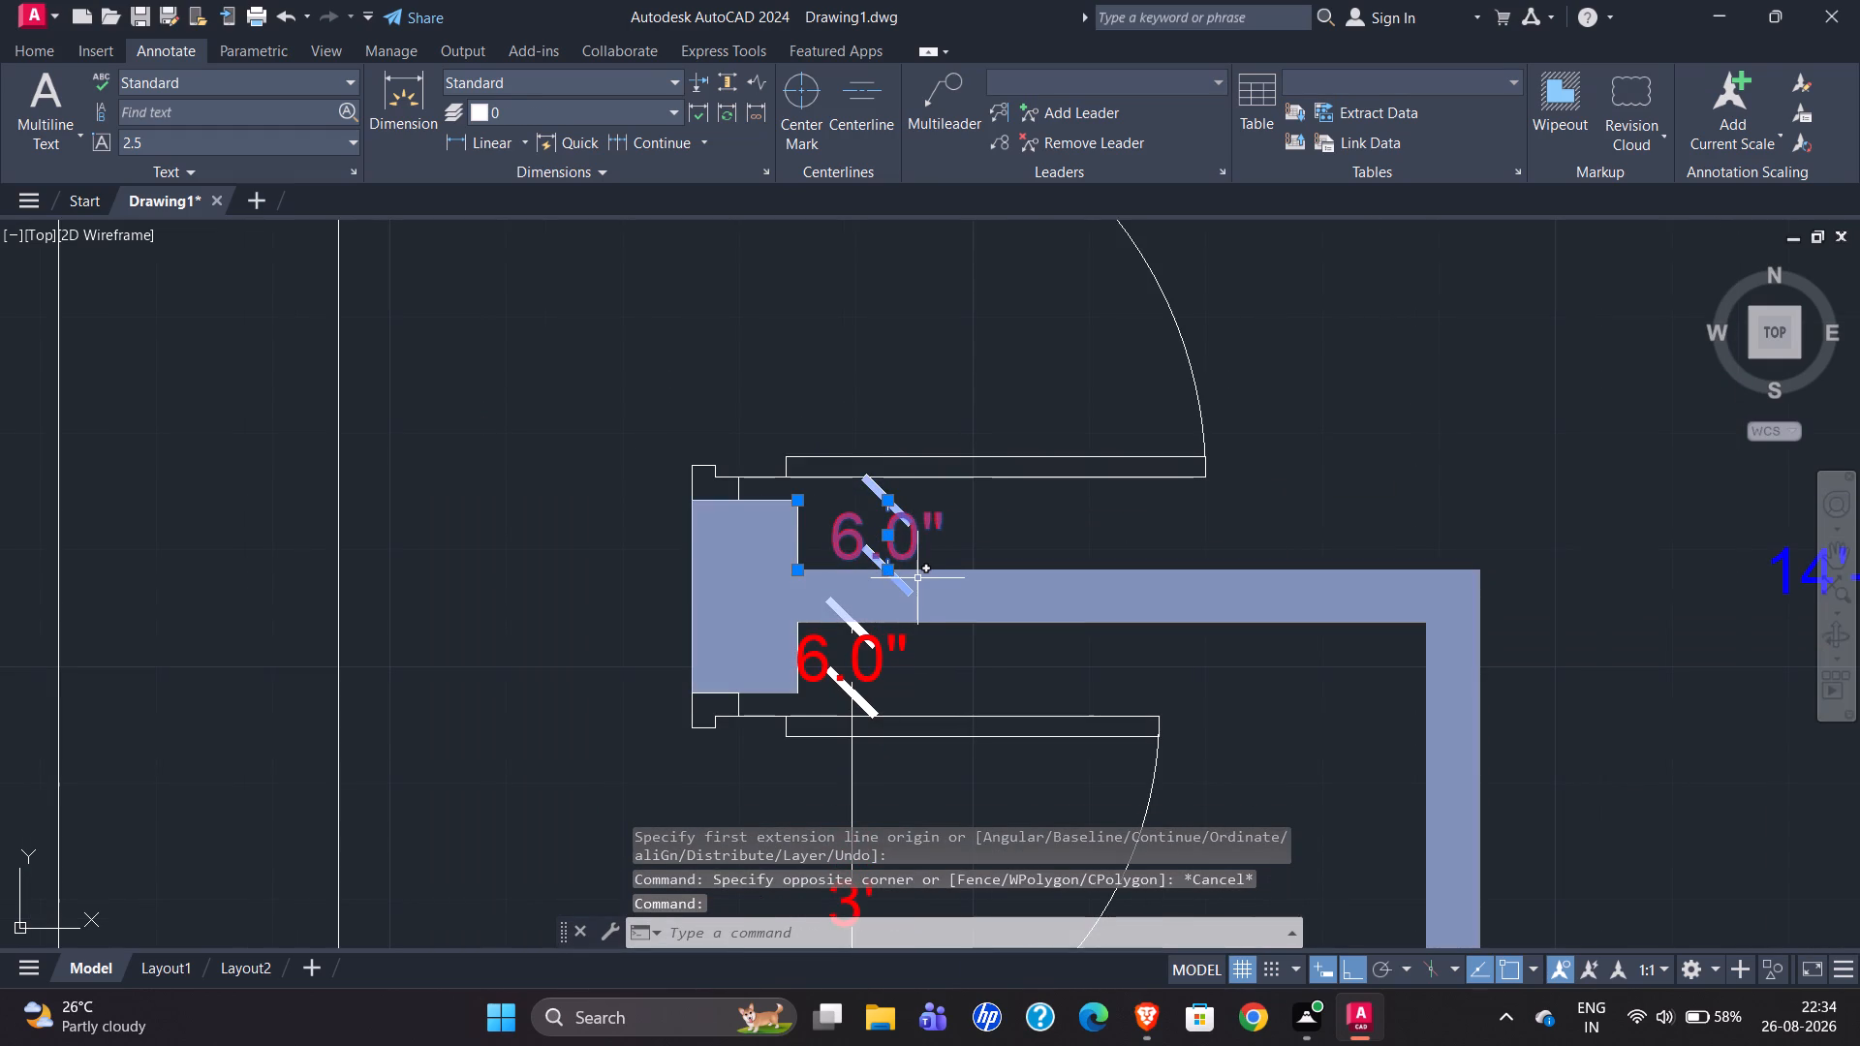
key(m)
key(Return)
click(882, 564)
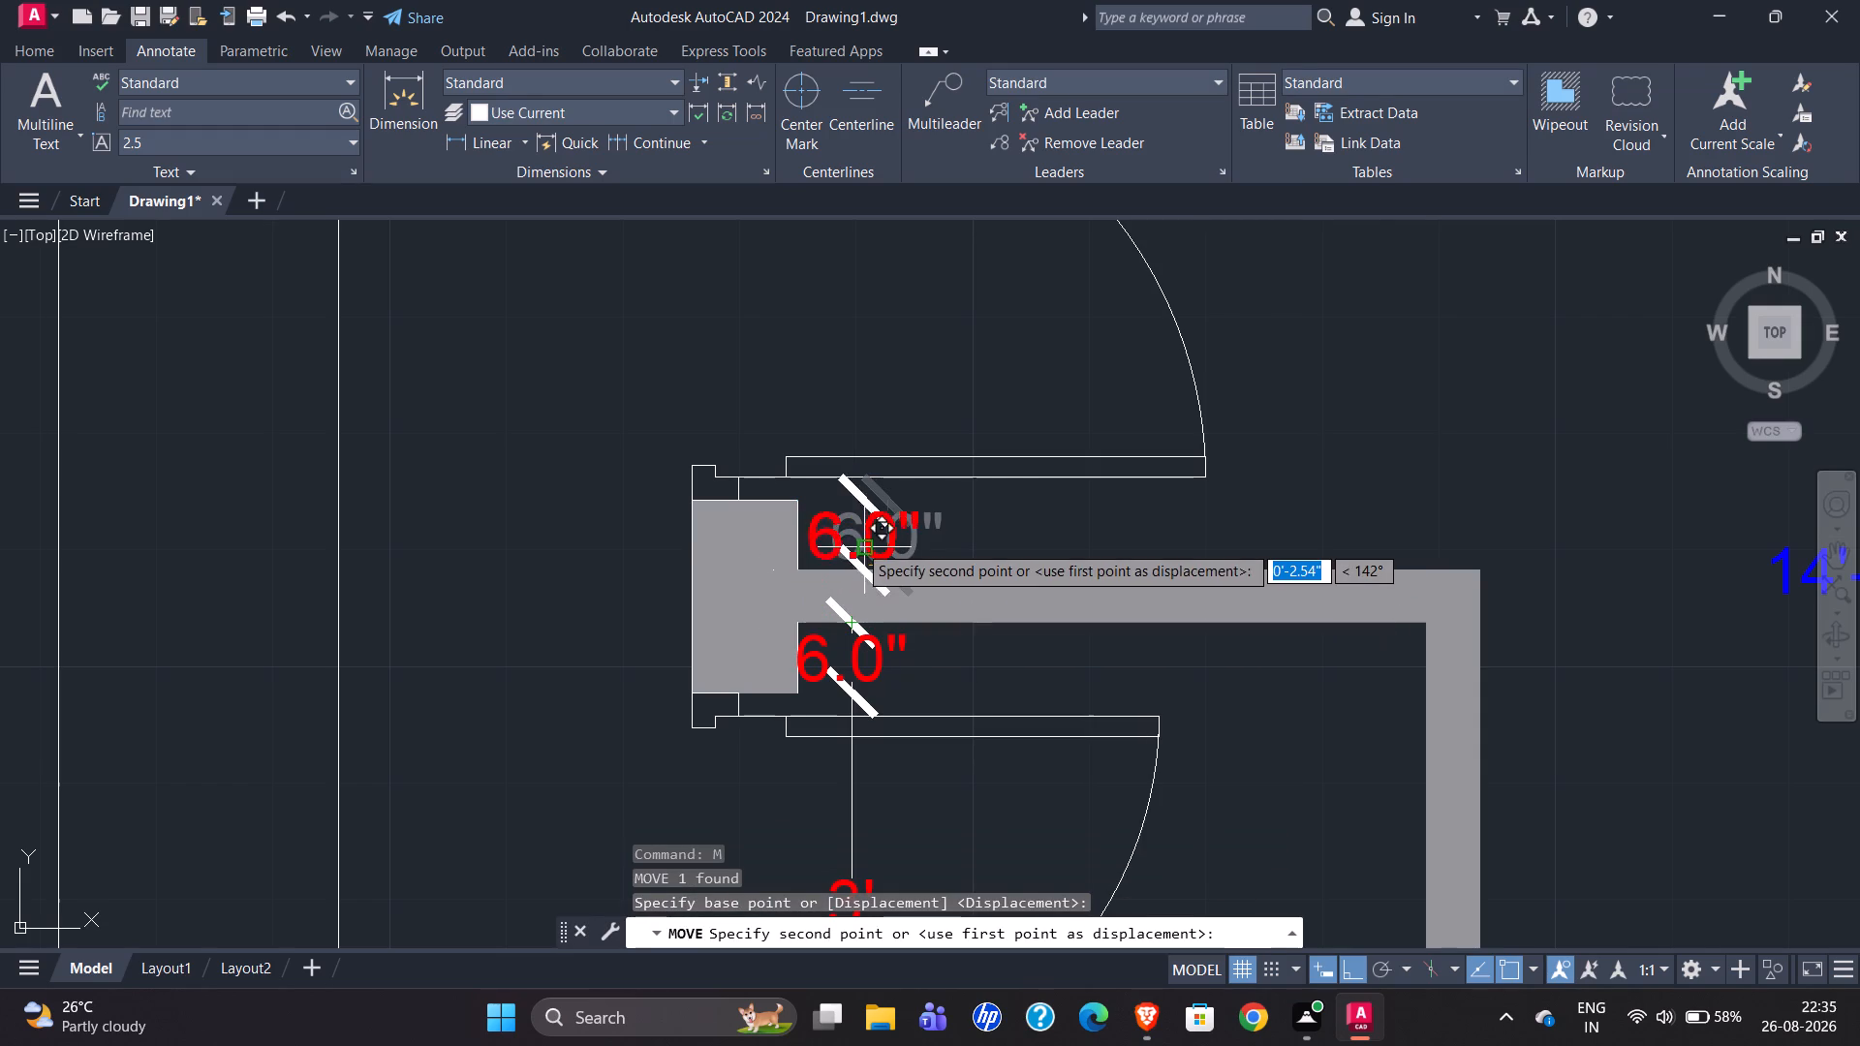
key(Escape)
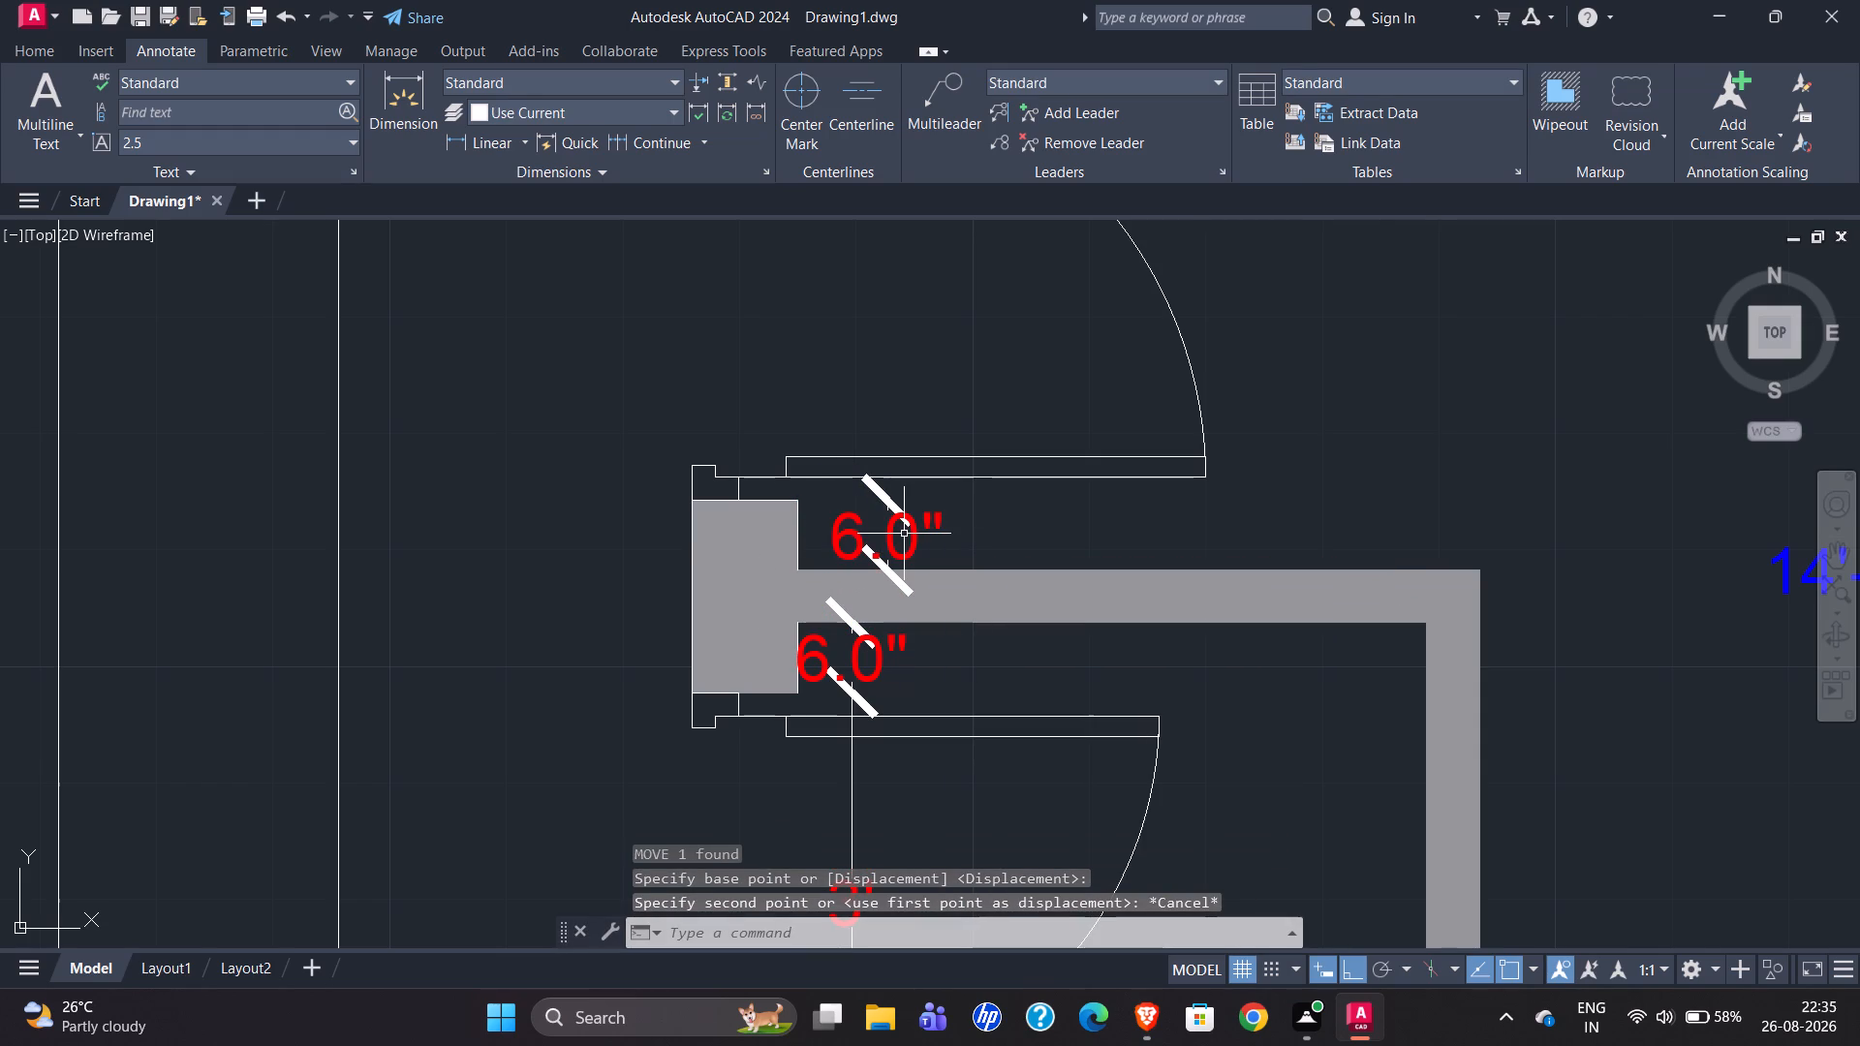
Replace the dimension on the wall return north of the toilet partition with one aligned to the toilet's west wall dimension chain.
click(897, 531)
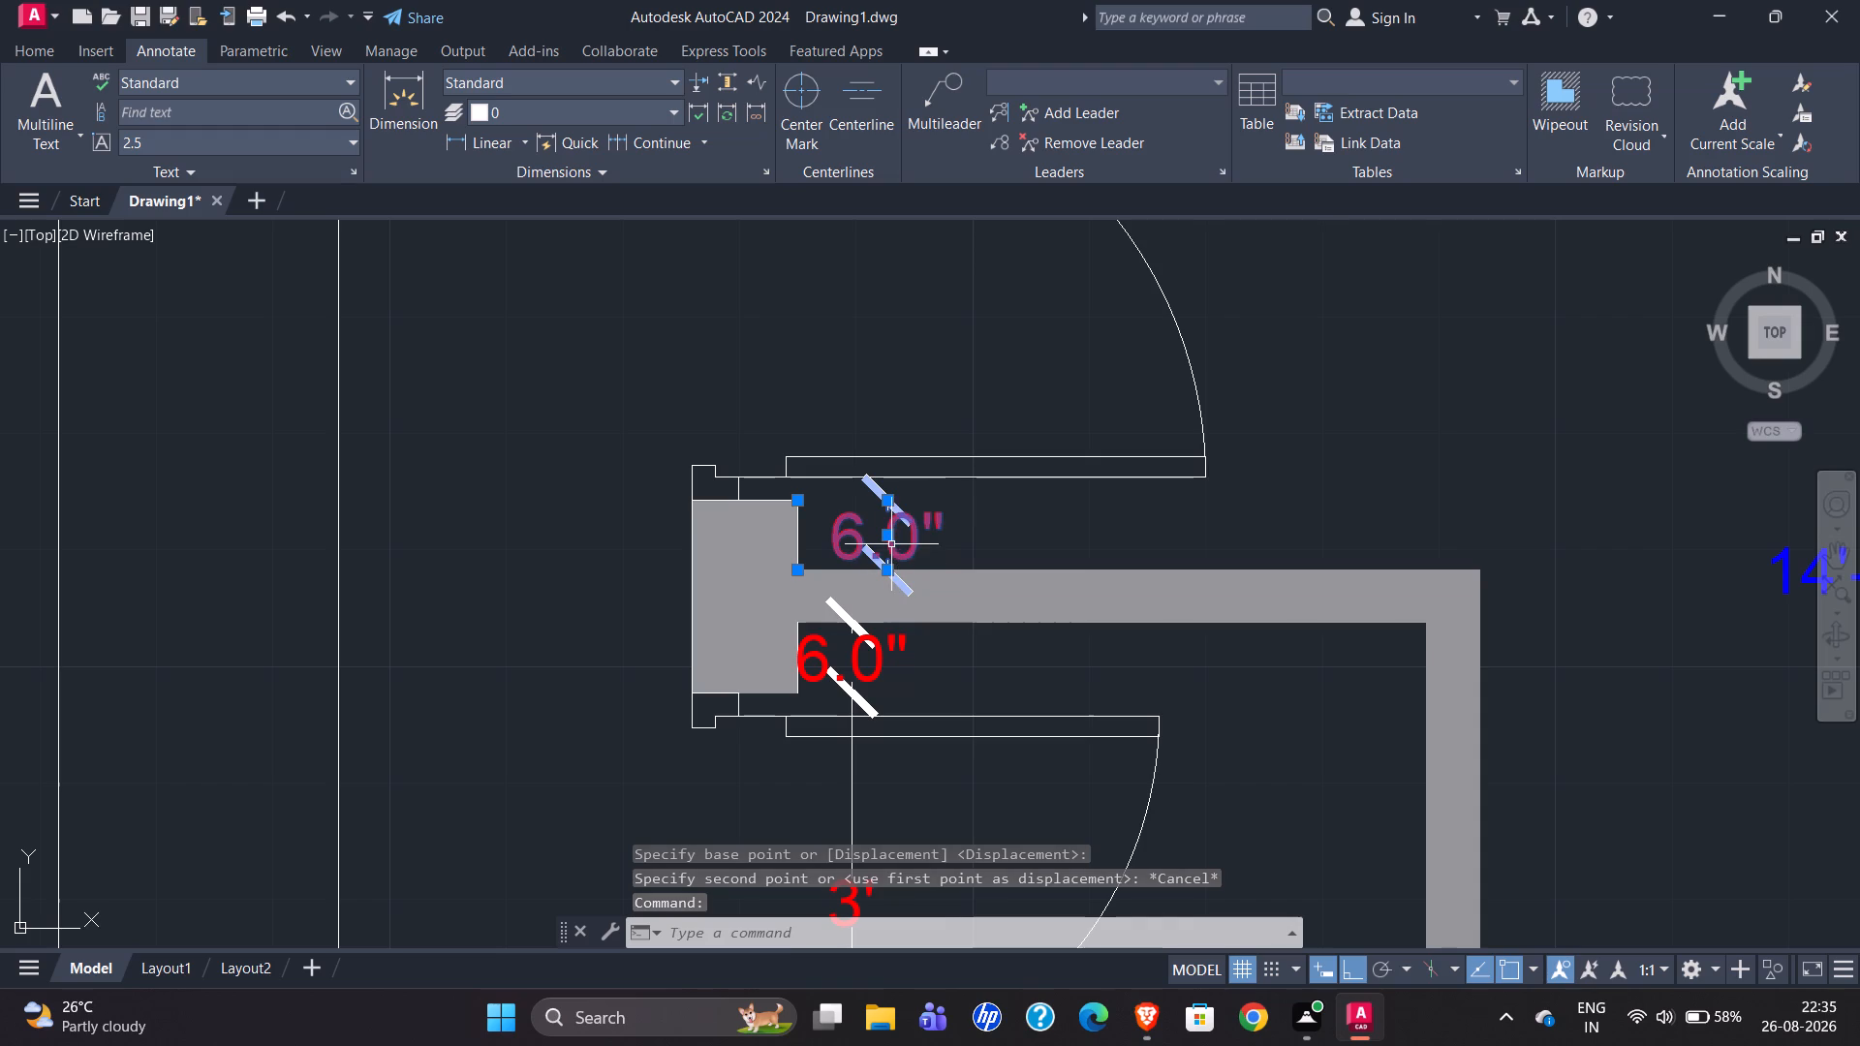
click(890, 538)
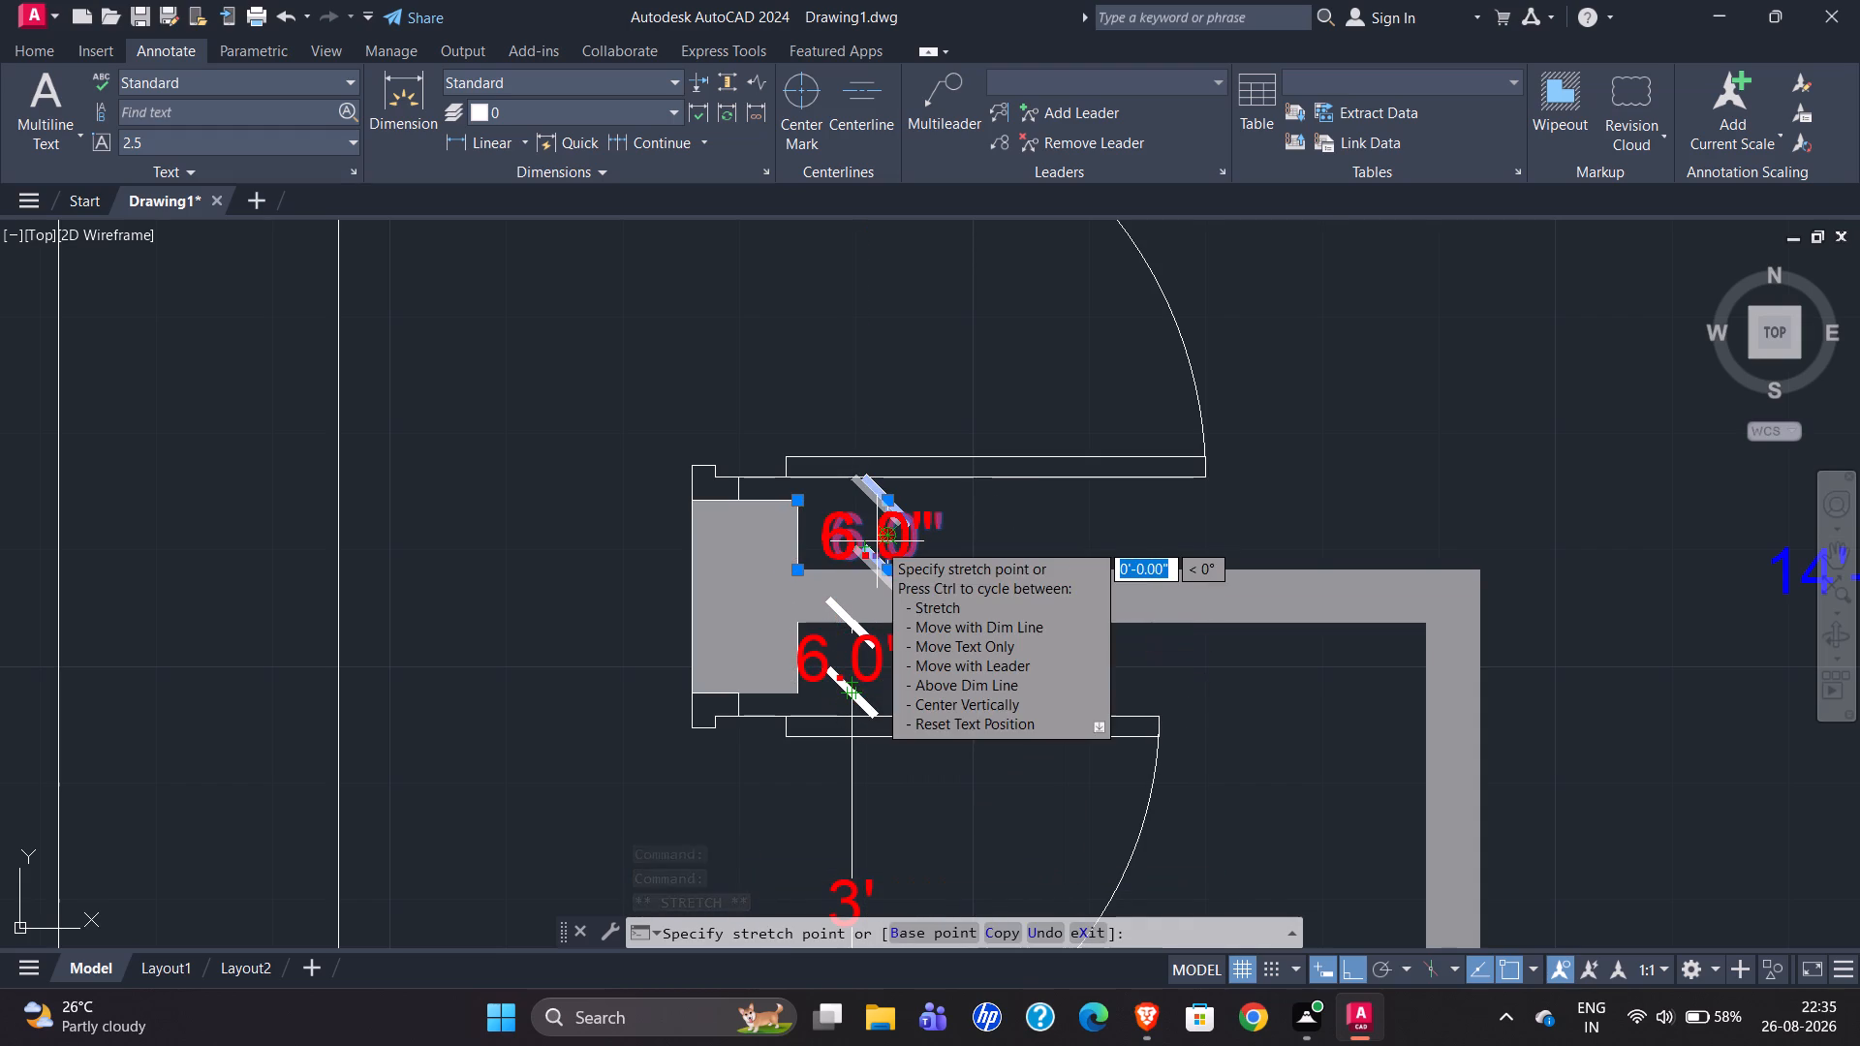
key(Escape)
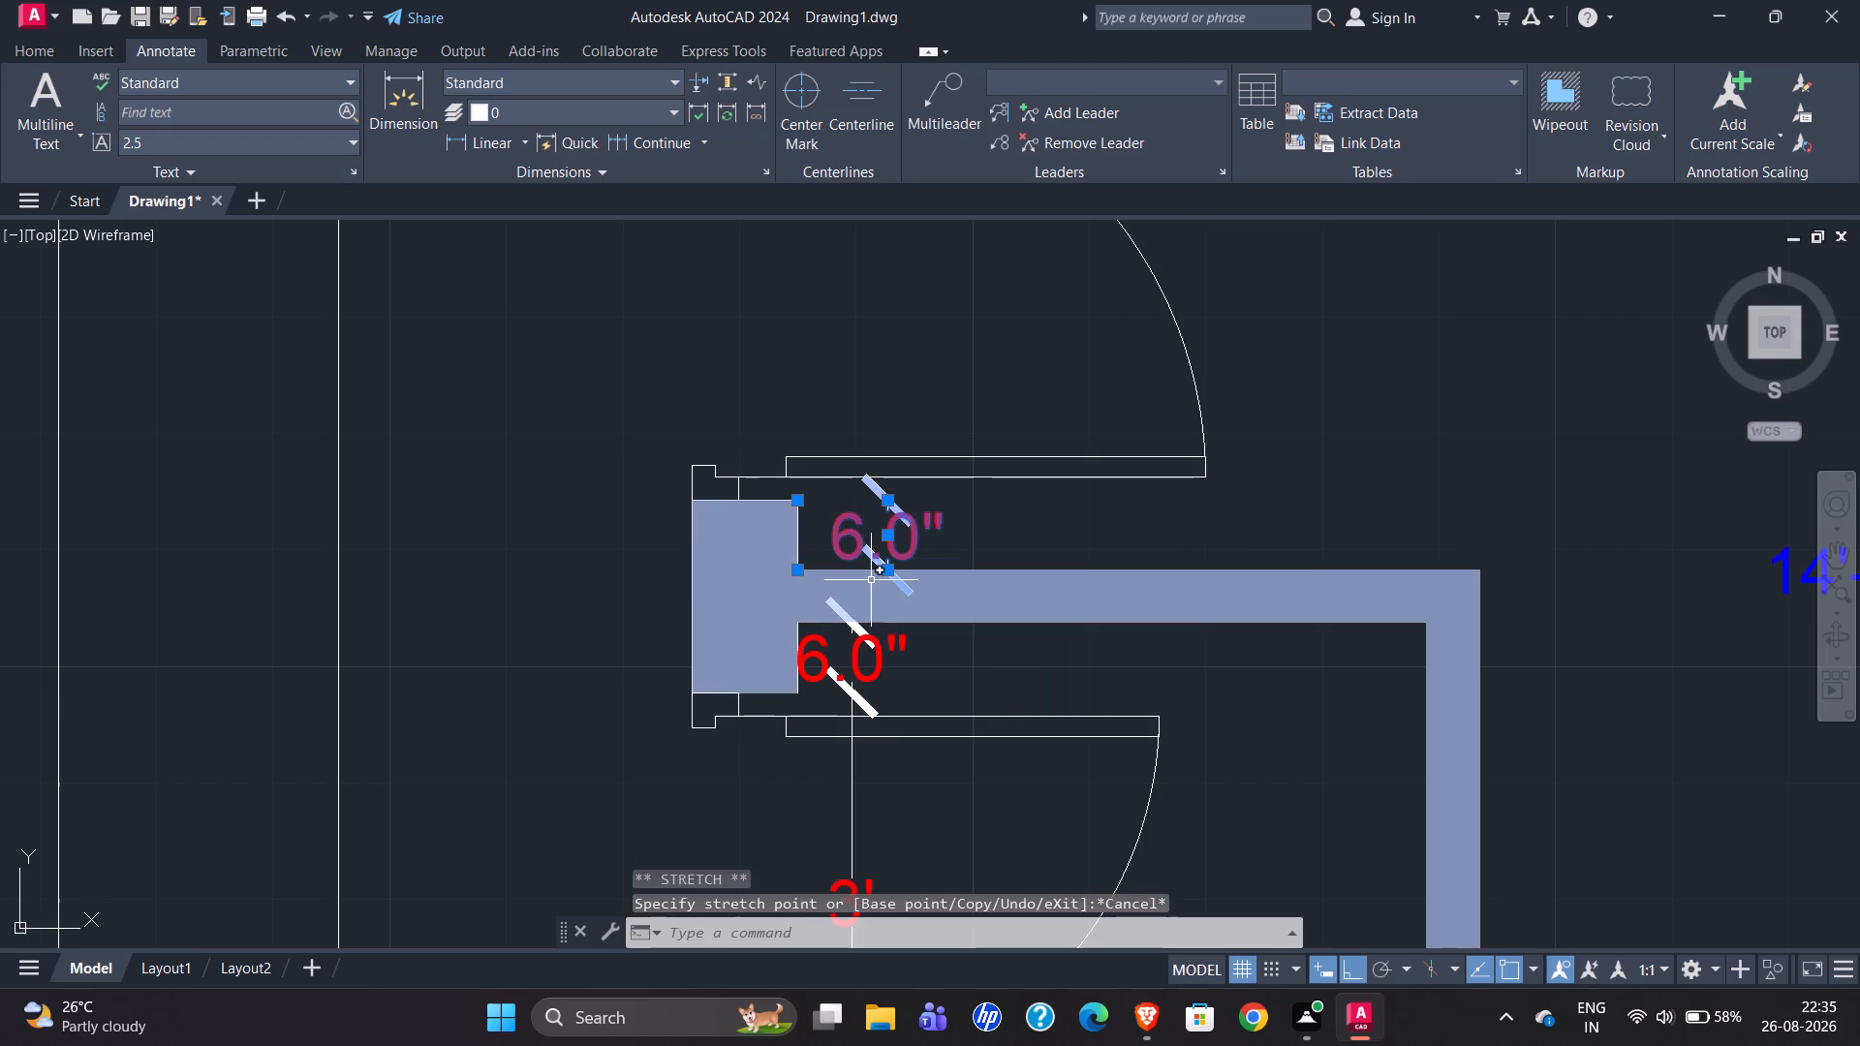
key(Delete)
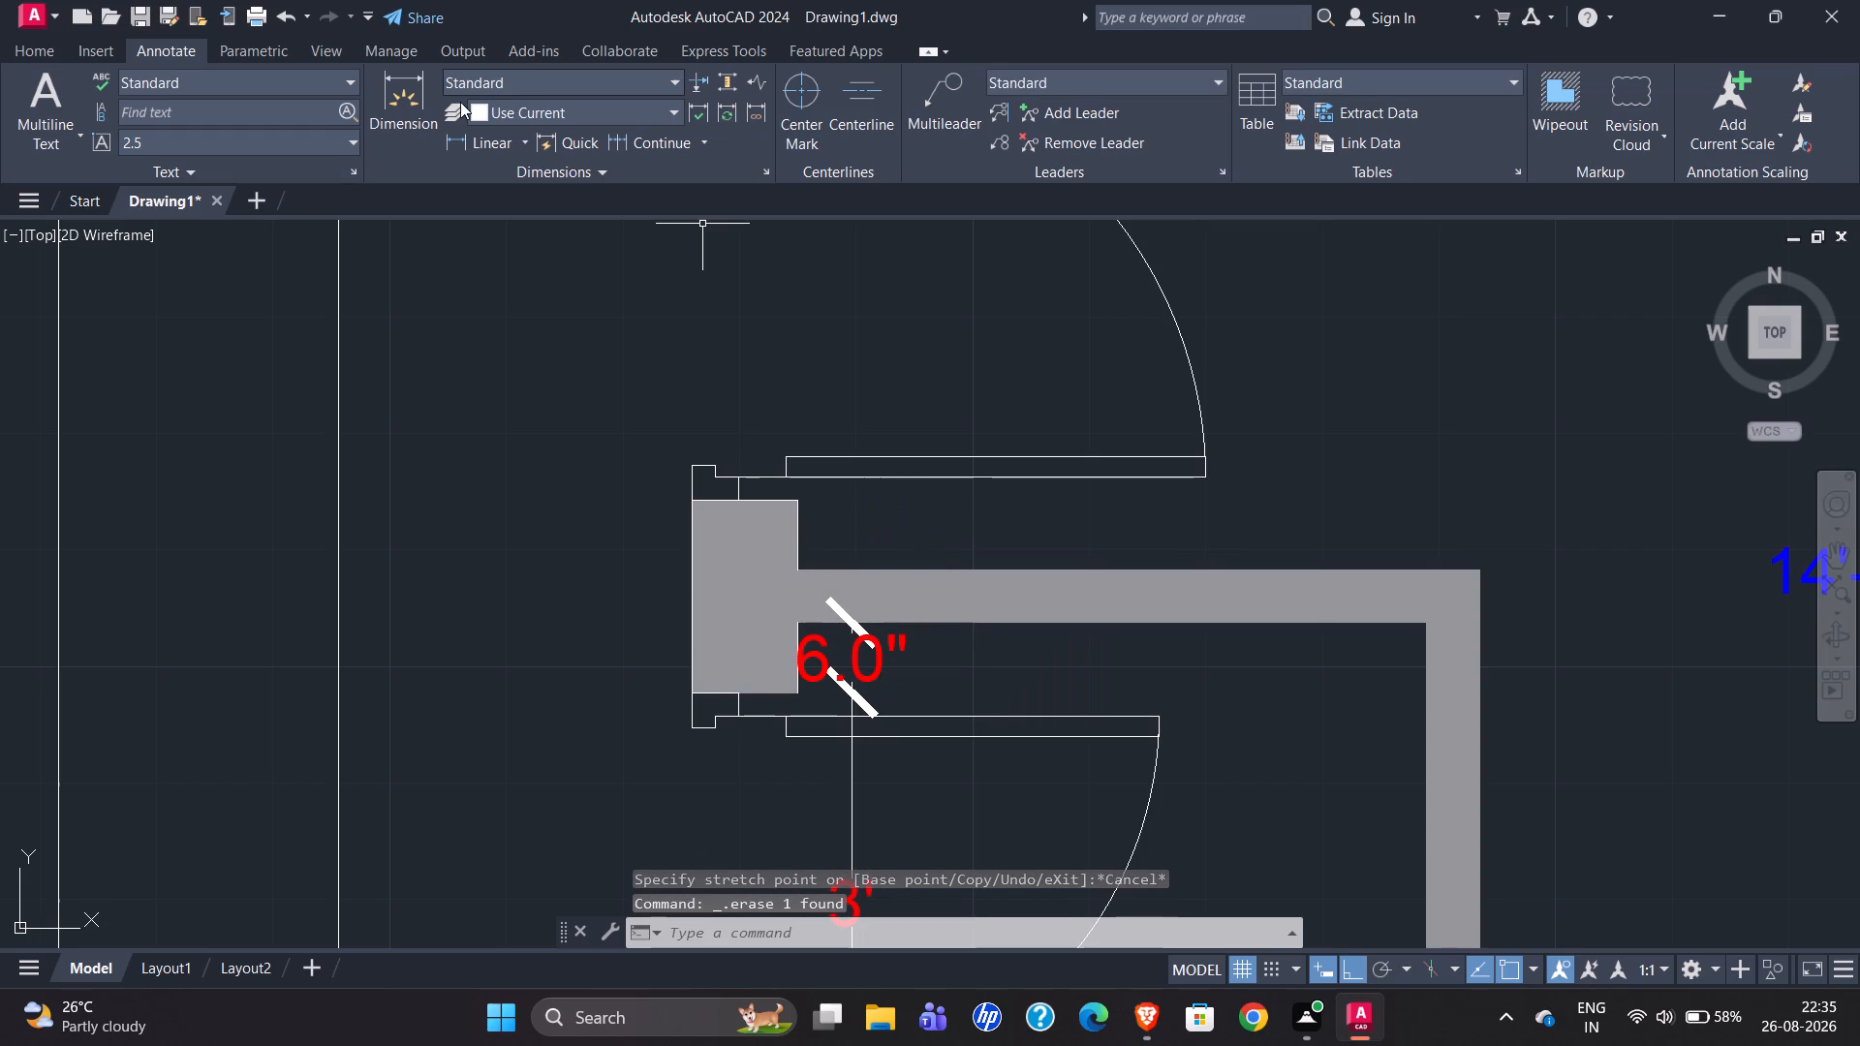
click(416, 98)
click(802, 568)
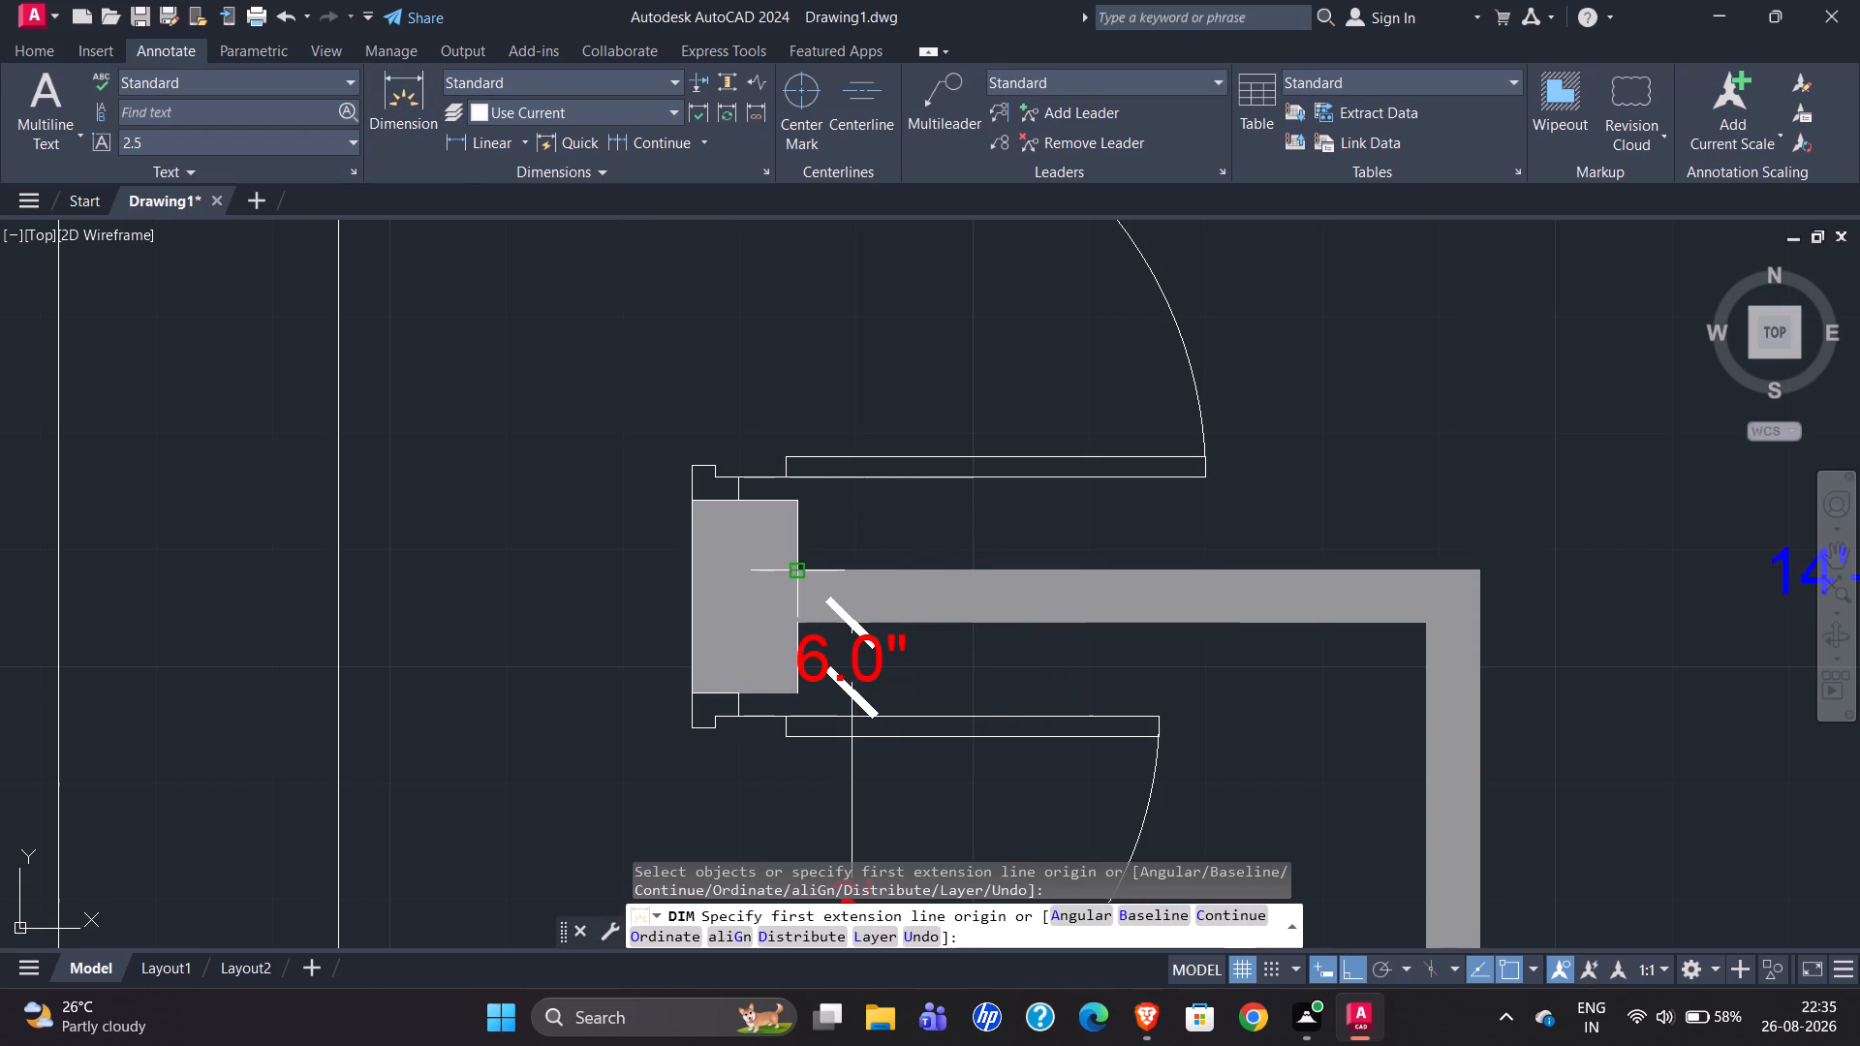
click(795, 499)
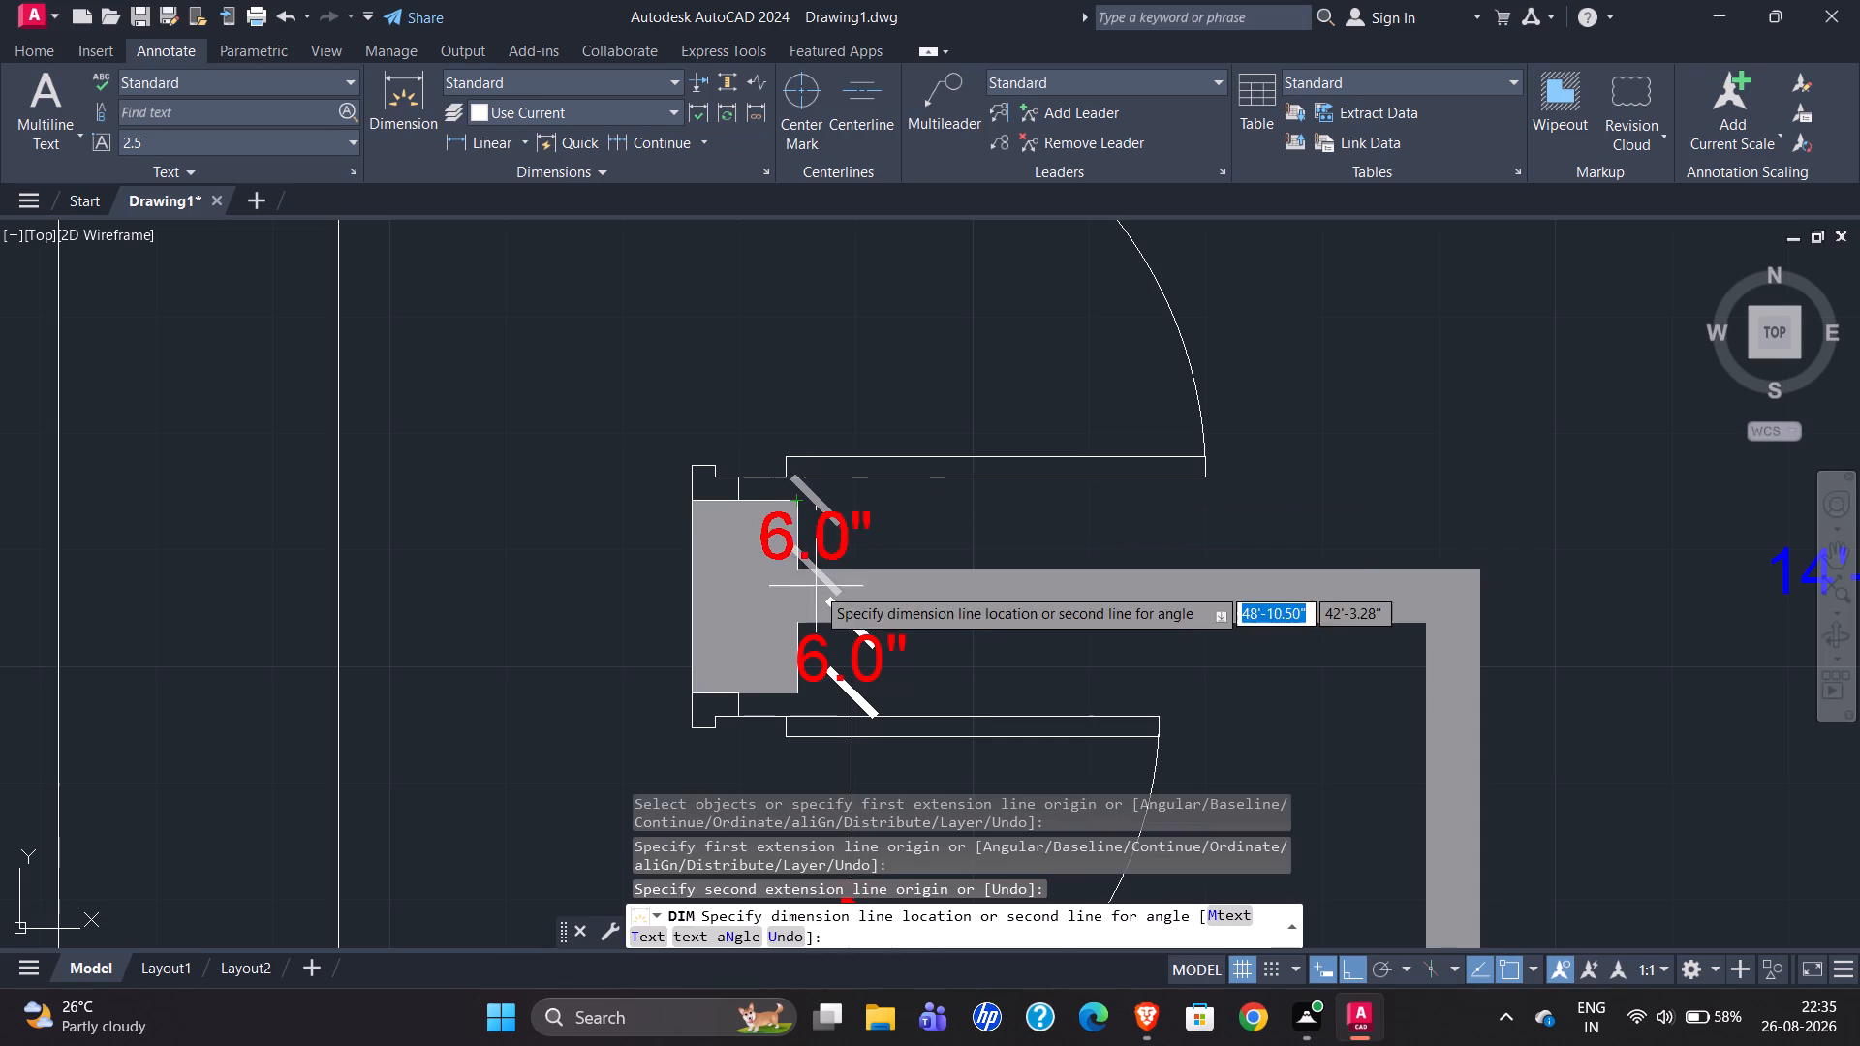
click(848, 631)
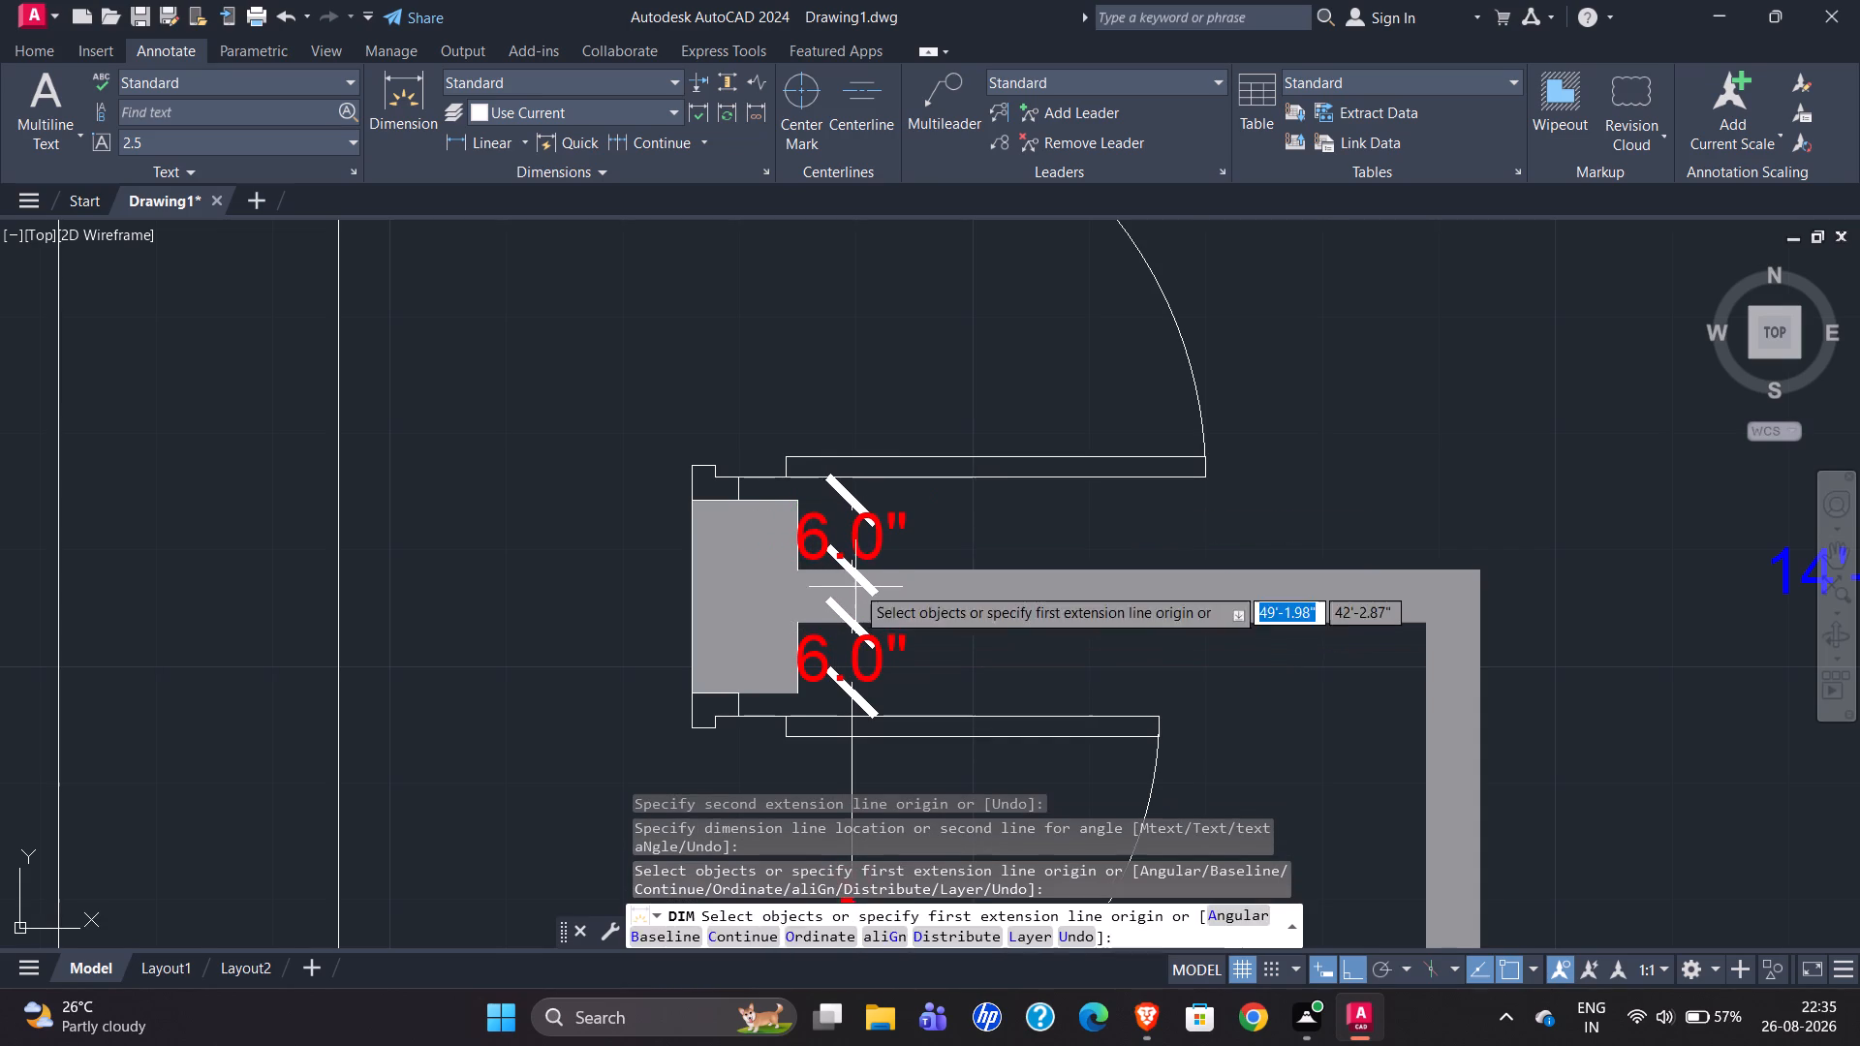
Continue the dimension chain north along the servant room's west wall, covering the entrance door opening and the wall up to the north wall.
scroll(849, 559, up, 1)
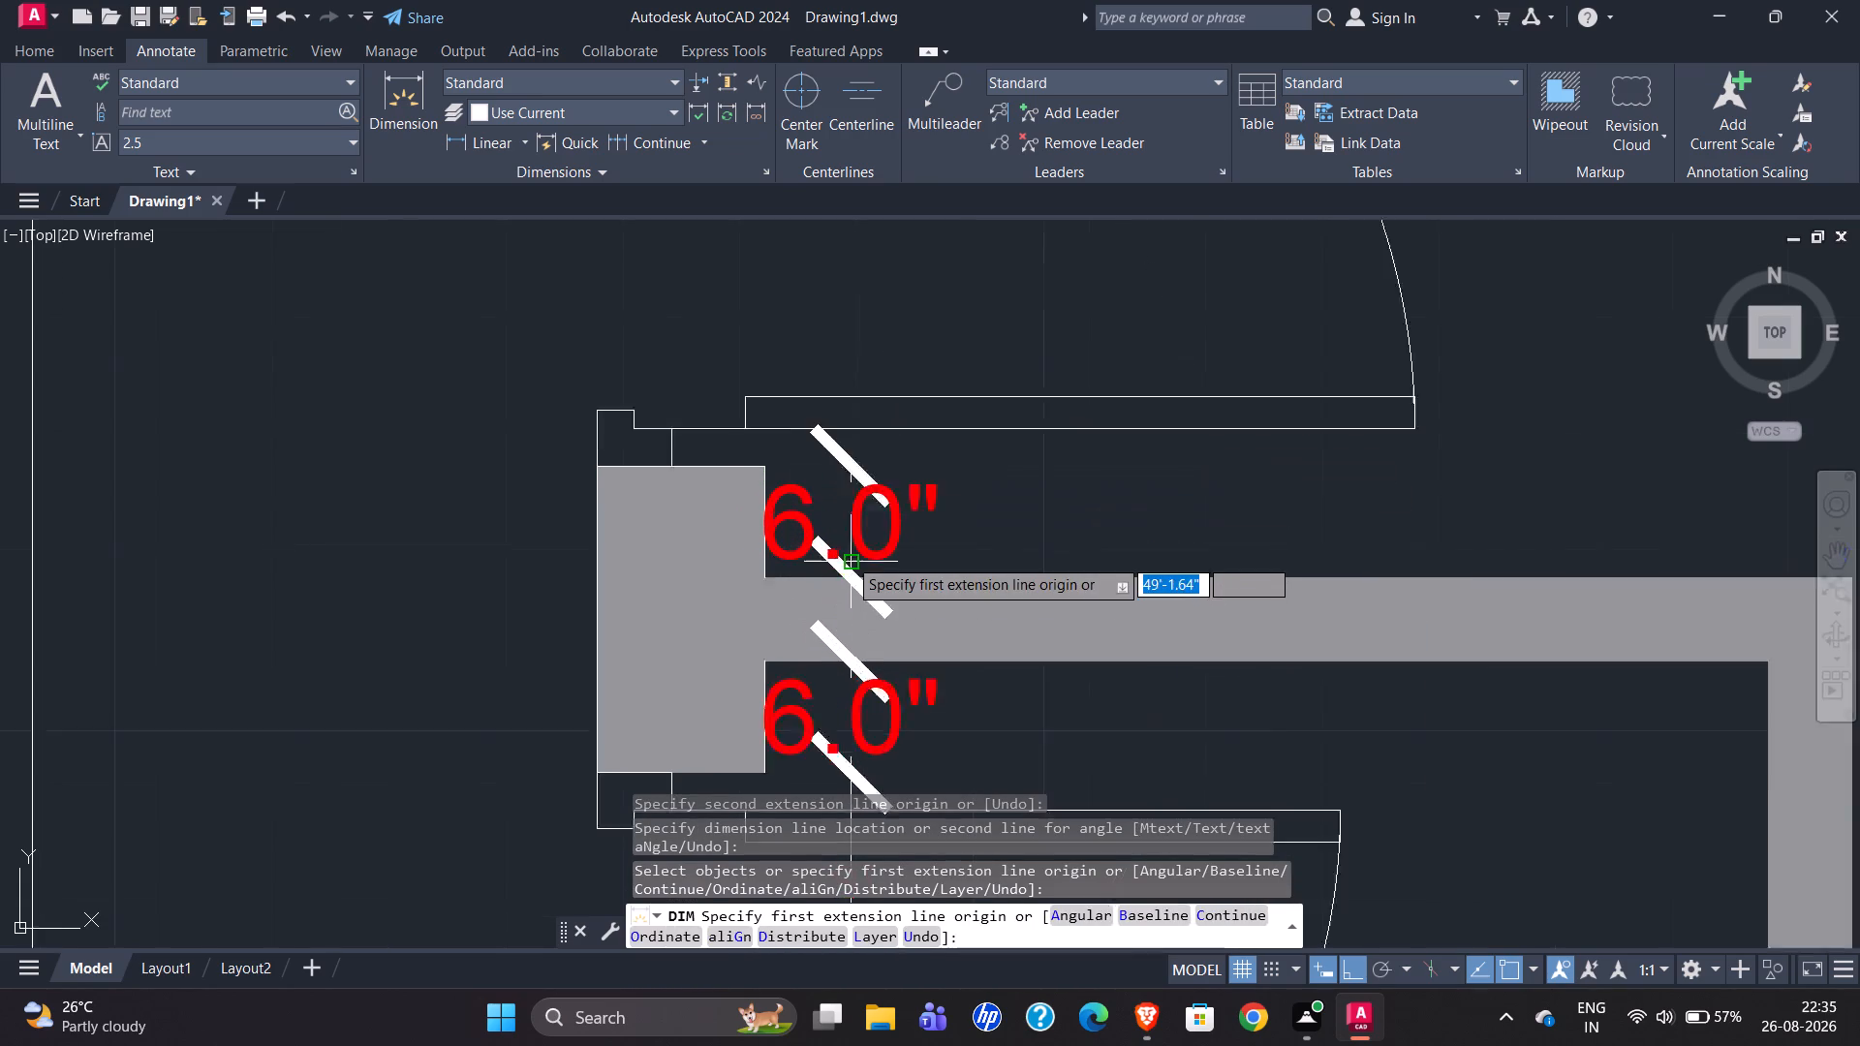
scroll(848, 556, up, 1)
scroll(807, 561, down, 2)
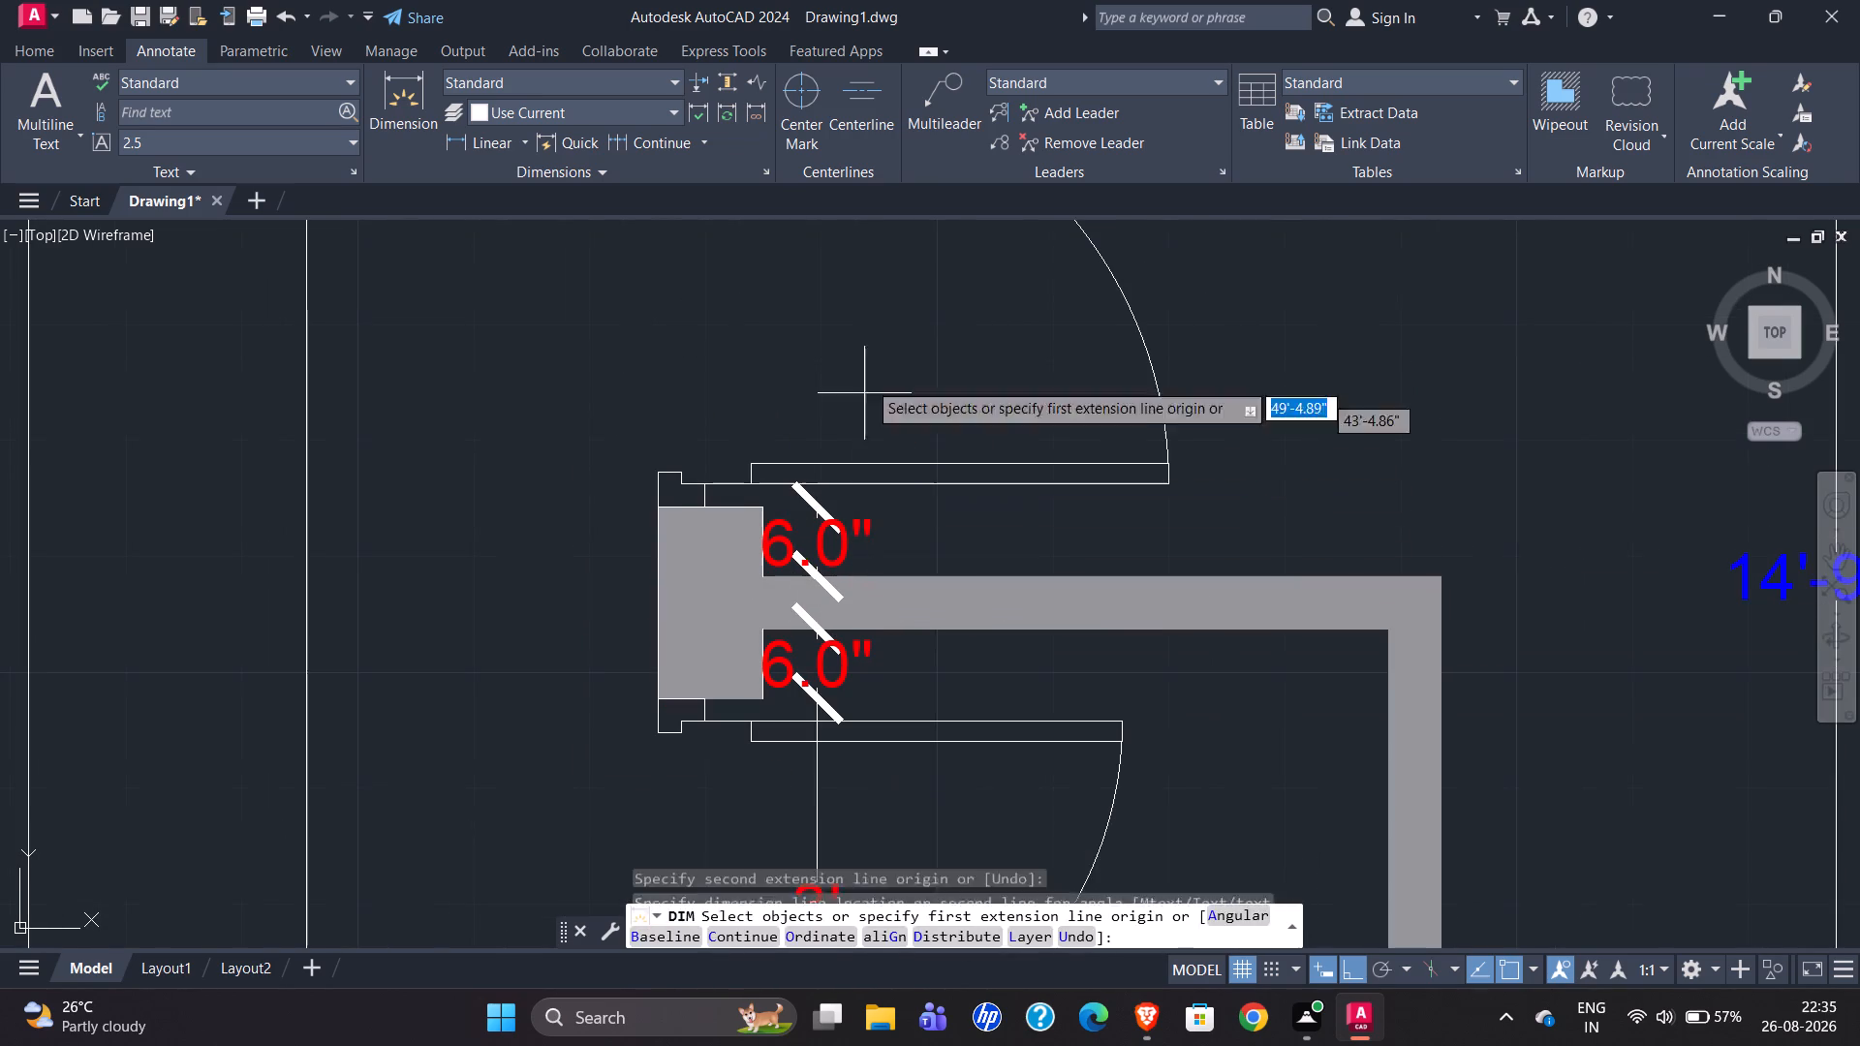
click(654, 146)
scroll(783, 719, down, 2)
scroll(805, 494, up, 3)
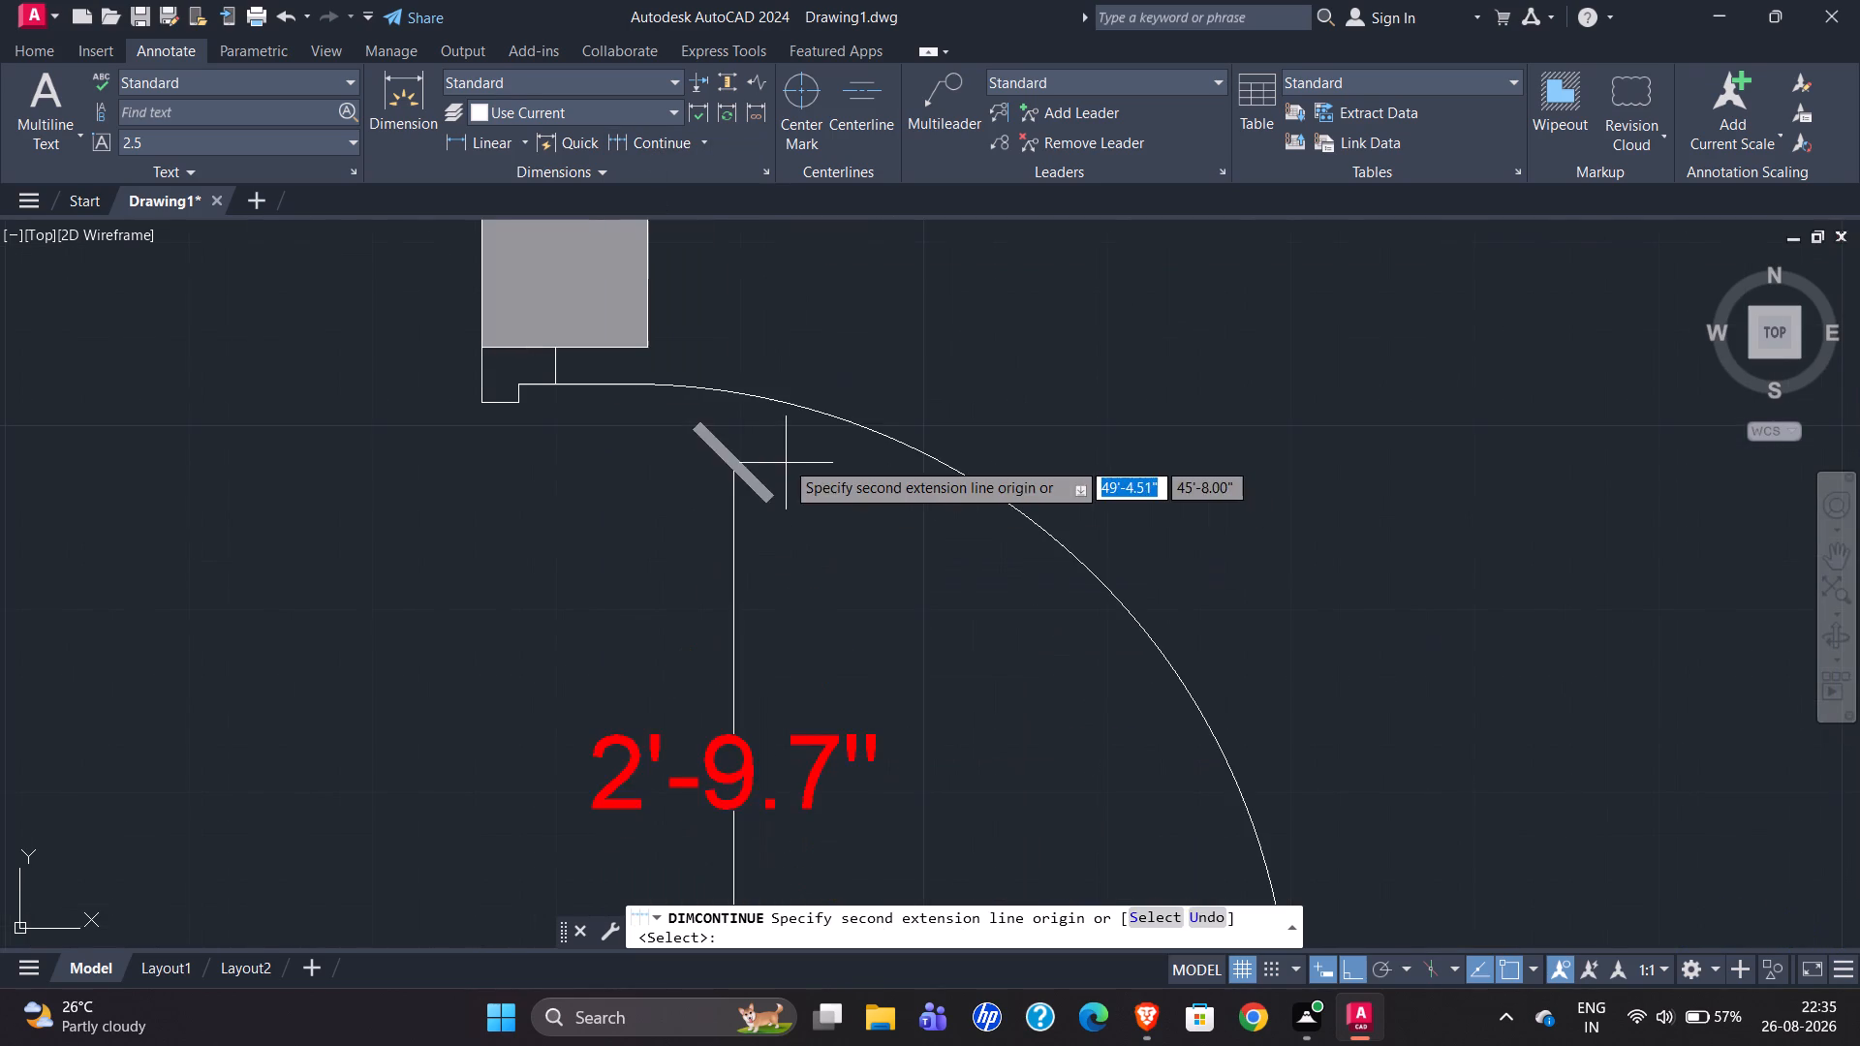
click(642, 344)
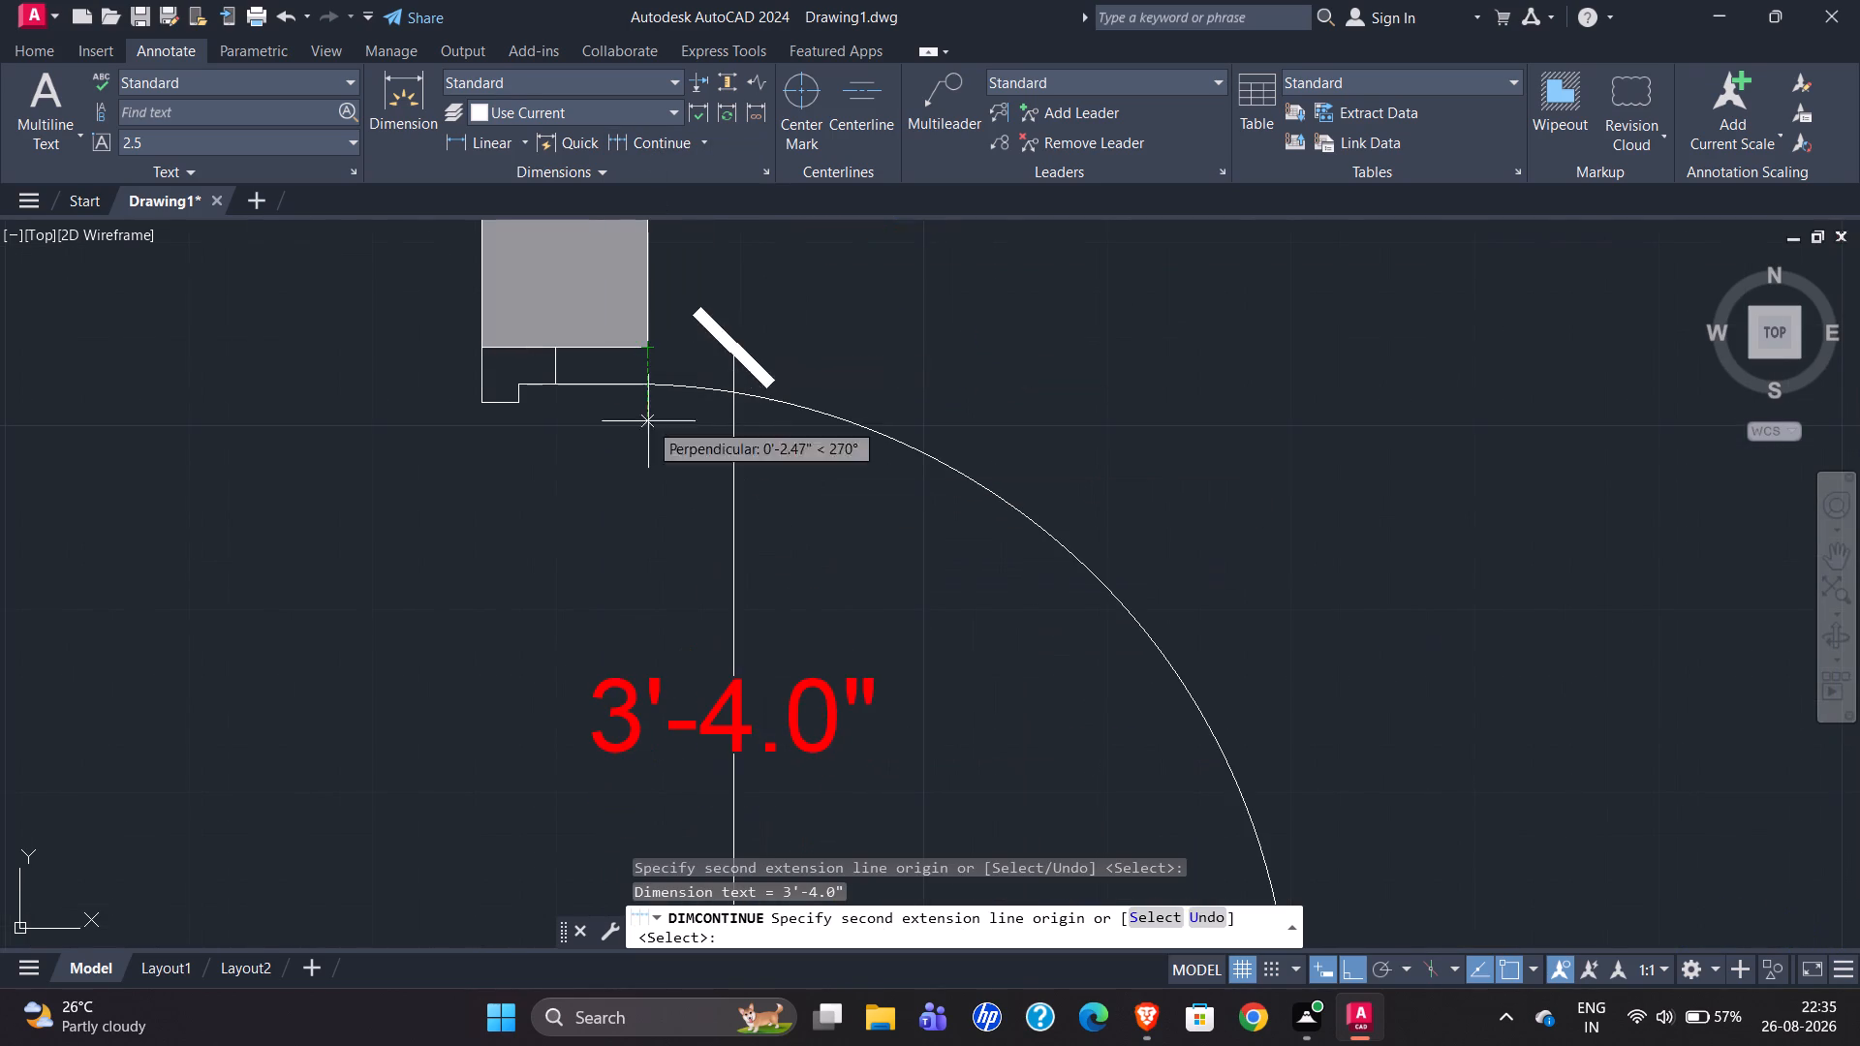
scroll(614, 657, down, 3)
scroll(612, 393, up, 3)
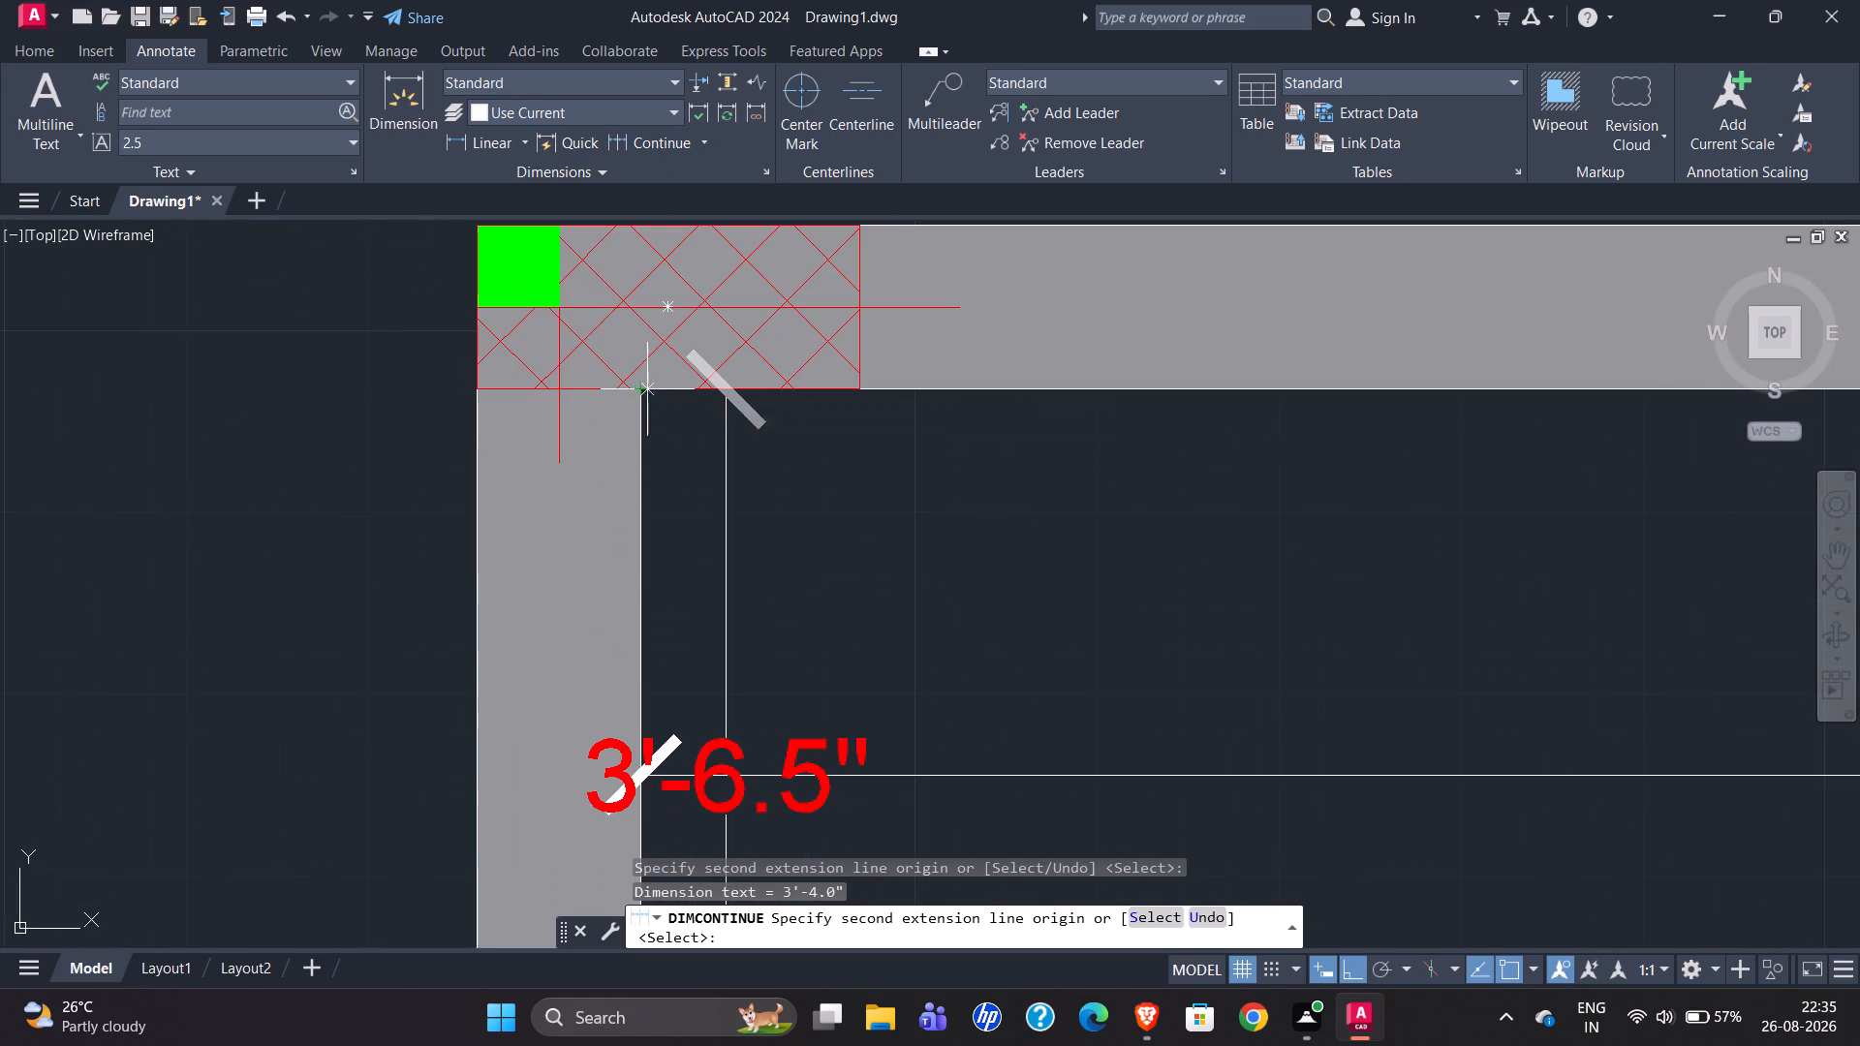
scroll(783, 393, down, 3)
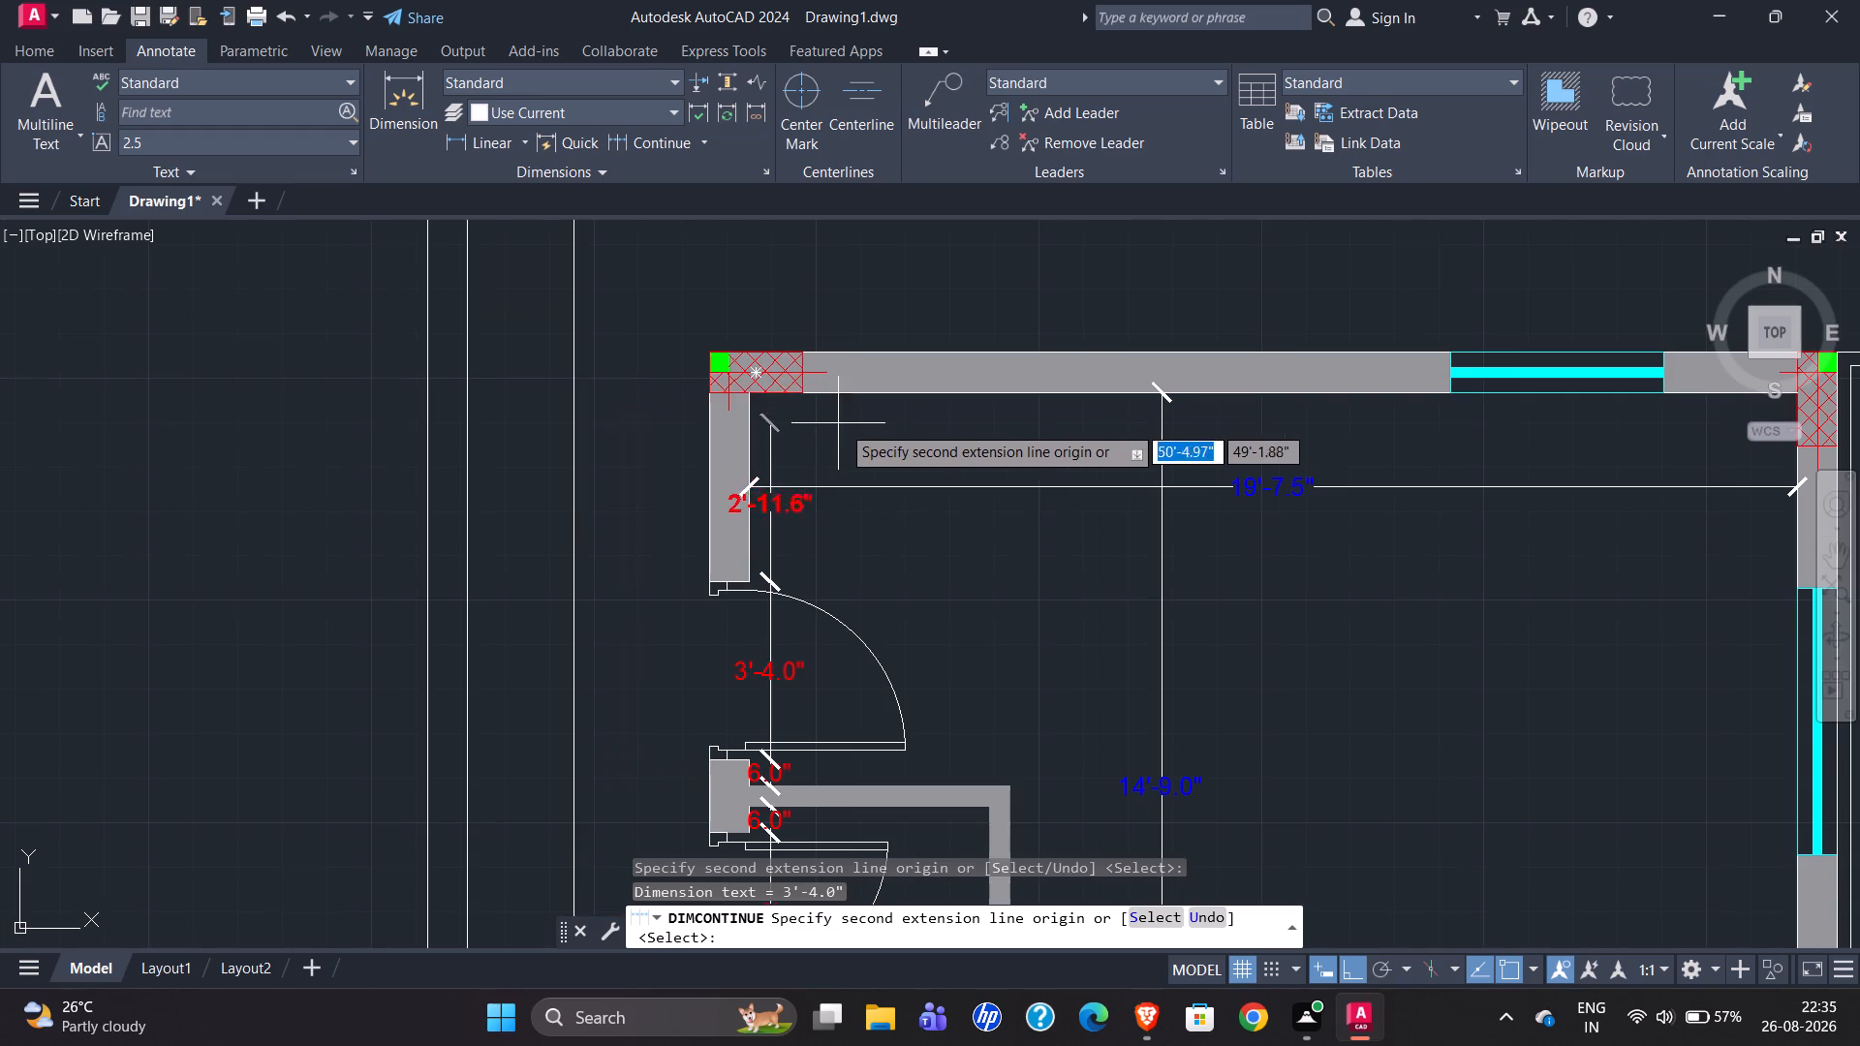
scroll(890, 430, down, 3)
scroll(528, 437, down, 3)
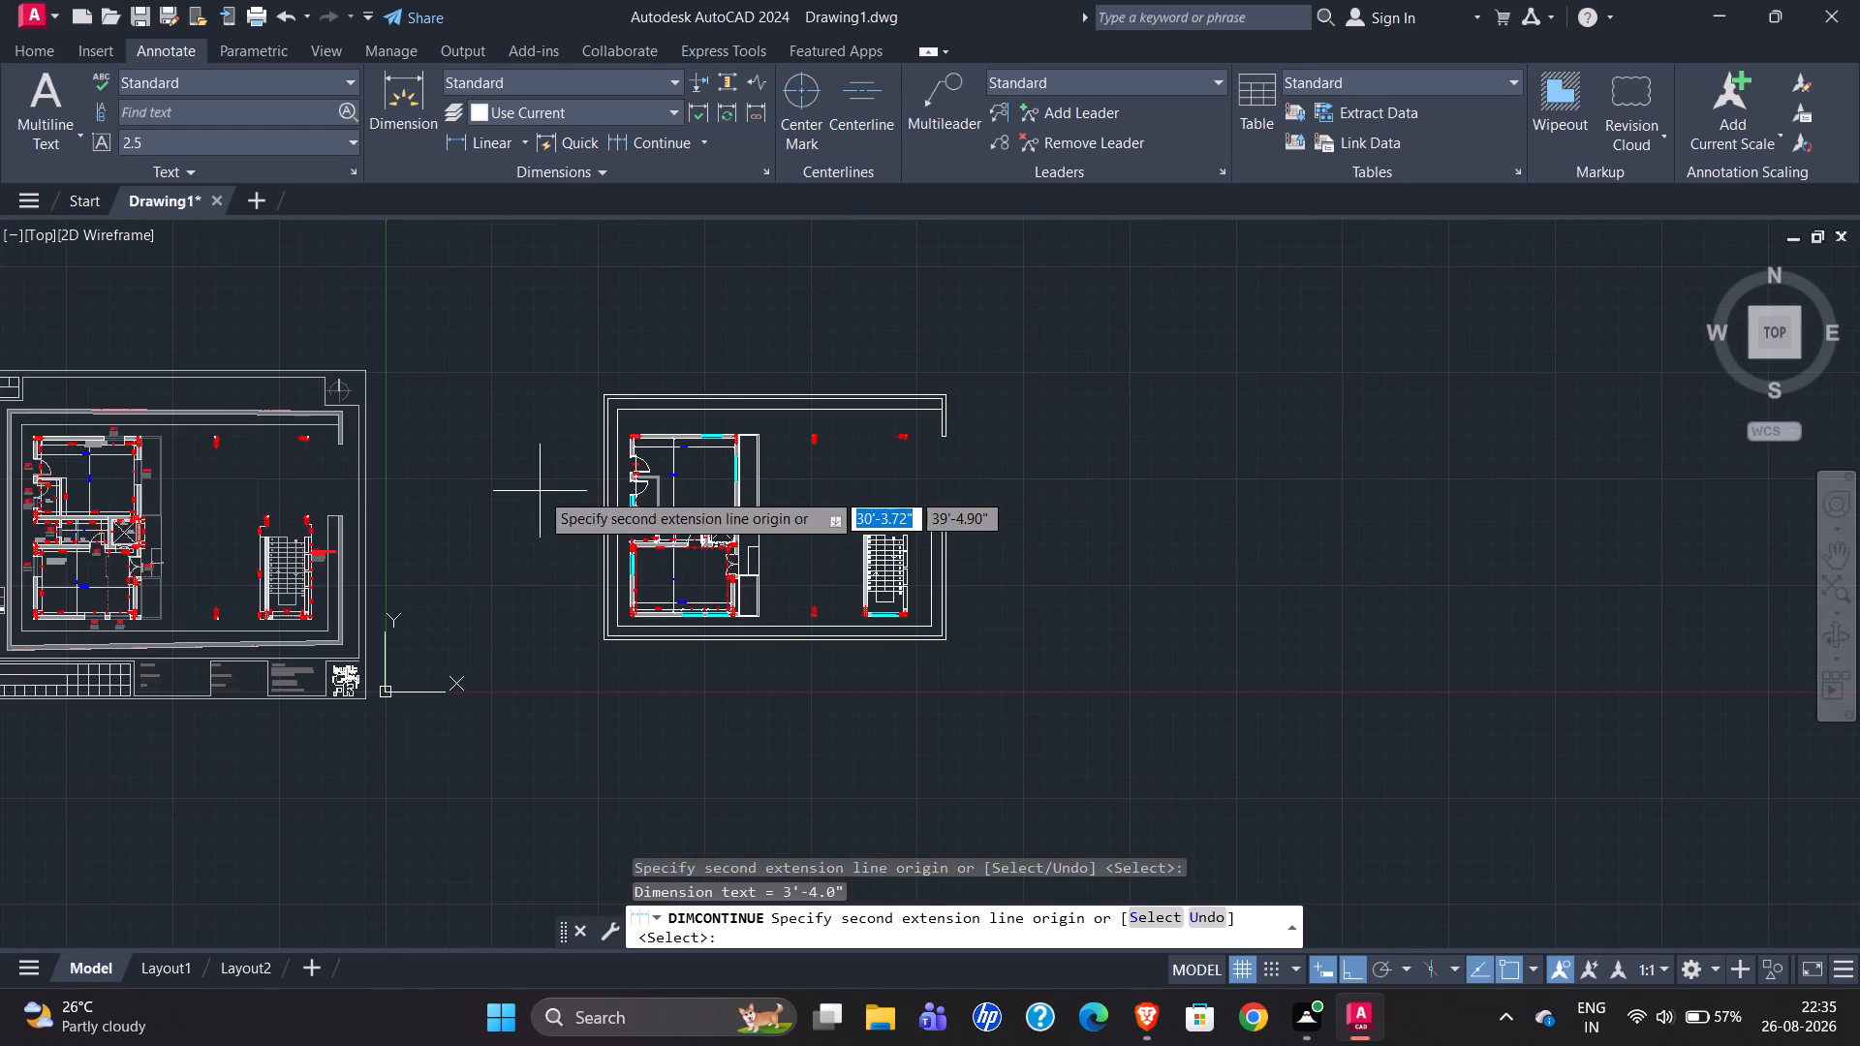
scroll(15, 456, up, 4)
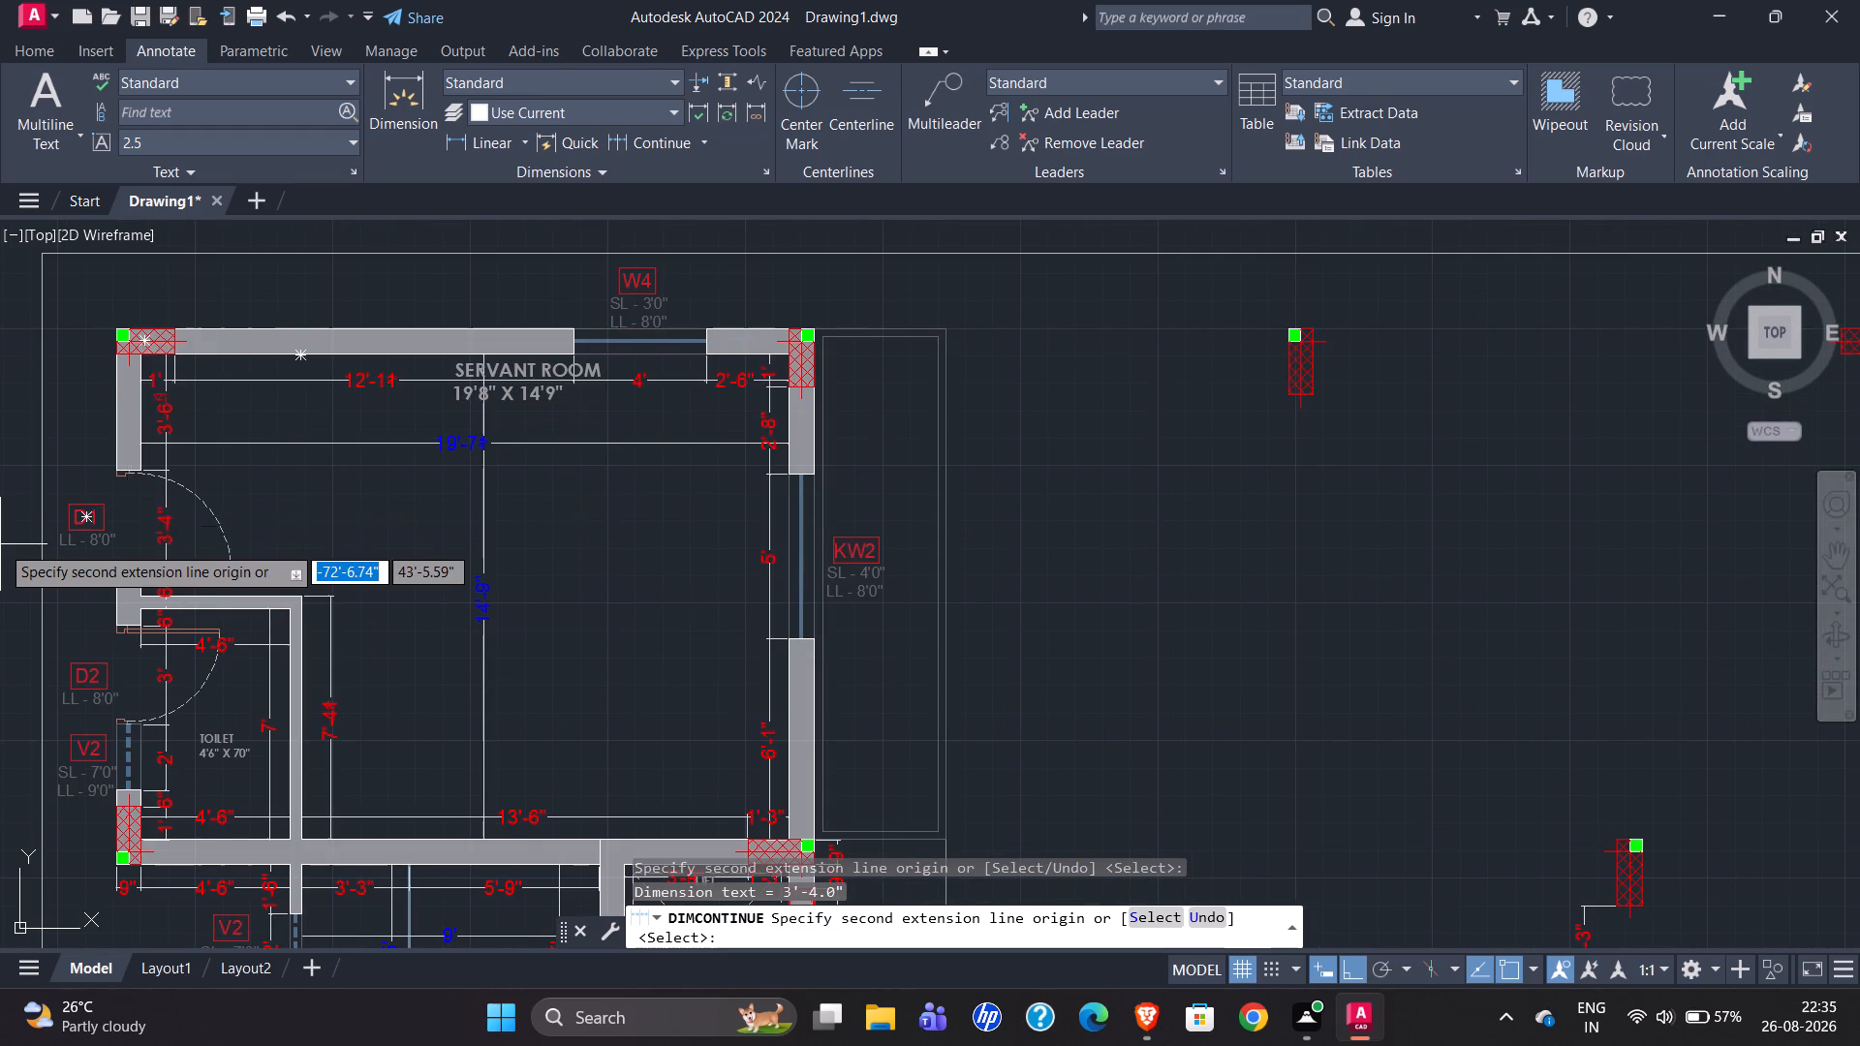
scroll(0, 544, down, 3)
scroll(1014, 512, up, 4)
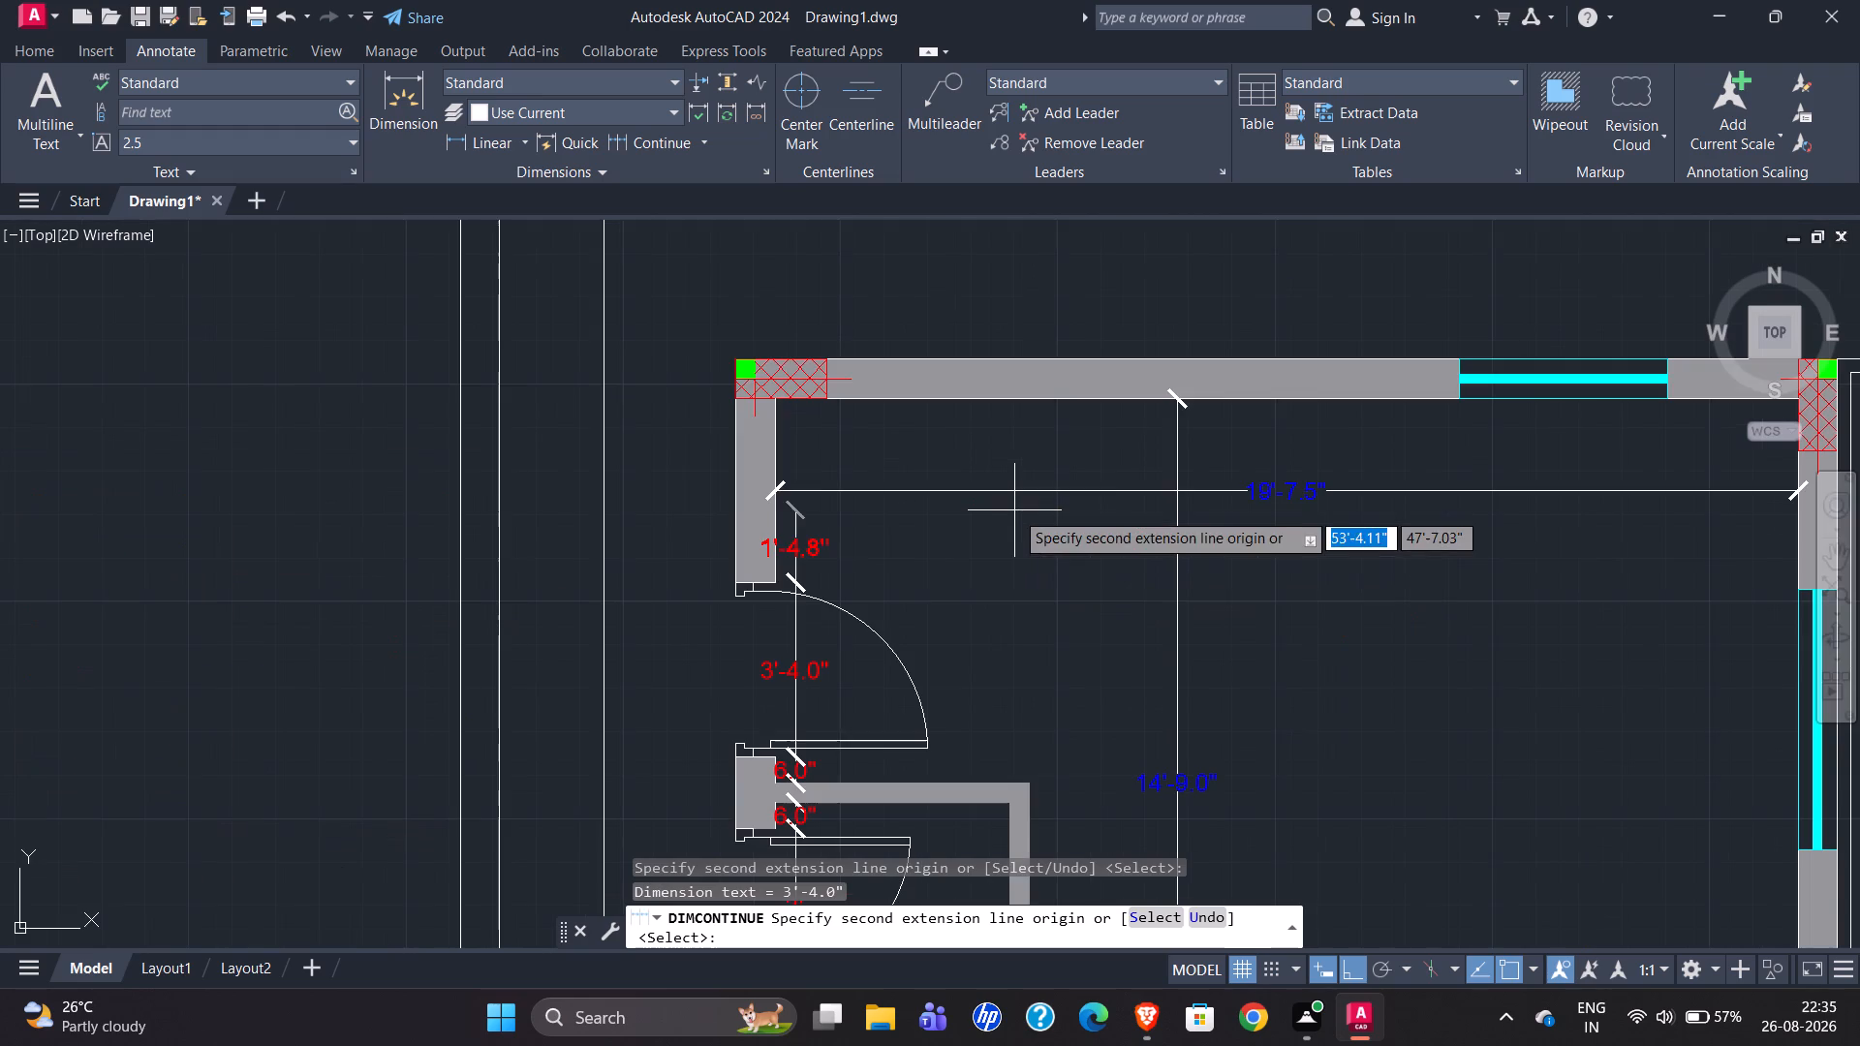
click(774, 394)
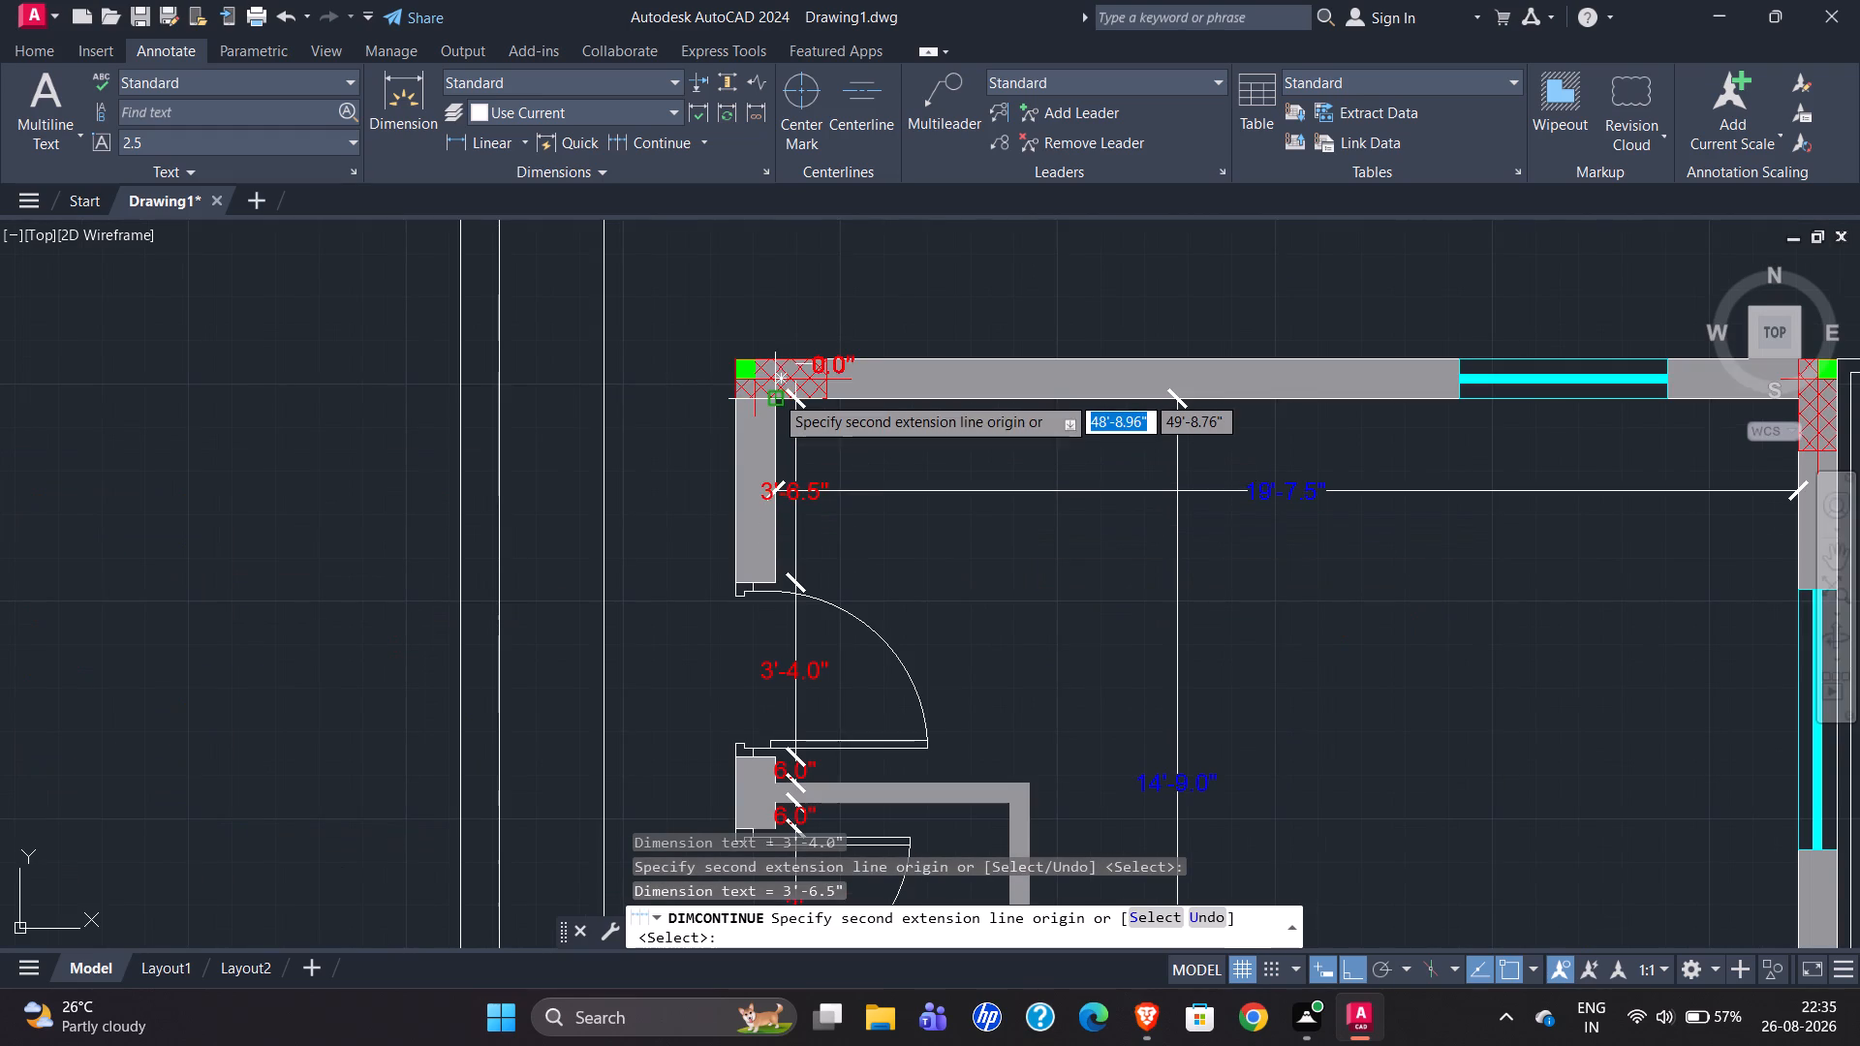
scroll(830, 485, up, 3)
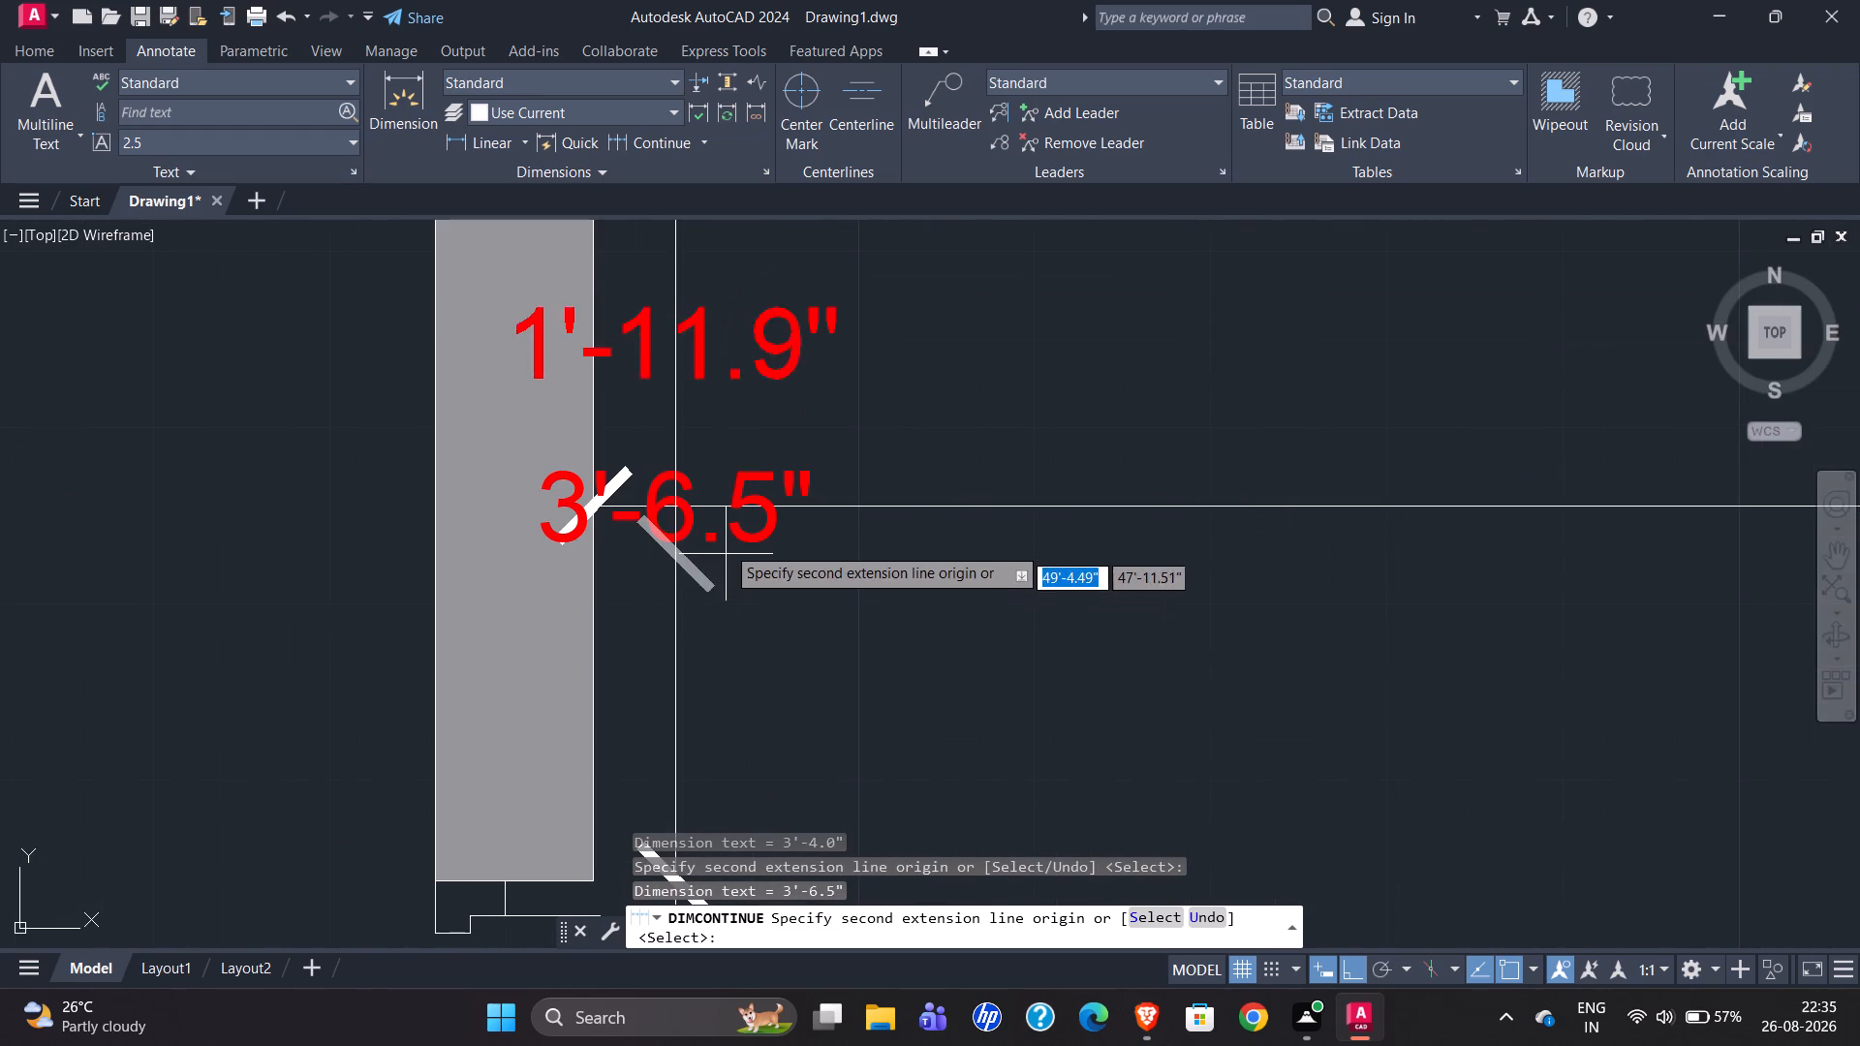
scroll(759, 450, down, 2)
key(Escape)
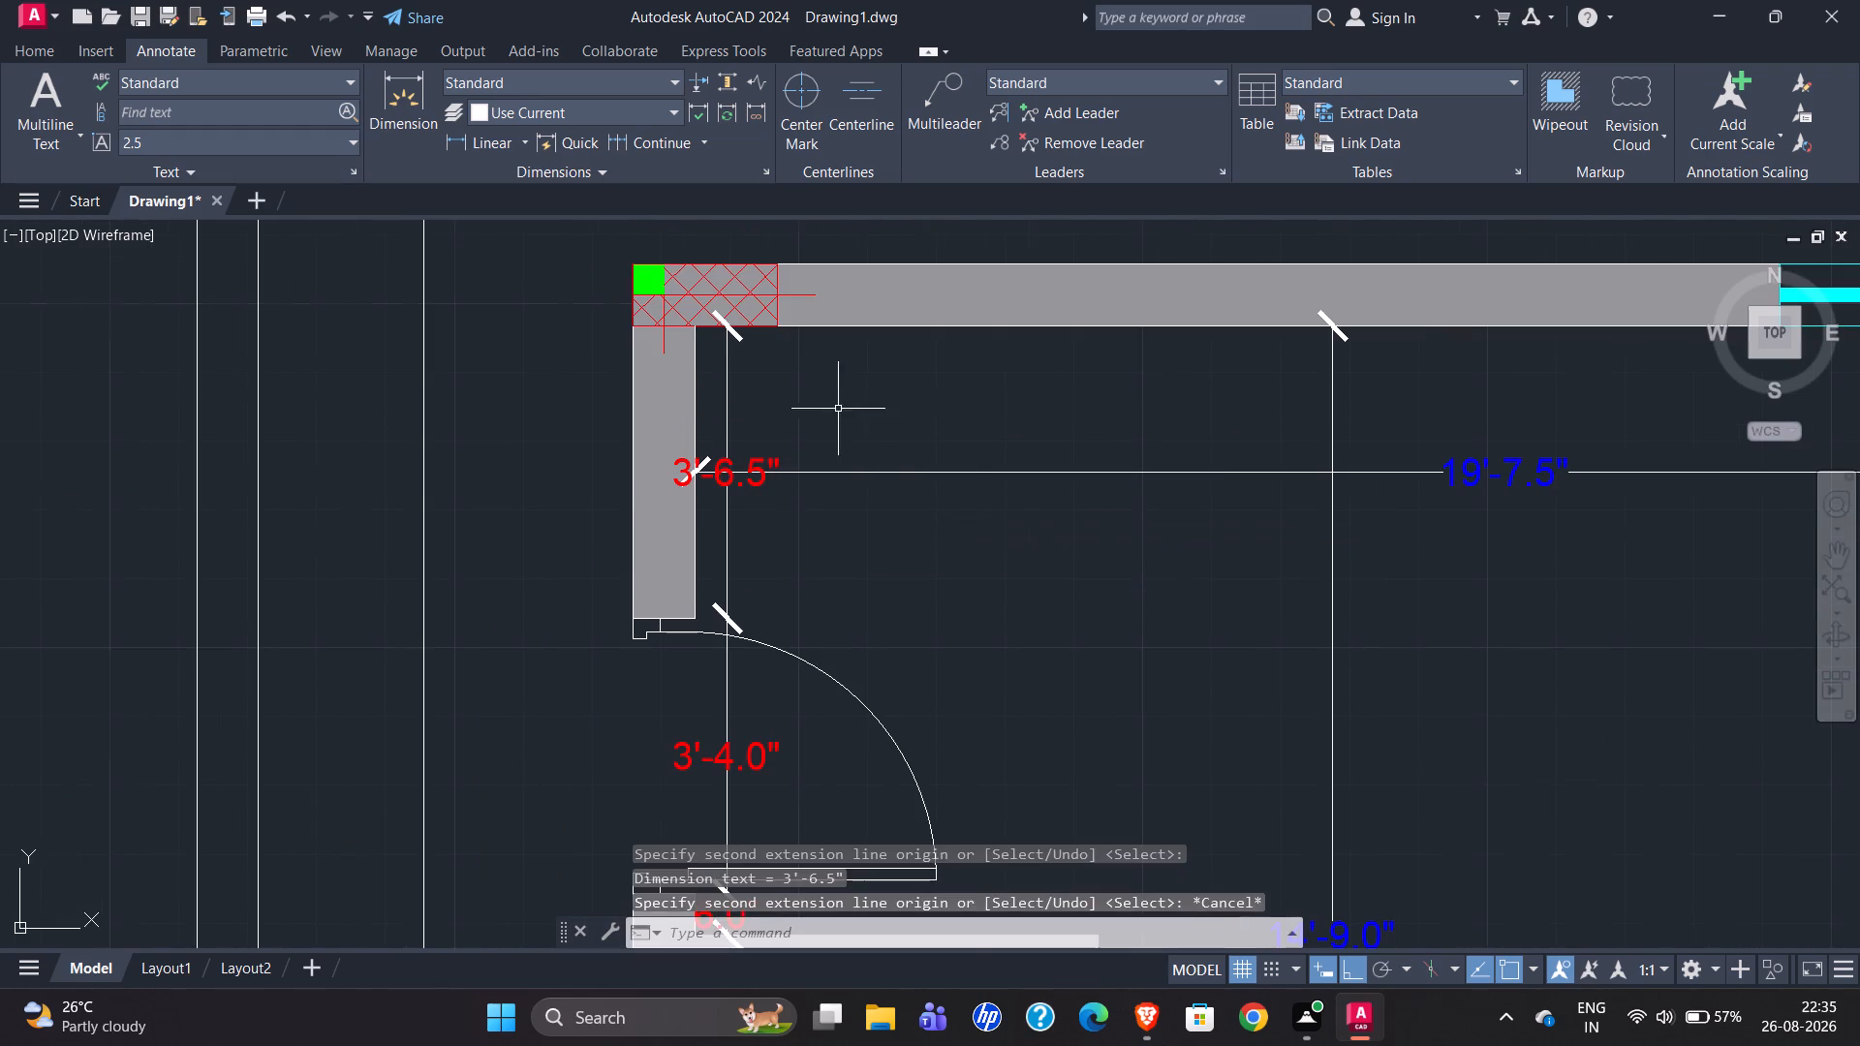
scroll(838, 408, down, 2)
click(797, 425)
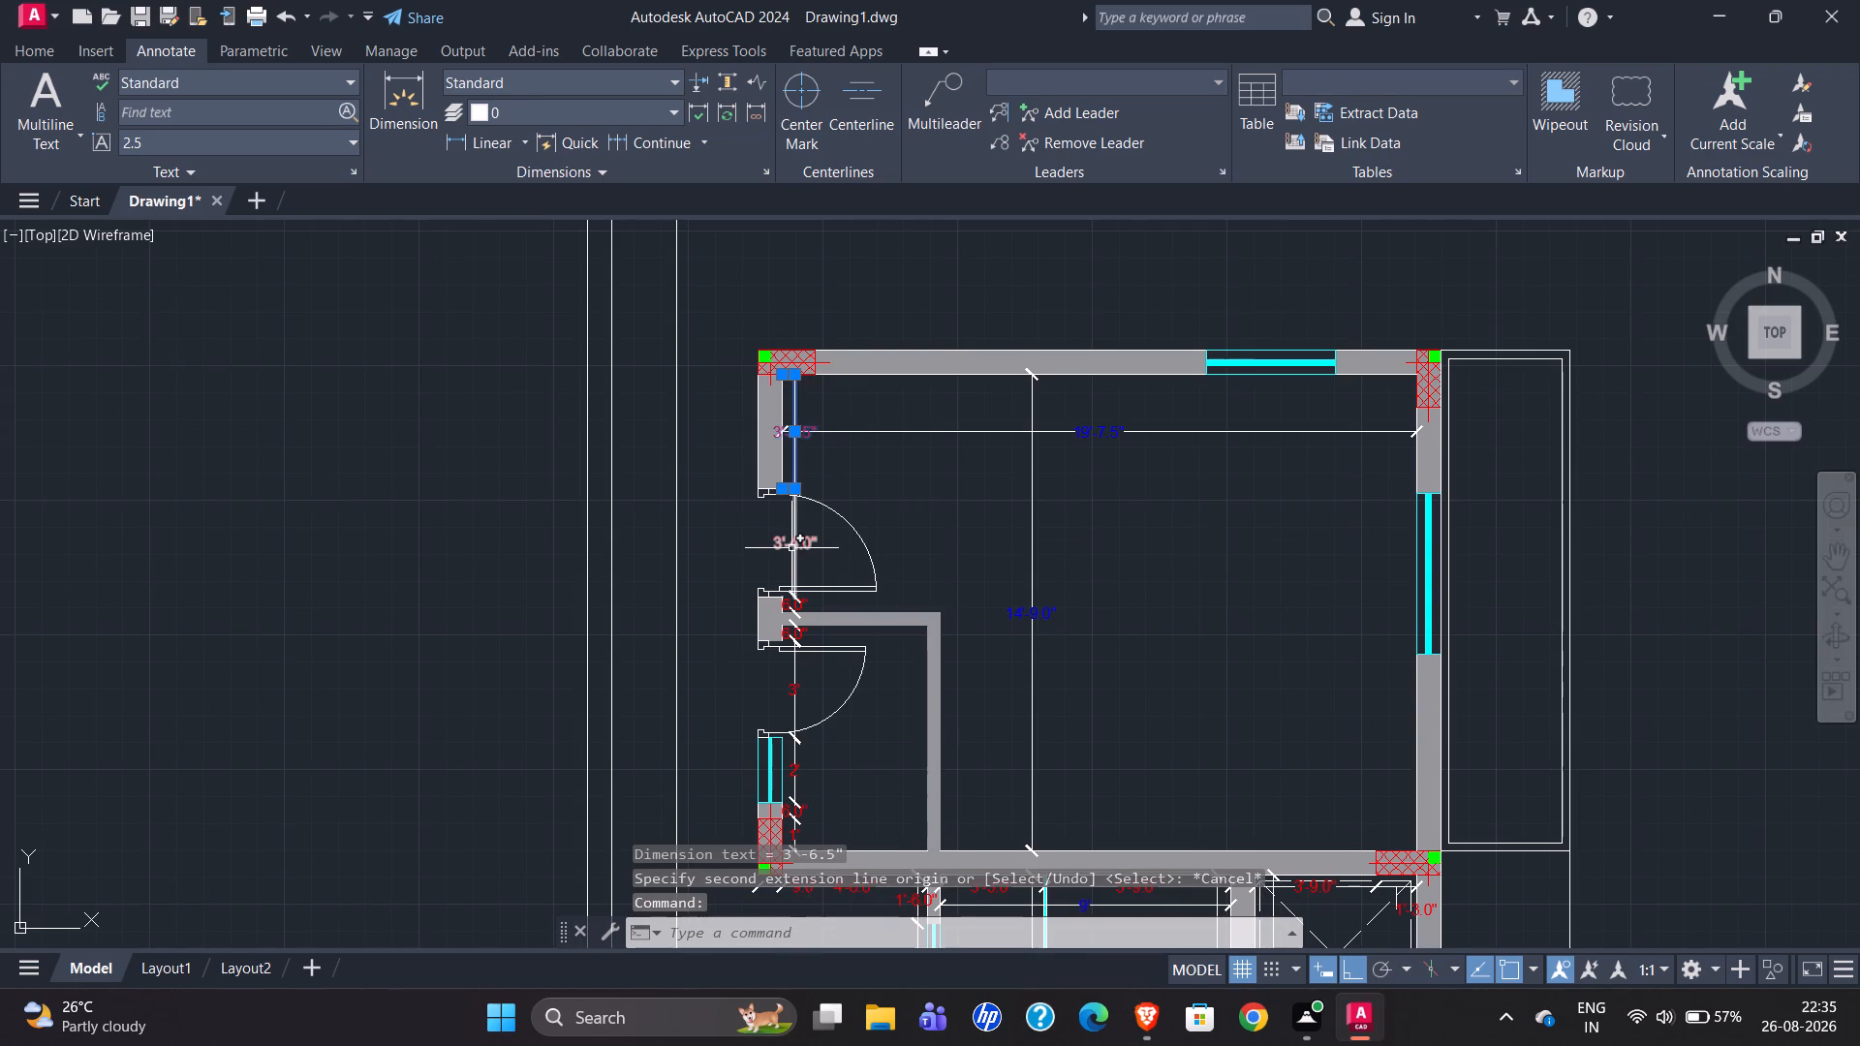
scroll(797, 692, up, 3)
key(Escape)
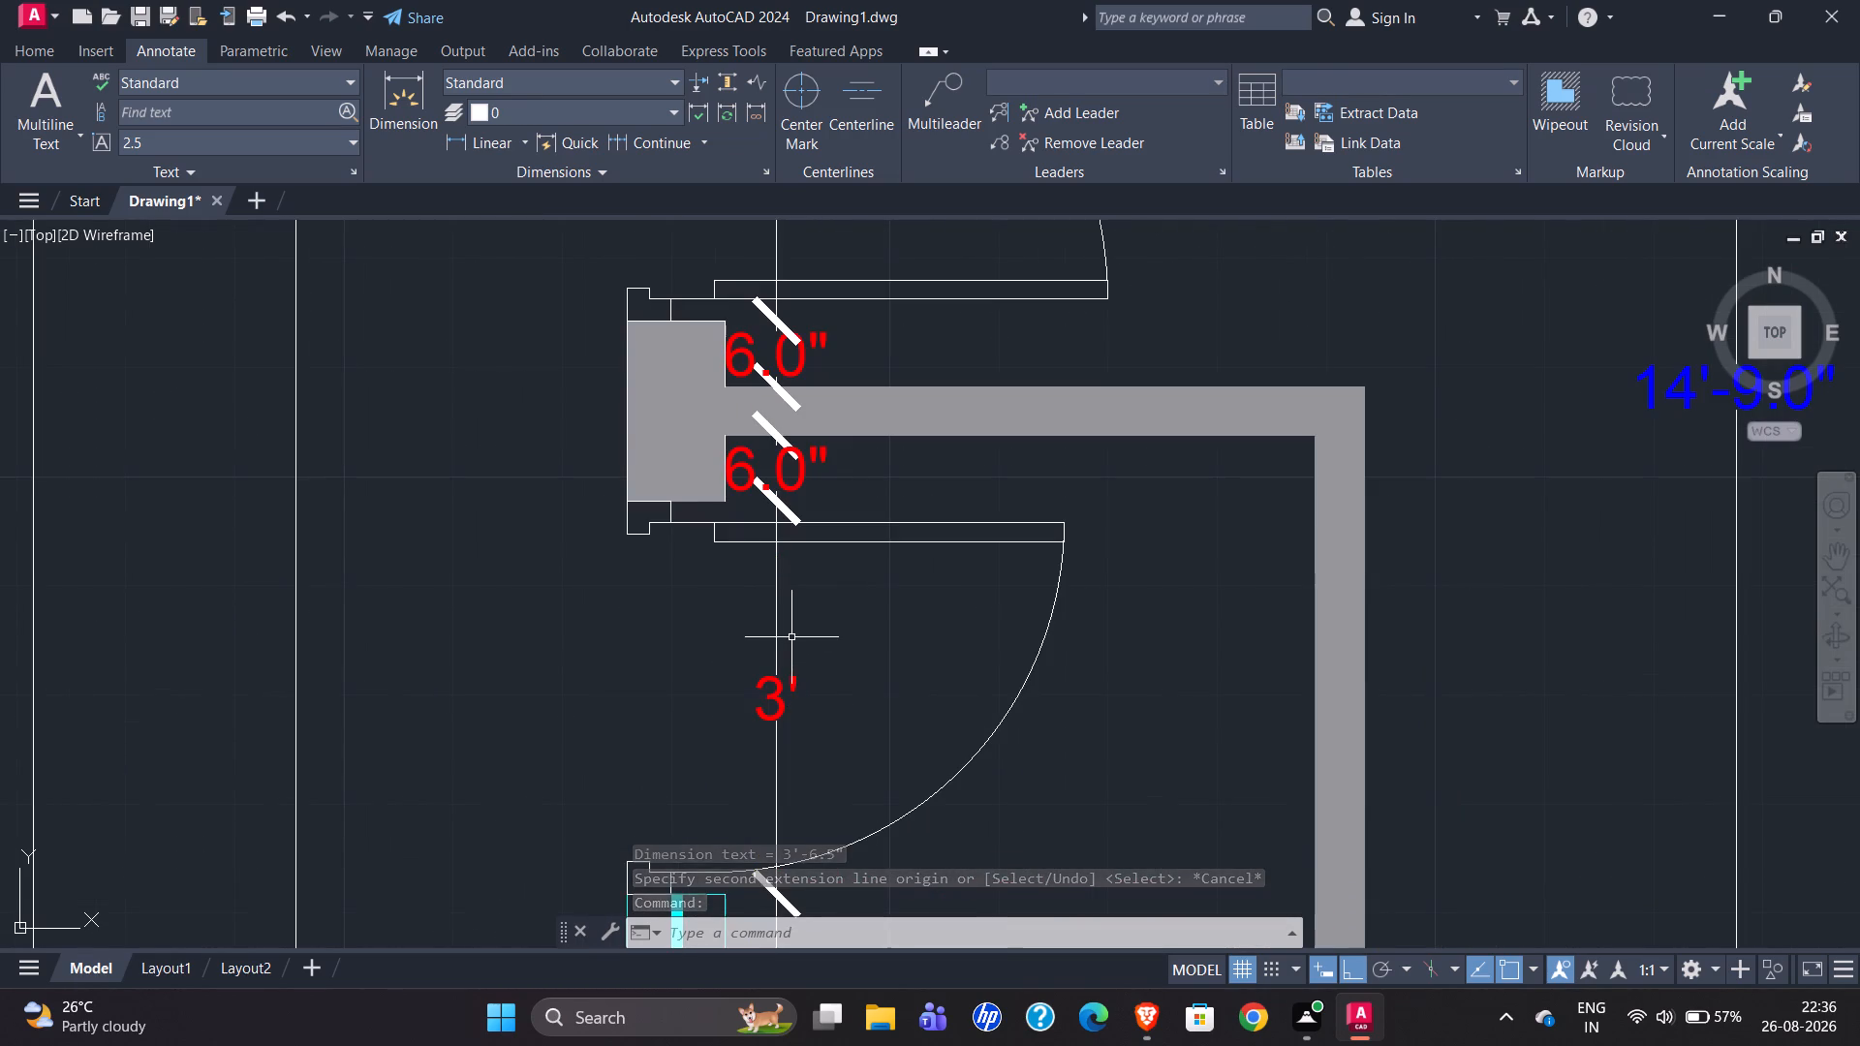
Move the servant room's three west wall dimensions north of the toilet partition together a few inches east, away from the wall.
scroll(572, 677, down, 3)
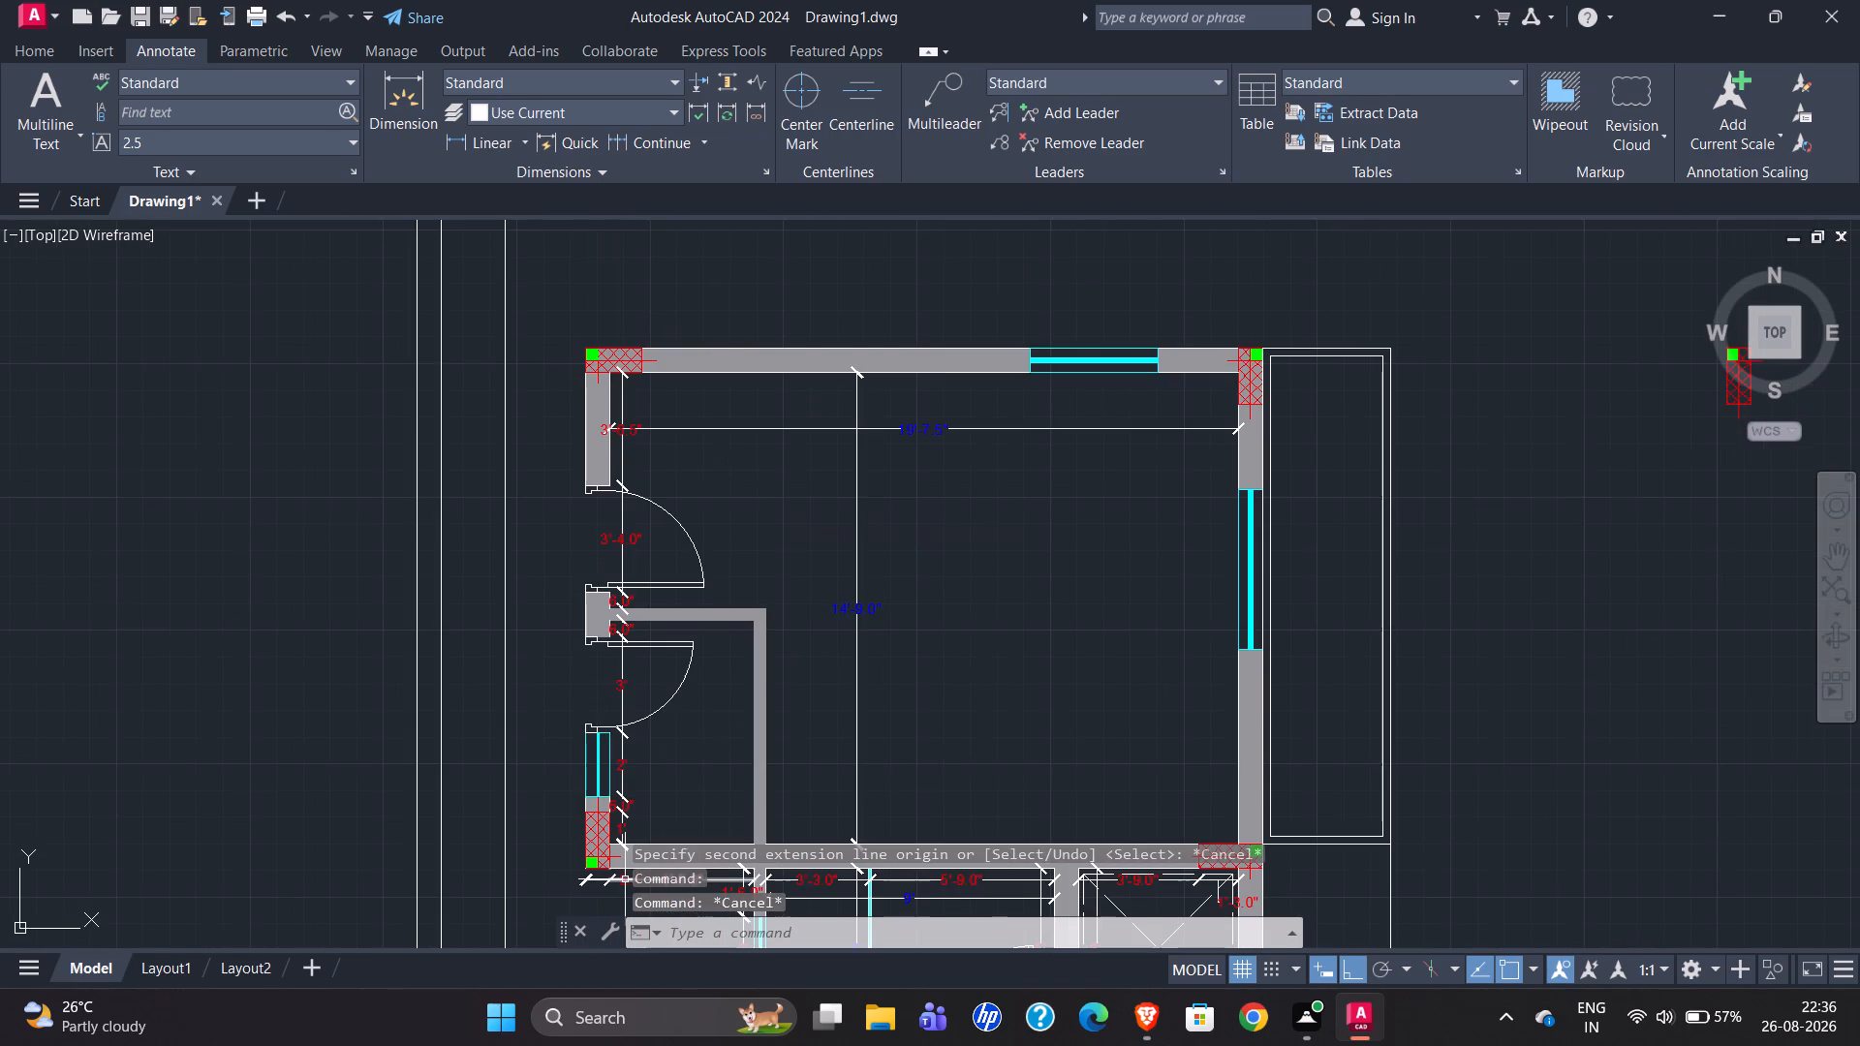
scroll(609, 343, up, 3)
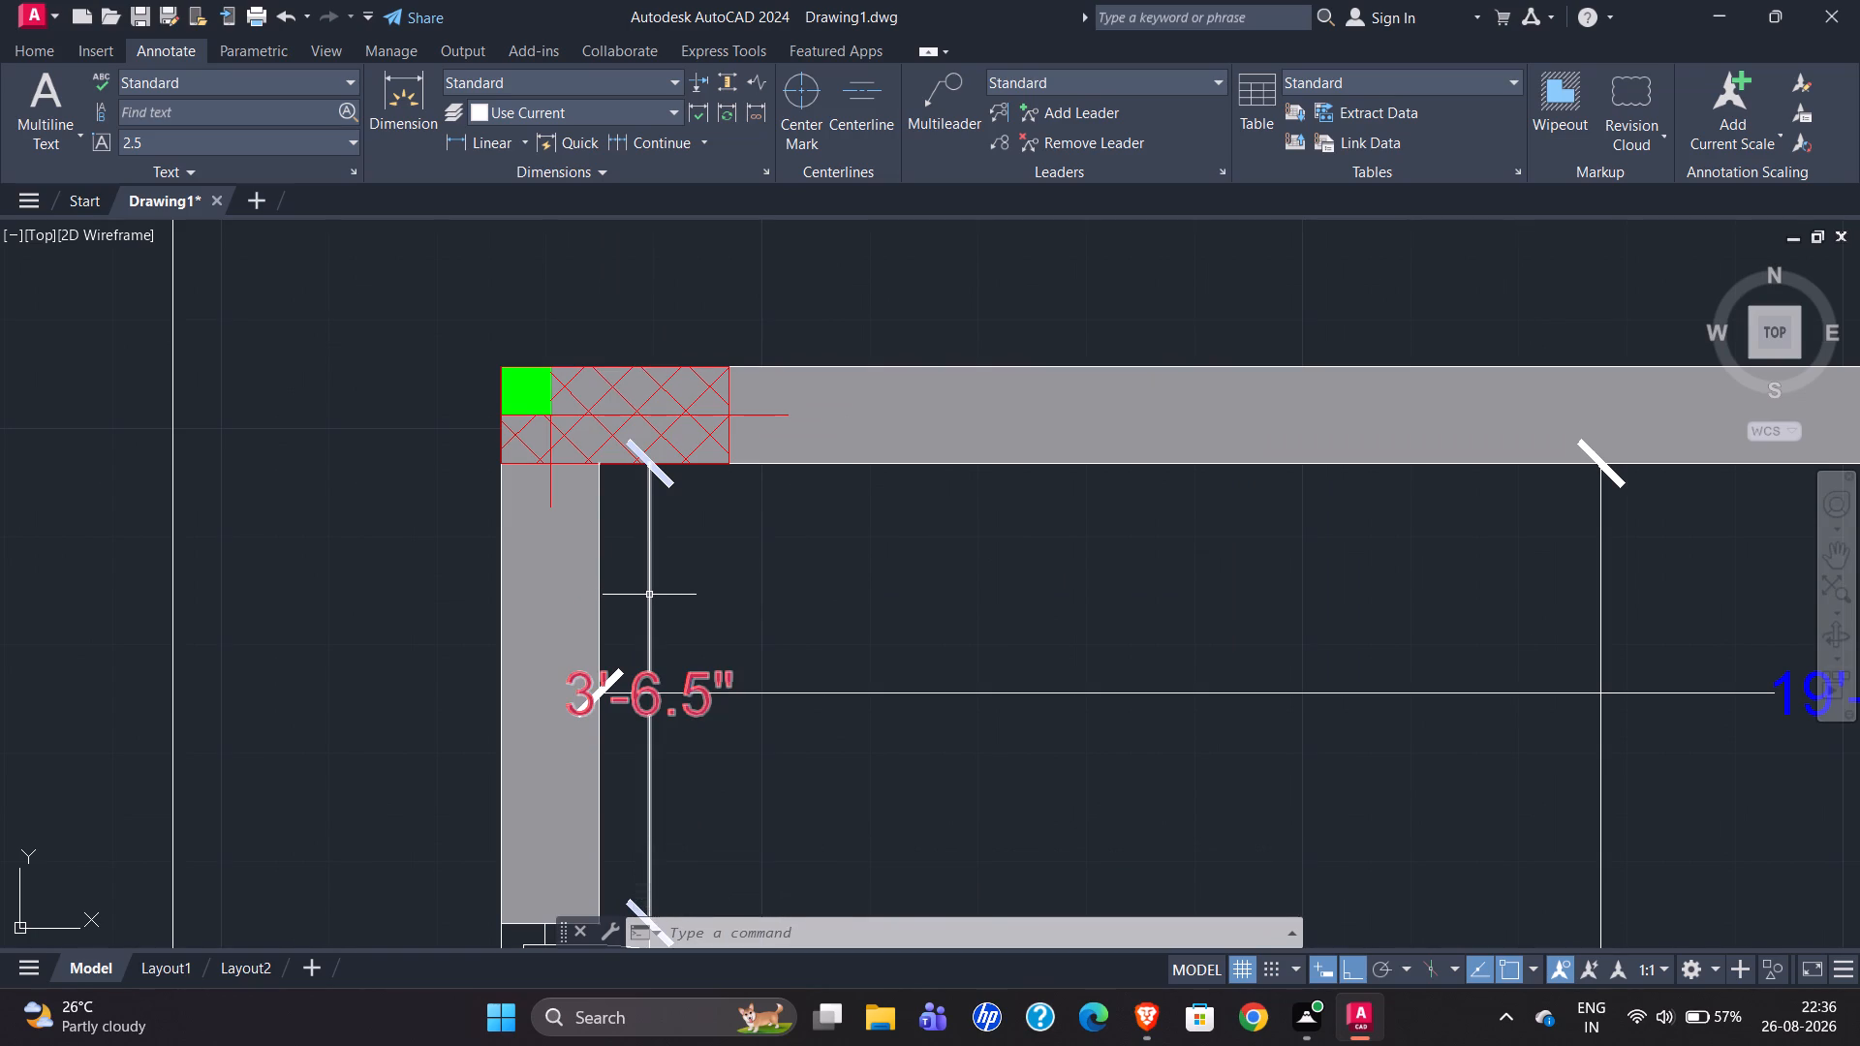
click(649, 596)
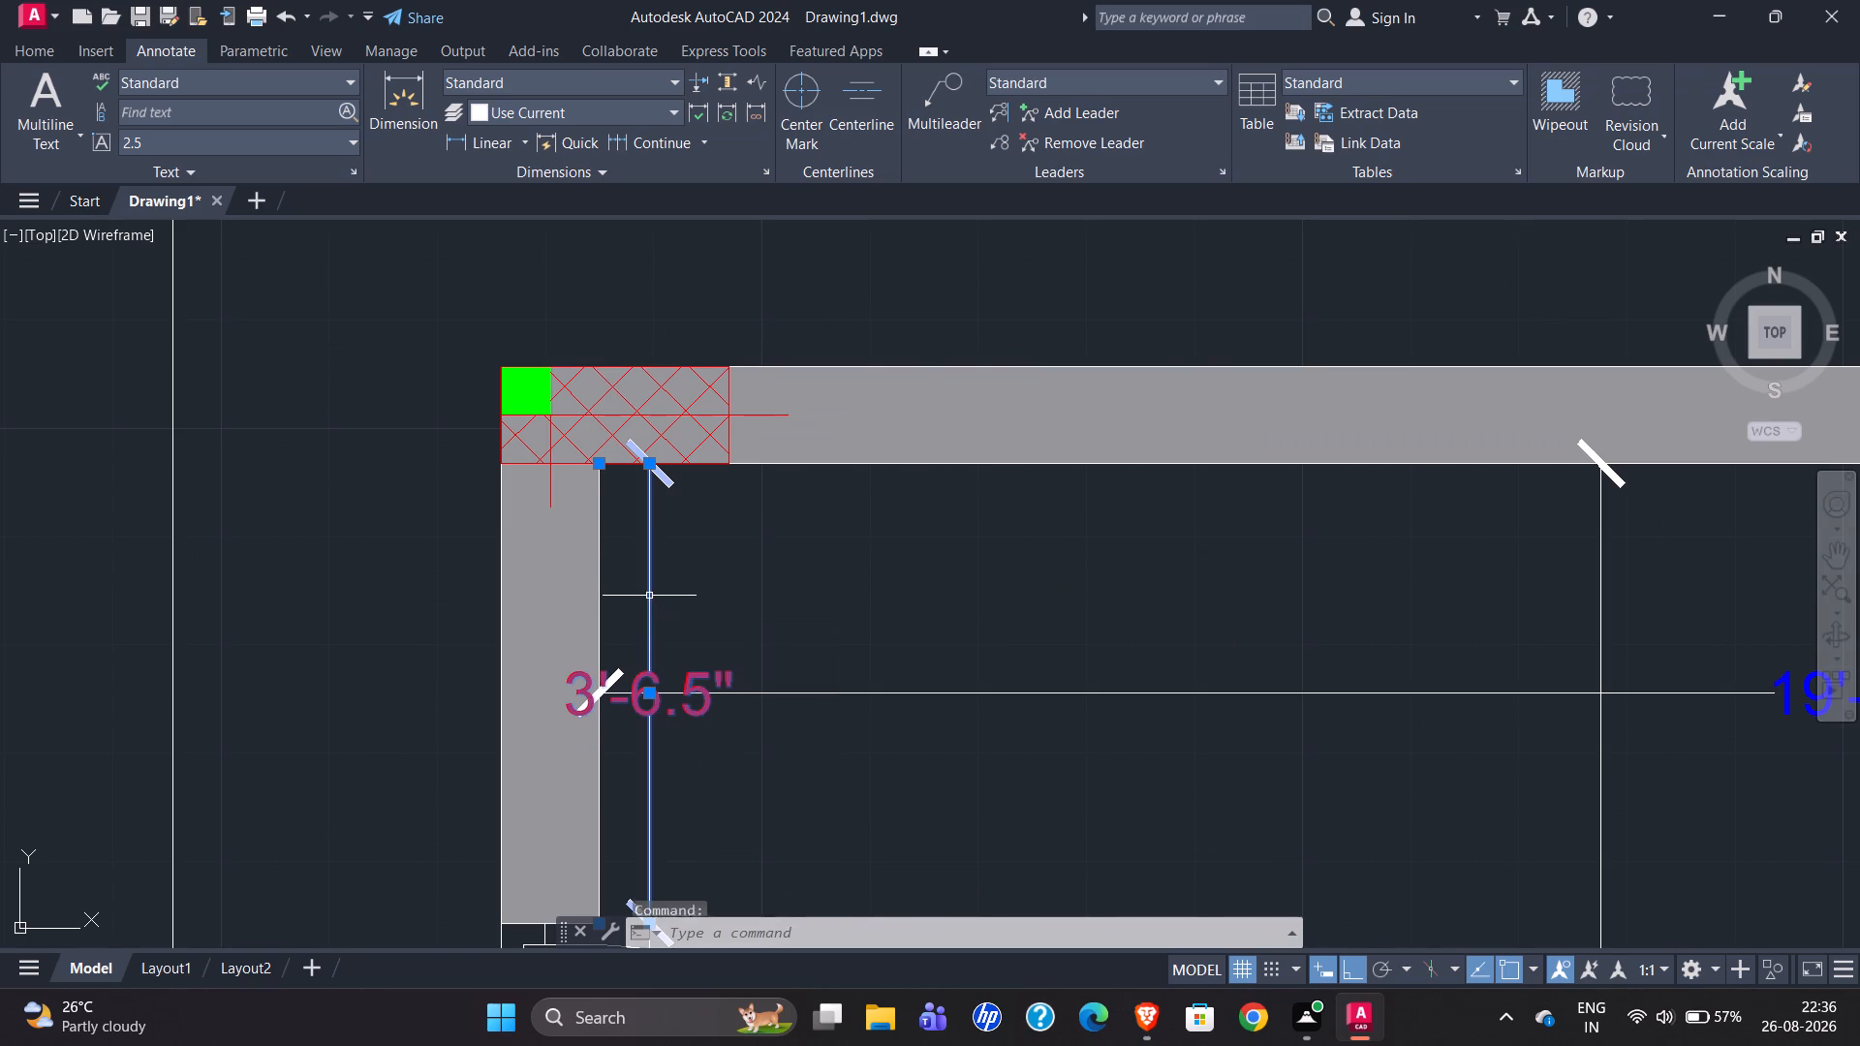
scroll(672, 574, down, 2)
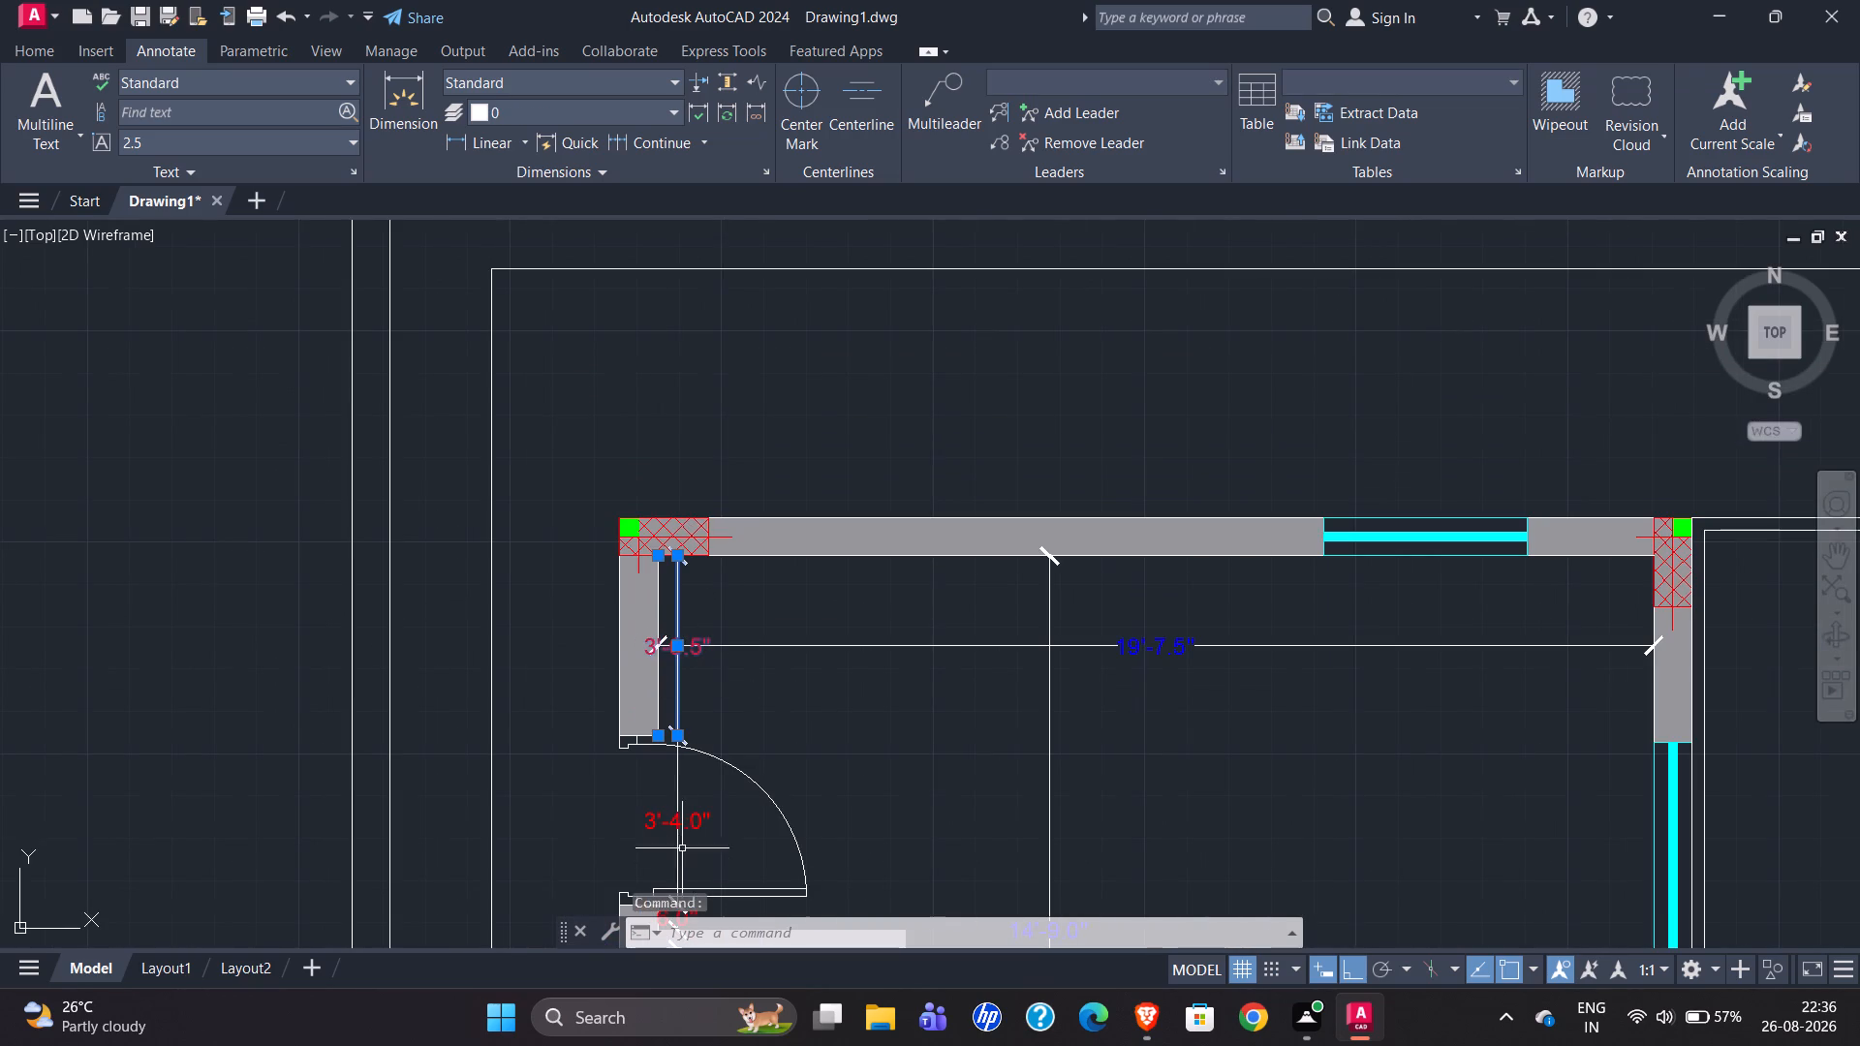
click(676, 818)
scroll(801, 550, down, 1)
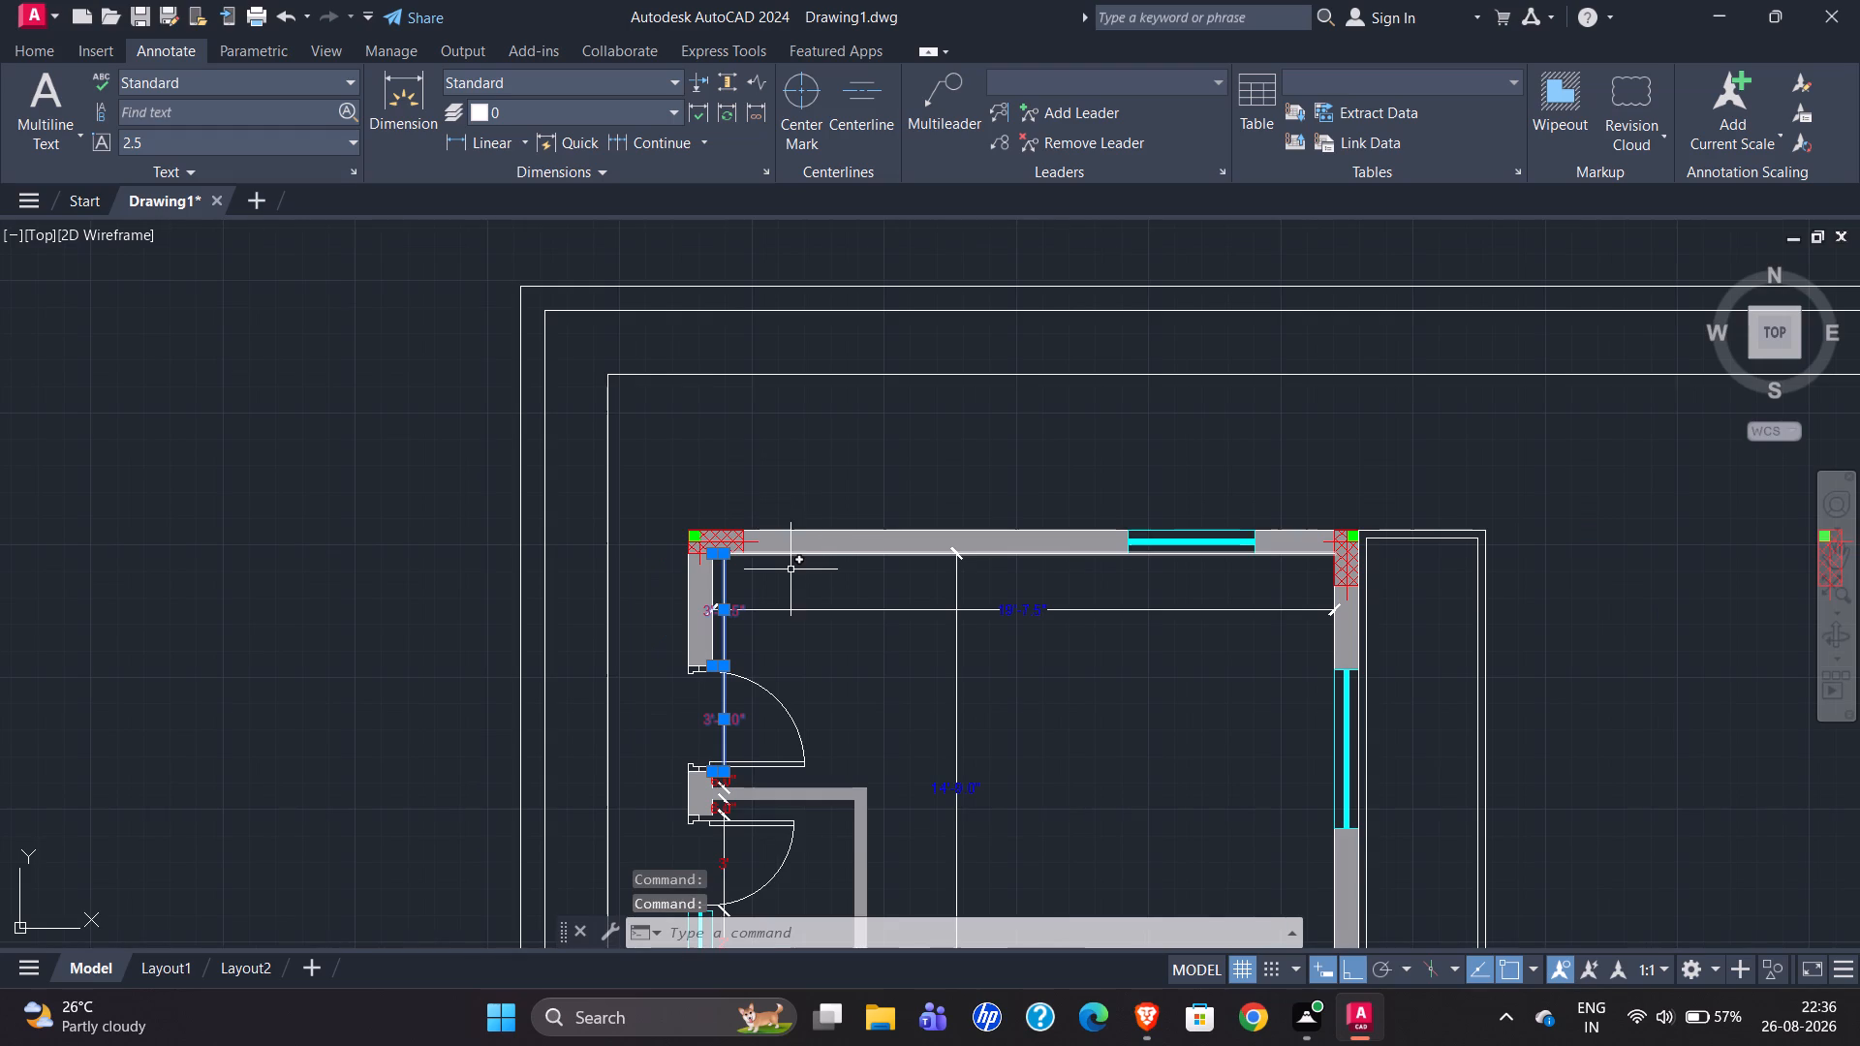
scroll(728, 775, up, 3)
click(697, 796)
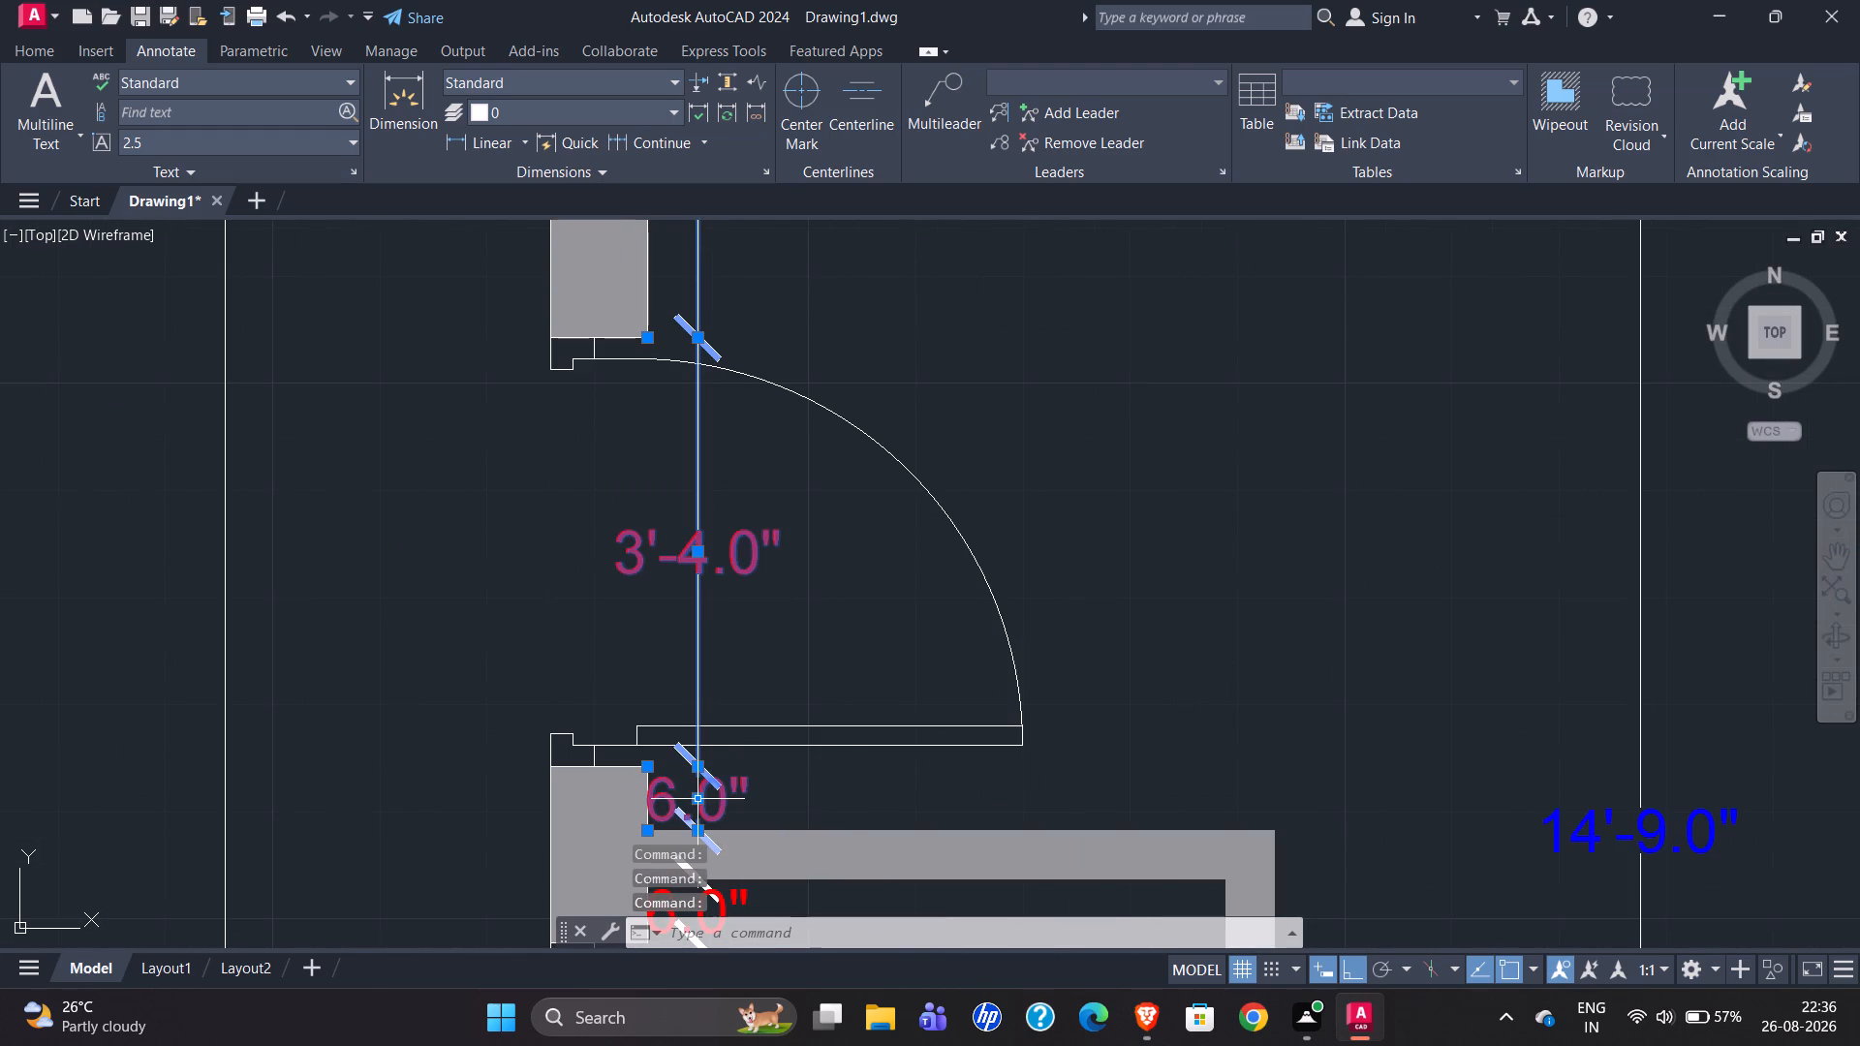
key(m)
key(Return)
scroll(687, 828, up, 3)
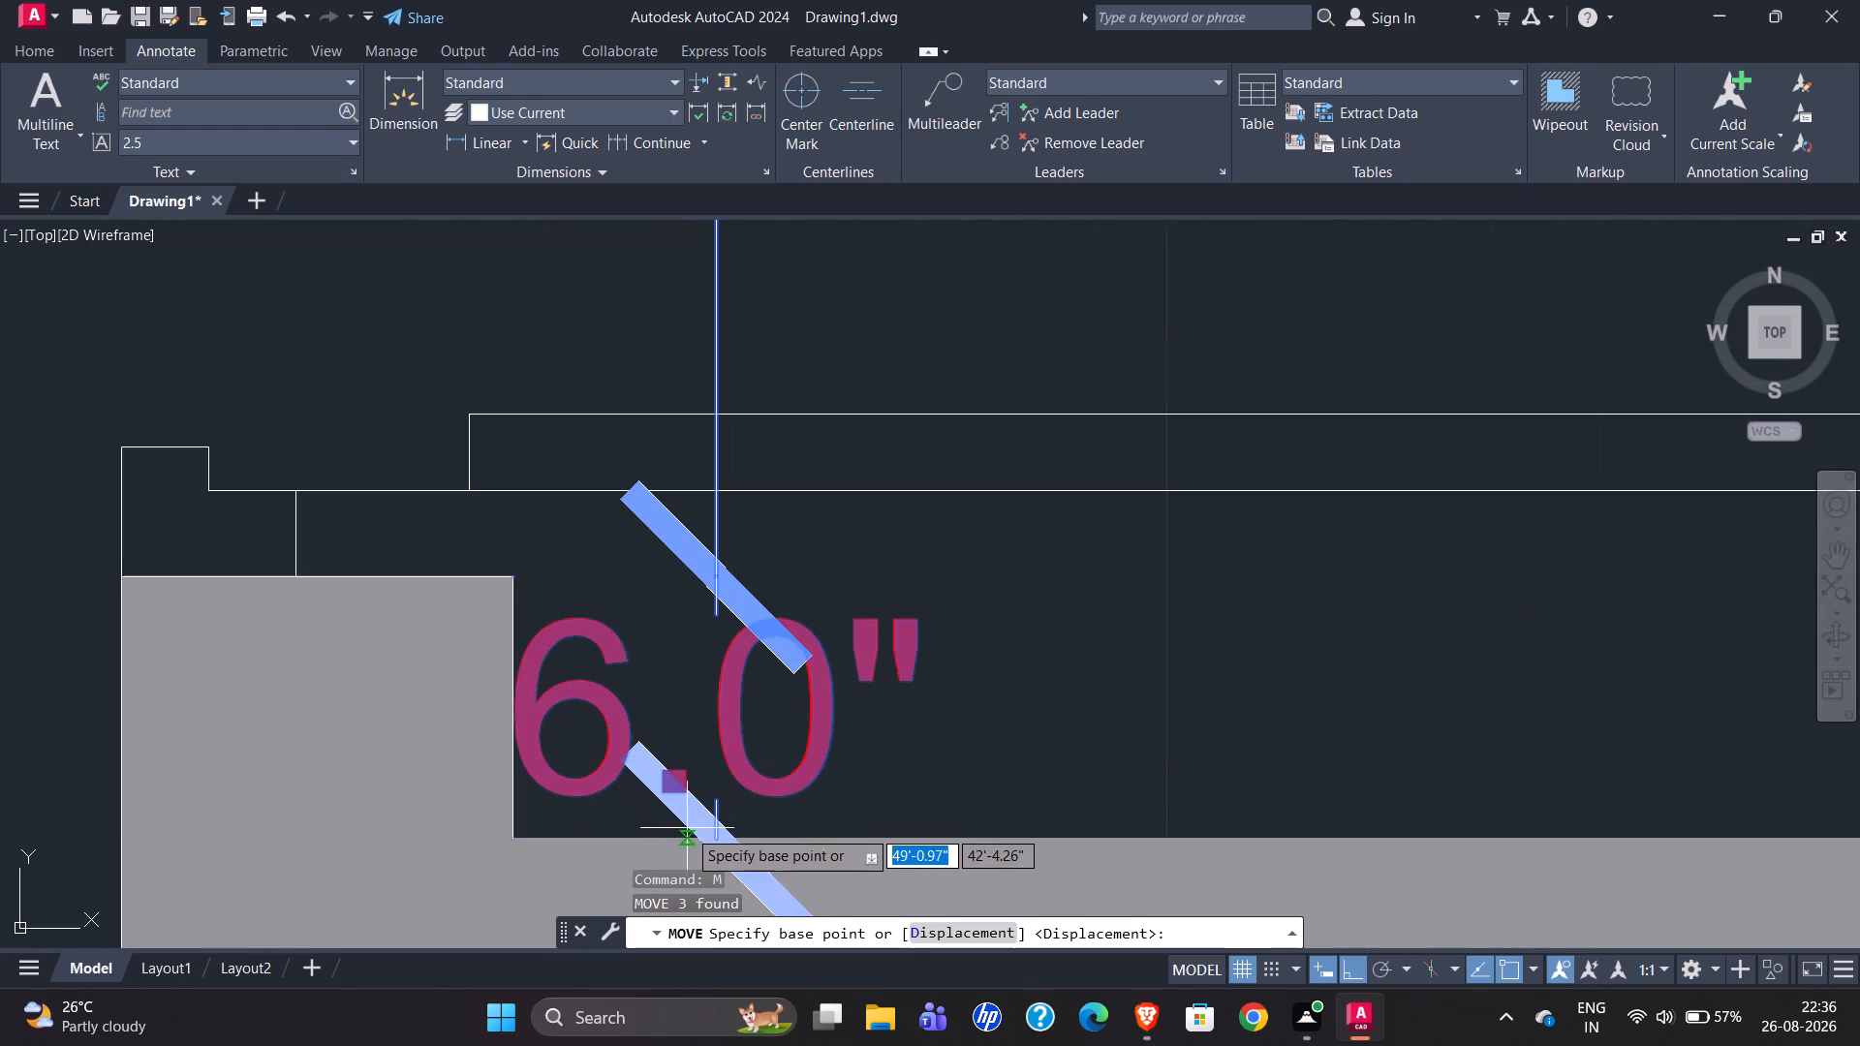
click(713, 843)
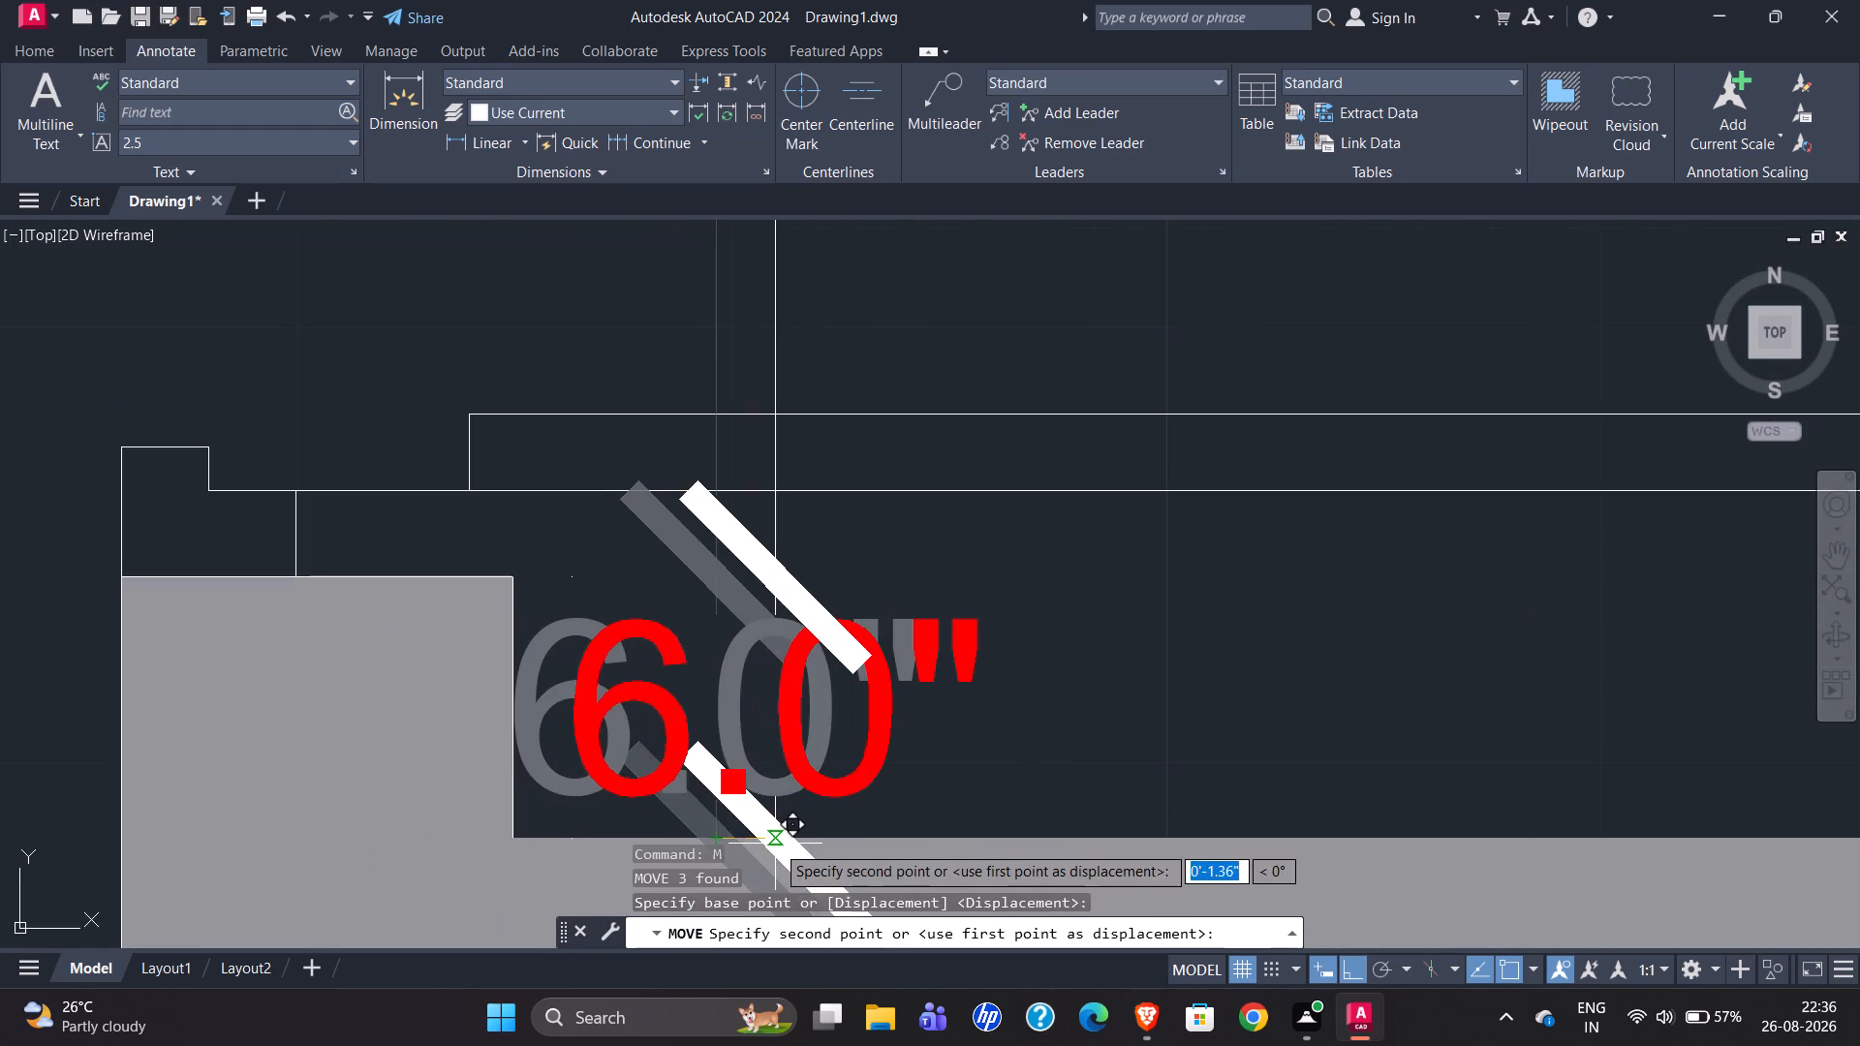
click(852, 843)
scroll(675, 835, down, 4)
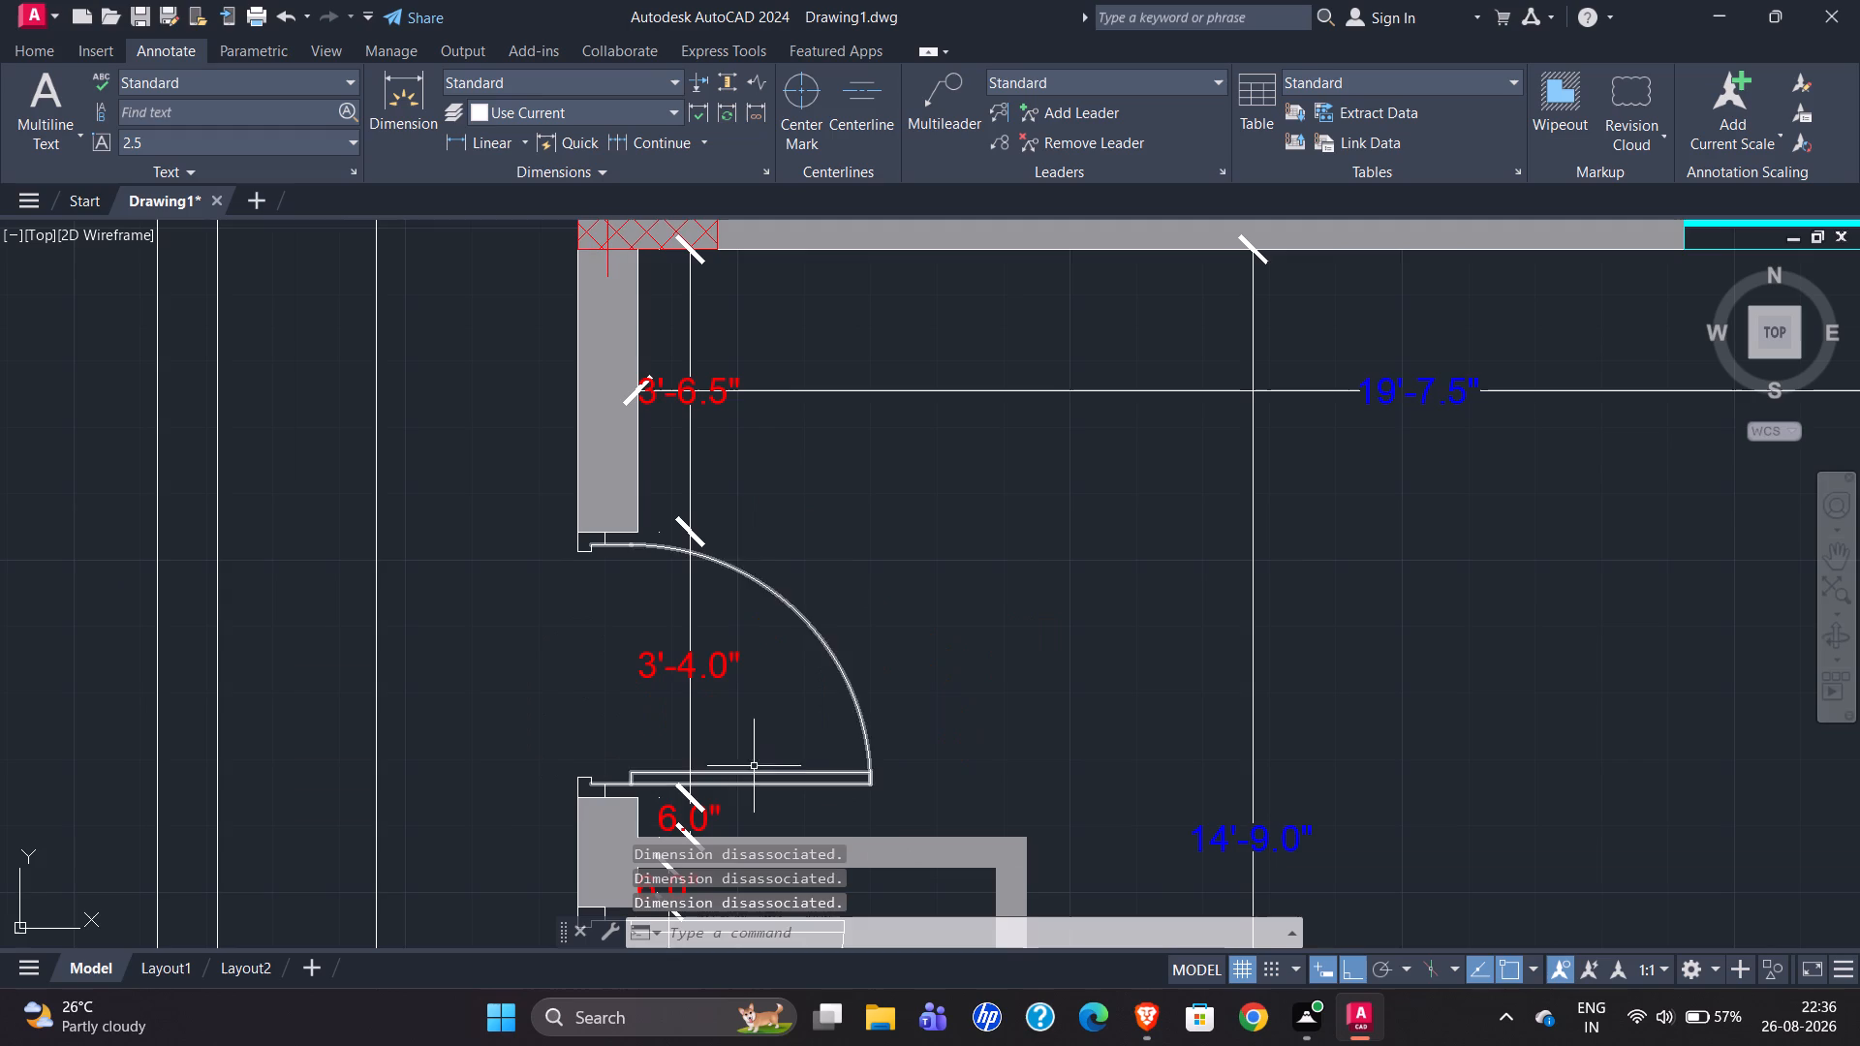
Move the servant room's three west wall dimensions north of the toilet partition further east, in line with the northwest column's east edge.
scroll(770, 535, down, 1)
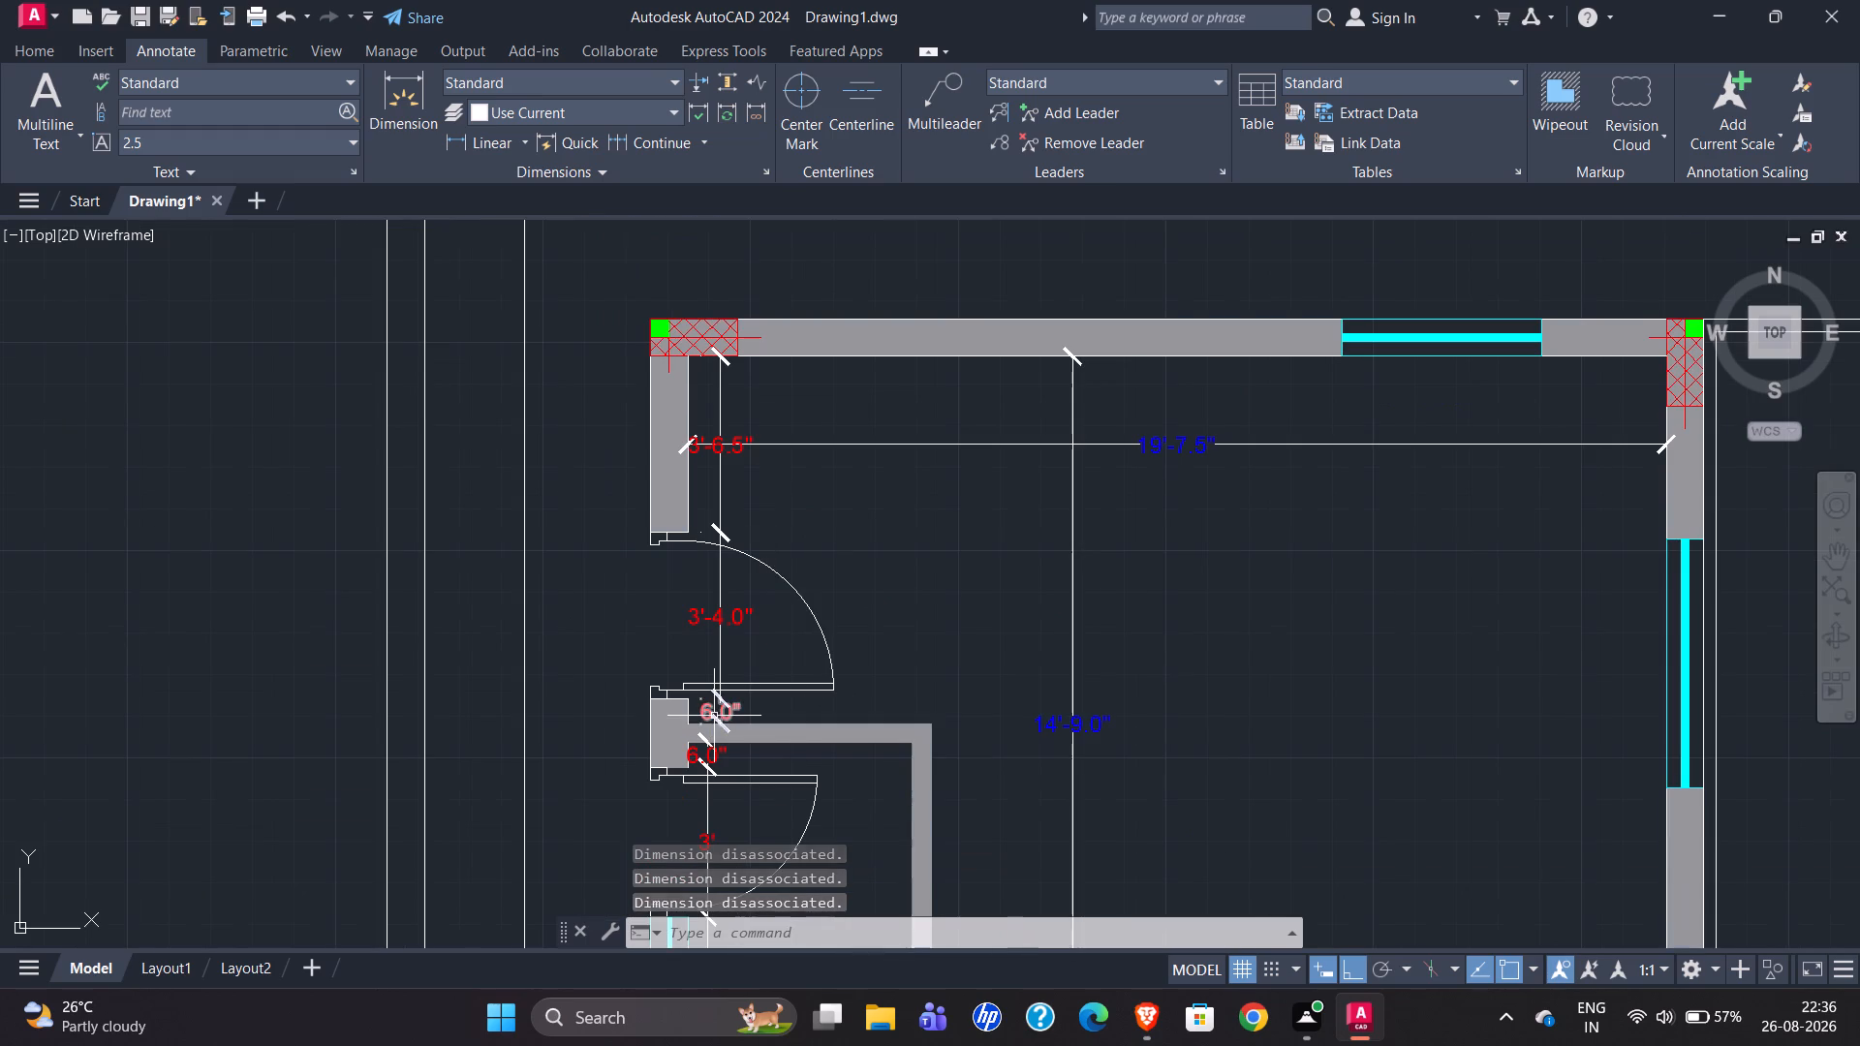
click(714, 716)
click(720, 640)
click(724, 454)
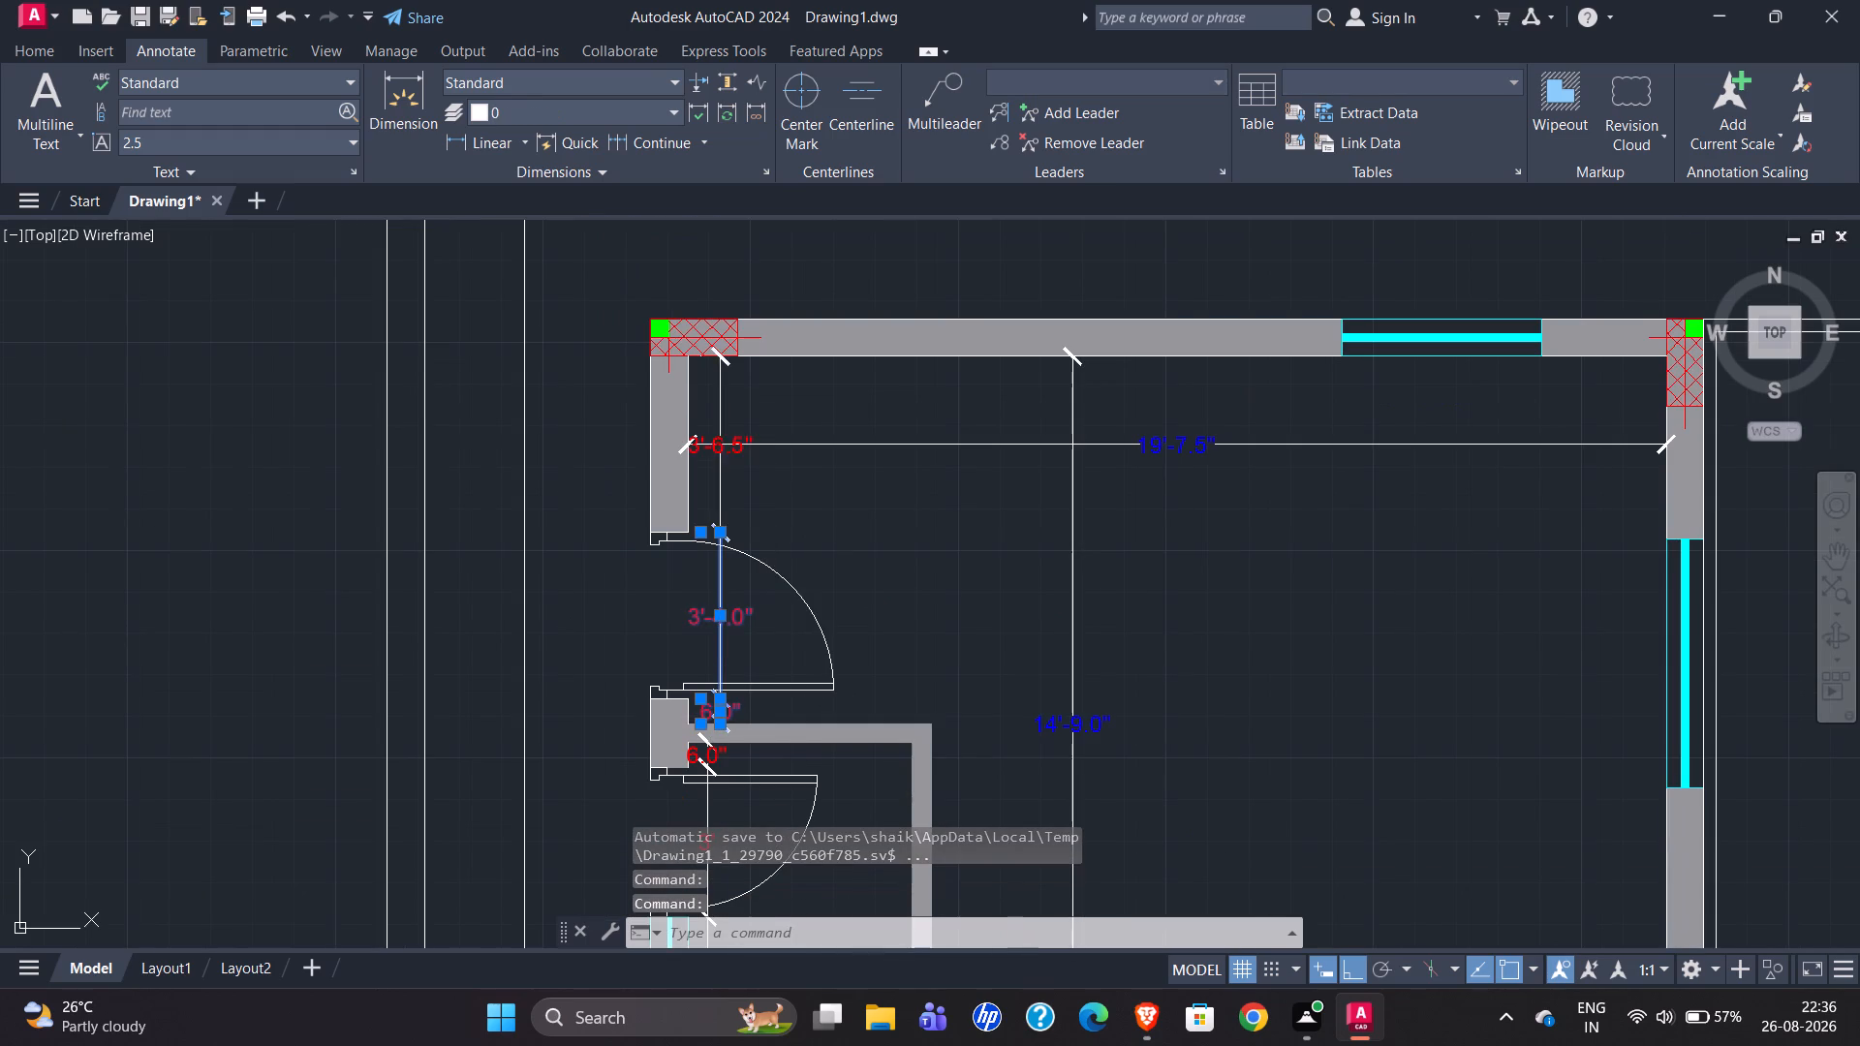
key(m)
key(Return)
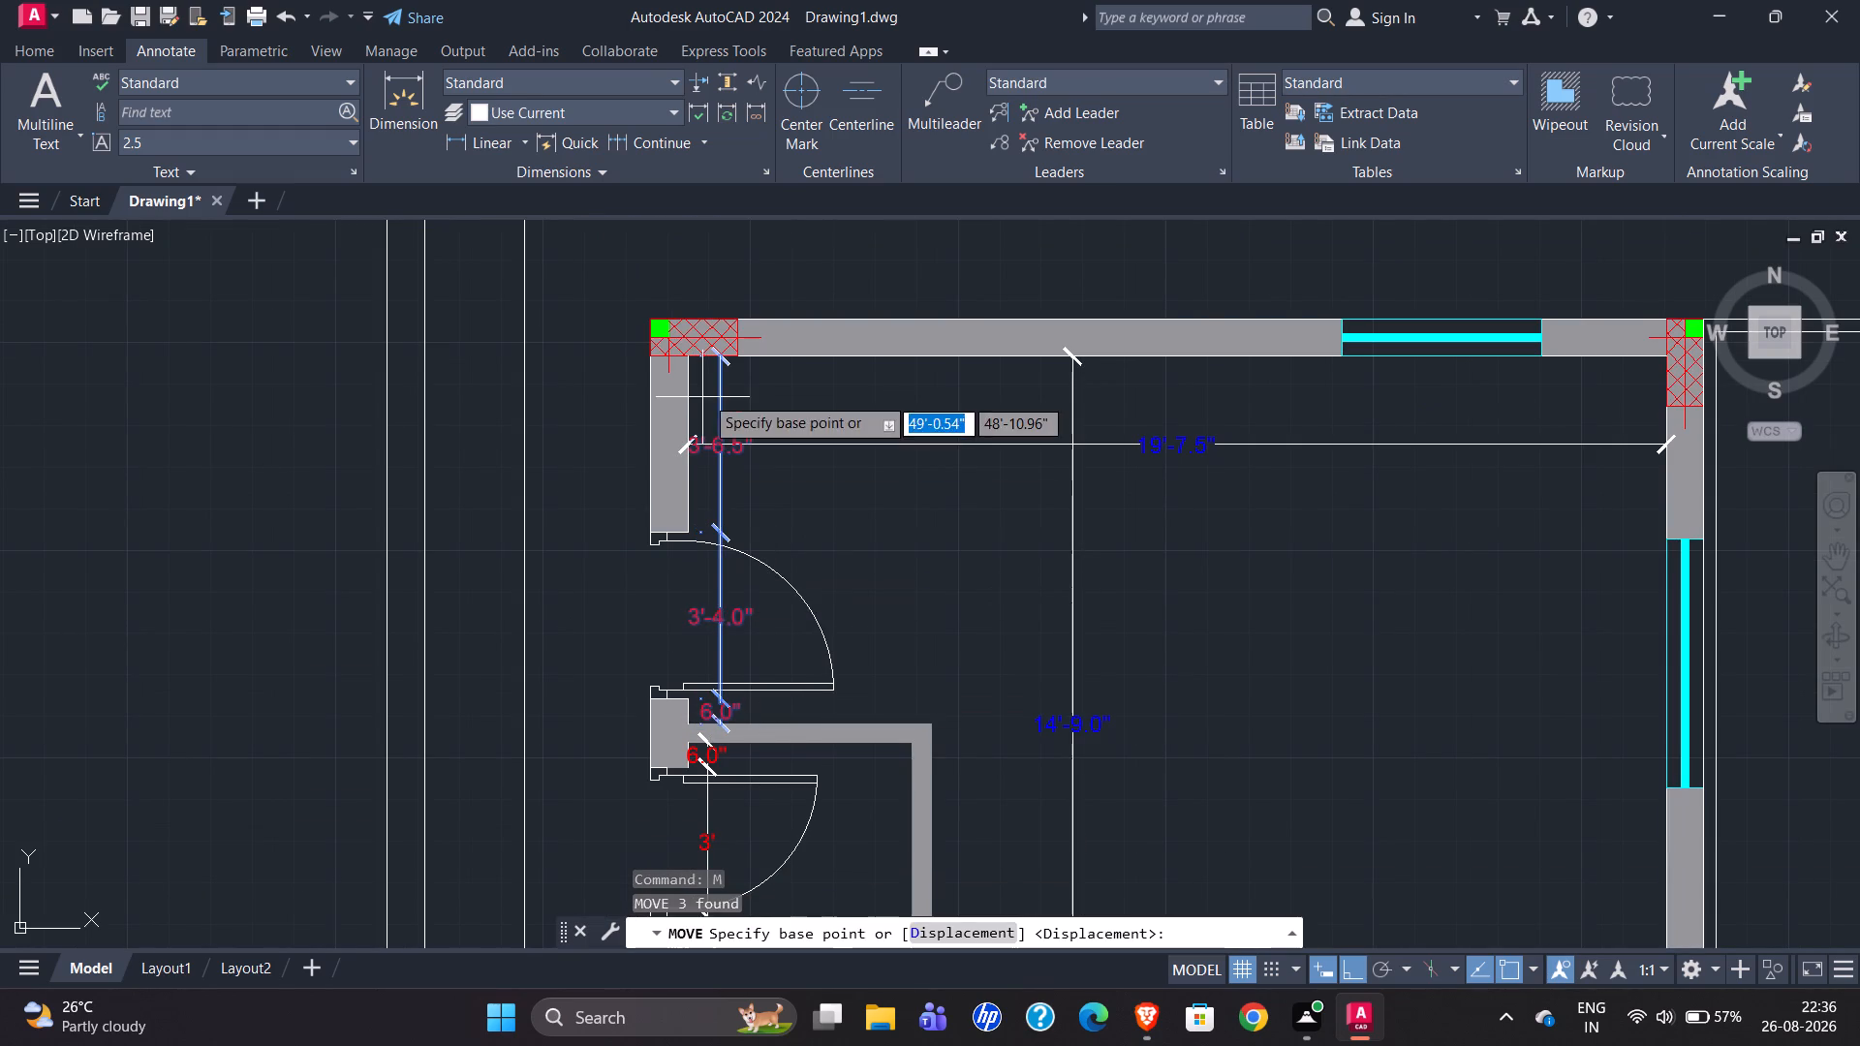
scroll(736, 362, up, 2)
click(686, 351)
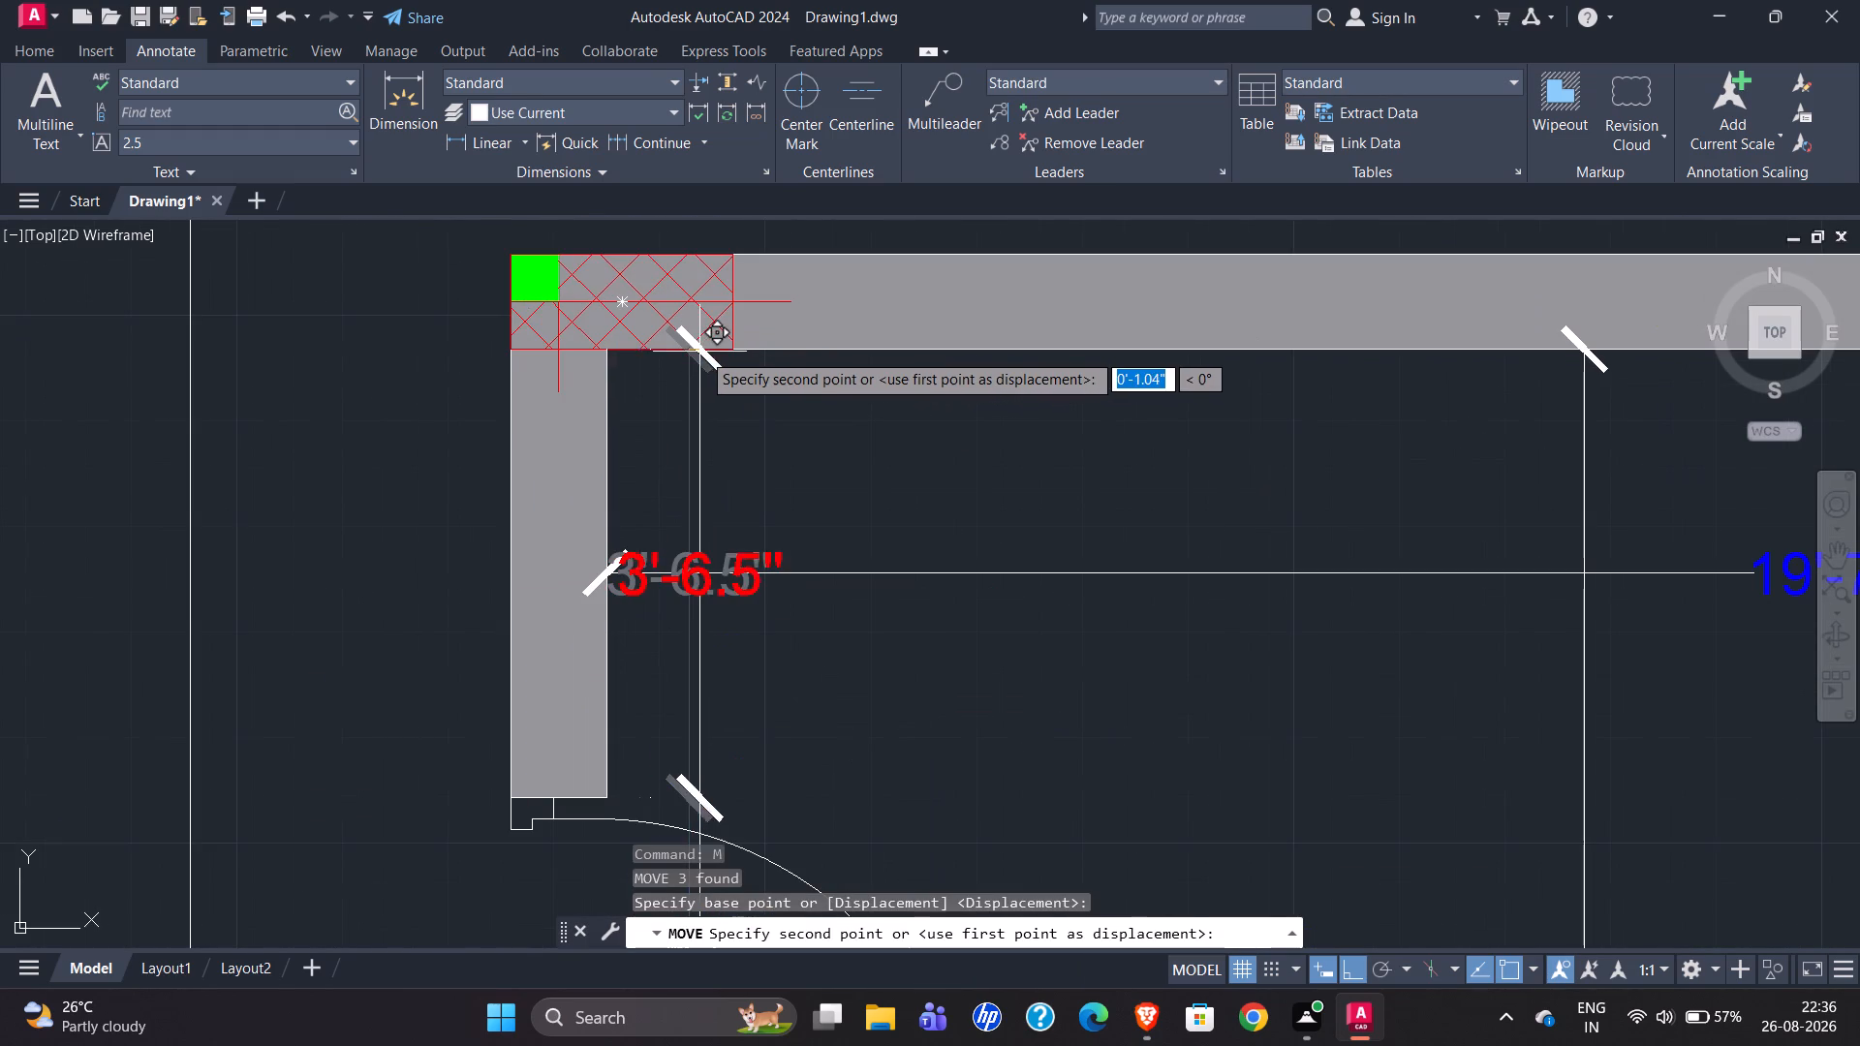
click(727, 354)
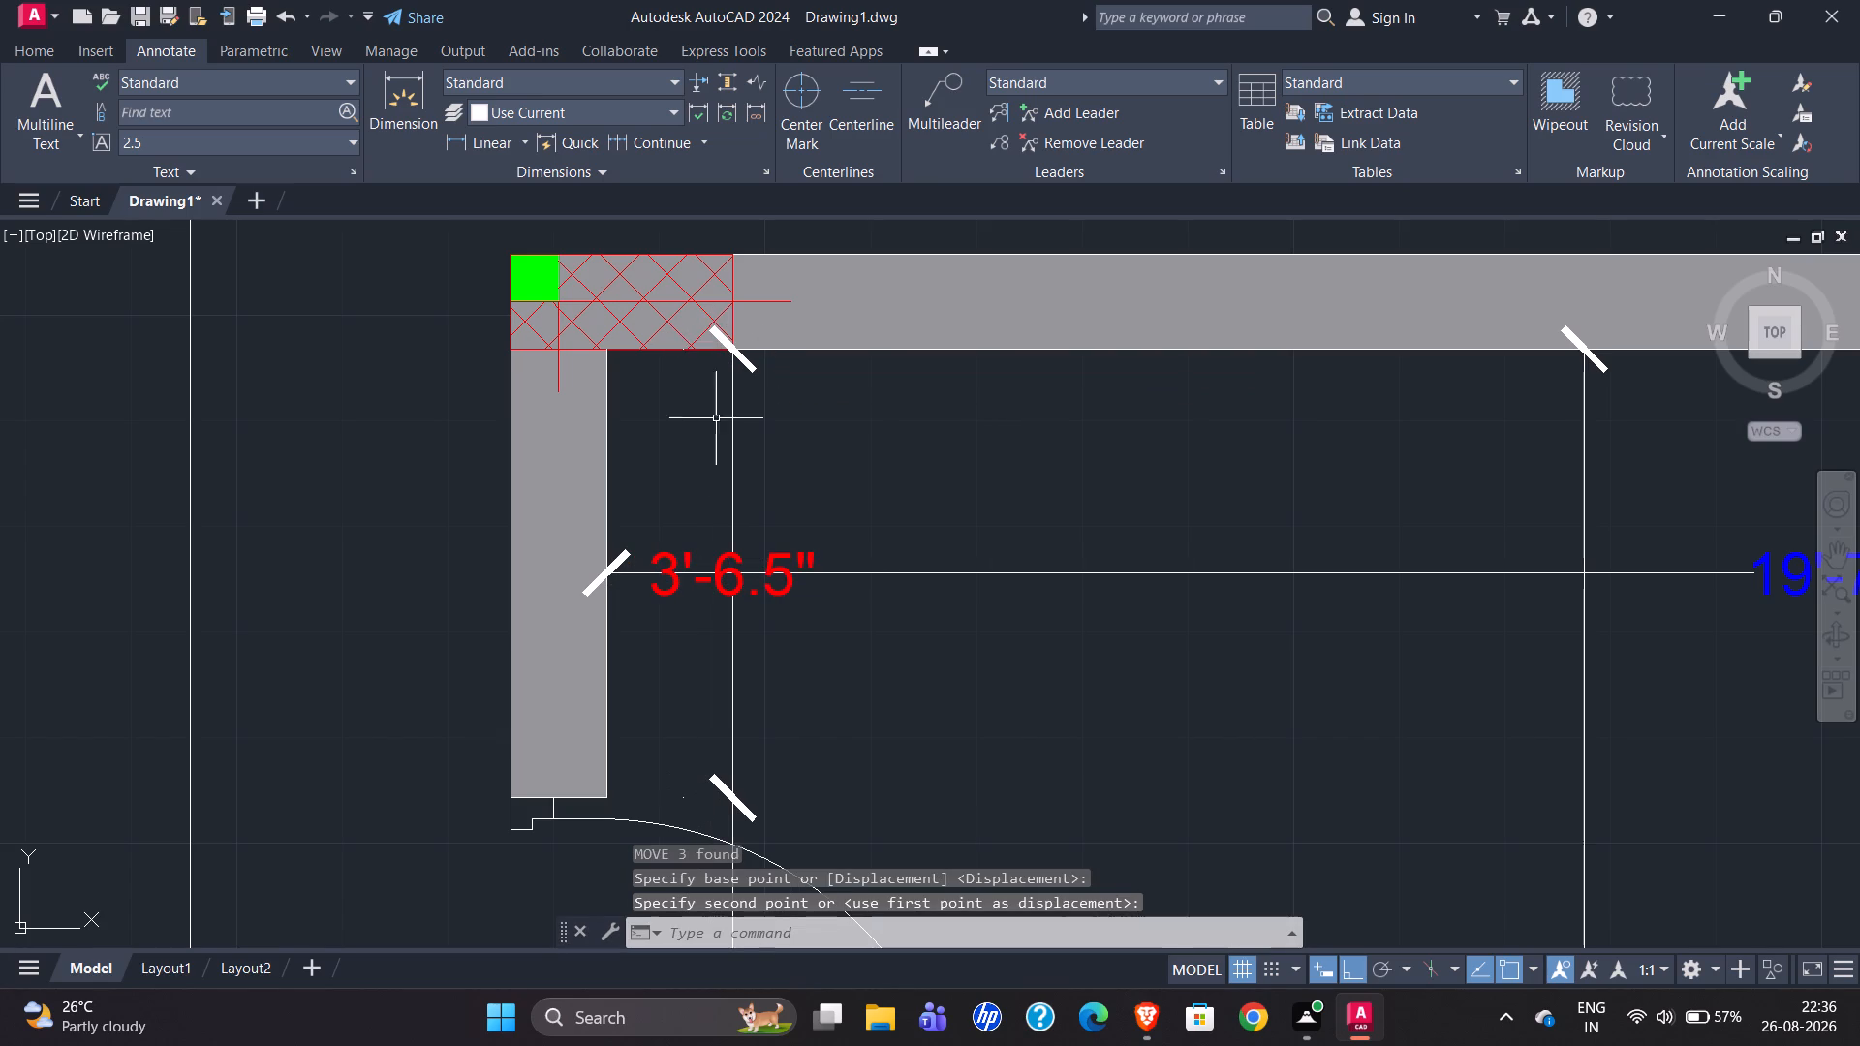
key(Escape)
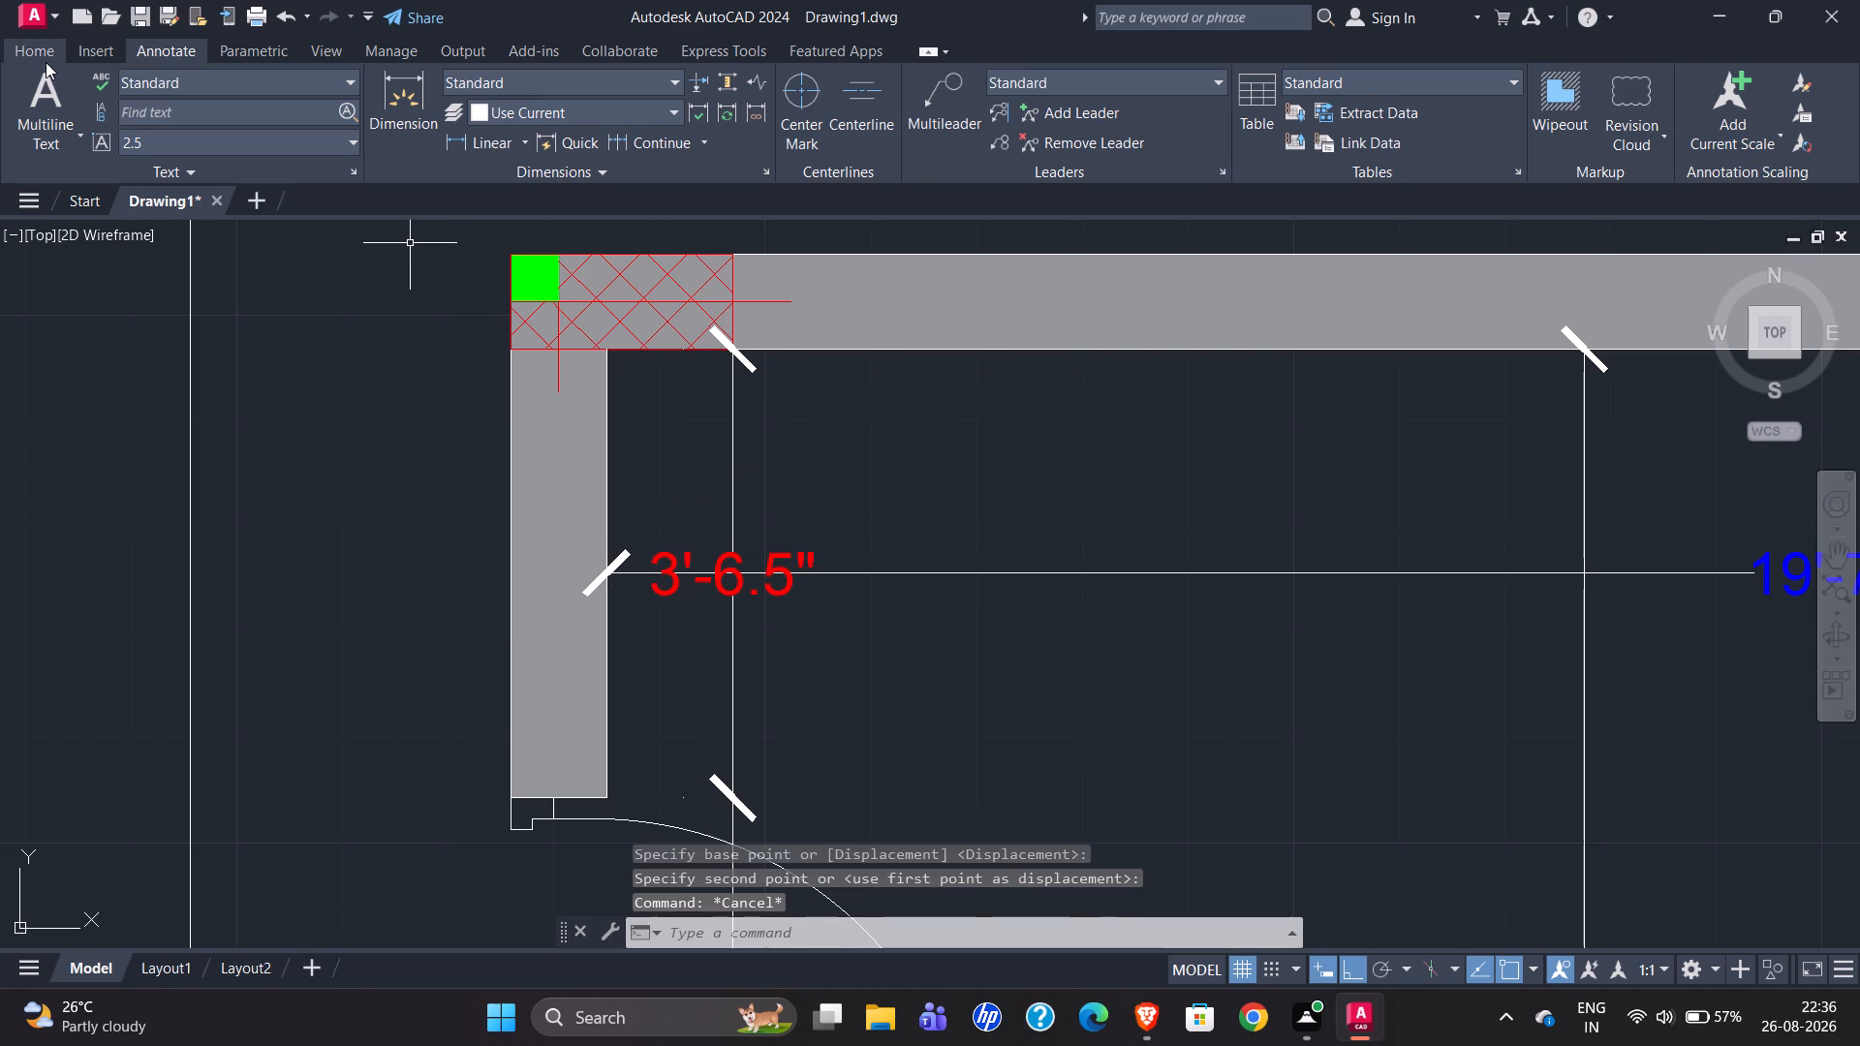
Dimension the northwest column's projection along the servant room's north wall, from the west wall's inner face to the column's east edge.
click(398, 98)
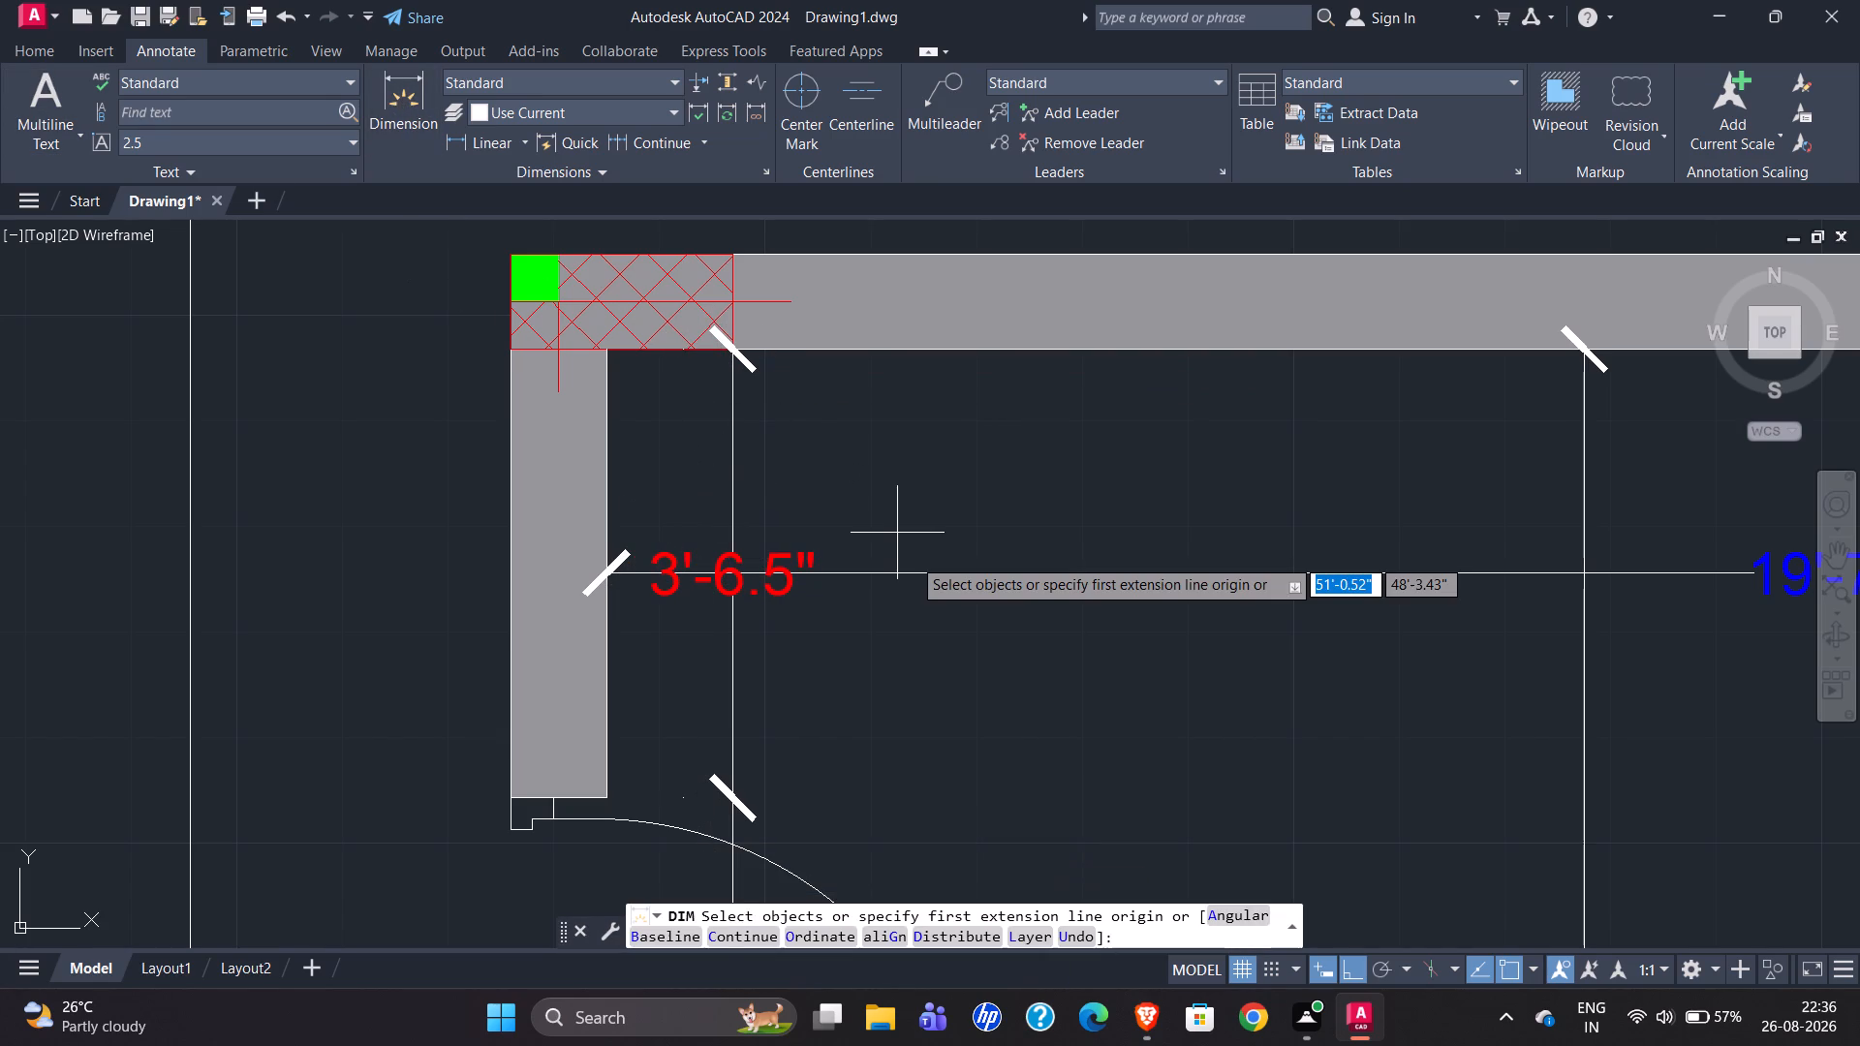
click(608, 344)
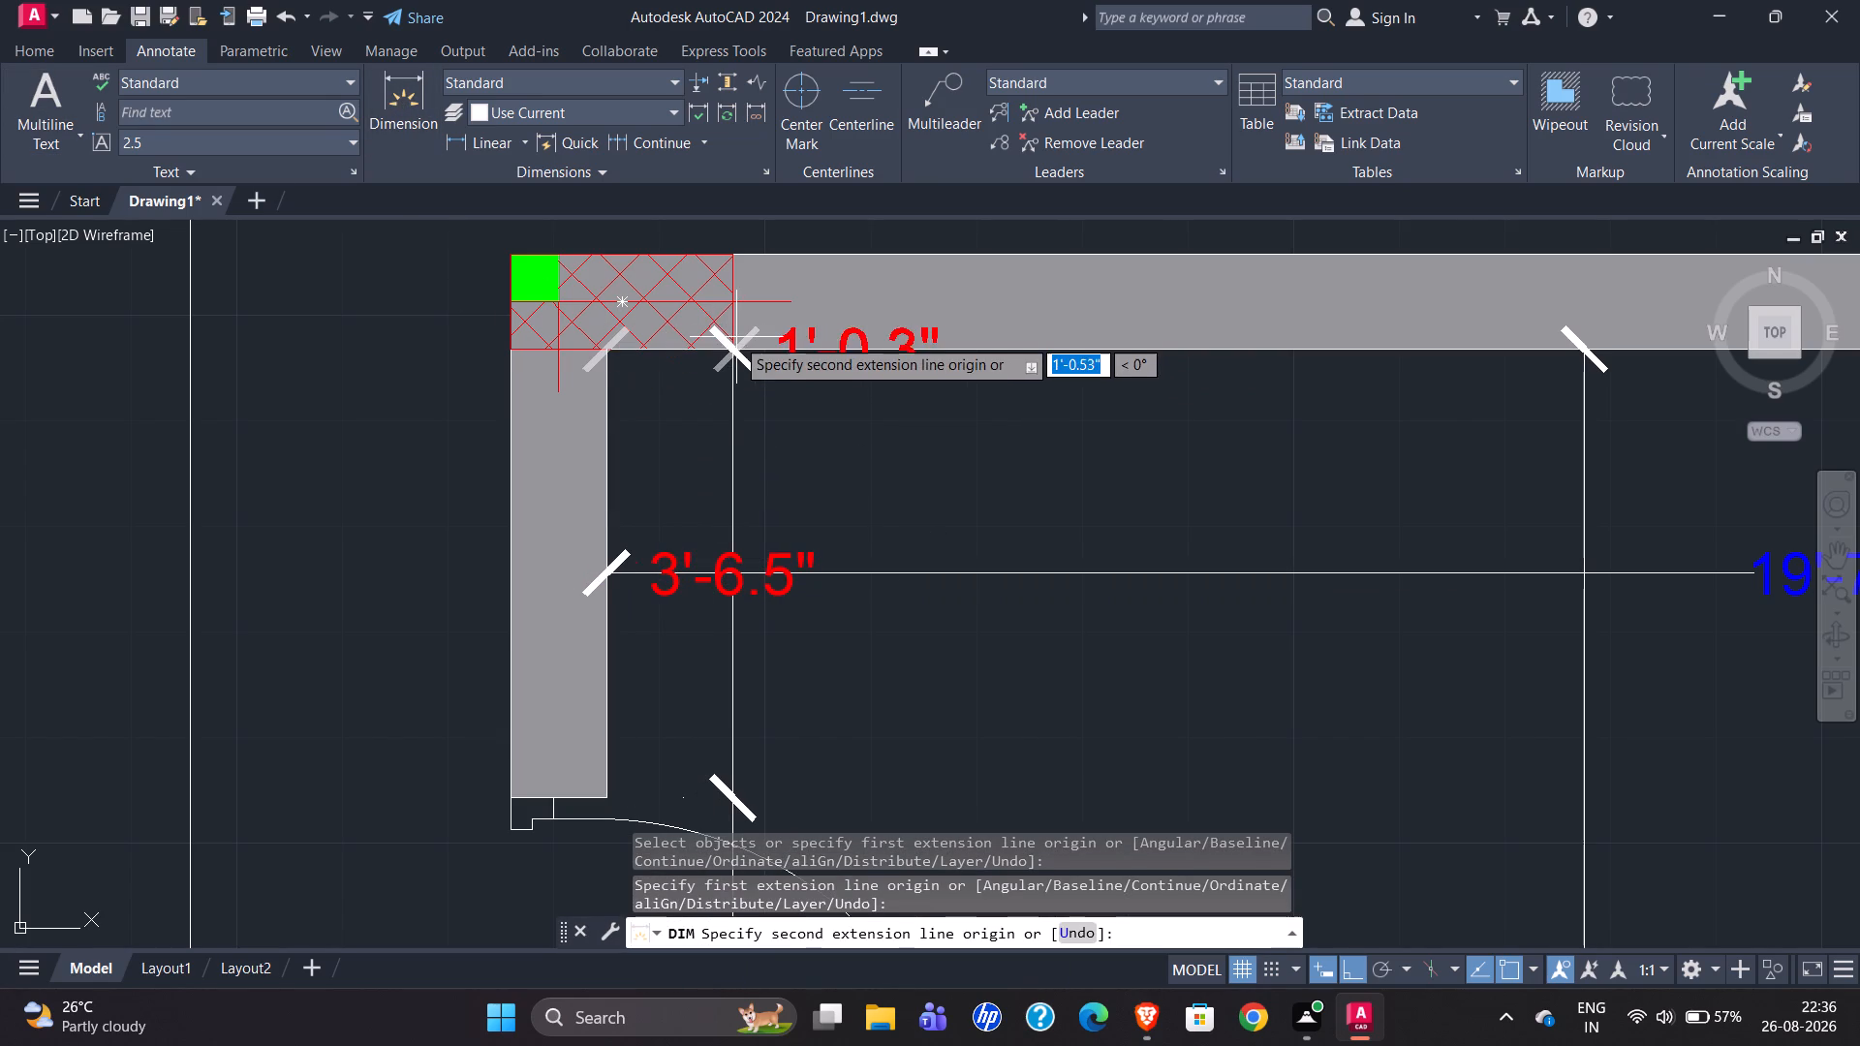
click(732, 344)
click(719, 397)
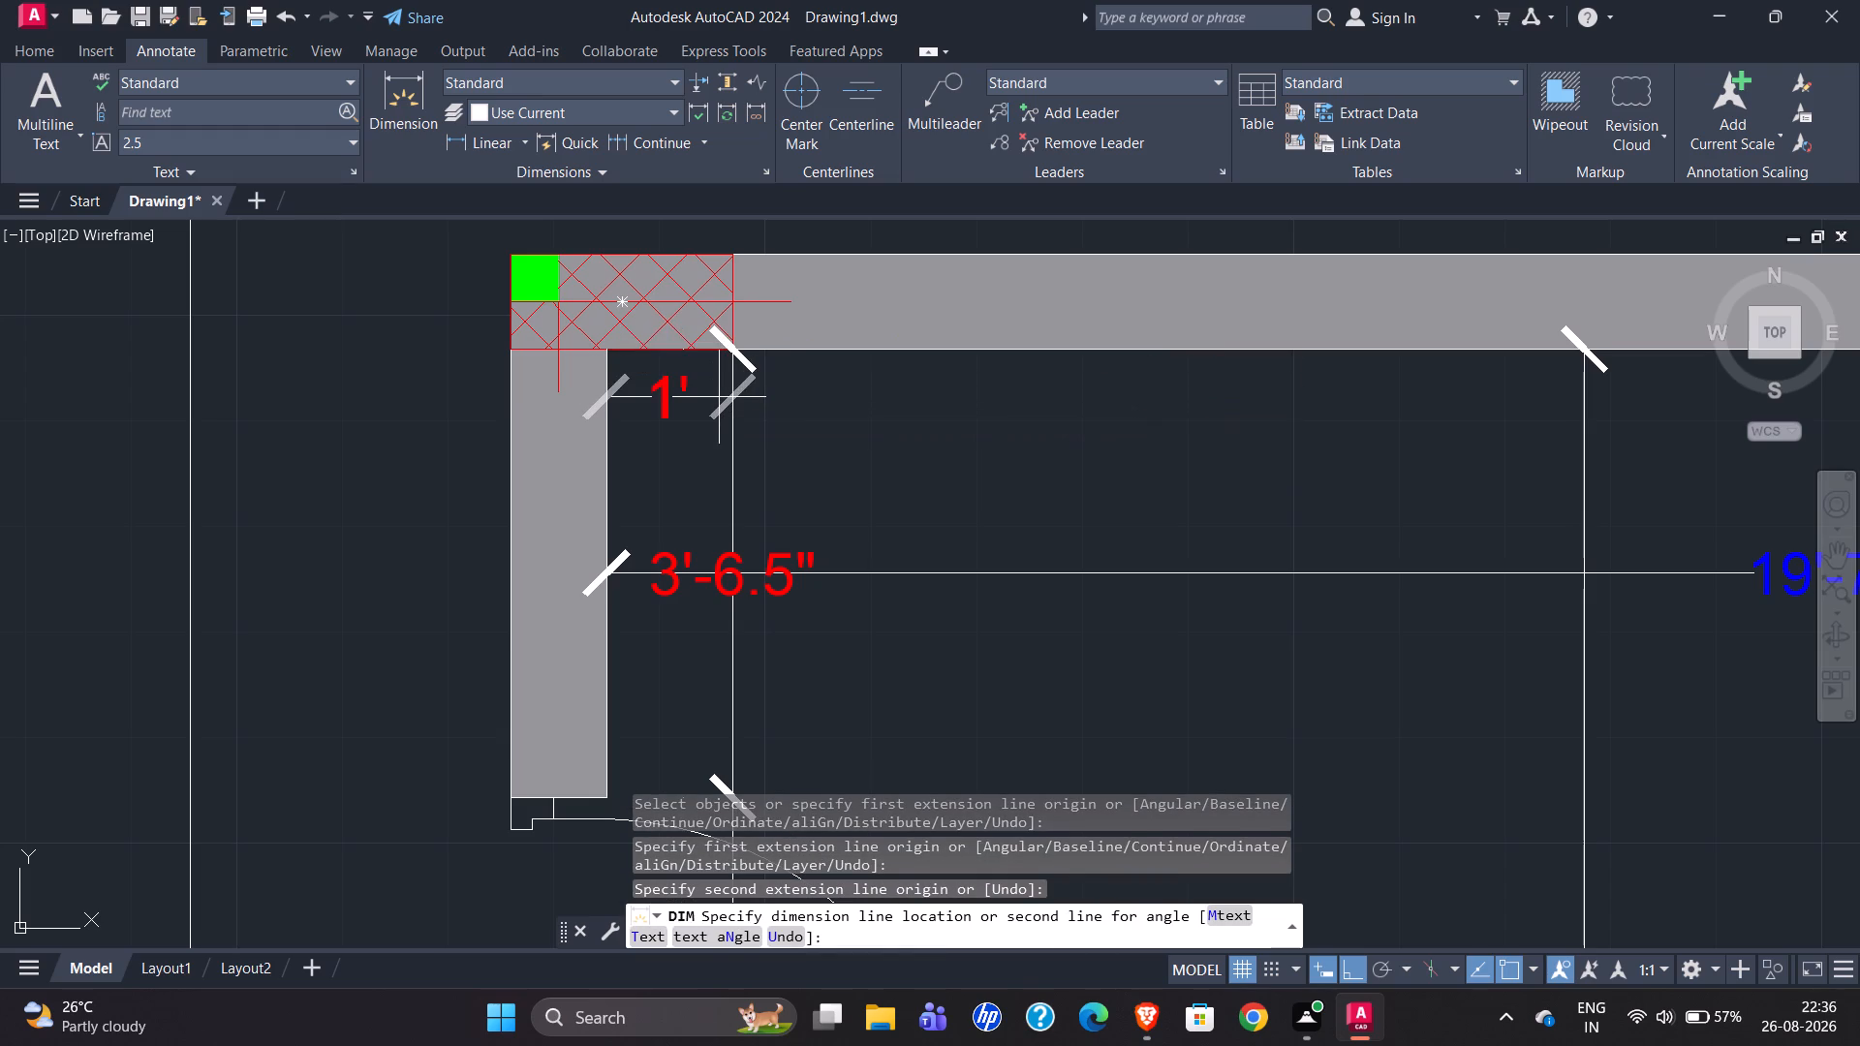
Continue the dimension chain east along the servant room's north wall, covering the wall up to the window, the window, and the wall to the east wall.
click(650, 138)
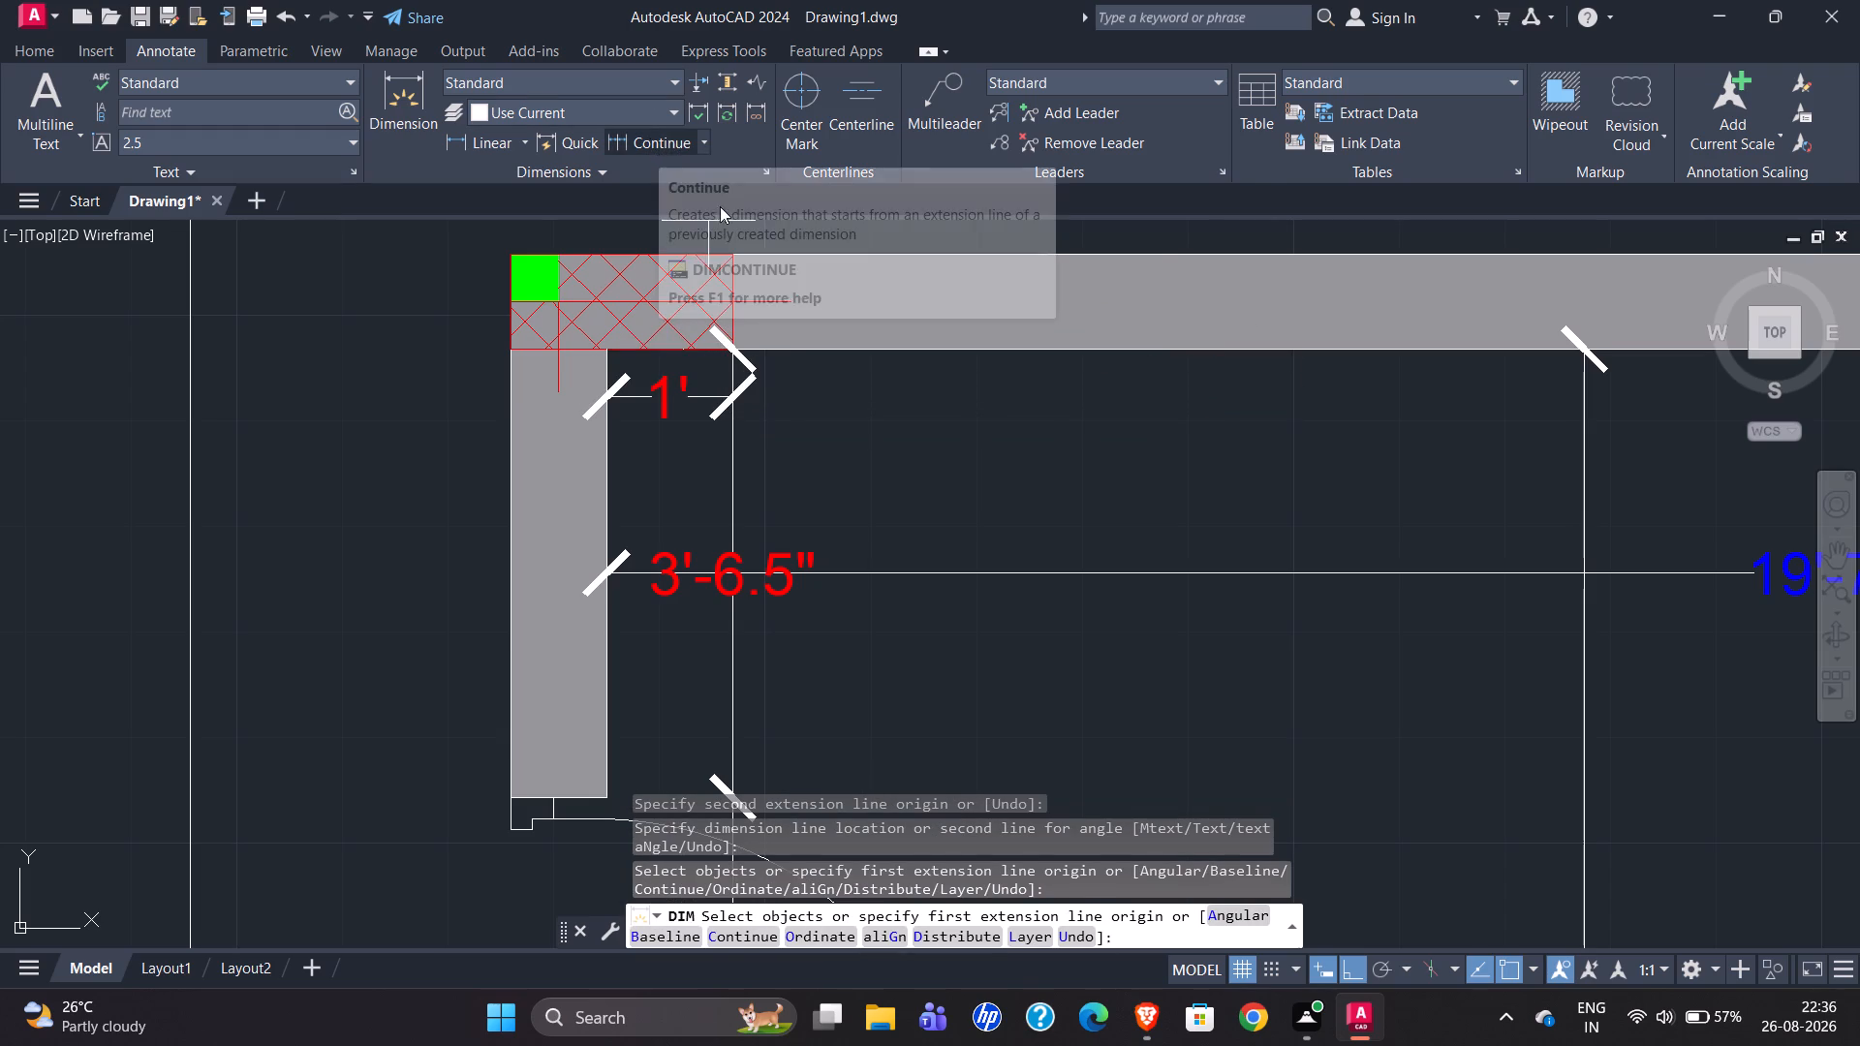
scroll(874, 530, down, 3)
scroll(1382, 536, down, 2)
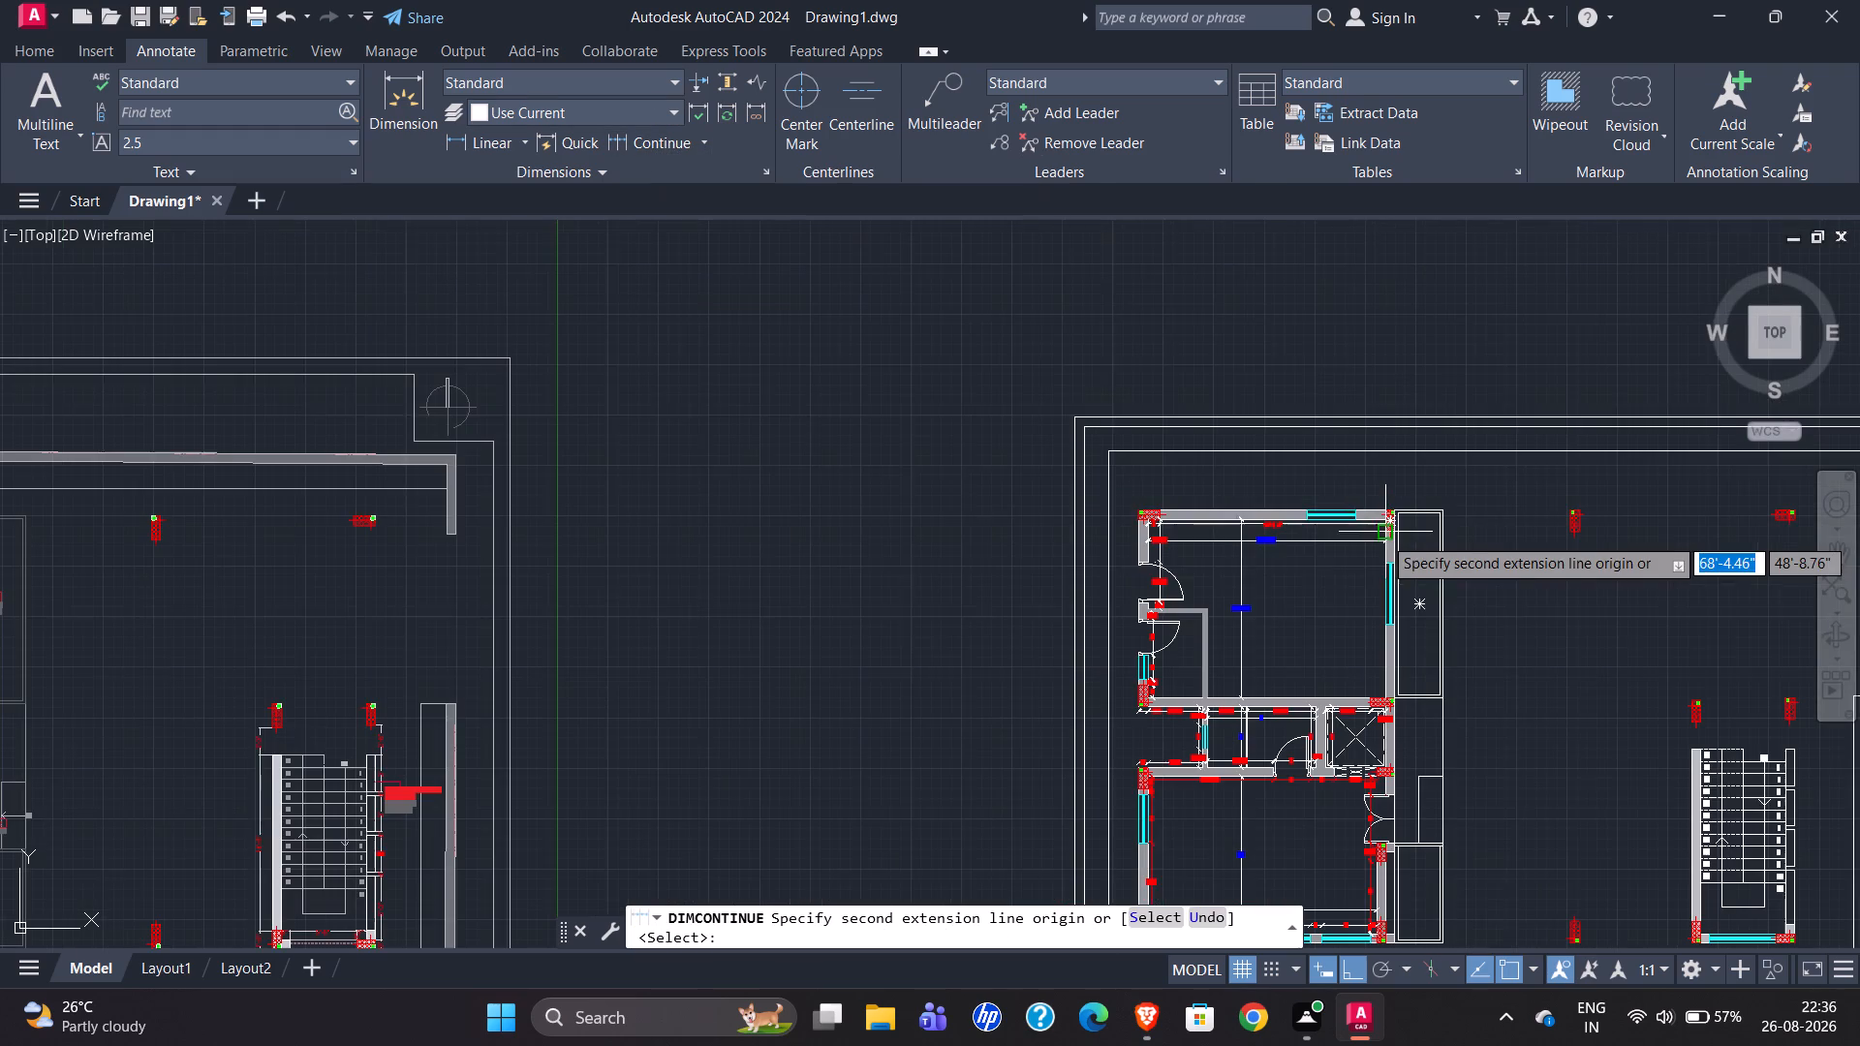
scroll(1103, 540, down, 2)
scroll(562, 554, up, 5)
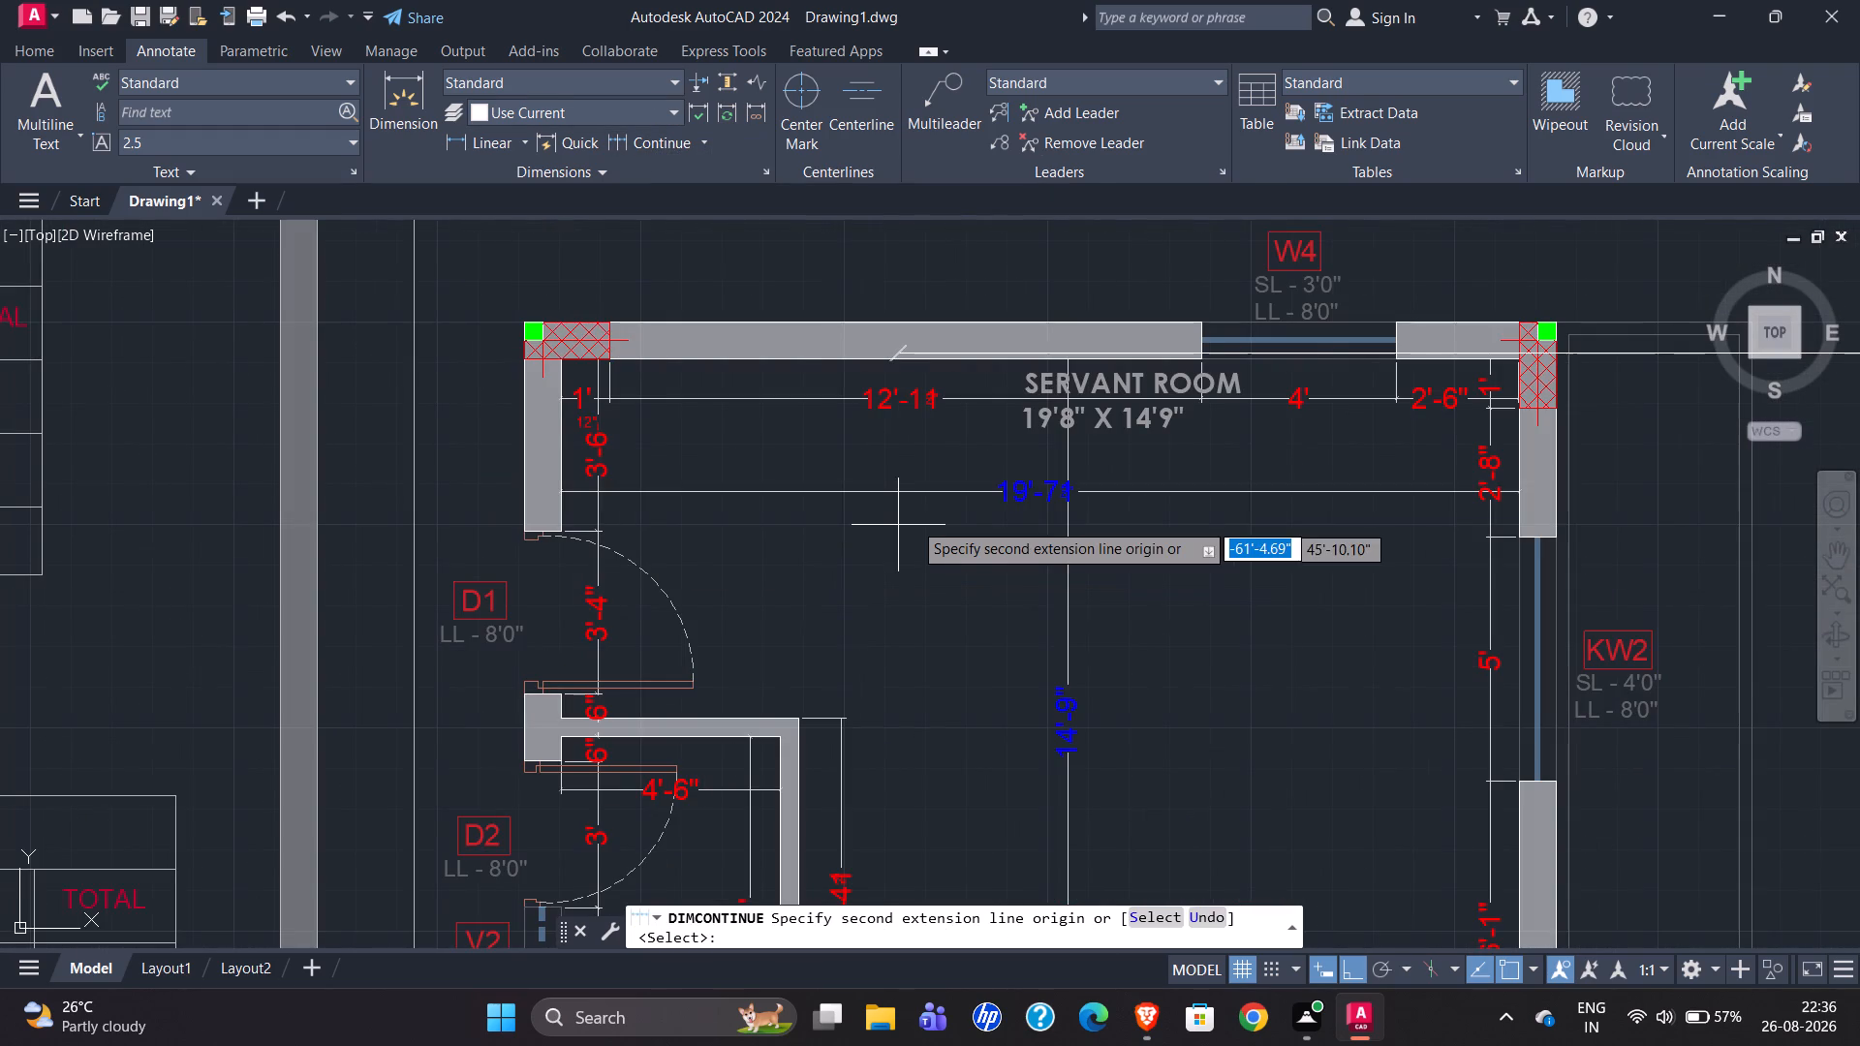
scroll(453, 509, down, 3)
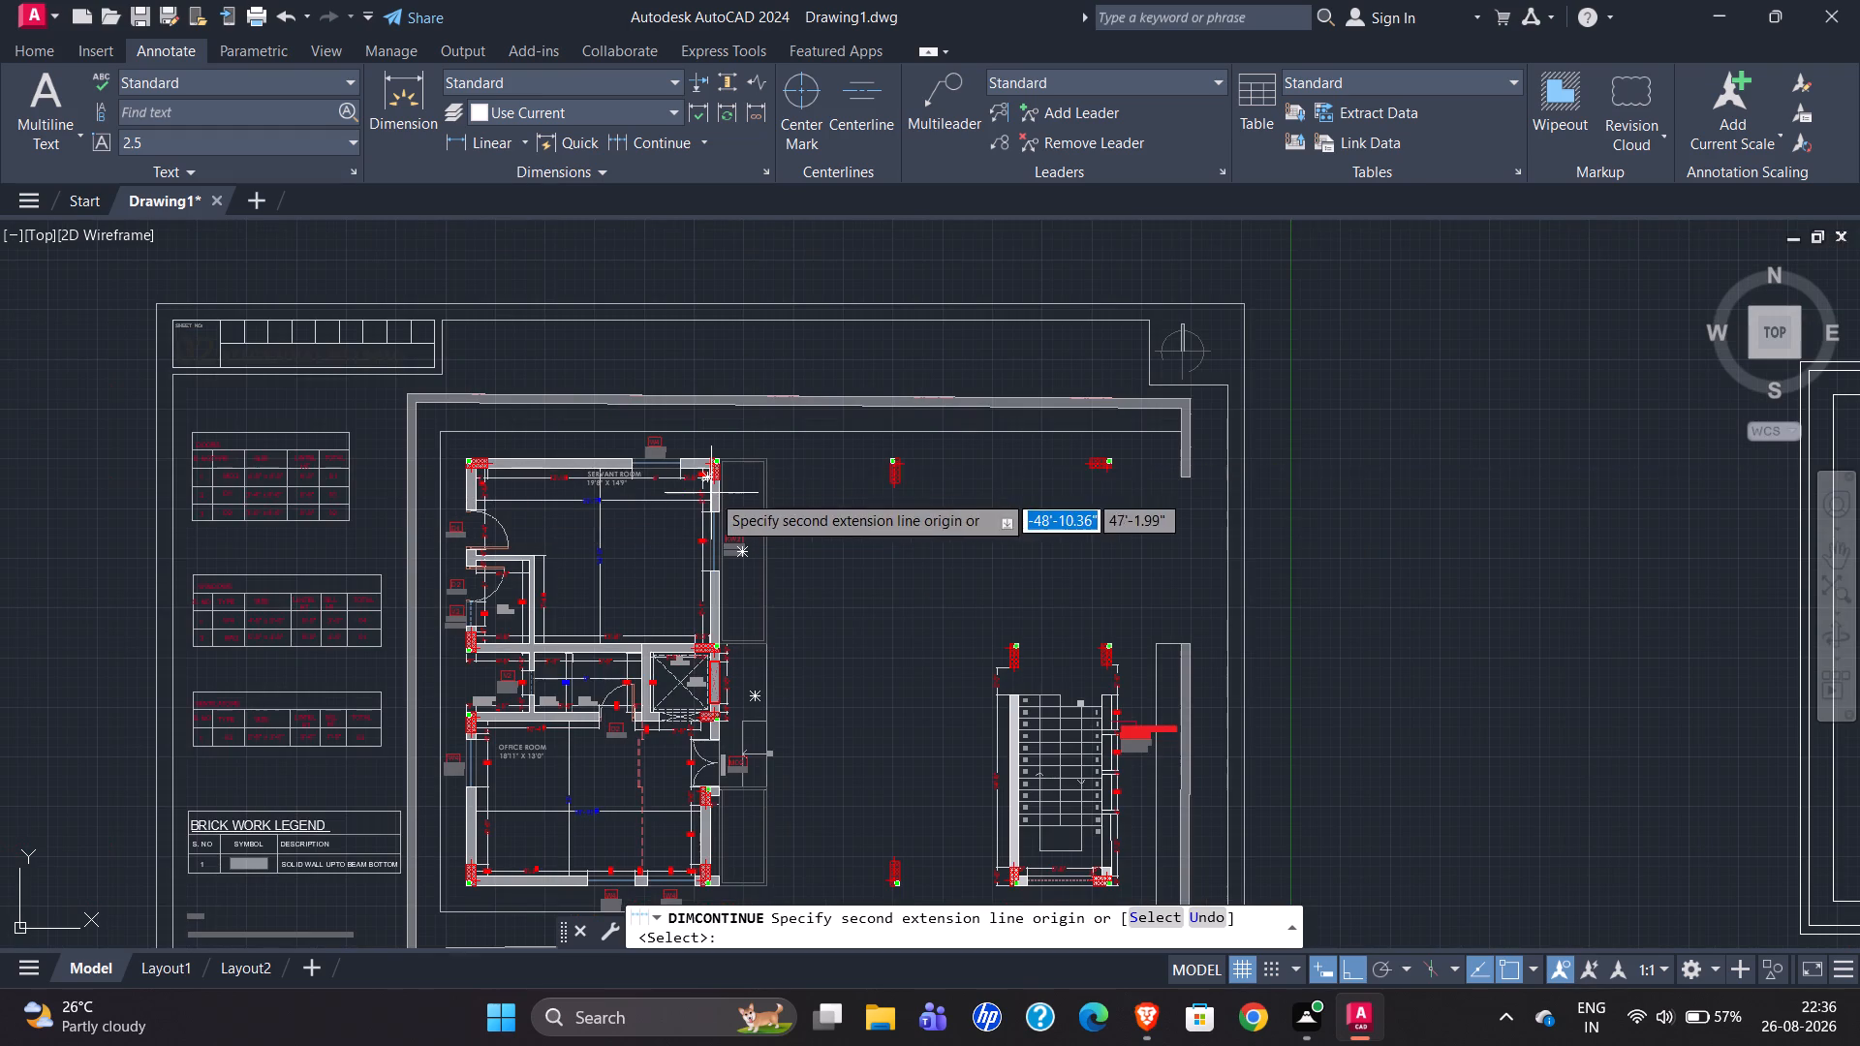
scroll(530, 584, down, 1)
scroll(1513, 518, up, 2)
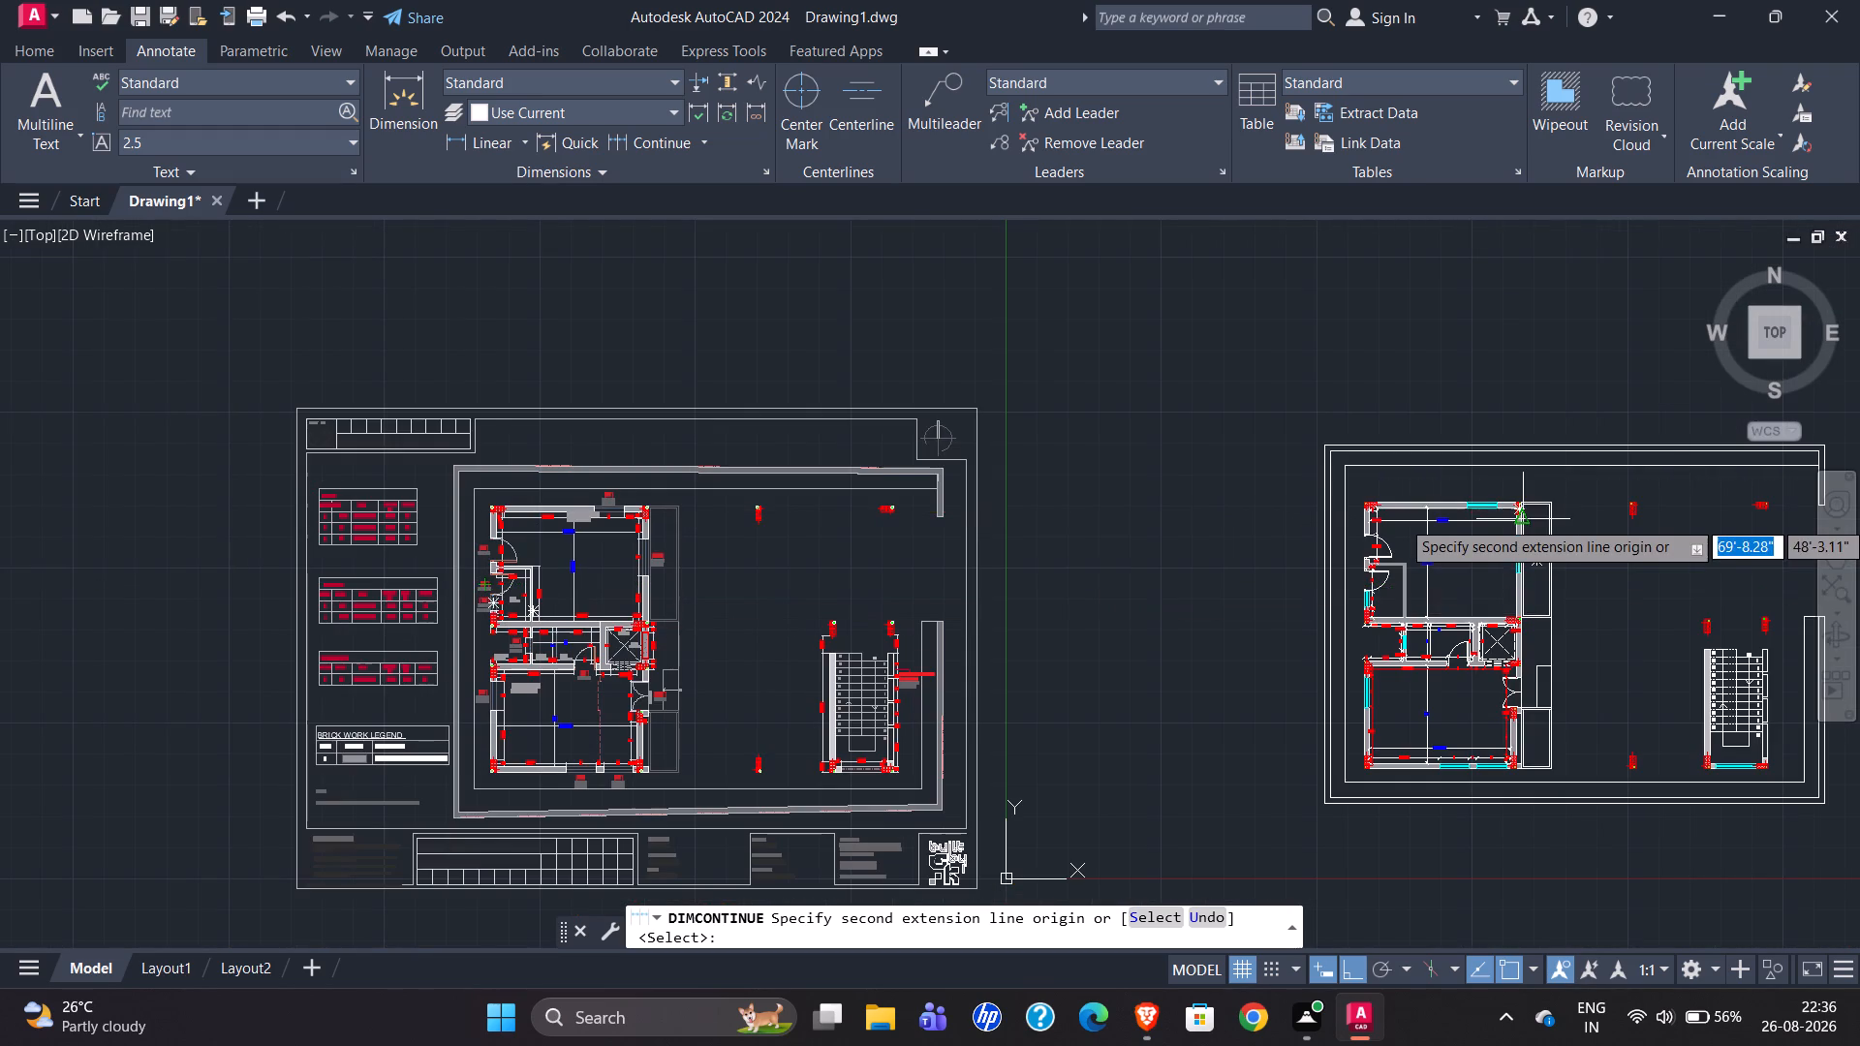
scroll(1522, 519, up, 2)
click(1269, 450)
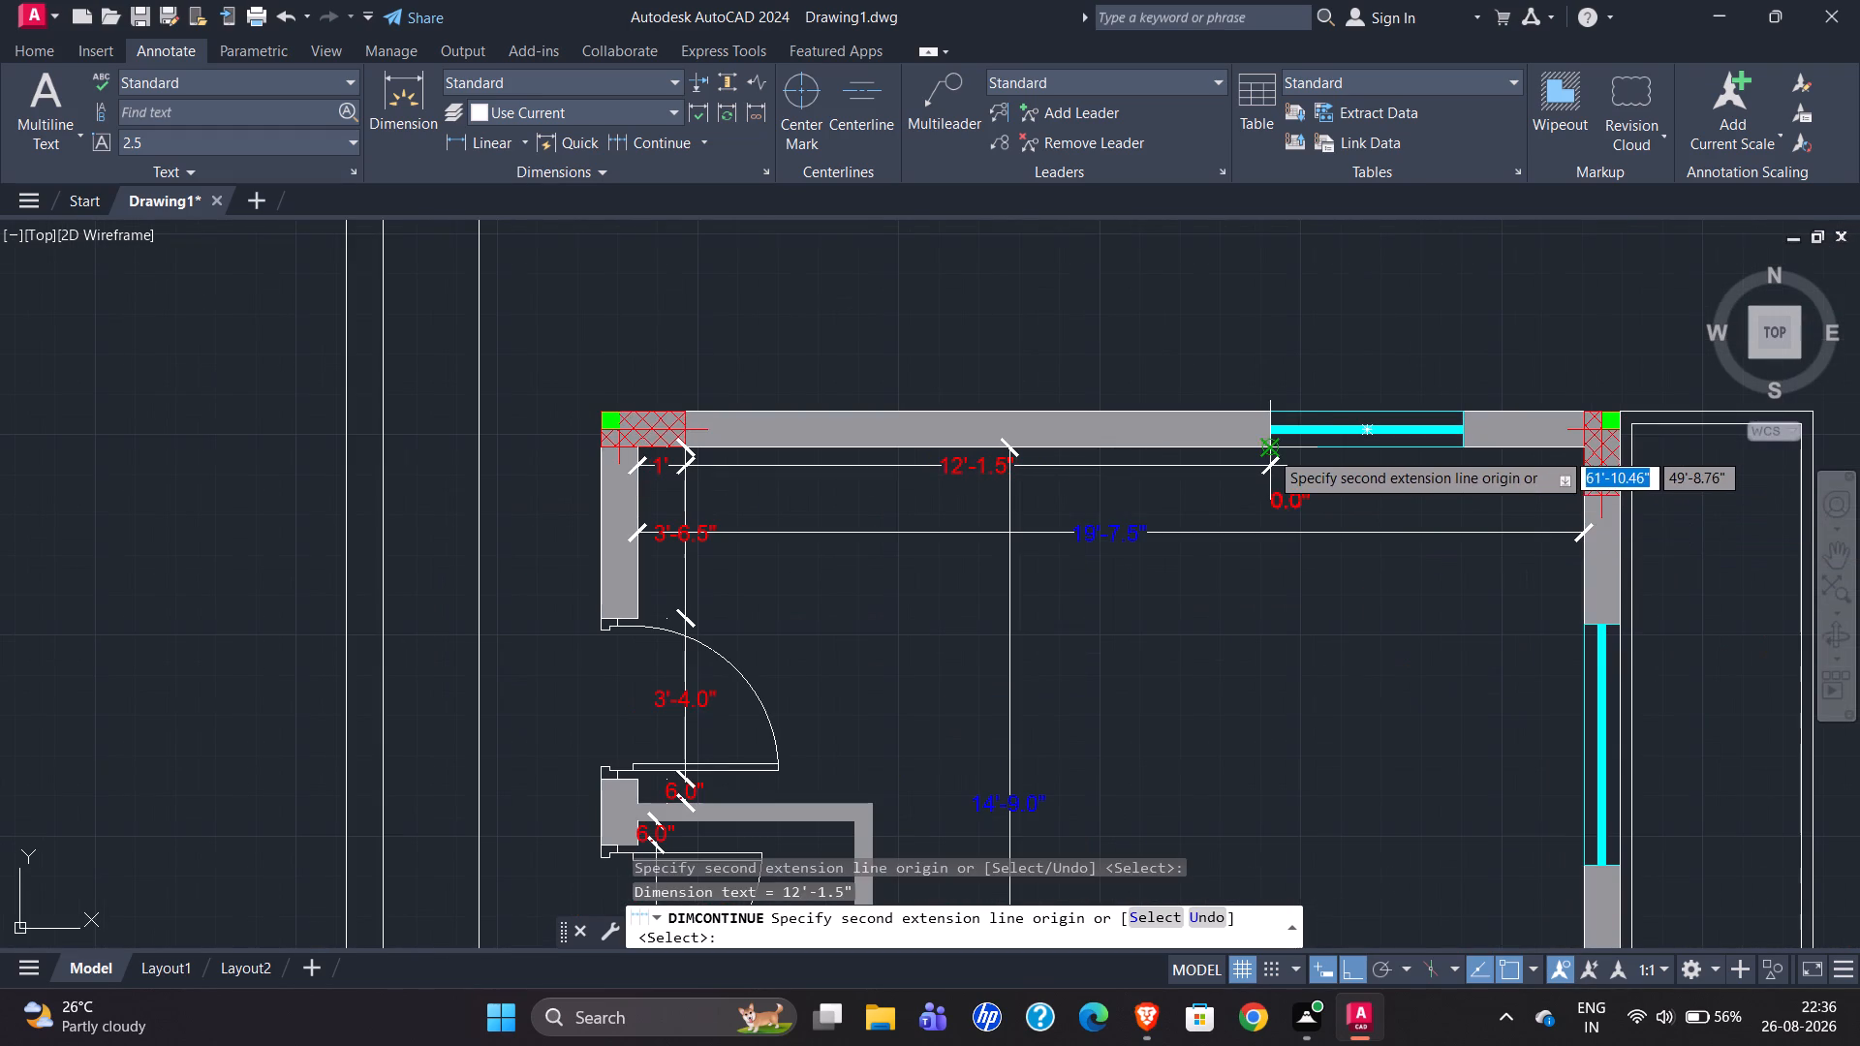
click(1460, 449)
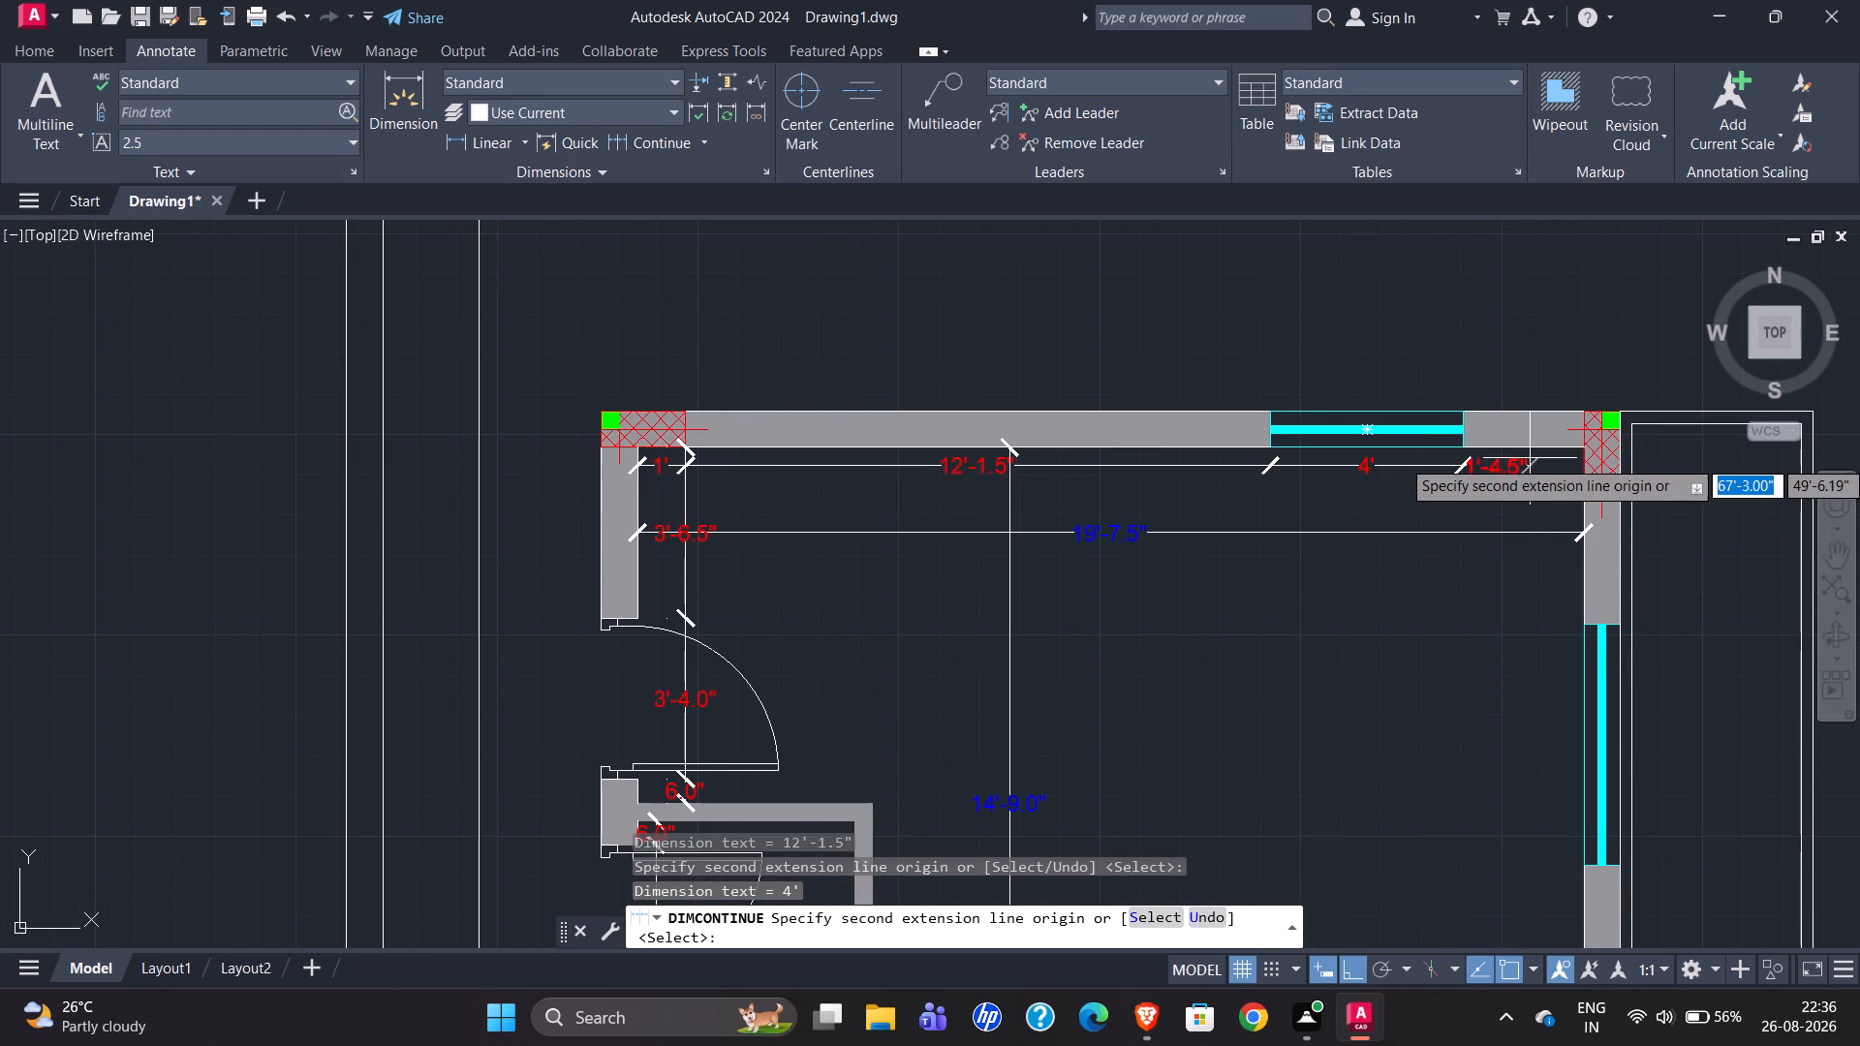
click(1592, 452)
Compare the servant room's north wall dimensions and northeast corner with the dimensions in the reference plan.
scroll(1591, 445, up, 2)
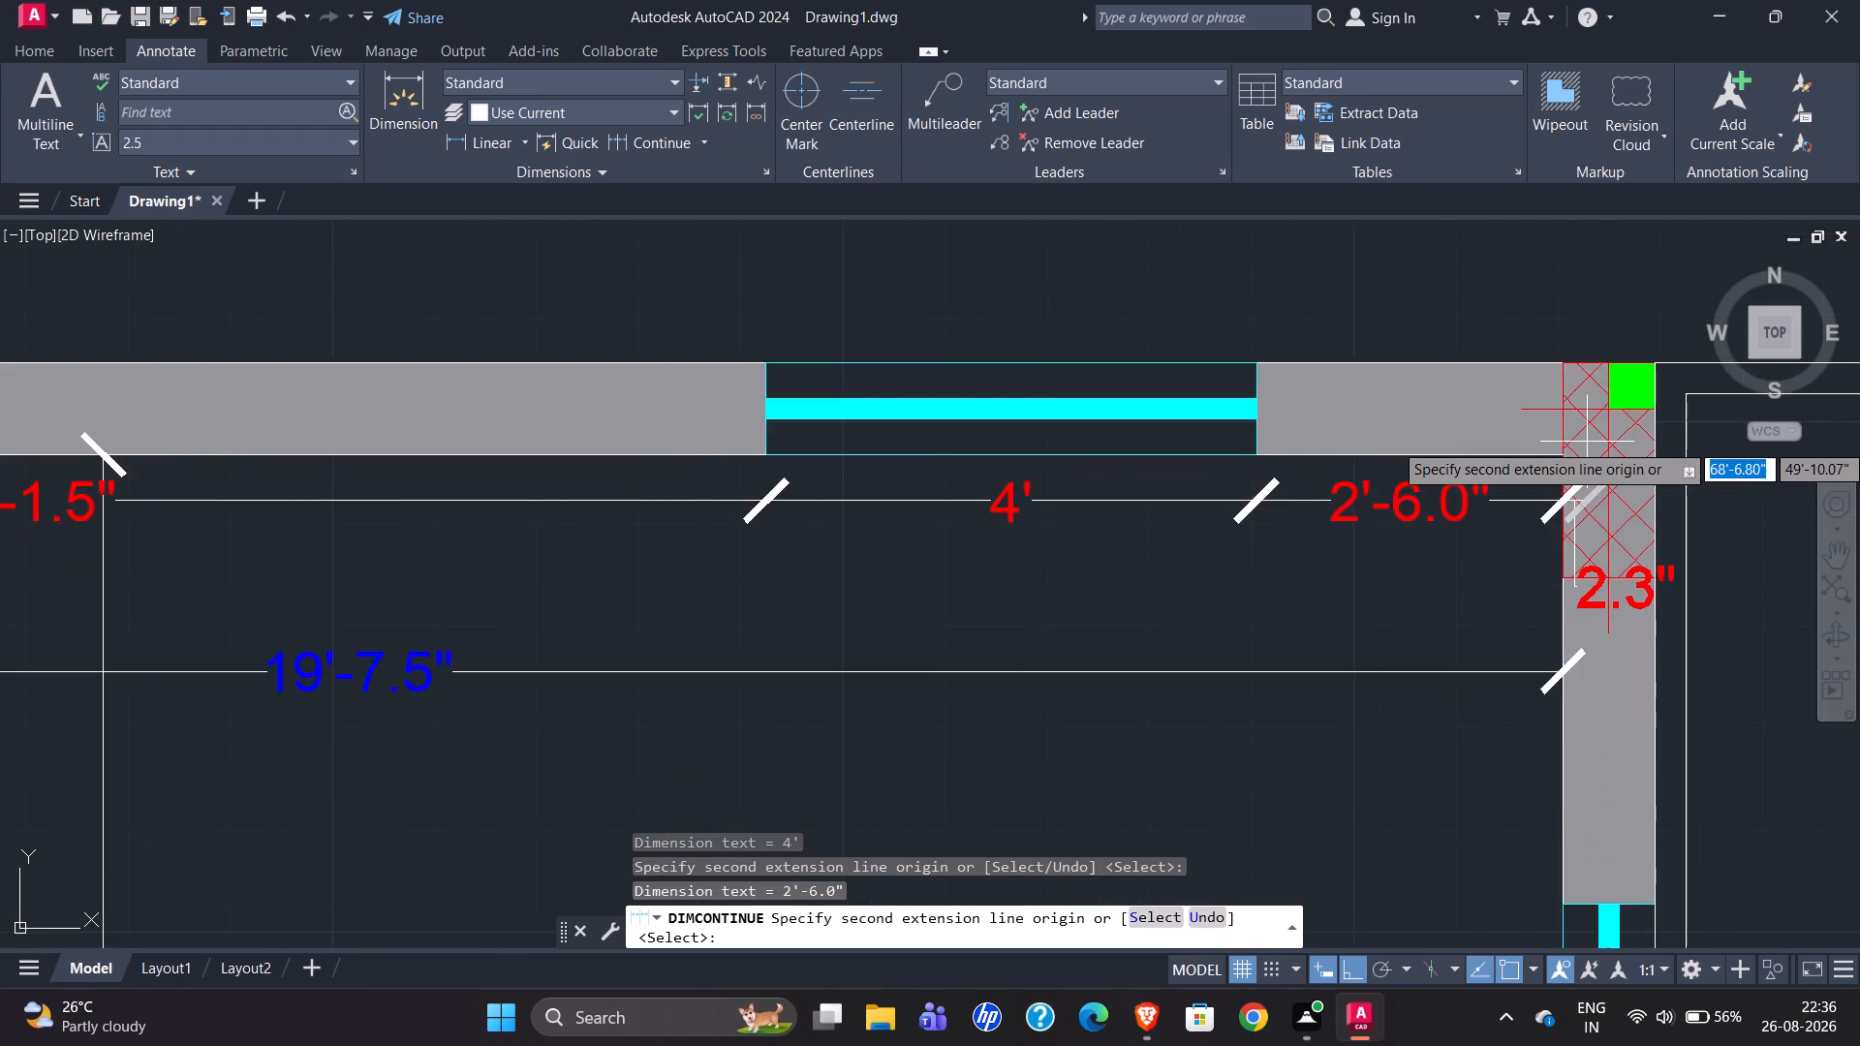
scroll(1587, 442, up, 1)
scroll(1554, 531, up, 2)
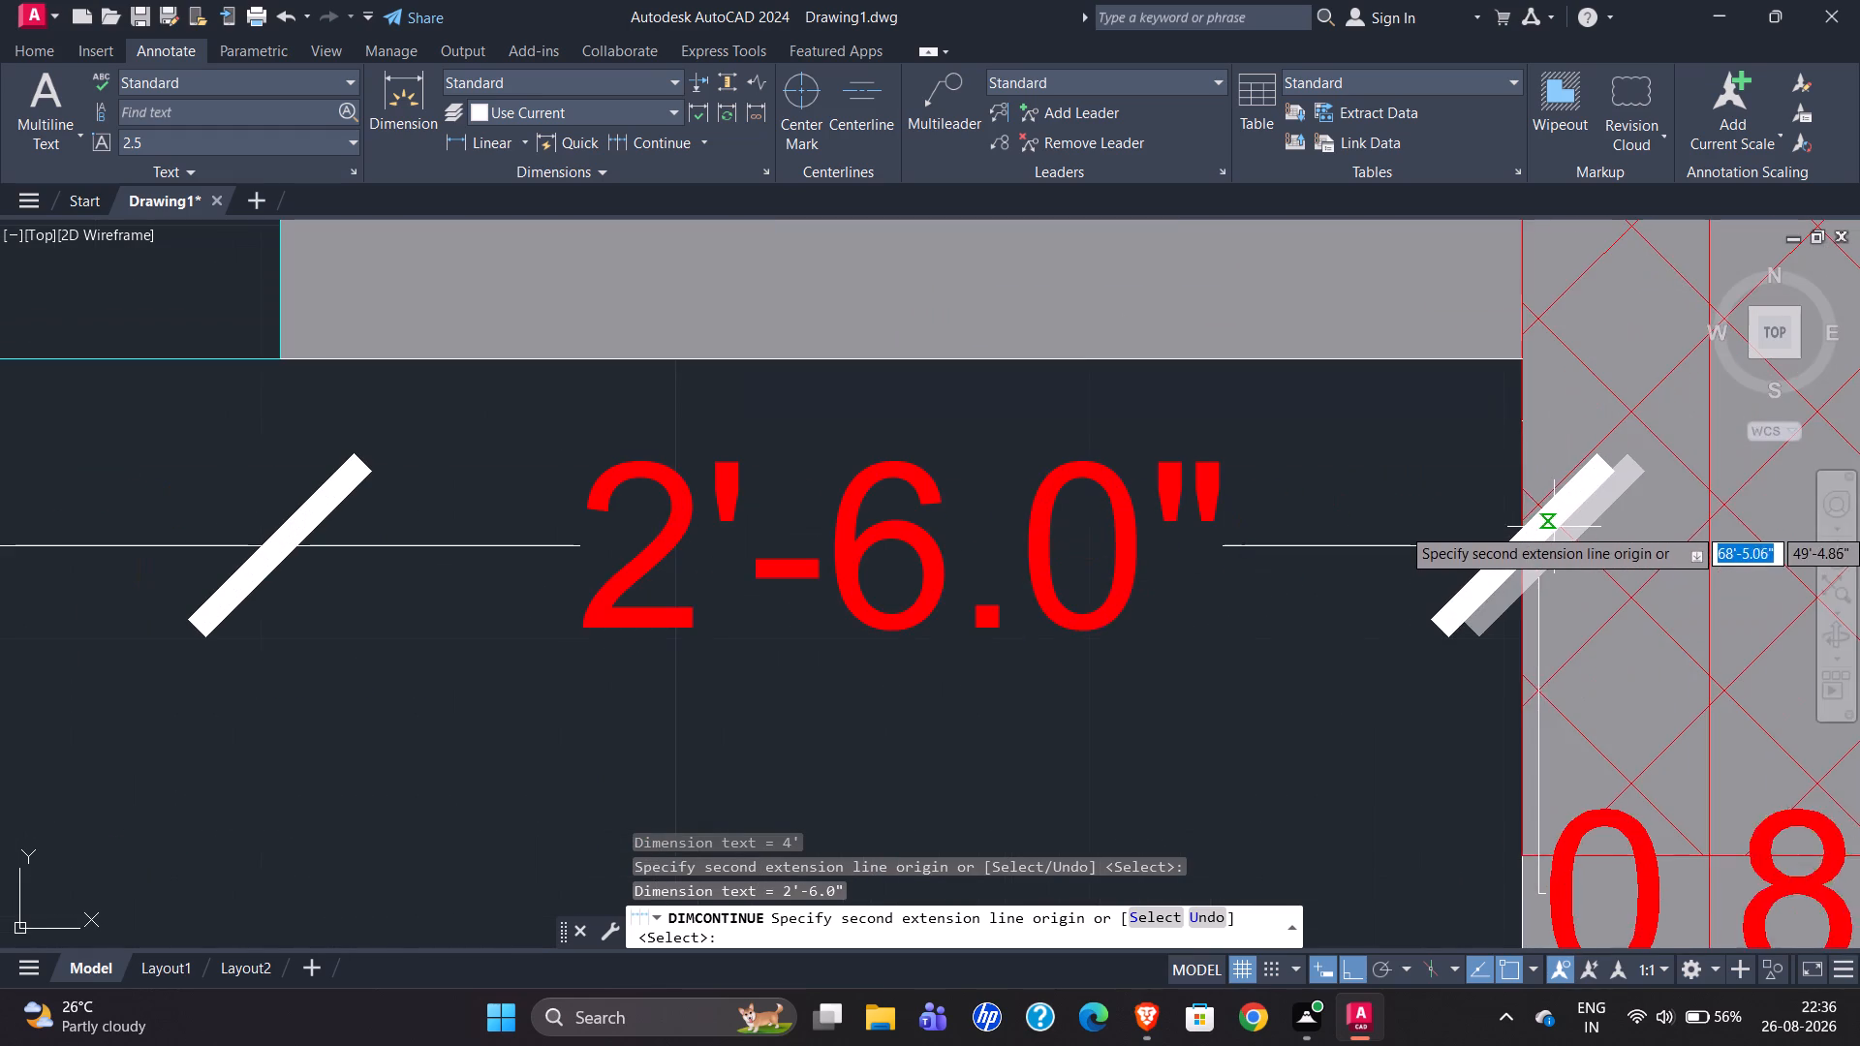
scroll(1447, 348, down, 4)
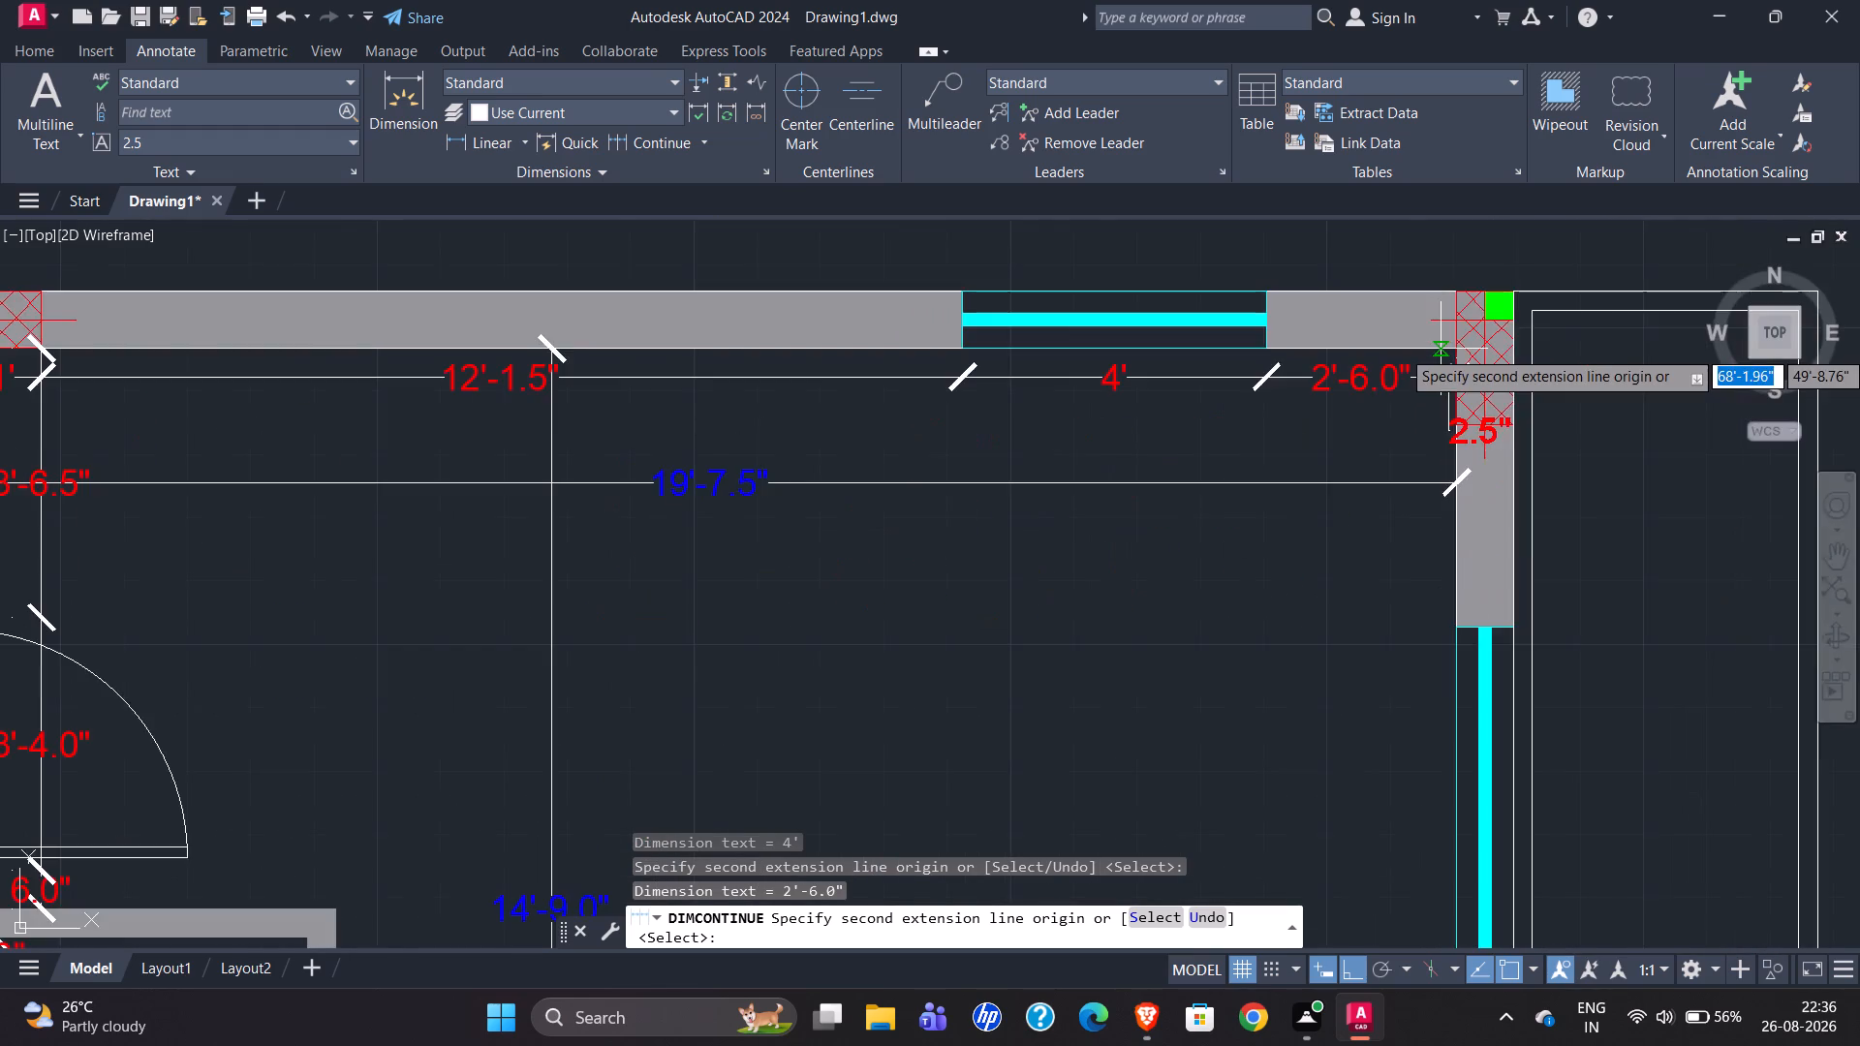
scroll(1441, 349, down, 7)
scroll(1072, 375, up, 5)
scroll(1079, 386, down, 1)
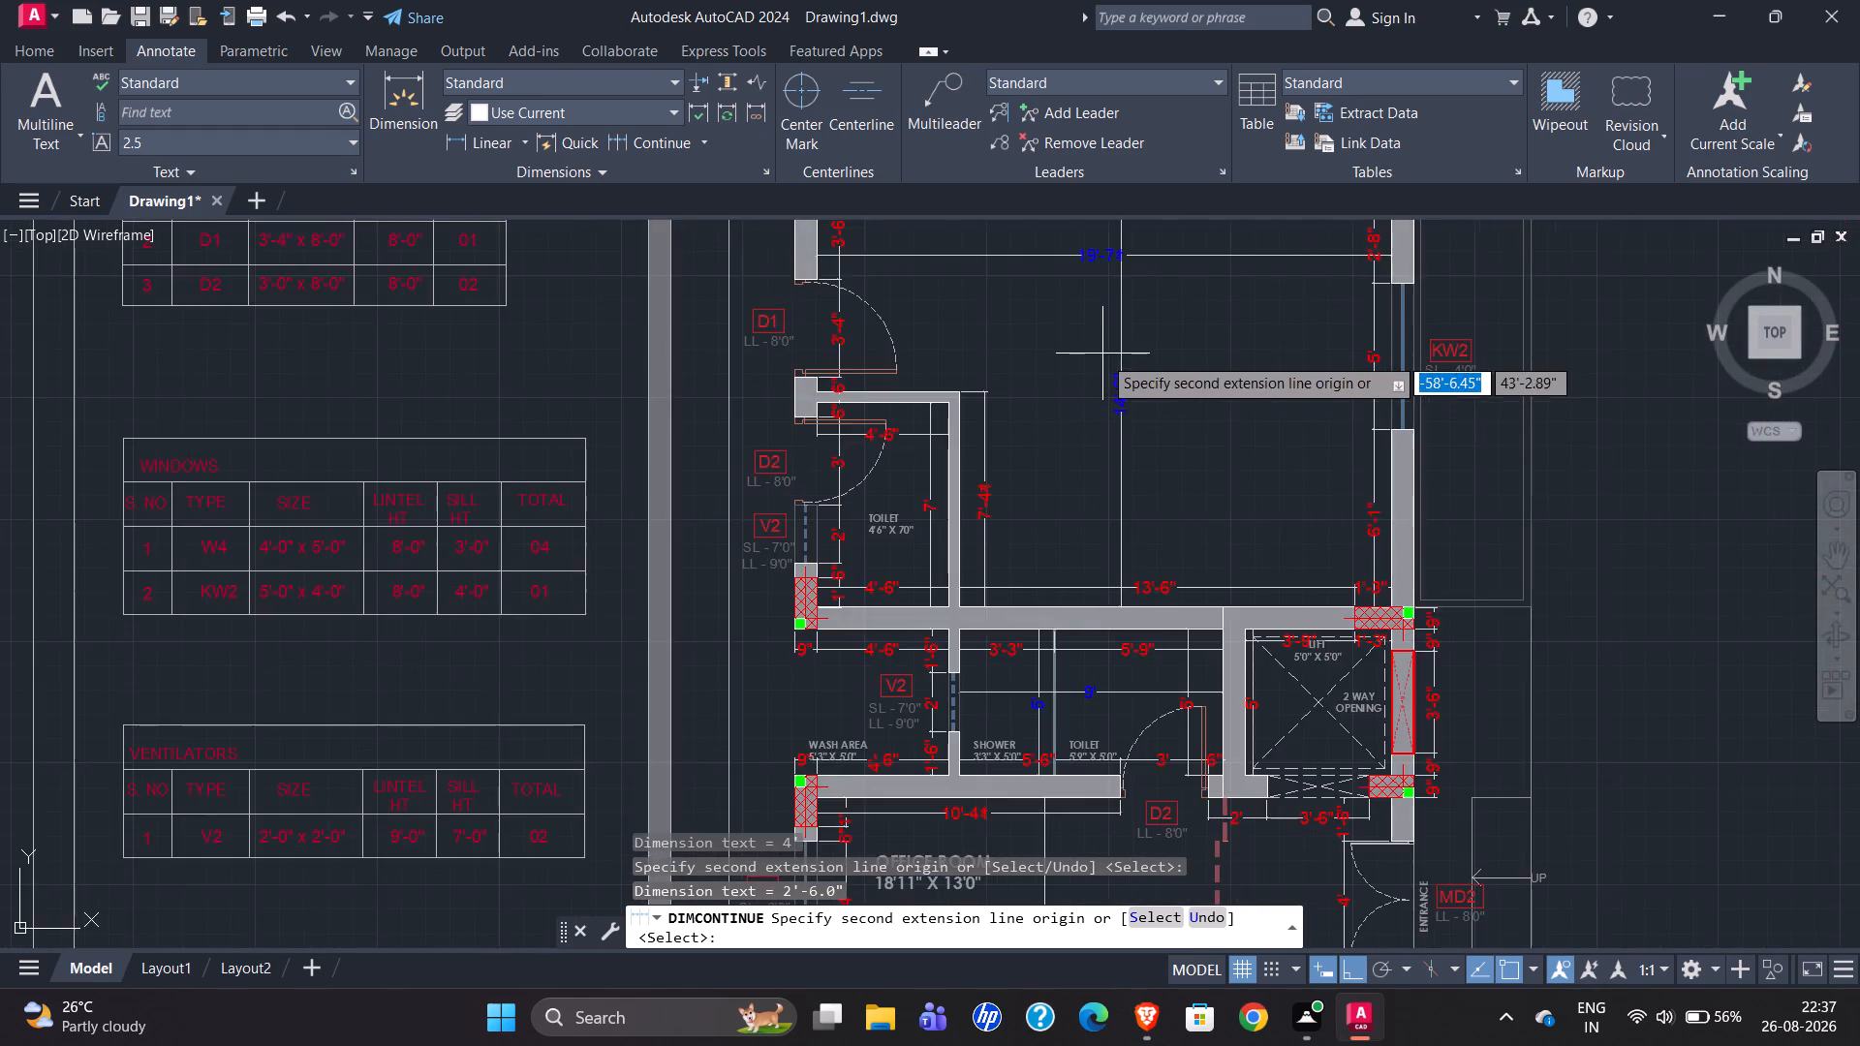
scroll(1085, 376, down, 1)
scroll(1219, 299, up, 3)
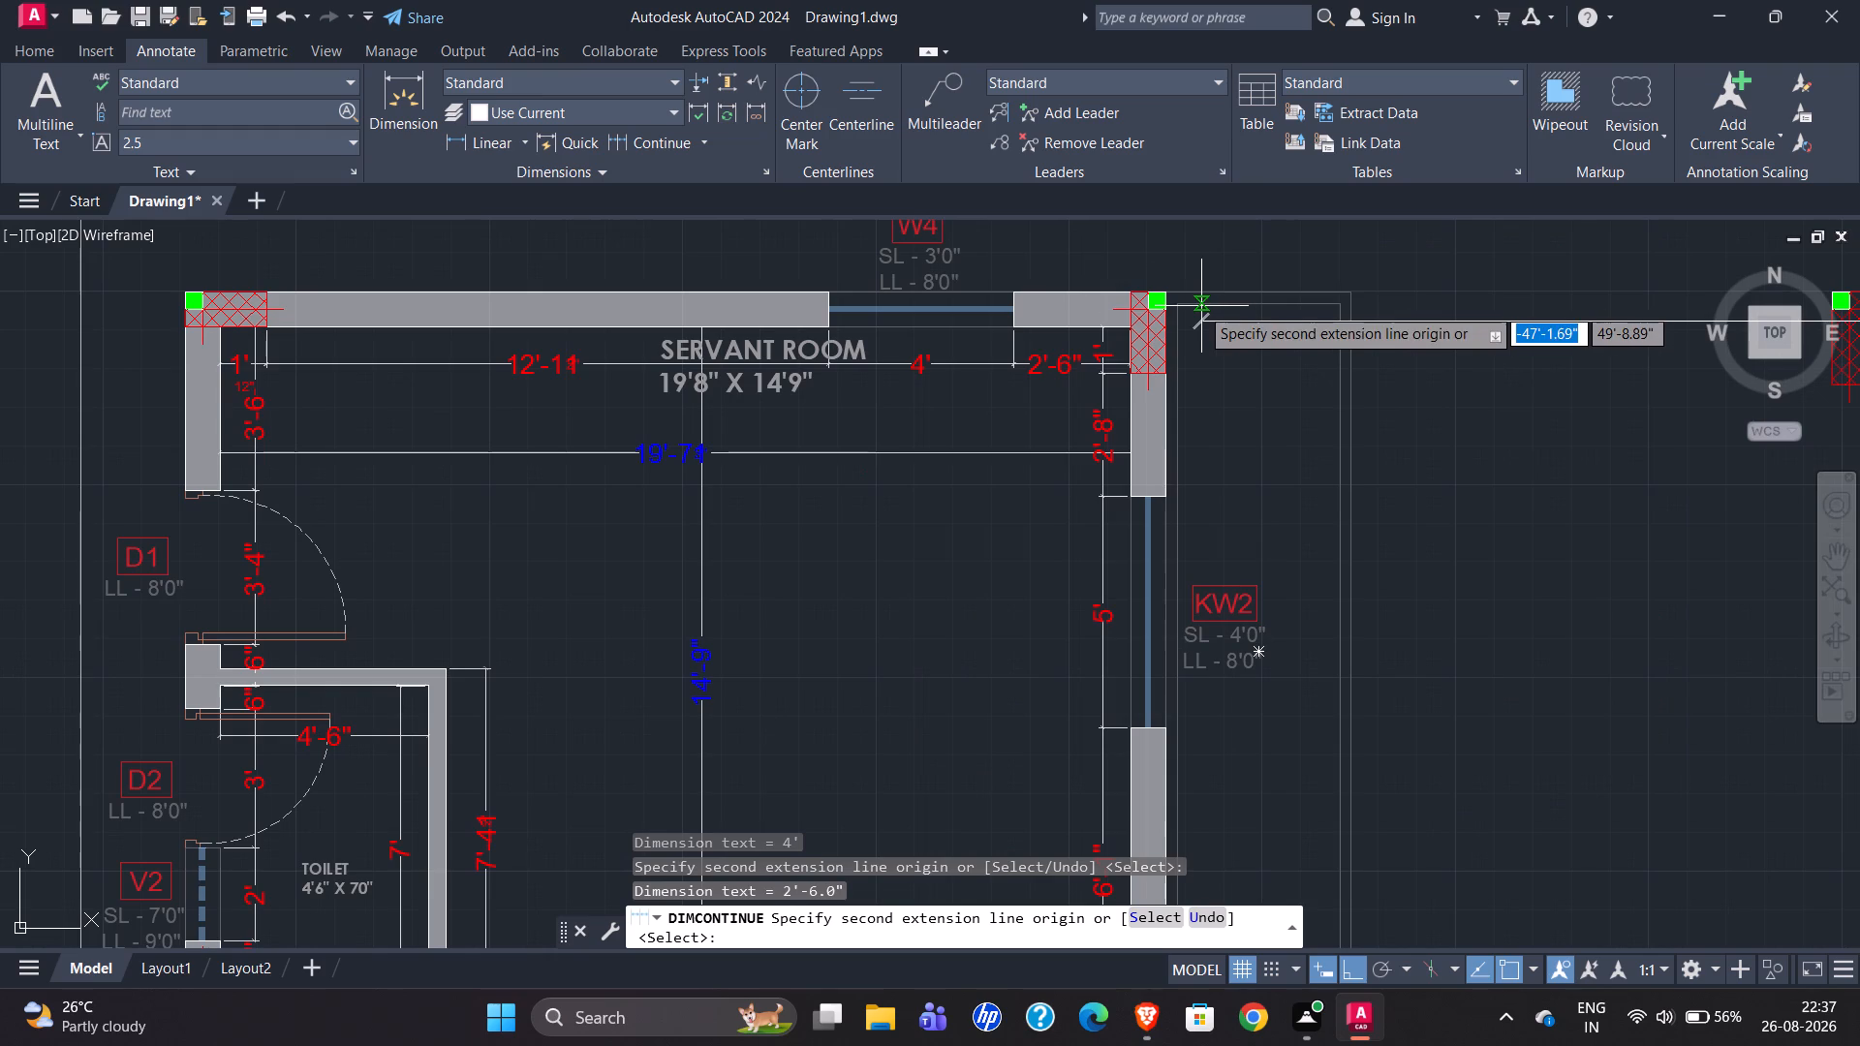
scroll(790, 374, down, 3)
scroll(656, 398, down, 2)
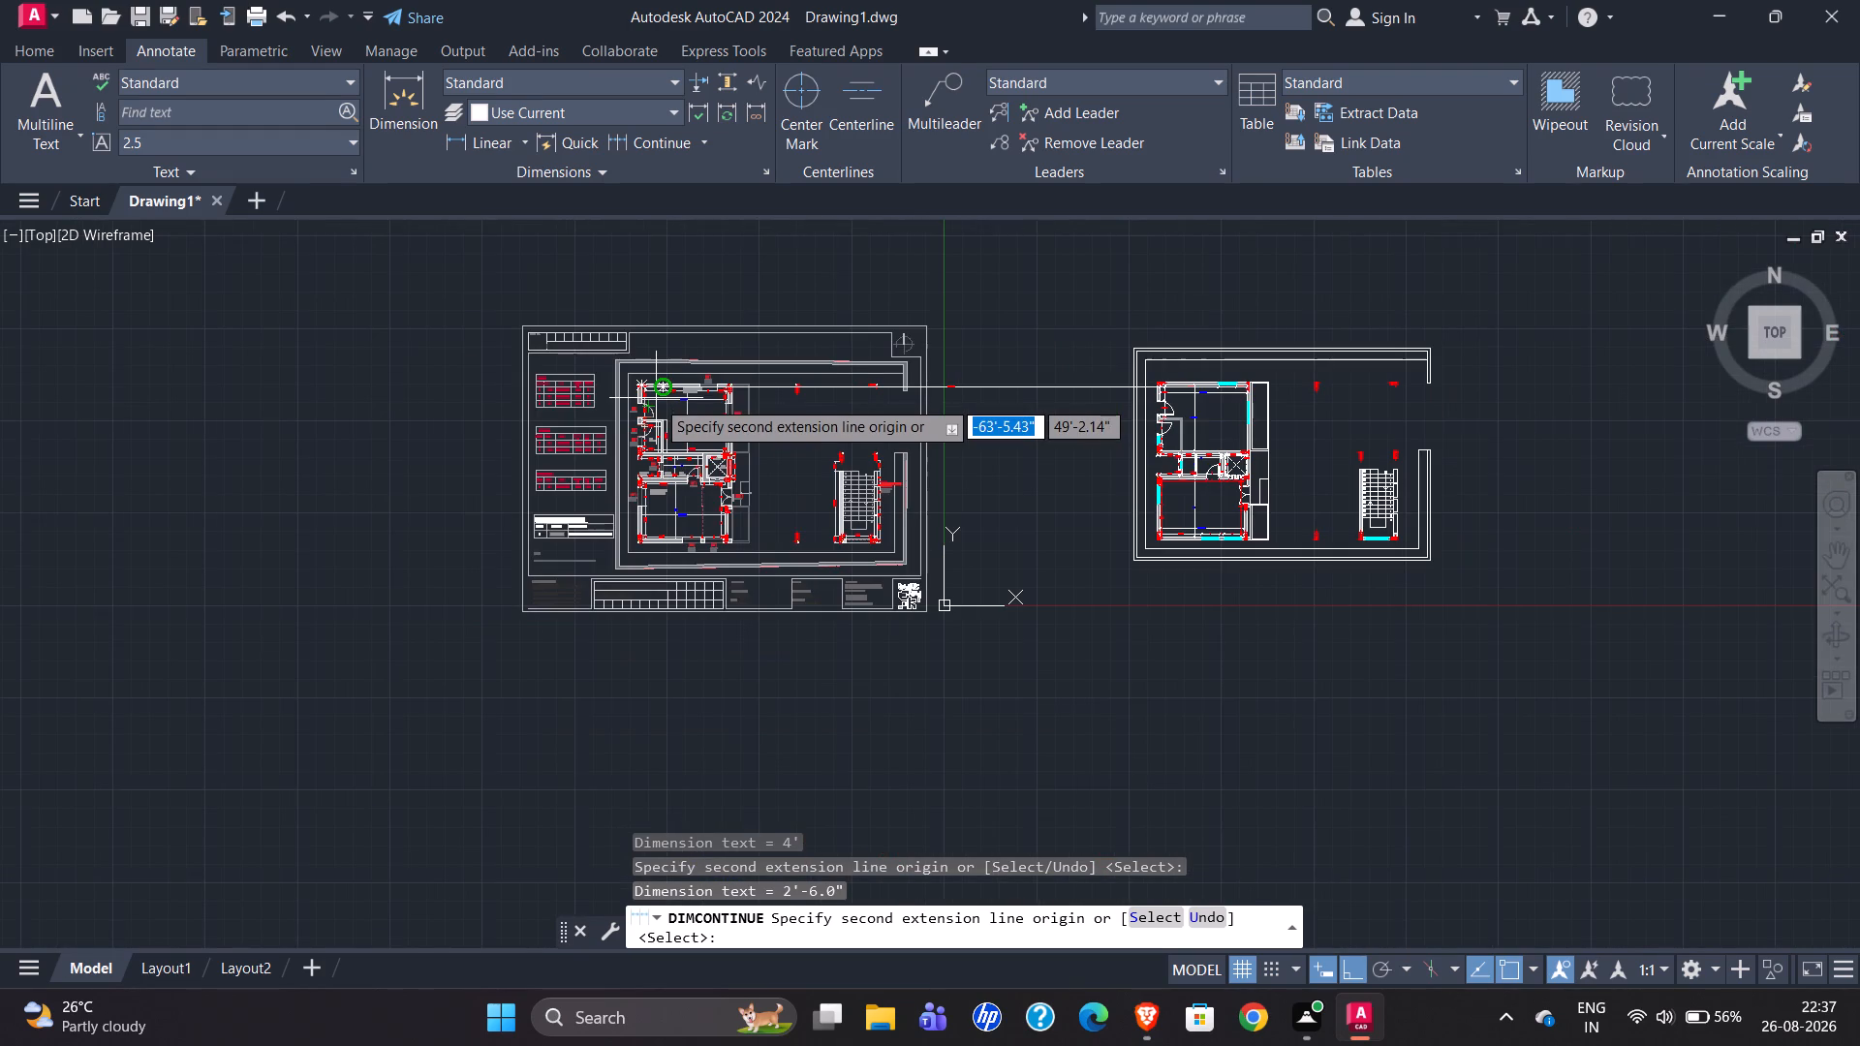
scroll(1246, 414, up, 5)
scroll(1193, 413, down, 2)
scroll(1208, 313, up, 5)
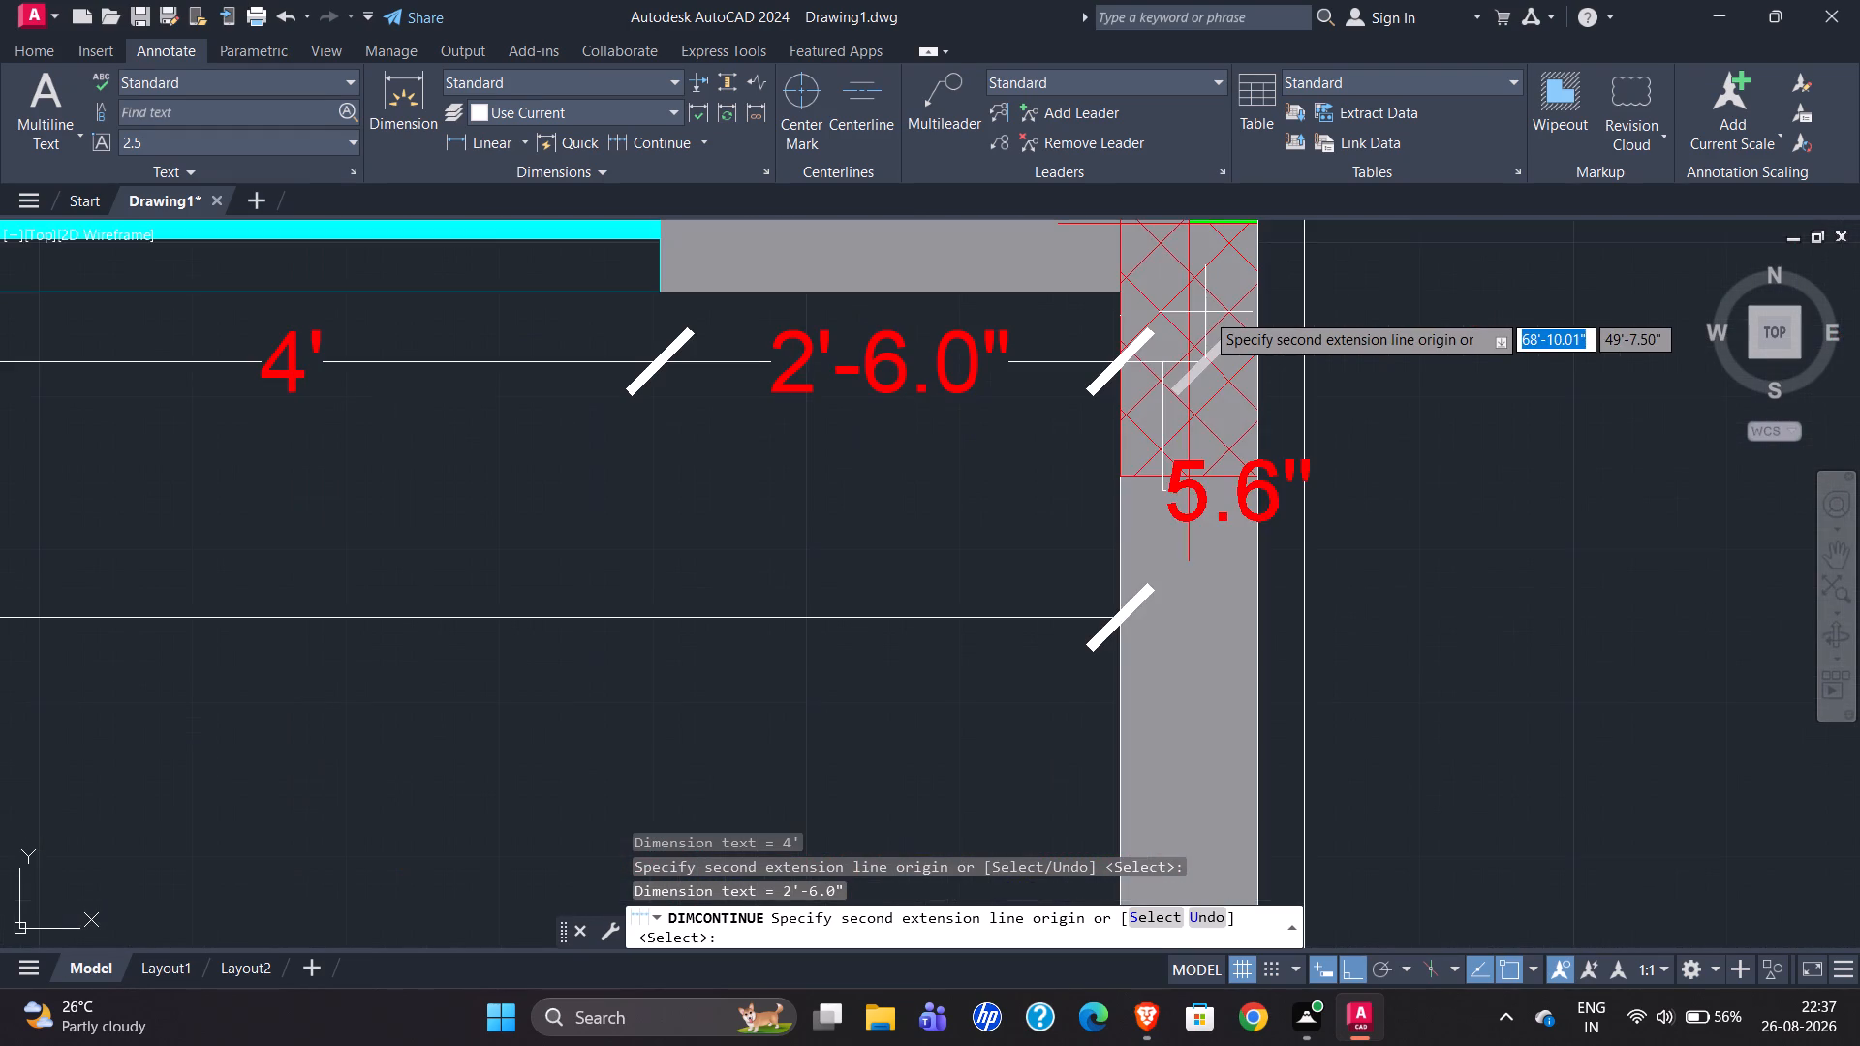
key(Escape)
Dimension the northeast column along the servant room's east wall, from the north wall's inner face to the column's south edge.
click(416, 116)
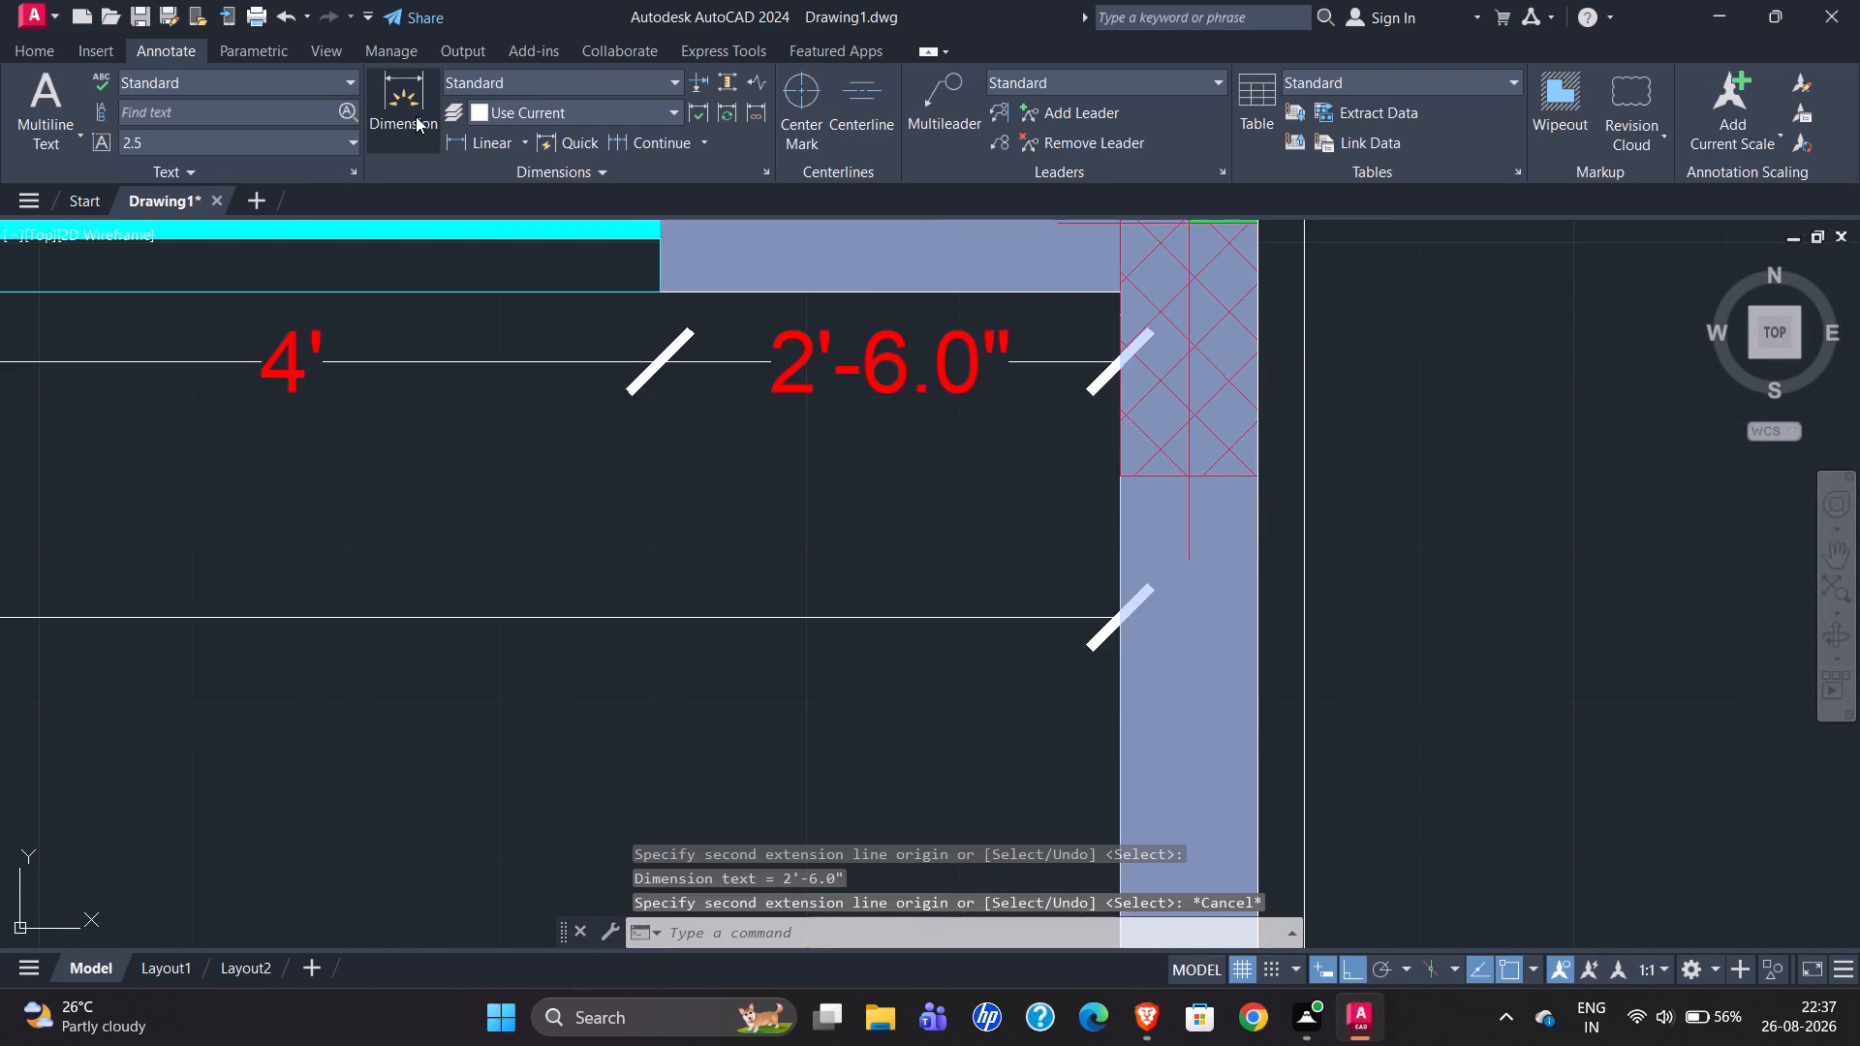
click(1121, 293)
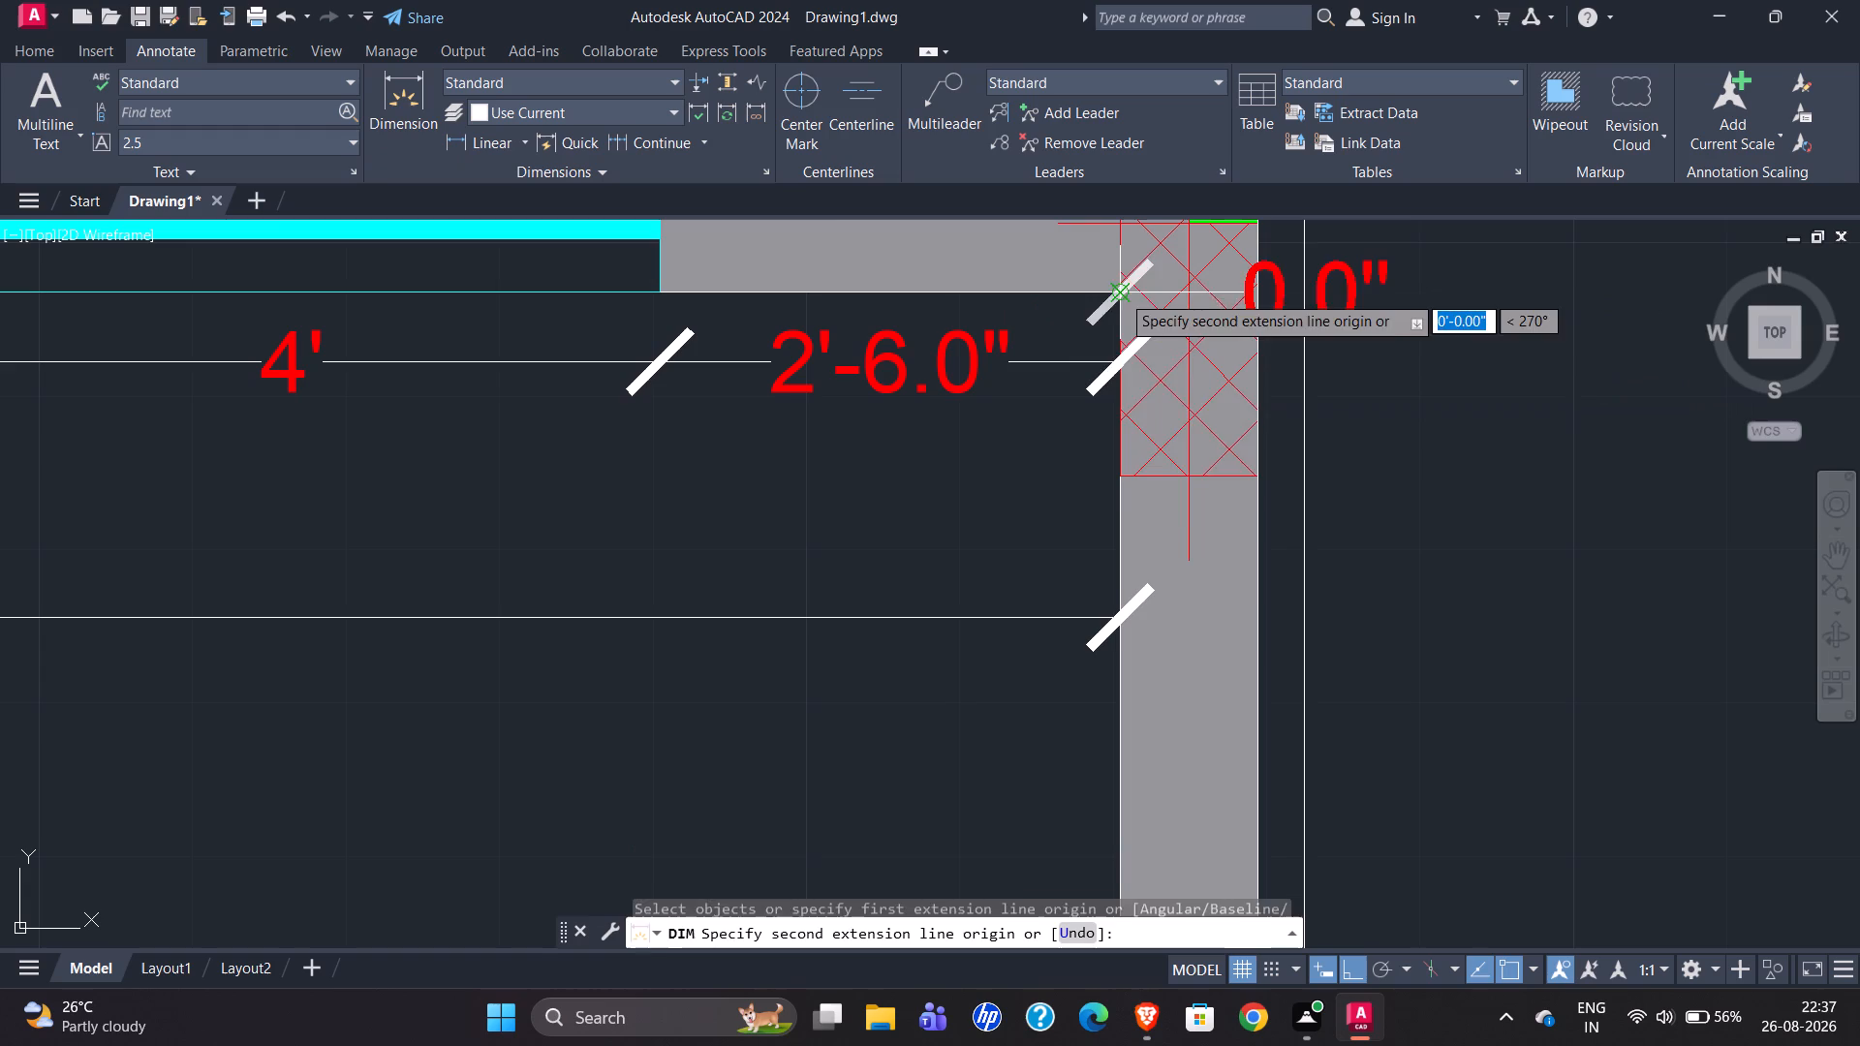
click(1118, 474)
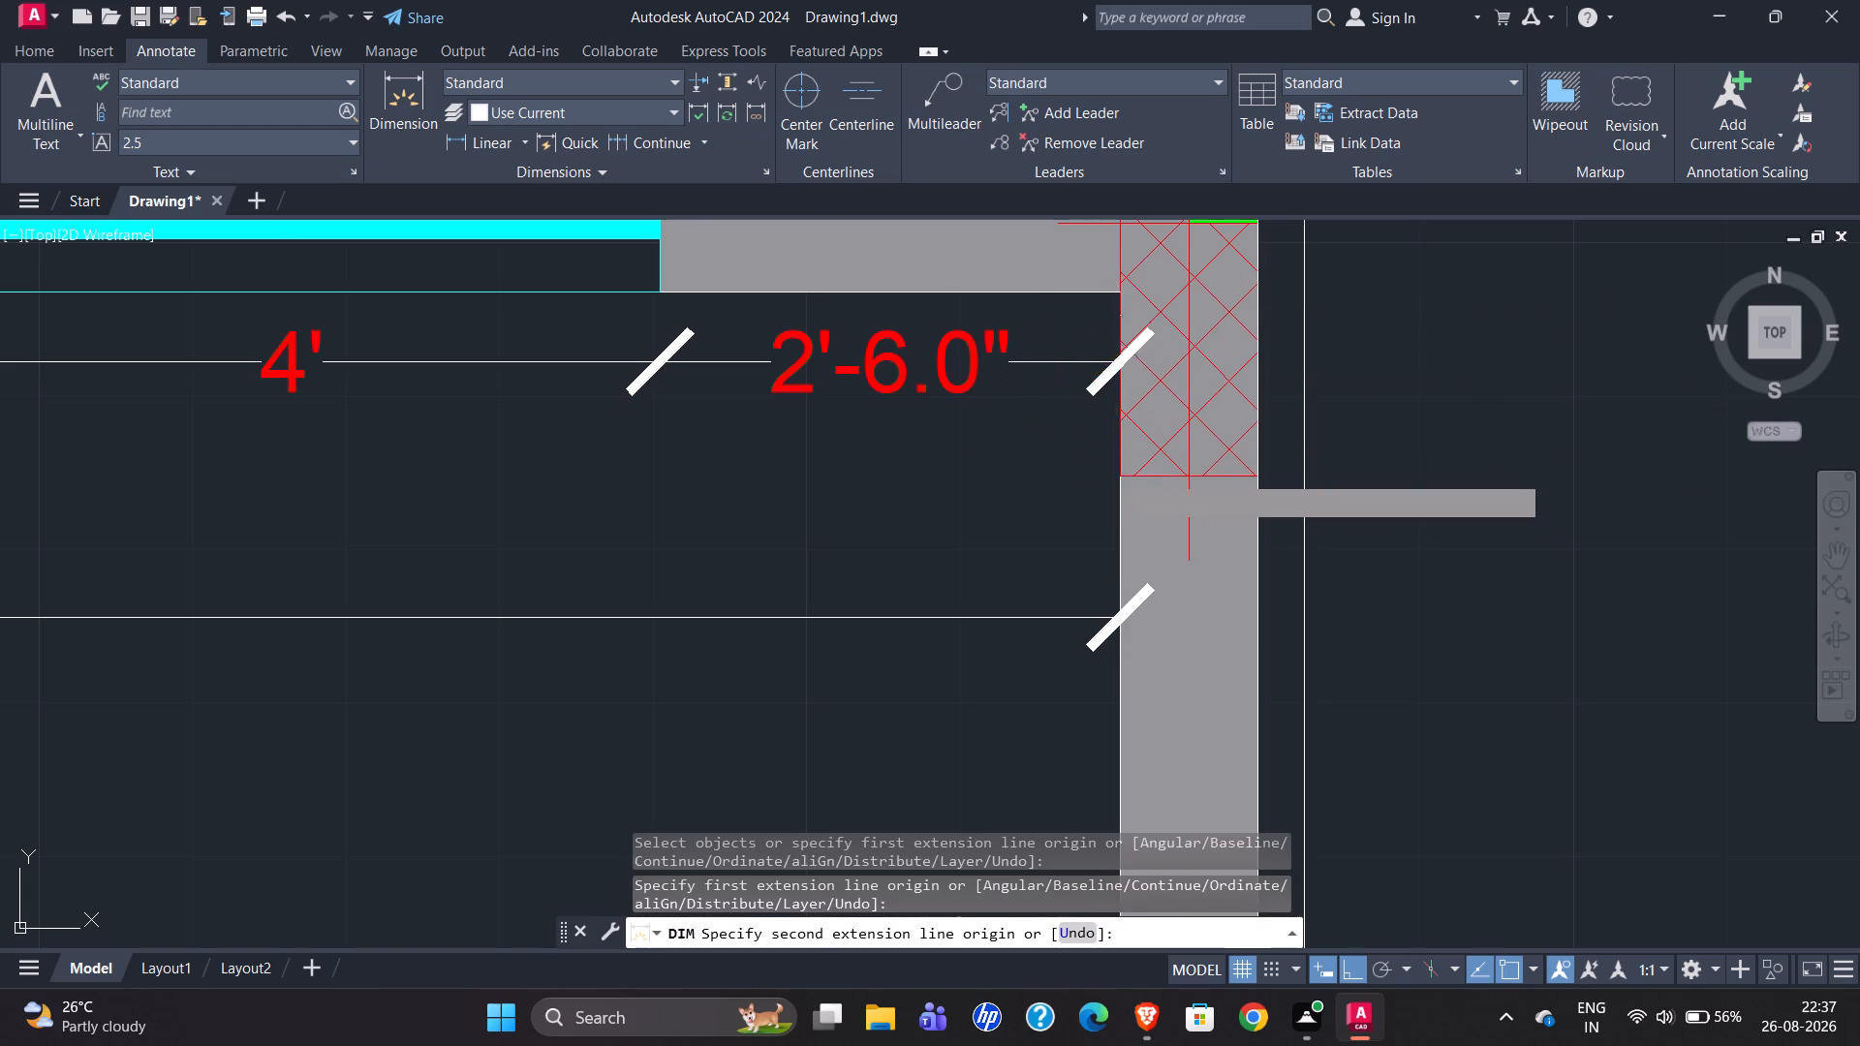
click(1062, 448)
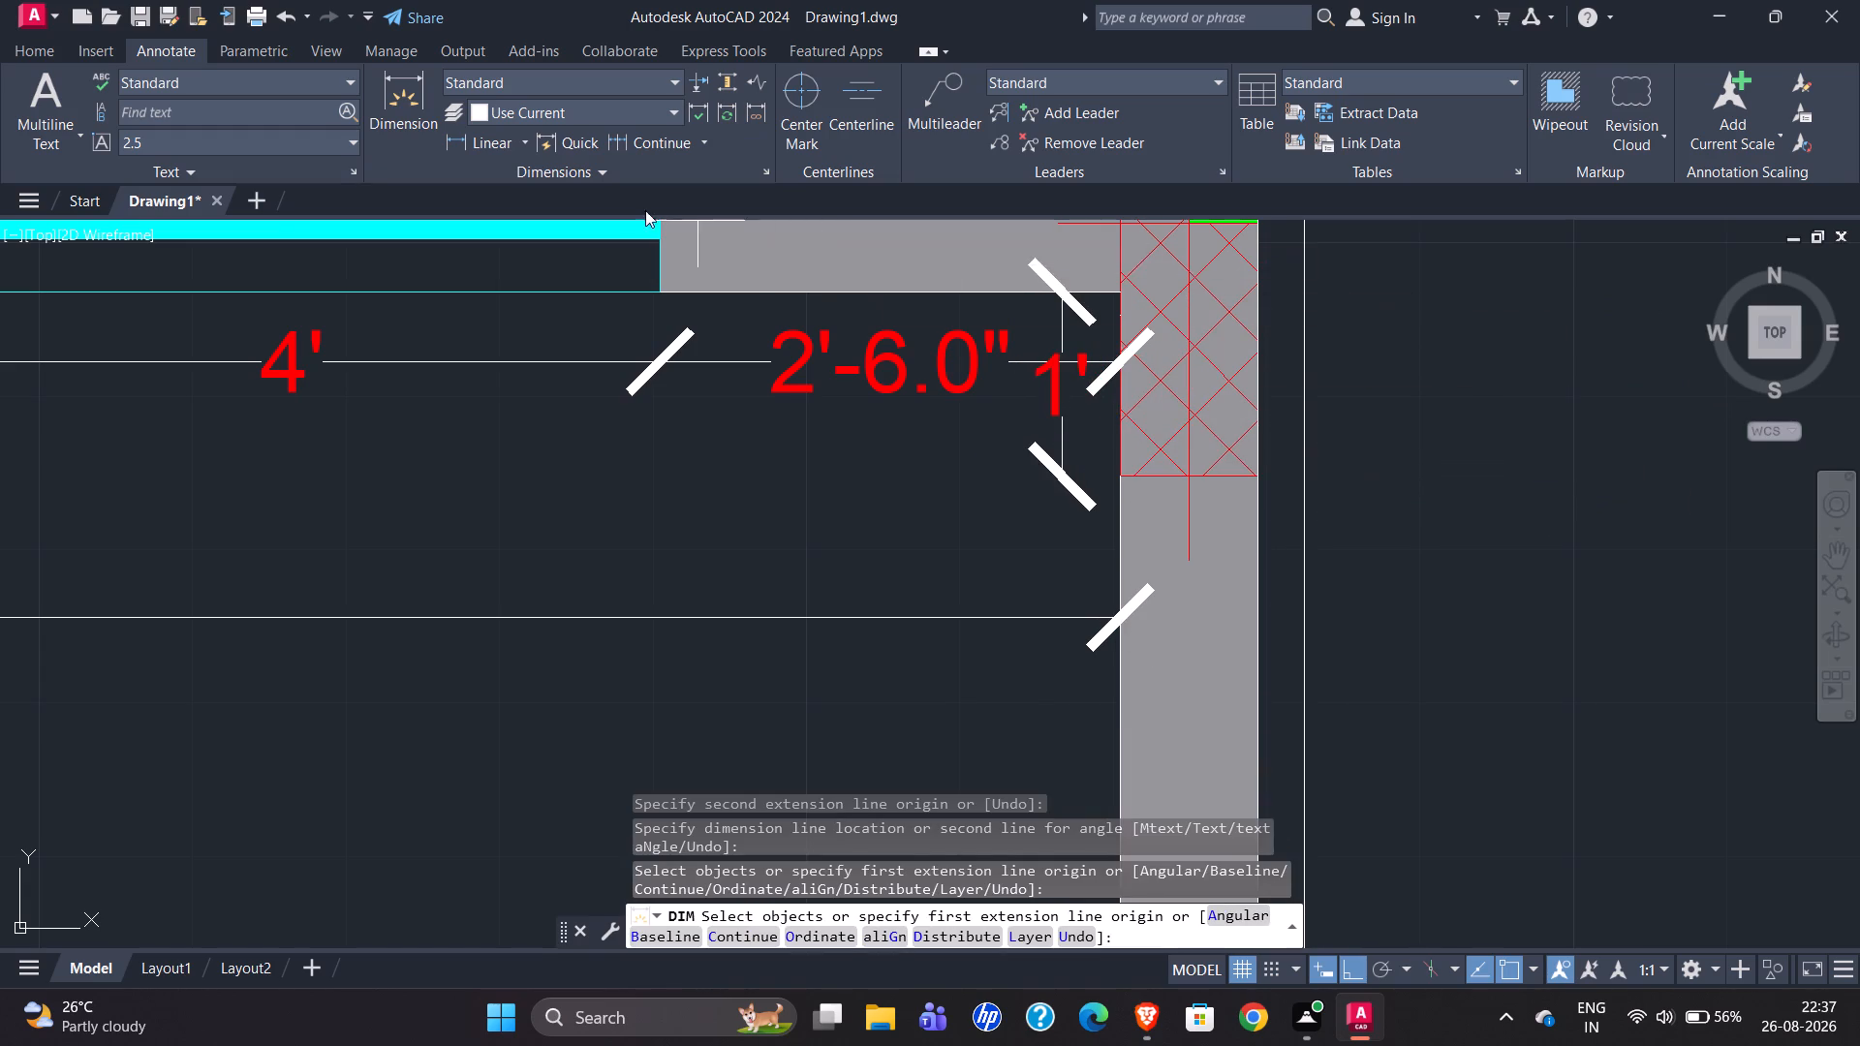
Continue the dimension chain south along the servant room's east wall, covering the wall up to the window, the window, and the wall to the south wall.
click(650, 138)
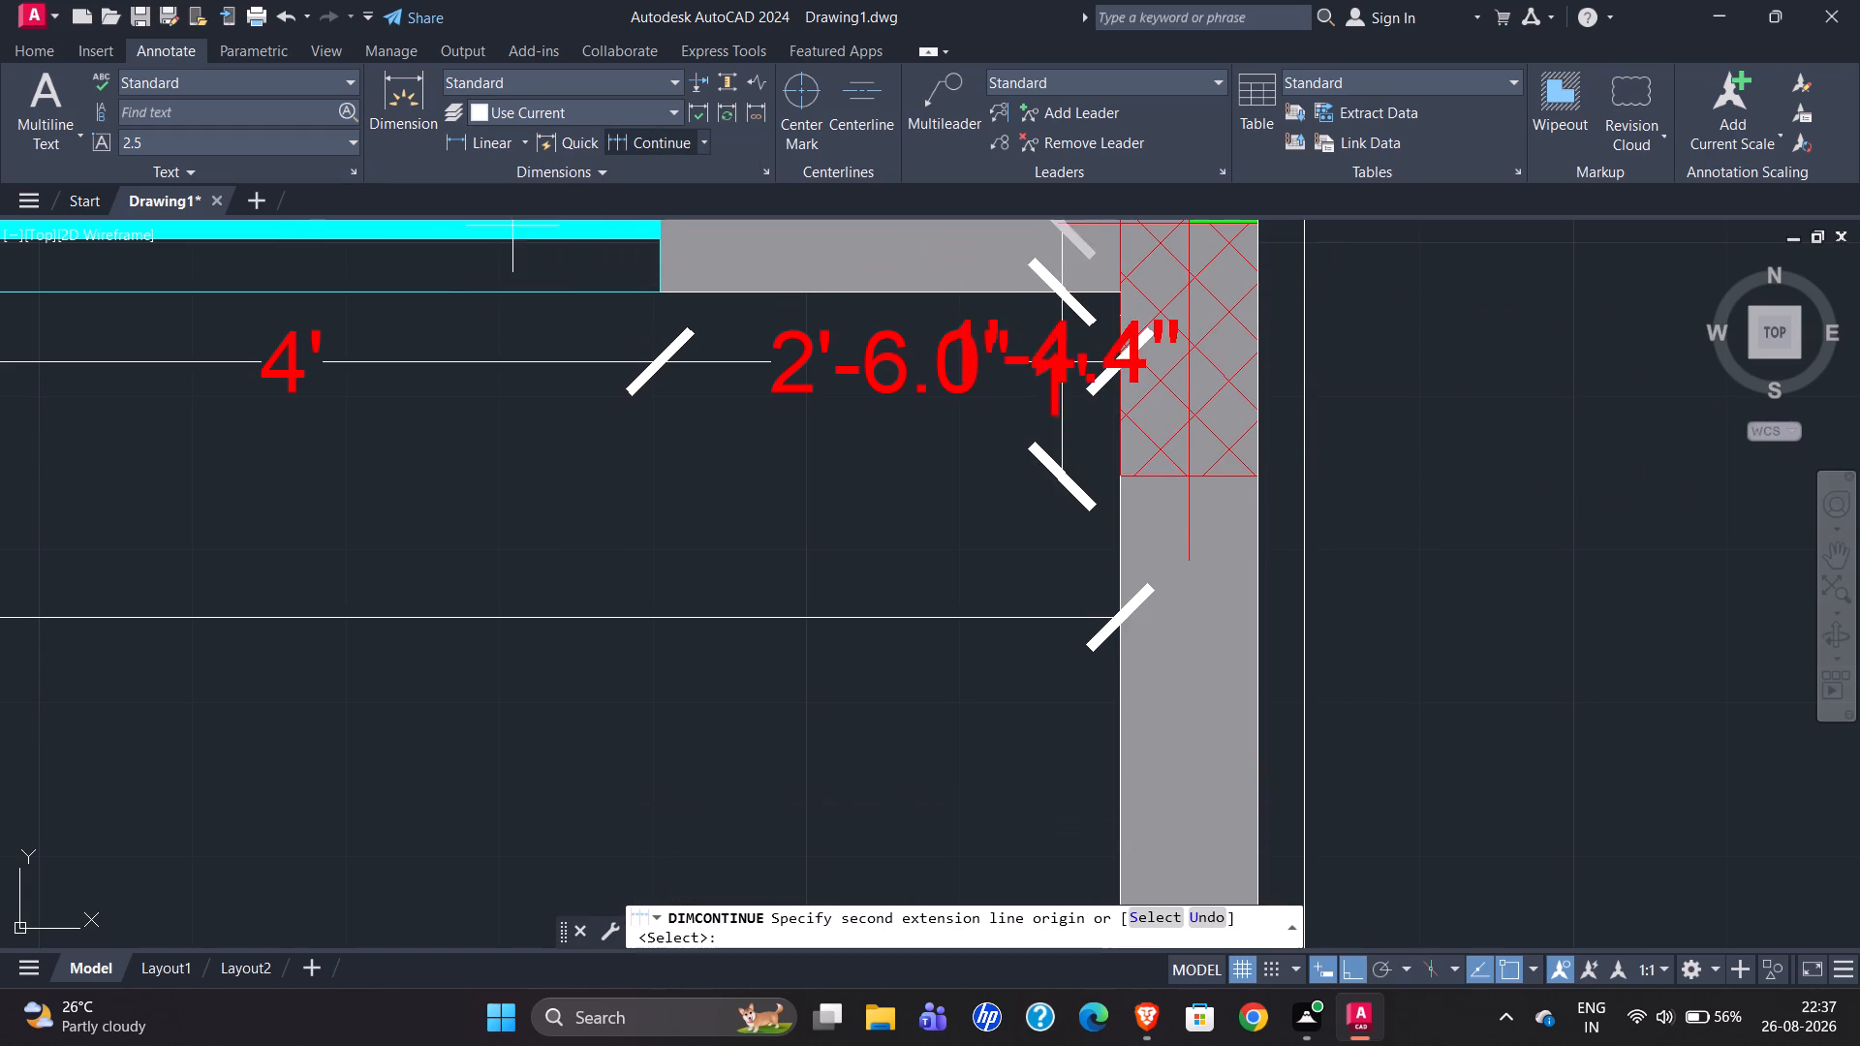
scroll(533, 312, down, 2)
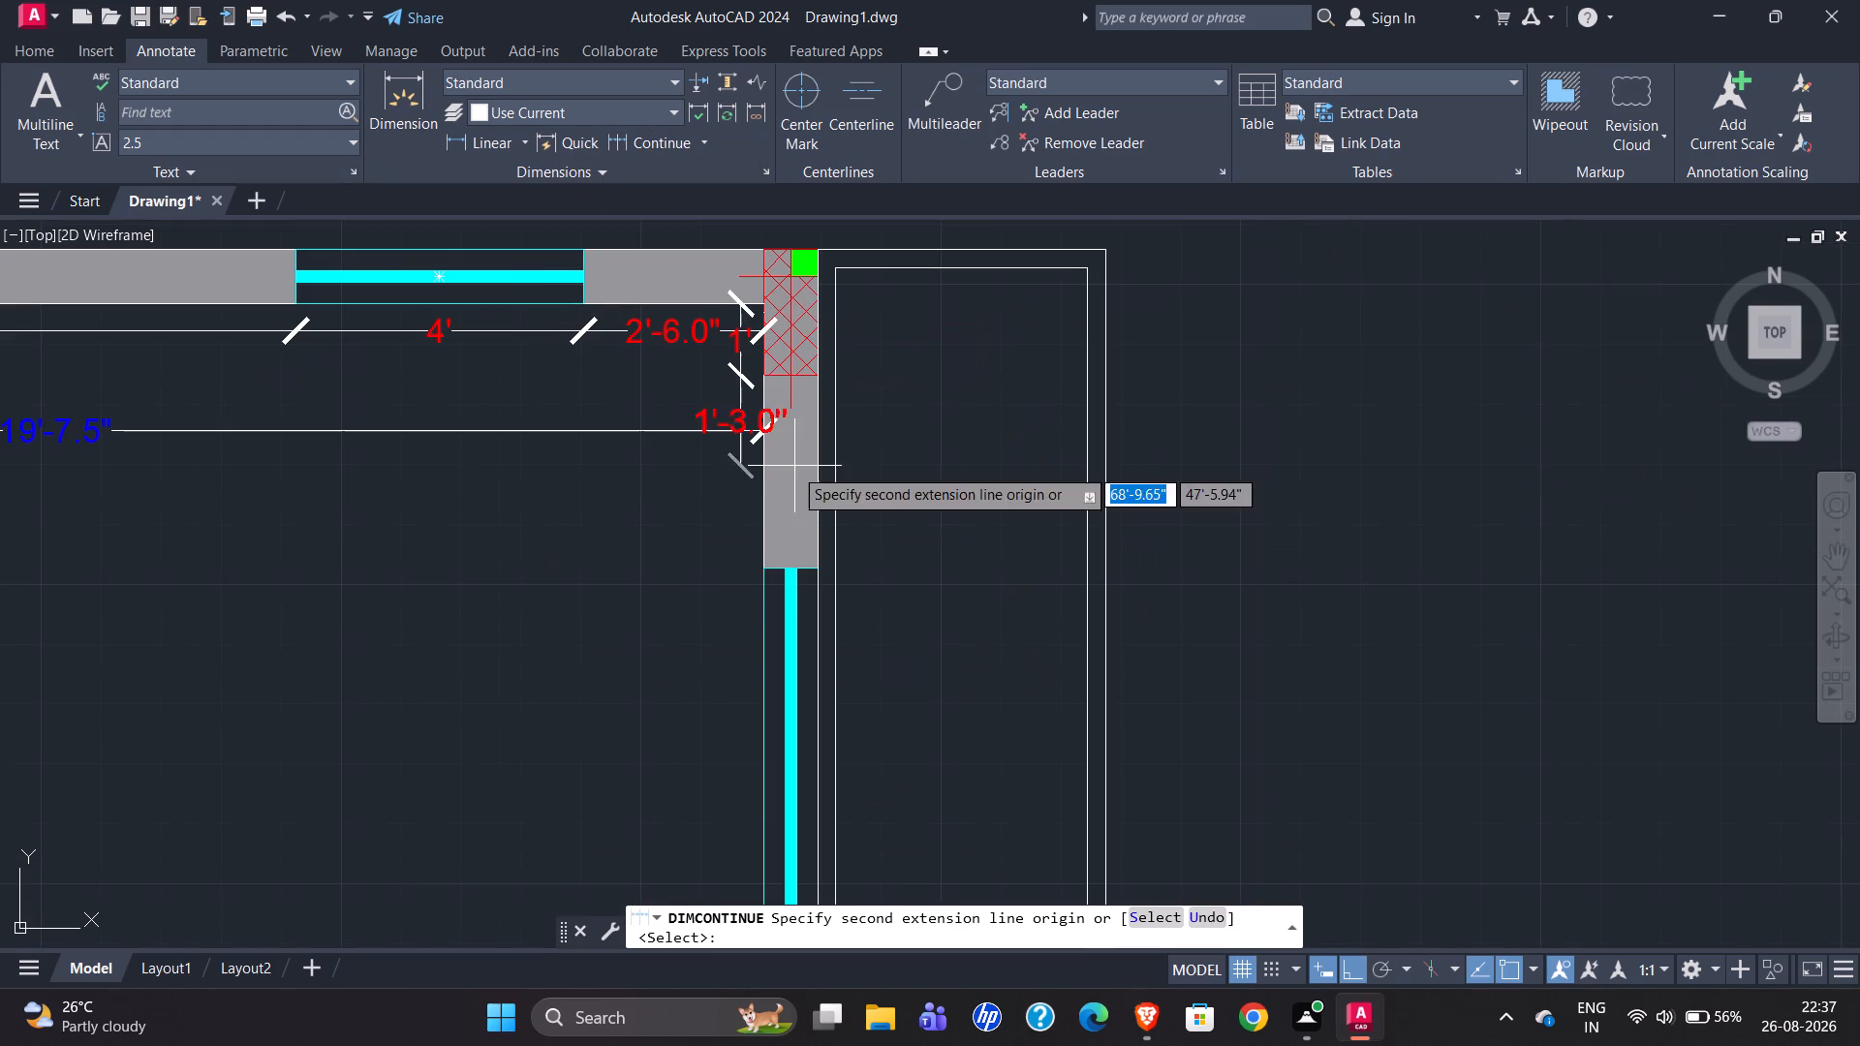
click(765, 567)
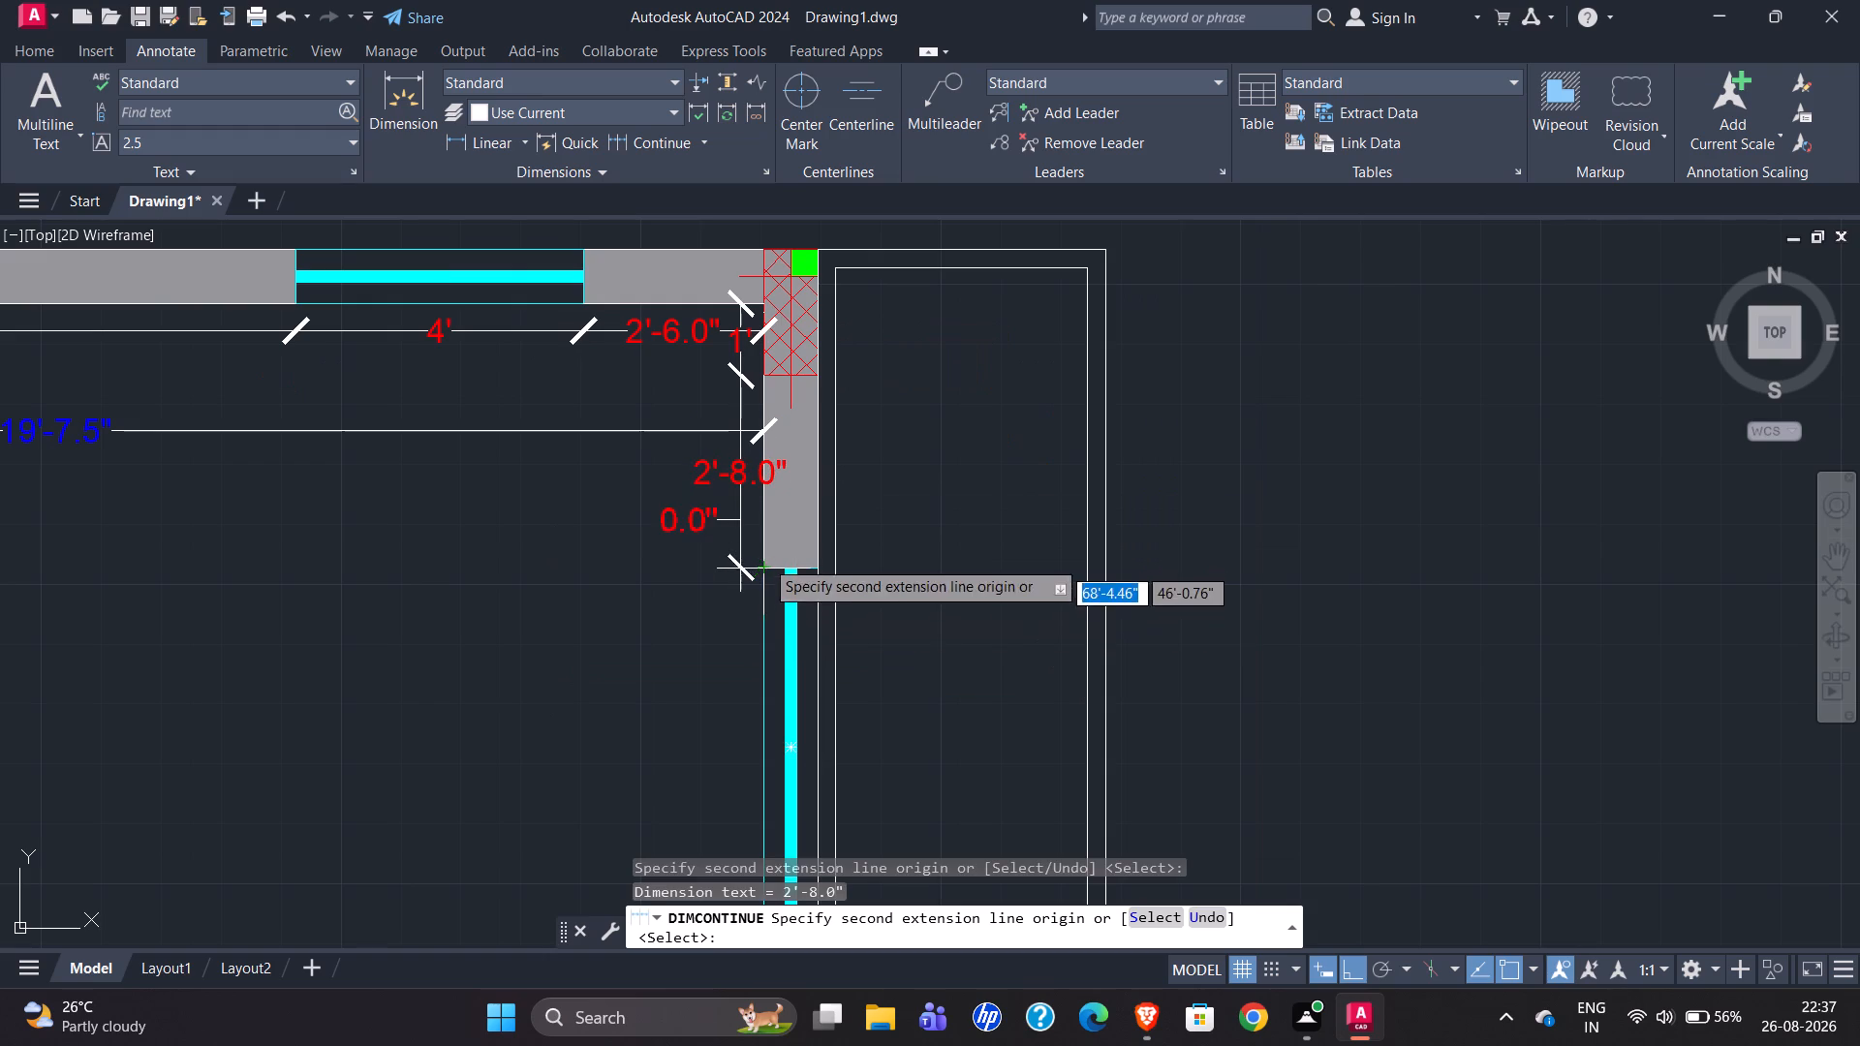
scroll(777, 282, down, 3)
scroll(759, 424, up, 4)
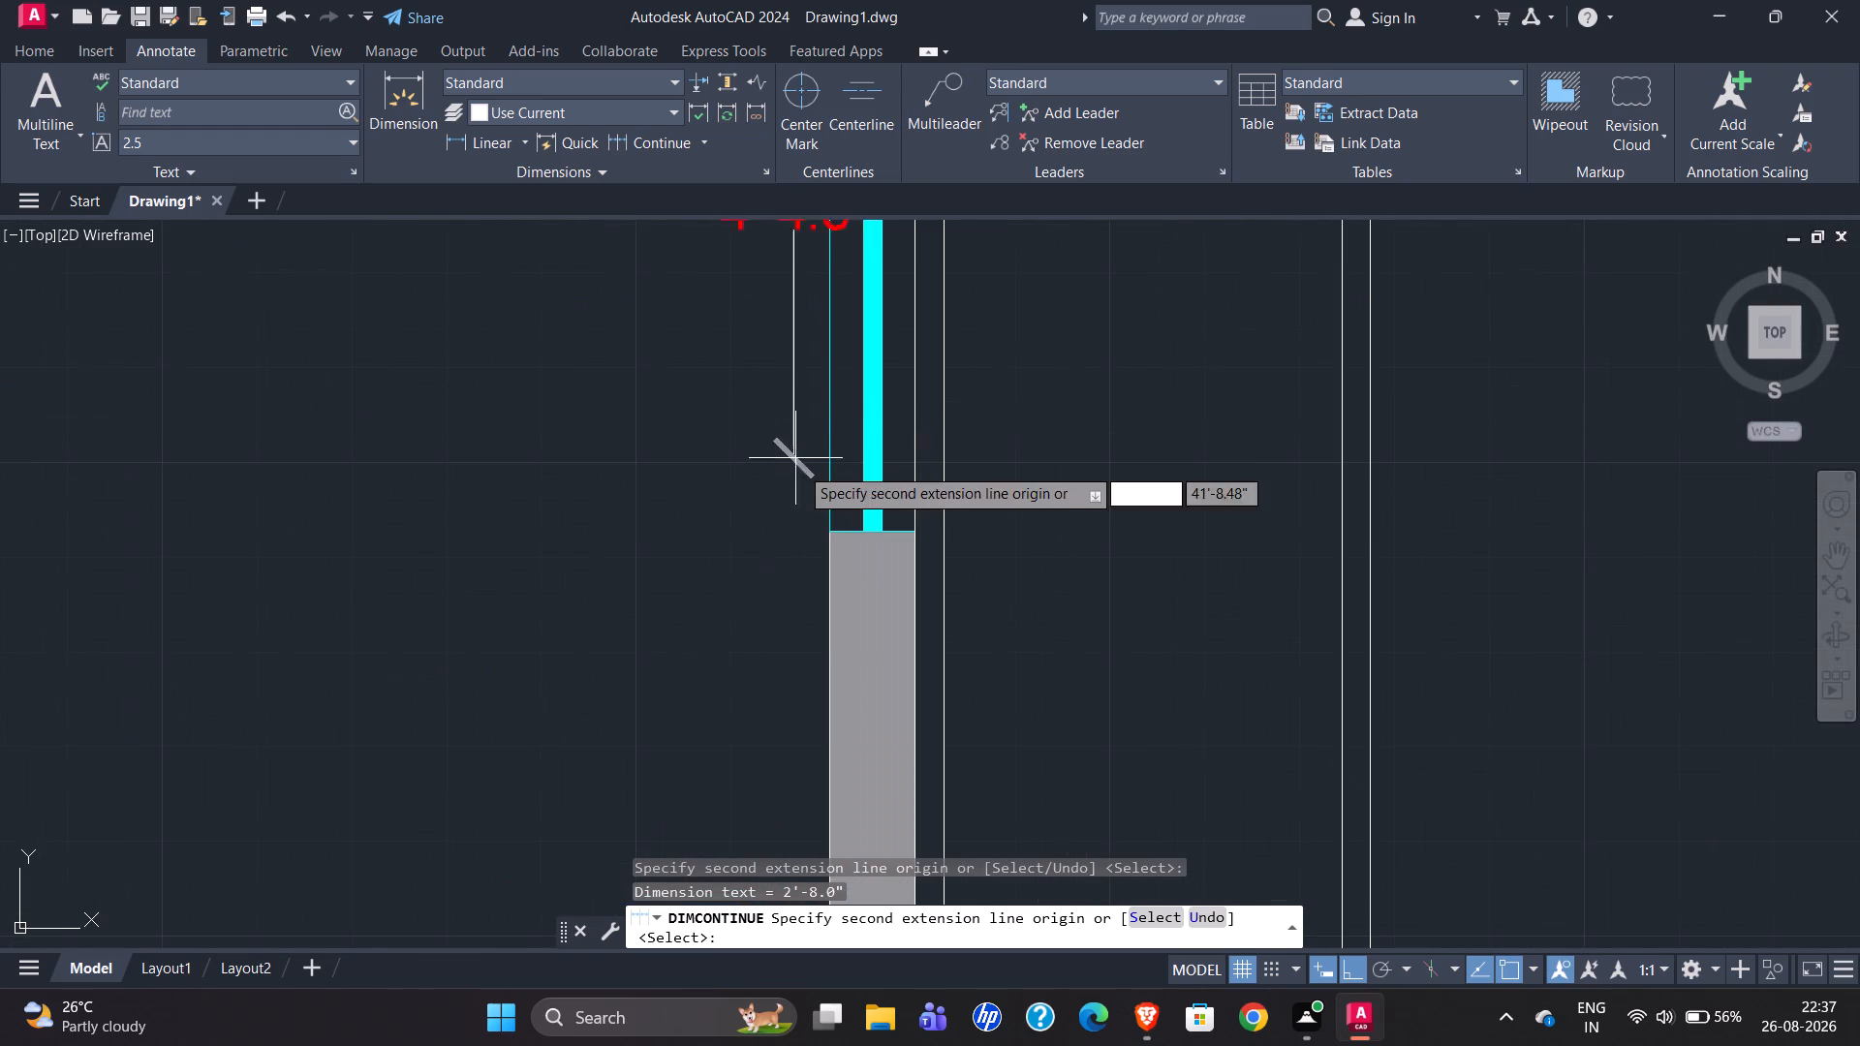
click(826, 537)
scroll(798, 333, down, 1)
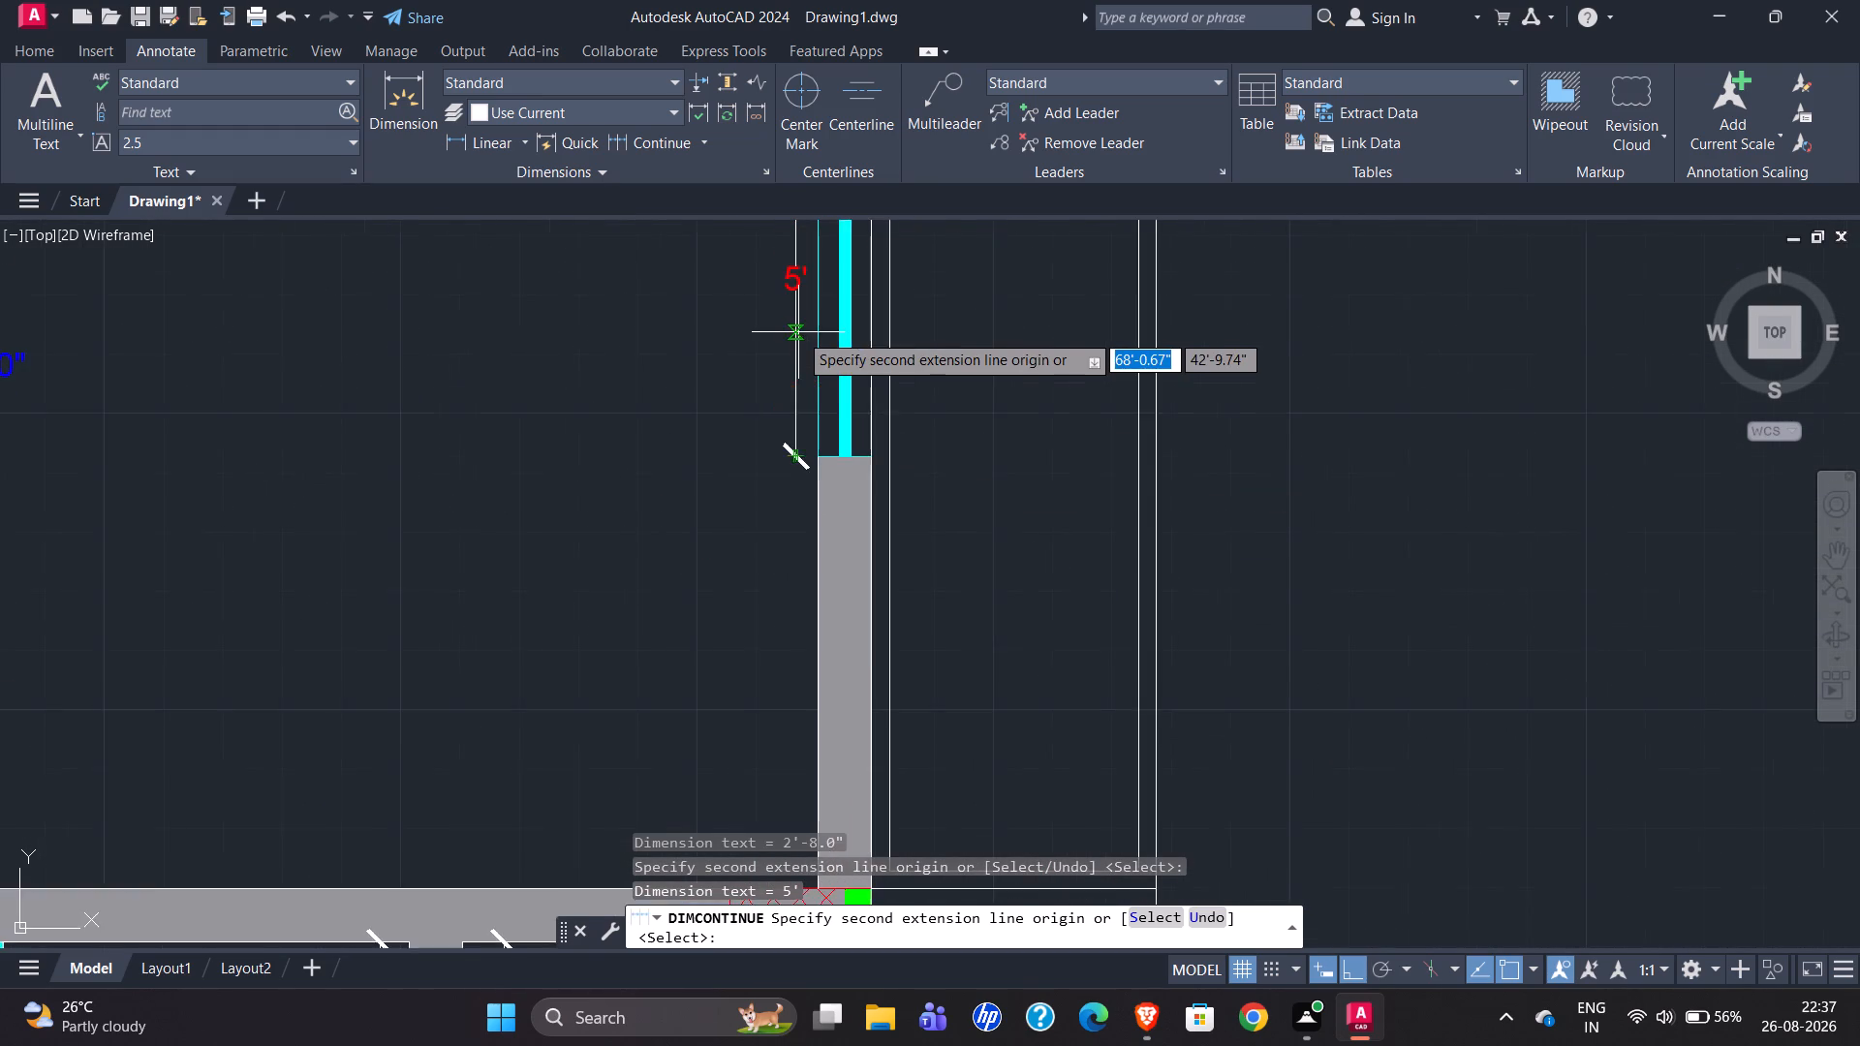
scroll(798, 332, down, 1)
scroll(812, 691, up, 3)
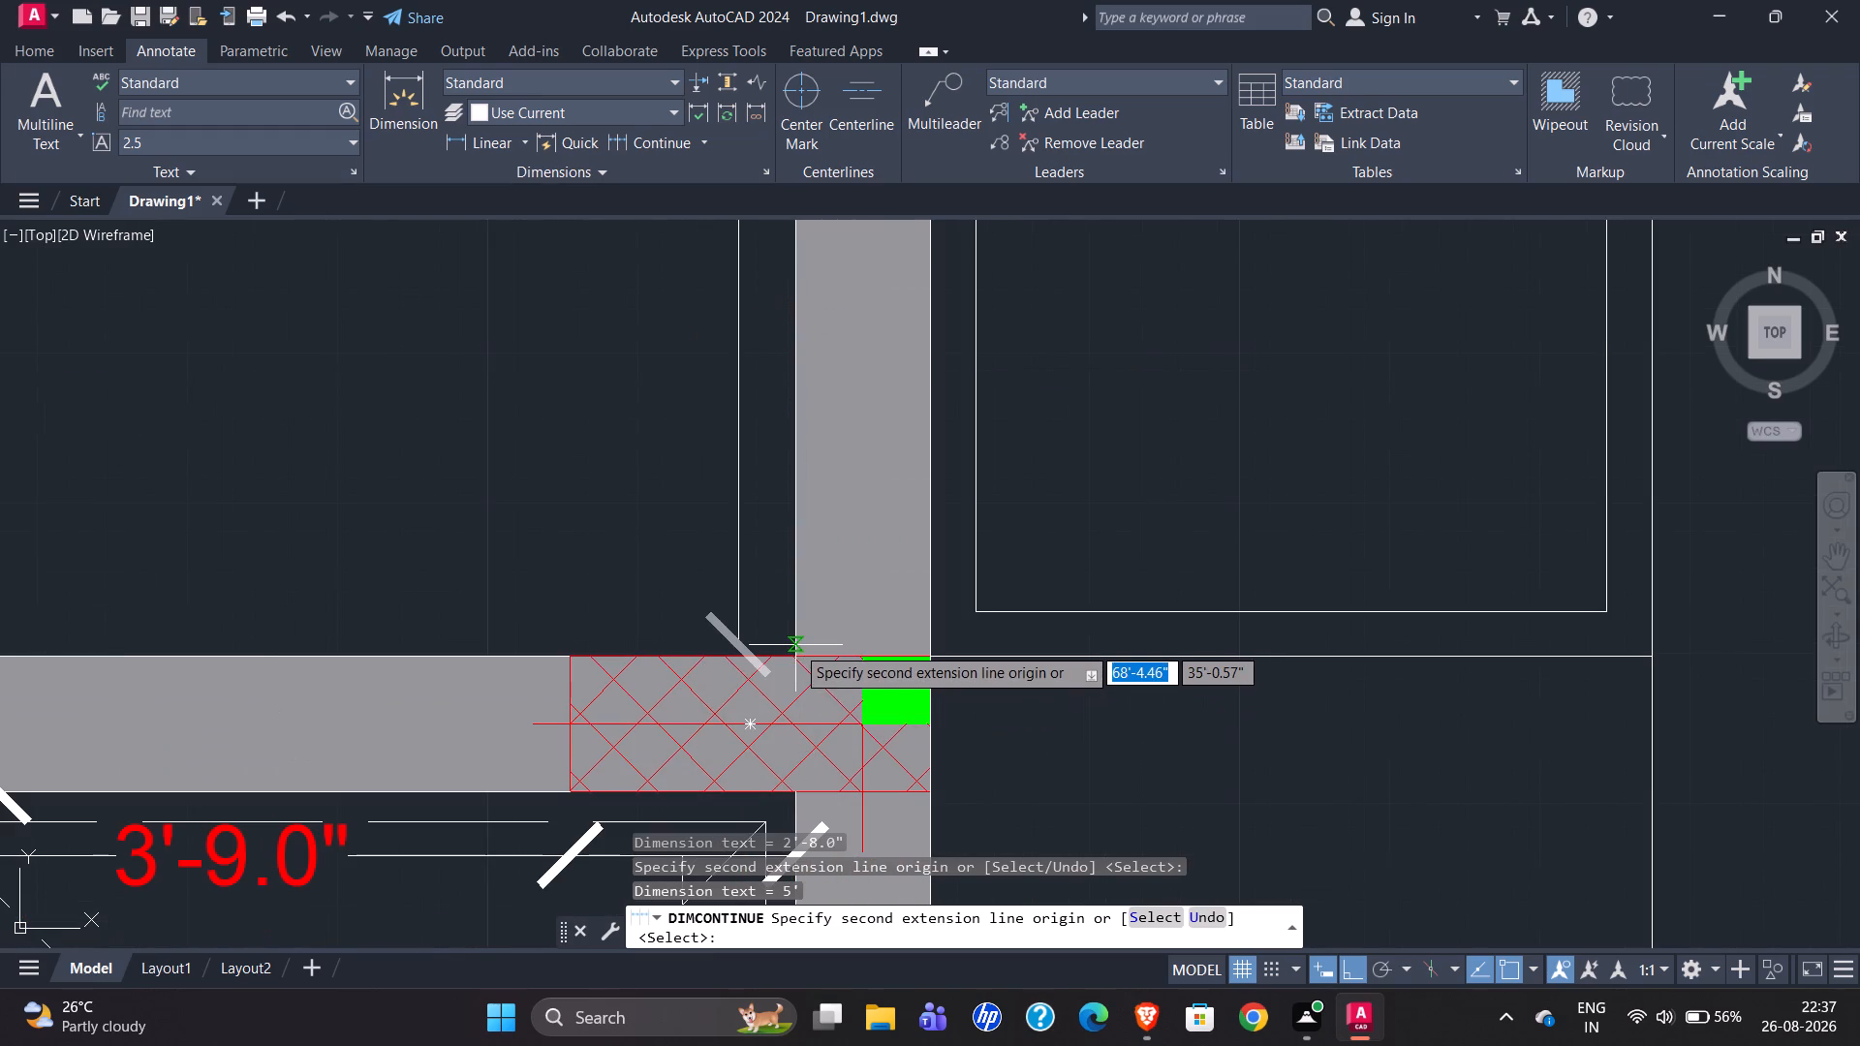
scroll(795, 657, down, 1)
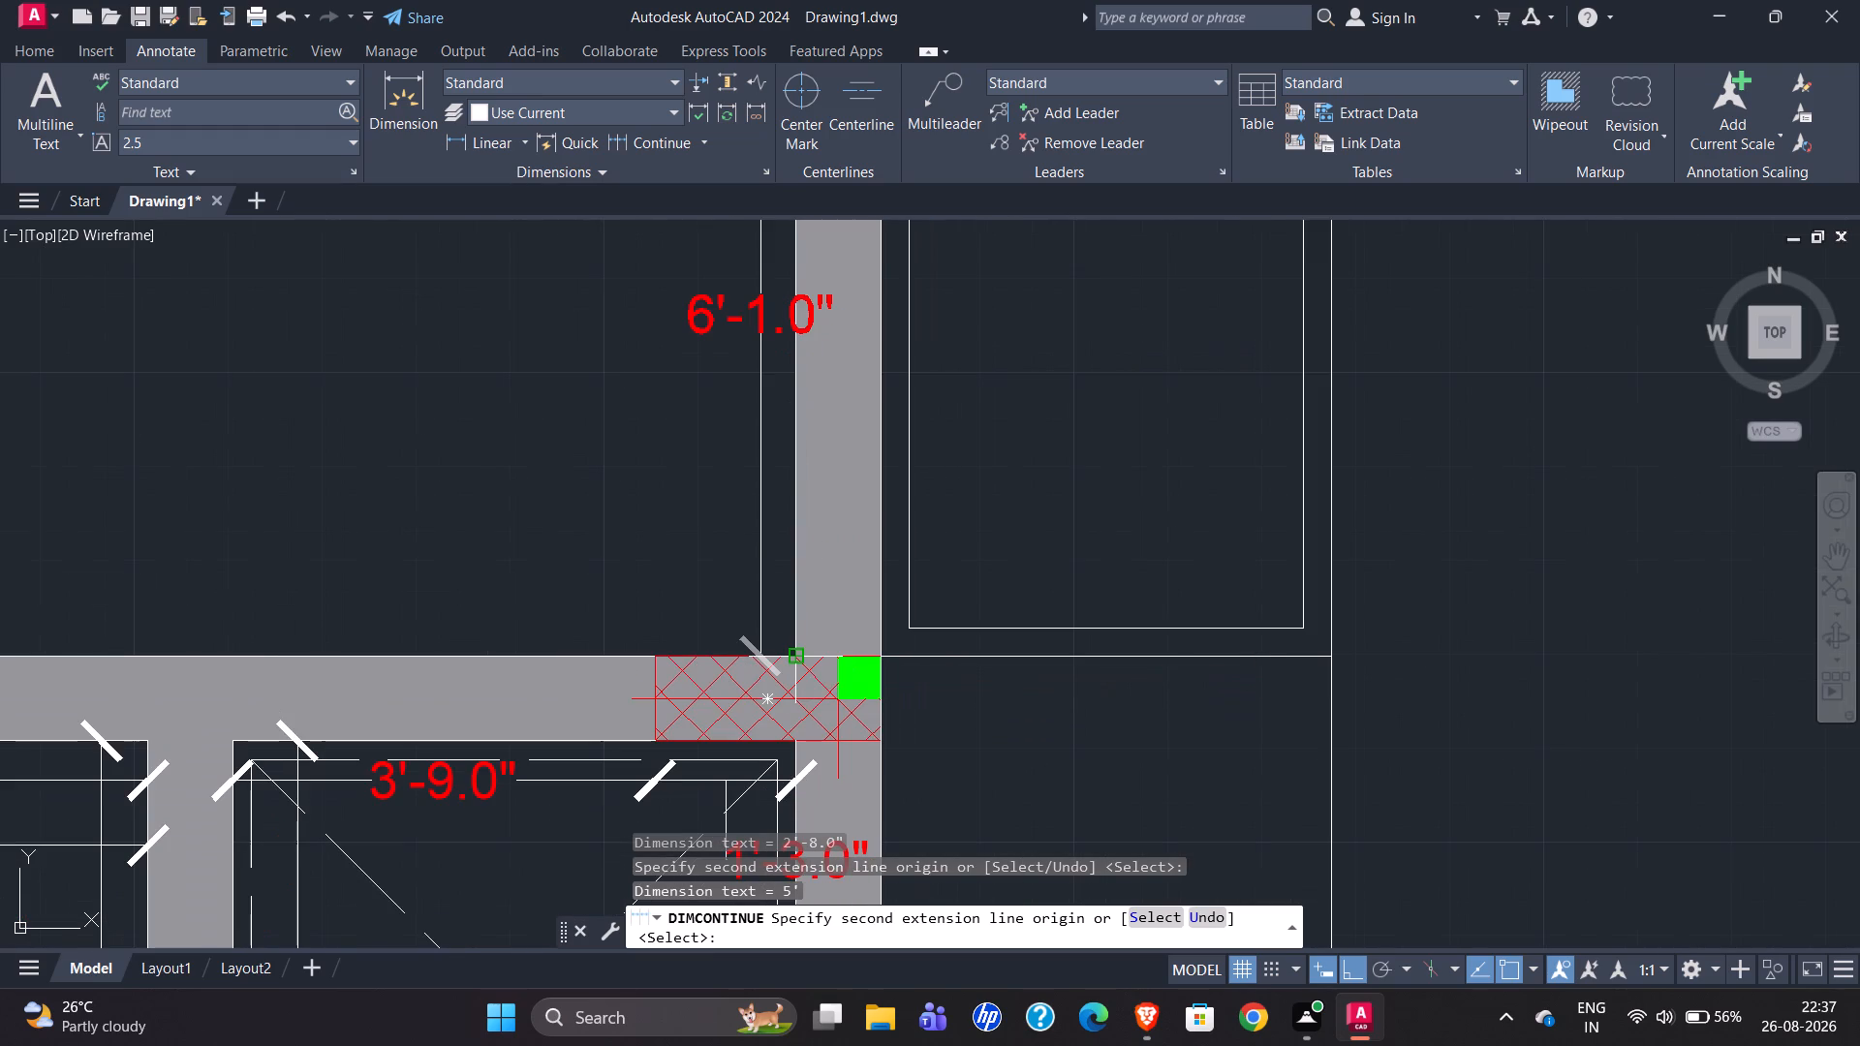
click(795, 655)
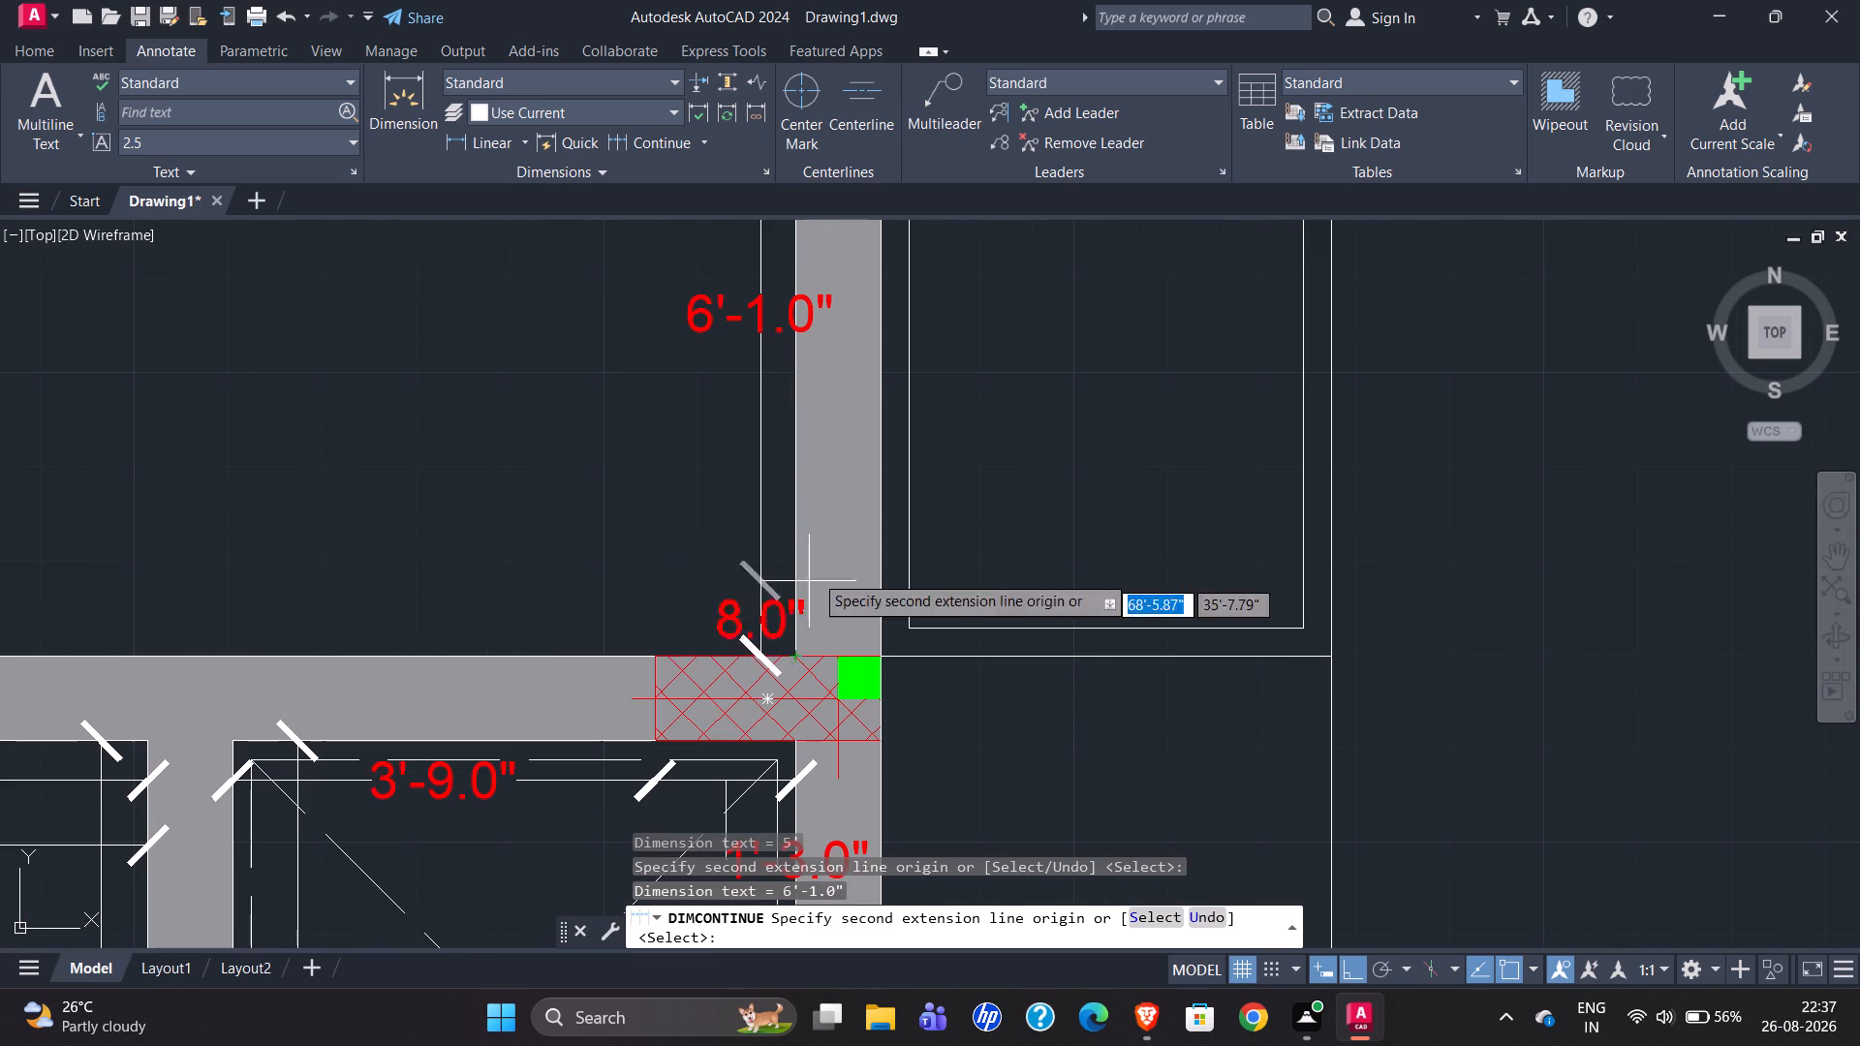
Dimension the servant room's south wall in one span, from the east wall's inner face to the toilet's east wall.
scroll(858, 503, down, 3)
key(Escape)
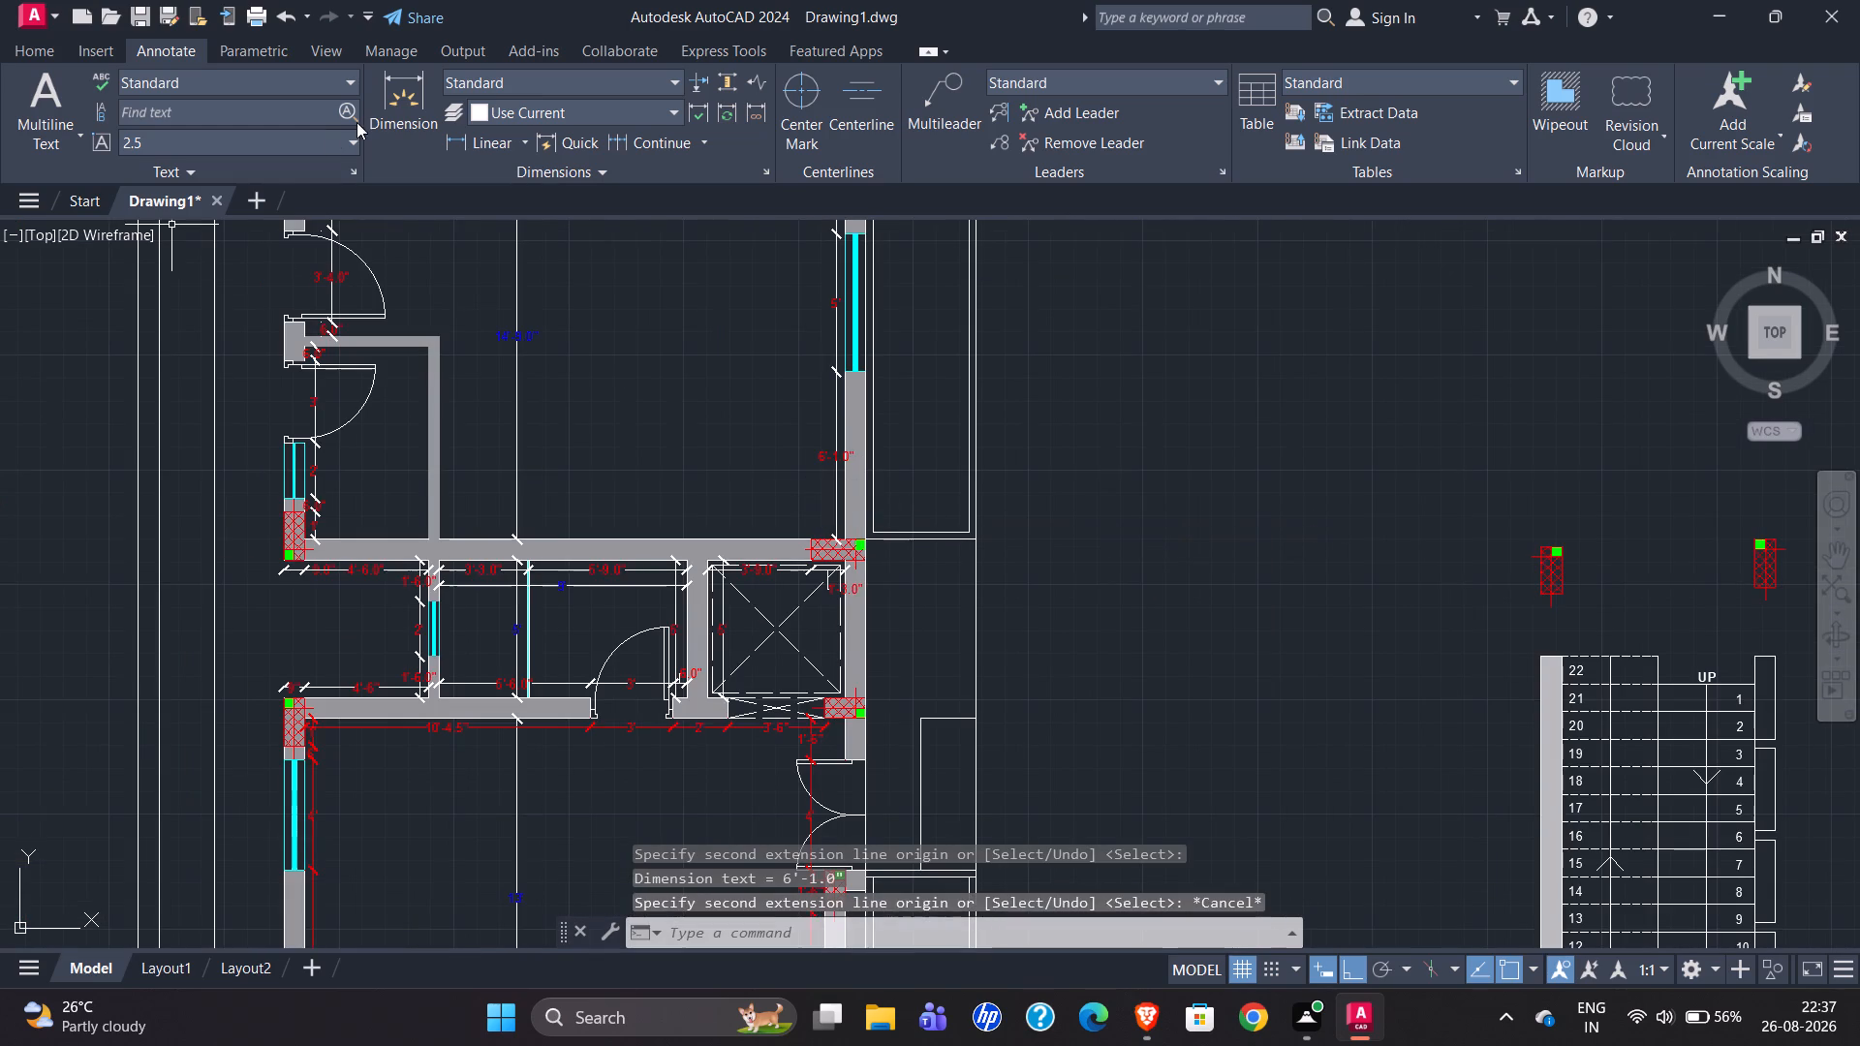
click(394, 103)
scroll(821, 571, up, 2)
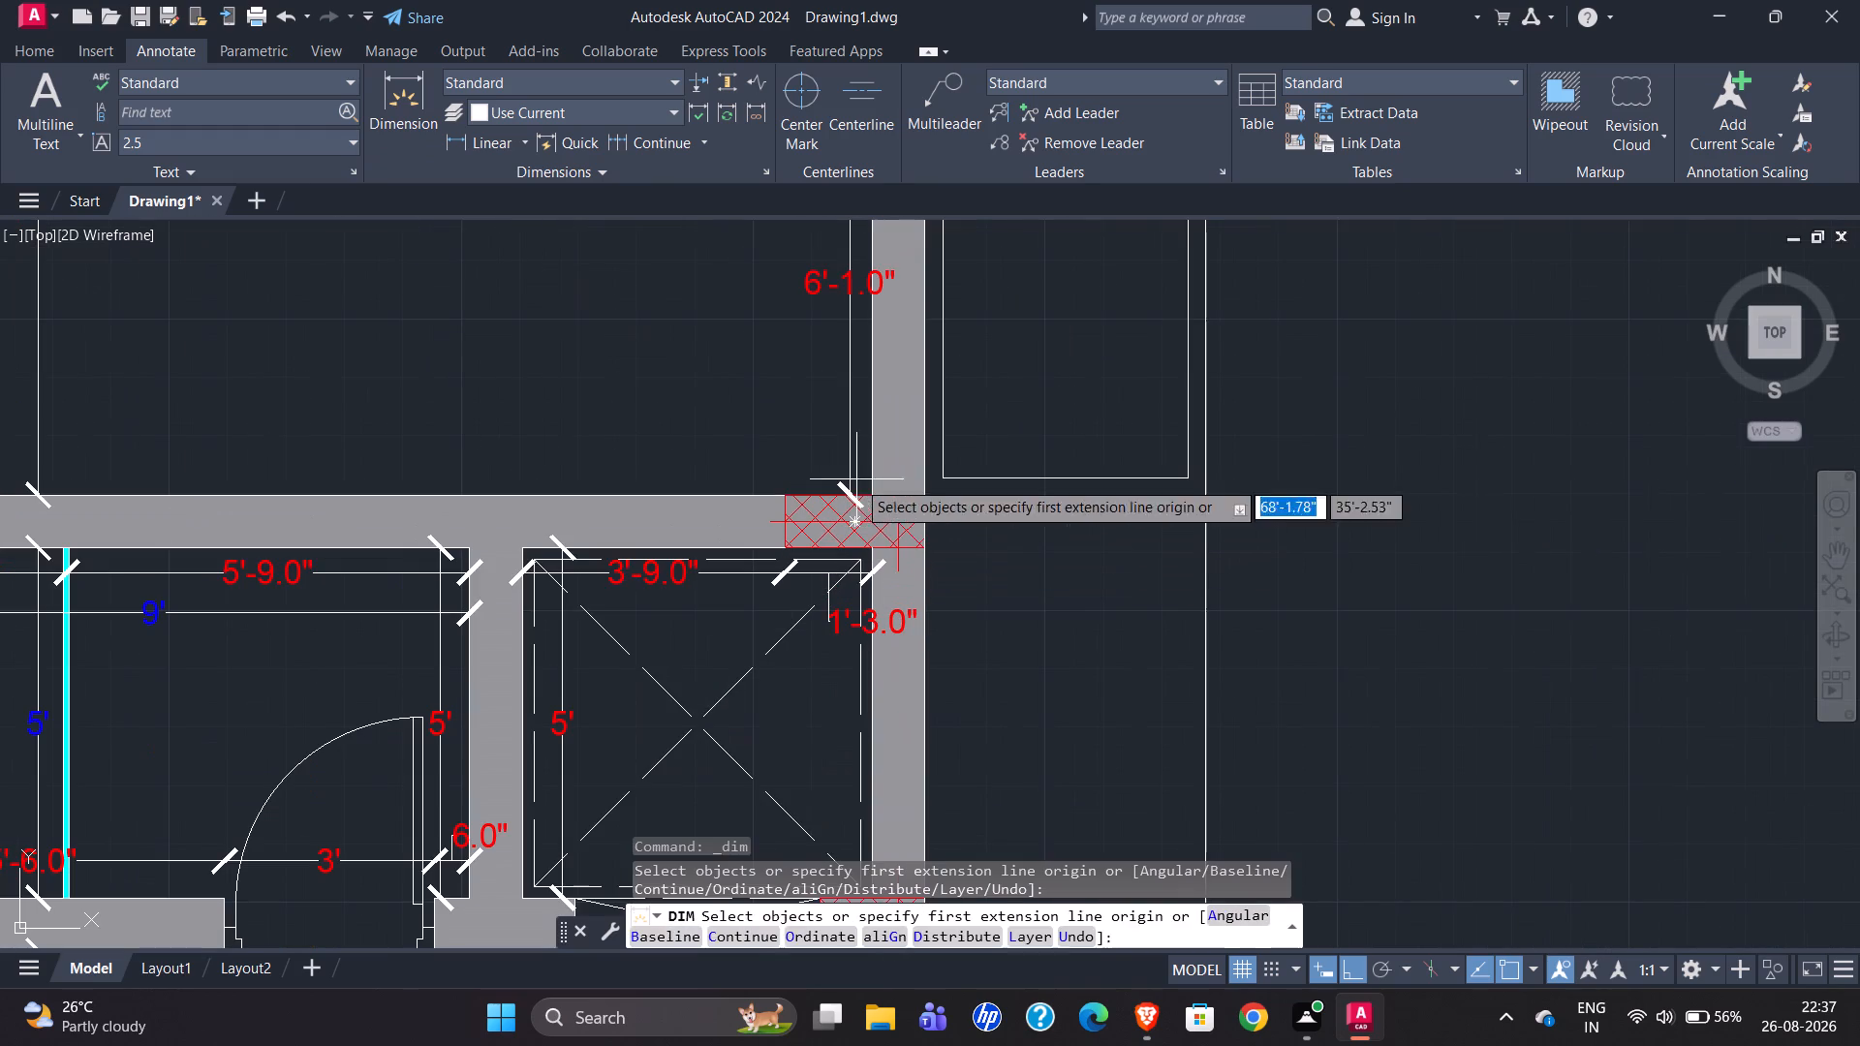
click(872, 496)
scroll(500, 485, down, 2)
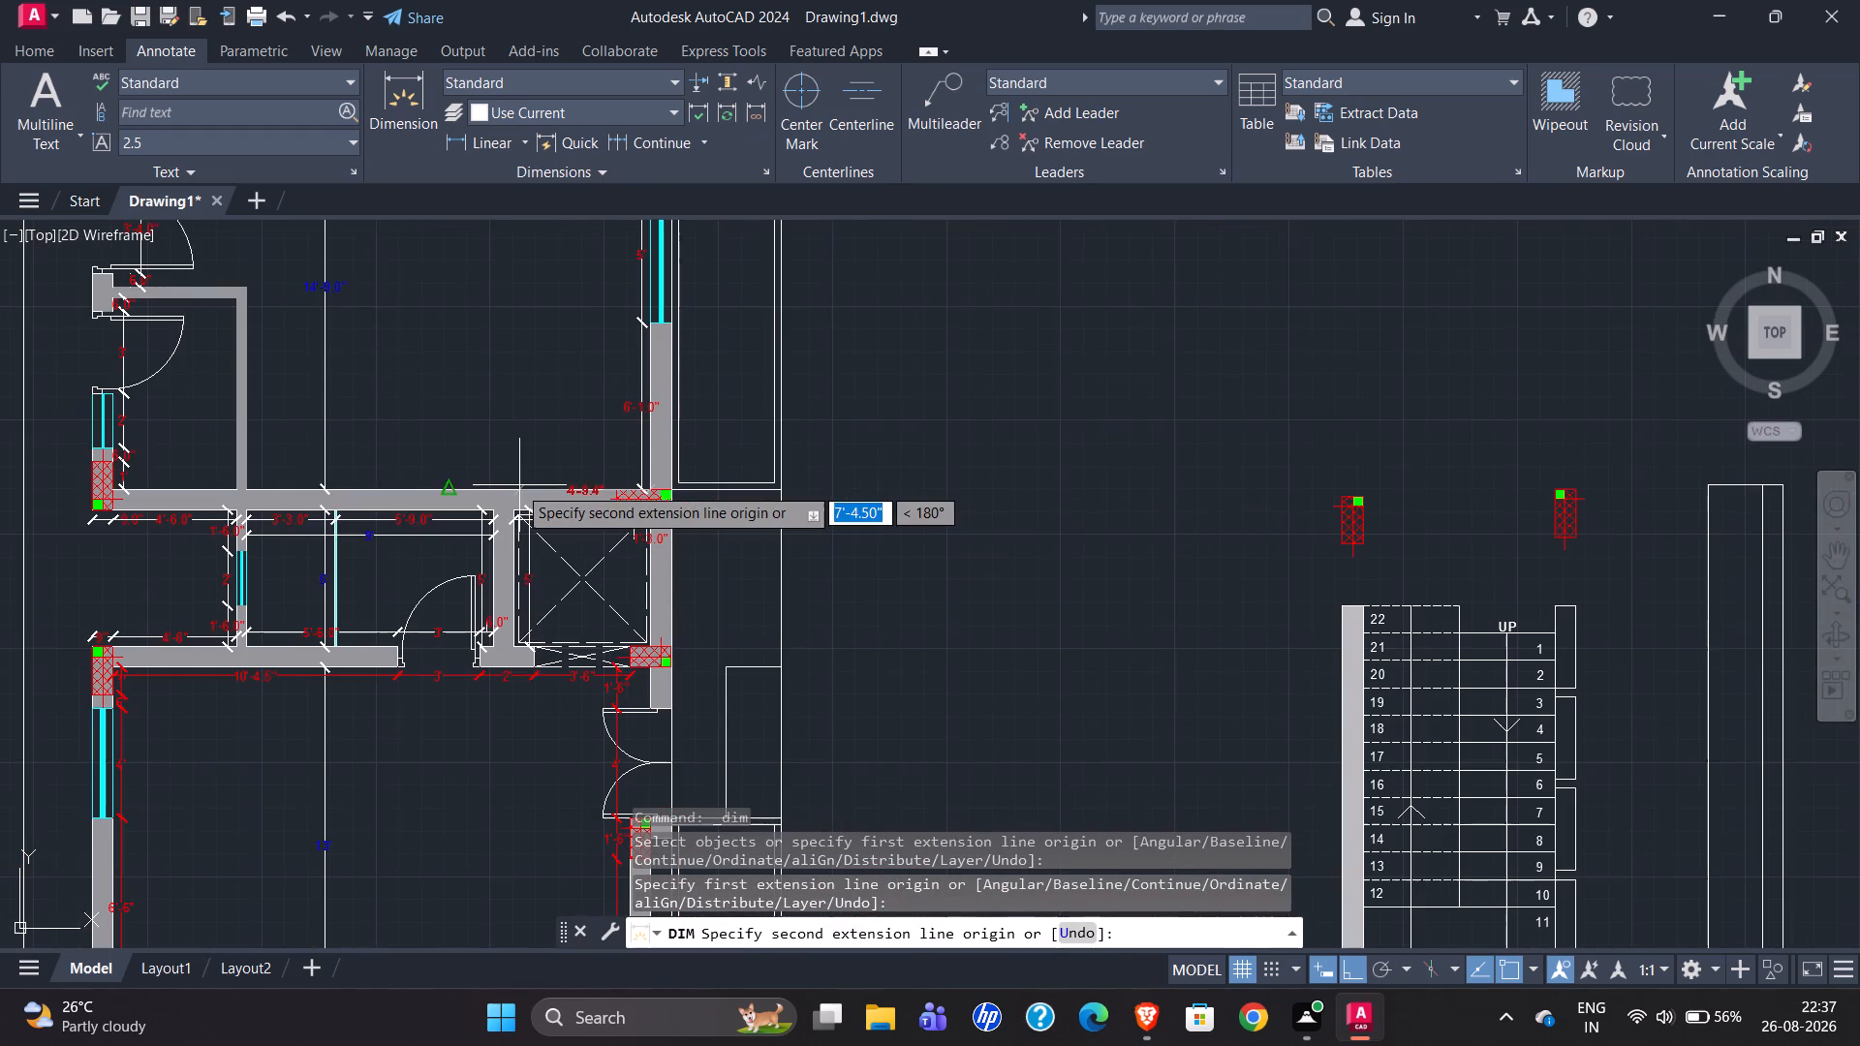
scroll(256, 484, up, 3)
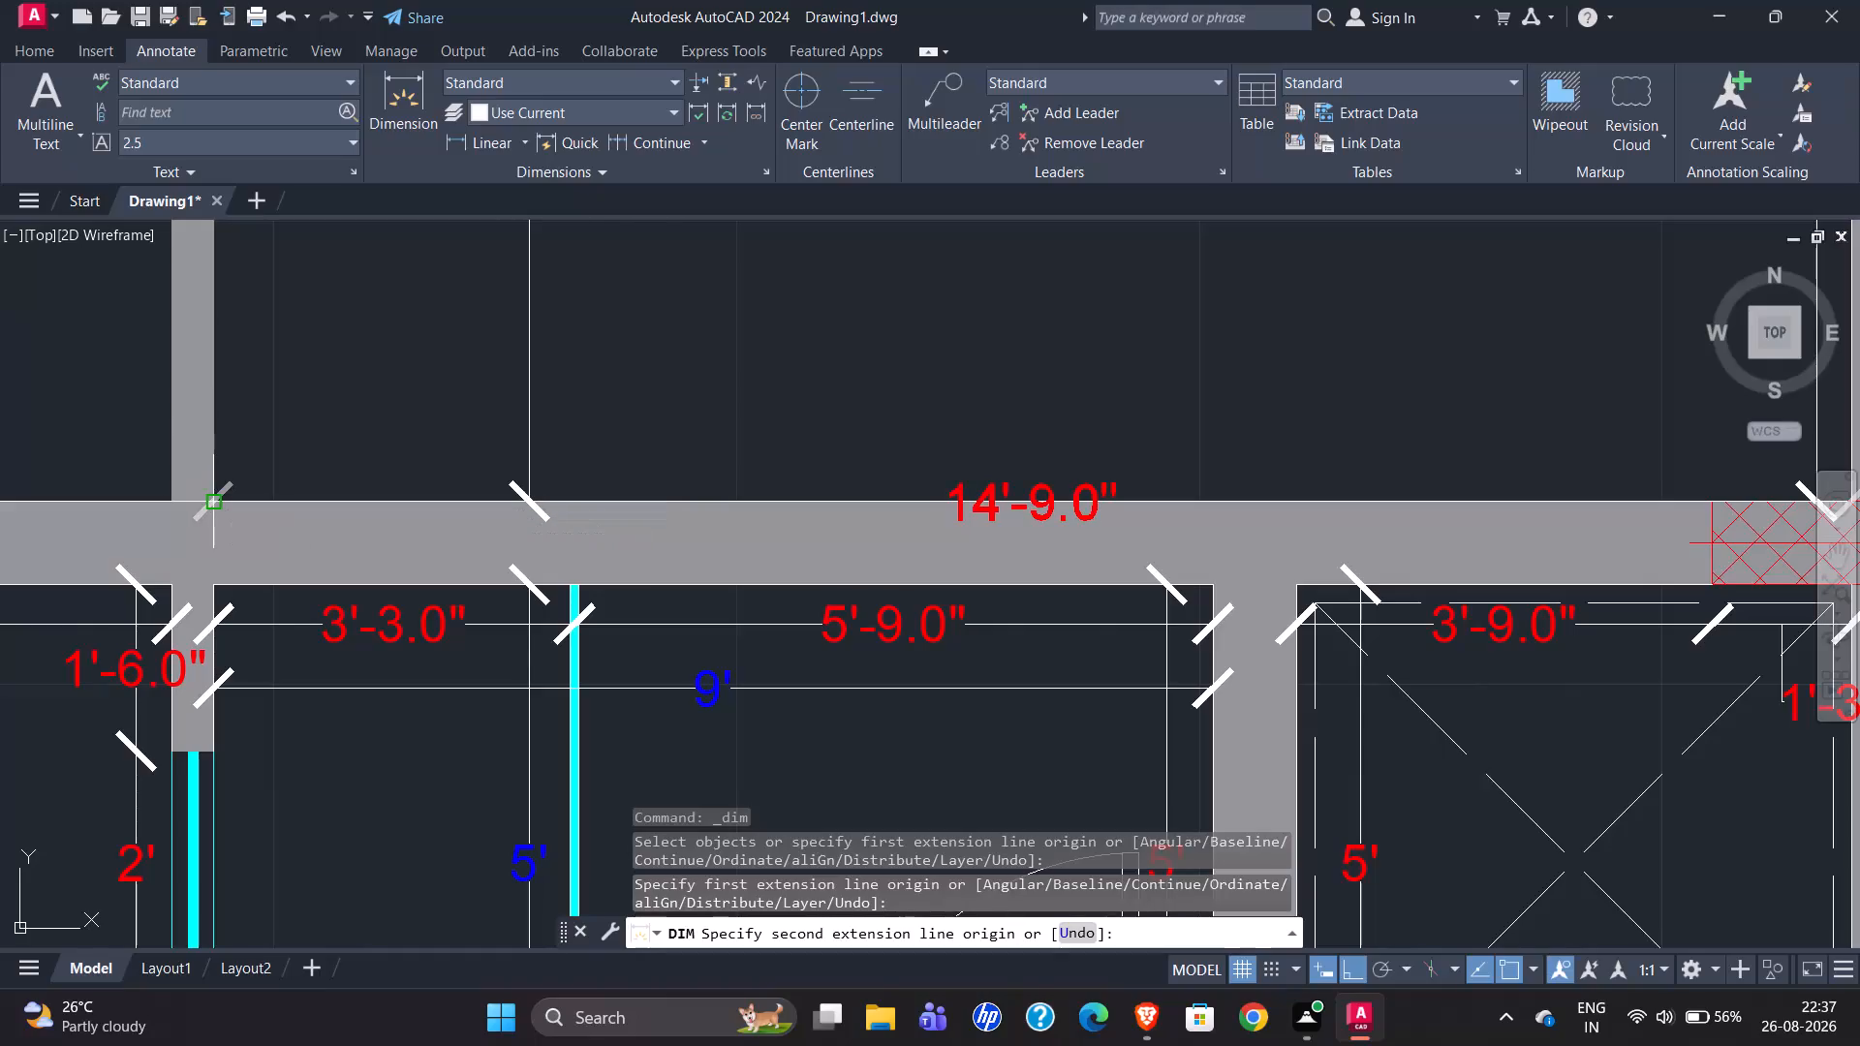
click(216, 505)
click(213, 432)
Compare the servant room's south wall dimensioning with the dimension chain along the same wall in the reference plan.
scroll(881, 440, down, 7)
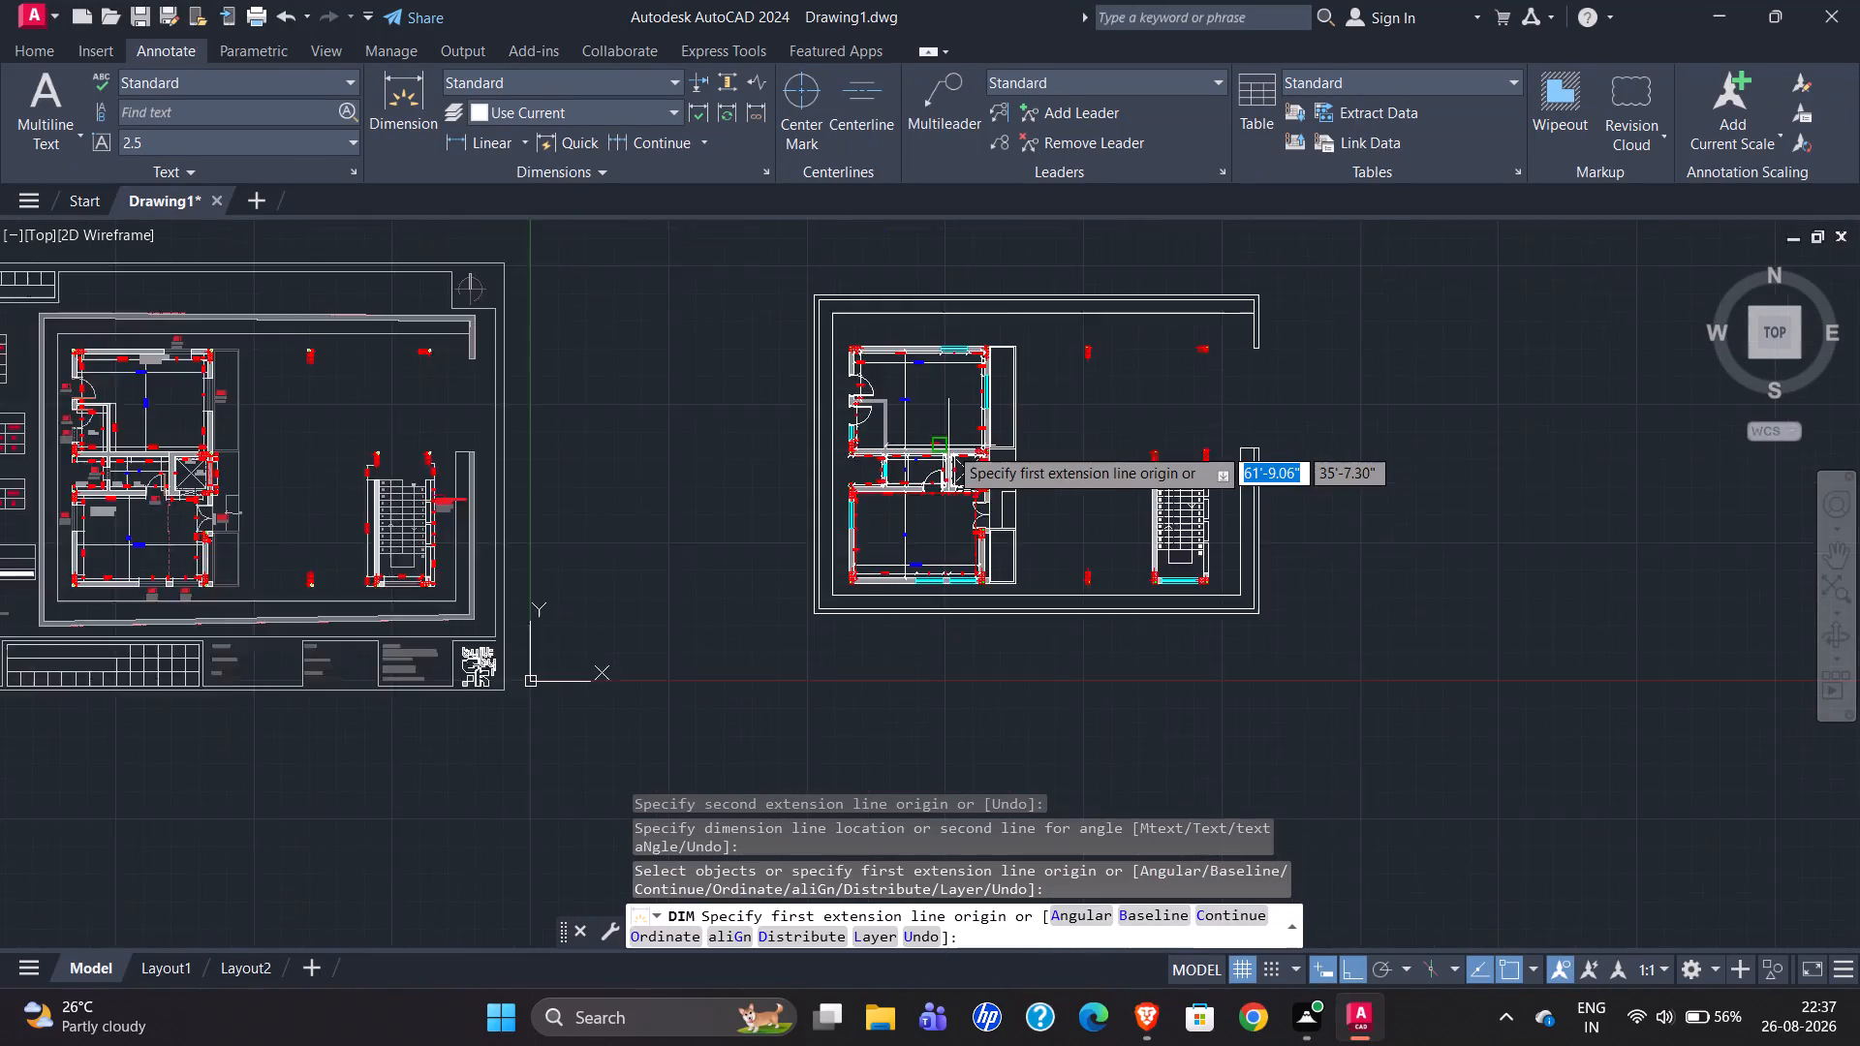
scroll(387, 453, up, 4)
scroll(705, 440, up, 3)
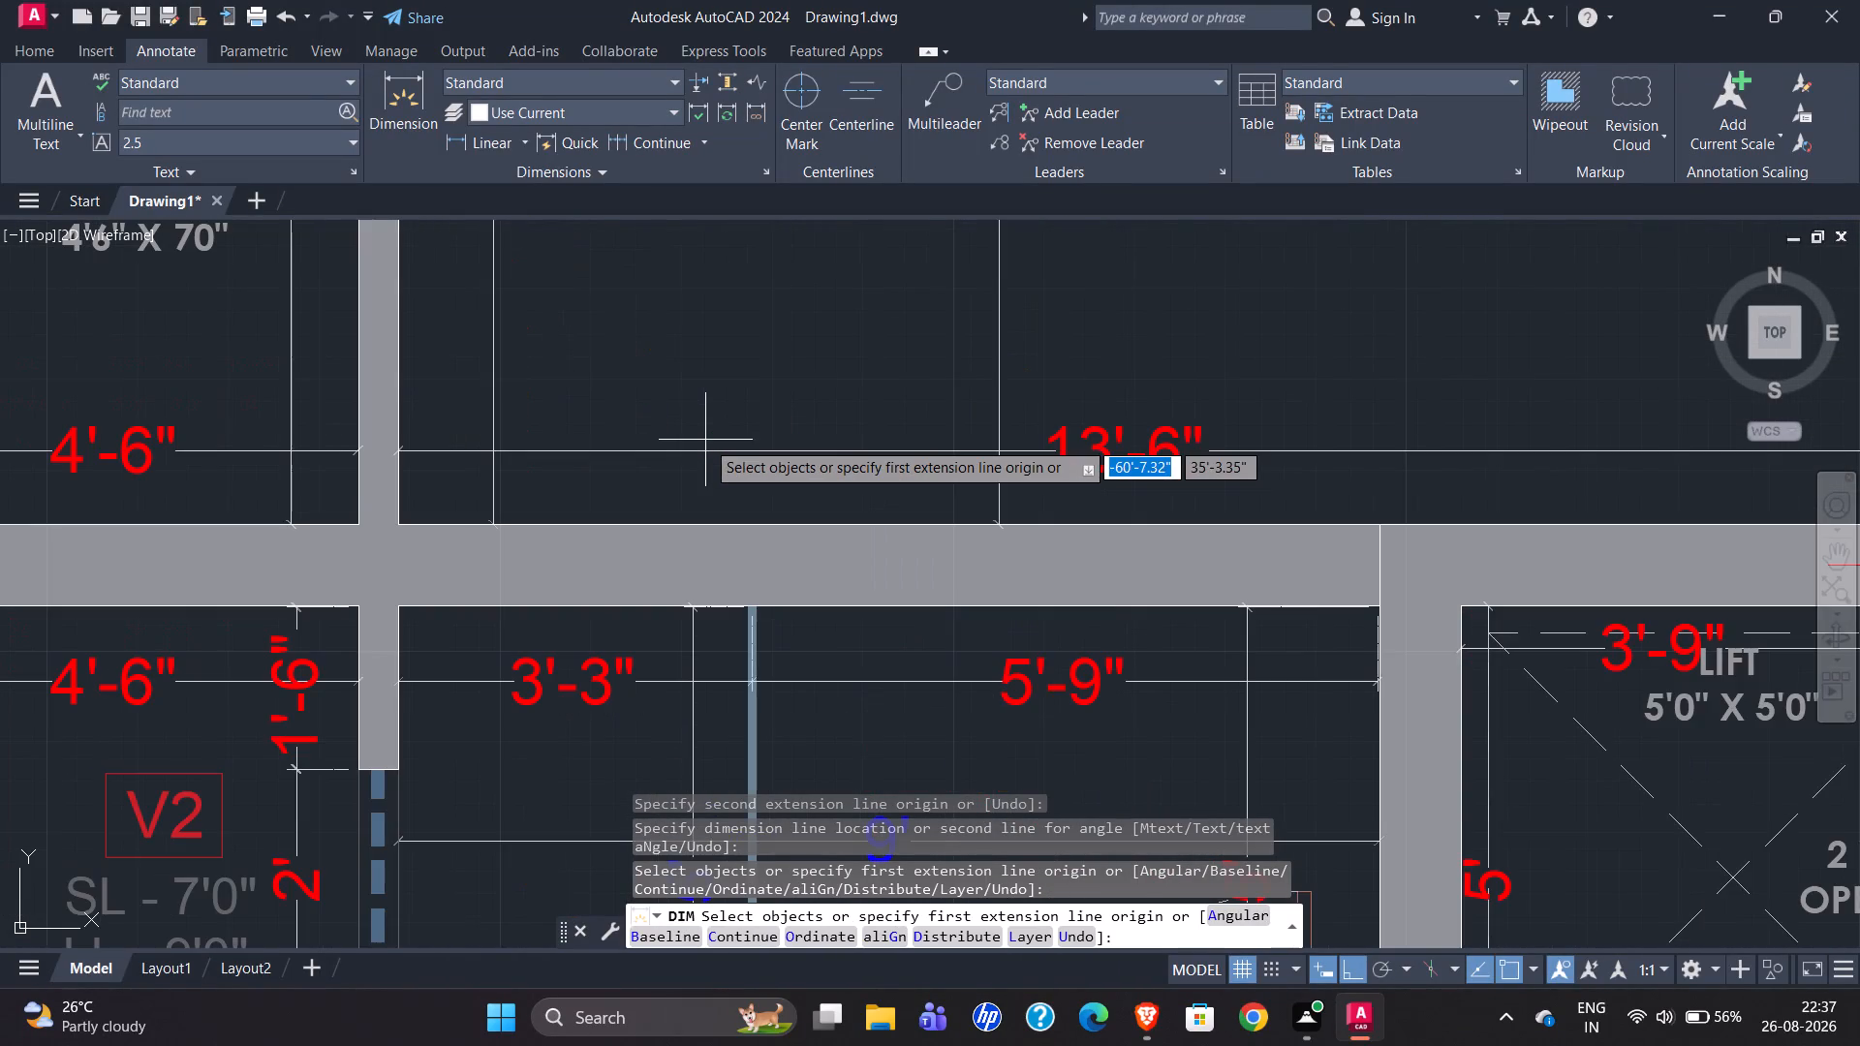
scroll(542, 482, down, 1)
scroll(408, 489, down, 2)
scroll(325, 498, down, 2)
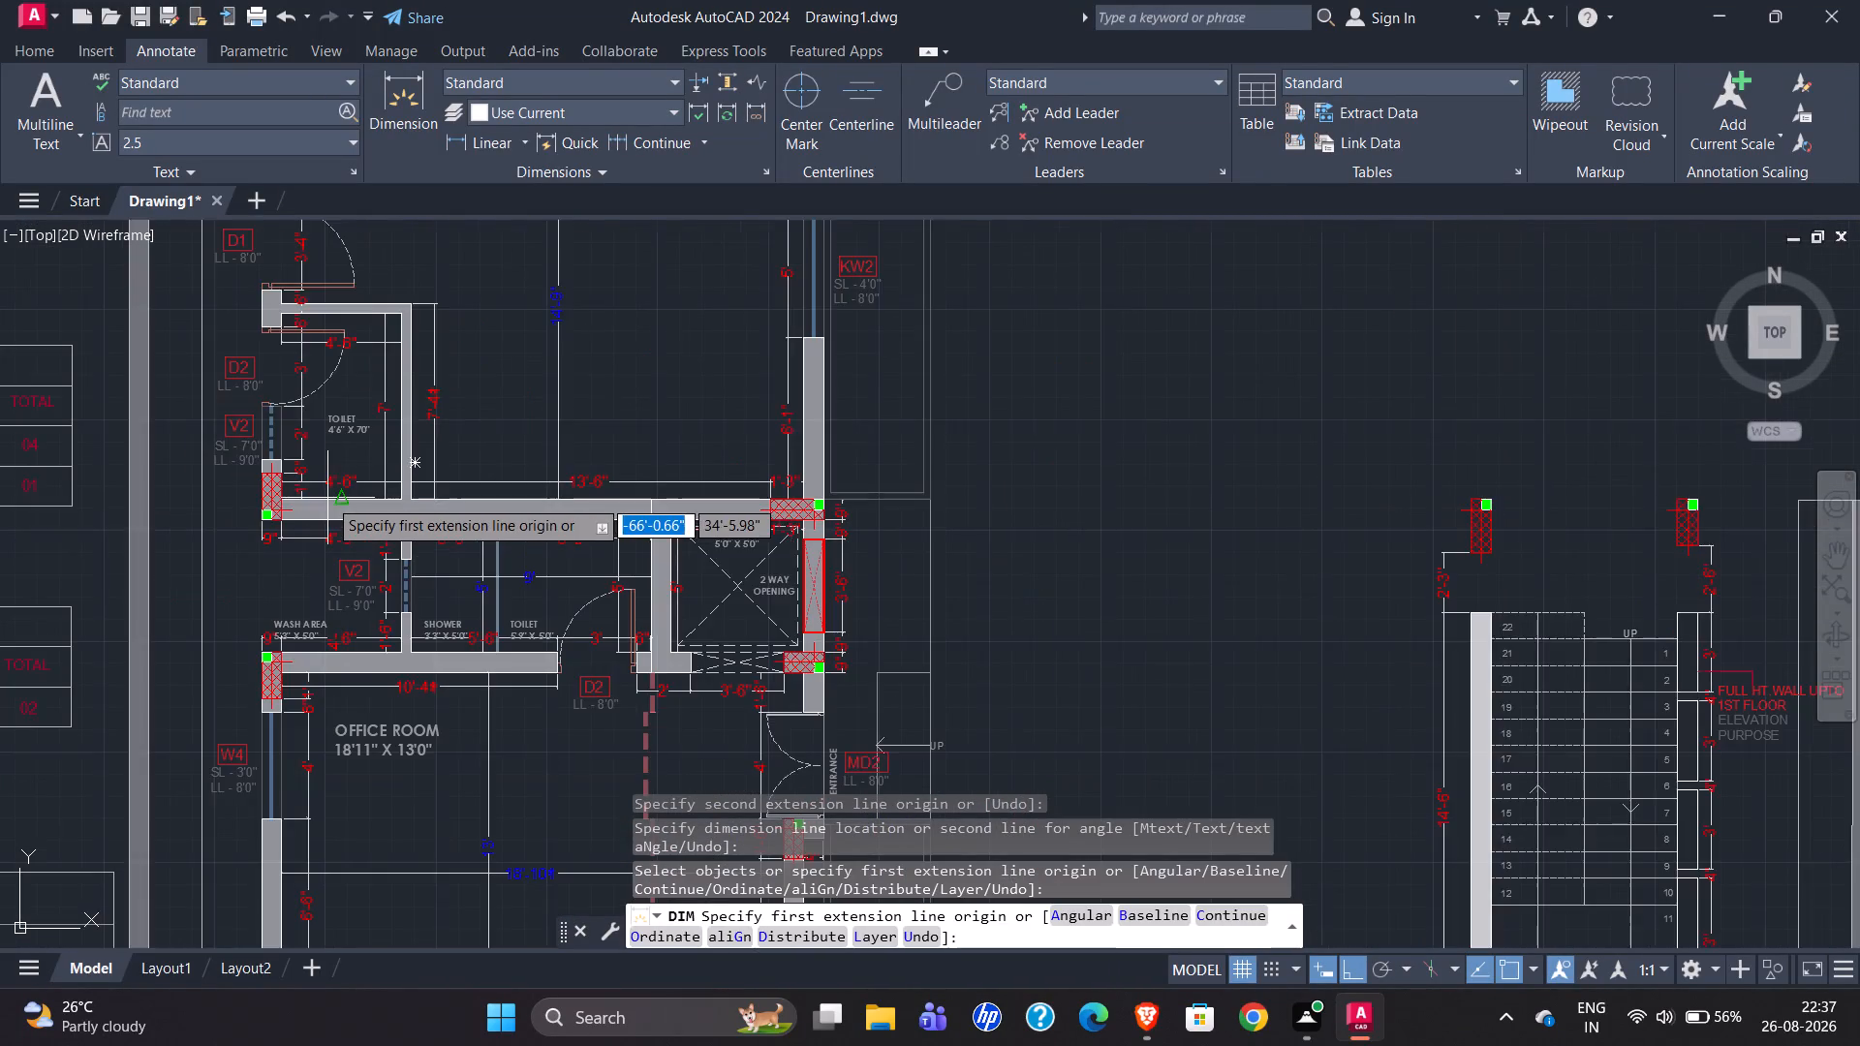
scroll(232, 503, down, 1)
scroll(1166, 508, up, 4)
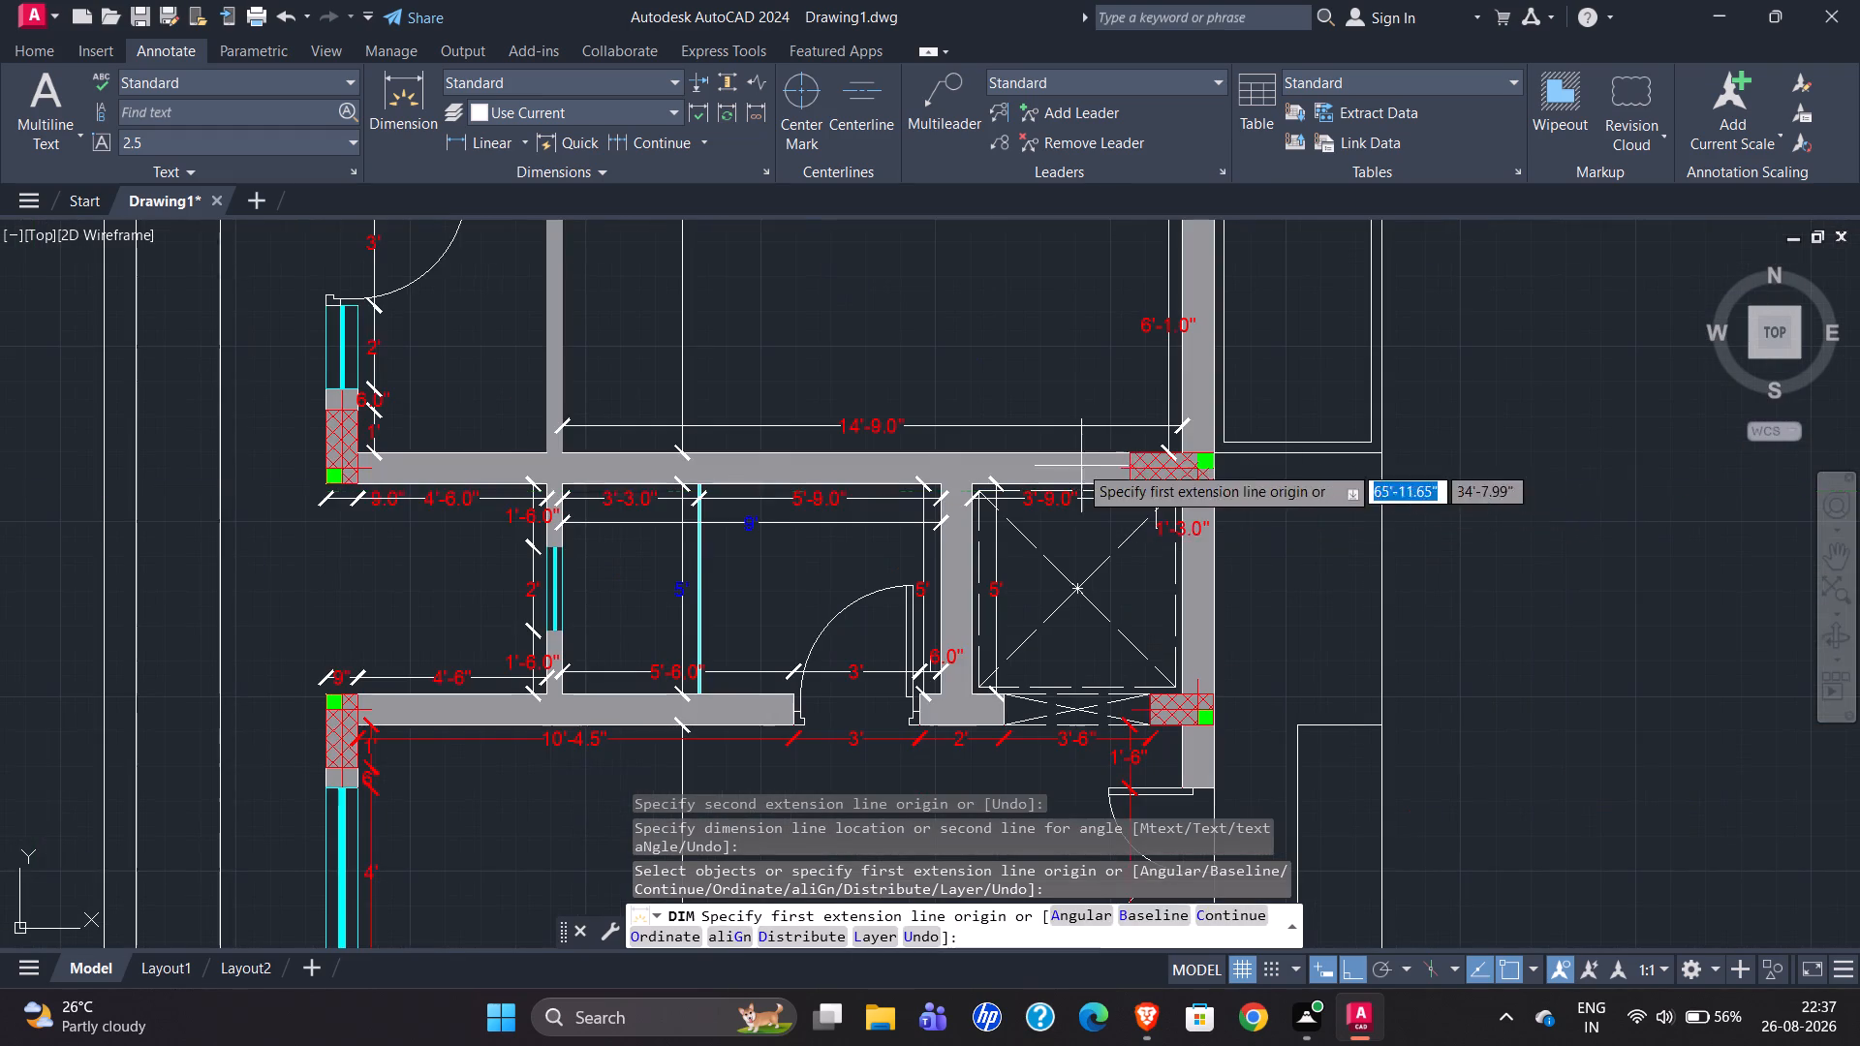
scroll(1068, 436, up, 2)
key(Escape)
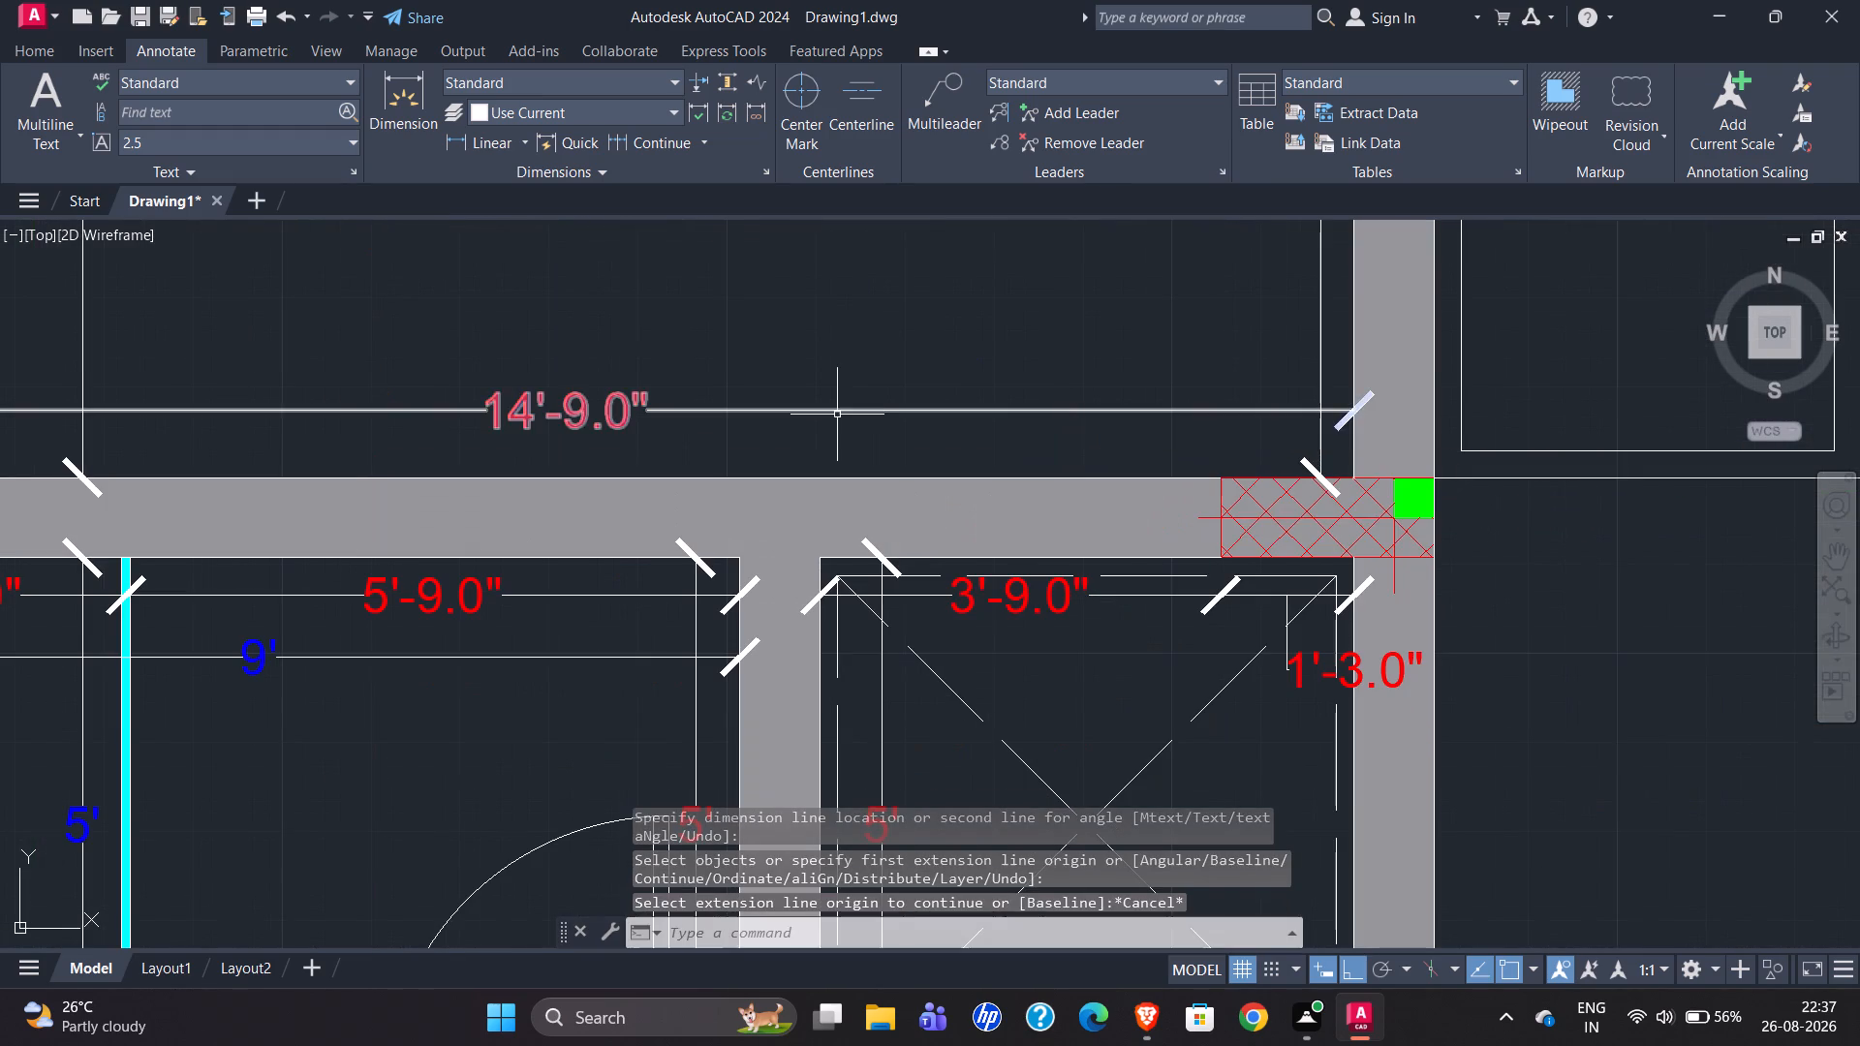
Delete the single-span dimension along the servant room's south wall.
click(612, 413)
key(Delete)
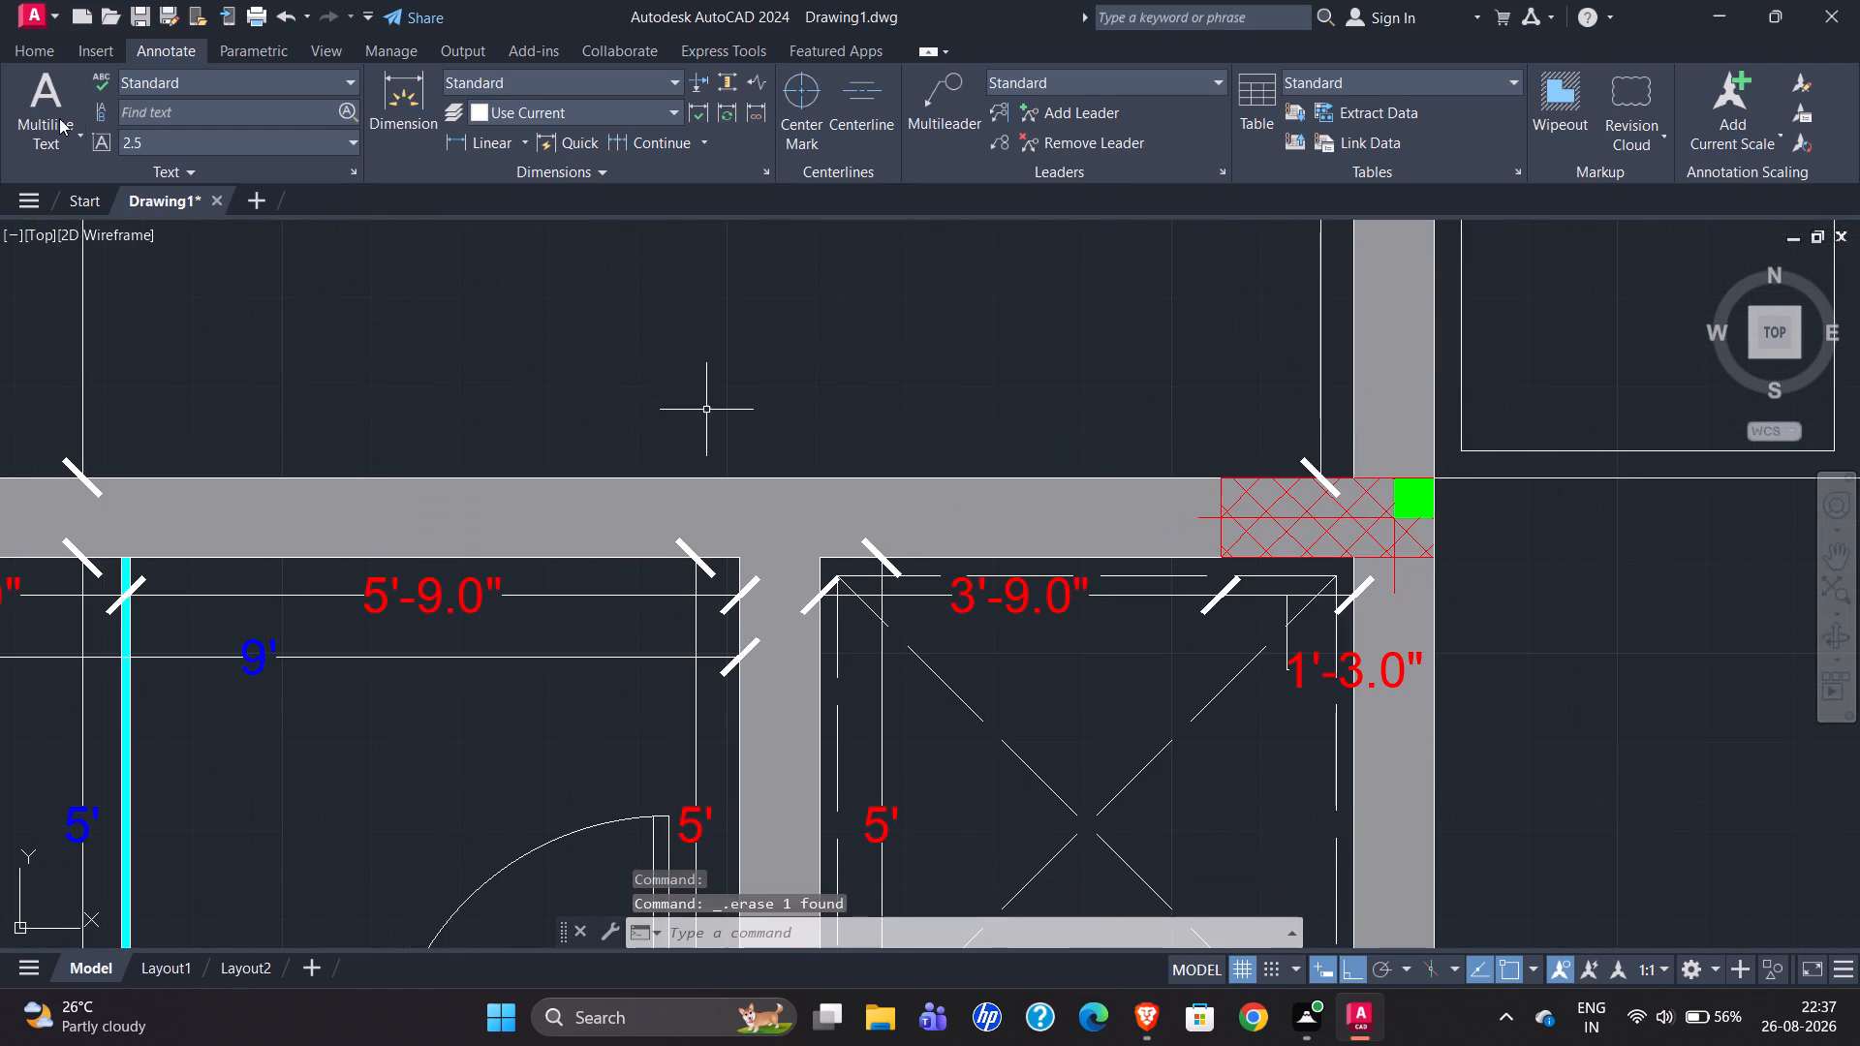
Dimension the southeast column along the servant room's south wall, from the east wall's inner face to the column's west edge.
click(442, 103)
click(426, 102)
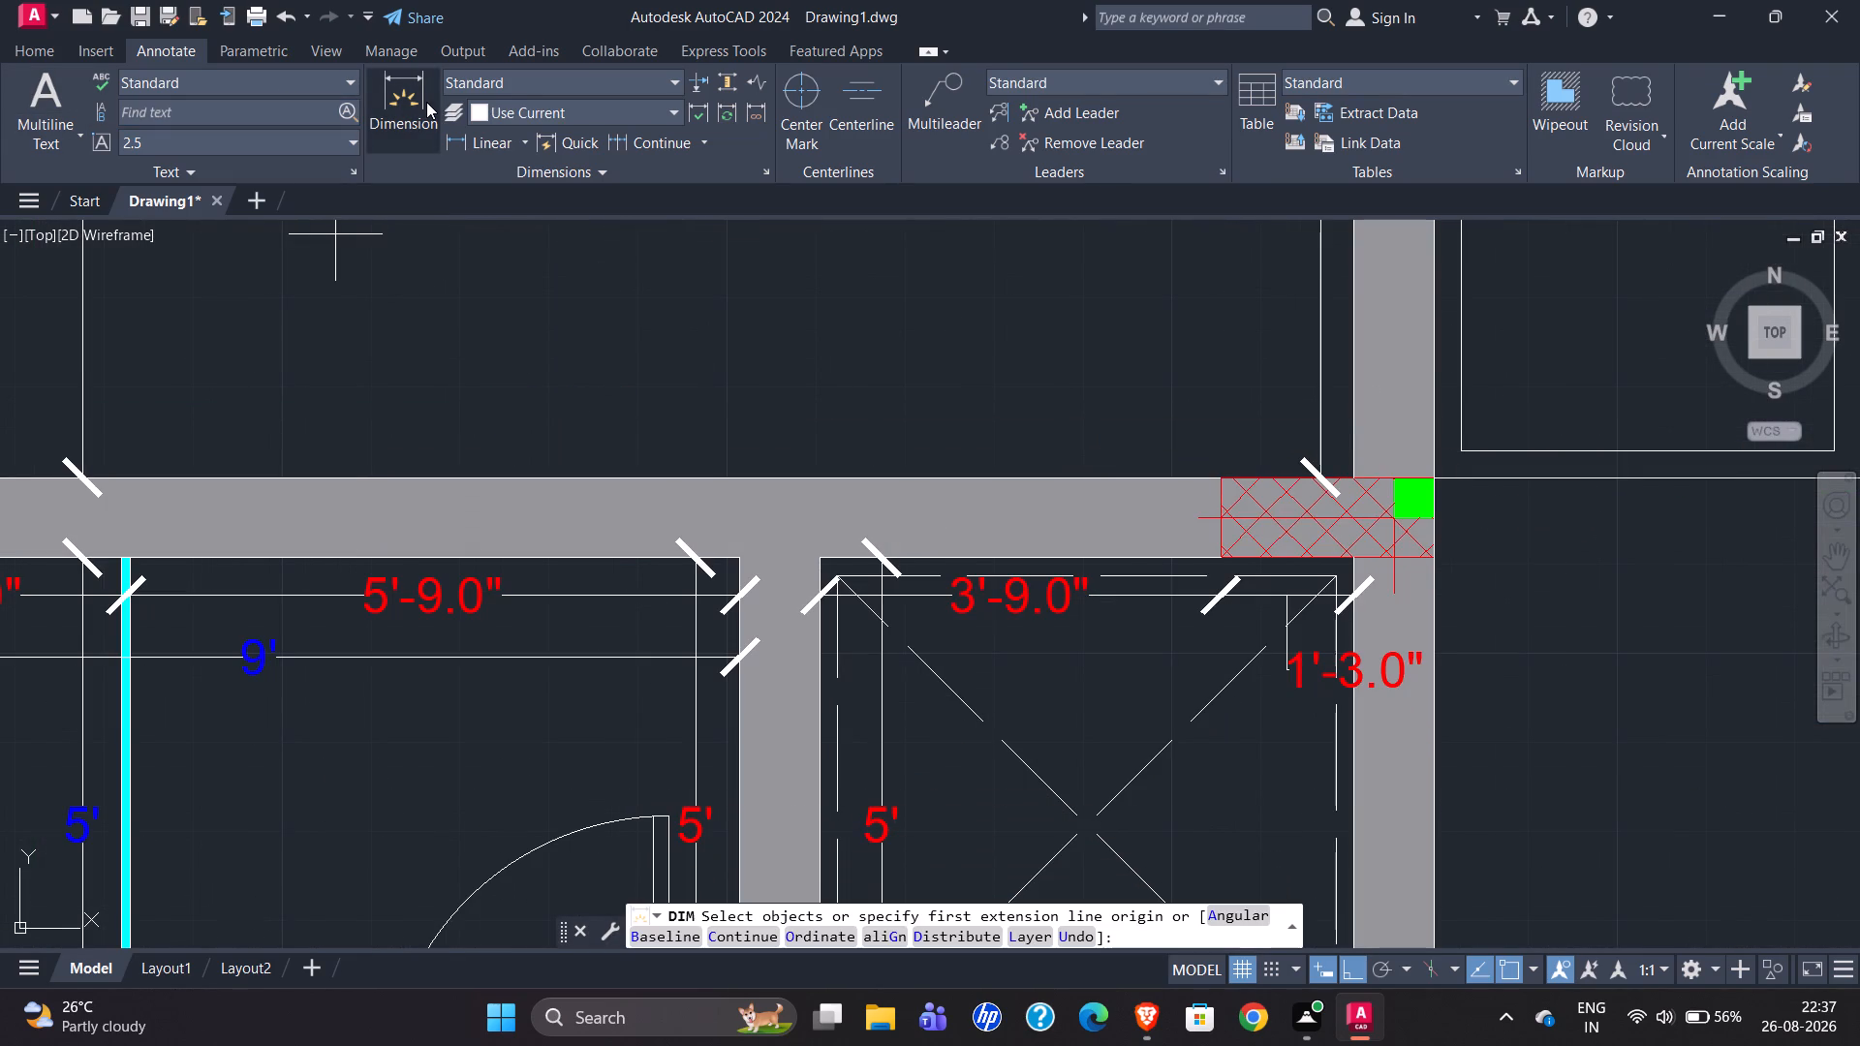
scroll(1387, 495, up, 3)
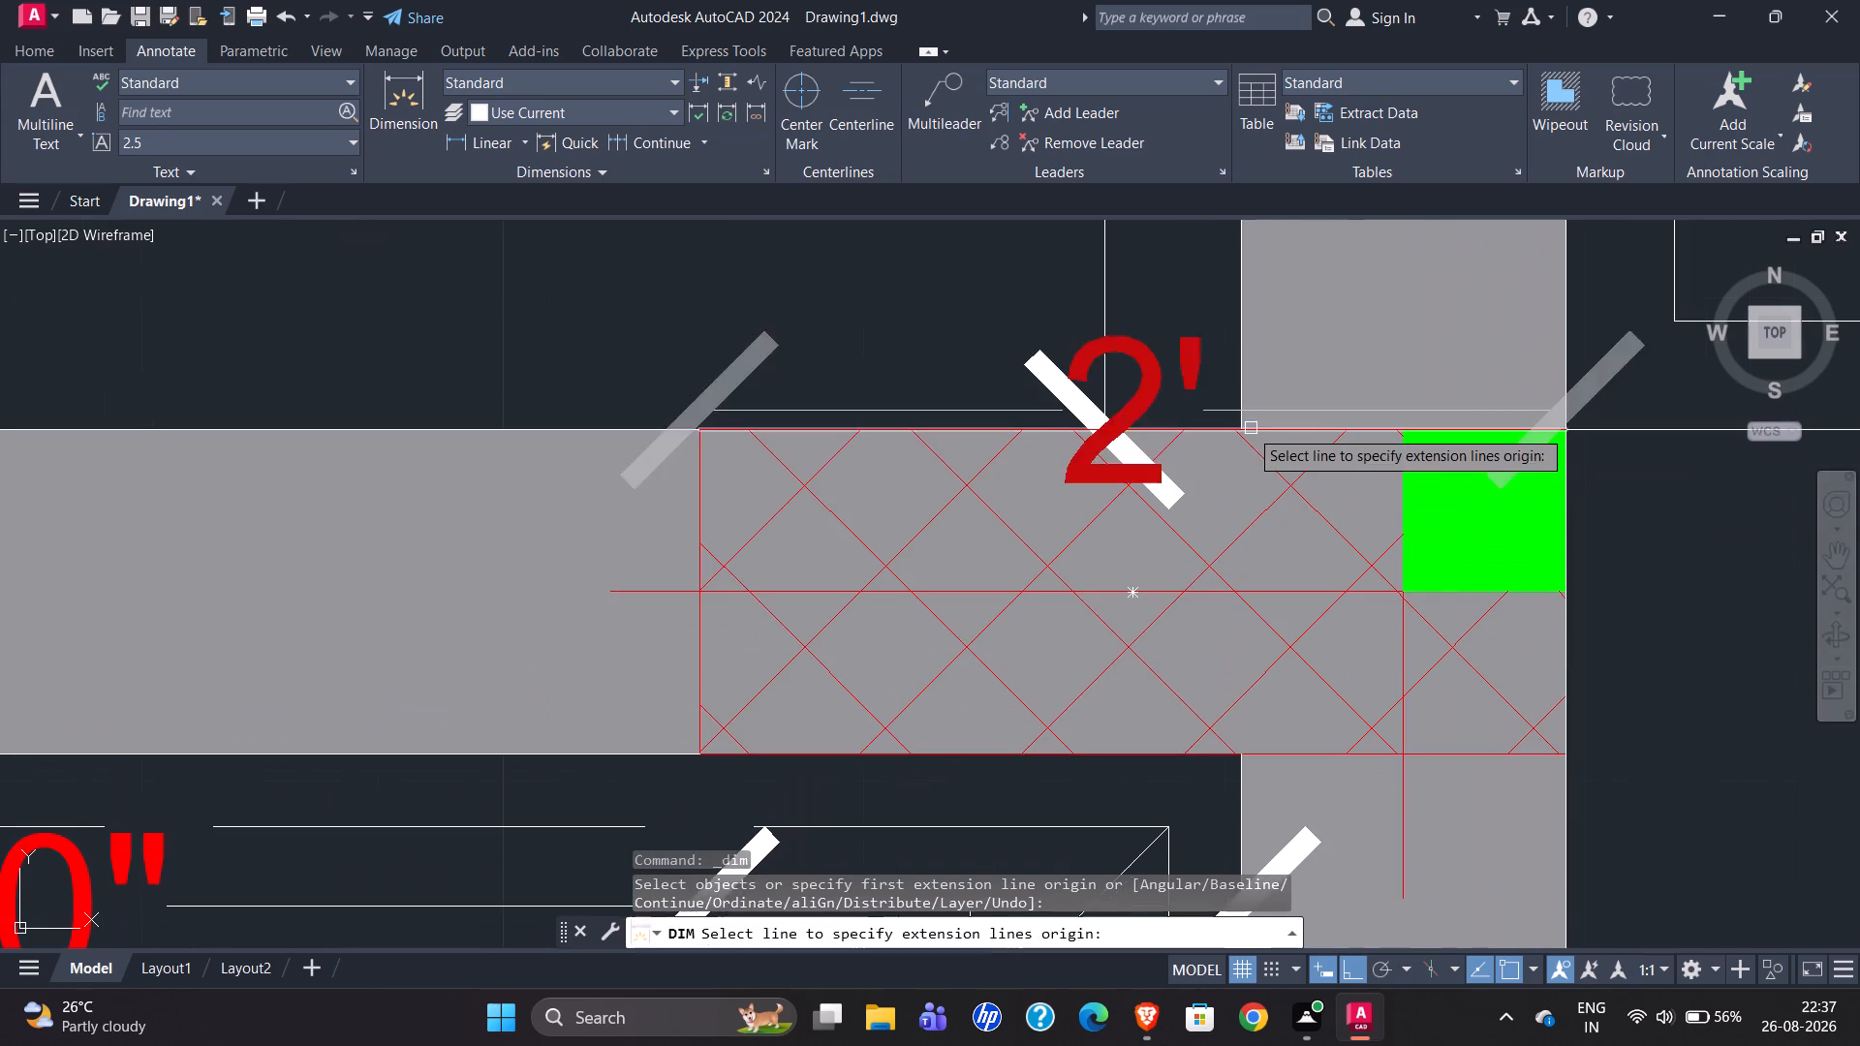
click(1244, 431)
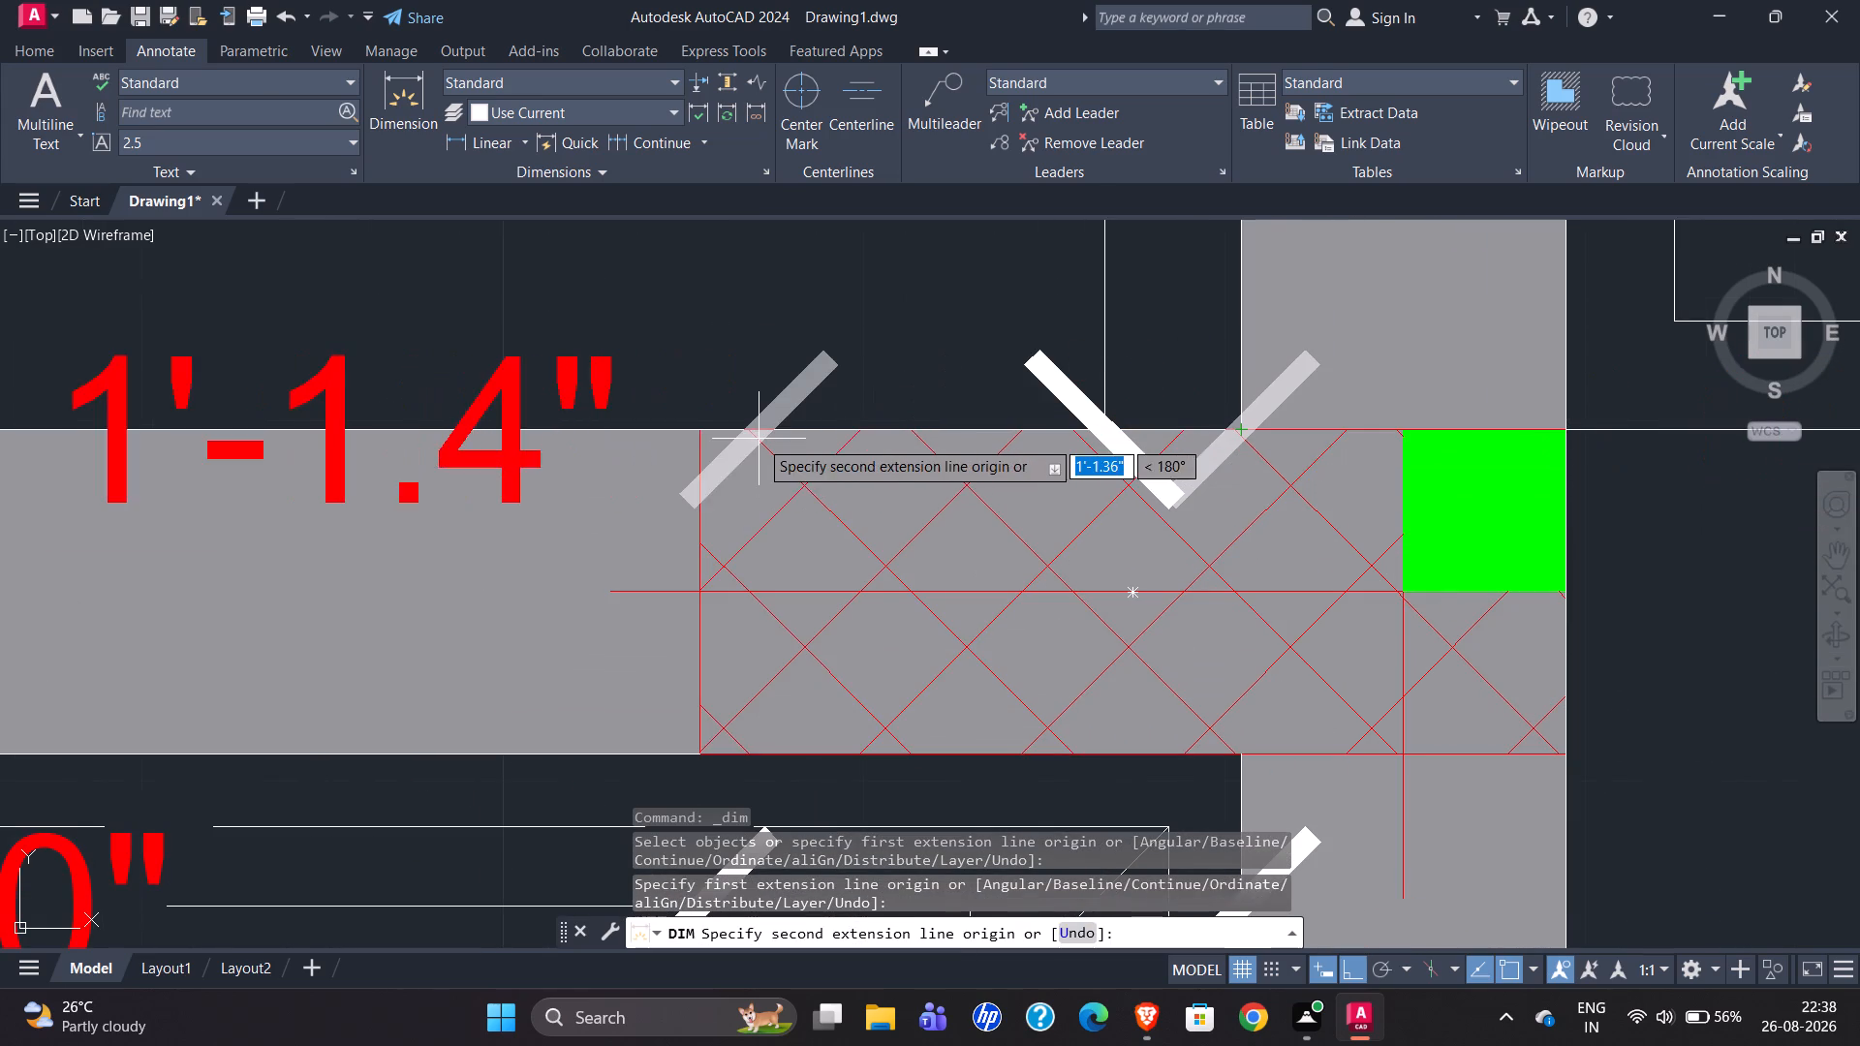
click(698, 427)
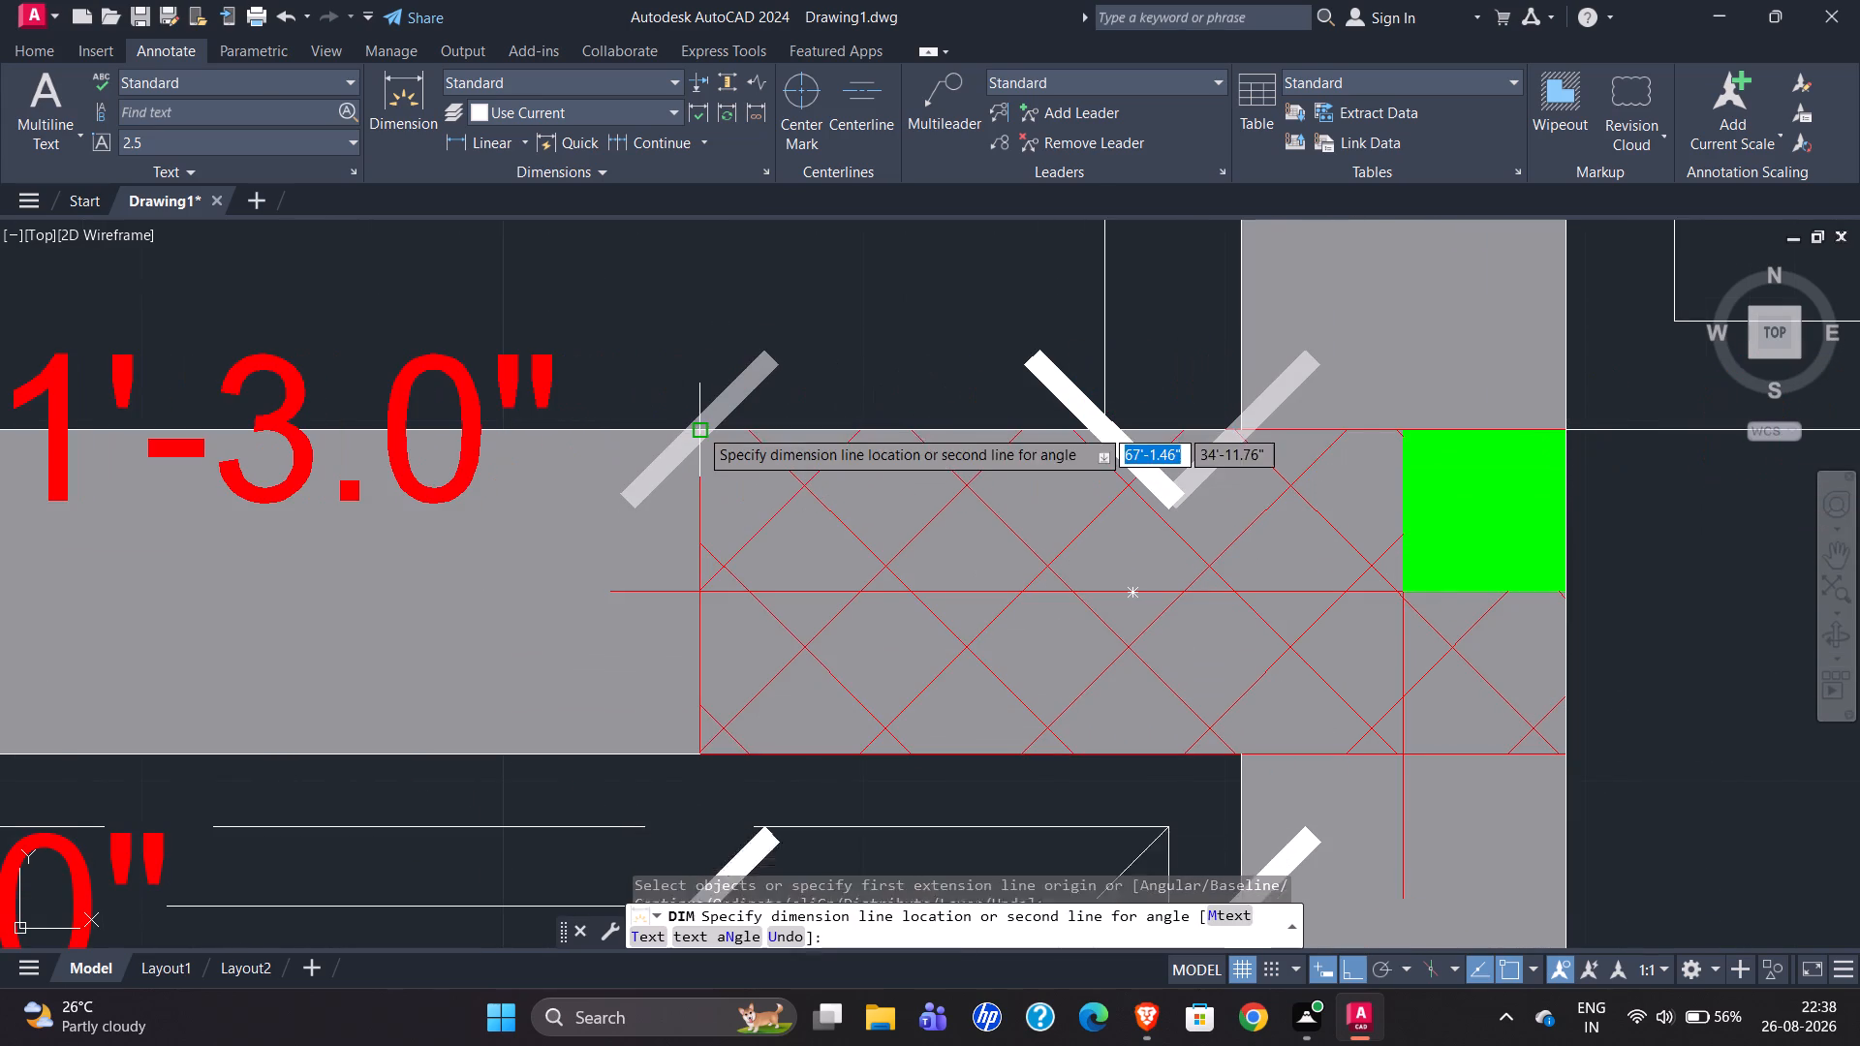
scroll(714, 344, down, 4)
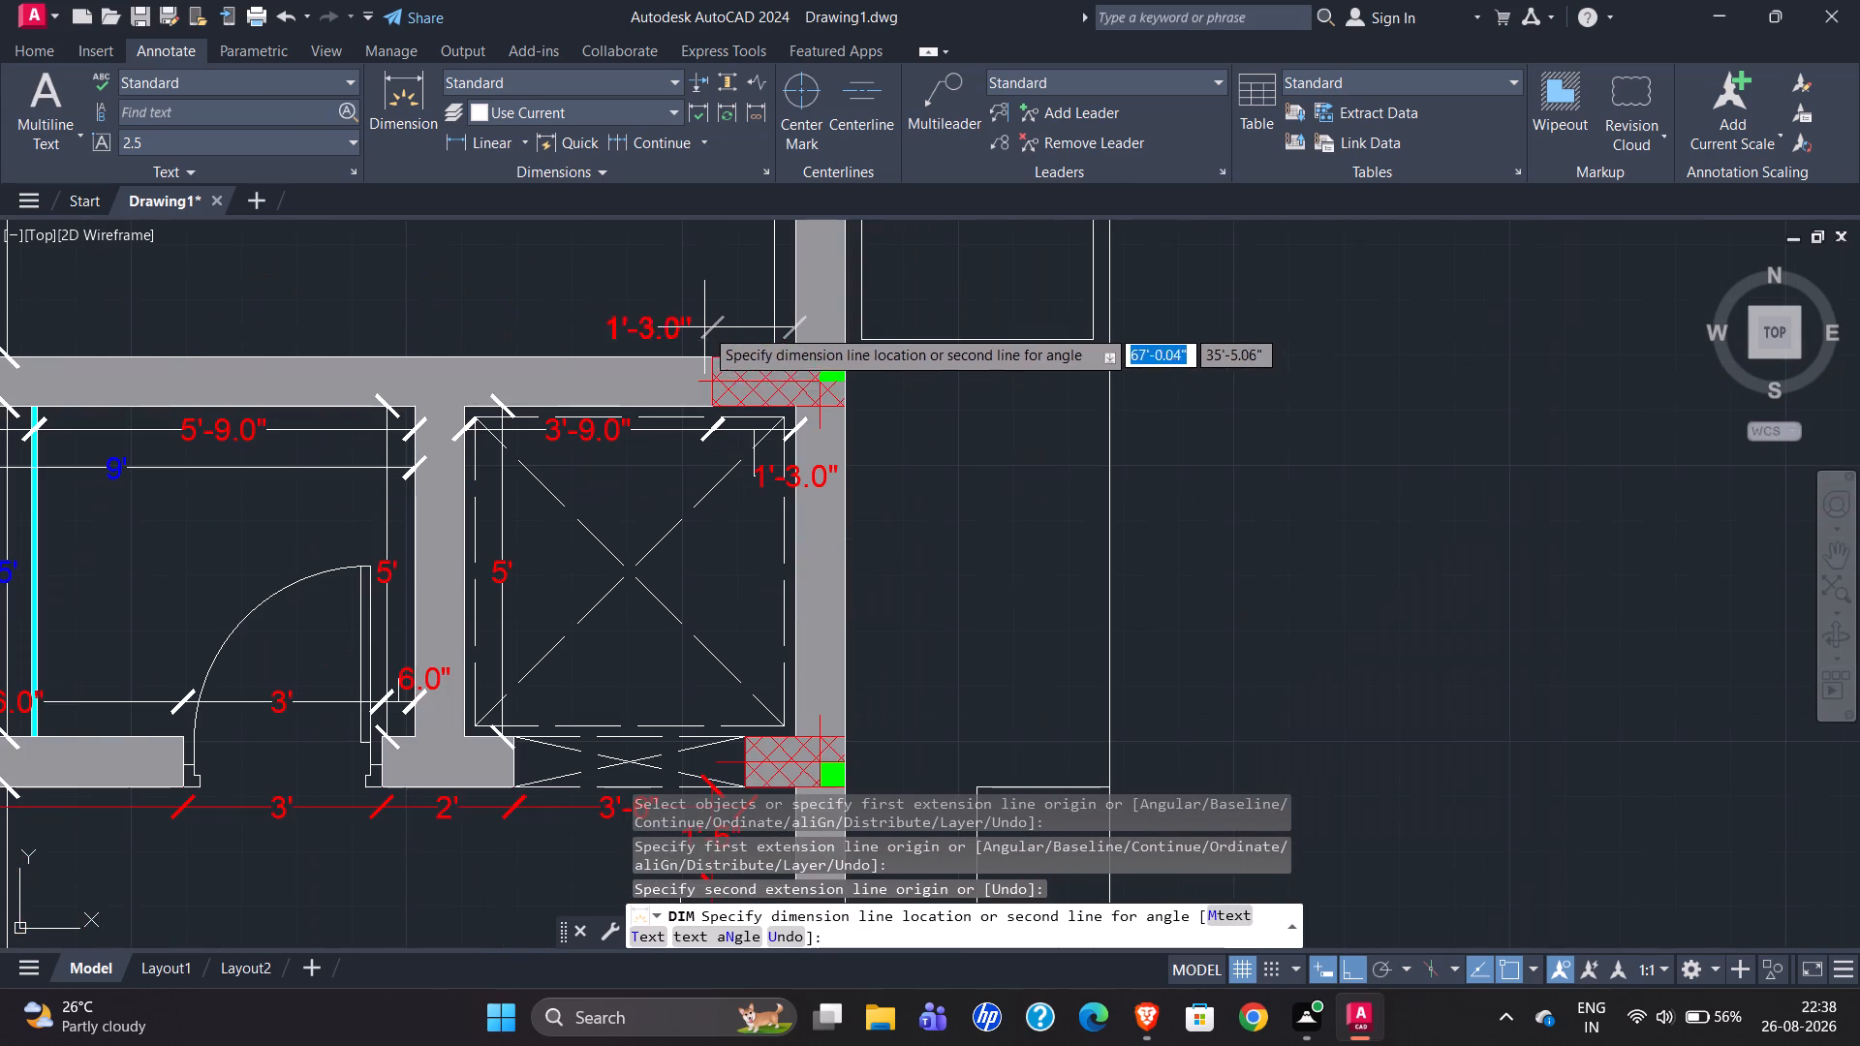
scroll(713, 354, down, 3)
scroll(739, 392, up, 4)
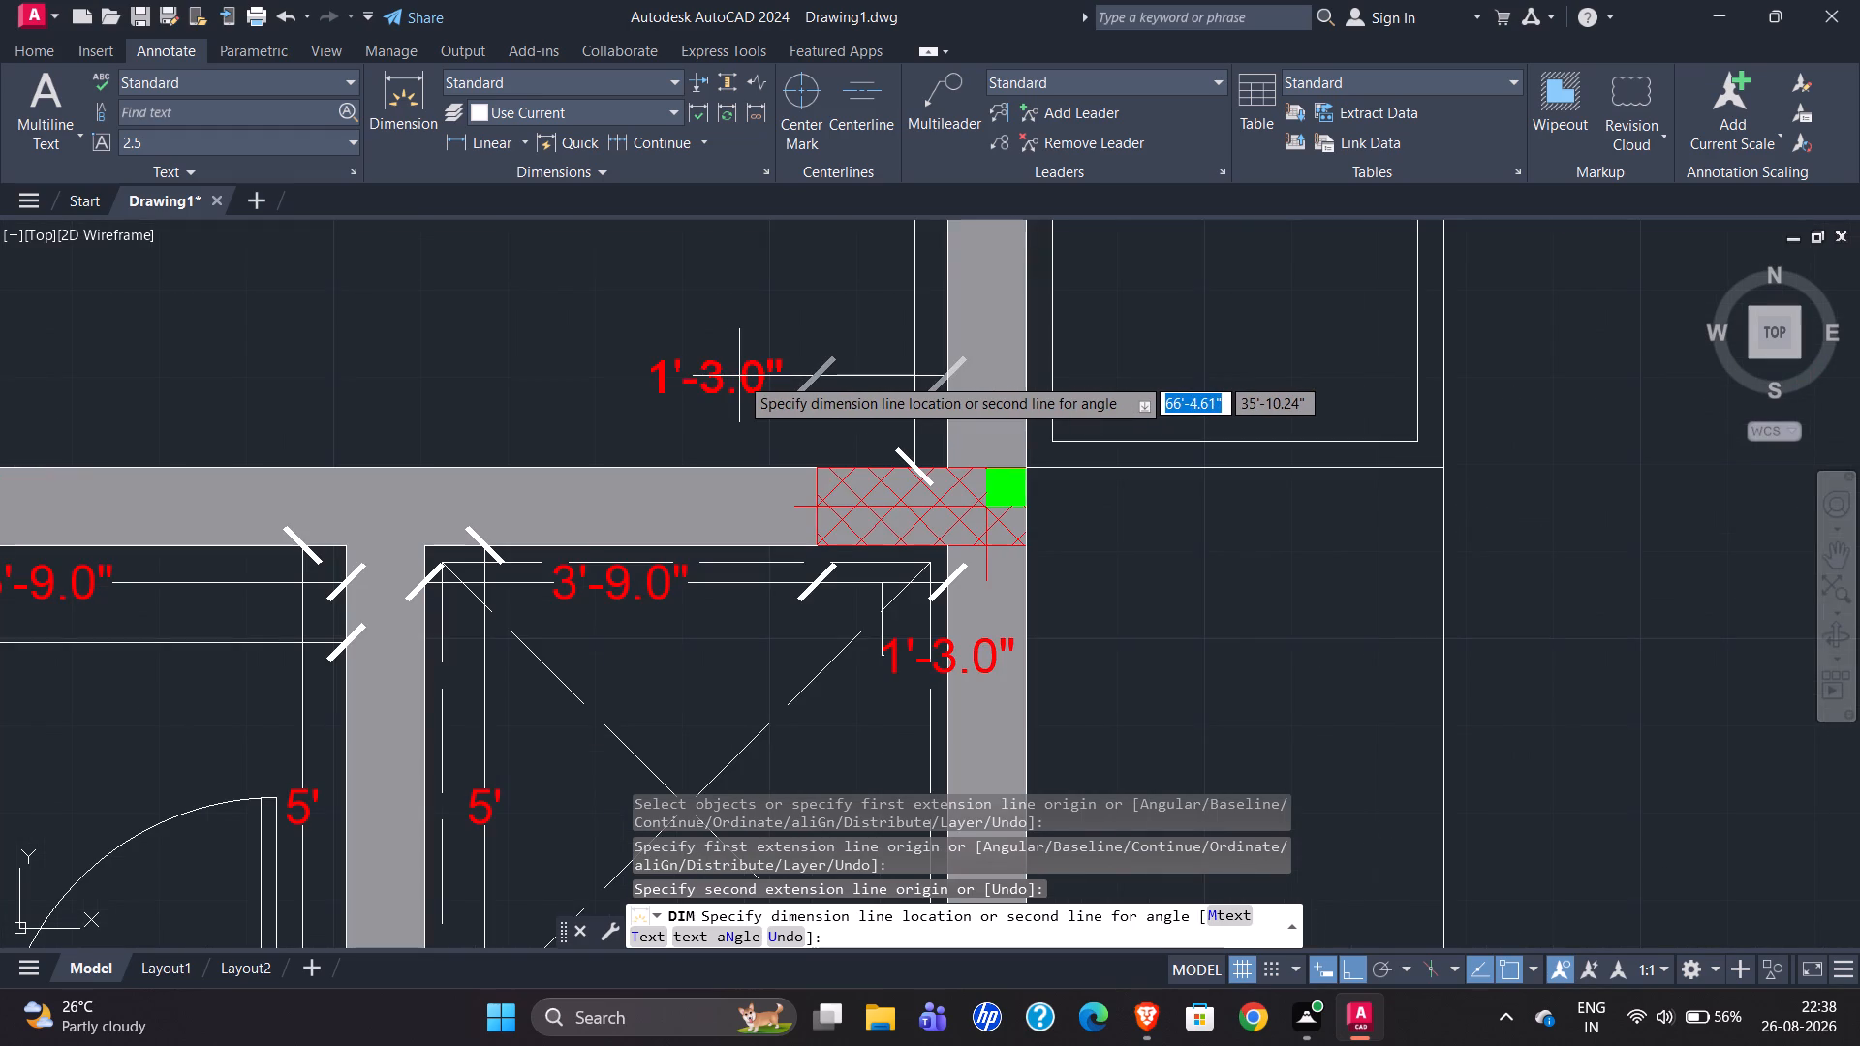
click(742, 406)
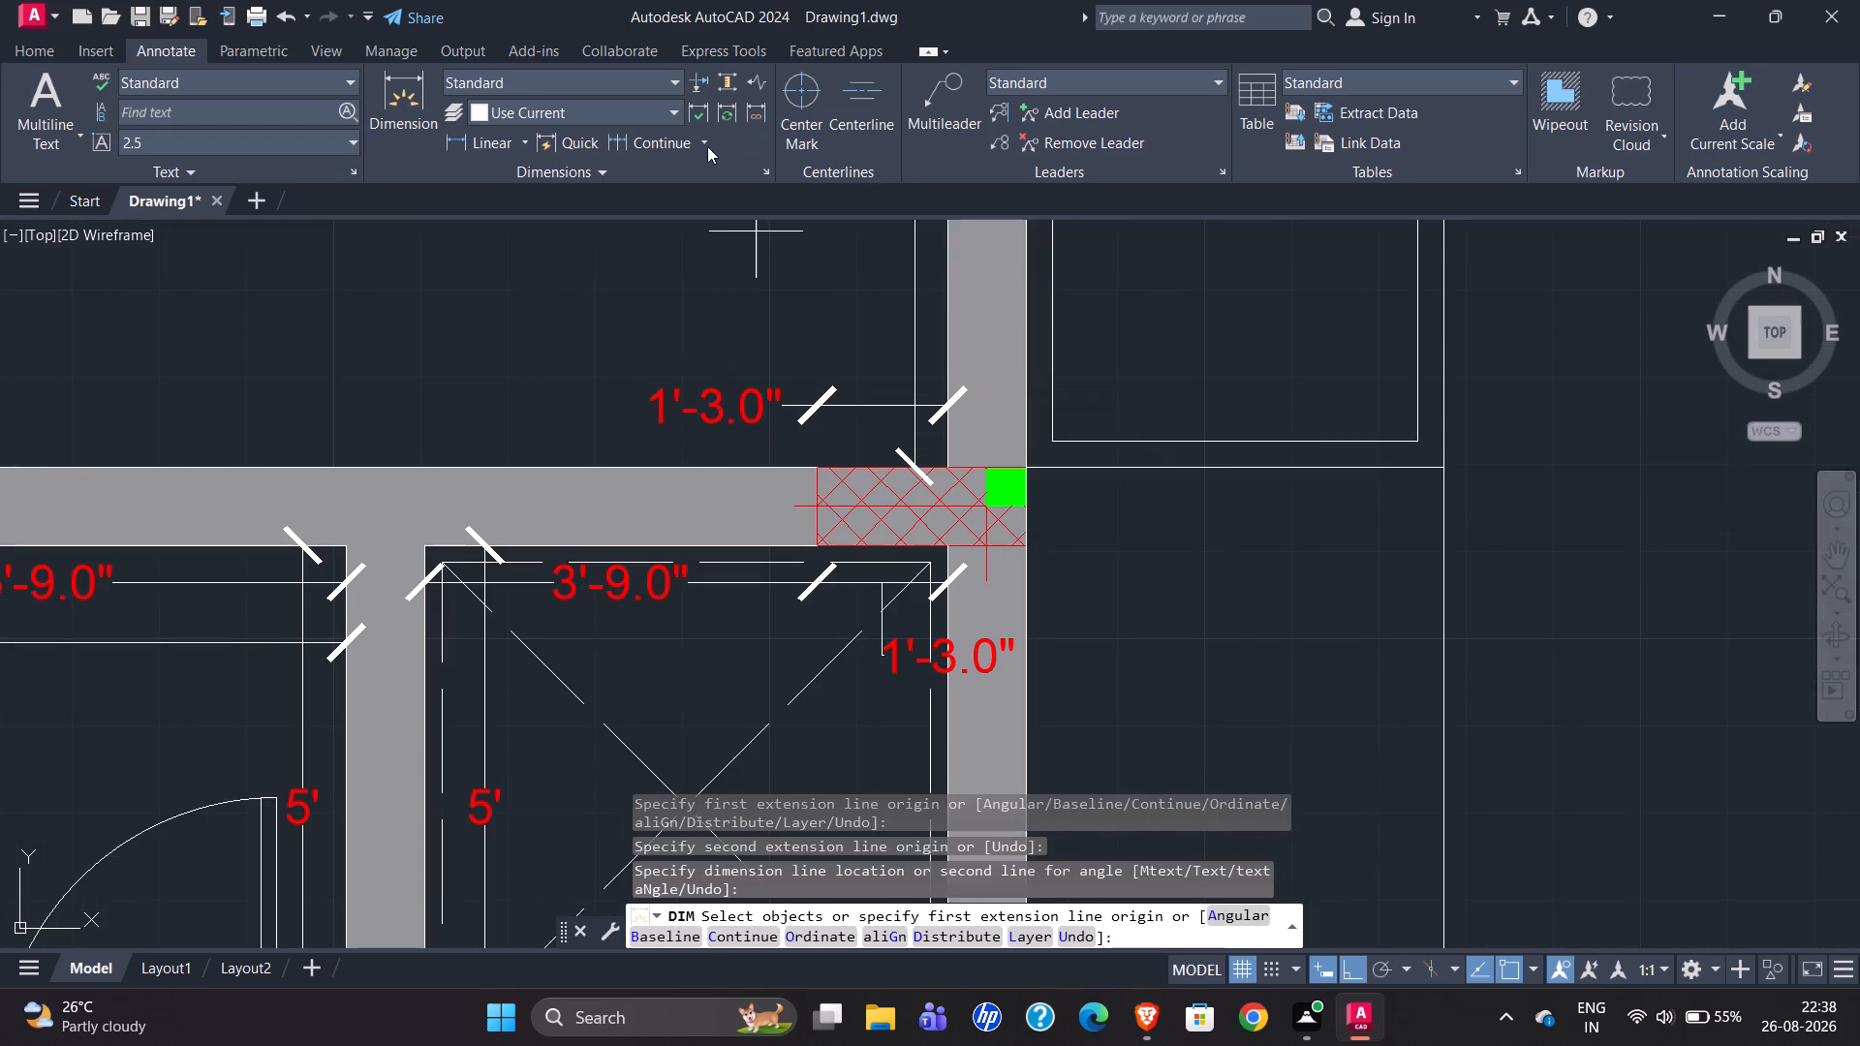
Continue the dimension chain west along the servant room's south wall, from the column's west edge to the toilet's east wall.
click(645, 149)
scroll(372, 385, down, 3)
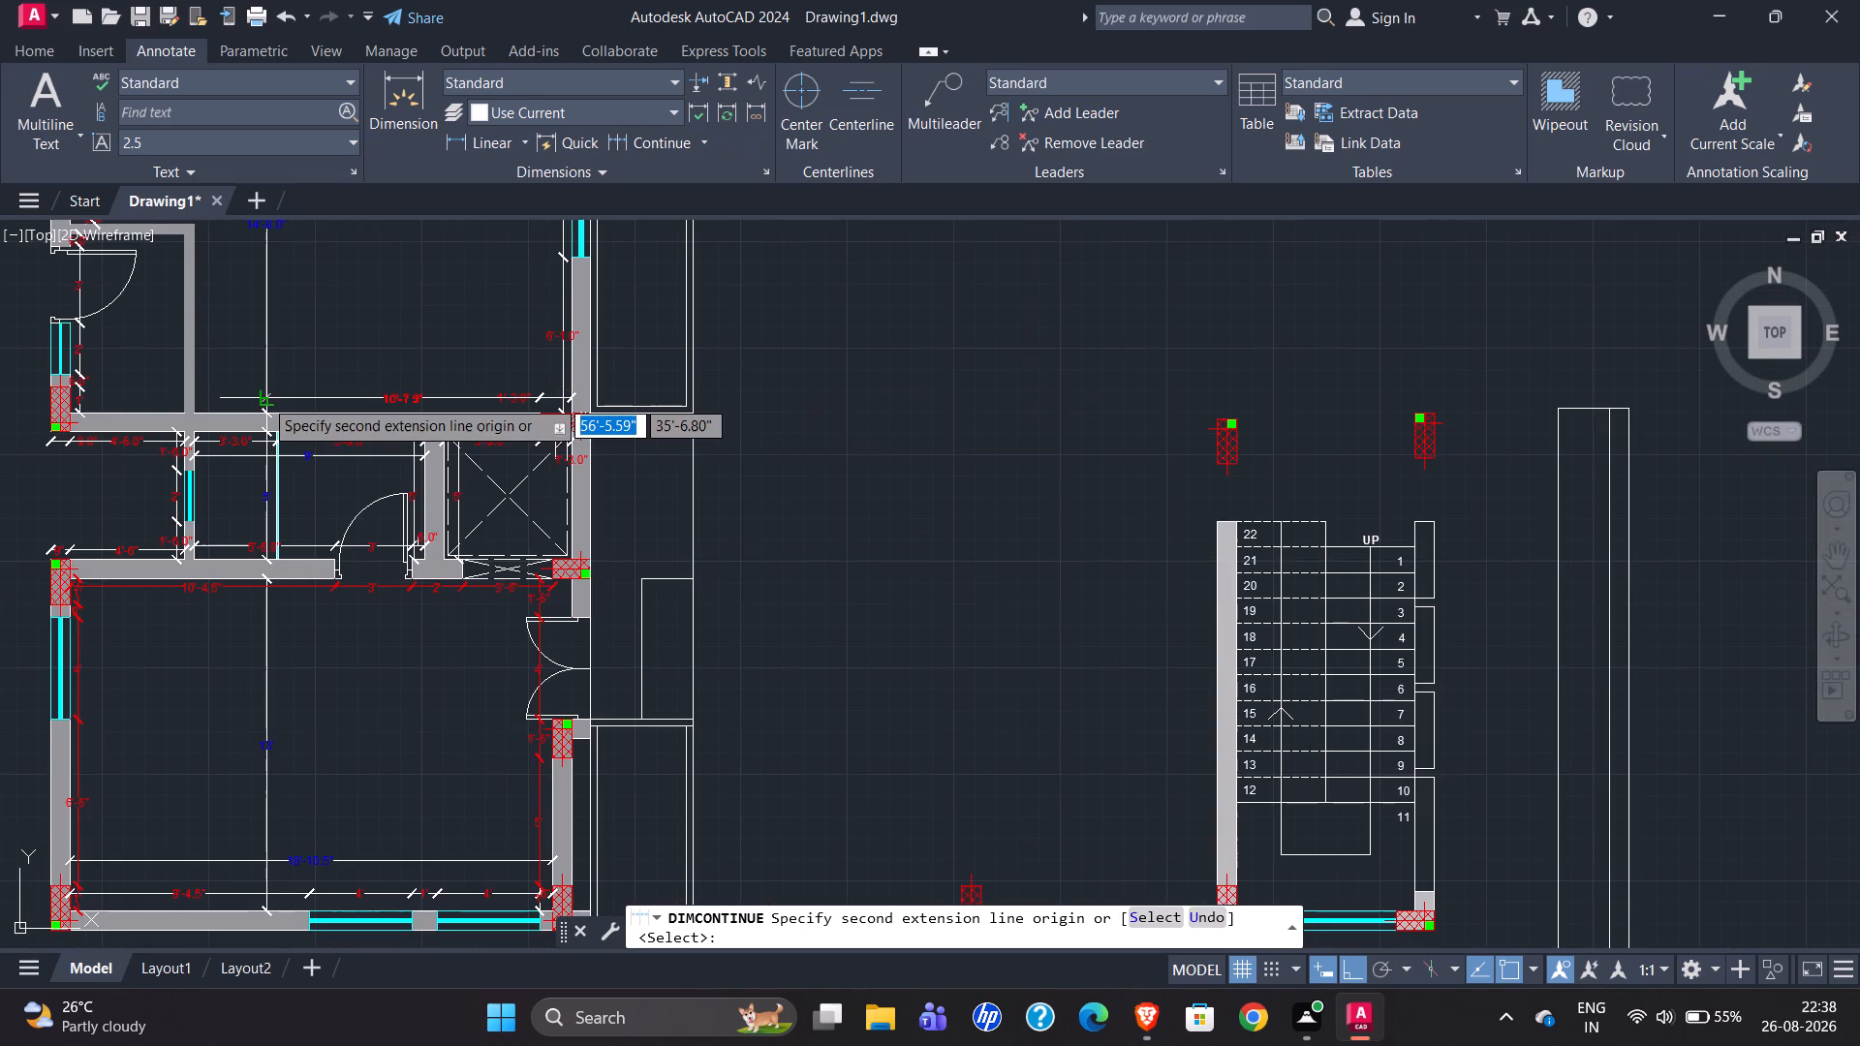
scroll(205, 404, up, 3)
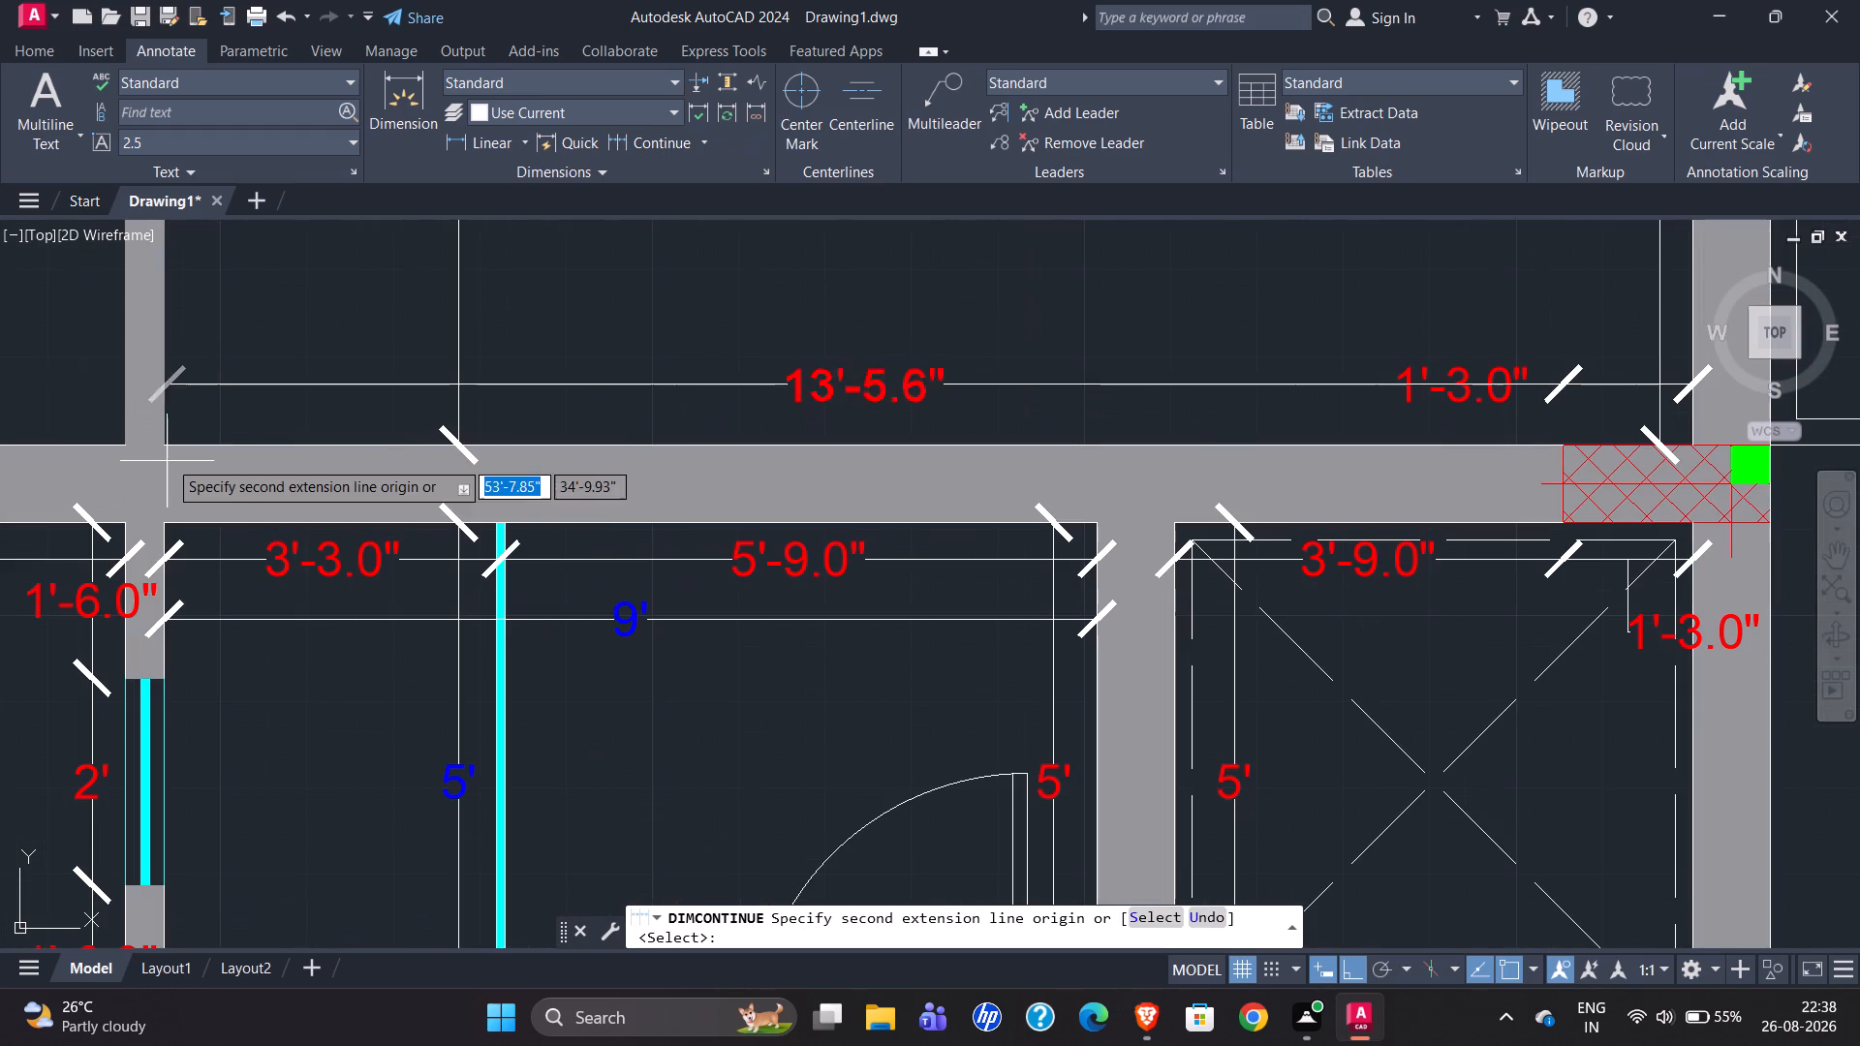
click(167, 445)
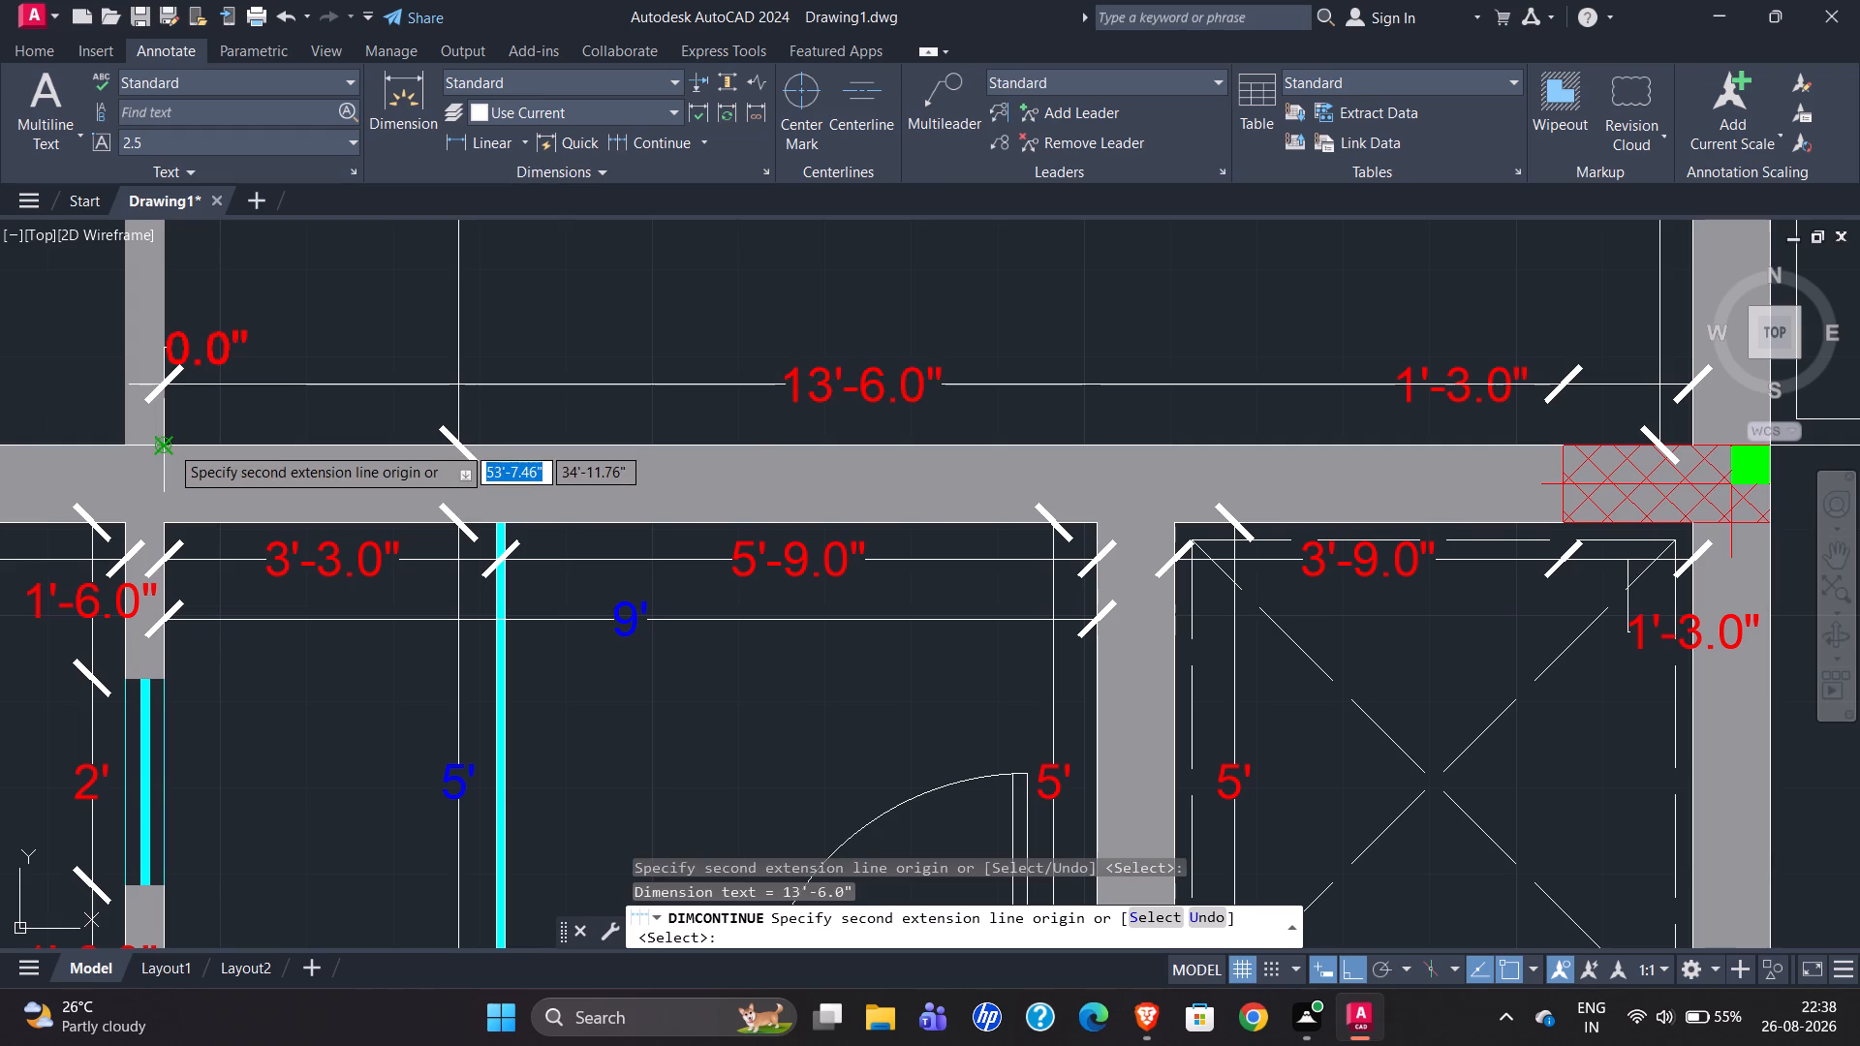
scroll(170, 454, down, 5)
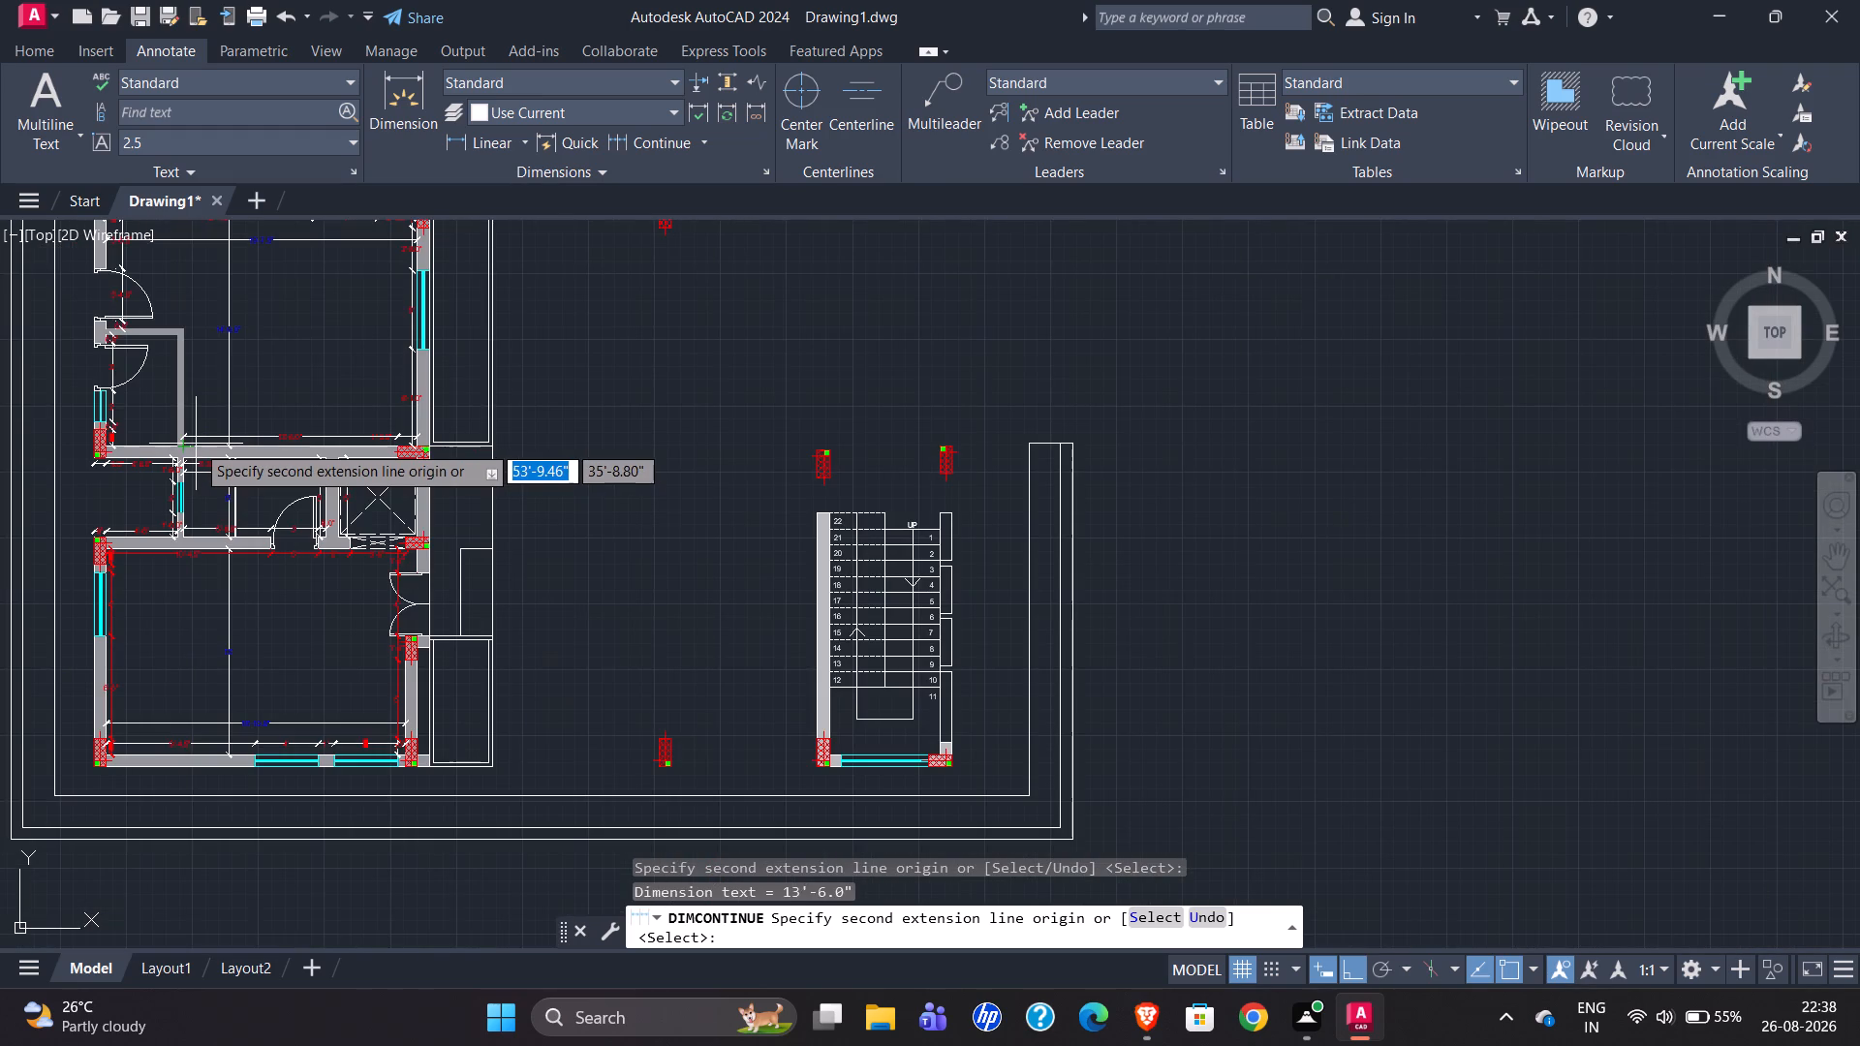
key(Escape)
Dimension the full length of the toilet's east wall on the servant room side, as in the reference plan.
scroll(808, 391, down, 2)
scroll(741, 469, down, 3)
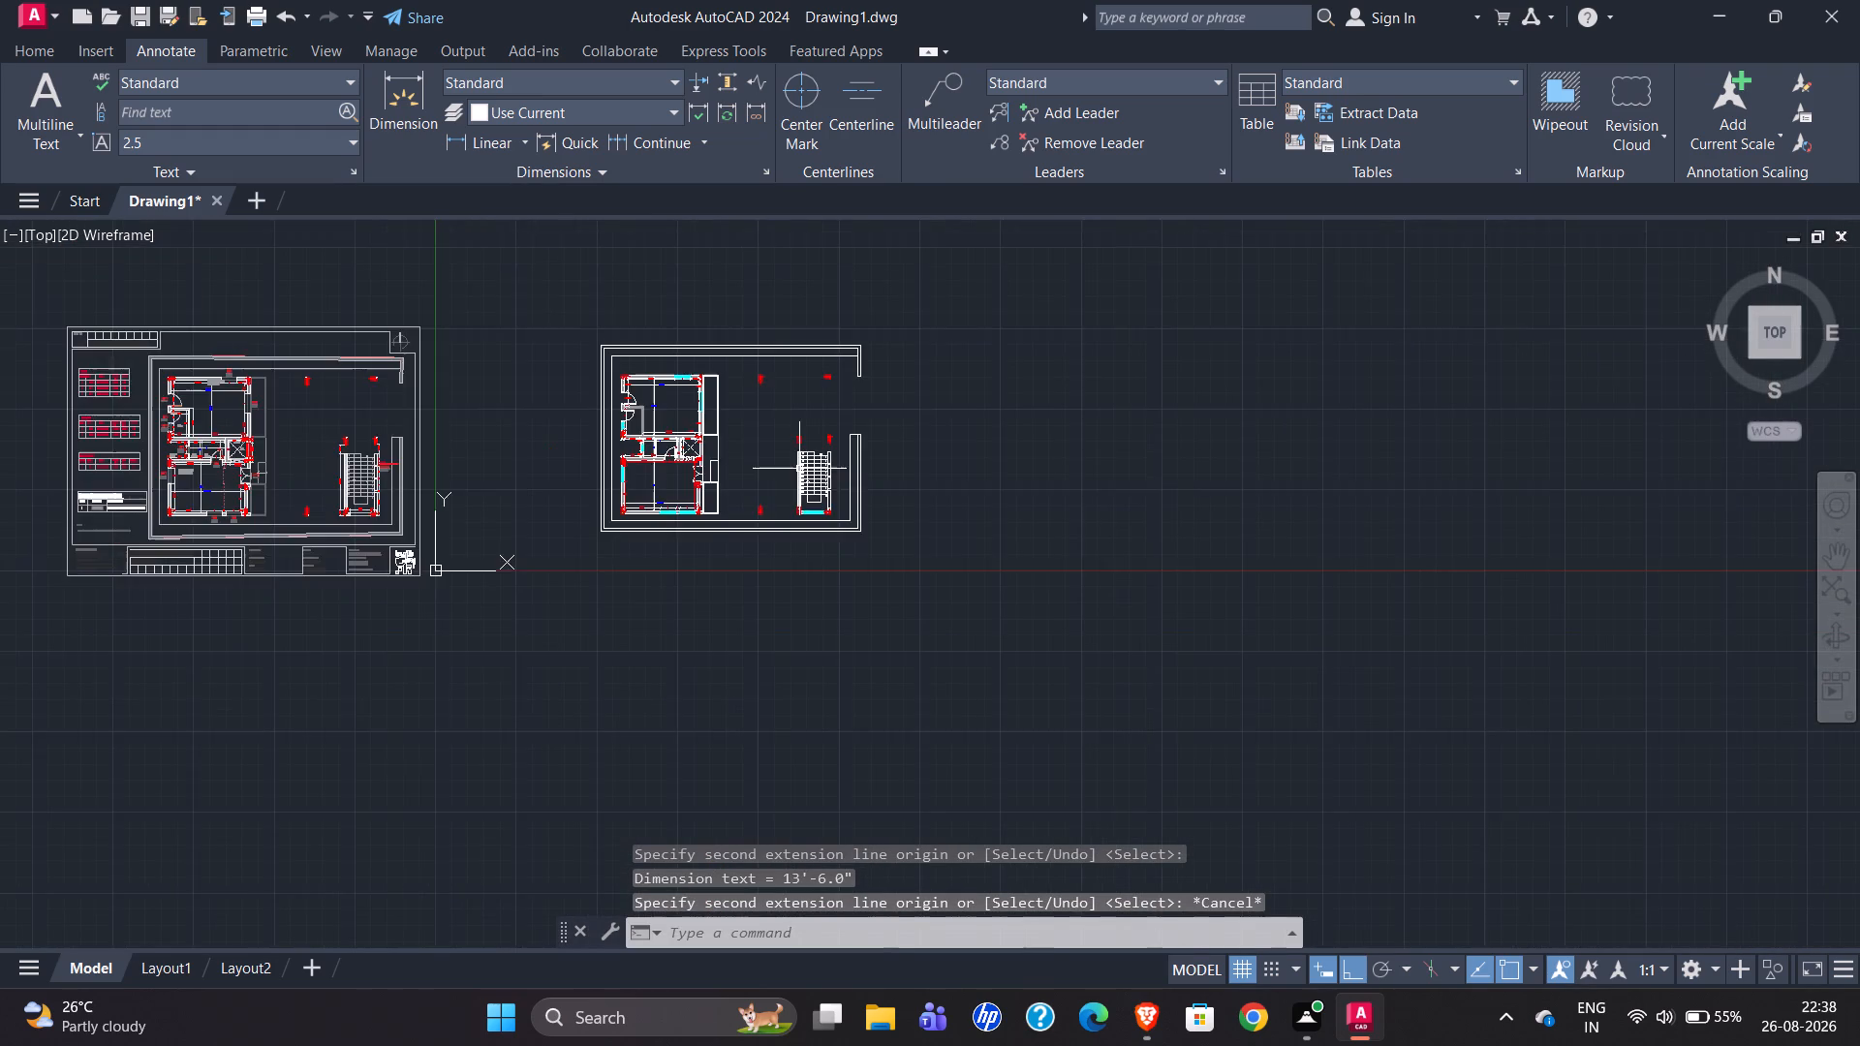
scroll(522, 449, up, 5)
scroll(865, 526, up, 4)
scroll(750, 523, down, 2)
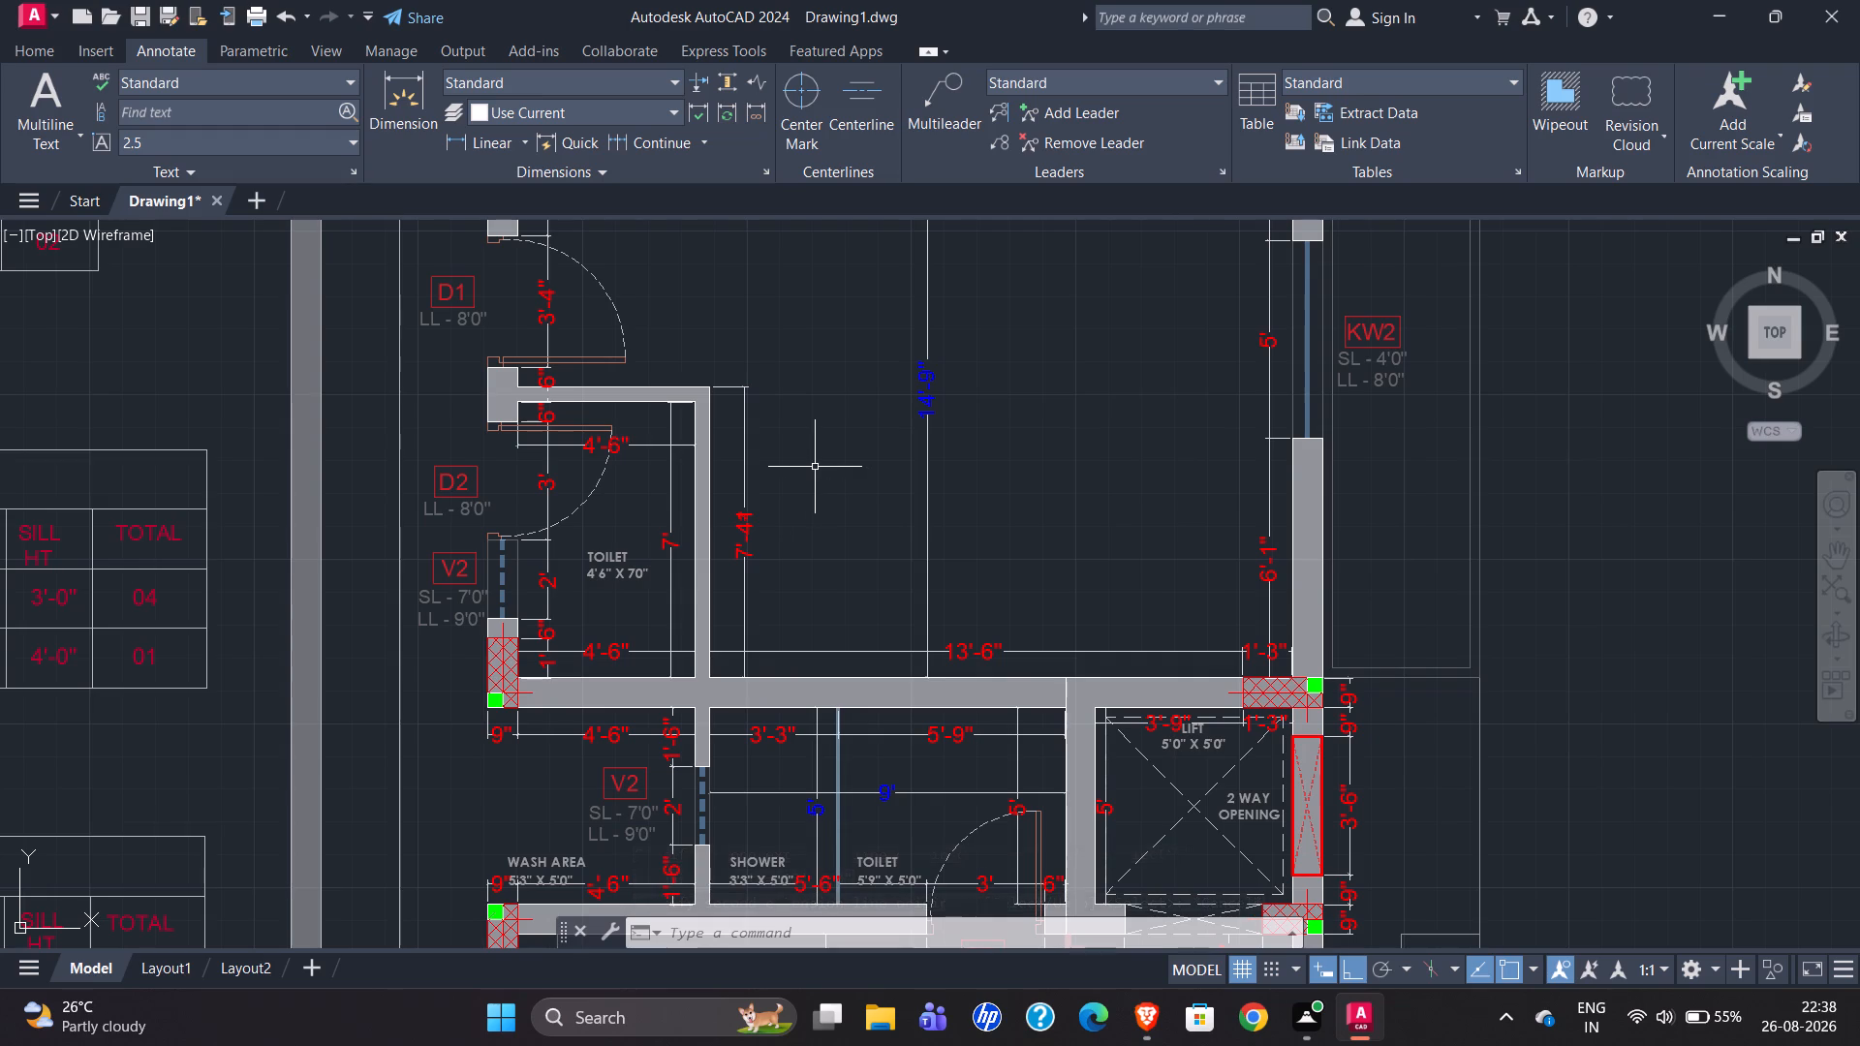
scroll(436, 453, down, 2)
scroll(243, 473, down, 2)
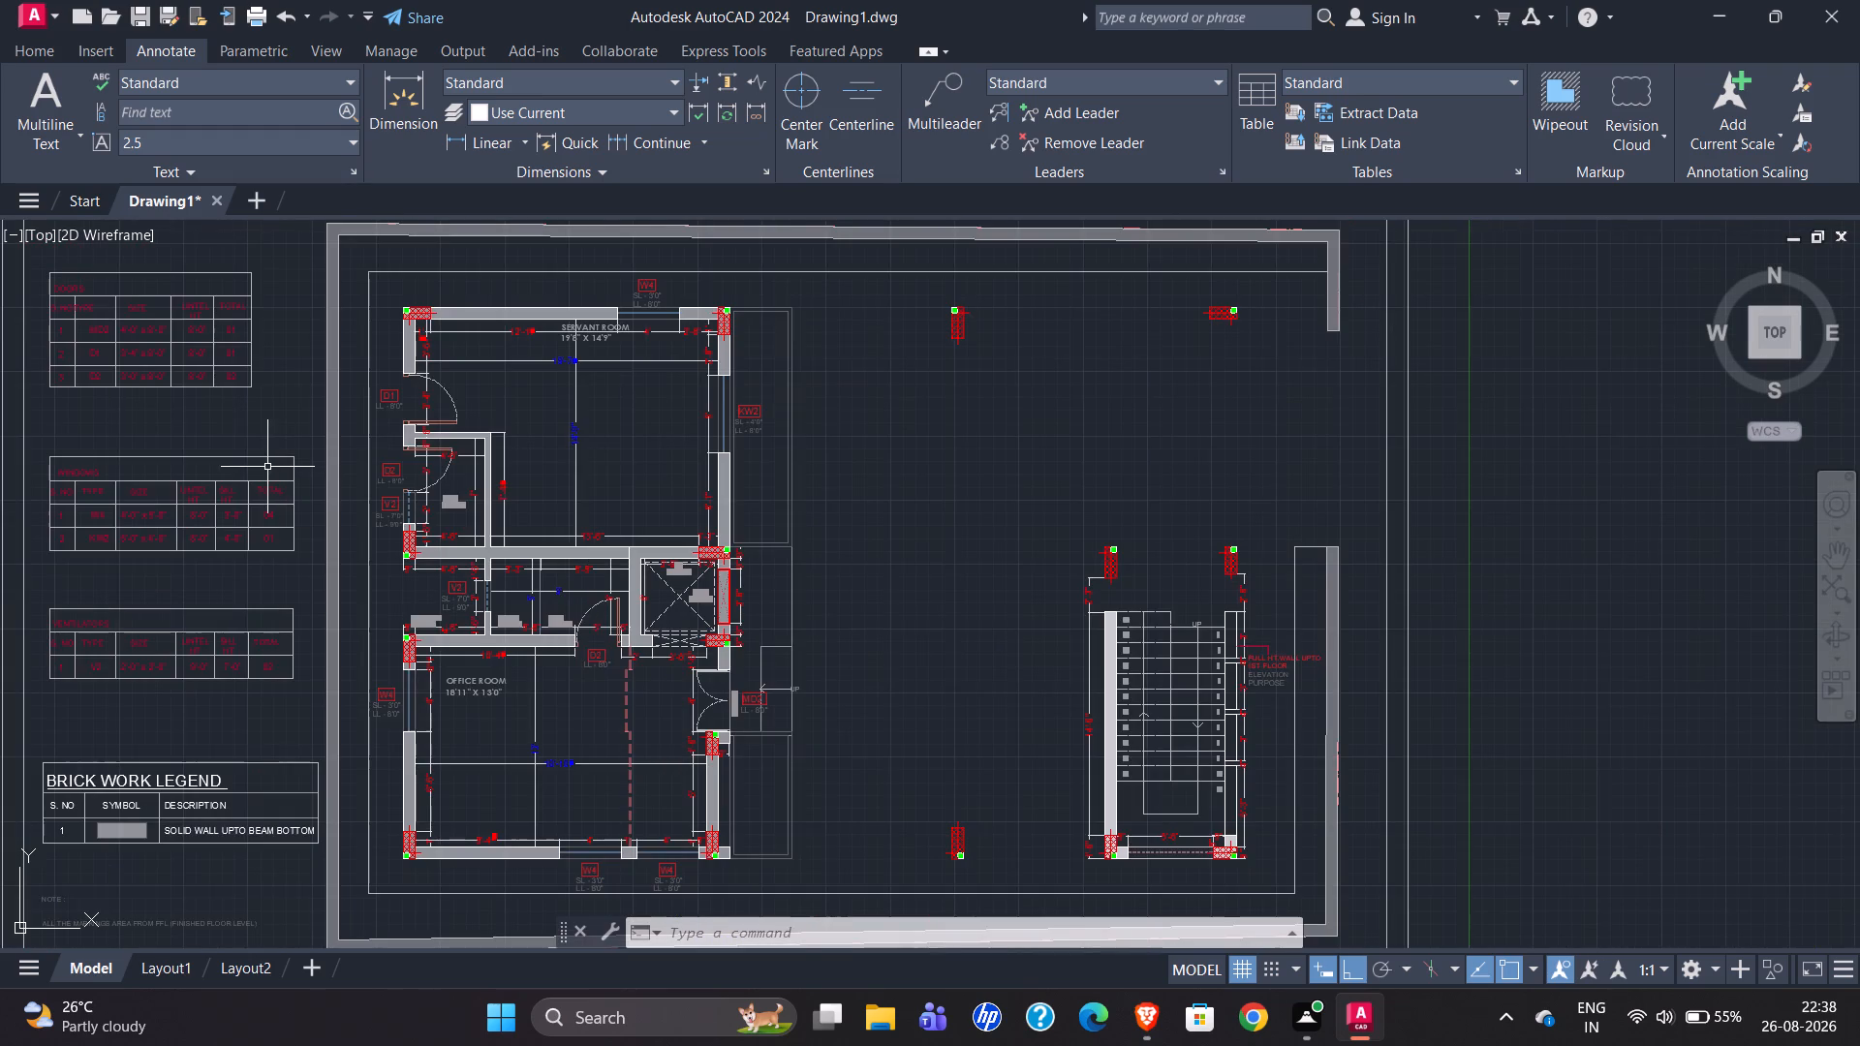
scroll(1069, 516, up, 4)
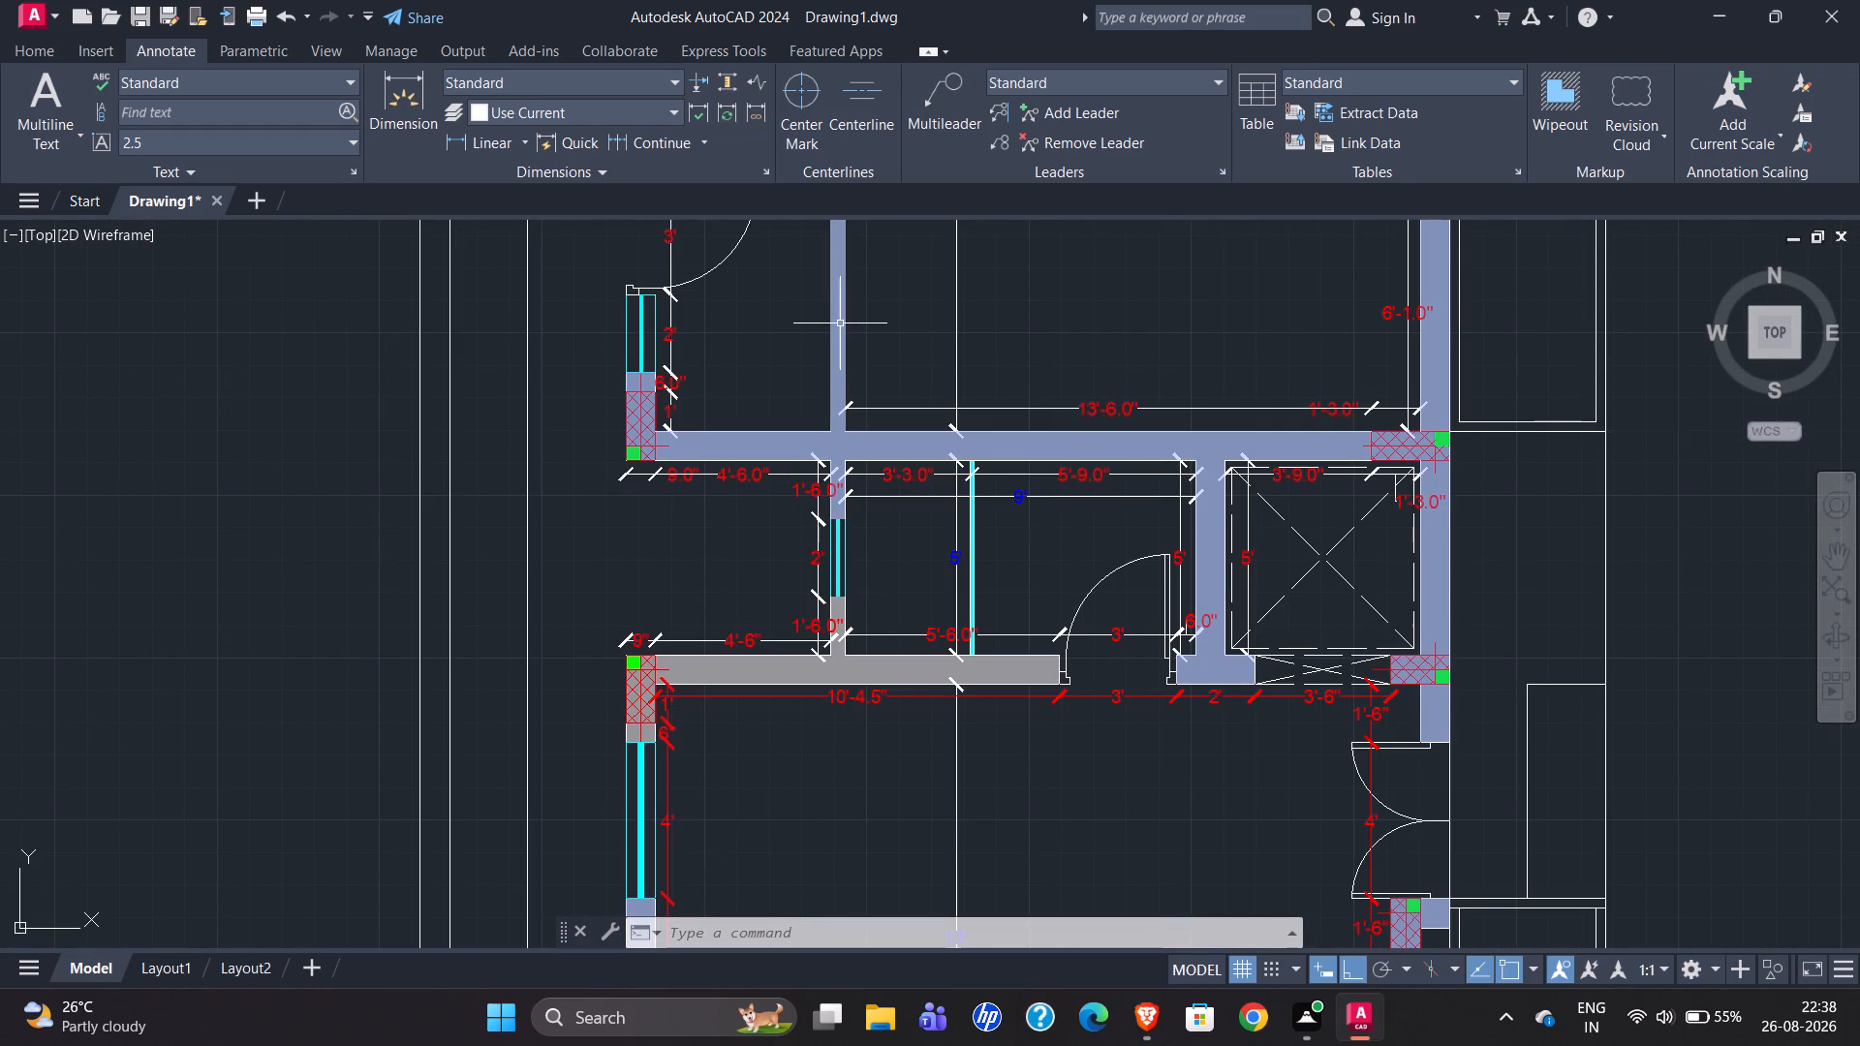
scroll(676, 684, down, 2)
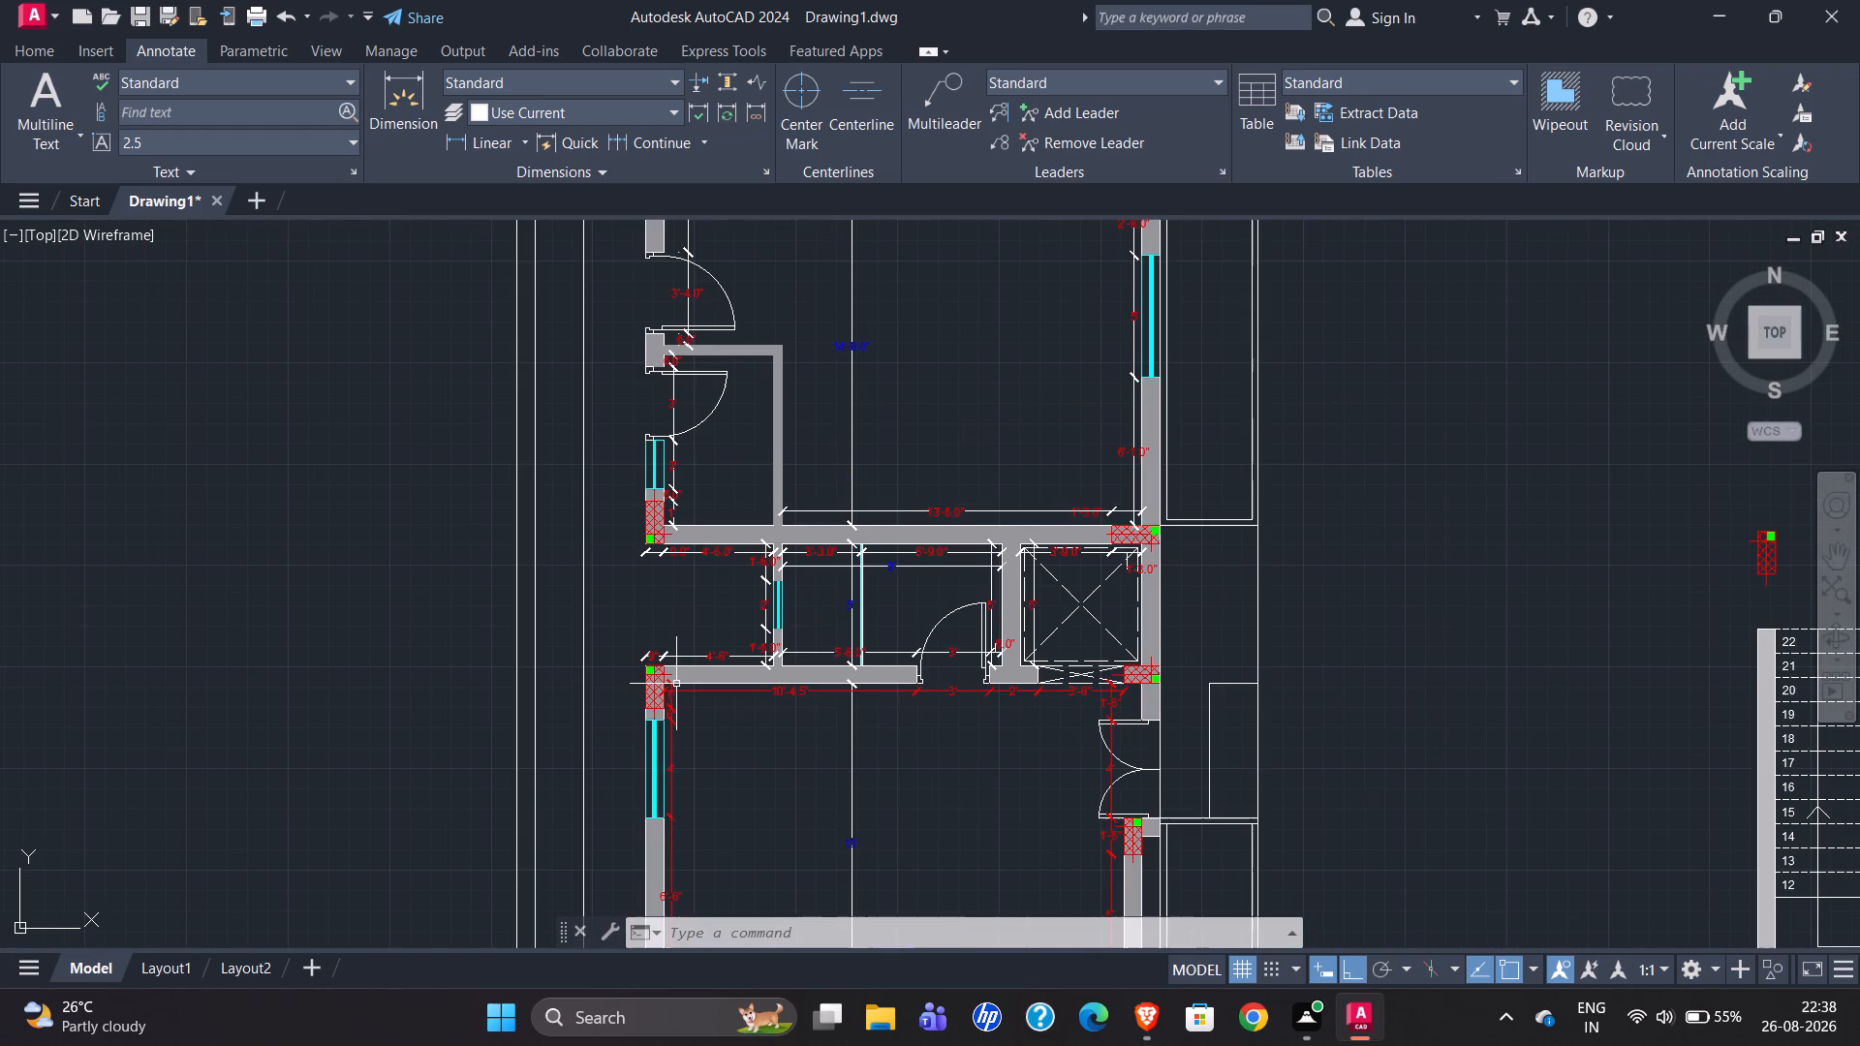
scroll(746, 501, up, 3)
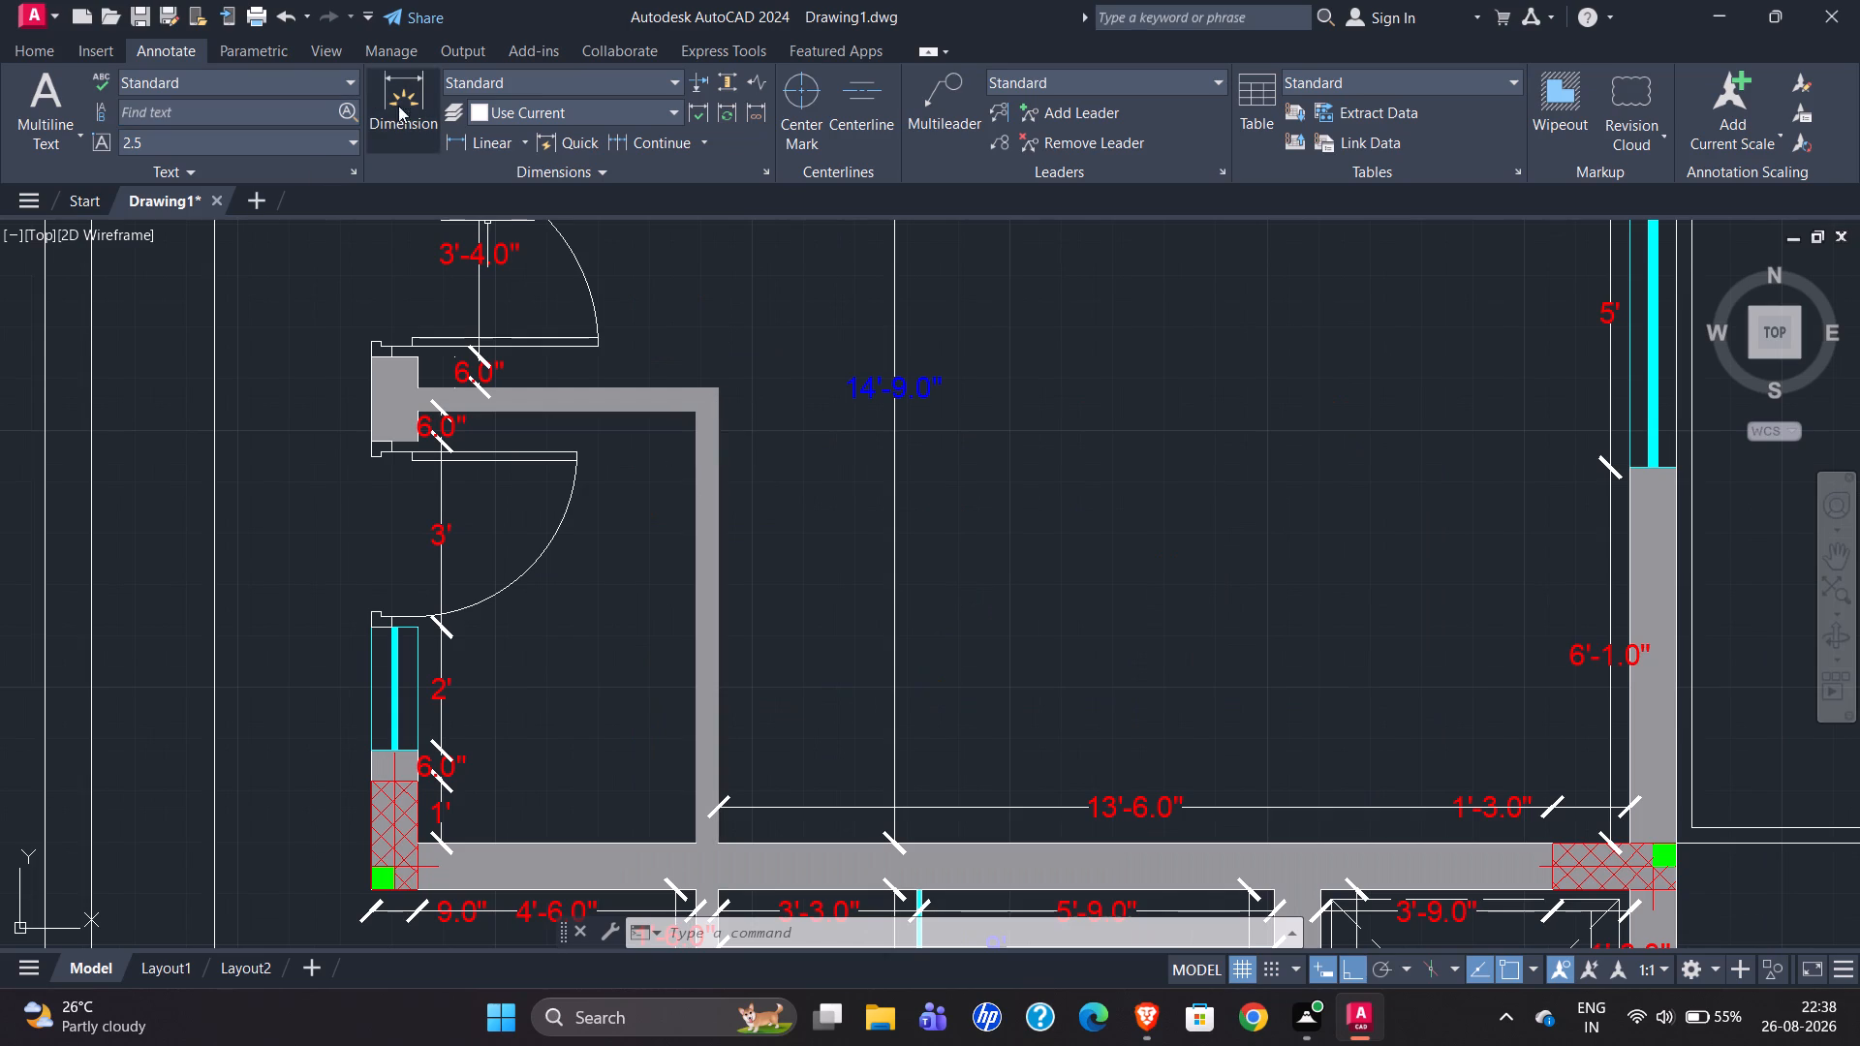
click(408, 105)
click(721, 455)
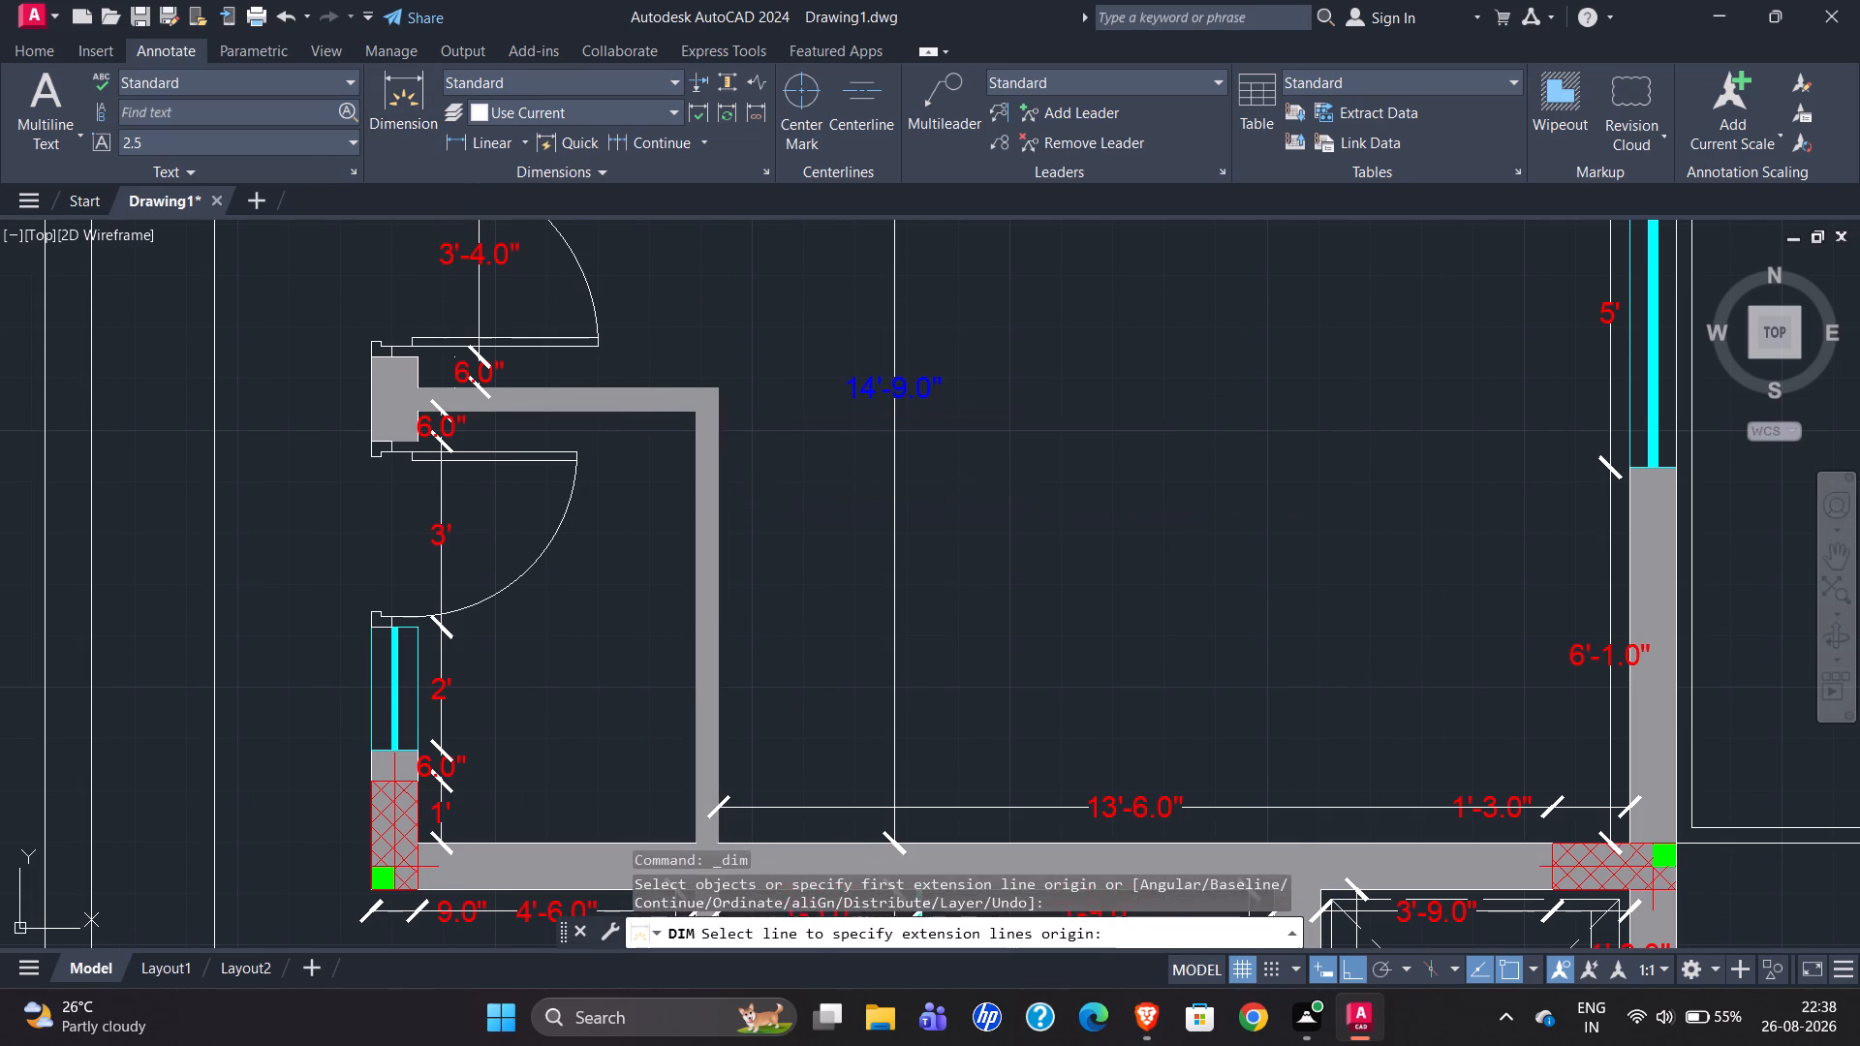
click(768, 454)
scroll(689, 309, down, 1)
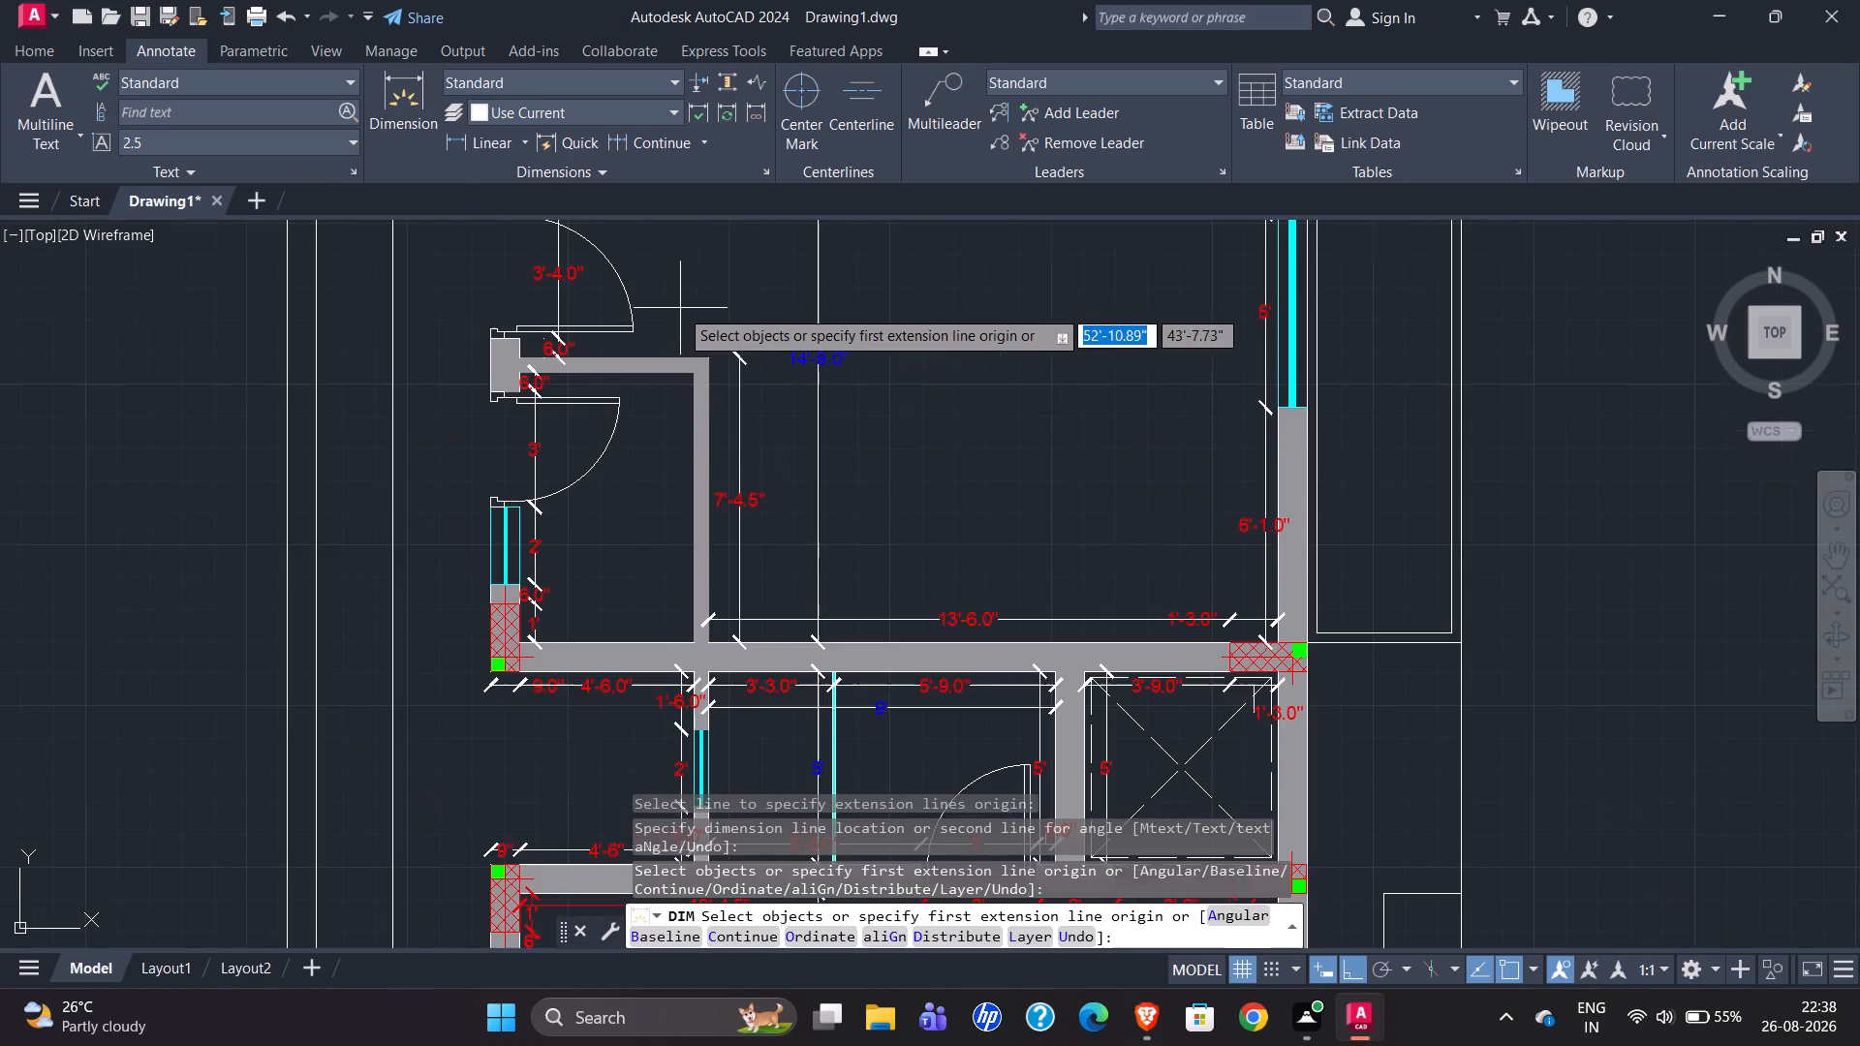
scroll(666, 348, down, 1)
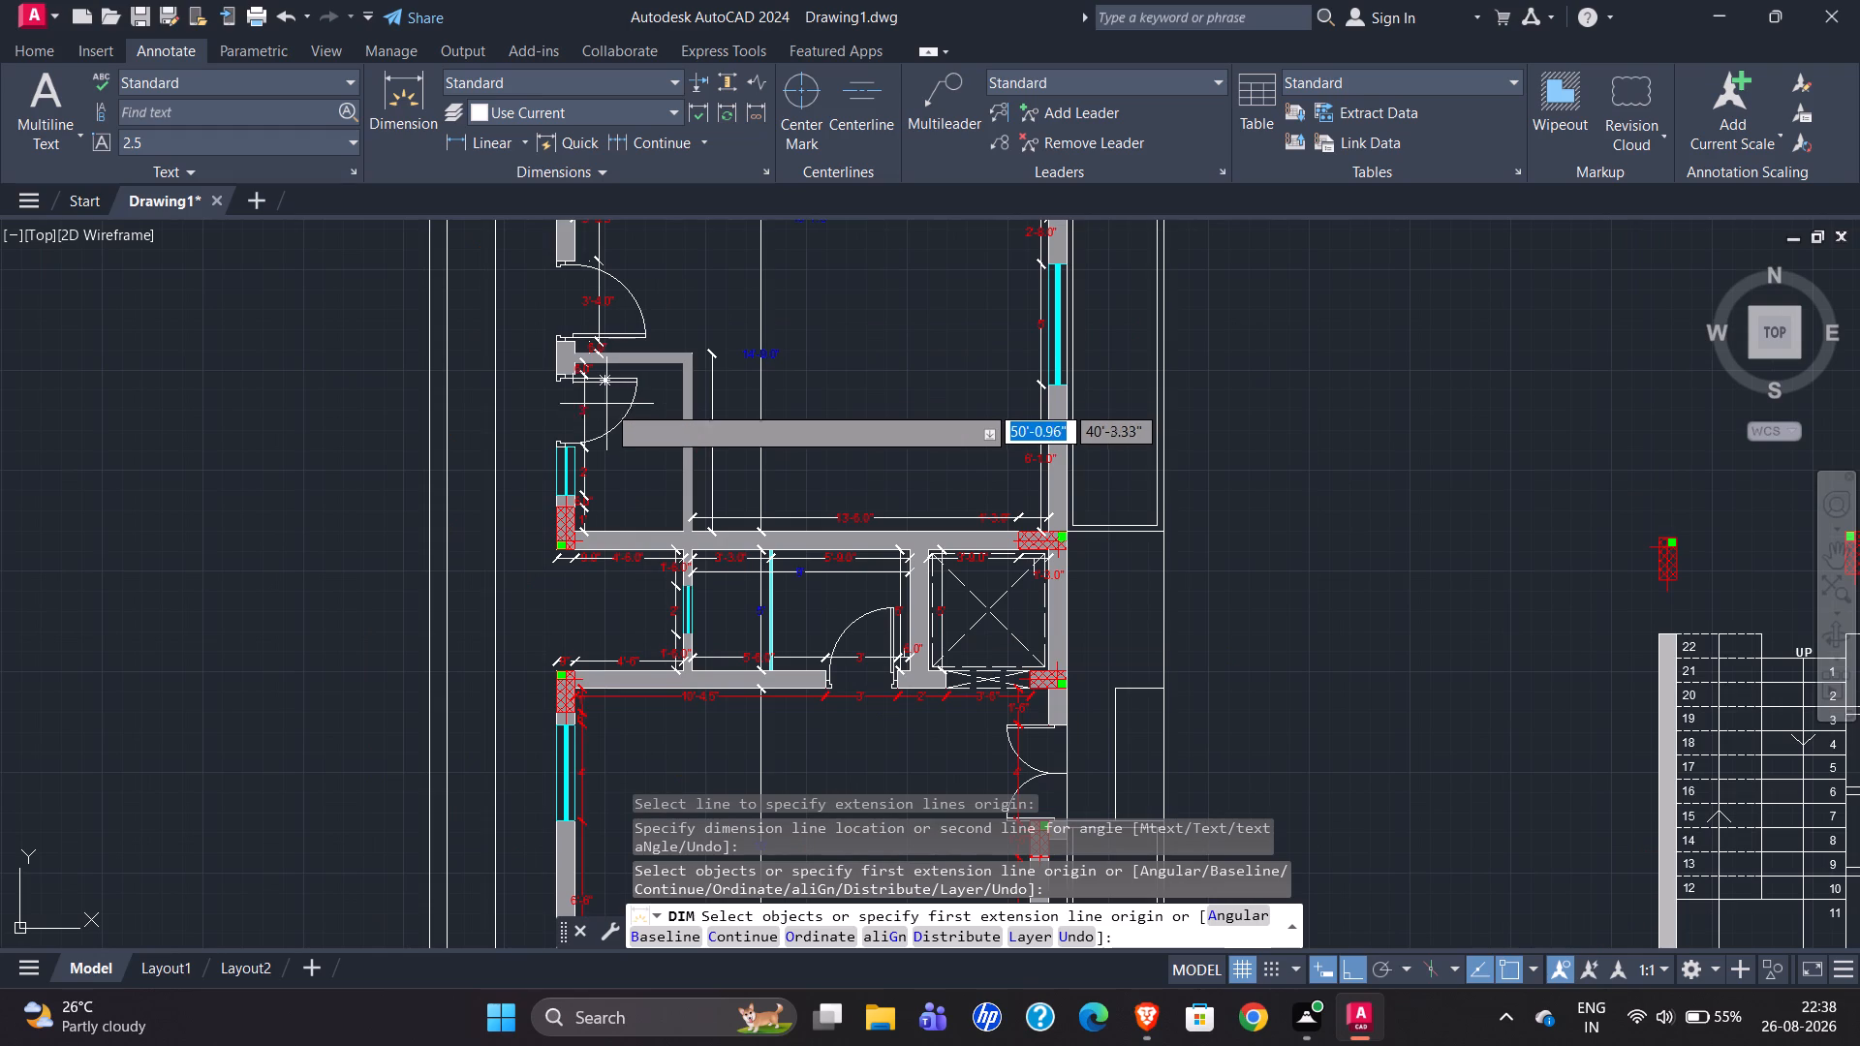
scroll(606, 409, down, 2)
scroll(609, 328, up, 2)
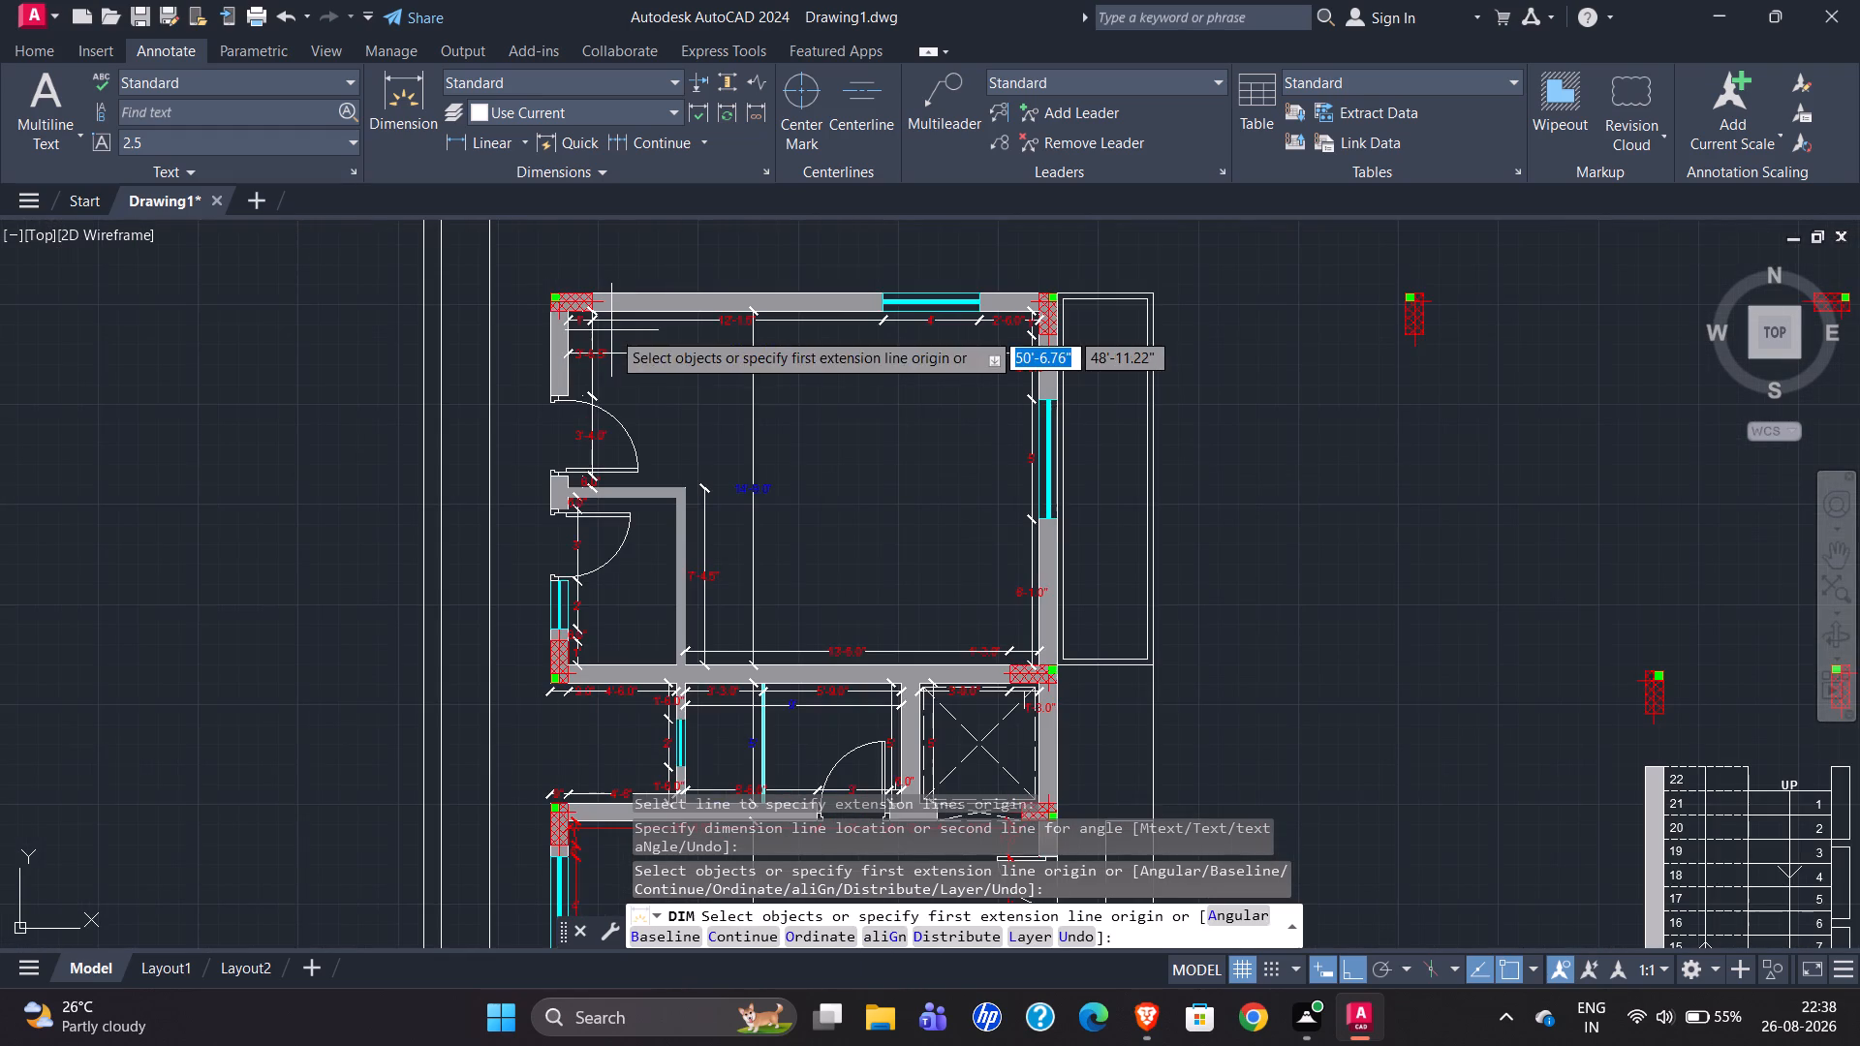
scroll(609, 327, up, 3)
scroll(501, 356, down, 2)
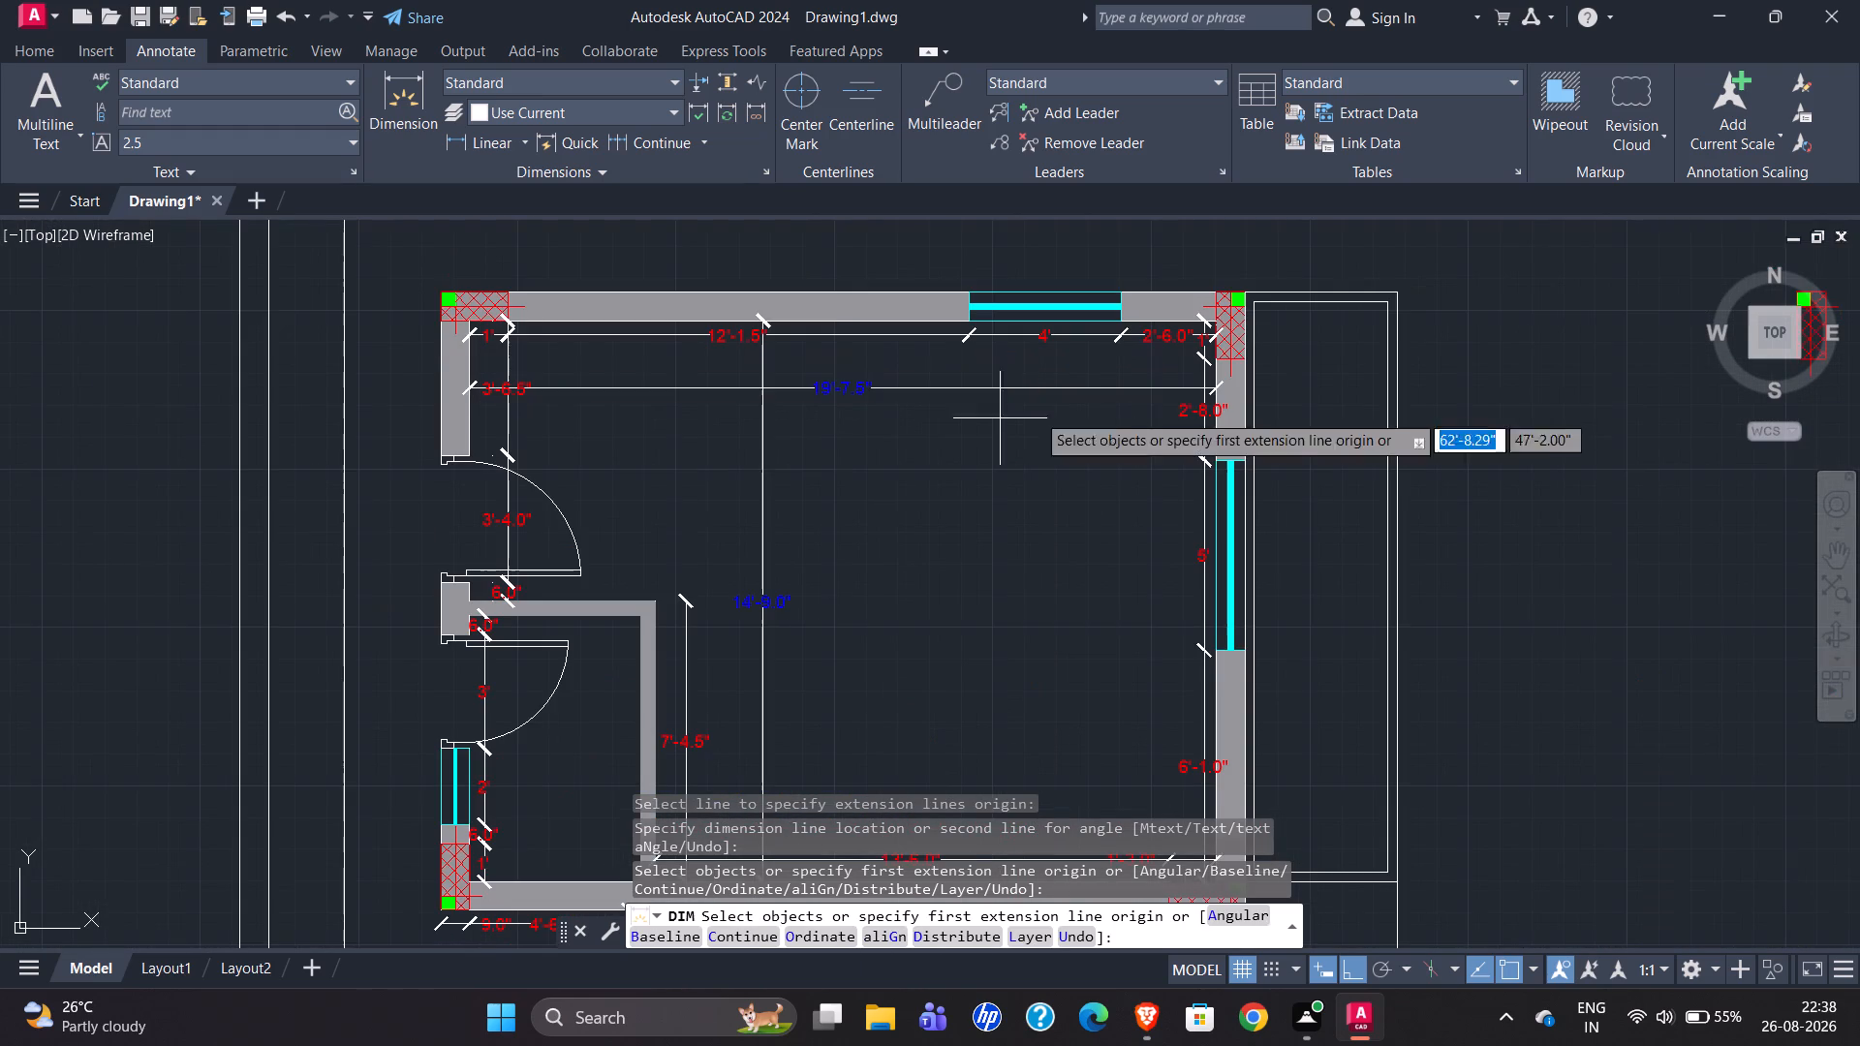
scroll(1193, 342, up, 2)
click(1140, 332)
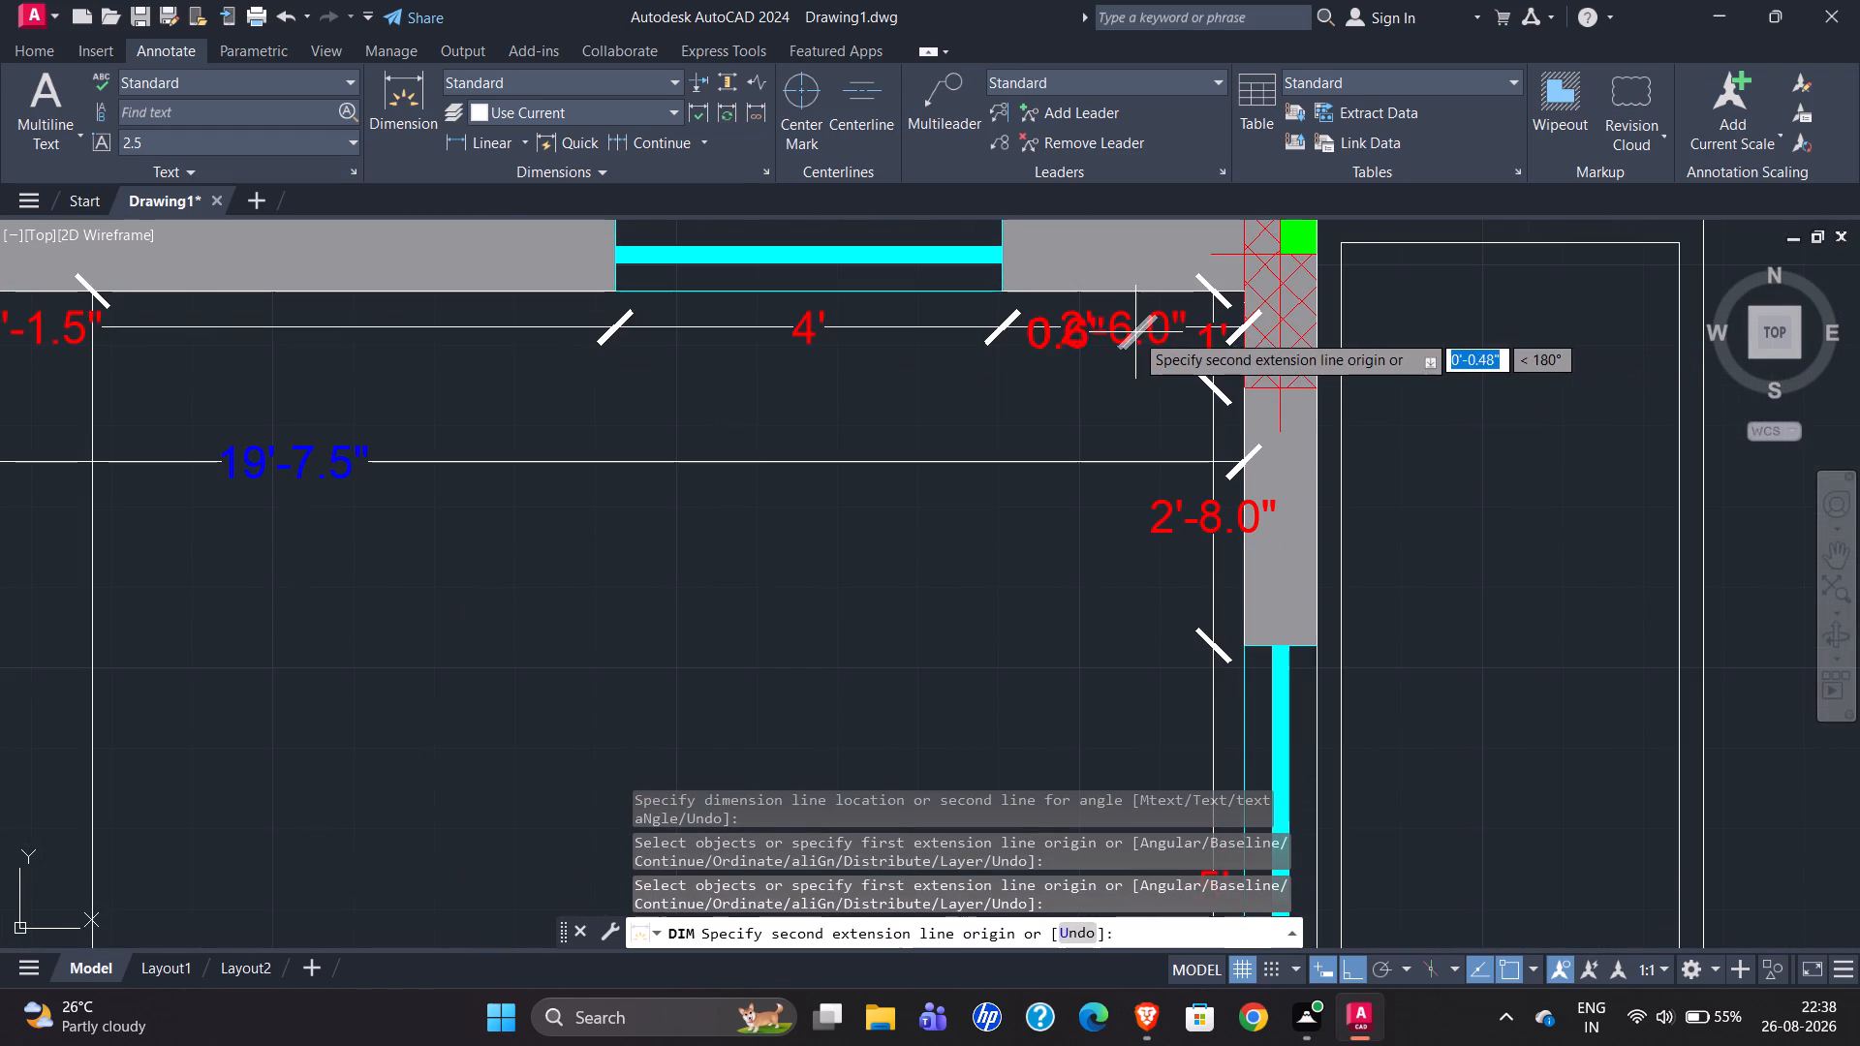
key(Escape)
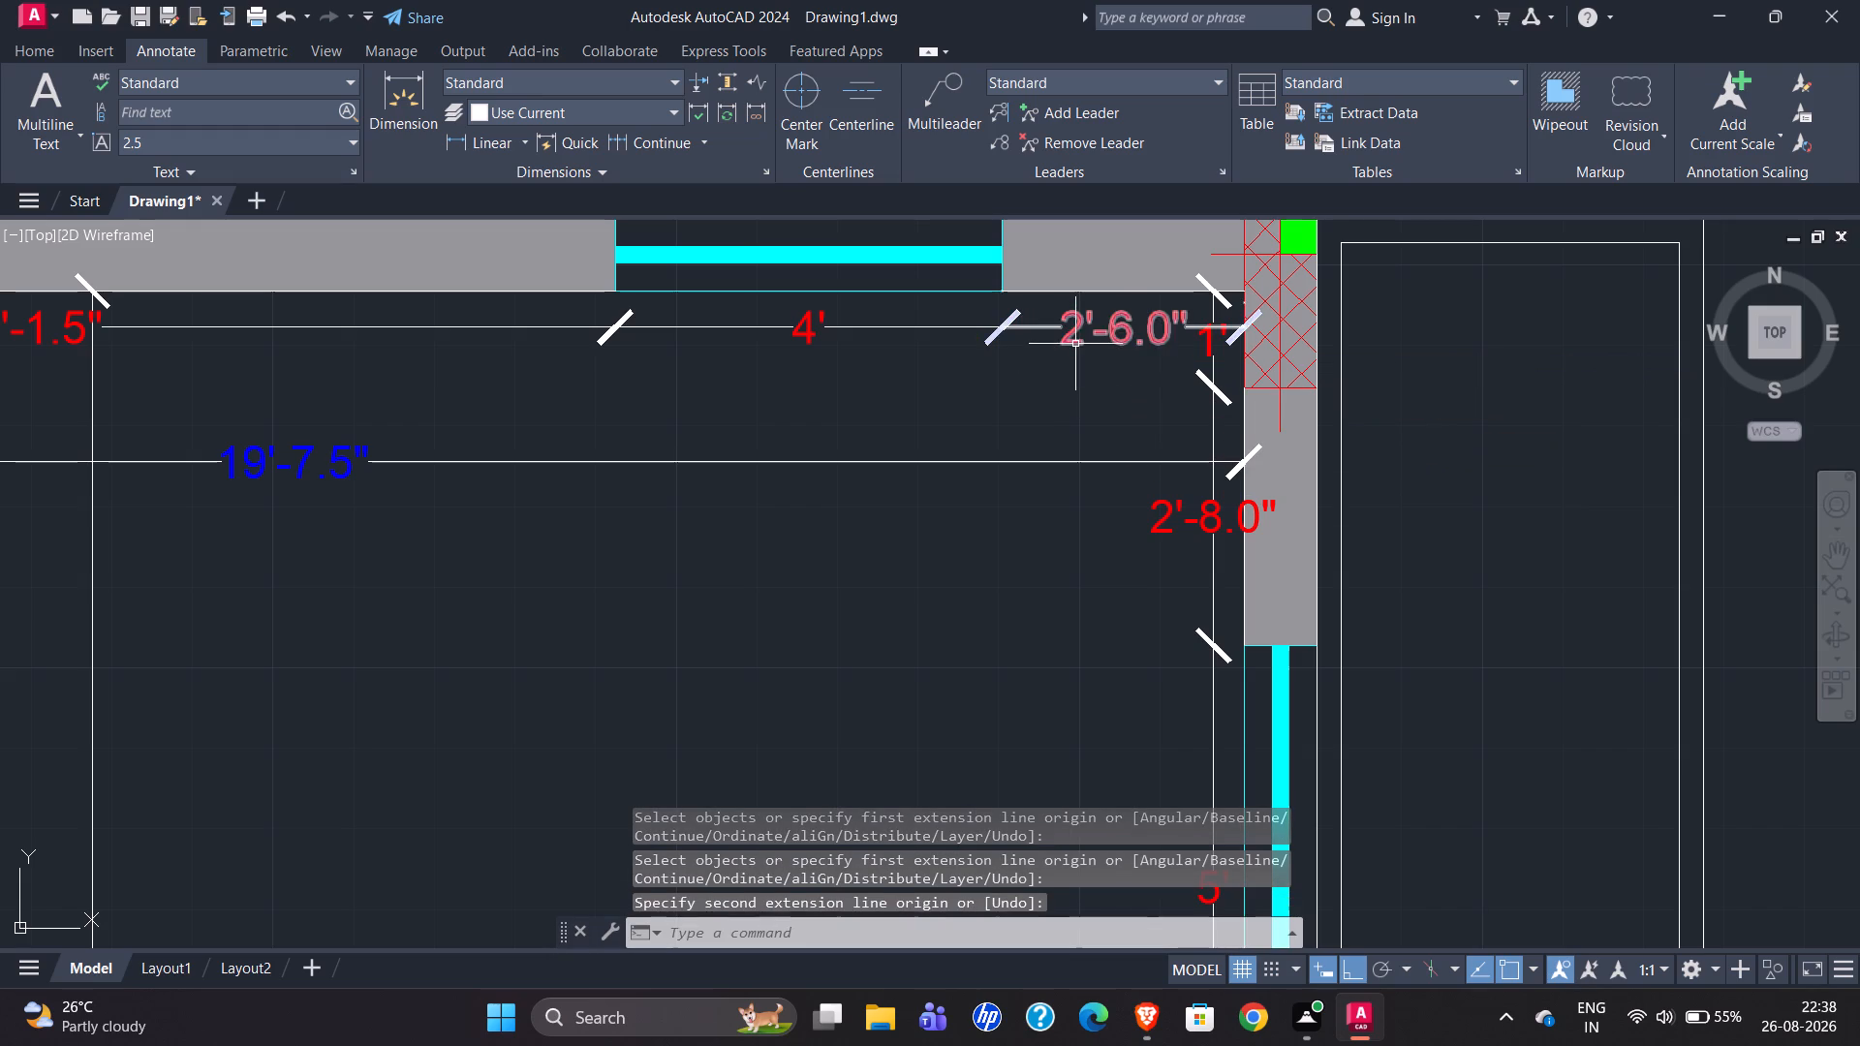
Select the servant room's 2'-6.0", 2'-8.0", 6'-1.0", 1'-3.0" and 13'-6.0" dimensions along its north, east and south walls.
click(1075, 343)
scroll(1073, 240, down, 2)
scroll(1117, 362, up, 3)
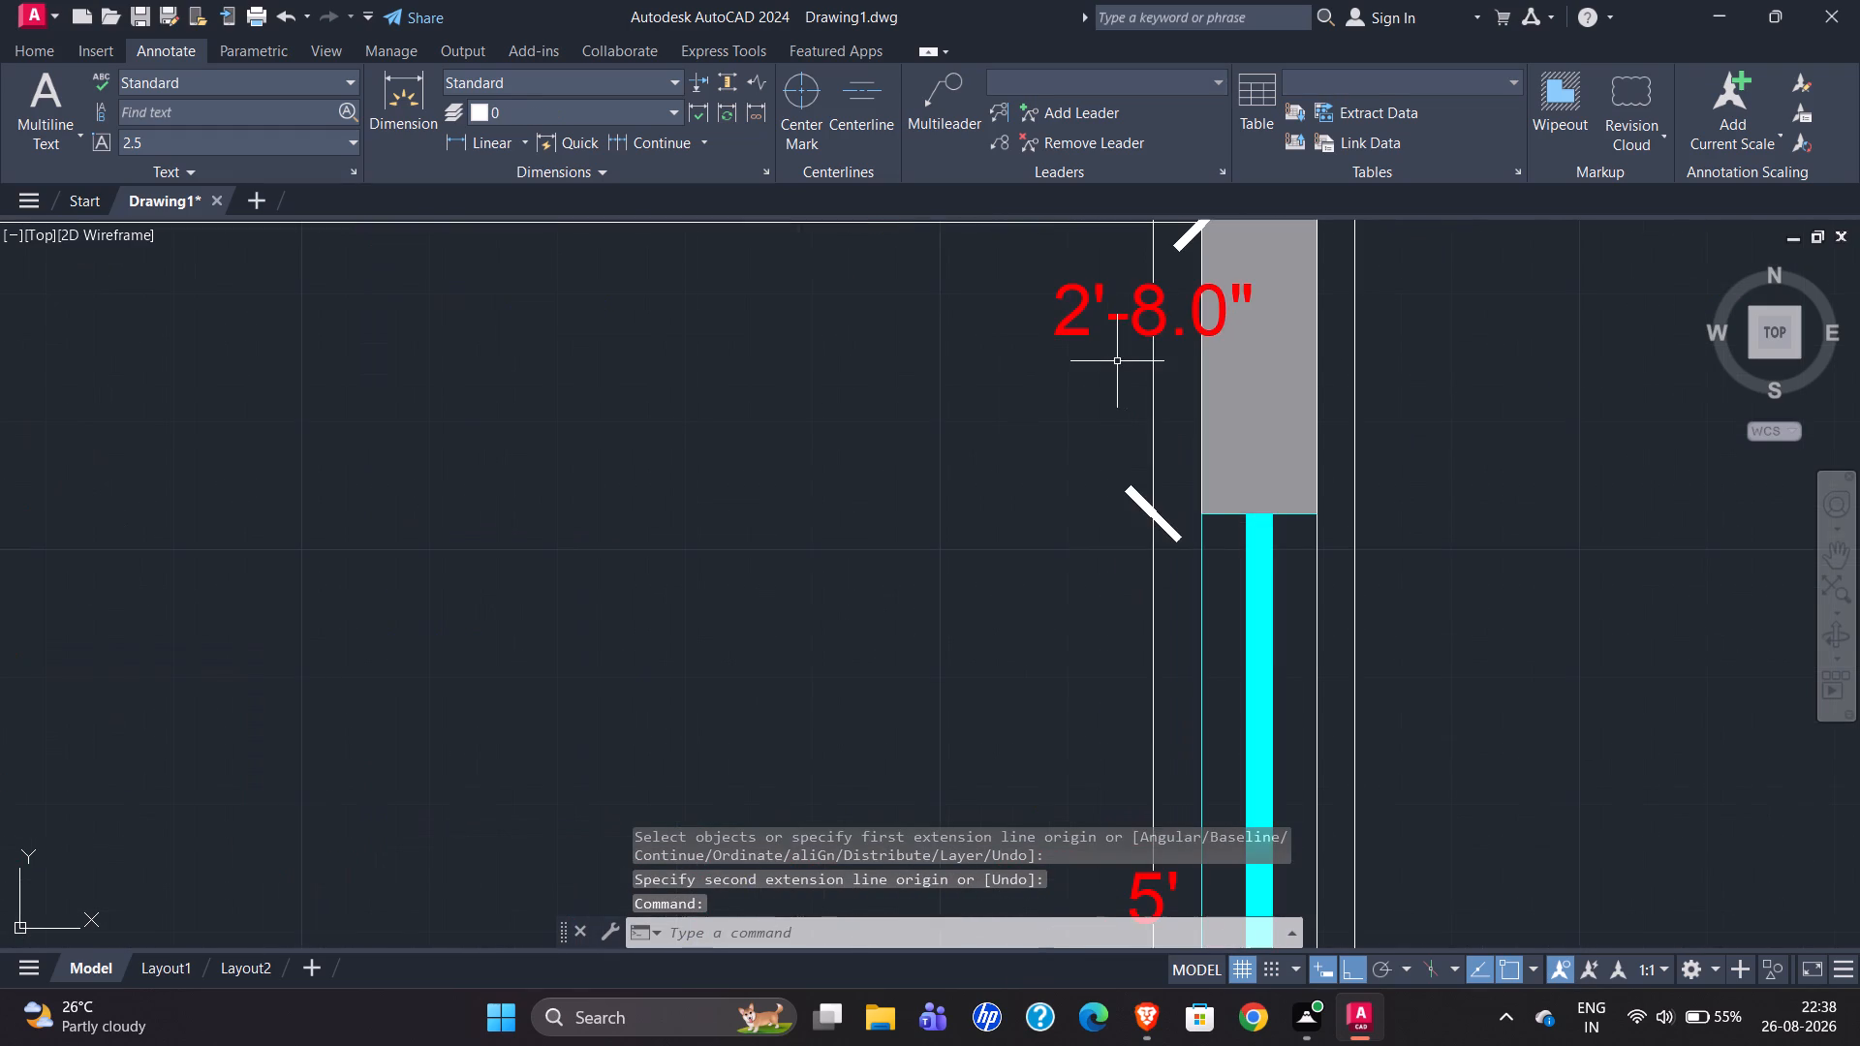
click(1131, 320)
scroll(1072, 266, down, 2)
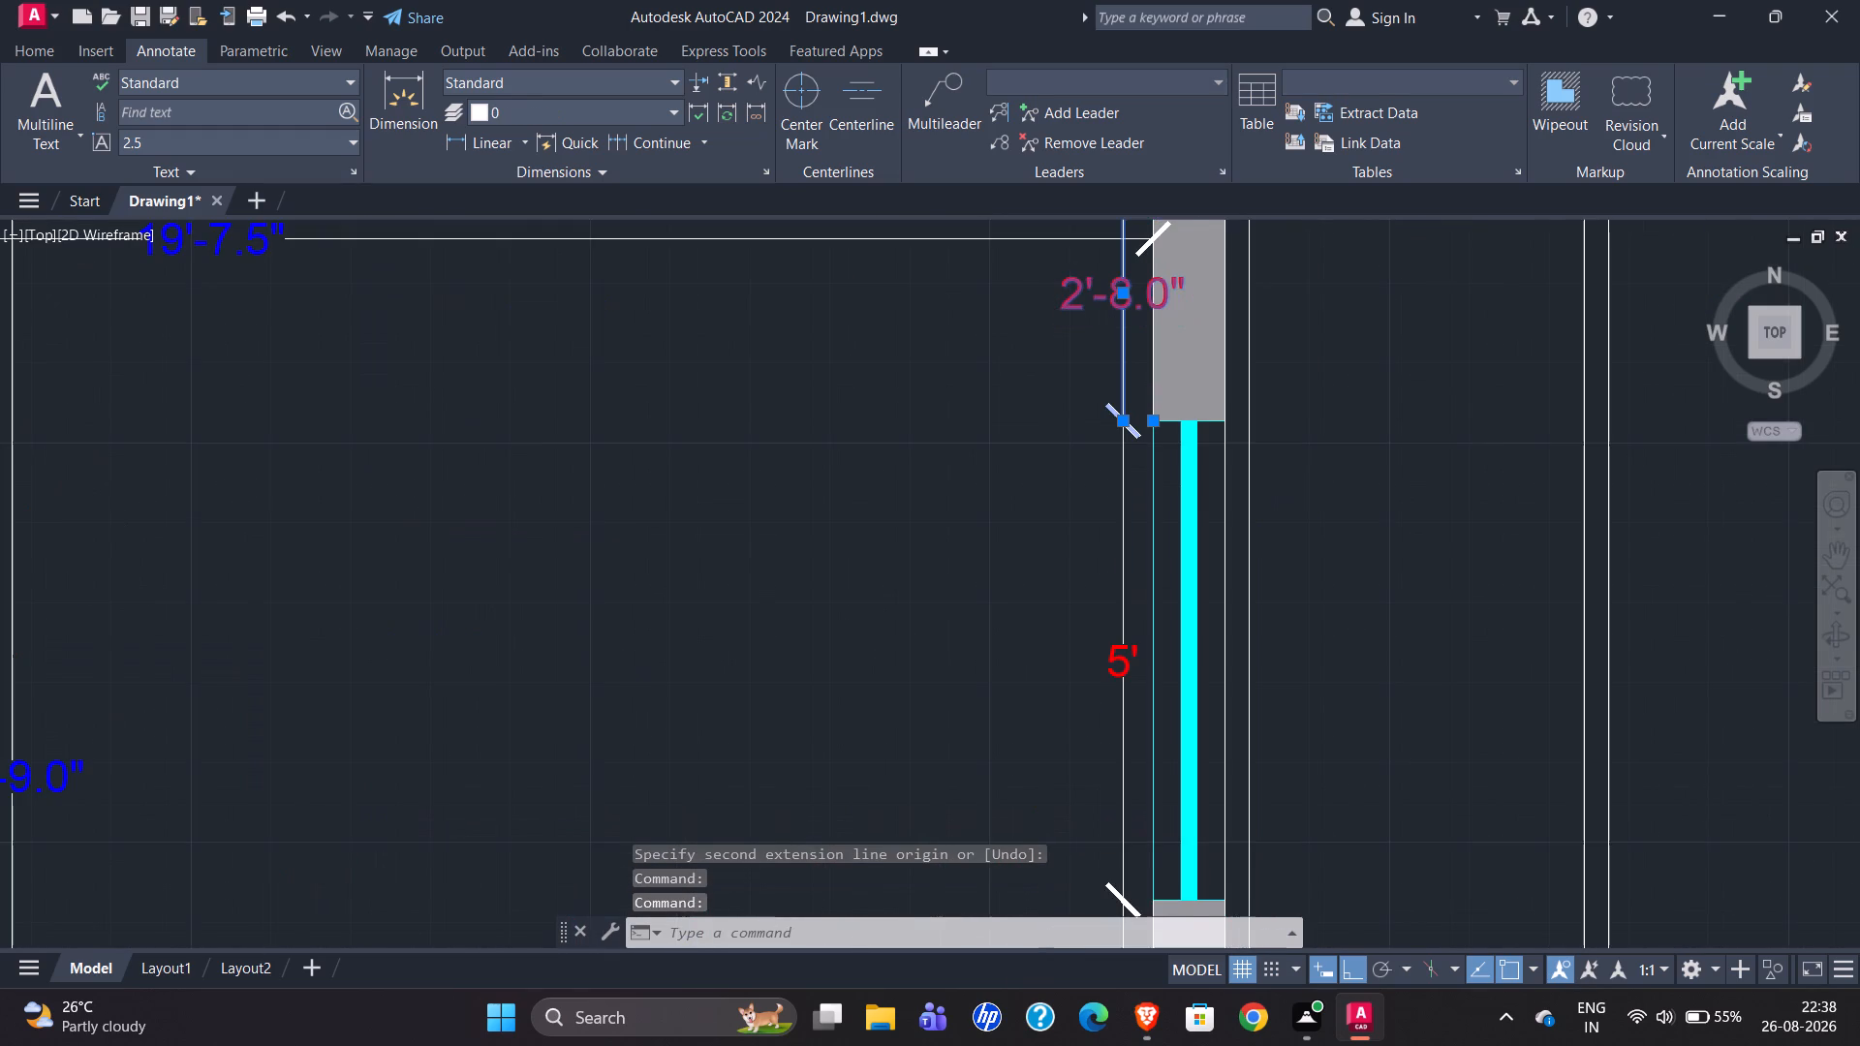
scroll(1071, 266, down, 1)
scroll(1125, 708, up, 1)
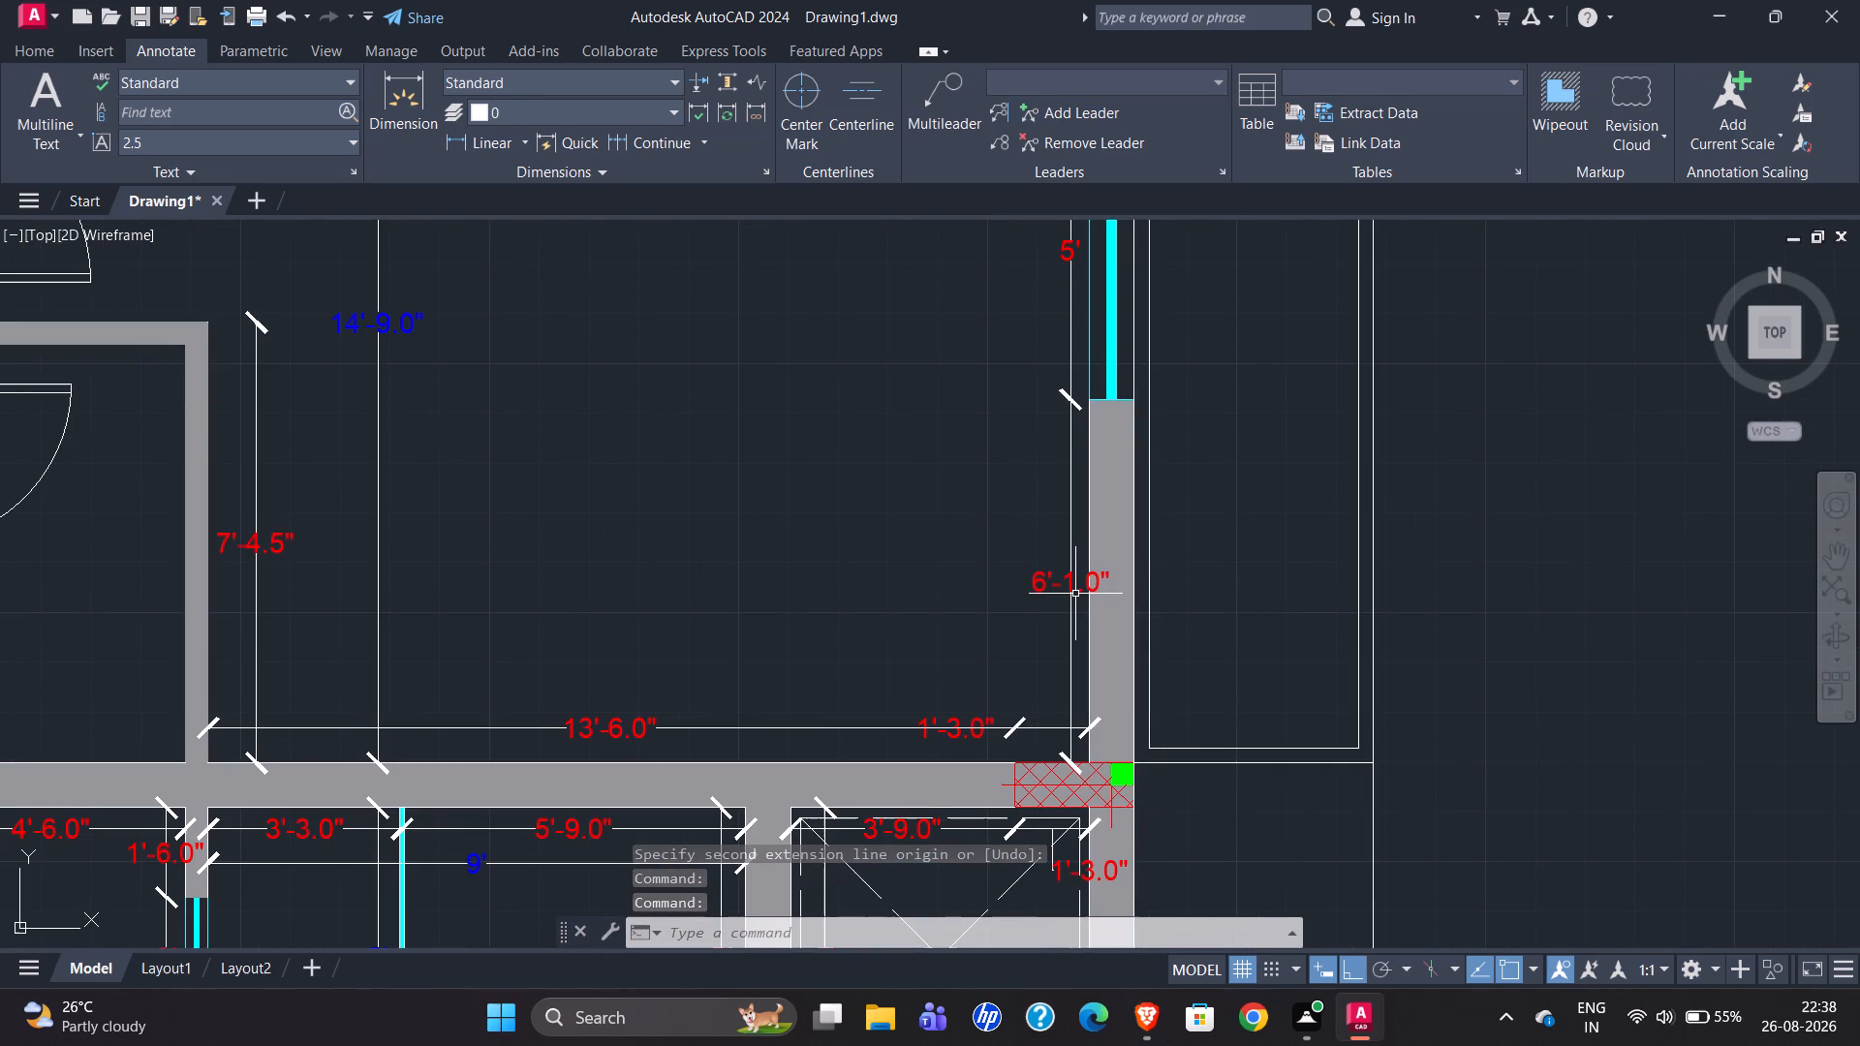
click(1069, 585)
click(970, 734)
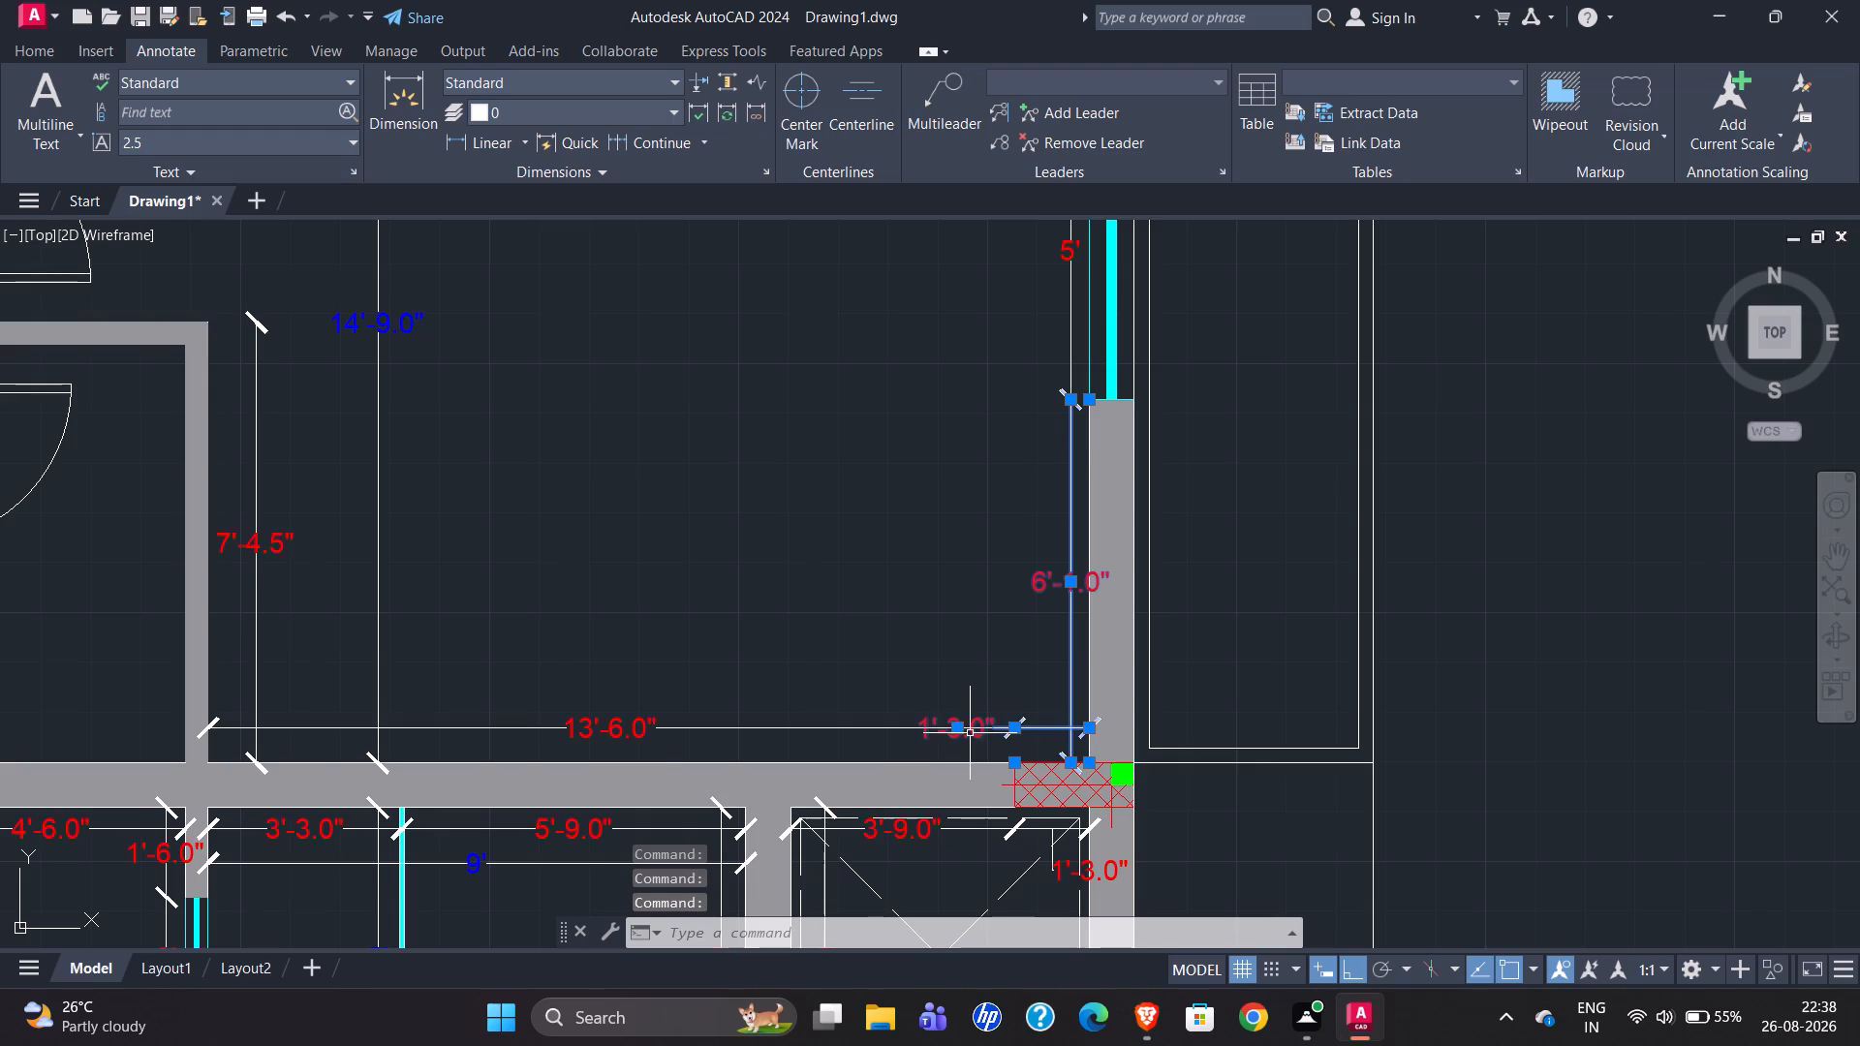
click(615, 726)
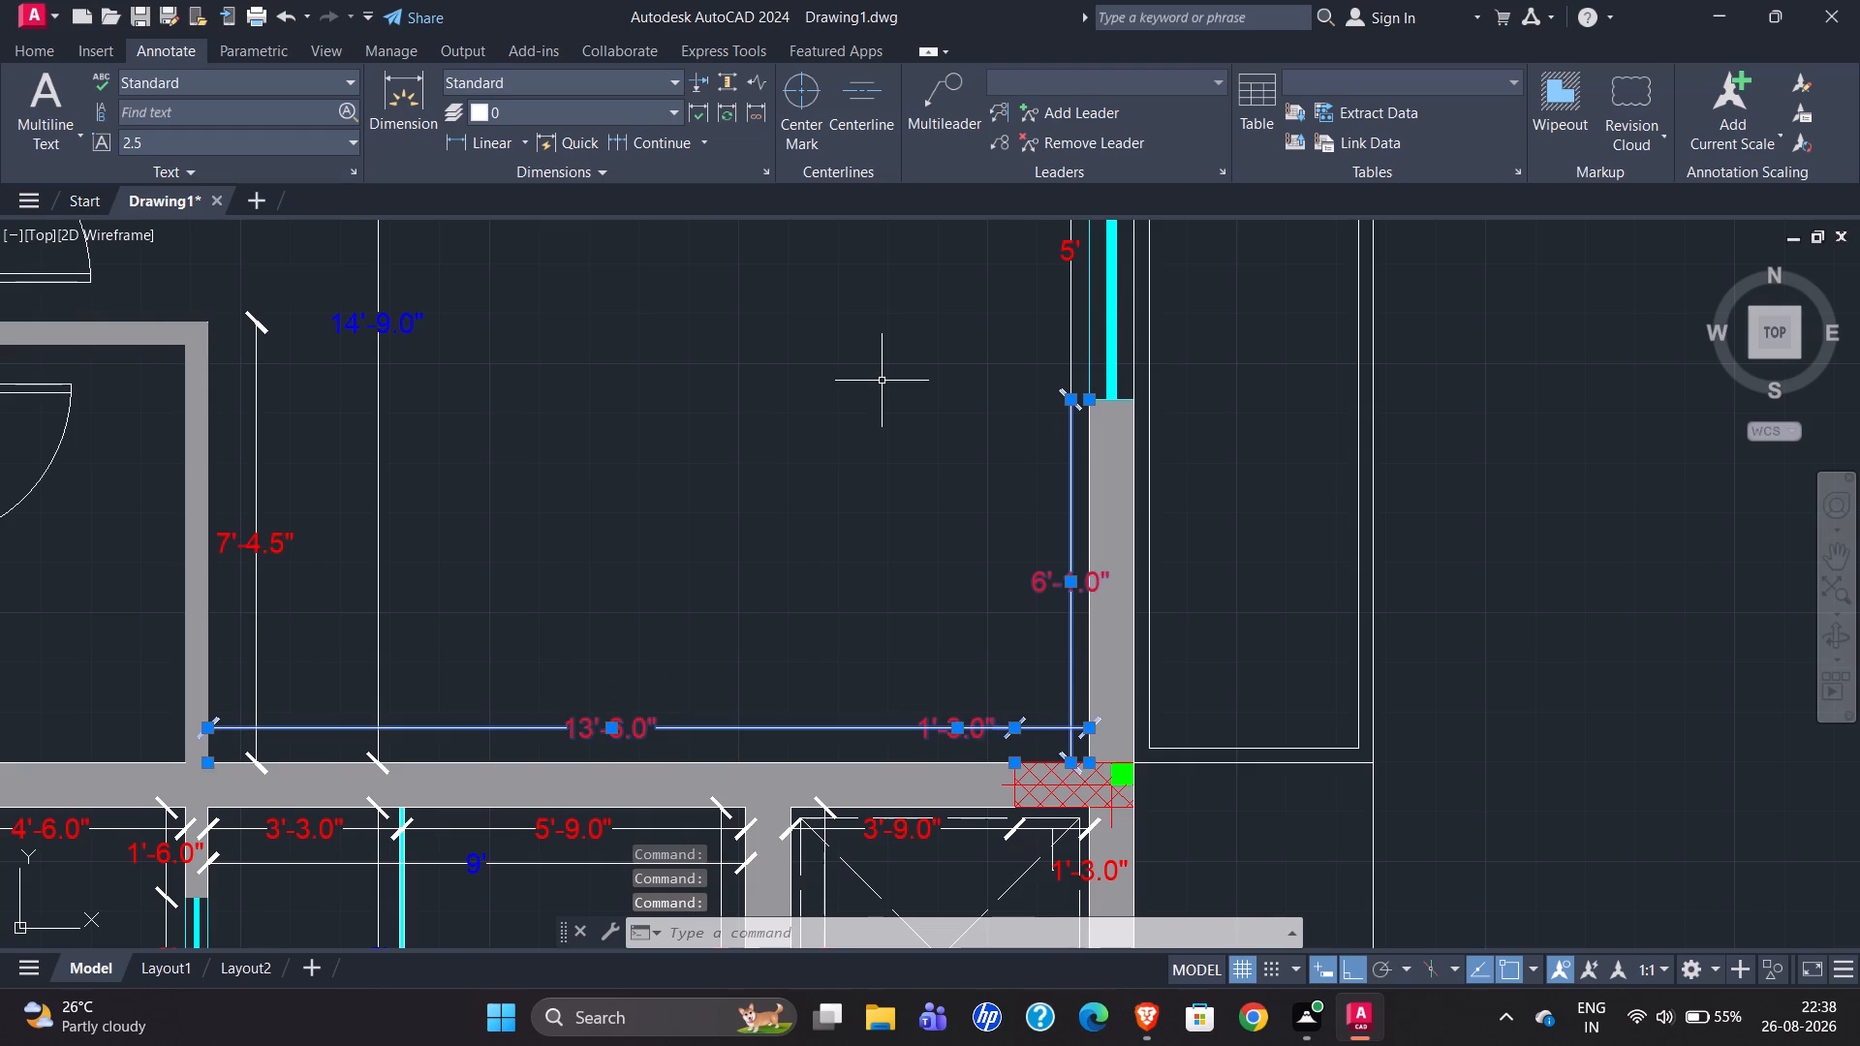
Add the west-side 3'-4.0" door dimension and the 6.0" dimensions beside both doors and below the toilet window to the selection.
scroll(882, 381, down, 2)
scroll(623, 646, down, 1)
scroll(583, 352, up, 2)
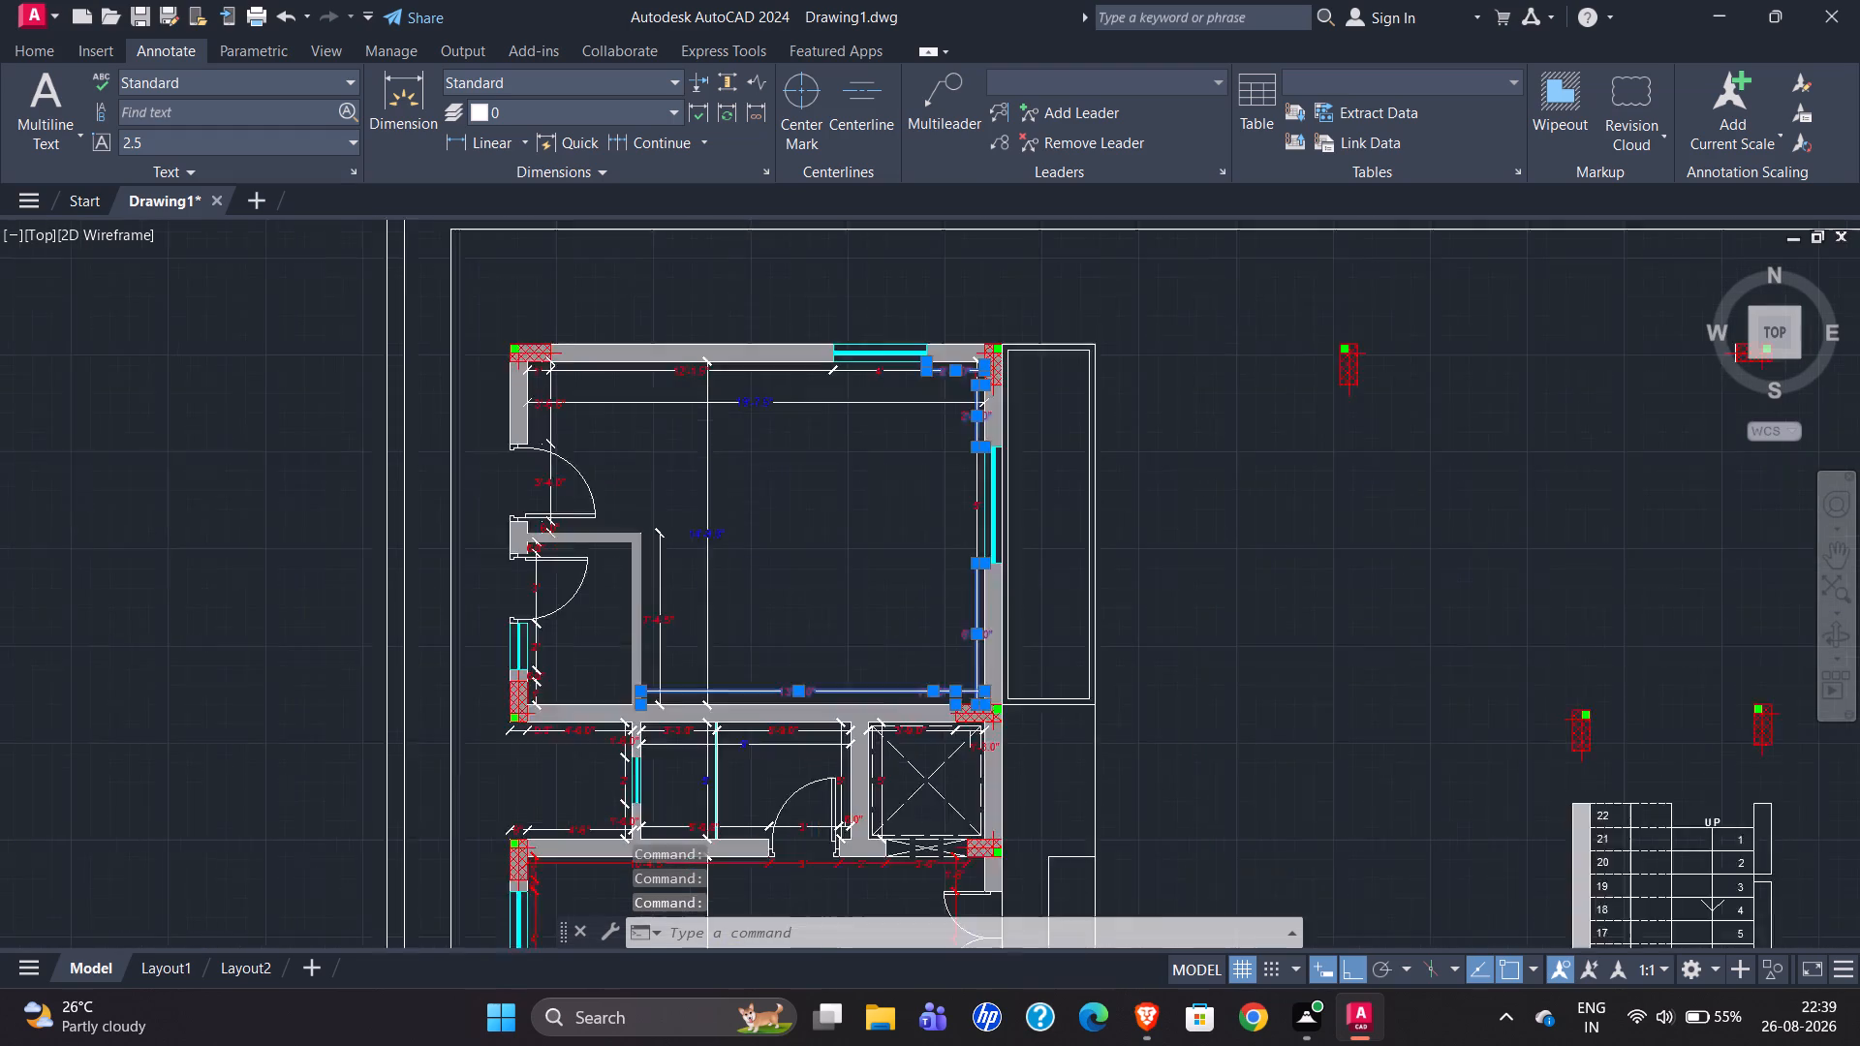
scroll(556, 447, up, 2)
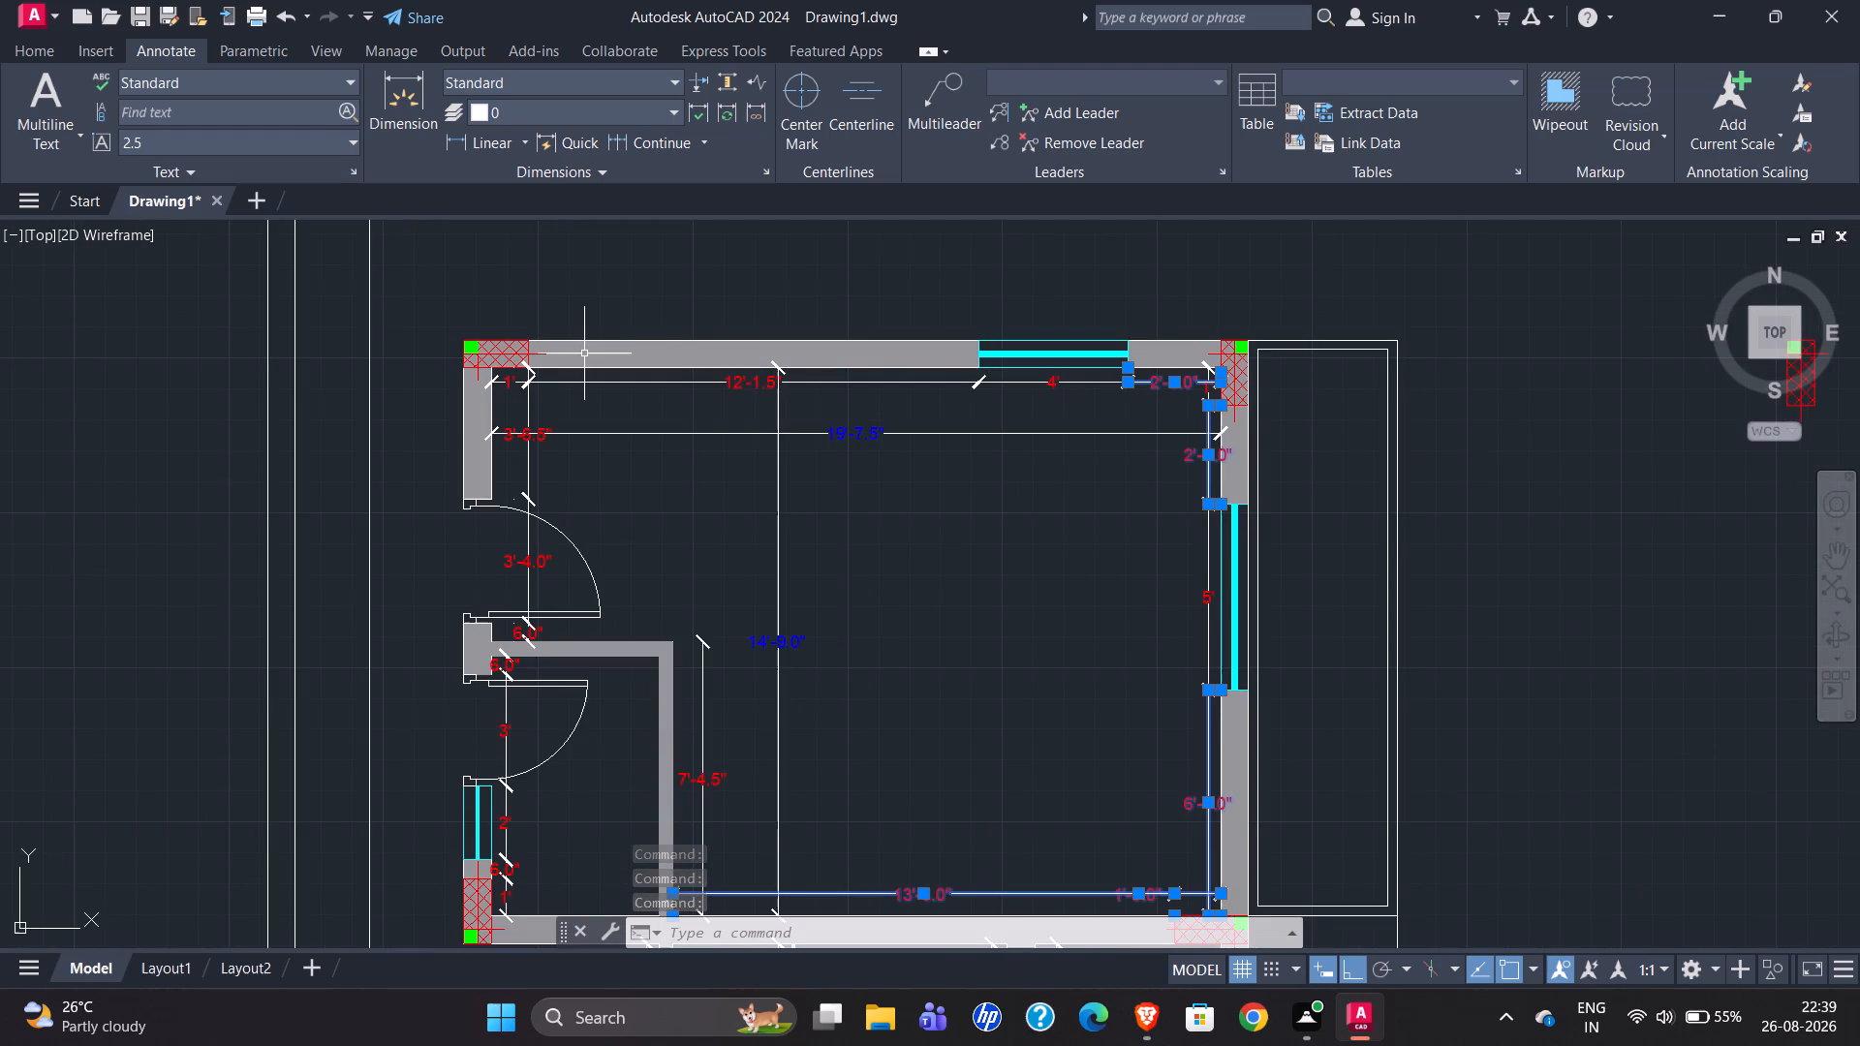
scroll(723, 313, down, 1)
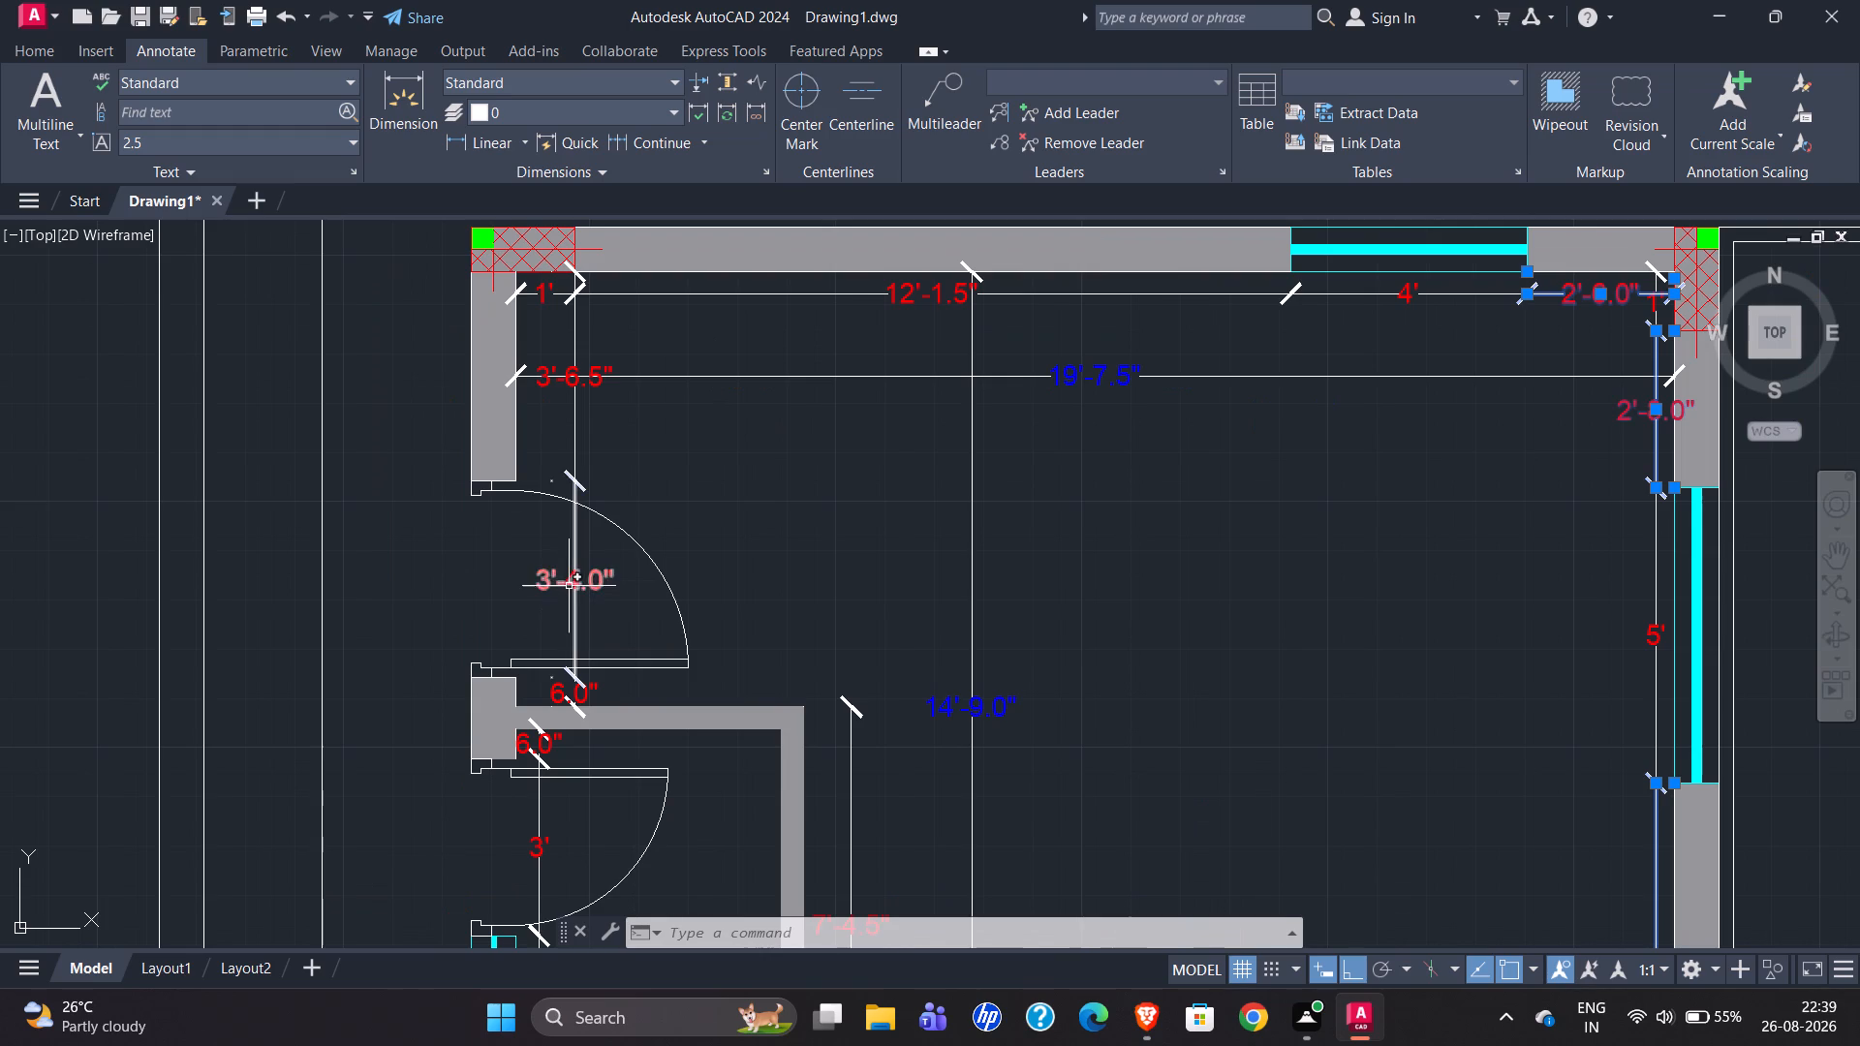
click(569, 586)
click(573, 695)
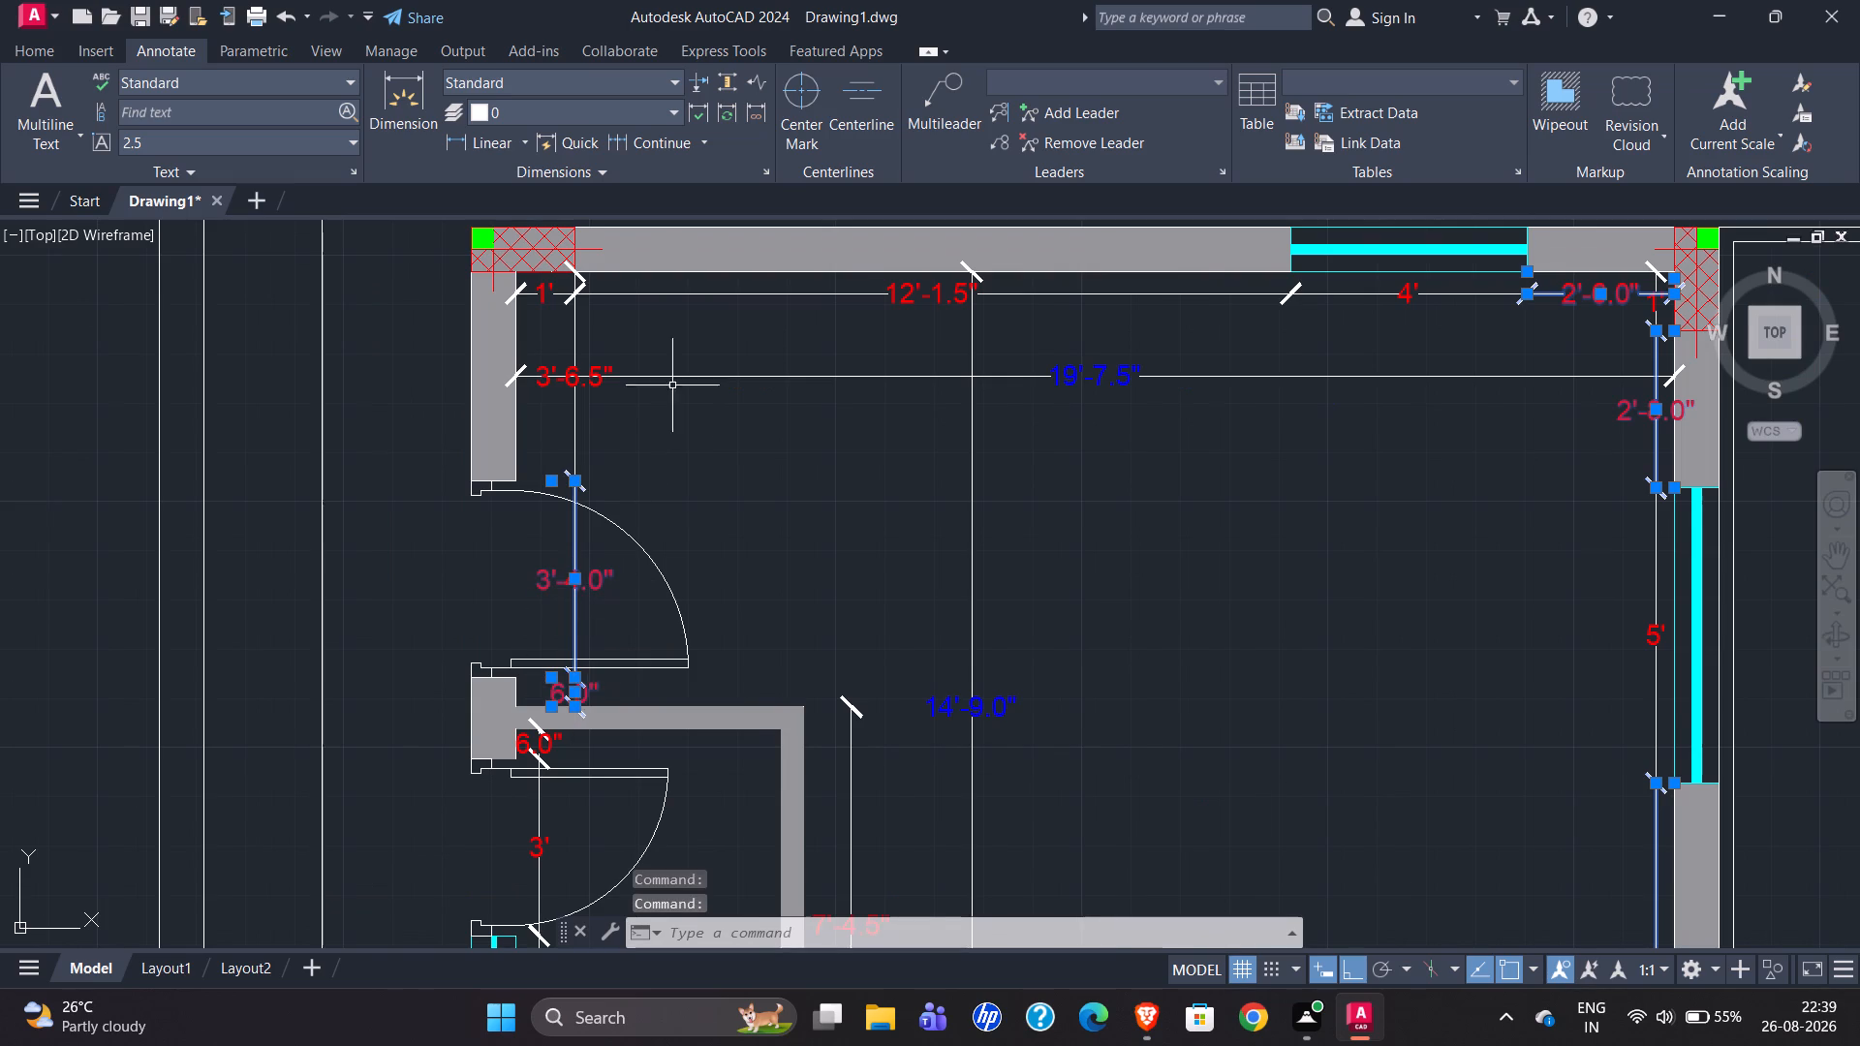
scroll(675, 324, down, 1)
scroll(587, 646, up, 3)
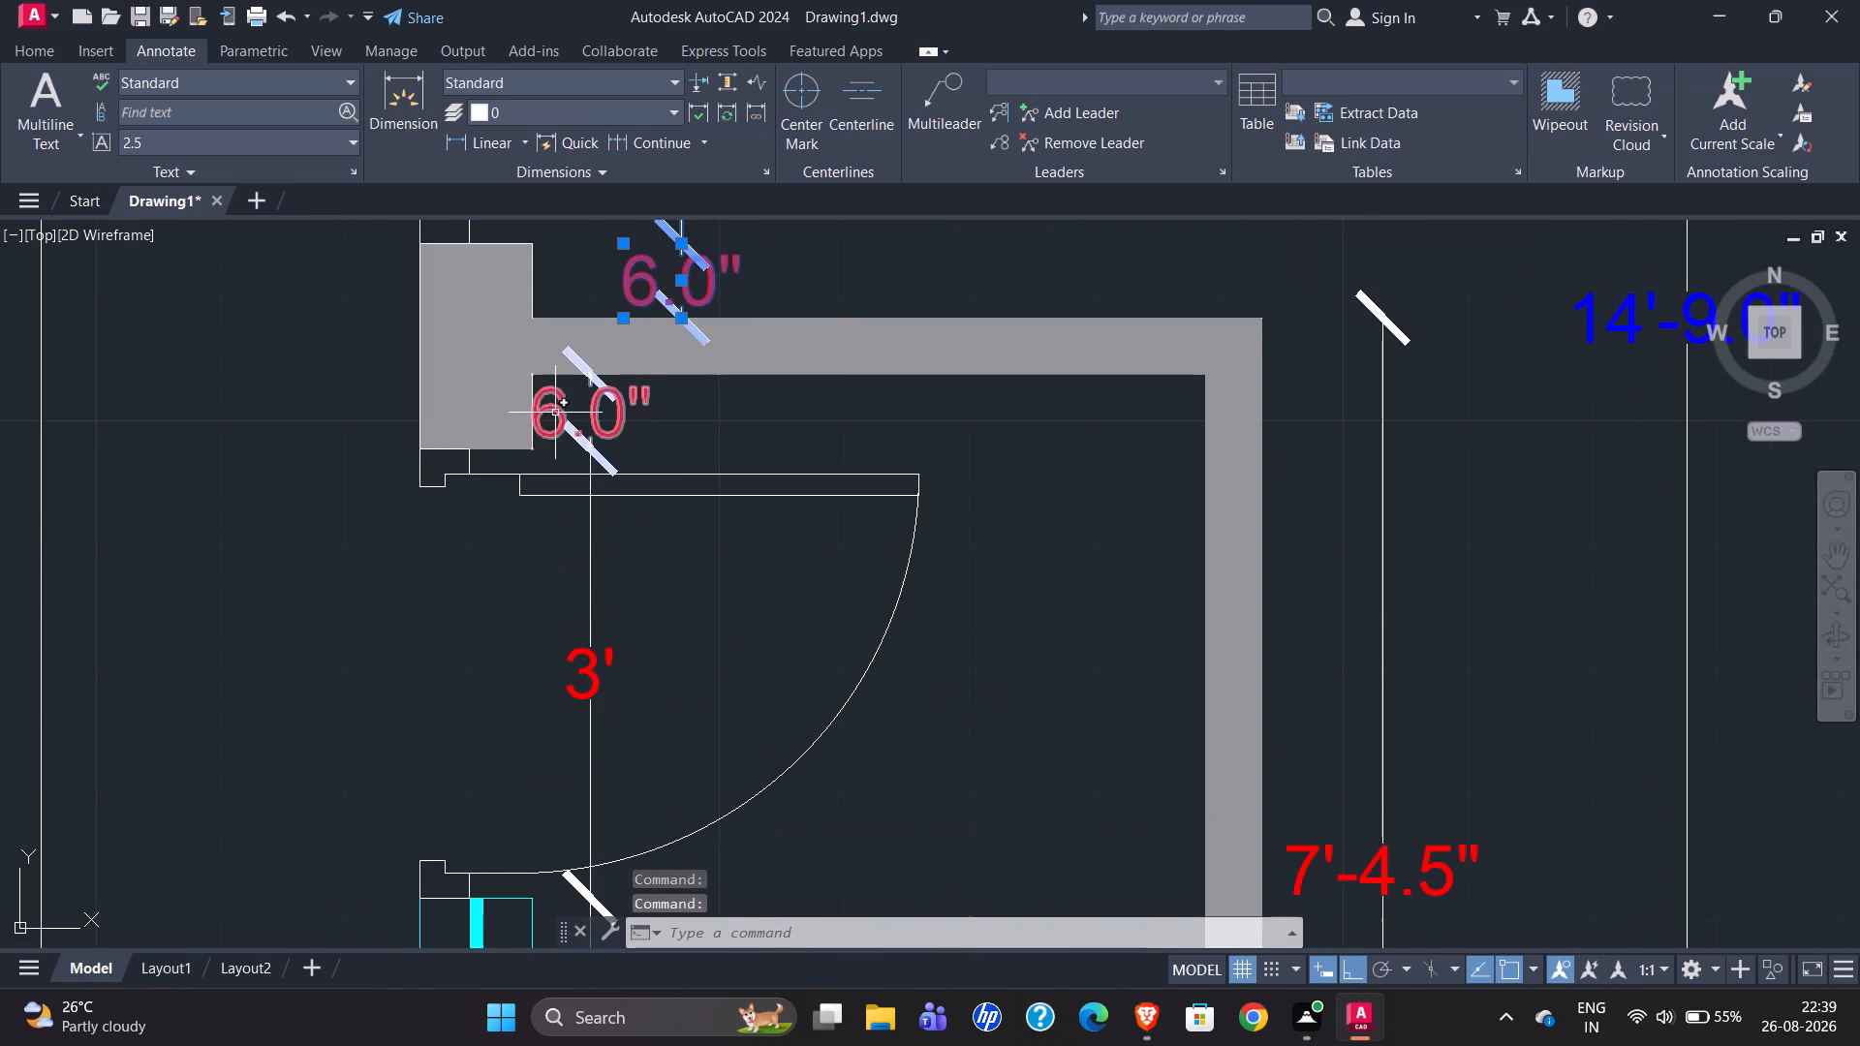
click(555, 413)
scroll(616, 322, down, 2)
scroll(595, 837, up, 2)
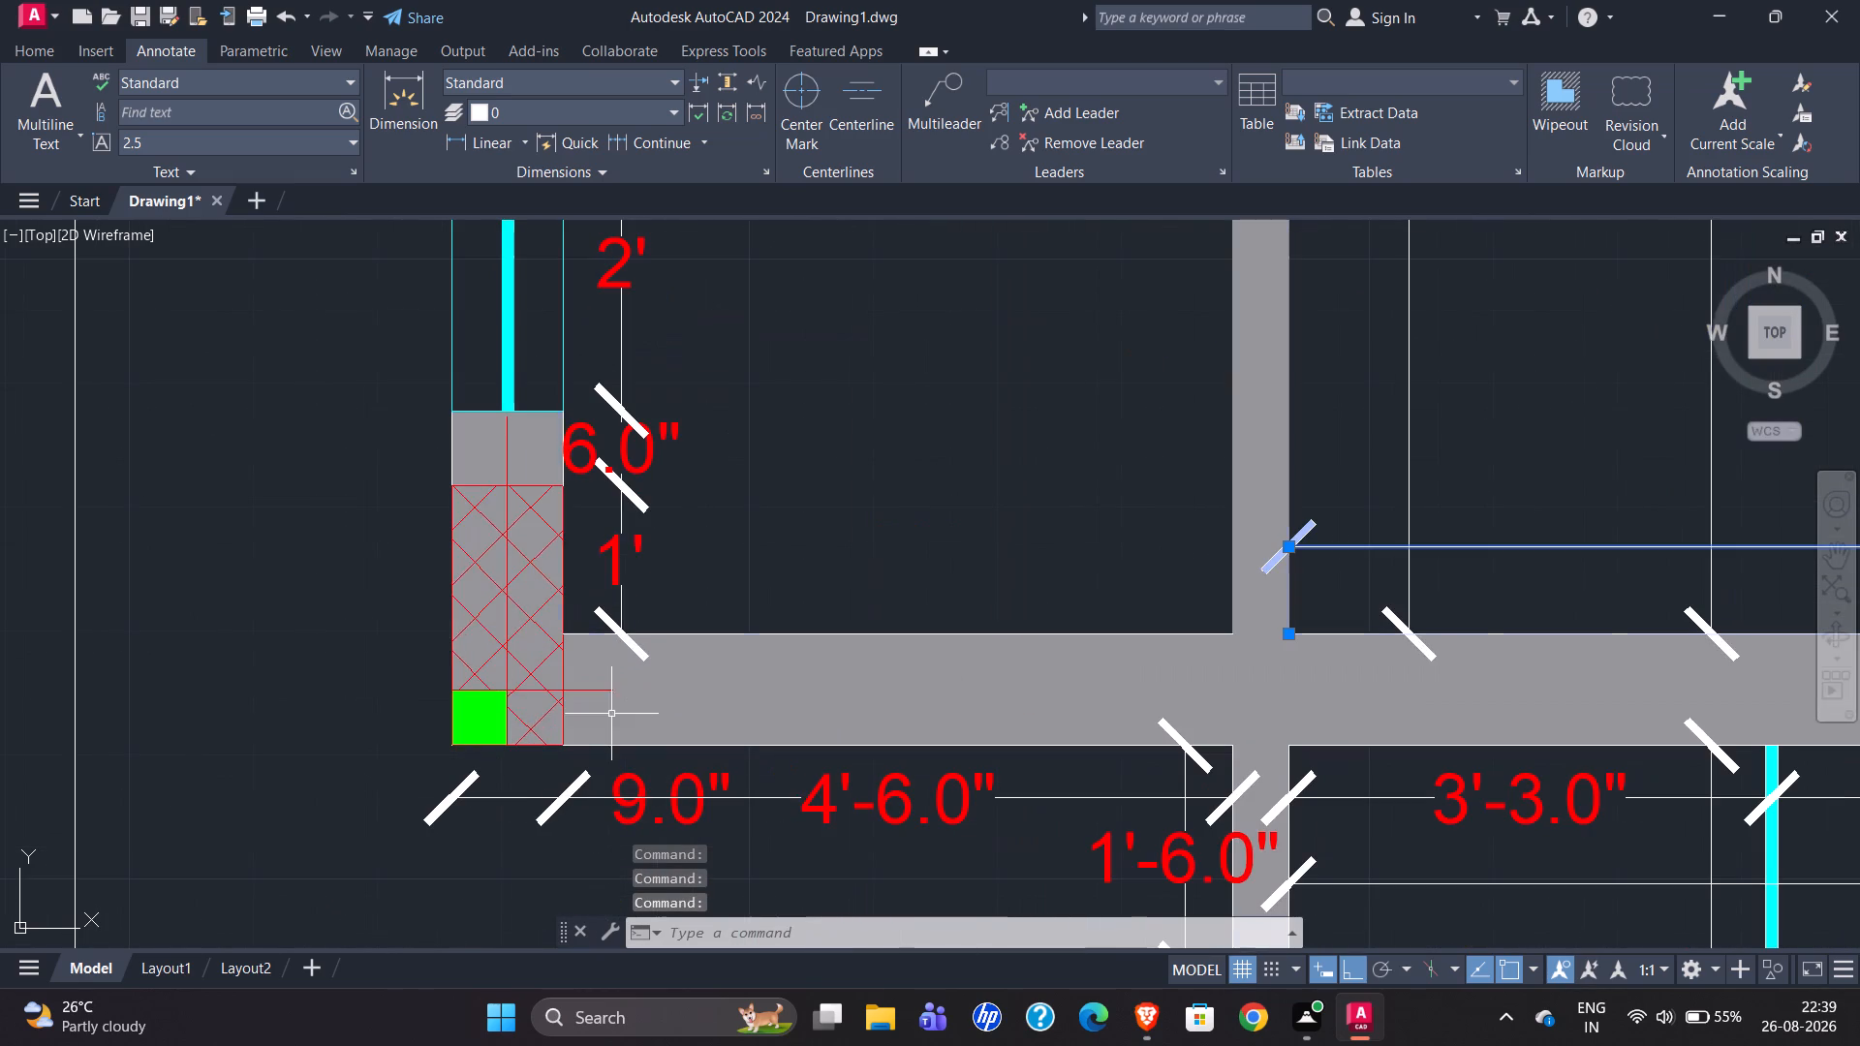
click(628, 470)
Add the 4'-6.0", 9.0" and both 1'-6.0" dimensions in the recess south of the servant toilet to the selection.
scroll(678, 329, down, 2)
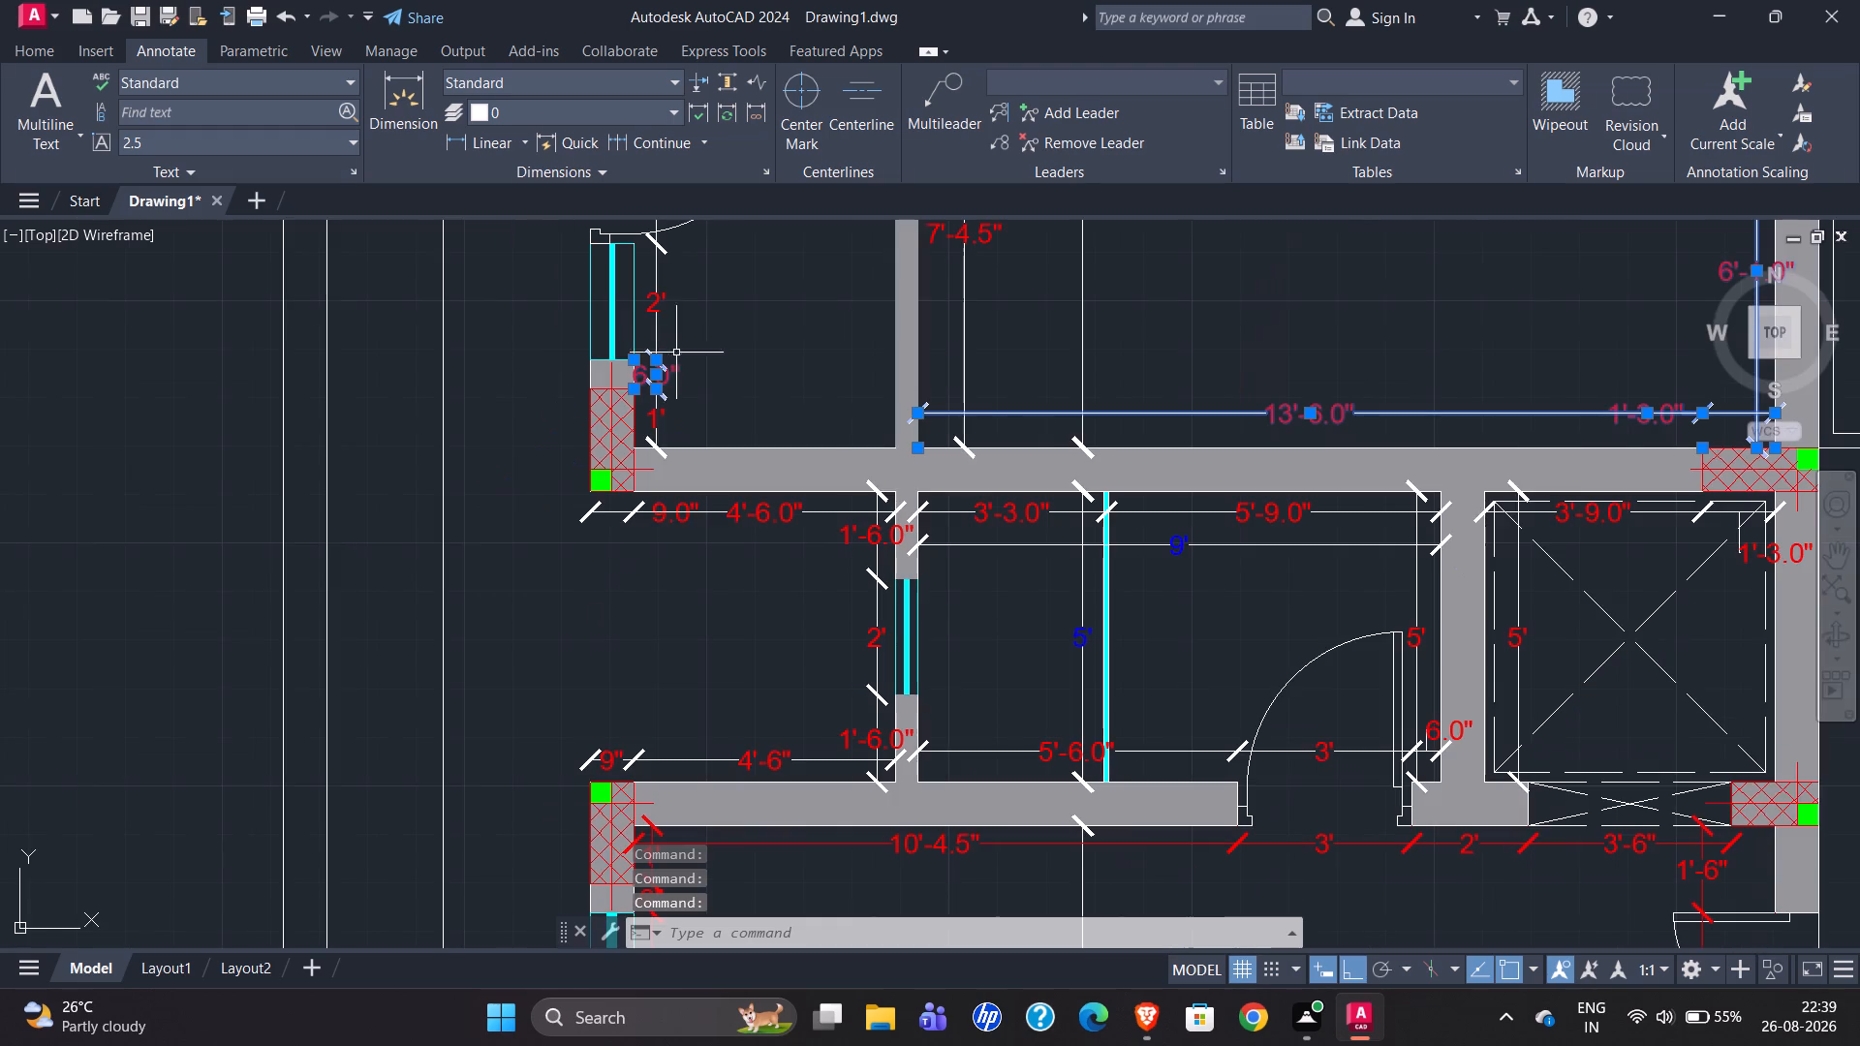
click(672, 514)
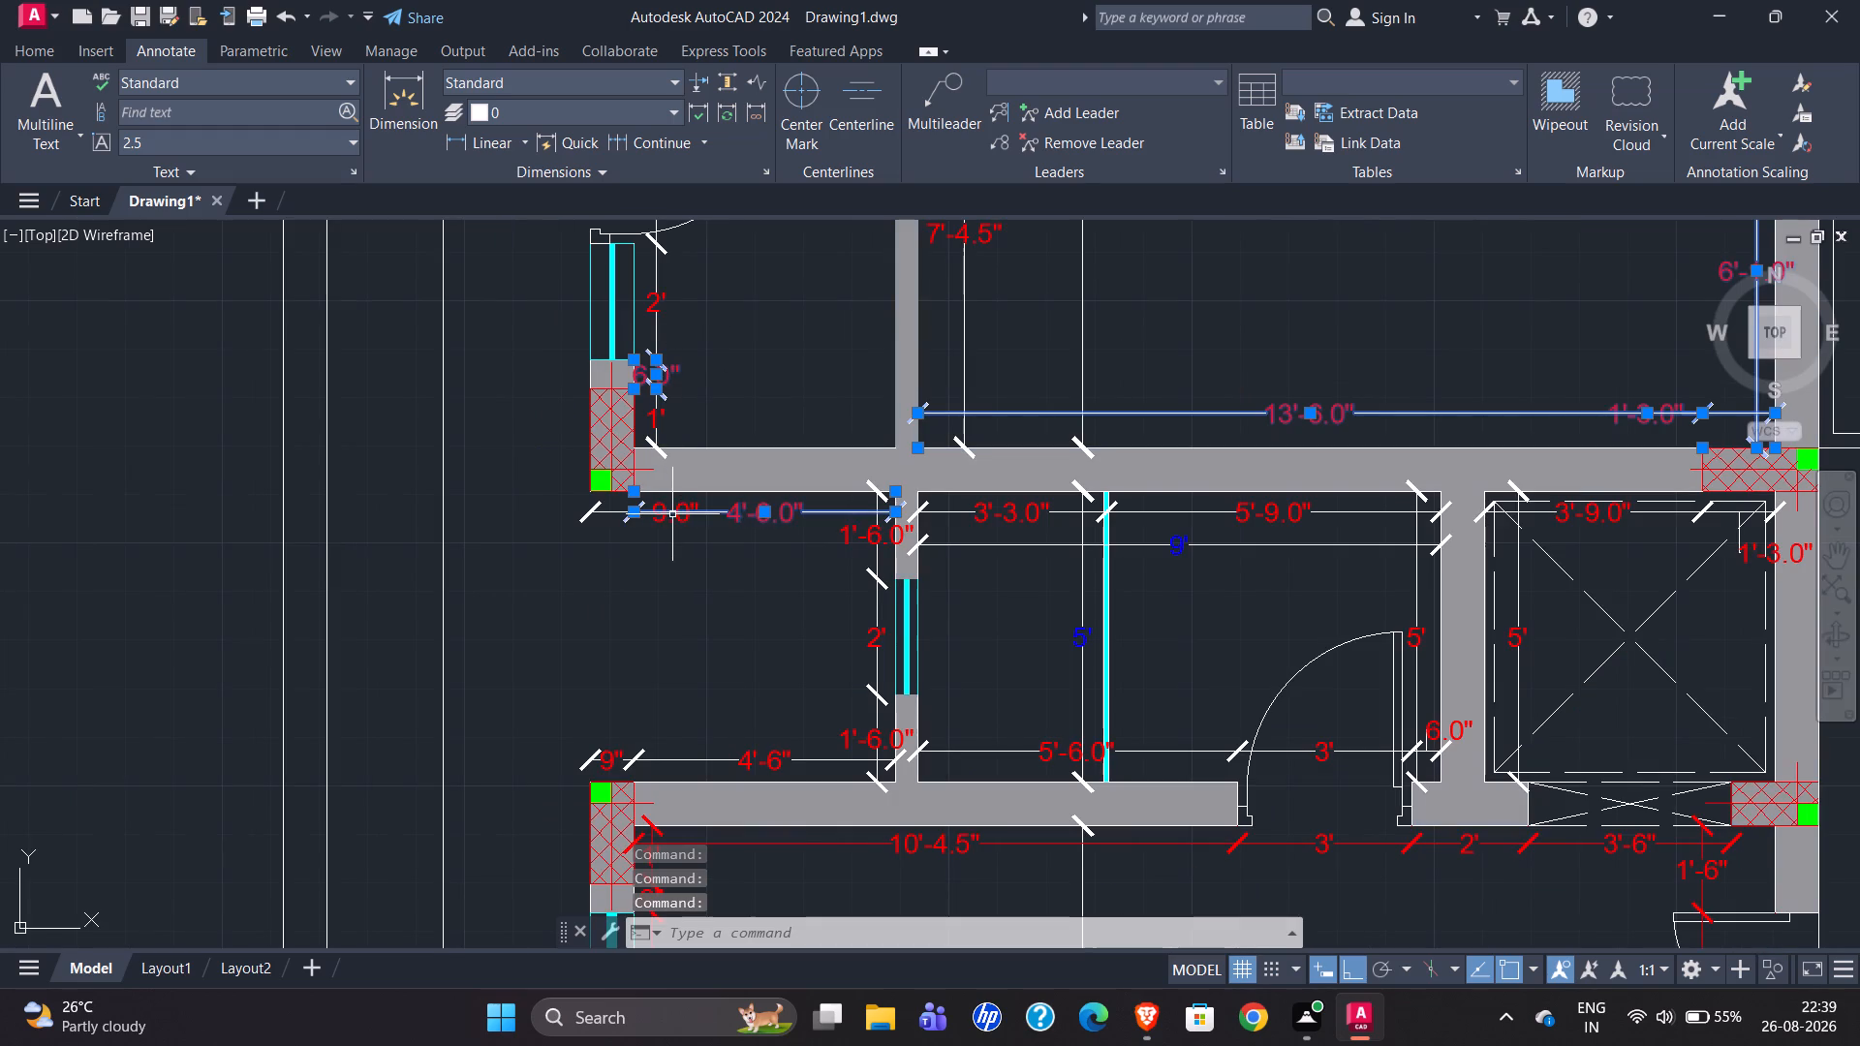
scroll(679, 508, up, 3)
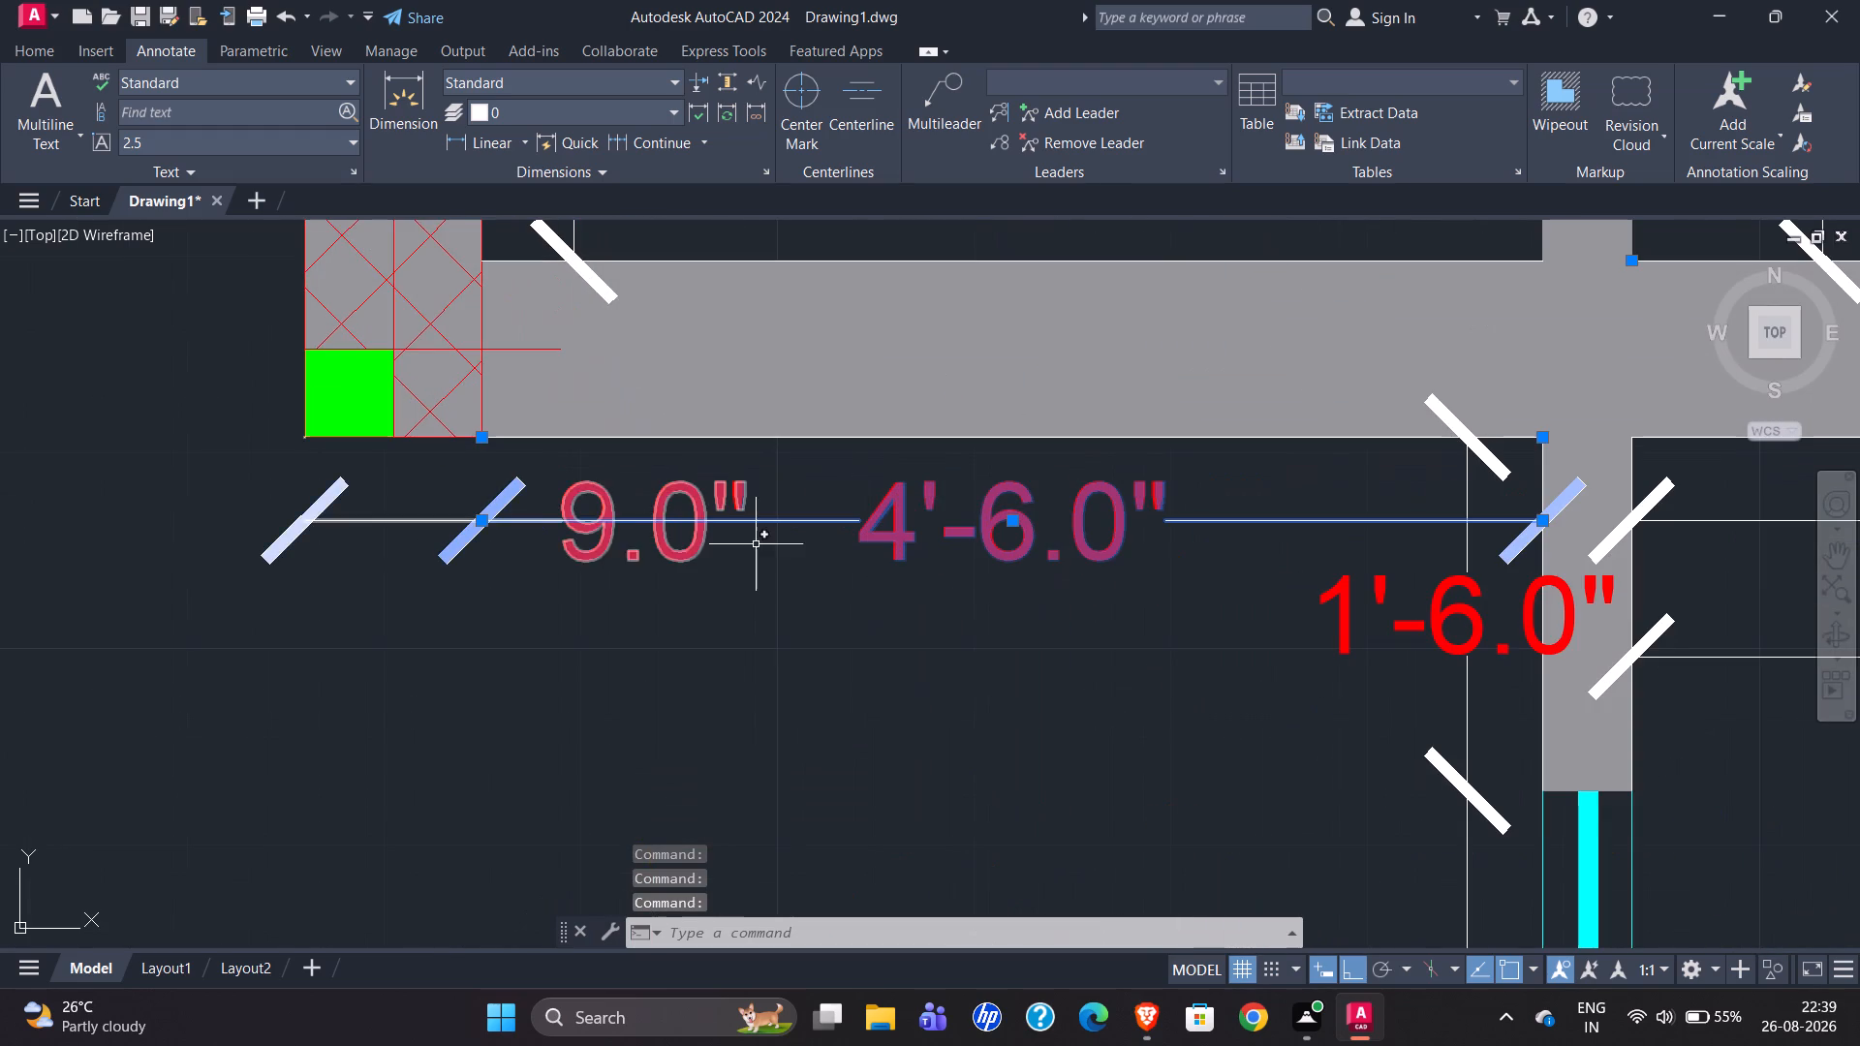
click(598, 493)
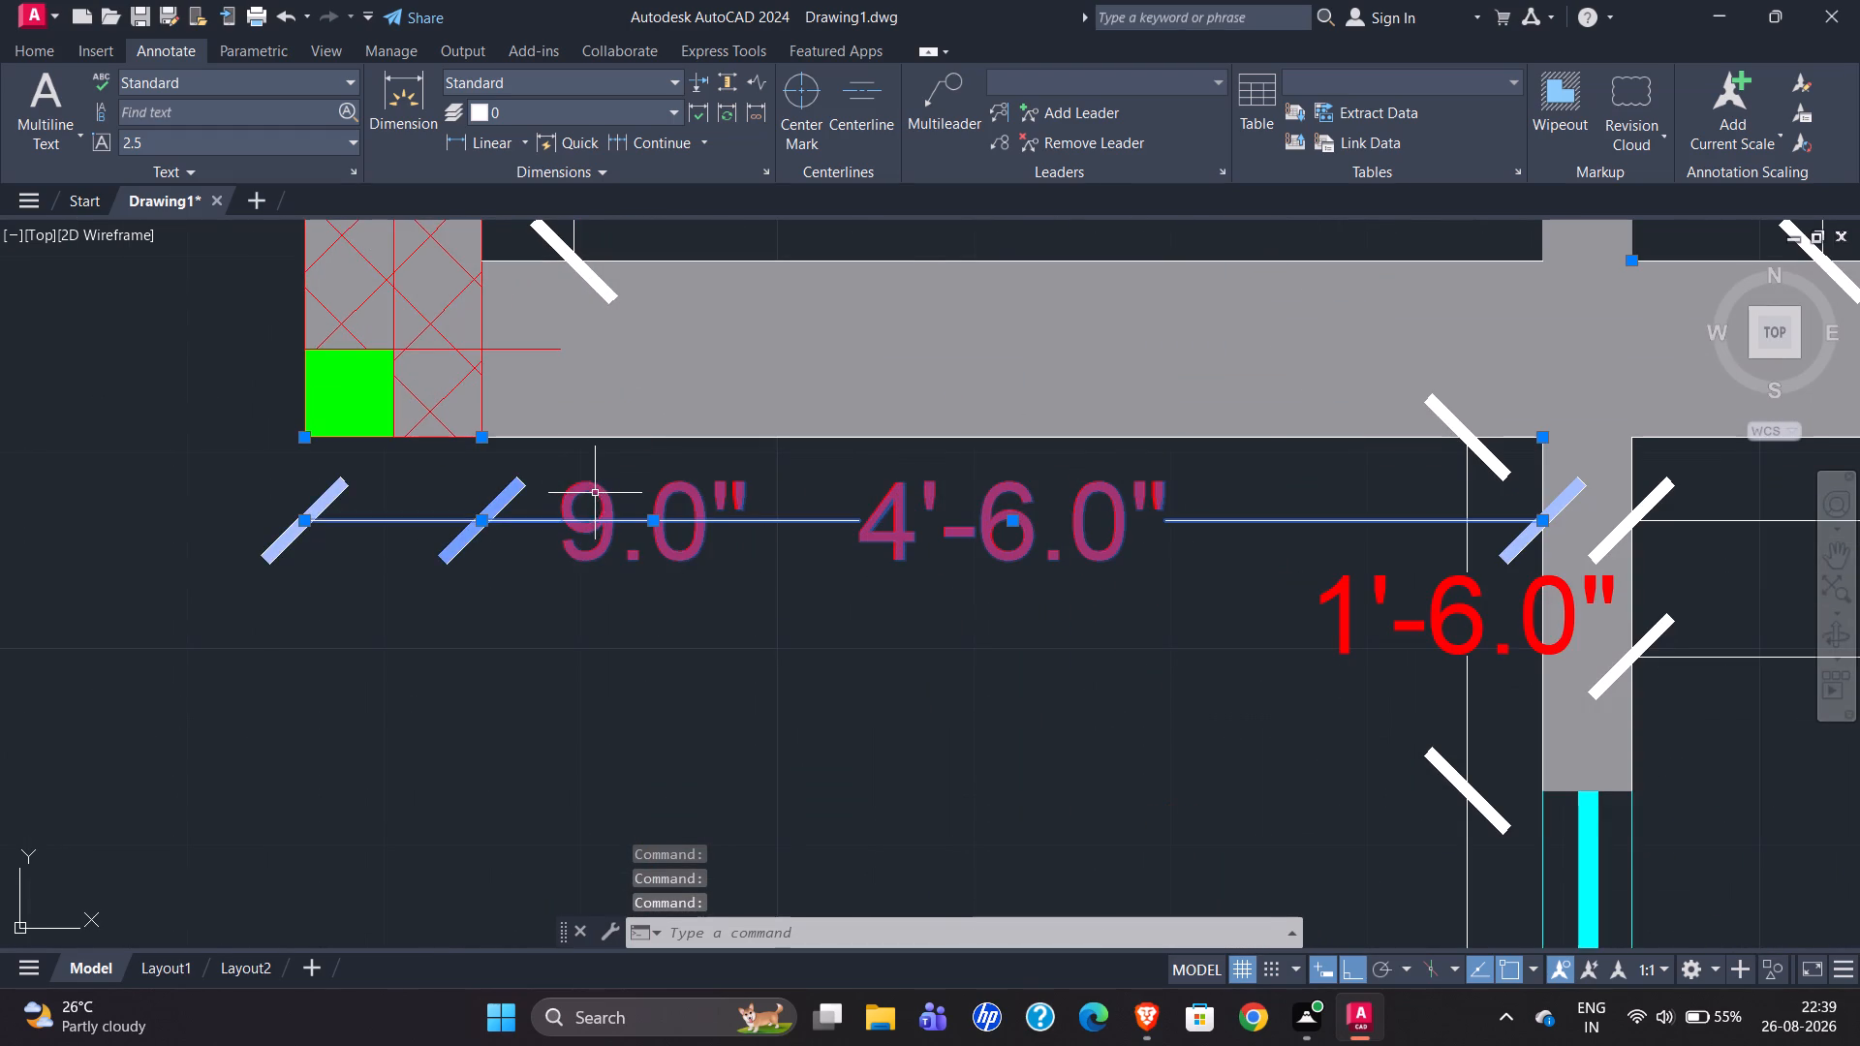
scroll(541, 474, down, 2)
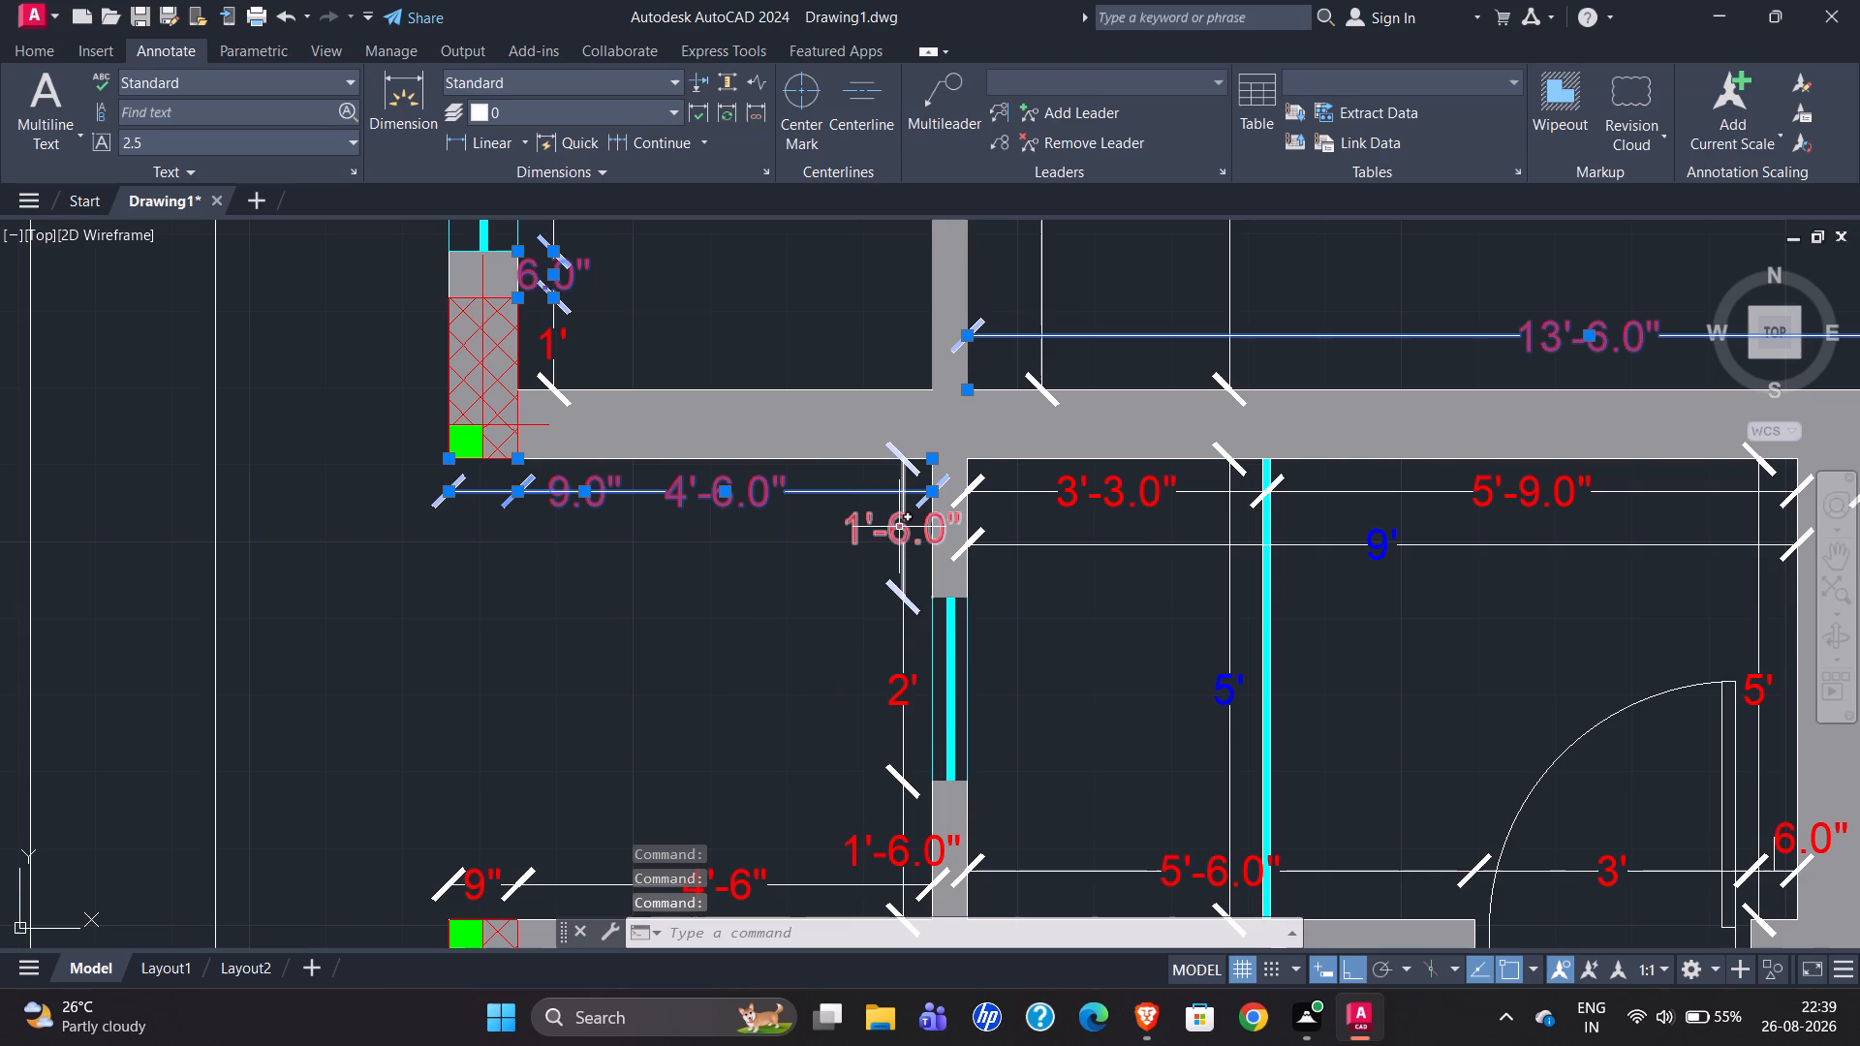
click(898, 530)
scroll(786, 378, down, 1)
scroll(834, 607, up, 2)
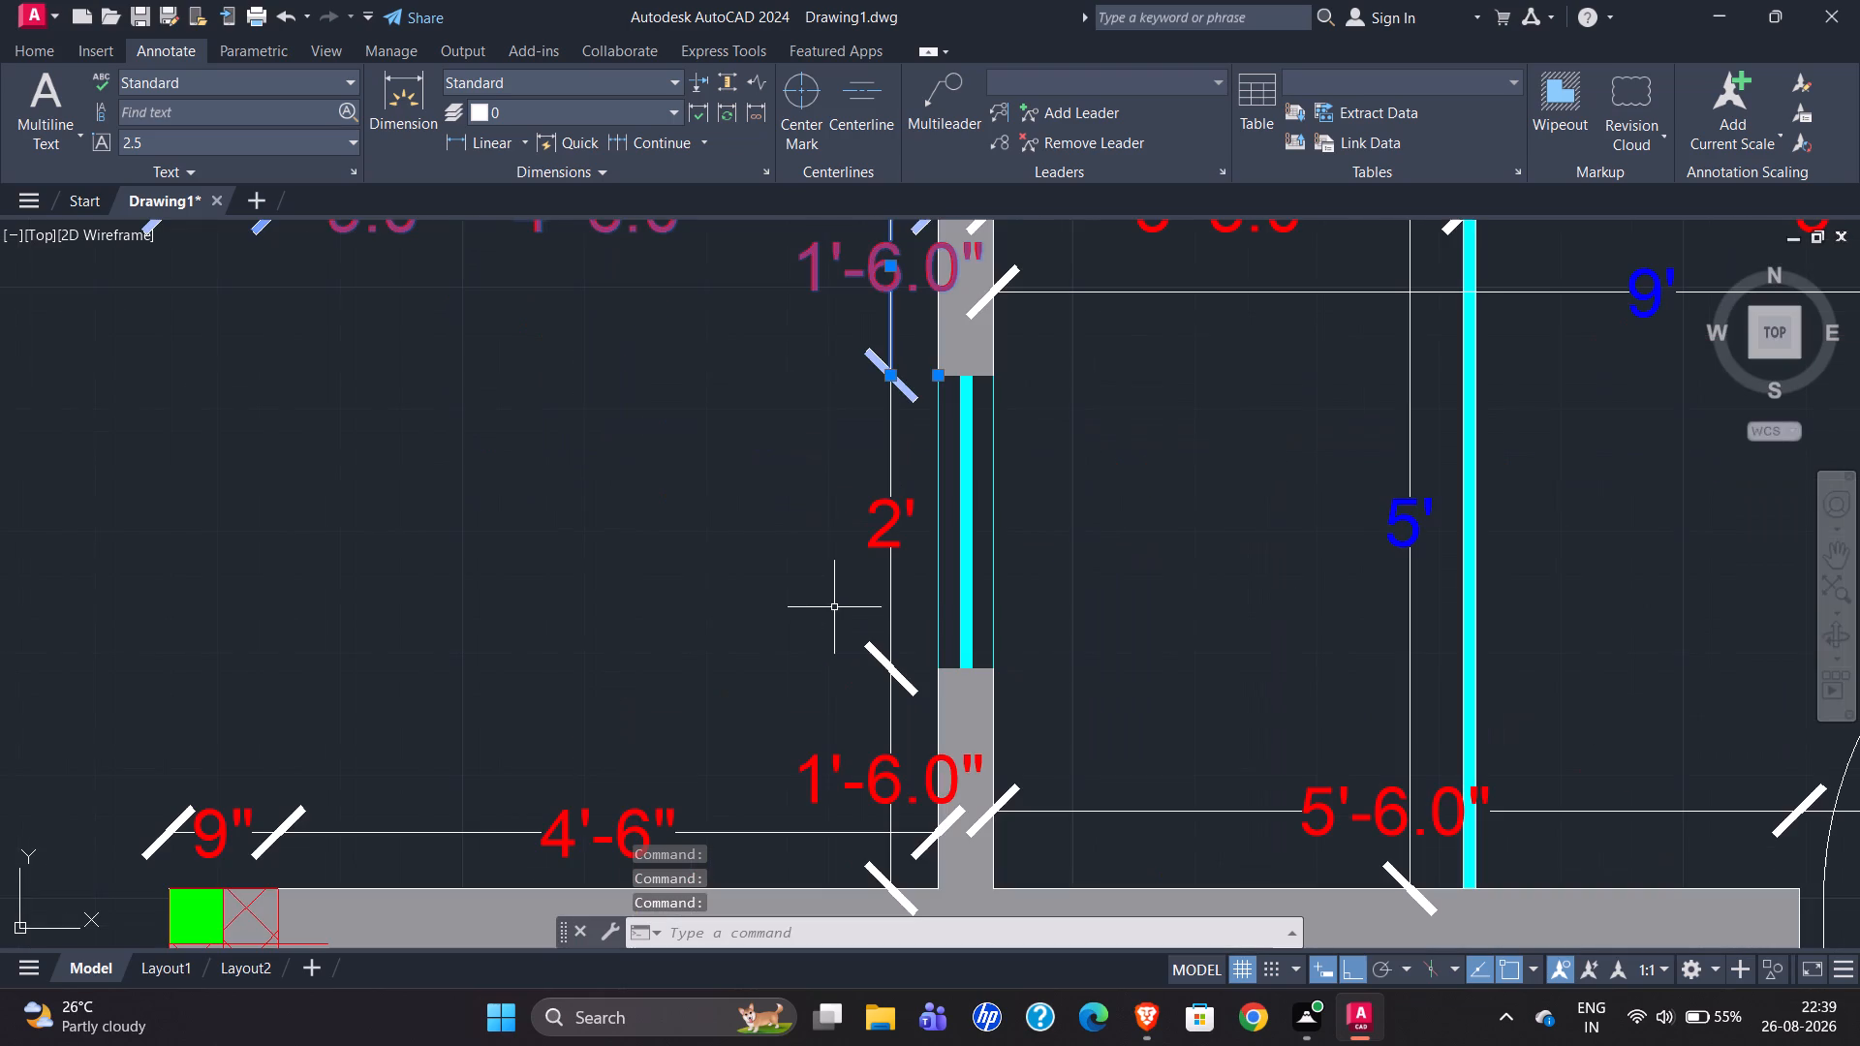
click(886, 774)
Add the 3'-3.0", 5'-9.0", 5'-6.0" and 6.0" dimensions inside the 9' by 5' room to the selection.
scroll(725, 438, down, 2)
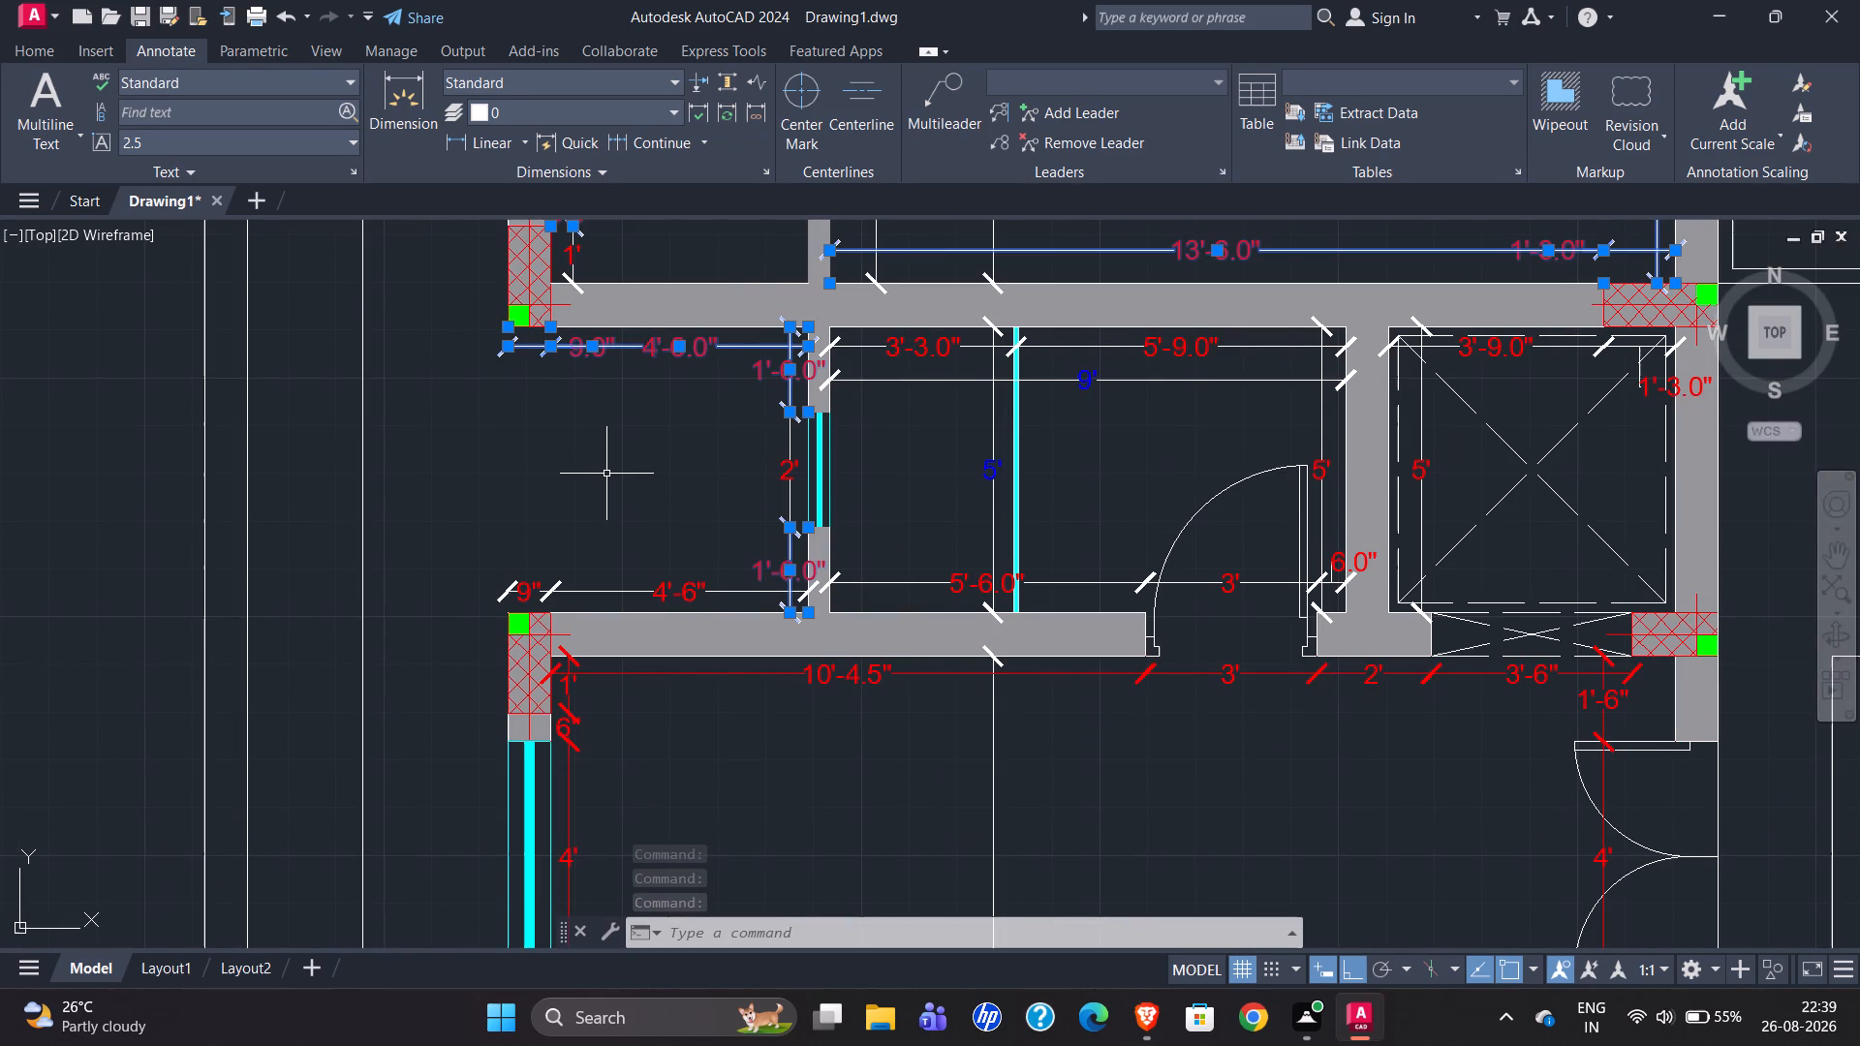
click(919, 344)
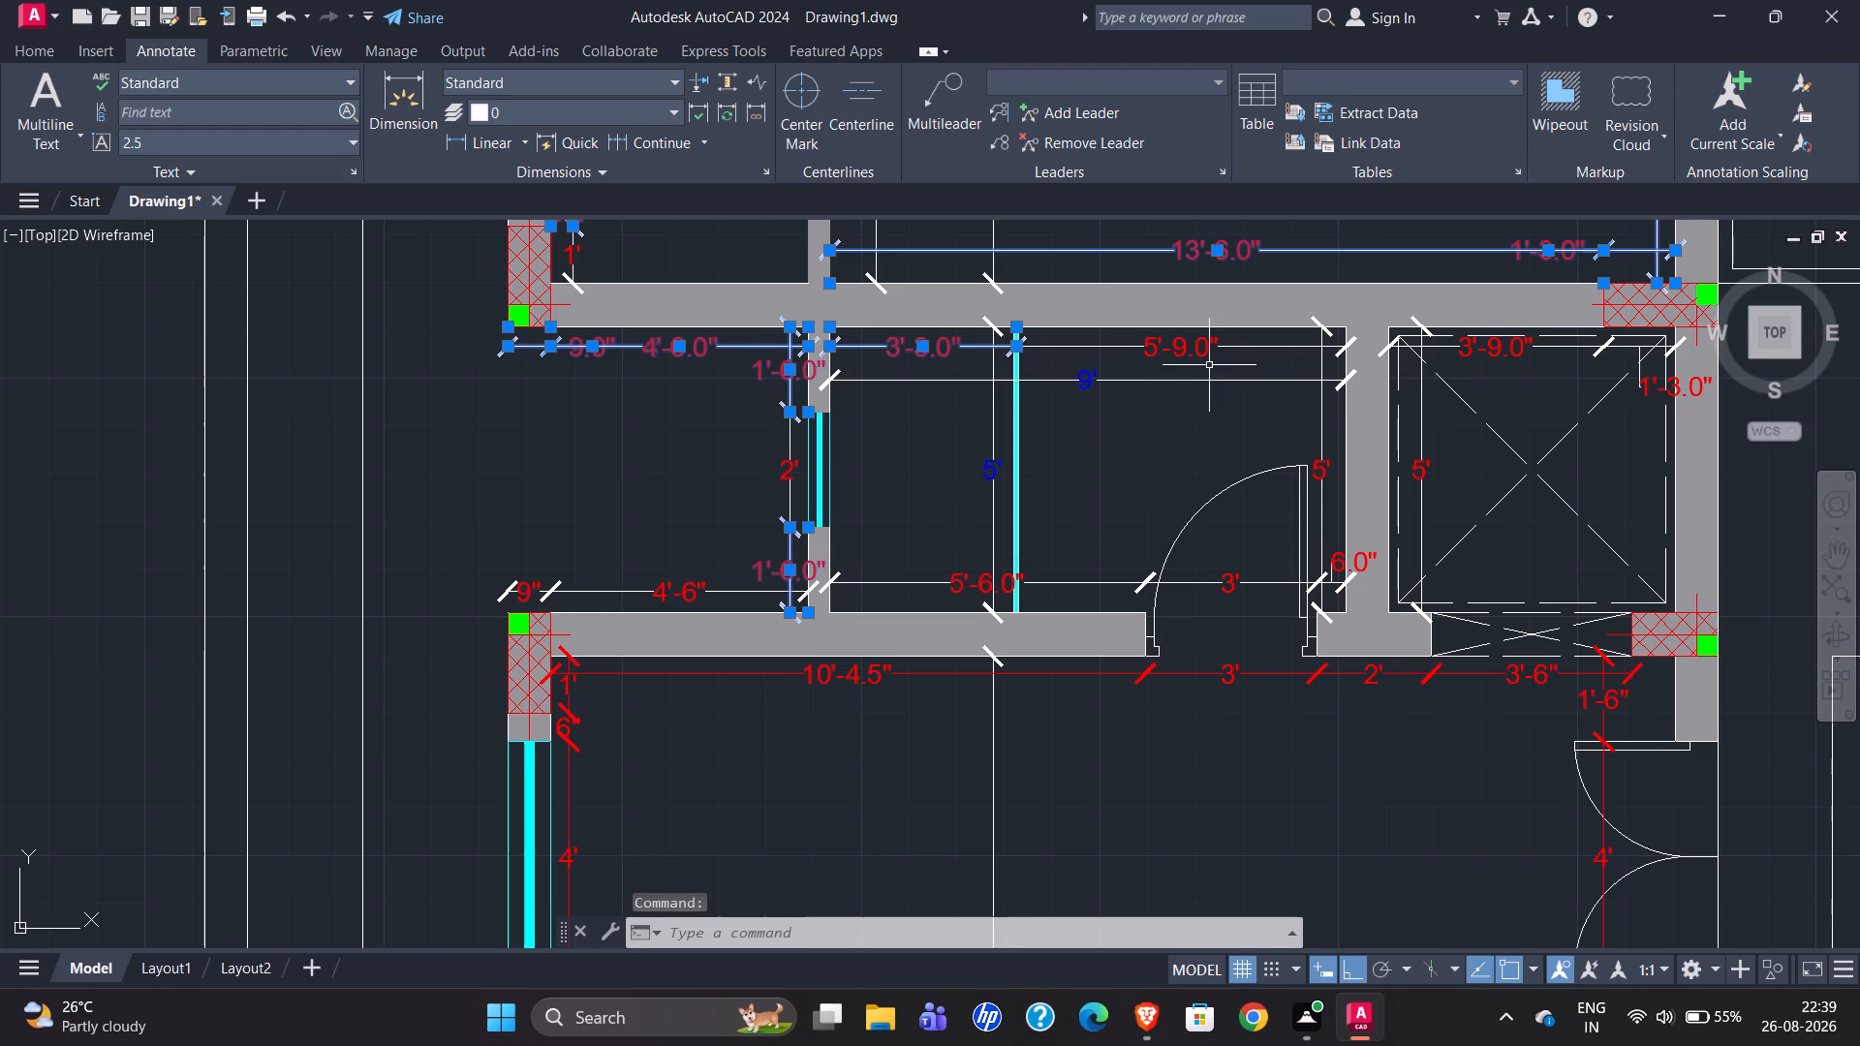
click(1179, 348)
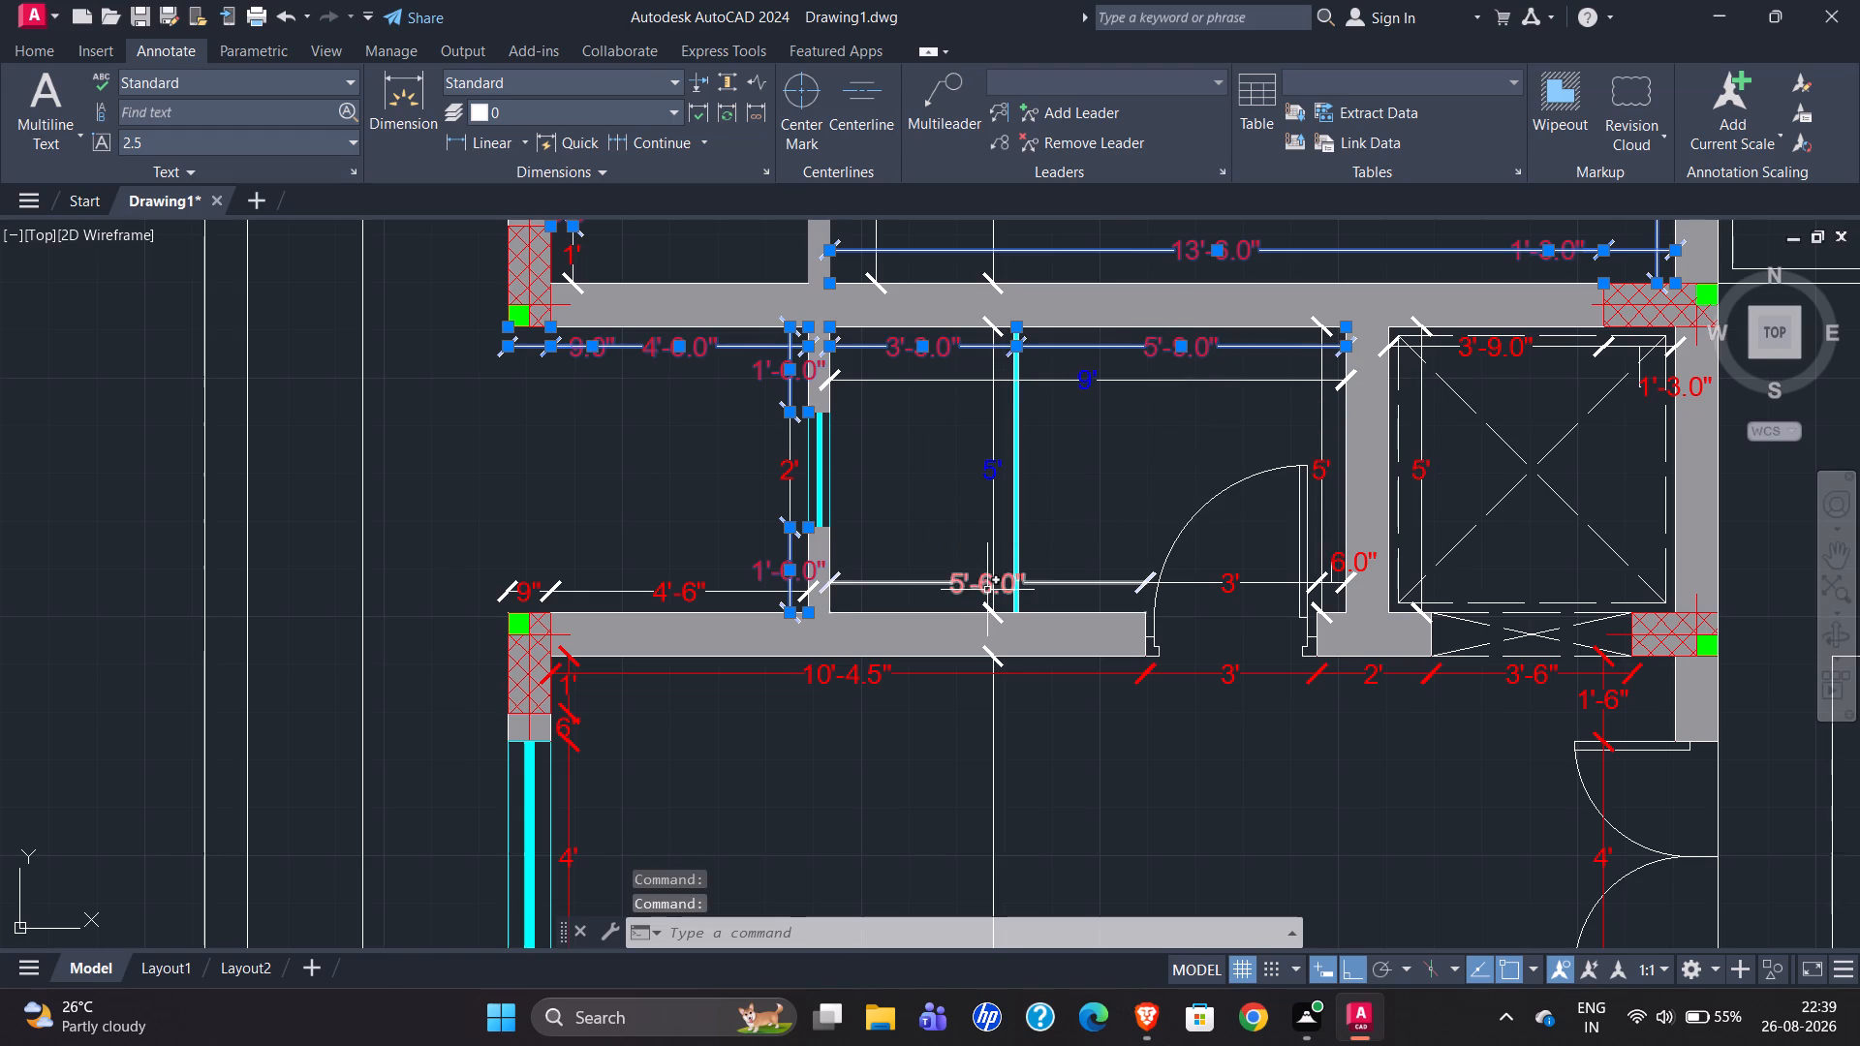
click(982, 585)
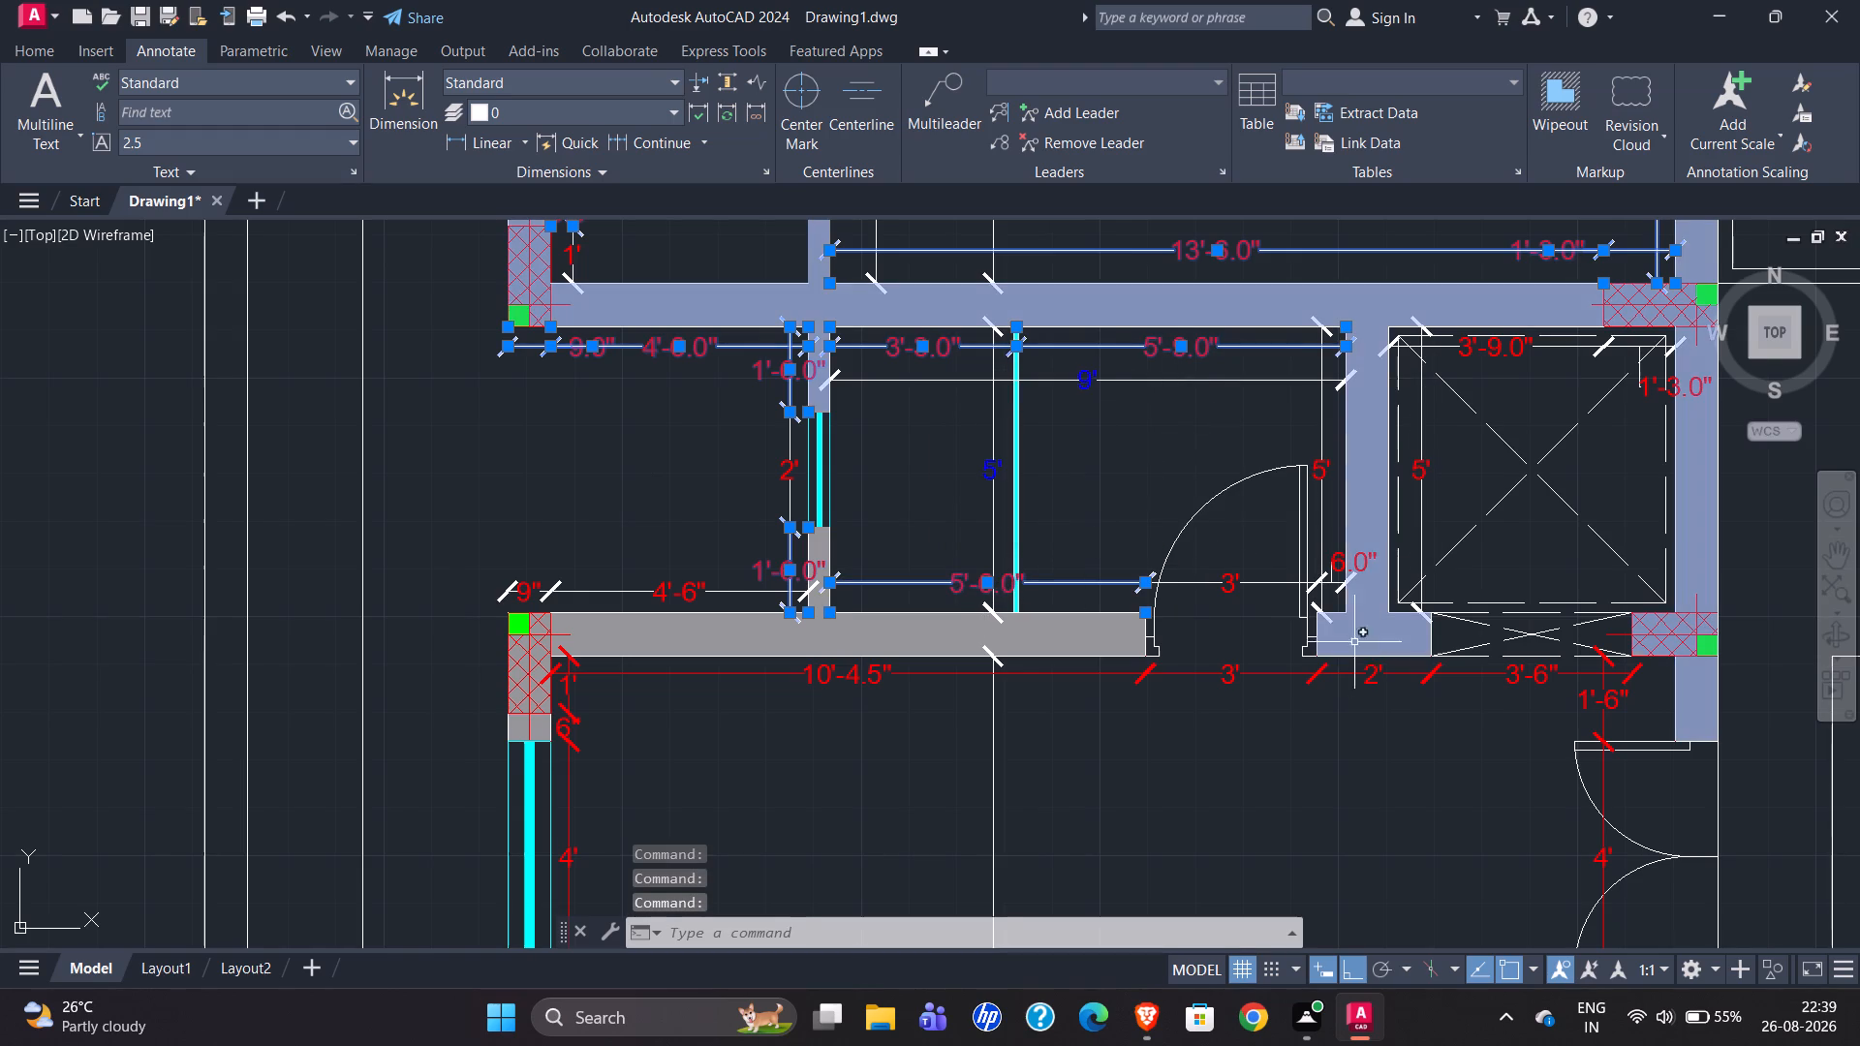
scroll(1358, 563, up, 2)
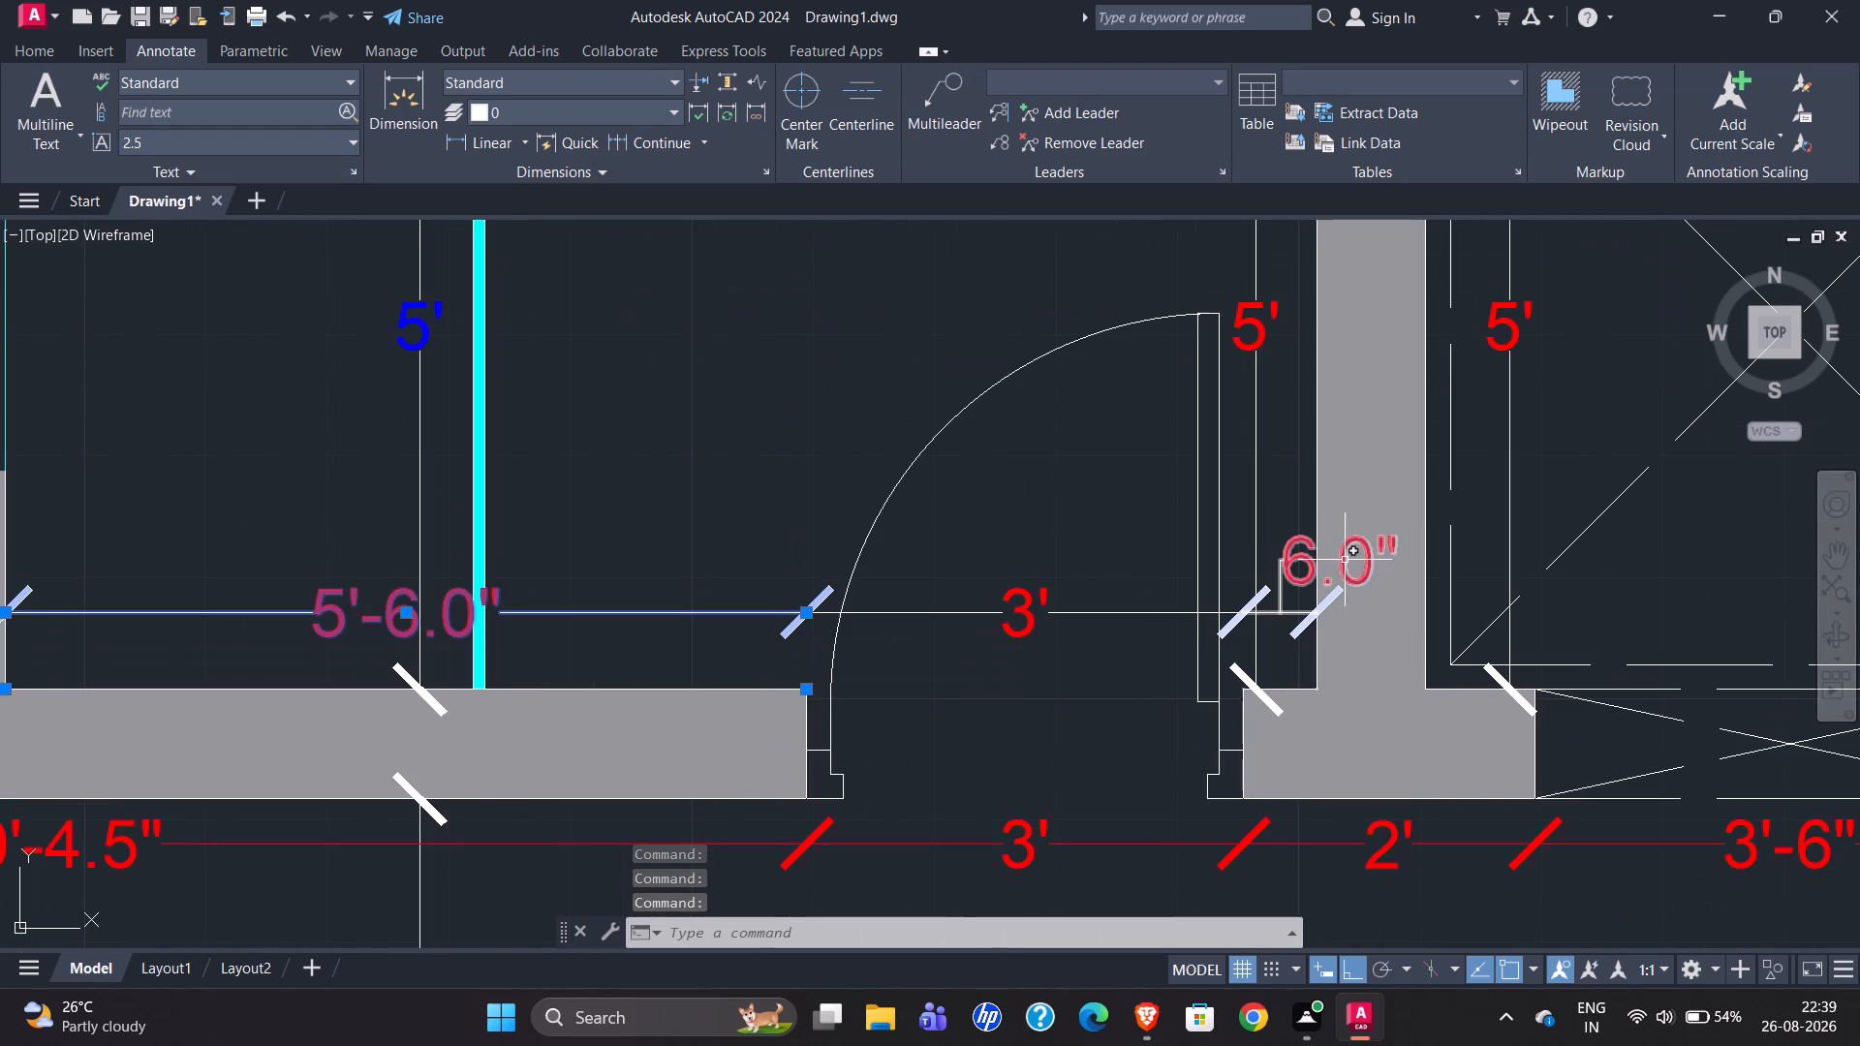
click(1291, 552)
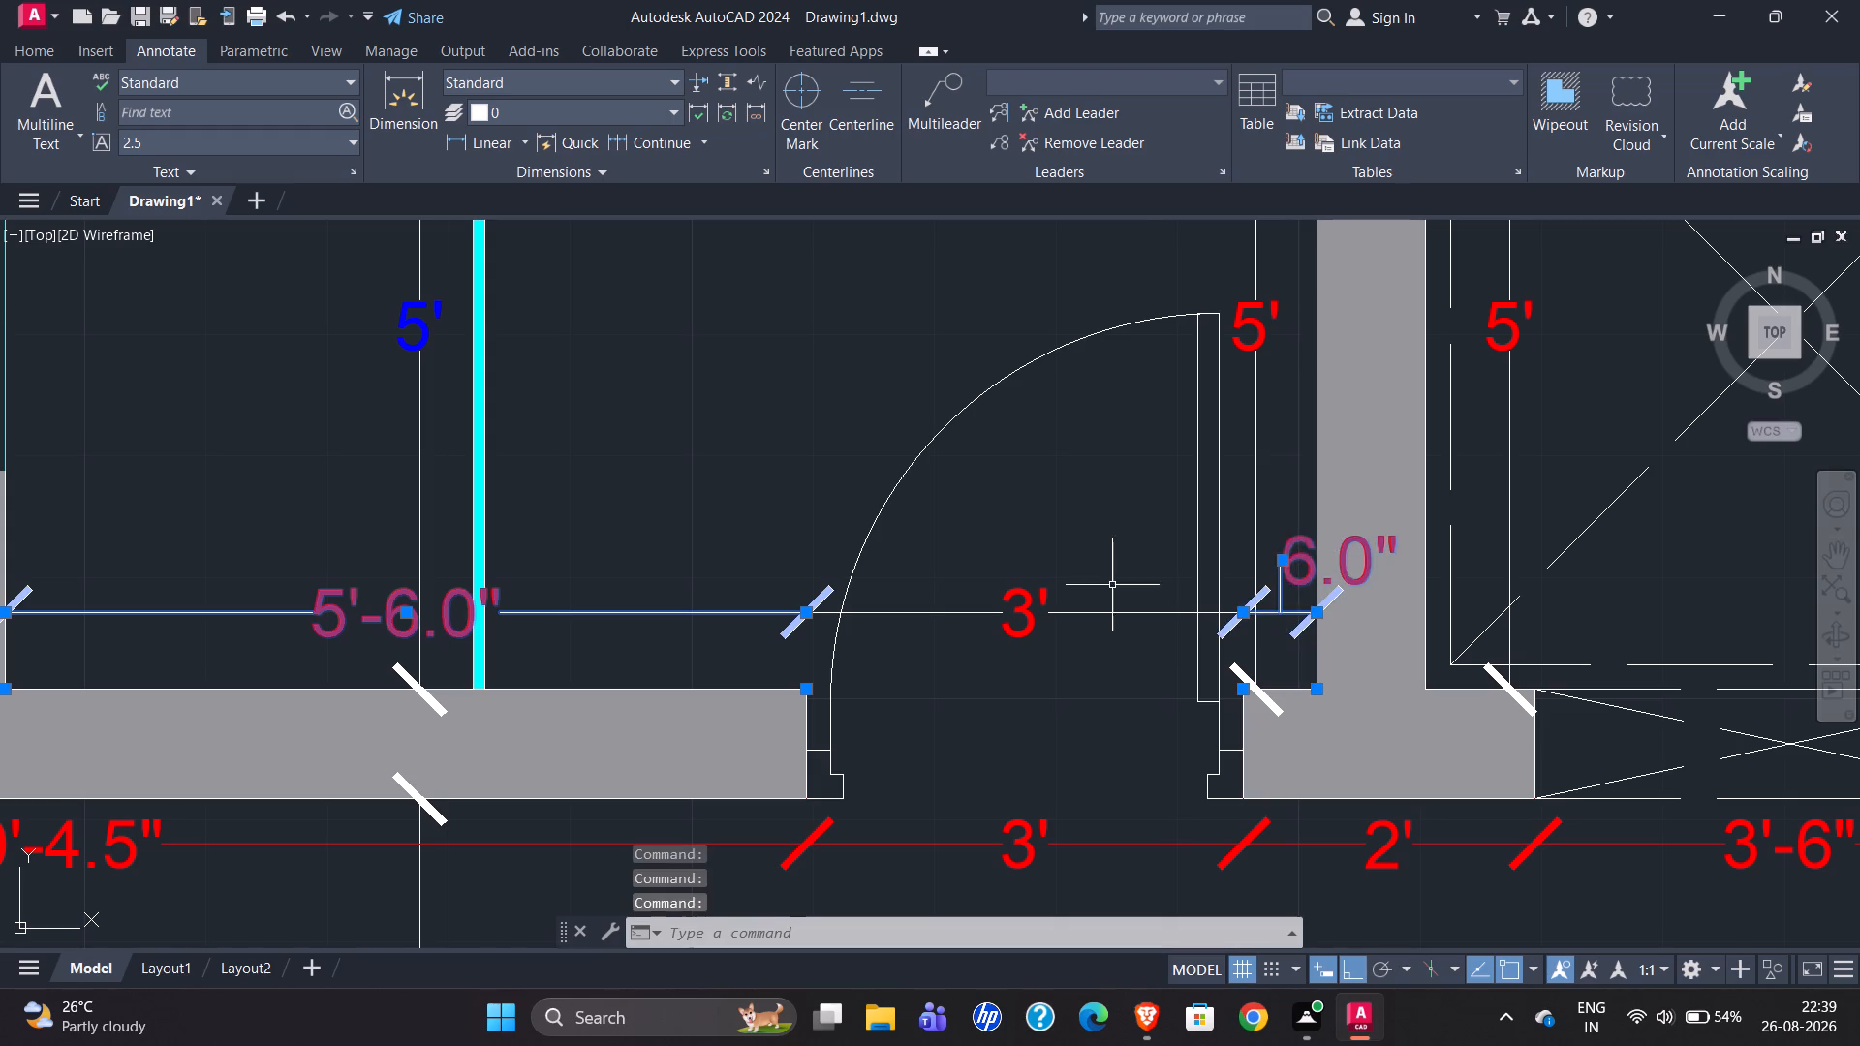
Add the 3'-9.0" and 1'-3.0" dimensions in the crossed dashed space east of the 9' by 5' room to the selection.
scroll(917, 647, down, 2)
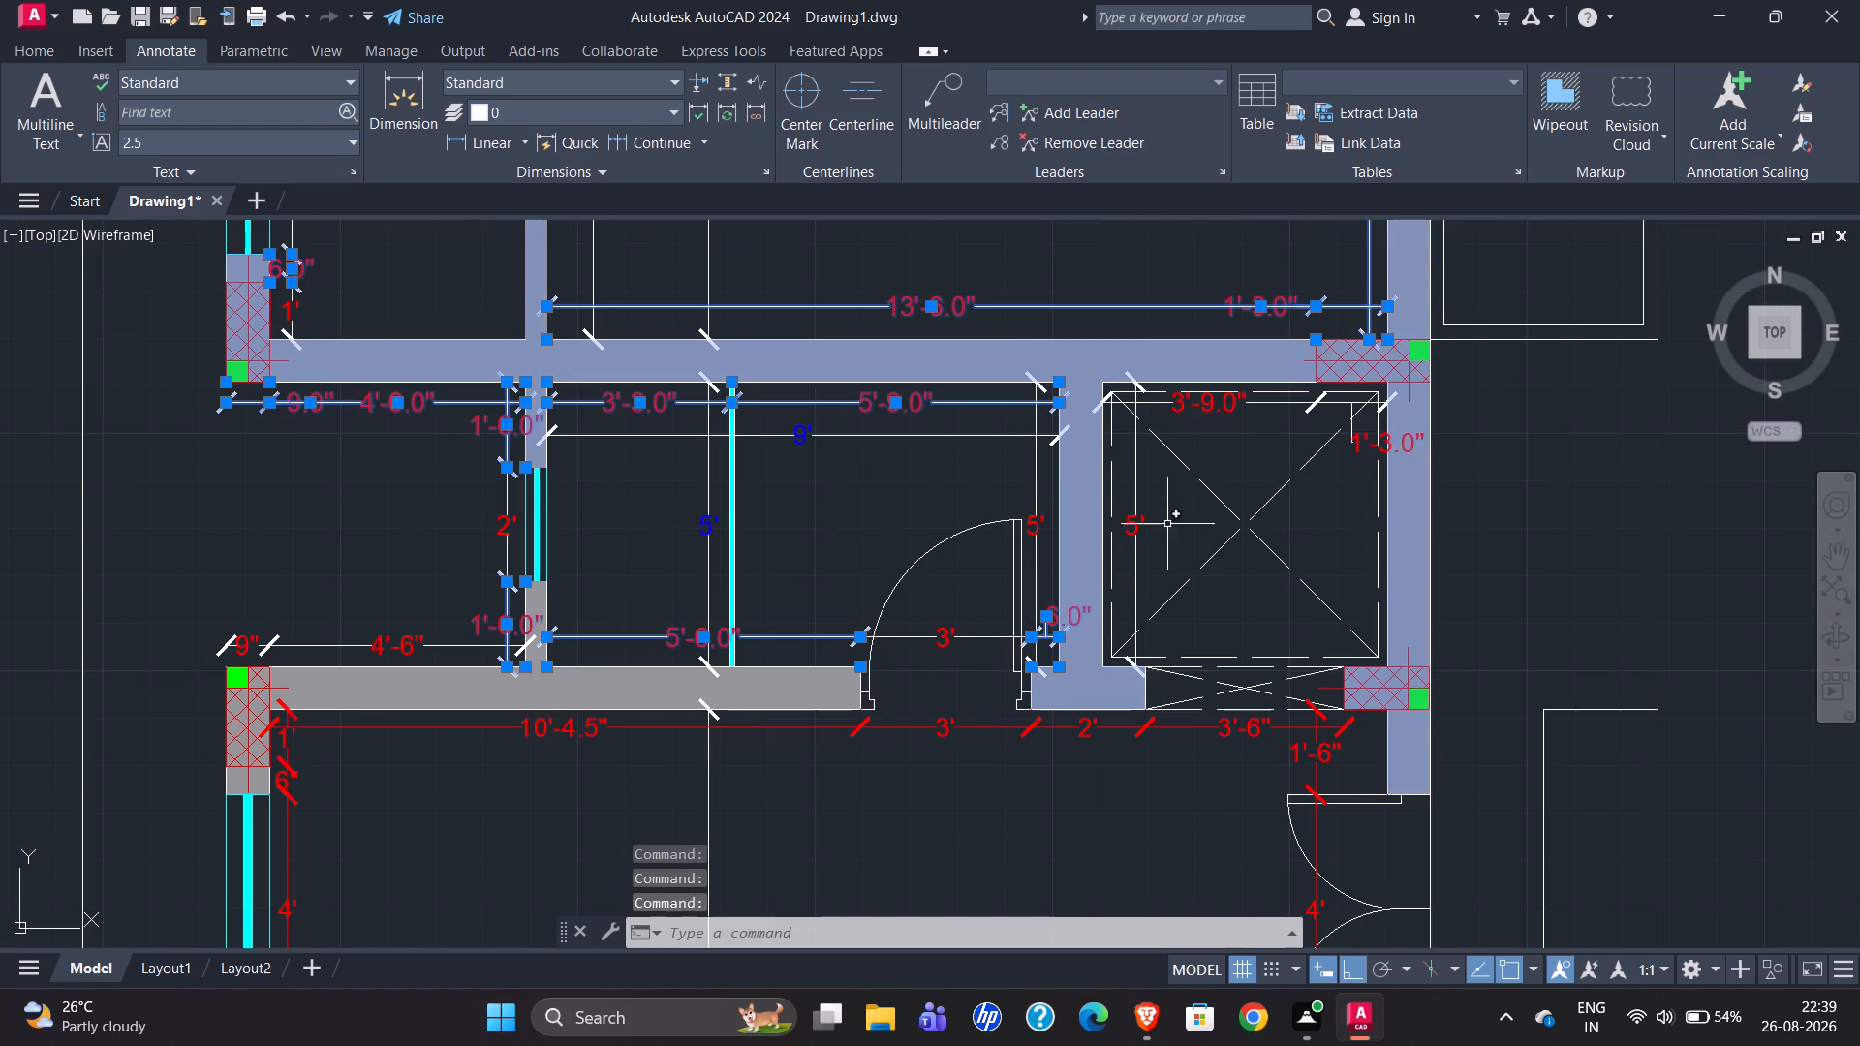
click(1202, 407)
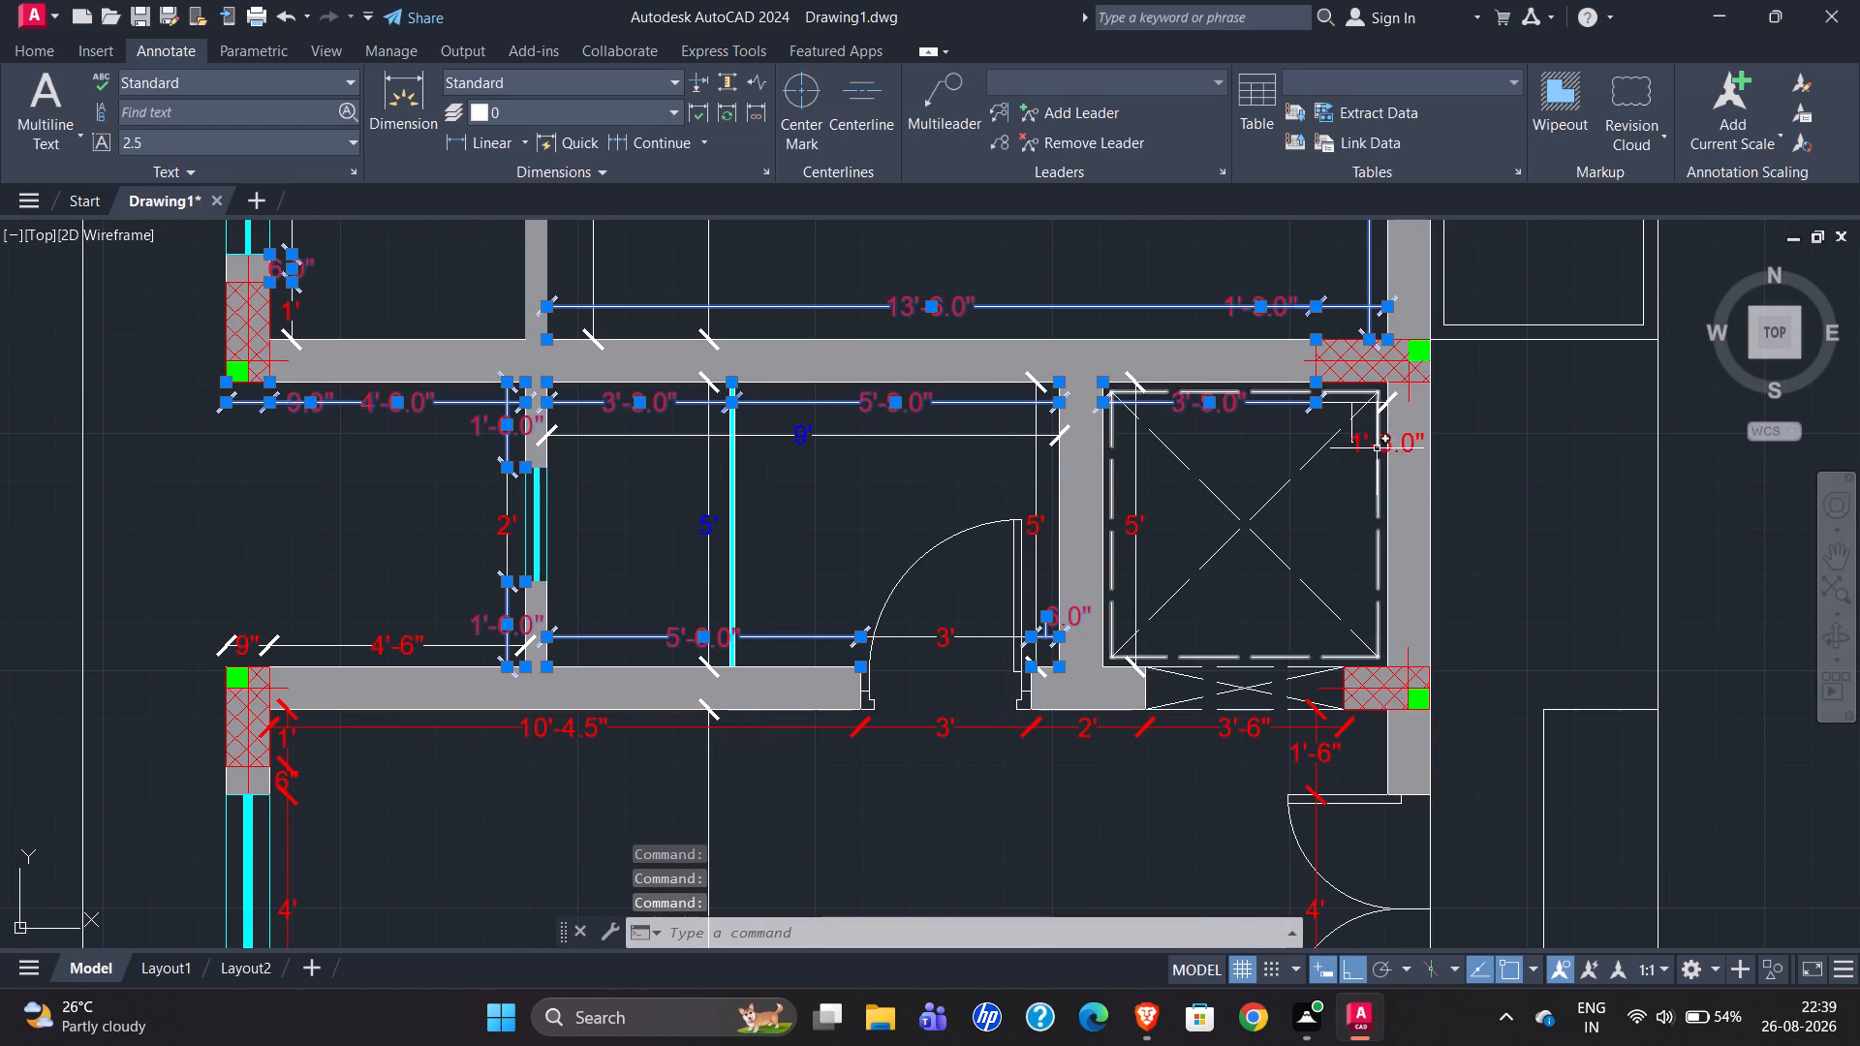
click(1383, 443)
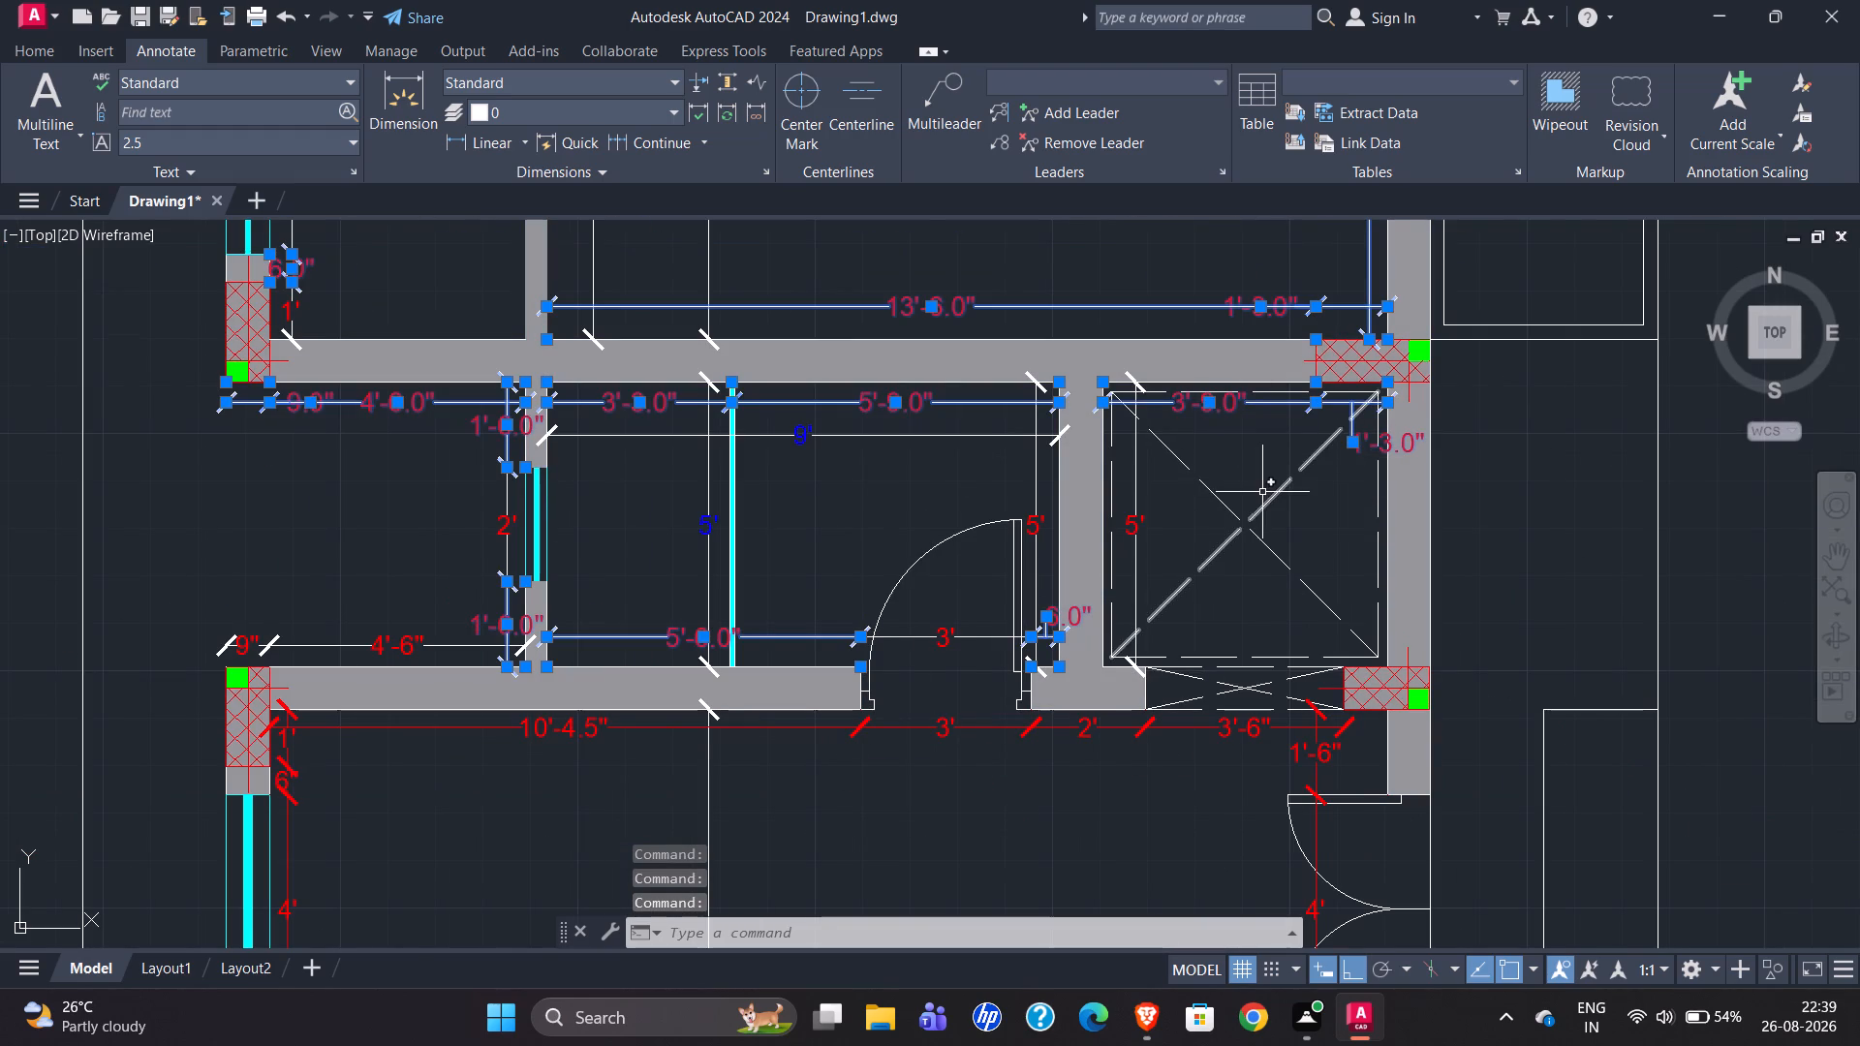
Examine the dimensions around the large room south of the 9' by 5' room for labels with a needless trailing decimal.
scroll(1350, 440, up, 3)
scroll(1271, 446, down, 2)
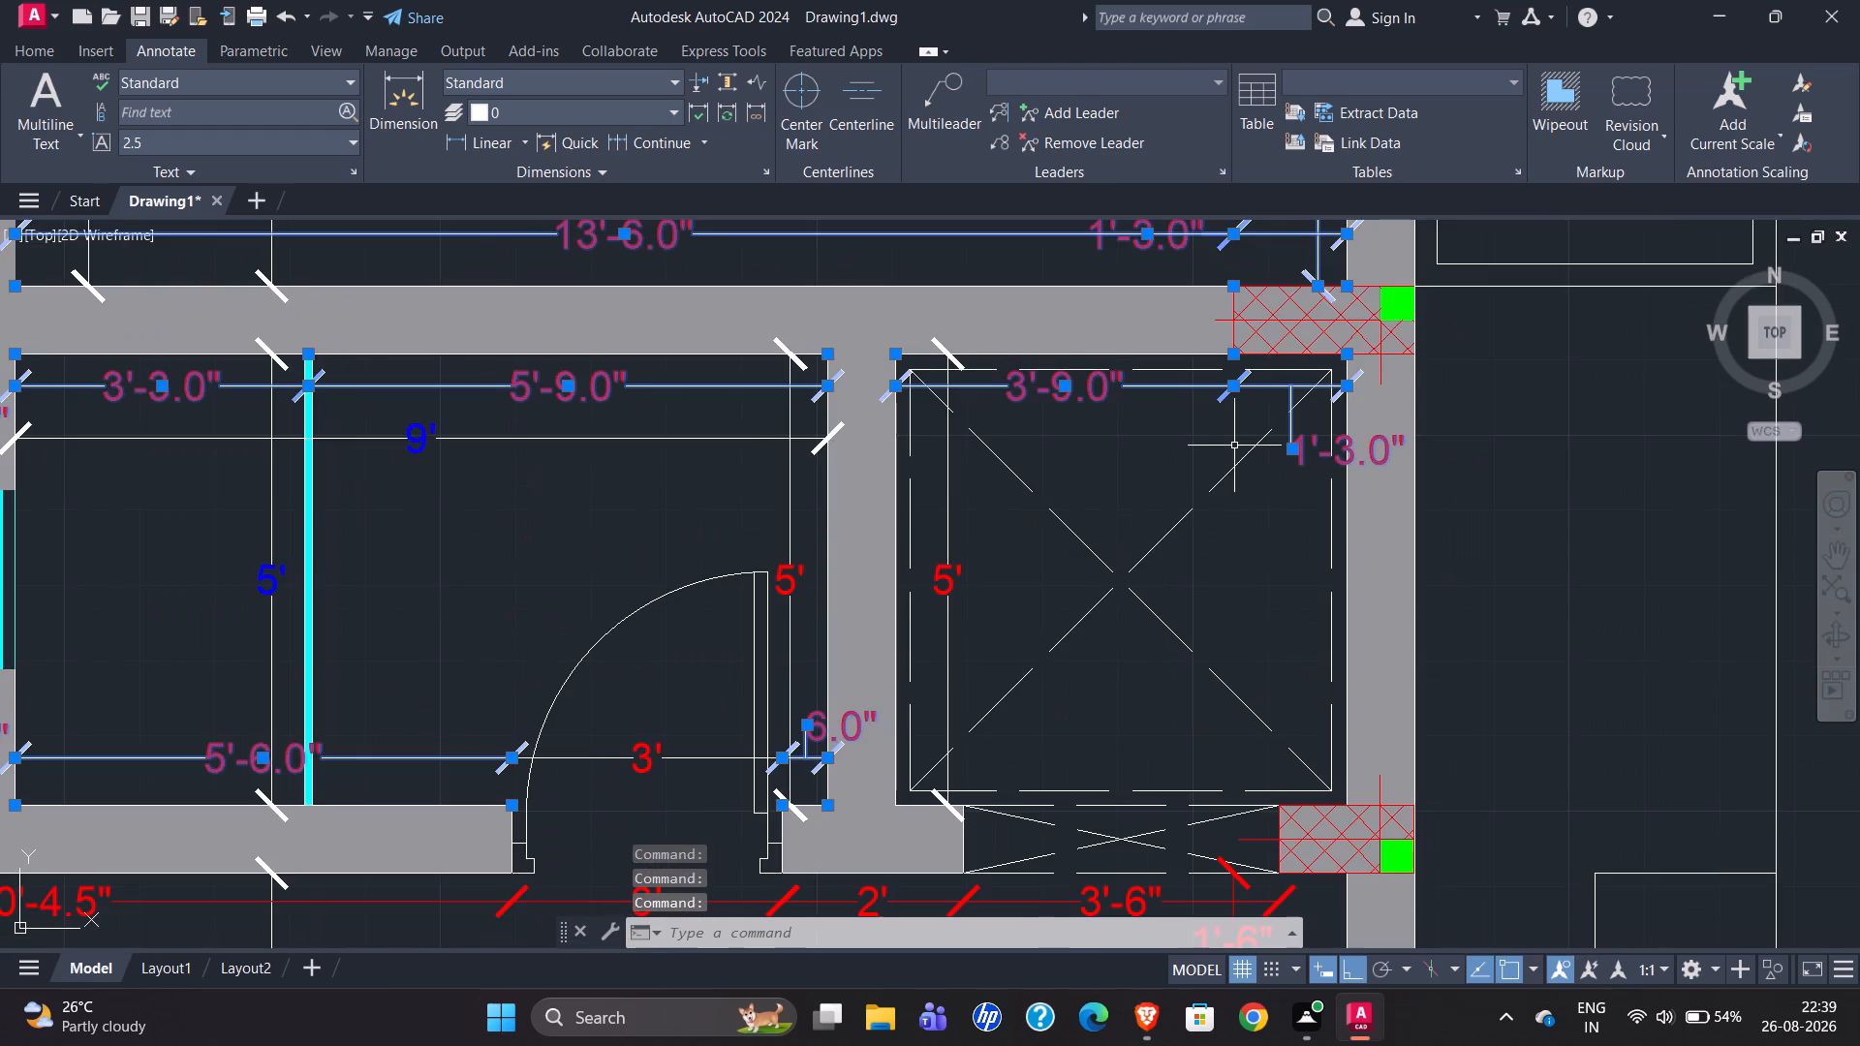
scroll(1233, 444, down, 2)
scroll(1178, 688, up, 2)
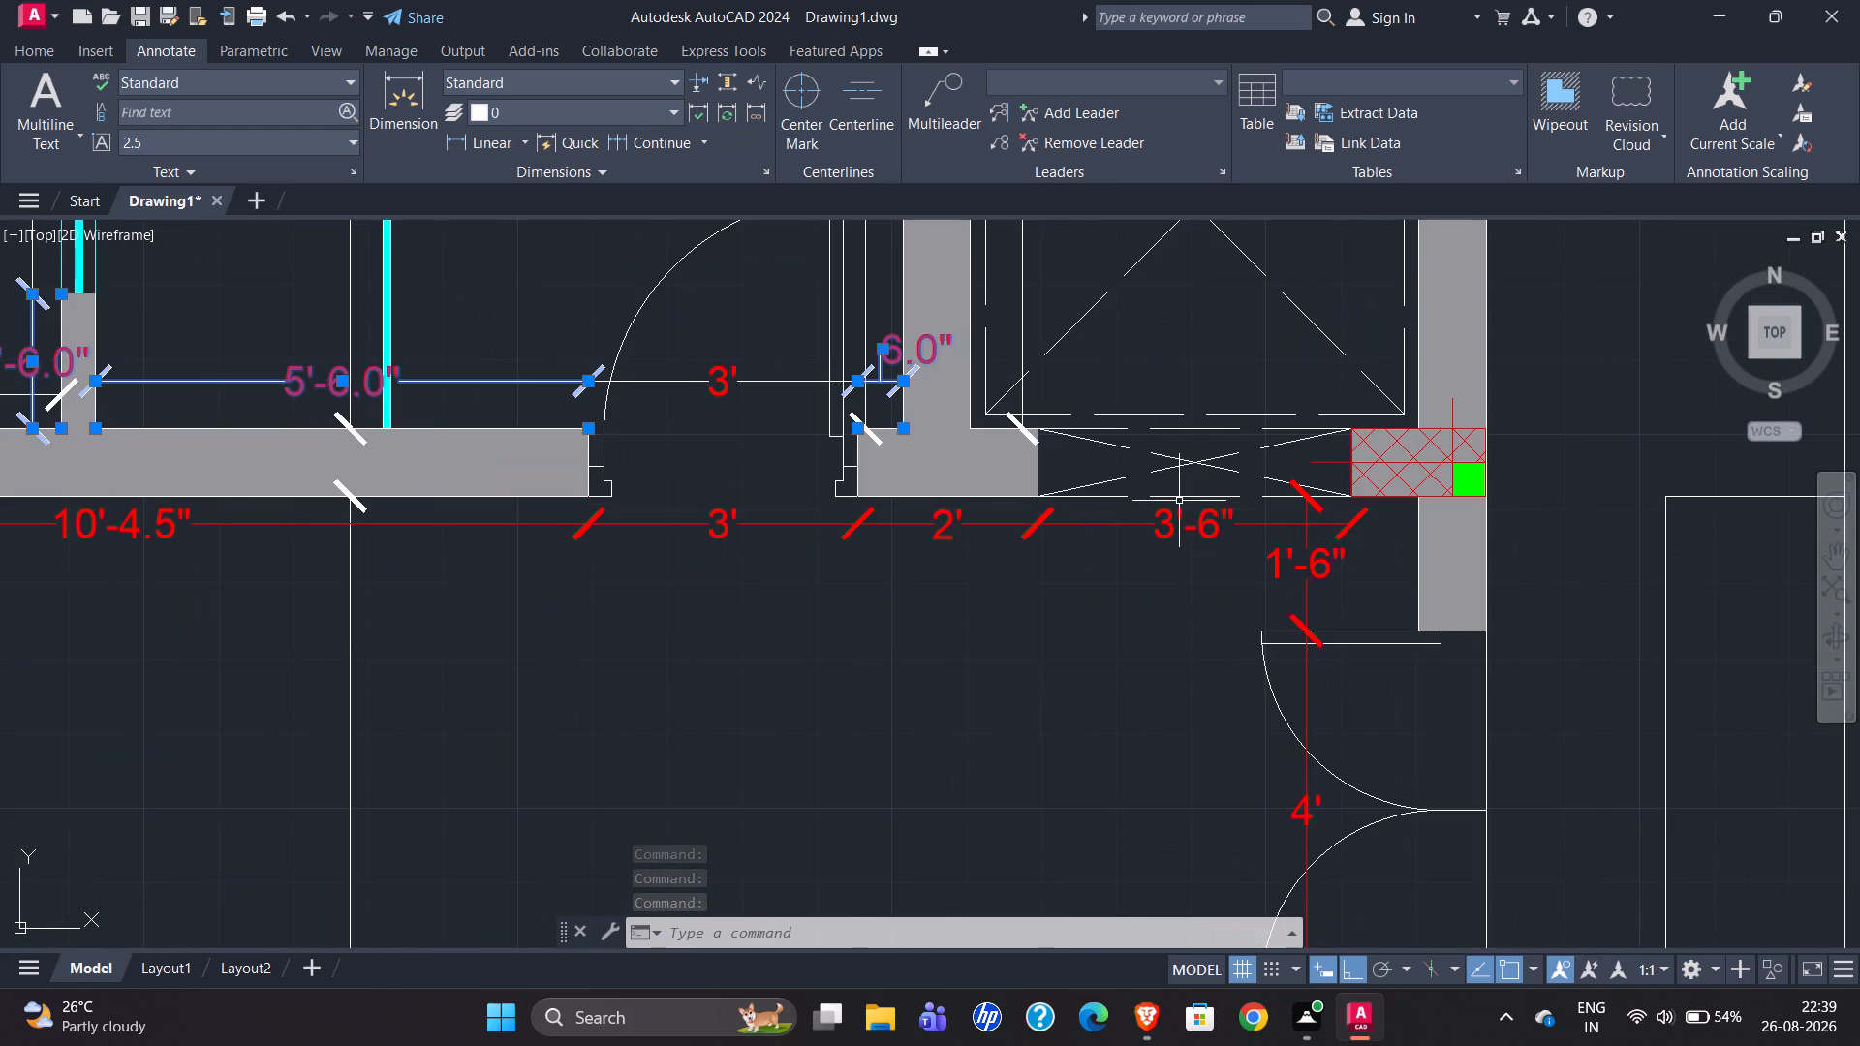
scroll(1144, 385, down, 1)
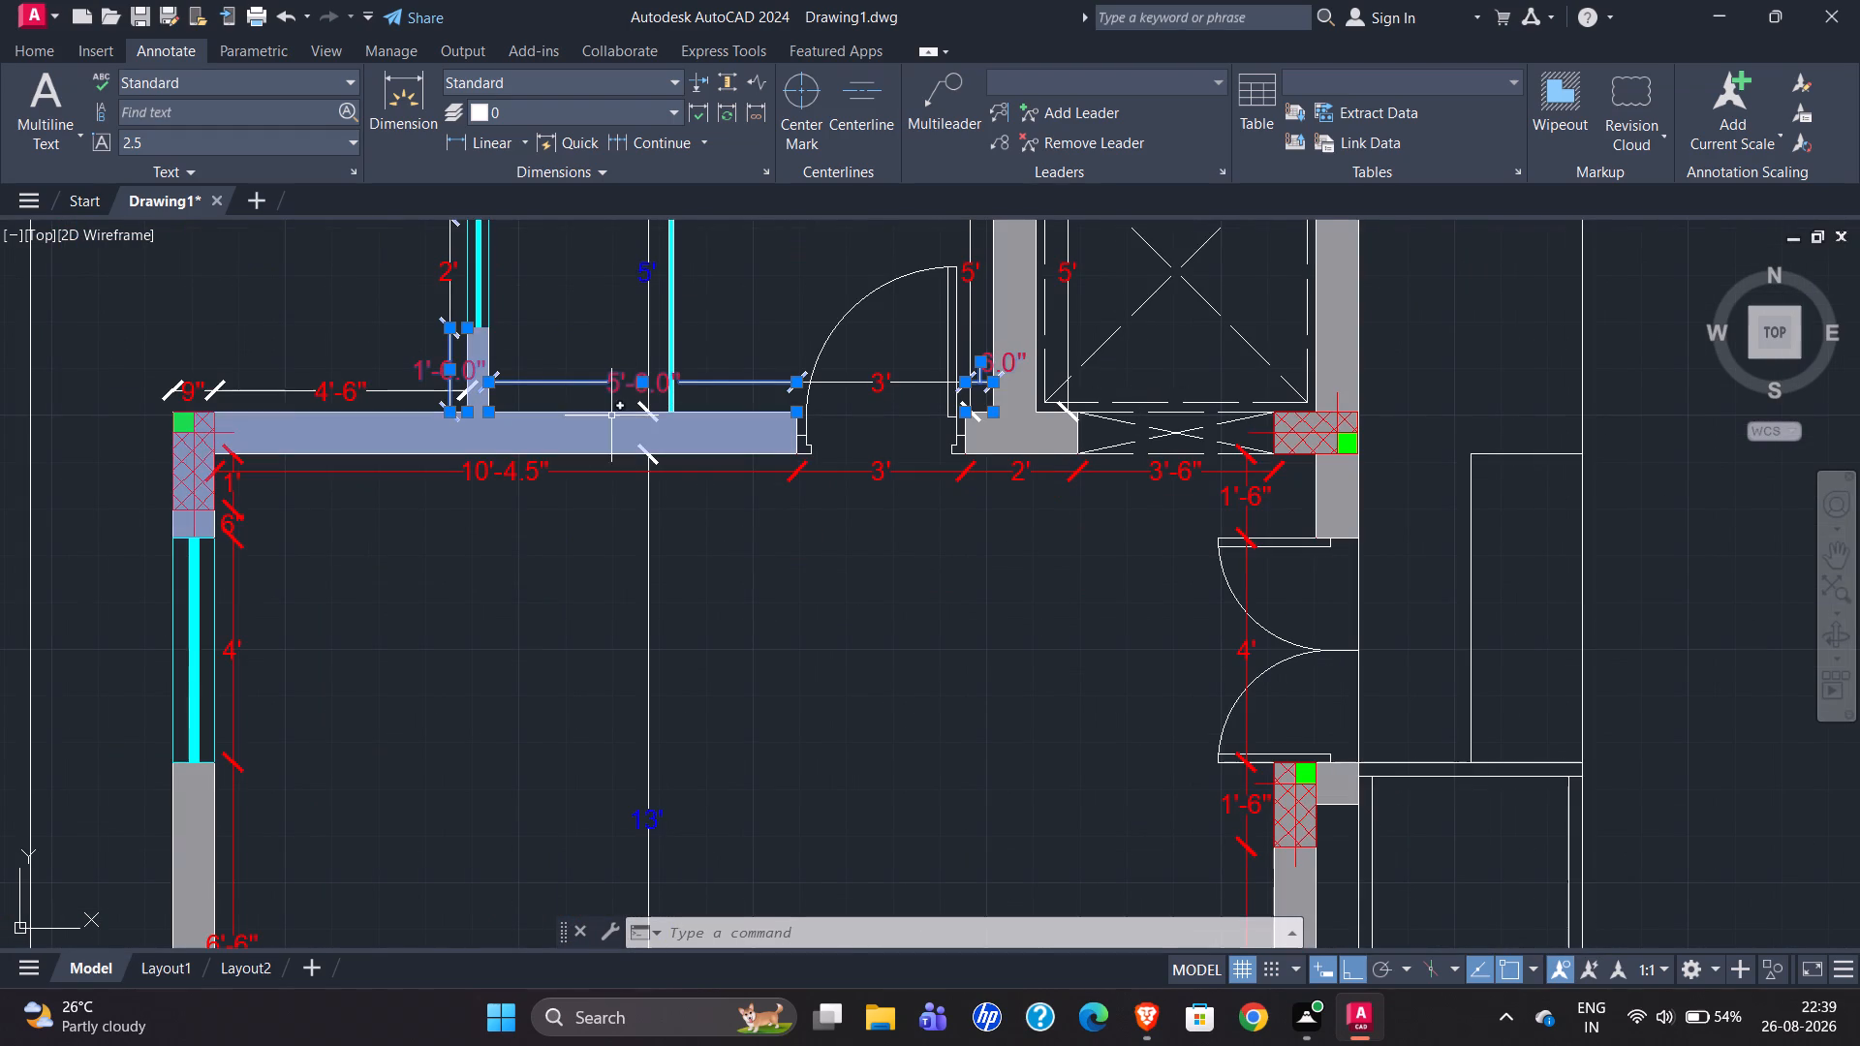
scroll(698, 391, down, 1)
scroll(514, 910, up, 1)
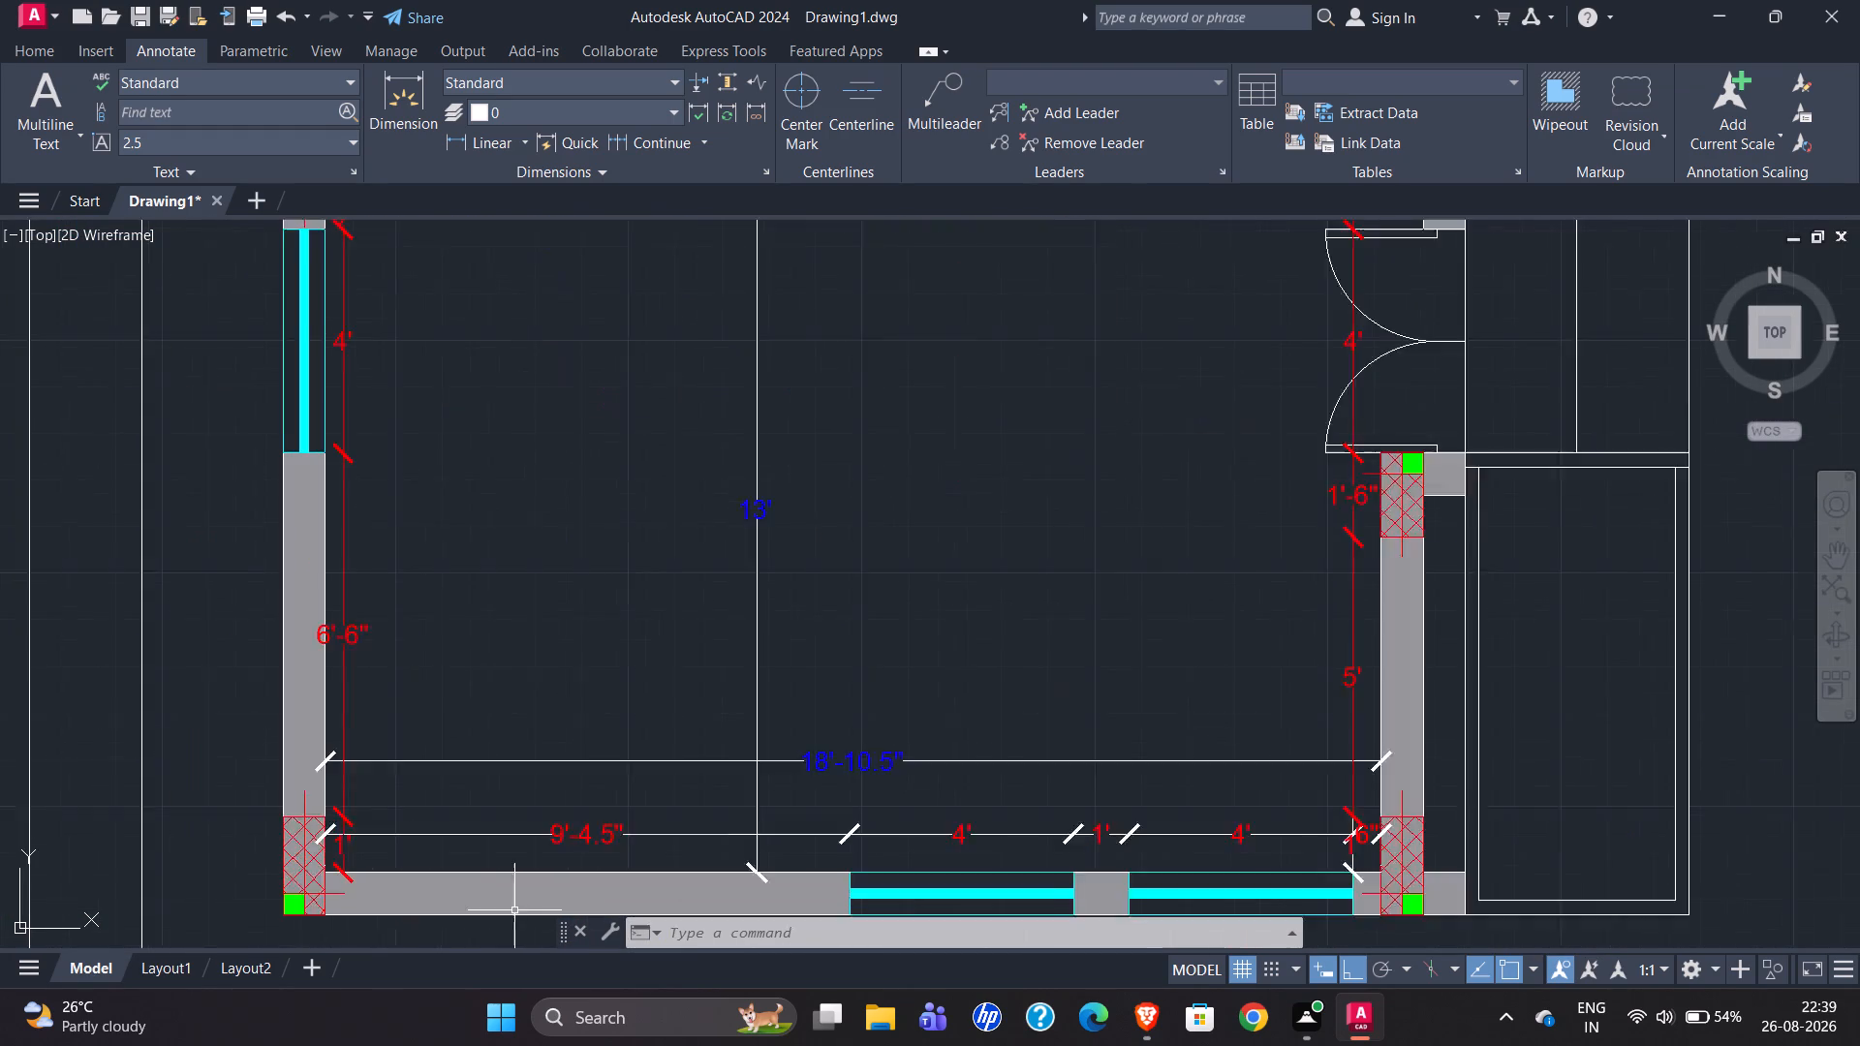
scroll(514, 909, up, 1)
scroll(213, 593, down, 2)
scroll(976, 720, up, 2)
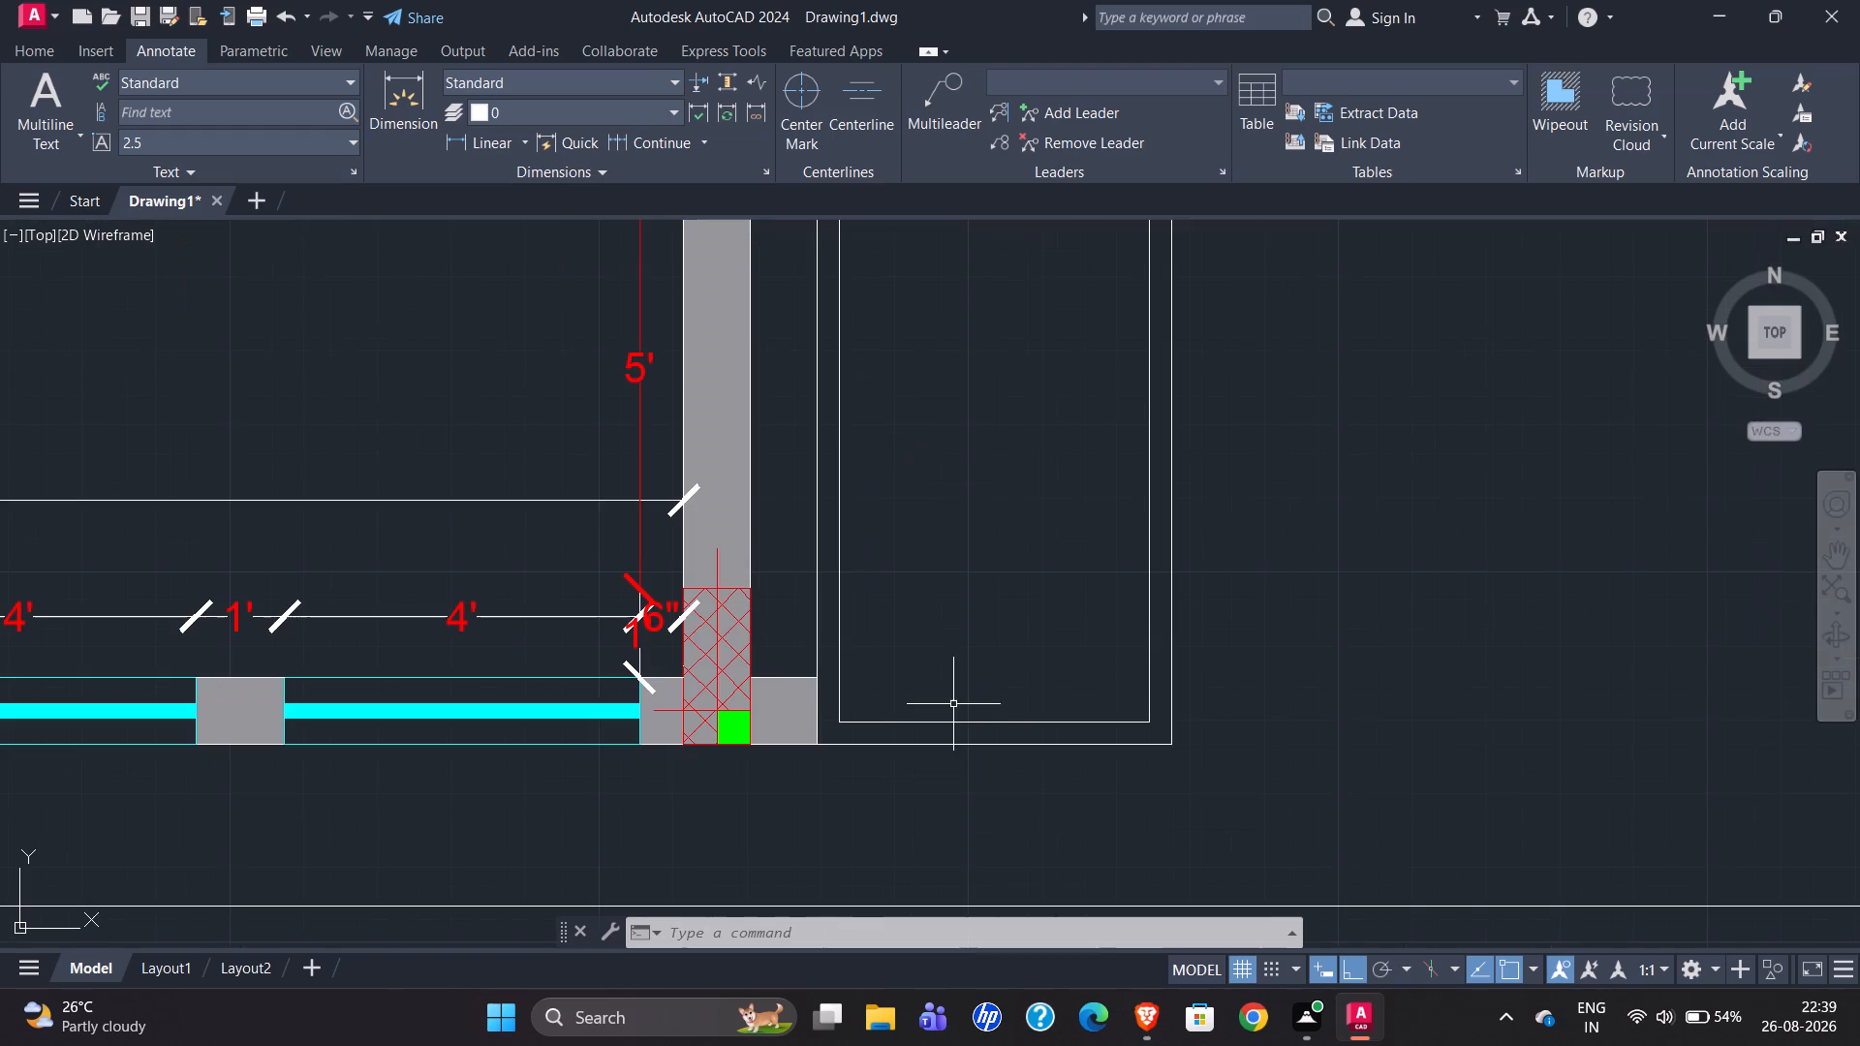
scroll(778, 724, down, 3)
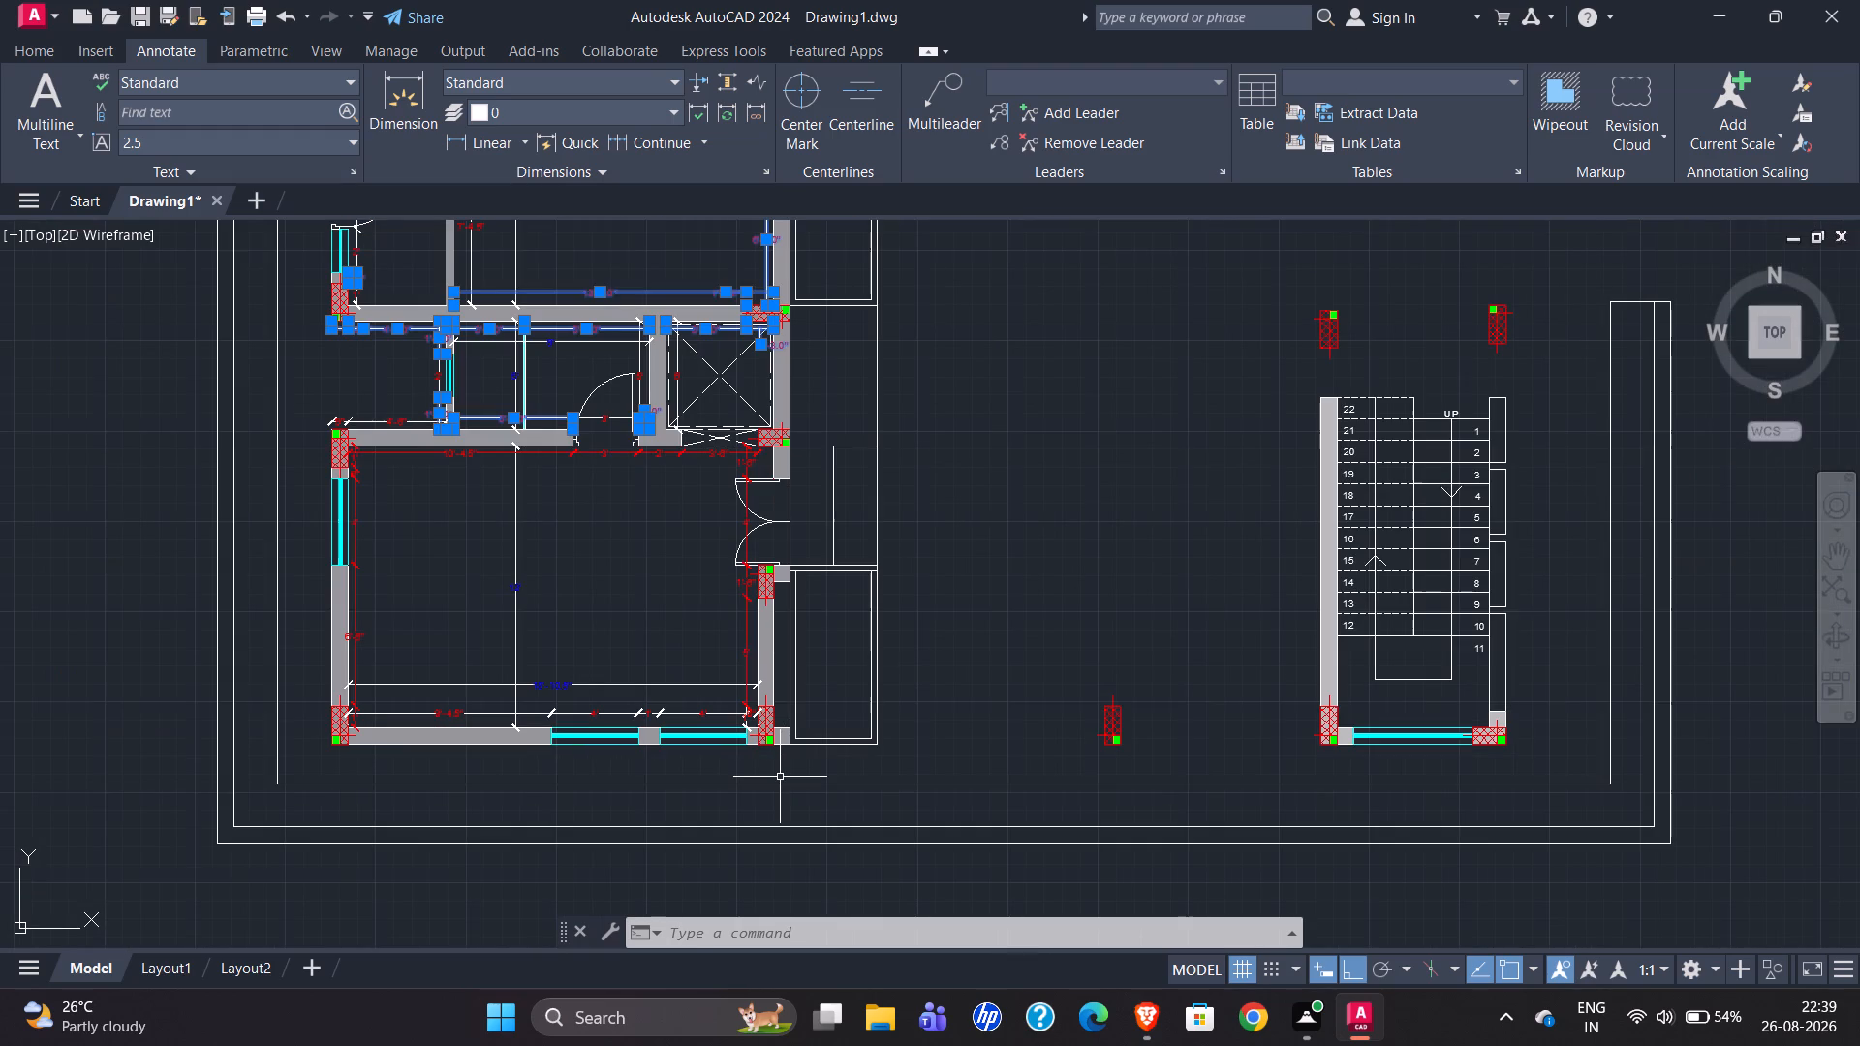
Set the primary units precision of all selected dimensions to 0'-0".
key(ctrl+1)
scroll(167, 635, down, 6)
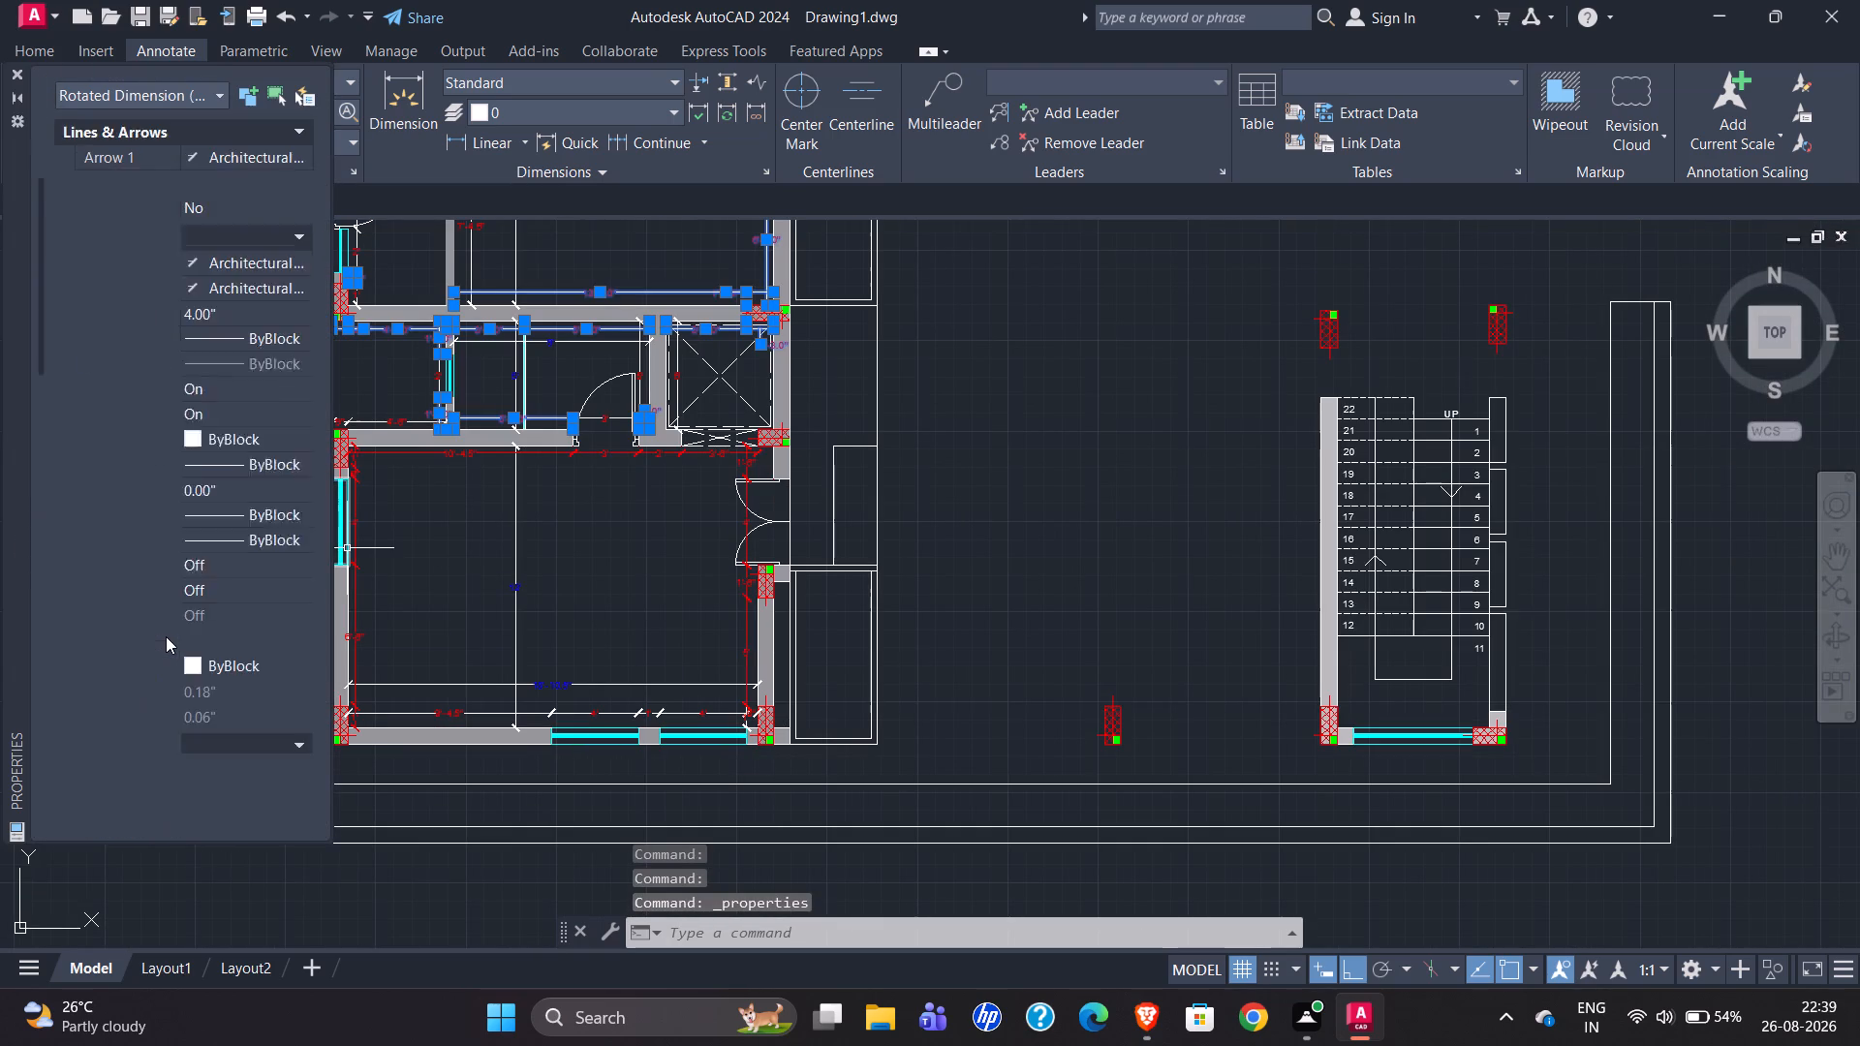
scroll(165, 631, down, 3)
scroll(160, 546, down, 2)
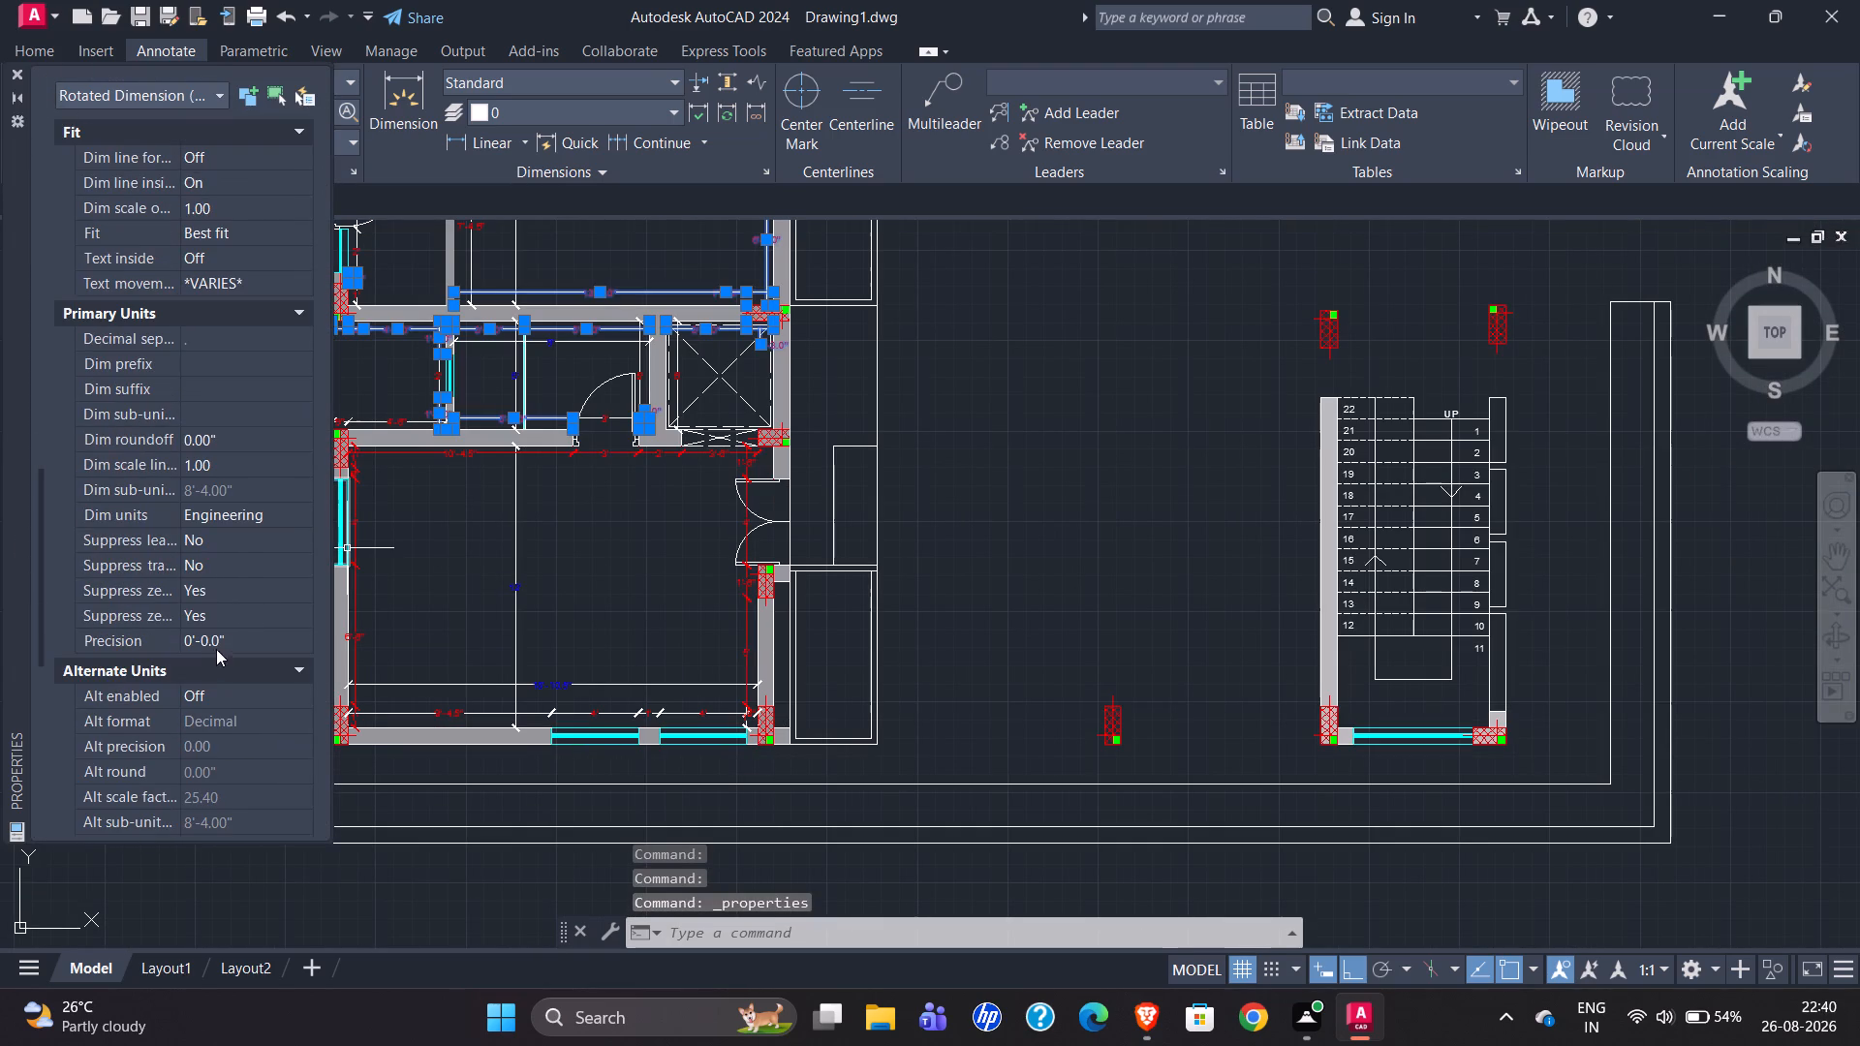
click(215, 640)
click(215, 640)
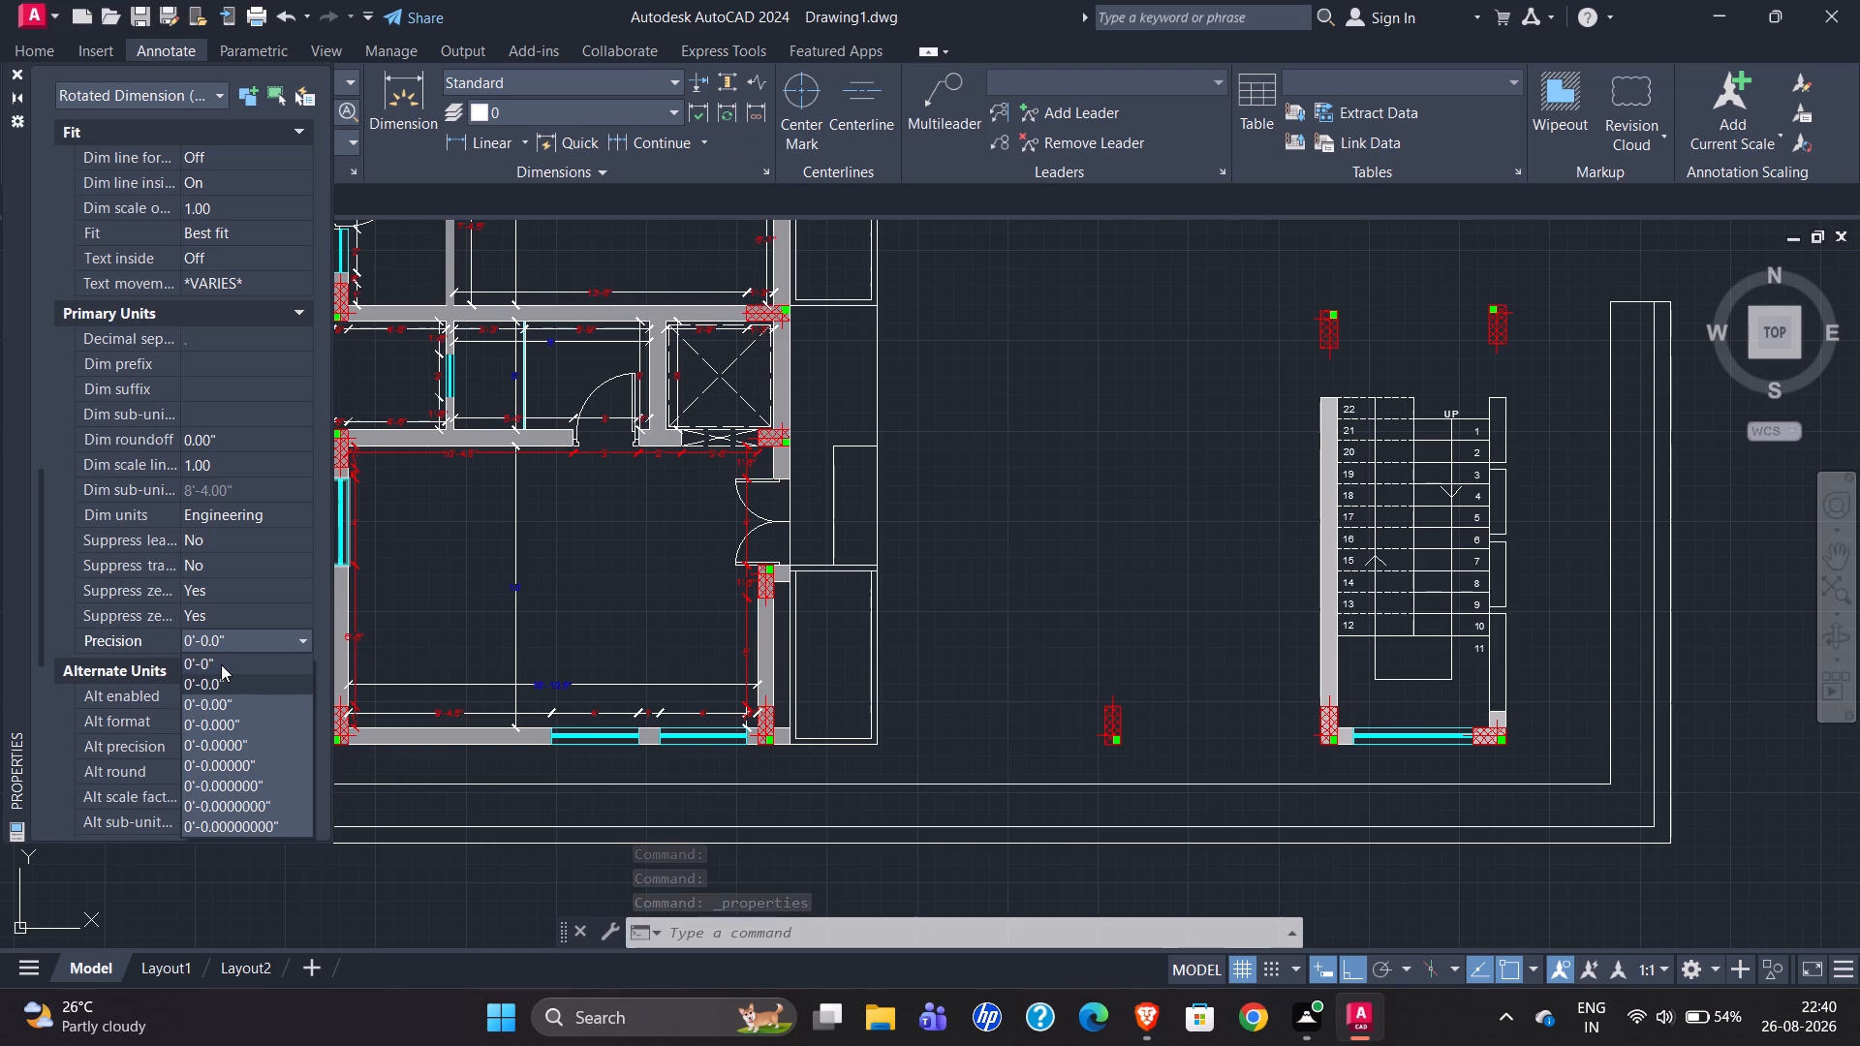
click(221, 664)
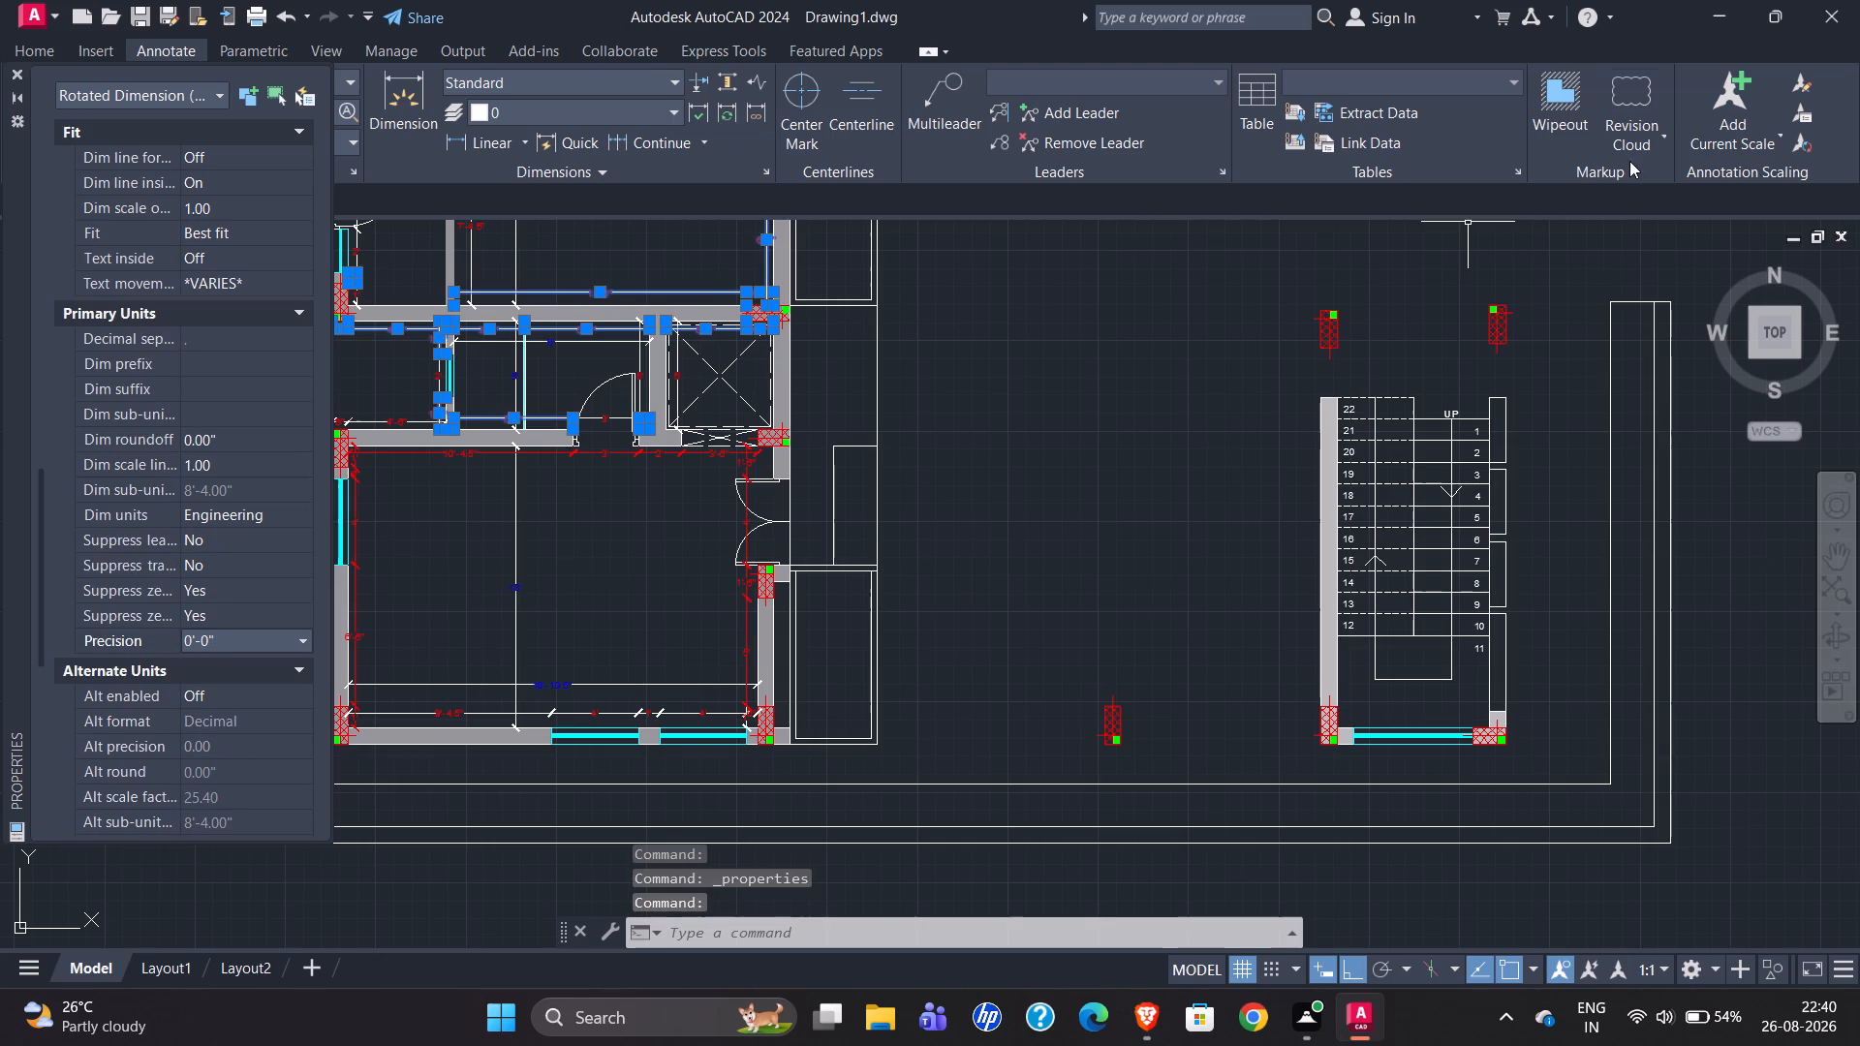
click(20, 73)
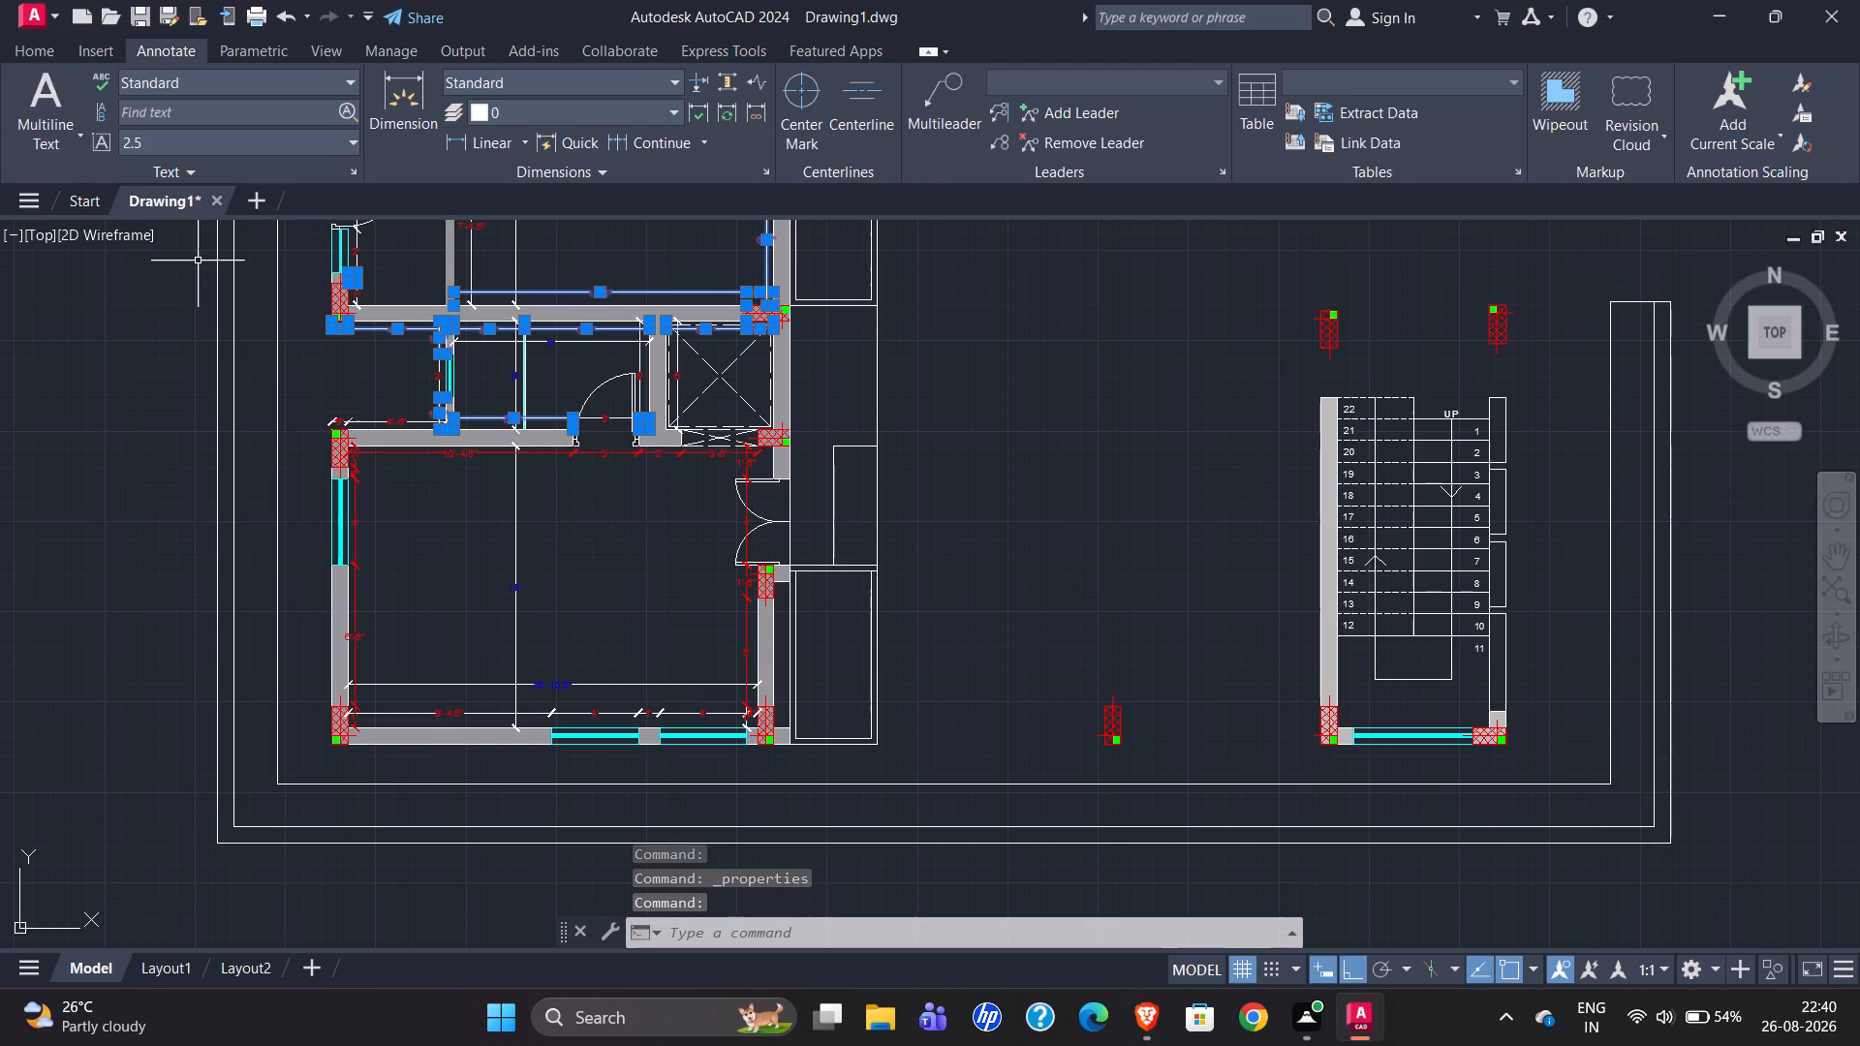
Examine the dimension labels in the small rooms and the servant room for consistent formatting, and clear the selection.
scroll(368, 414, up, 4)
scroll(424, 573, down, 2)
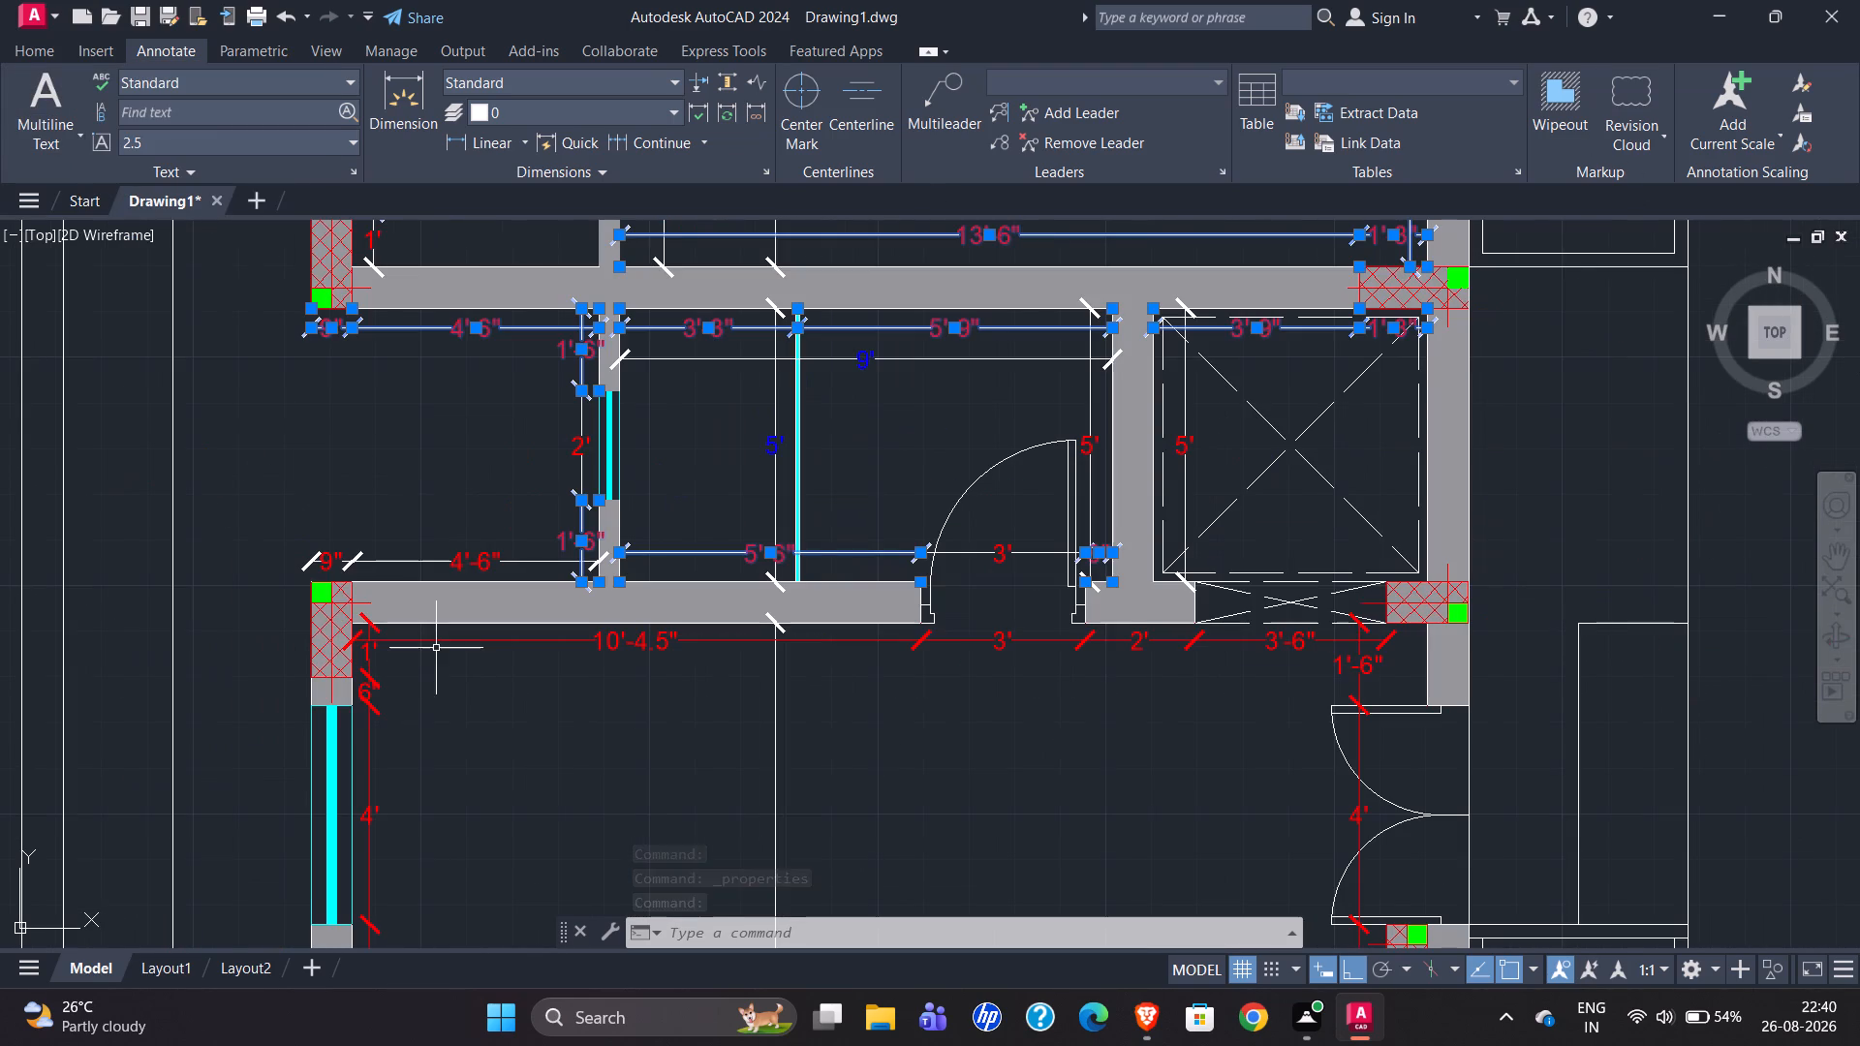
scroll(428, 327, up, 3)
scroll(400, 531, down, 3)
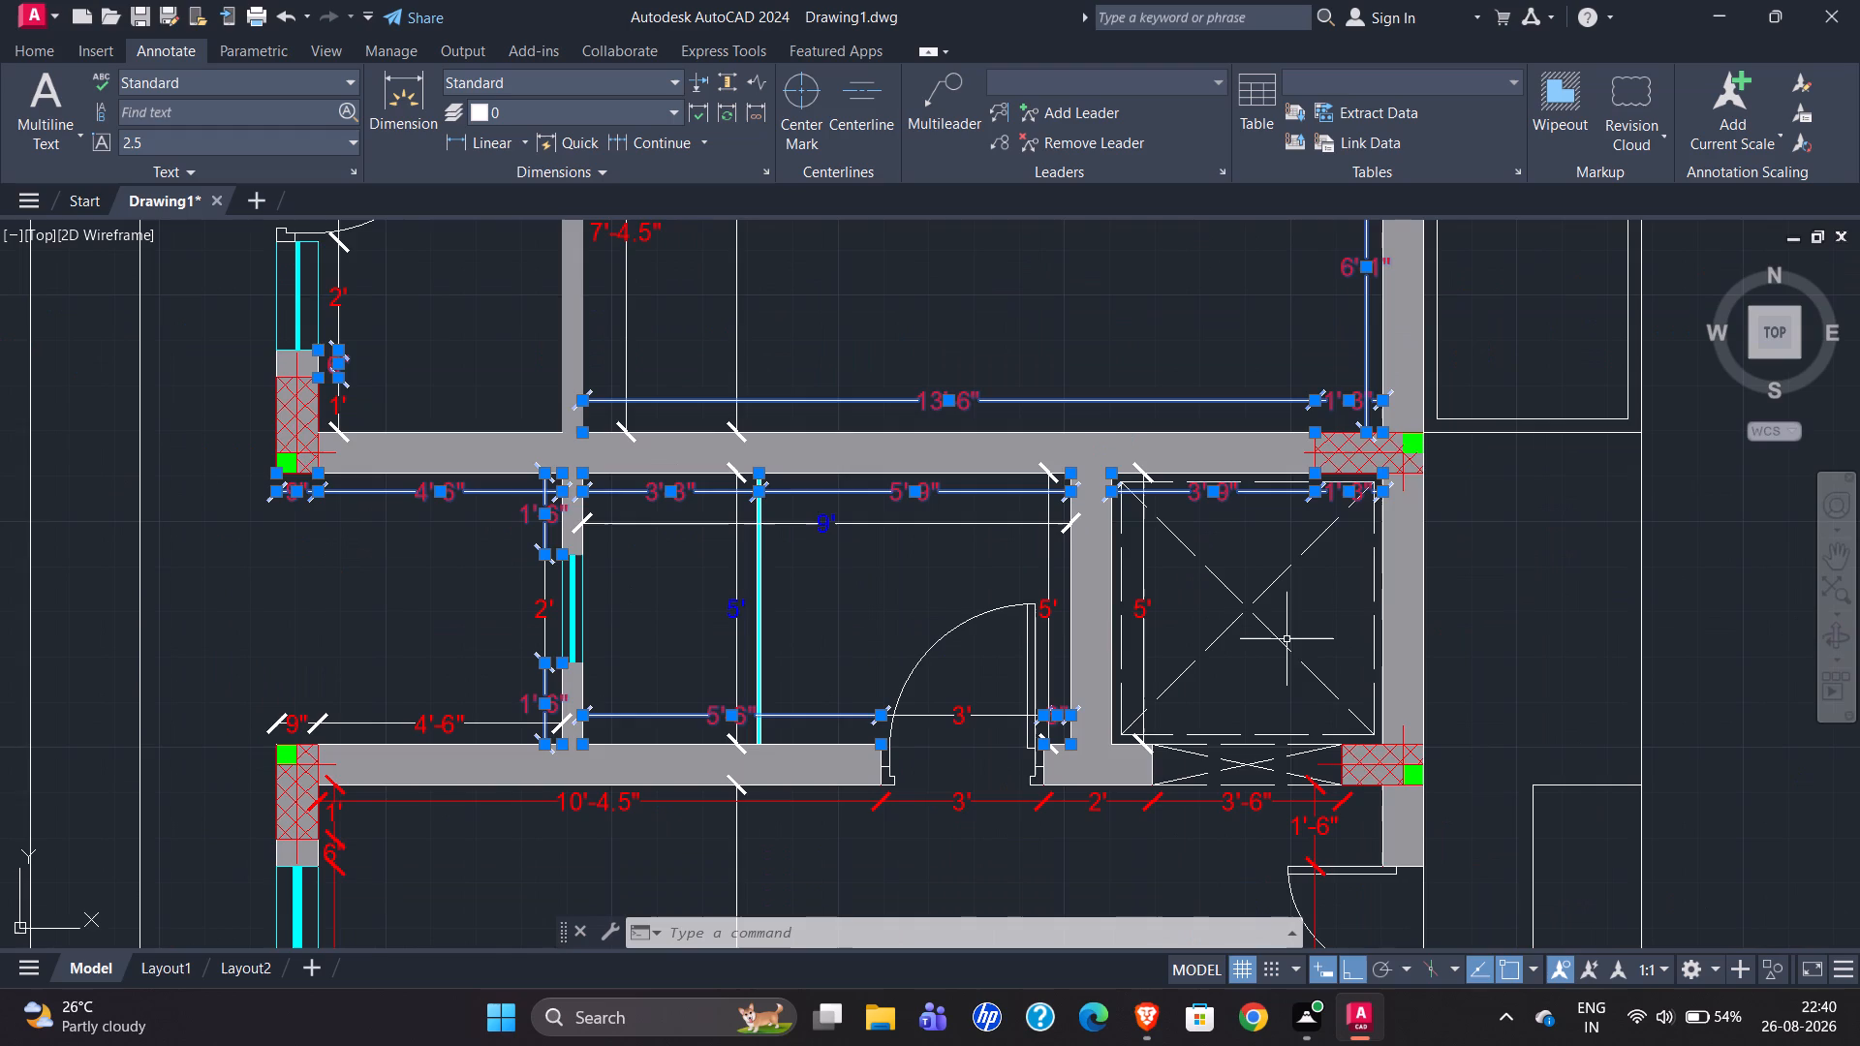
scroll(1391, 528, up, 3)
scroll(1149, 566, down, 3)
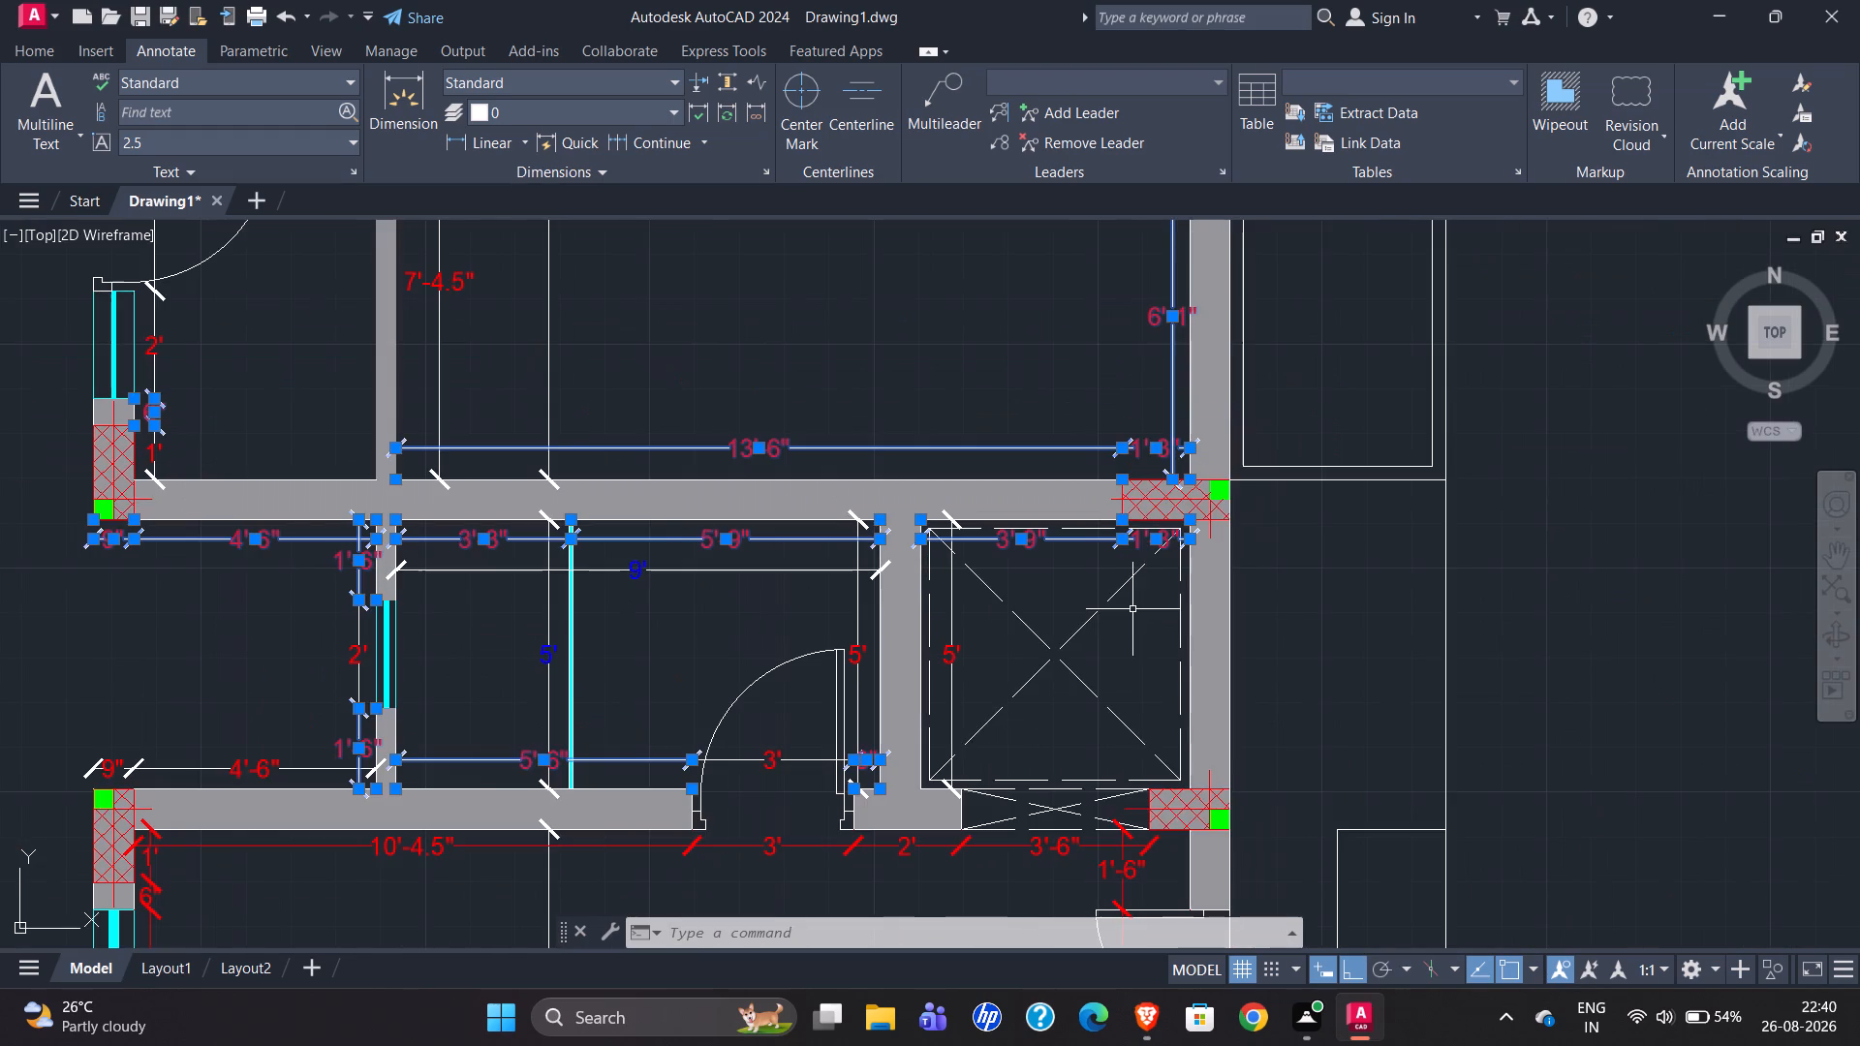
scroll(1124, 651, down, 1)
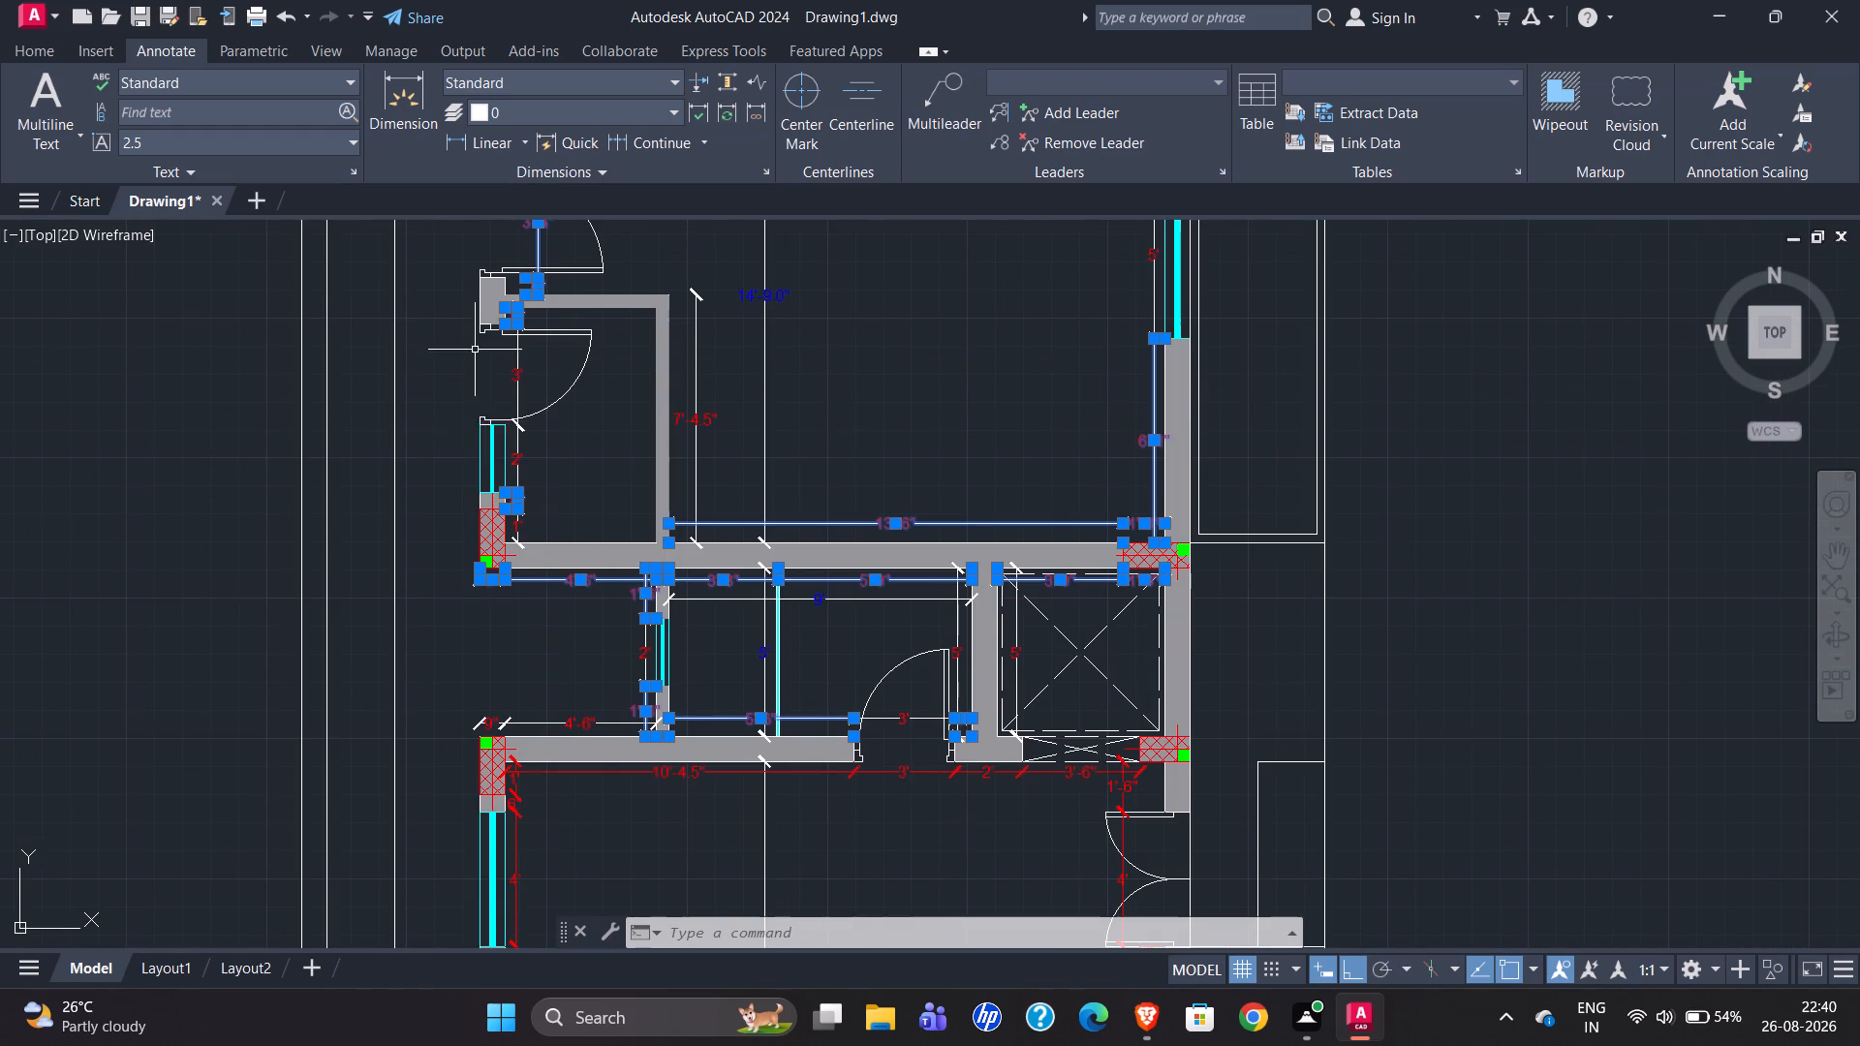
scroll(486, 297, up, 5)
scroll(615, 545, down, 5)
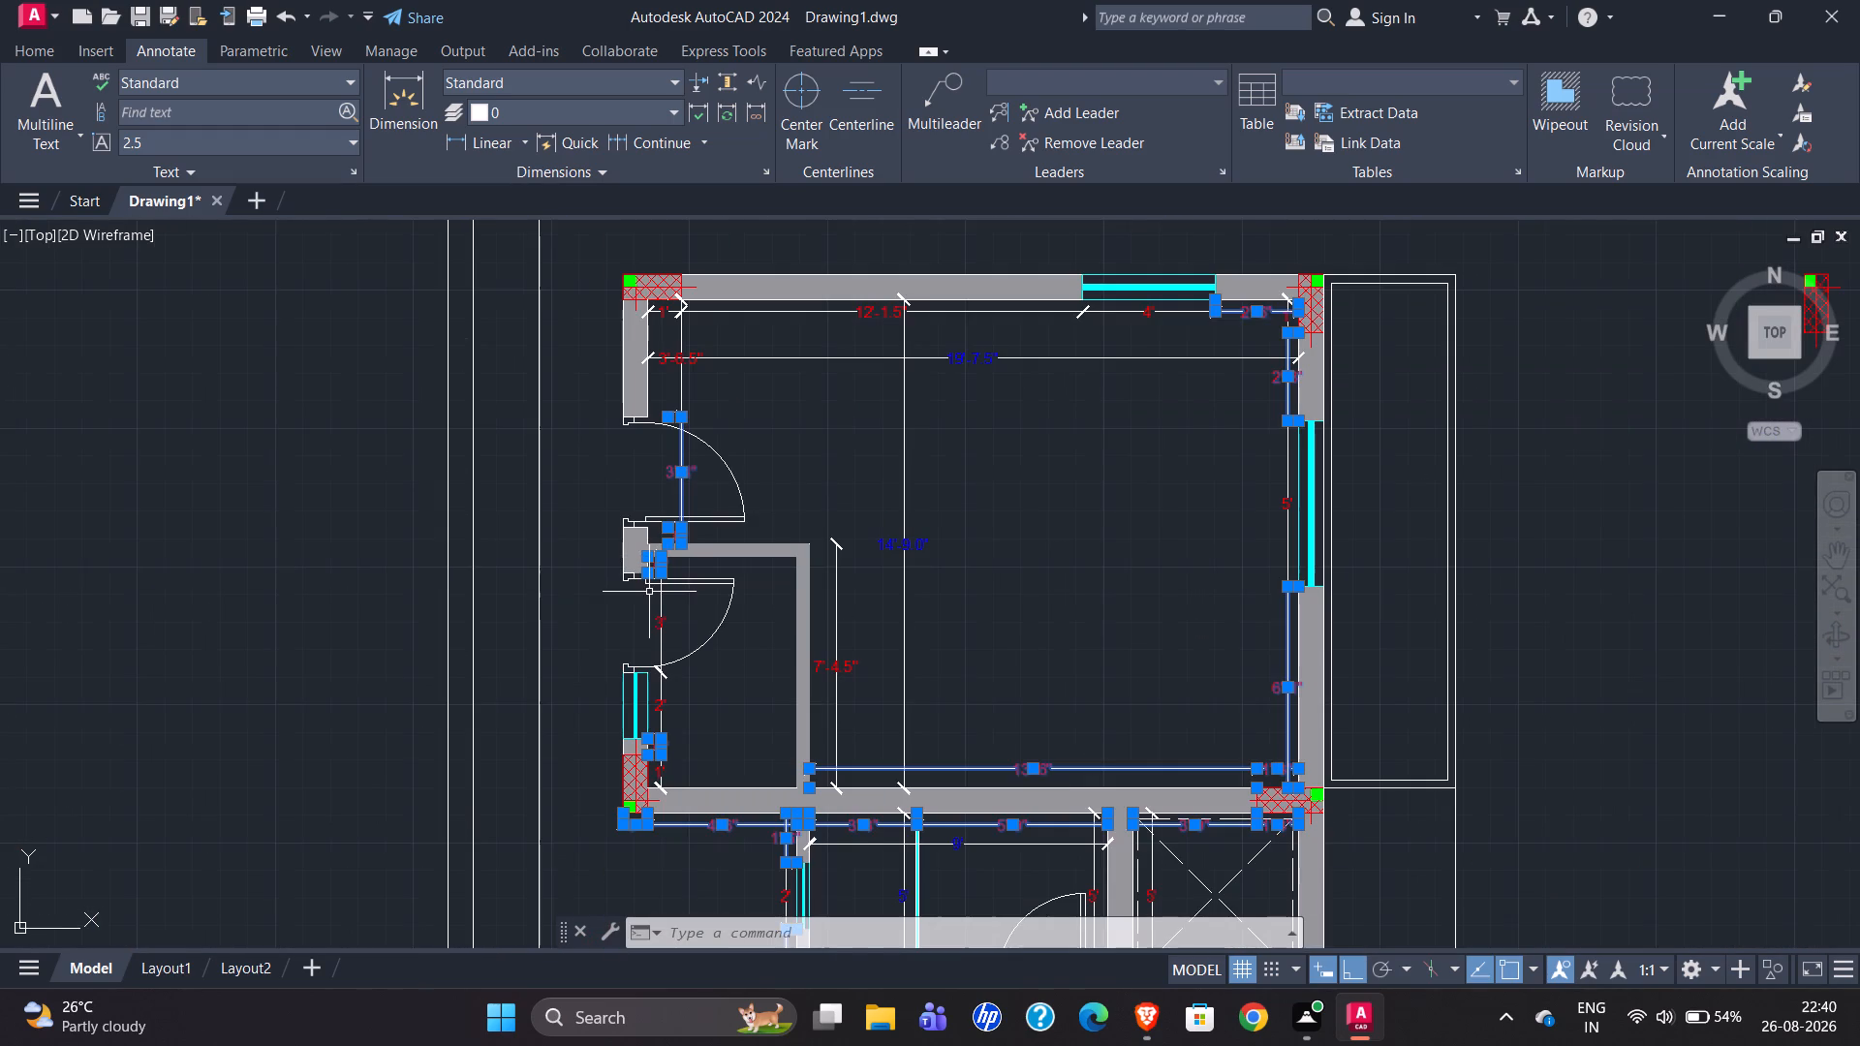
scroll(670, 323, up, 4)
scroll(463, 411, down, 2)
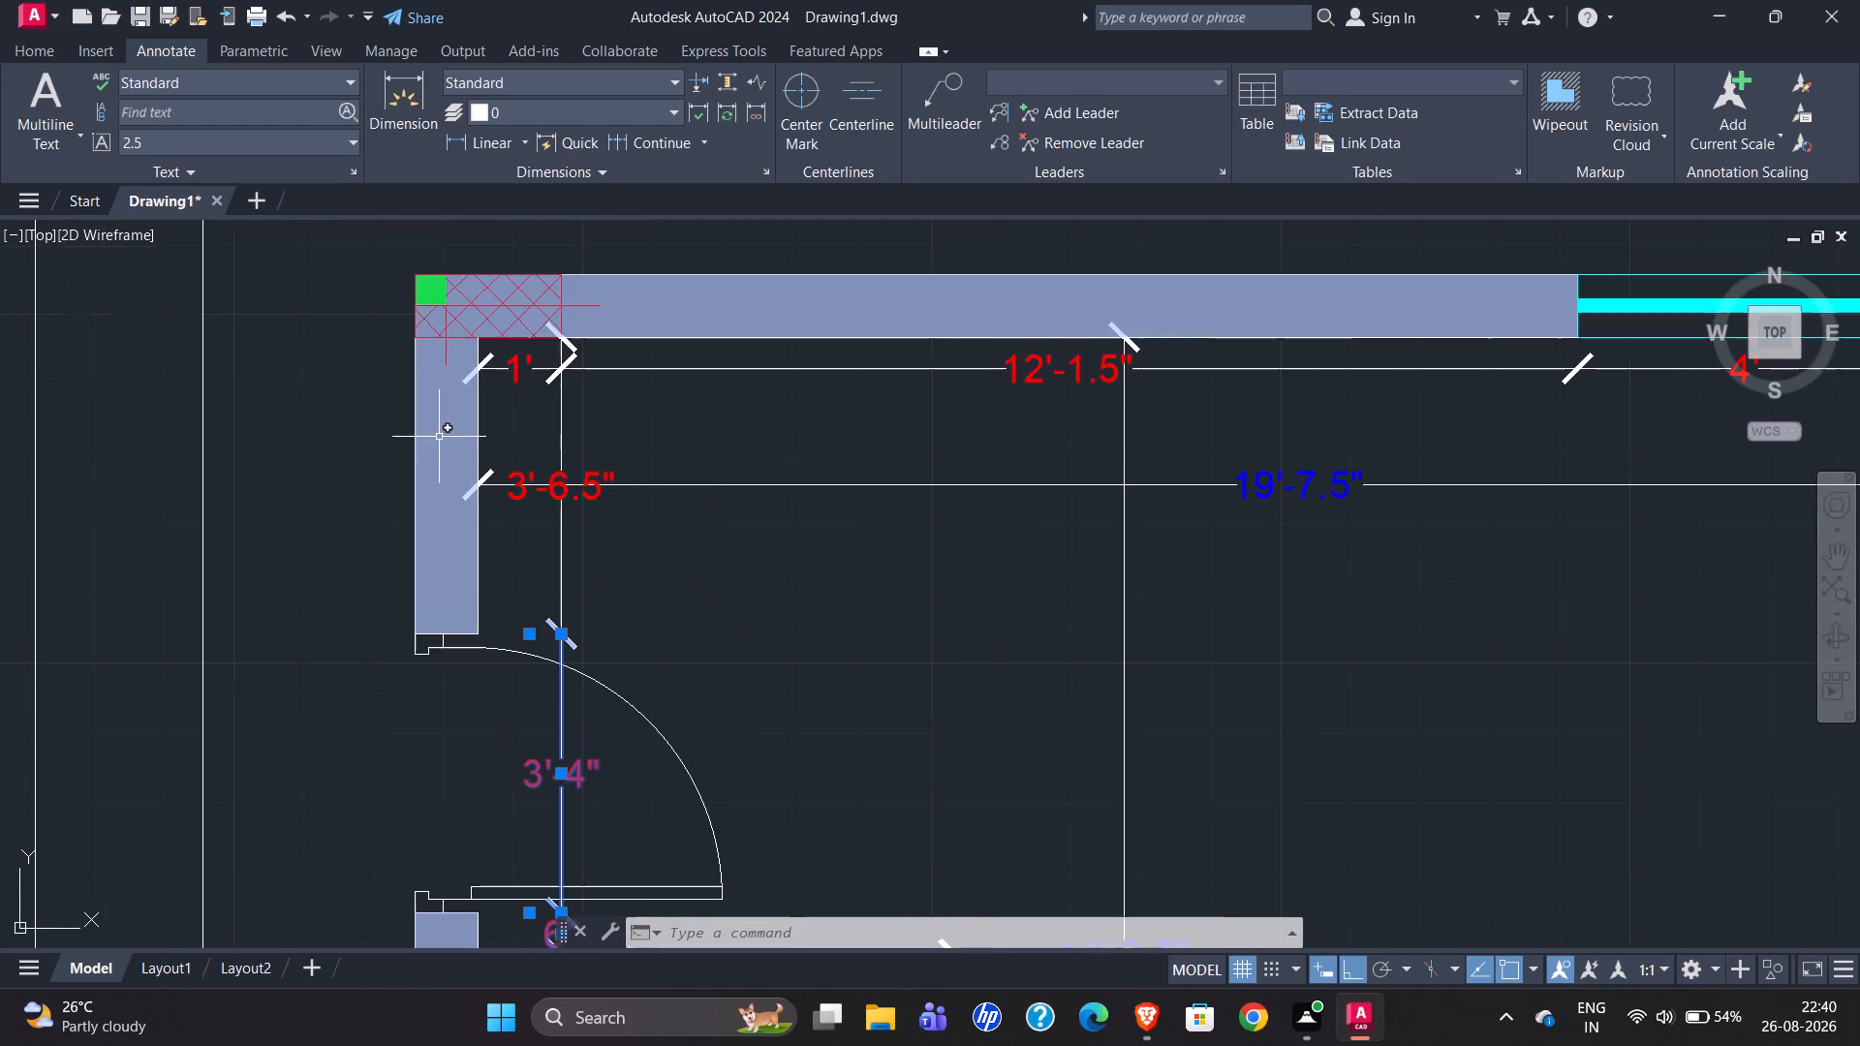
scroll(588, 456, down, 2)
scroll(873, 423, down, 1)
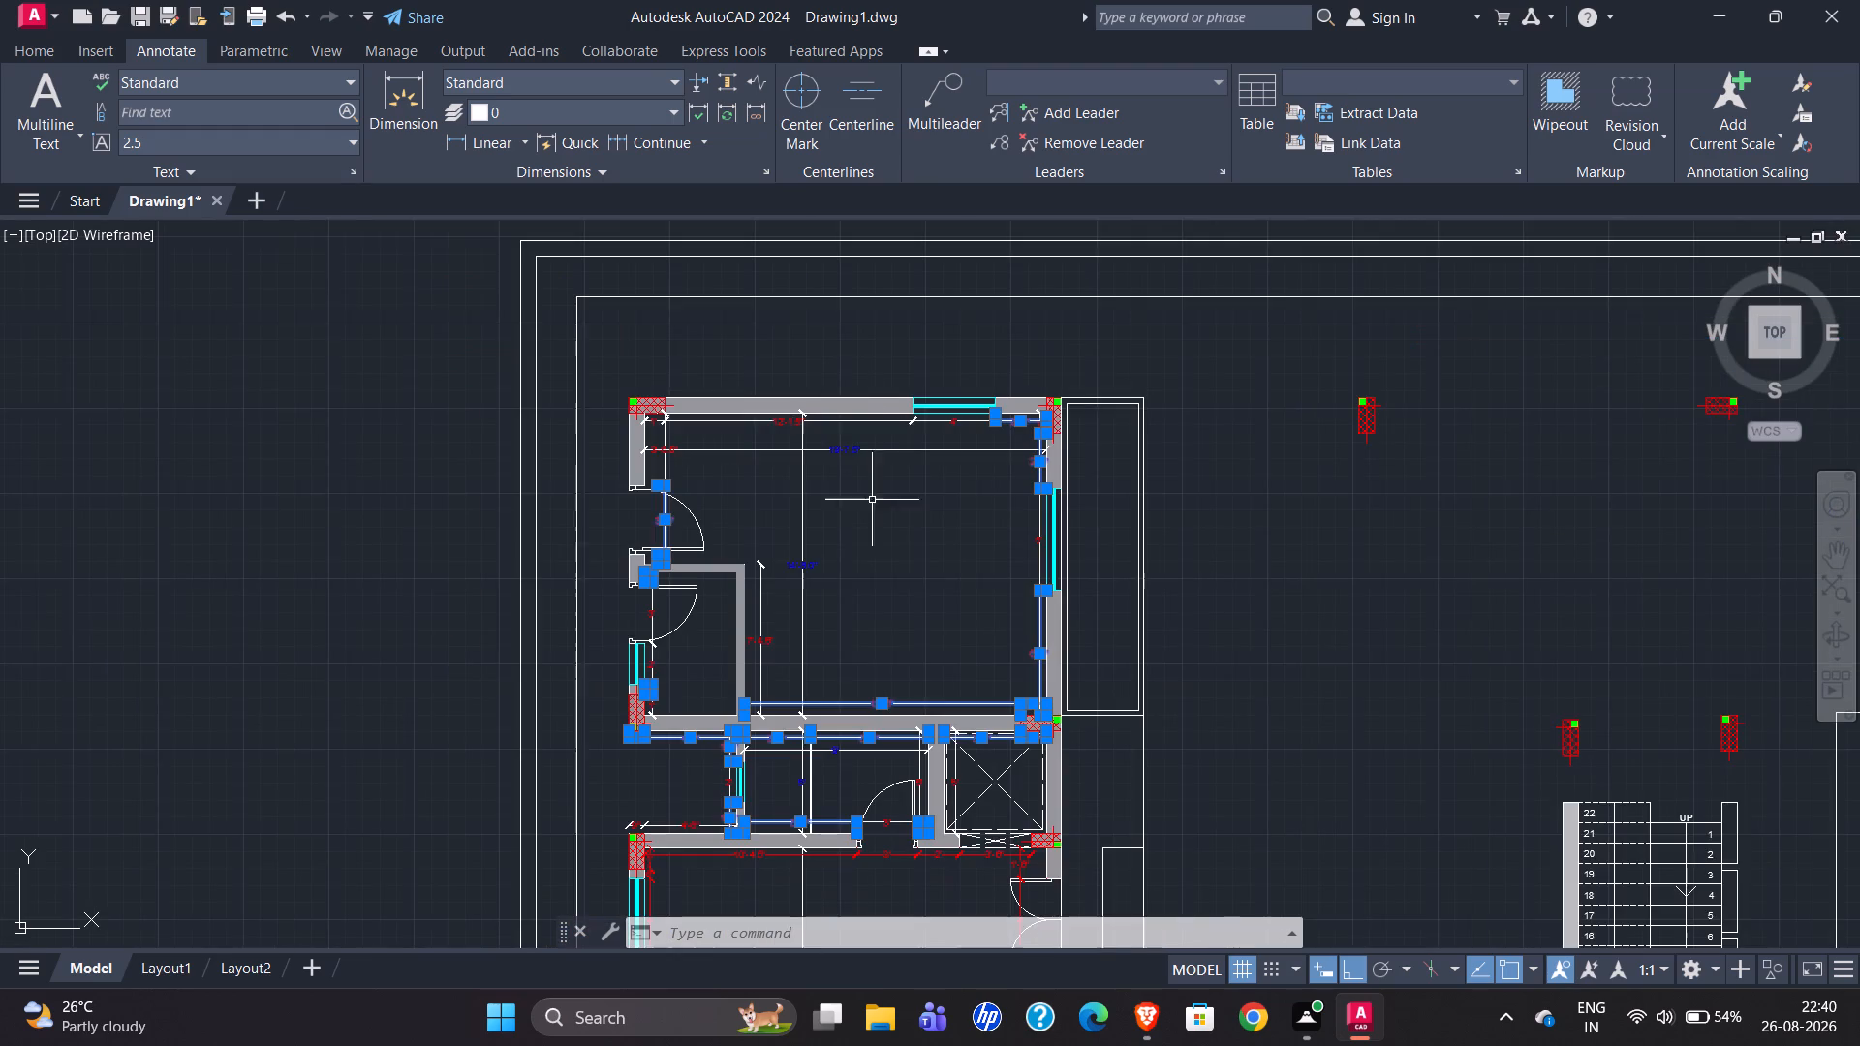
scroll(819, 584, up, 4)
scroll(799, 431, down, 3)
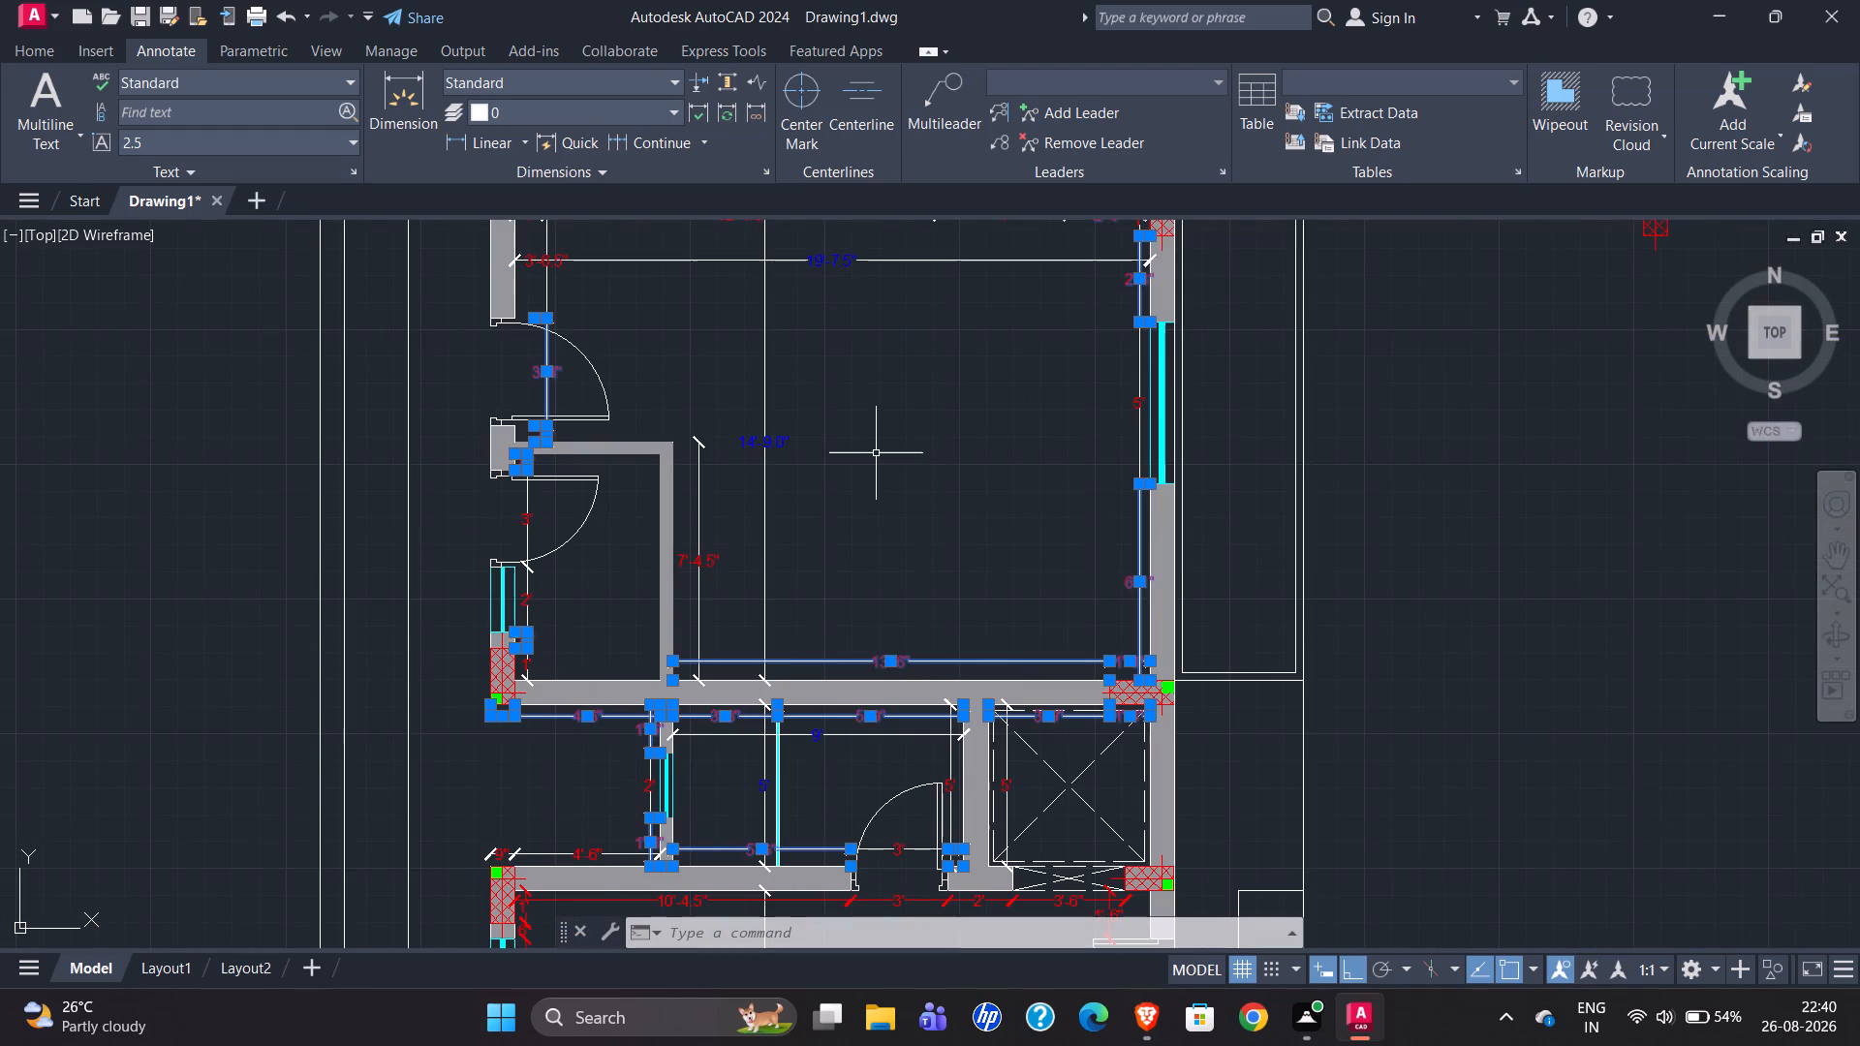
key(Escape)
Set the primary units precision of the servant room's overall north-south dimension to 0'-0".
click(783, 441)
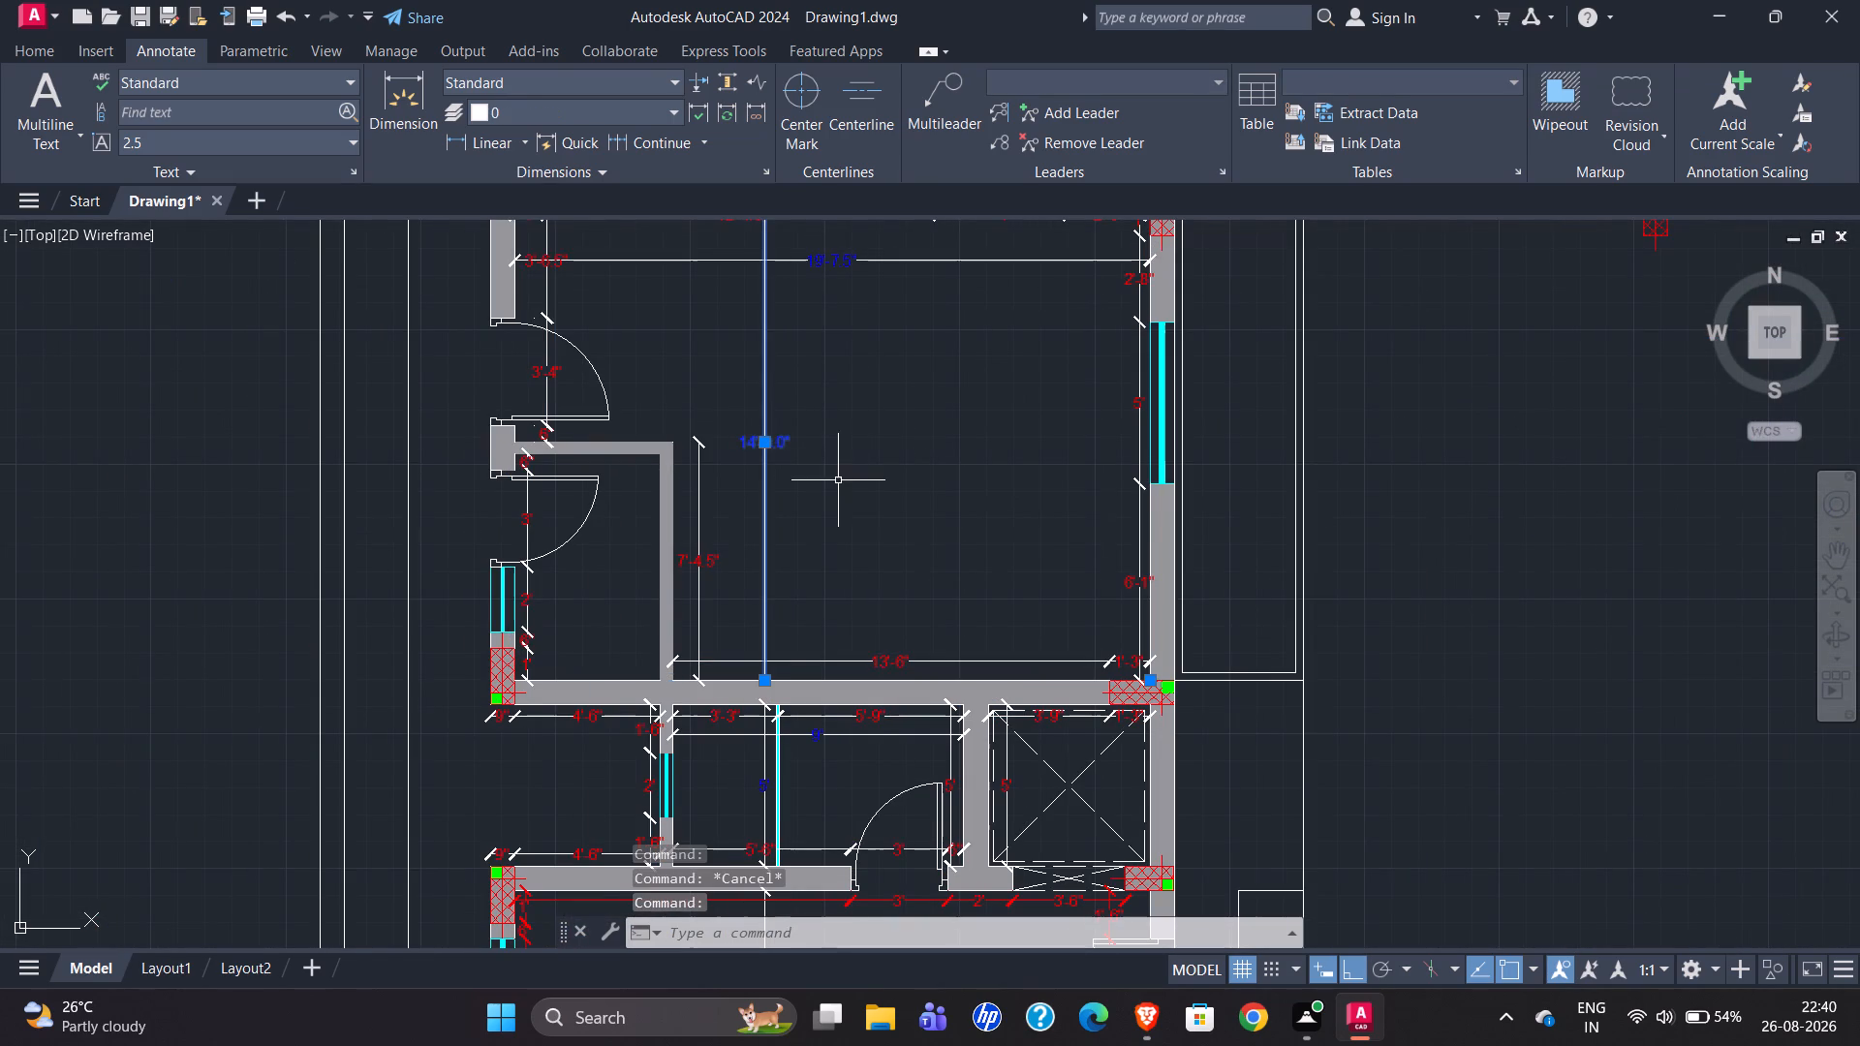
scroll(835, 652, down, 1)
scroll(793, 753, up, 3)
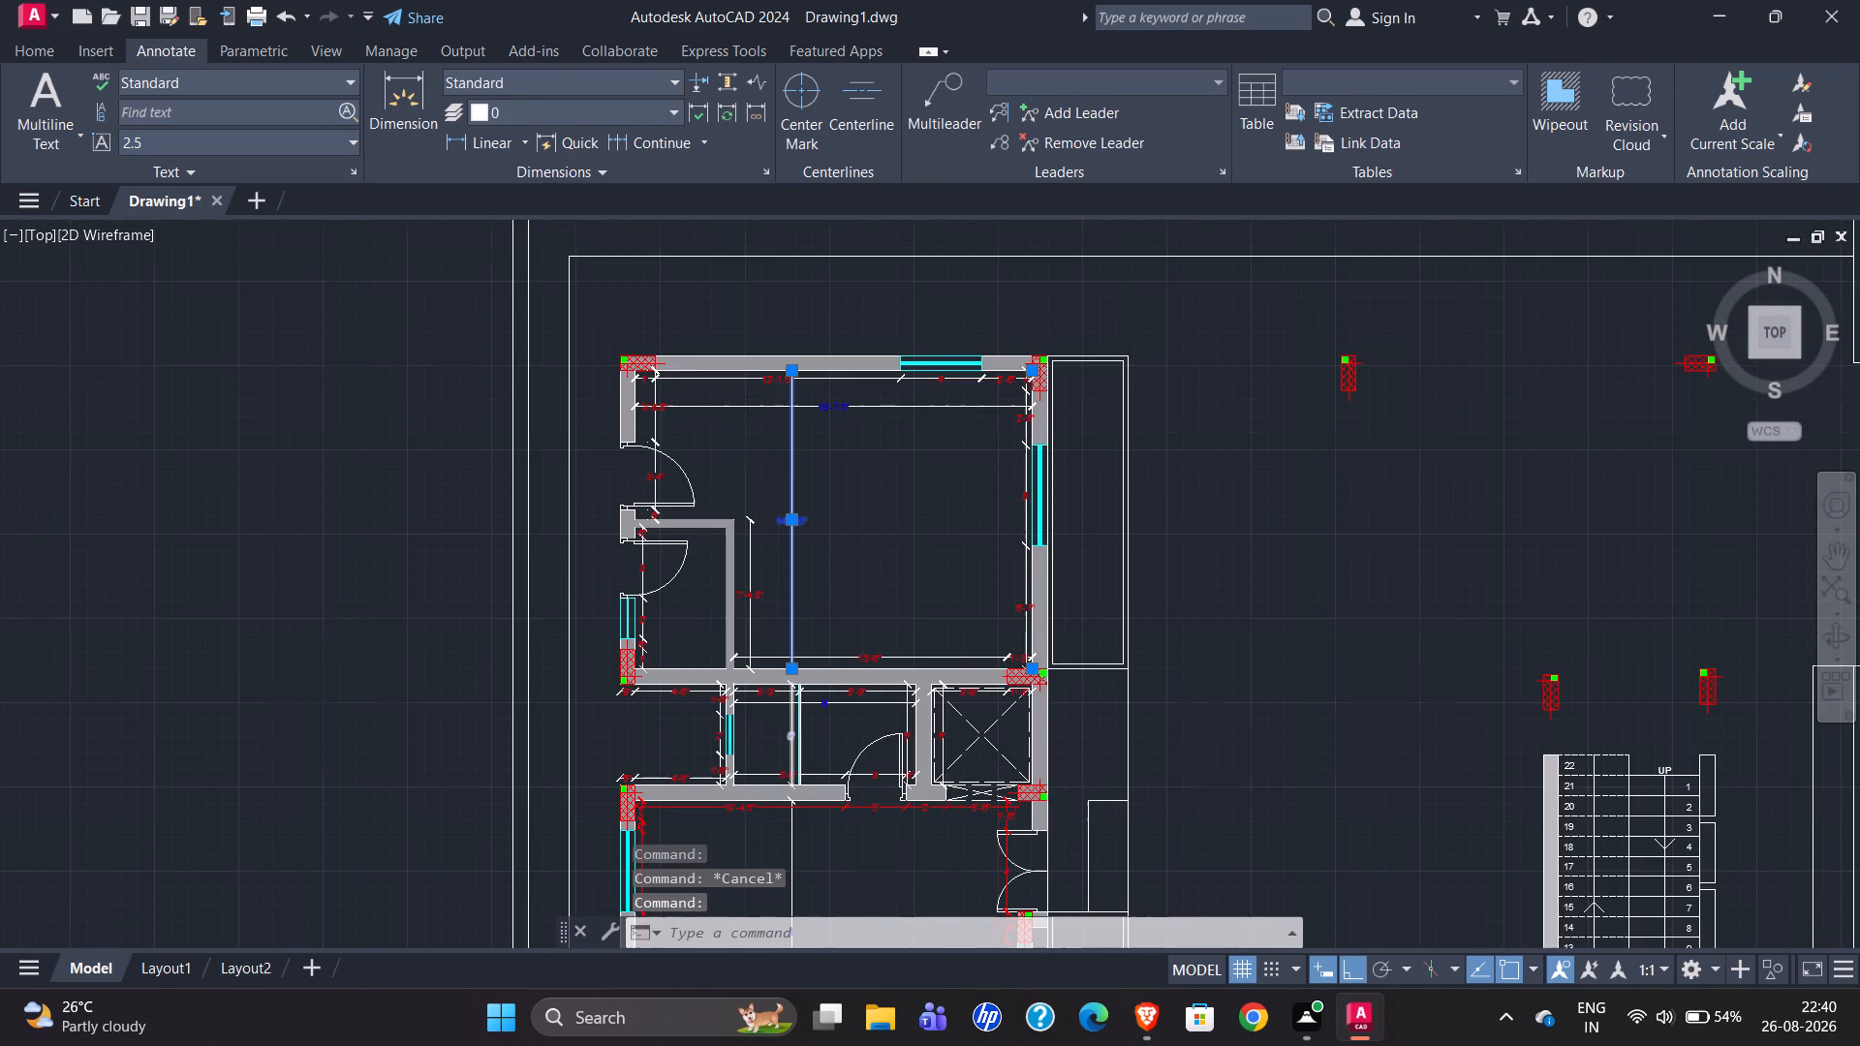
scroll(793, 752, up, 2)
scroll(809, 576, down, 3)
scroll(890, 476, down, 1)
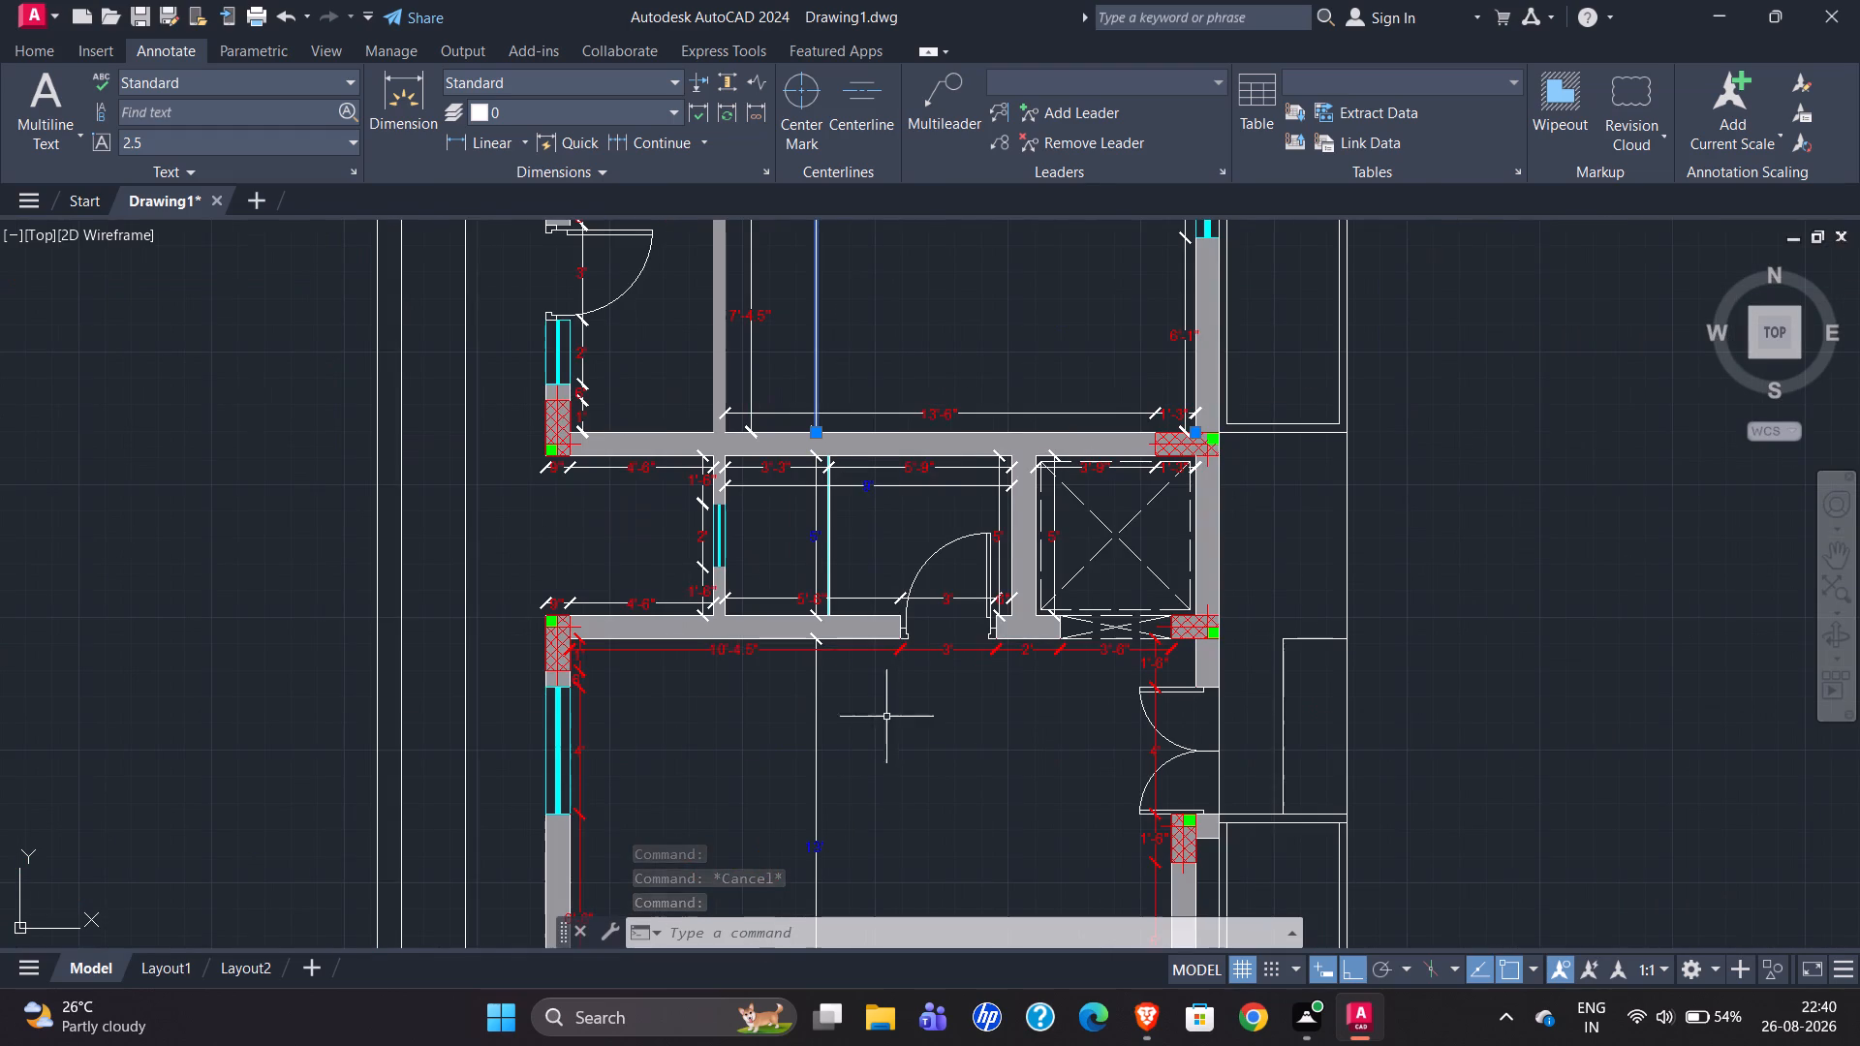
scroll(893, 604, down, 2)
scroll(874, 739, up, 5)
scroll(877, 681, down, 2)
scroll(947, 853, up, 1)
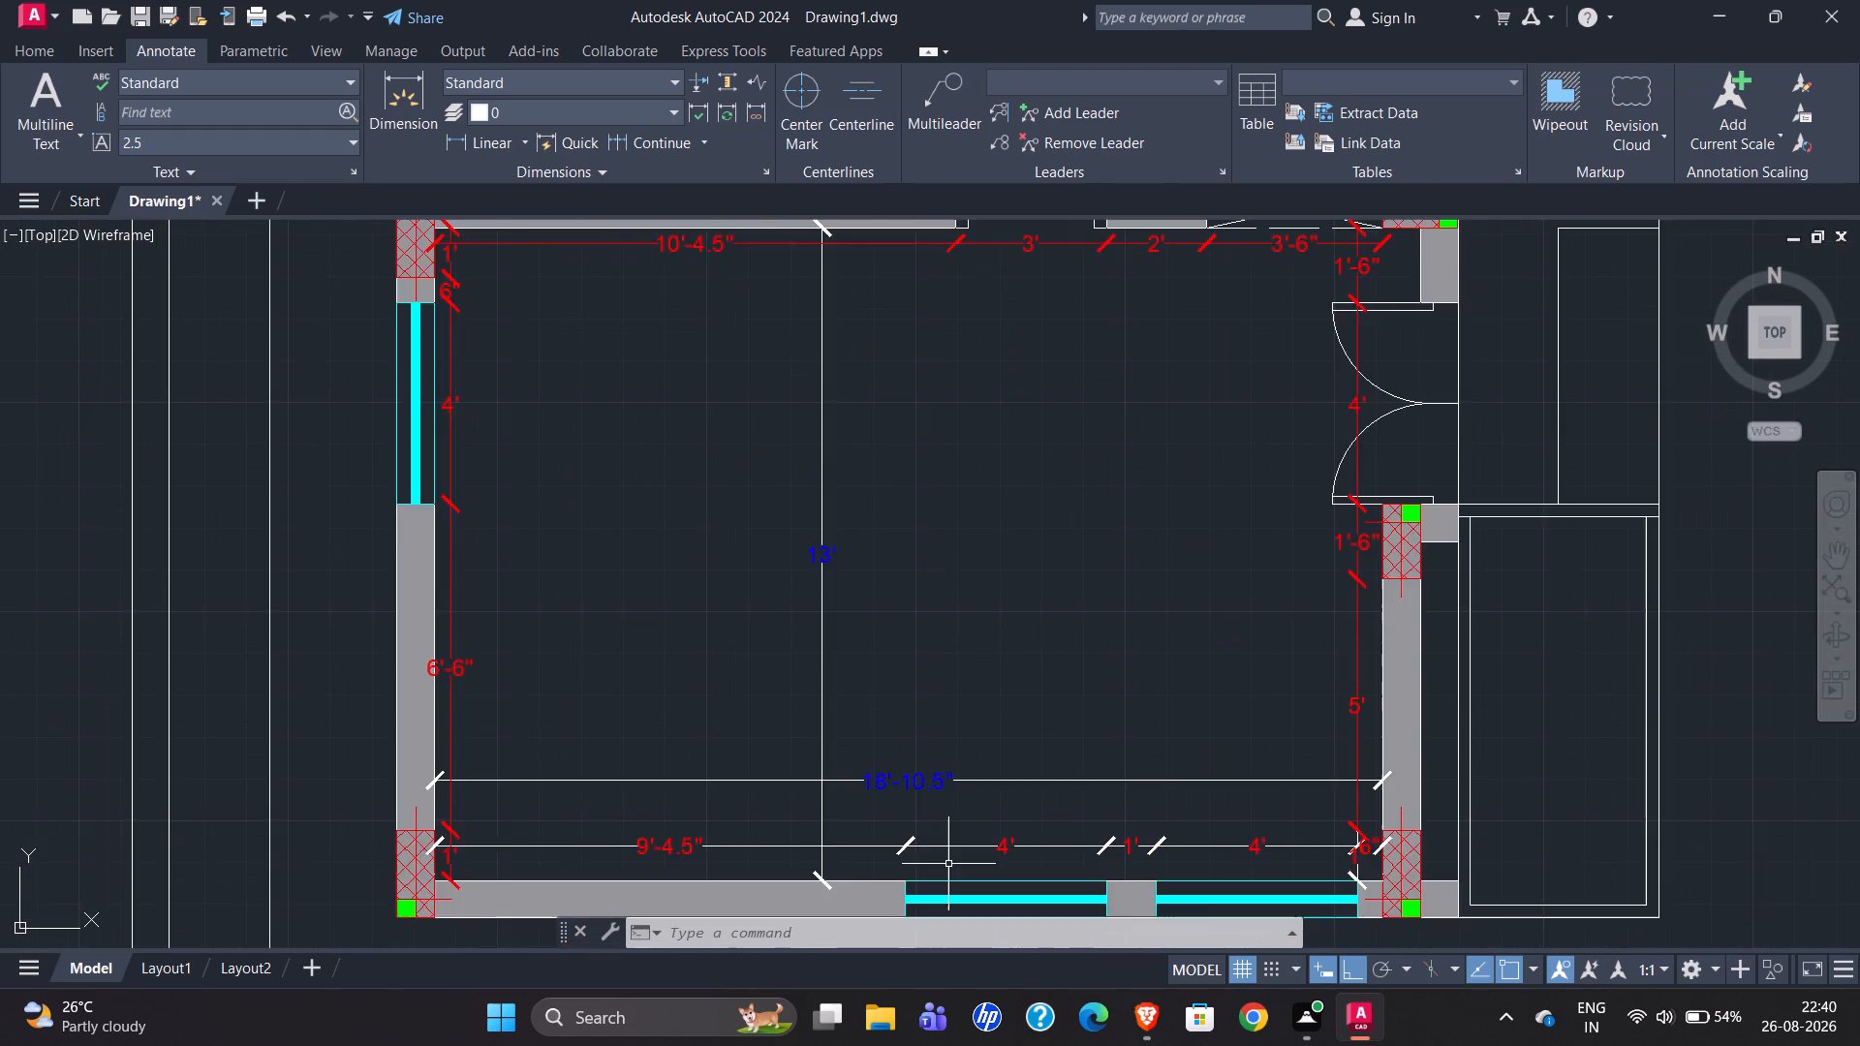
scroll(948, 864, up, 2)
scroll(728, 703, down, 4)
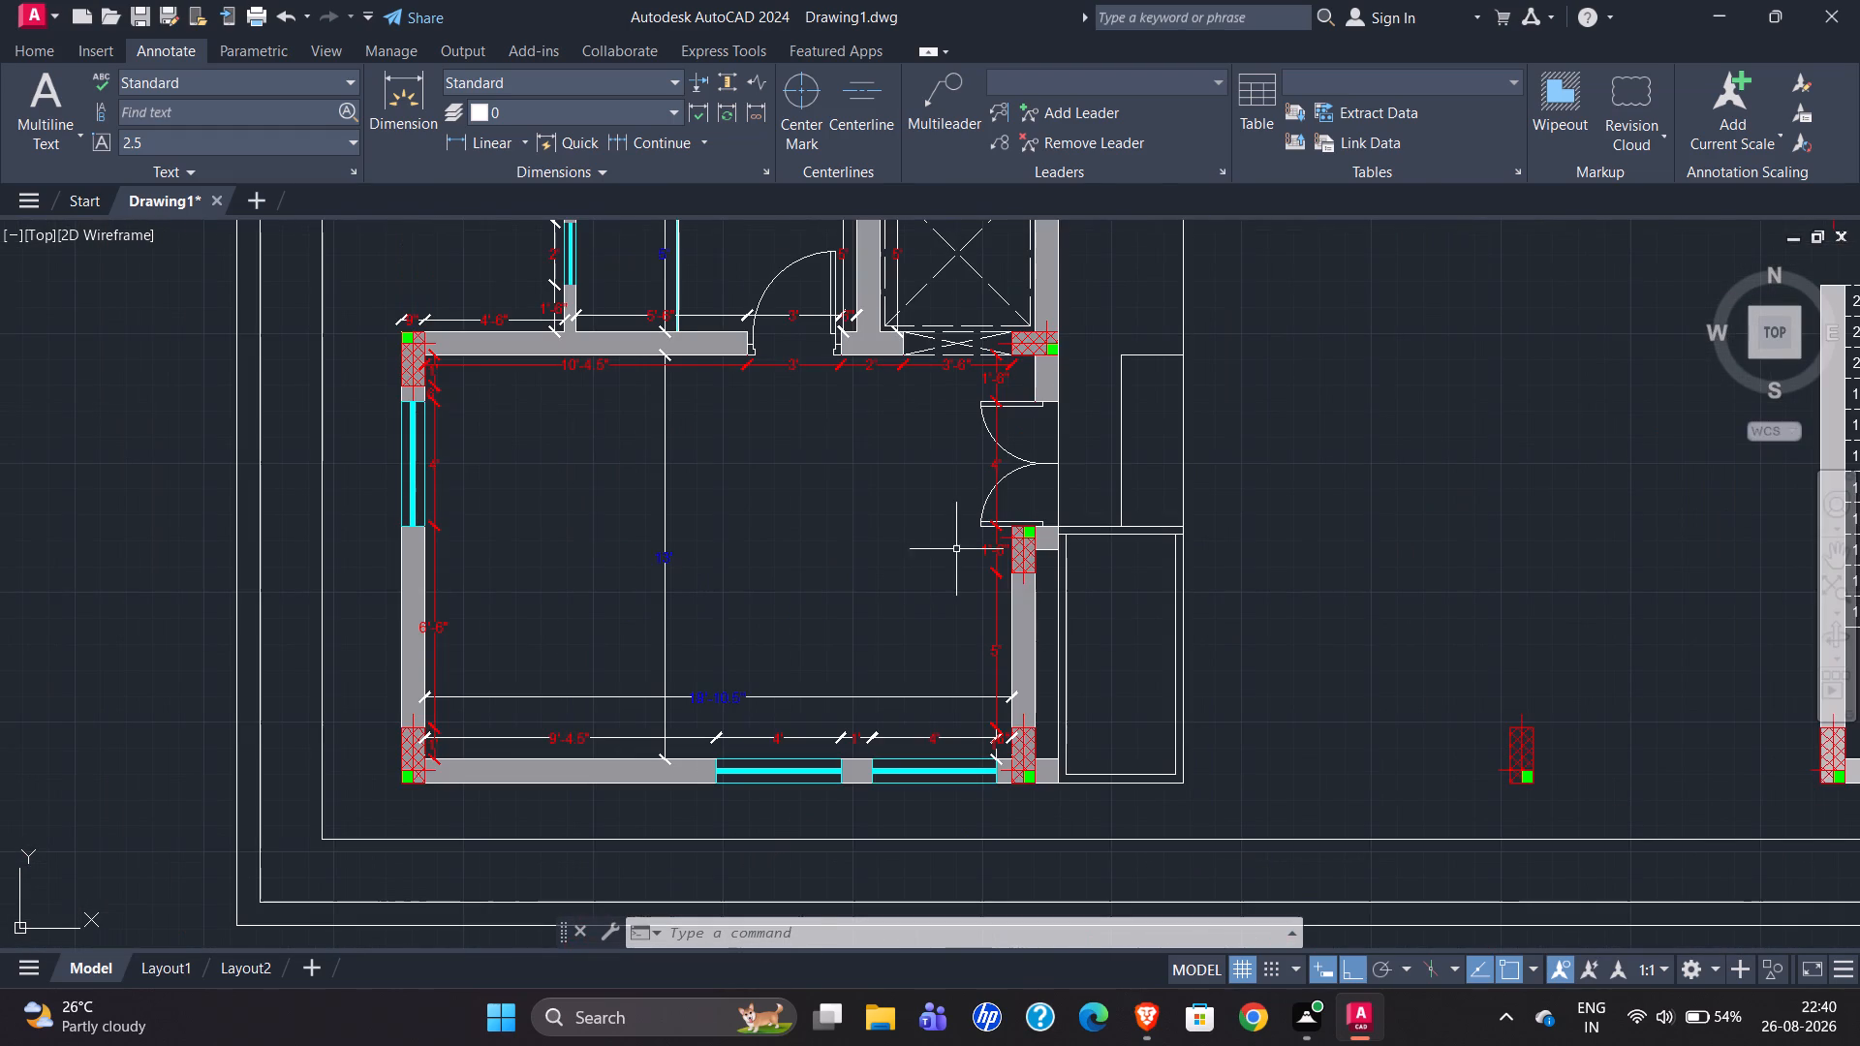
key(ctrl+1)
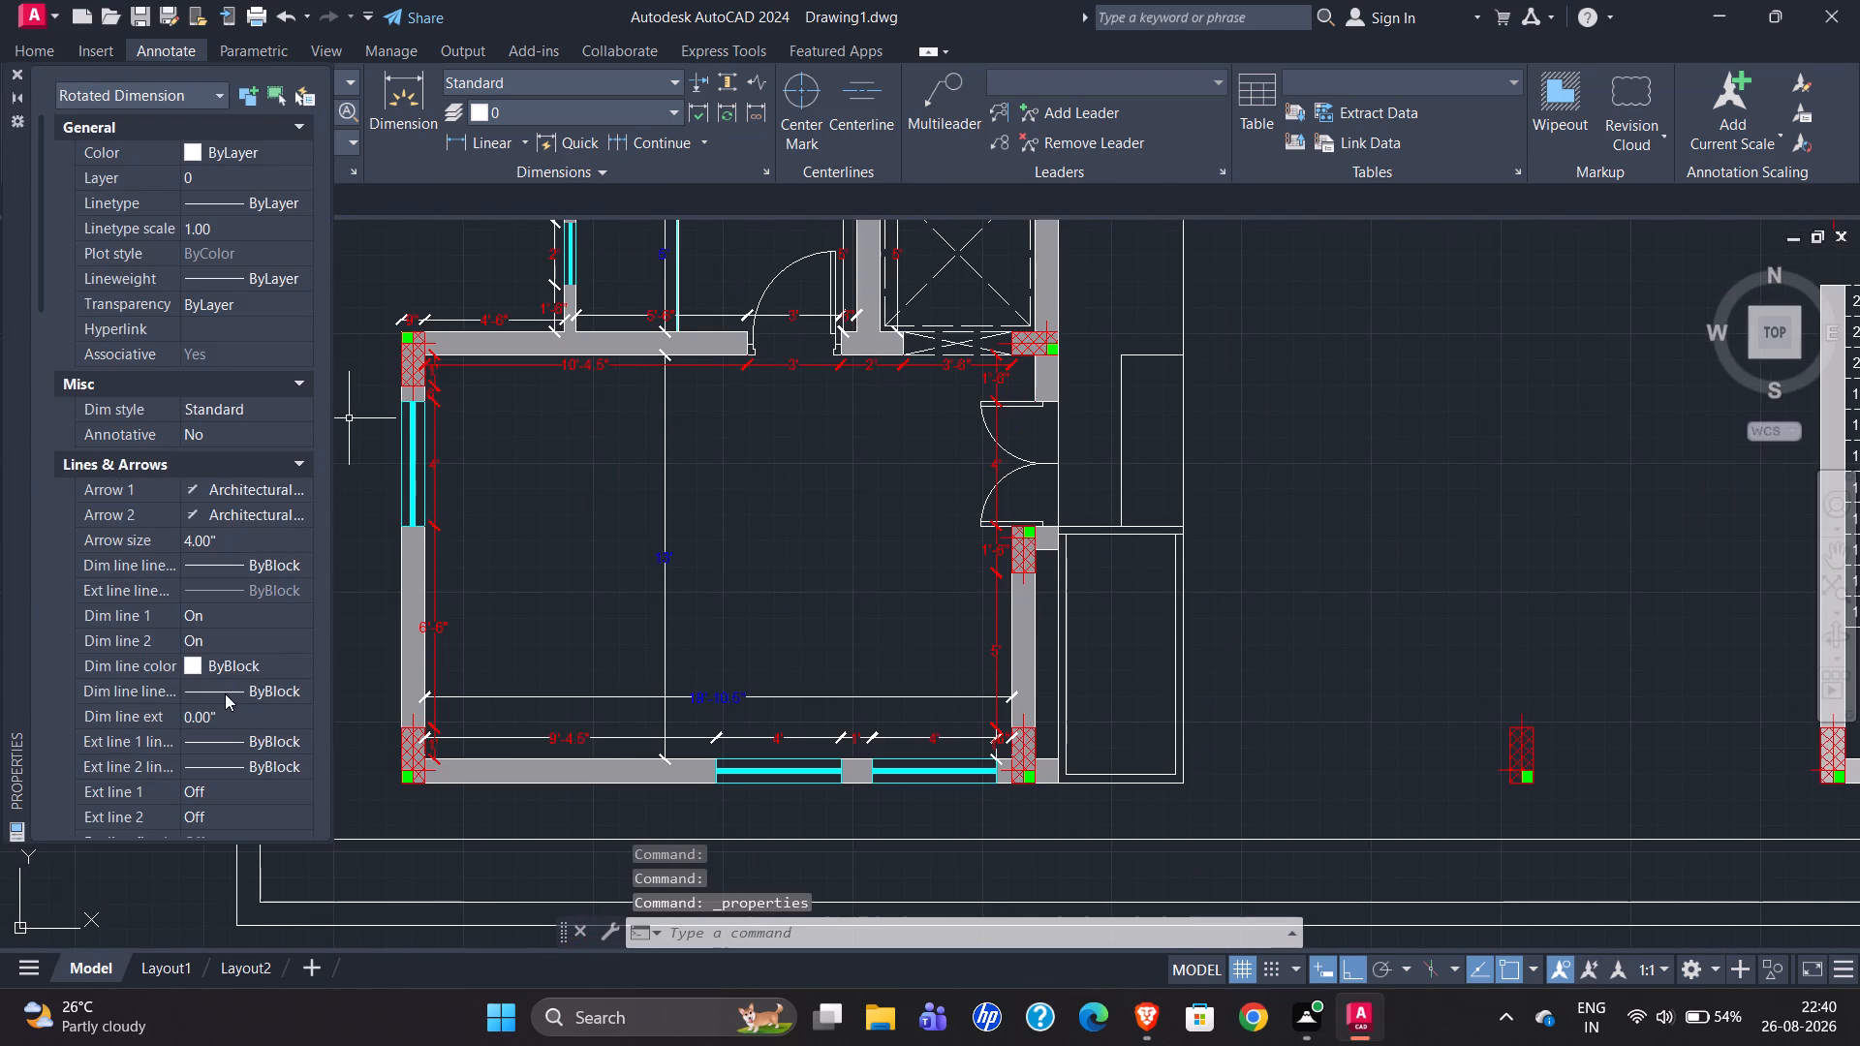
ctrl+scroll(227, 704, down, 12)
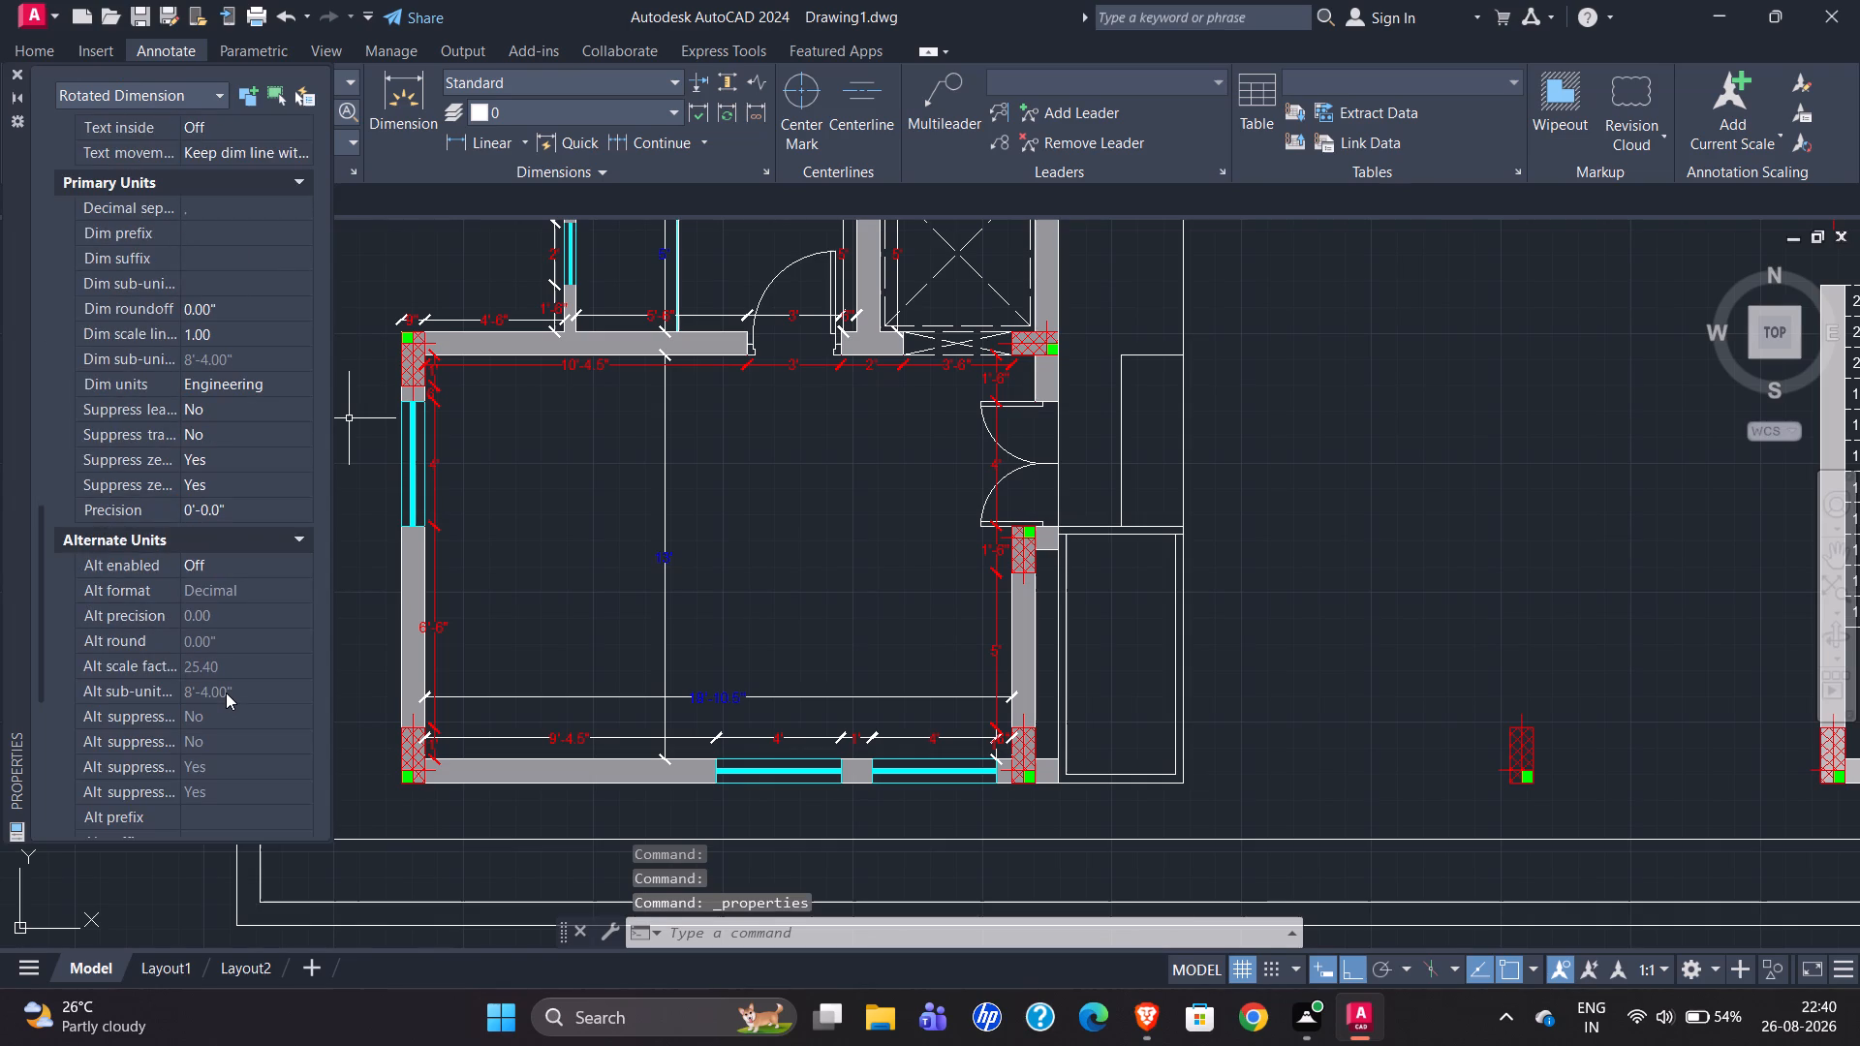
ctrl+scroll(226, 692, down, 4)
ctrl+scroll(226, 692, up, 4)
ctrl+scroll(218, 700, down, 1)
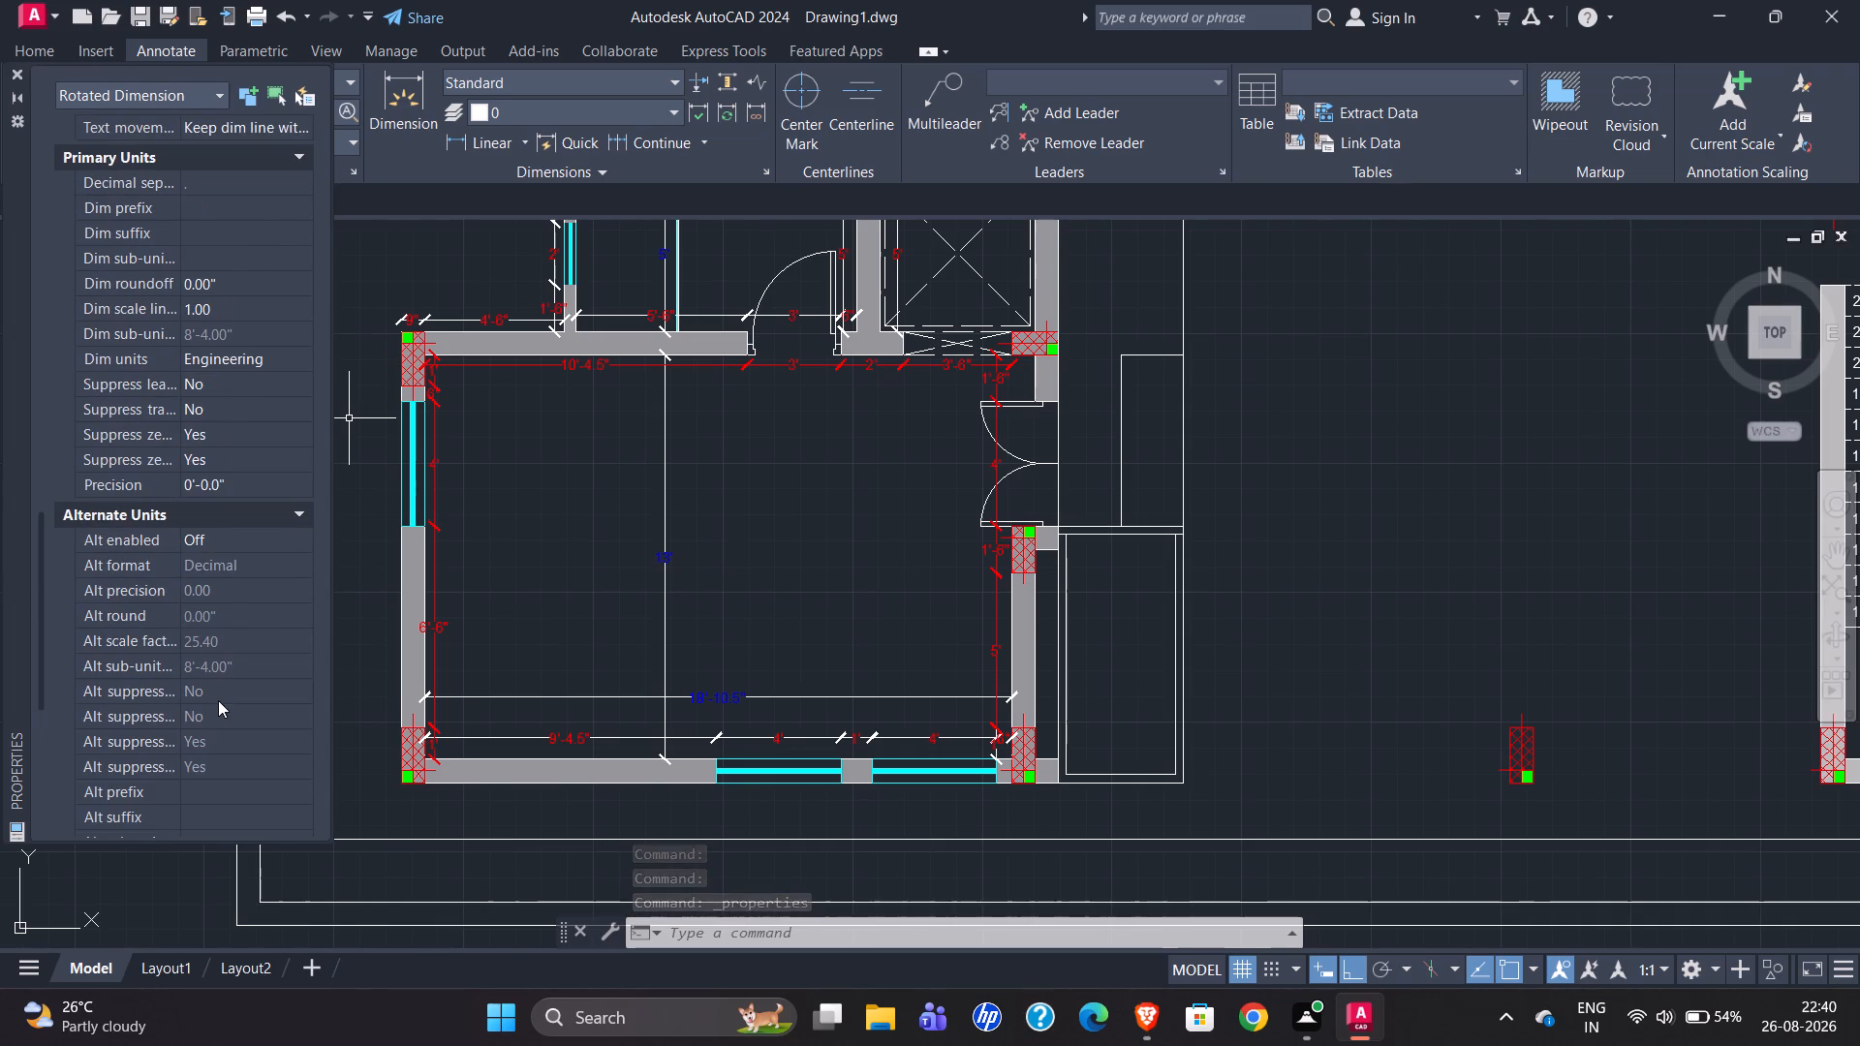
ctrl+click(202, 411)
ctrl+click(205, 411)
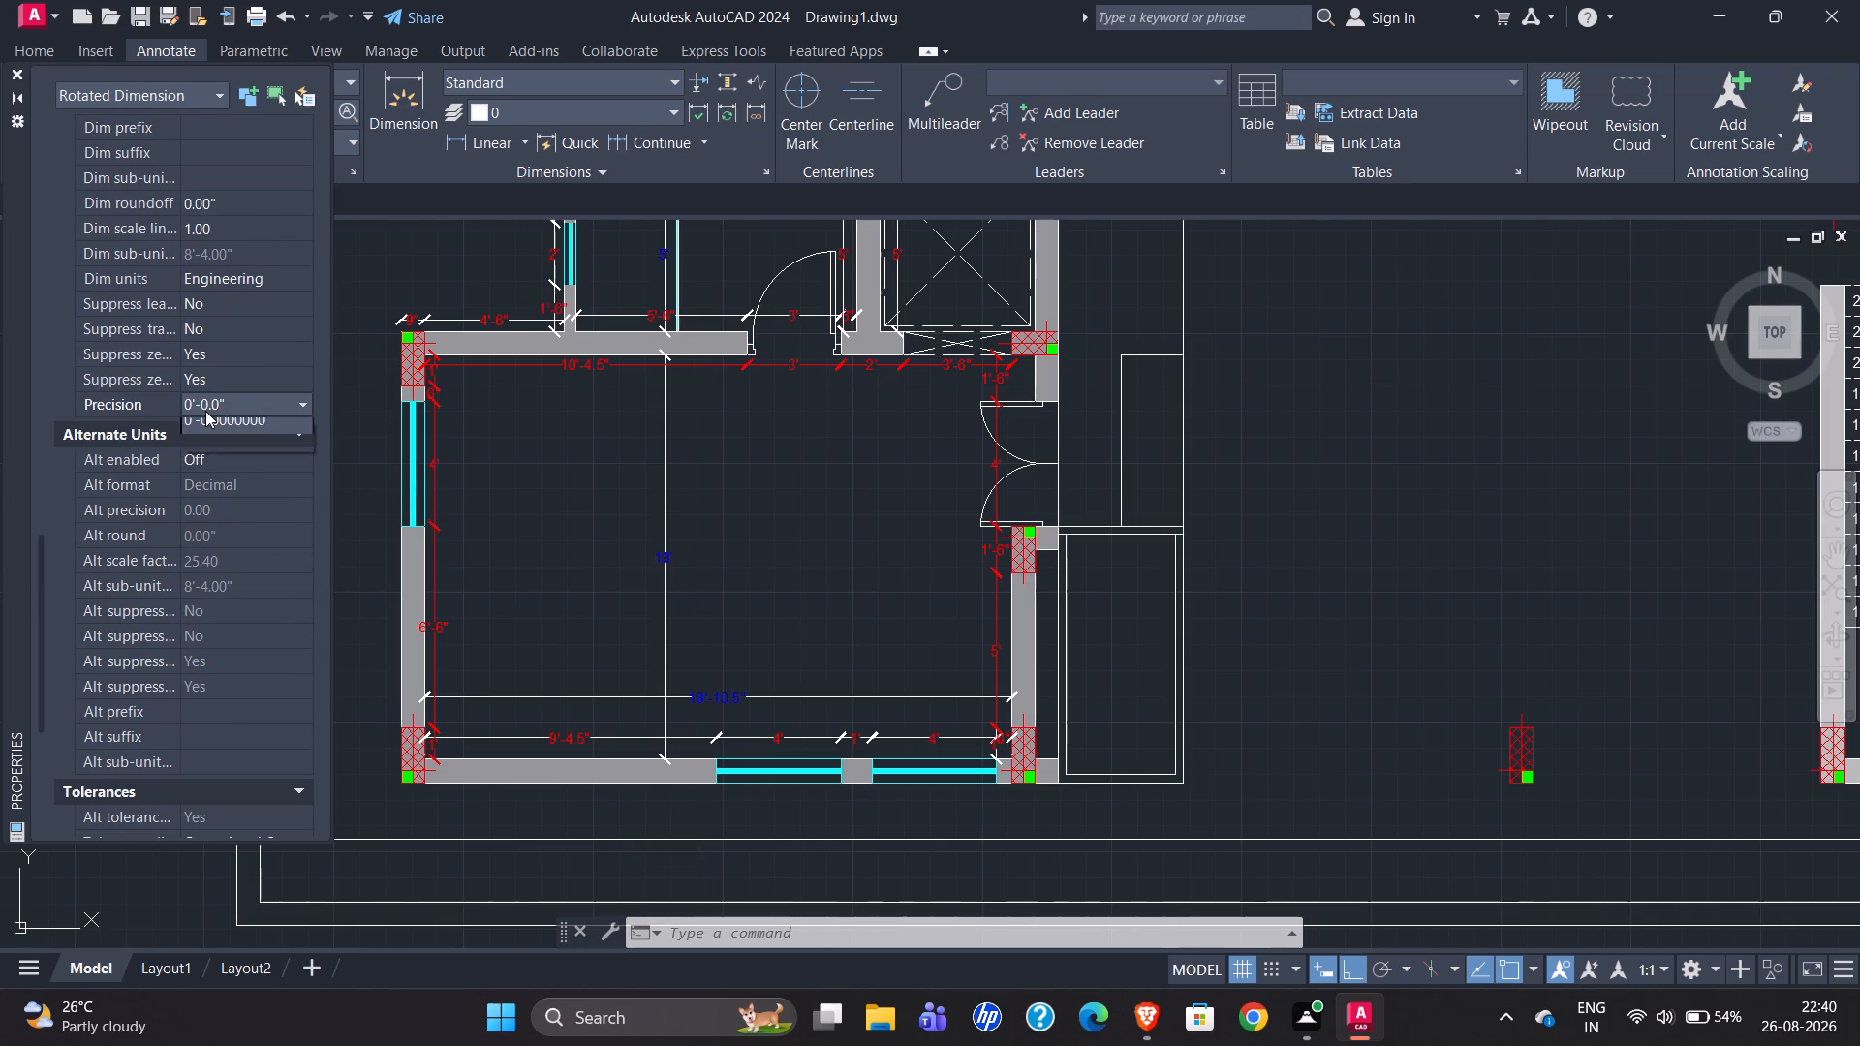
ctrl+click(215, 428)
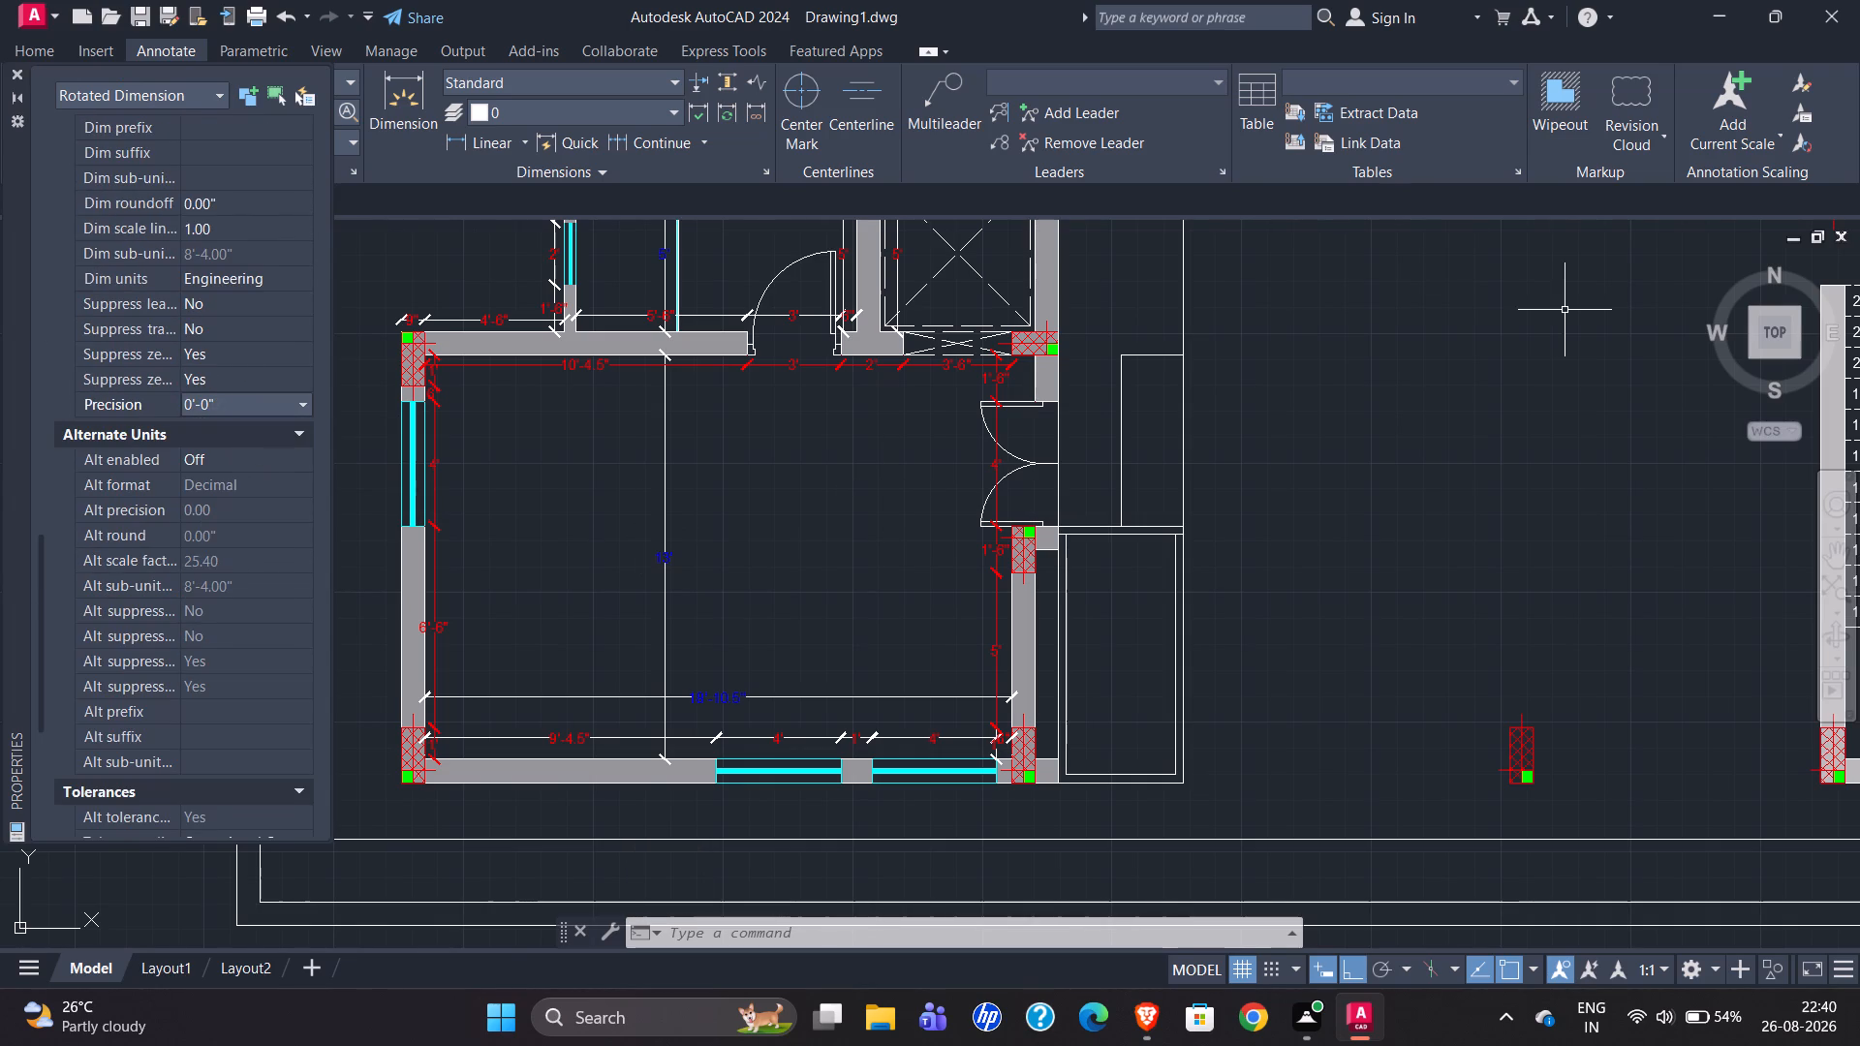
ctrl+click(15, 78)
Examine the servant room's dimension labels again and clear the selection.
ctrl+scroll(435, 873, down, 1)
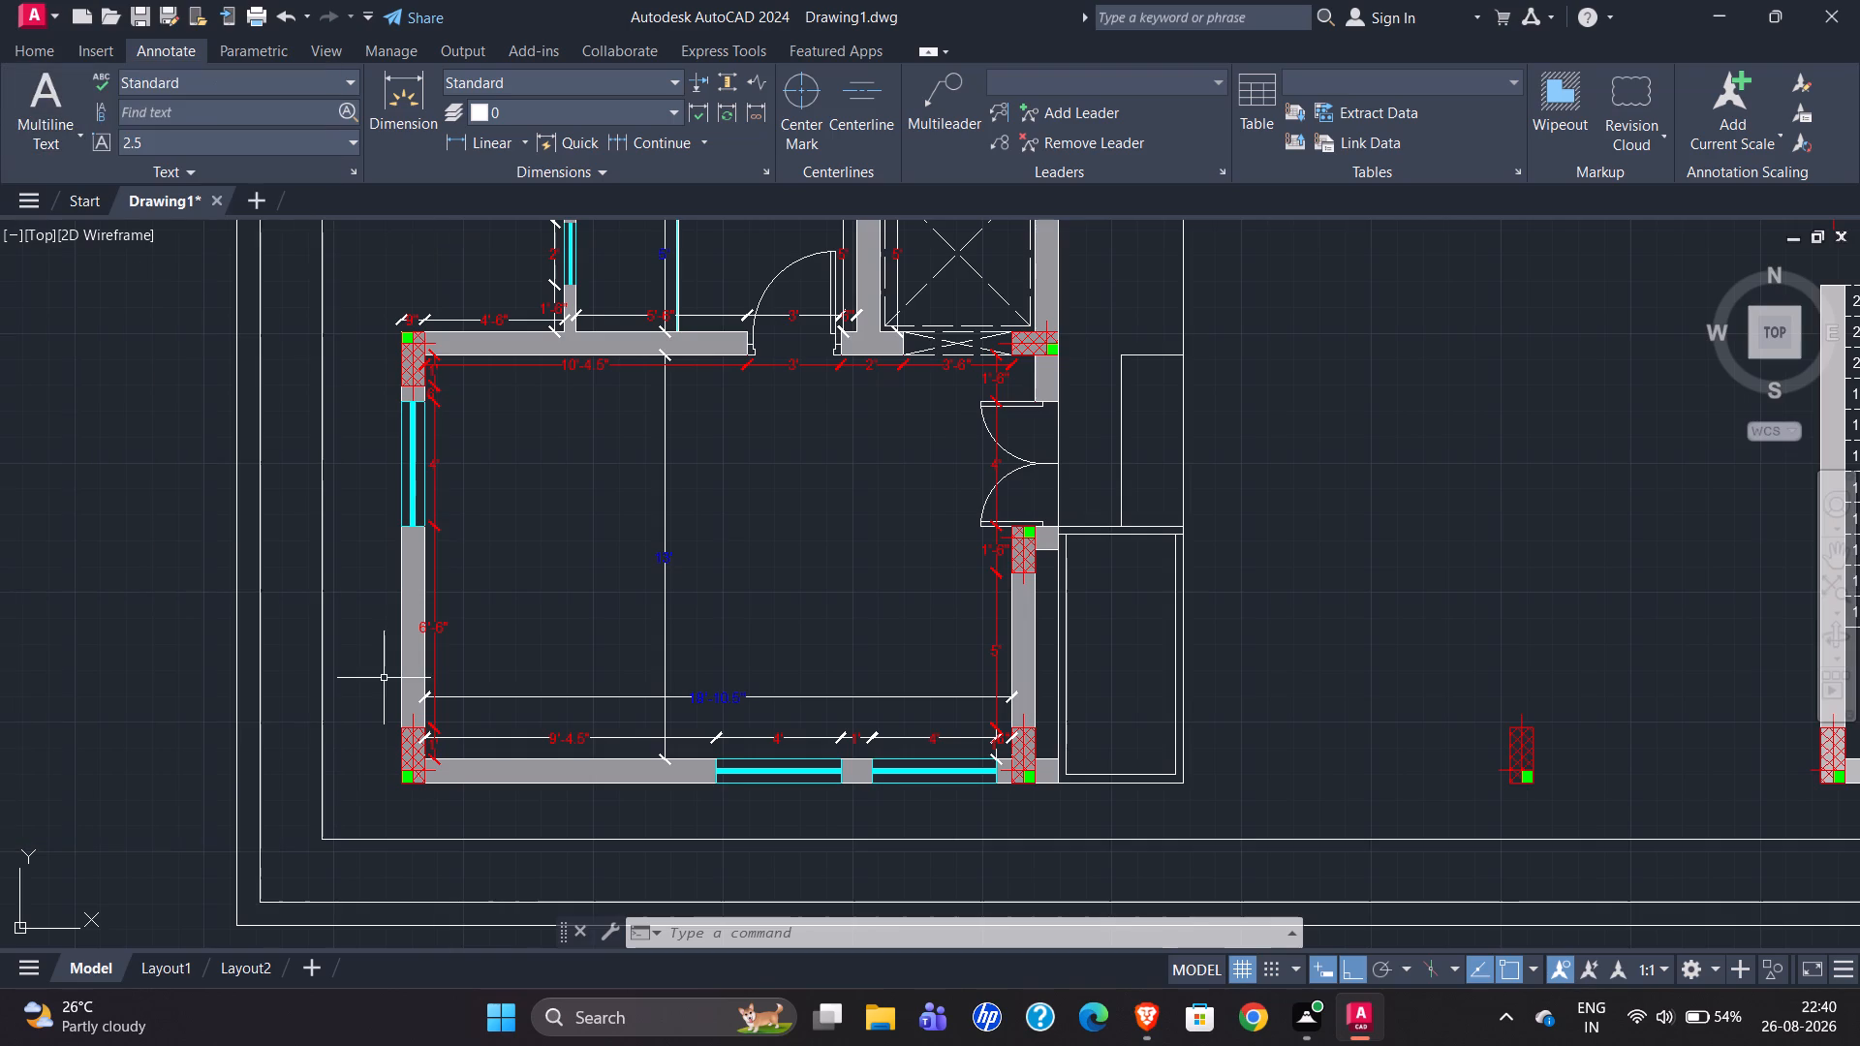
ctrl+scroll(395, 739, down, 1)
ctrl+scroll(490, 577, up, 4)
ctrl+scroll(543, 665, down, 1)
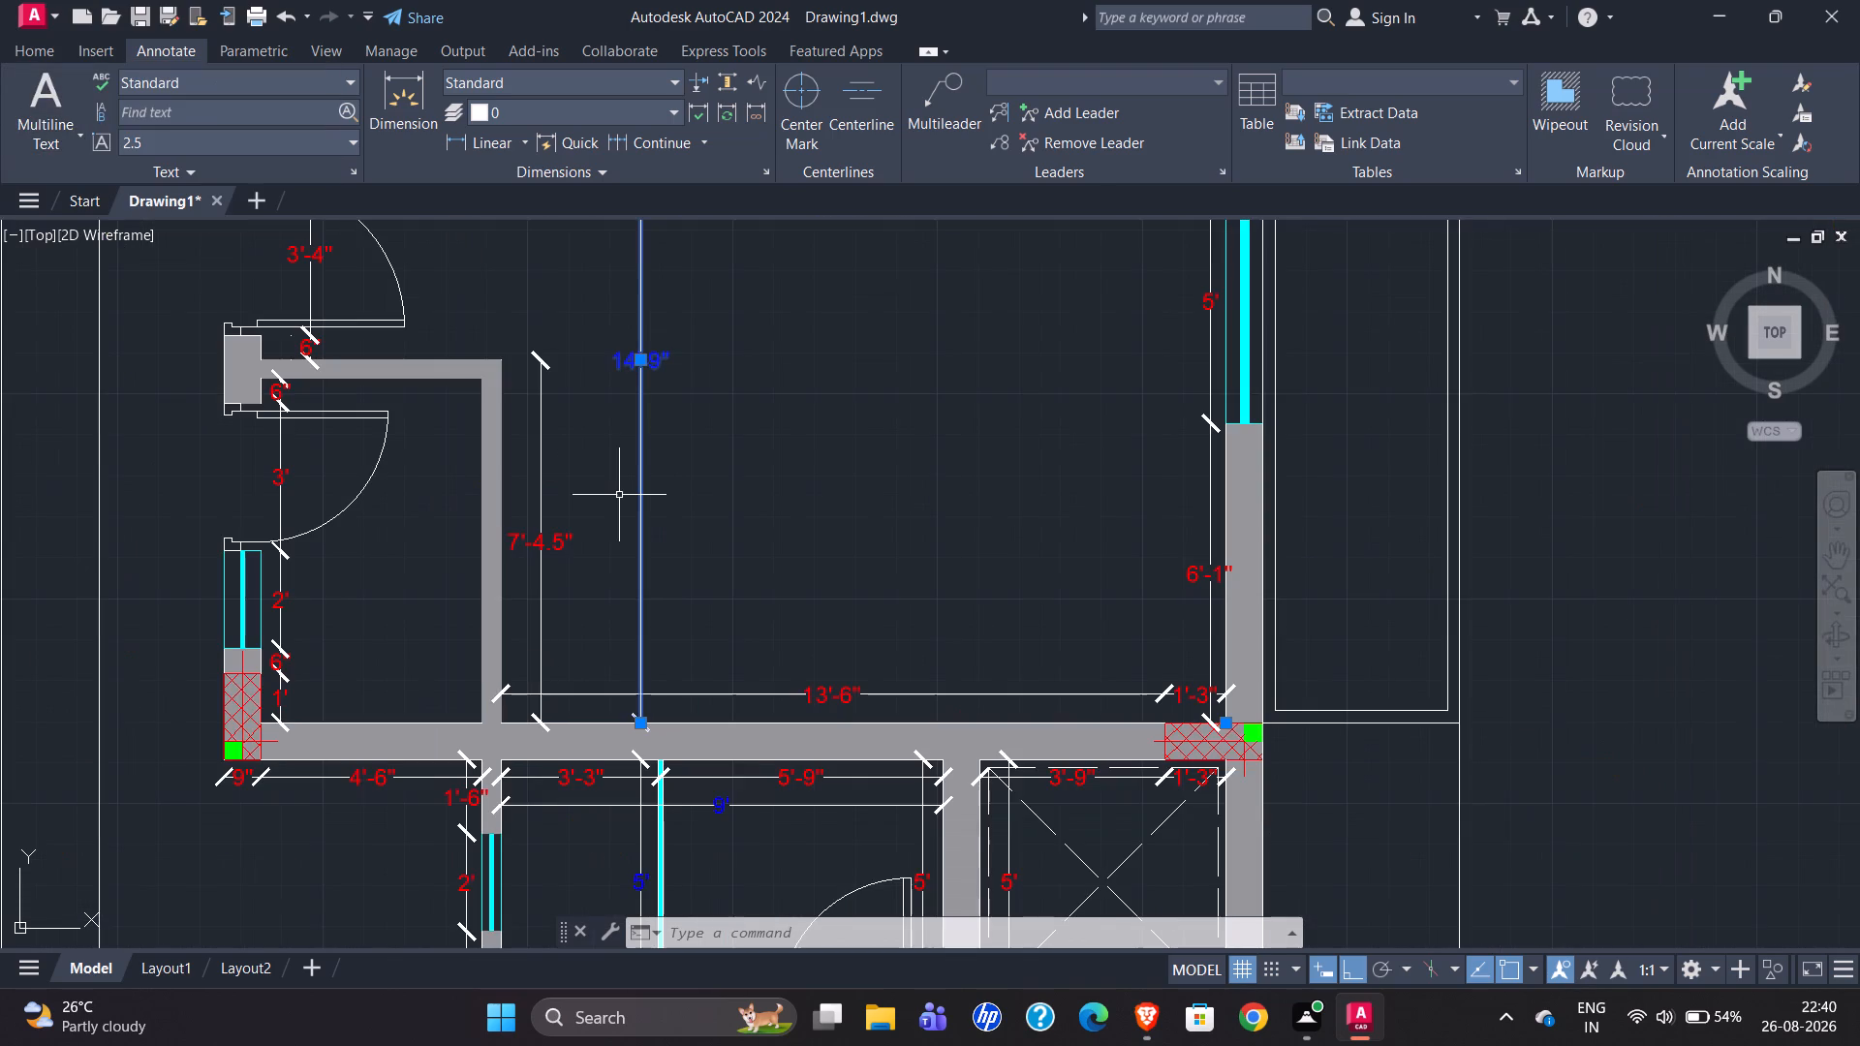
ctrl+scroll(620, 332, up, 4)
key(Escape)
ctrl+scroll(636, 668, down, 5)
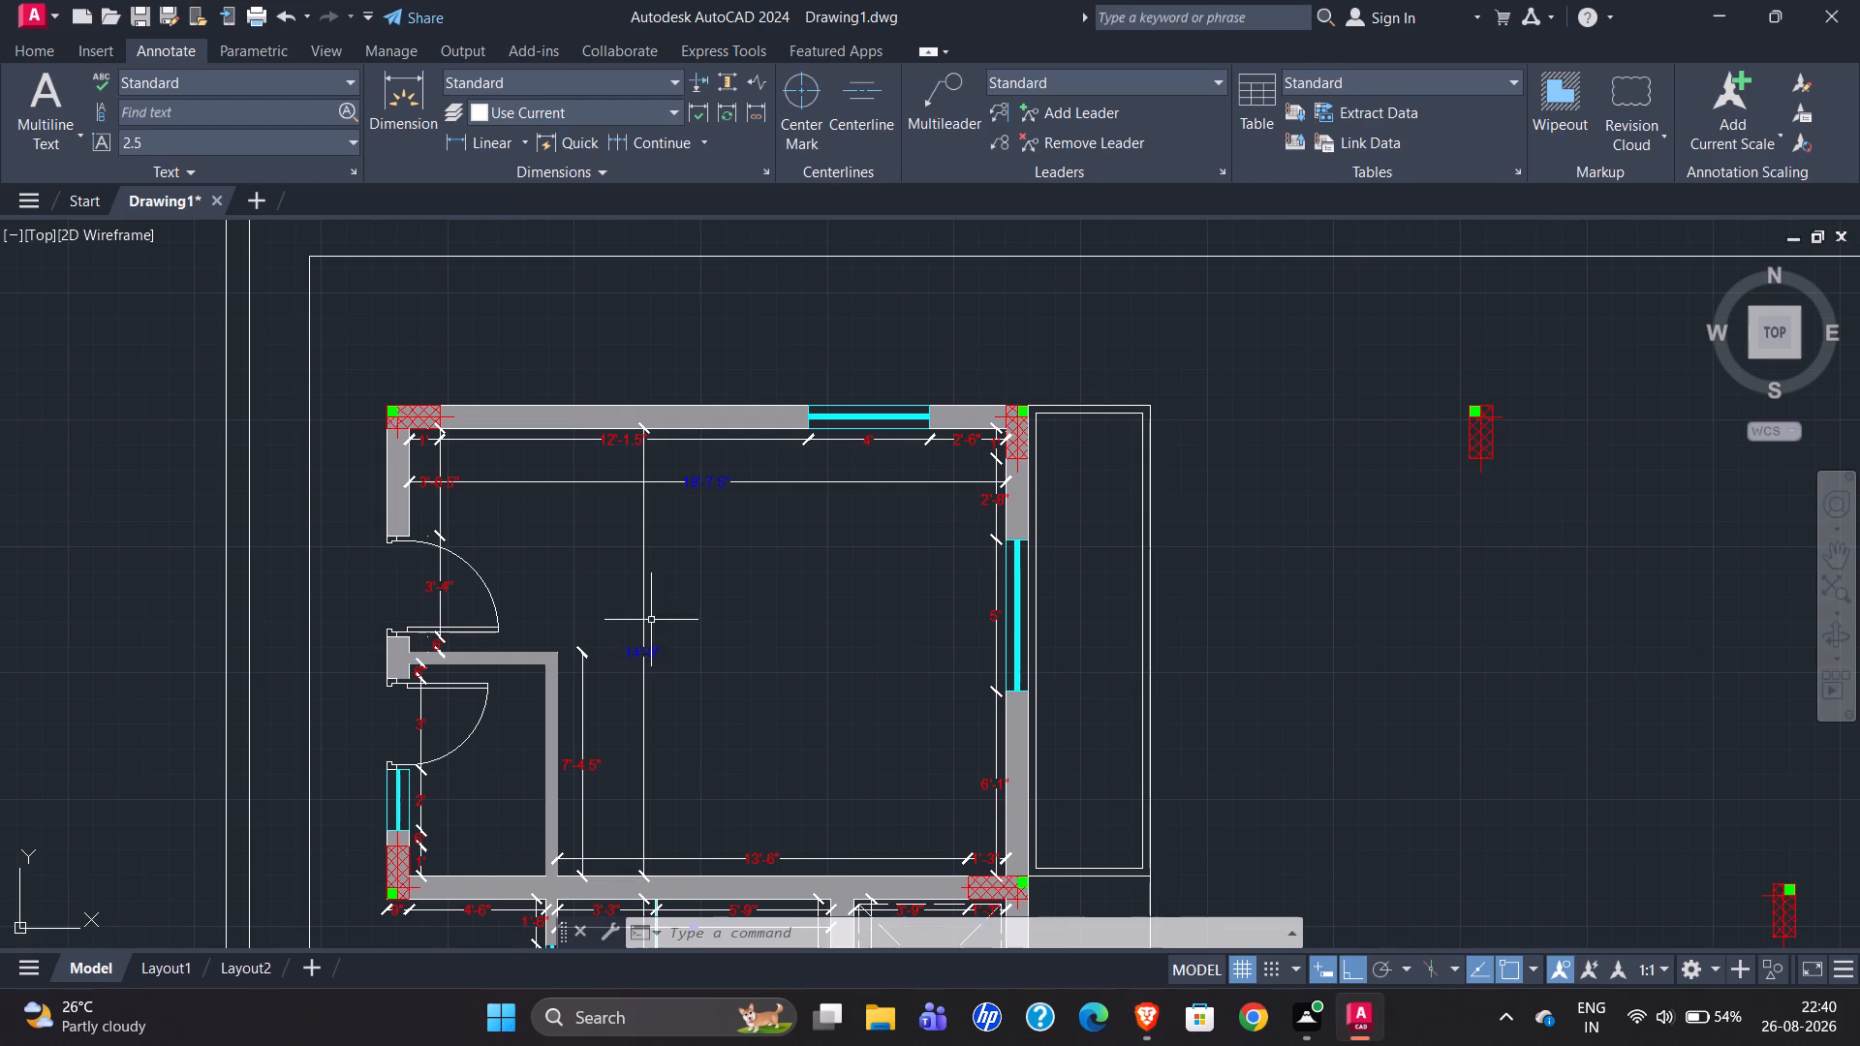
Compare the staircase in the redrawn plan with the dimensioned staircase in the reference plan.
ctrl+scroll(823, 416, down, 2)
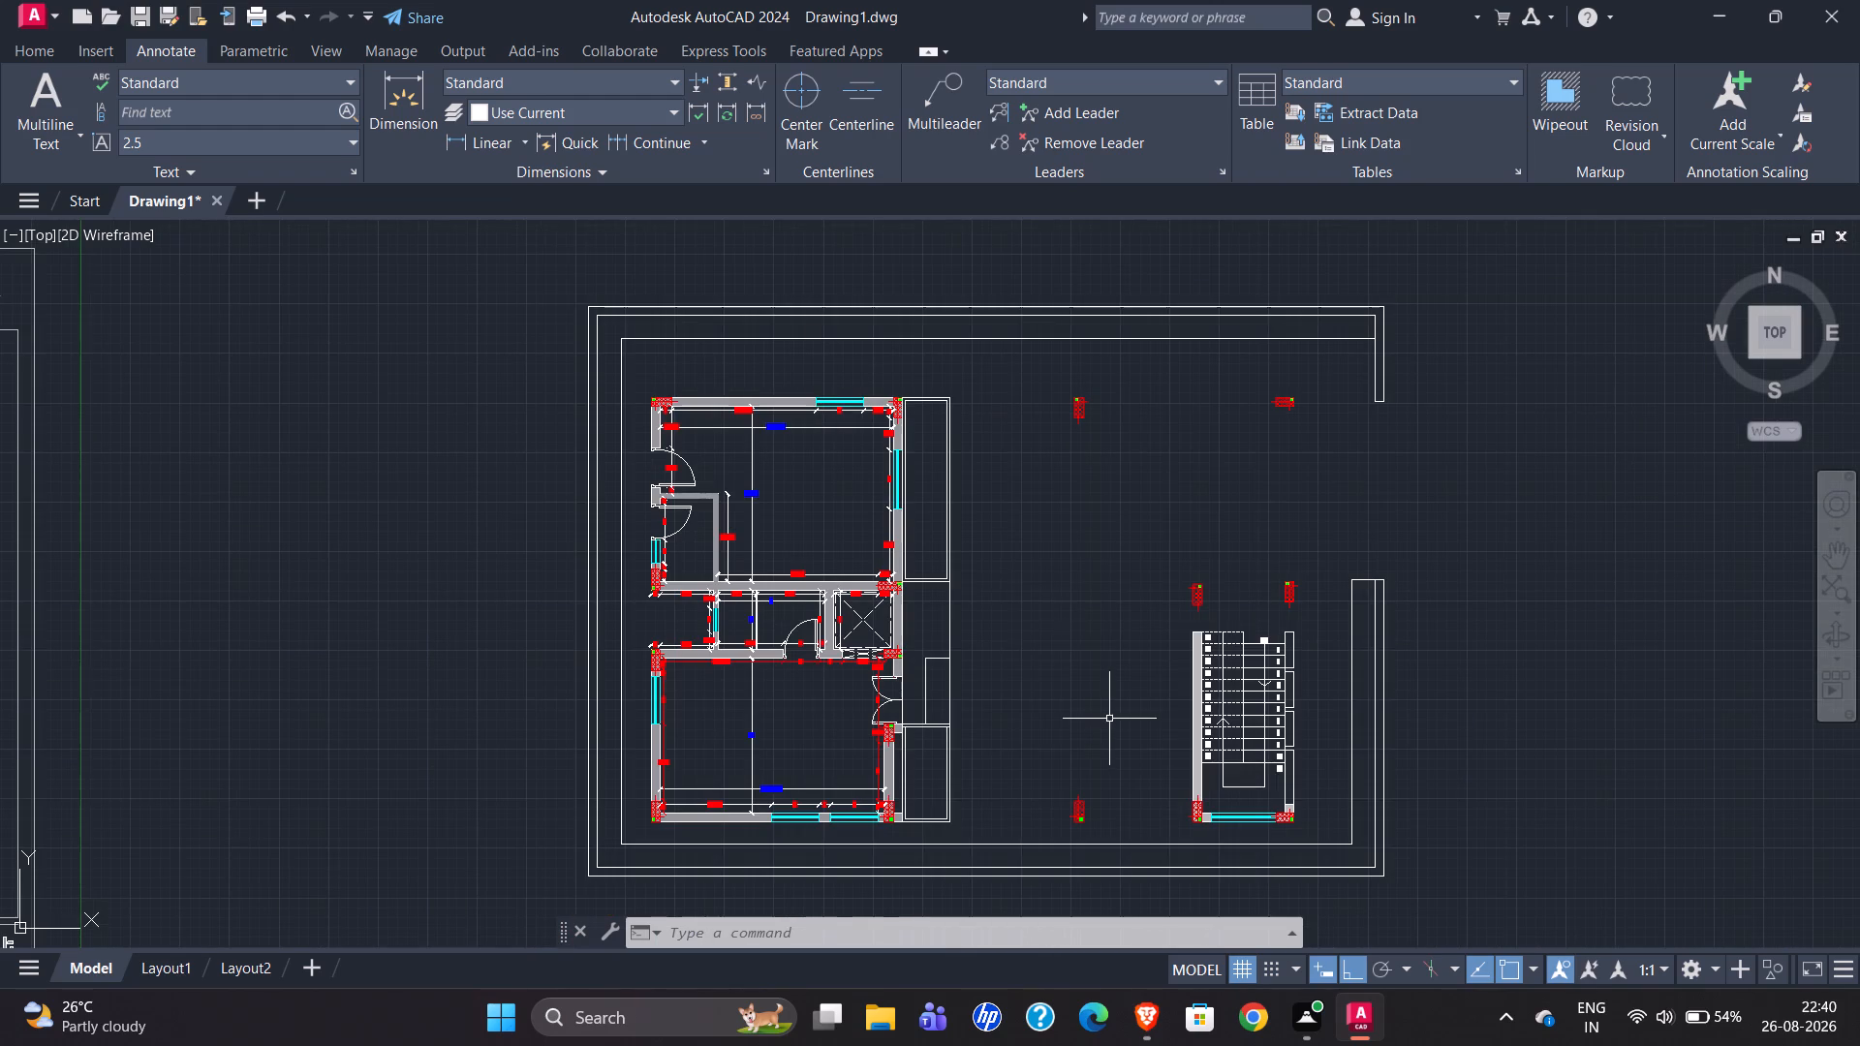
ctrl+scroll(941, 511, up, 2)
ctrl+scroll(595, 416, down, 1)
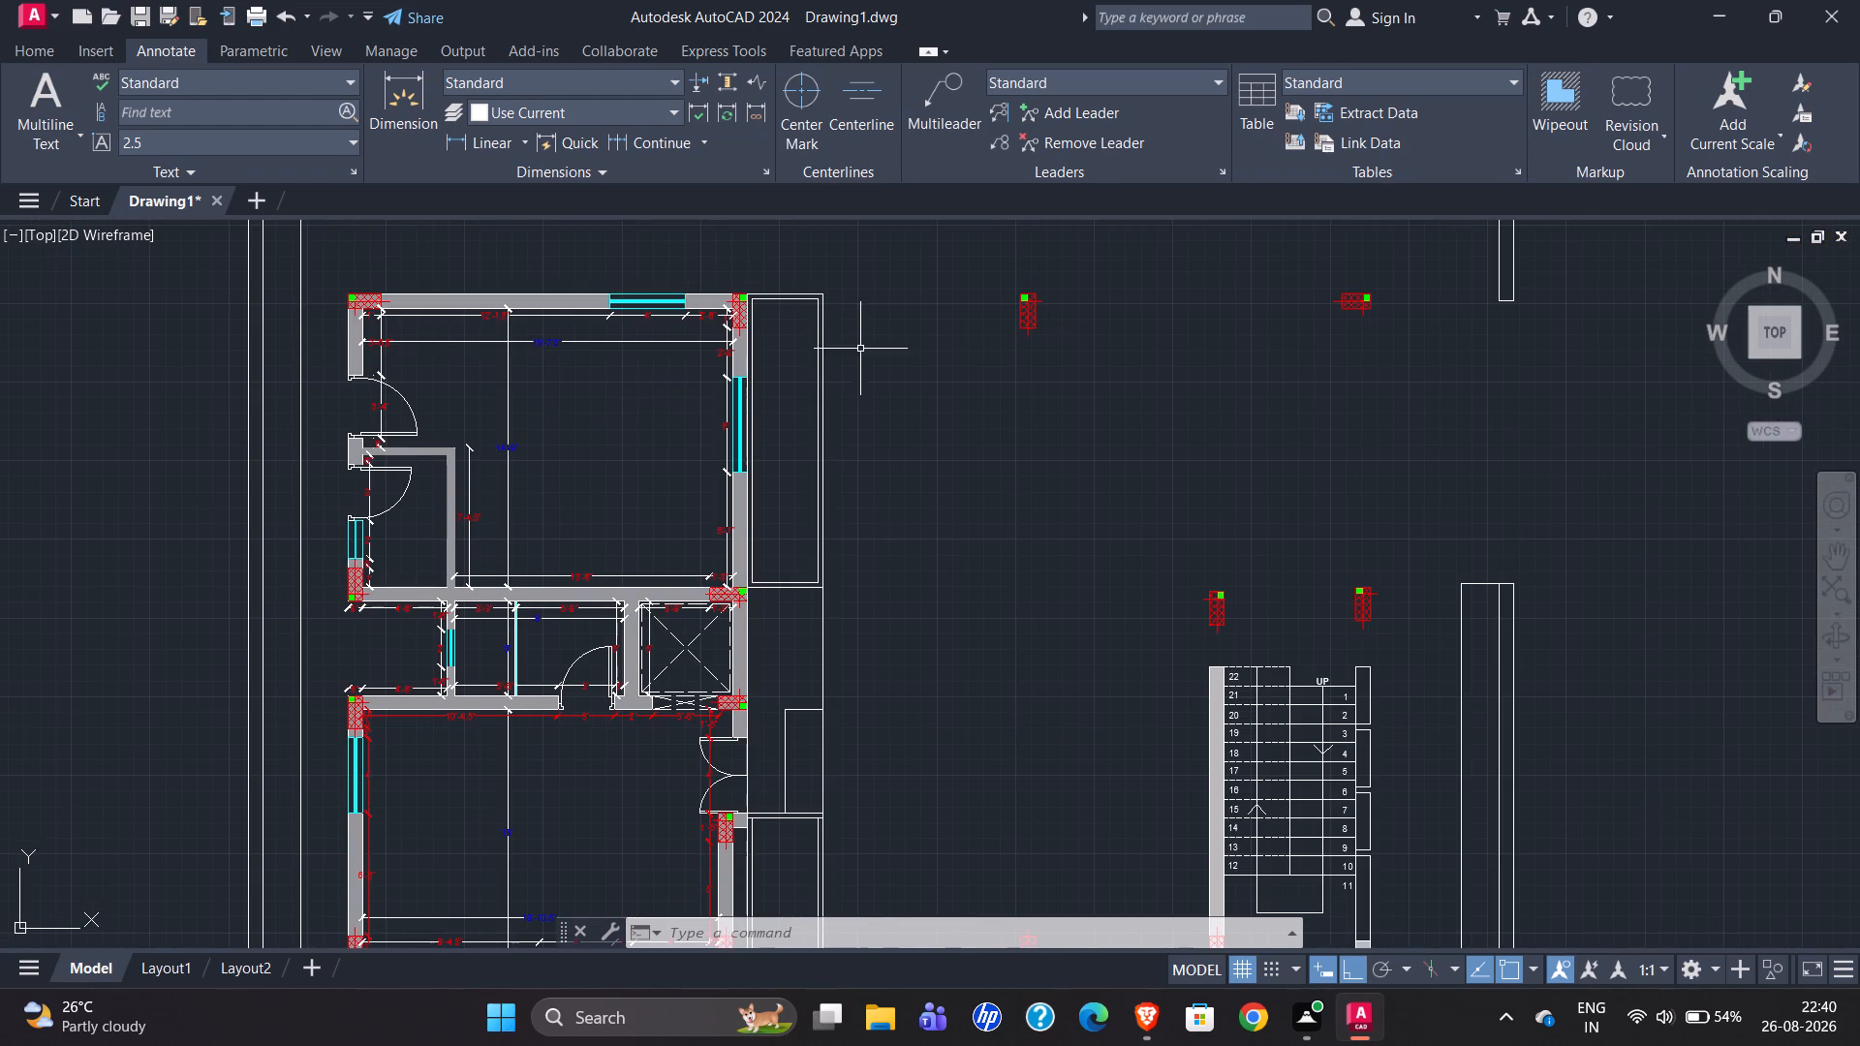
ctrl+scroll(876, 343, down, 1)
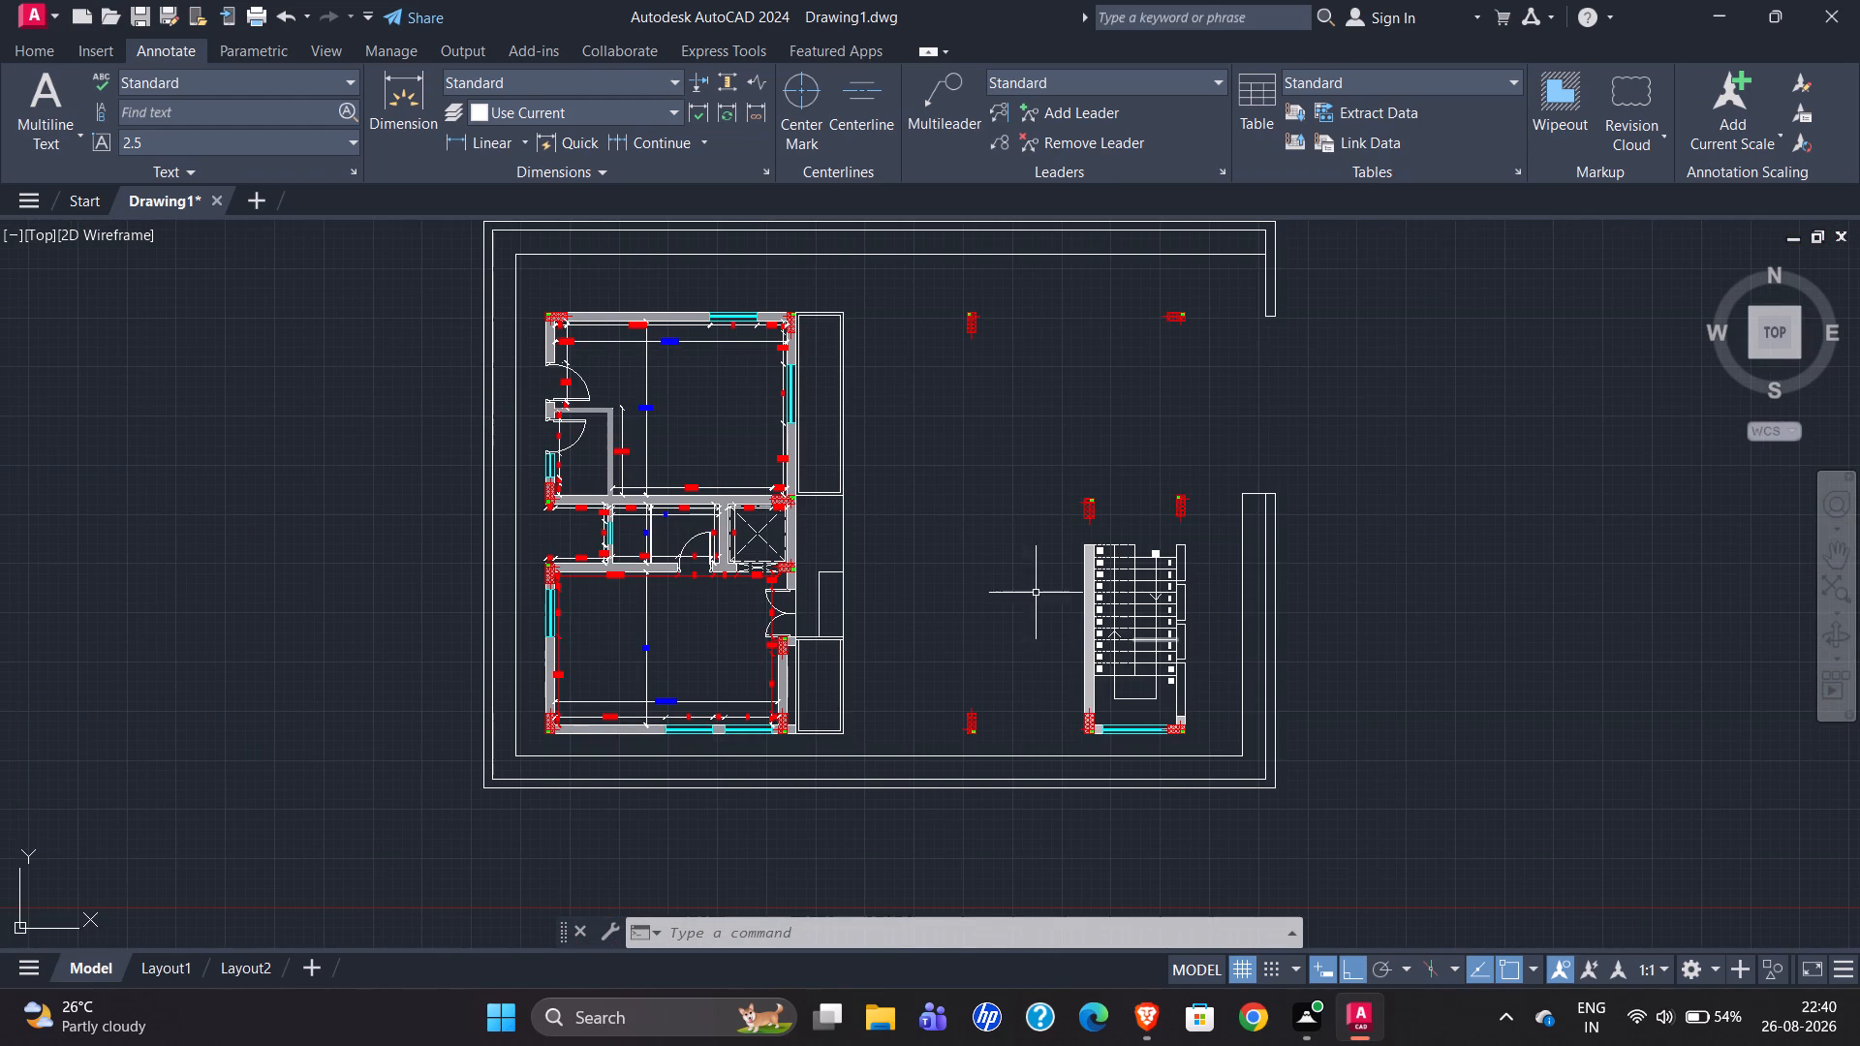
ctrl+scroll(1018, 581, down, 1)
ctrl+scroll(156, 655, up, 3)
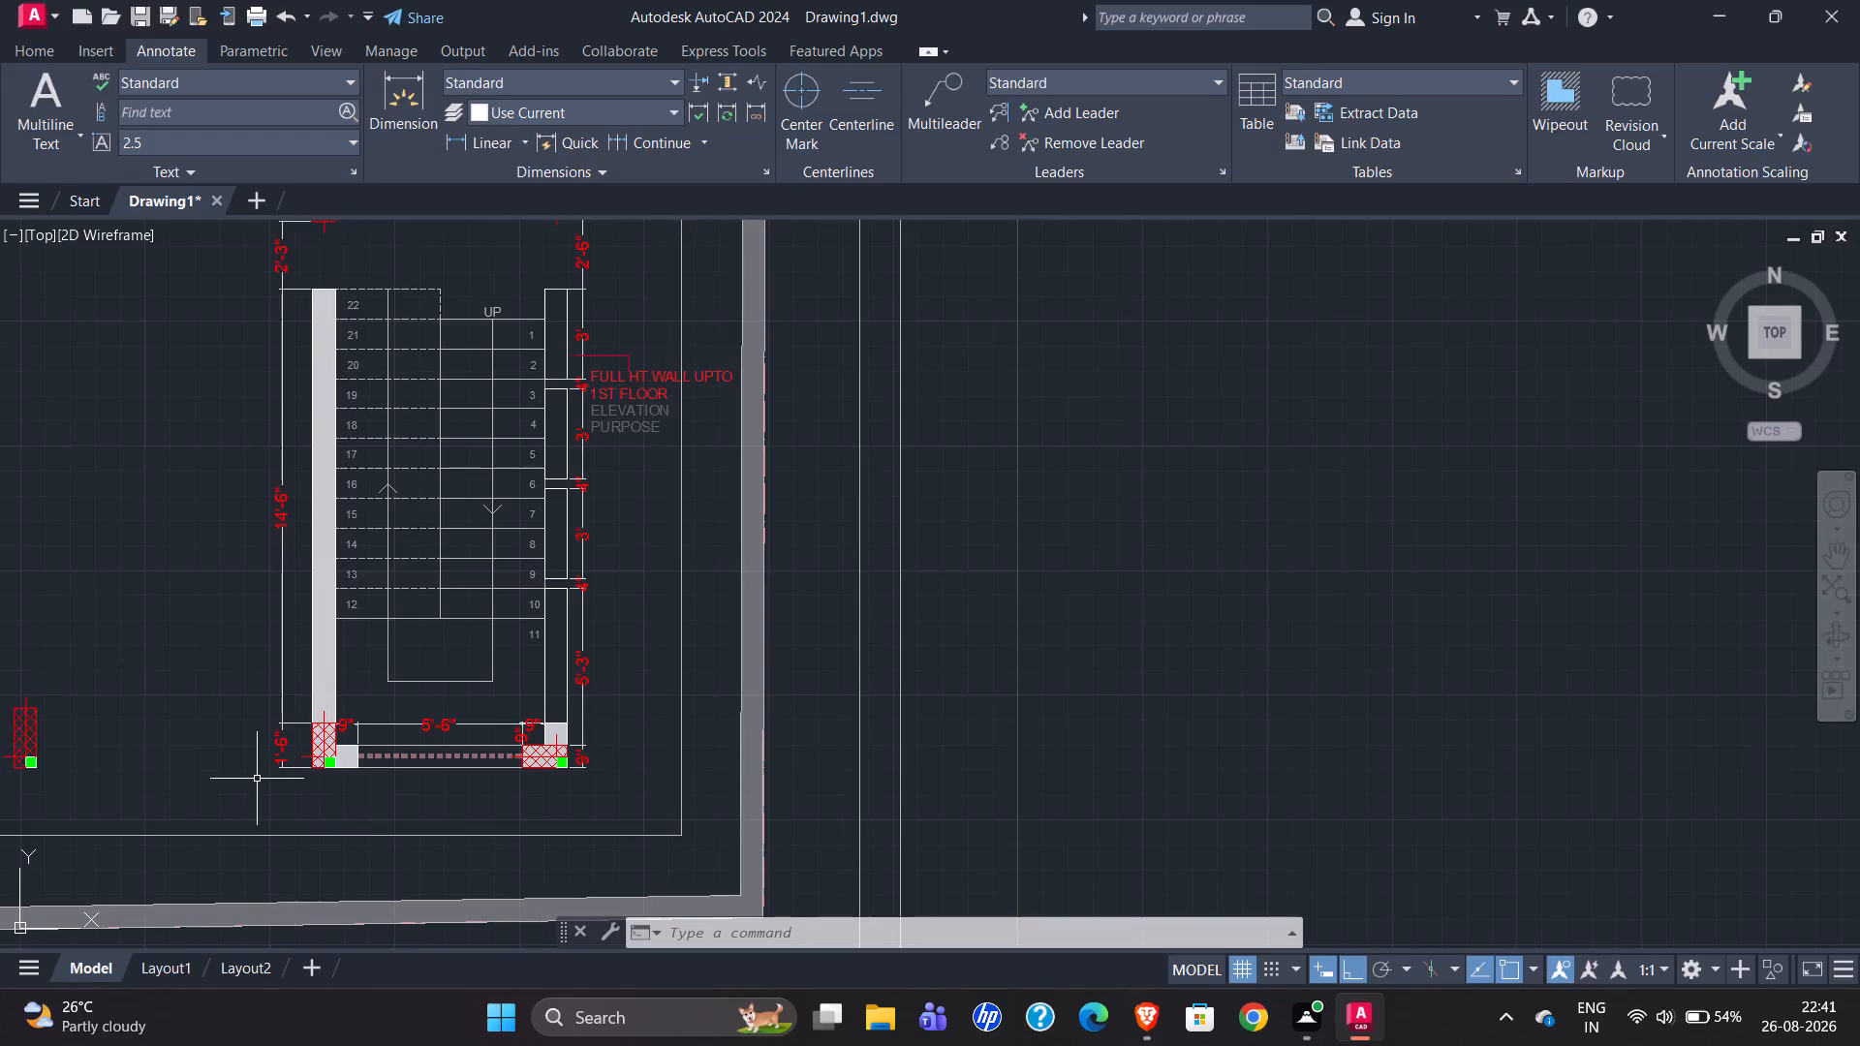
ctrl+scroll(0, 609, down, 3)
ctrl+scroll(1022, 605, up, 3)
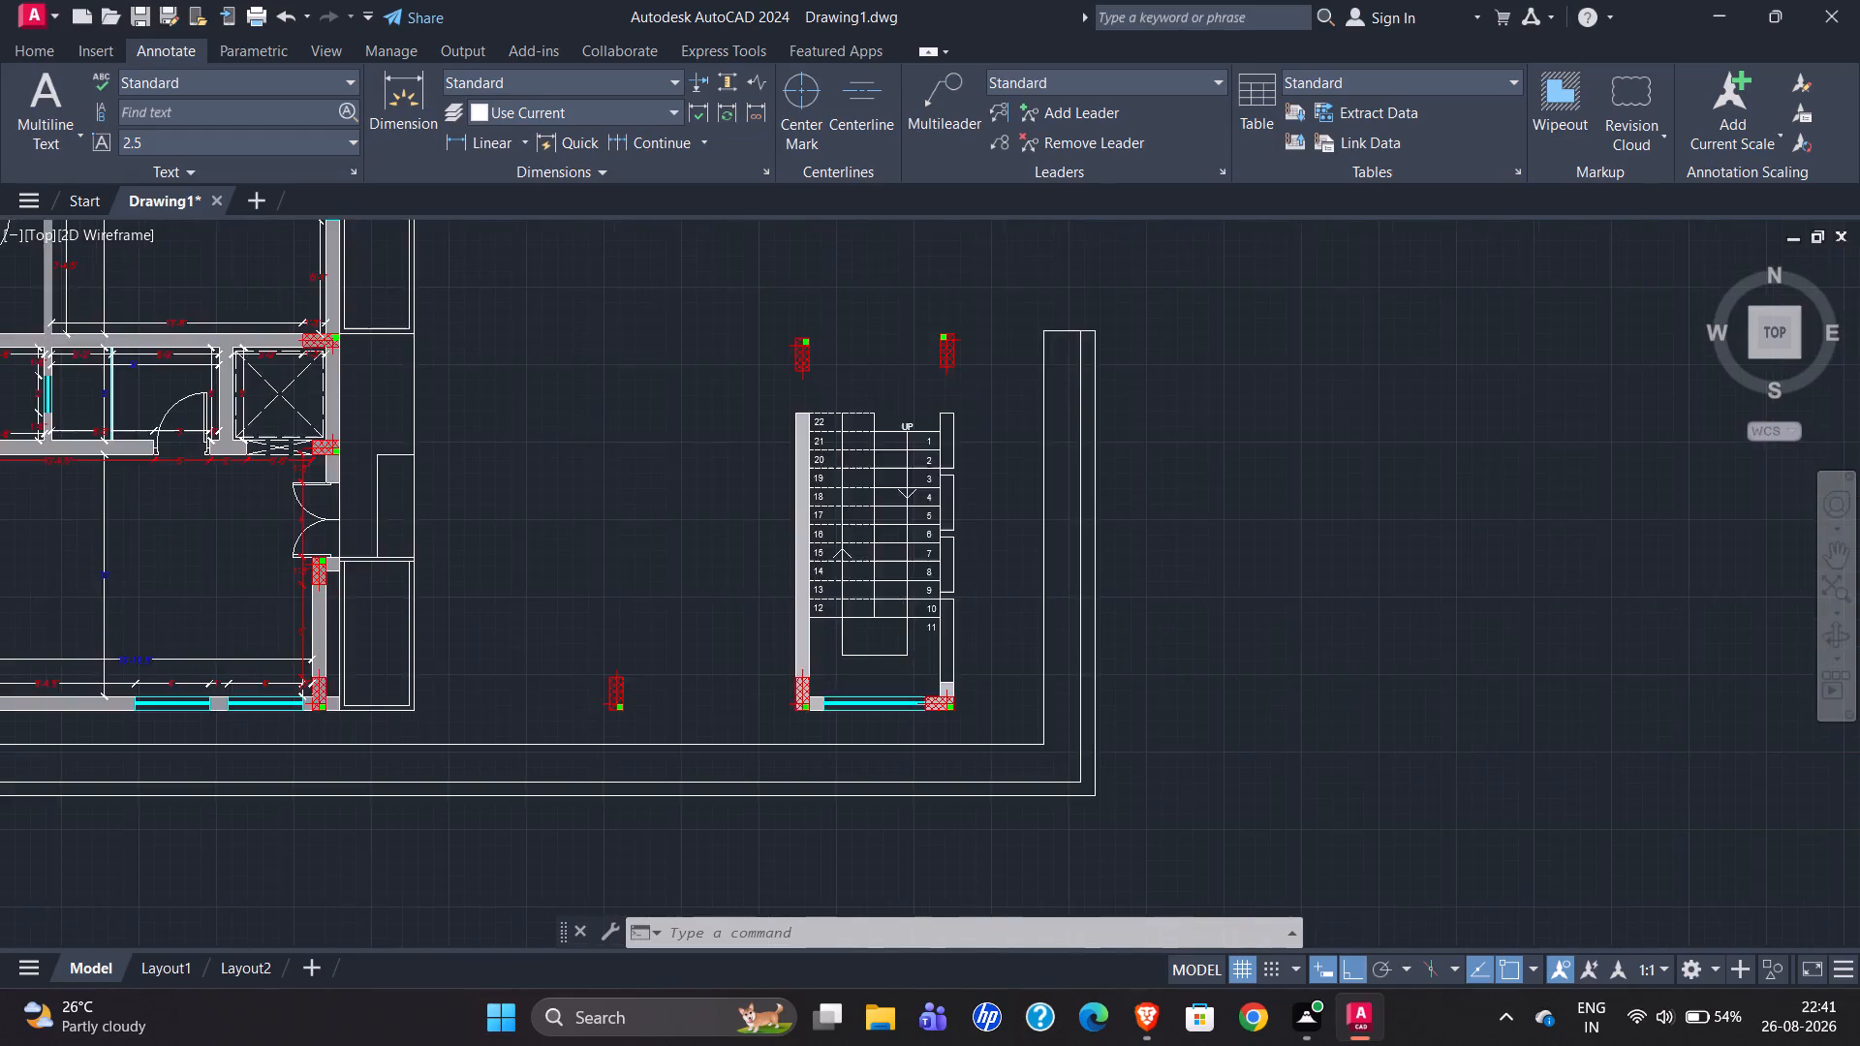
Measure the north-south length of the column at the redrawn staircase's southwest corner with the Dimension command.
ctrl+click(394, 123)
ctrl+scroll(1098, 462, down, 3)
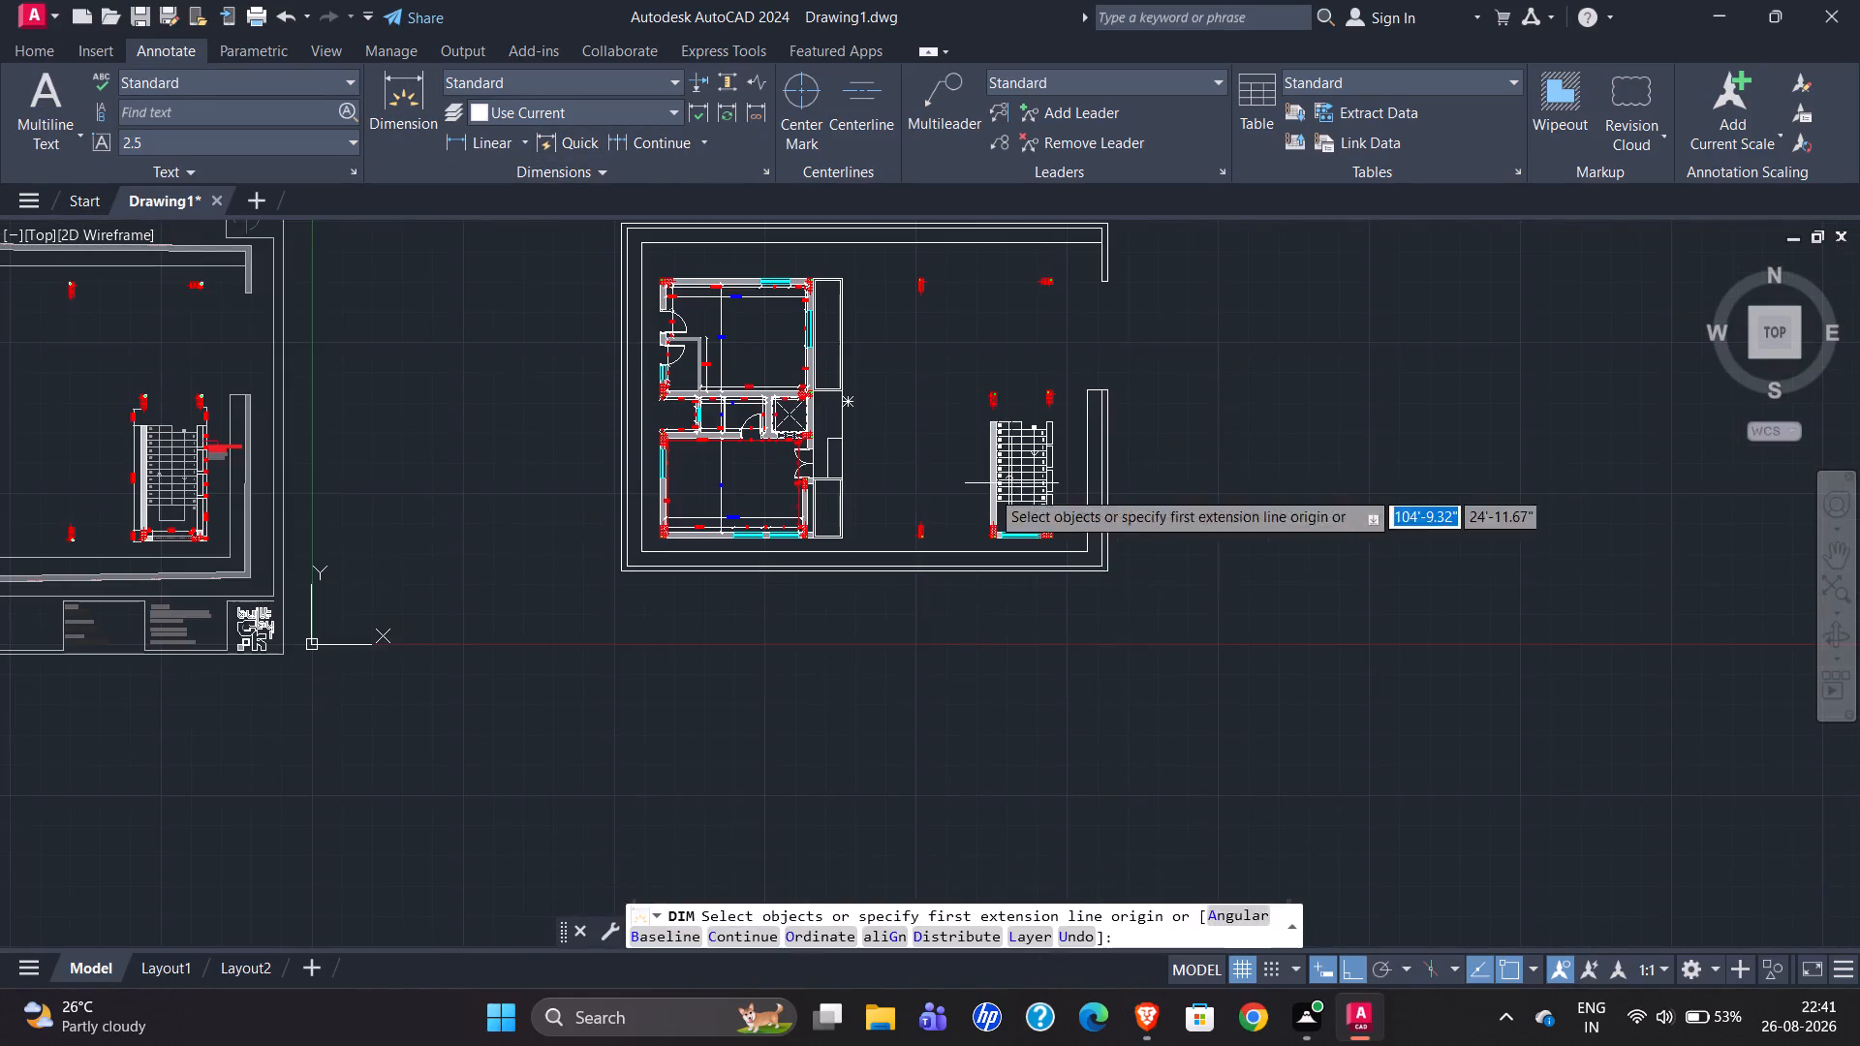
ctrl+scroll(126, 551, up, 4)
ctrl+scroll(148, 659, down, 1)
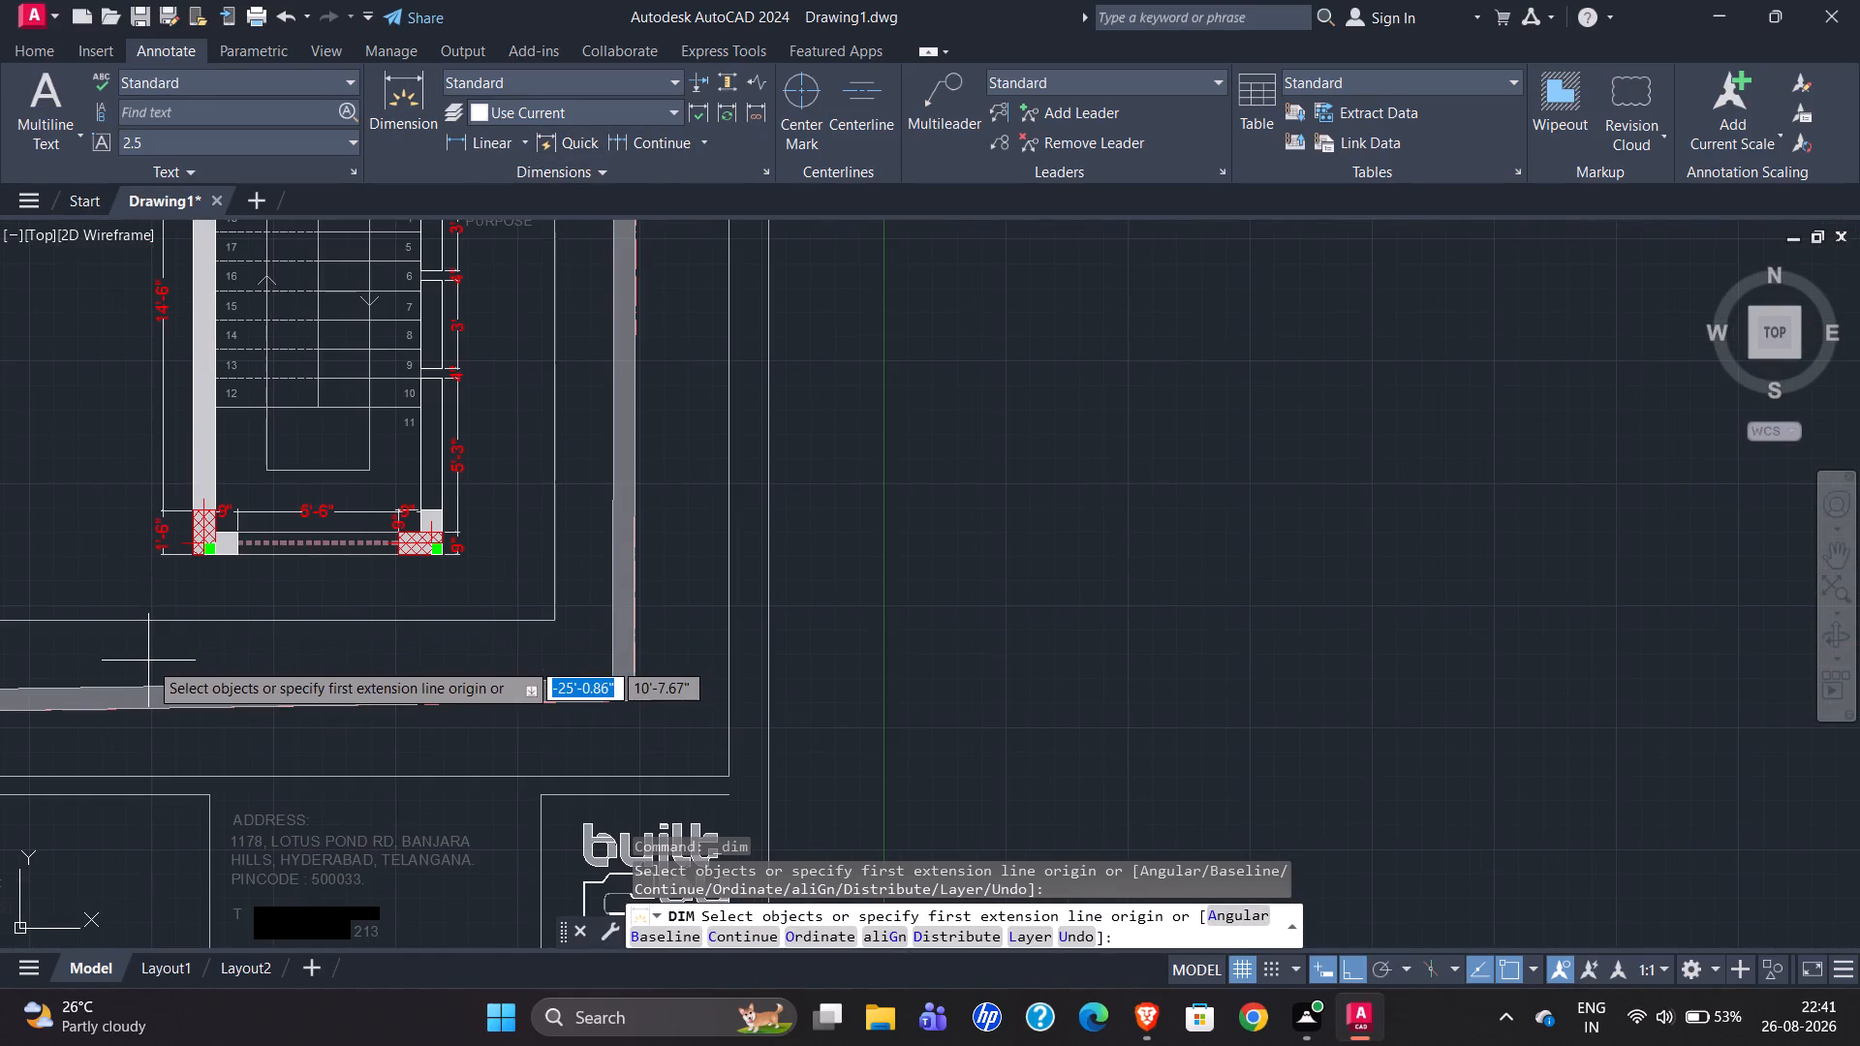
ctrl+scroll(132, 660, down, 2)
ctrl+scroll(280, 621, up, 2)
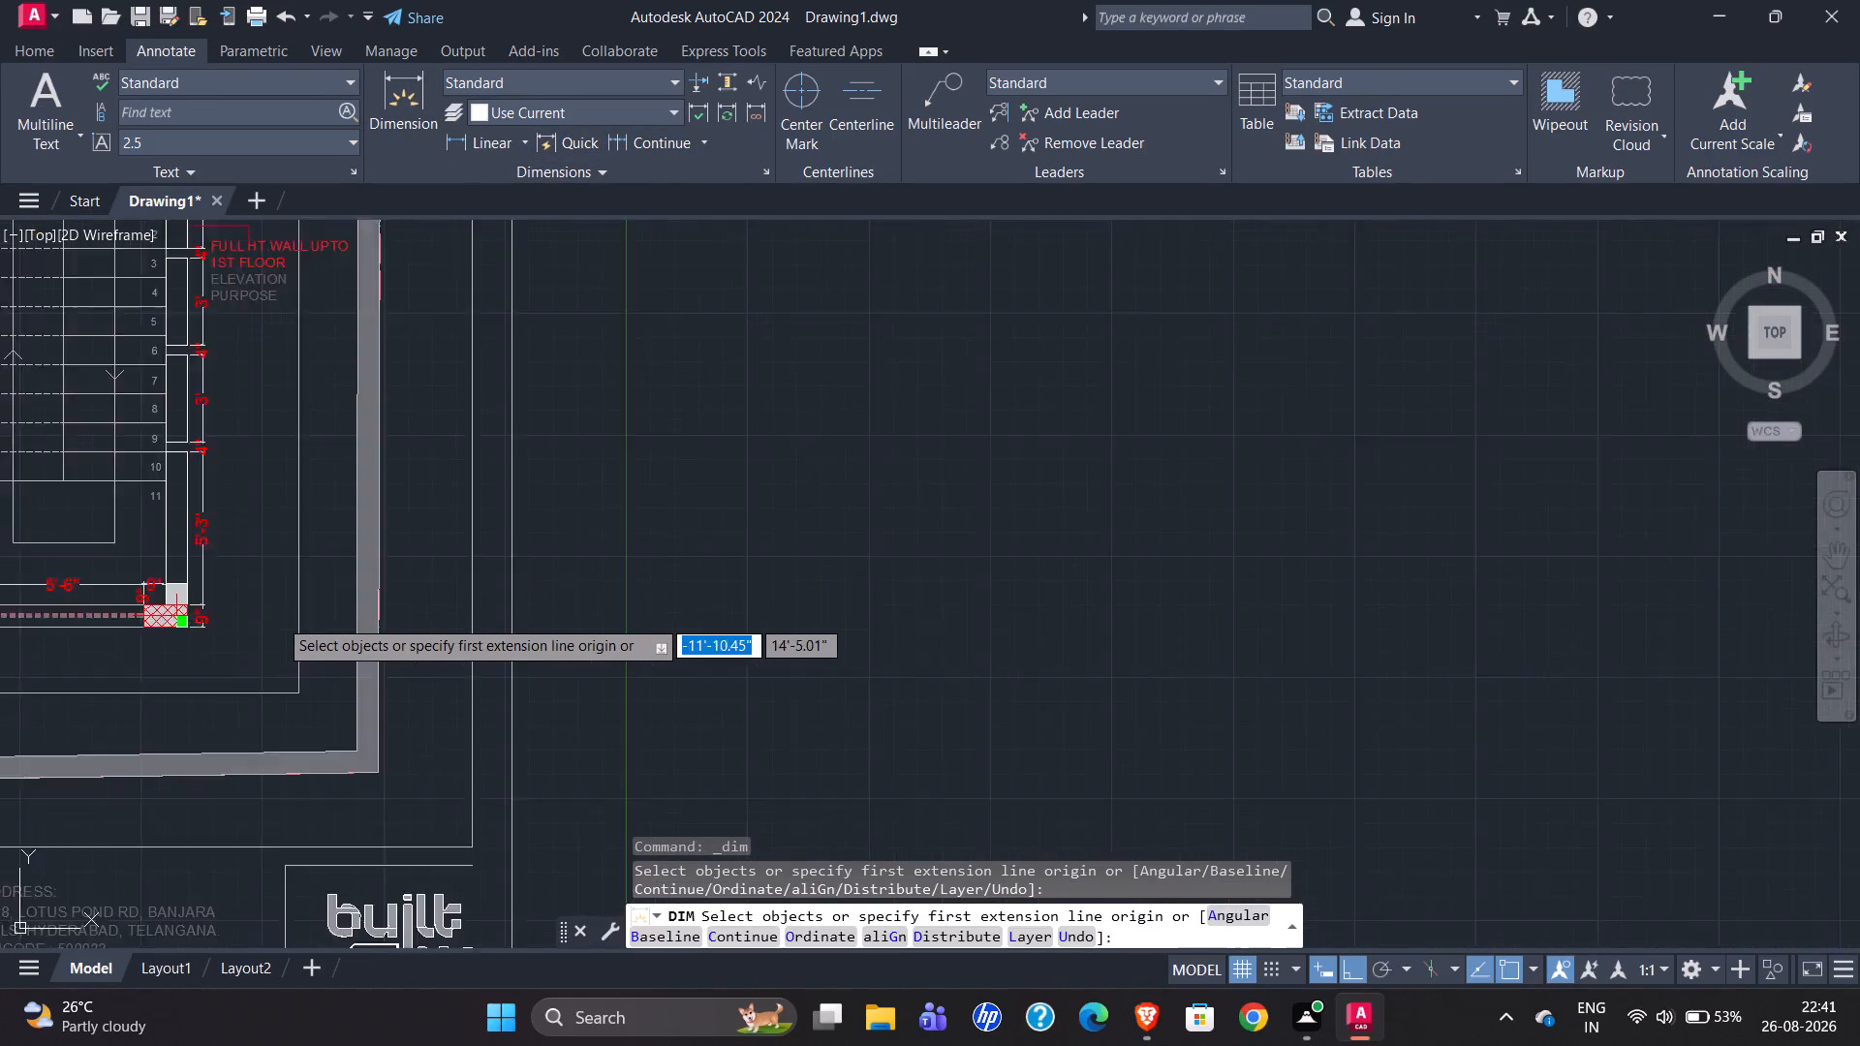
ctrl+scroll(272, 610, up, 1)
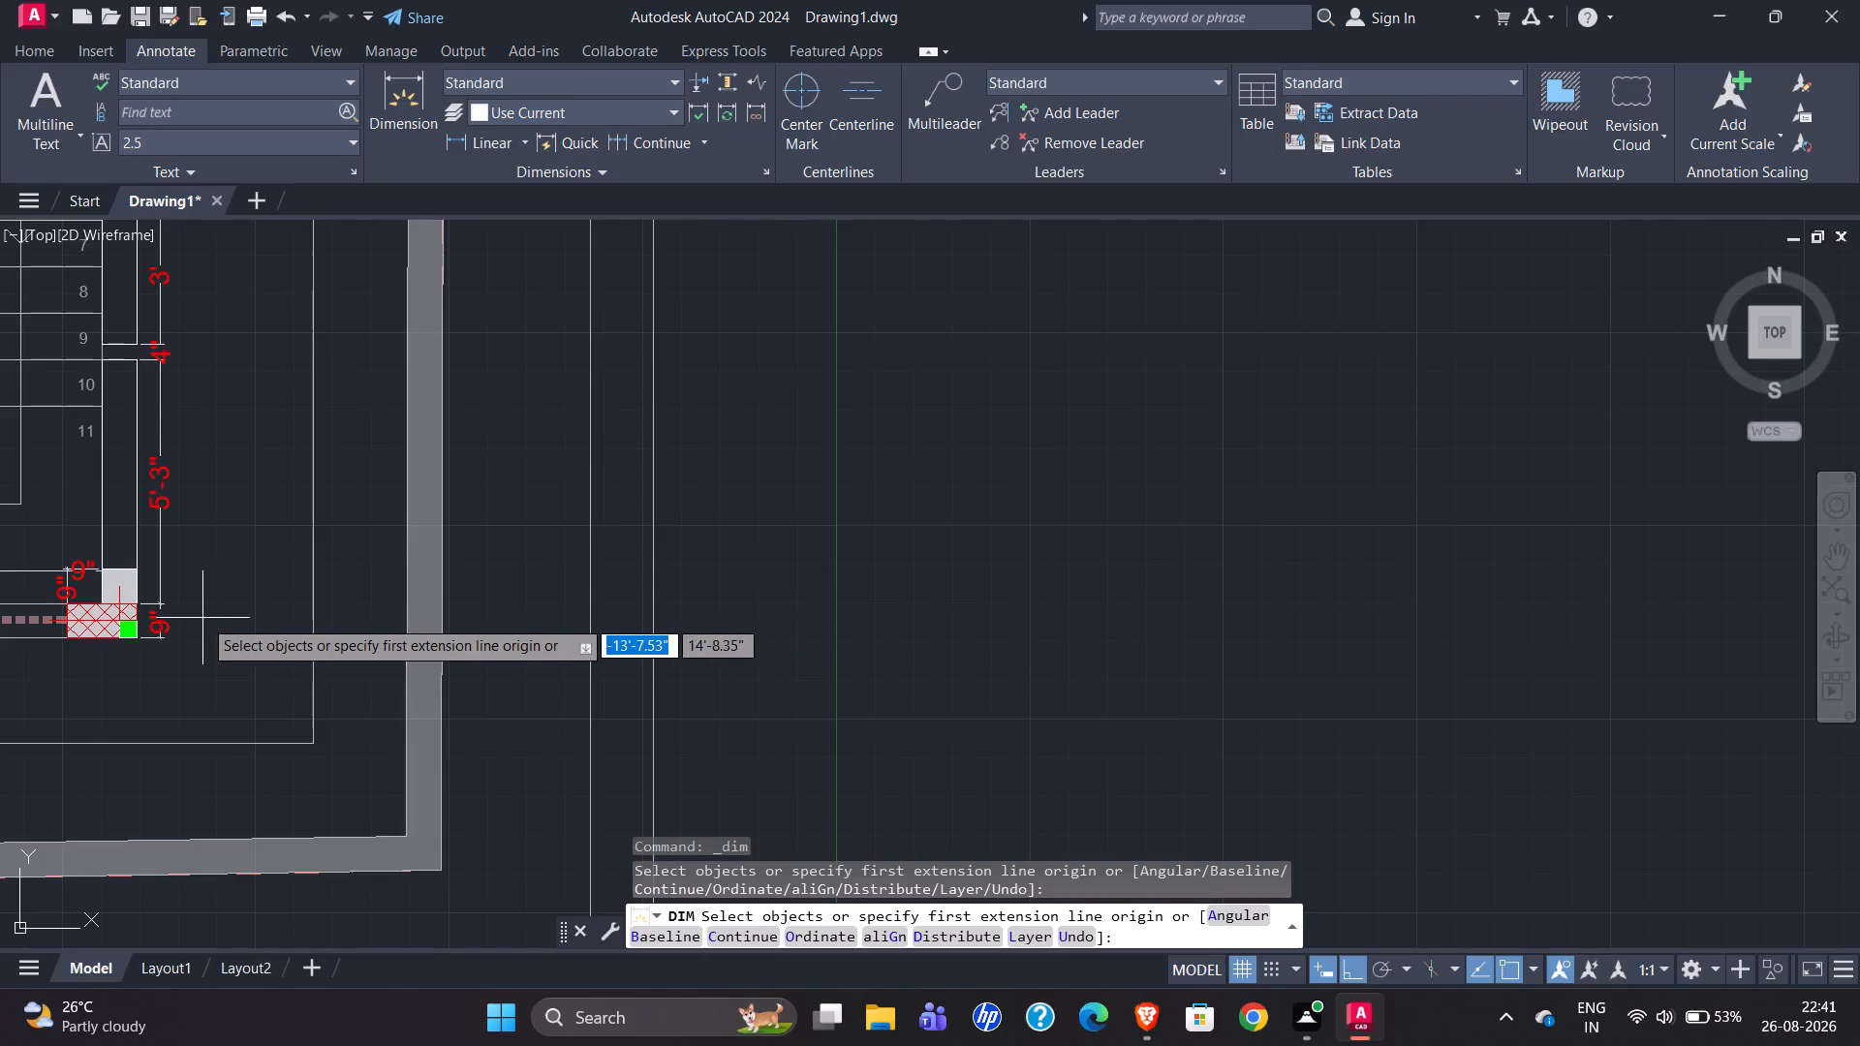
ctrl+scroll(190, 618, down, 3)
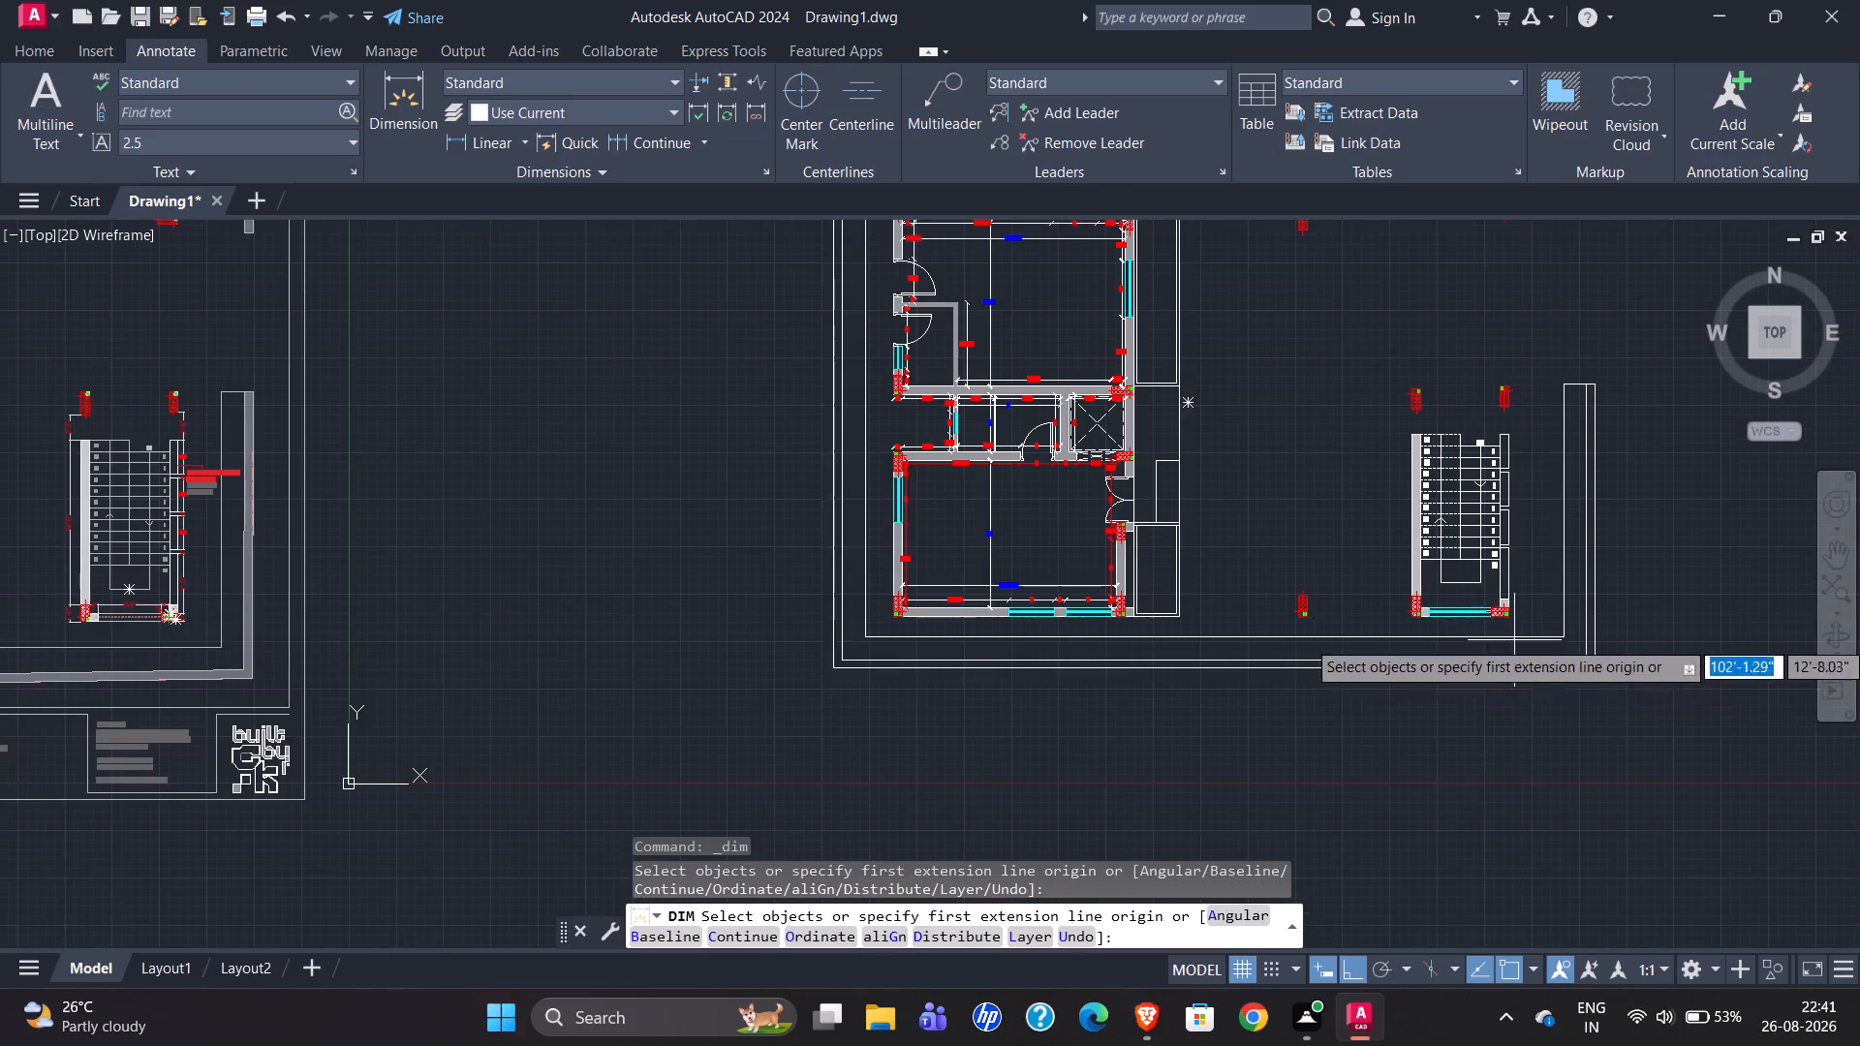
ctrl+scroll(1539, 623, up, 4)
ctrl+click(704, 606)
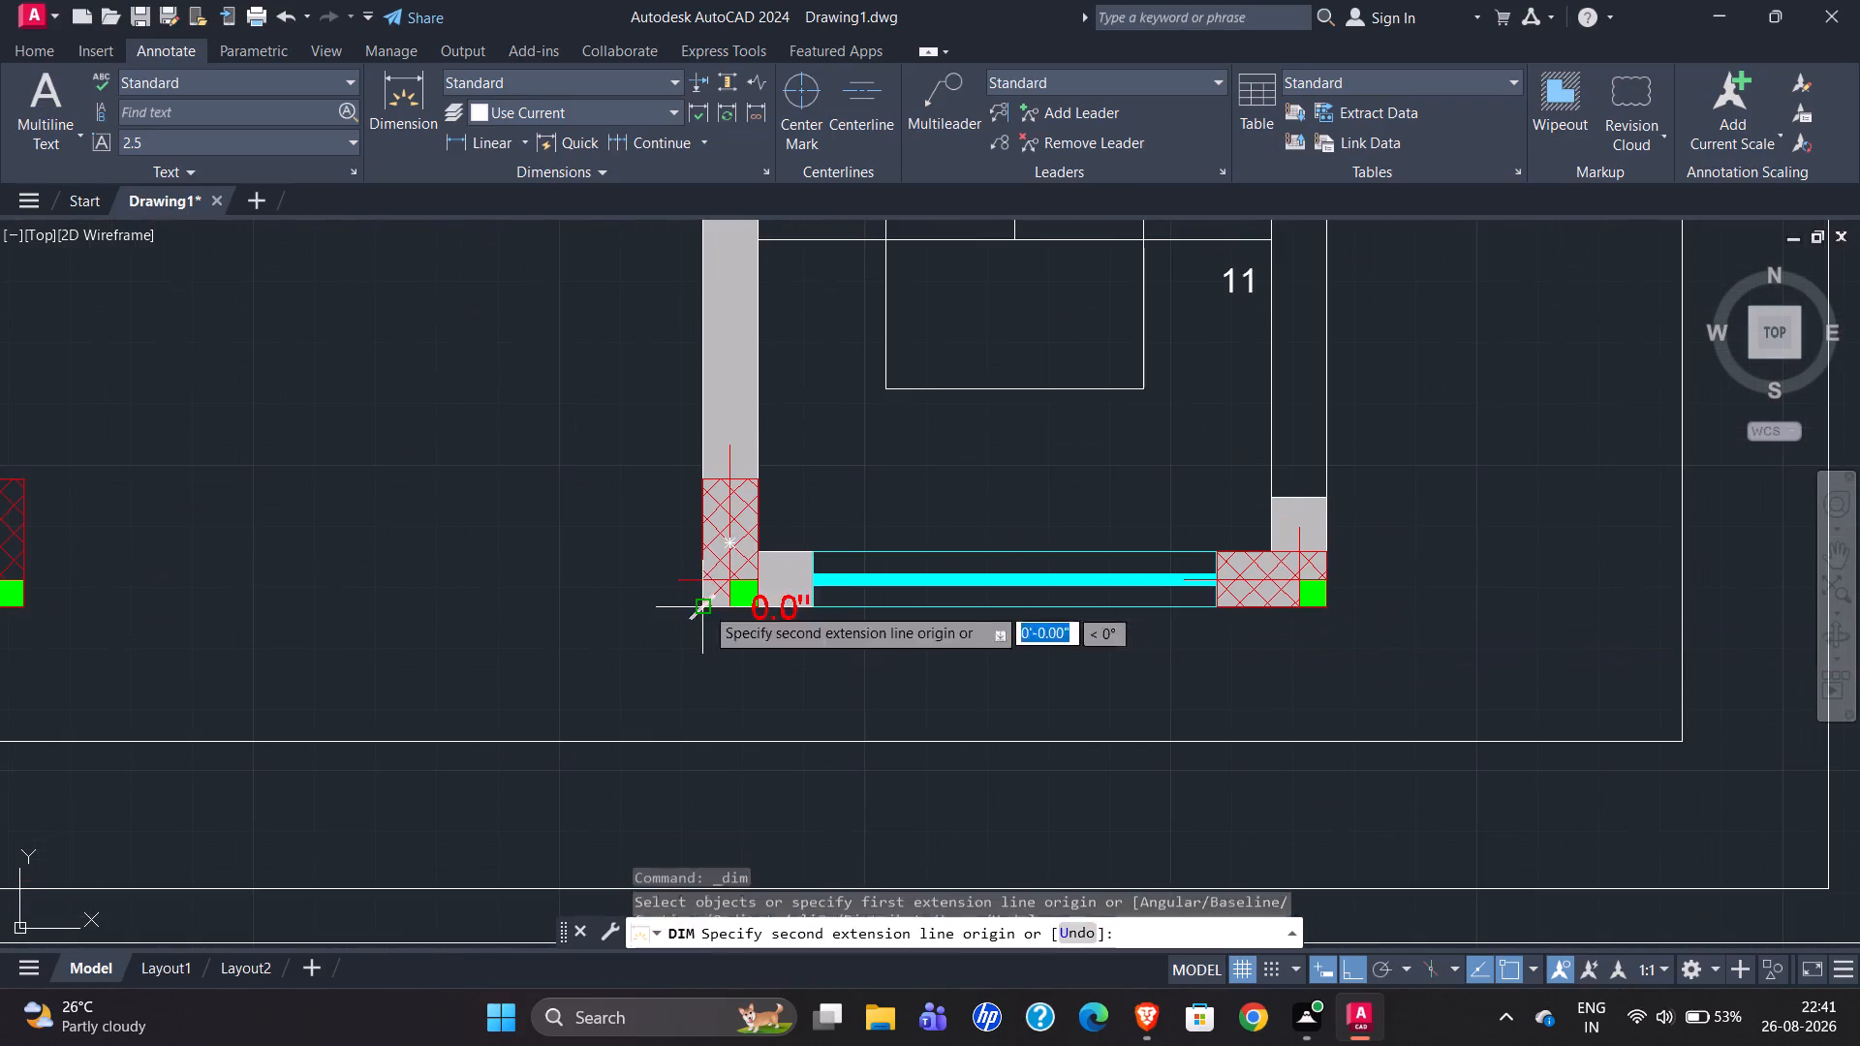
ctrl+click(703, 480)
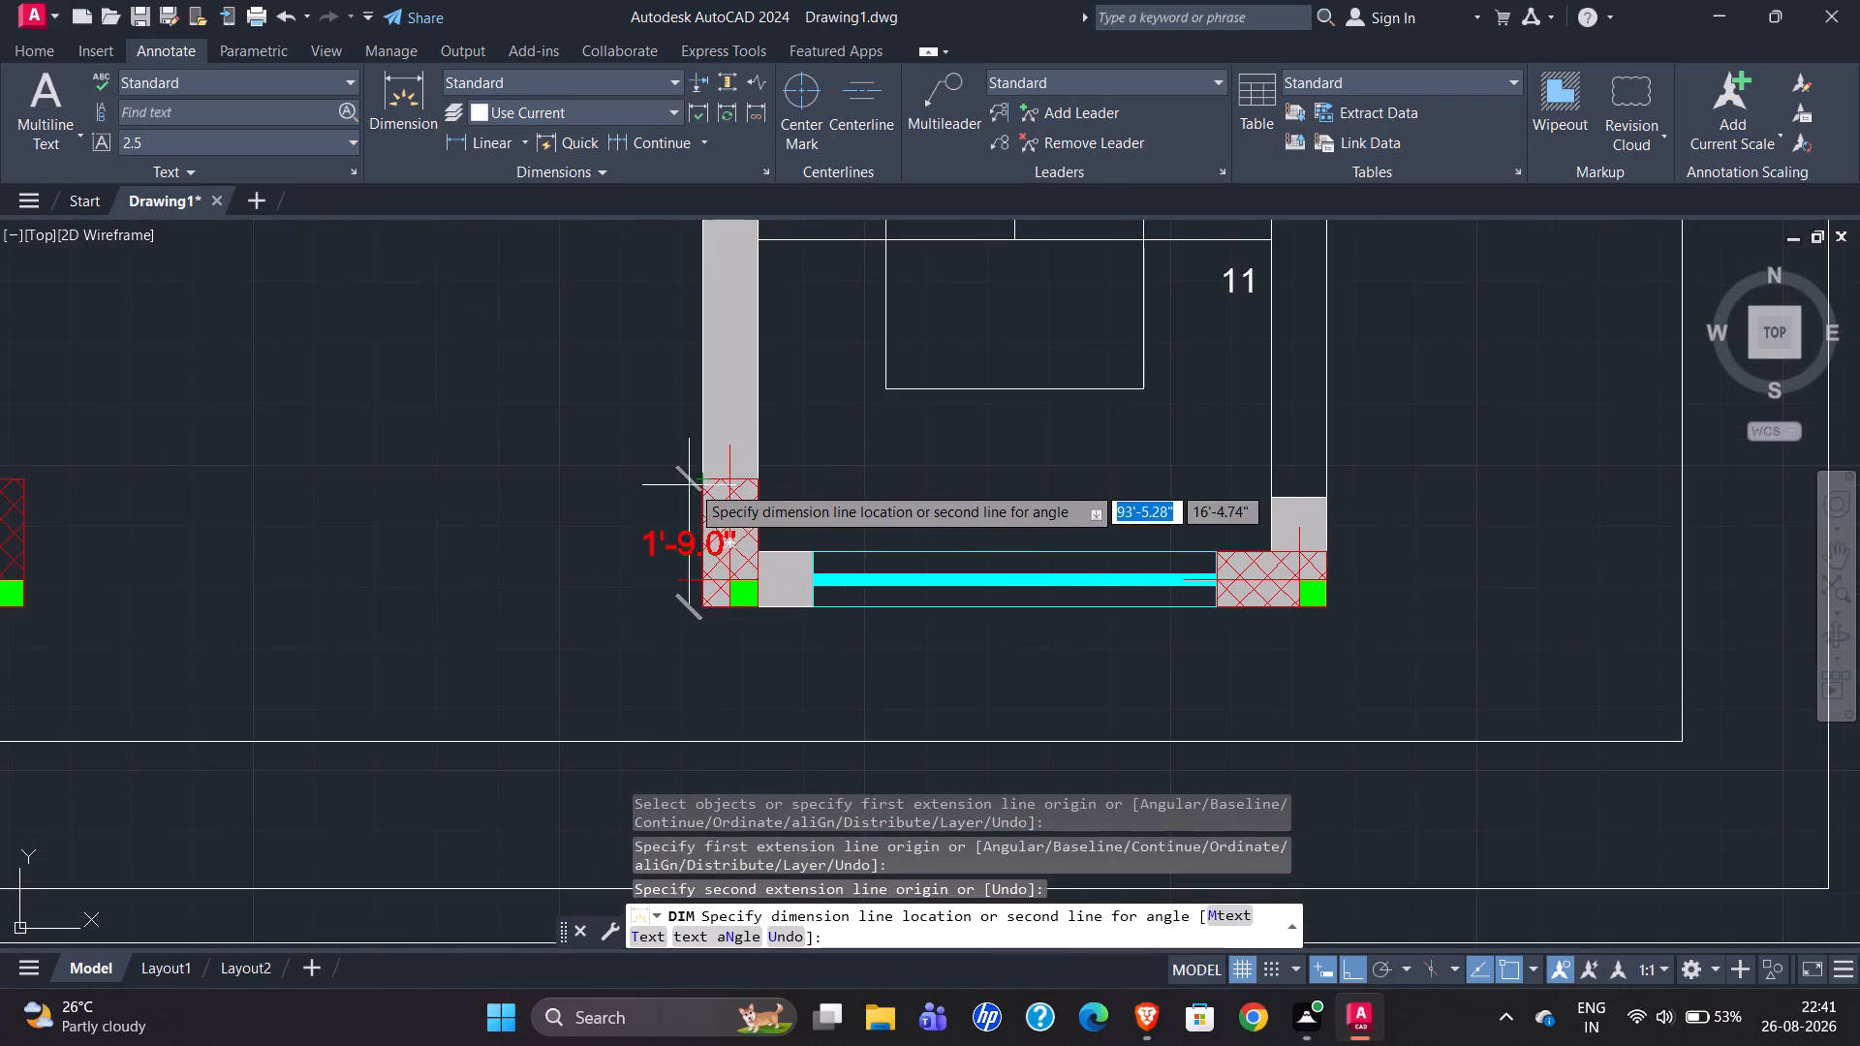
Examine the reference staircase's south-end column and wall dimensions against the redrawn southwest column, and cancel the pending dimension.
ctrl+scroll(690, 486, down, 2)
ctrl+scroll(852, 481, down, 2)
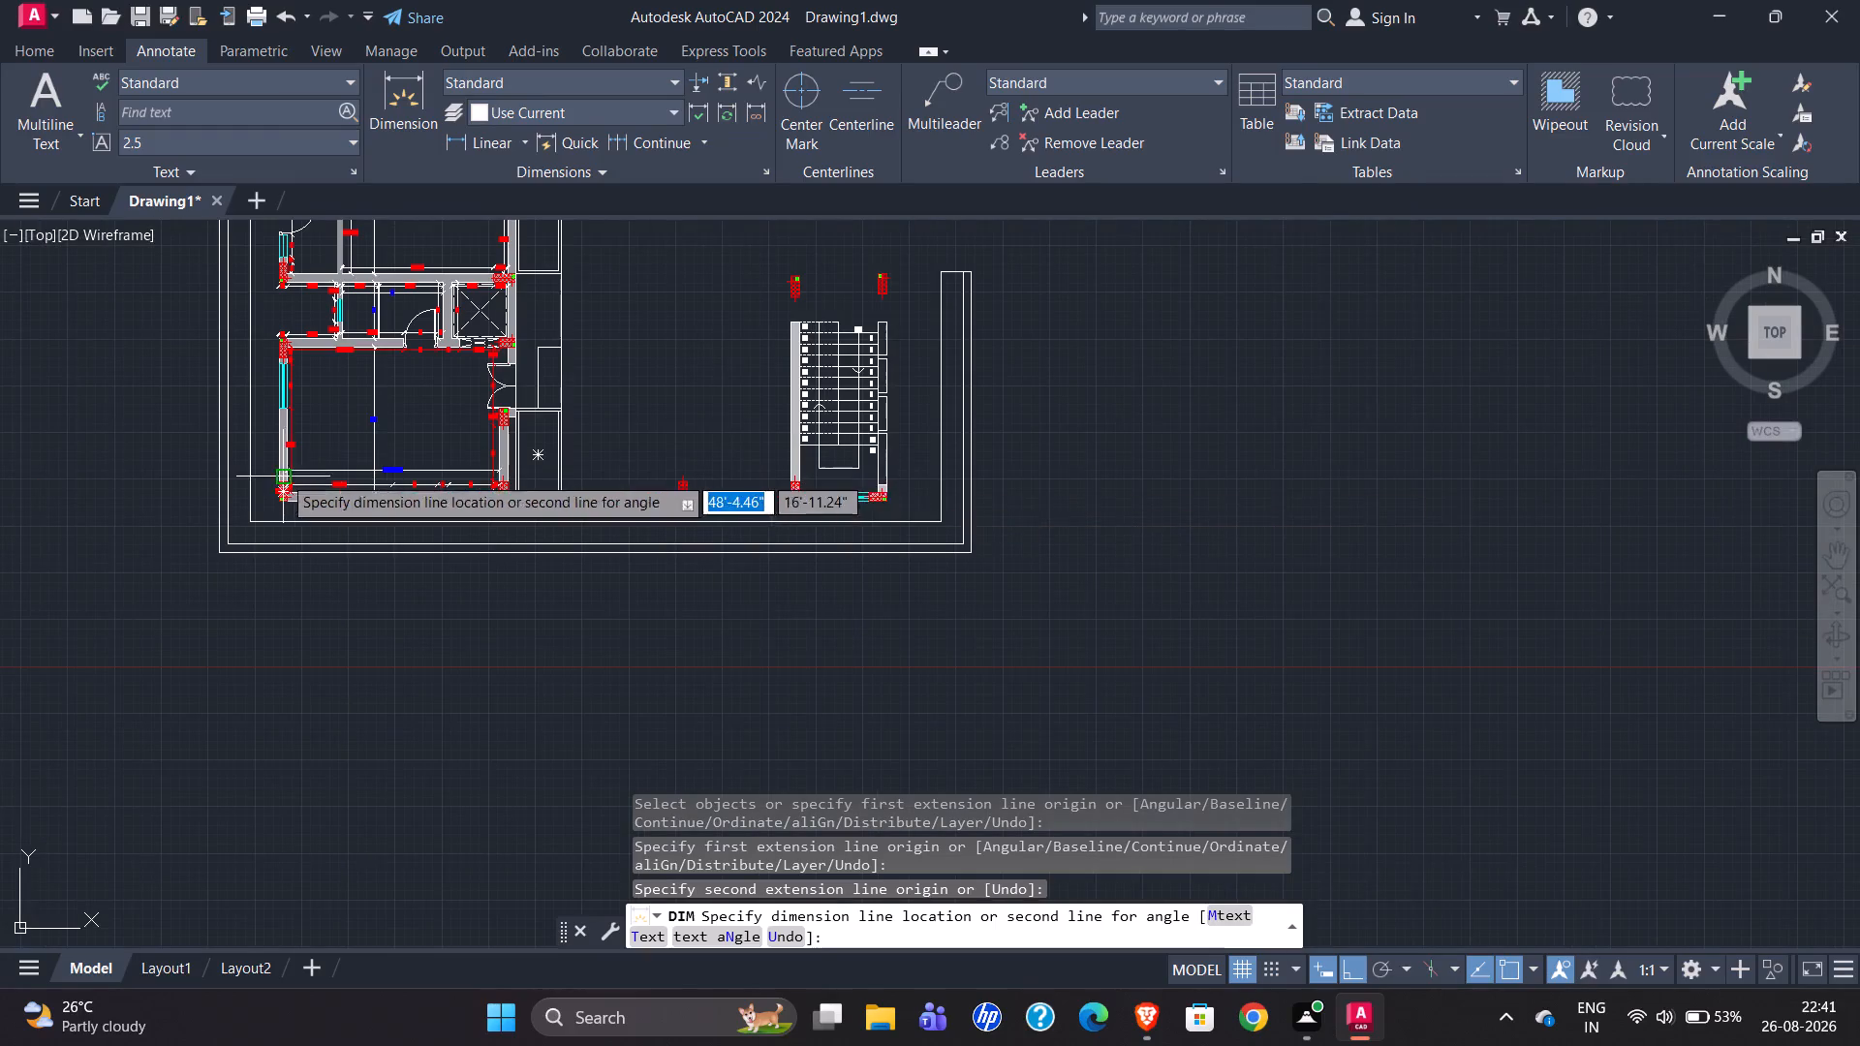
ctrl+scroll(953, 494, down, 2)
ctrl+scroll(377, 485, up, 5)
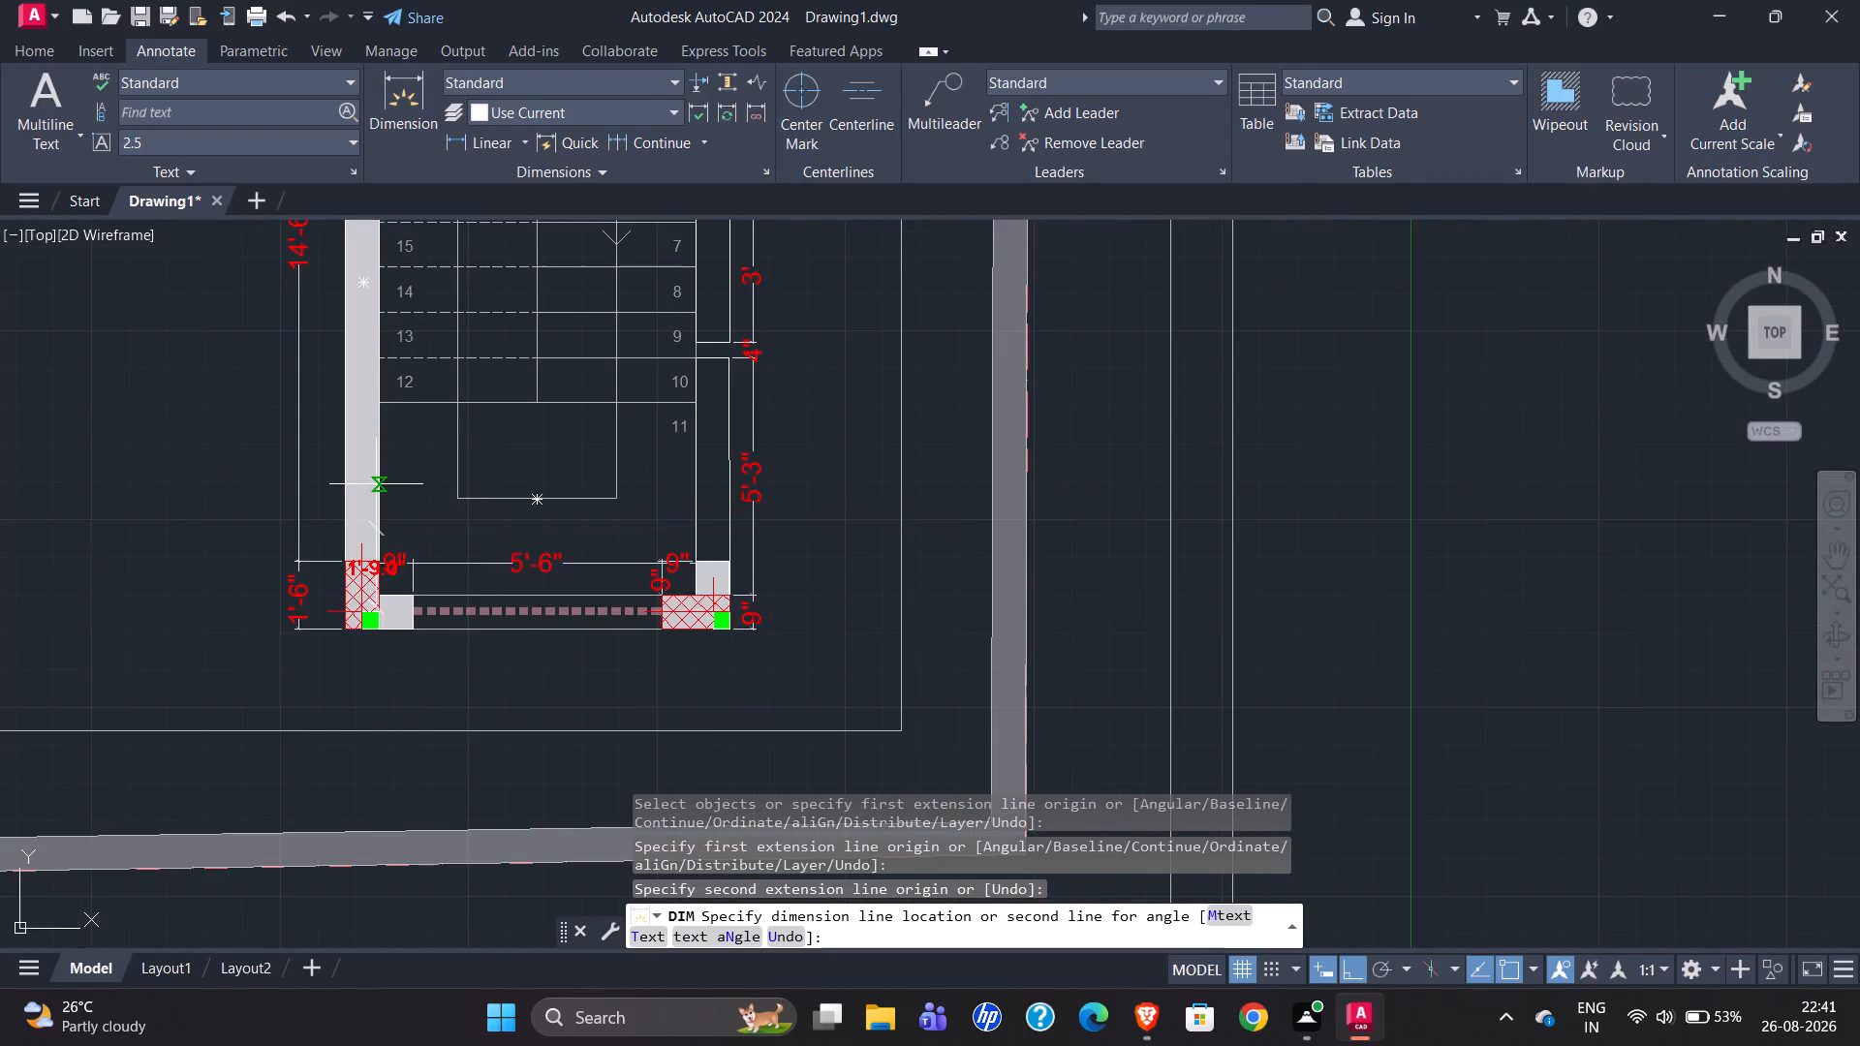
ctrl+scroll(397, 605, up, 3)
ctrl+scroll(256, 591, down, 1)
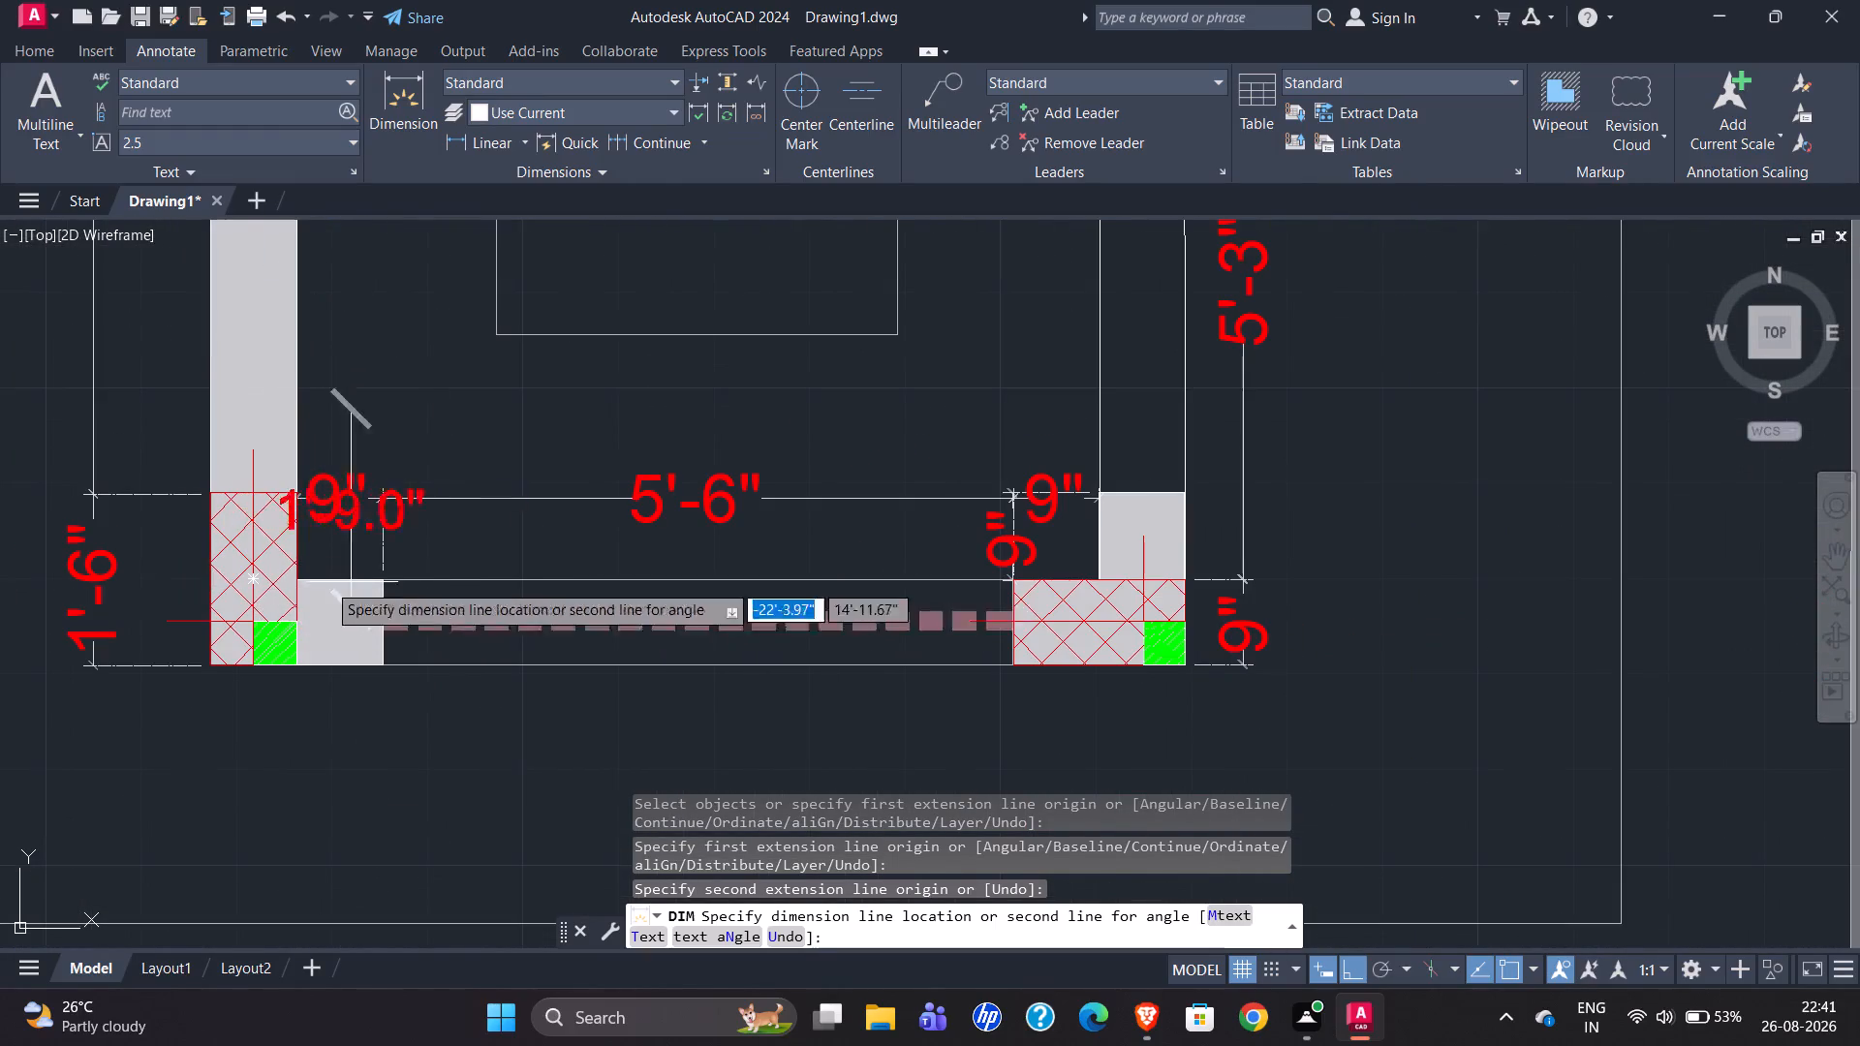
ctrl+scroll(255, 594, down, 2)
ctrl+scroll(597, 600, up, 4)
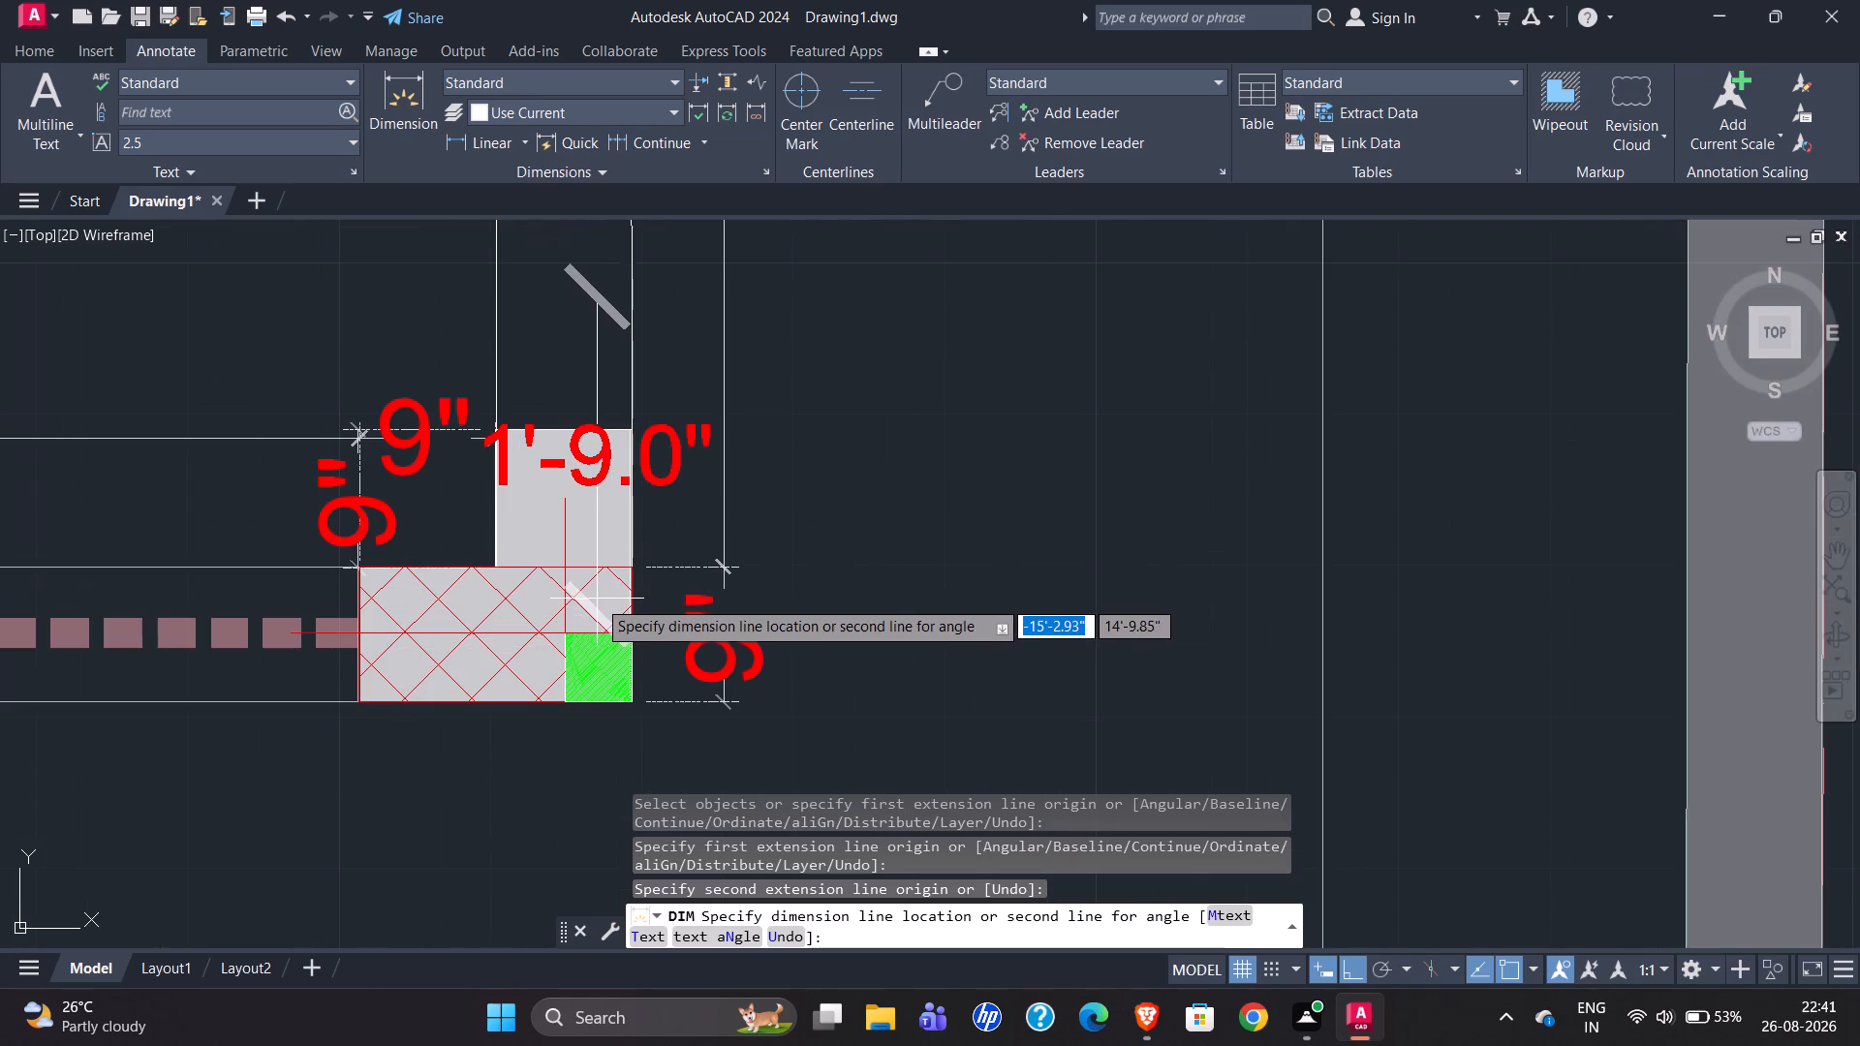
ctrl+scroll(729, 586, down, 3)
ctrl+scroll(310, 576, up, 3)
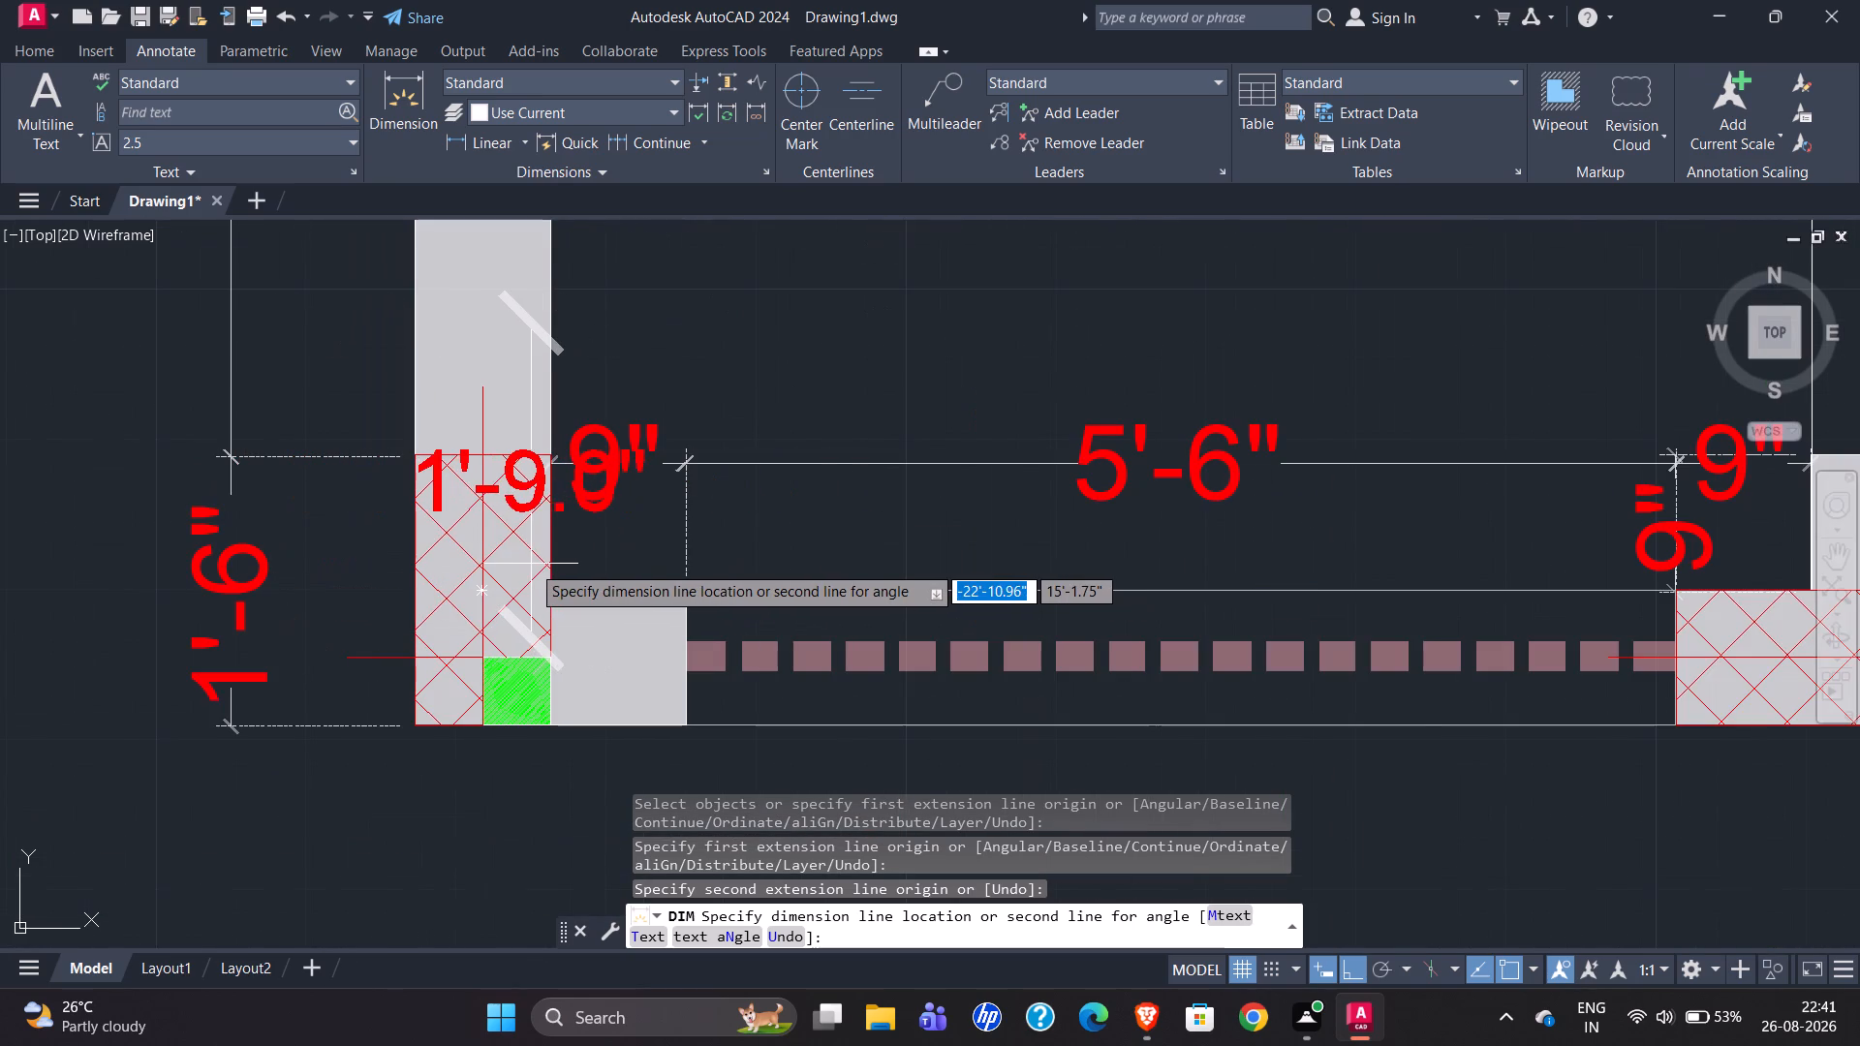
ctrl+scroll(531, 564, down, 1)
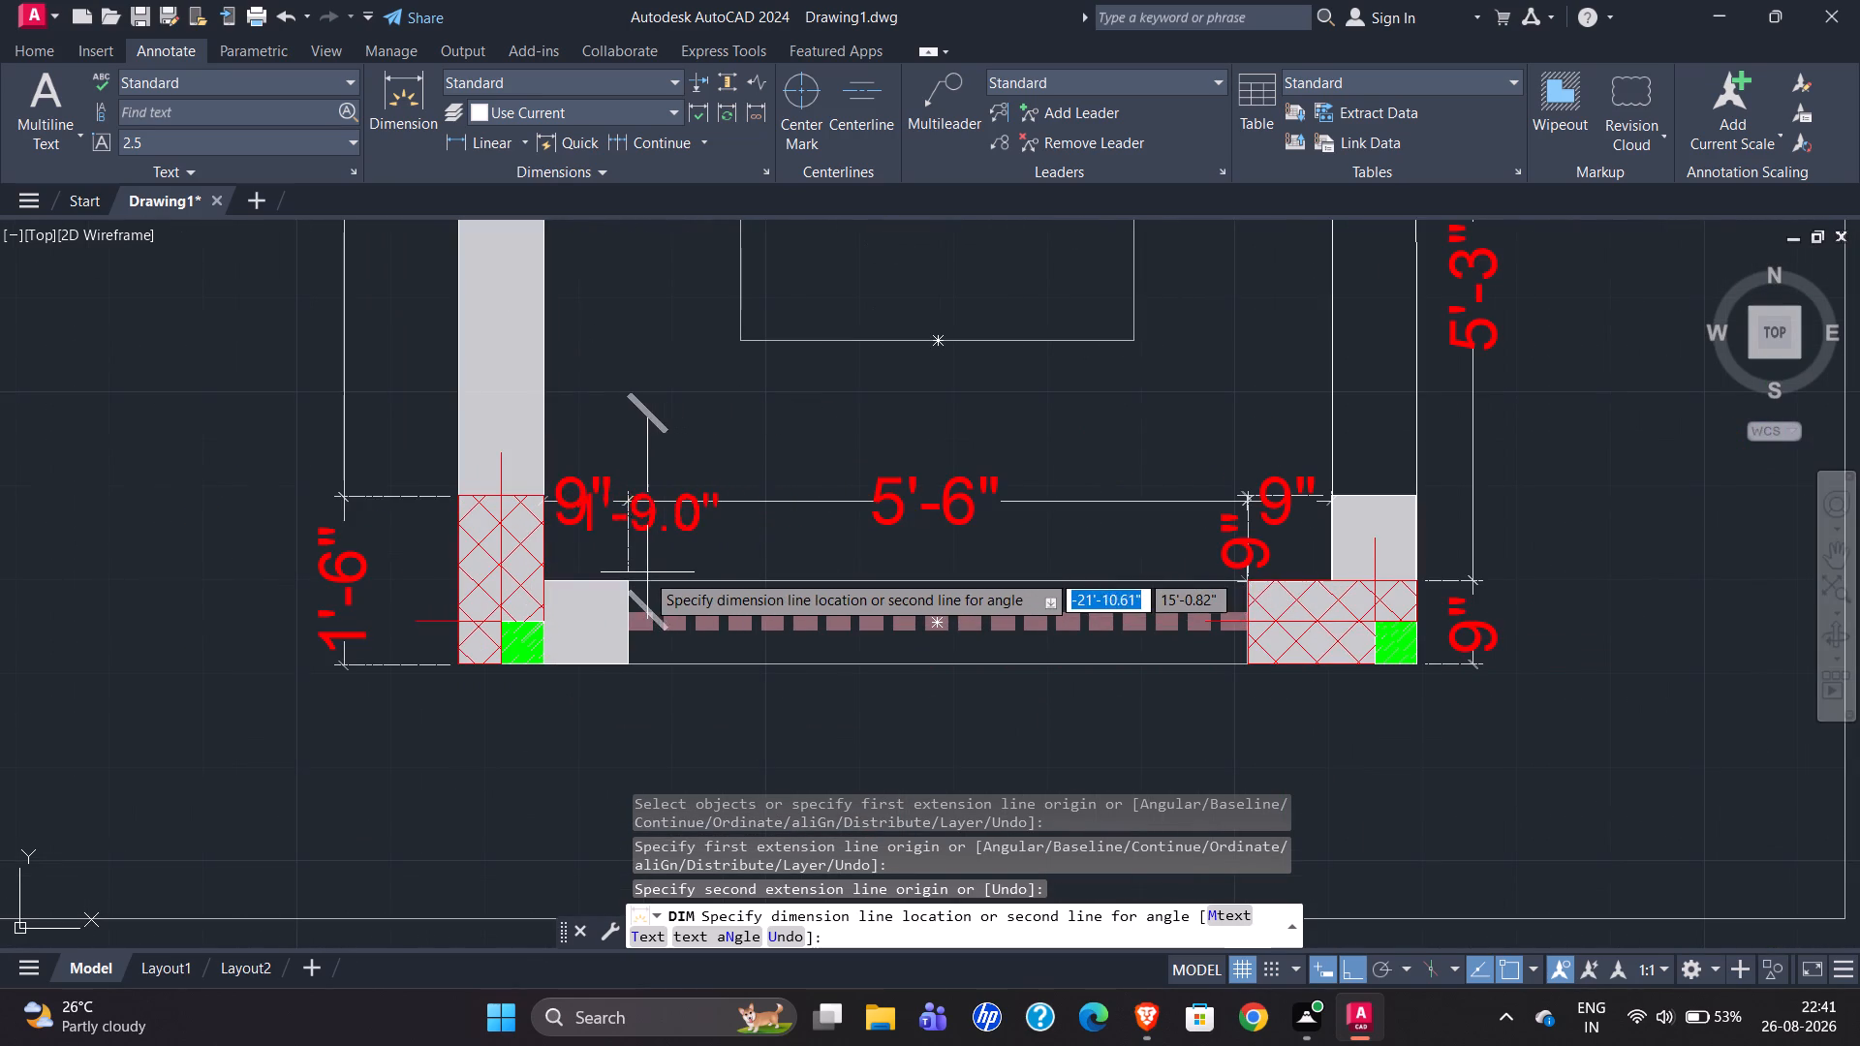
ctrl+scroll(630, 559, up, 3)
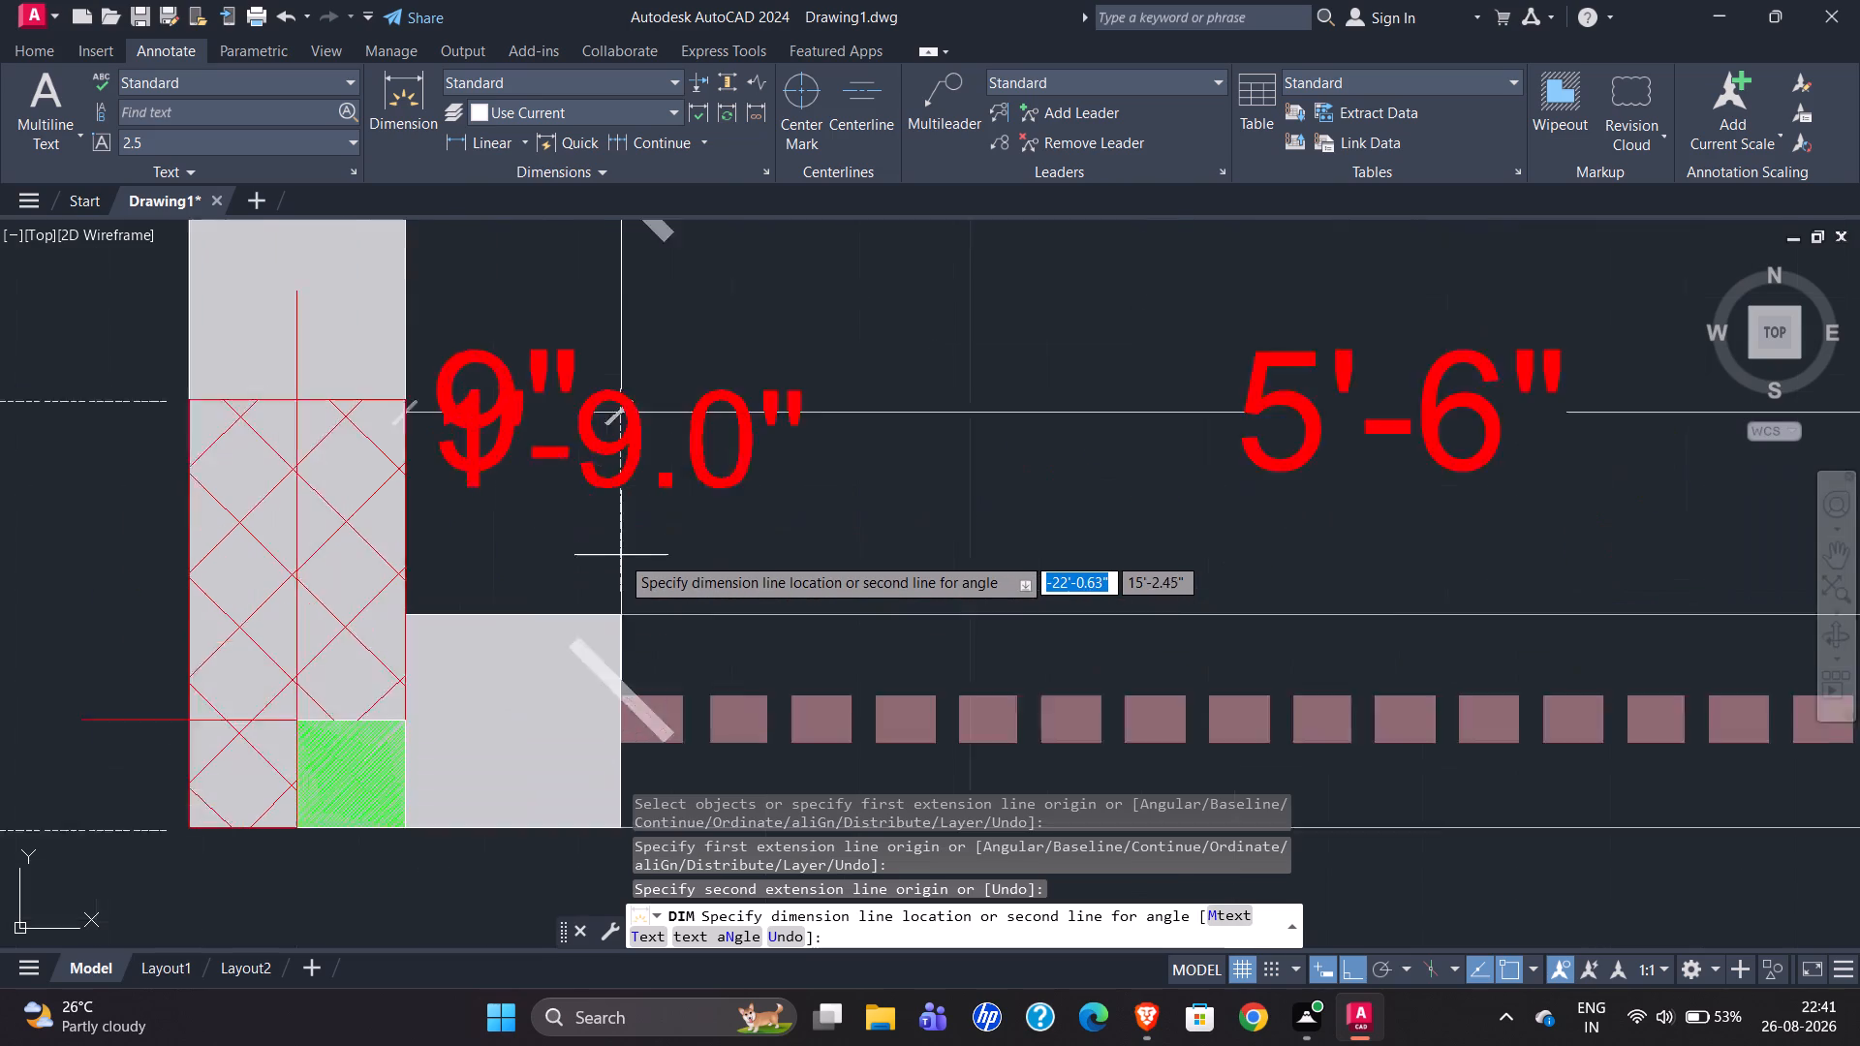
ctrl+scroll(801, 547, down, 1)
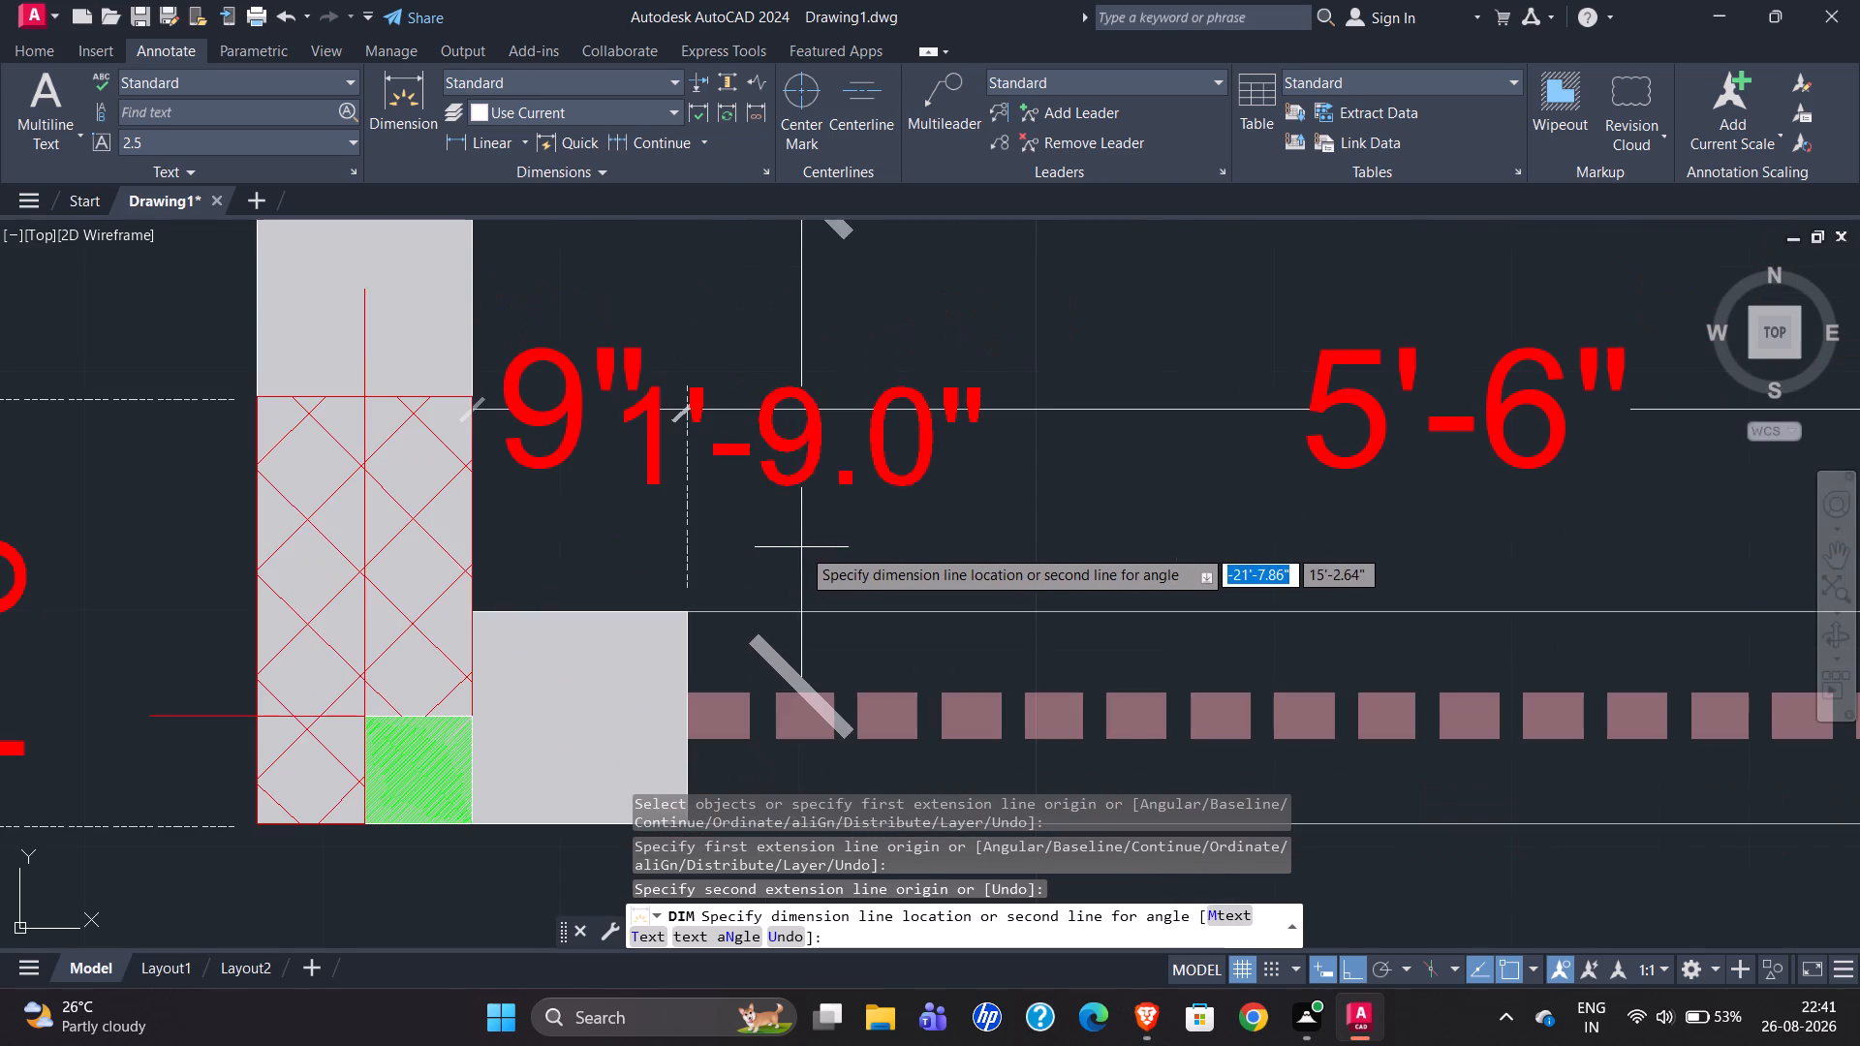
ctrl+scroll(1048, 575, down, 1)
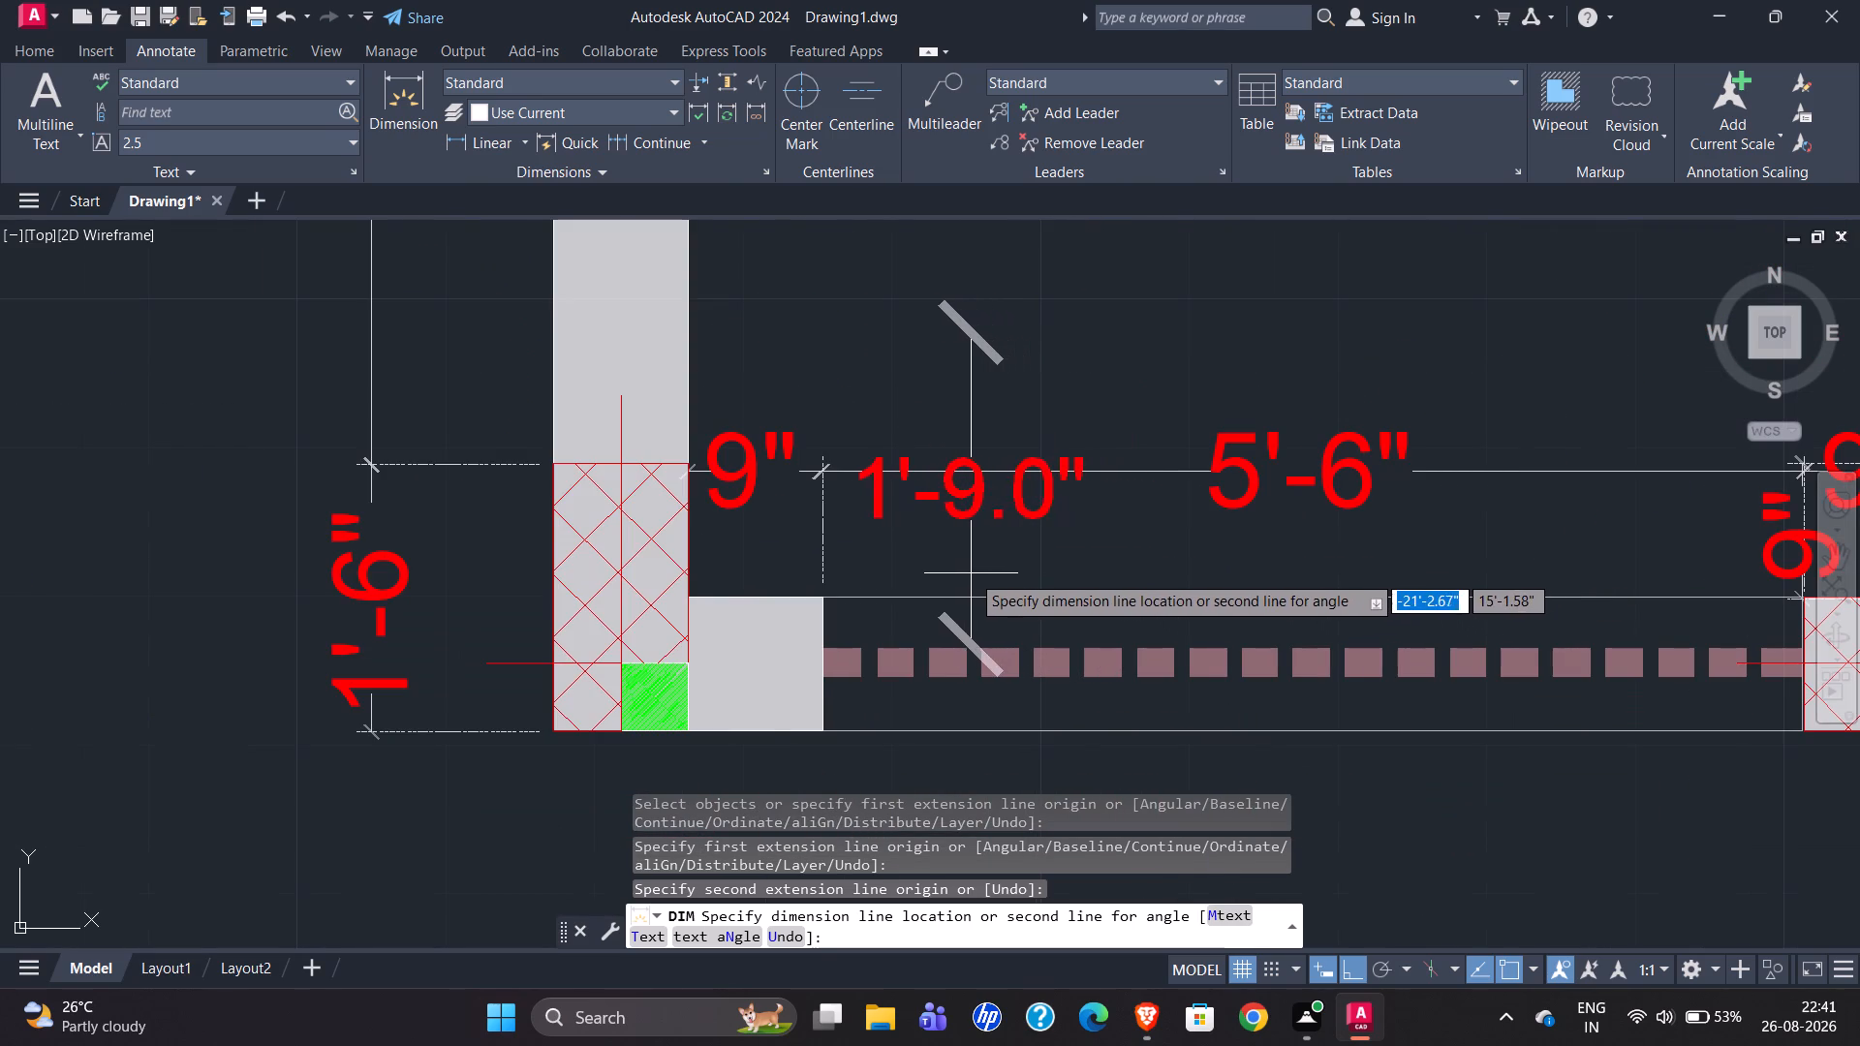
ctrl+scroll(921, 585, down, 1)
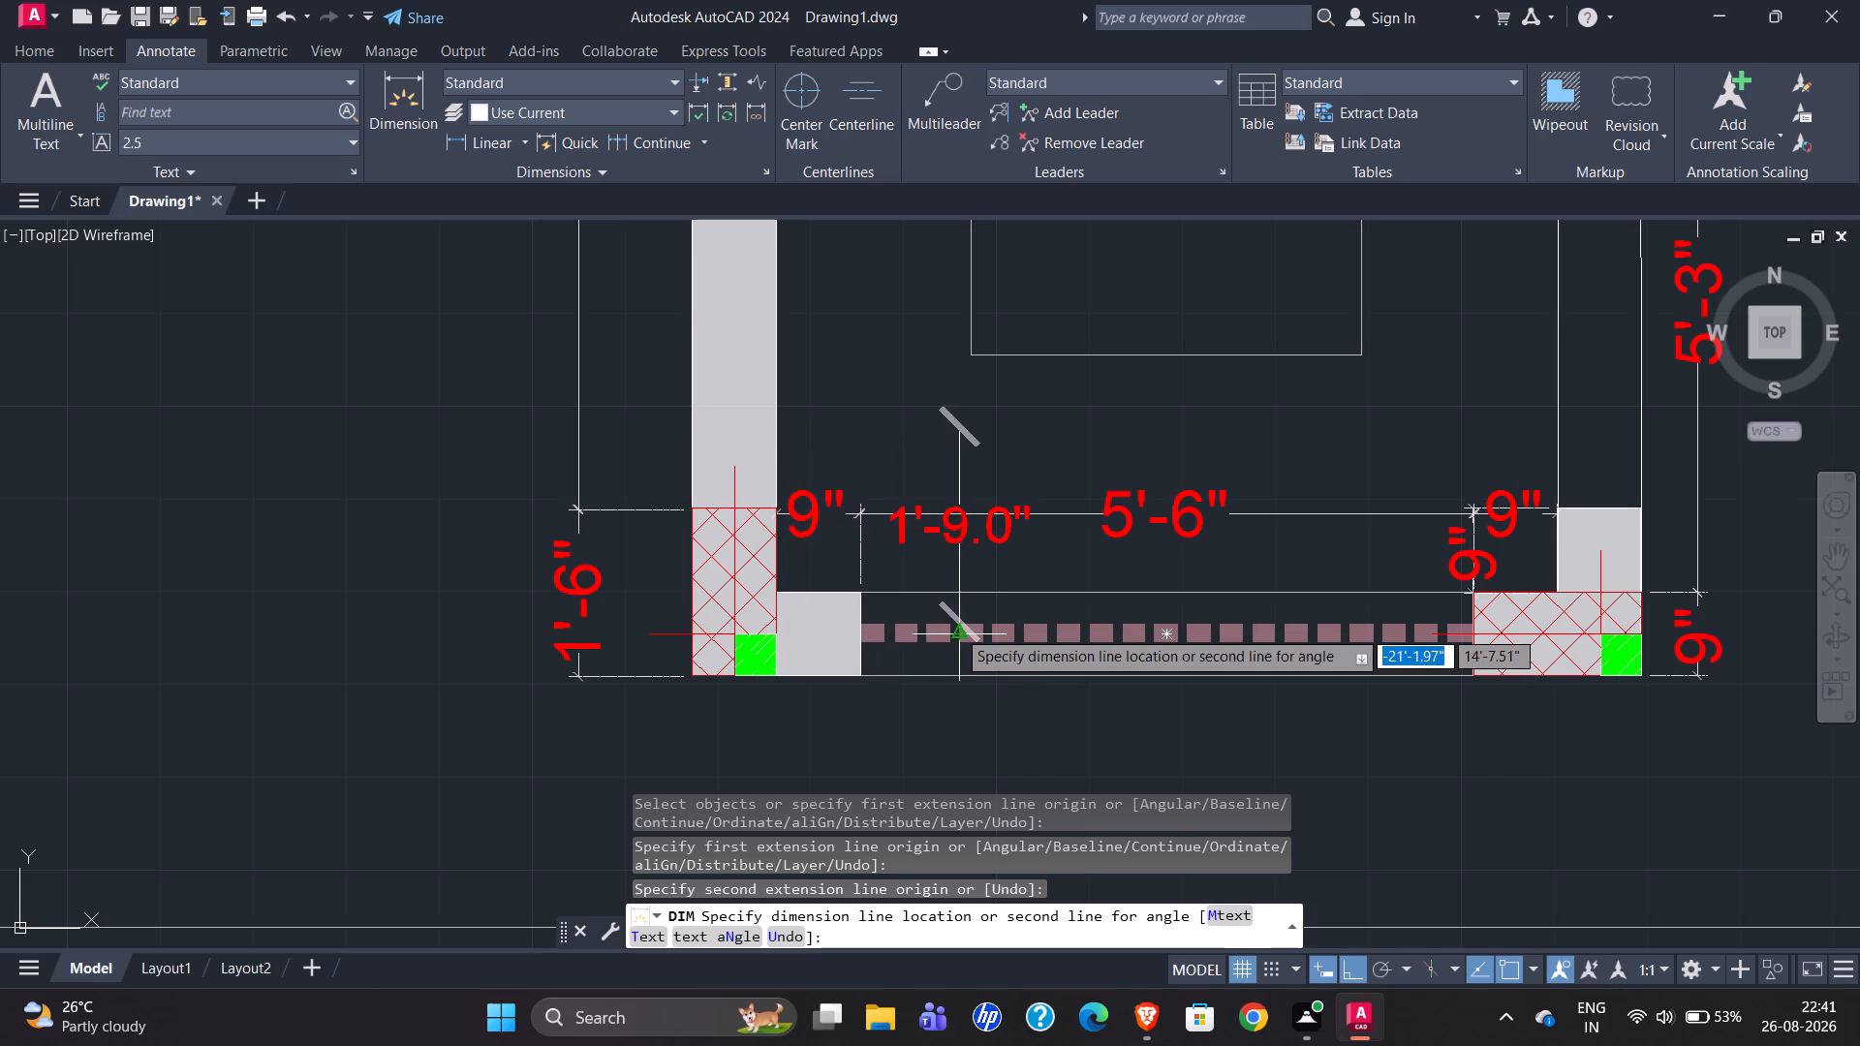
ctrl+scroll(955, 629, down, 3)
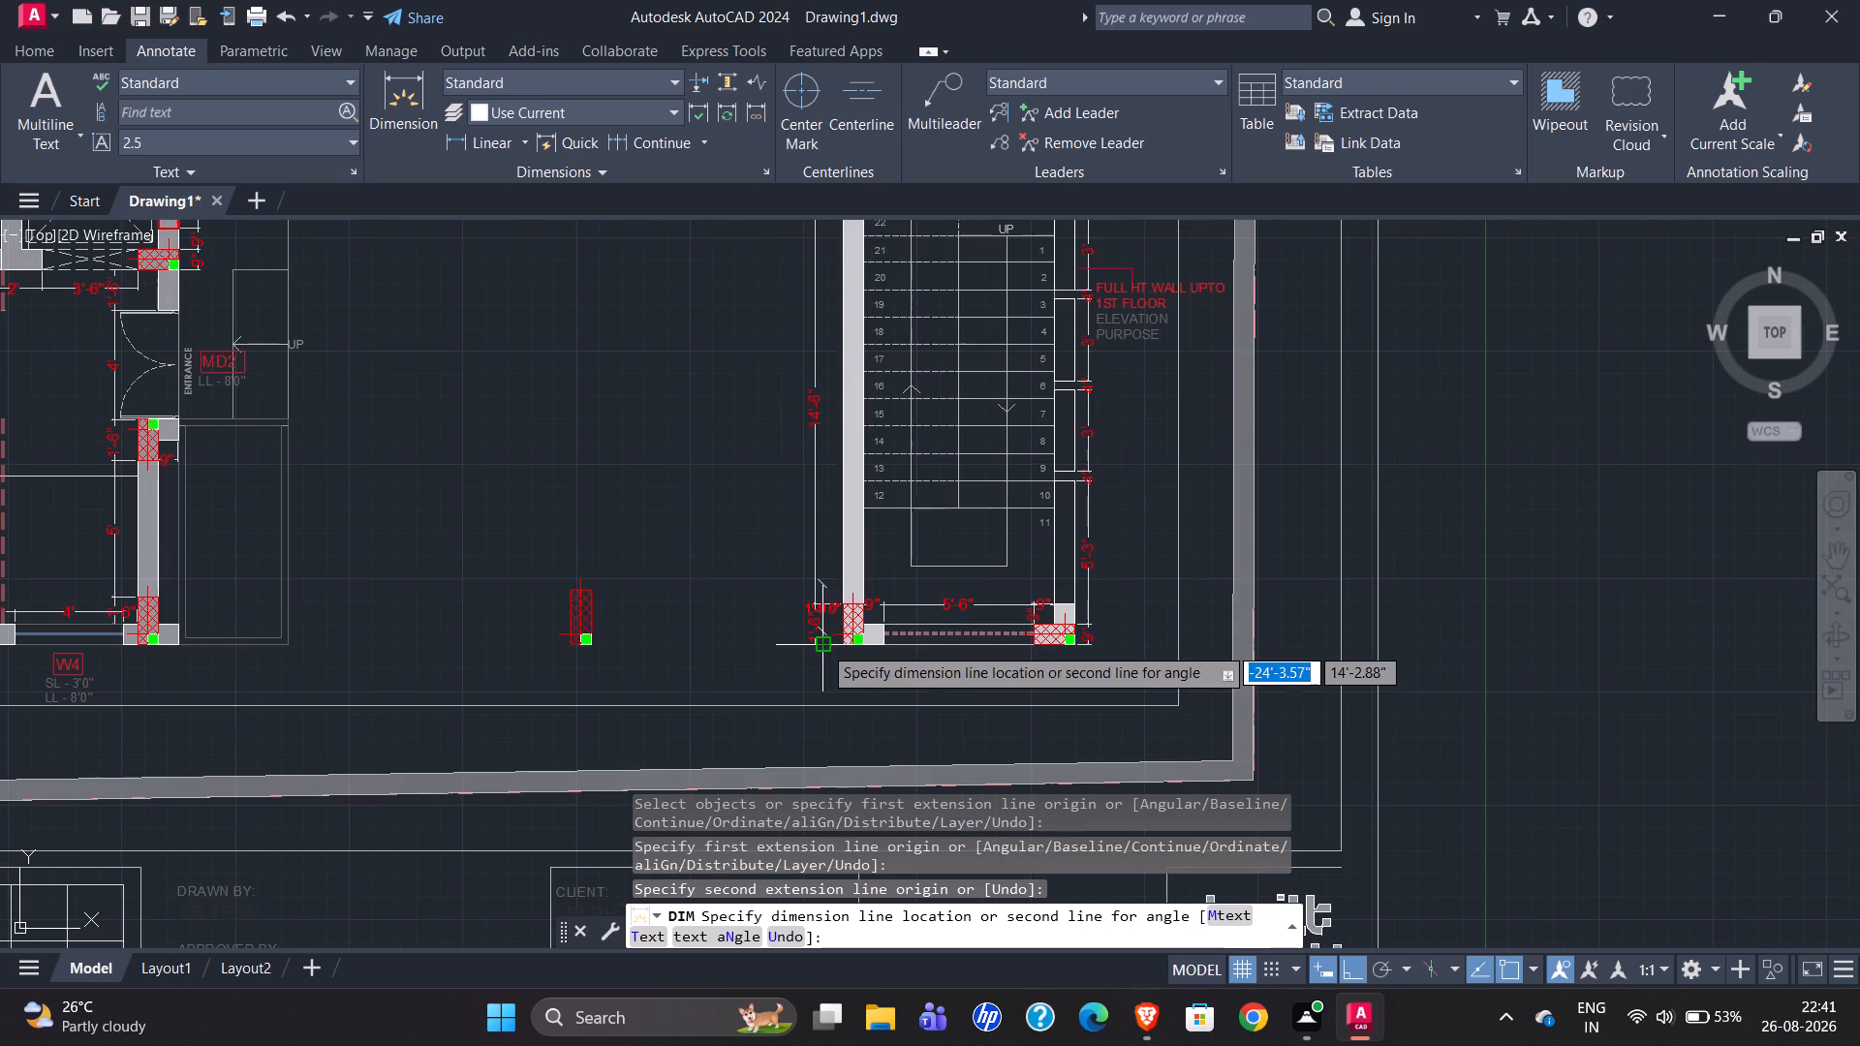
ctrl+scroll(1072, 602, up, 5)
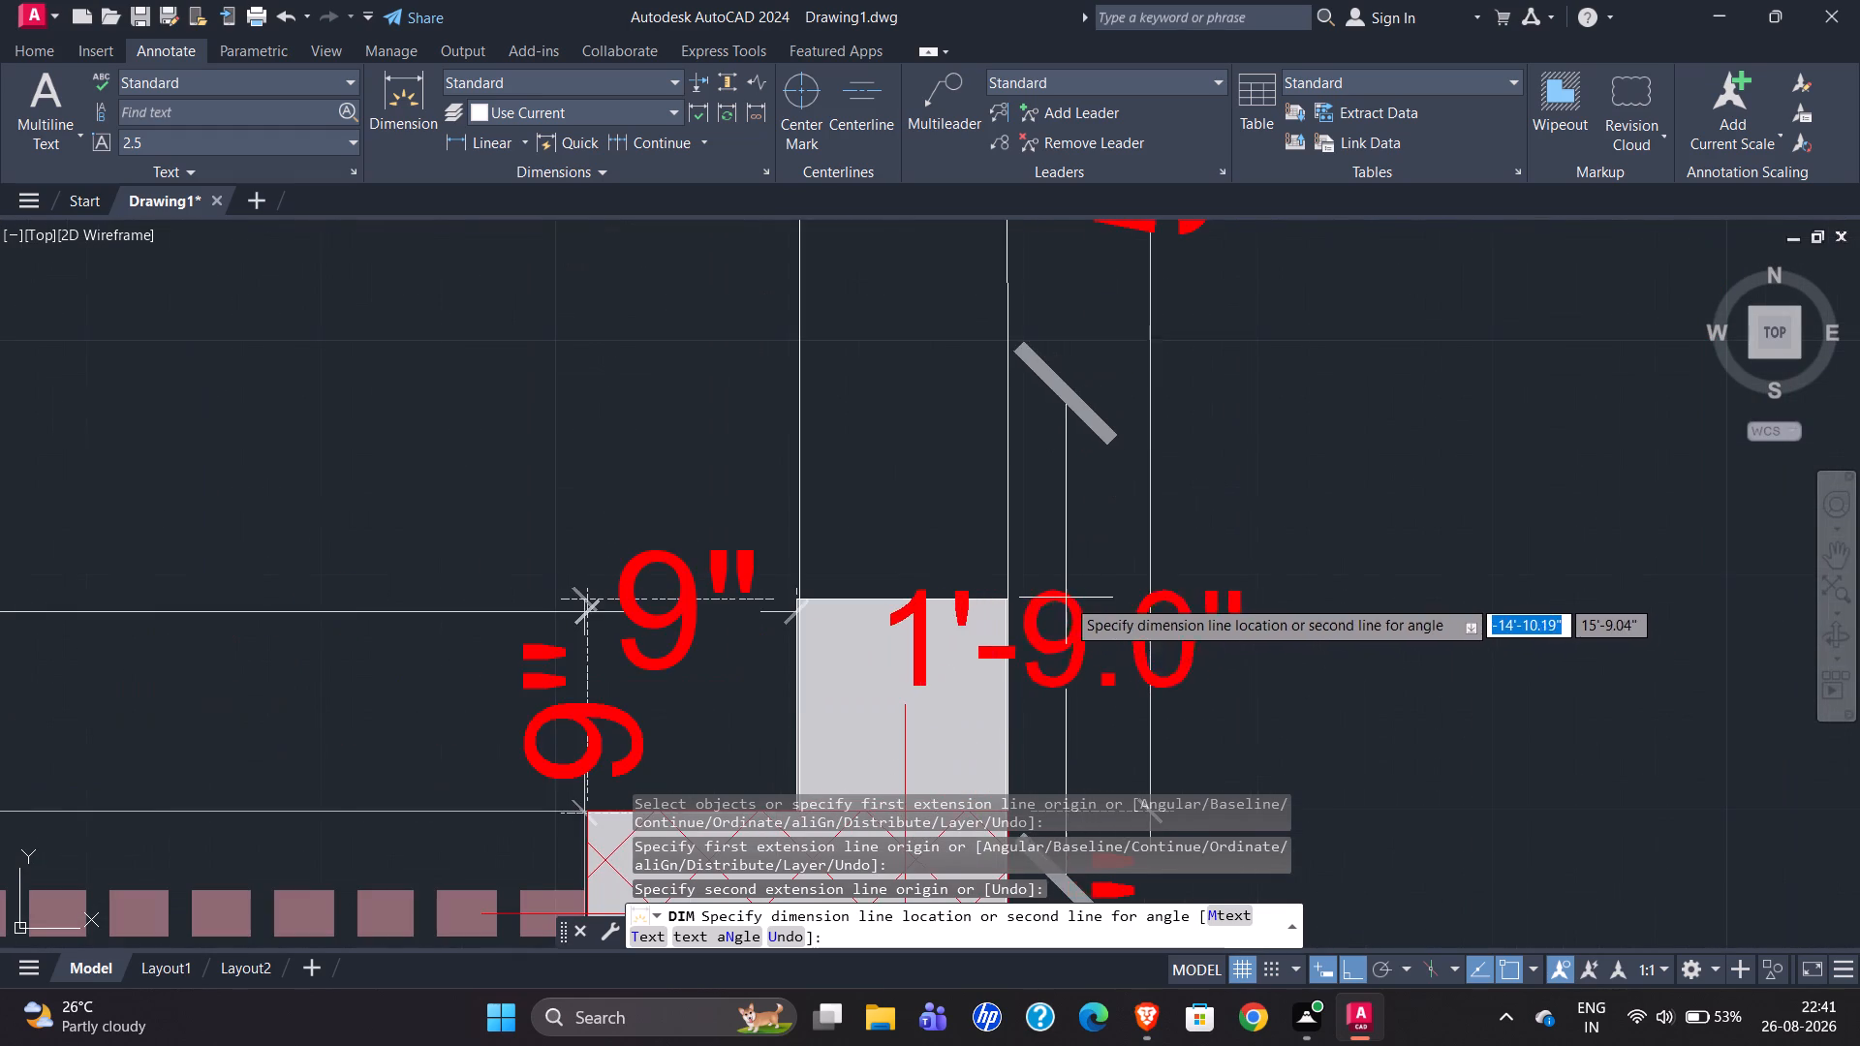
ctrl+scroll(1059, 595, down, 1)
ctrl+scroll(875, 589, down, 2)
ctrl+scroll(650, 596, down, 2)
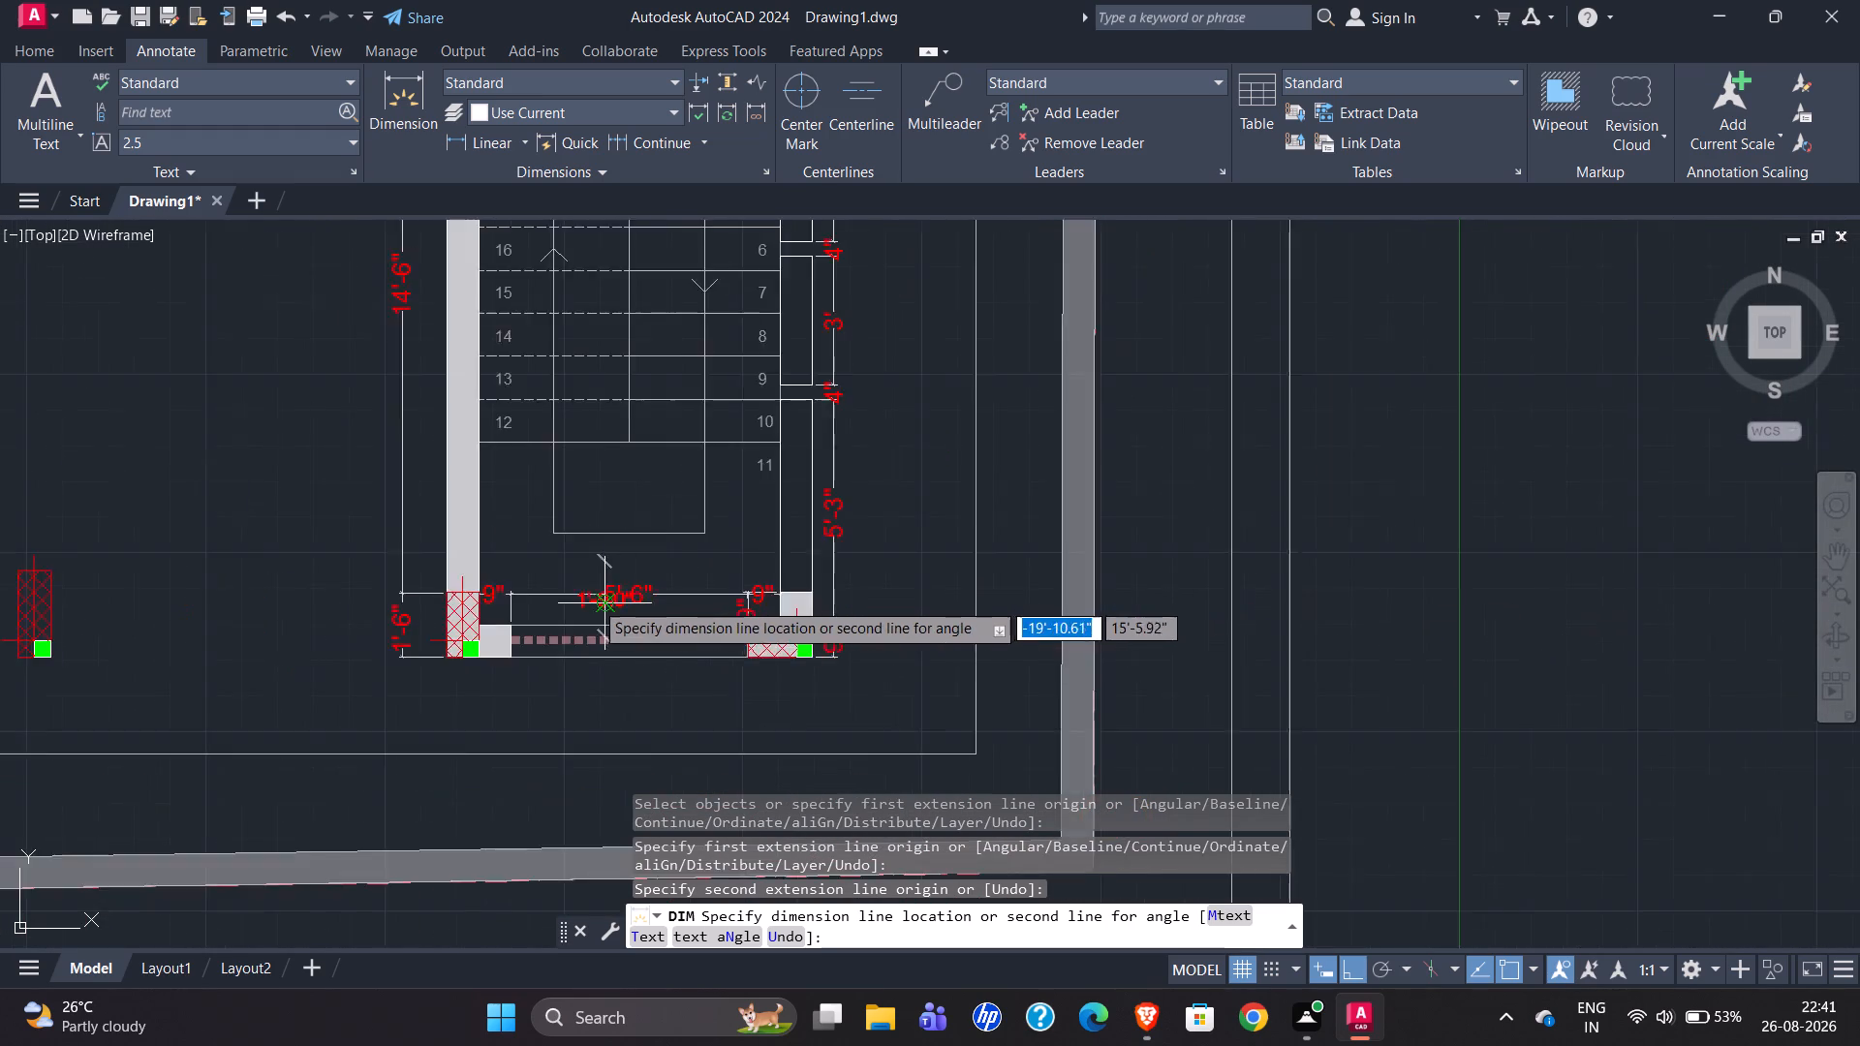
ctrl+scroll(526, 600, down, 2)
ctrl+scroll(414, 609, down, 2)
ctrl+scroll(967, 590, up, 2)
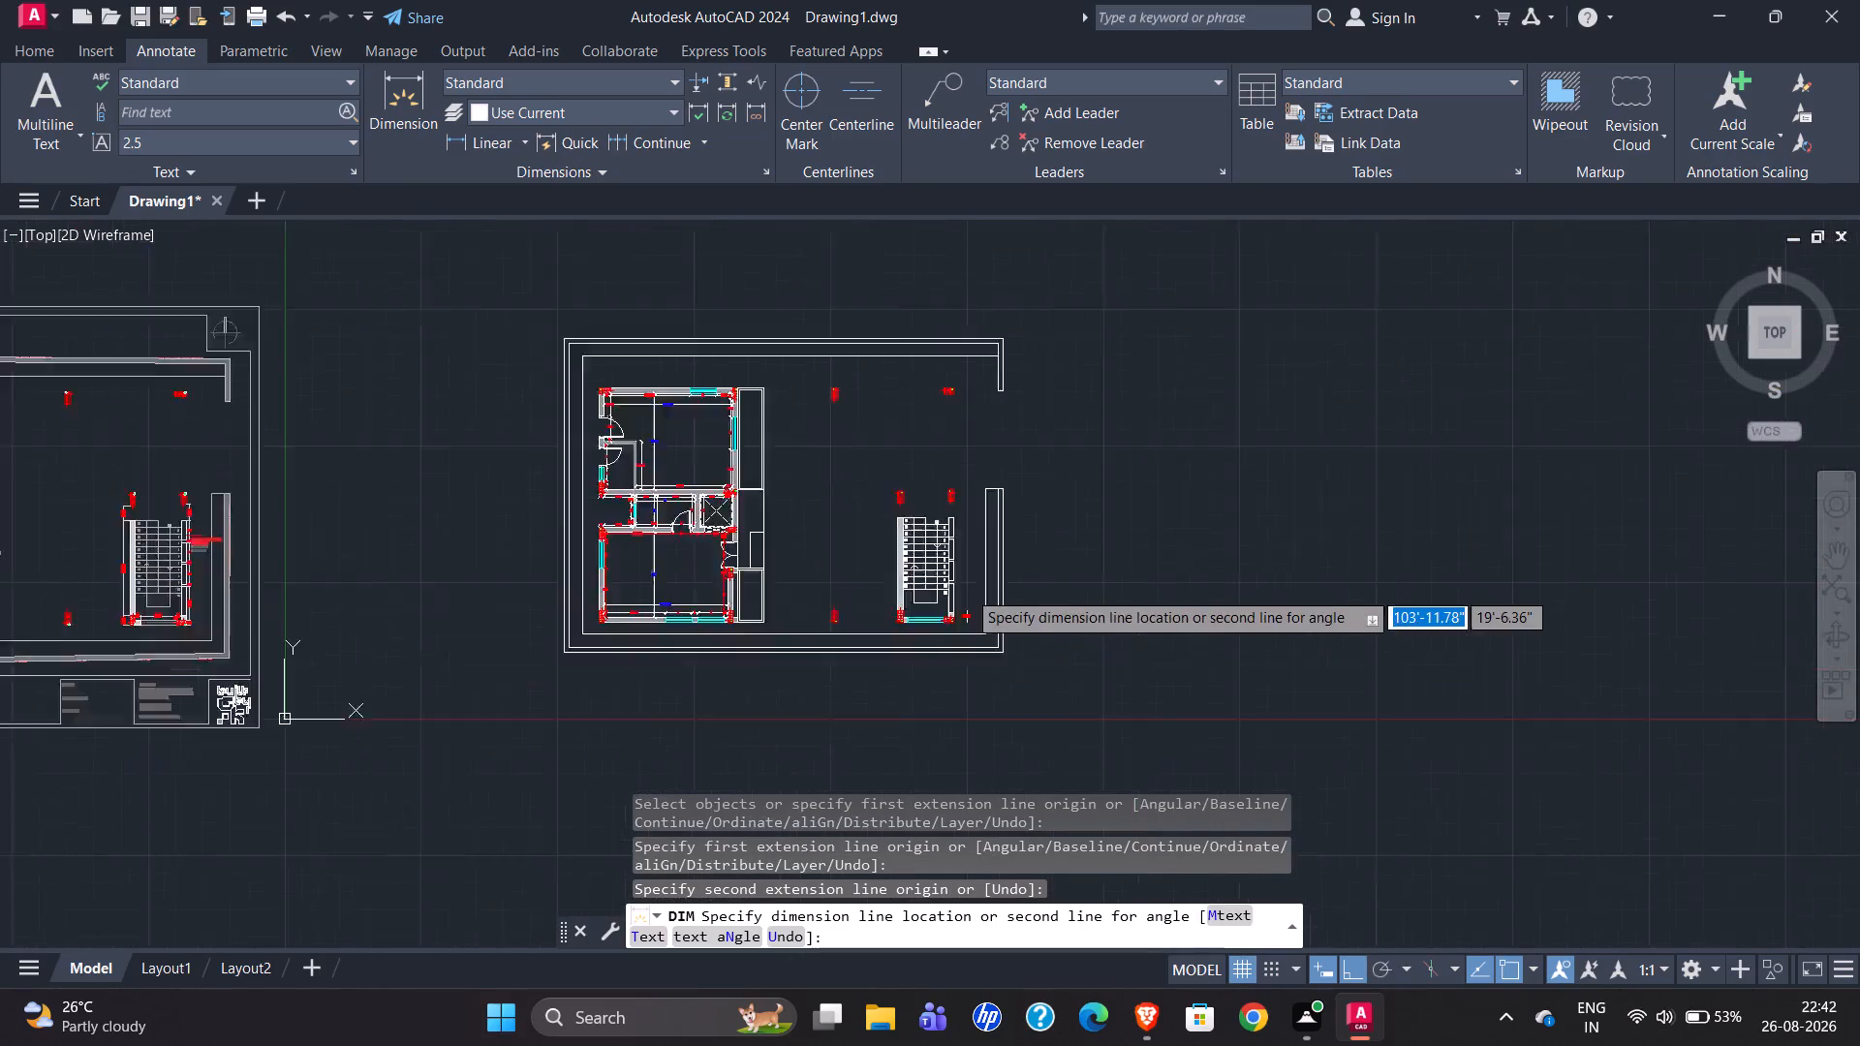
ctrl+scroll(966, 590, up, 3)
ctrl+scroll(536, 775, up, 3)
ctrl+scroll(599, 625, down, 1)
key(Escape)
Shorten the redrawn staircase's southwest column outline by stretching its north edge 3" south.
ctrl+scroll(609, 818, up, 2)
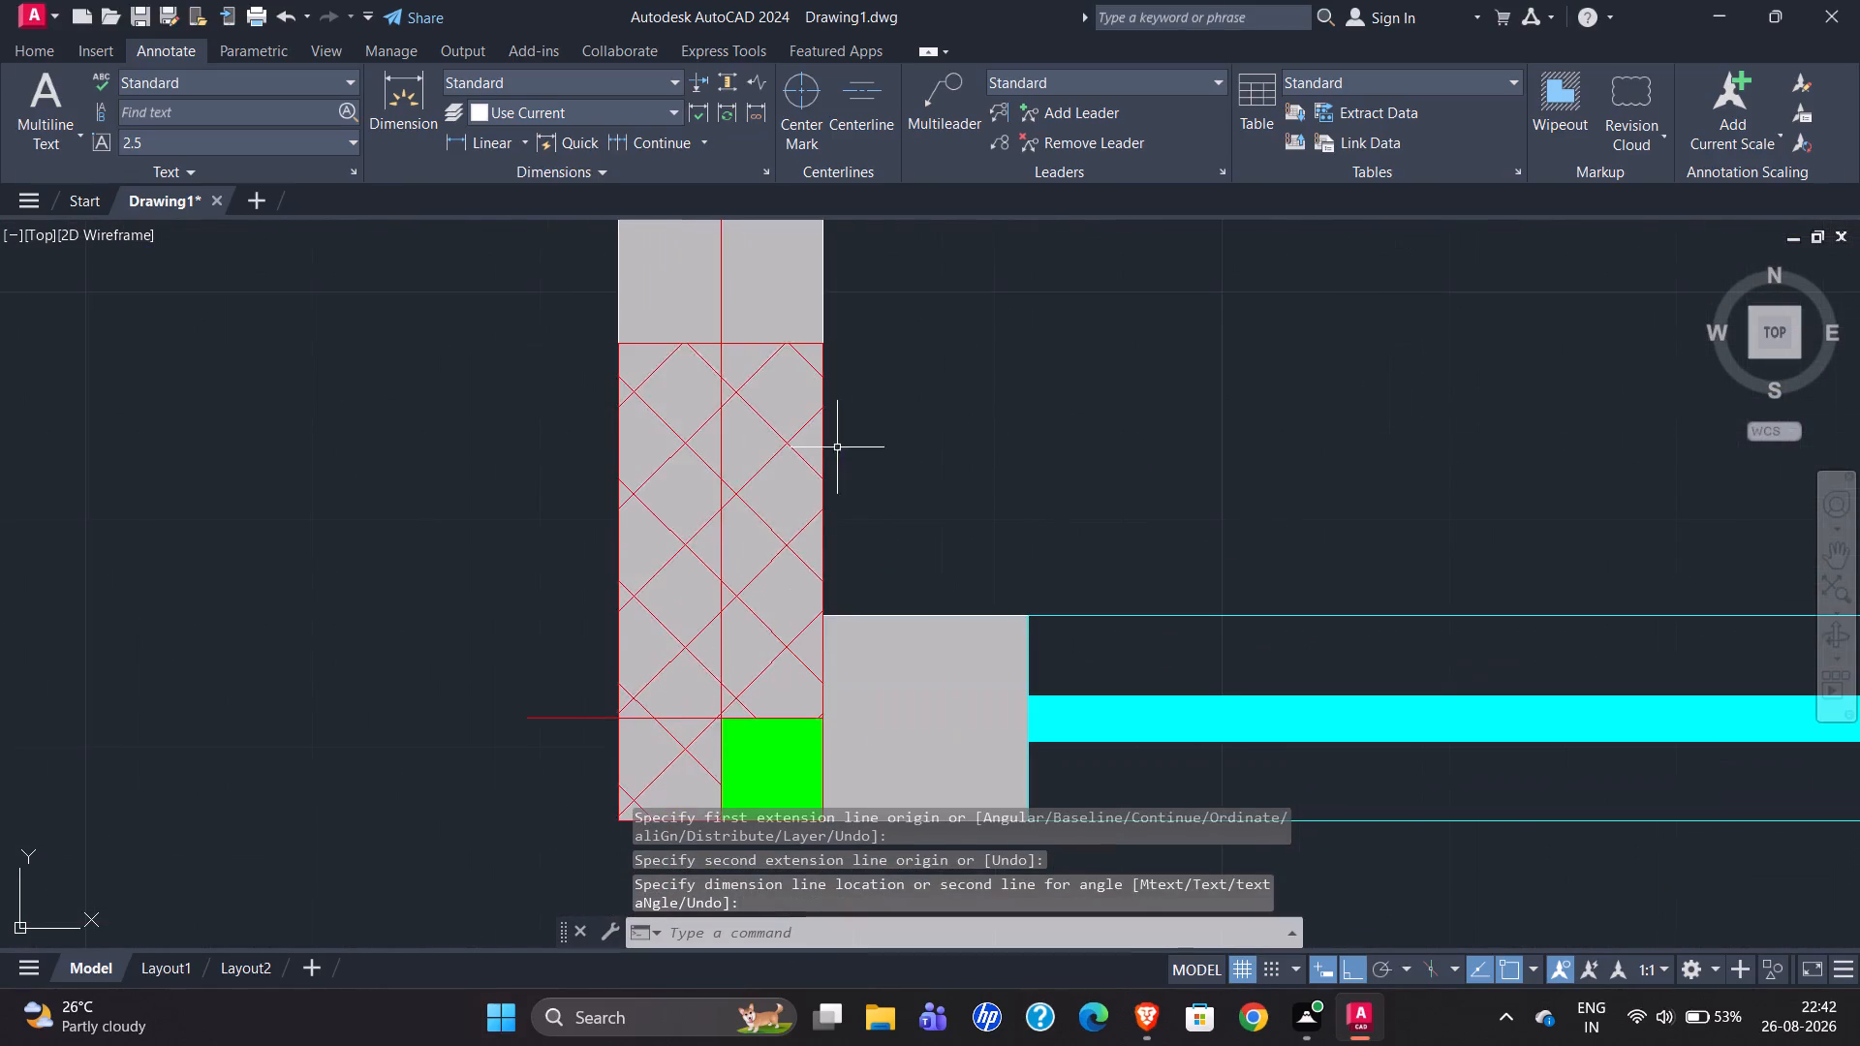
ctrl+click(754, 342)
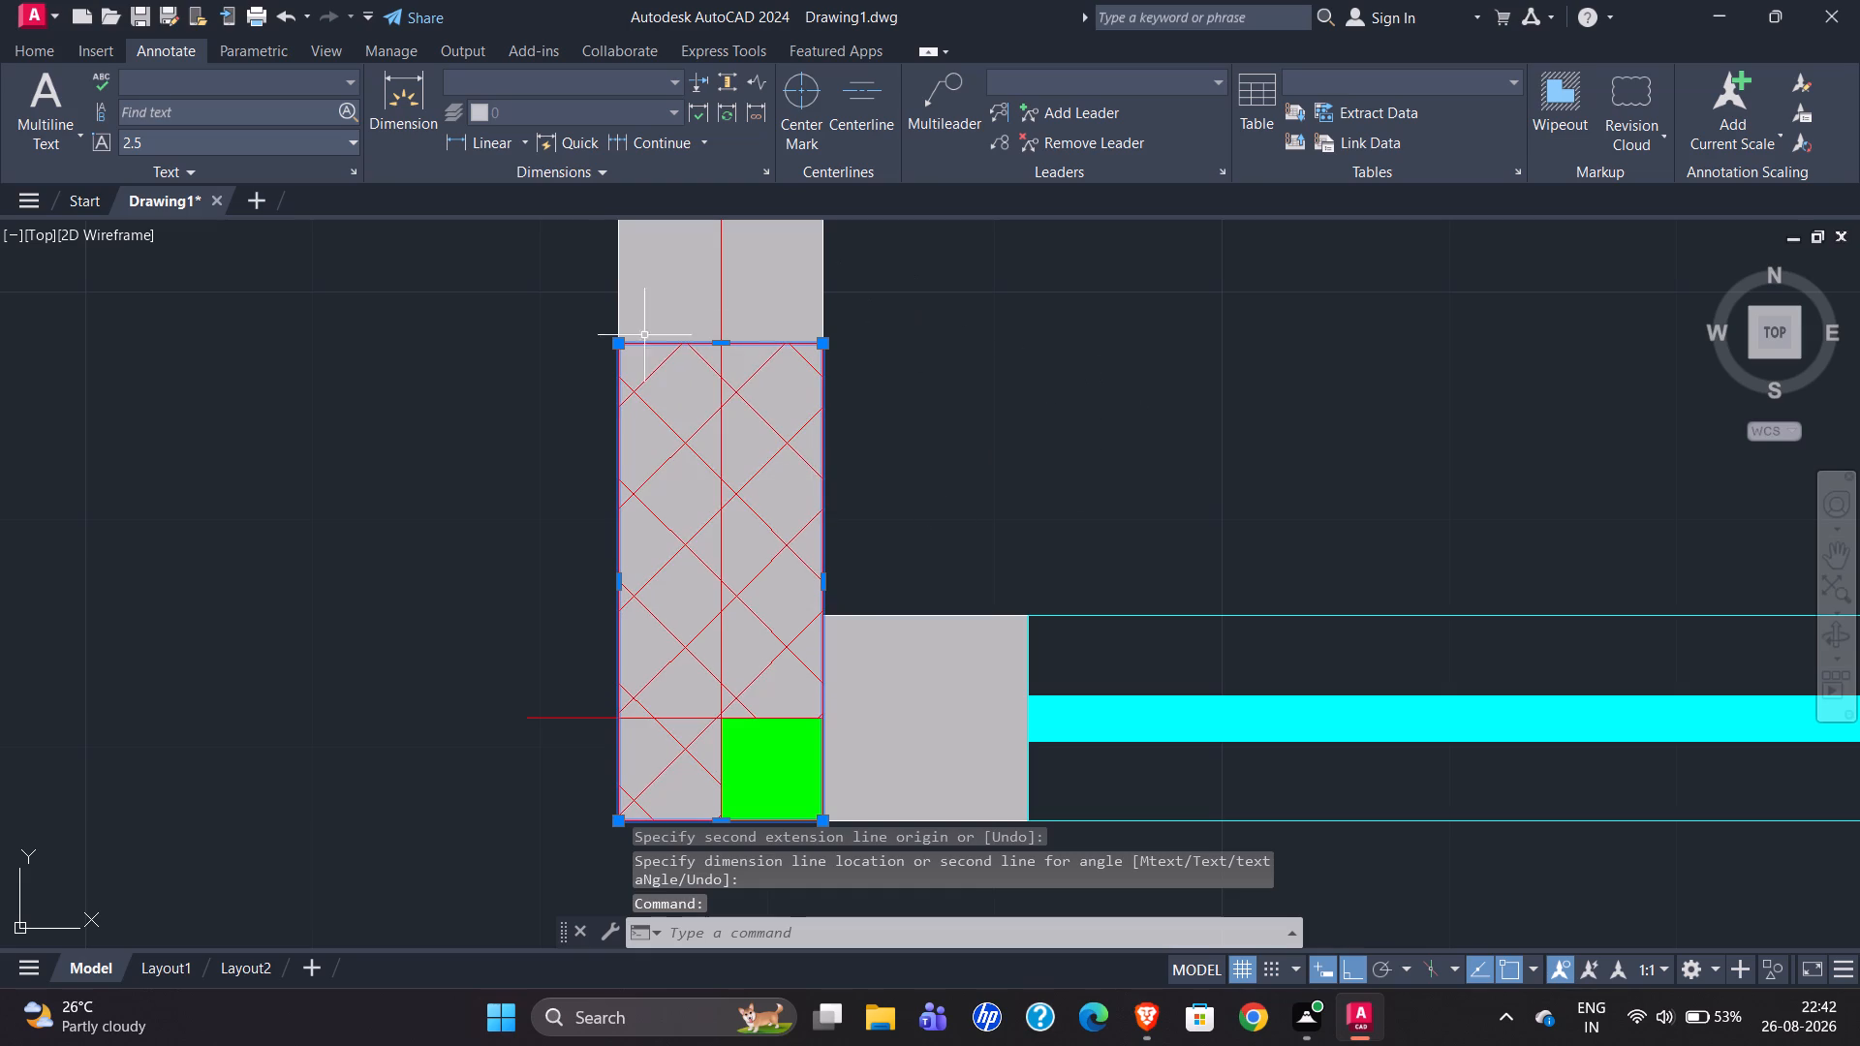
ctrl+click(718, 343)
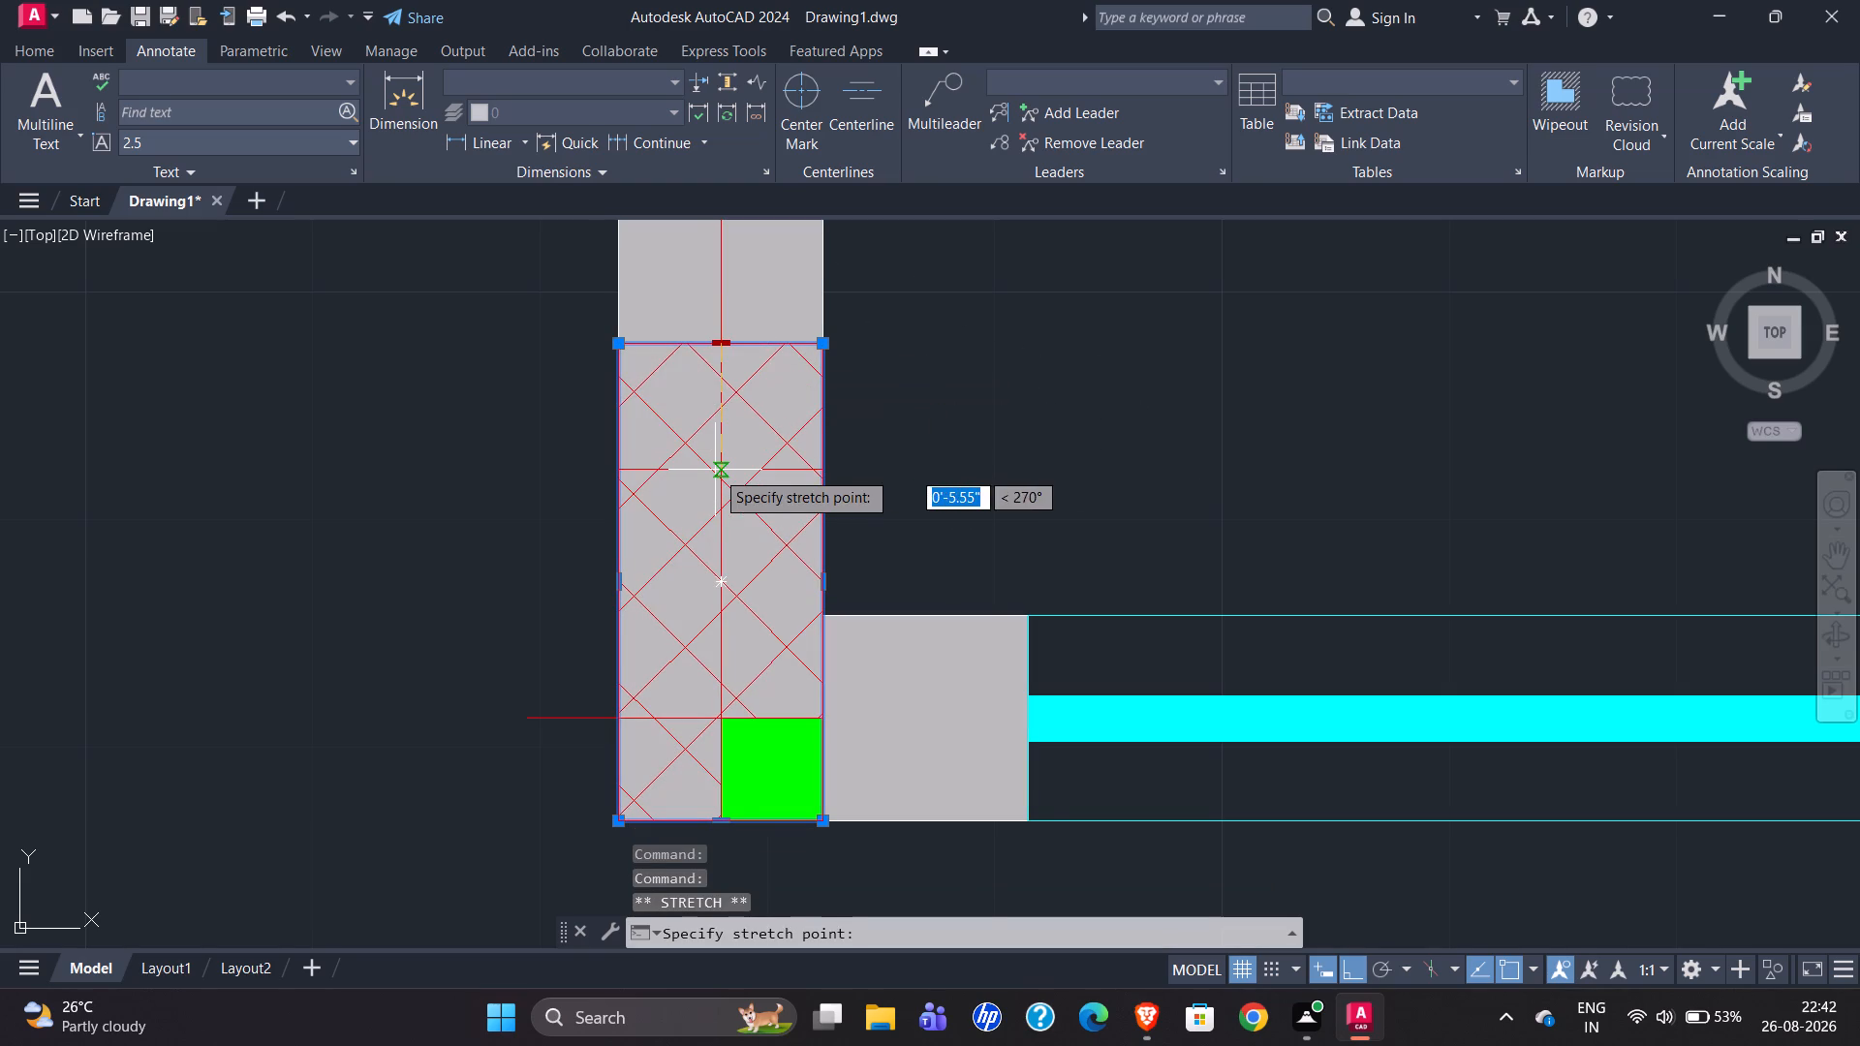
key(3)
key(shift+quotedbl)
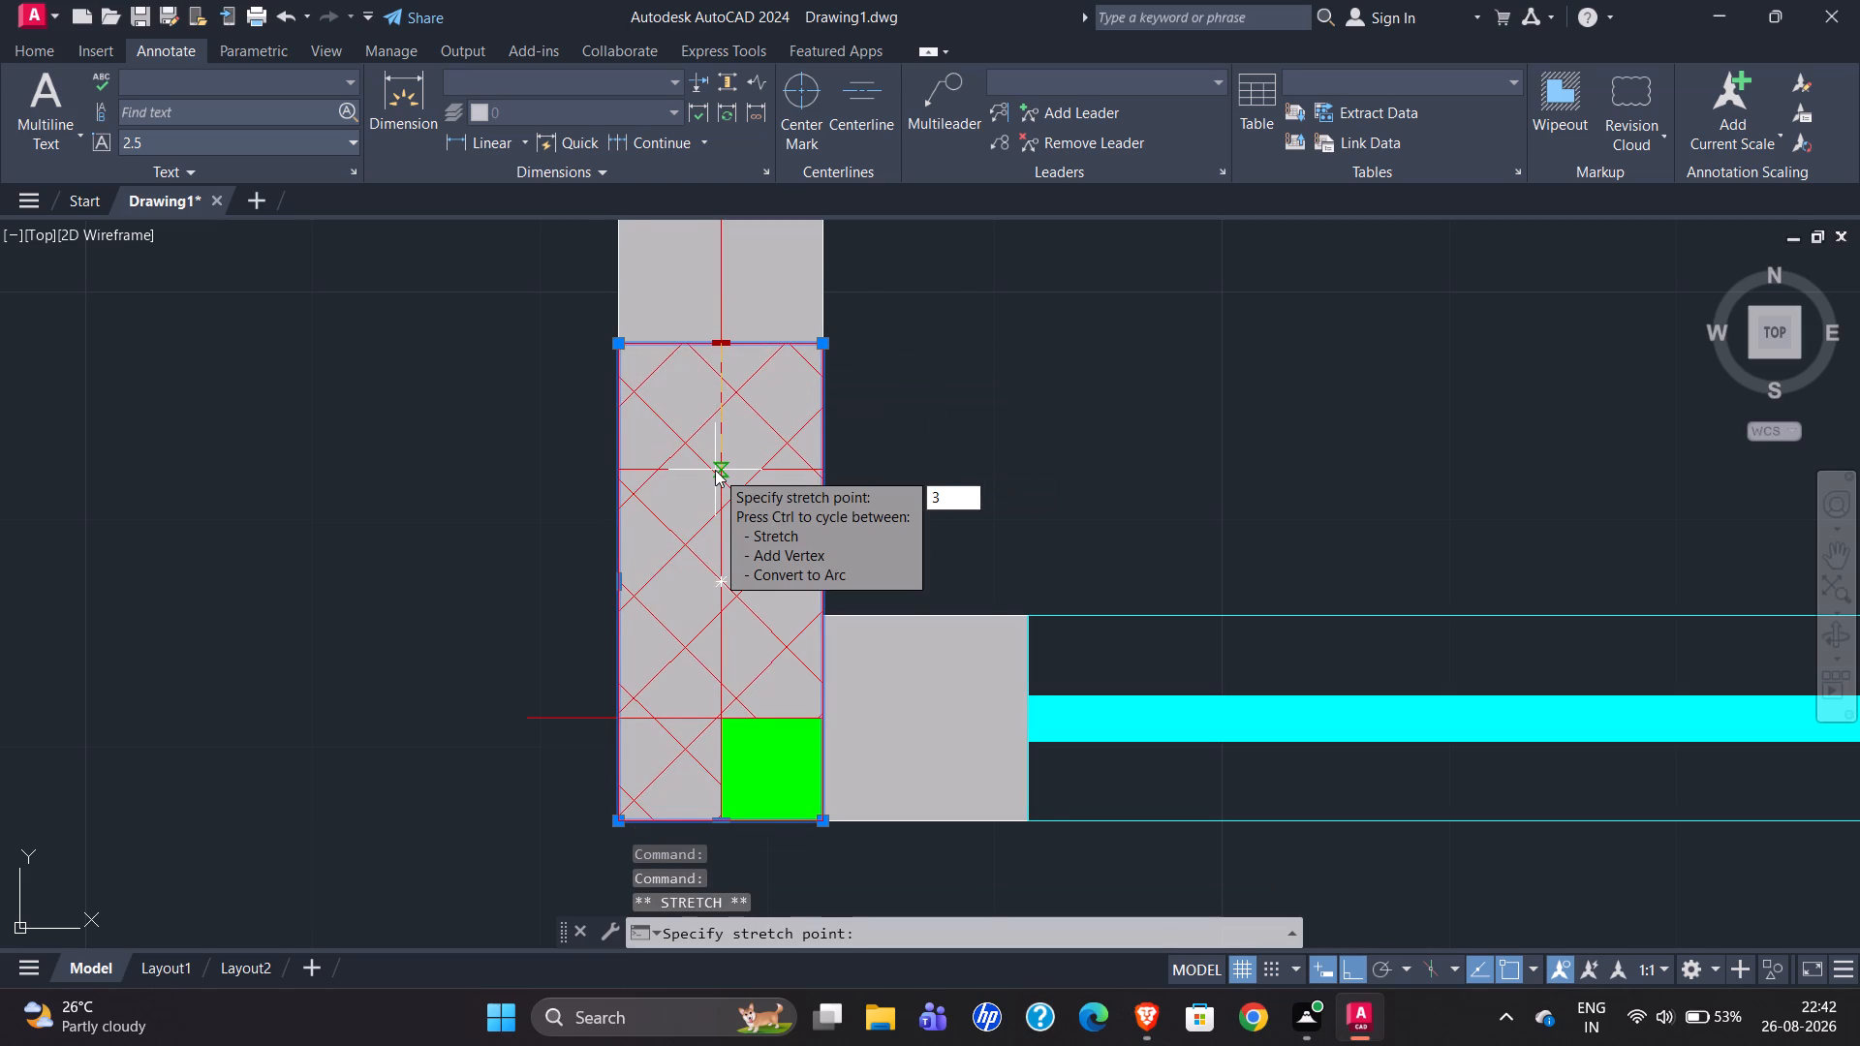
key(Return)
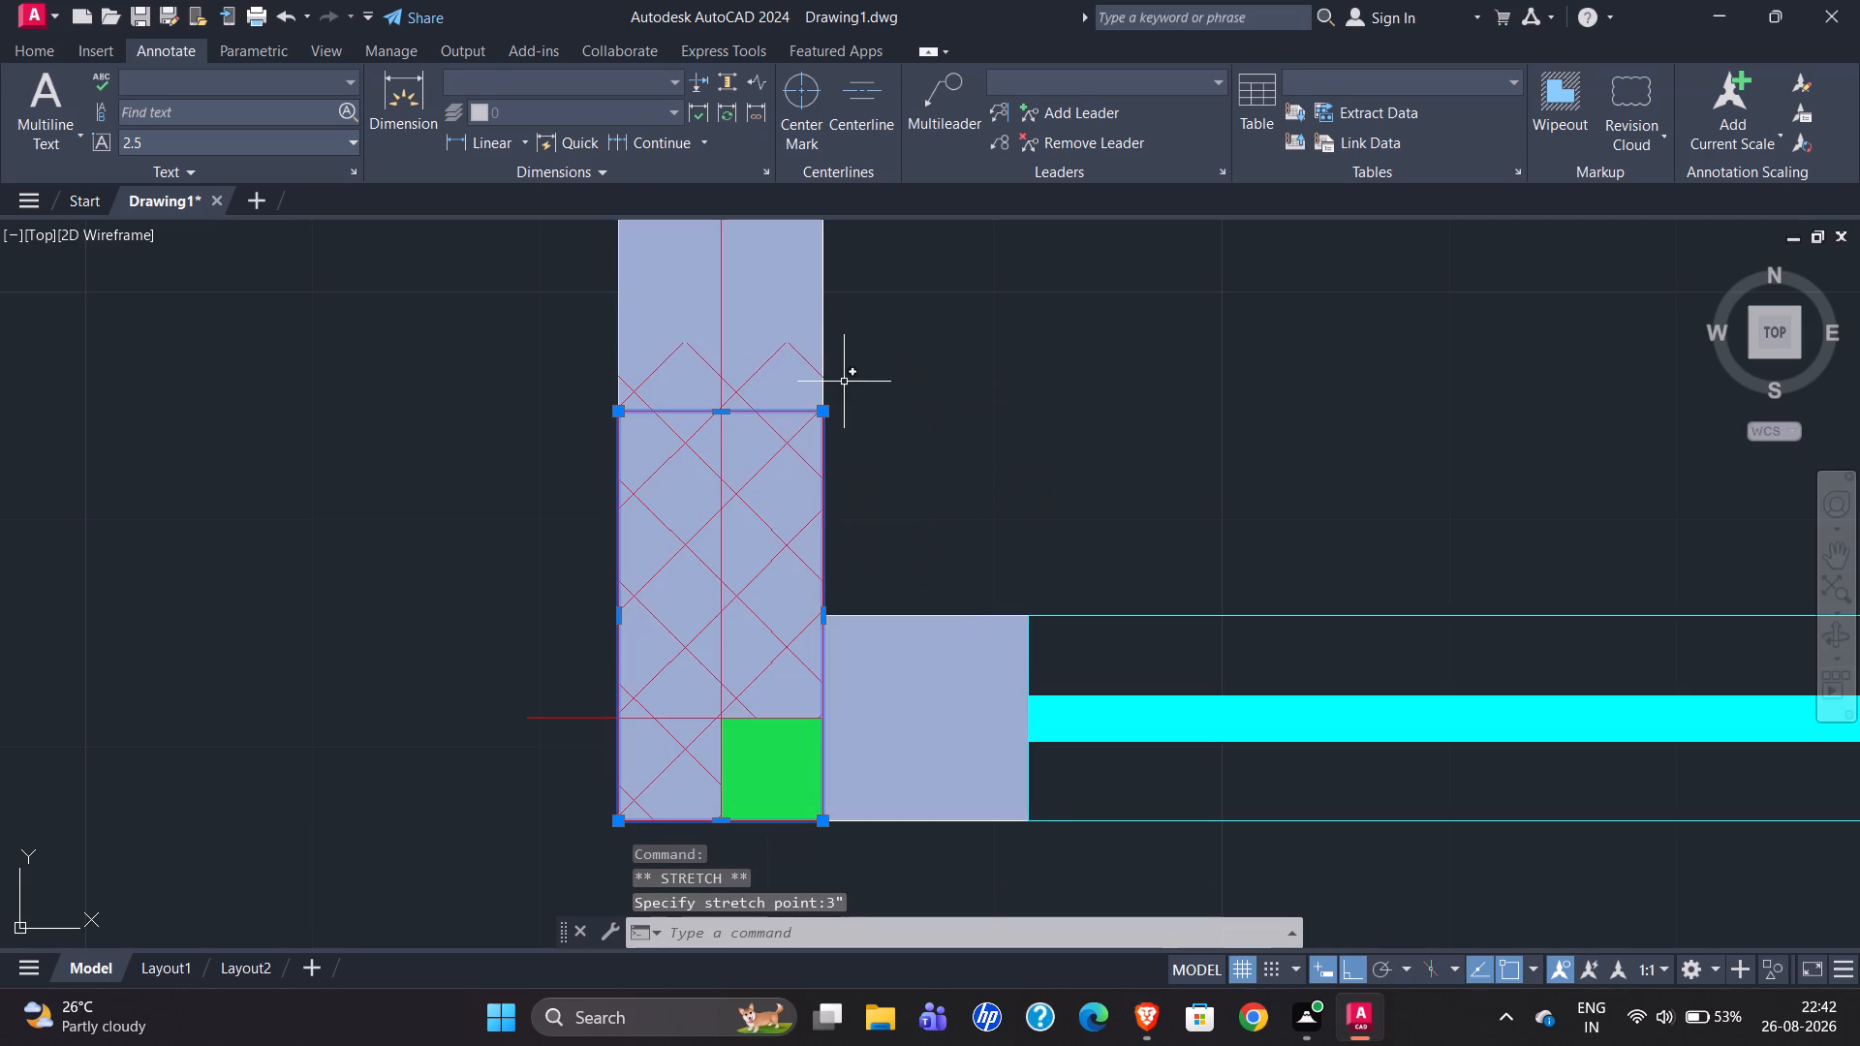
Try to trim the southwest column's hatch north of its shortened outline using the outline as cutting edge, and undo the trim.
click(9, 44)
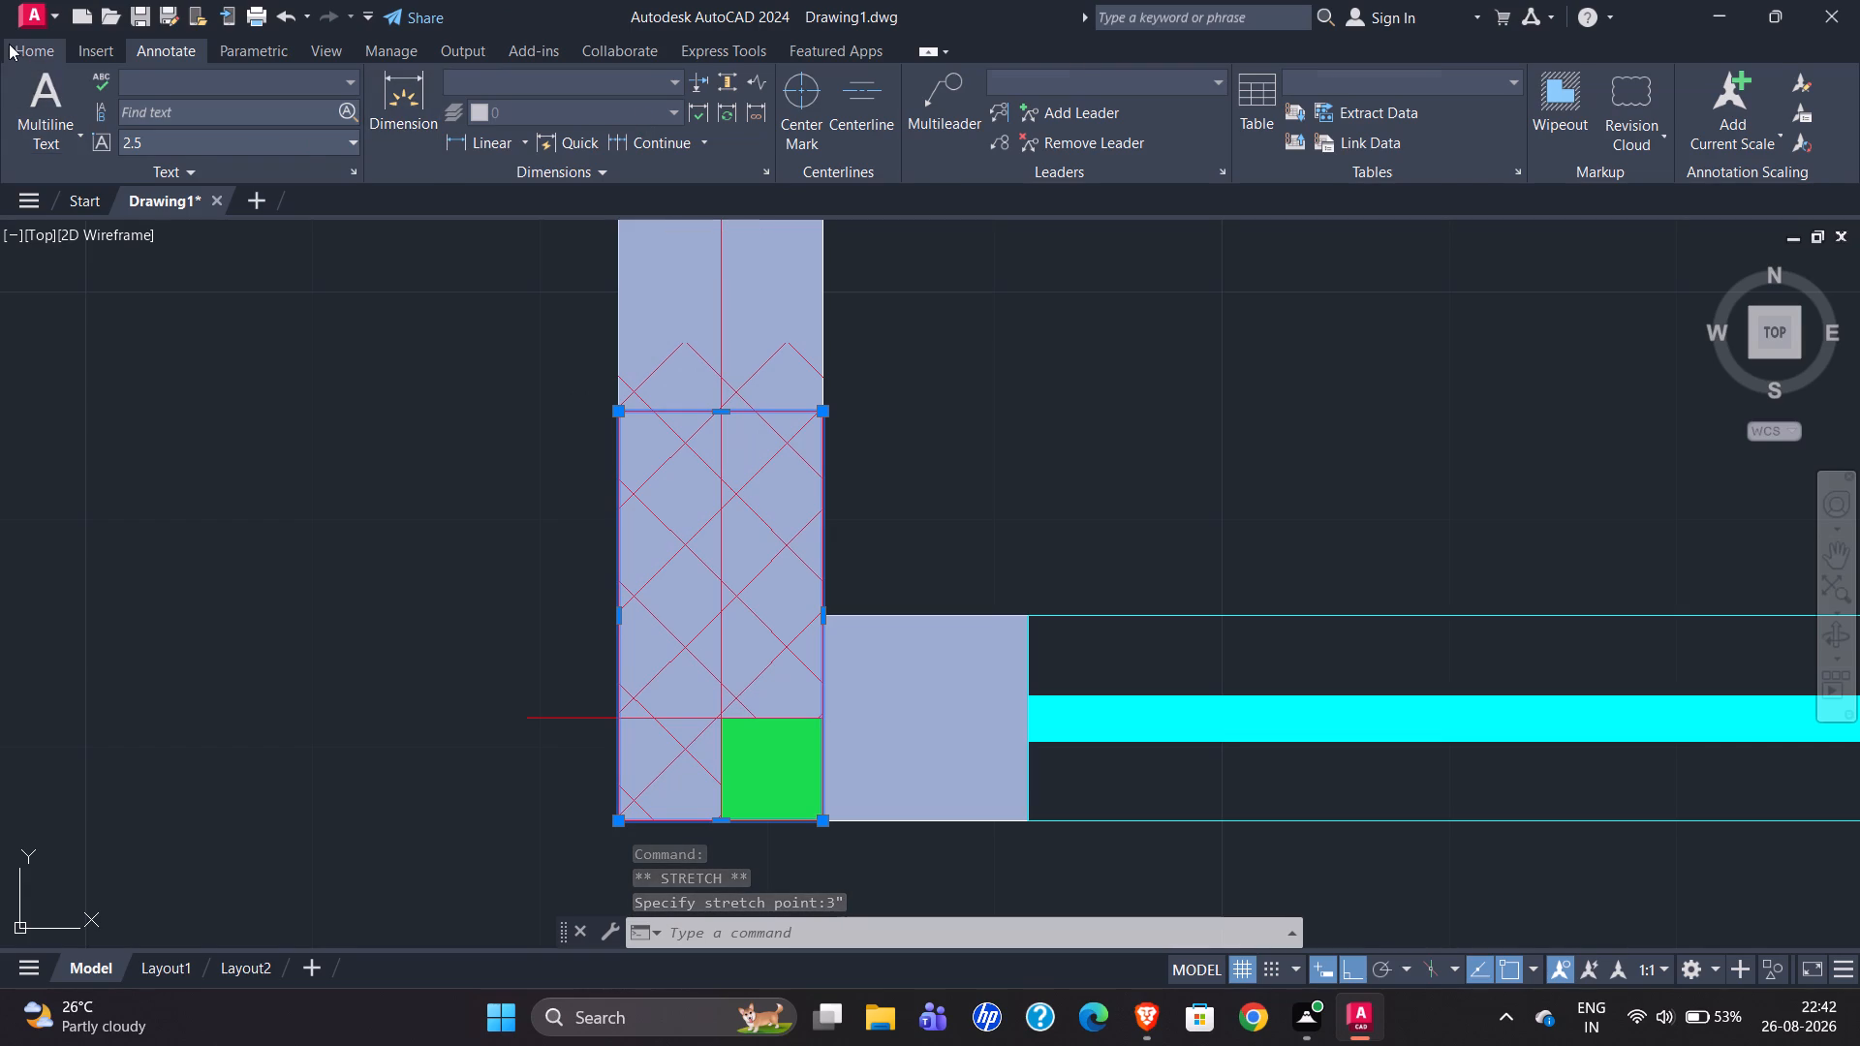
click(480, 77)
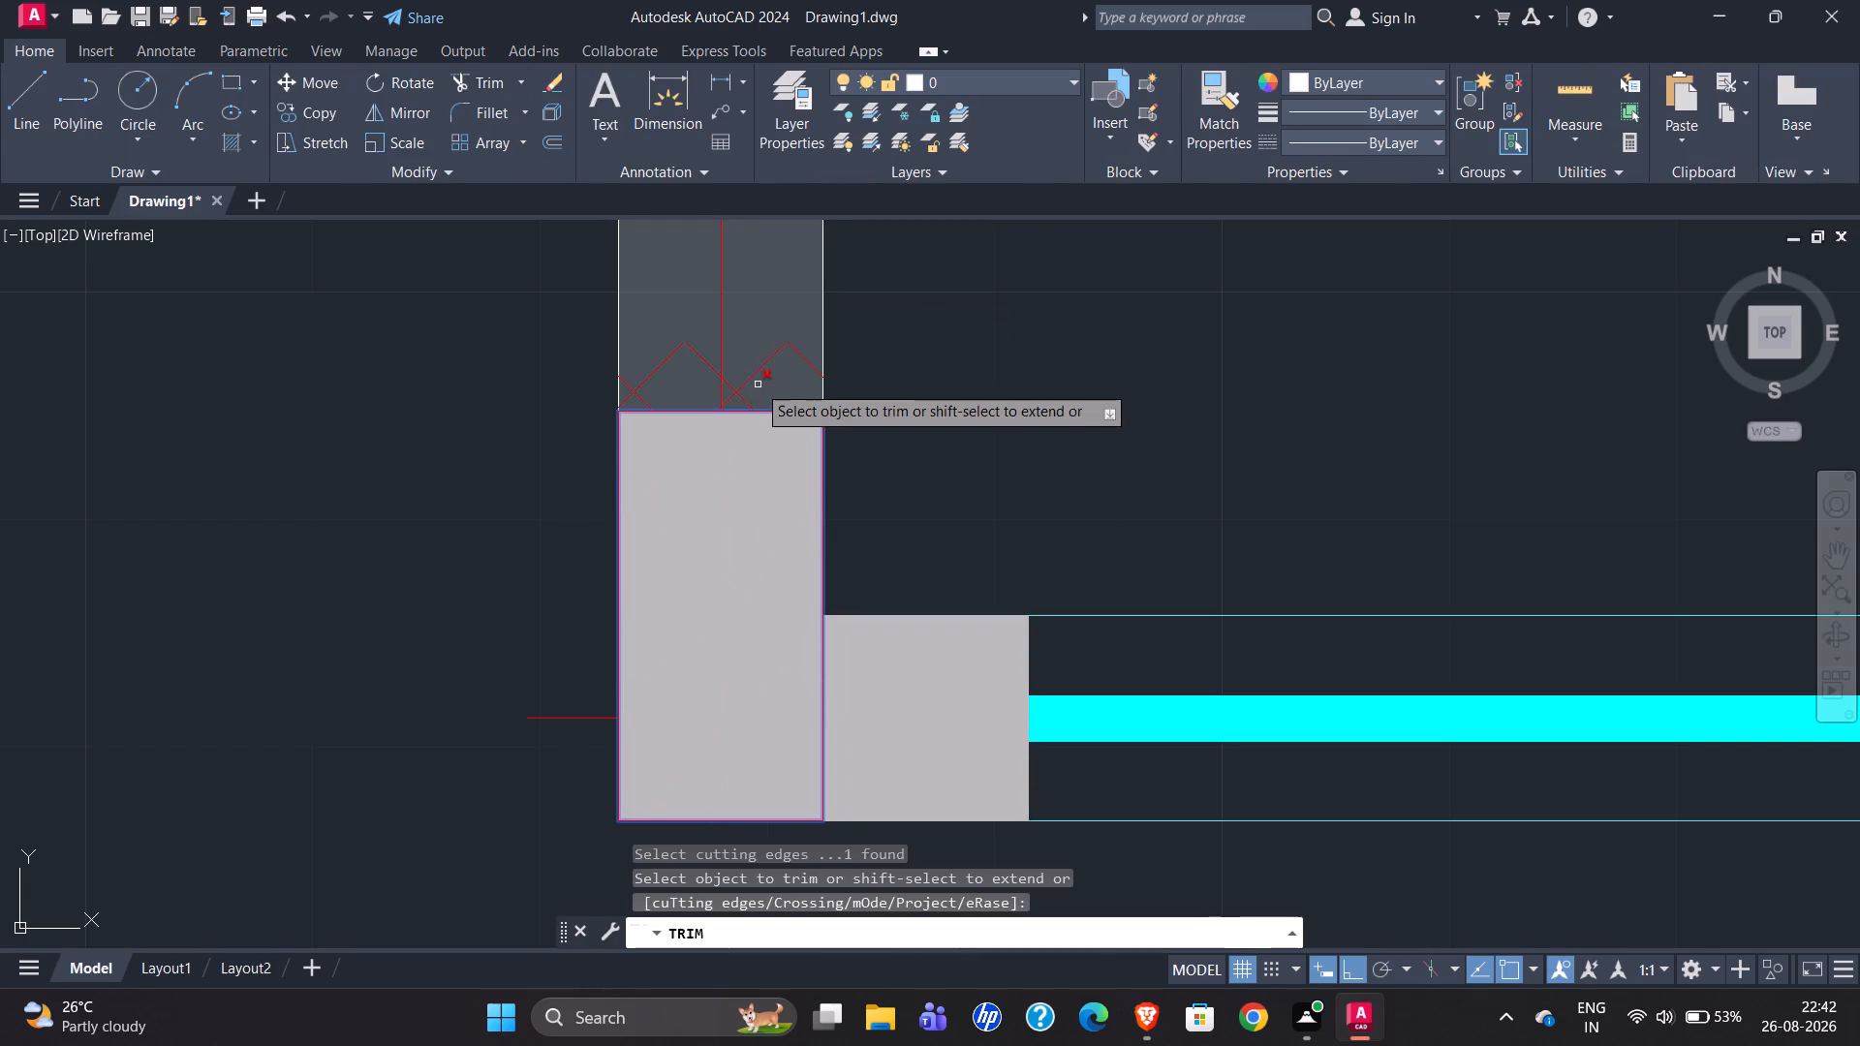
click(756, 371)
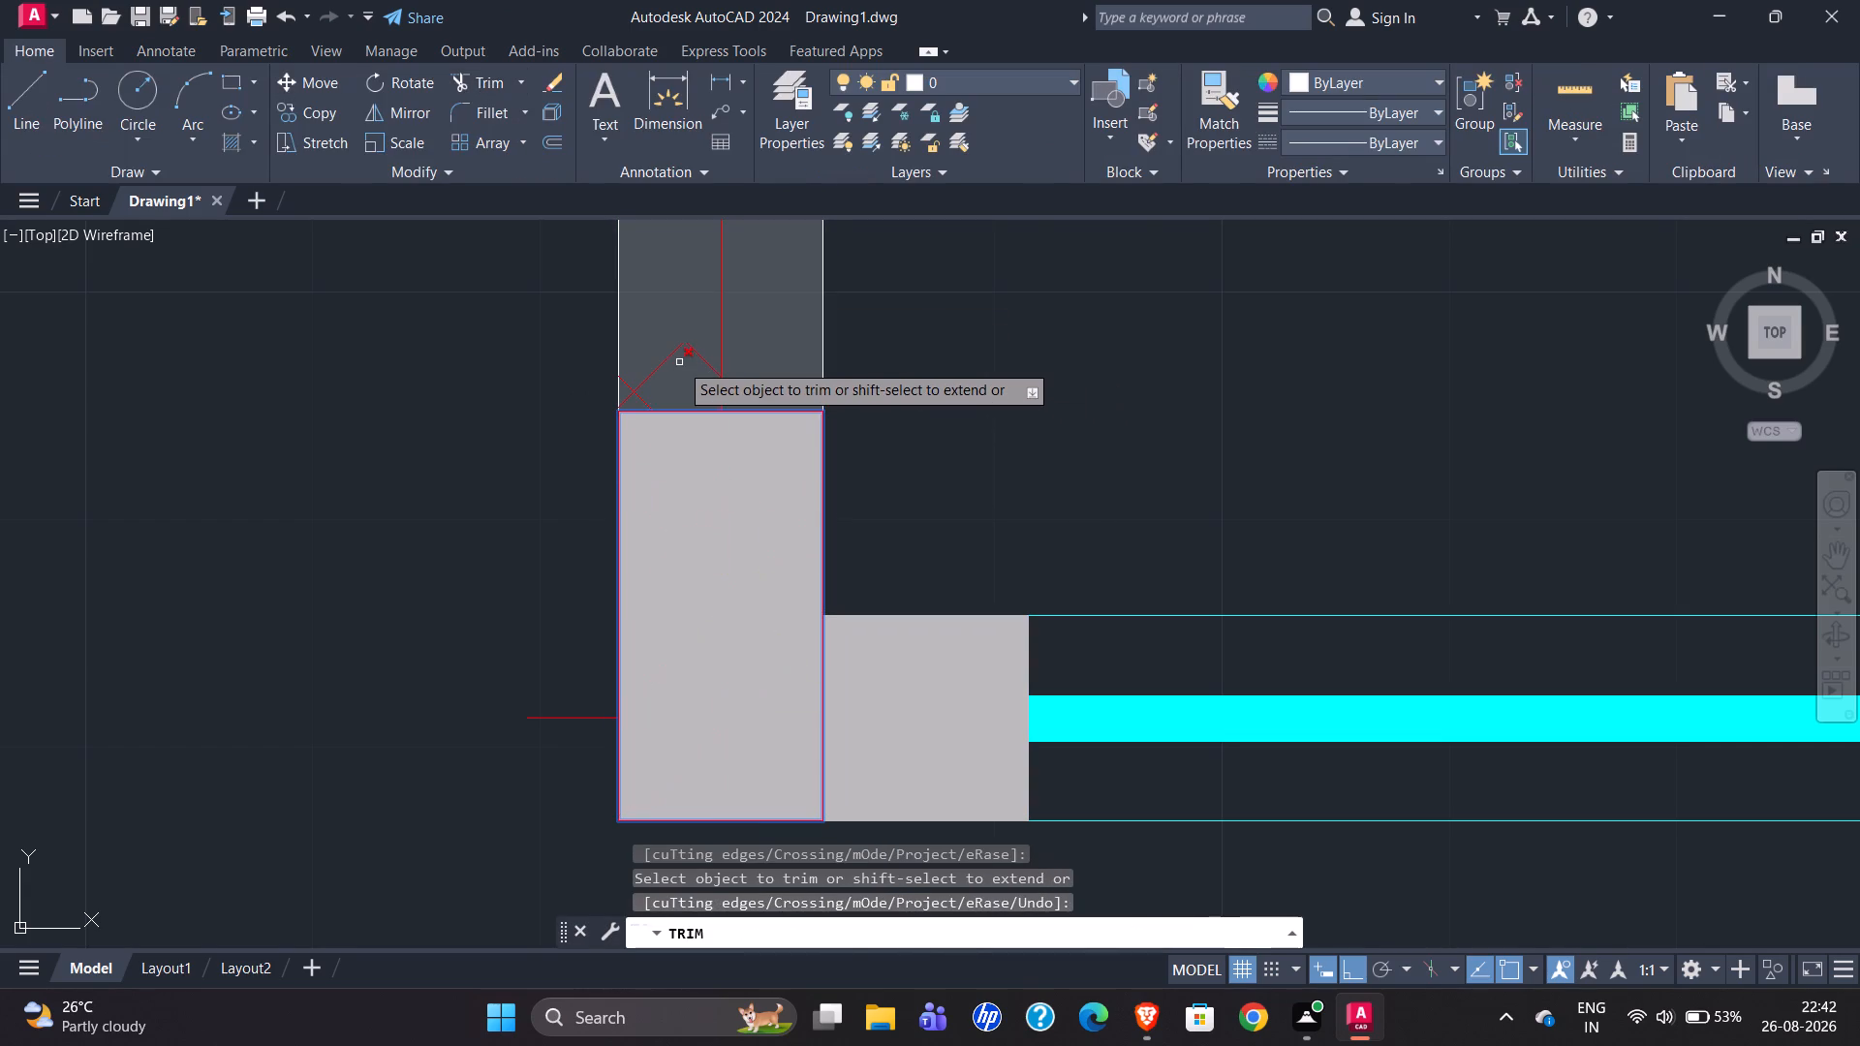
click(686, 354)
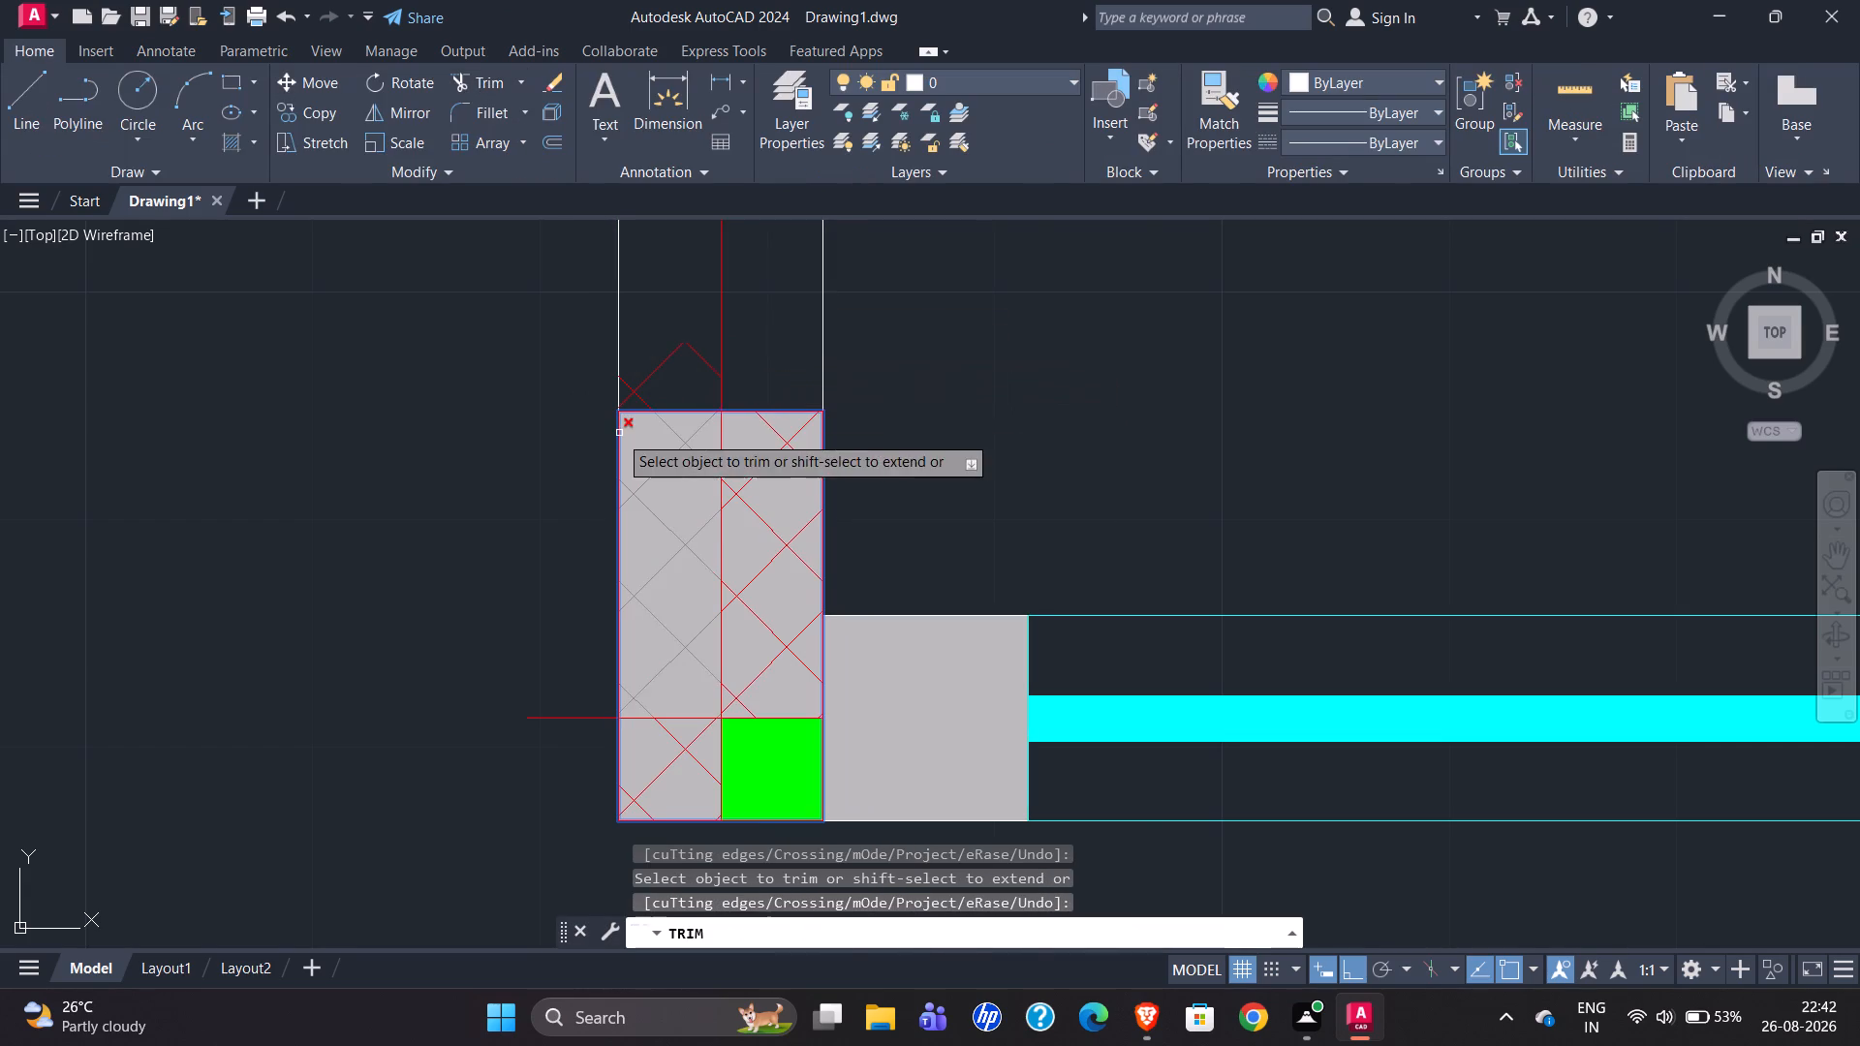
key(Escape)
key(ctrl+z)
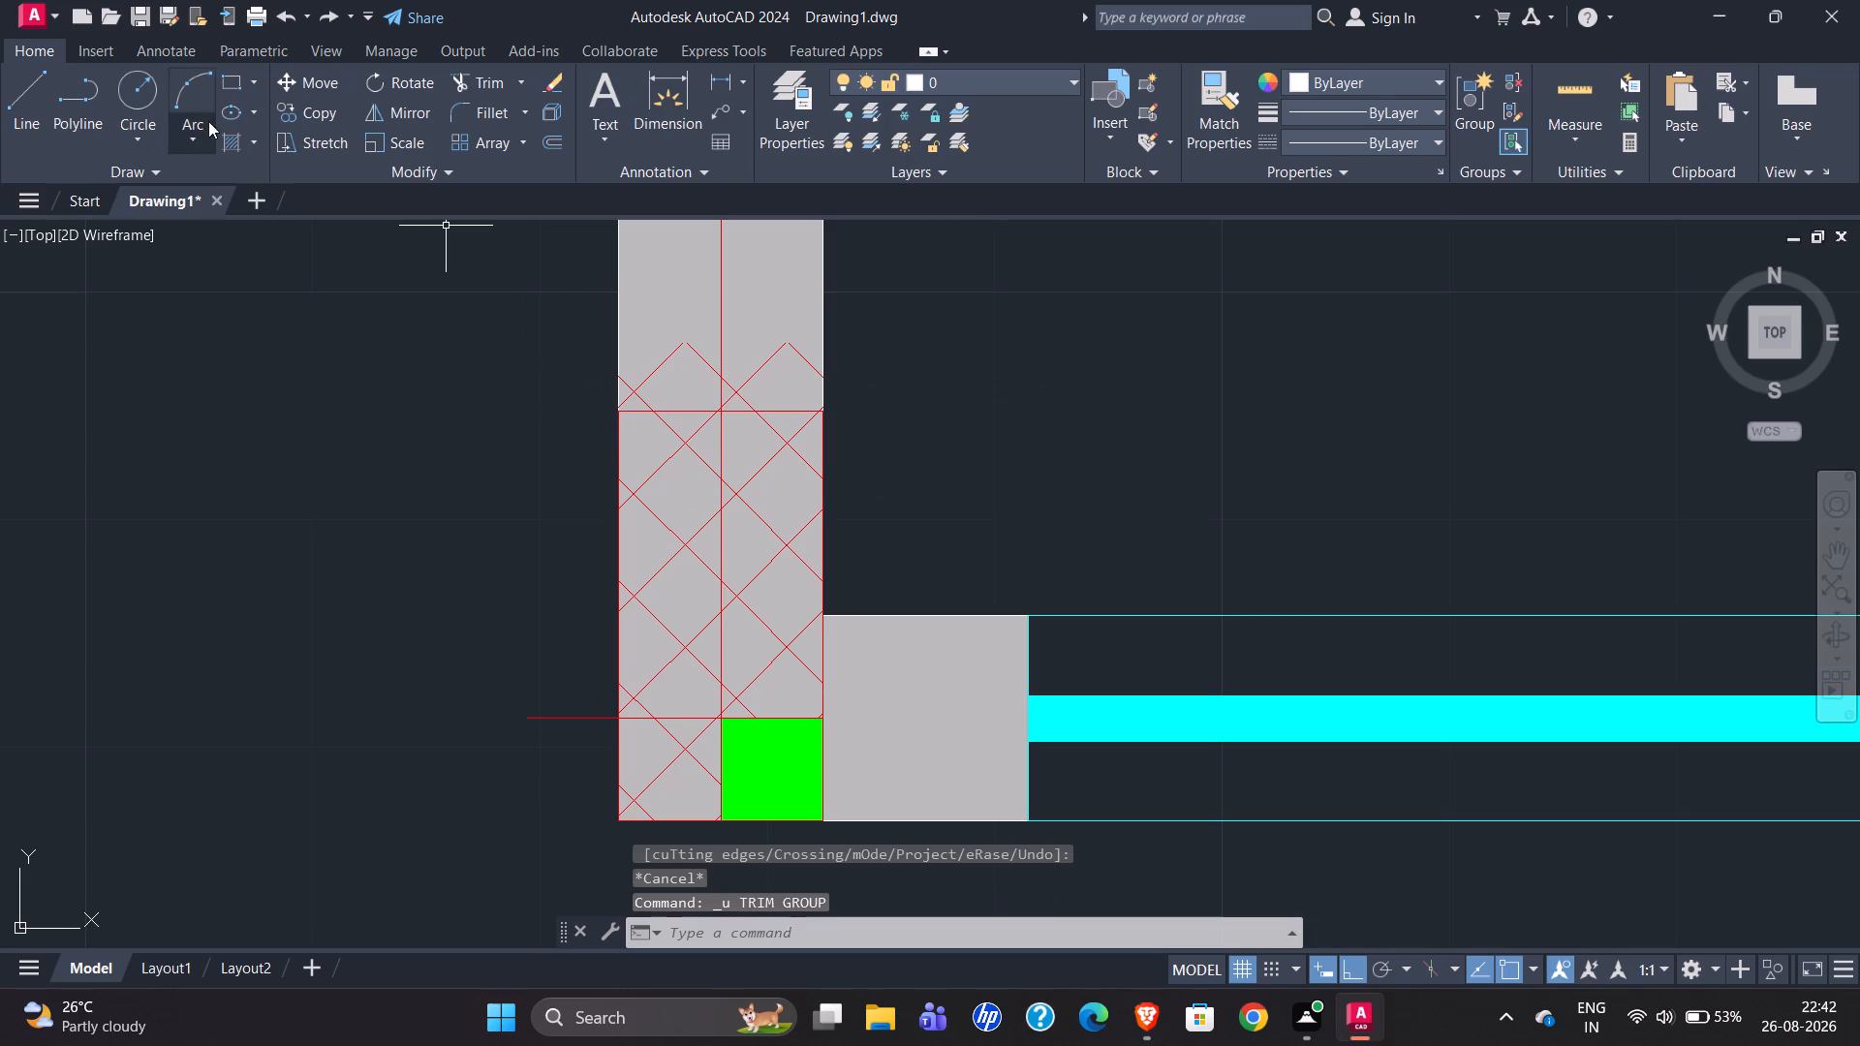
Trim off the red crosshatch projecting north of the southwest column's shortened outline, on both sides of the centre line.
click(486, 80)
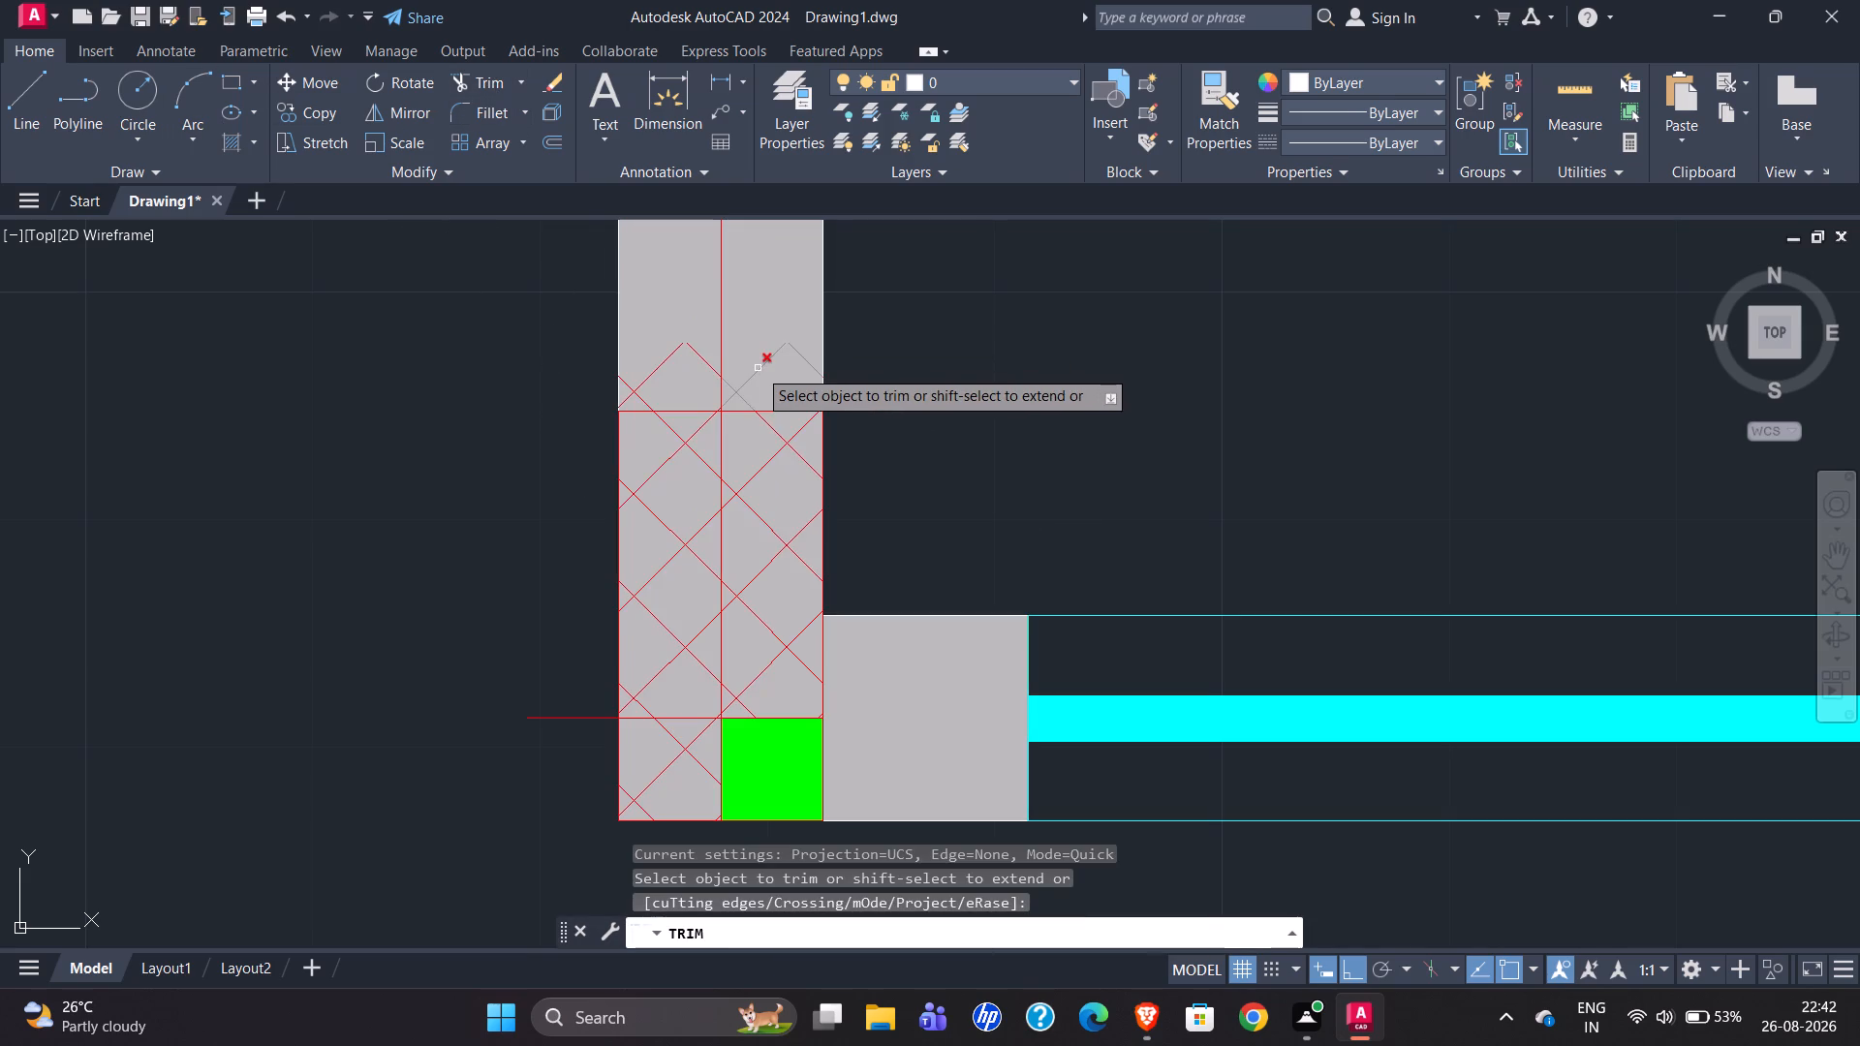
click(759, 364)
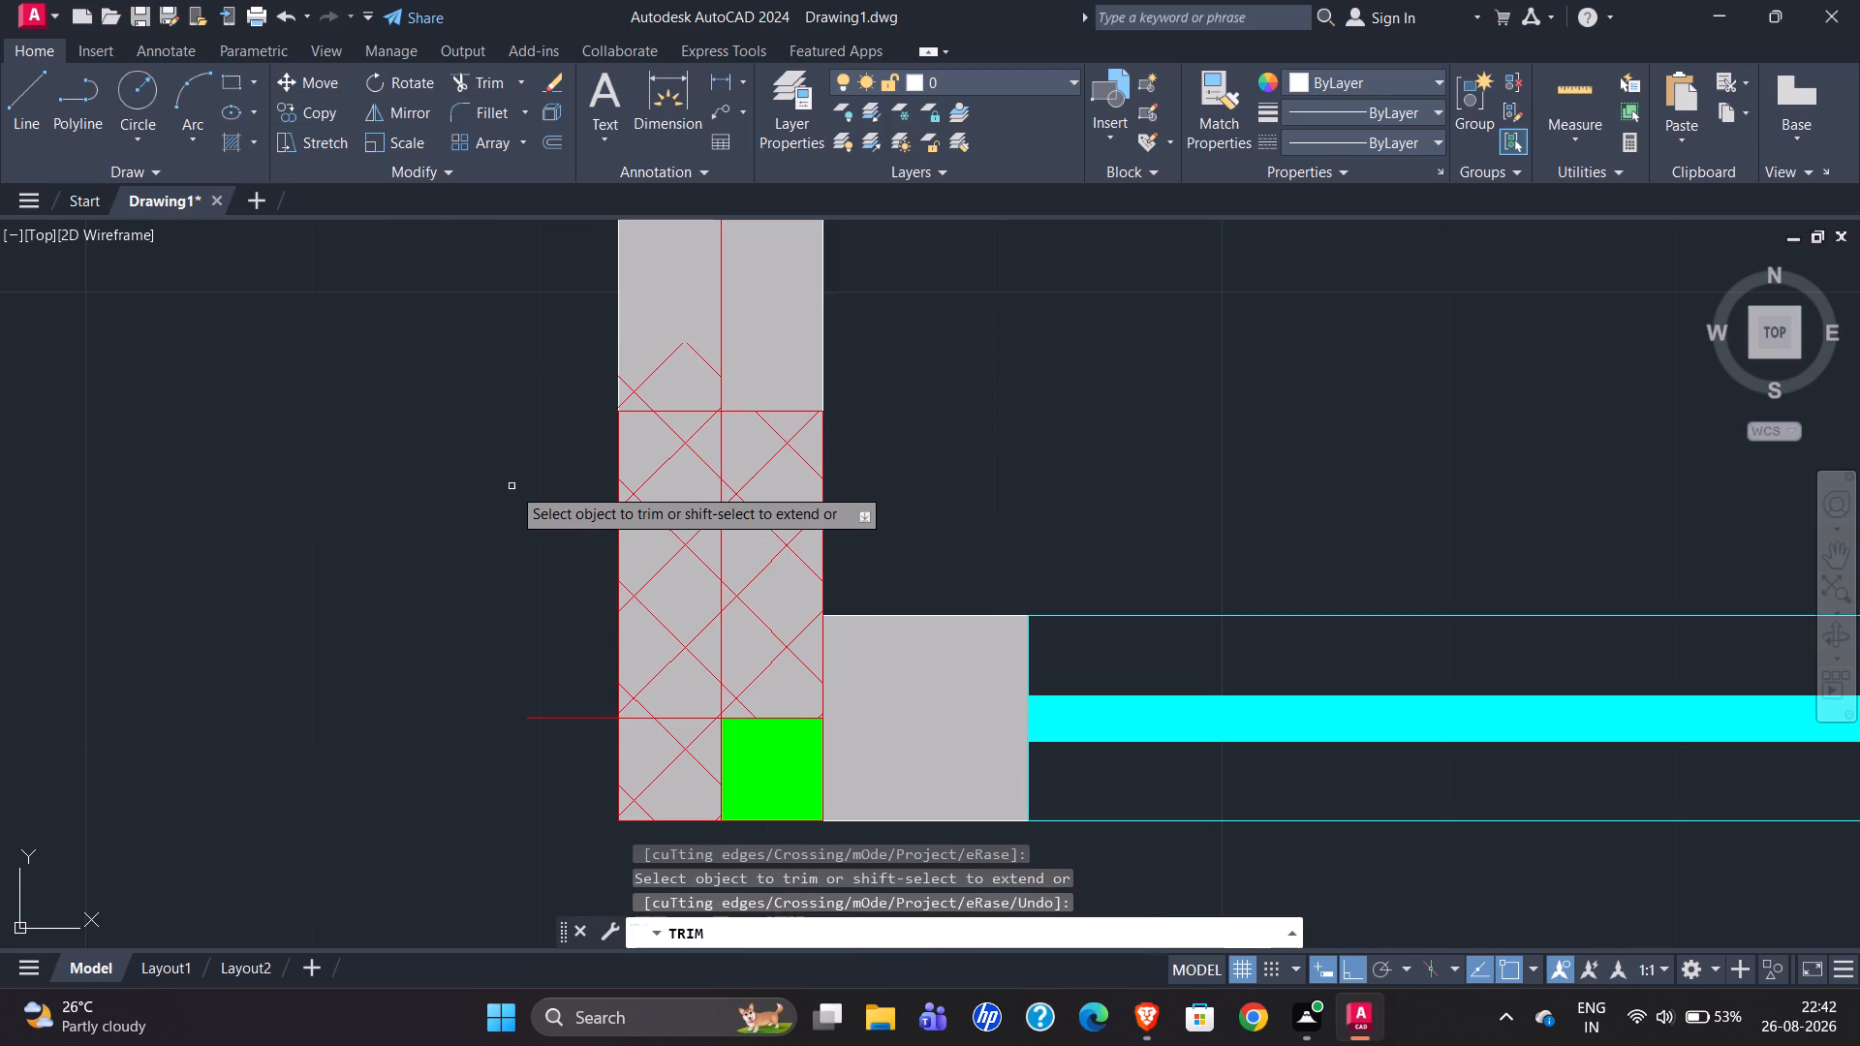
key(Escape)
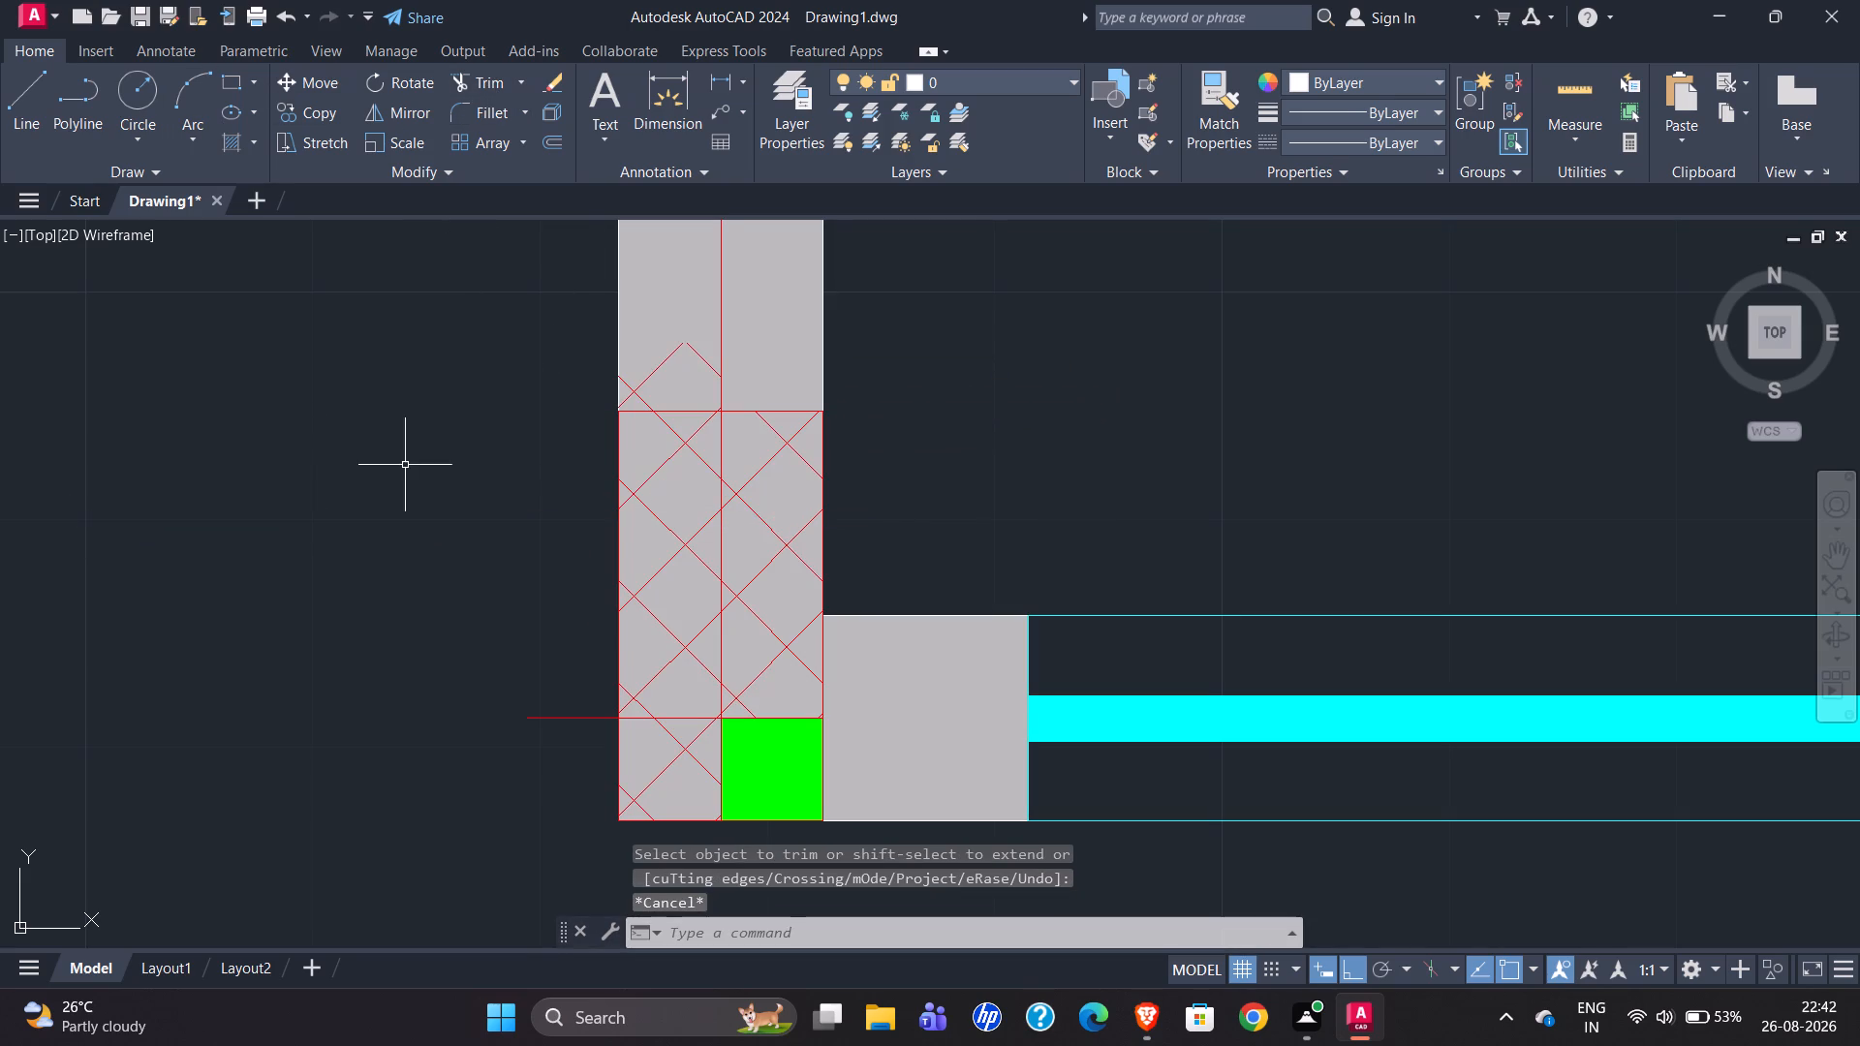
click(494, 81)
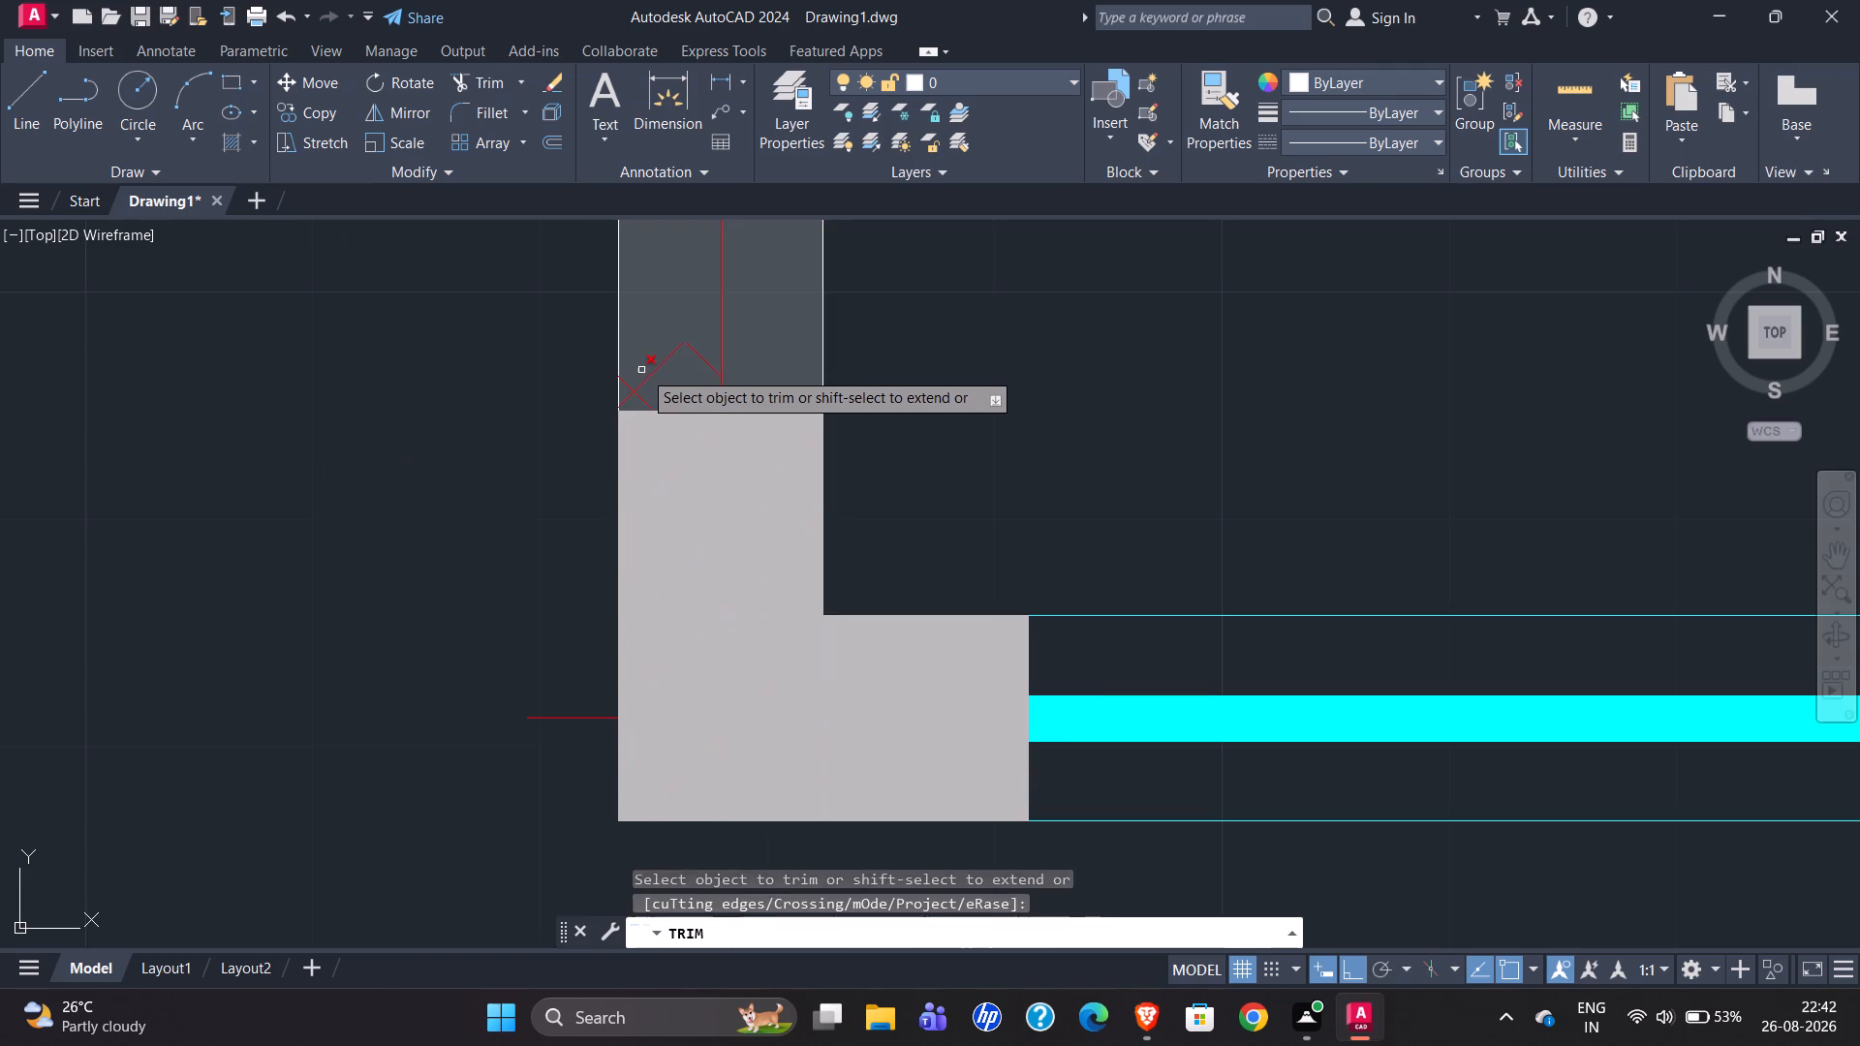
click(651, 373)
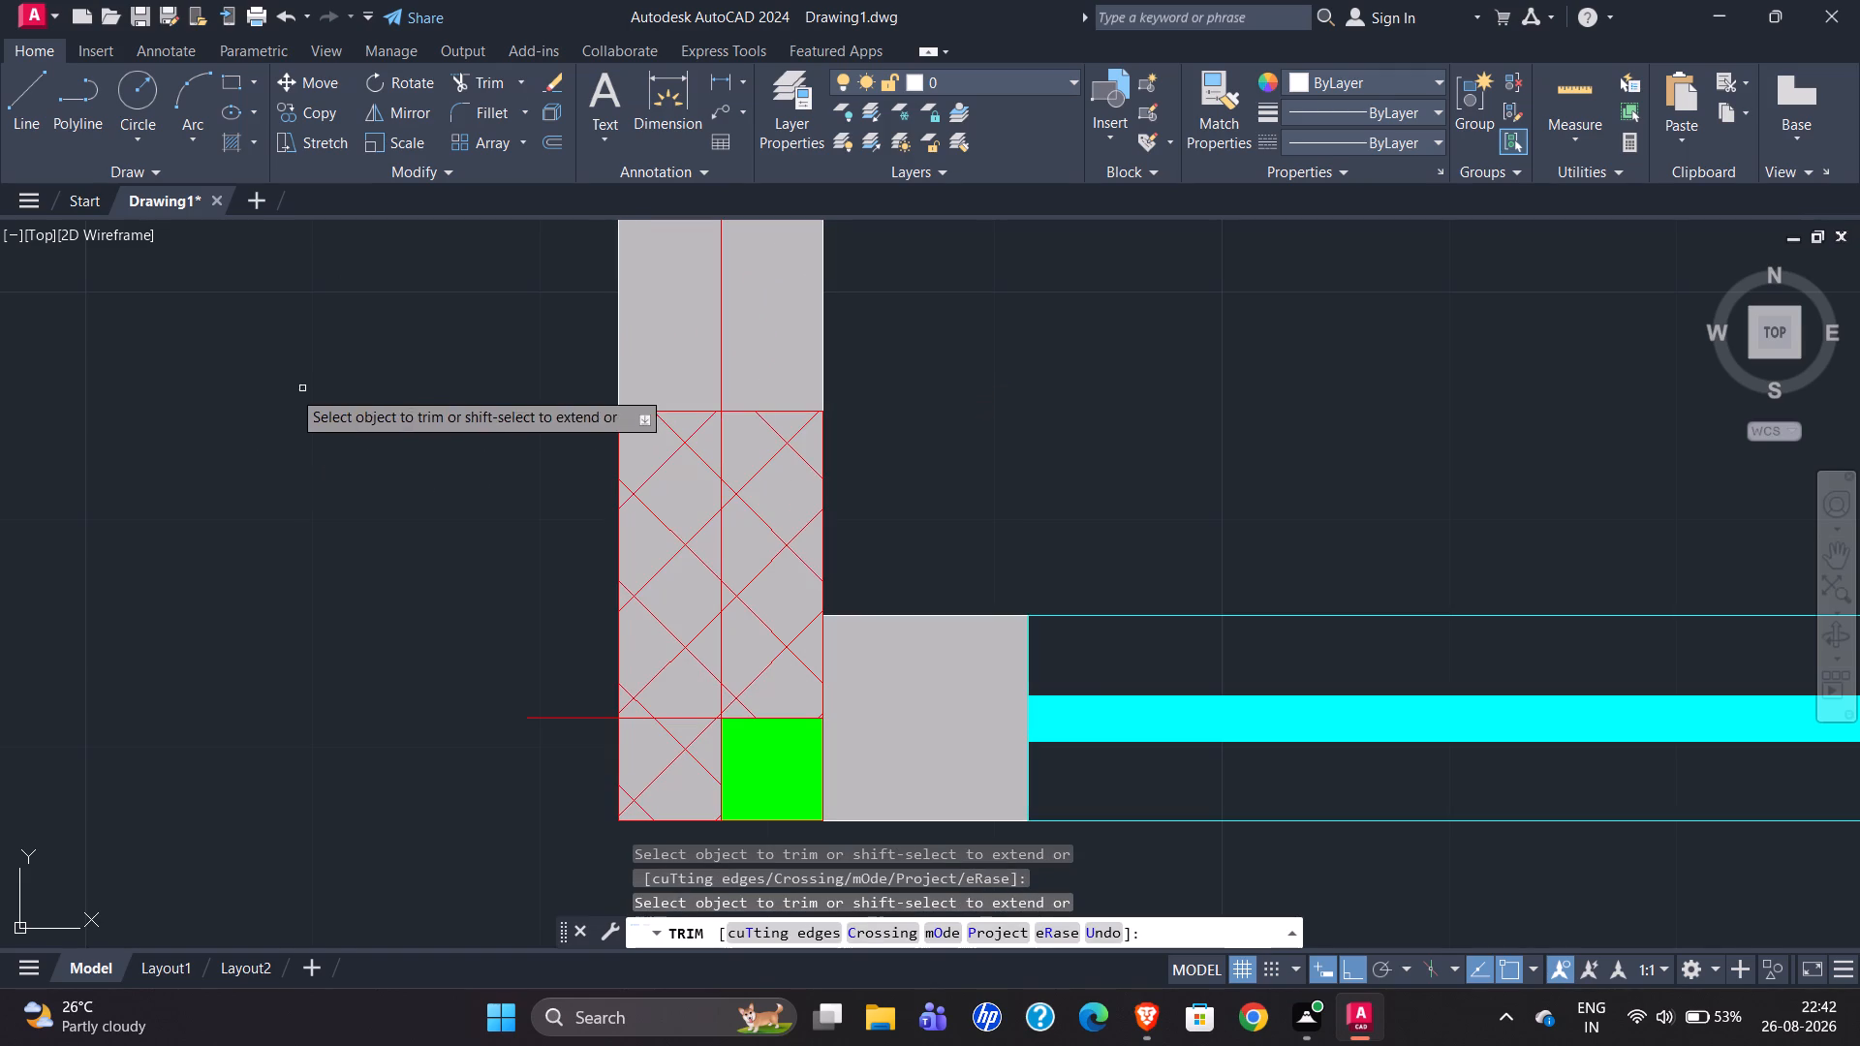
scroll(146, 538, down, 1)
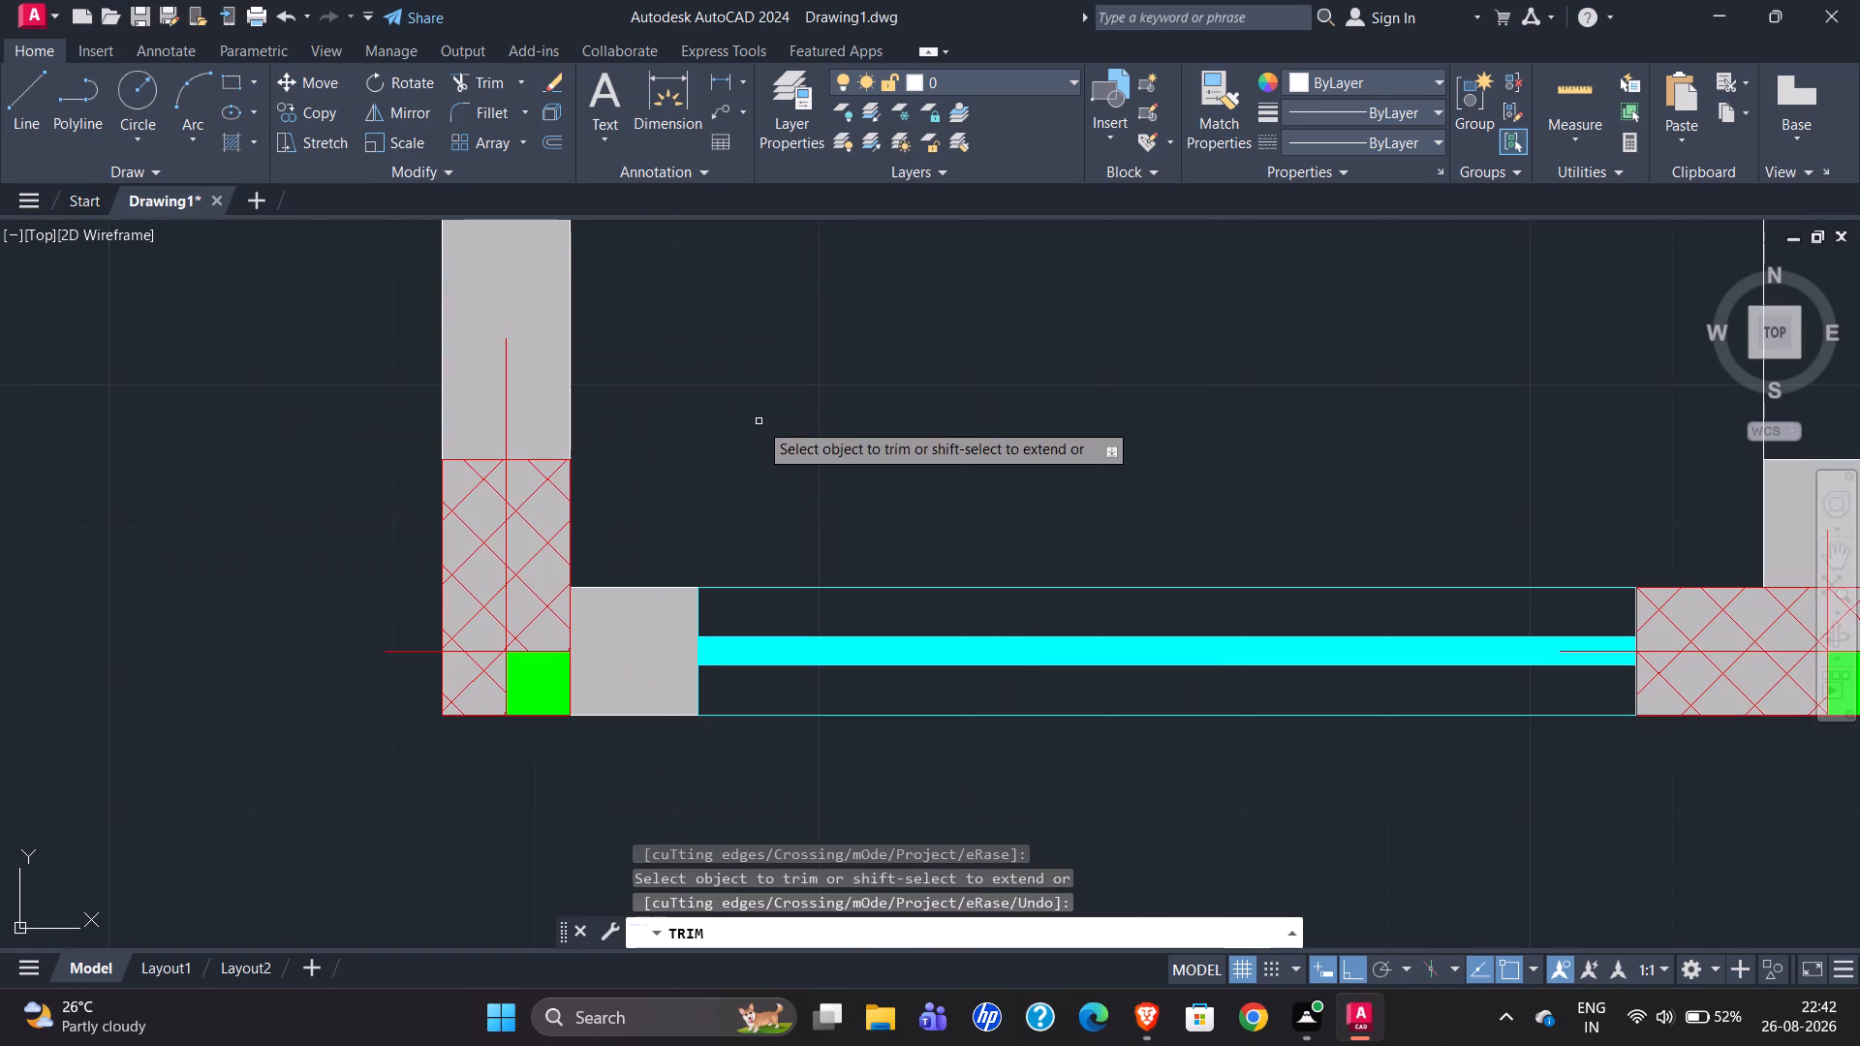
key(Escape)
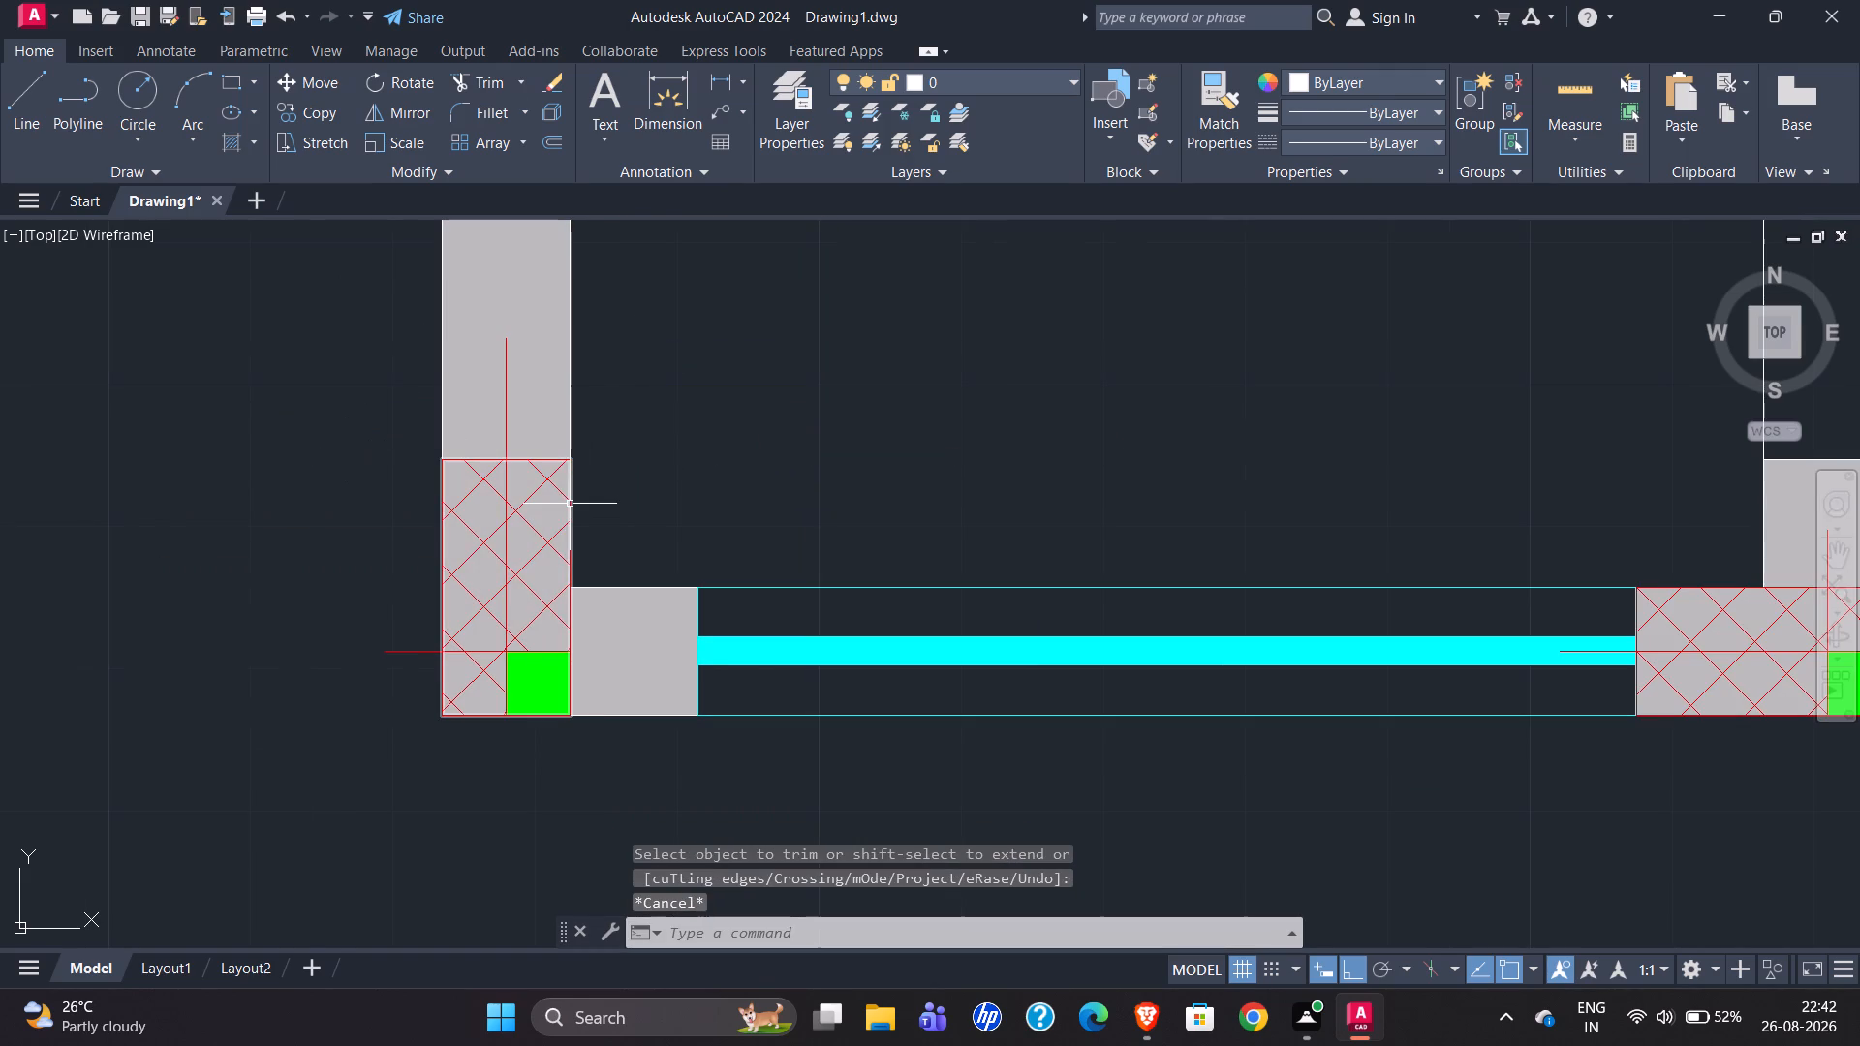
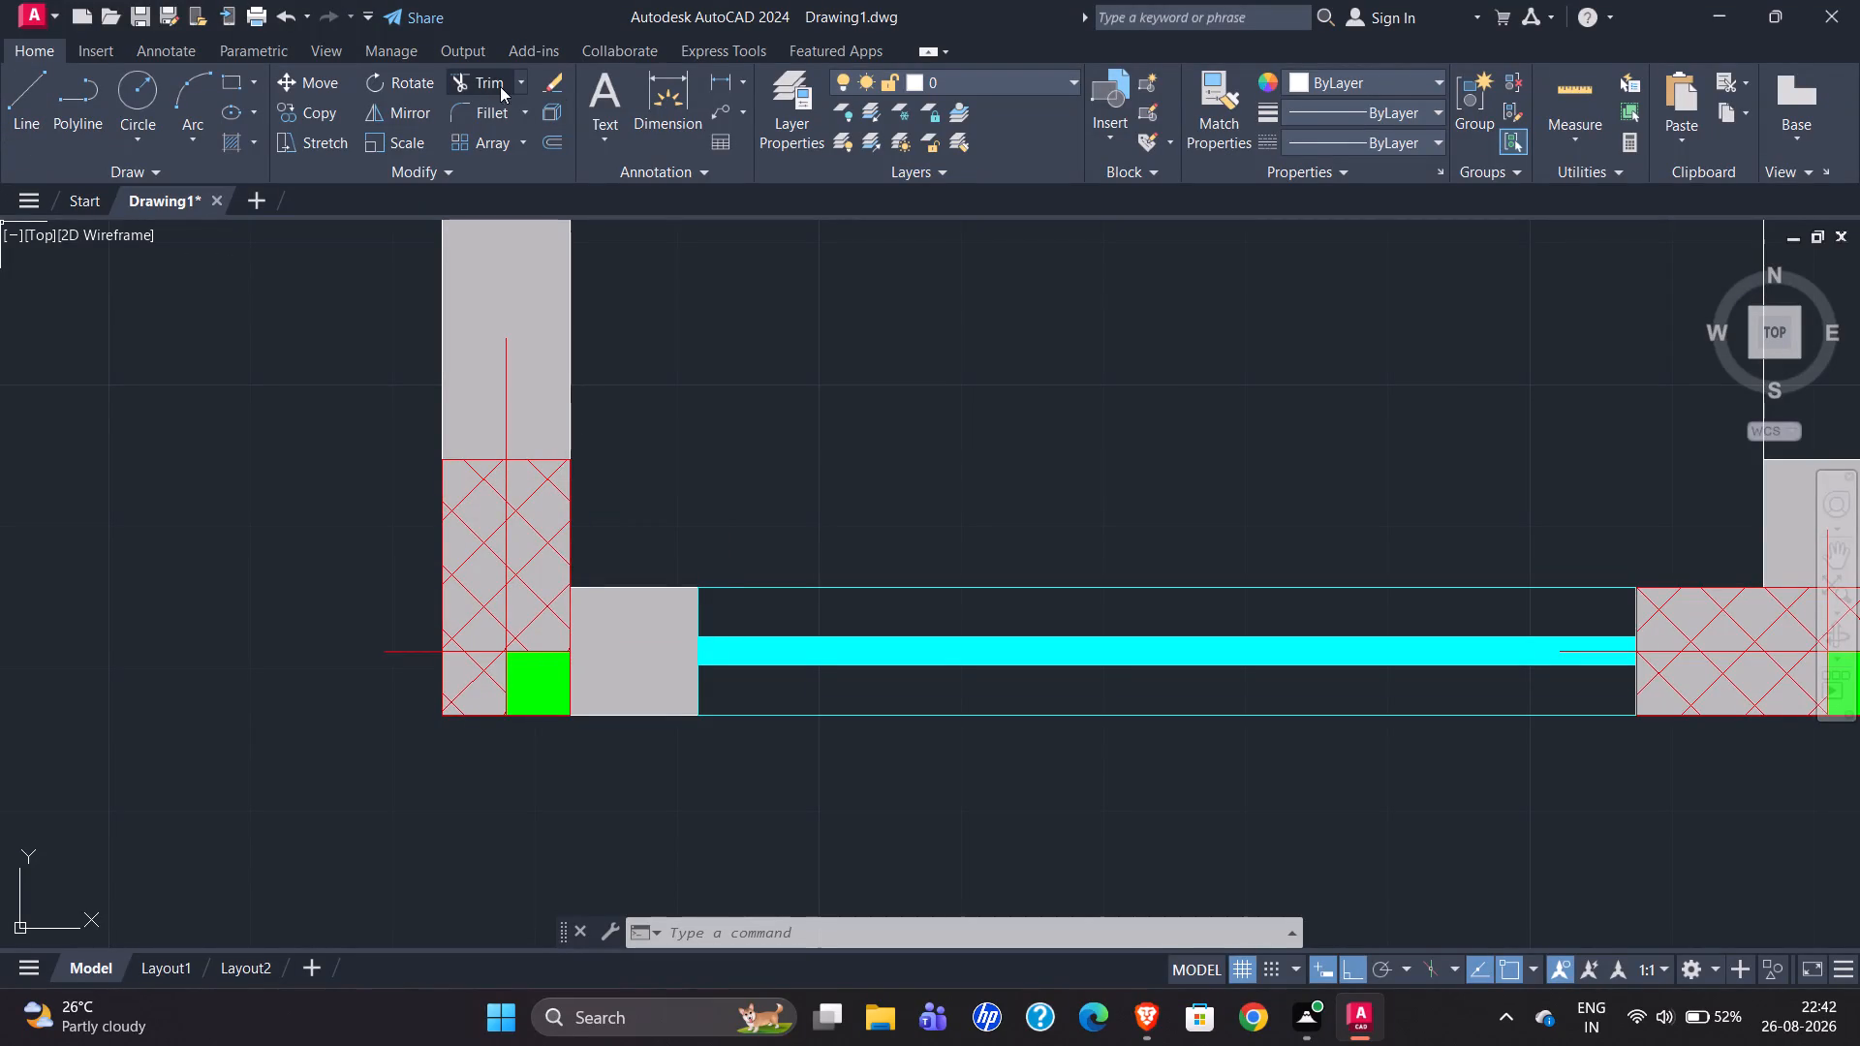
Dimension the redrawn staircase's southwest column from its south to its north corner, placing the dimension line west of the column.
click(658, 120)
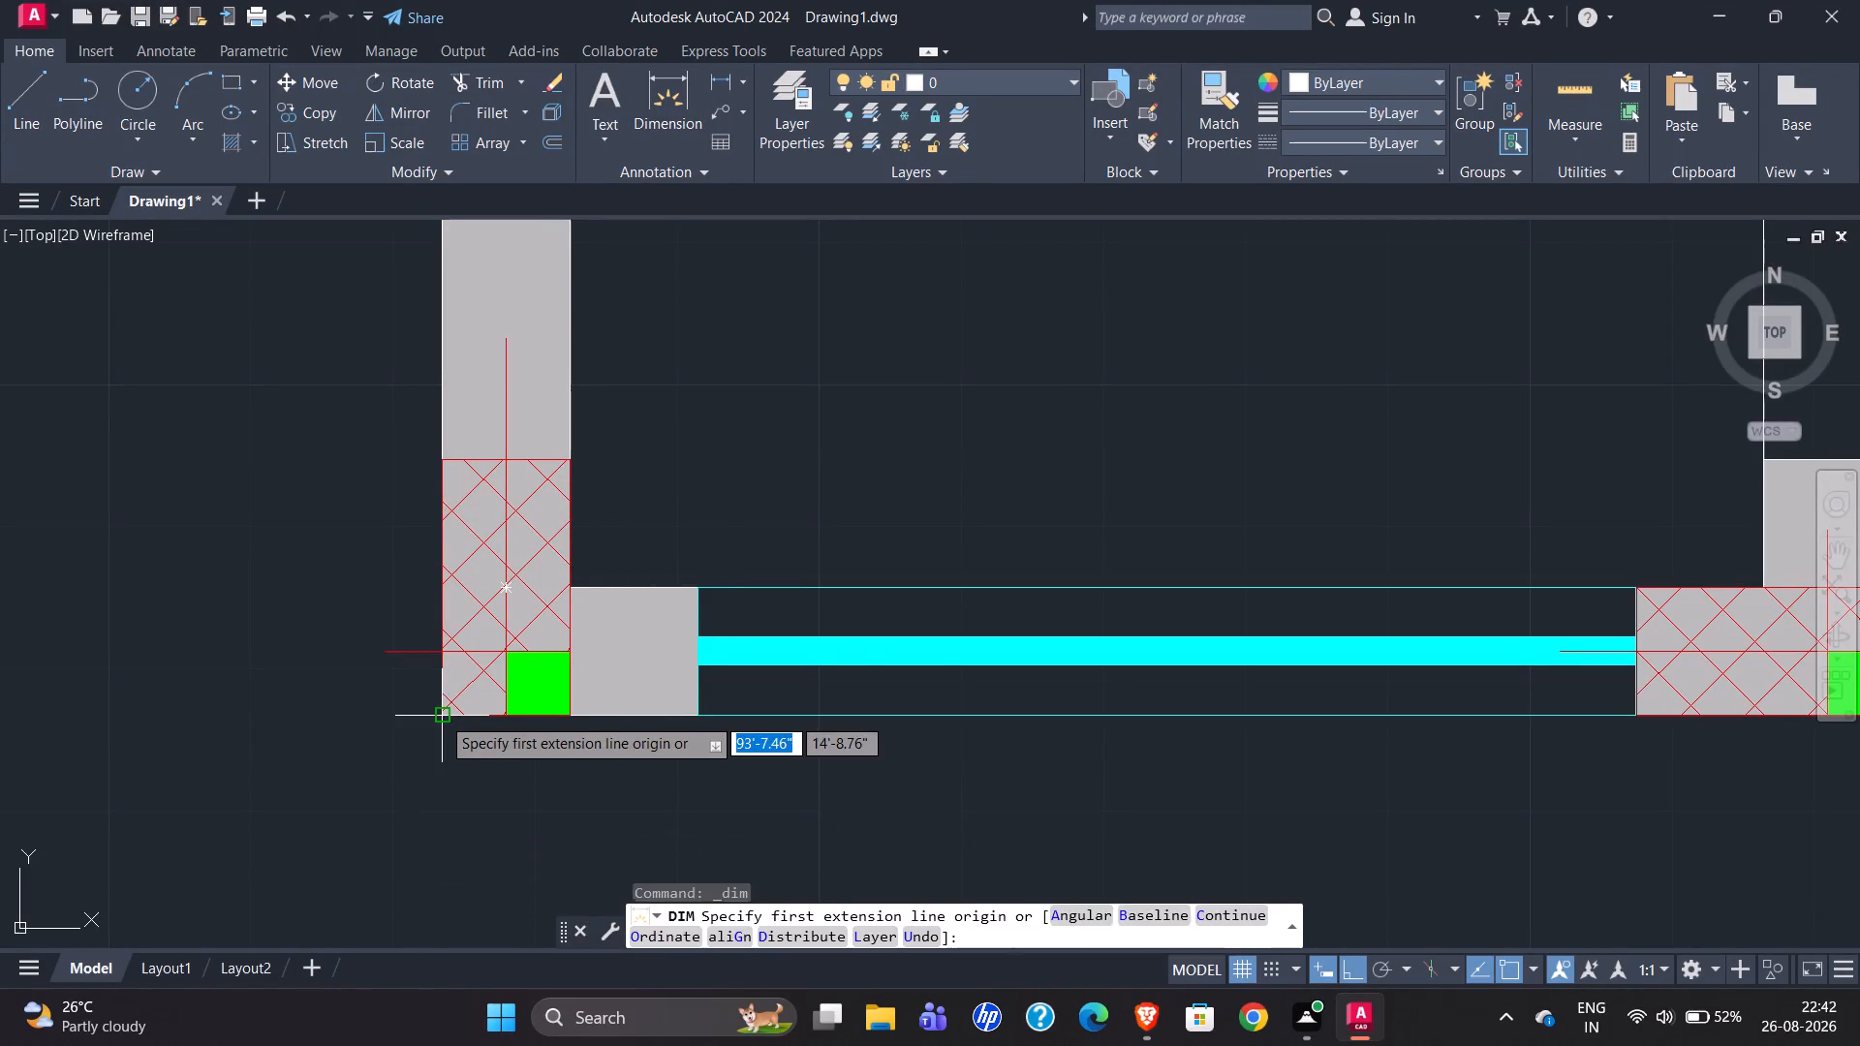
click(441, 716)
click(440, 458)
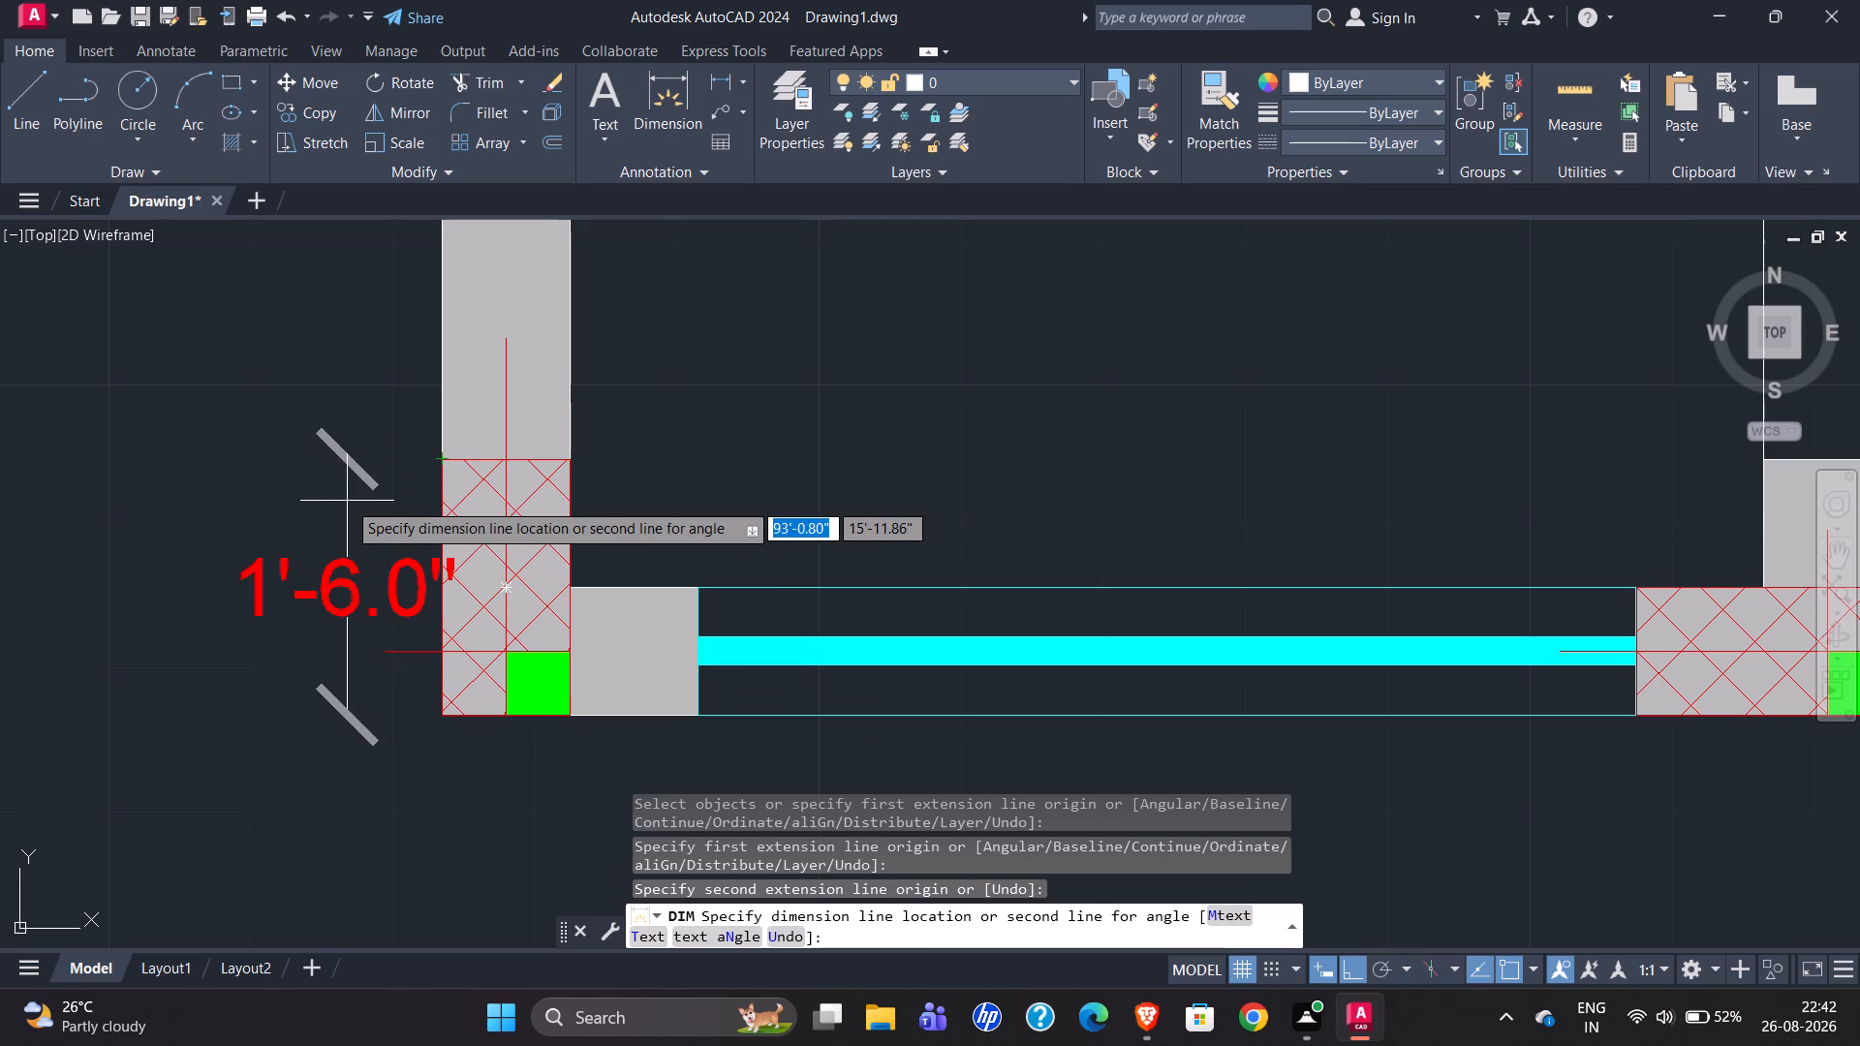
click(356, 501)
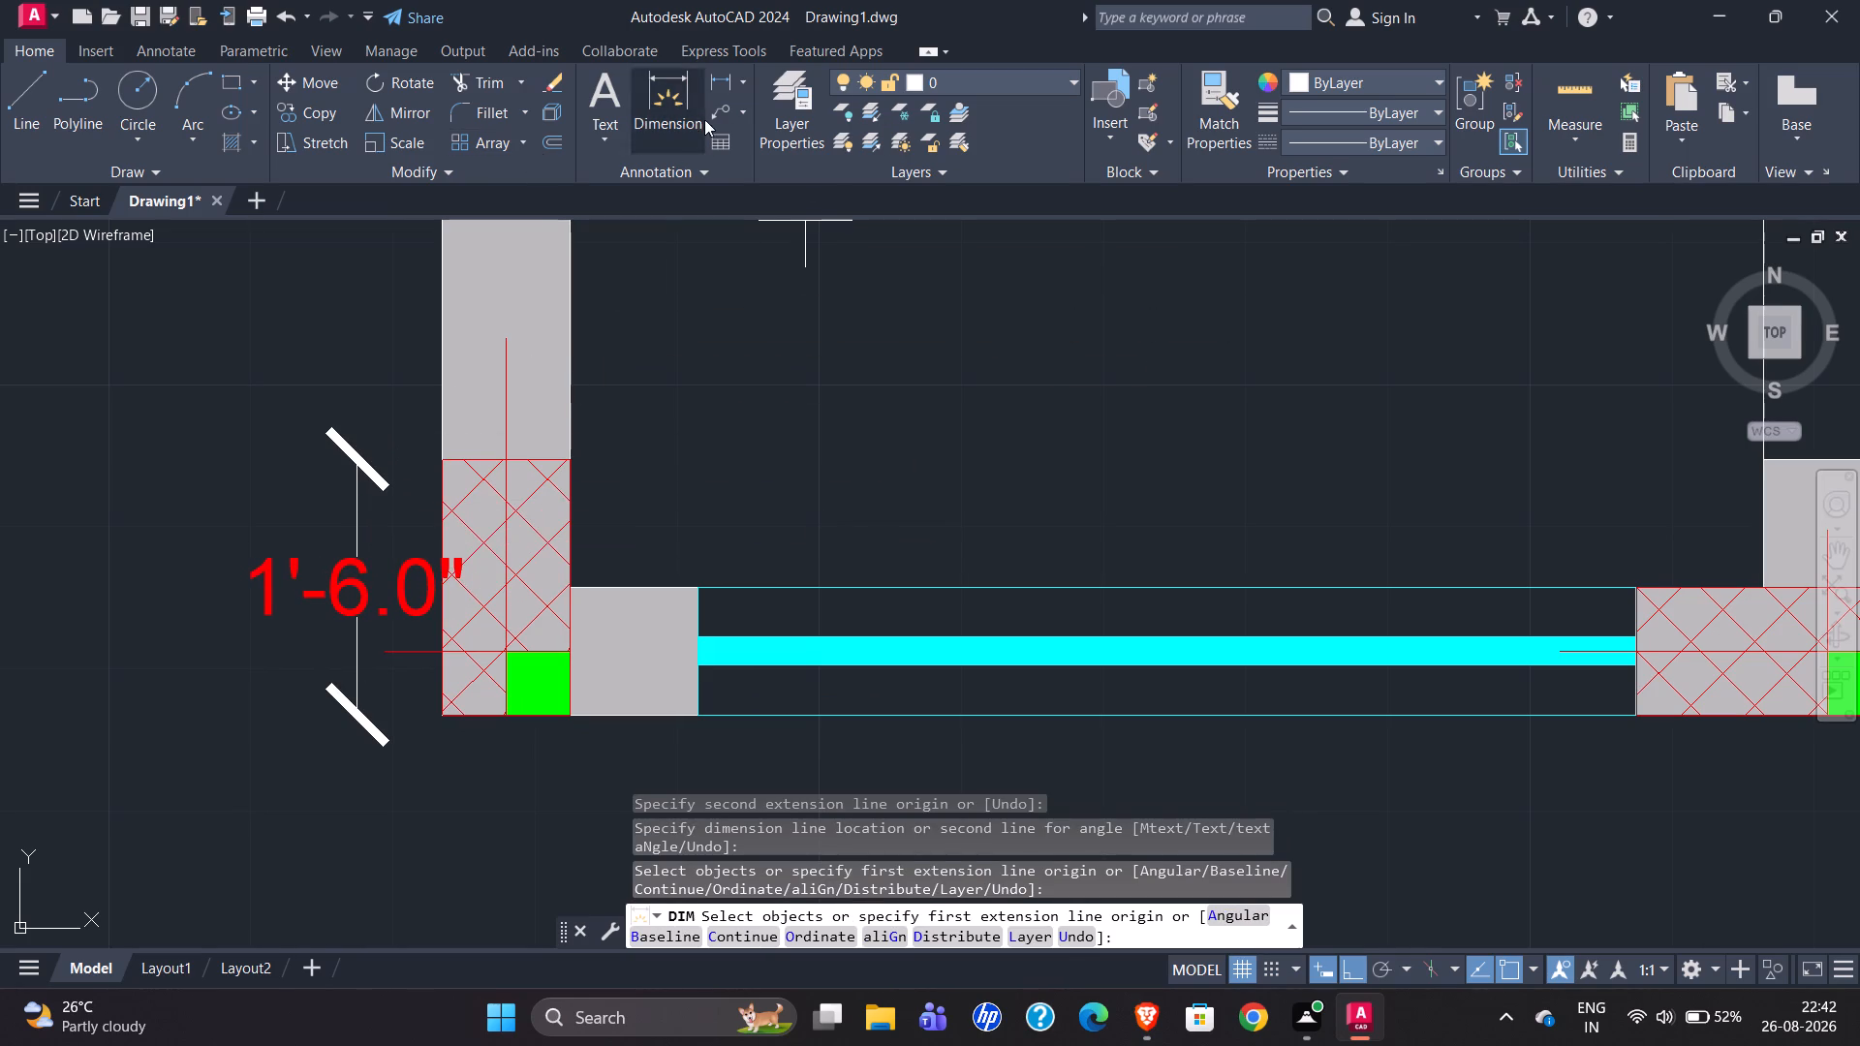
Continue the west dimension chain to the staircase west wall's north end and on to the south edge of the northwest column.
click(203, 47)
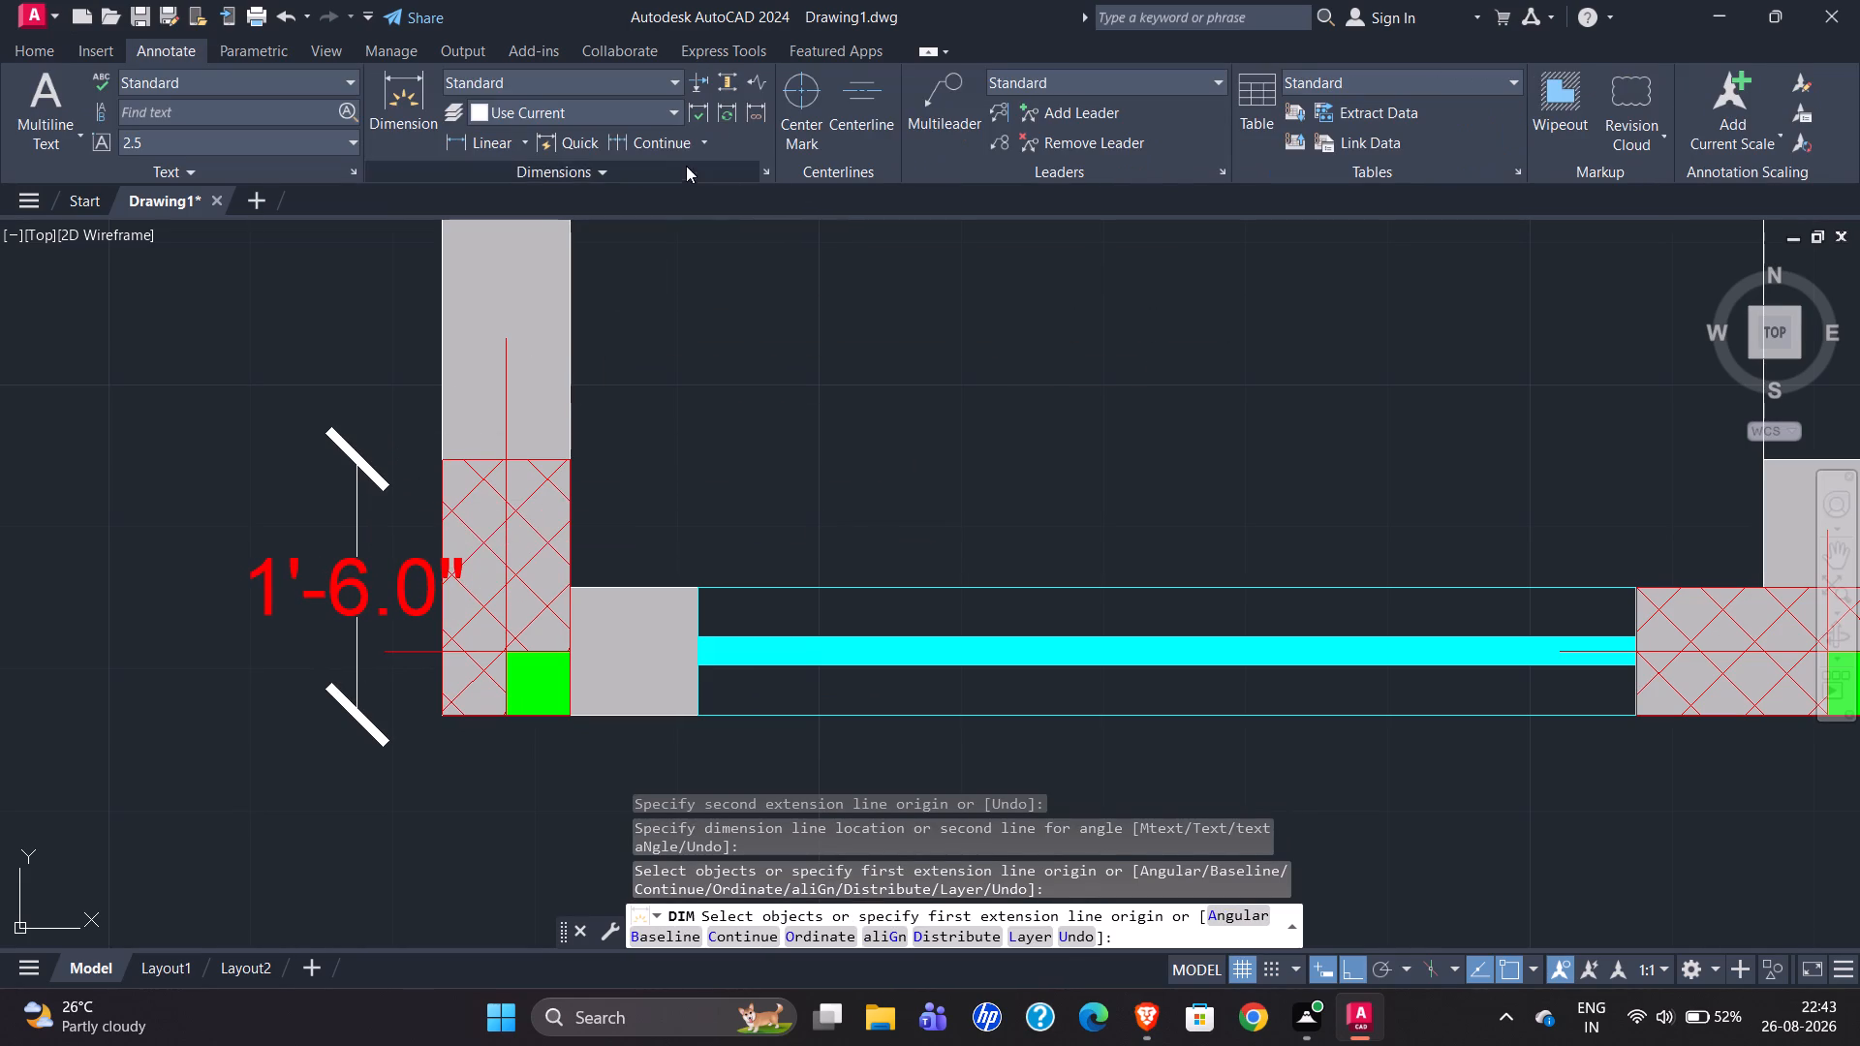
click(685, 145)
scroll(459, 712, down, 3)
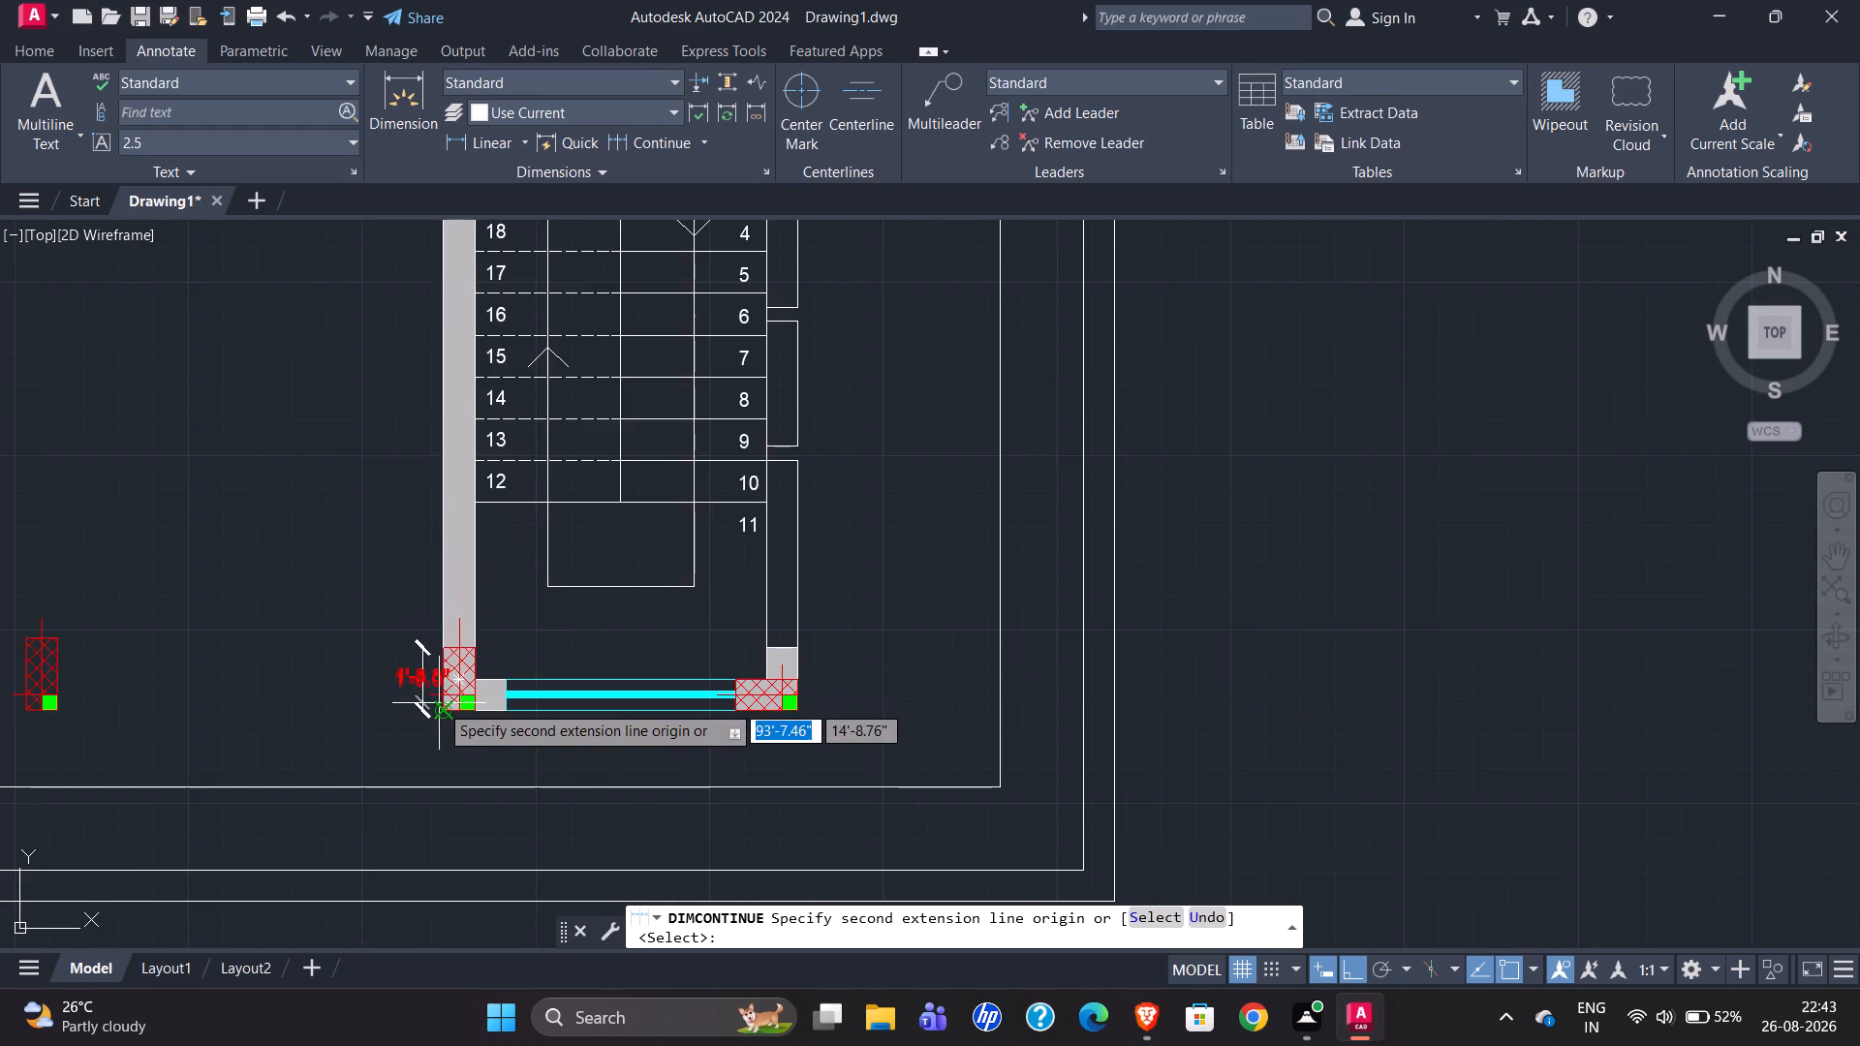
scroll(439, 697, down, 1)
scroll(431, 287, up, 1)
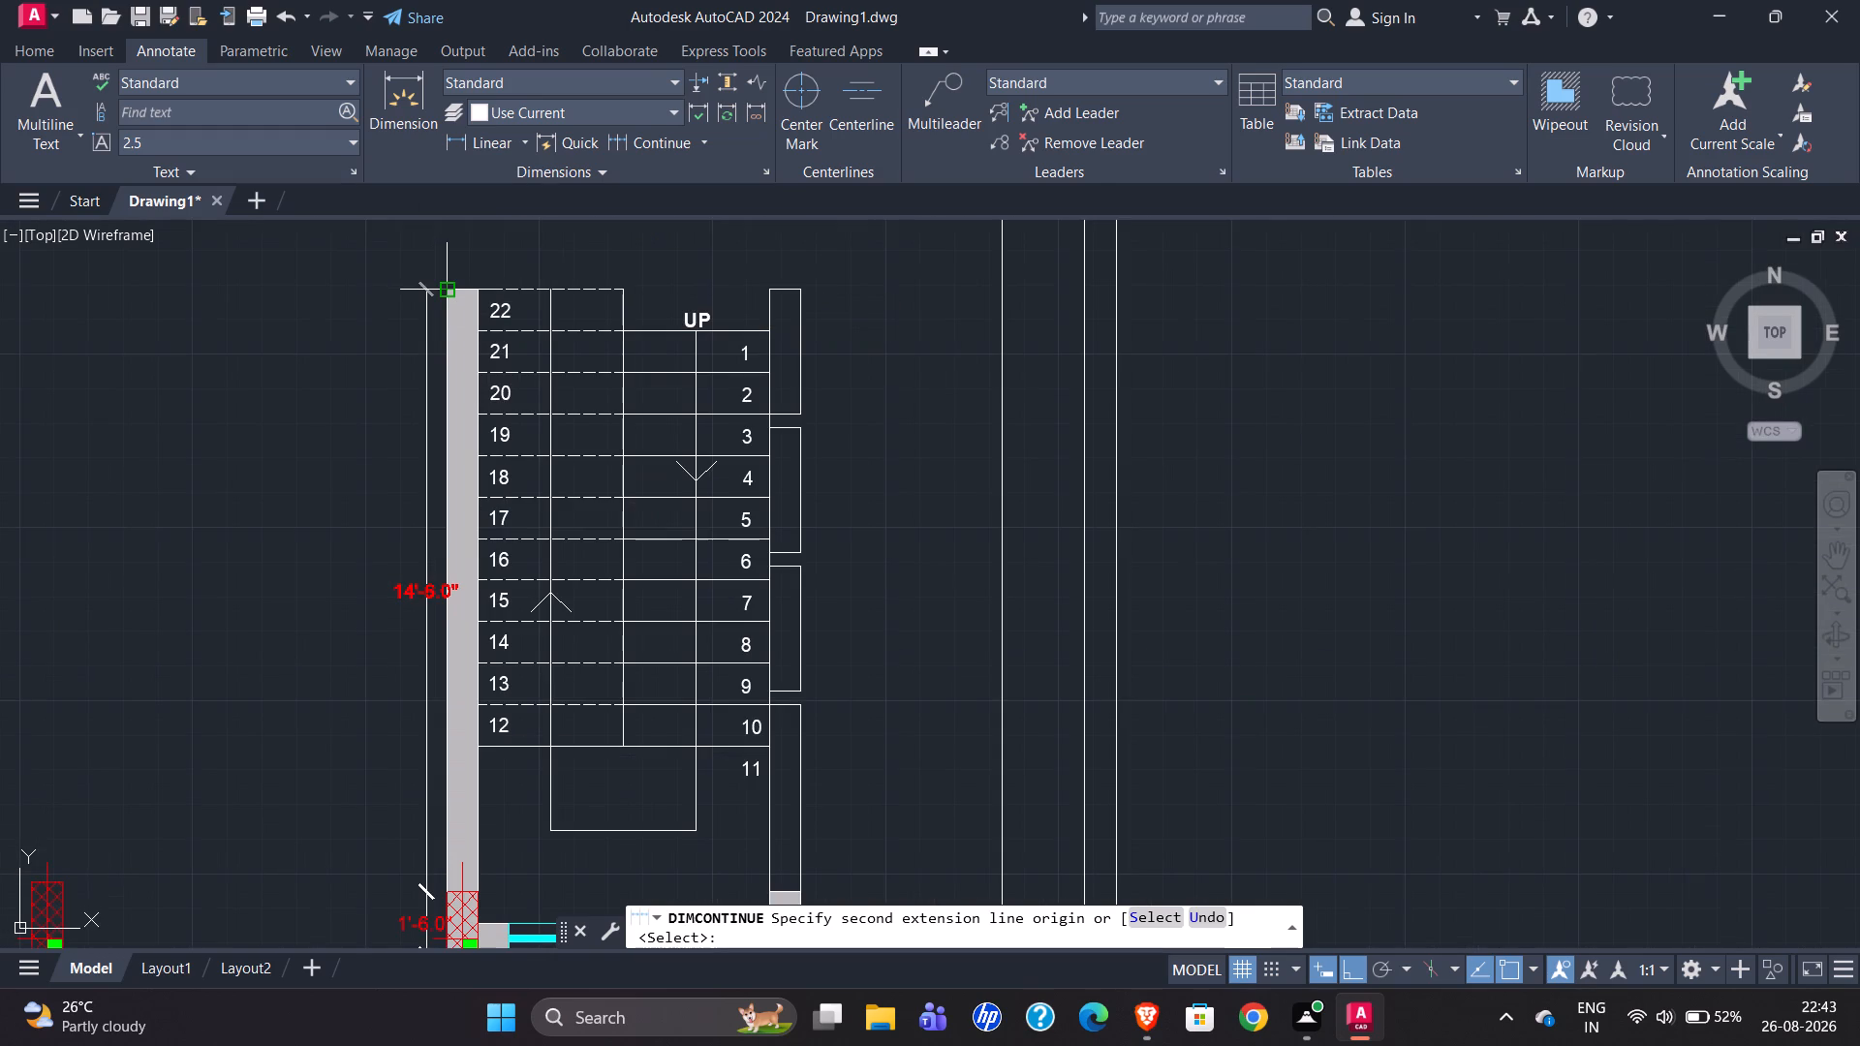
click(440, 286)
scroll(1120, 279, down, 3)
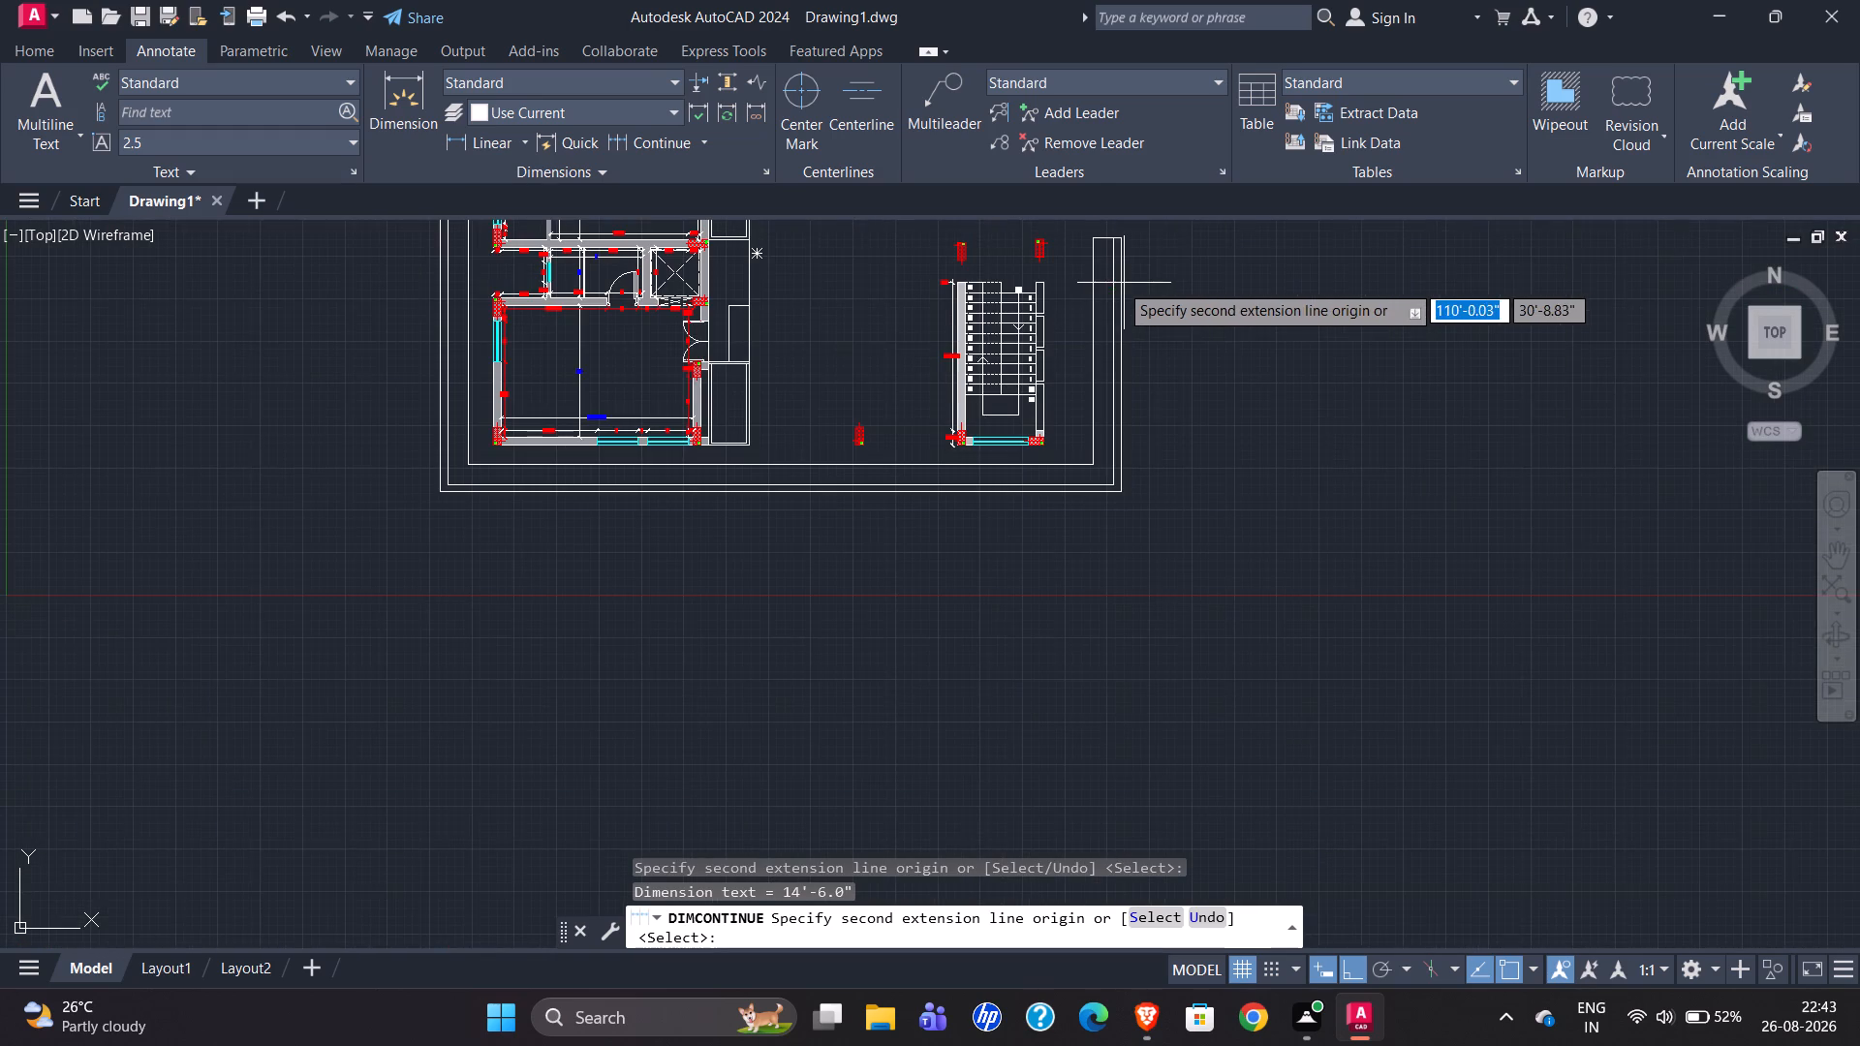
scroll(764, 385, down, 2)
scroll(340, 358, up, 4)
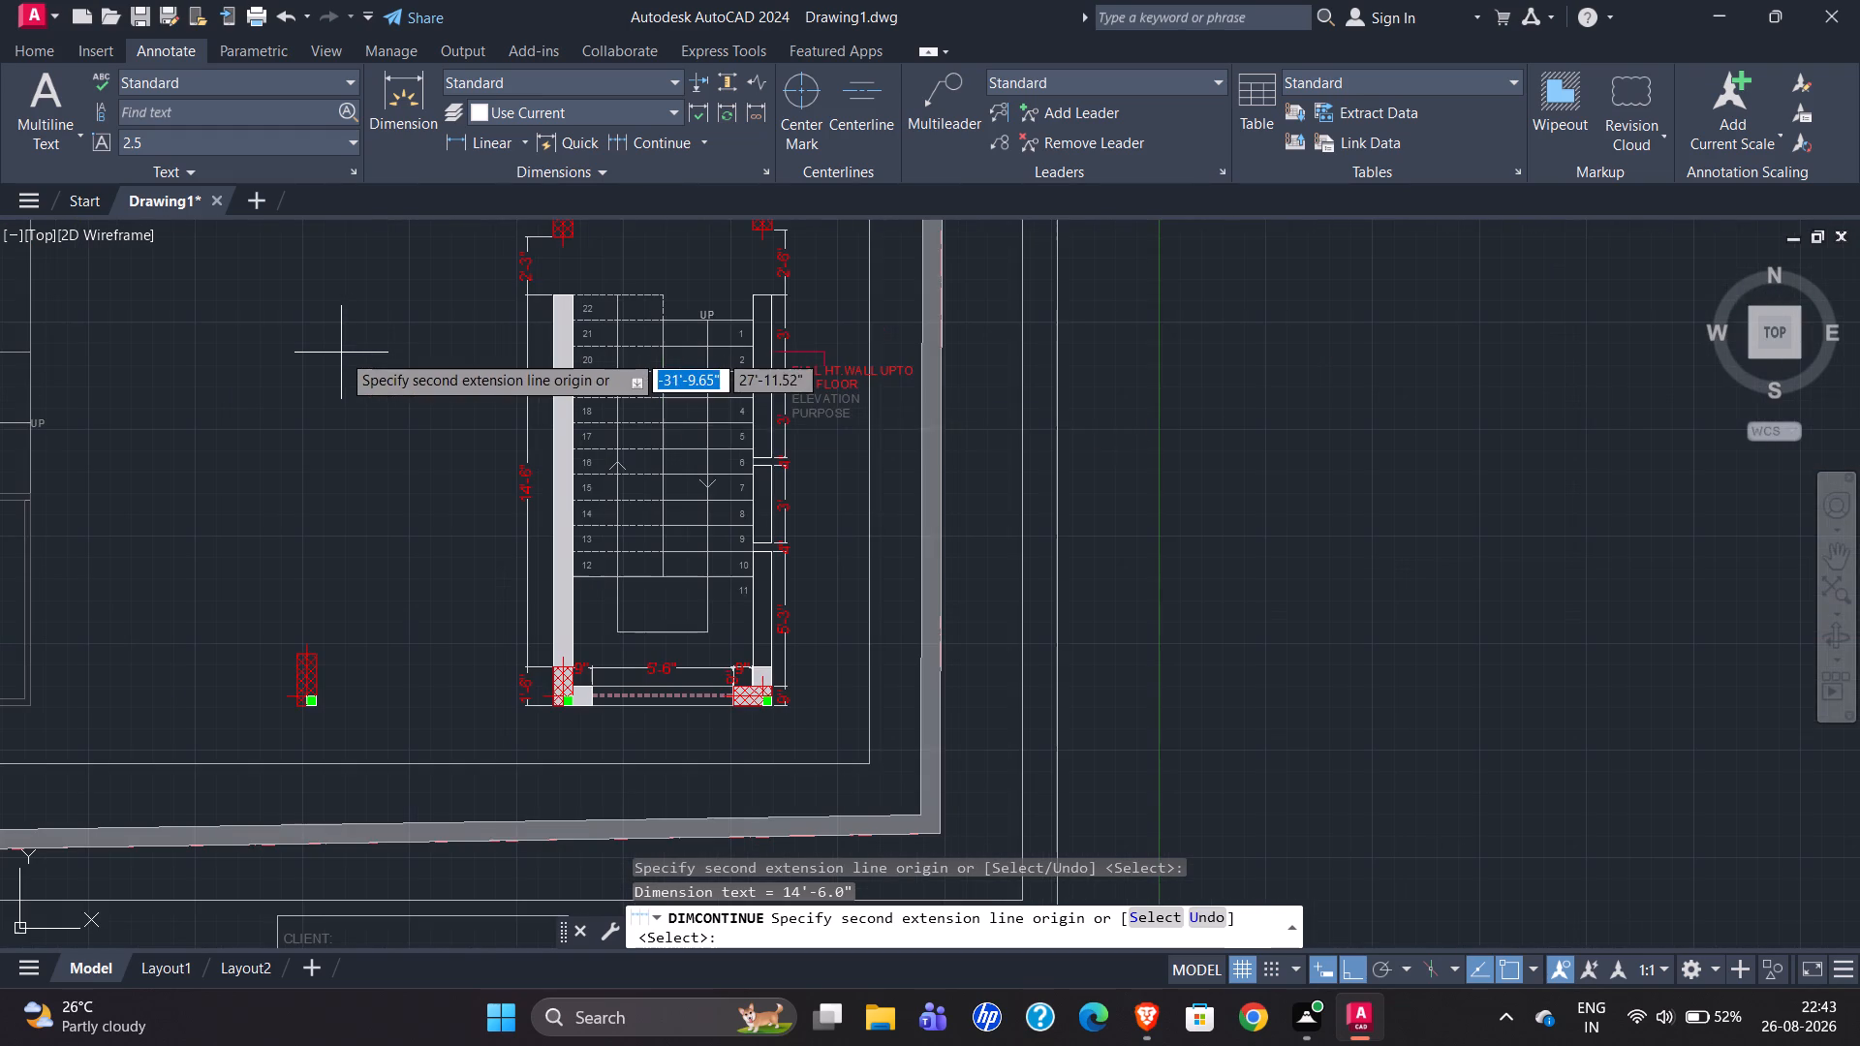
scroll(356, 633, down, 3)
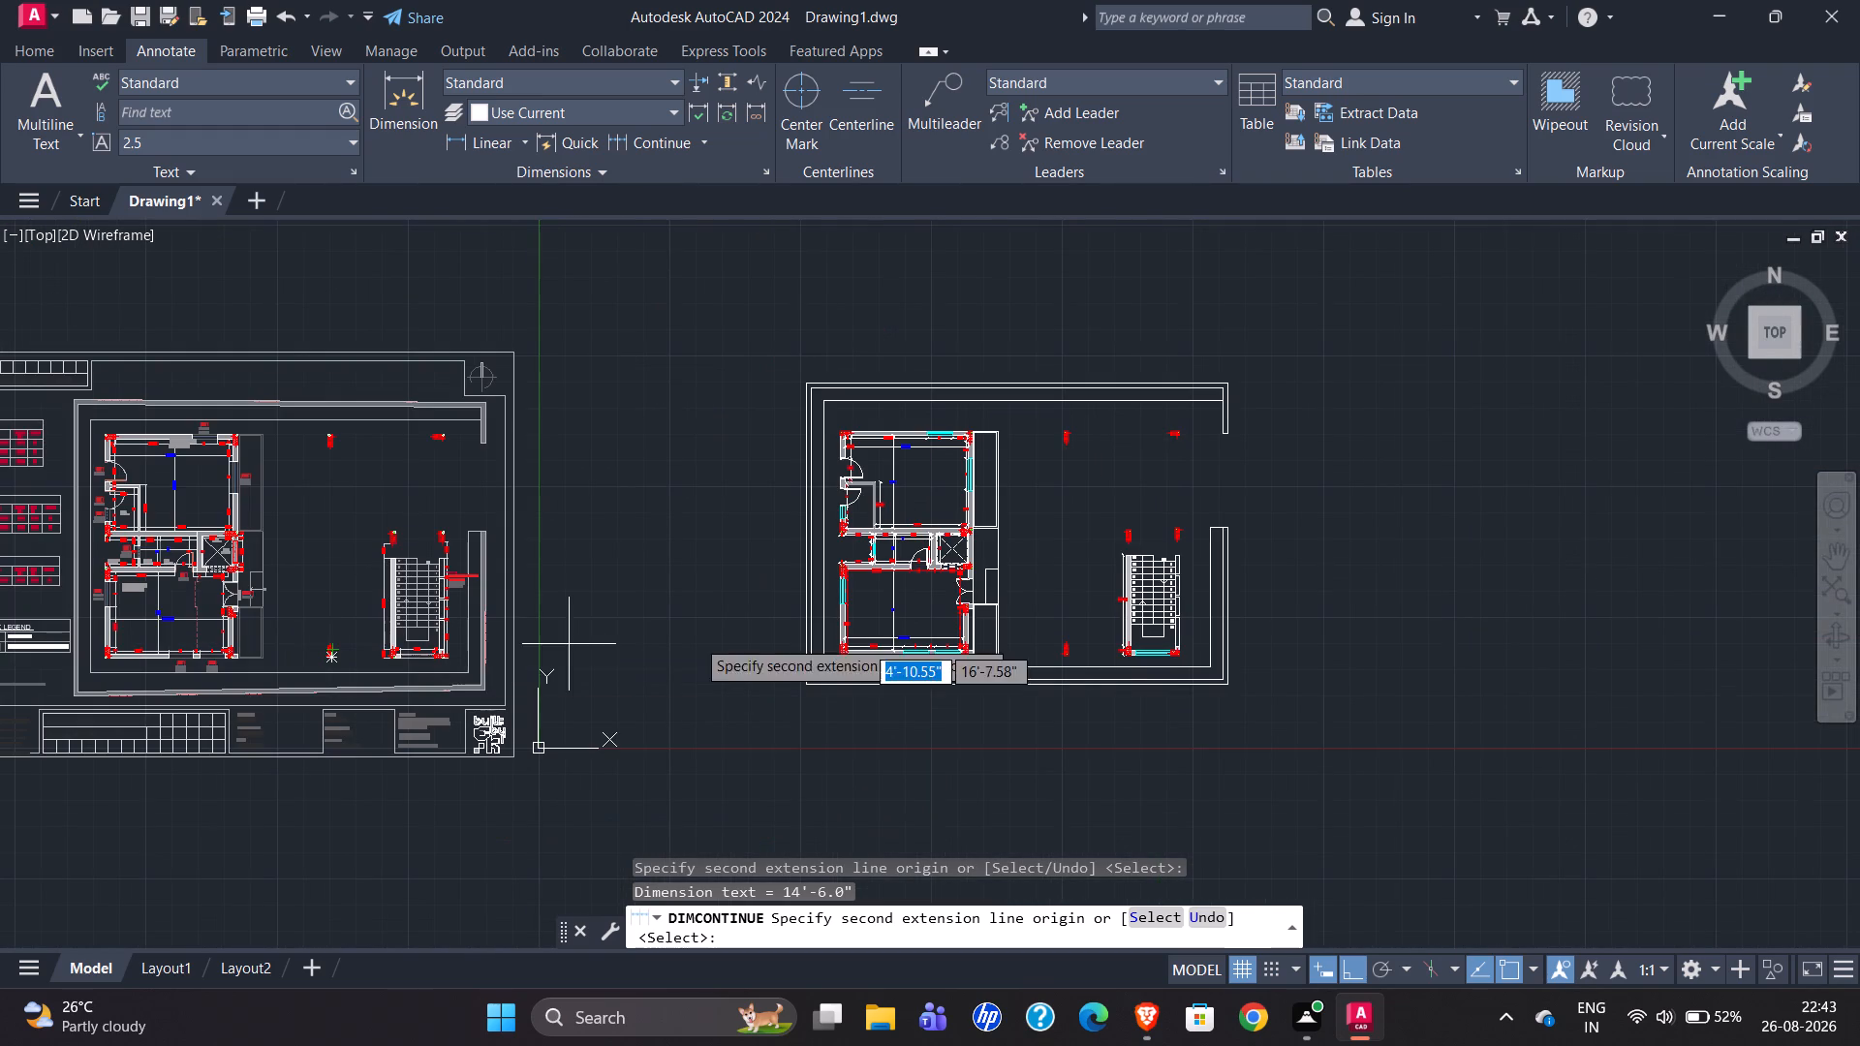
scroll(1161, 551, up, 5)
scroll(815, 483, up, 1)
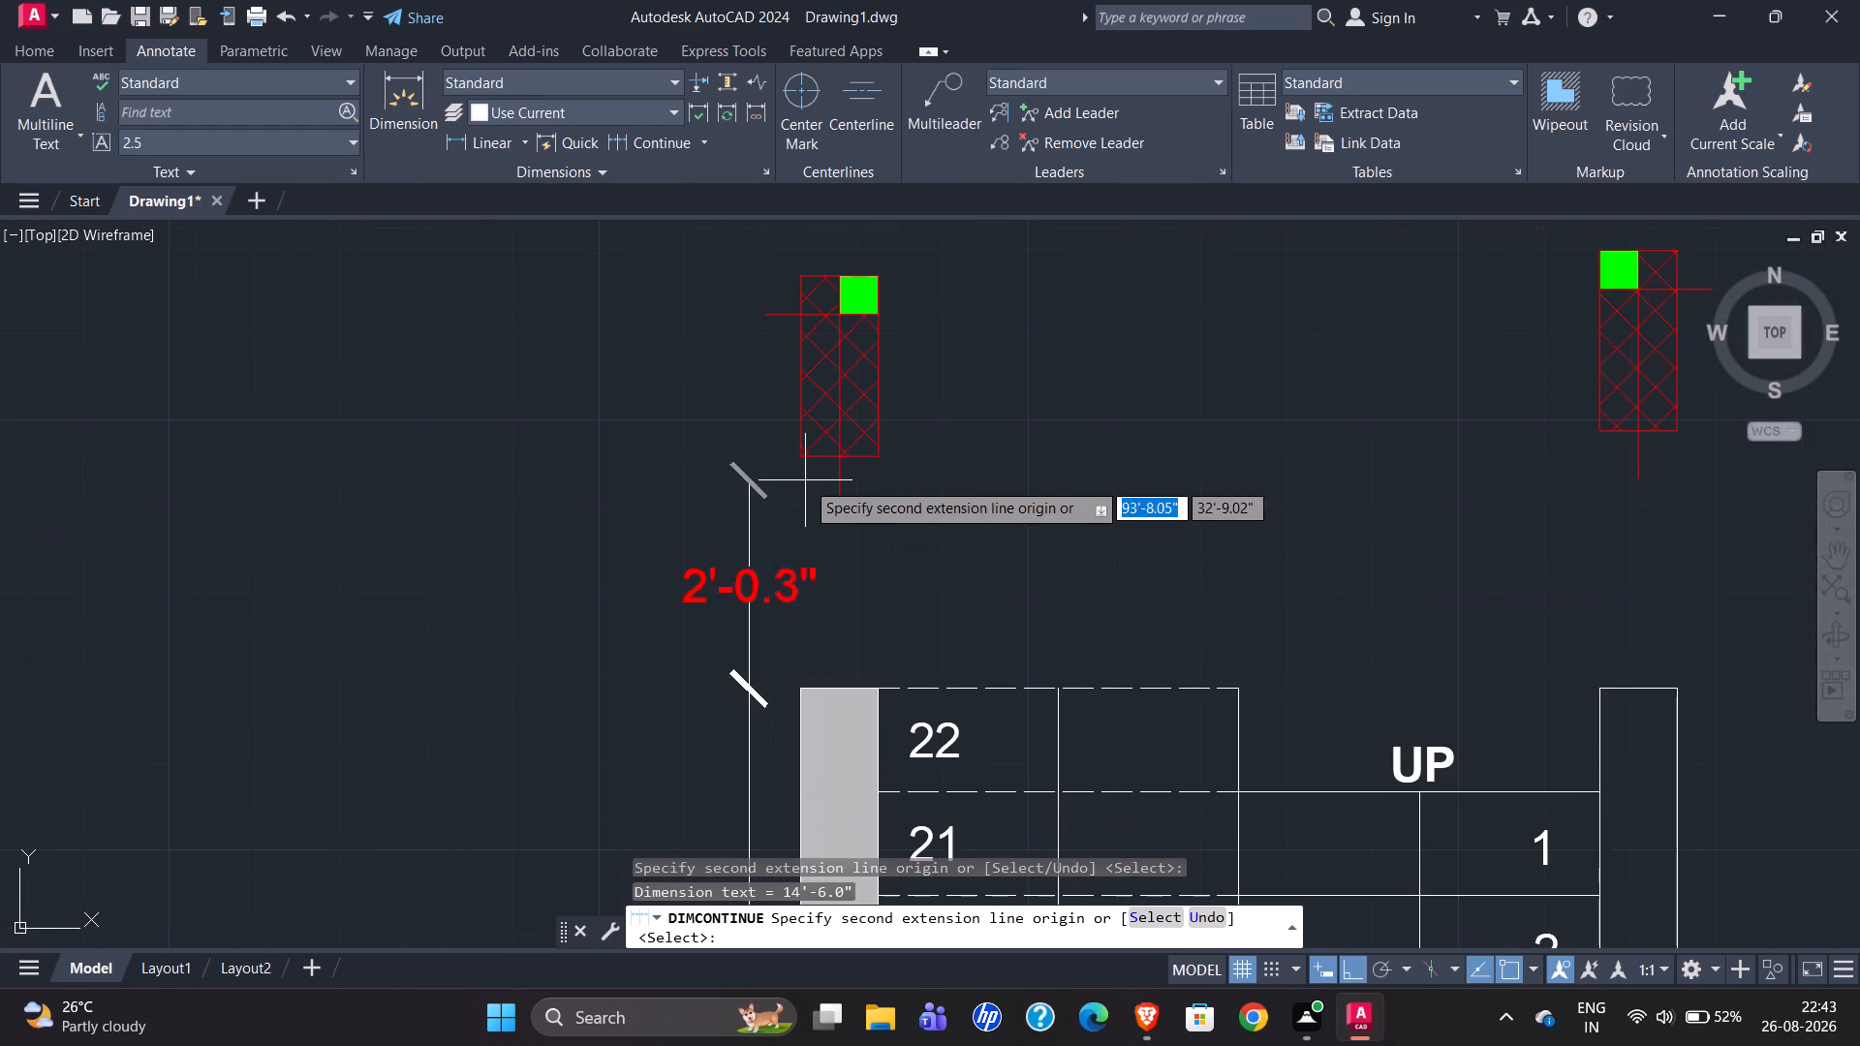
click(796, 457)
scroll(558, 457, down, 2)
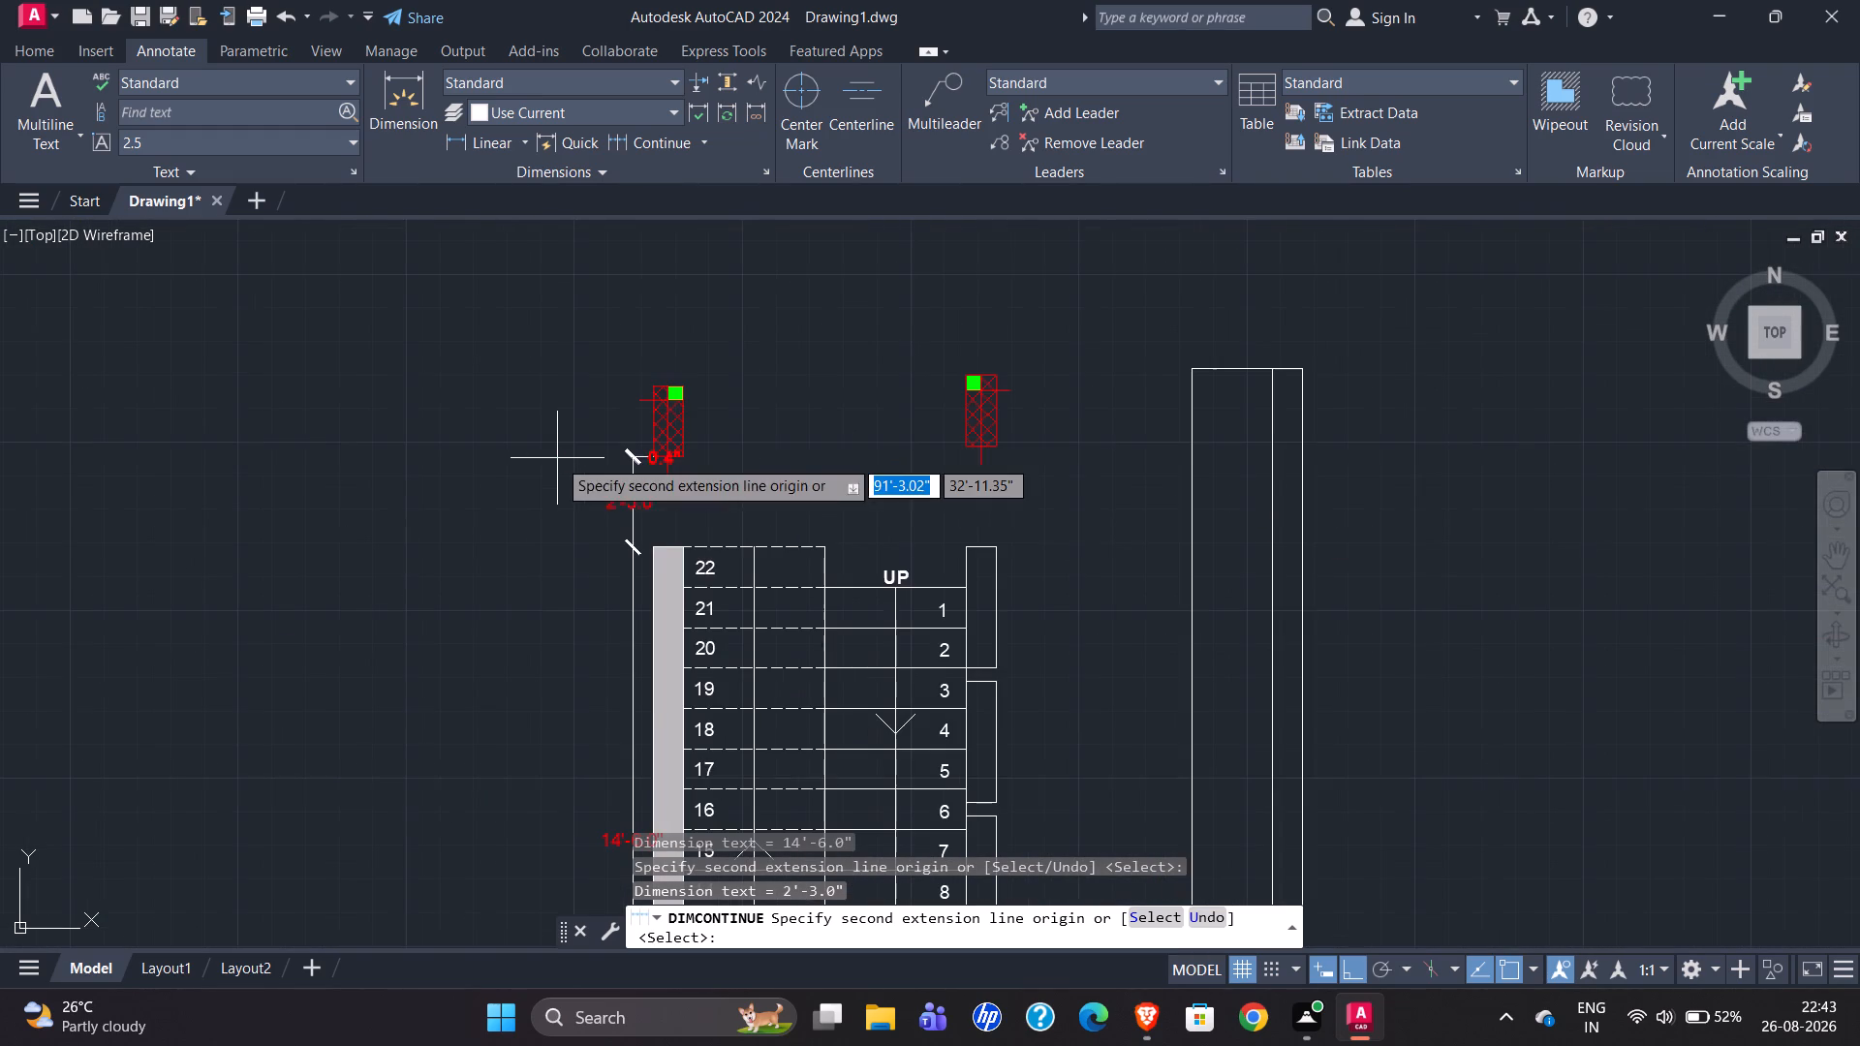
key(Escape)
Dimension the north-south depth of the redrawn staircase's southeast column, placing the dimension line just east of it.
scroll(760, 338, down, 1)
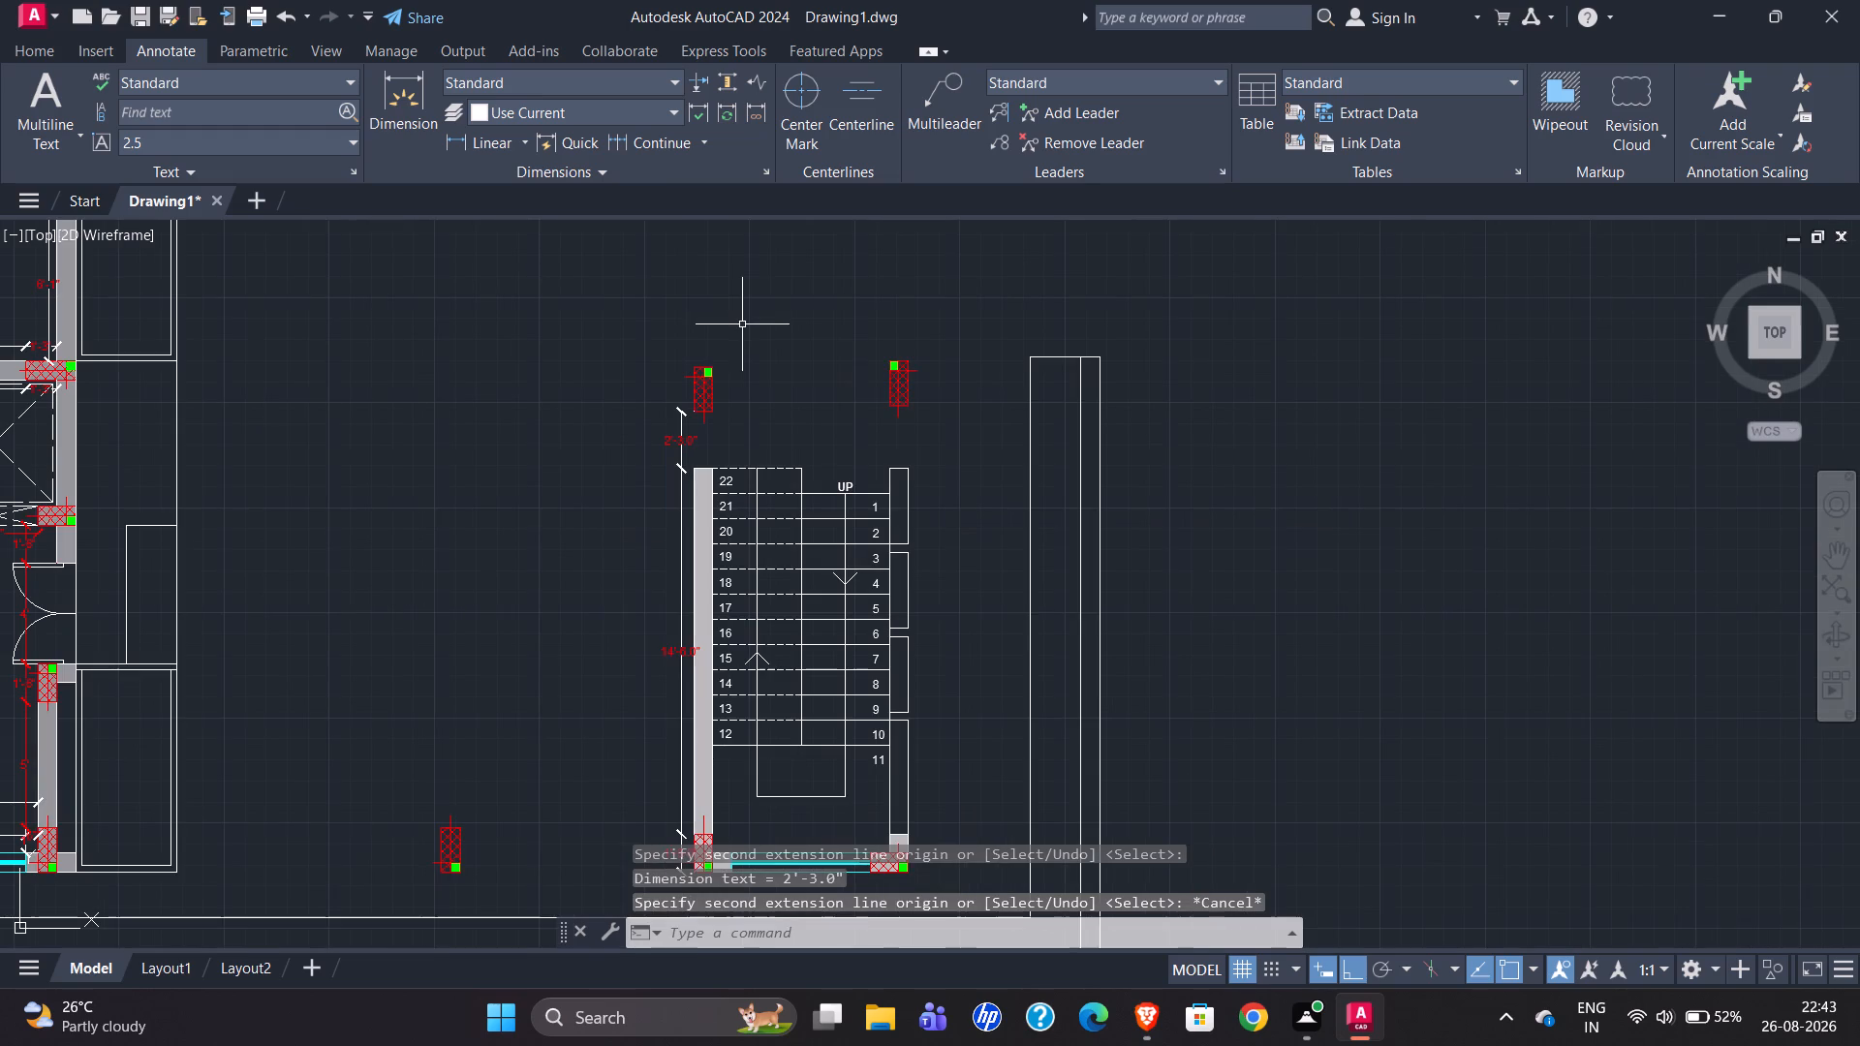
click(374, 56)
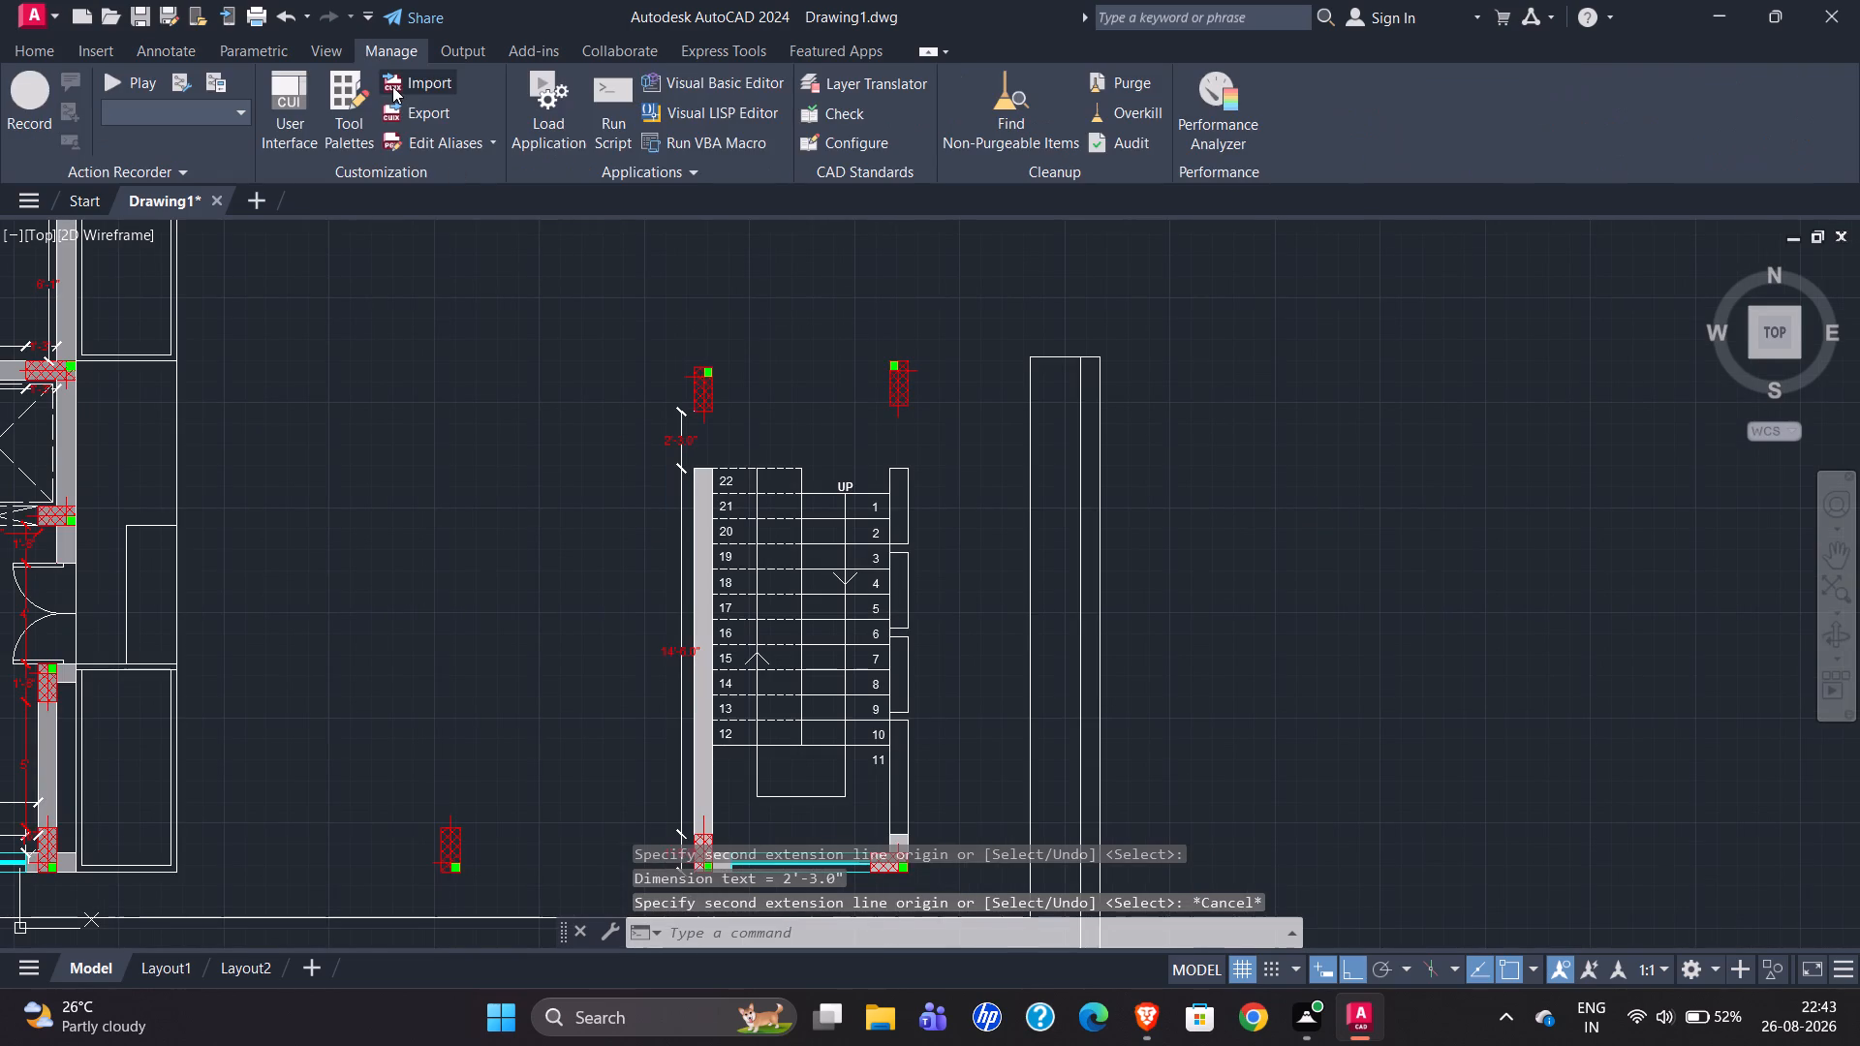
click(162, 59)
click(397, 93)
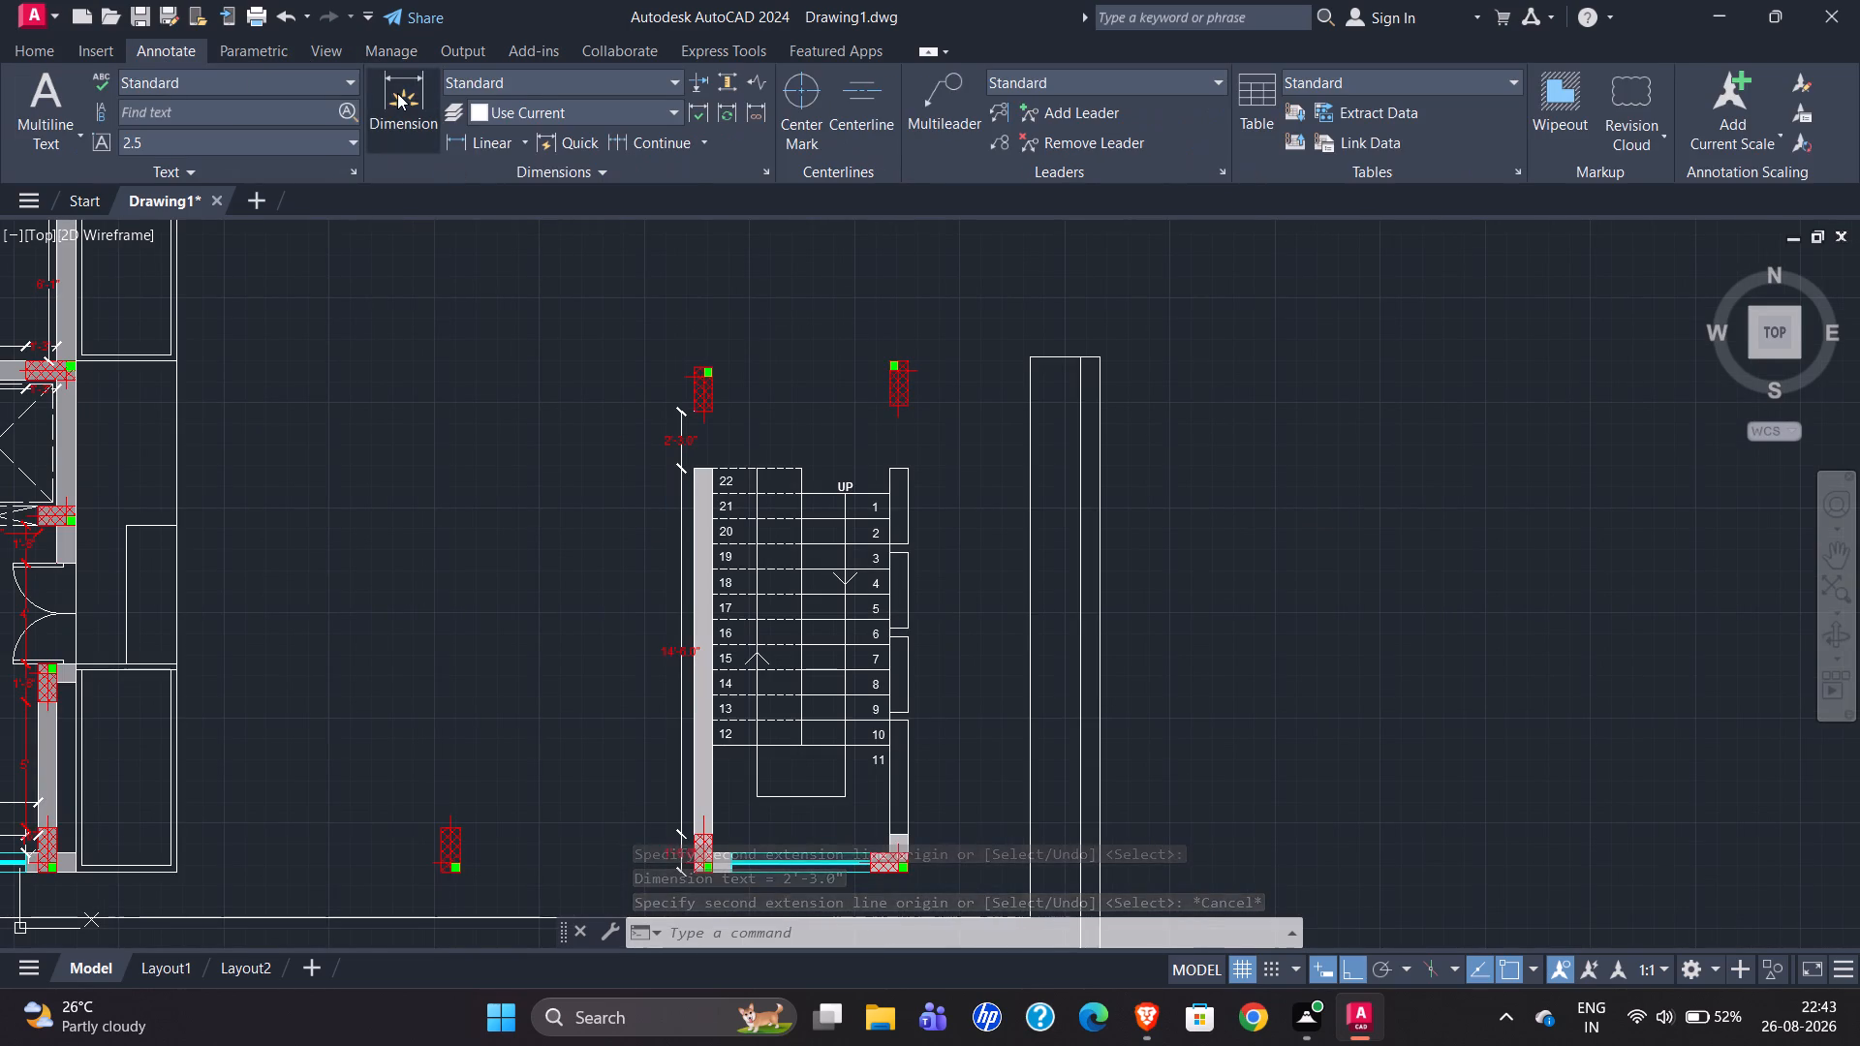
scroll(819, 282, down, 2)
scroll(861, 538, up, 3)
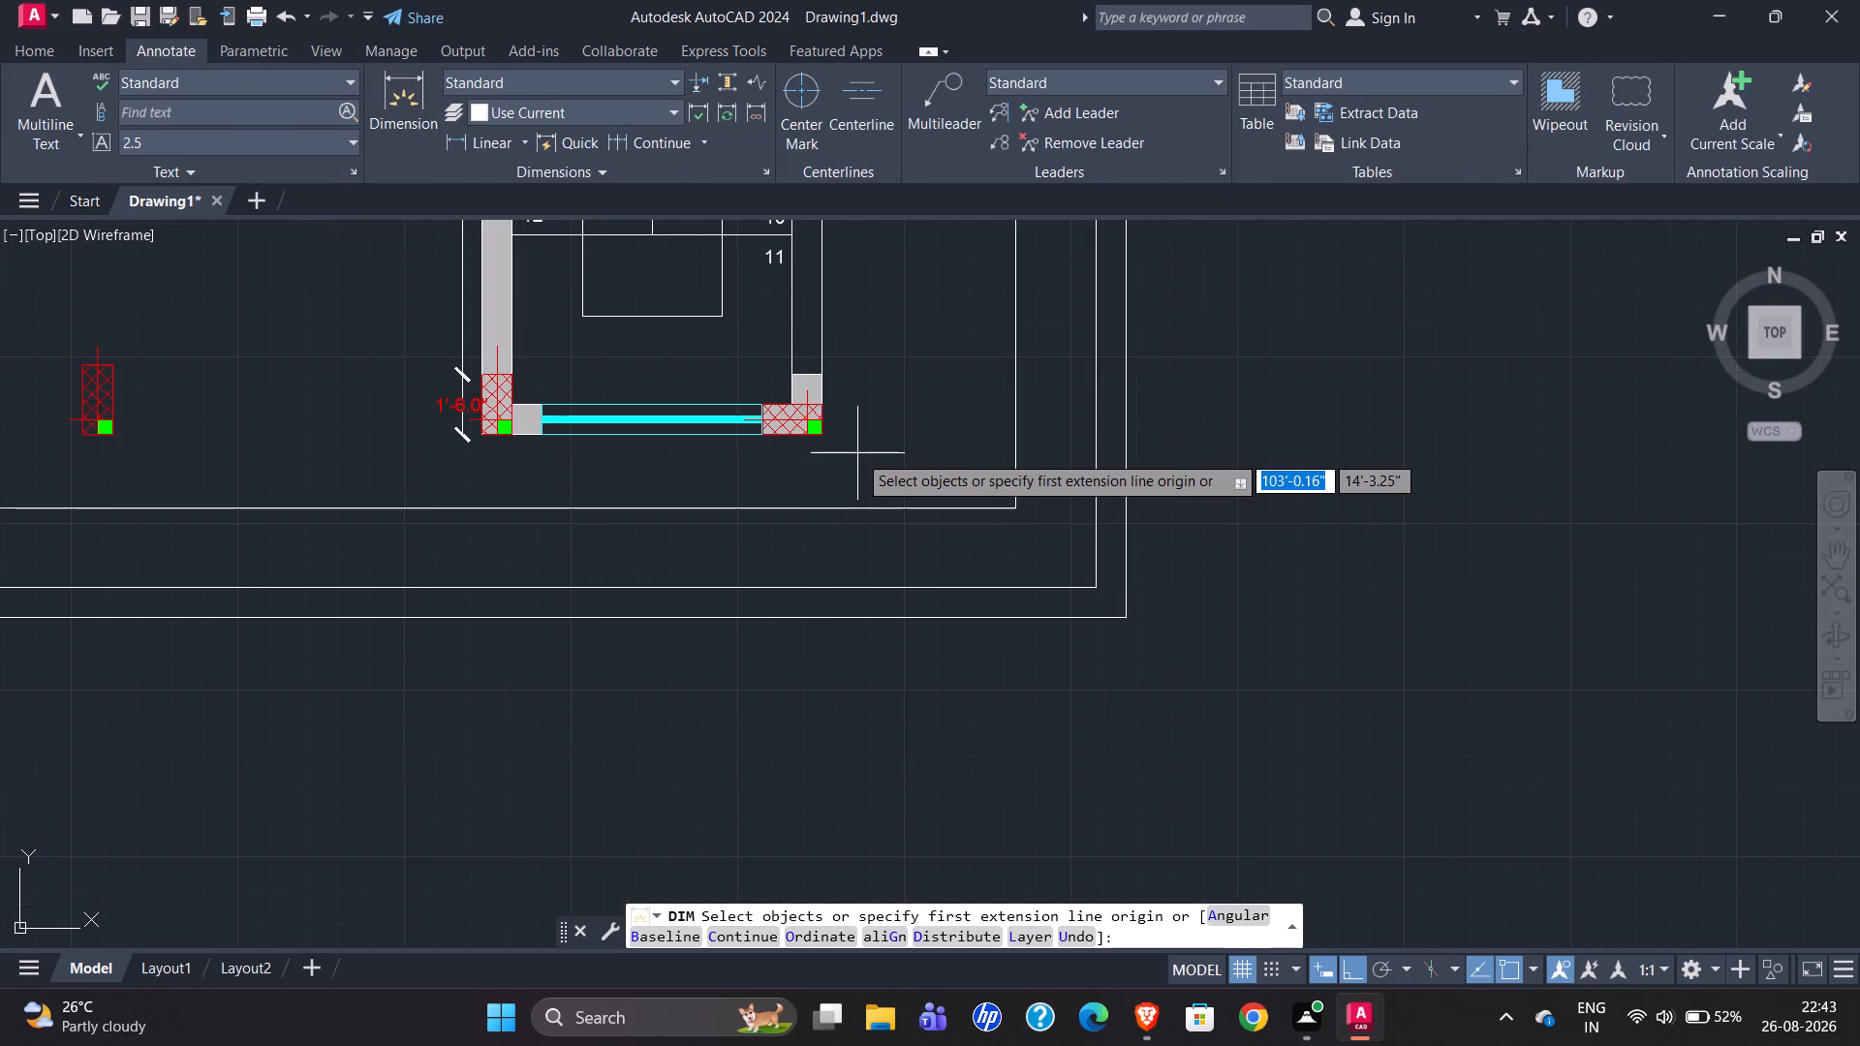
scroll(832, 442, up, 3)
click(779, 416)
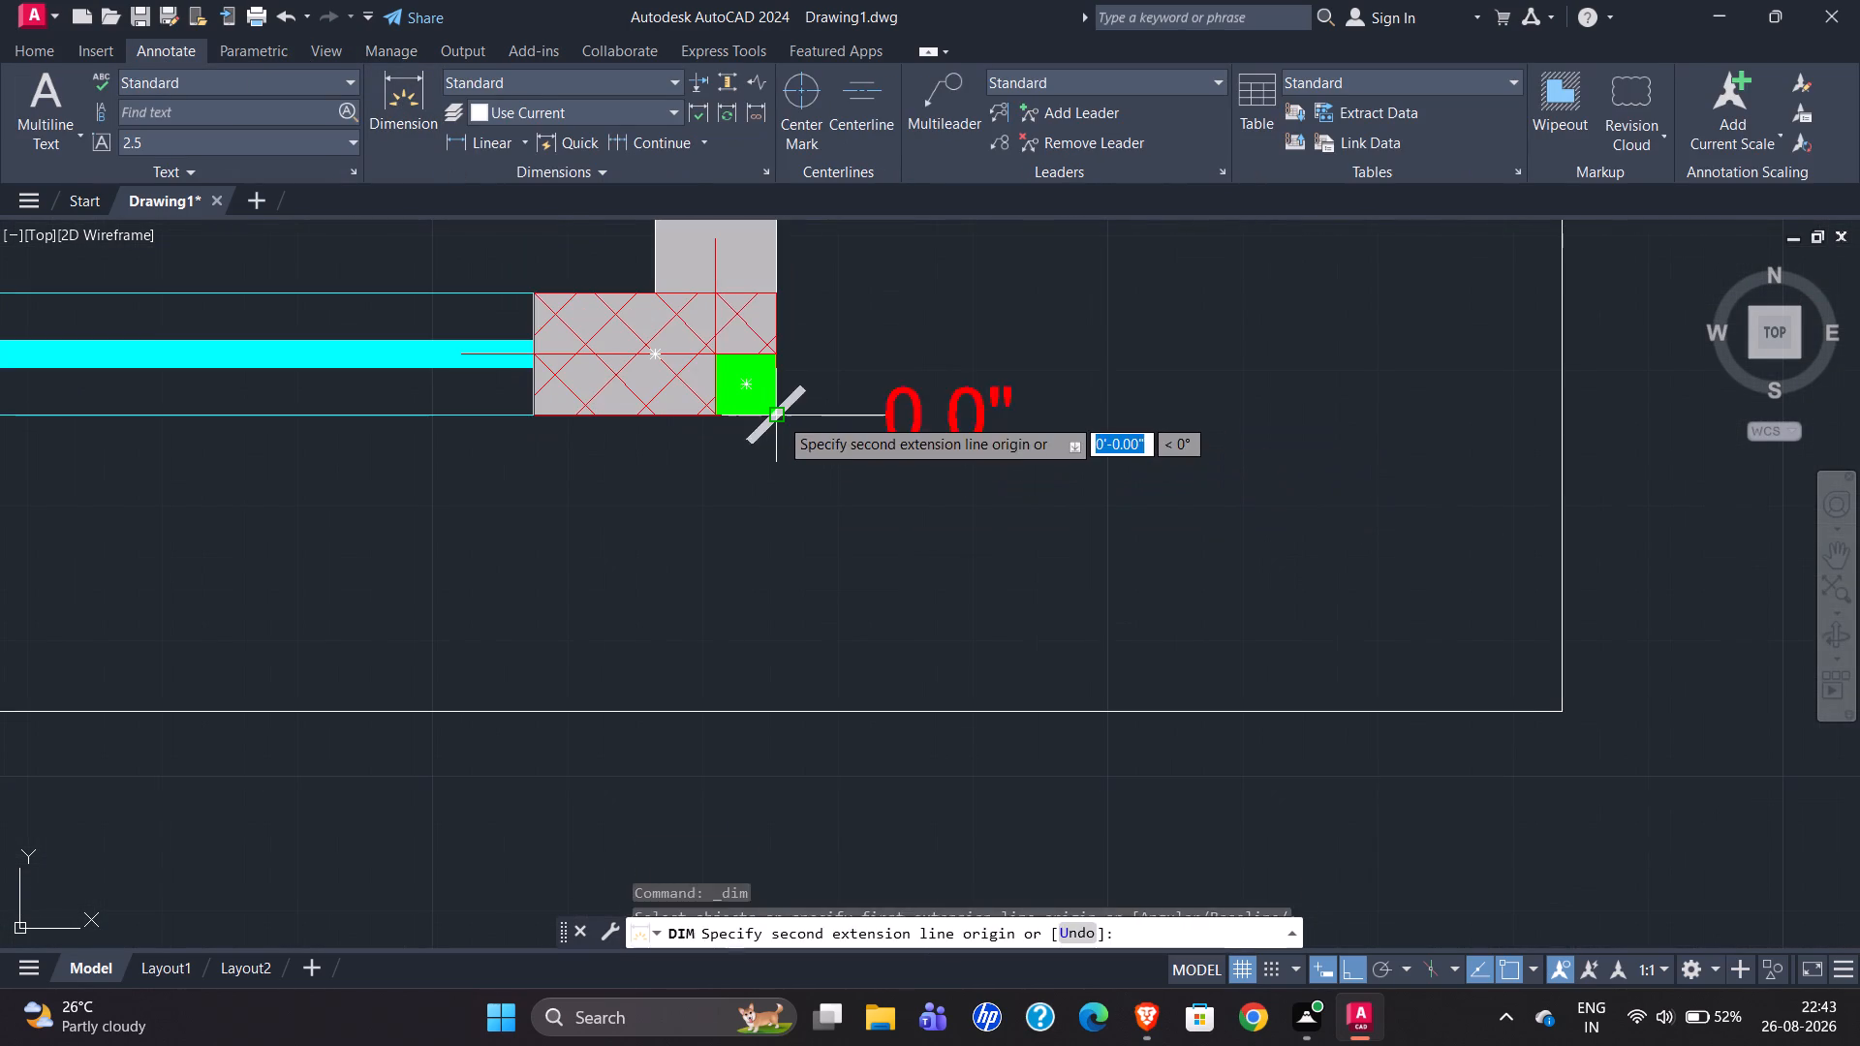
click(772, 292)
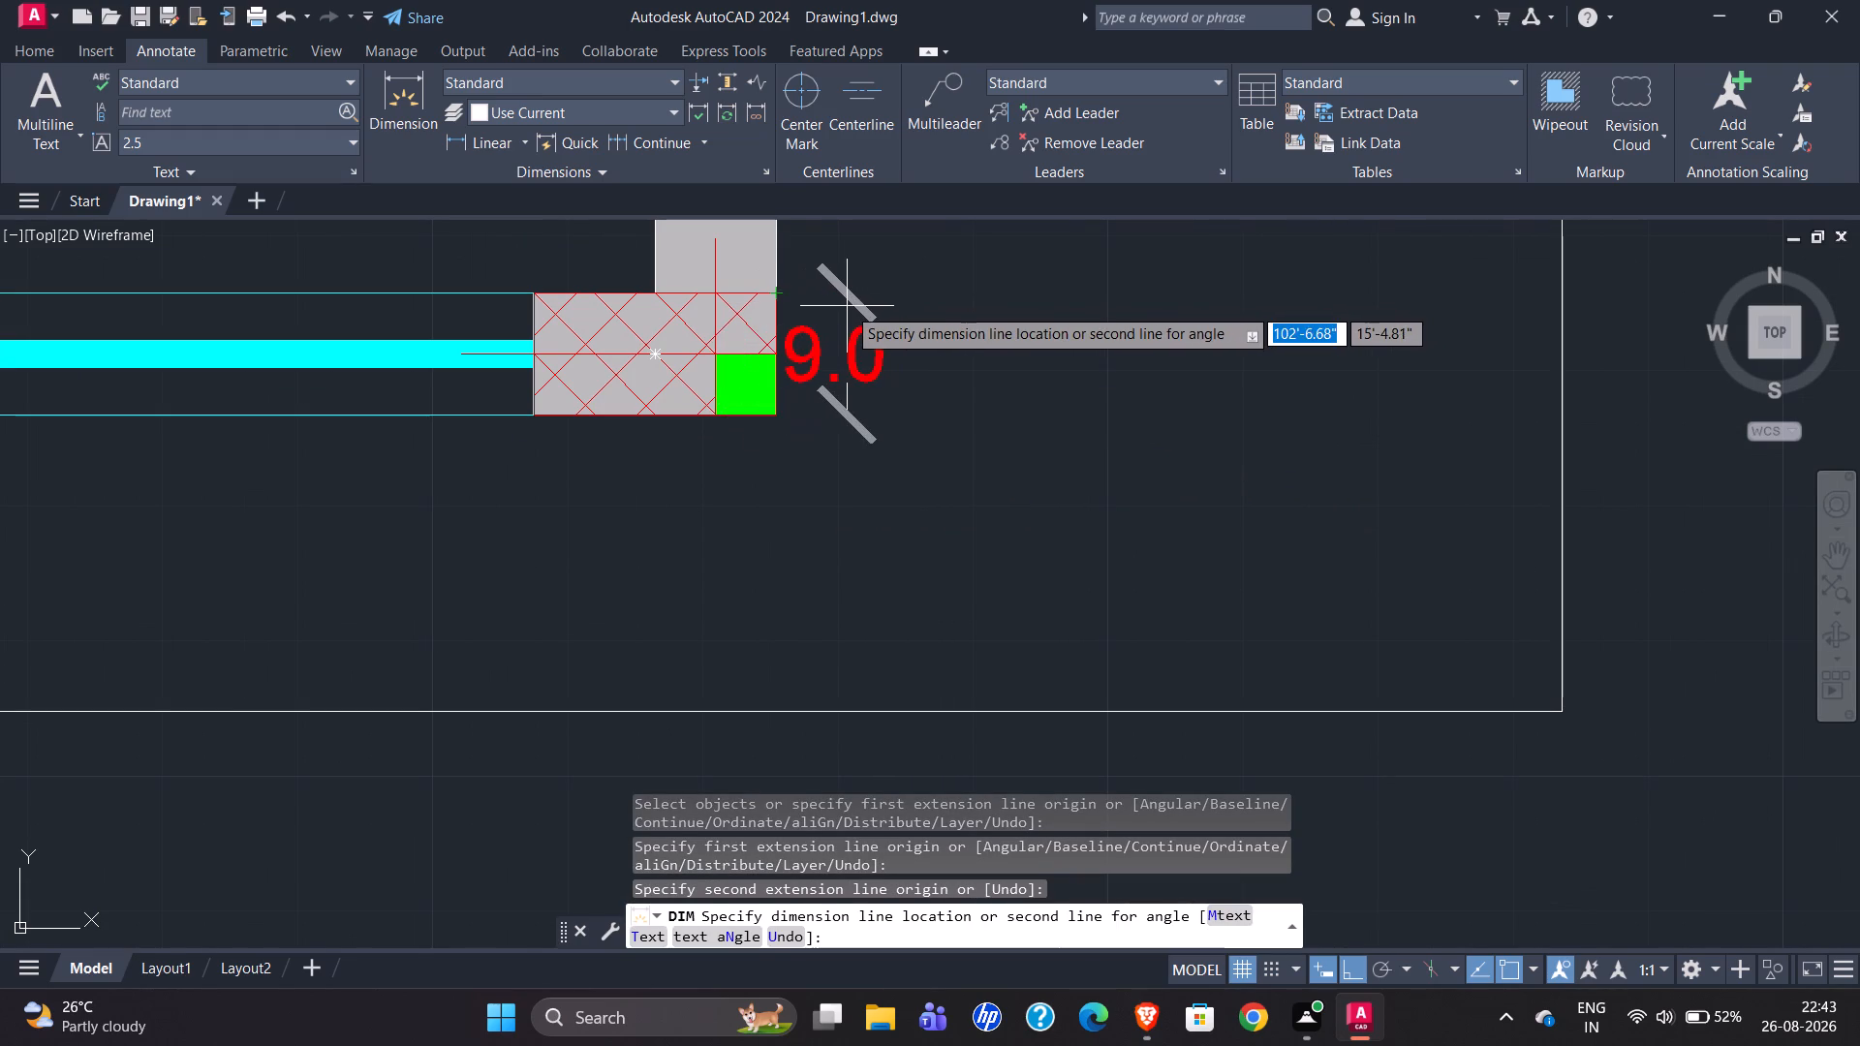
click(847, 306)
Following the reference's east dimensions, continue the chain north over the southernmost wall segment and the narrow gap beyond it.
click(678, 139)
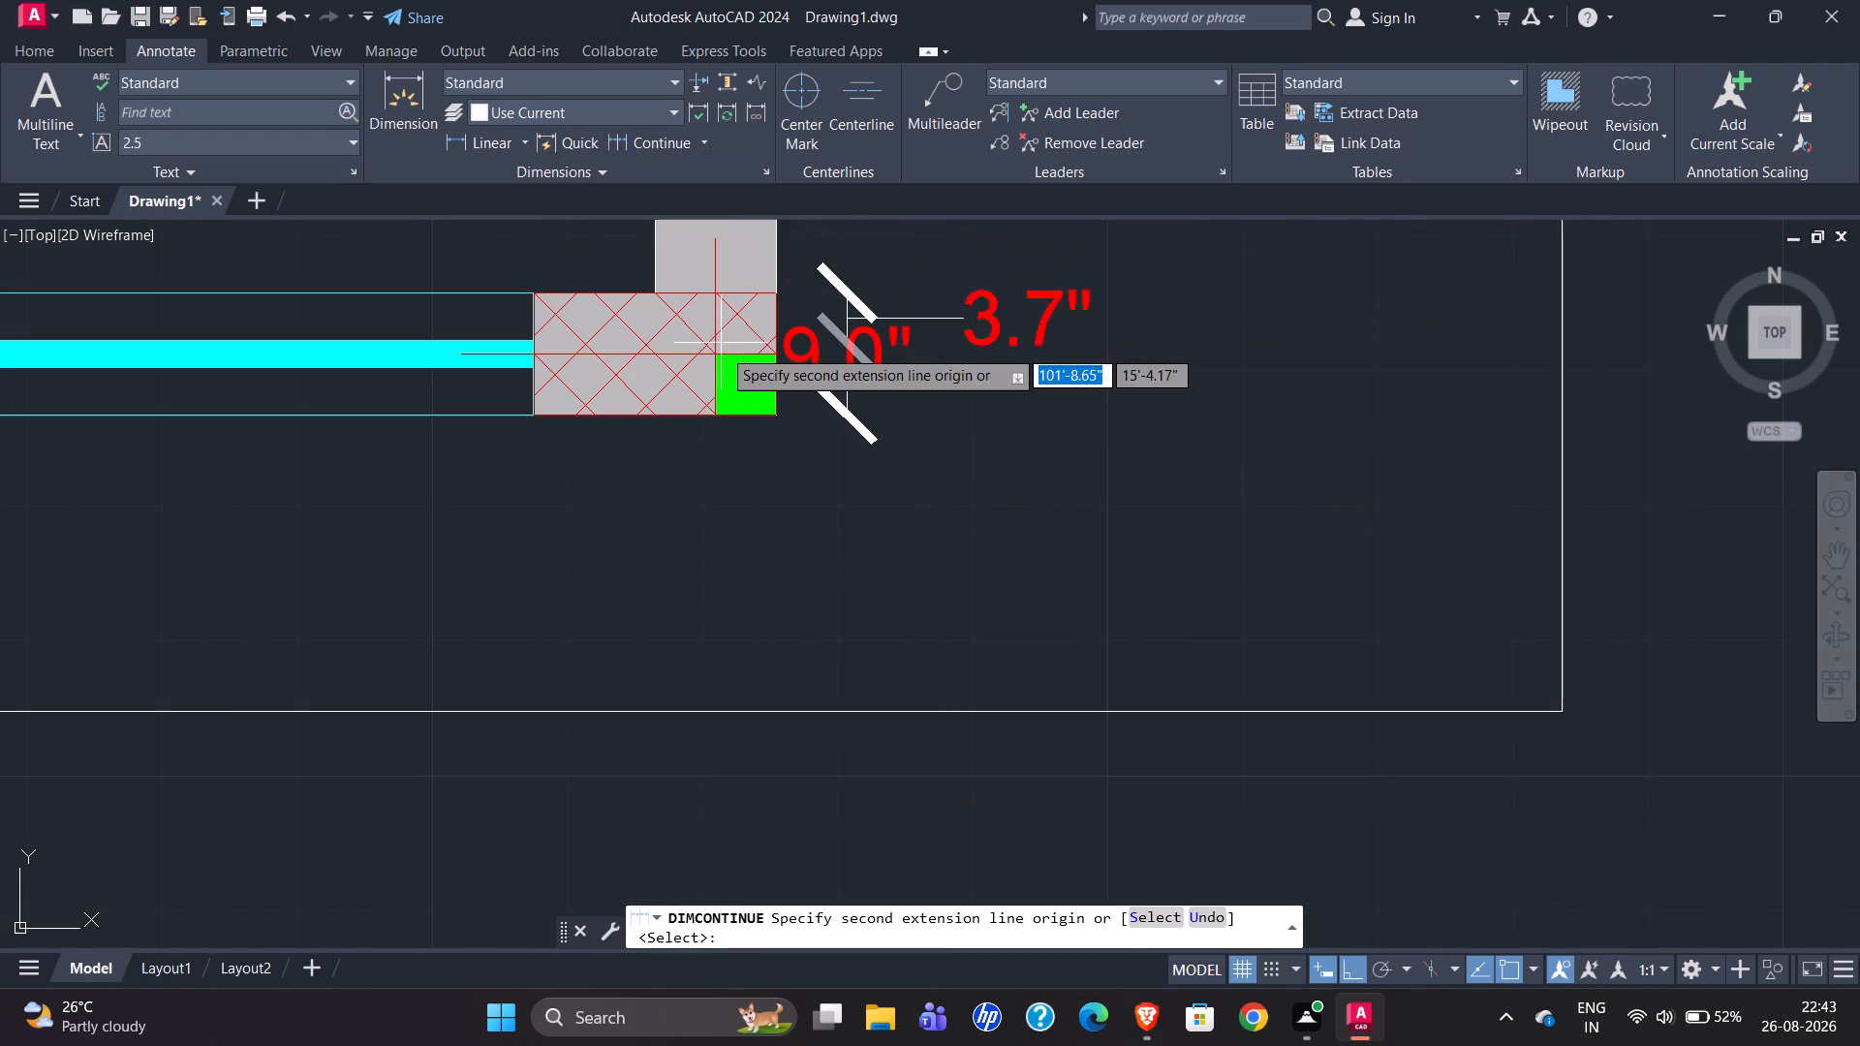
scroll(742, 543, down, 2)
scroll(1044, 549, down, 3)
scroll(630, 581, down, 4)
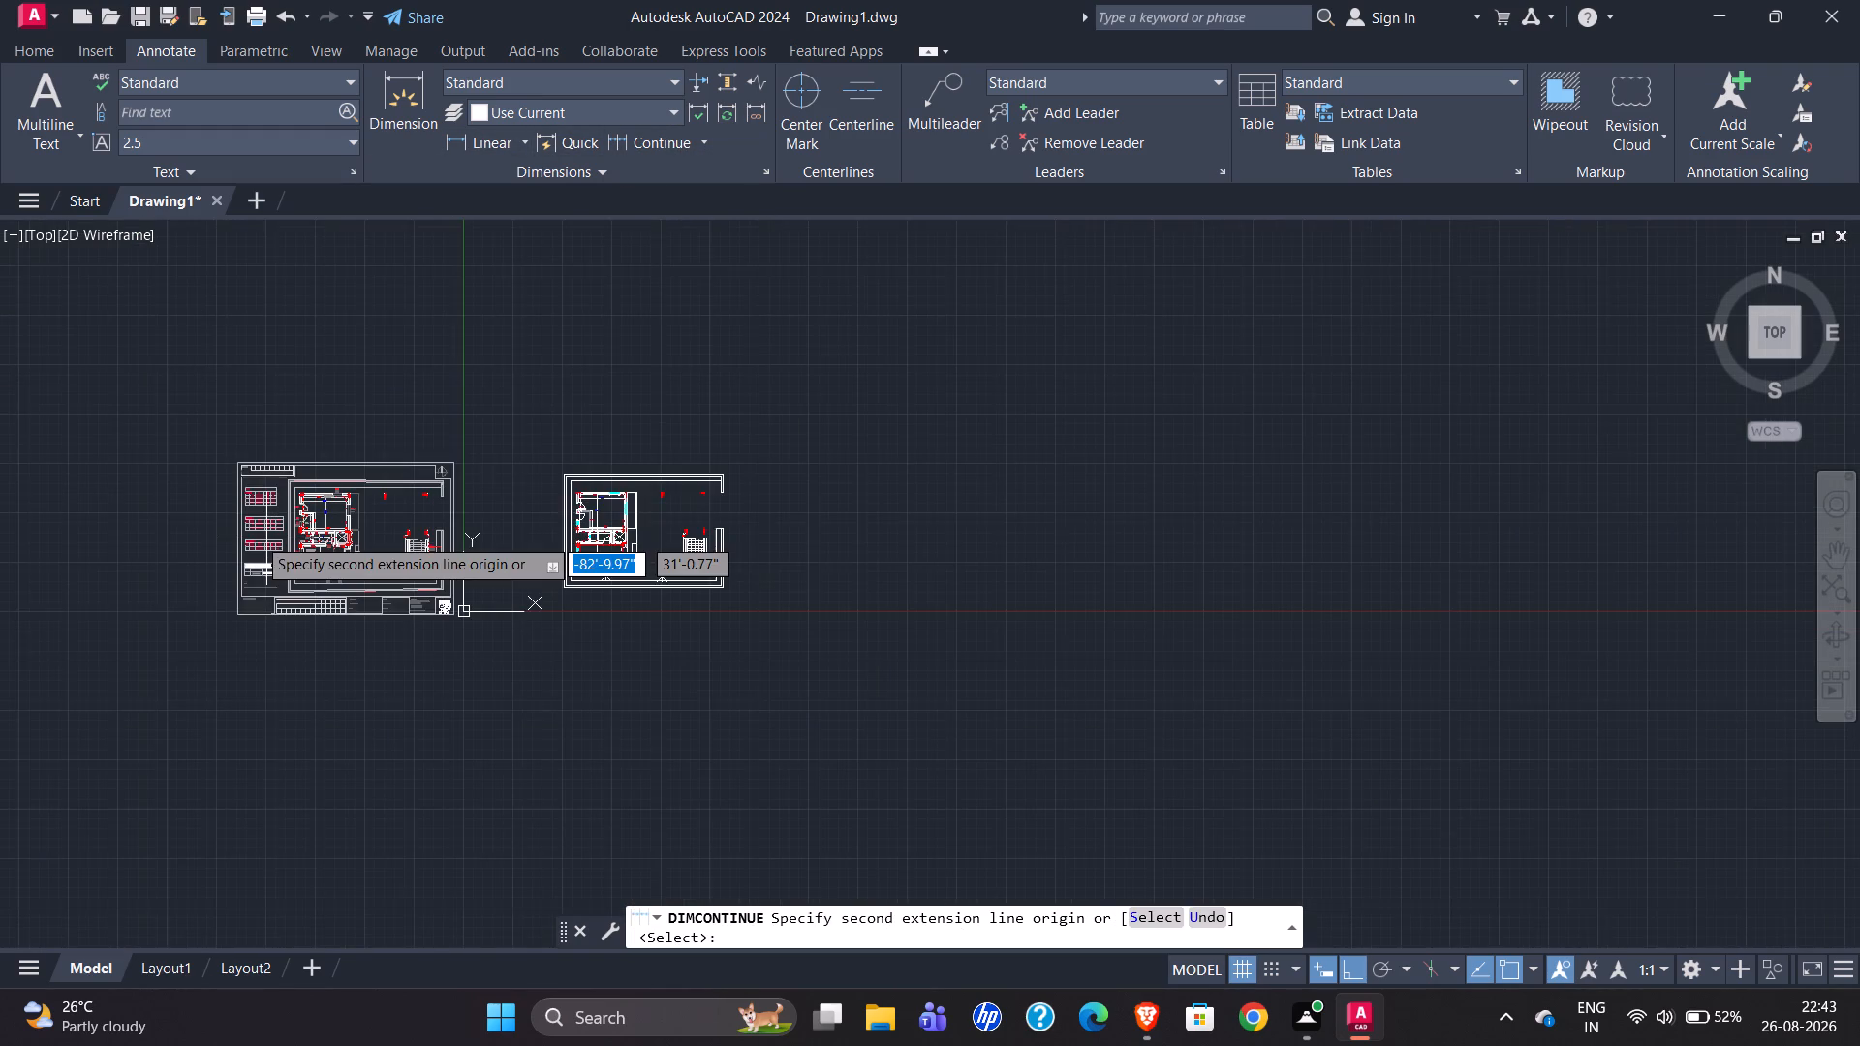
scroll(457, 609, up, 4)
scroll(218, 442, up, 4)
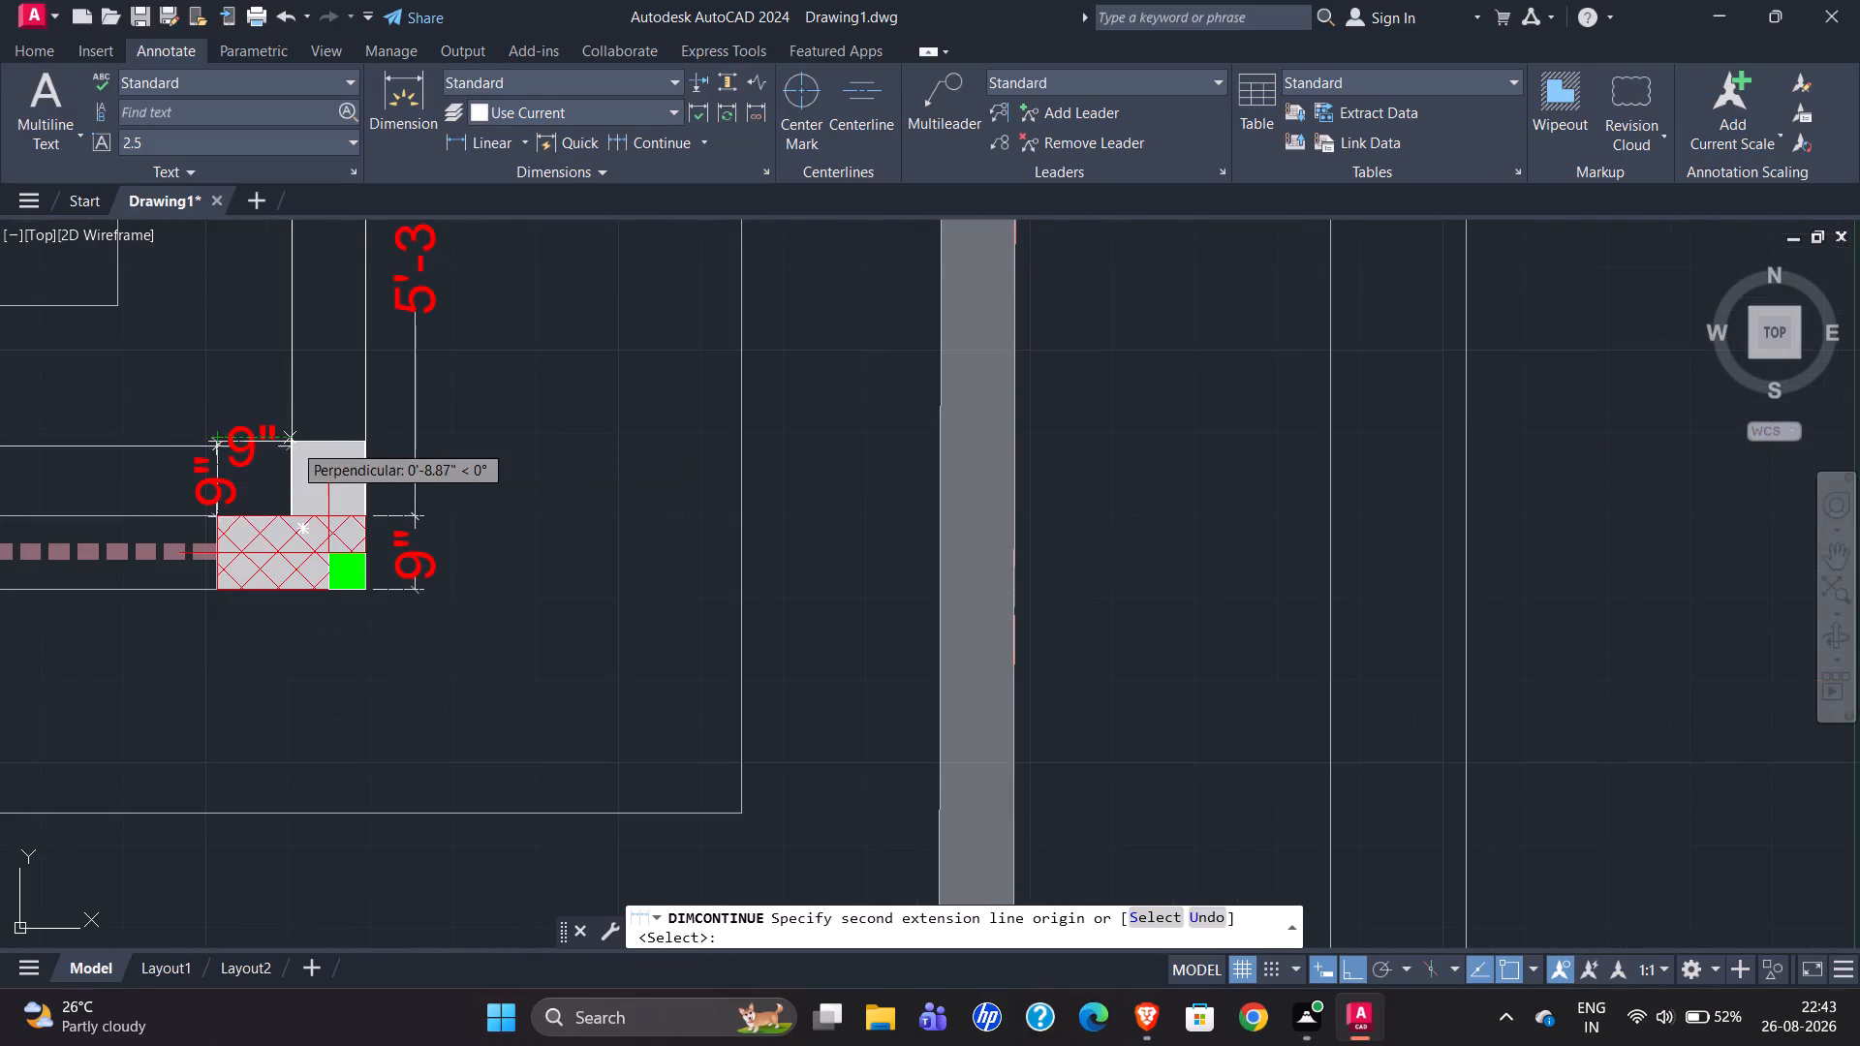
scroll(240, 546, down, 2)
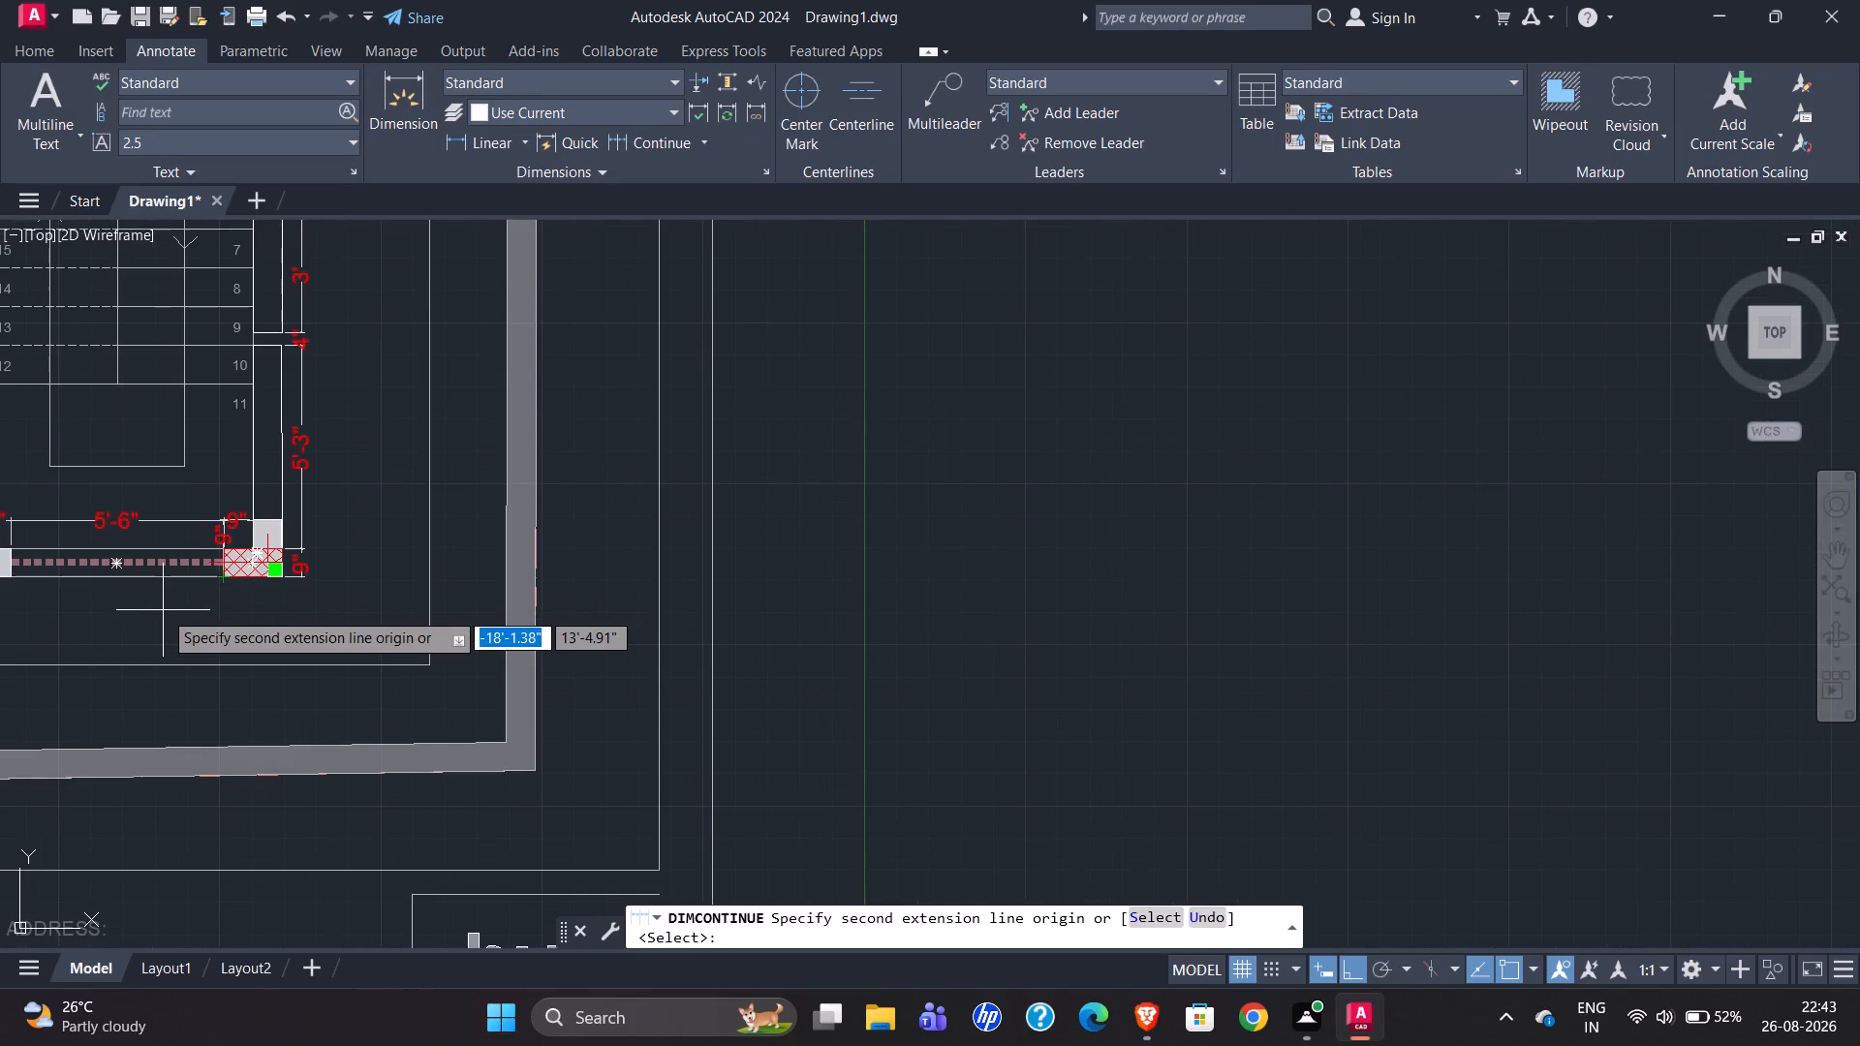
scroll(142, 619, down, 4)
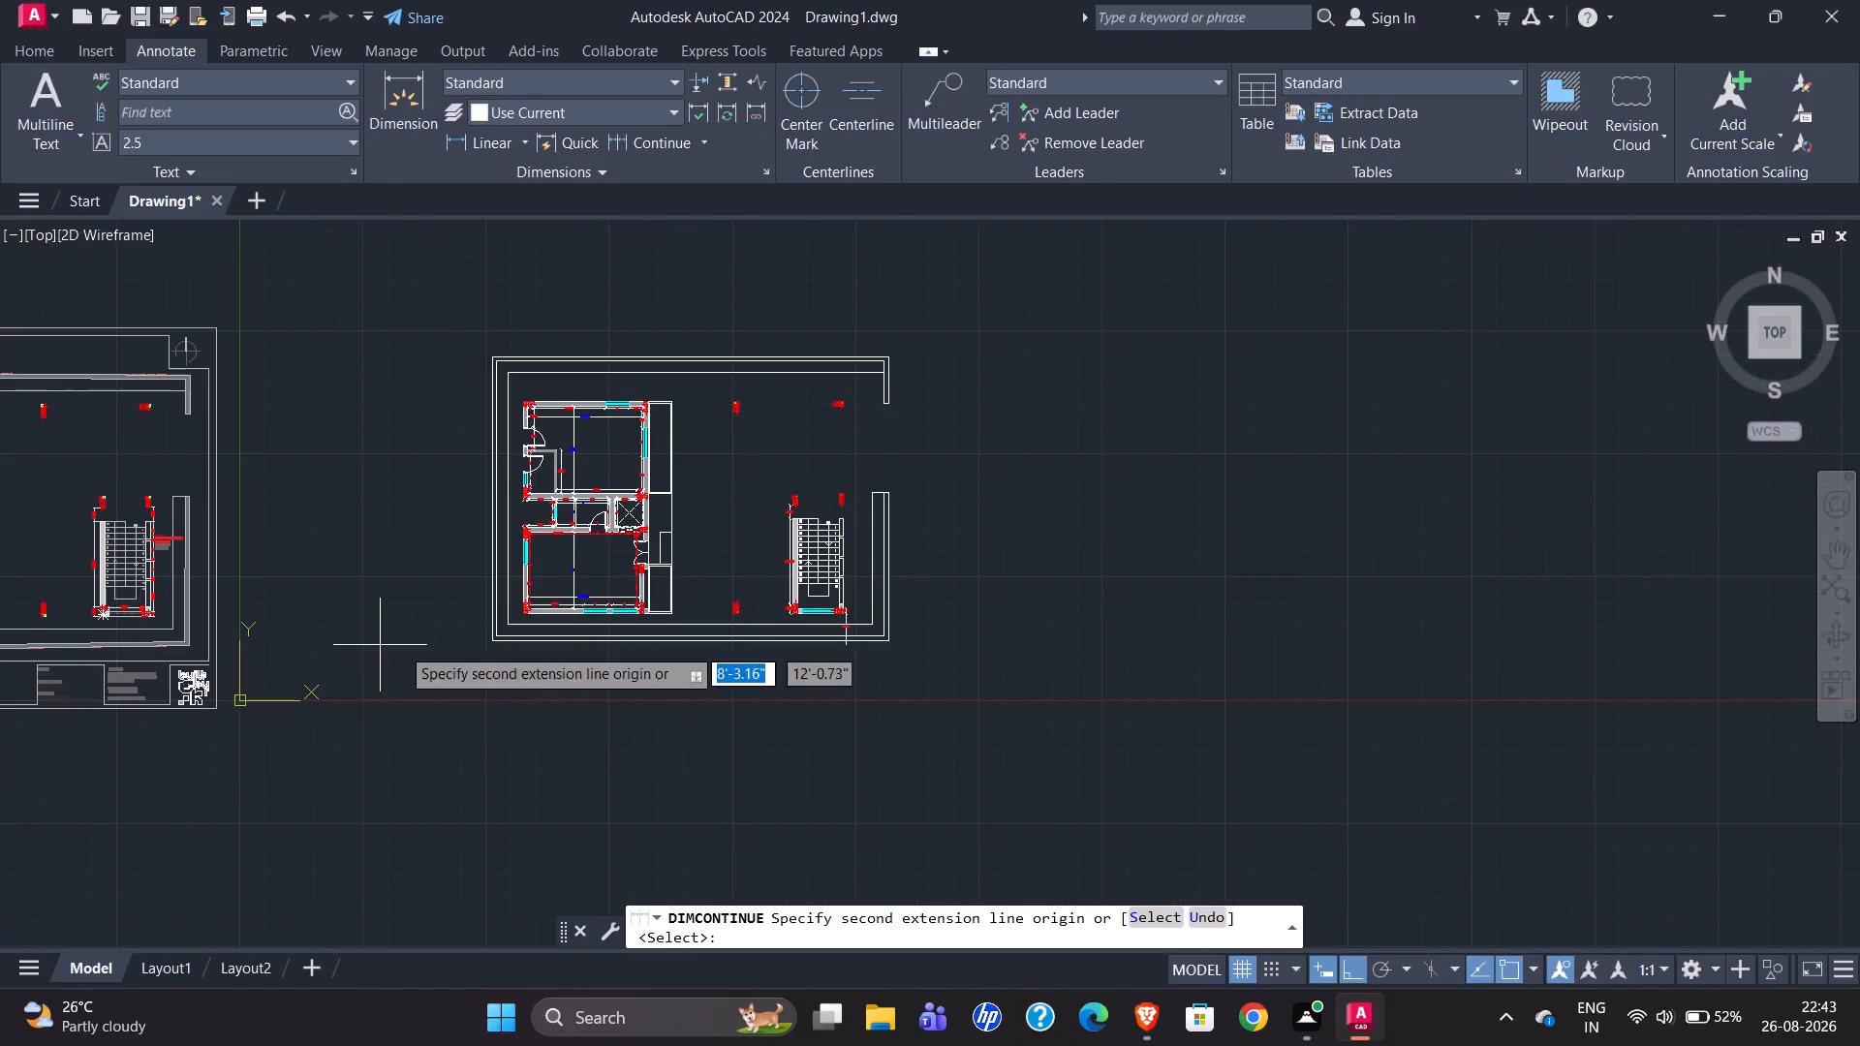
scroll(867, 600, up, 4)
scroll(691, 550, up, 2)
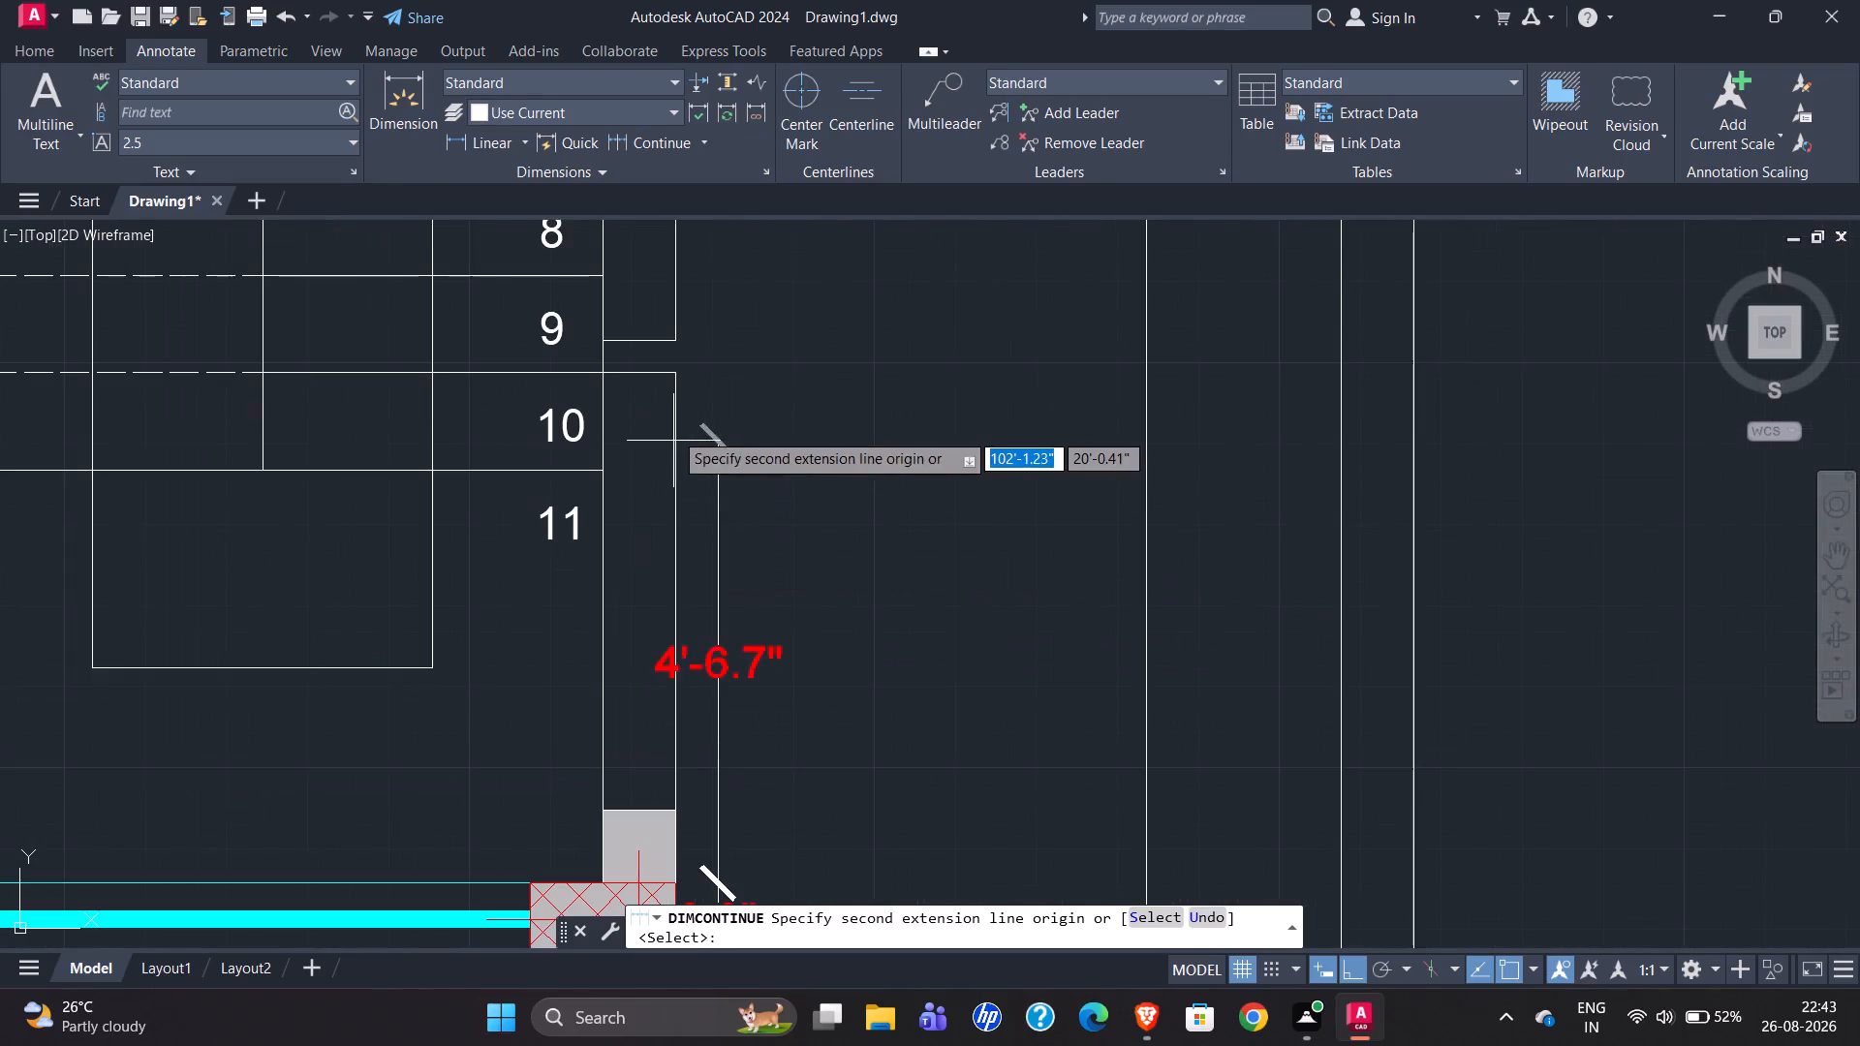
click(676, 372)
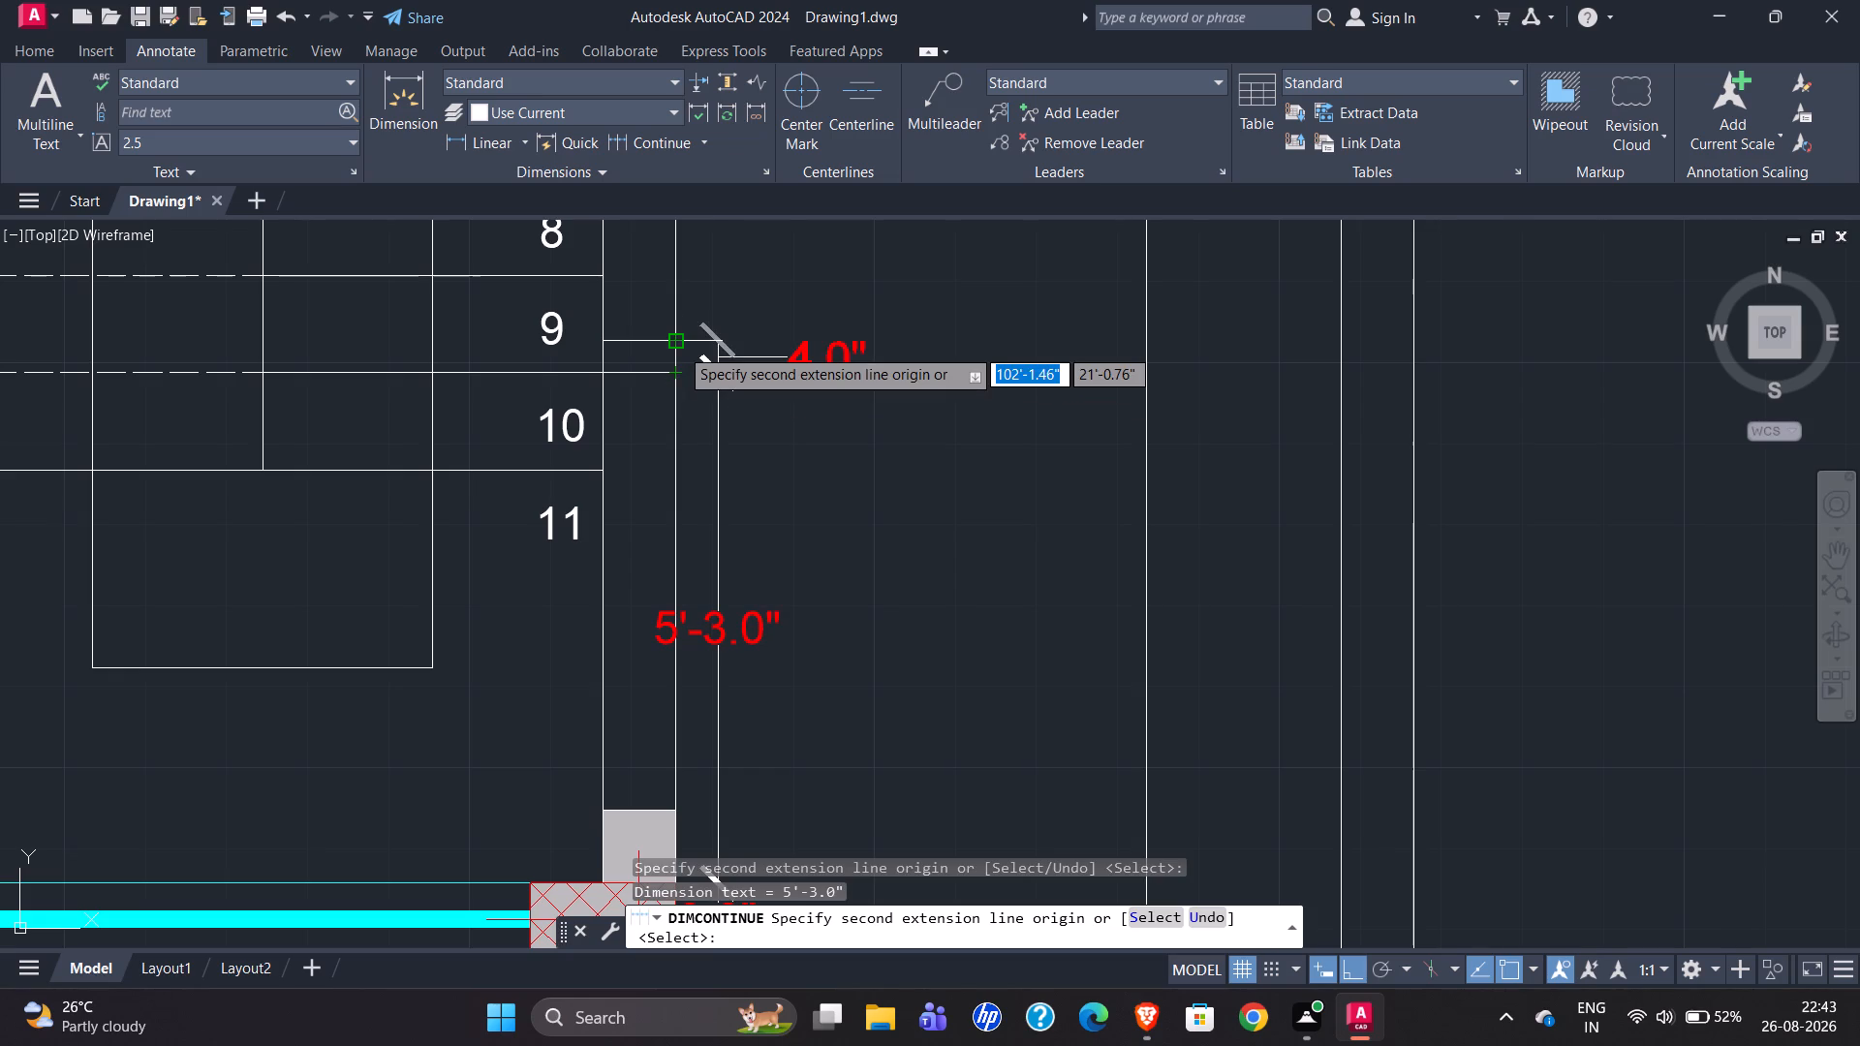
click(674, 343)
Continue the east dimension chain north over the three remaining wall segments and the two narrow gaps between them.
scroll(656, 521, down, 1)
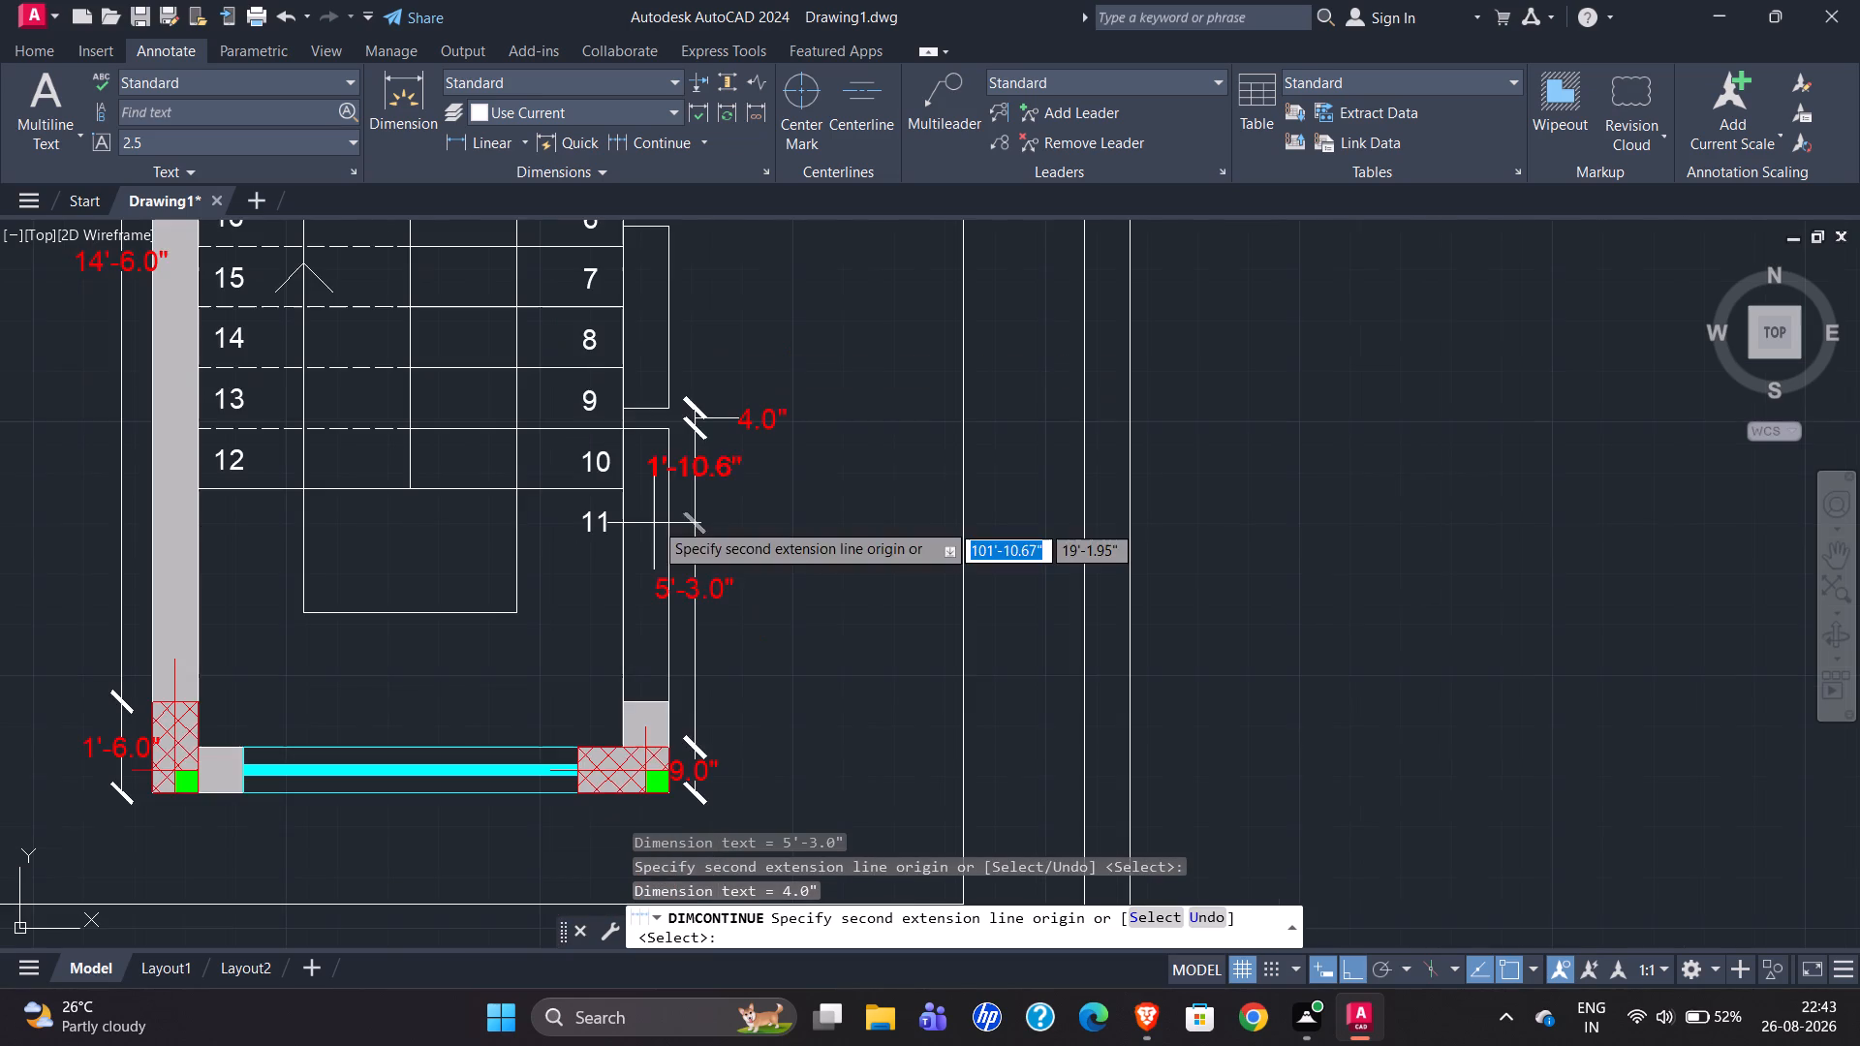
scroll(669, 442, down, 1)
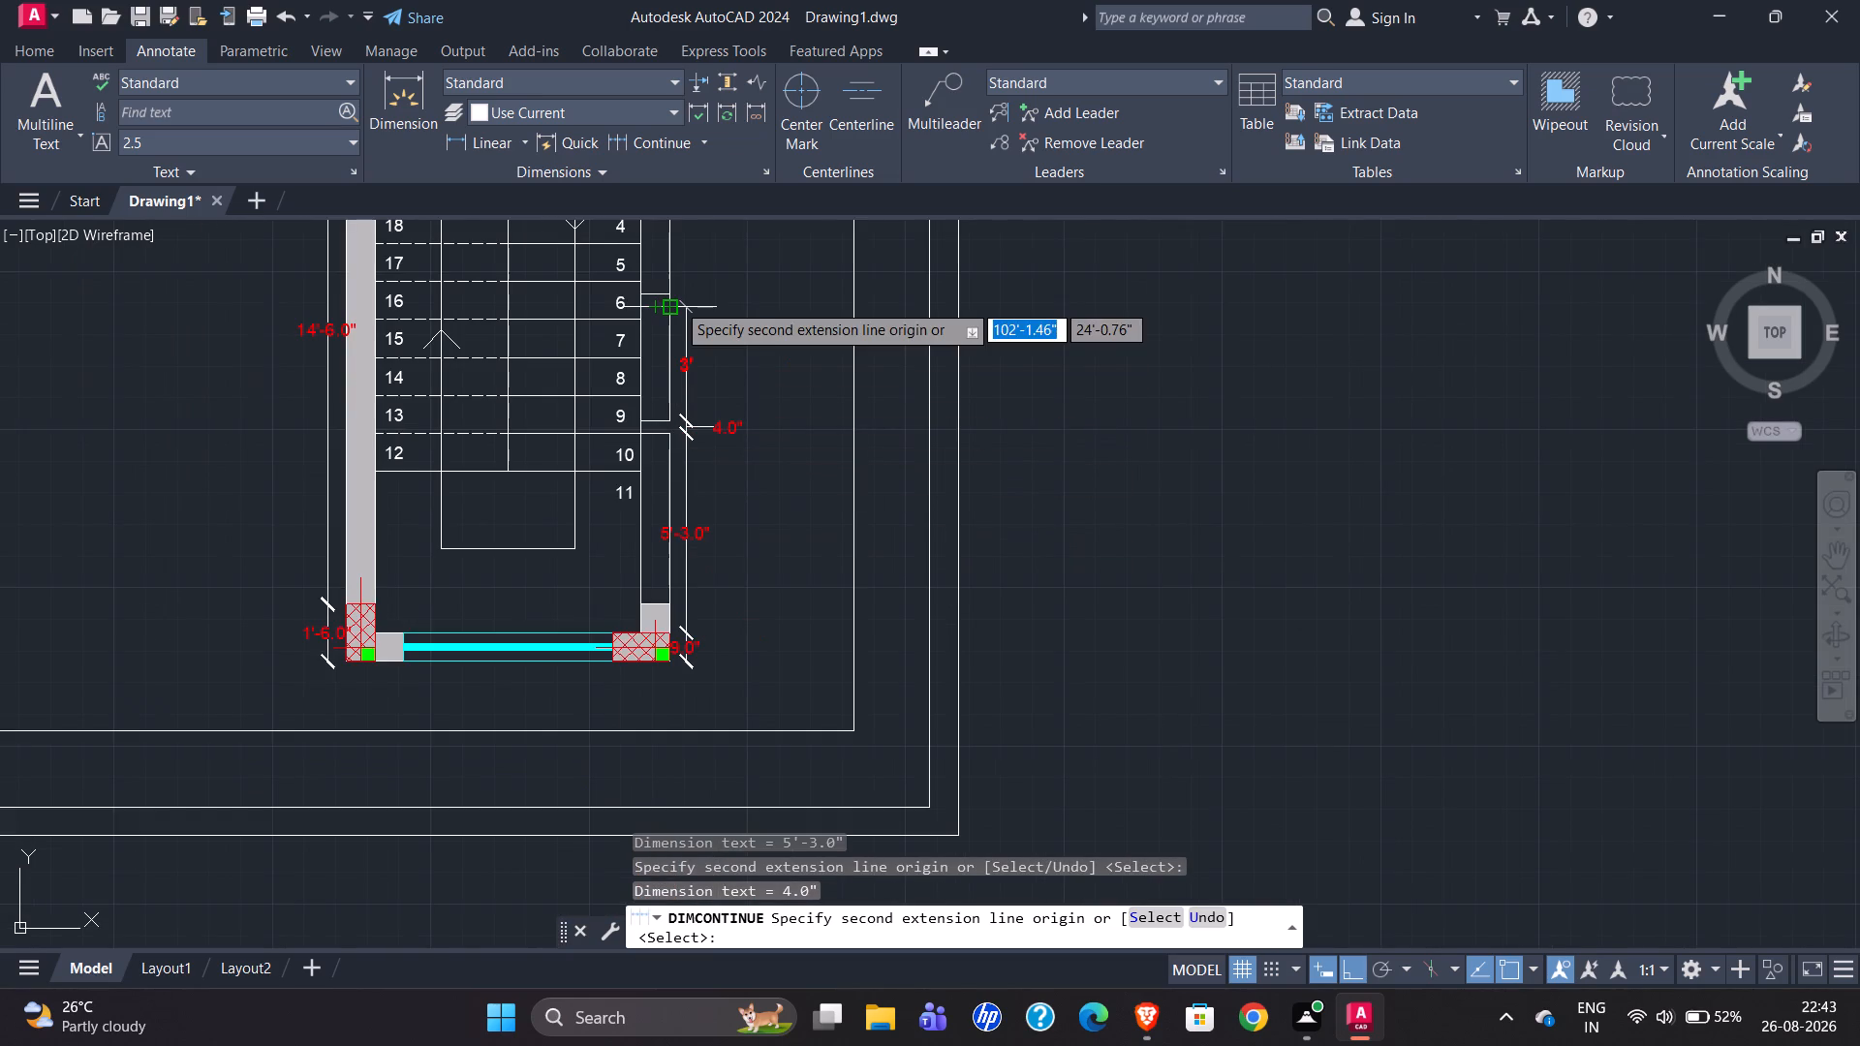
click(676, 302)
scroll(679, 431, down, 1)
scroll(682, 332, up, 3)
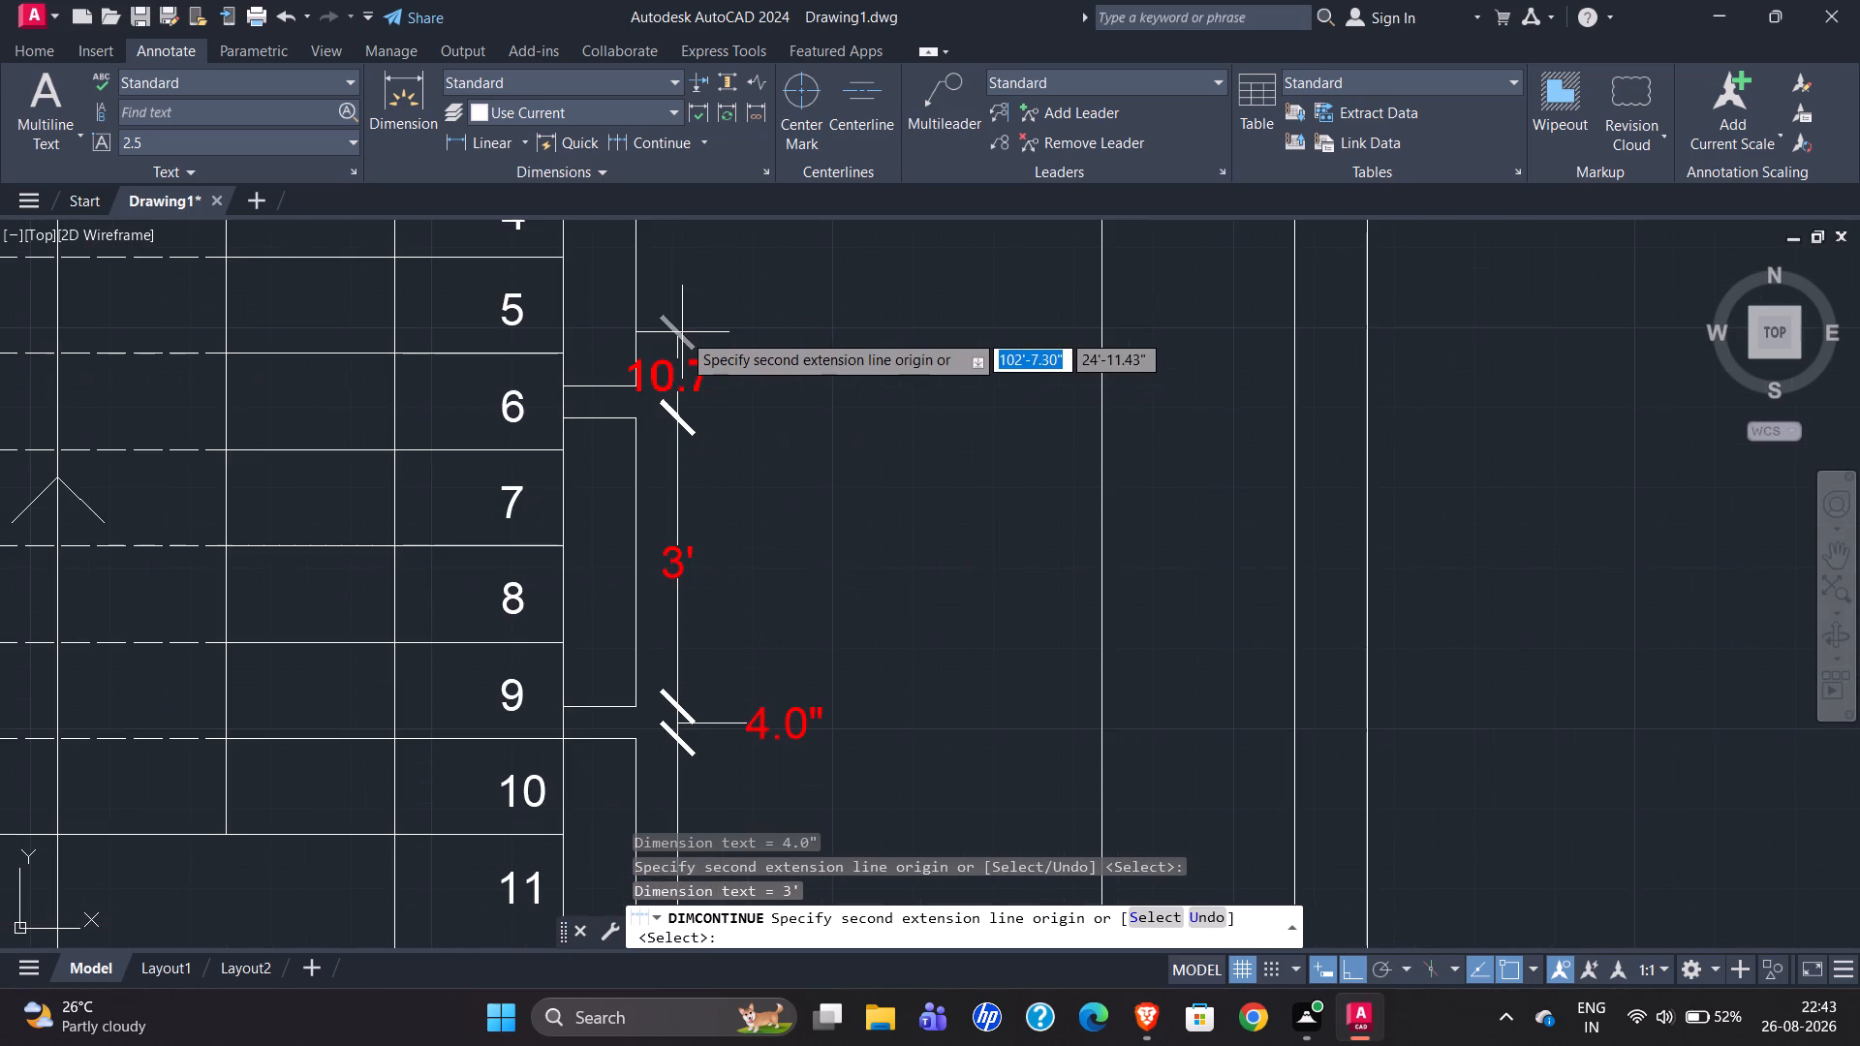
click(635, 388)
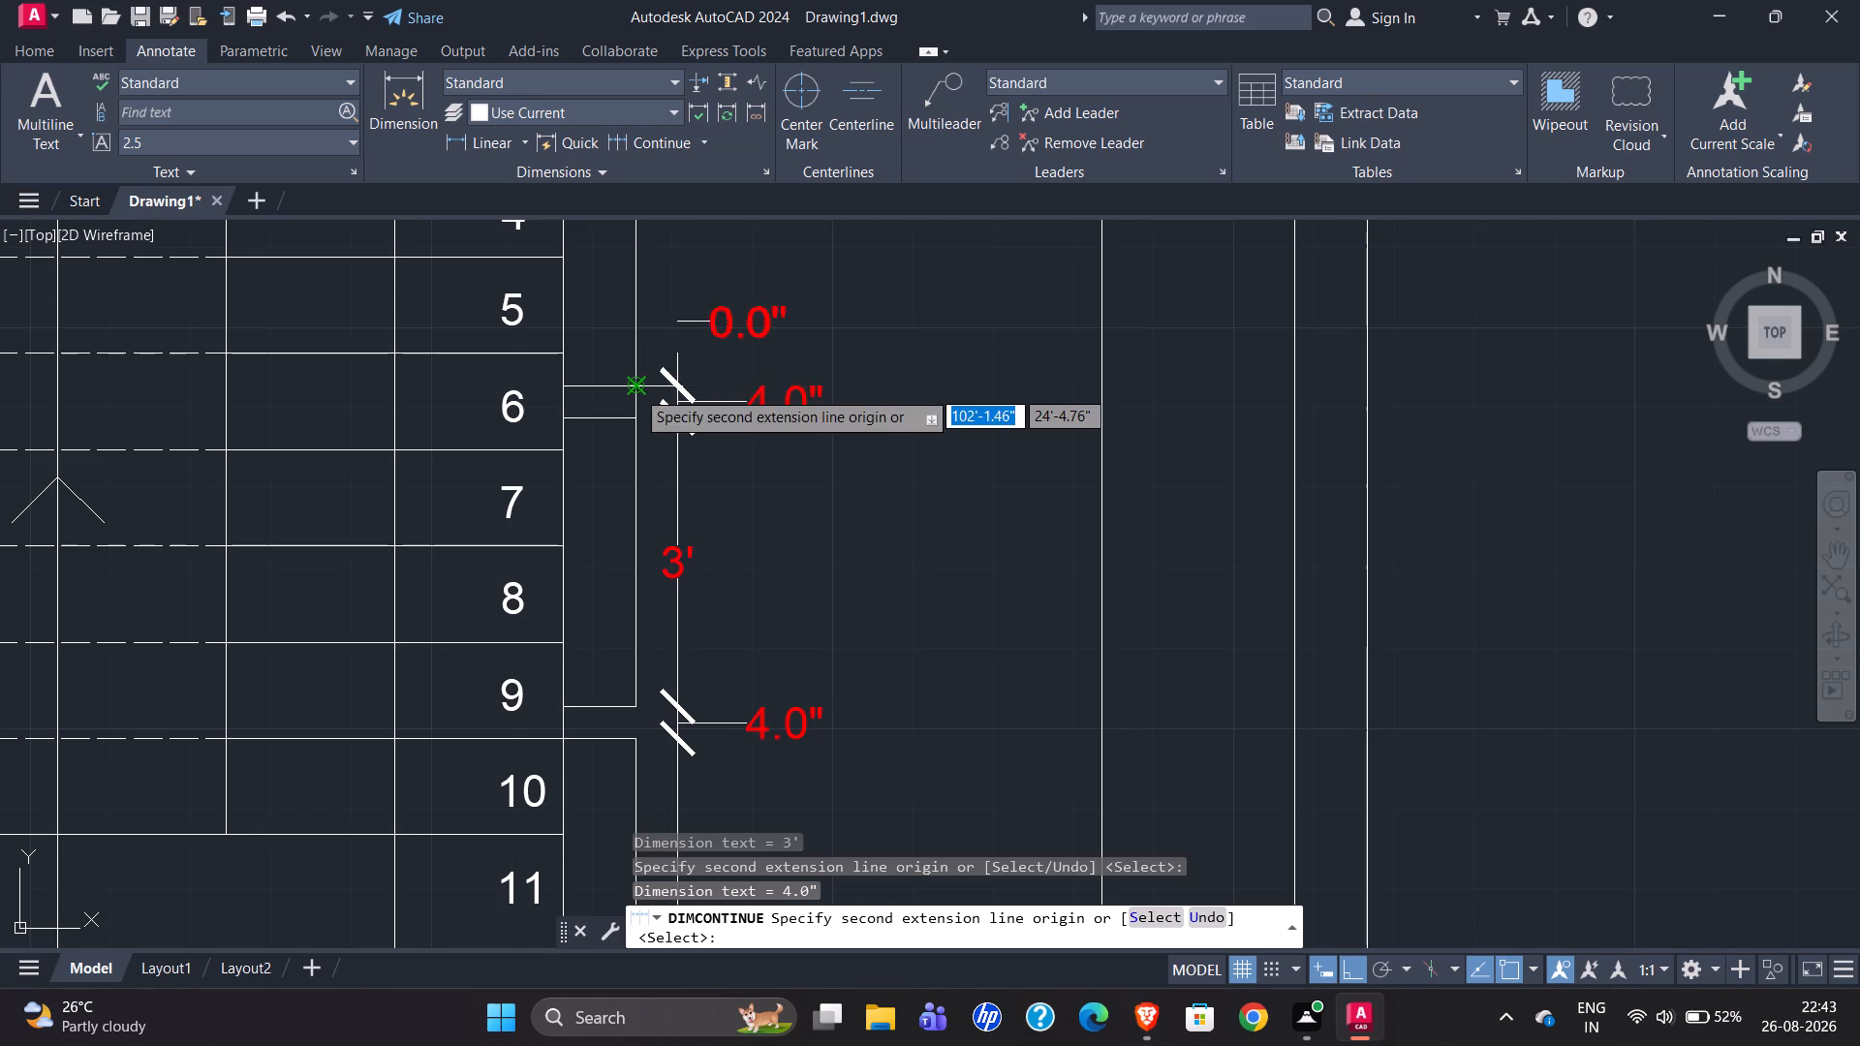
scroll(654, 501, down, 1)
click(643, 248)
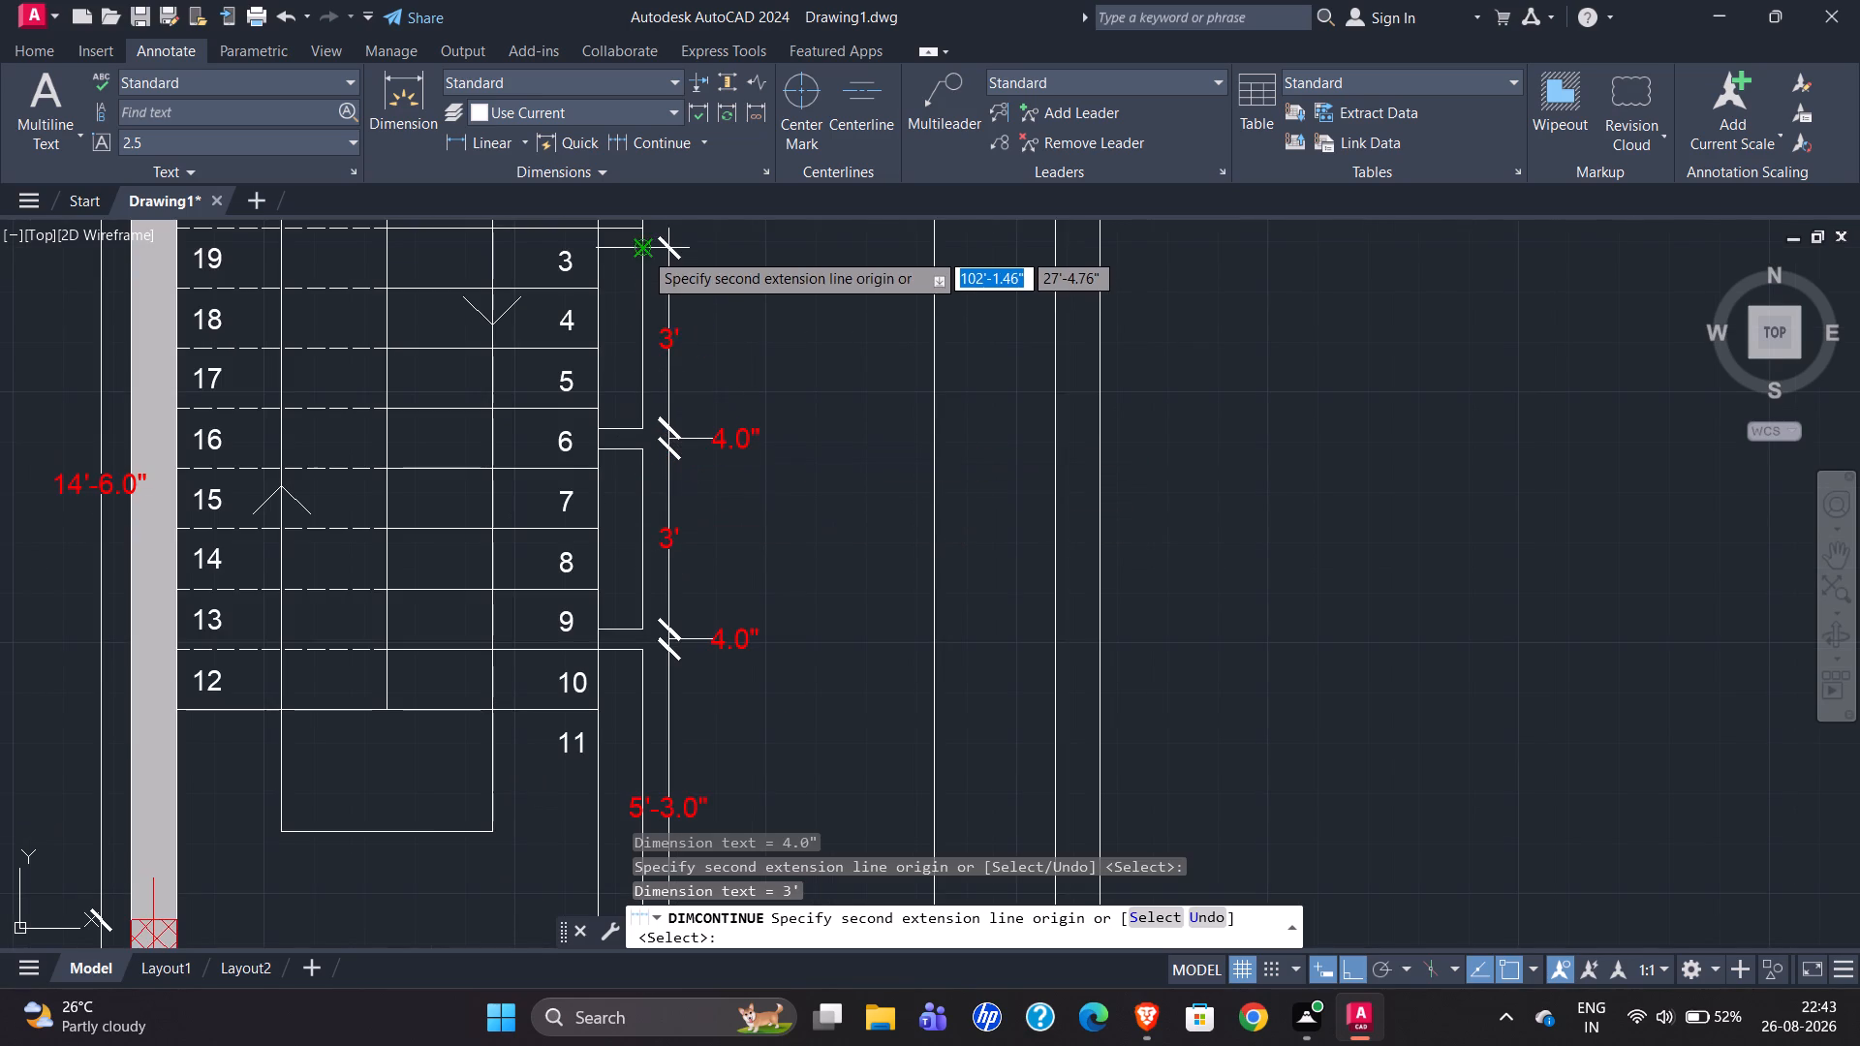
scroll(641, 448, down, 2)
scroll(641, 309, up, 2)
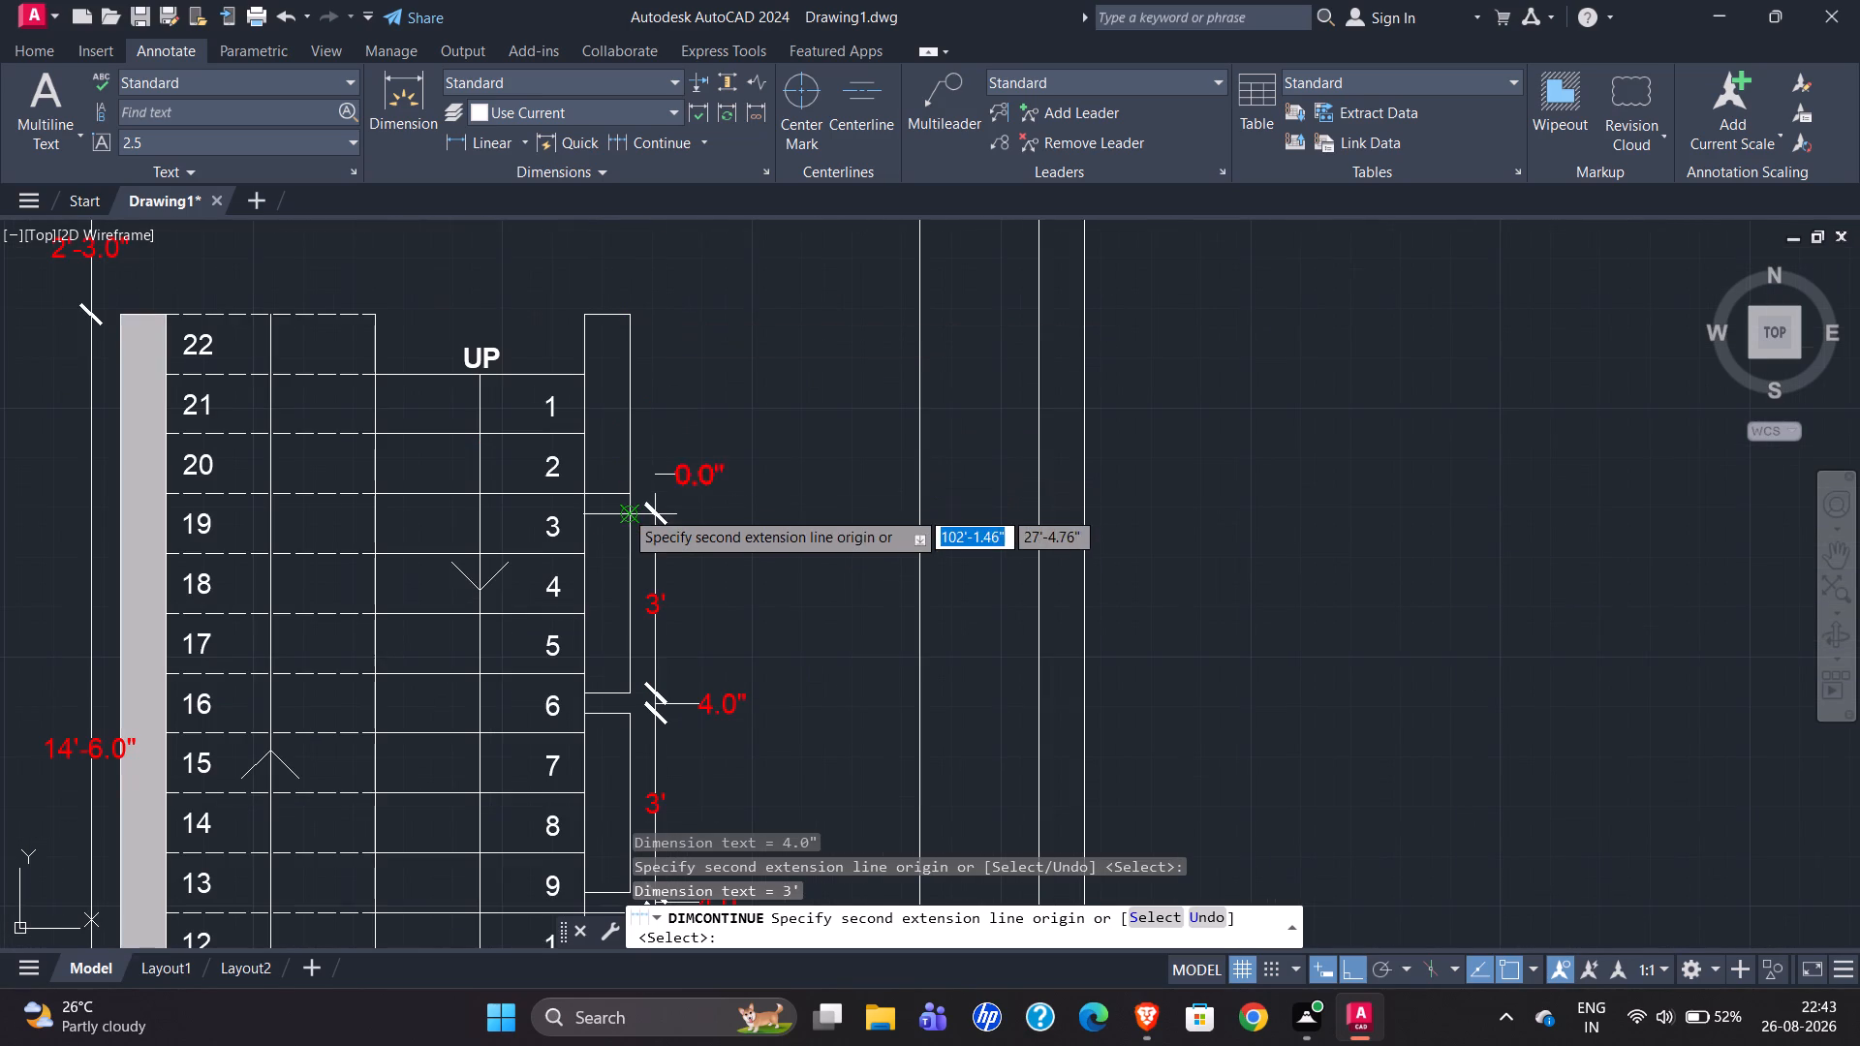
click(627, 490)
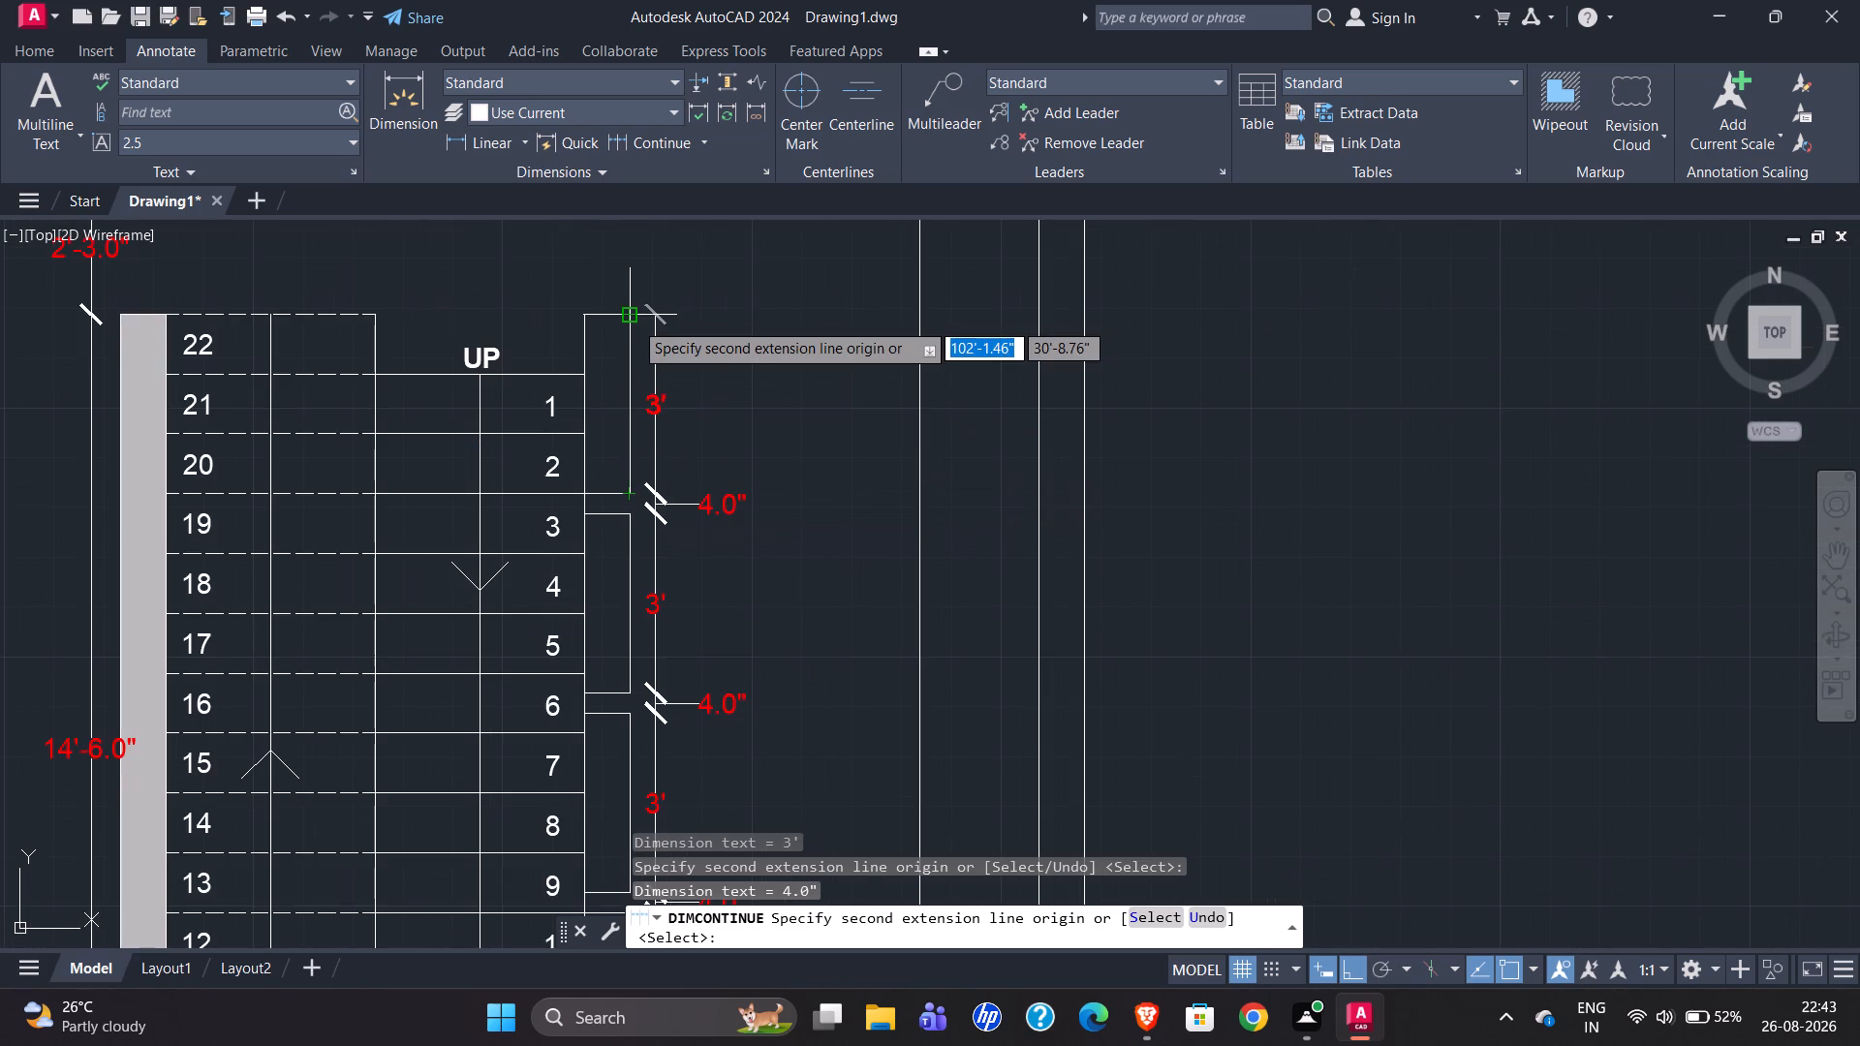
click(634, 321)
Continue the east dimension chain from the wall's north end to the south edge of the northeast column, and end it there.
scroll(659, 429, down, 2)
scroll(637, 348, up, 4)
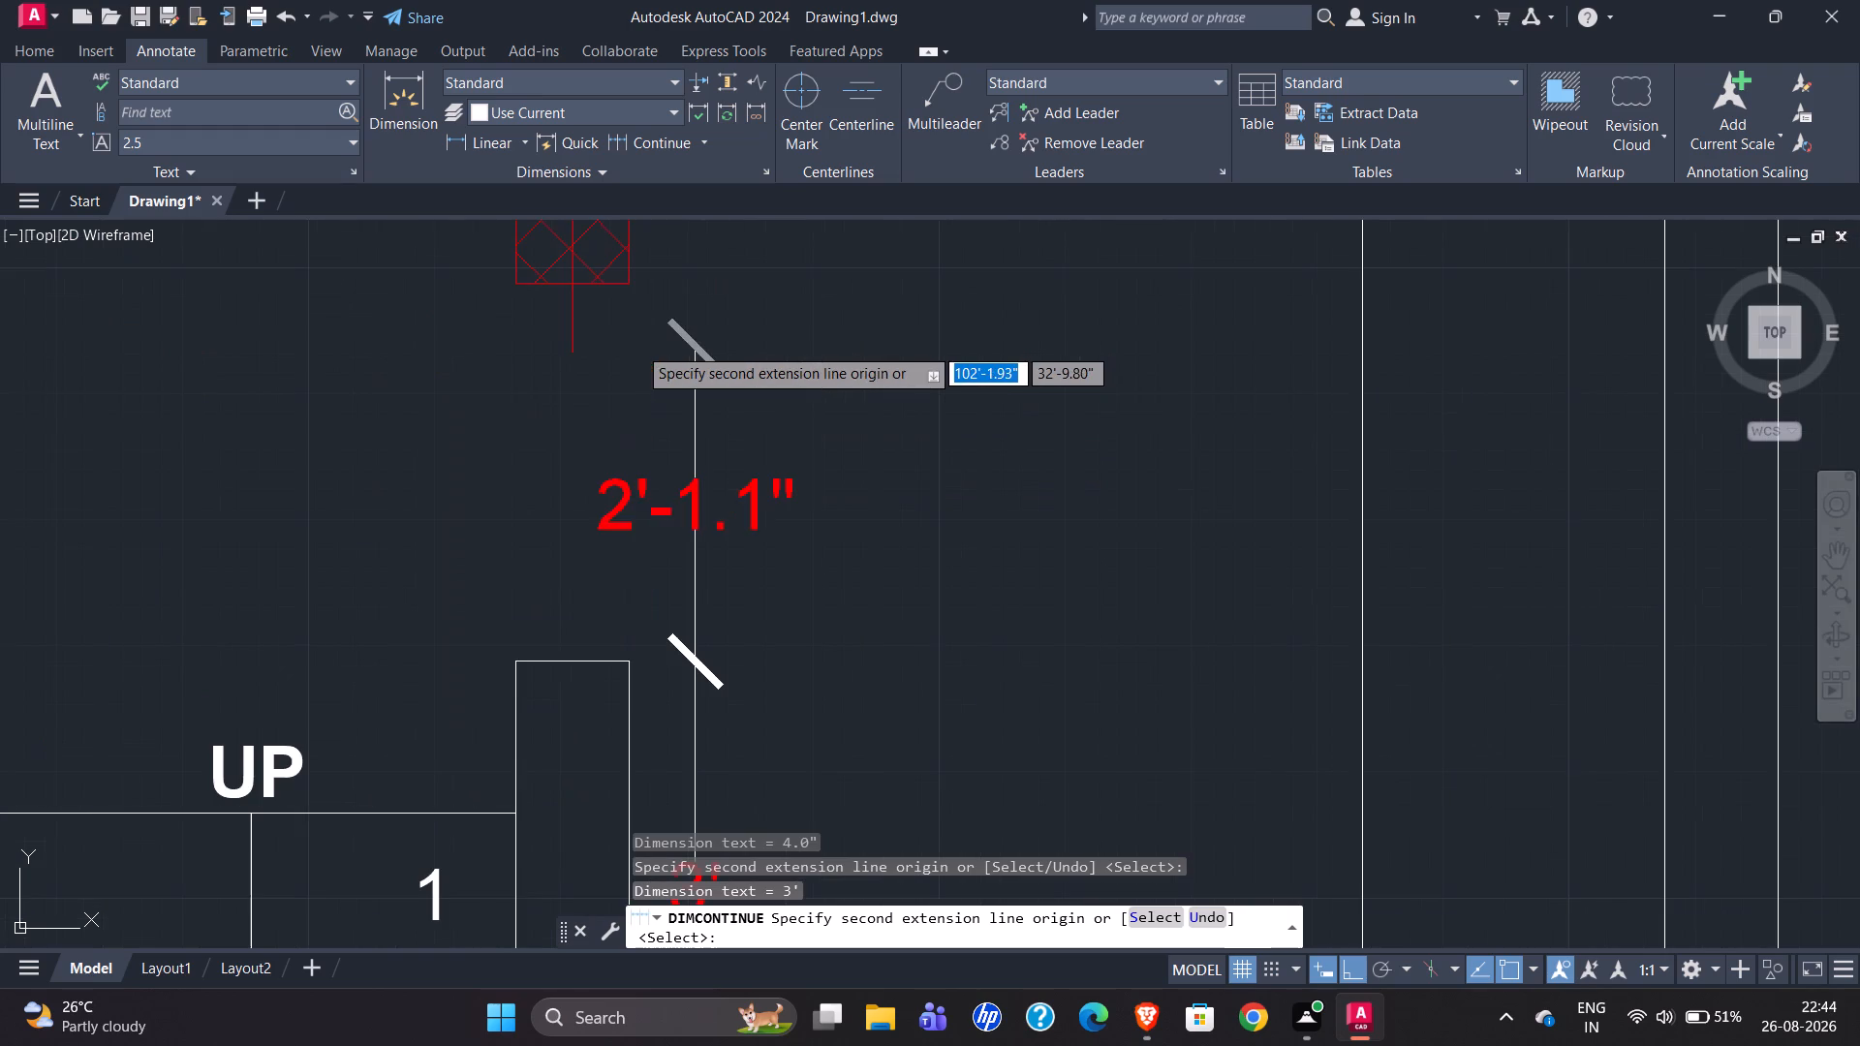
click(633, 283)
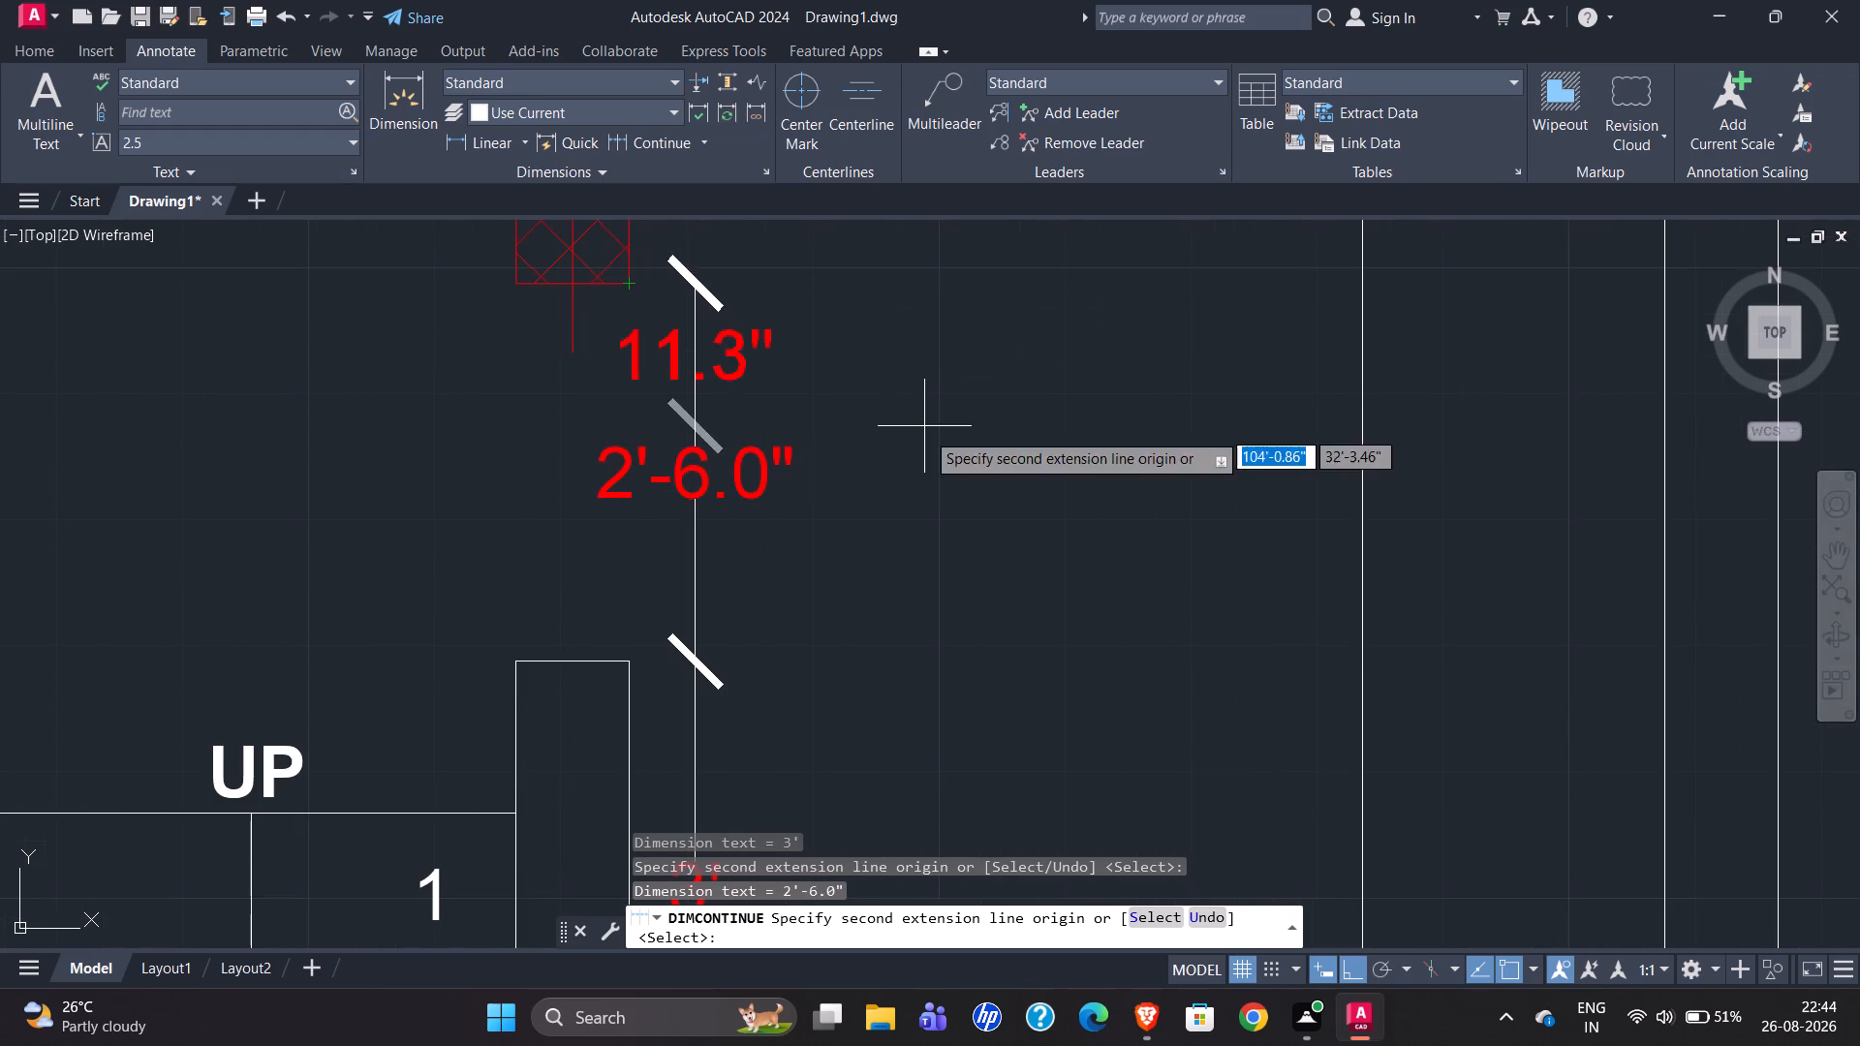
scroll(891, 481, down, 2)
key(Escape)
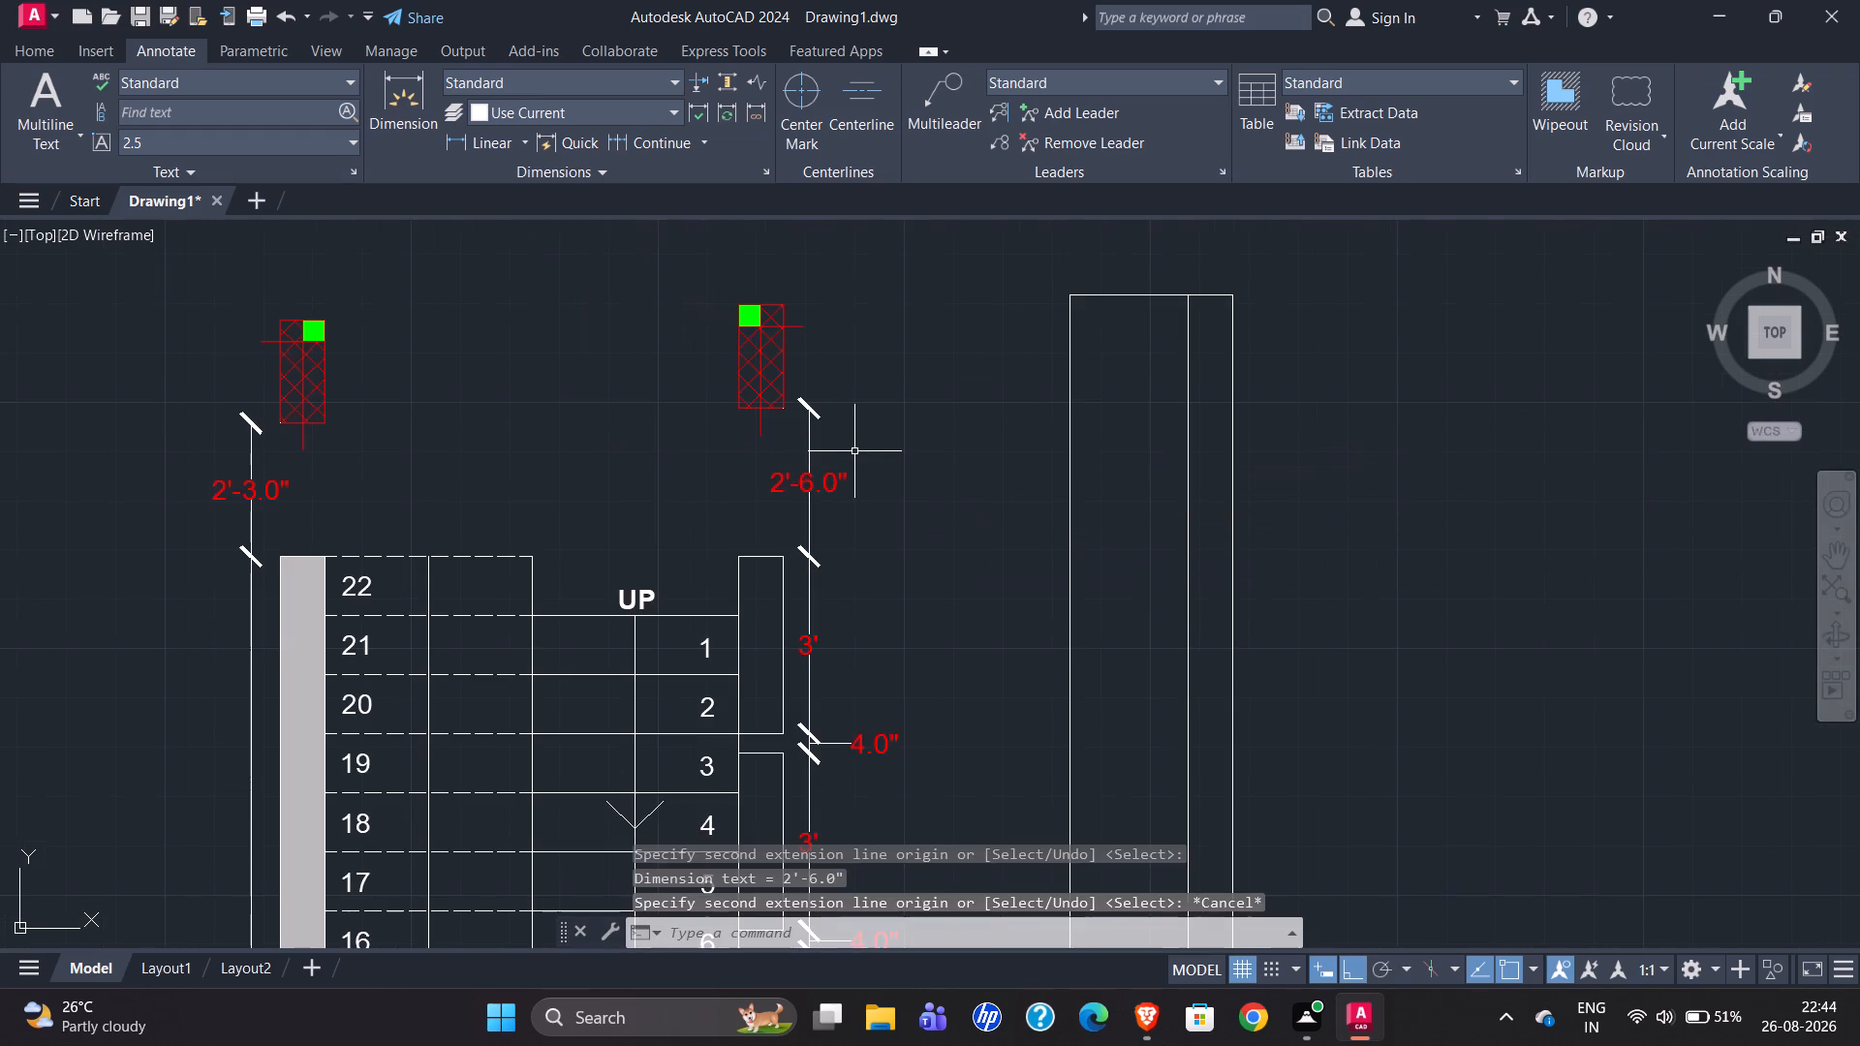
scroll(812, 447, down, 3)
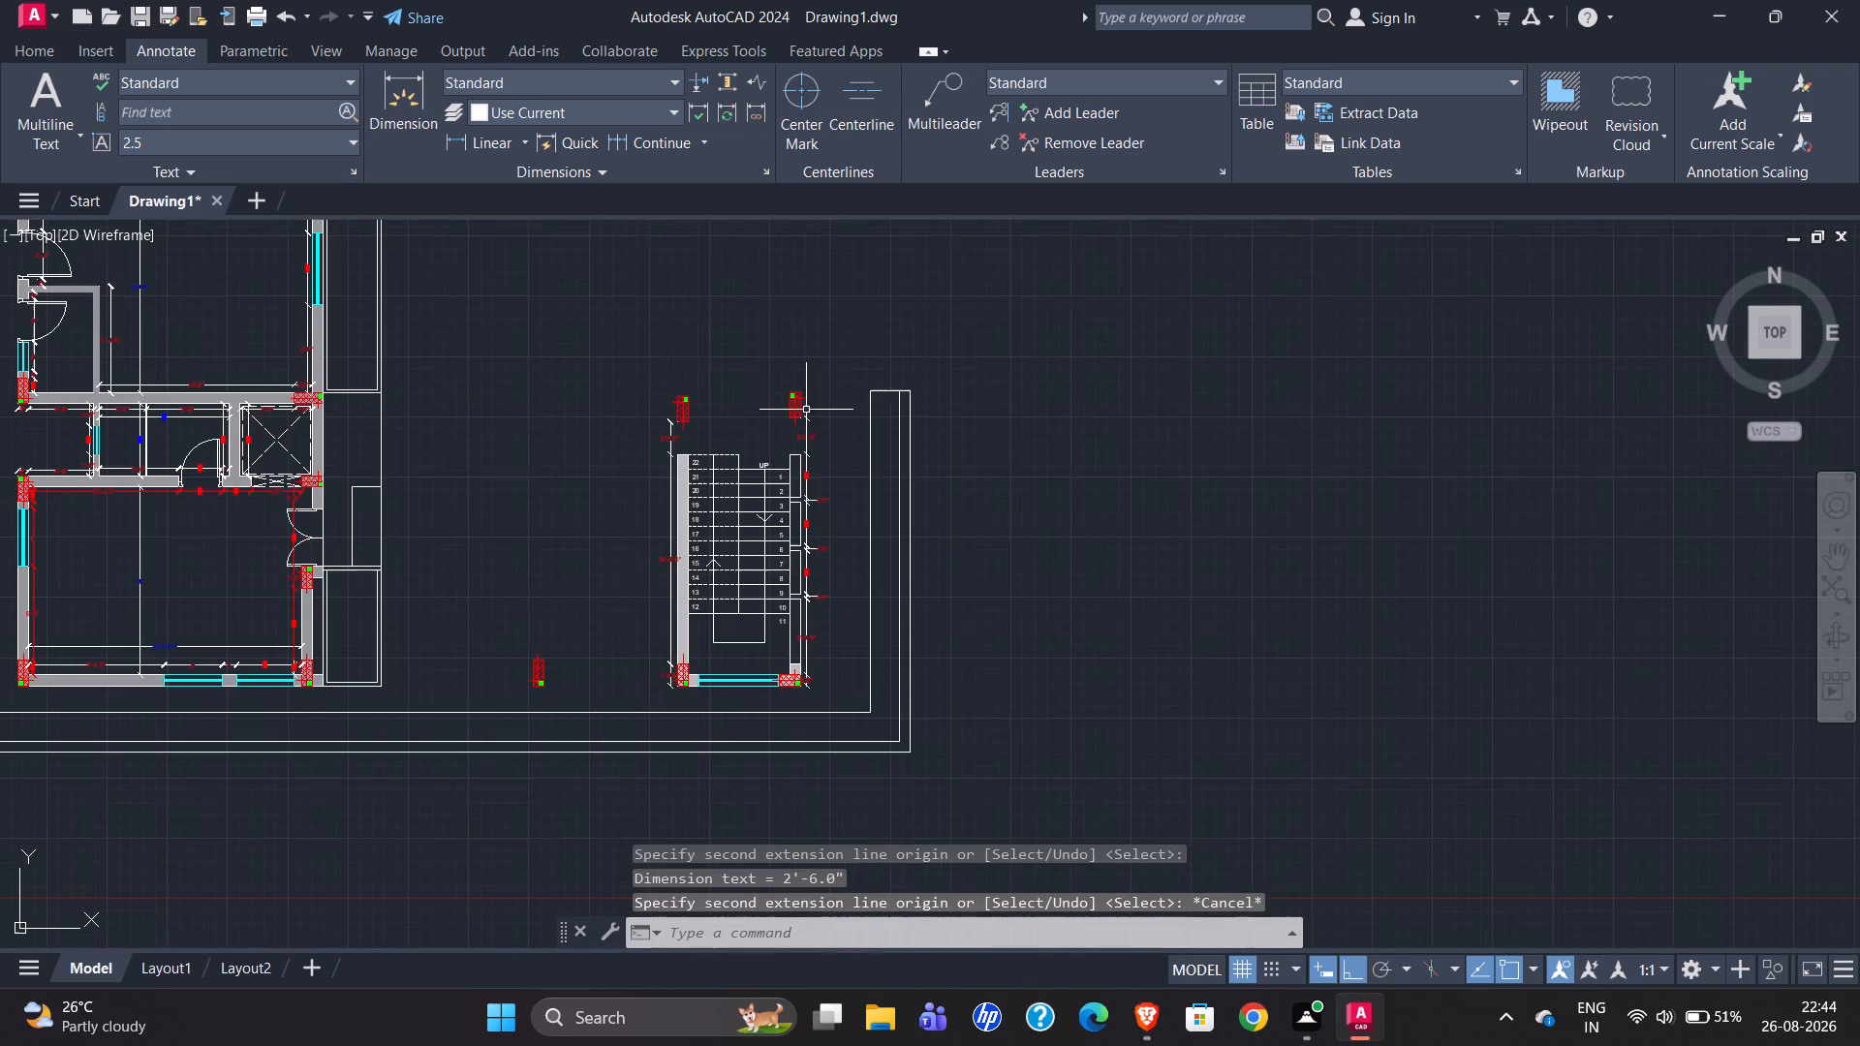
Dimension the east-west width of the short wall piece beside the redrawn staircase's southwest column, placing the dimension line just north of it.
scroll(661, 667, up, 2)
scroll(790, 691, up, 3)
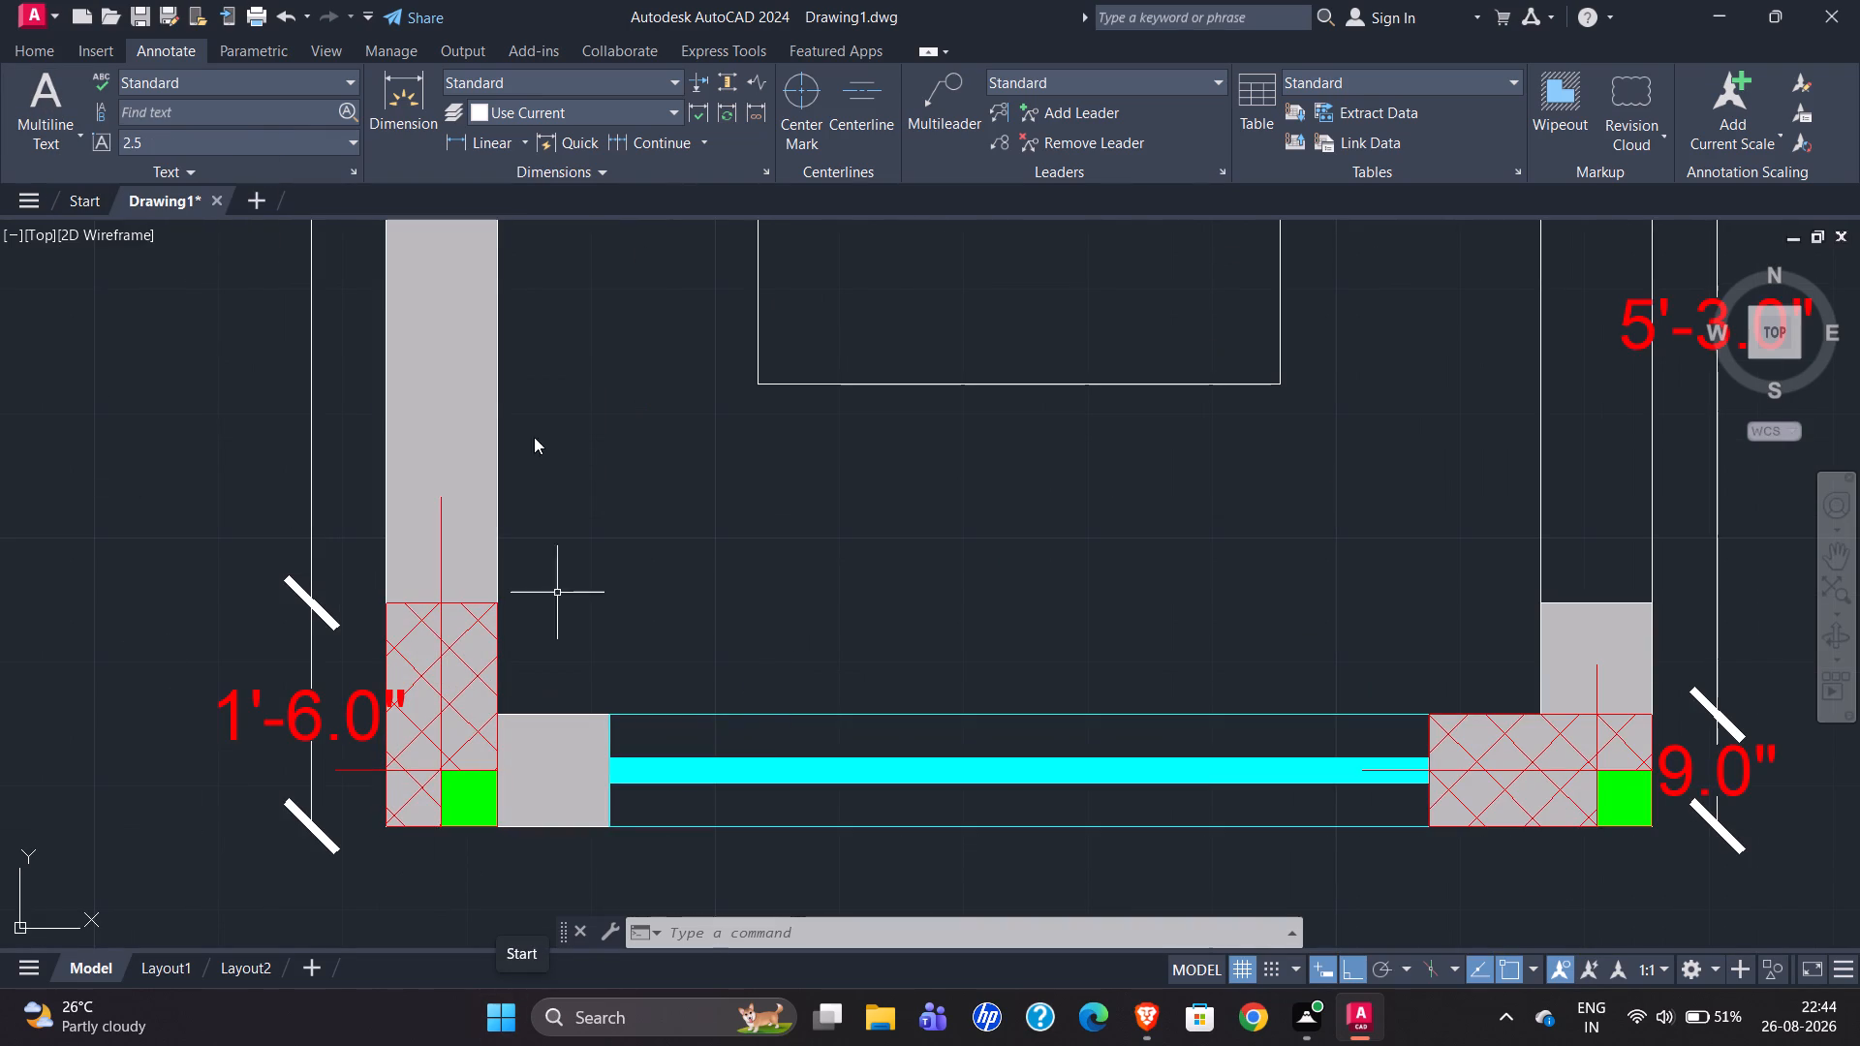
click(395, 107)
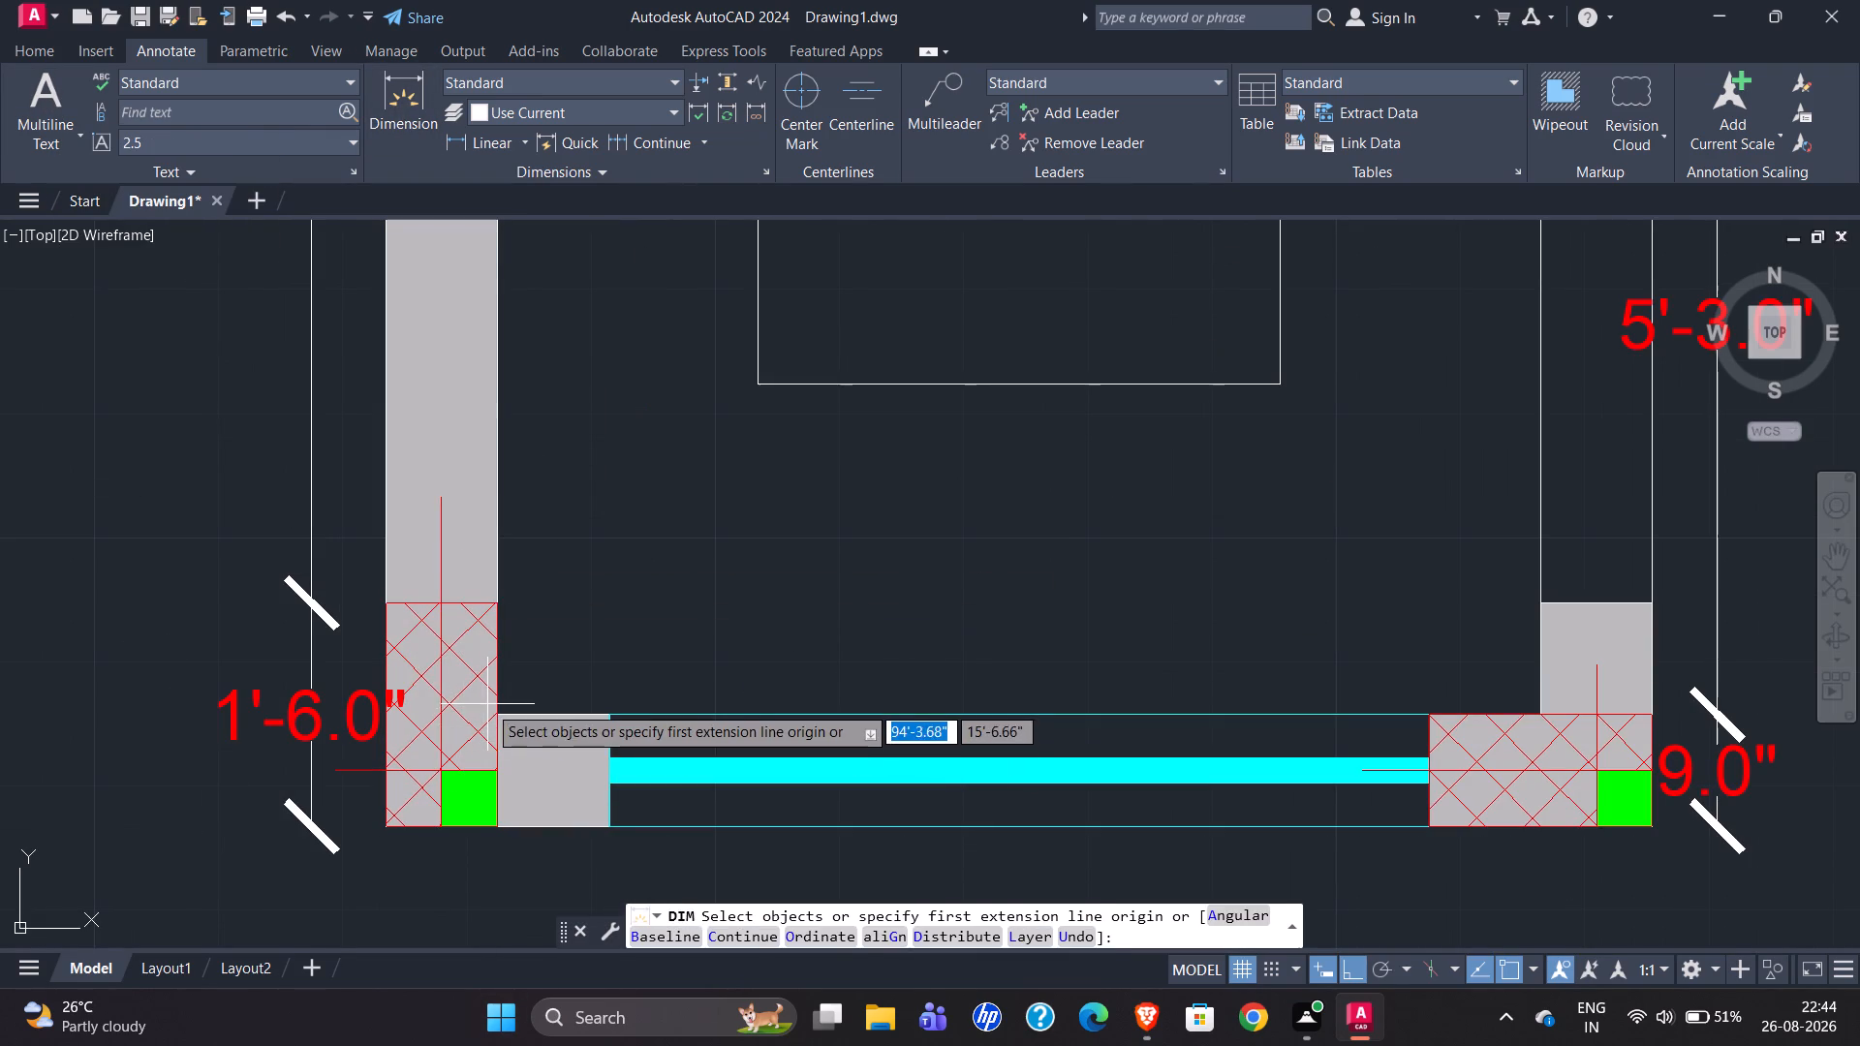
click(494, 712)
click(610, 713)
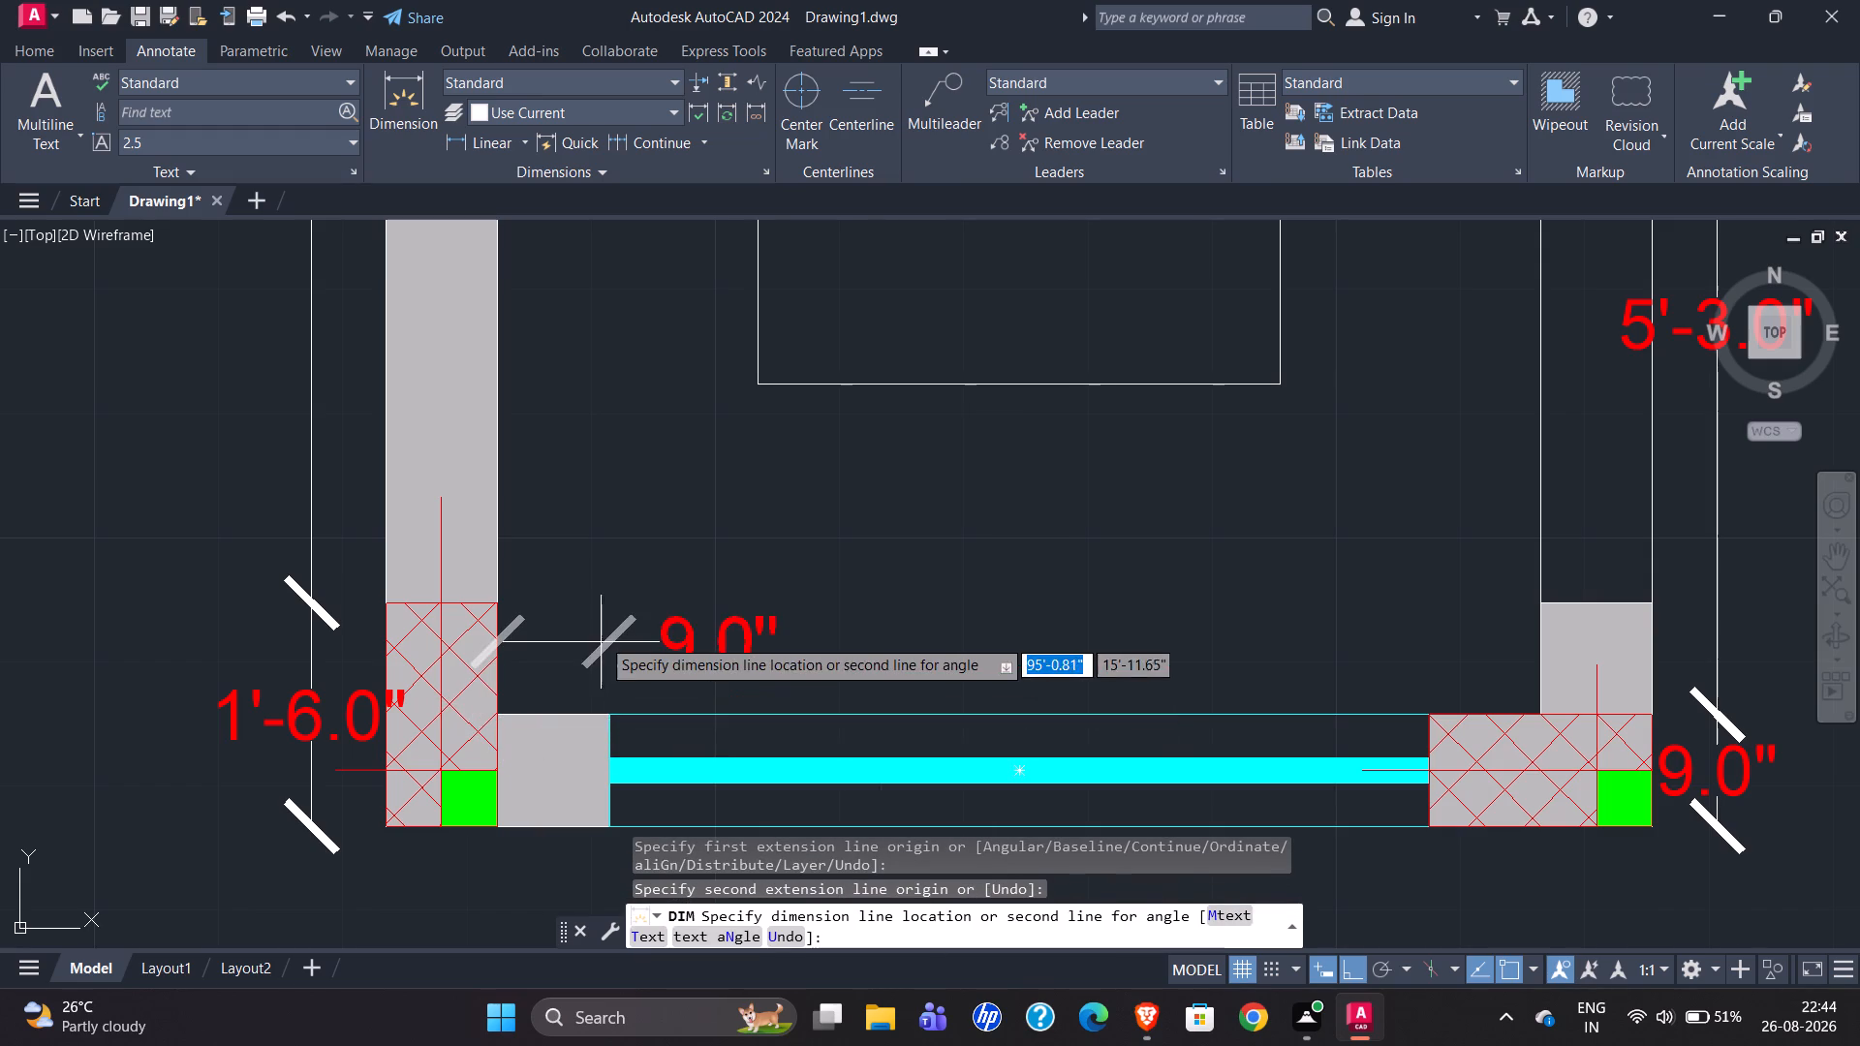
click(608, 647)
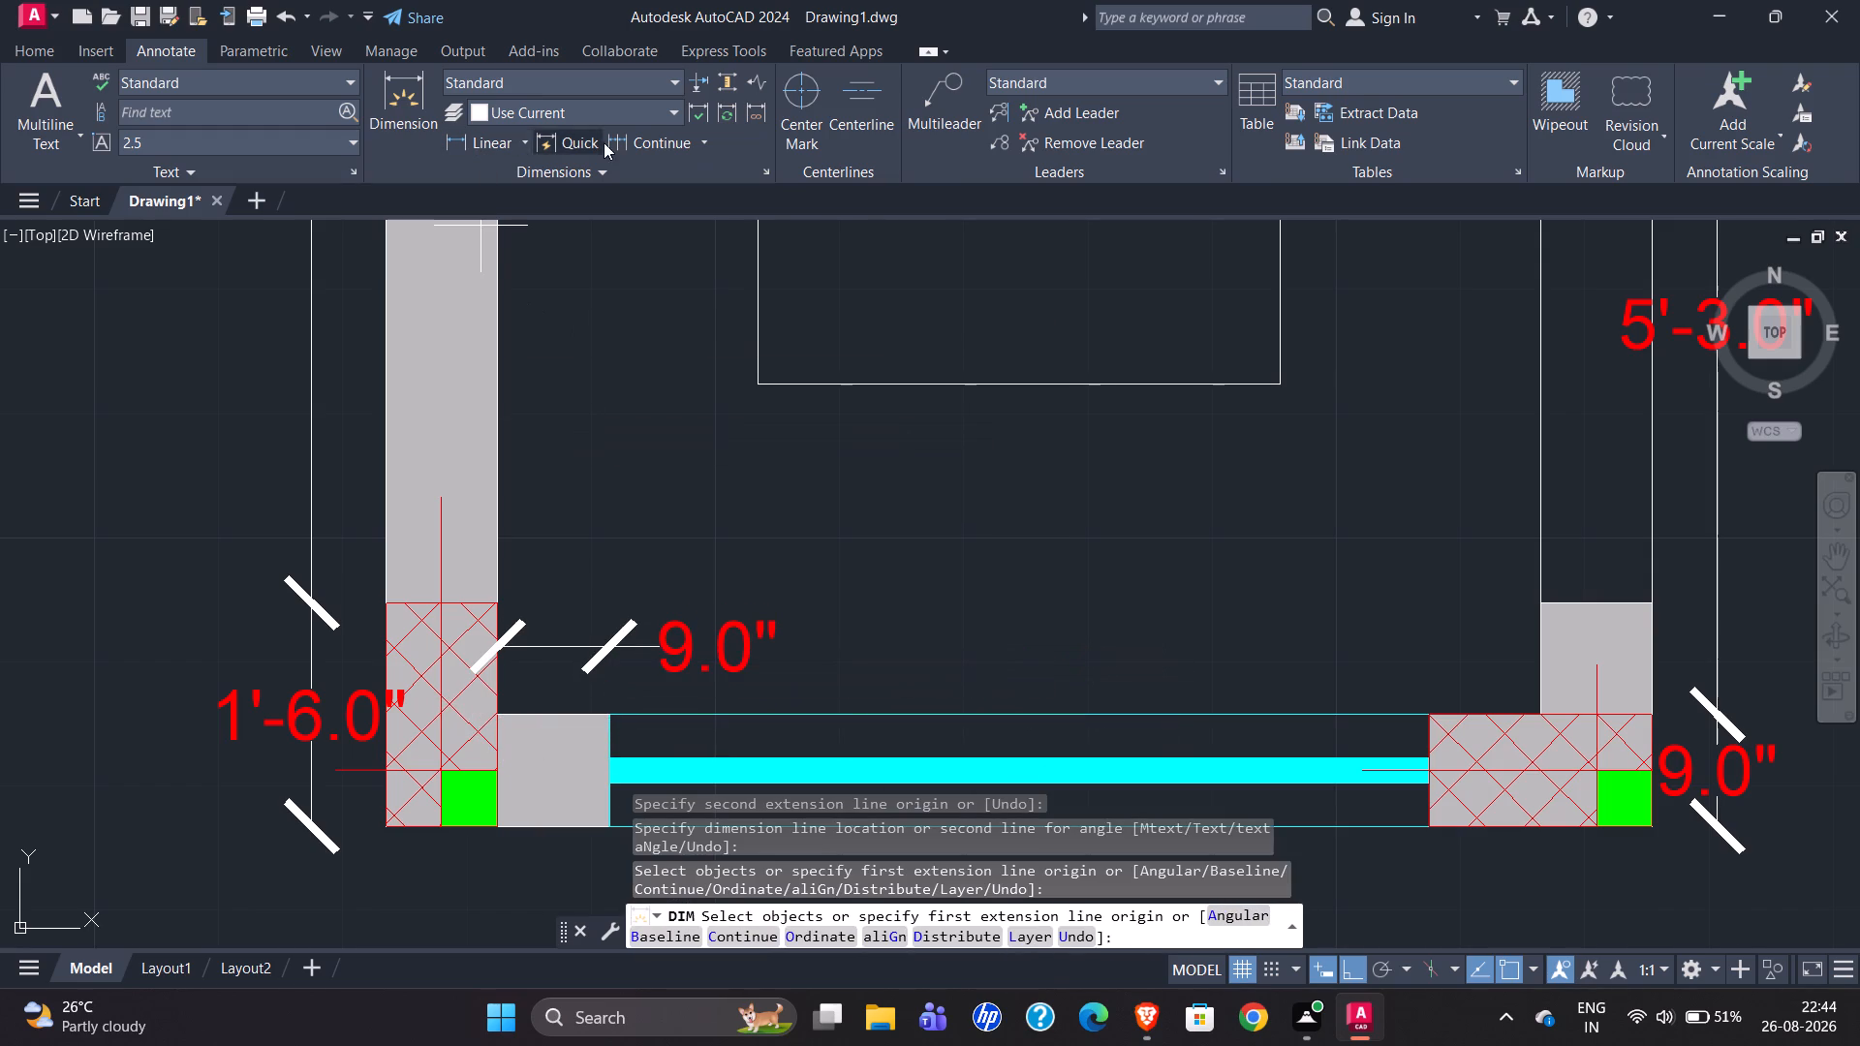
Continue the south dimension chain east over the window and the exposed top edge of the southeast column, and end it there.
click(636, 135)
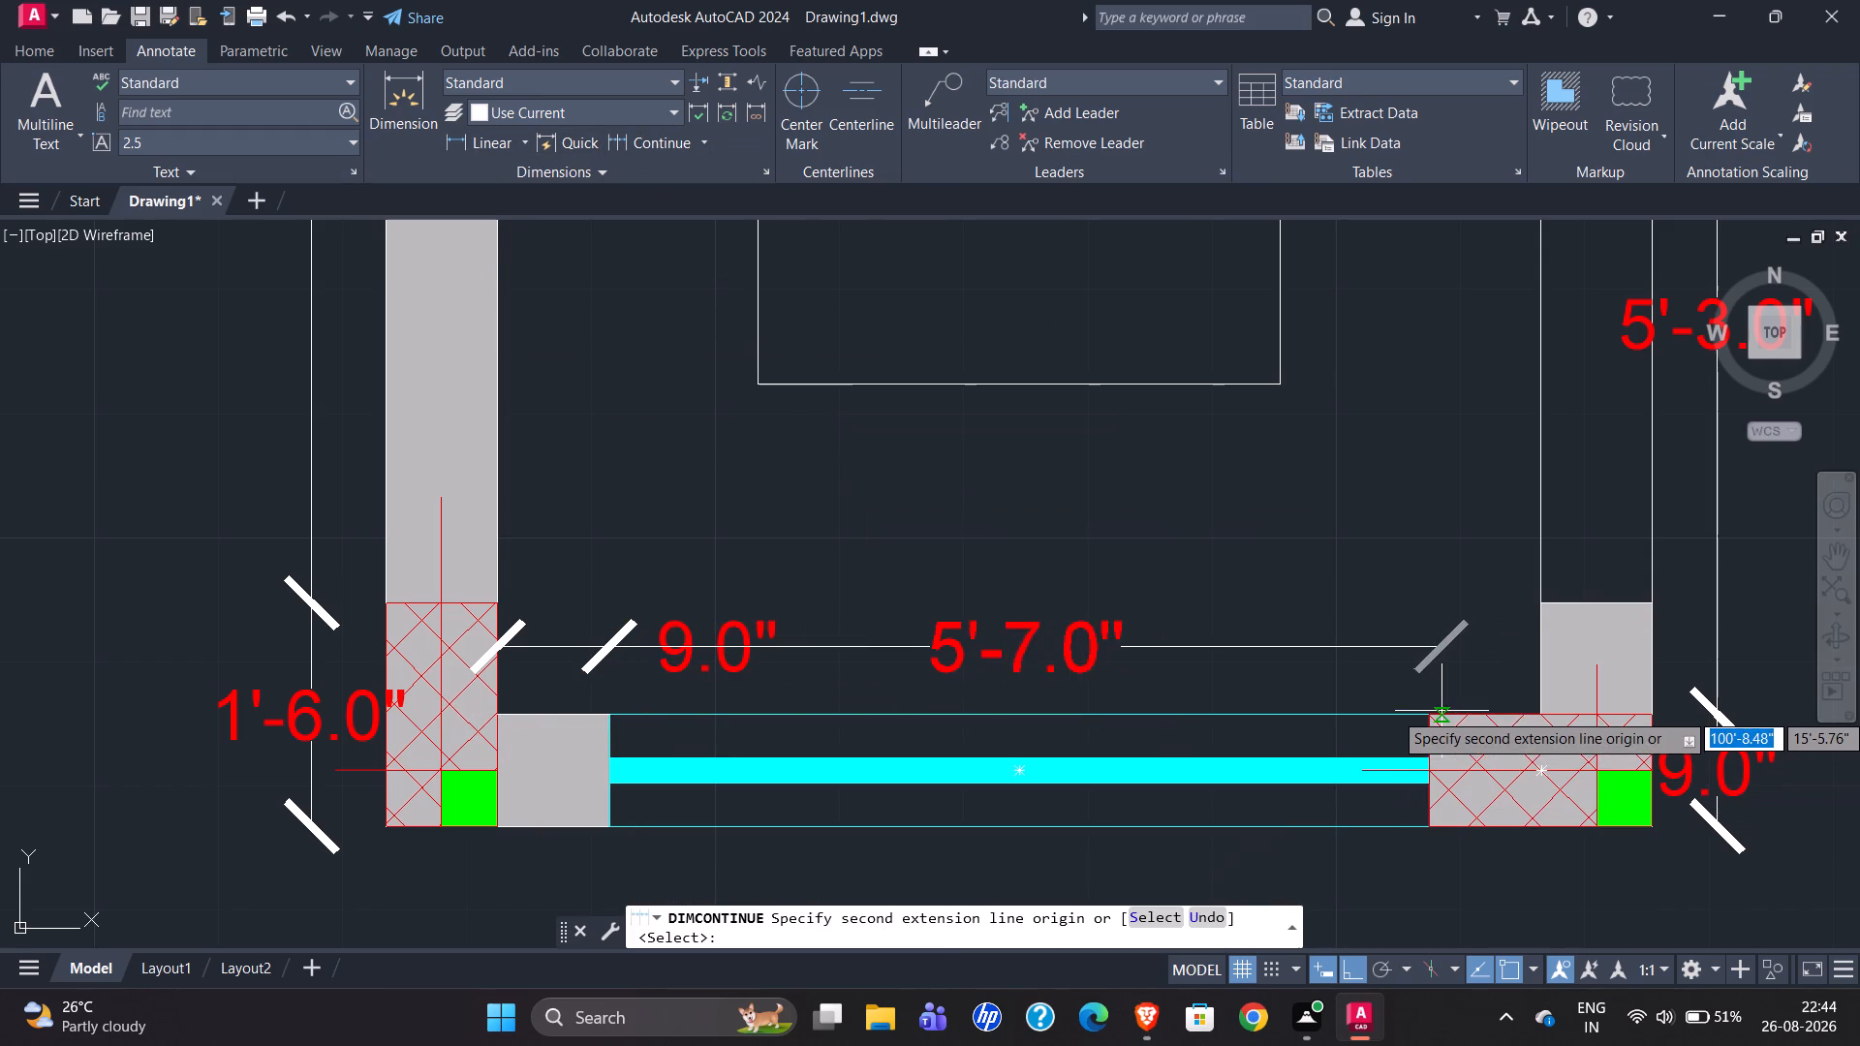
click(1434, 713)
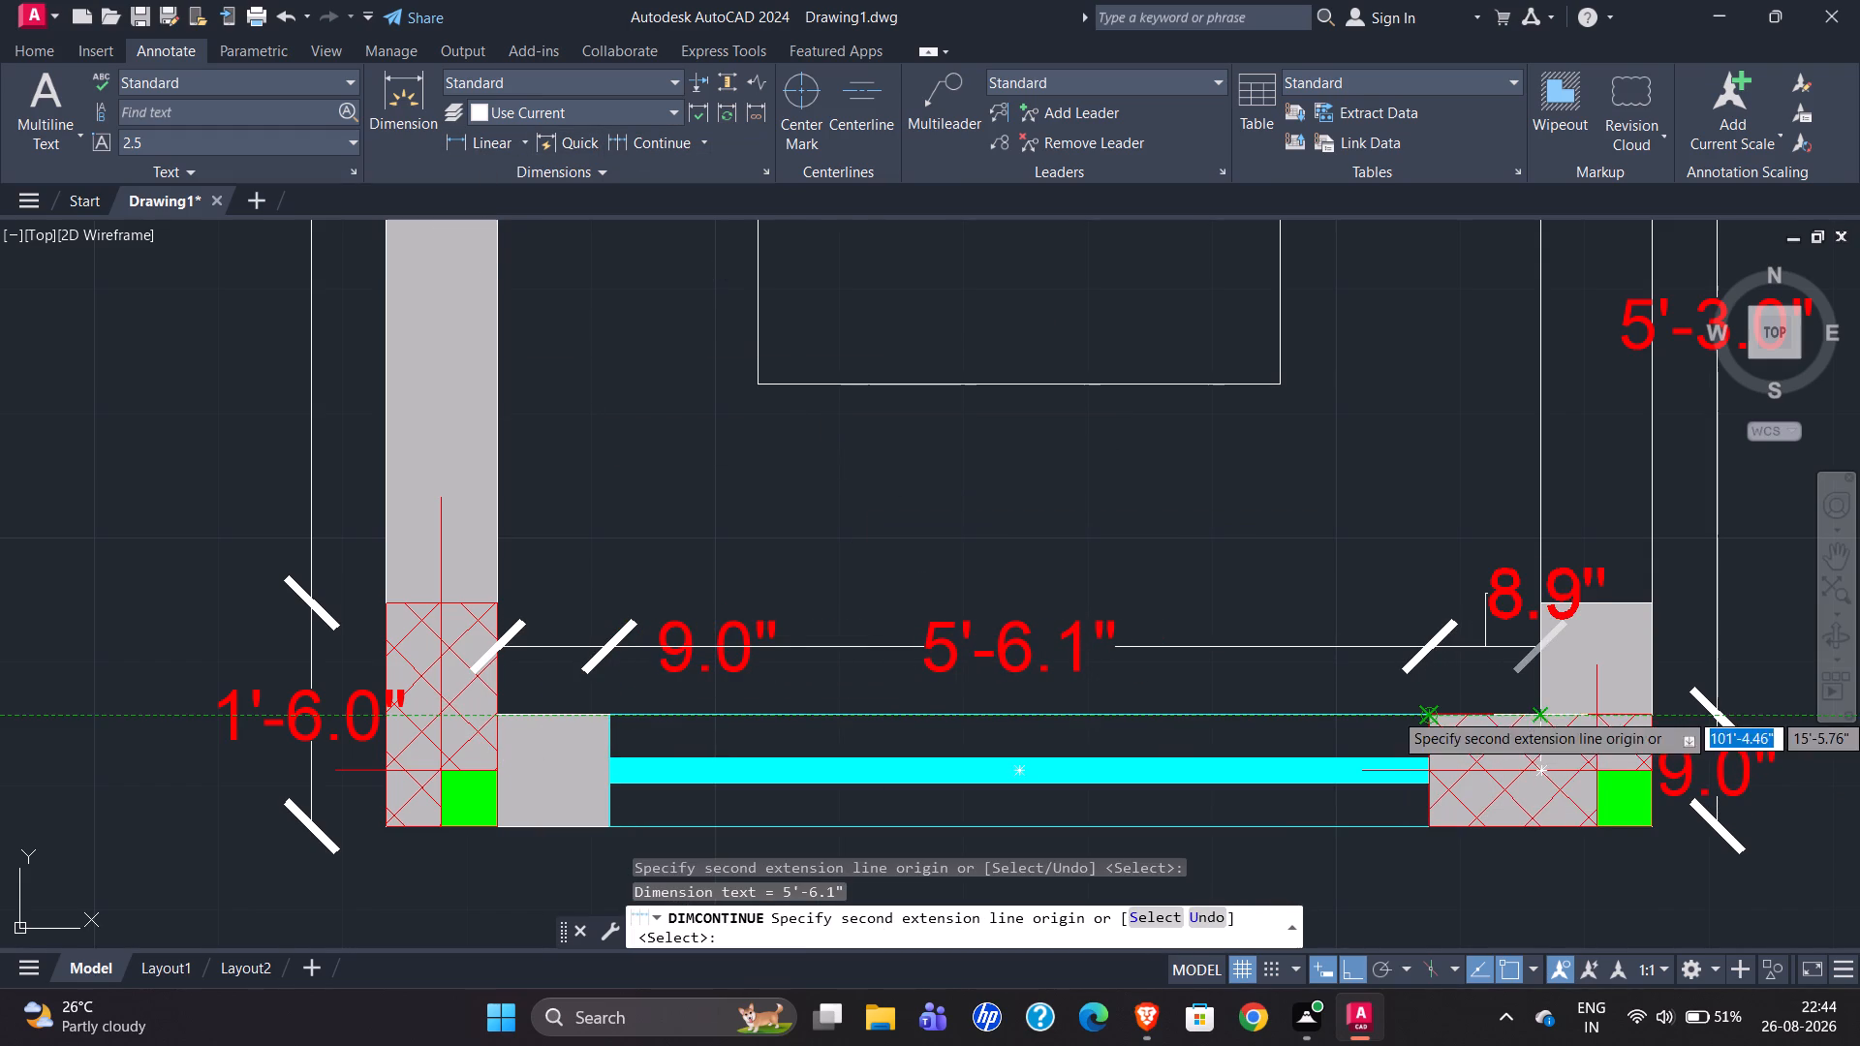
click(1545, 711)
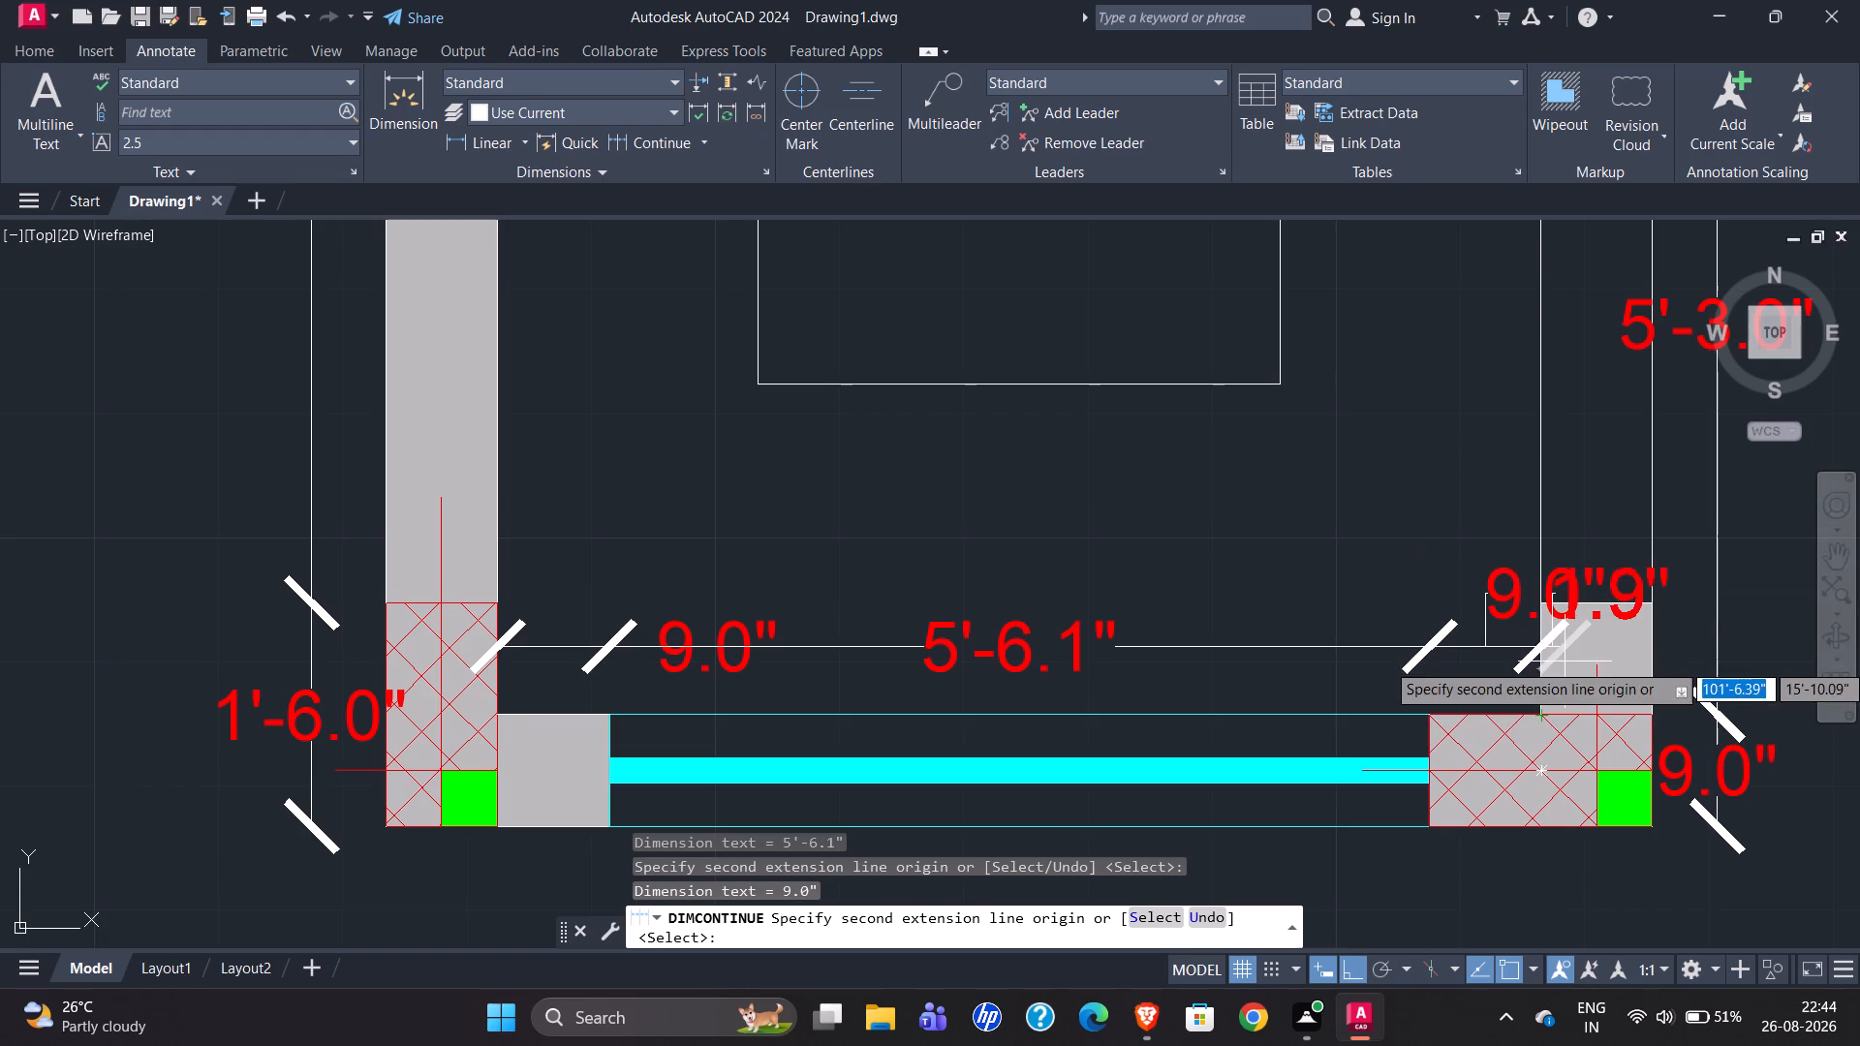
key(Escape)
Dimension the north-south depth of the short wall piece above the southeast column, placing the dimension line just west of it.
click(416, 102)
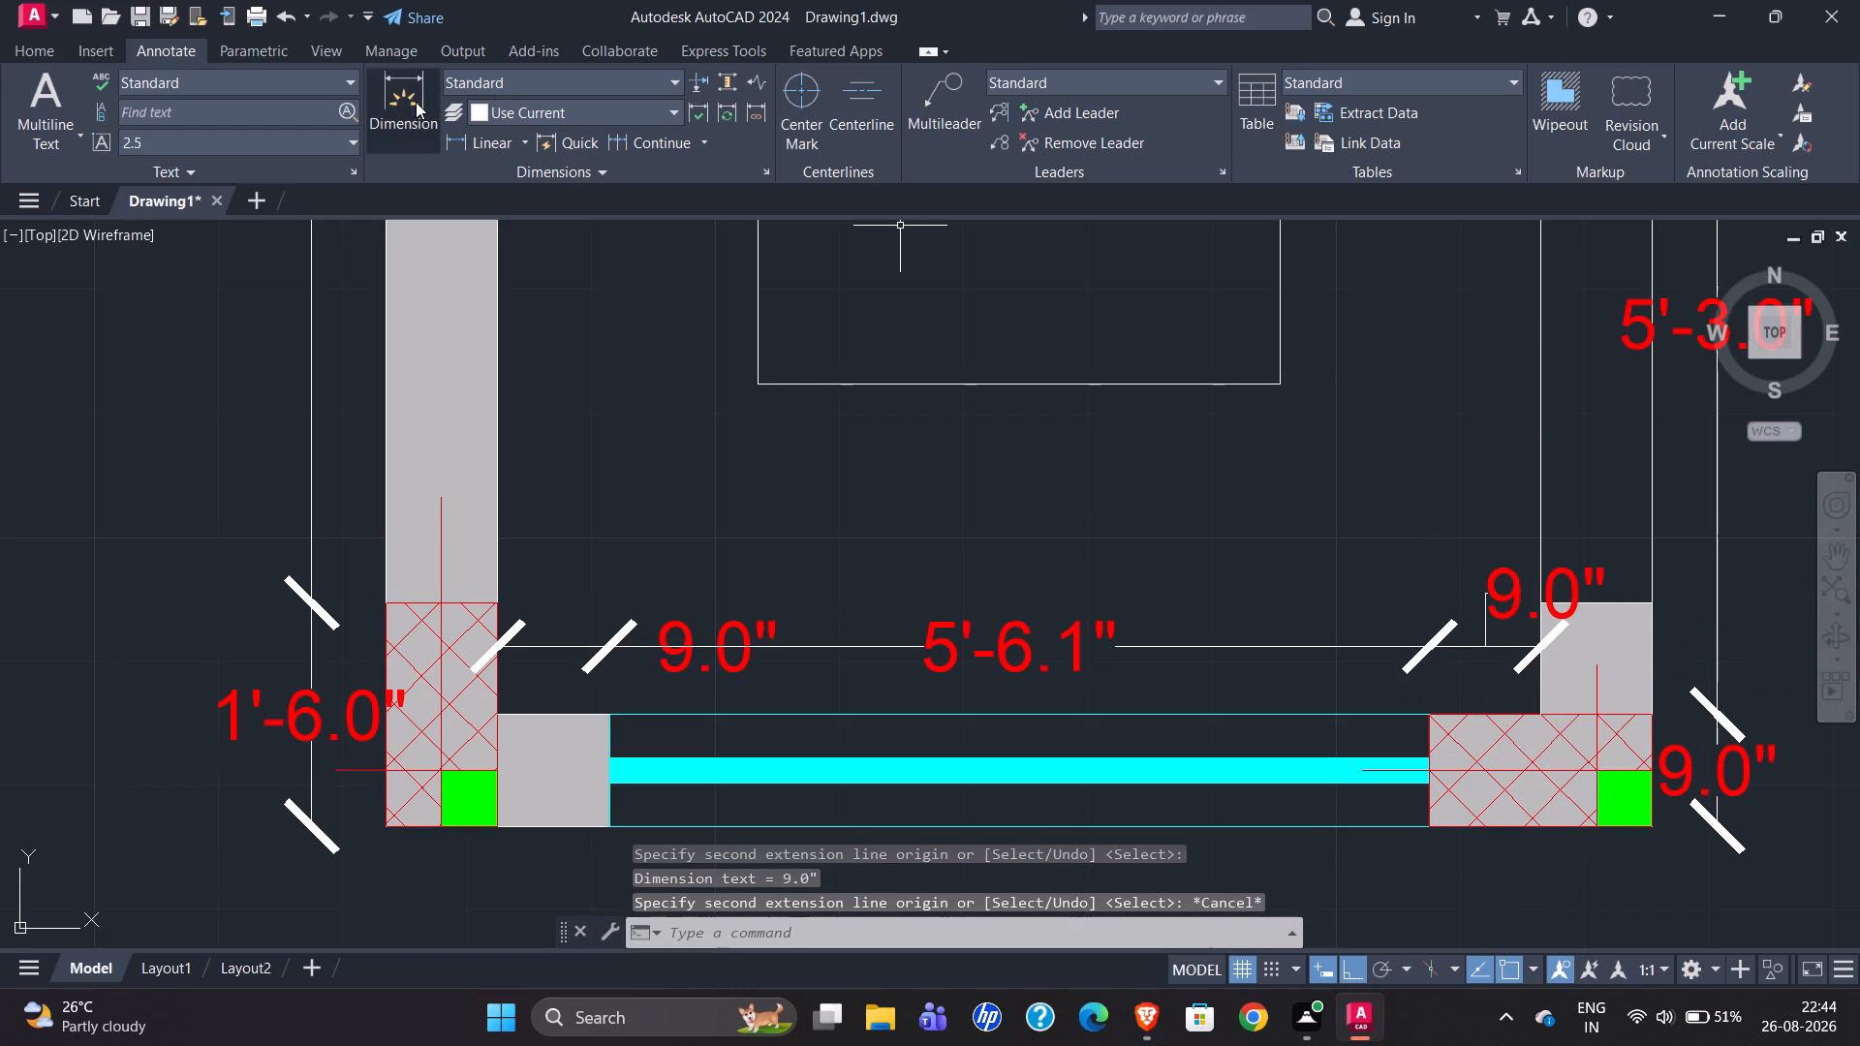
click(1540, 719)
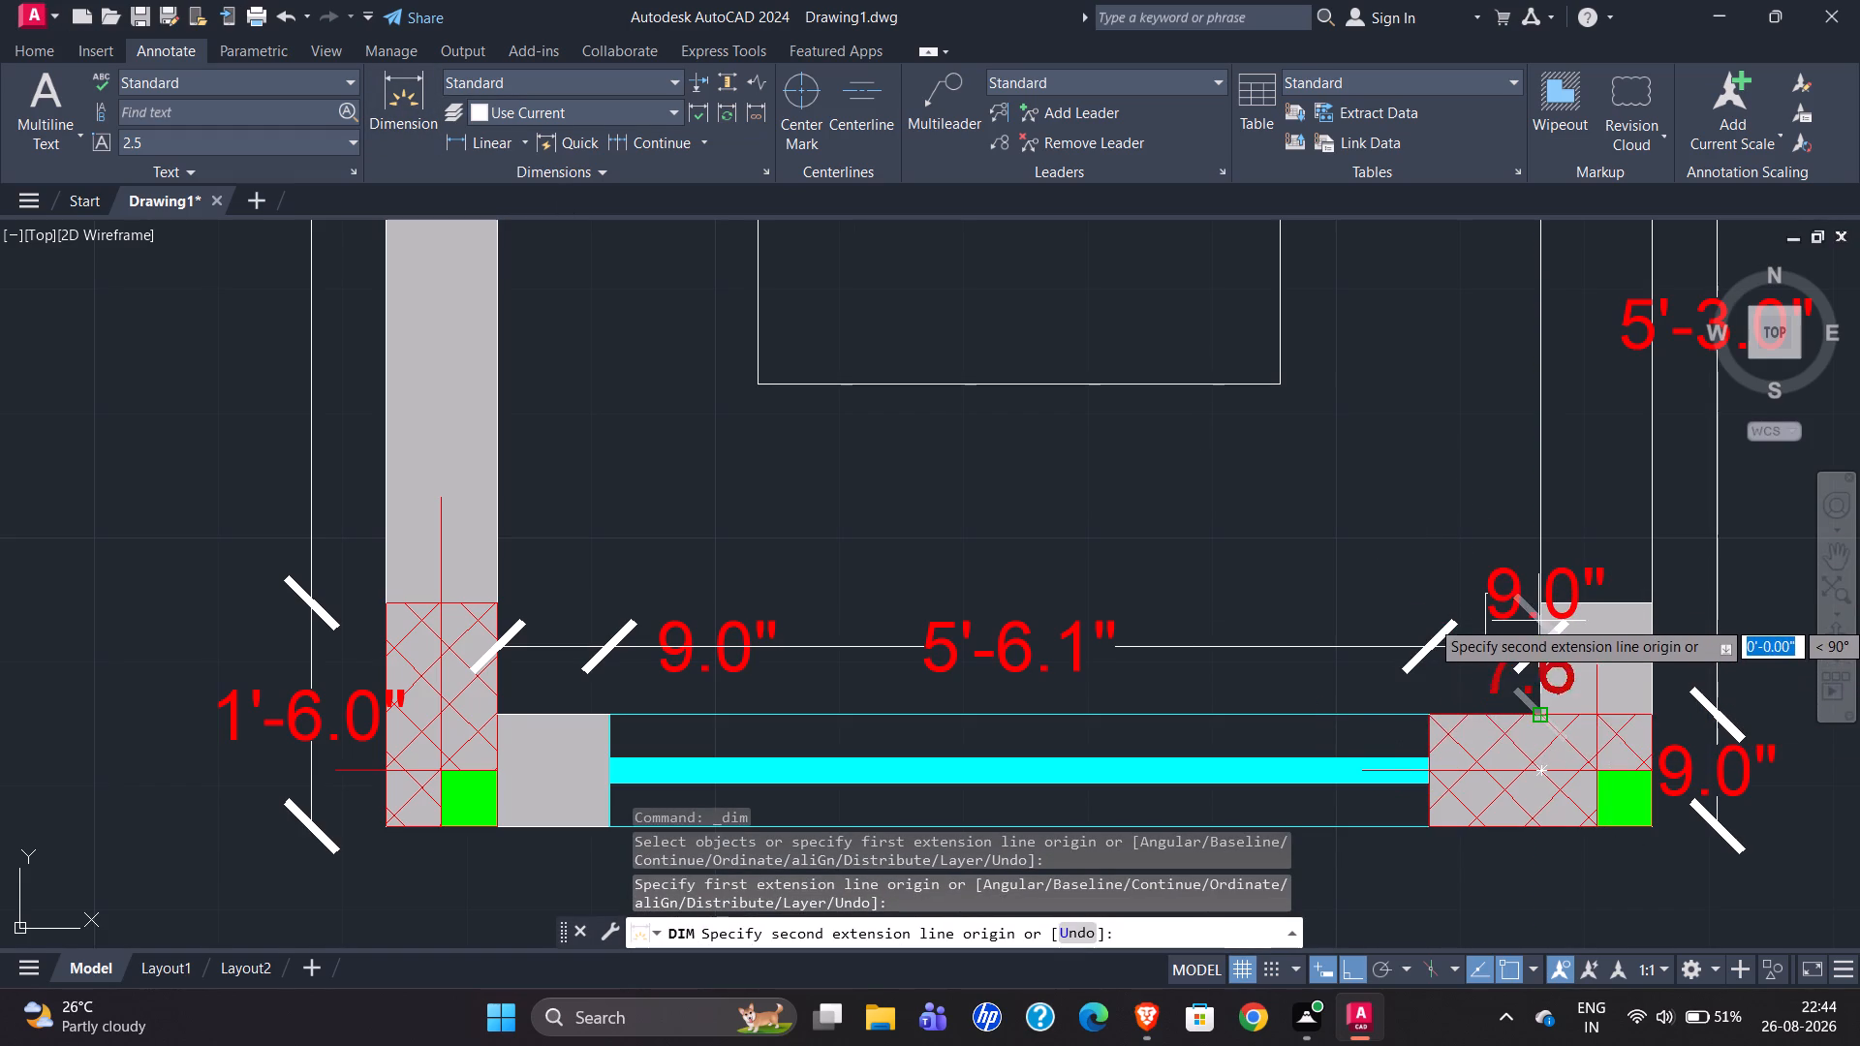
click(1541, 604)
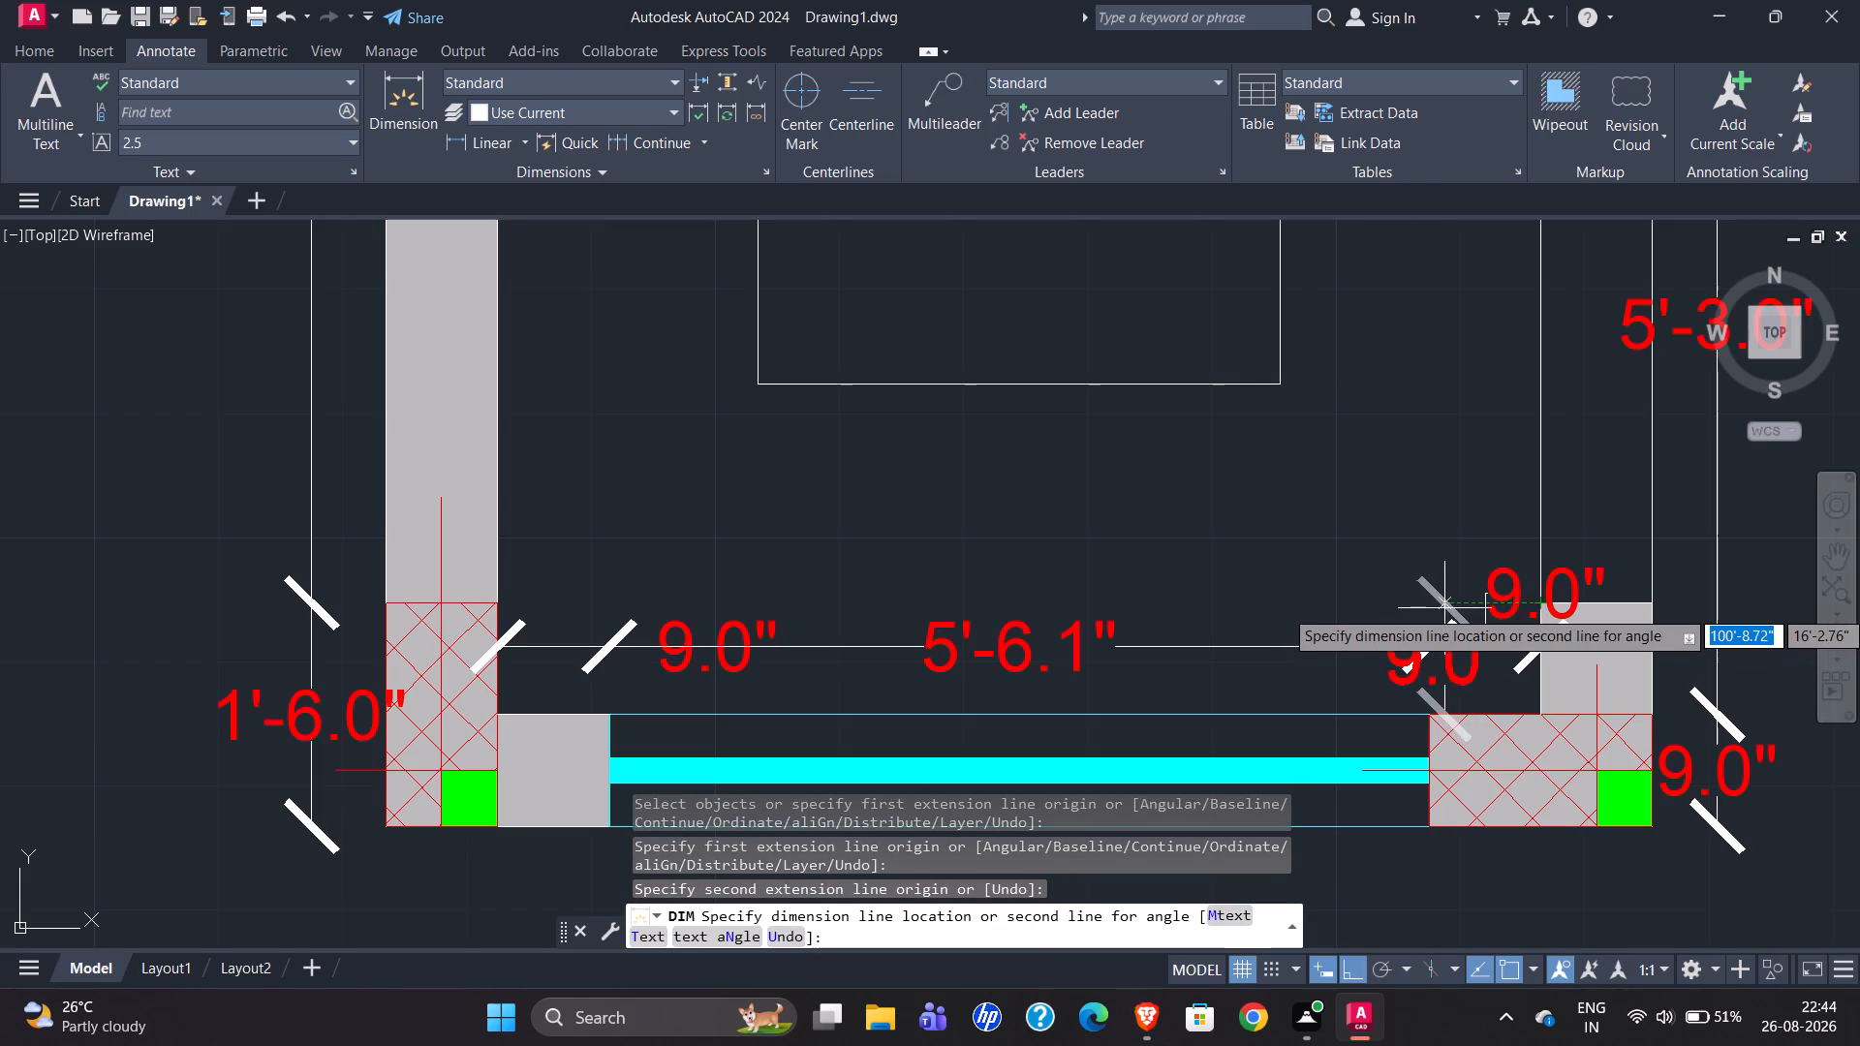
click(1445, 608)
key(Escape)
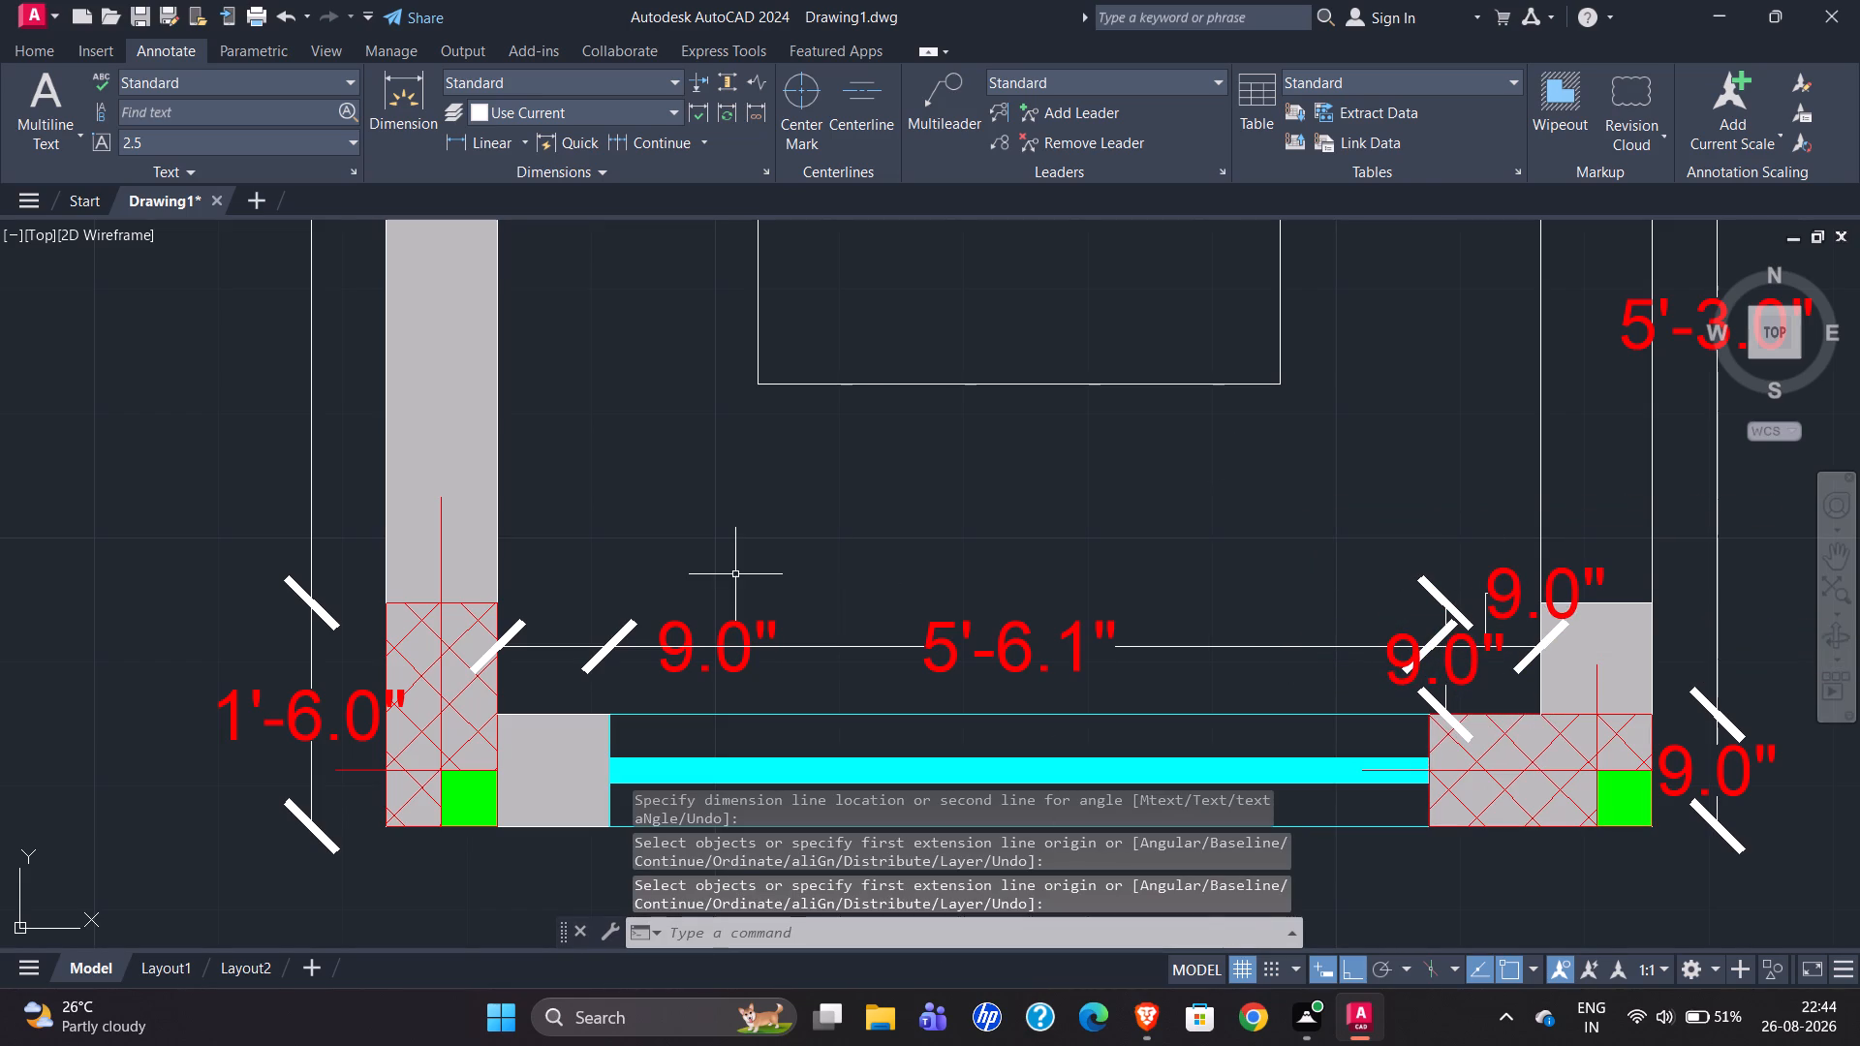
Examine the reference plan's south-side dimensions and compare them with those of the redrawn plan.
scroll(1078, 624, down, 4)
scroll(1258, 606, down, 1)
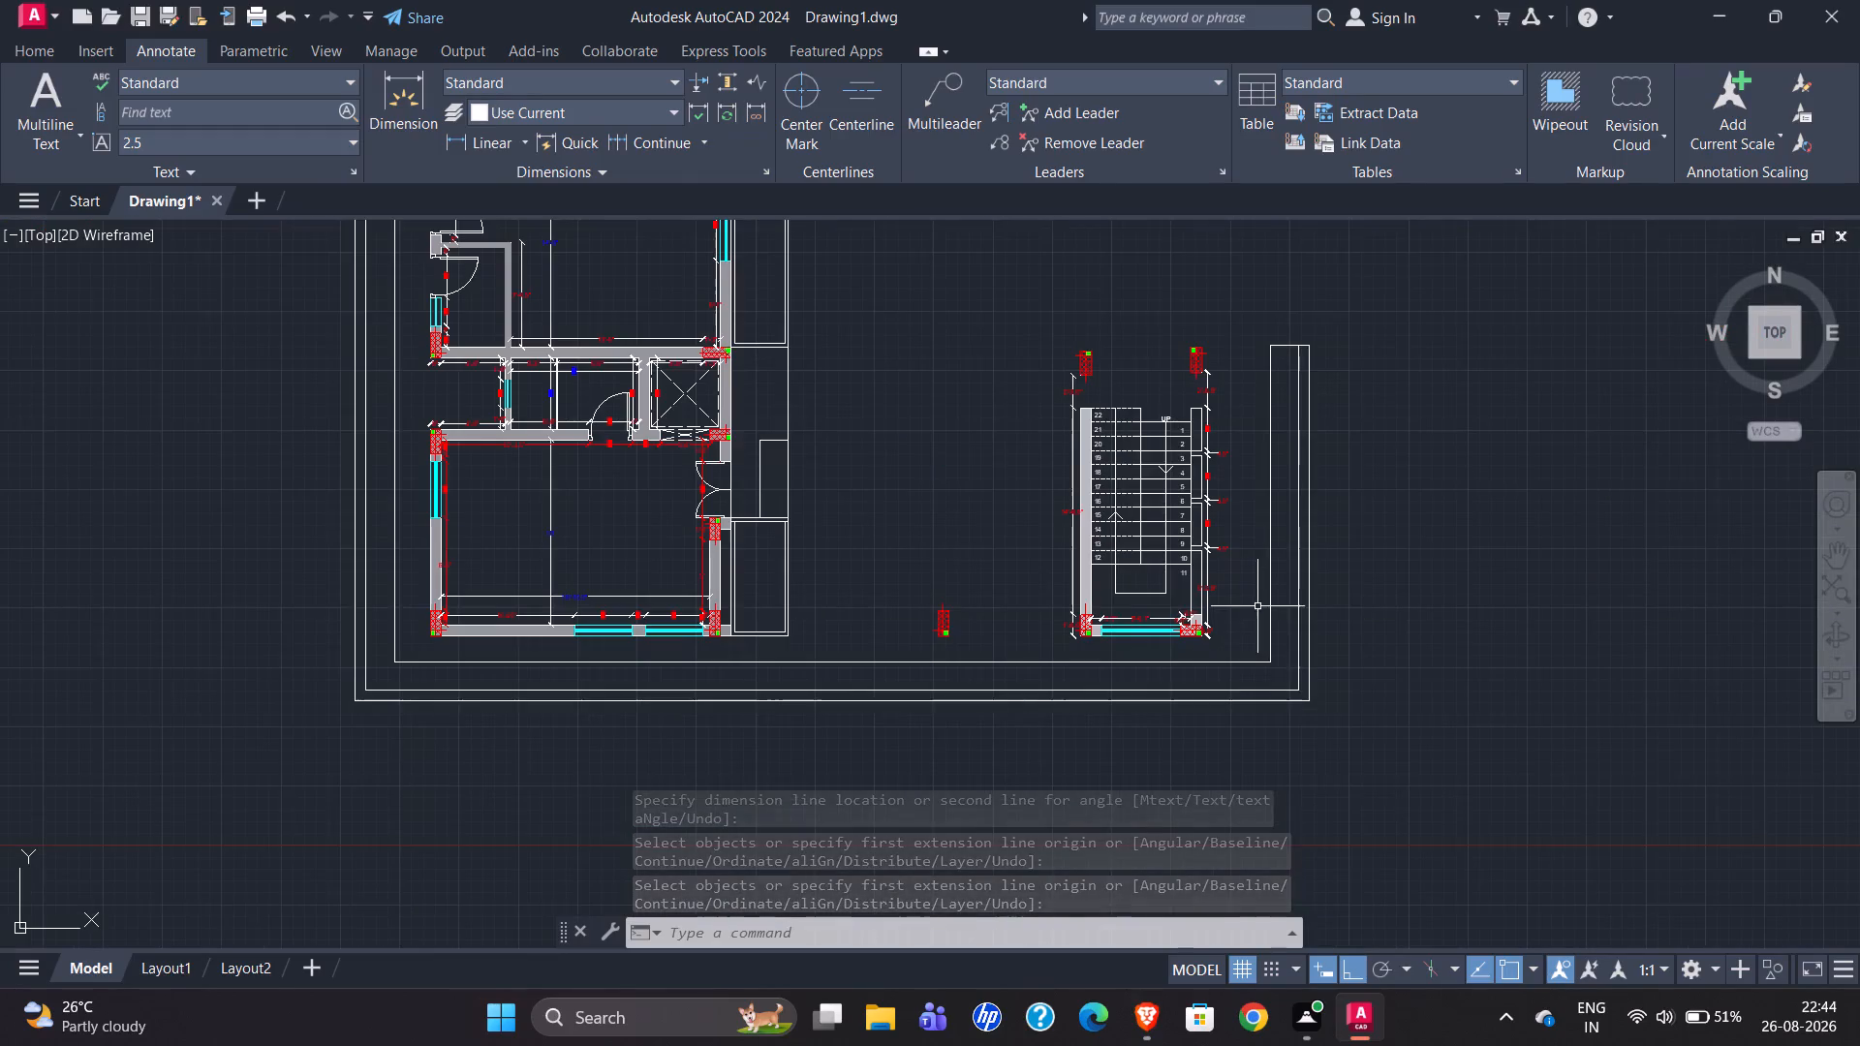
scroll(608, 616, up, 4)
scroll(729, 611, down, 6)
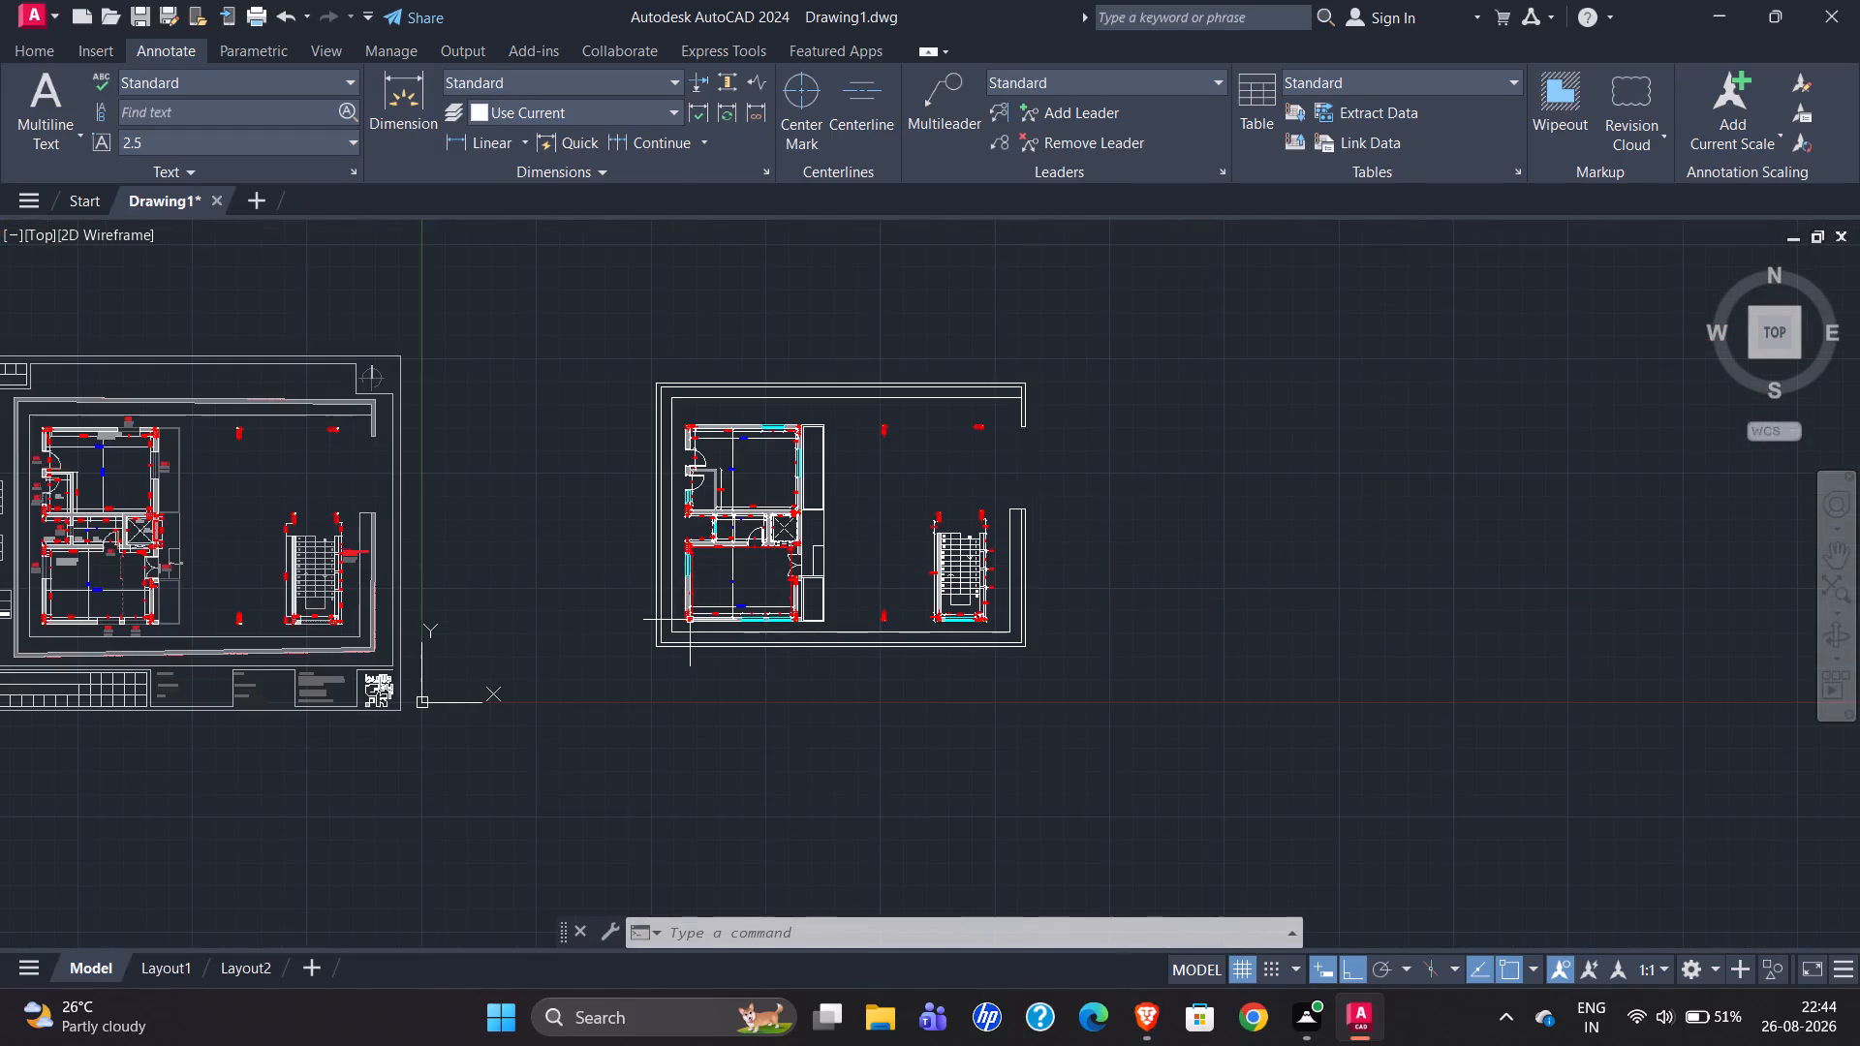
scroll(54, 633, up, 3)
scroll(301, 575, up, 2)
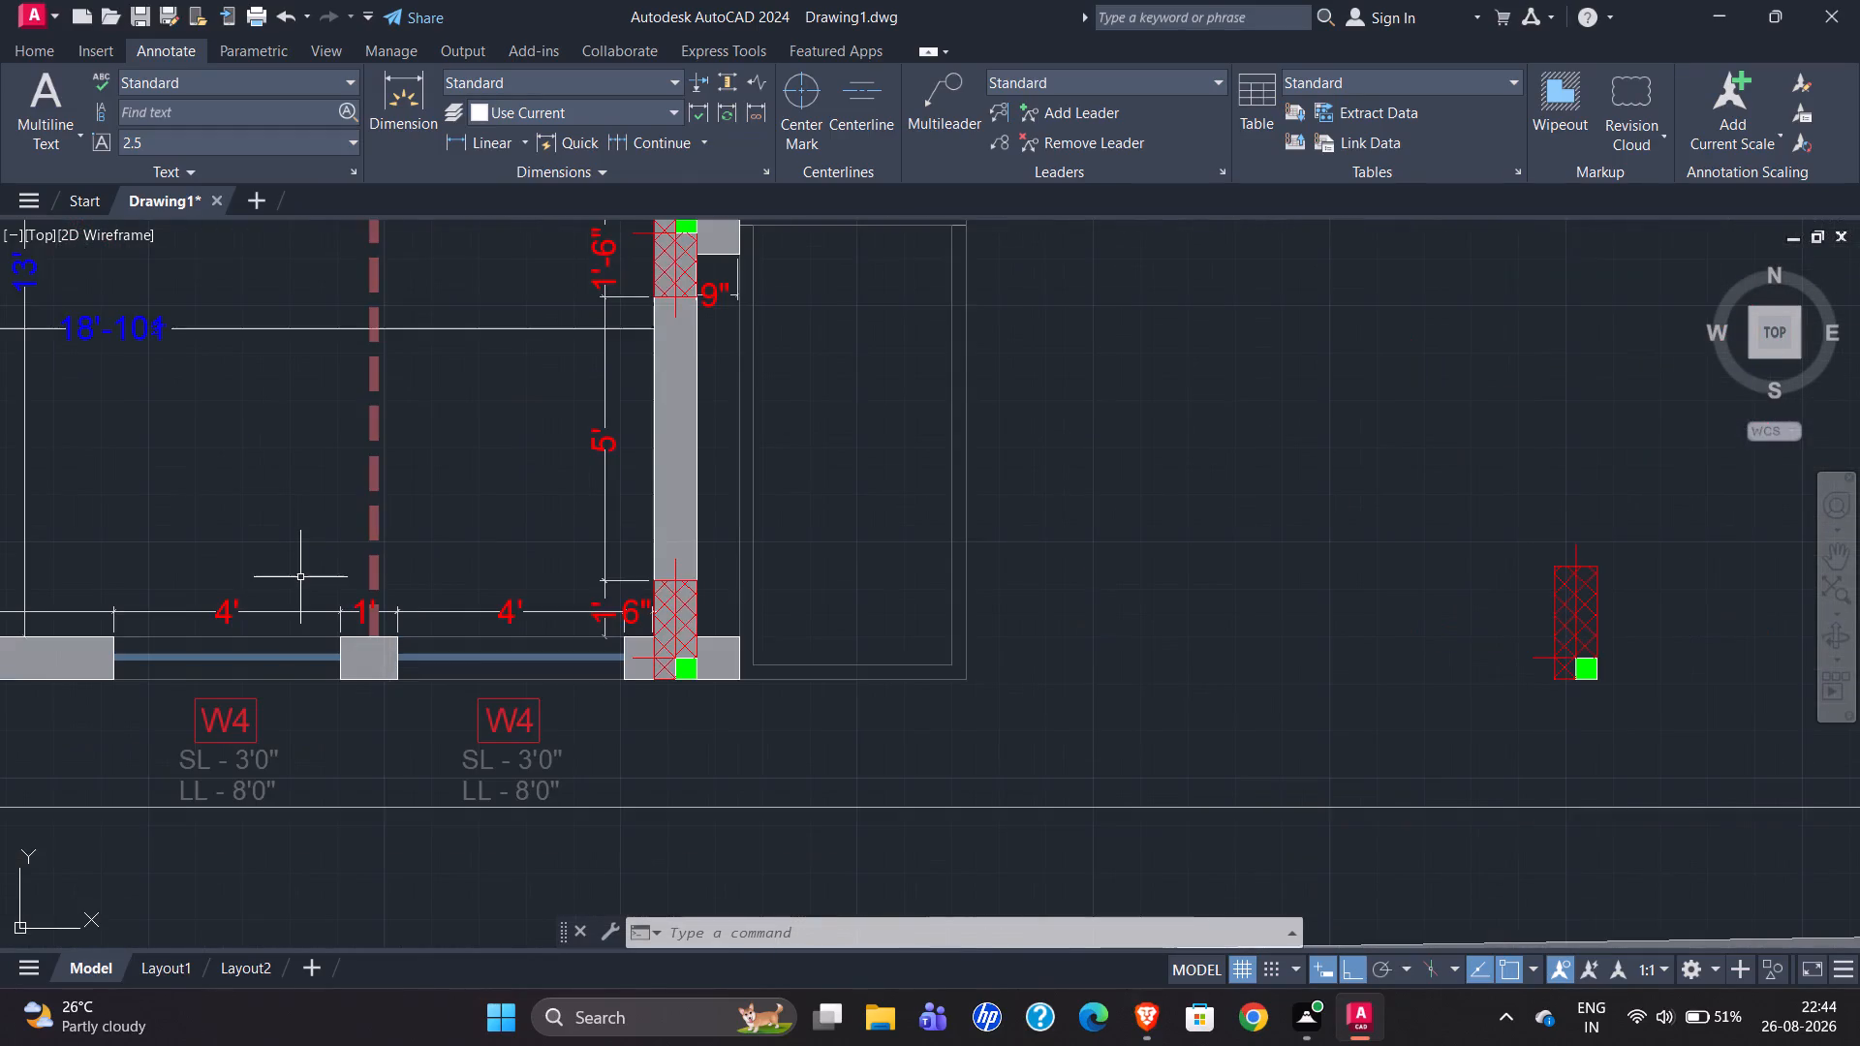
scroll(485, 629, down, 1)
scroll(372, 638, down, 3)
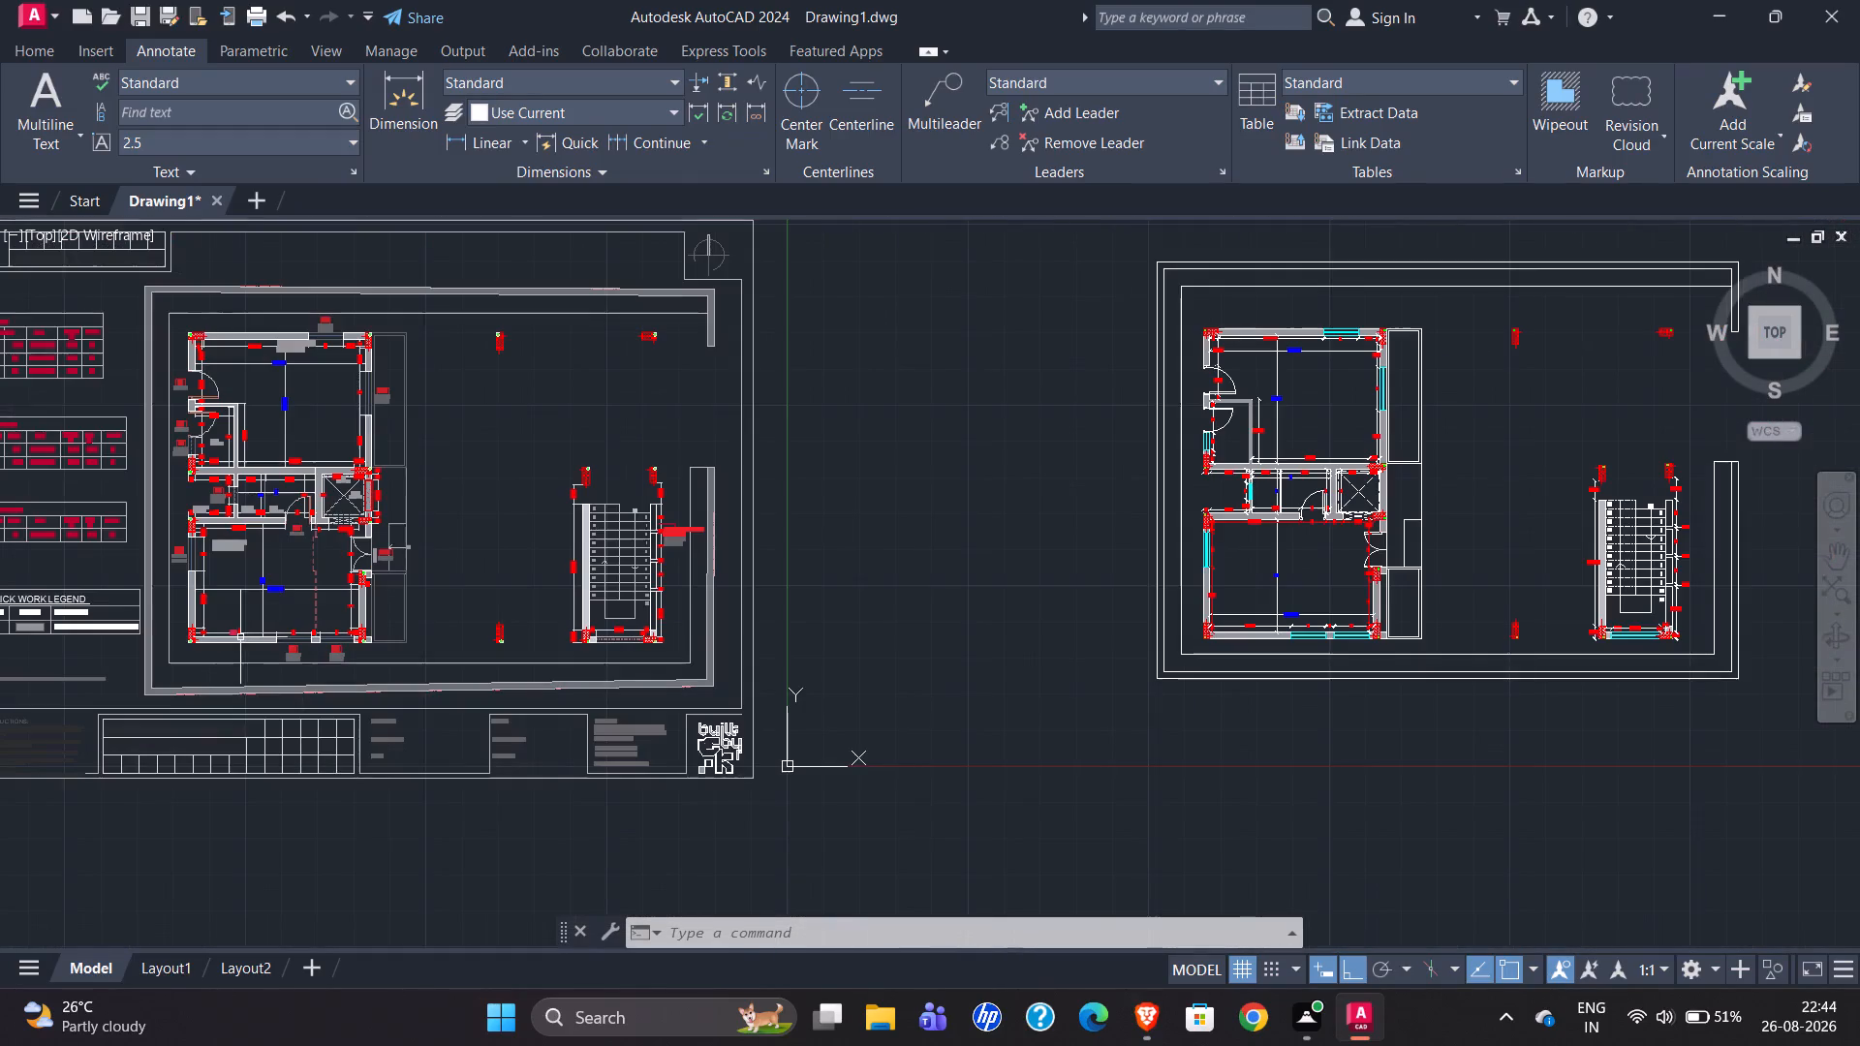
scroll(683, 644, up, 4)
scroll(322, 618, down, 4)
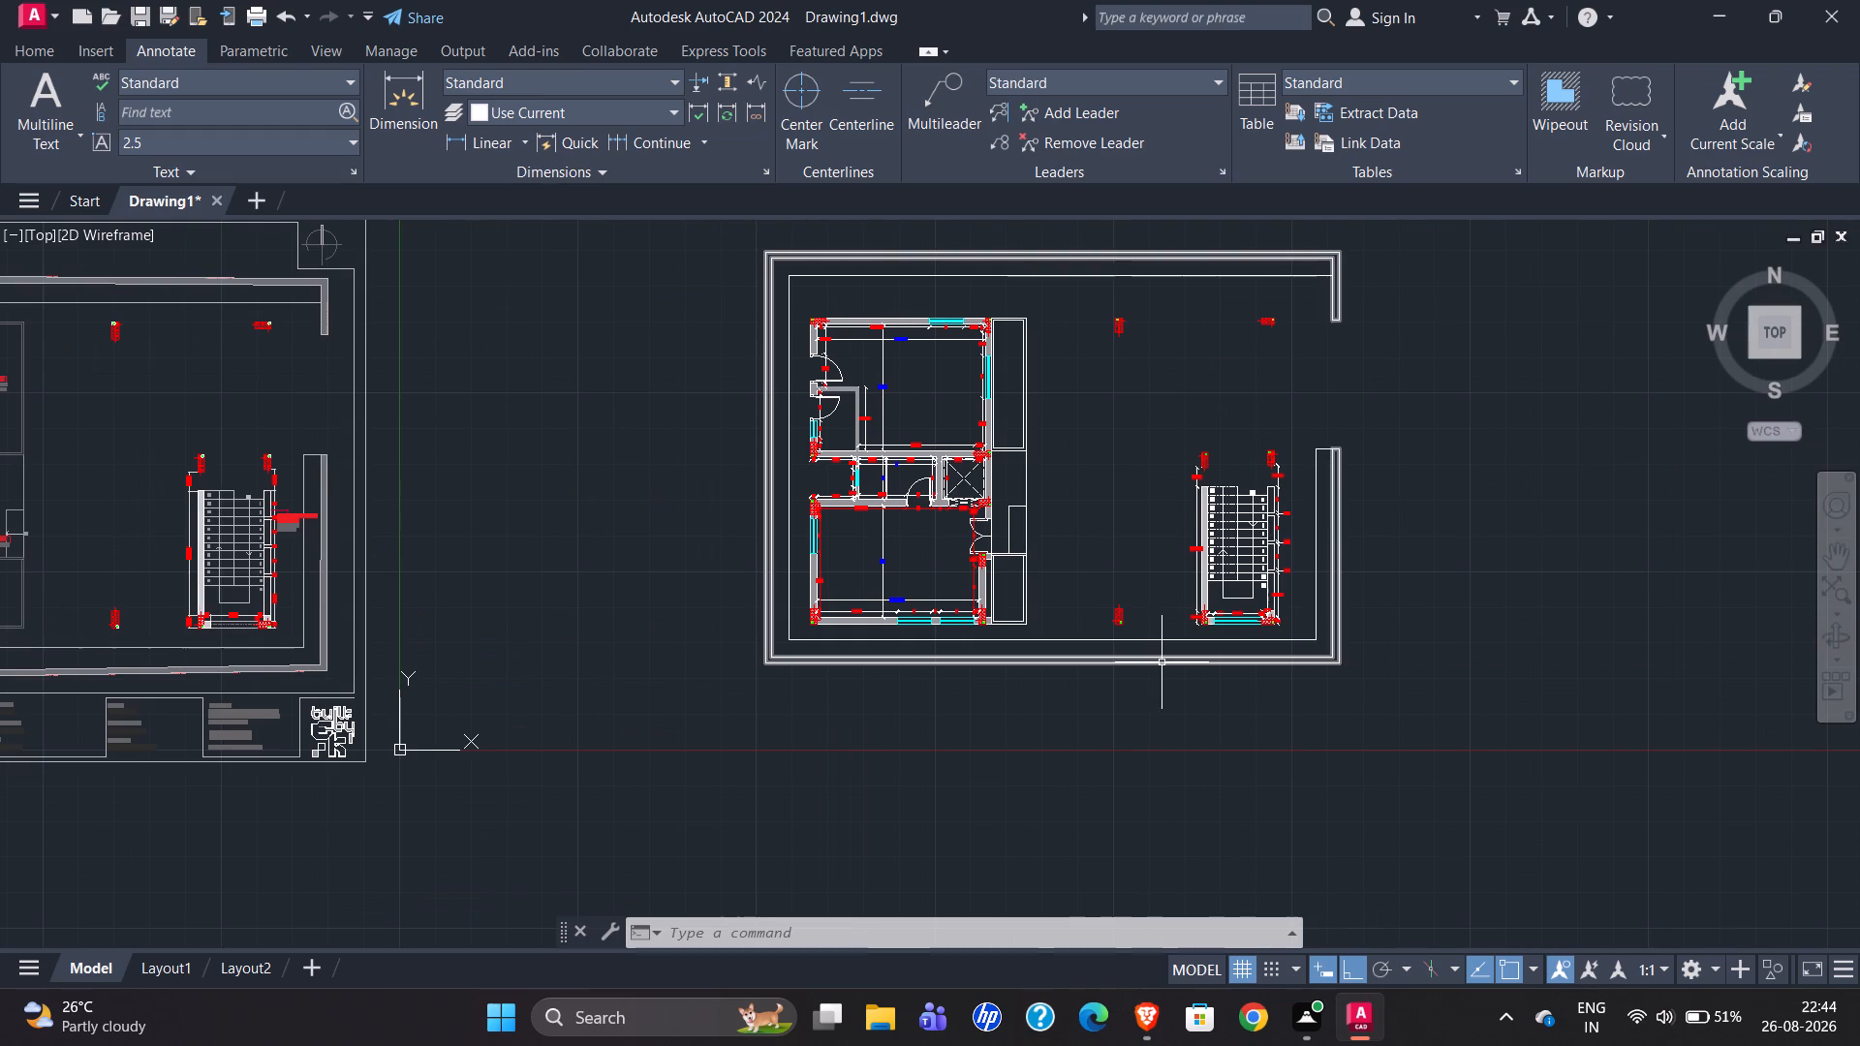
Delete the window dimension from the chain on the redrawn staircase's south side.
scroll(1237, 636, up, 5)
click(1119, 464)
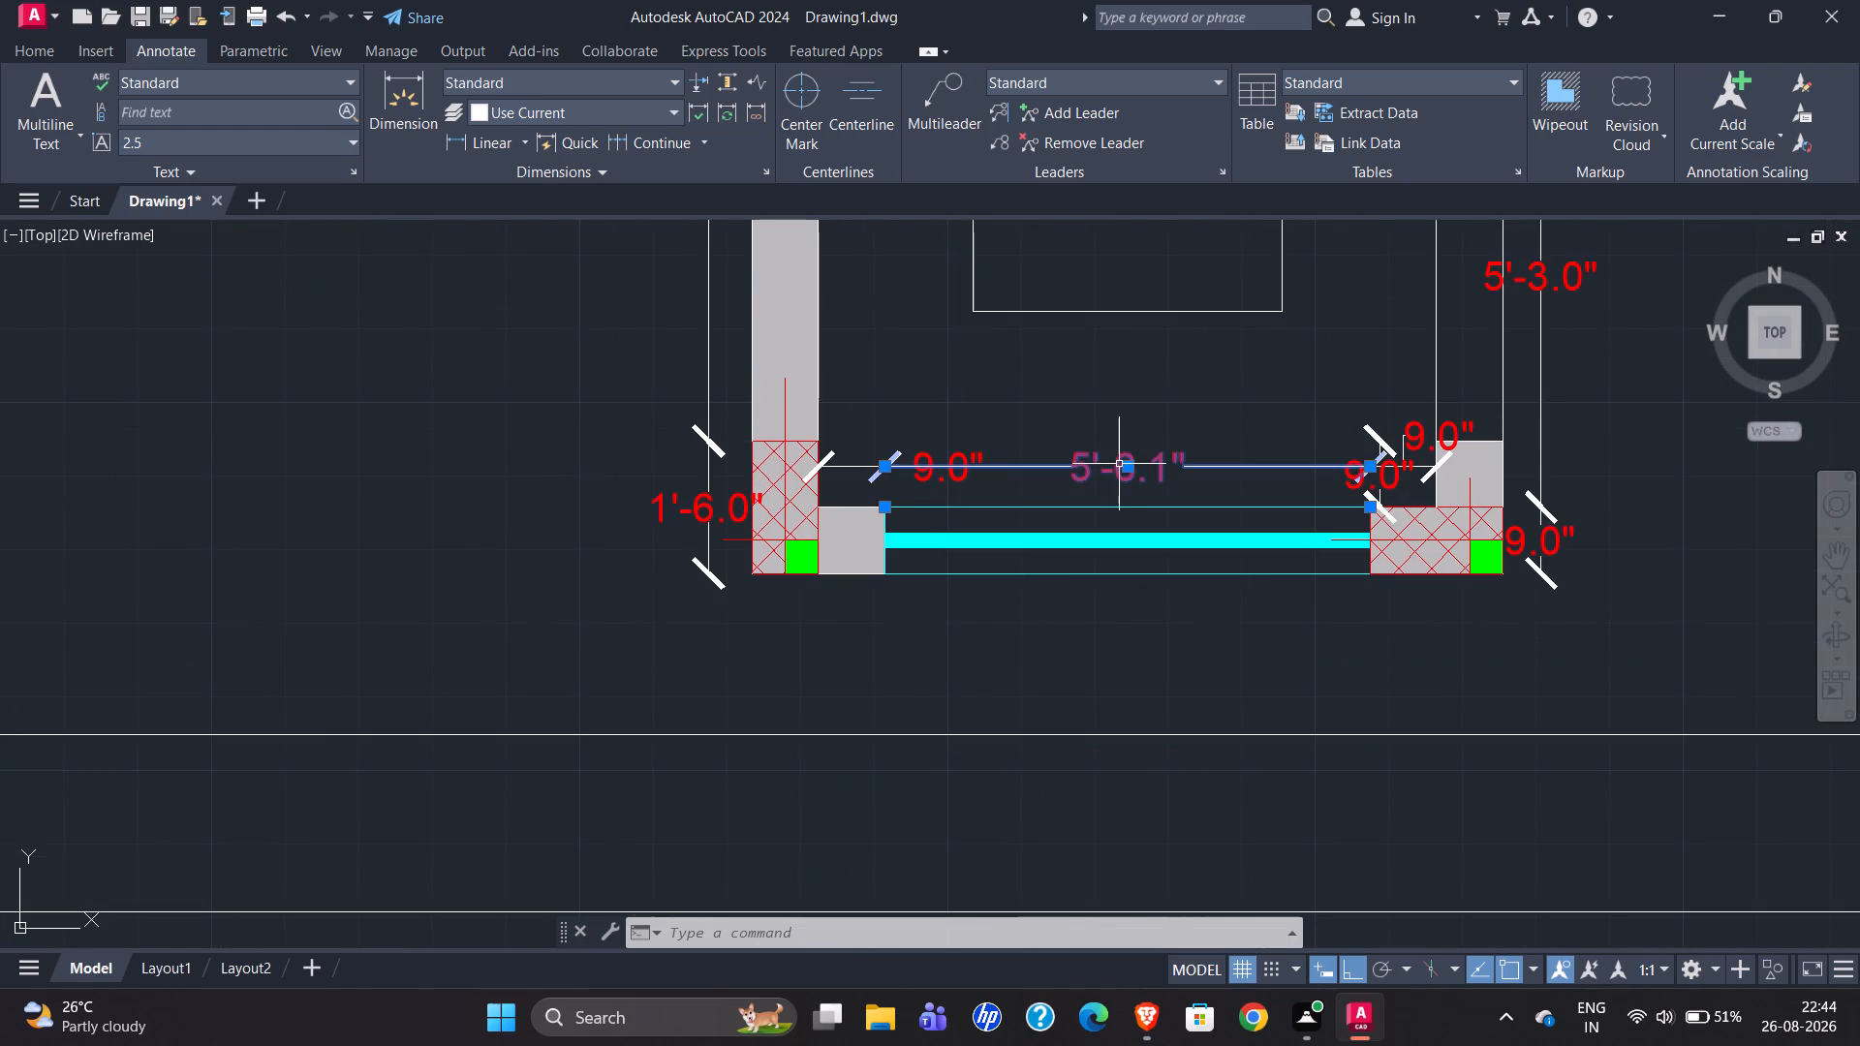
key(Delete)
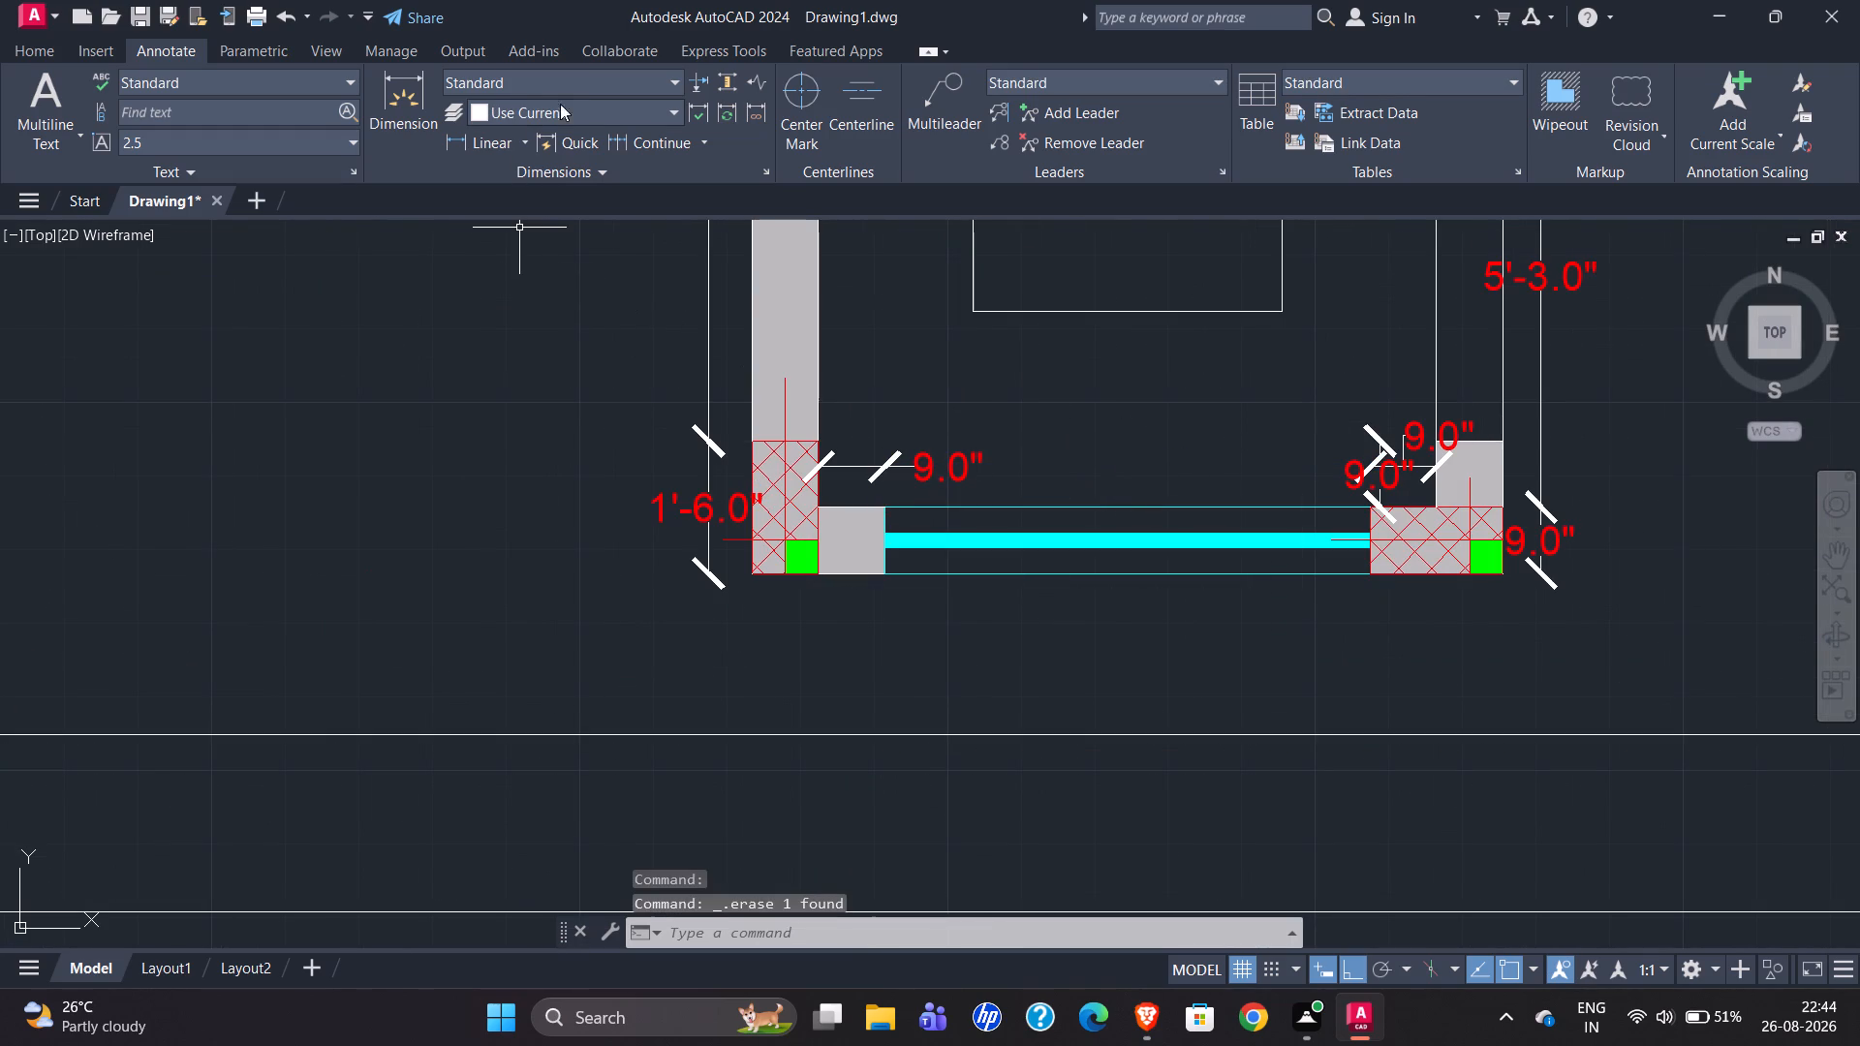
Dimension the south window again from the short wall piece to the window's true east edge, aligning the dimension line with the existing chain.
click(418, 98)
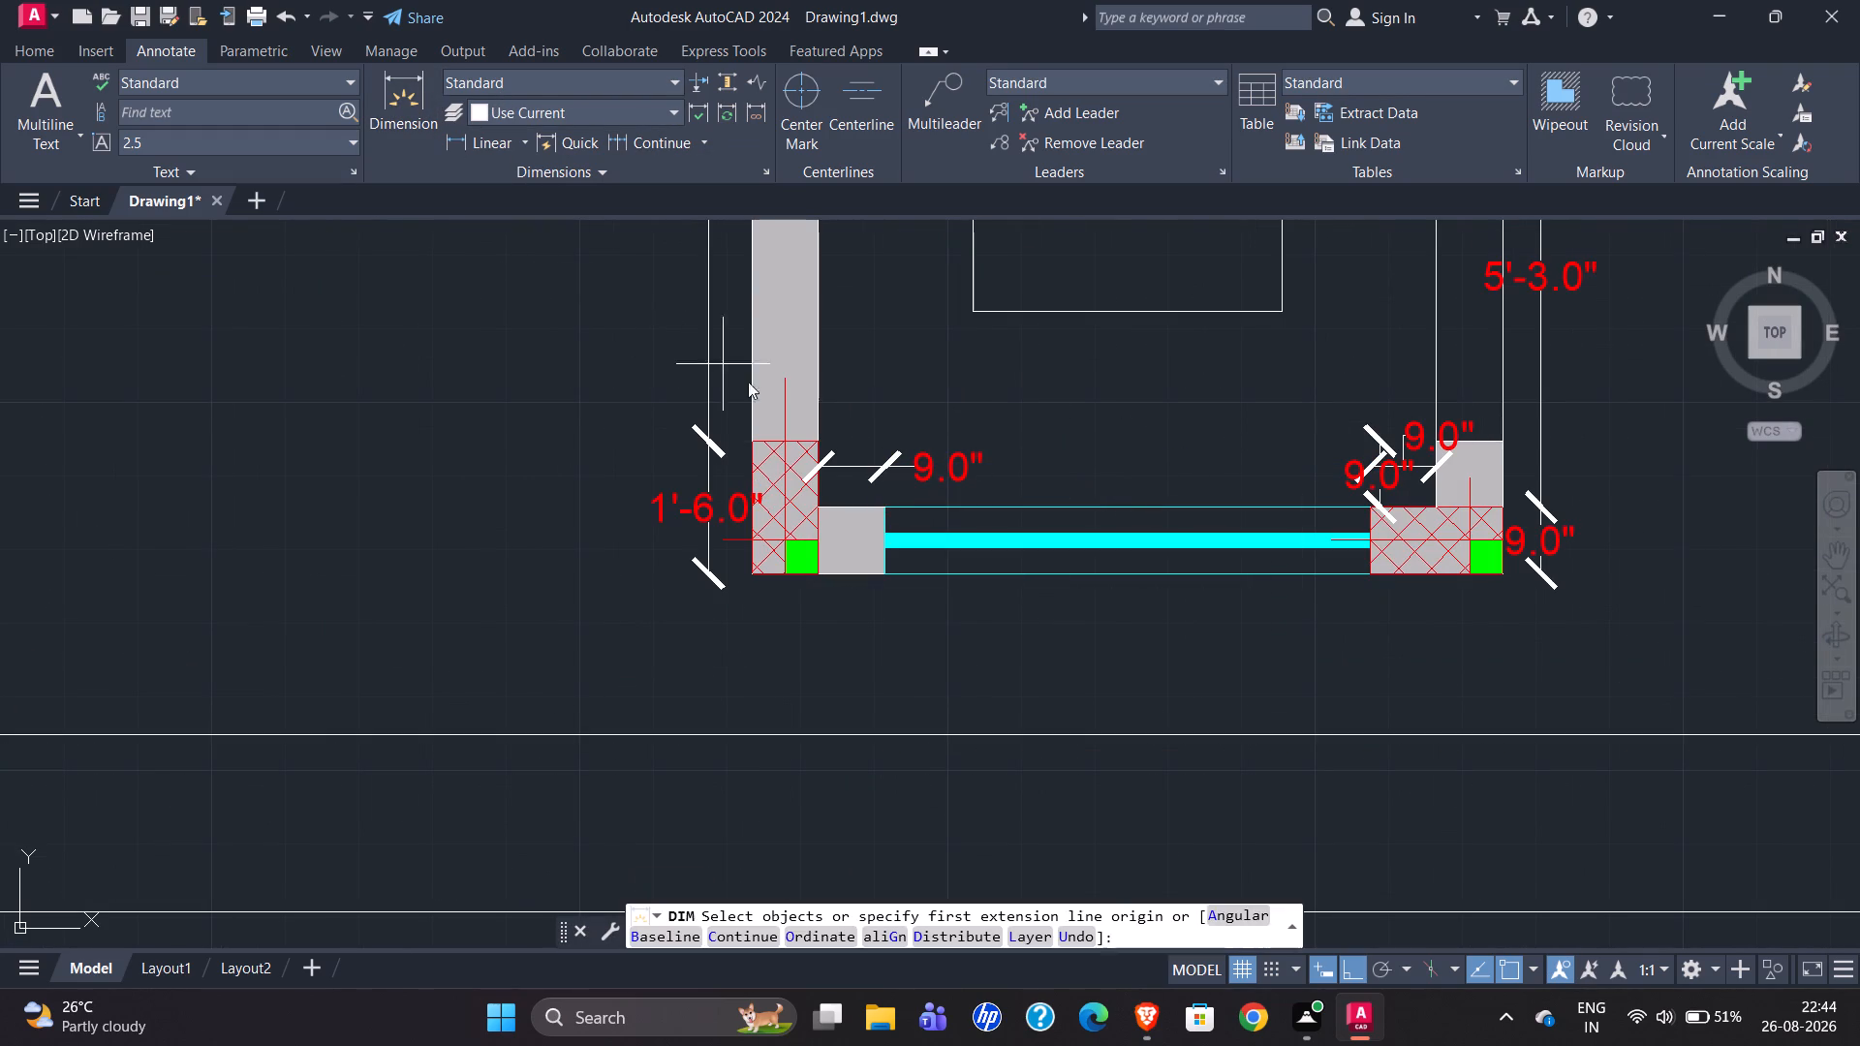
scroll(896, 508, up, 2)
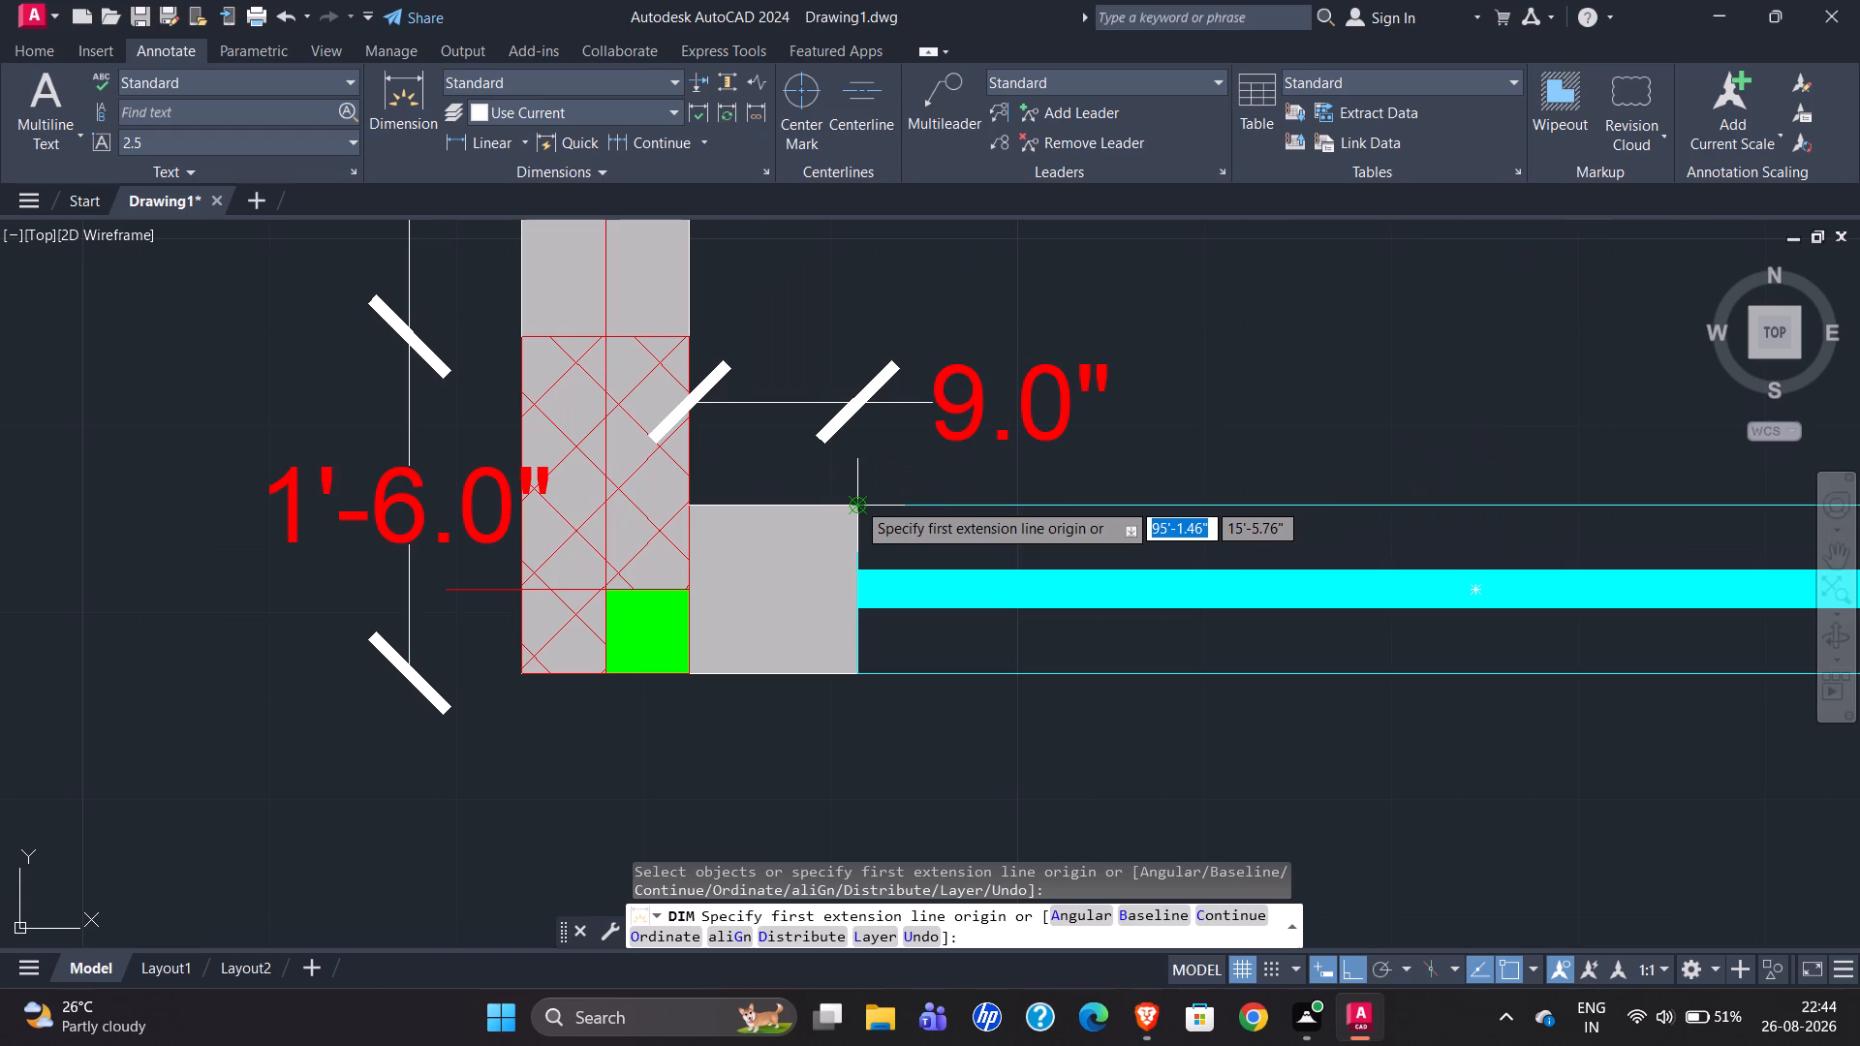
click(856, 501)
scroll(849, 507, down, 2)
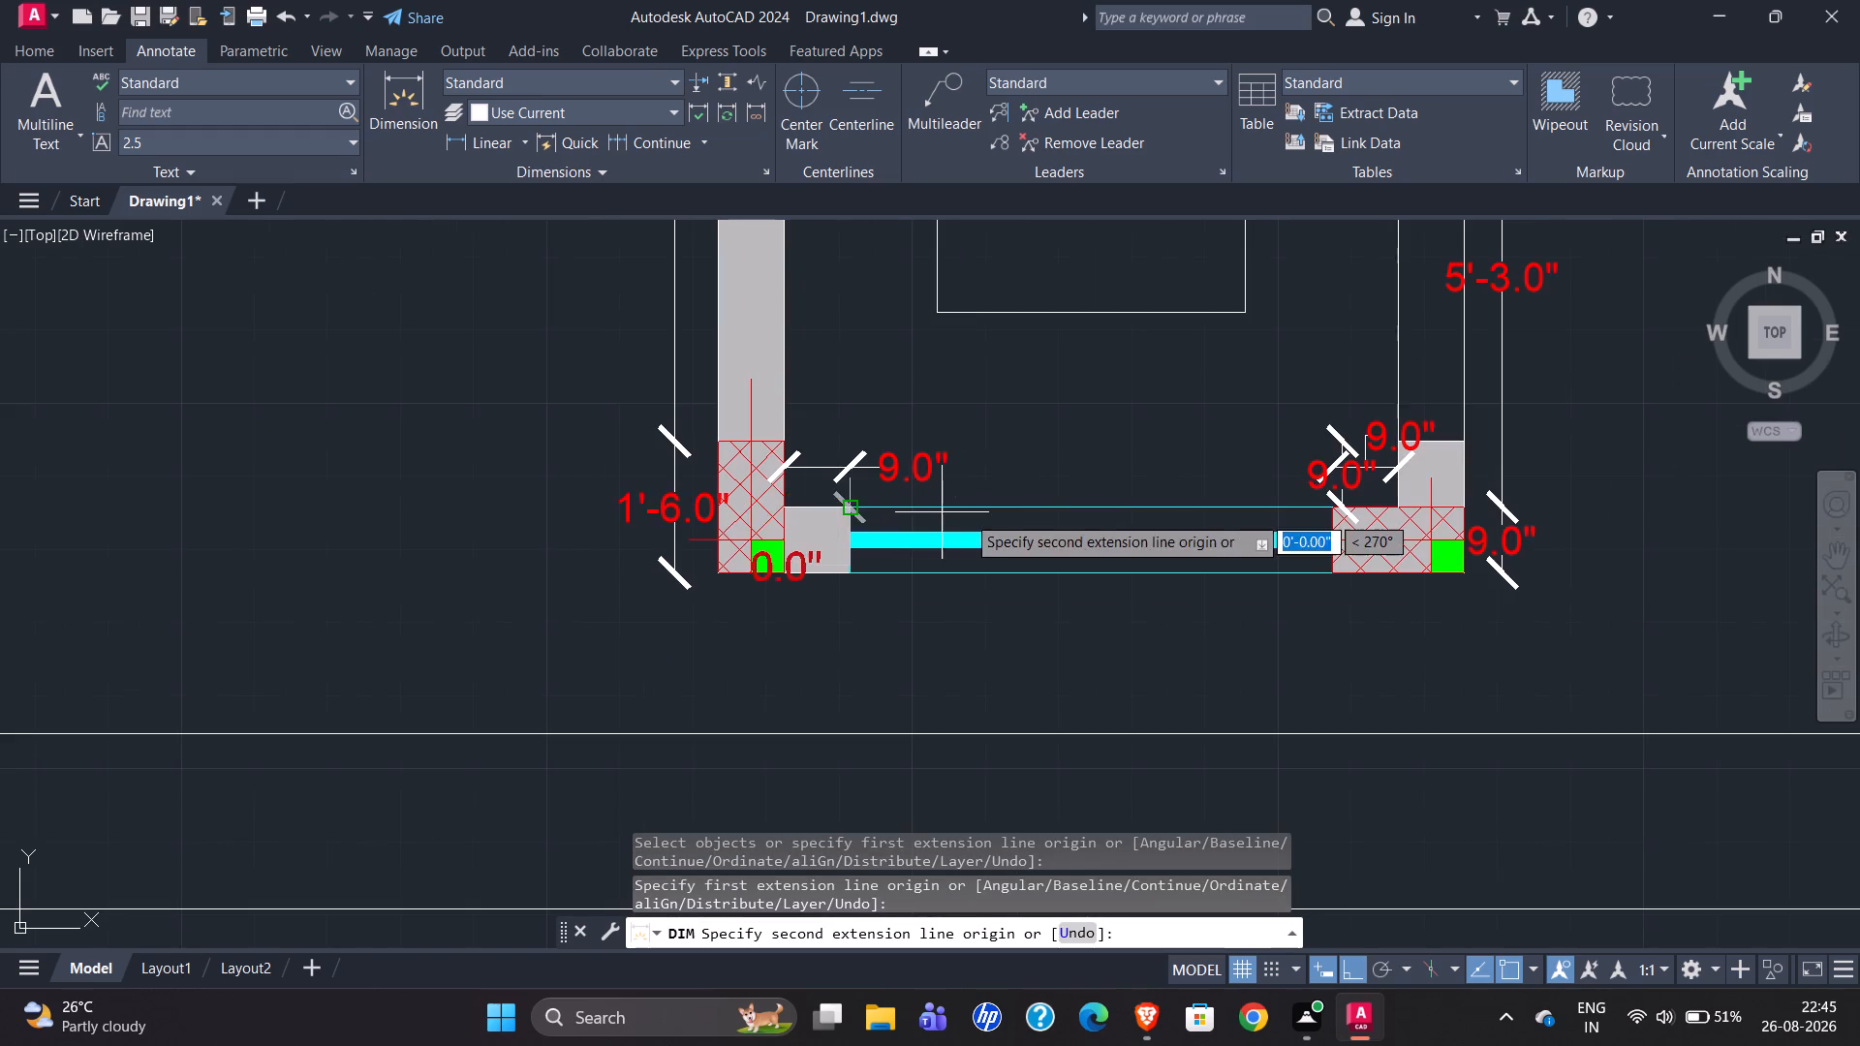
scroll(1347, 515, up, 2)
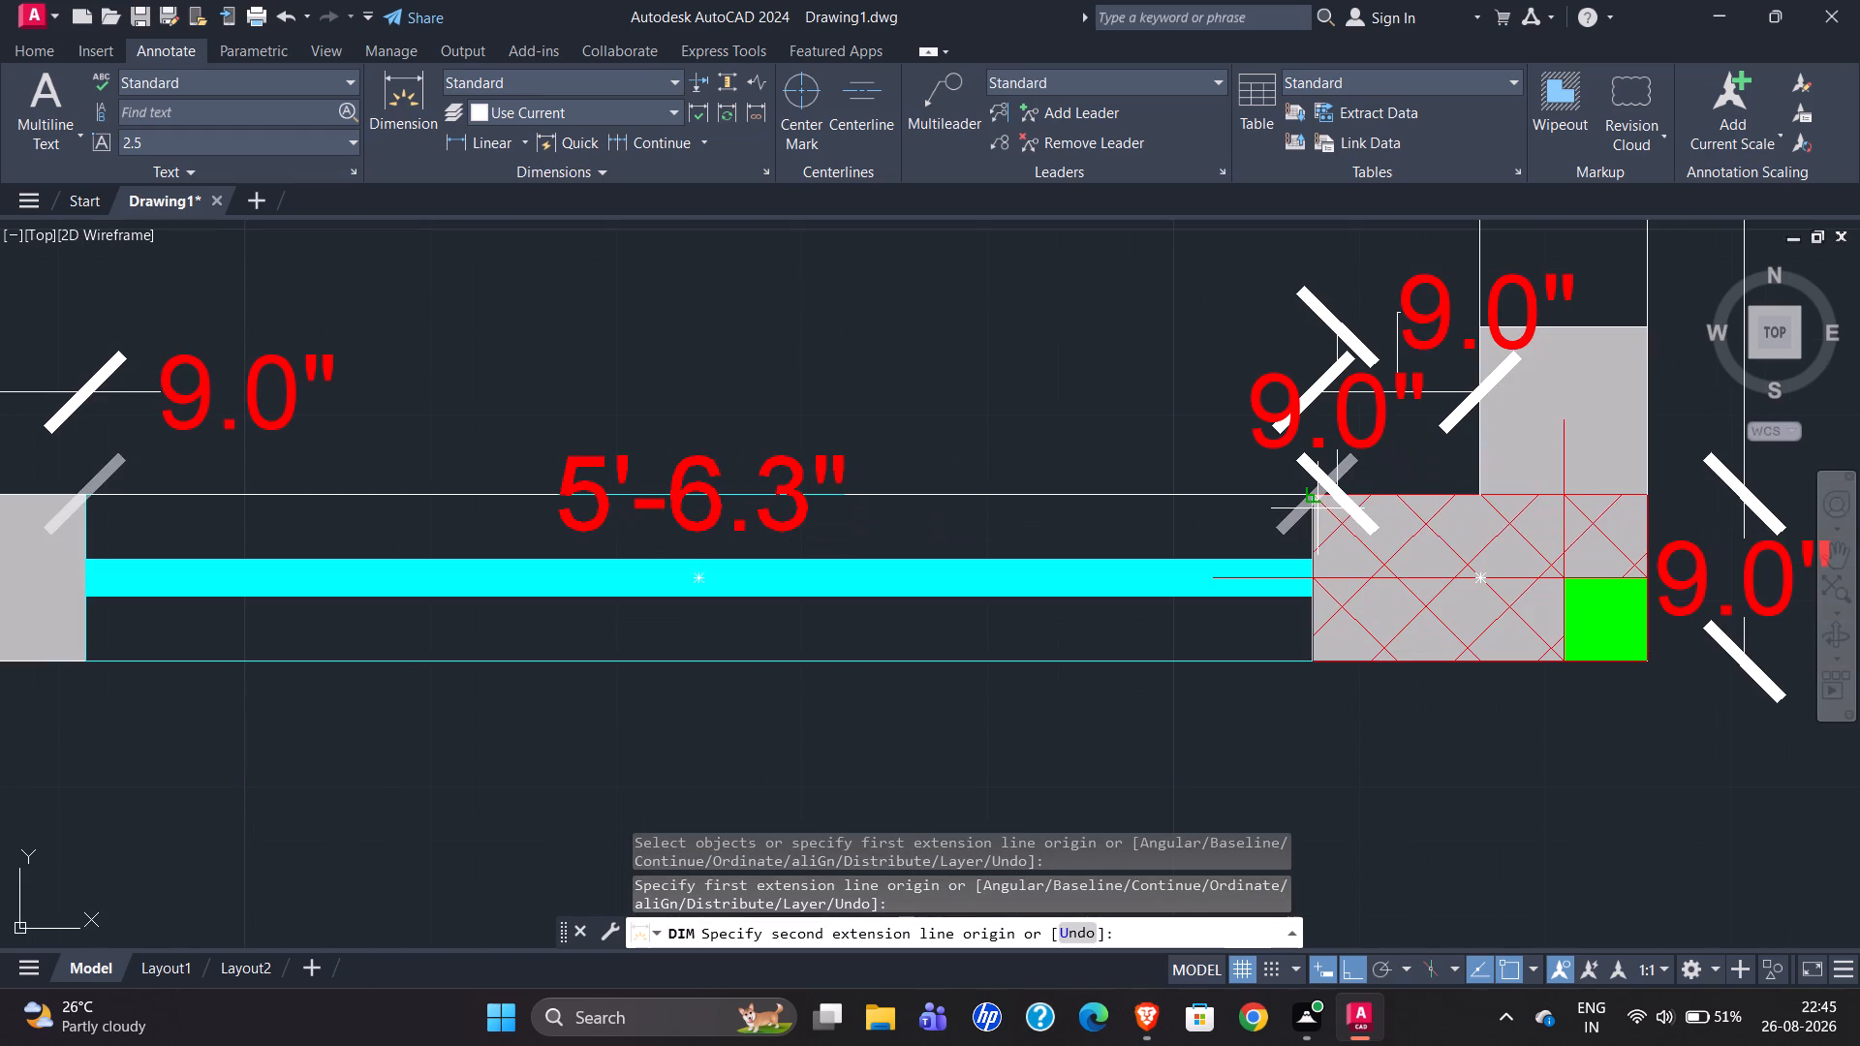
scroll(1317, 508, up, 5)
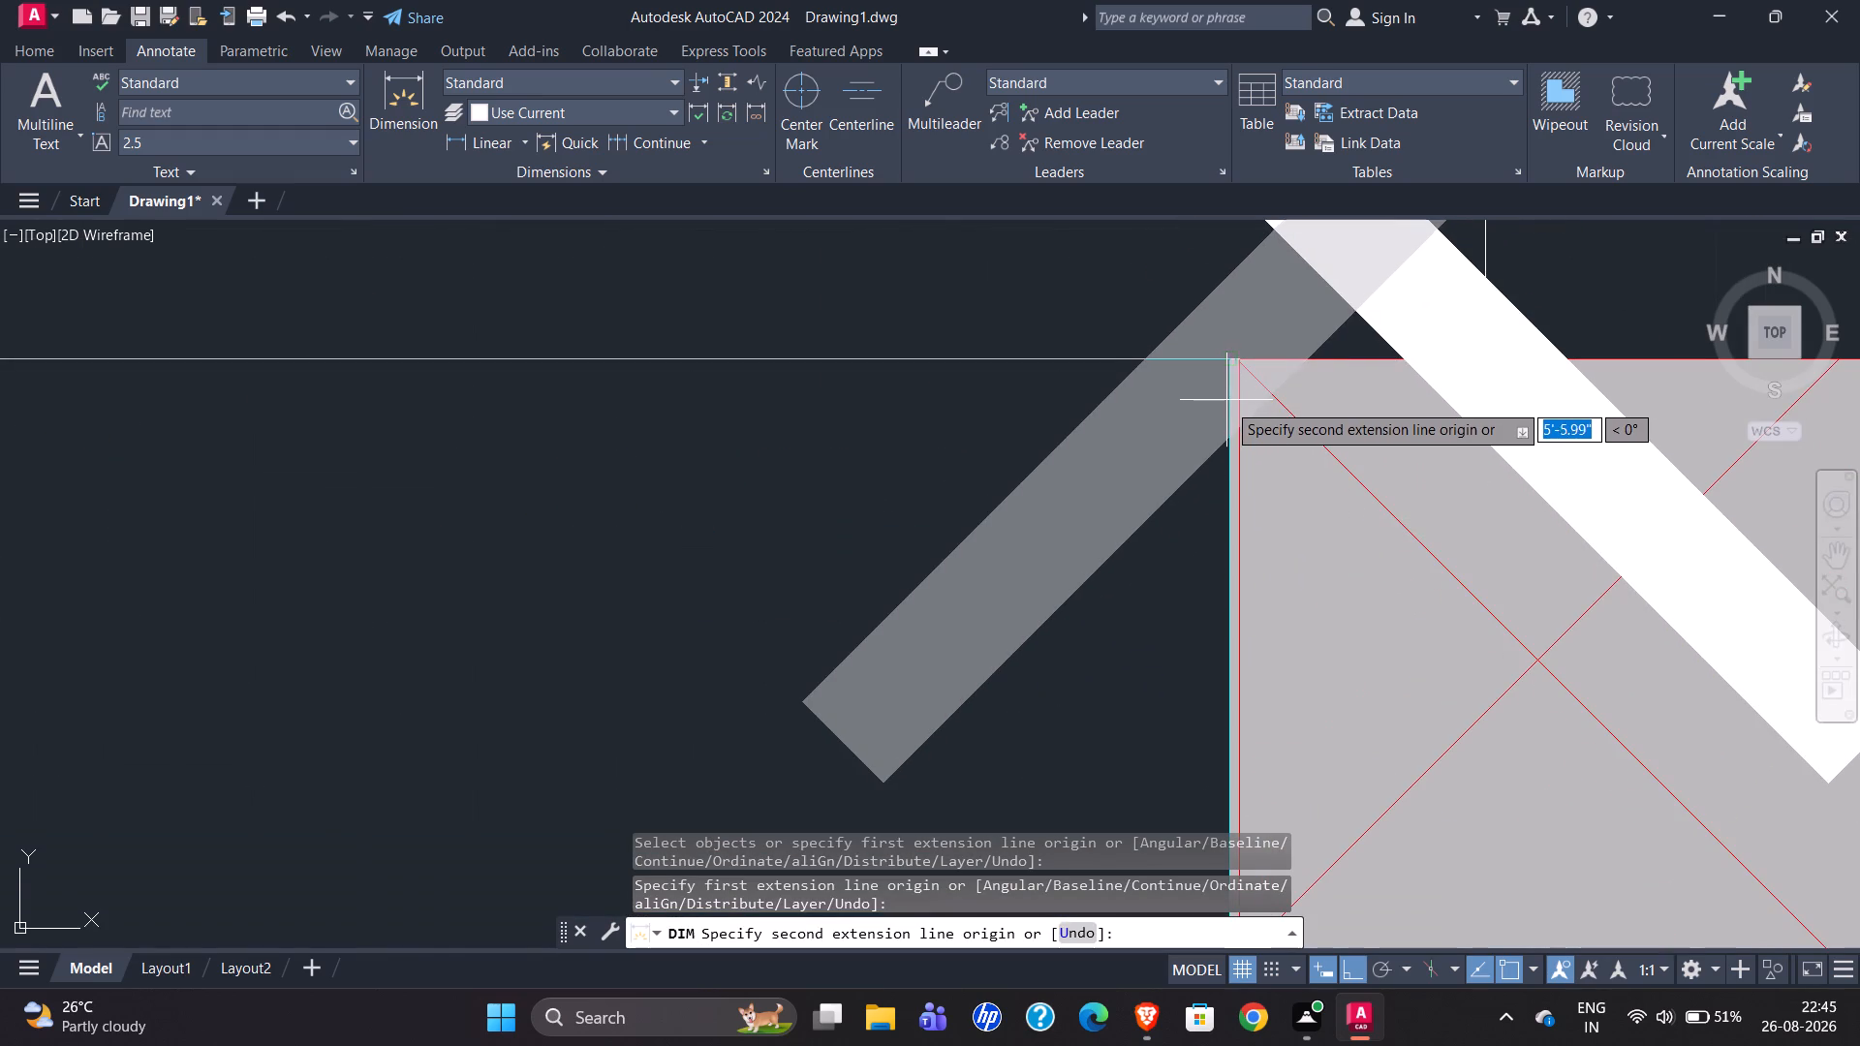
click(1229, 406)
scroll(1164, 460, down, 3)
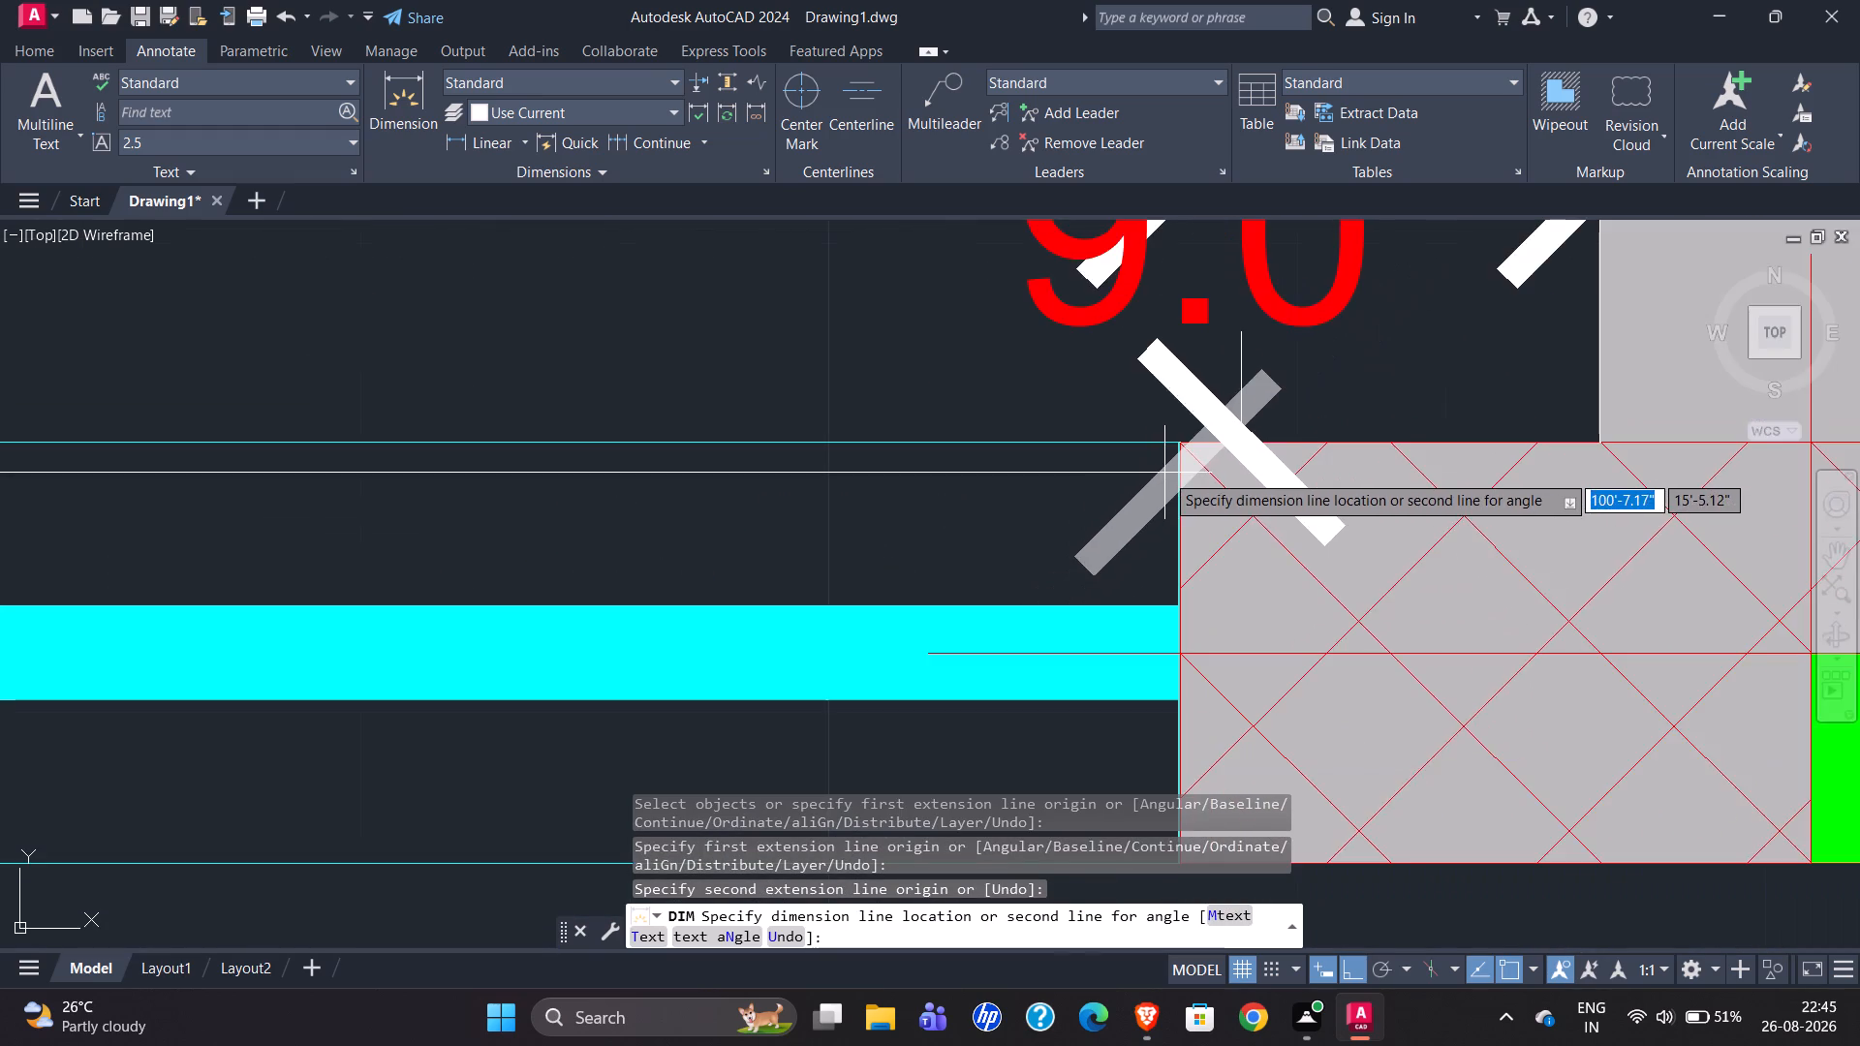
scroll(1167, 473, down, 3)
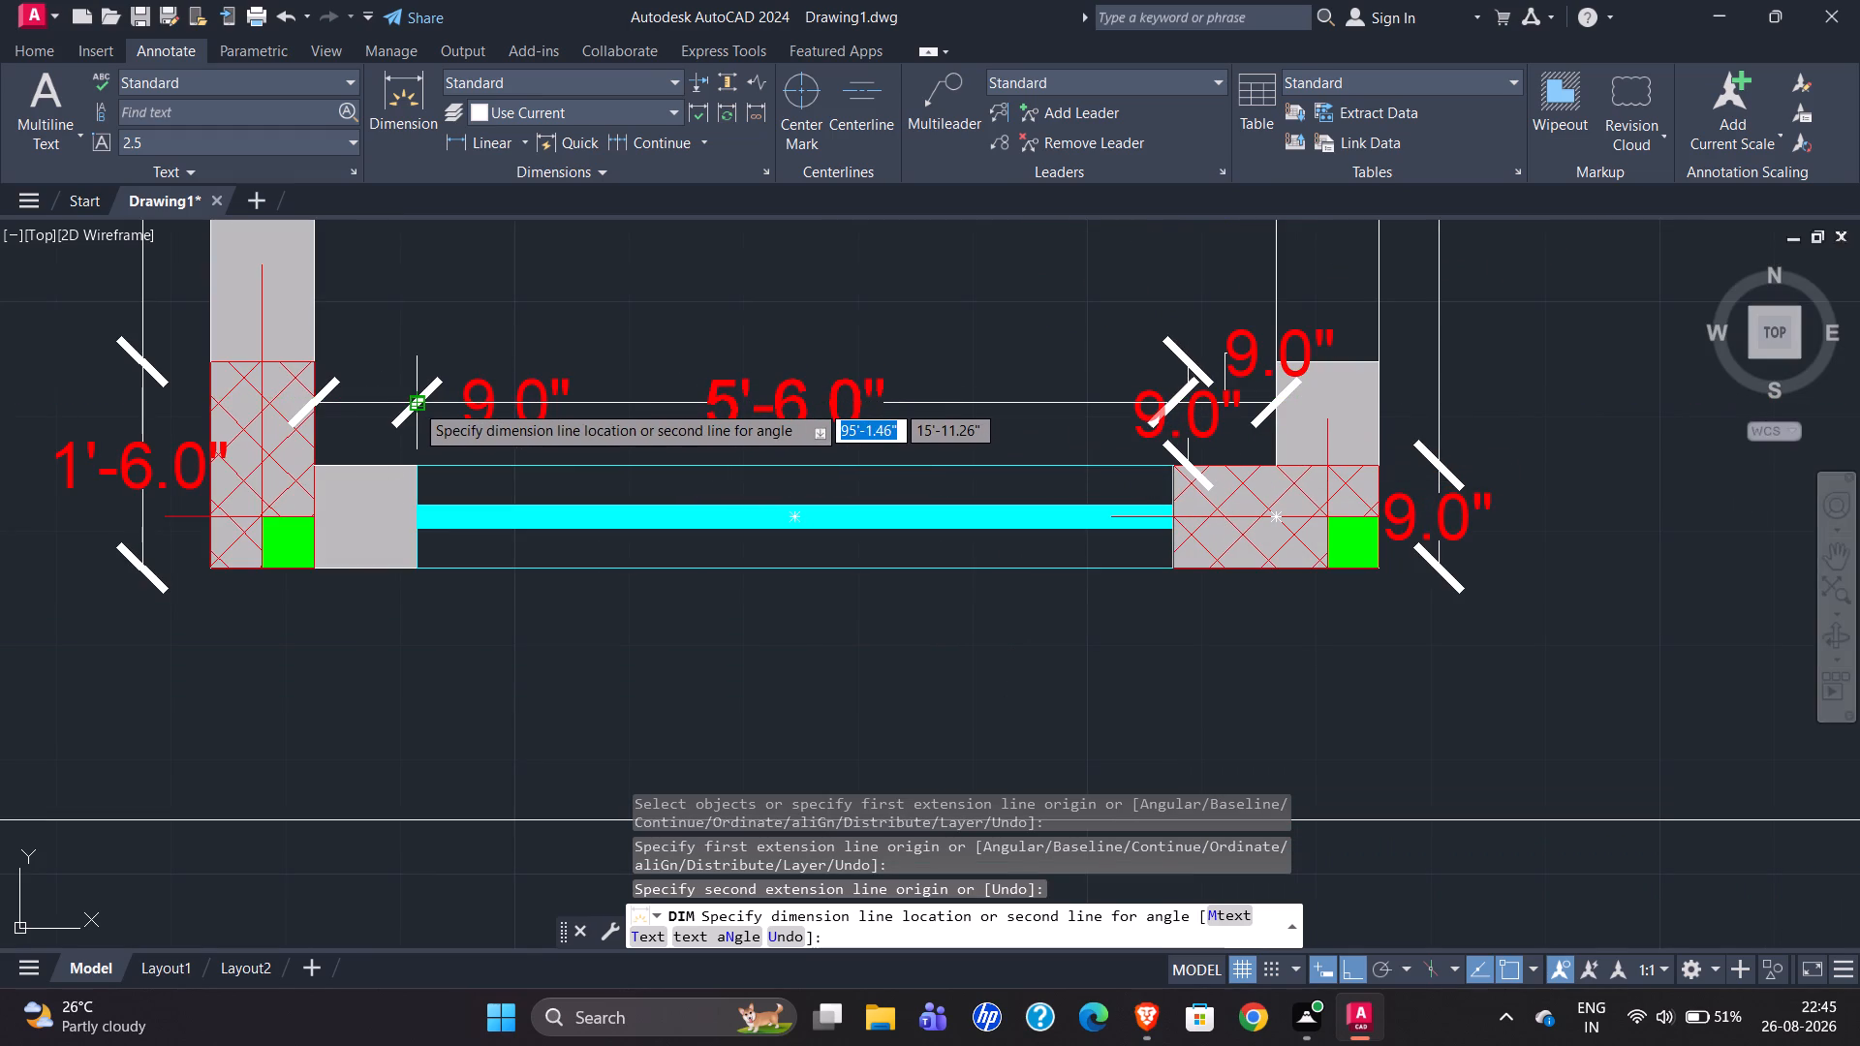
click(415, 403)
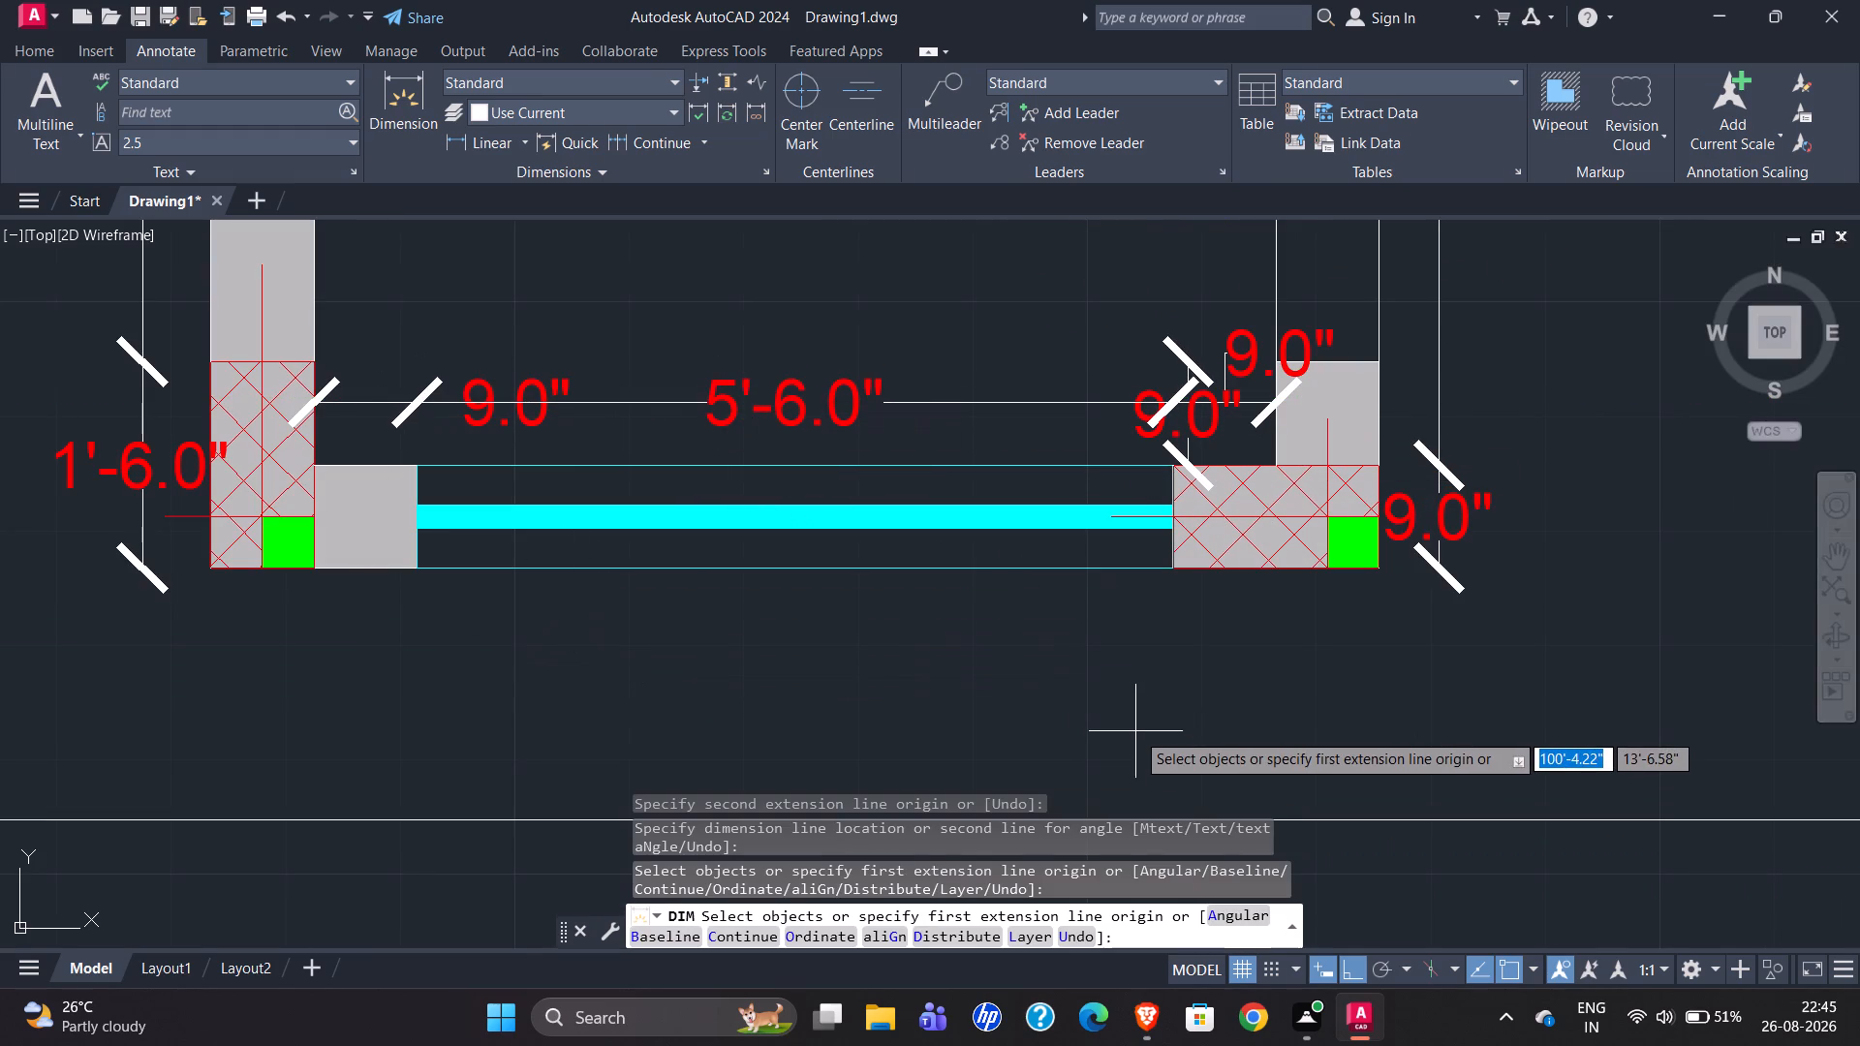
Examine the joint between the south window and the southeast column up close, and end the dimension command.
scroll(1164, 499, up, 4)
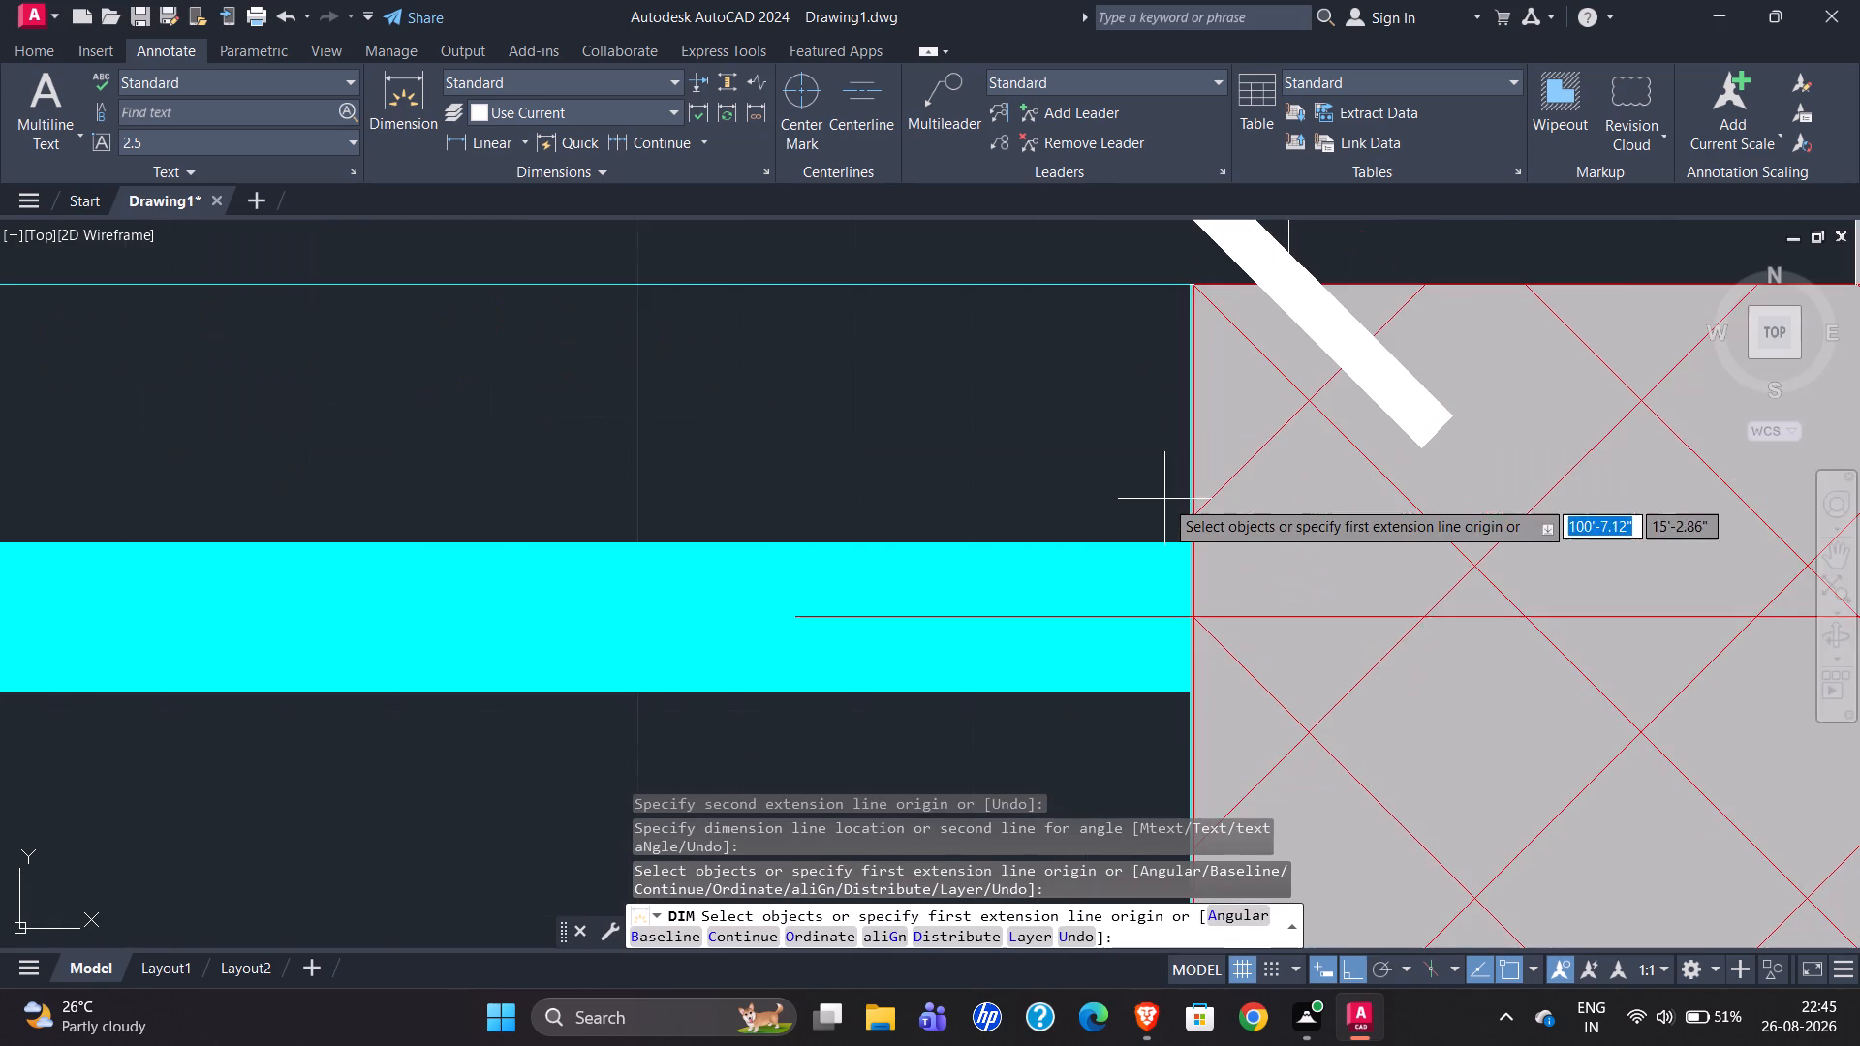
scroll(1221, 596, up, 2)
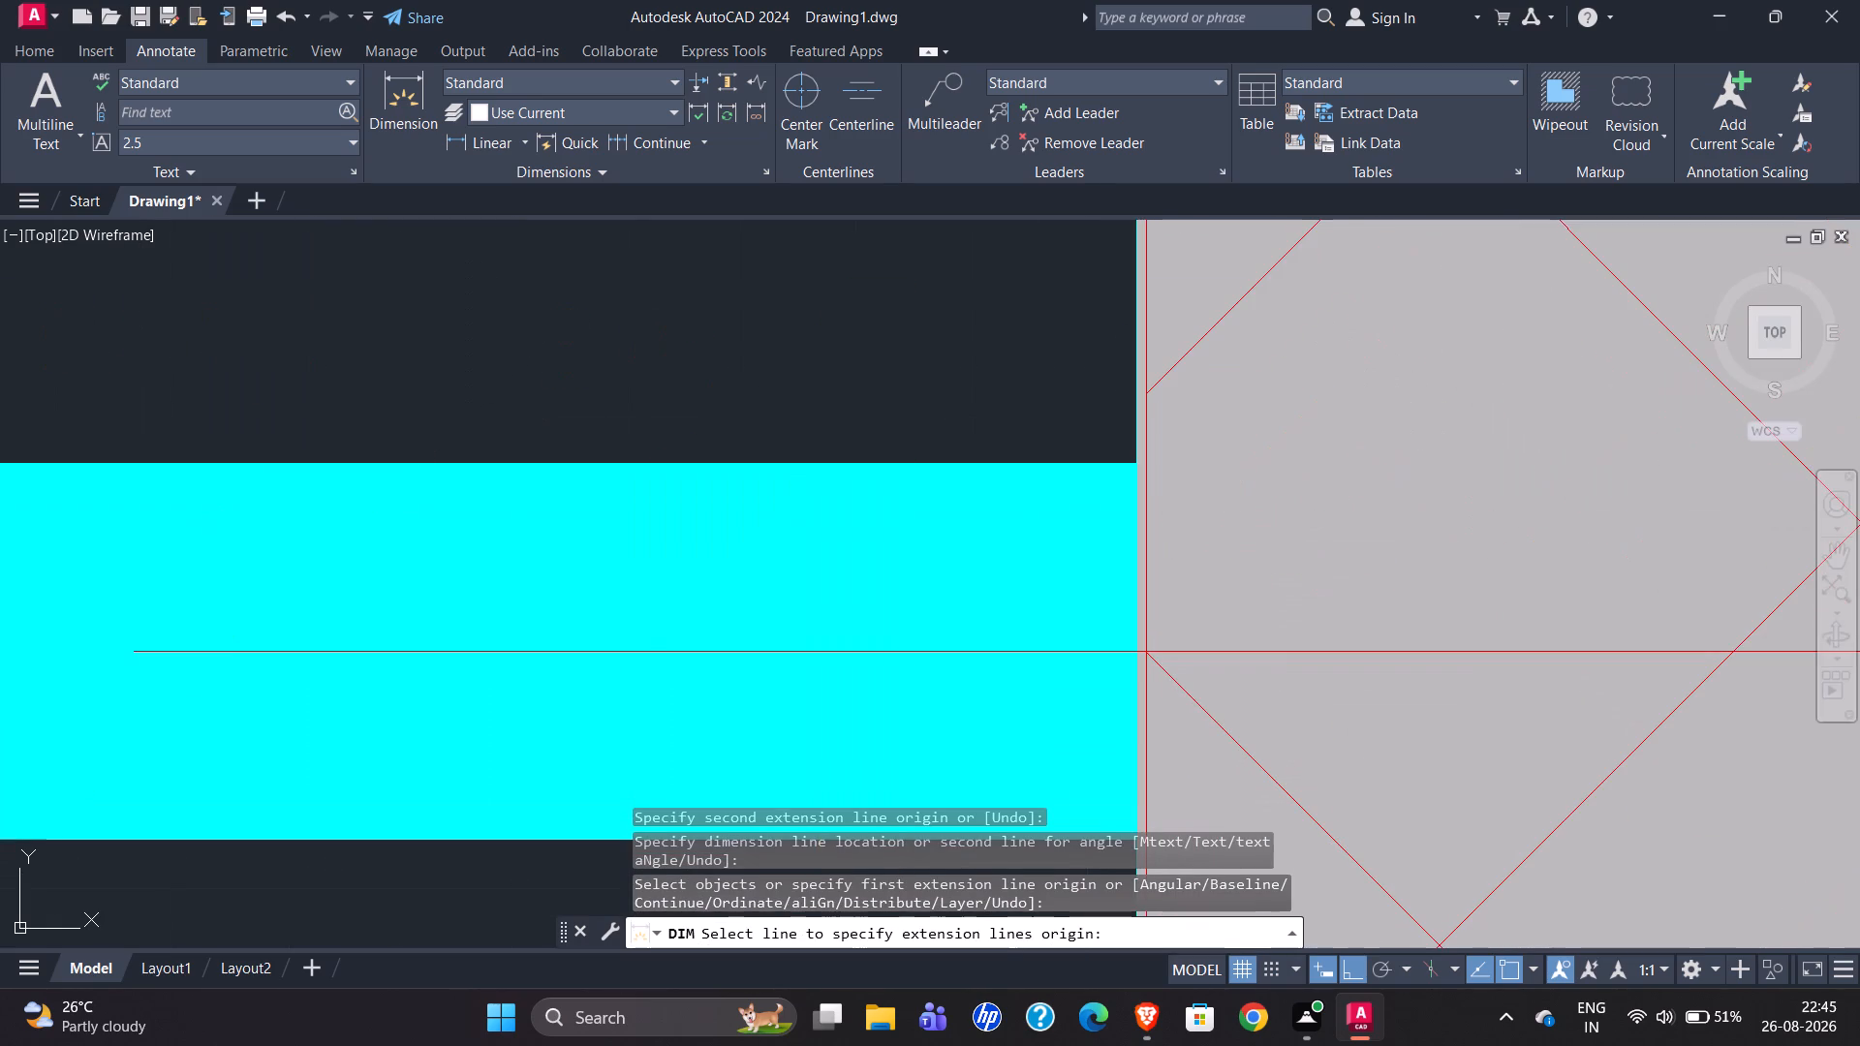
scroll(685, 571, down, 4)
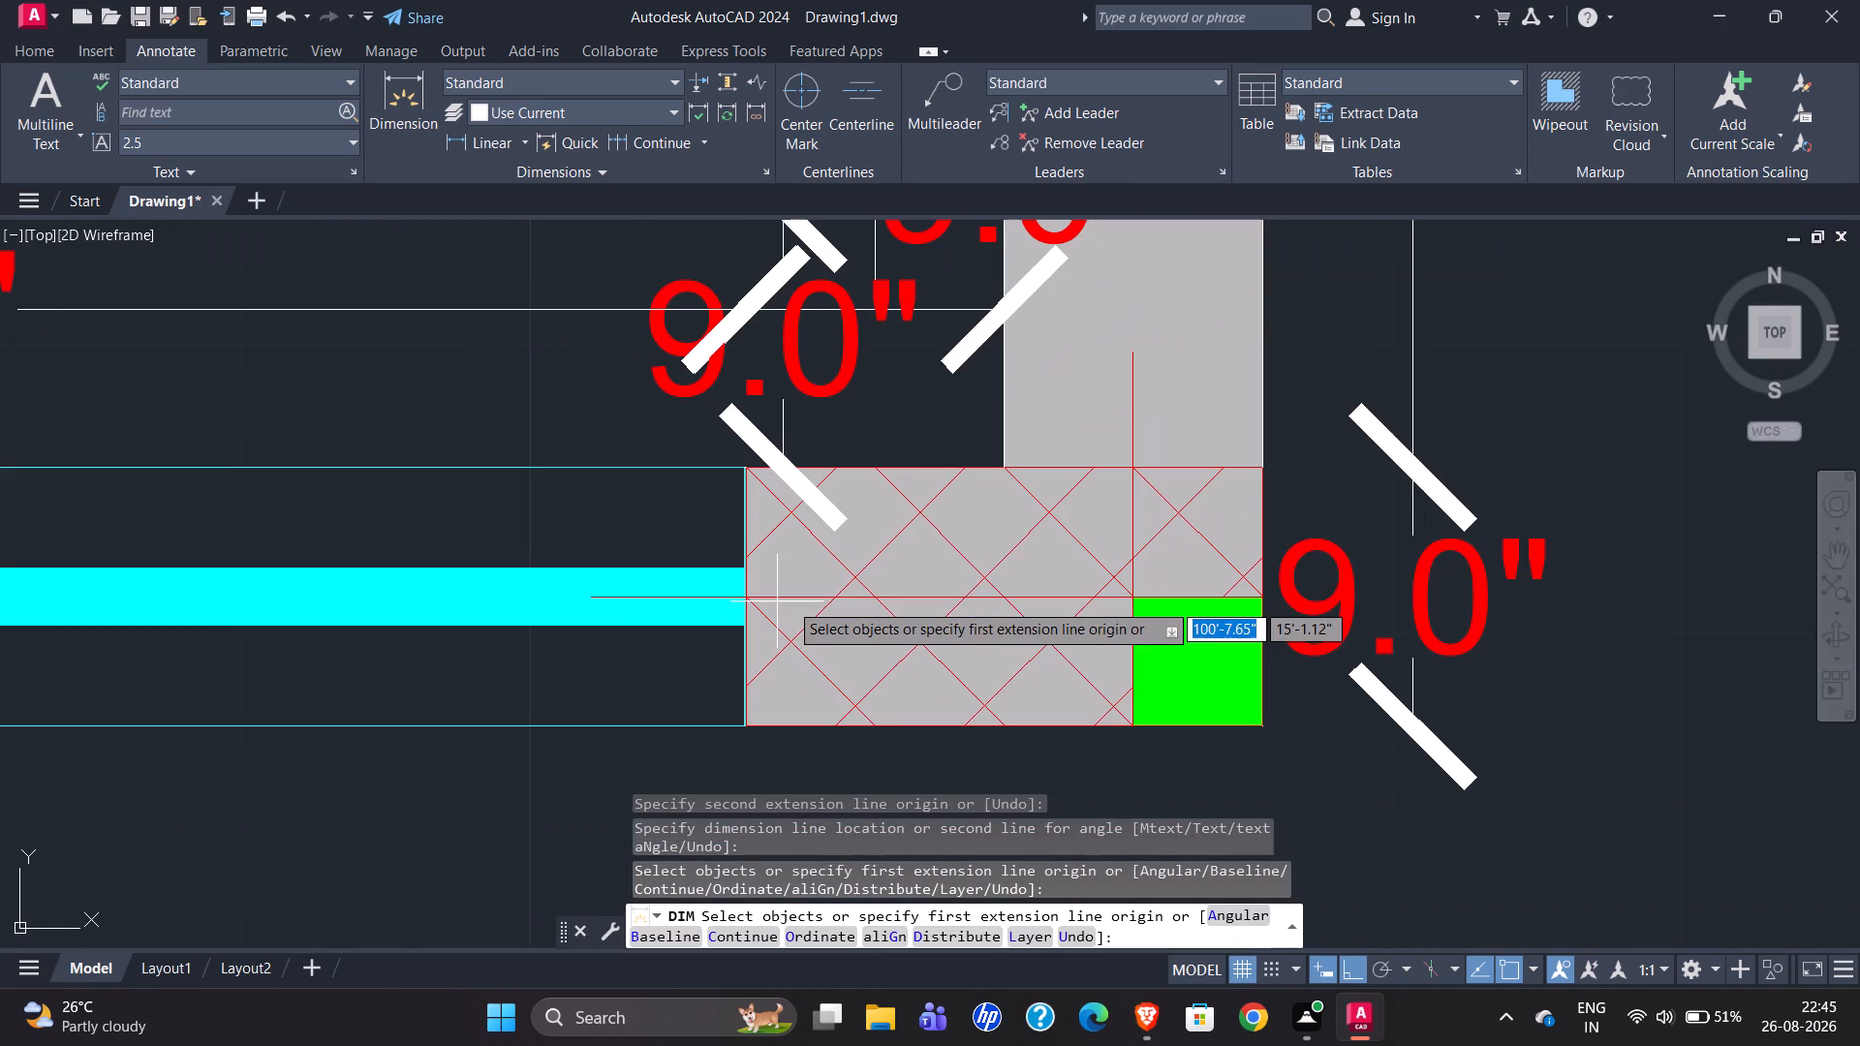
scroll(1152, 515, up, 3)
scroll(1166, 552, down, 3)
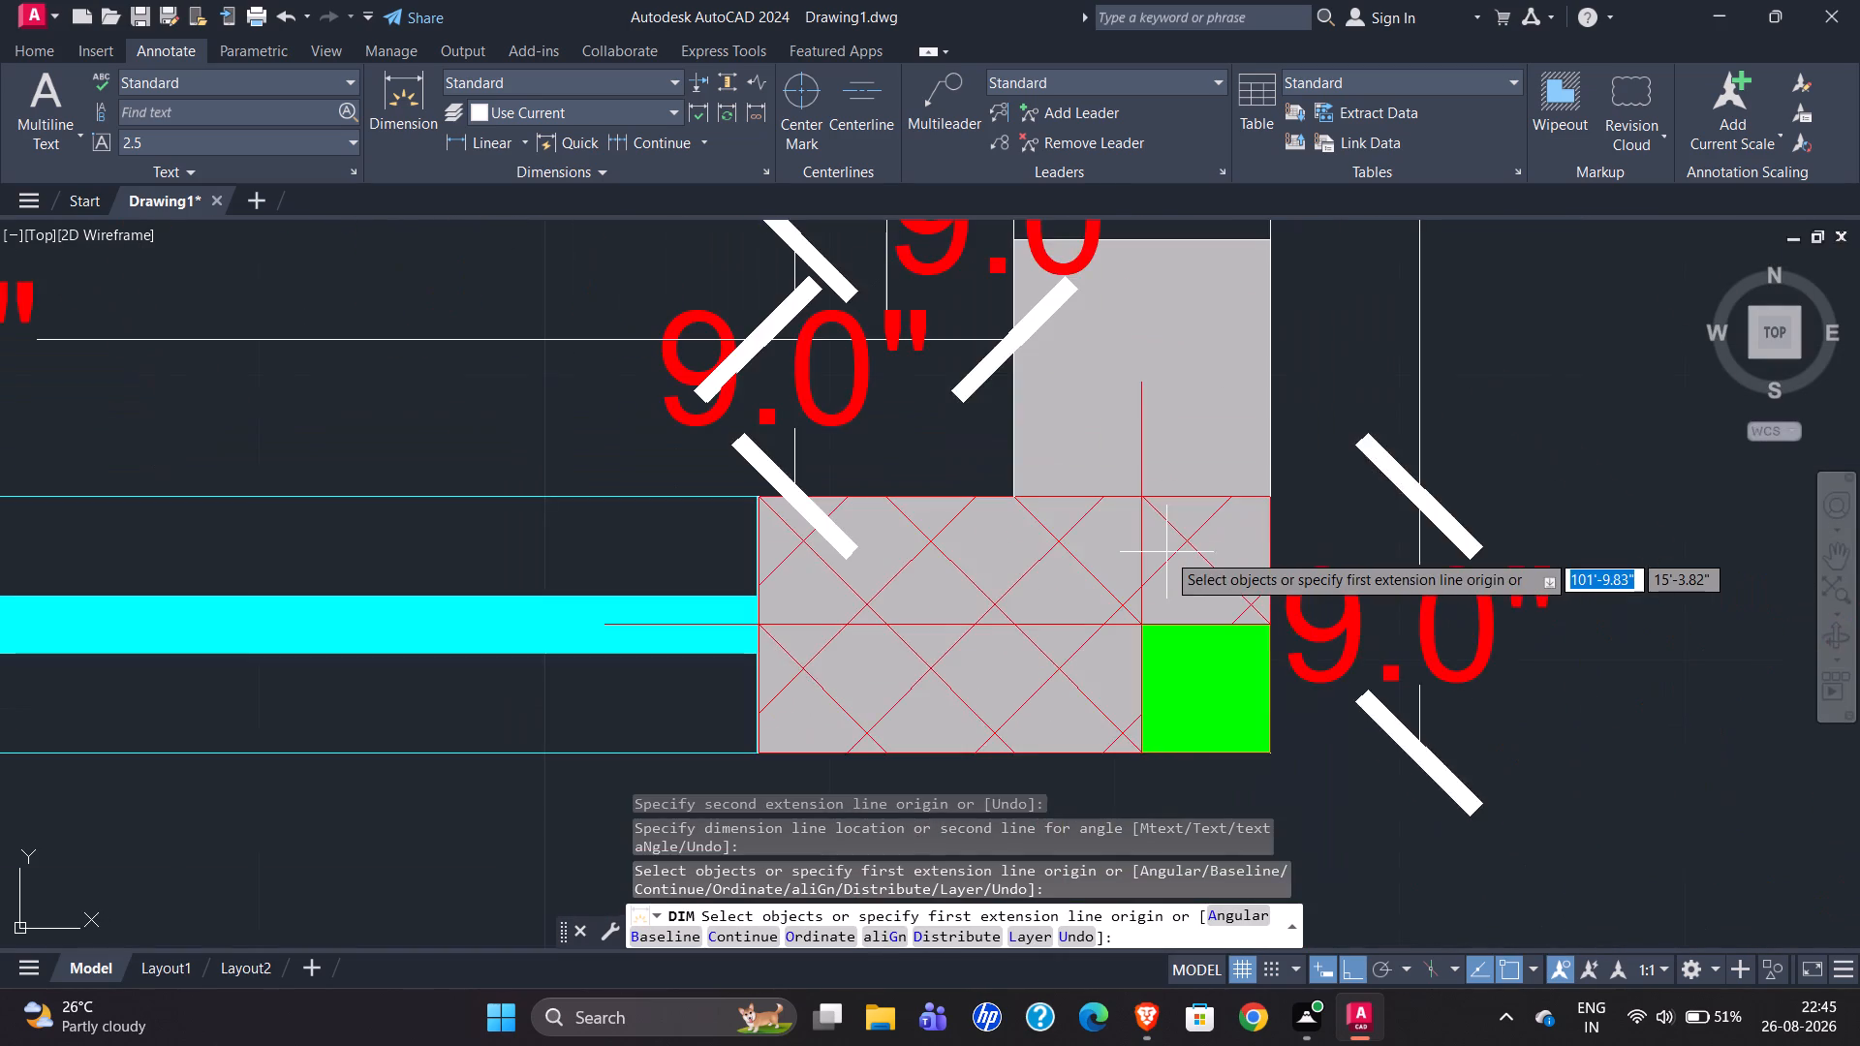
scroll(1080, 579, down, 2)
key(Escape)
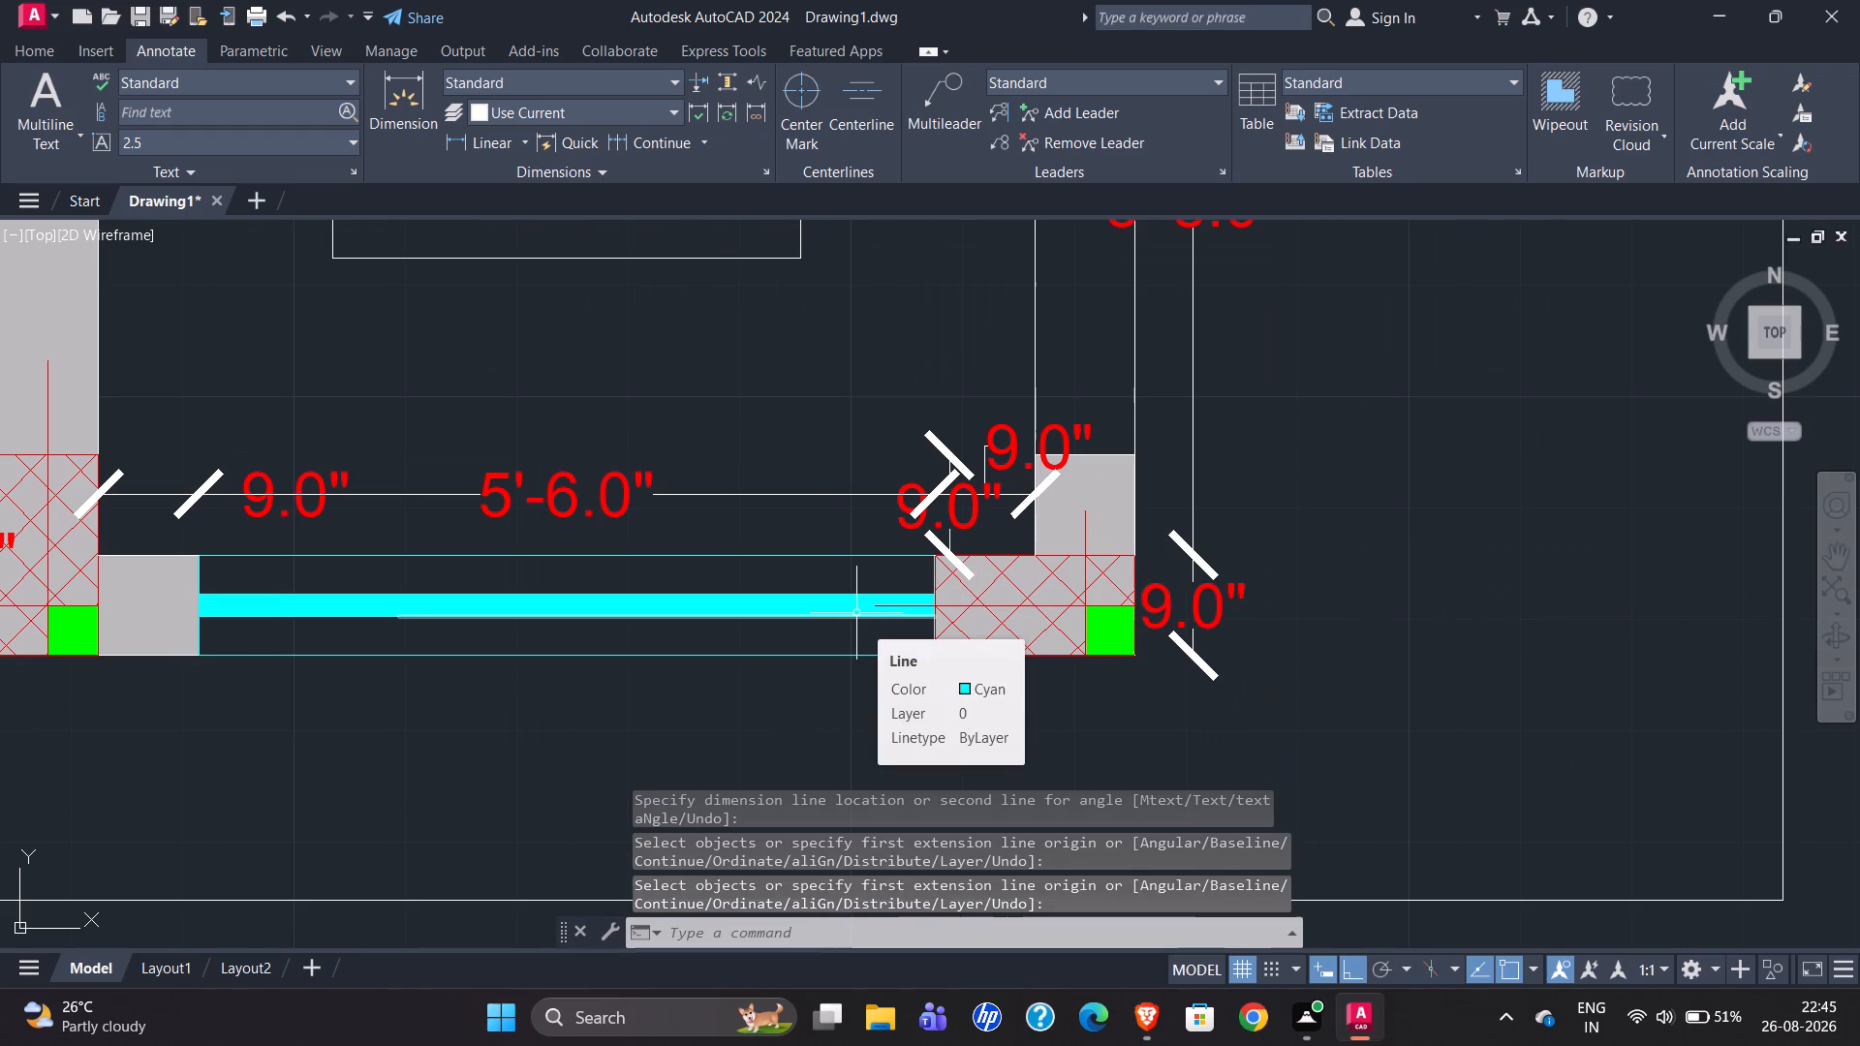
Set the primary-unit precision to 0'-0" for all dimensions around the redrawn staircase that show decimal inches.
scroll(720, 655, down, 3)
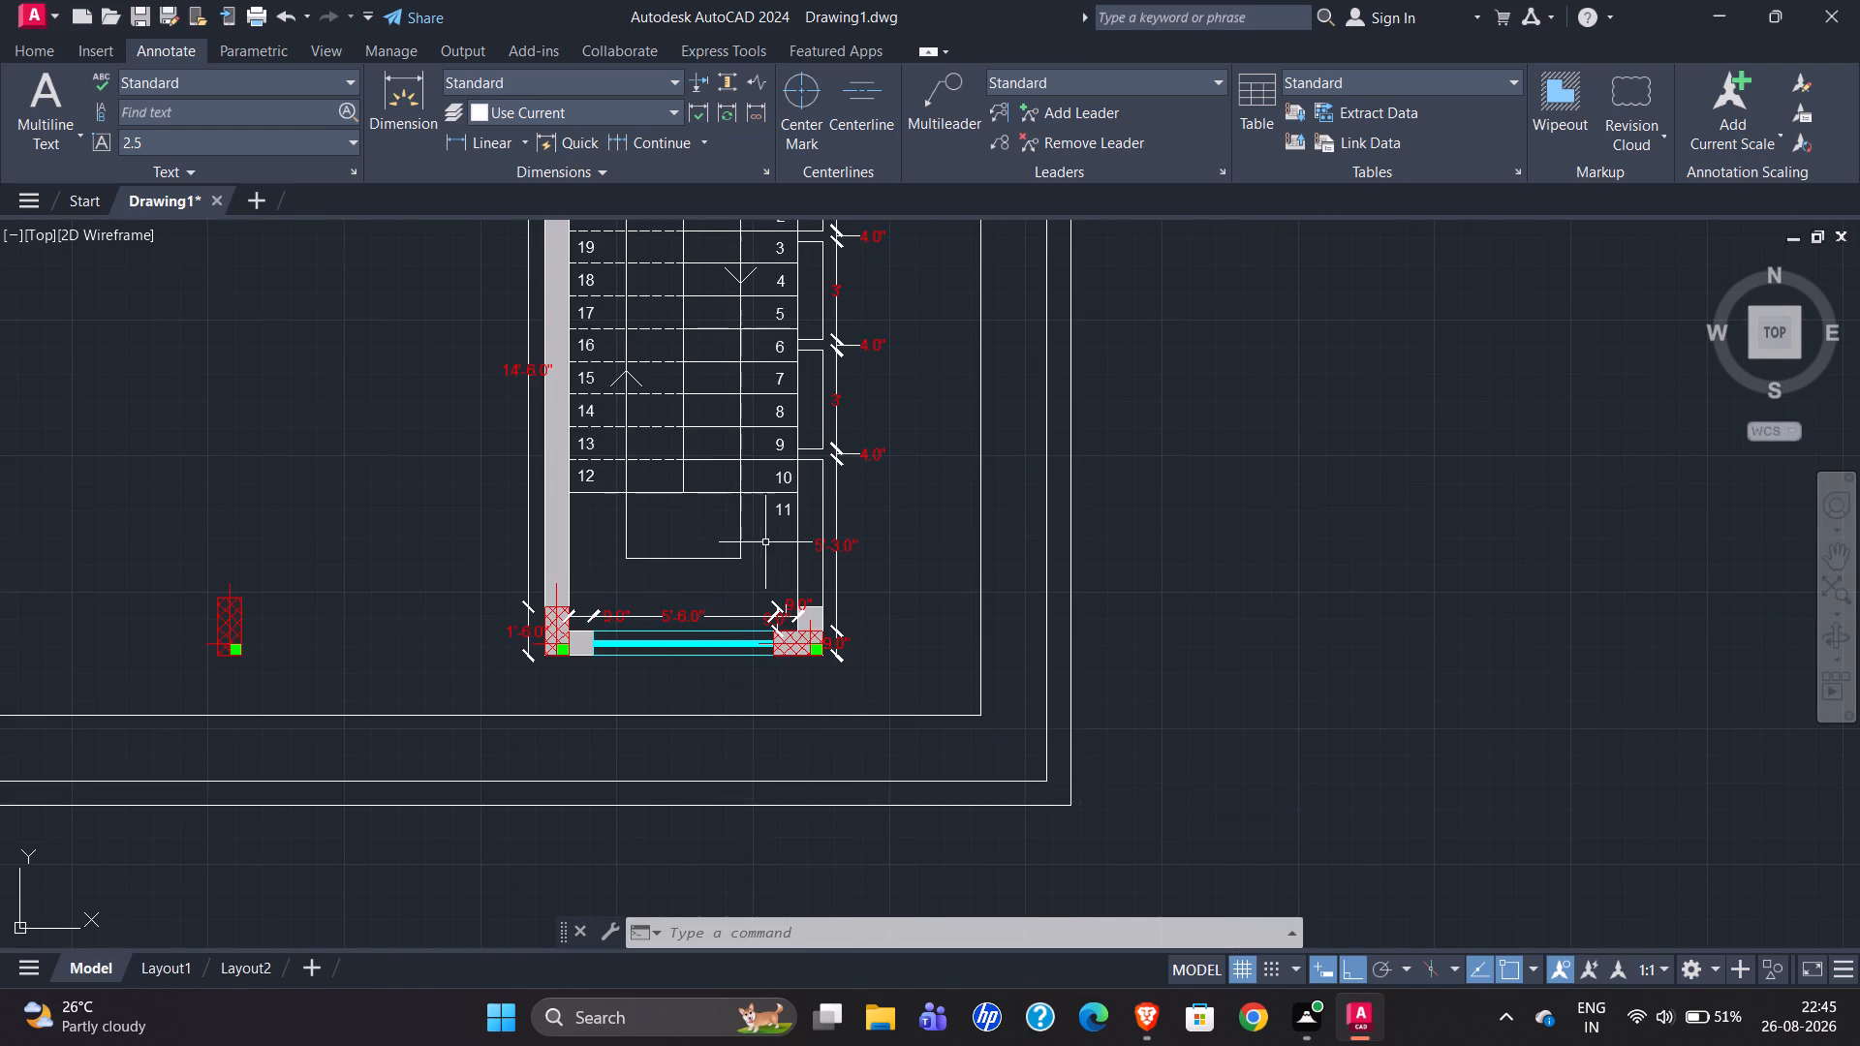
scroll(765, 542, up, 3)
scroll(773, 611, down, 3)
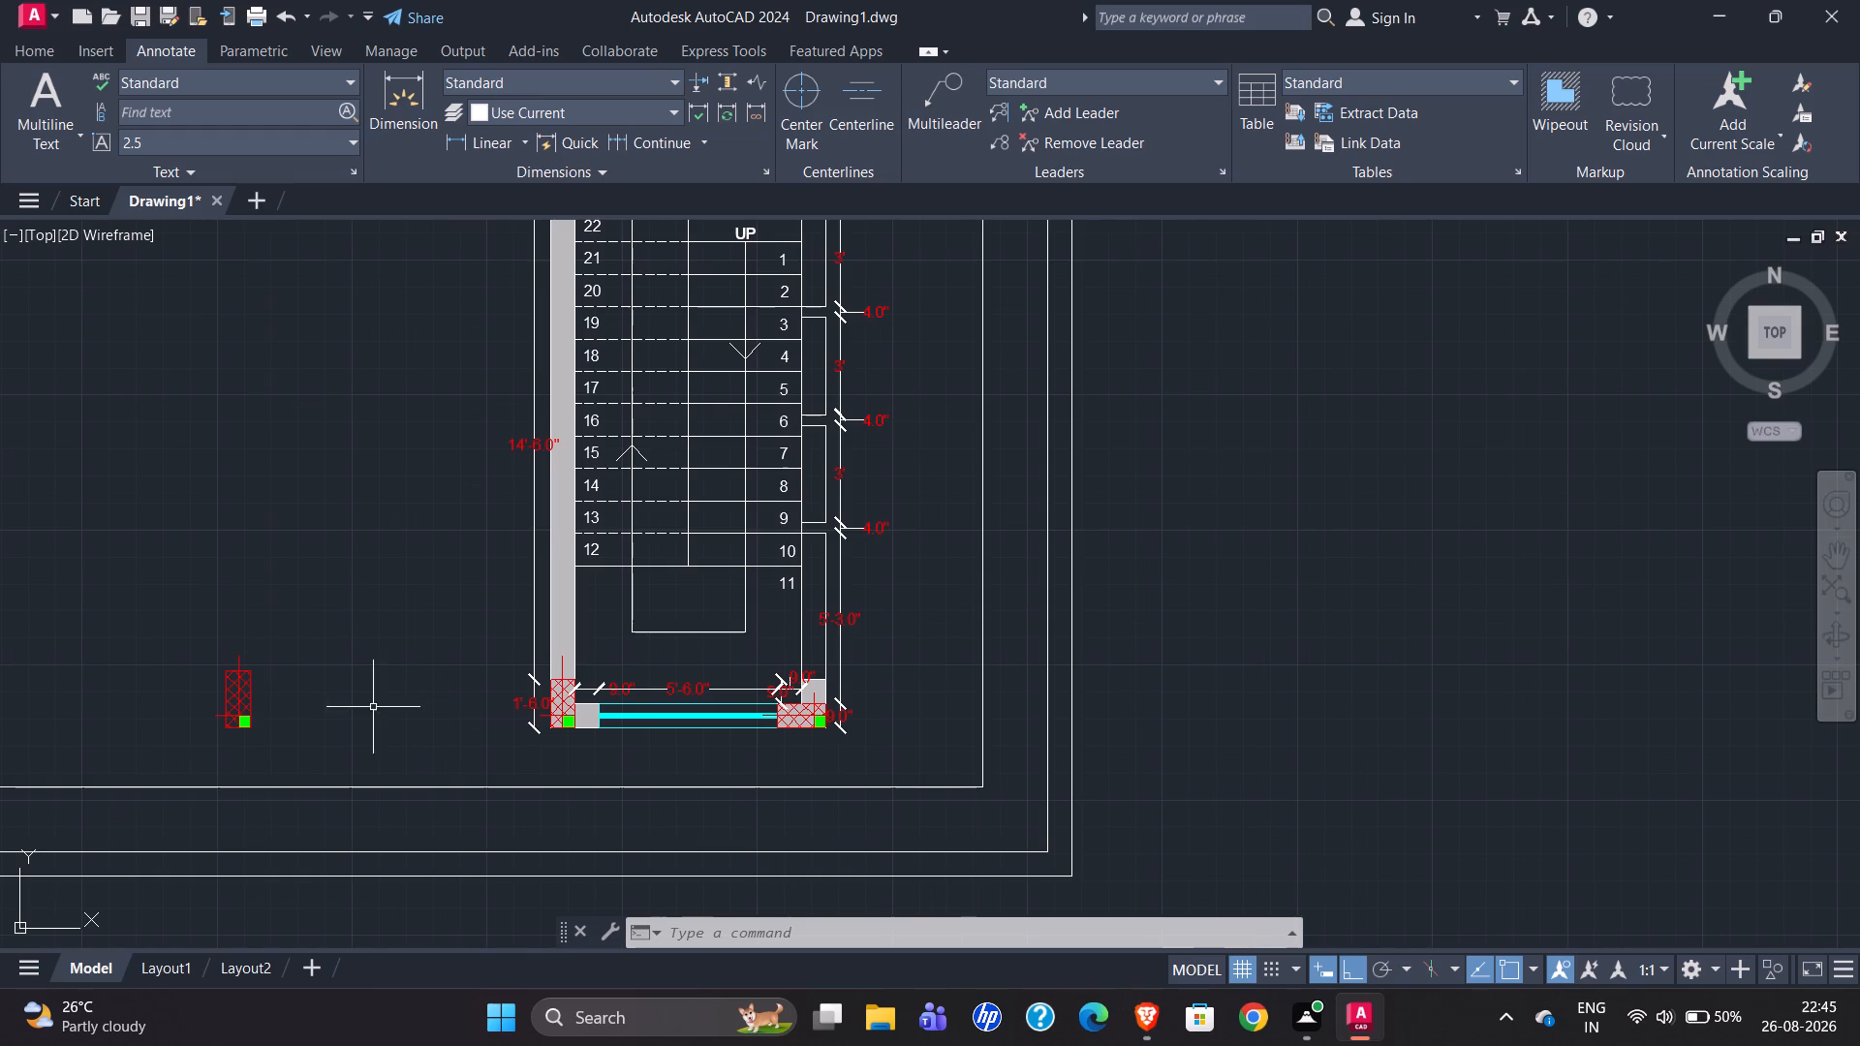
scroll(403, 693, up, 3)
click(917, 740)
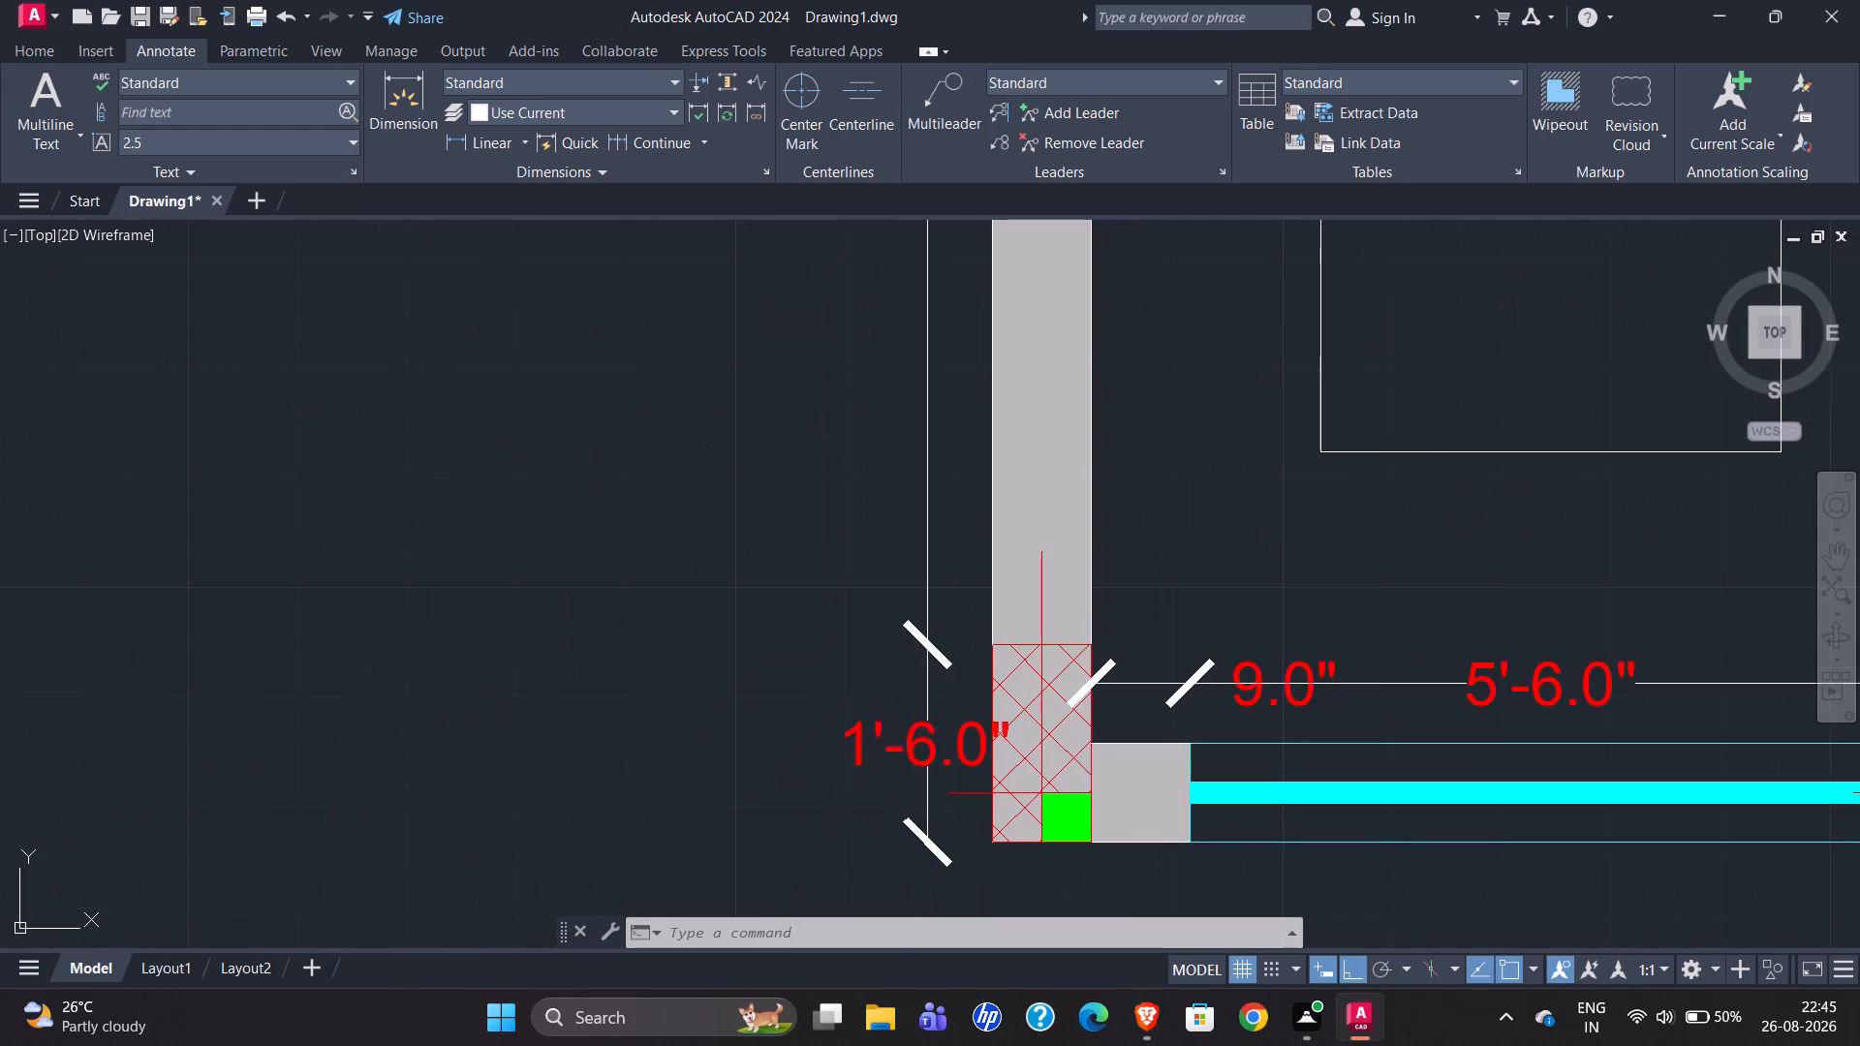
click(1250, 707)
click(1541, 675)
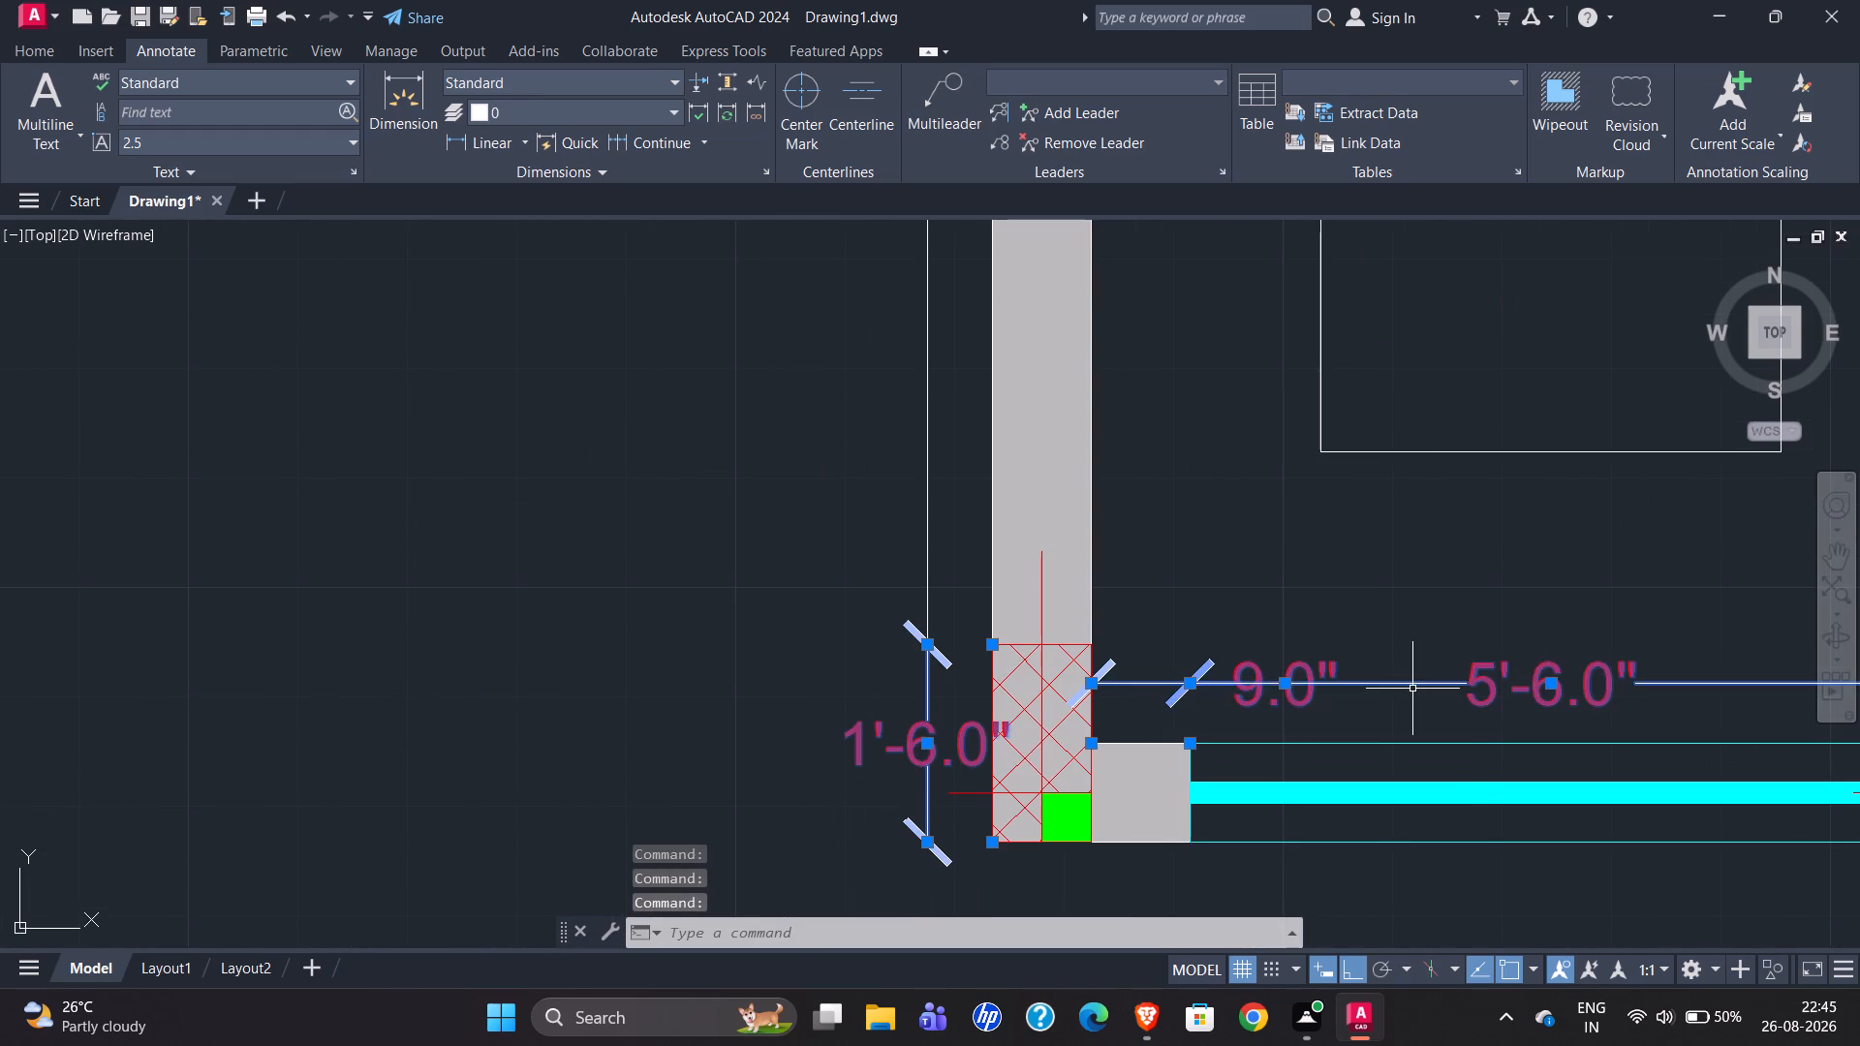
scroll(677, 711, down, 1)
click(1586, 762)
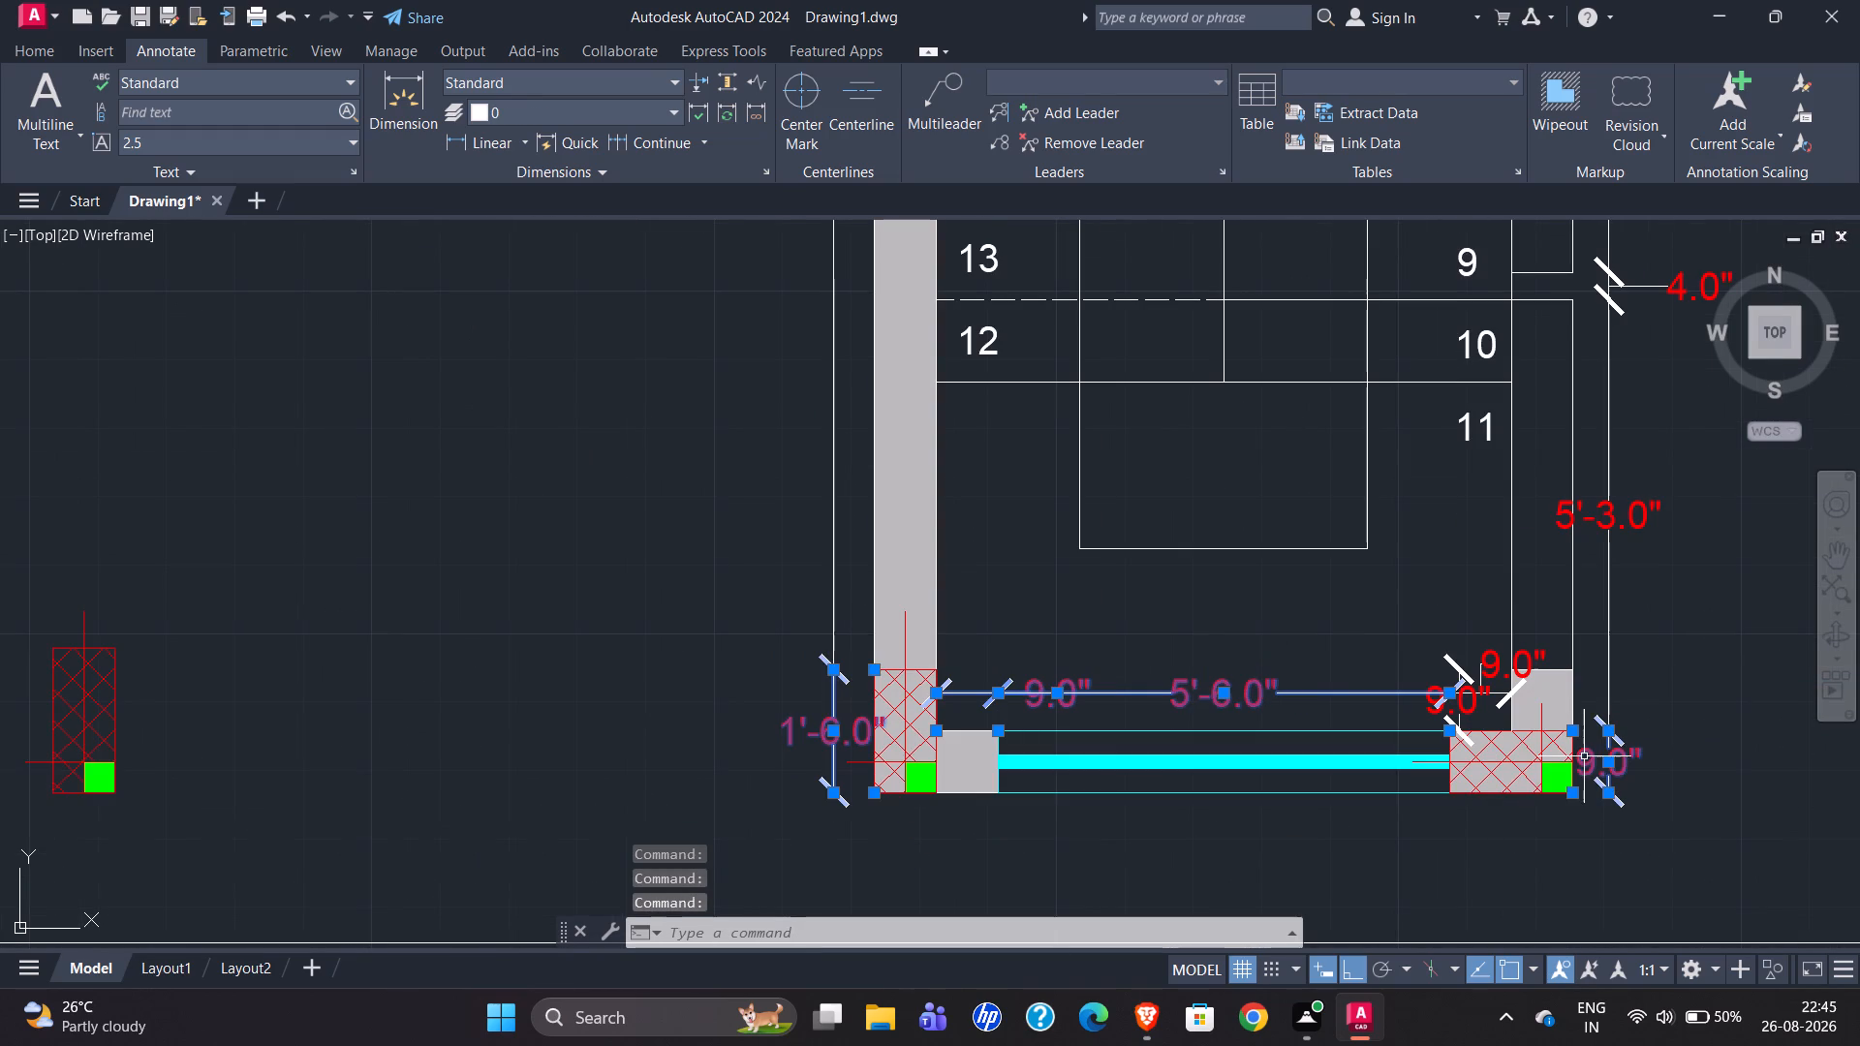
click(1497, 661)
click(1443, 708)
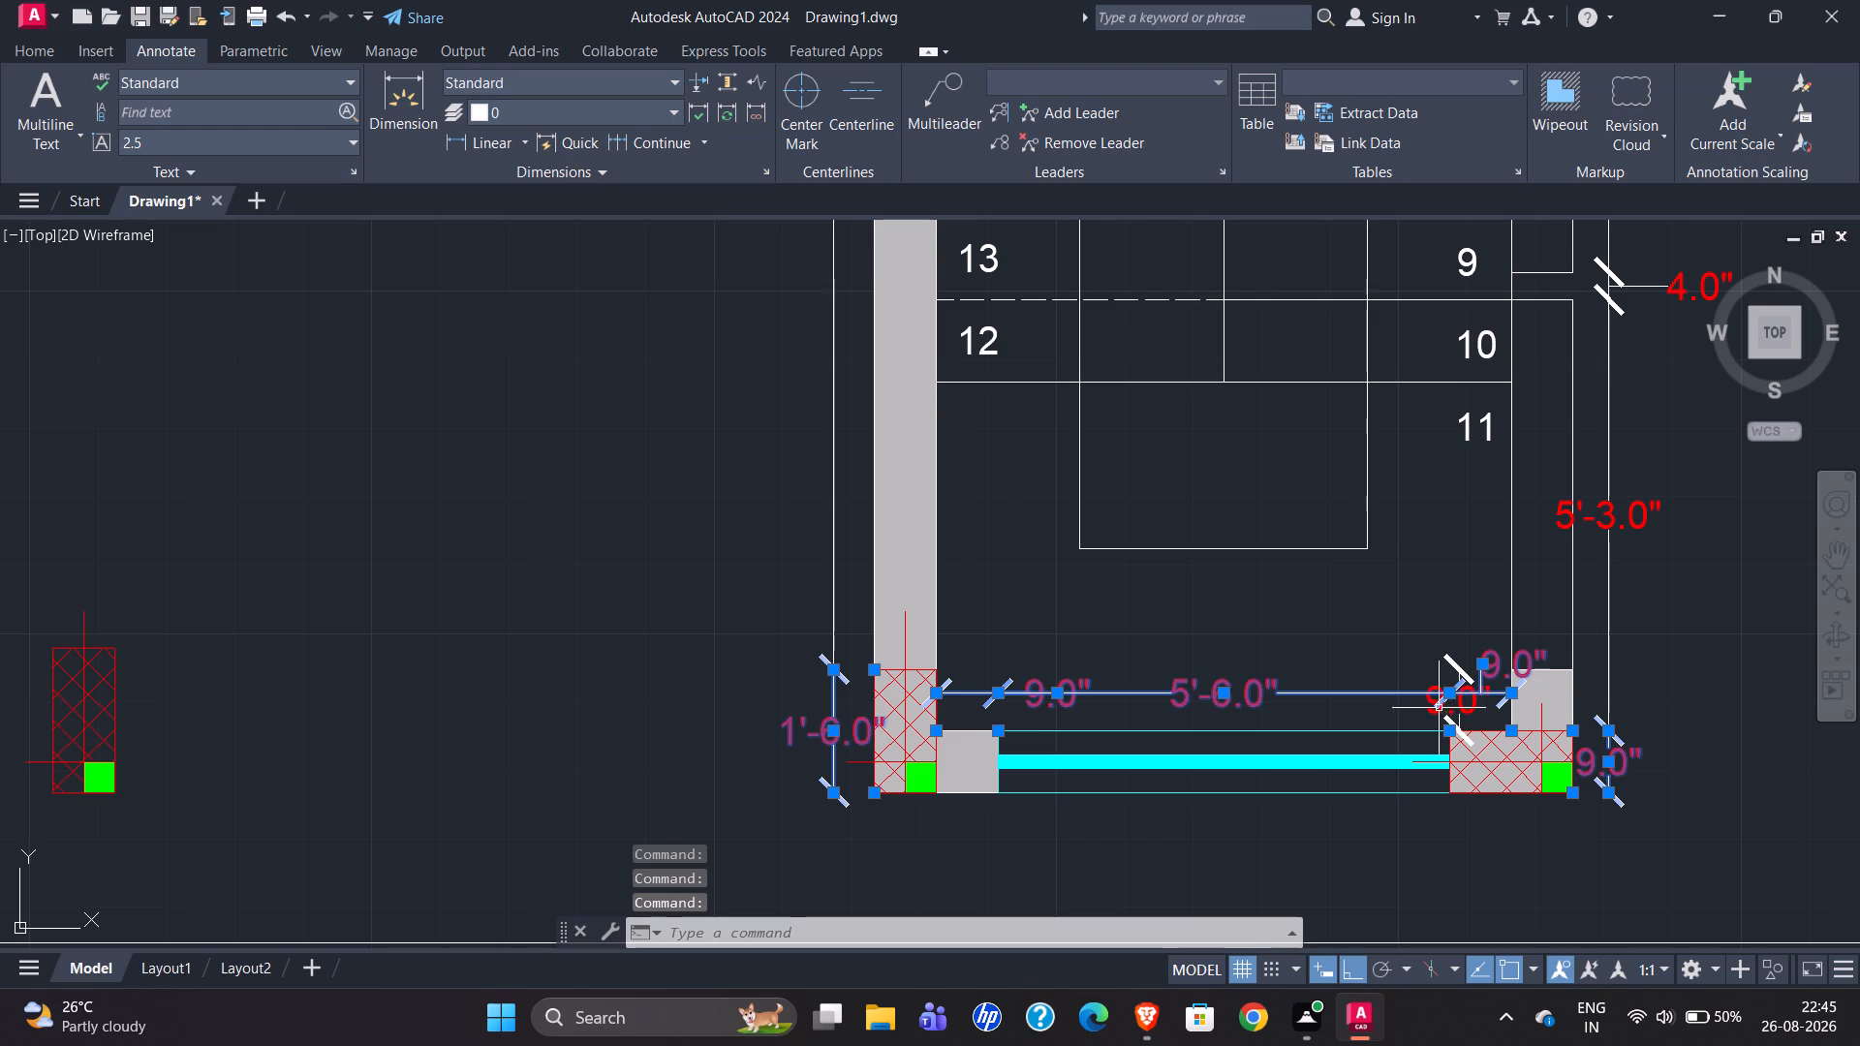
click(1435, 695)
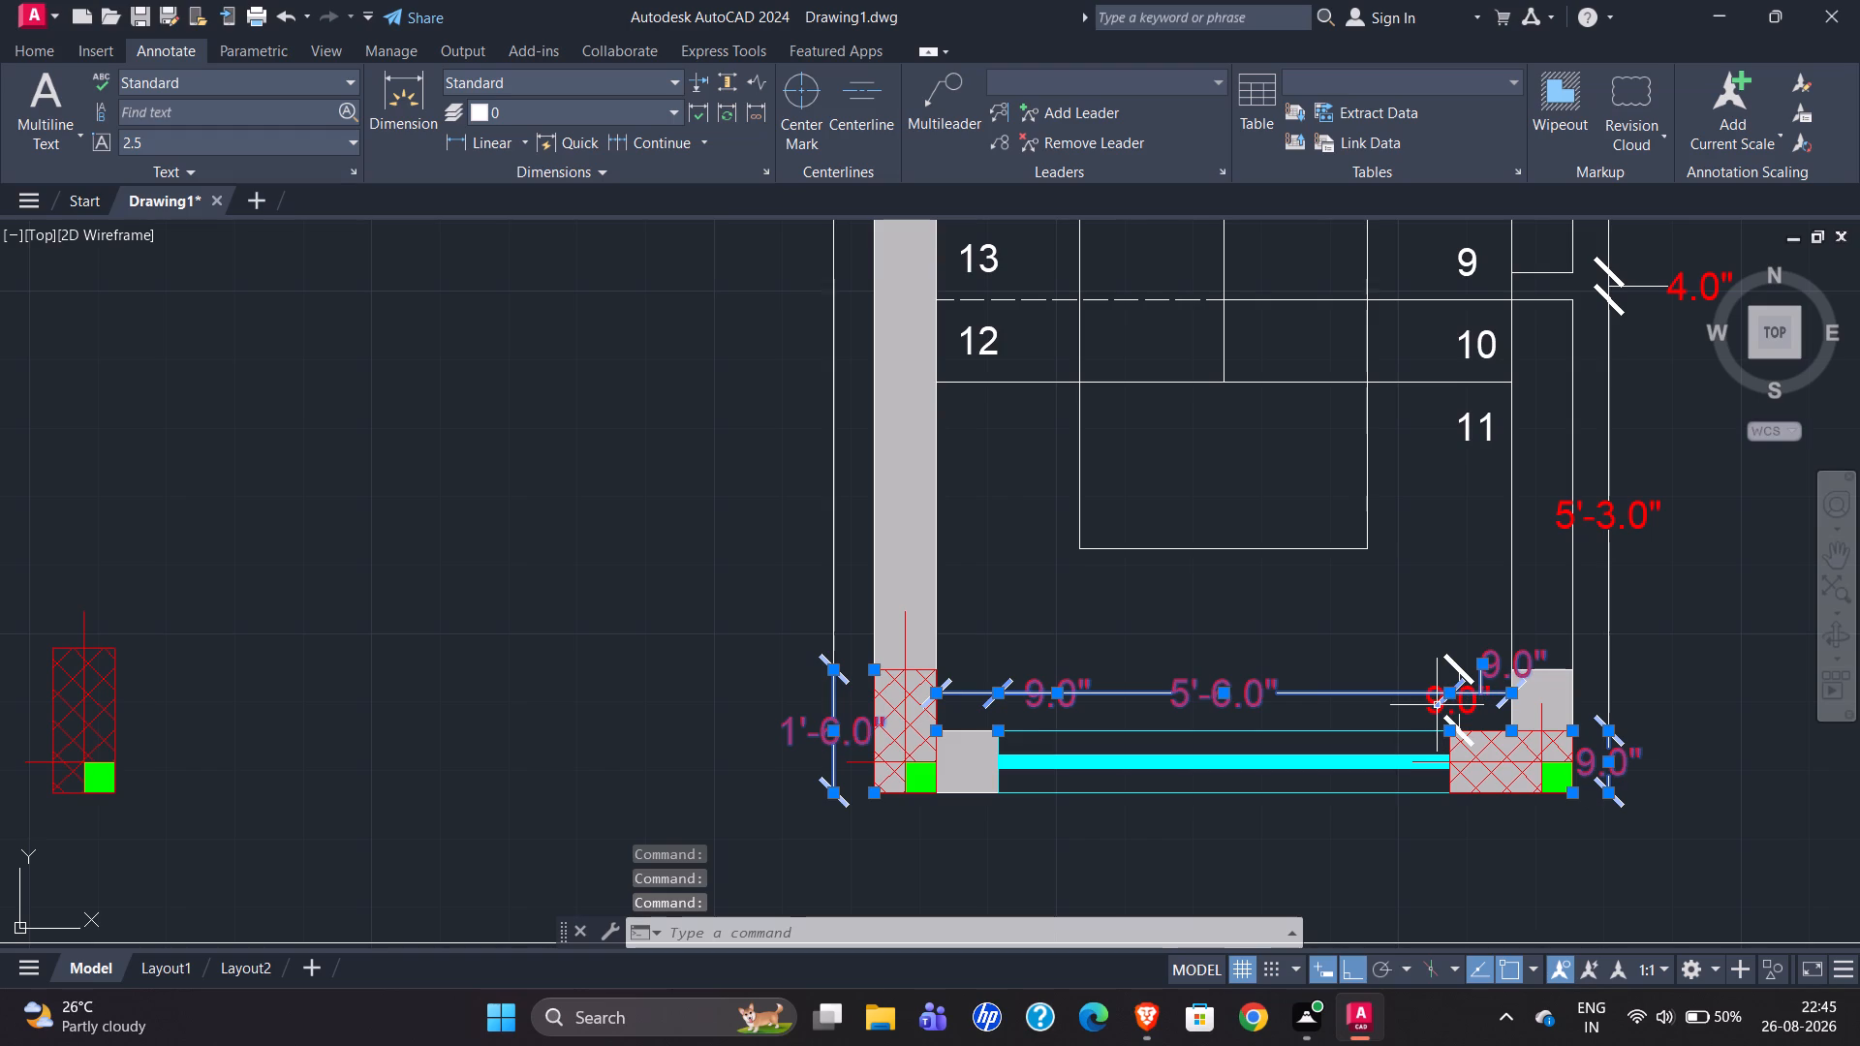
click(1432, 700)
scroll(1243, 738, down, 2)
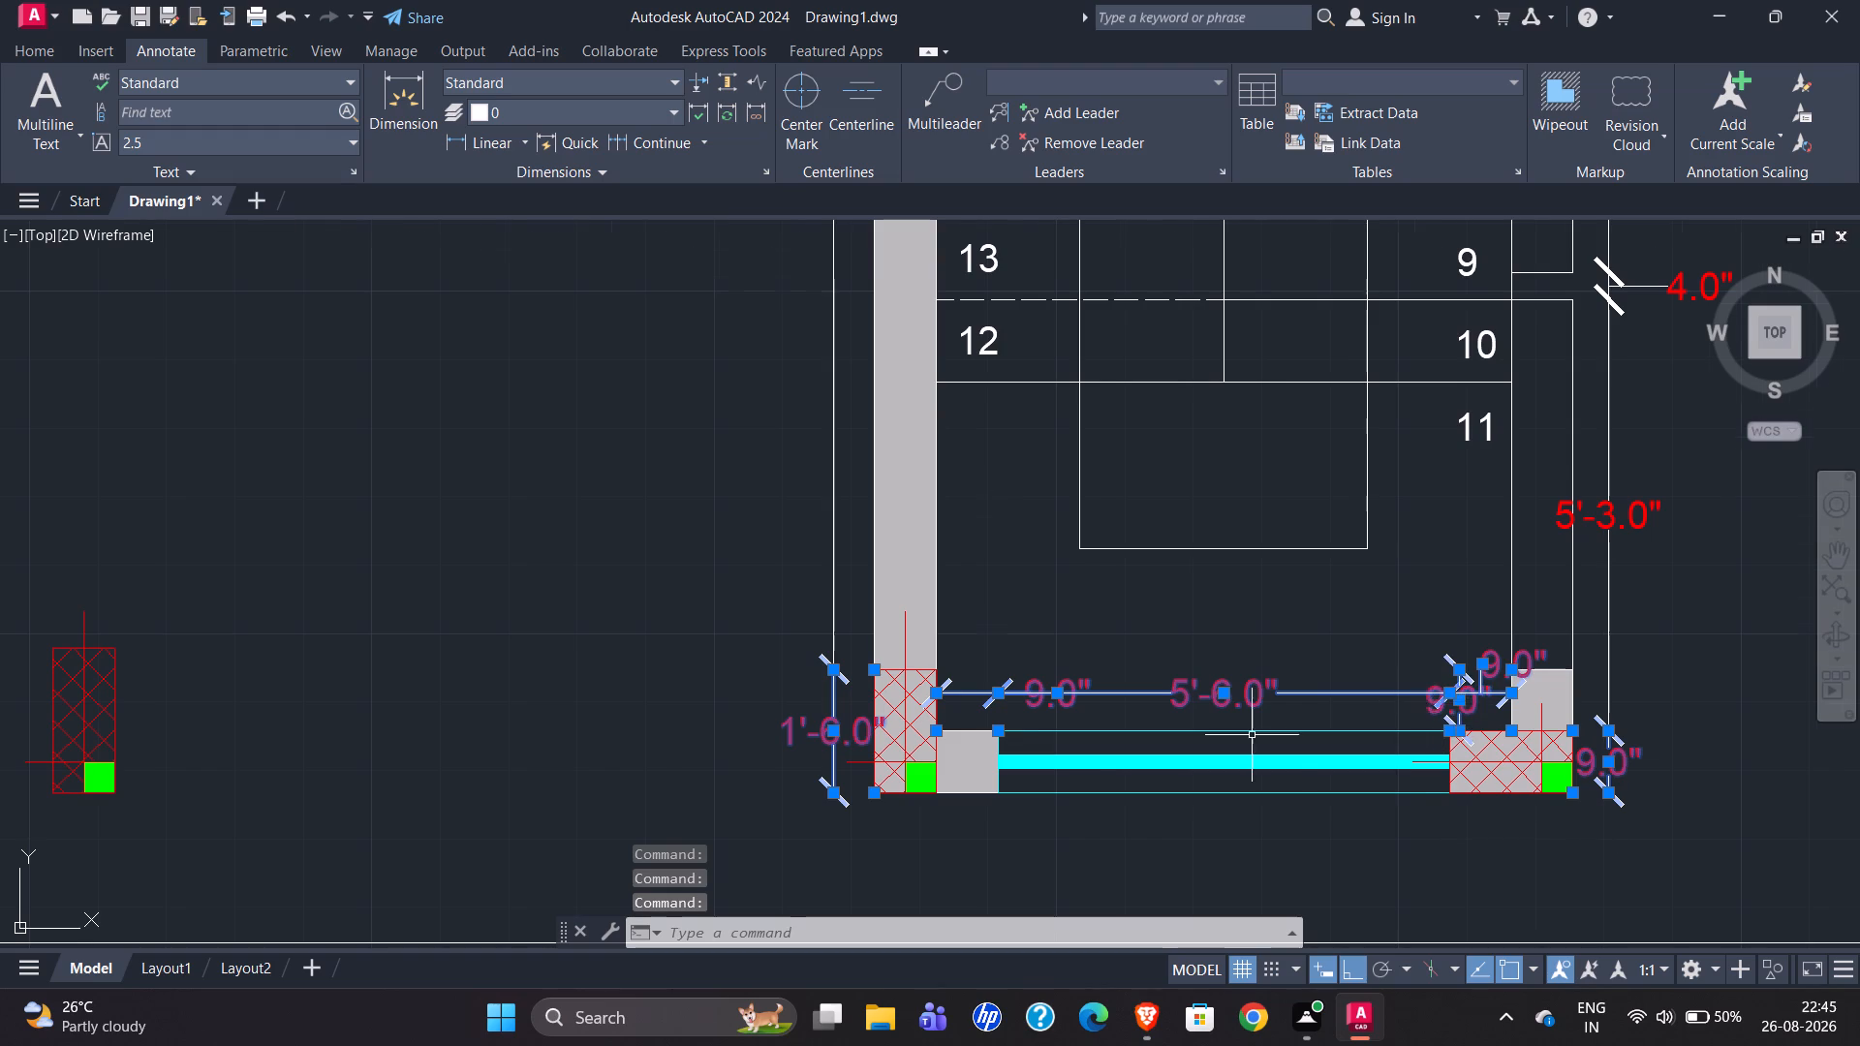
scroll(1379, 656, up, 2)
click(1359, 665)
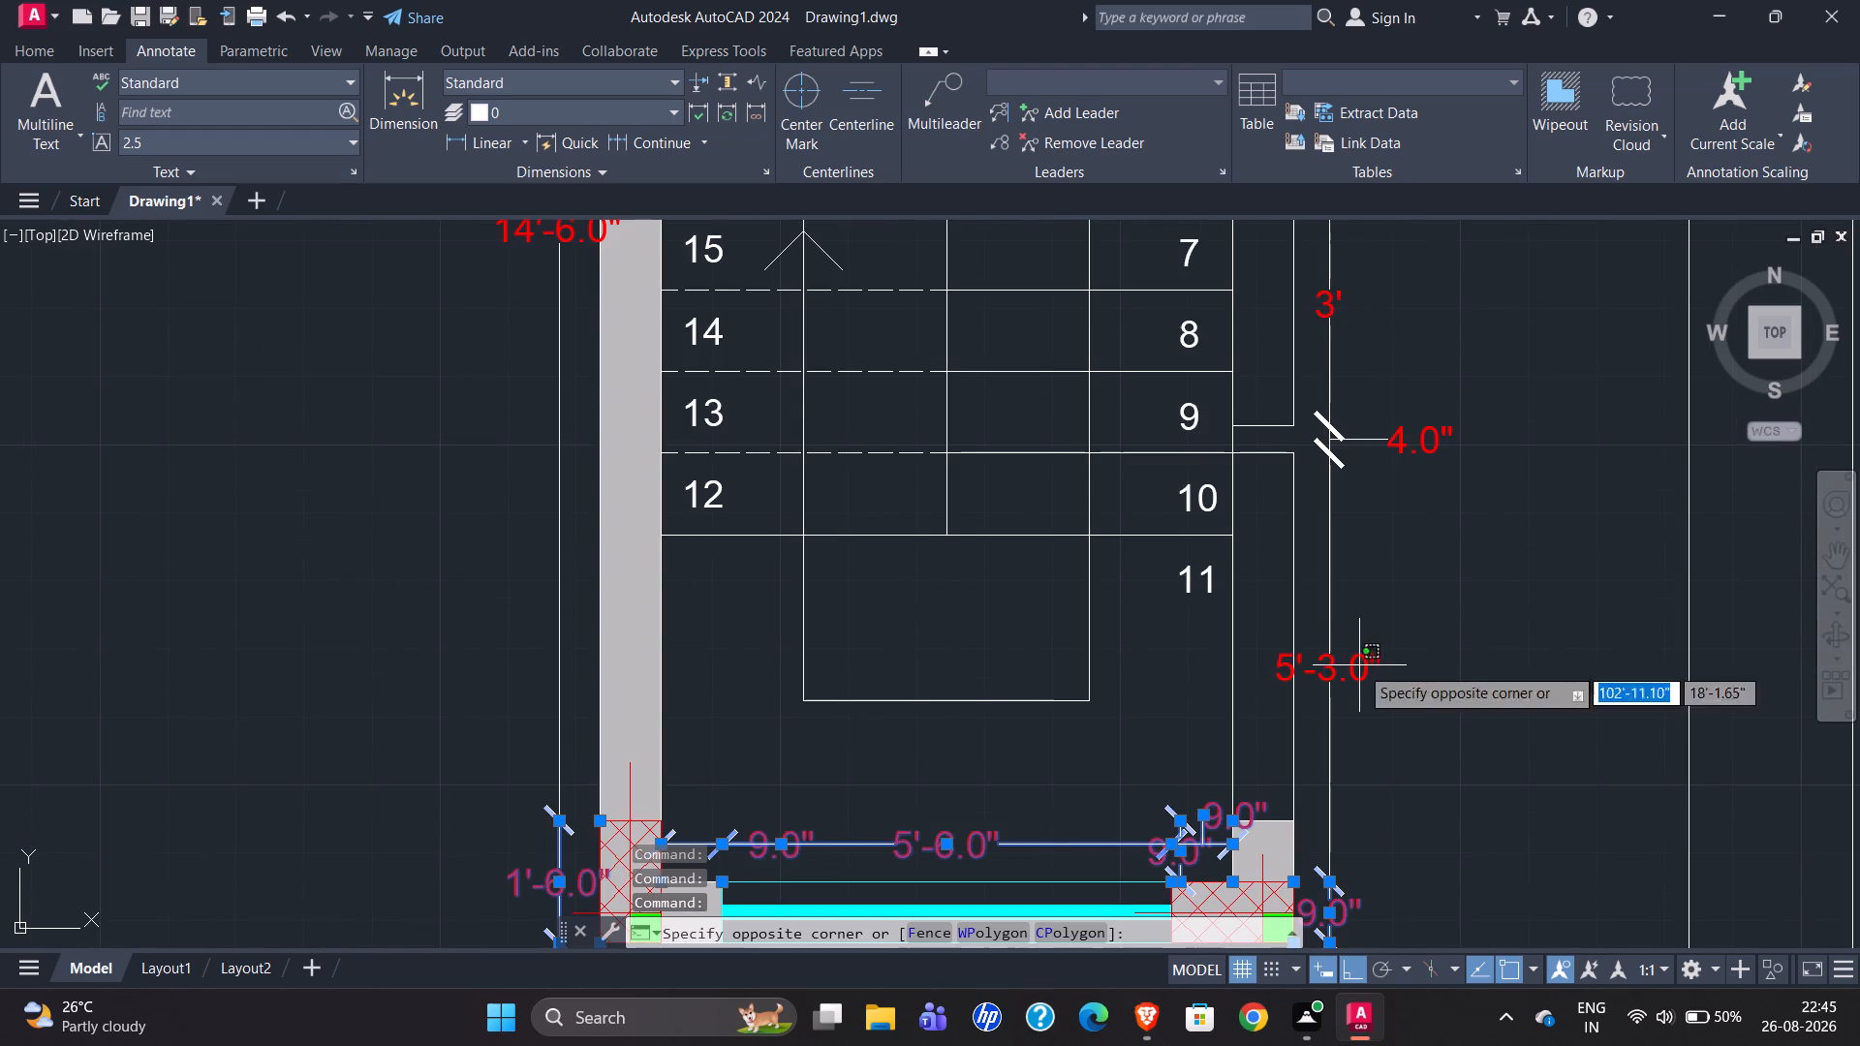
click(1355, 668)
click(1351, 662)
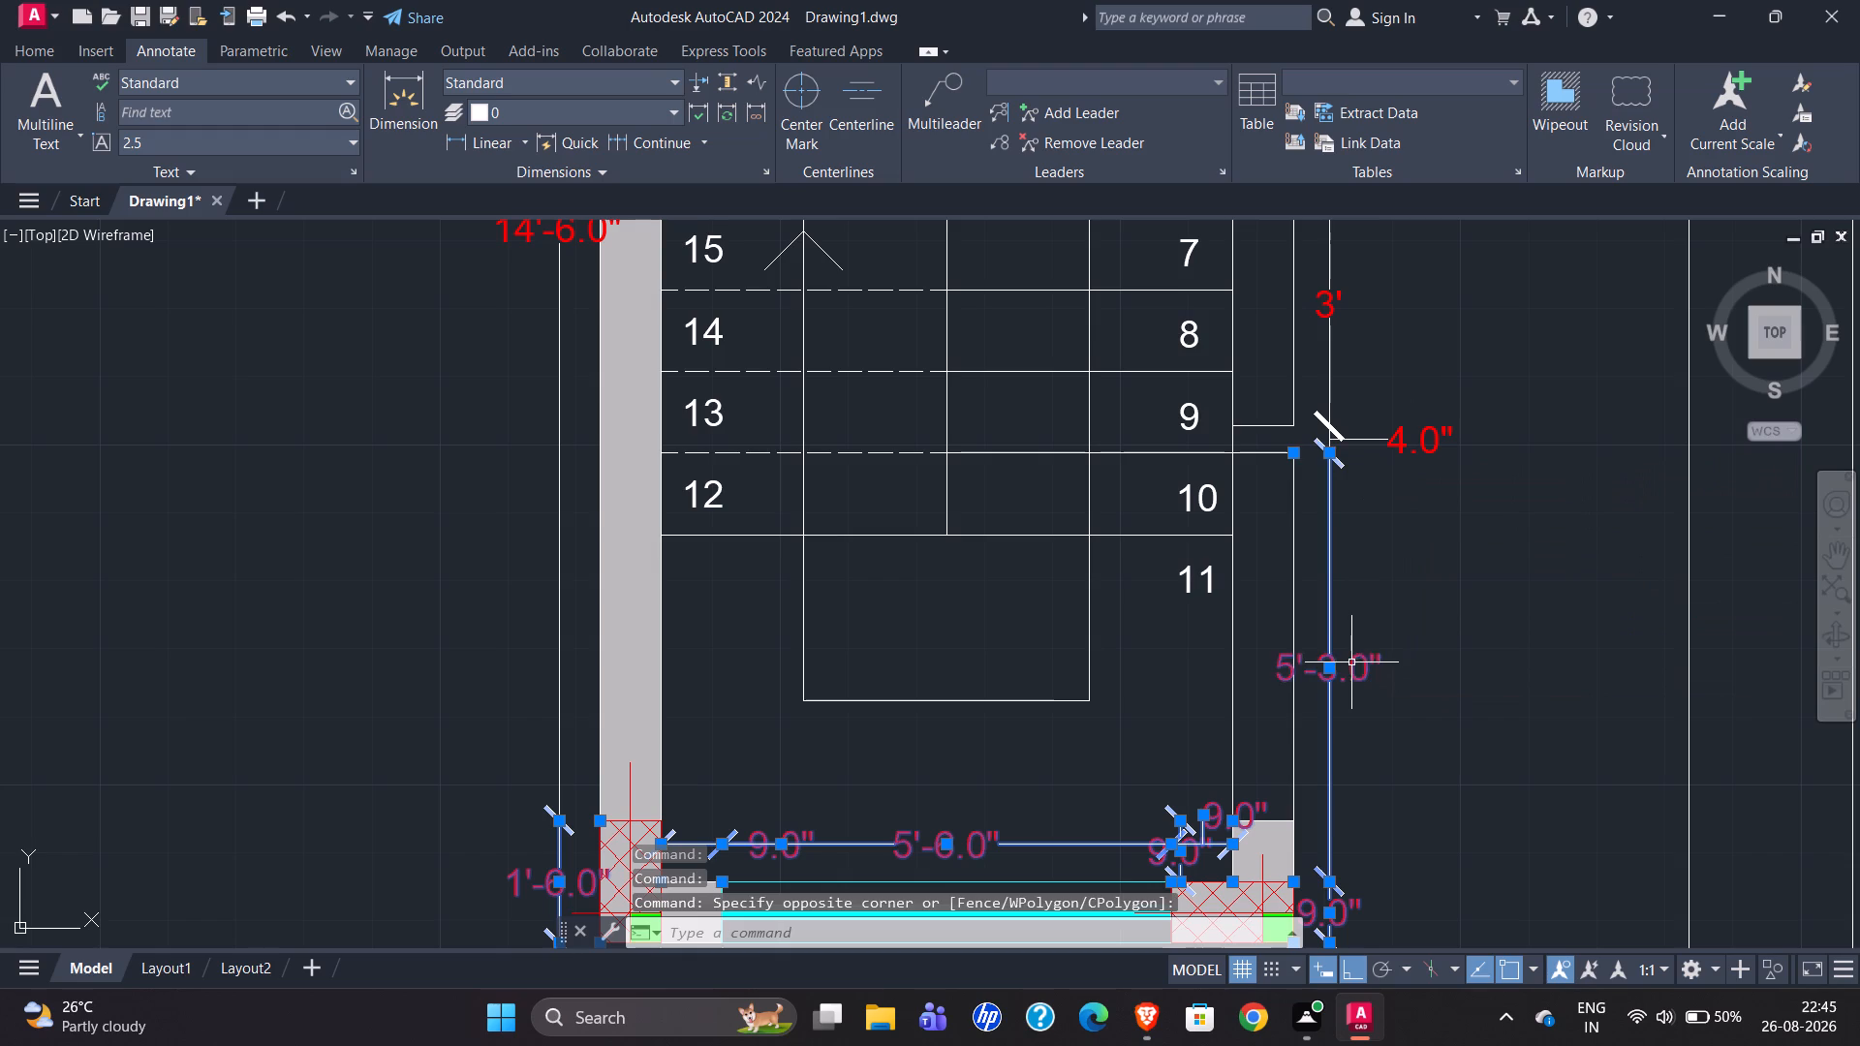
click(1396, 442)
scroll(1237, 645, down, 2)
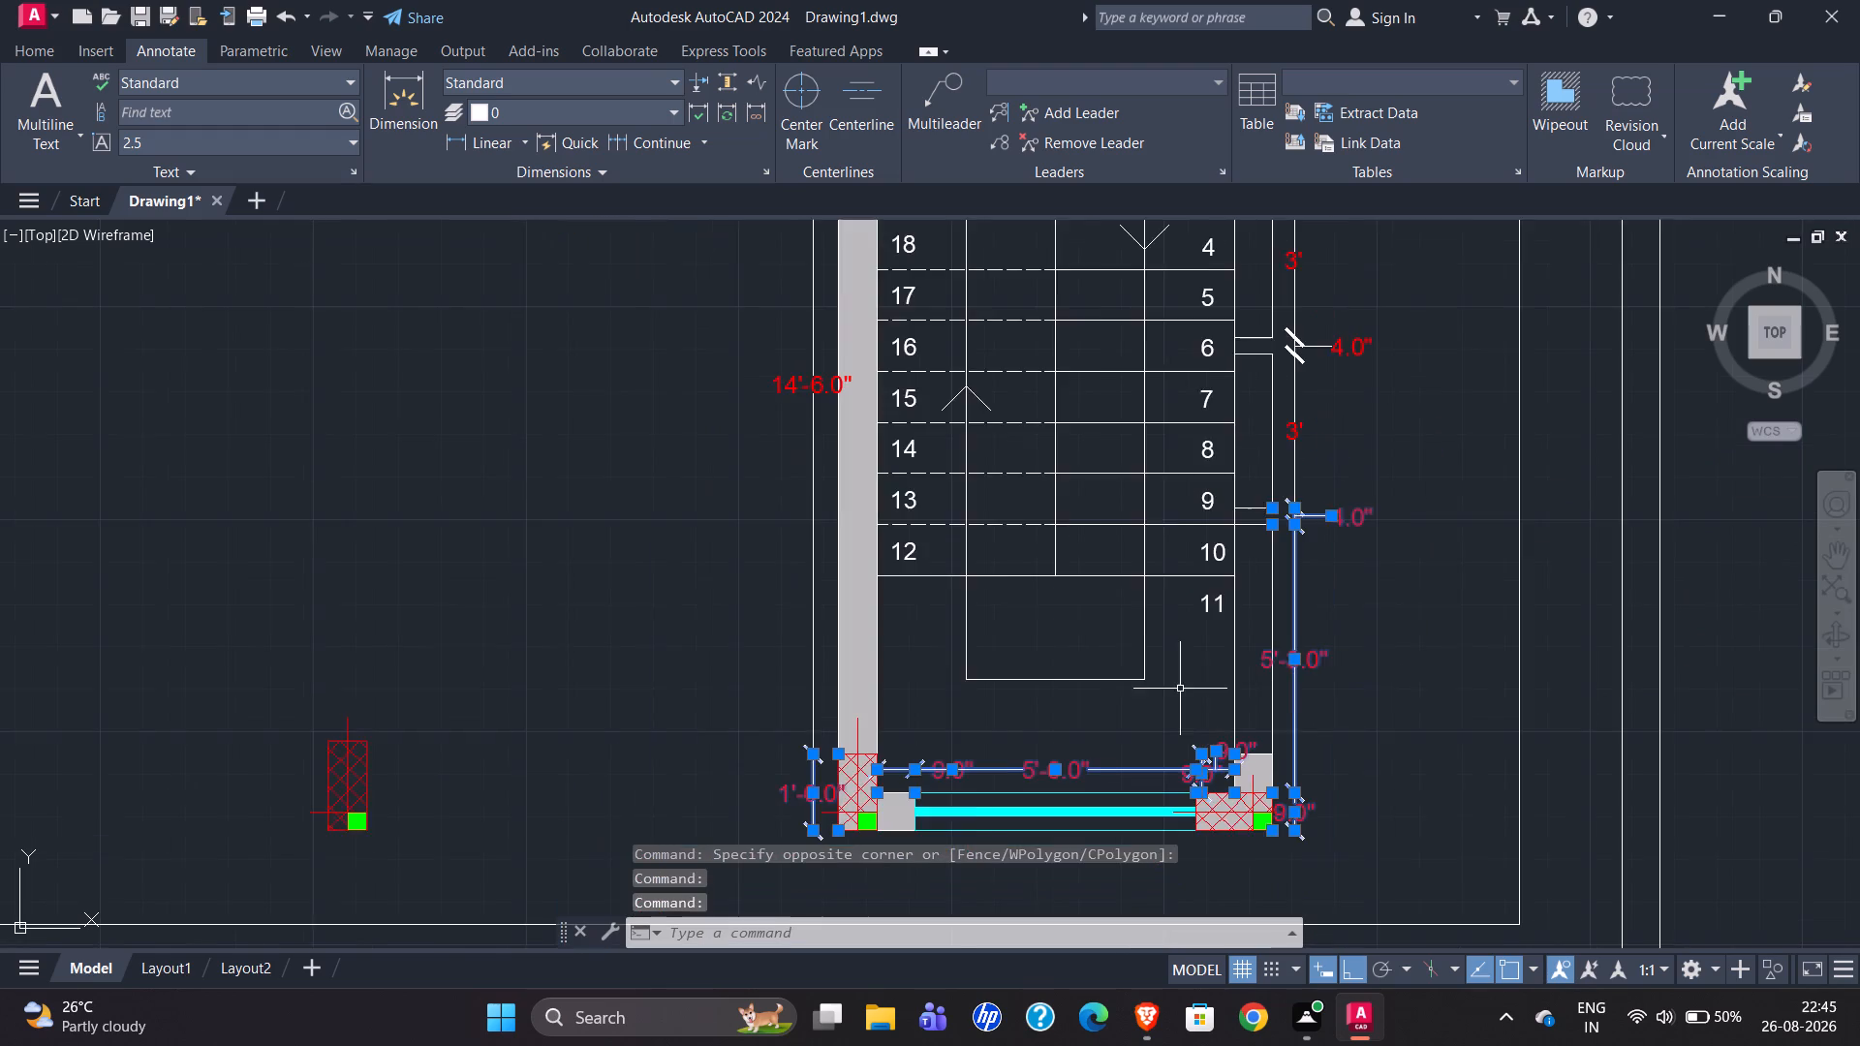
click(1282, 475)
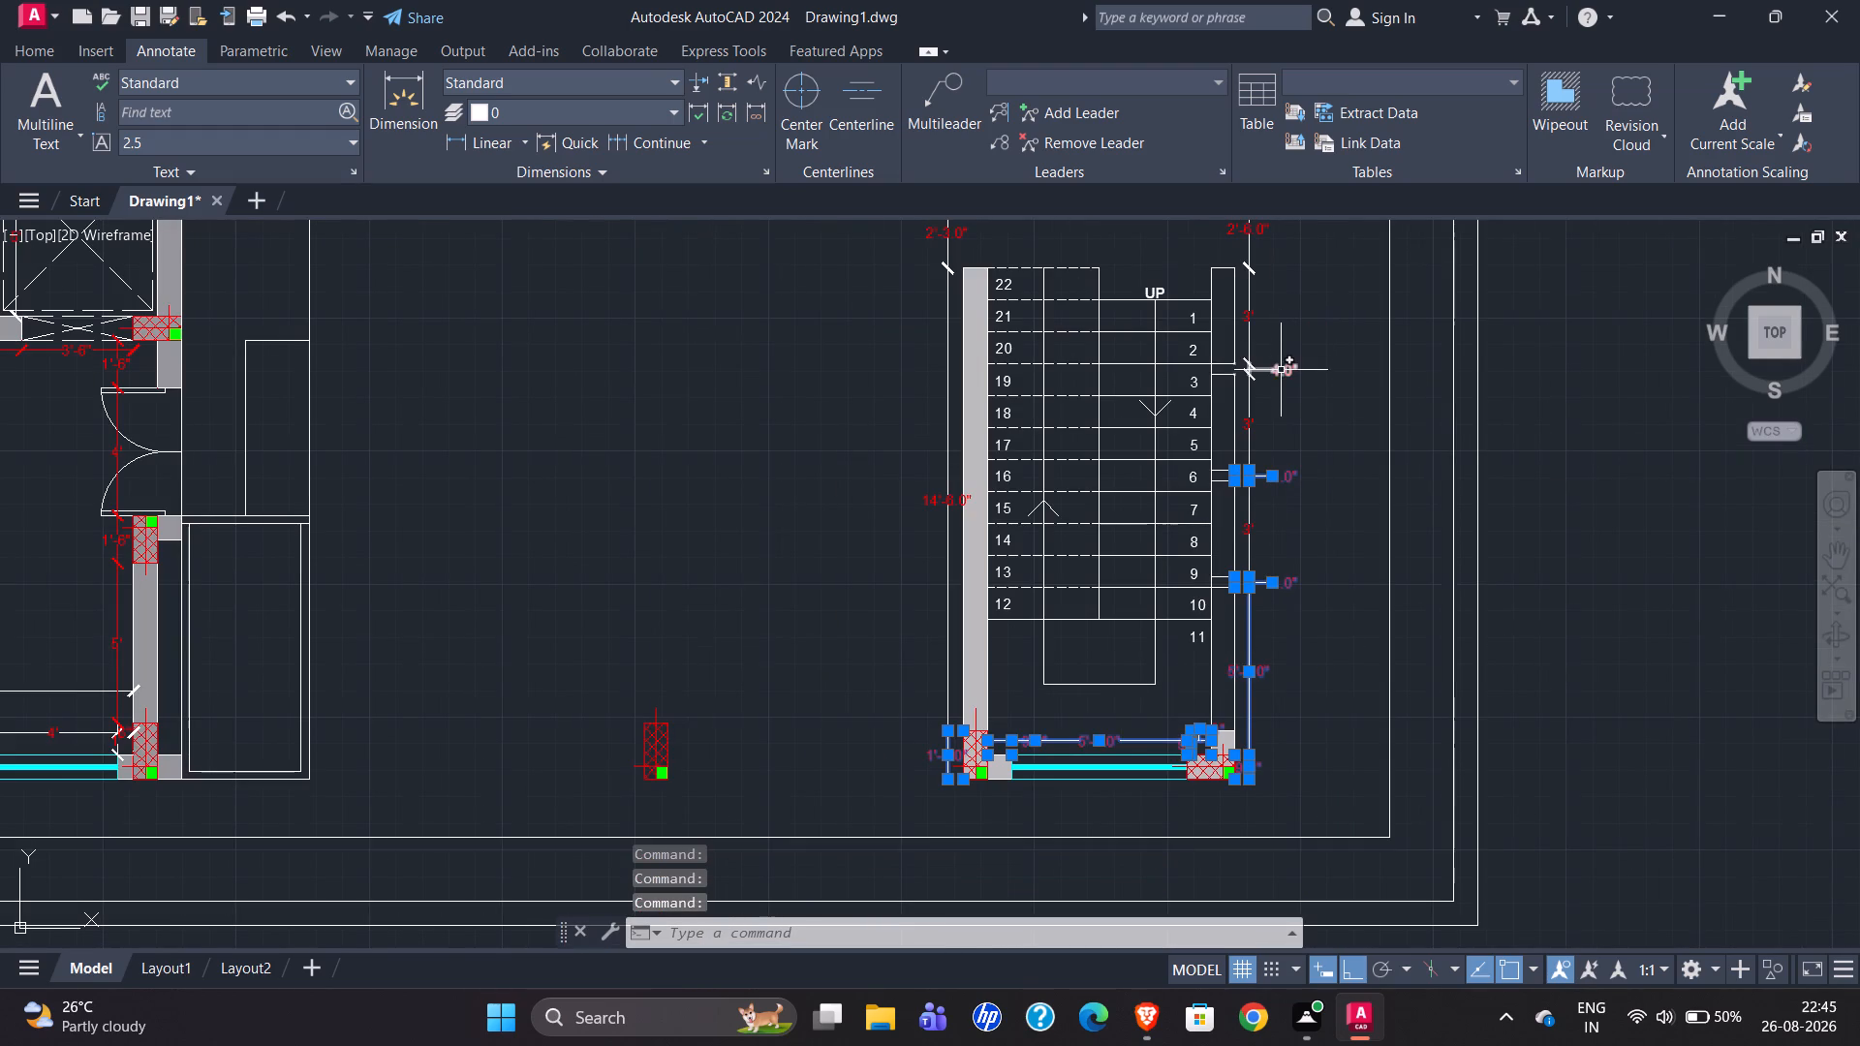
click(1281, 371)
click(1252, 211)
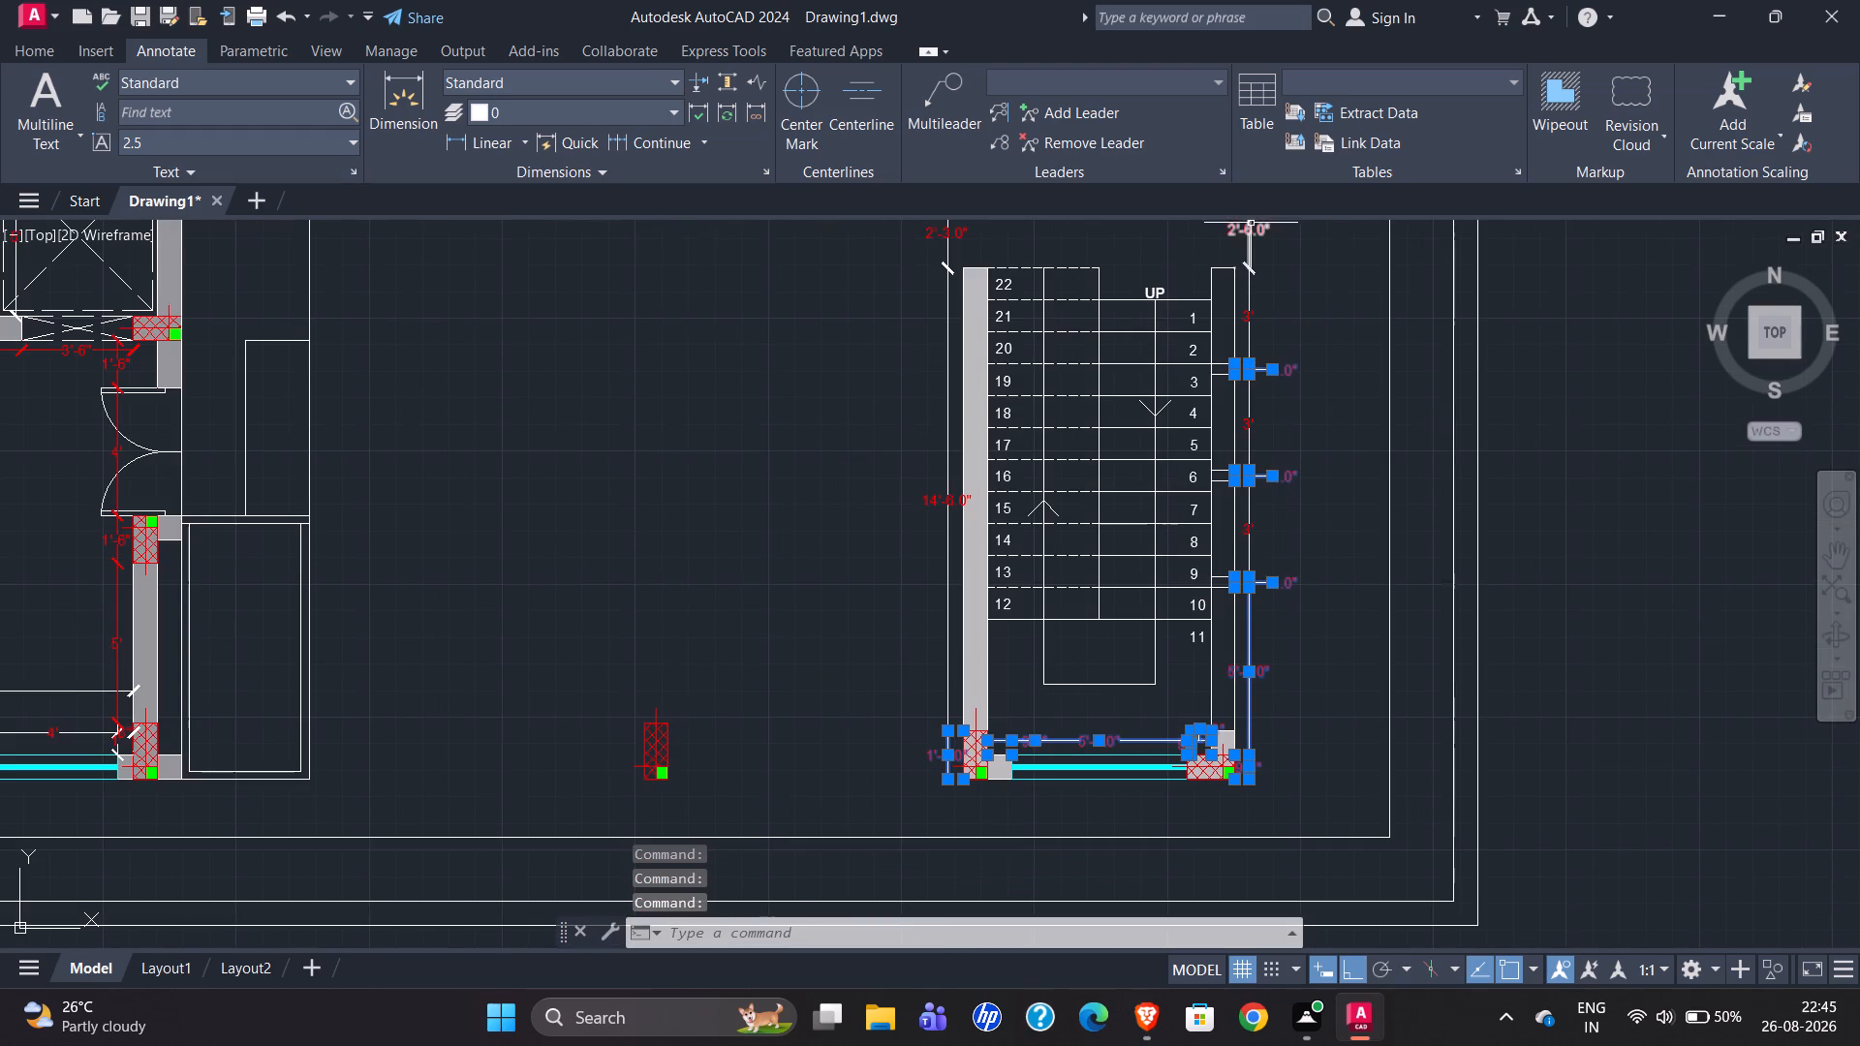
click(1245, 232)
scroll(1024, 436, down, 1)
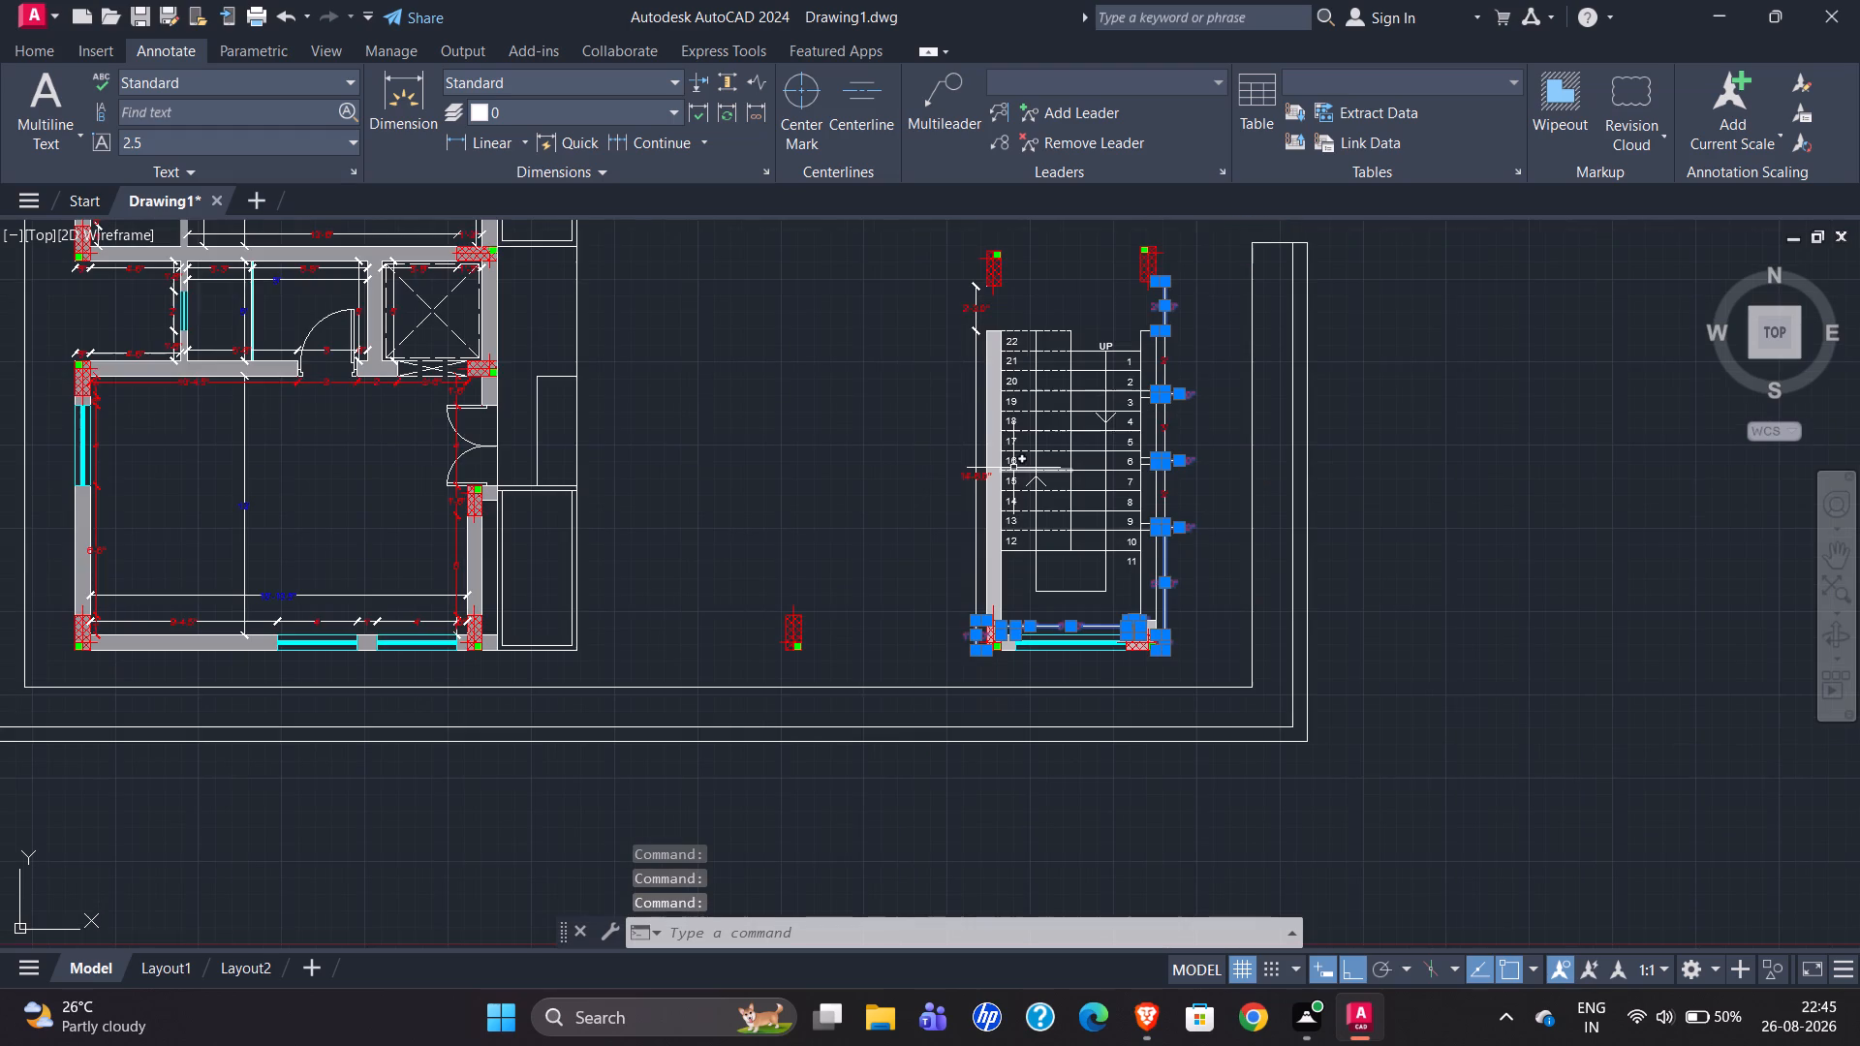
scroll(1153, 285, up, 3)
click(465, 381)
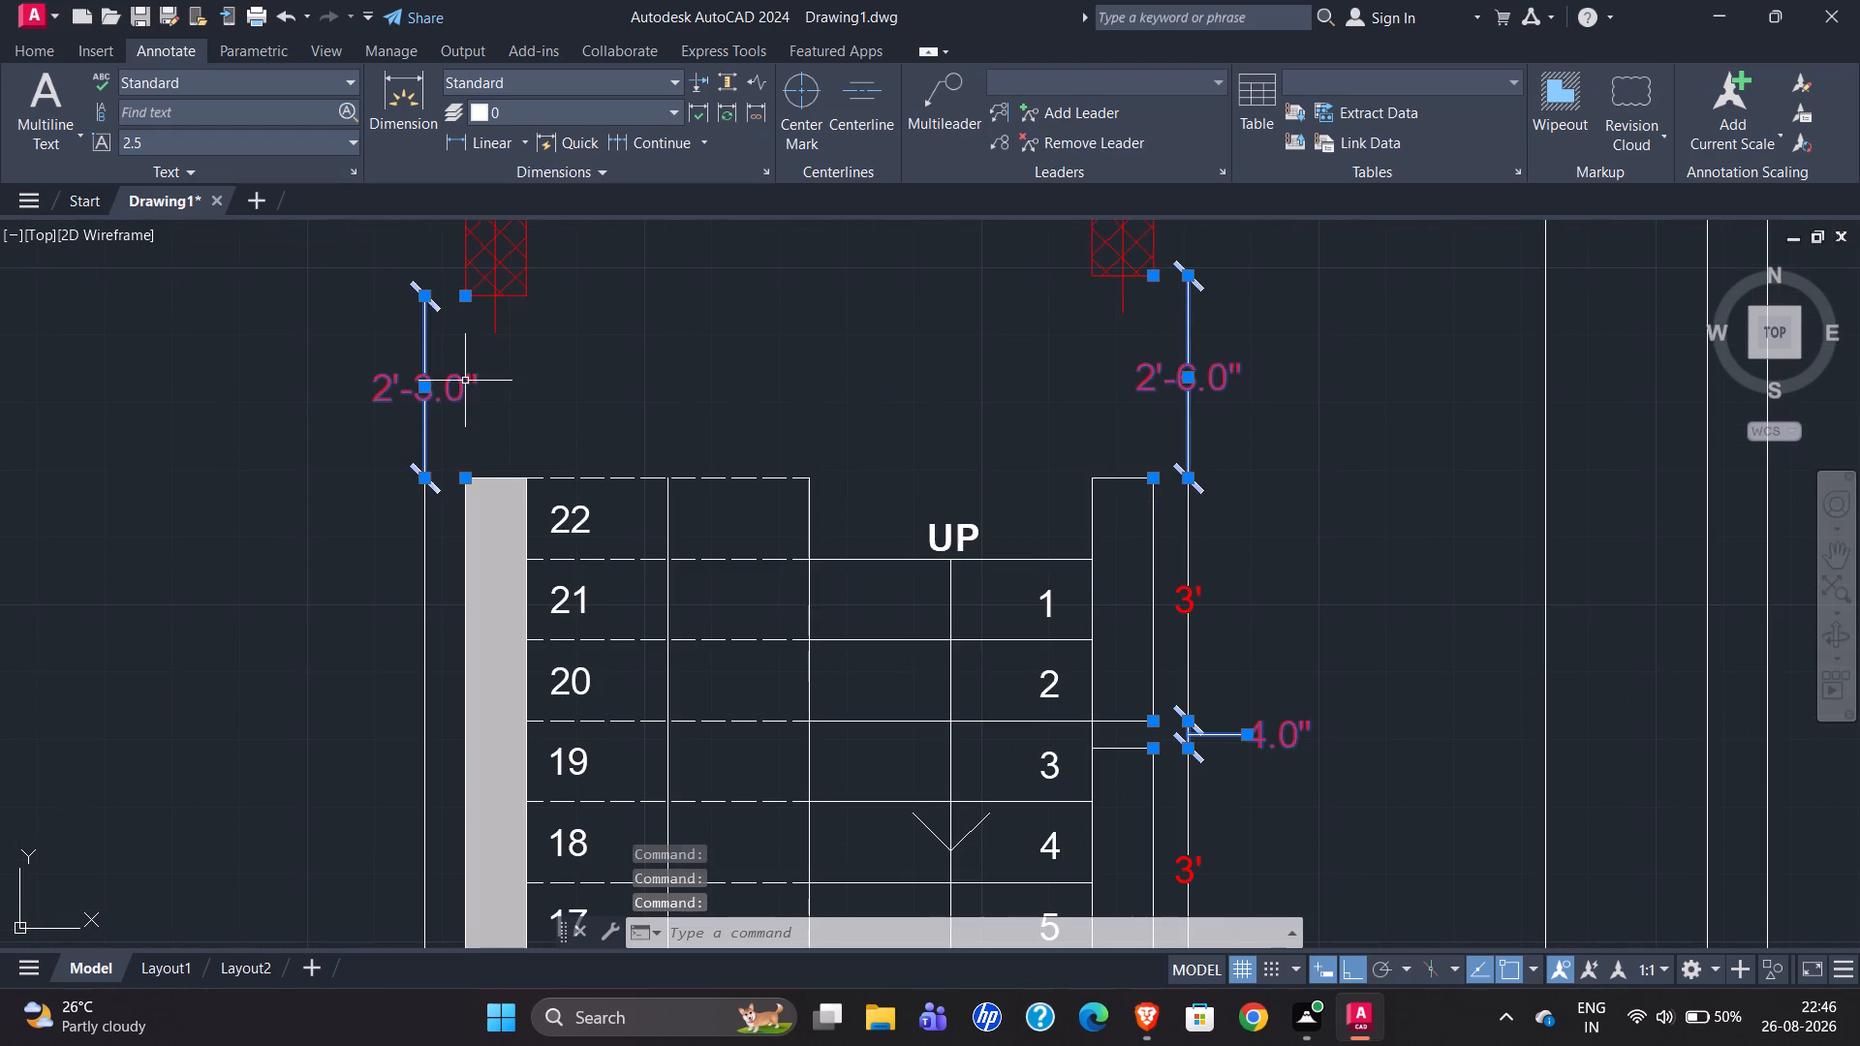
scroll(867, 308, down, 2)
scroll(652, 617, up, 2)
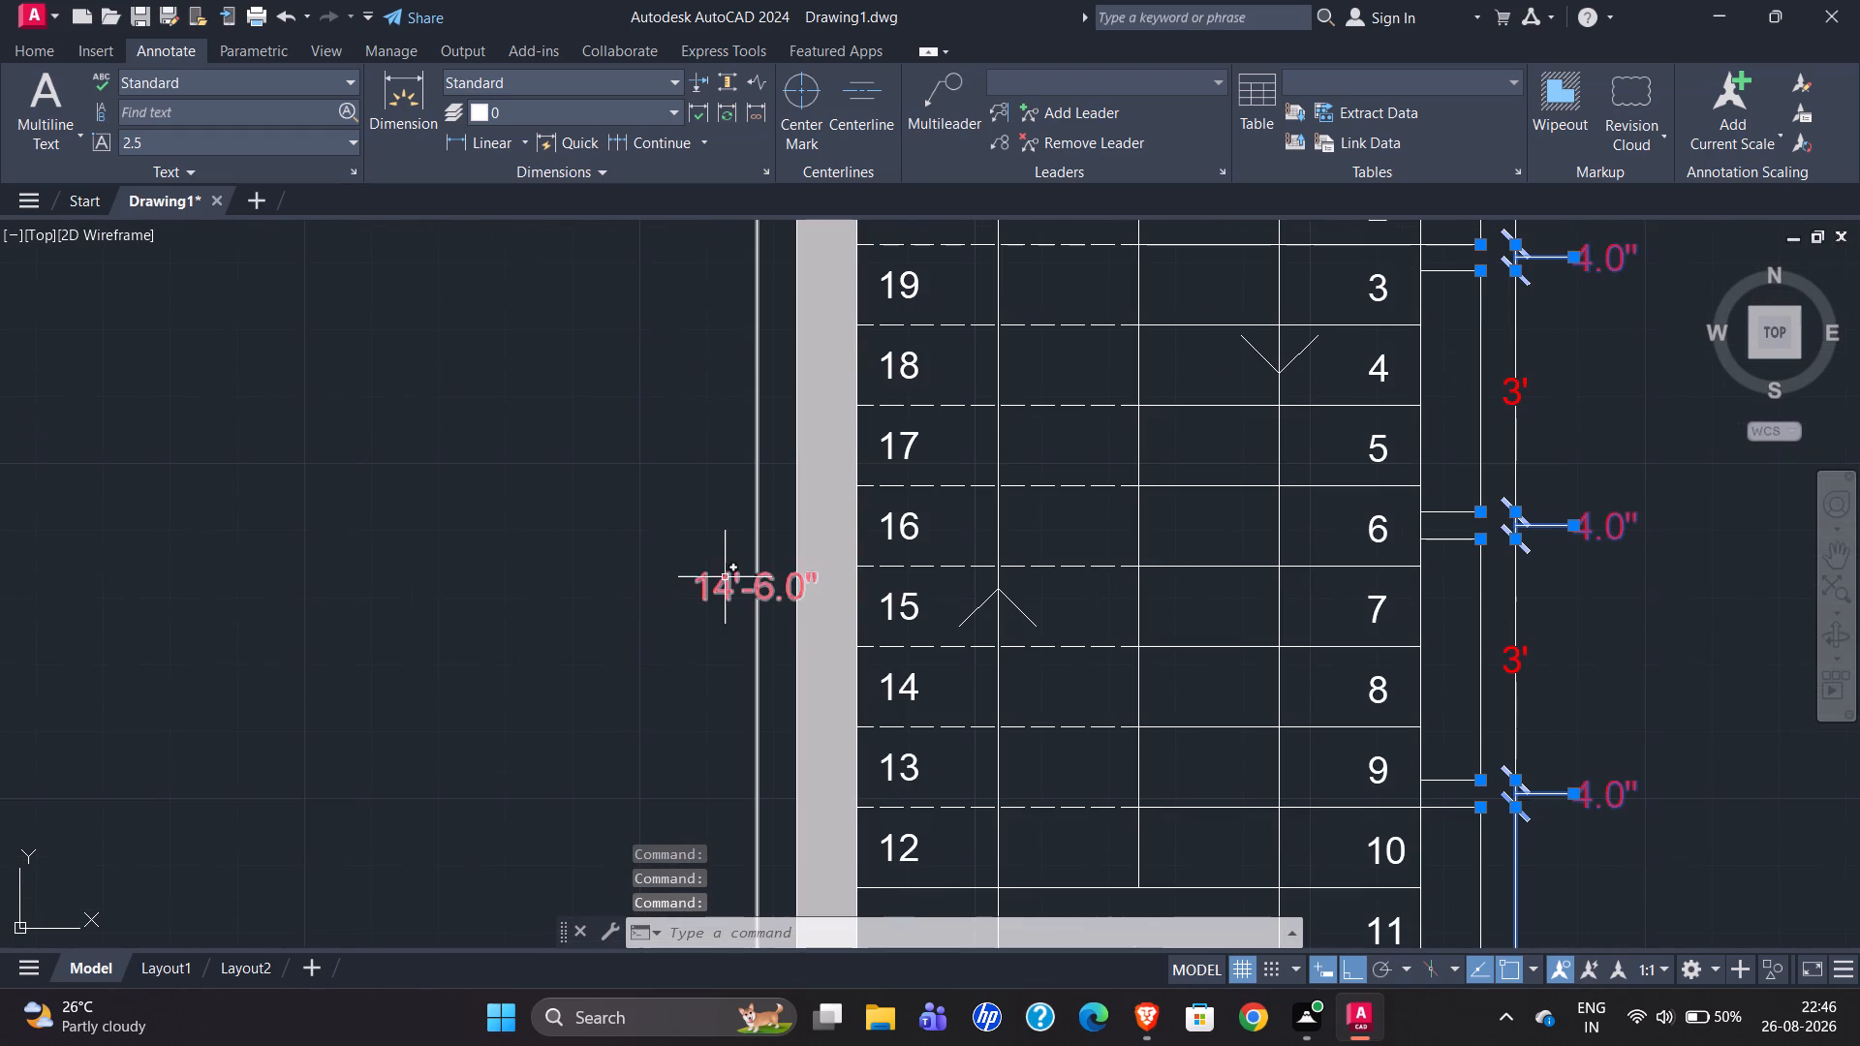
click(718, 585)
scroll(759, 426, down, 2)
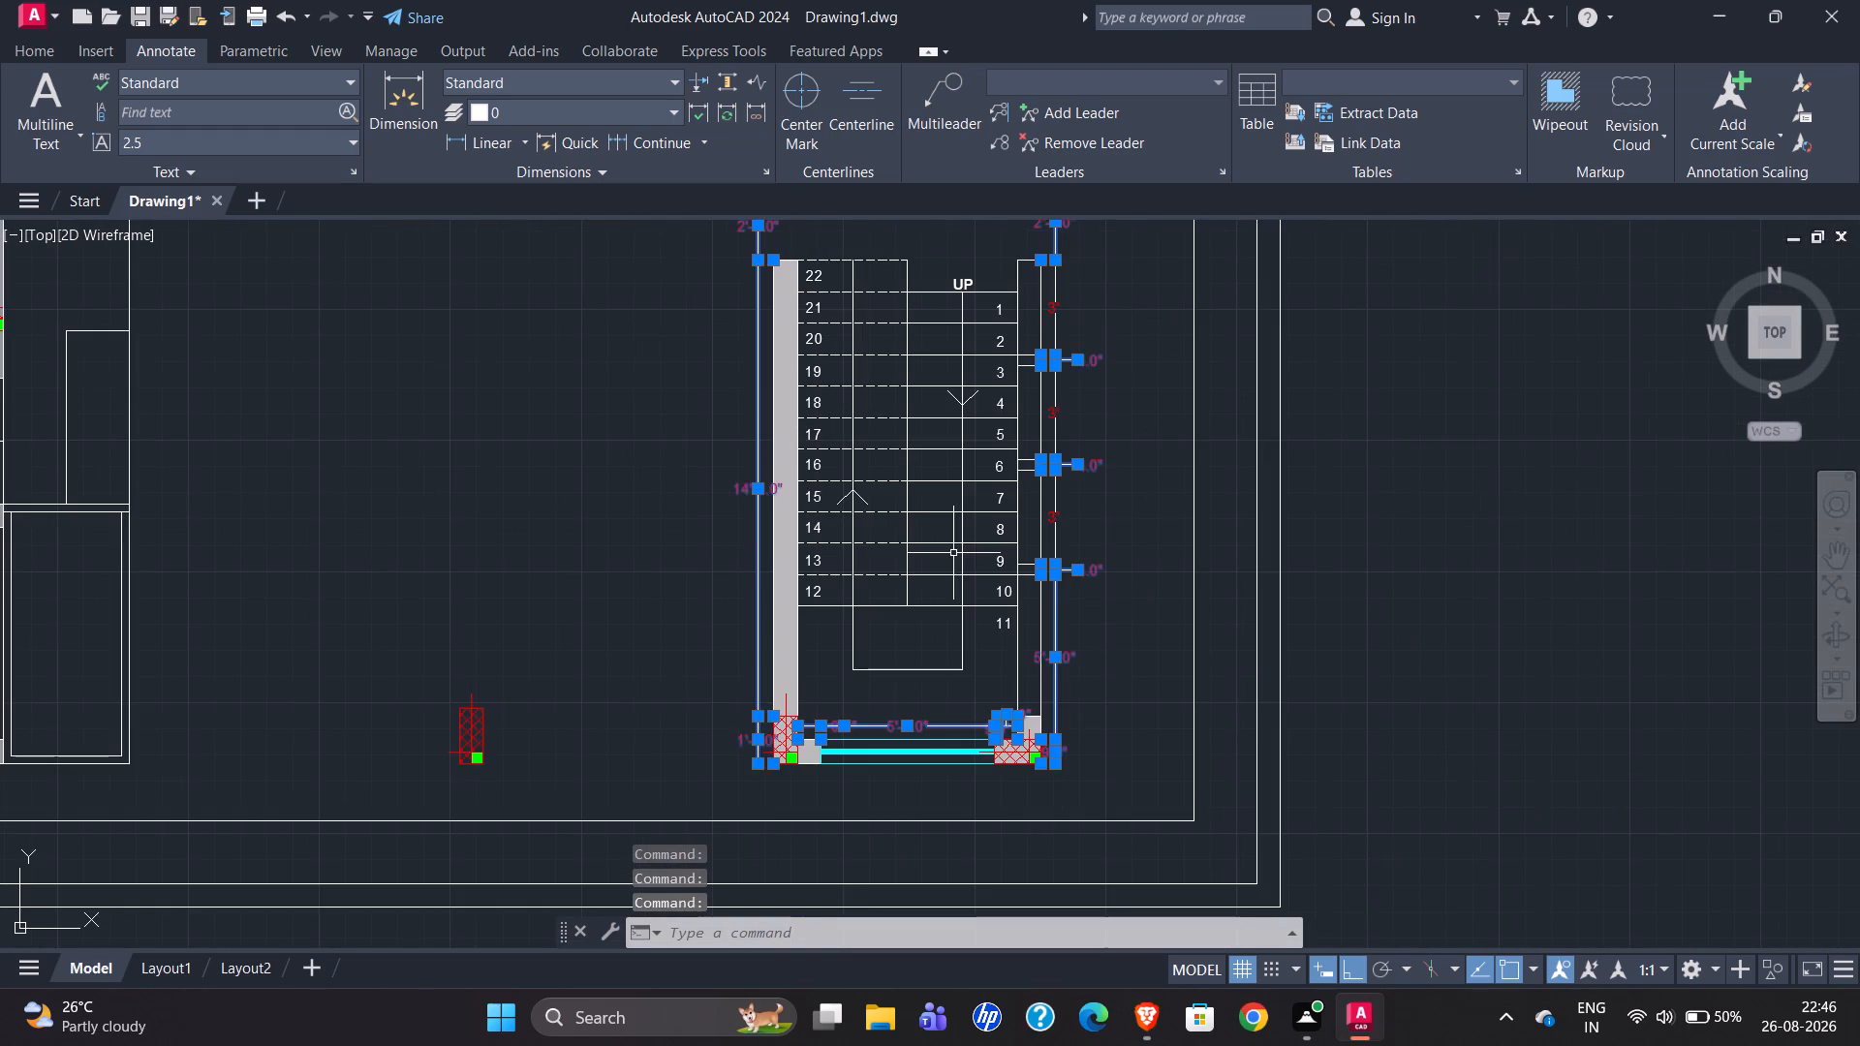
scroll(754, 761, up, 3)
scroll(671, 747, down, 2)
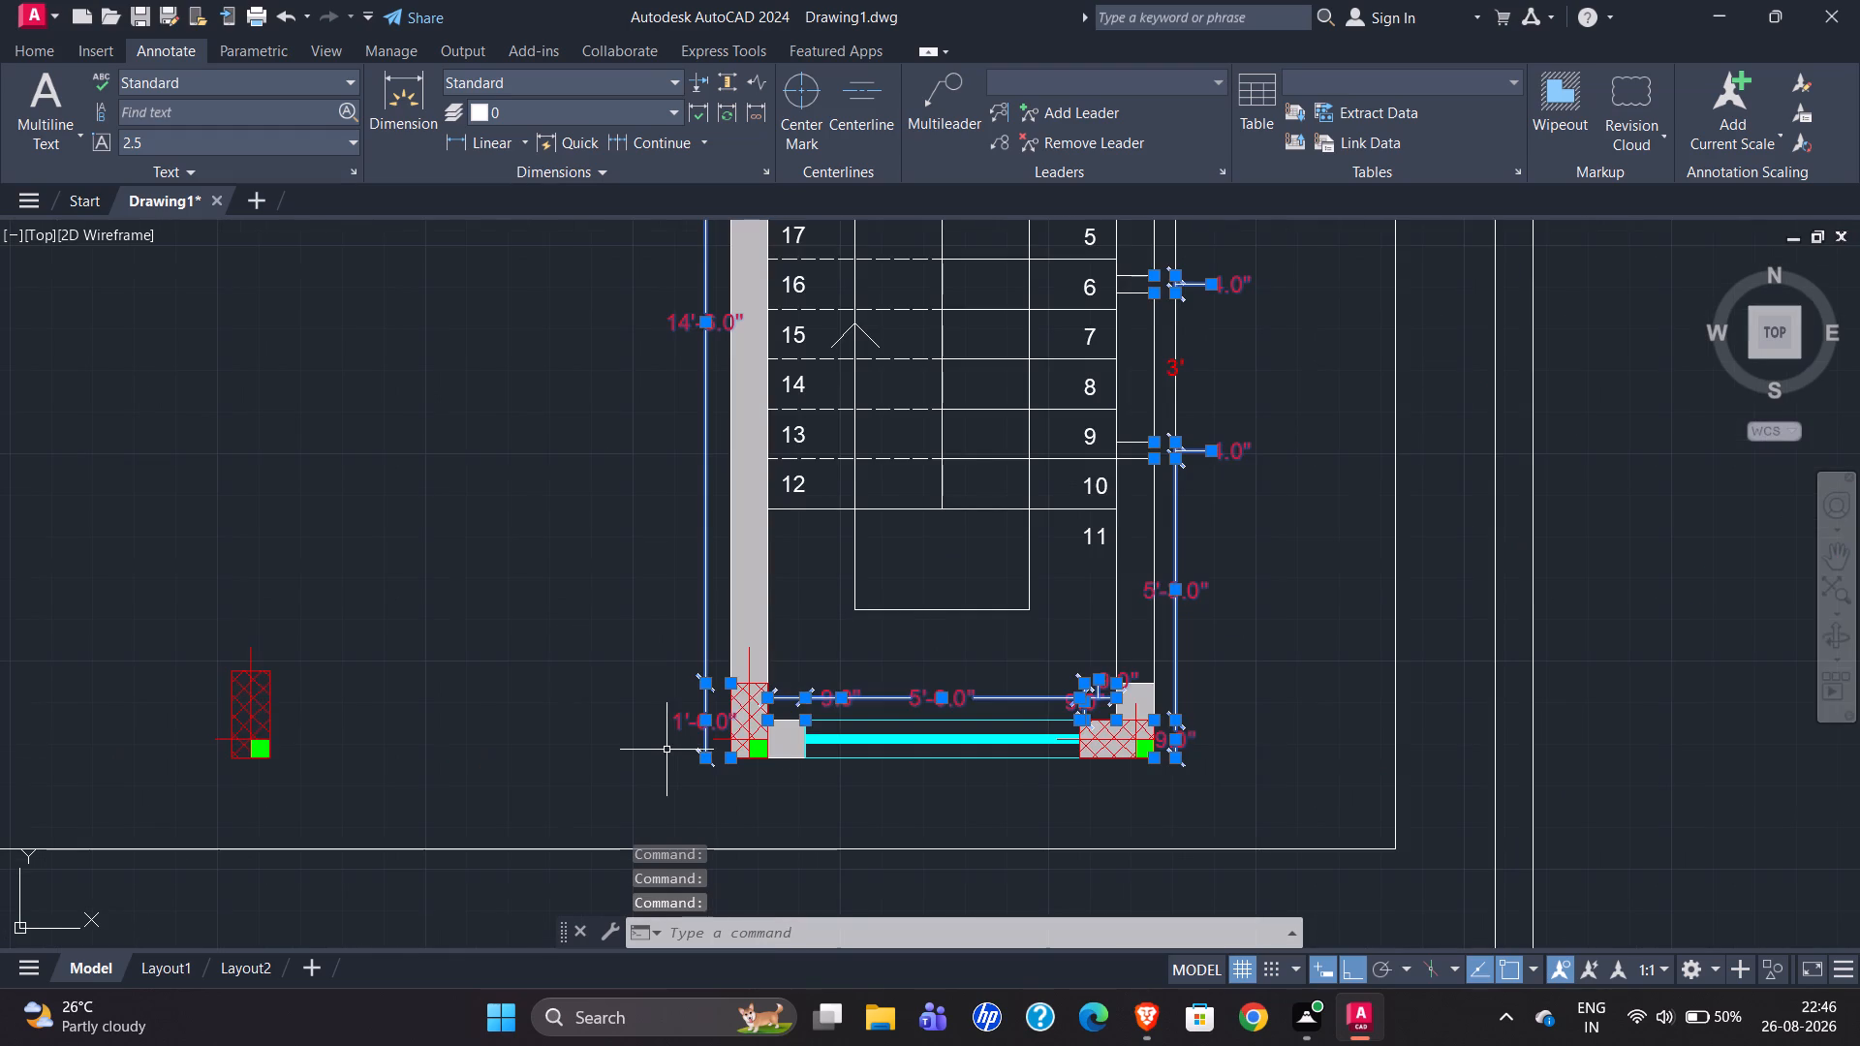
key(ctrl+1)
scroll(234, 545, down, 7)
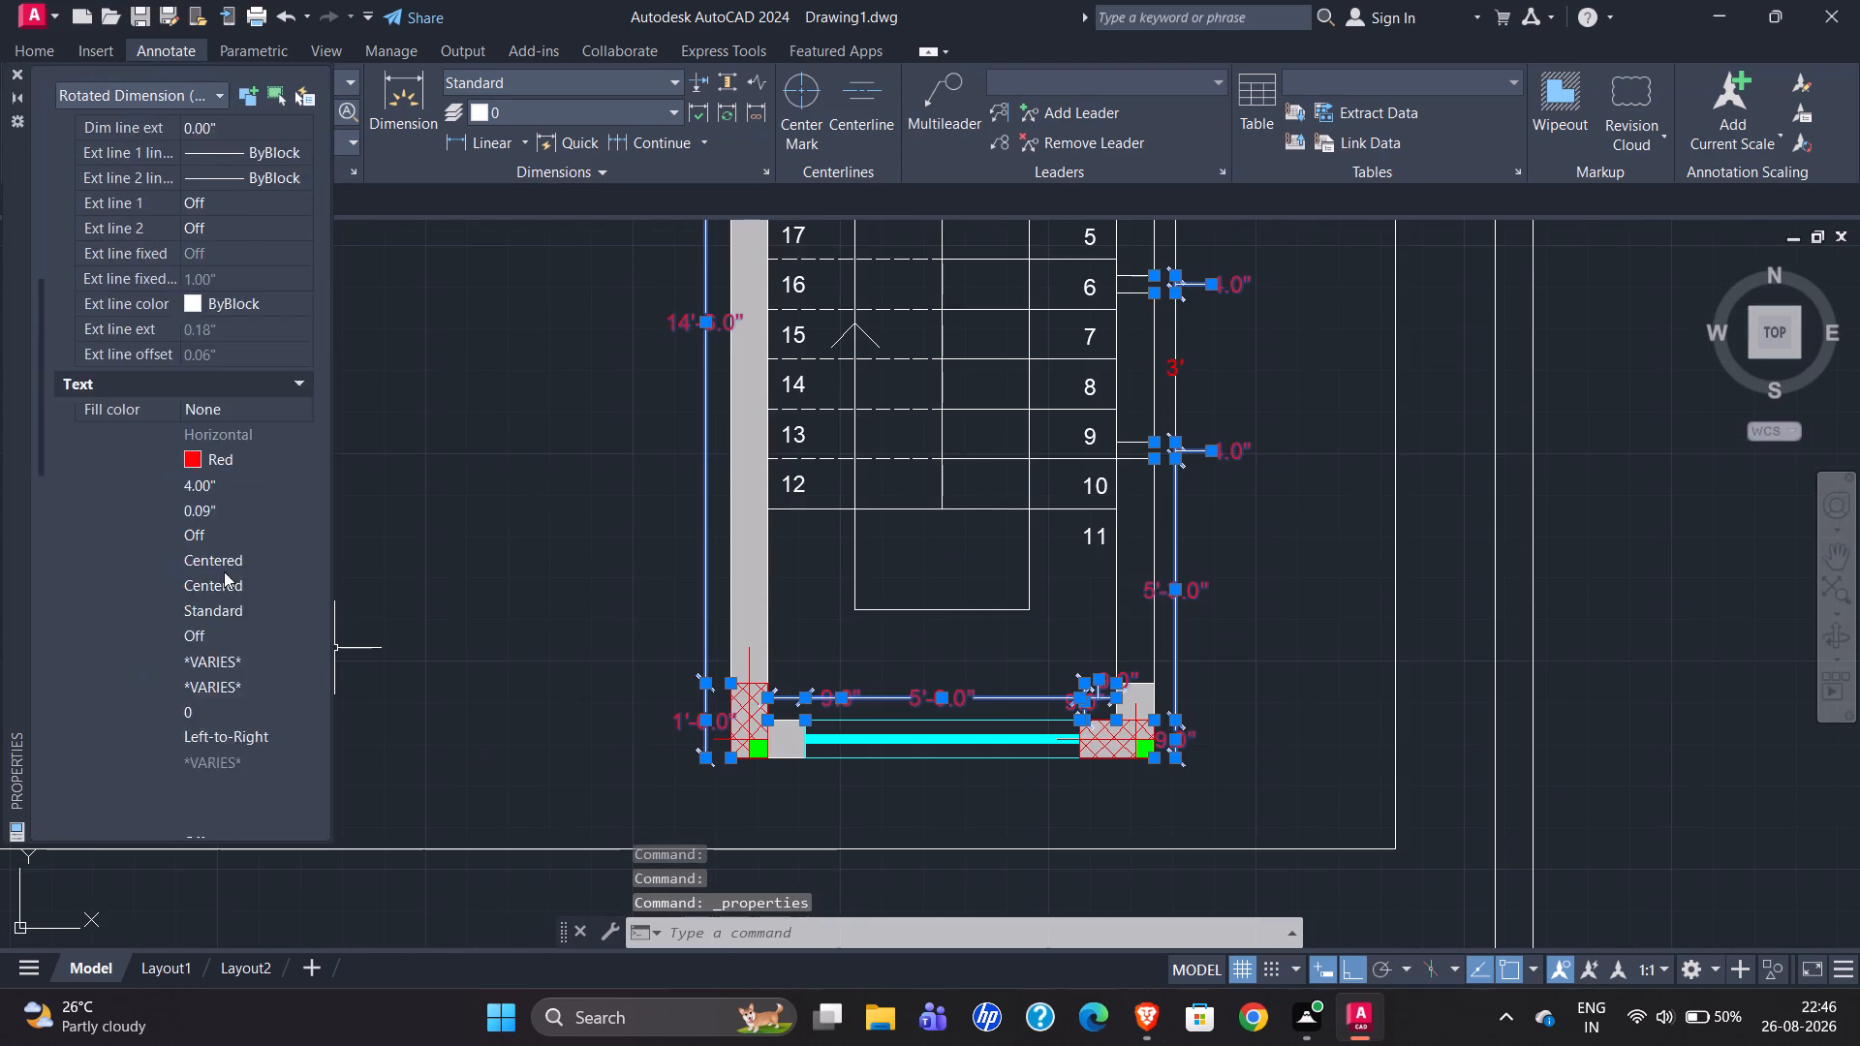
scroll(224, 571, down, 3)
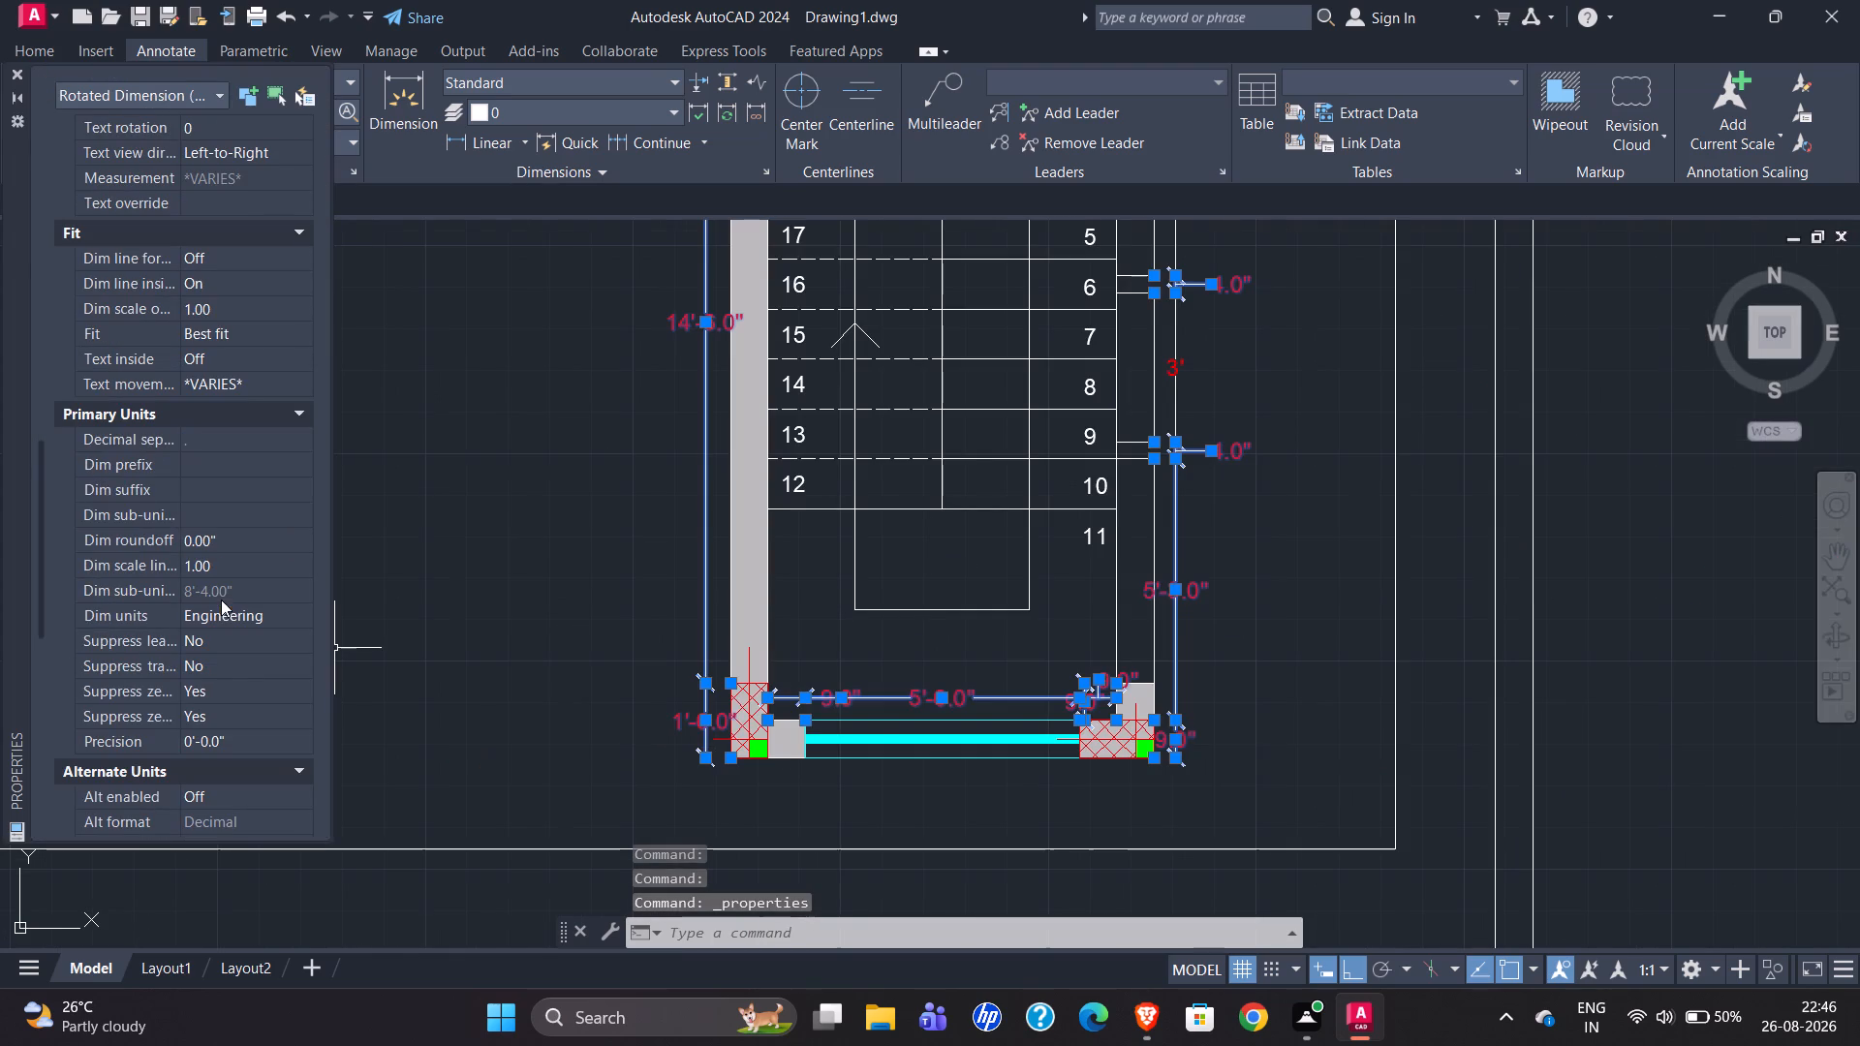
click(232, 745)
click(232, 751)
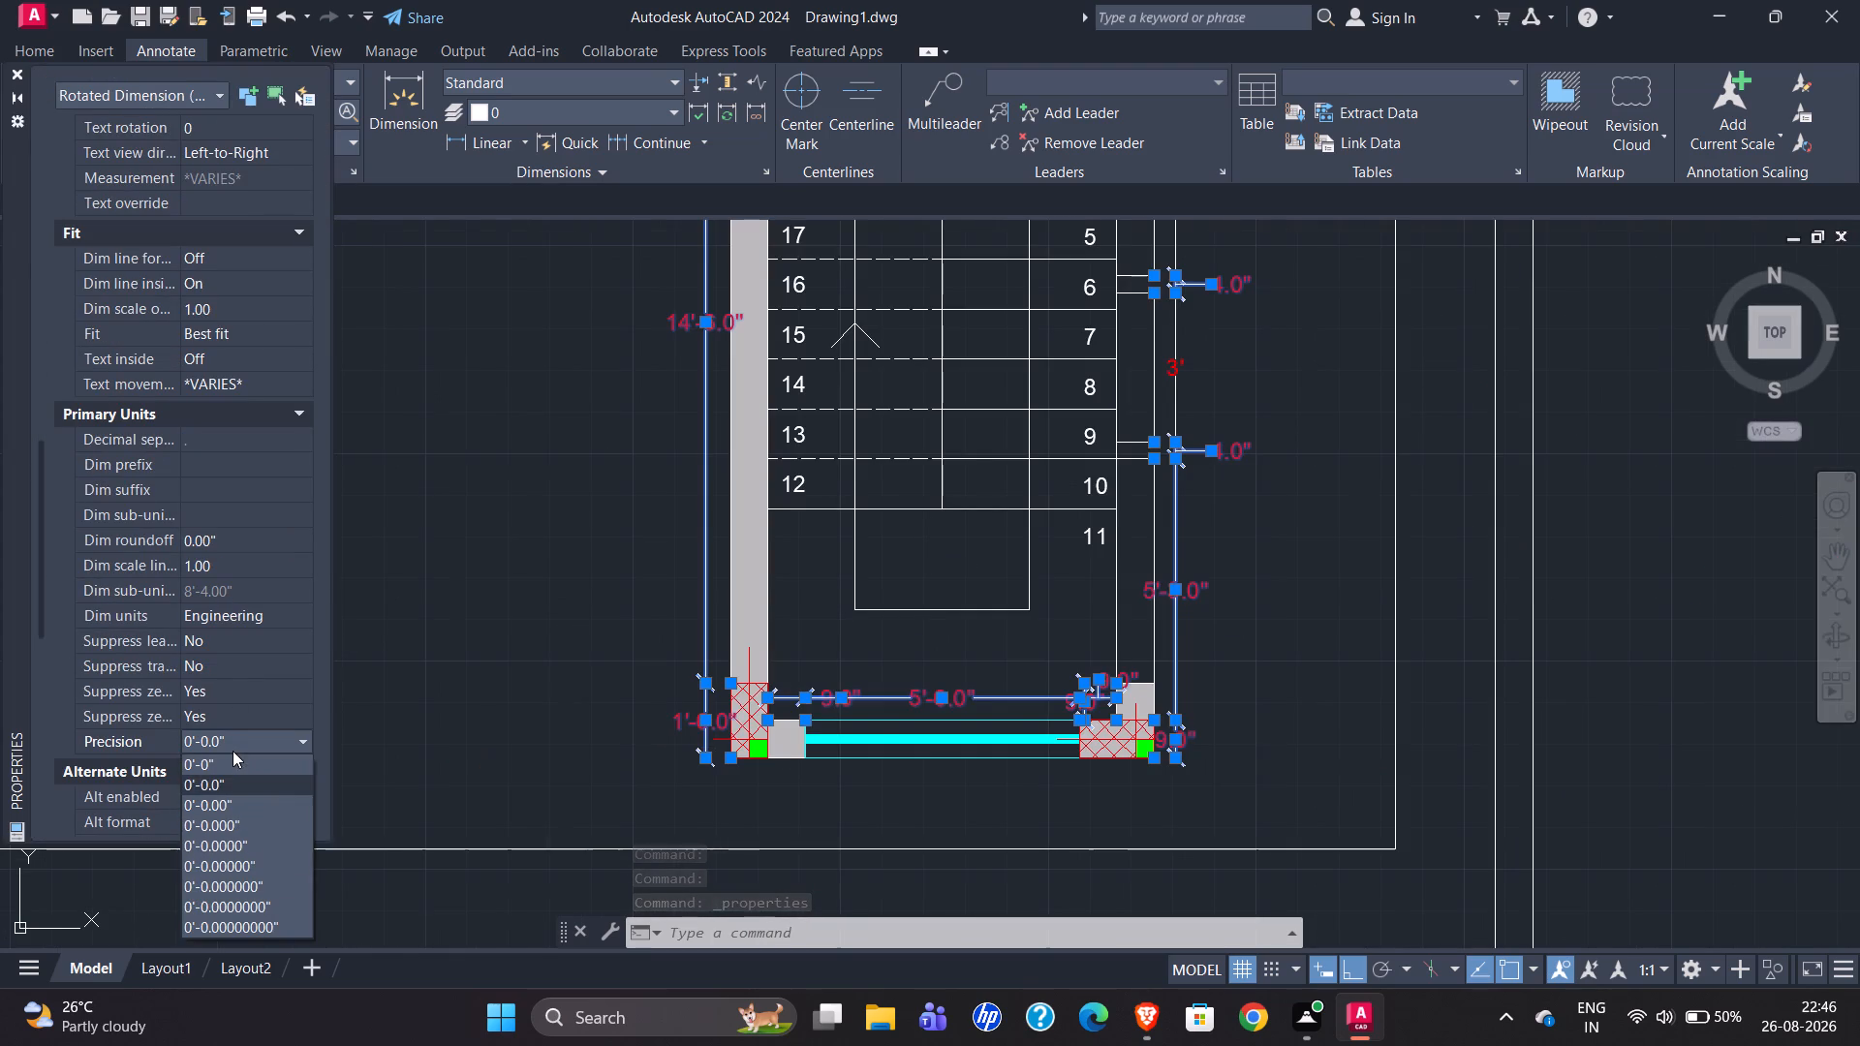
click(232, 760)
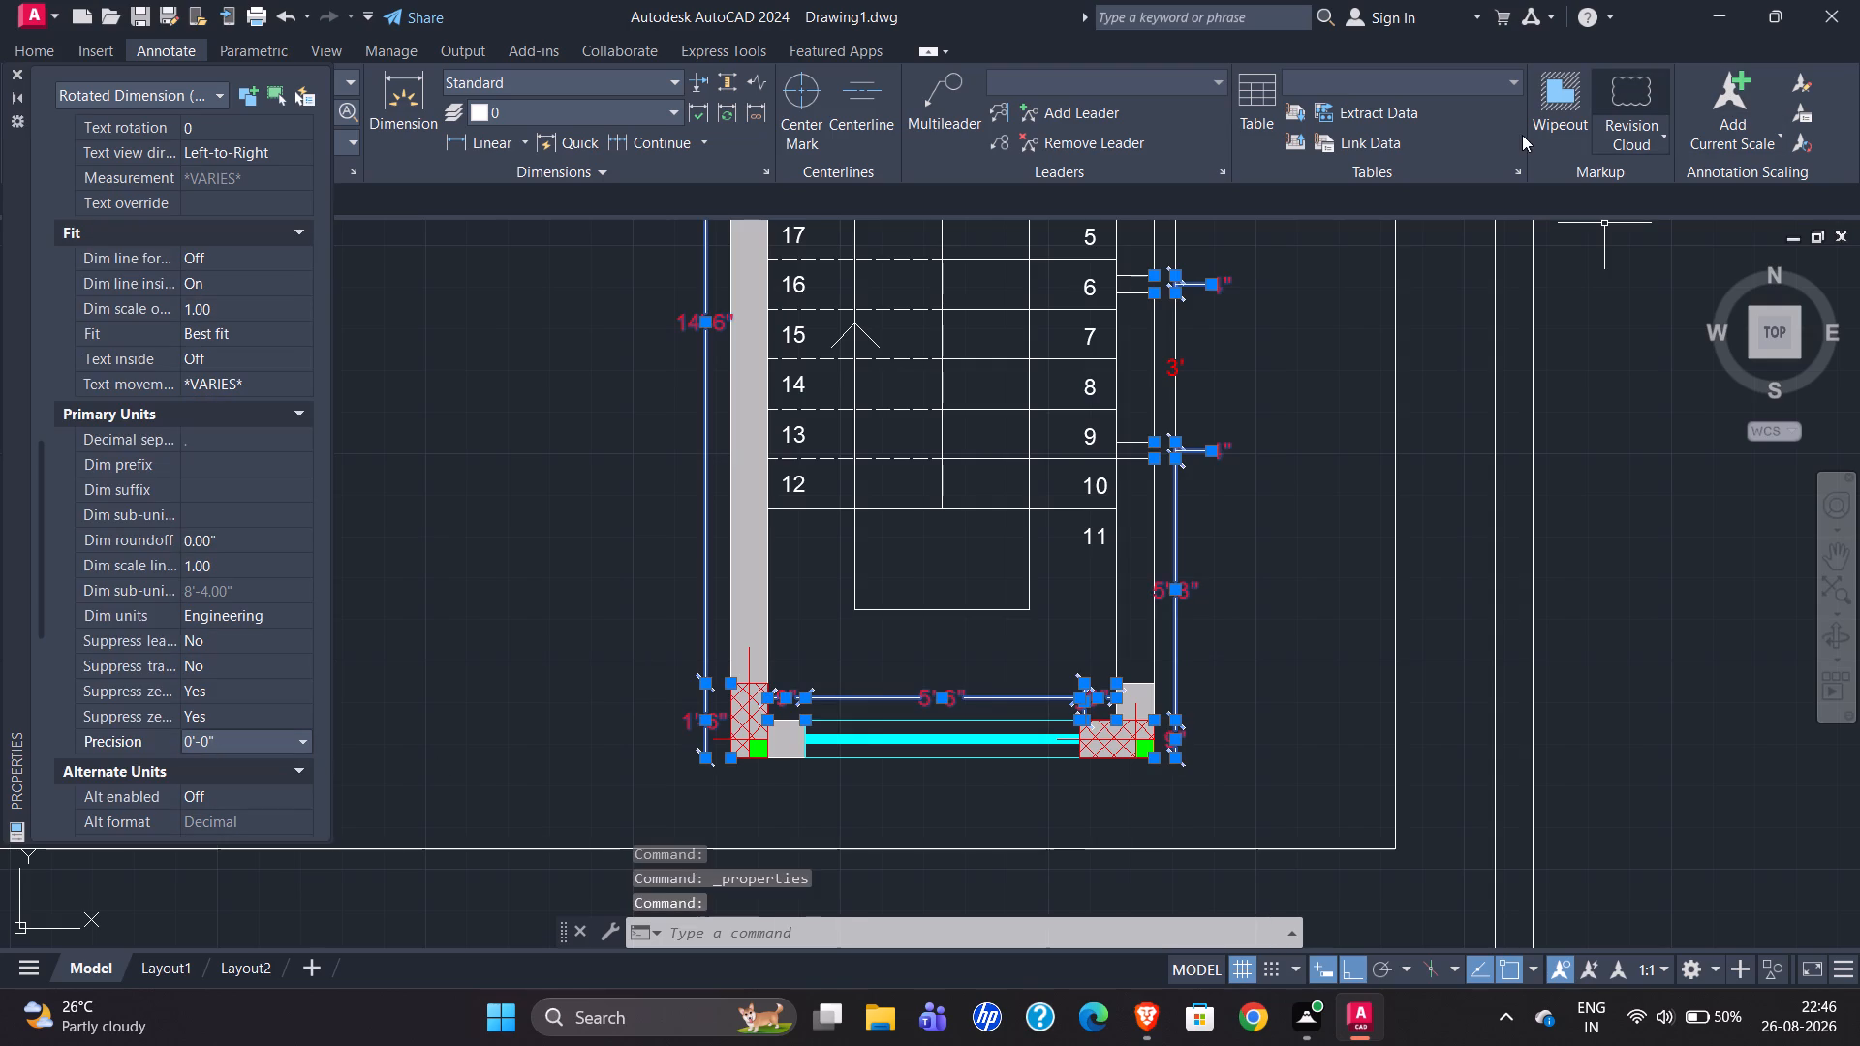
click(15, 69)
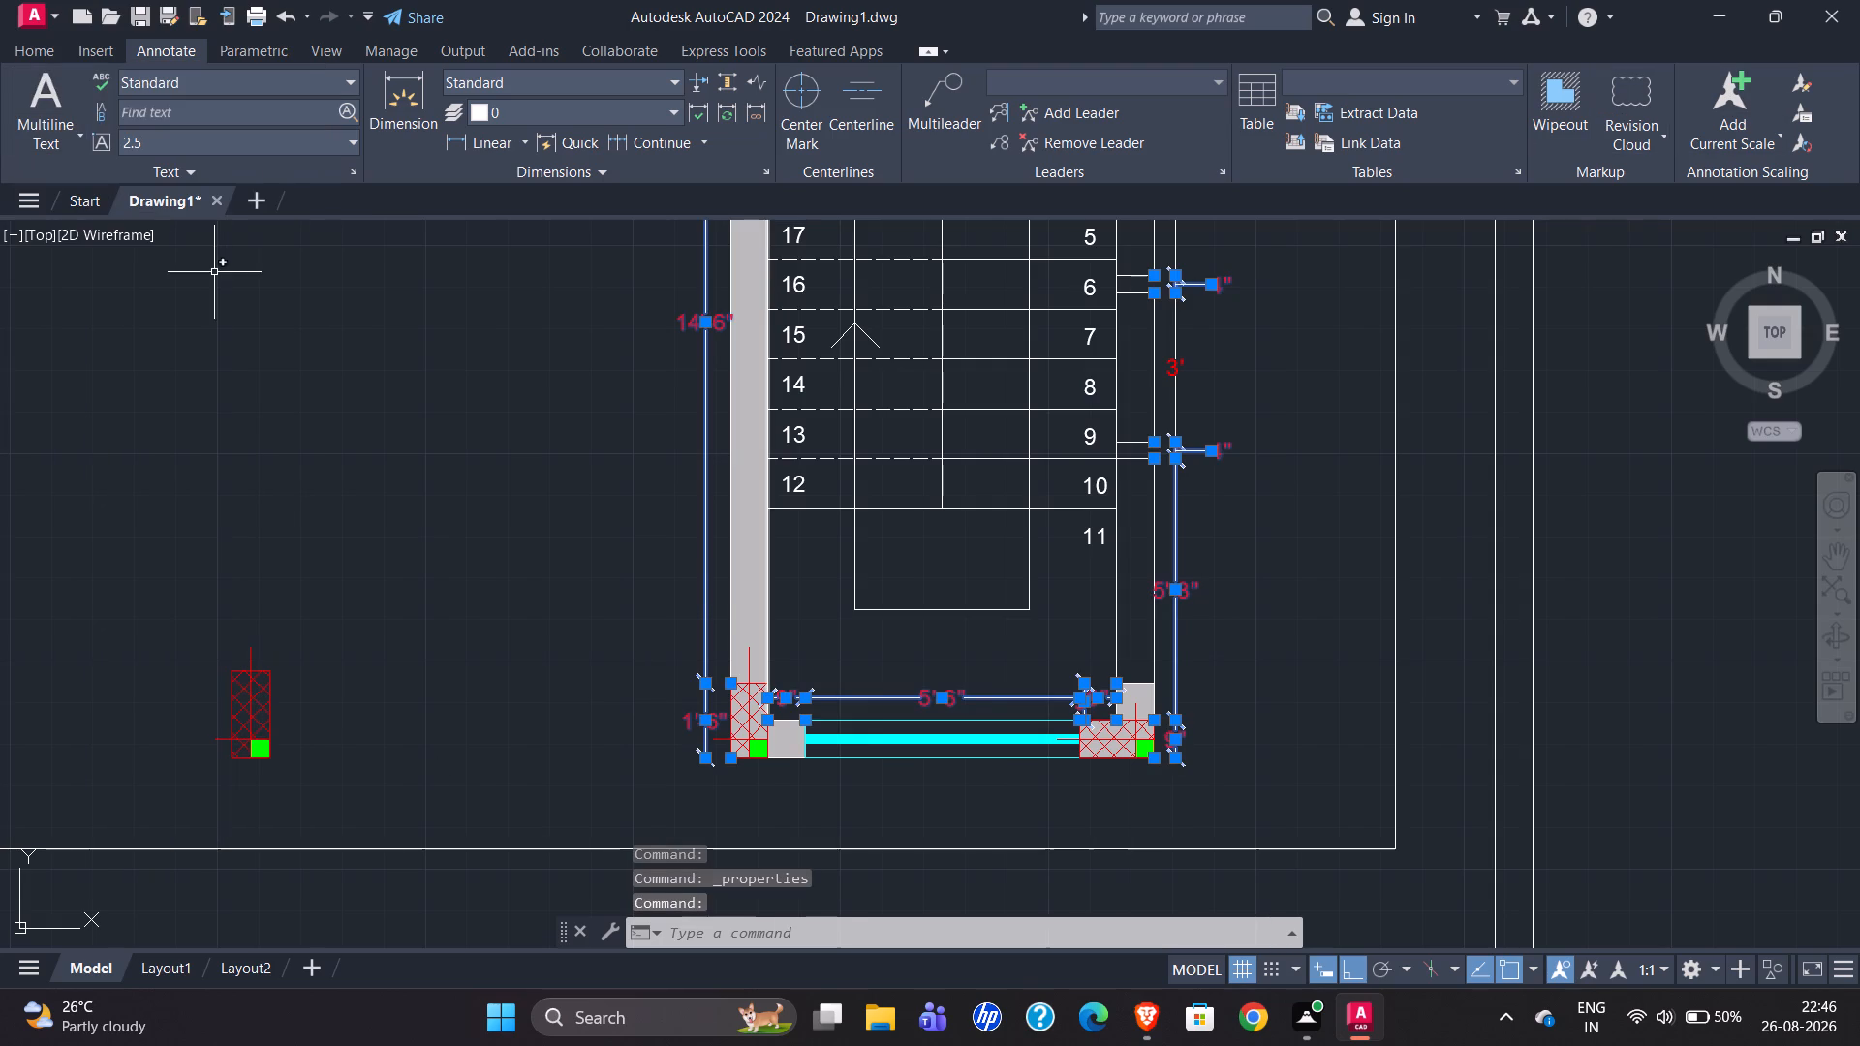
key(Escape)
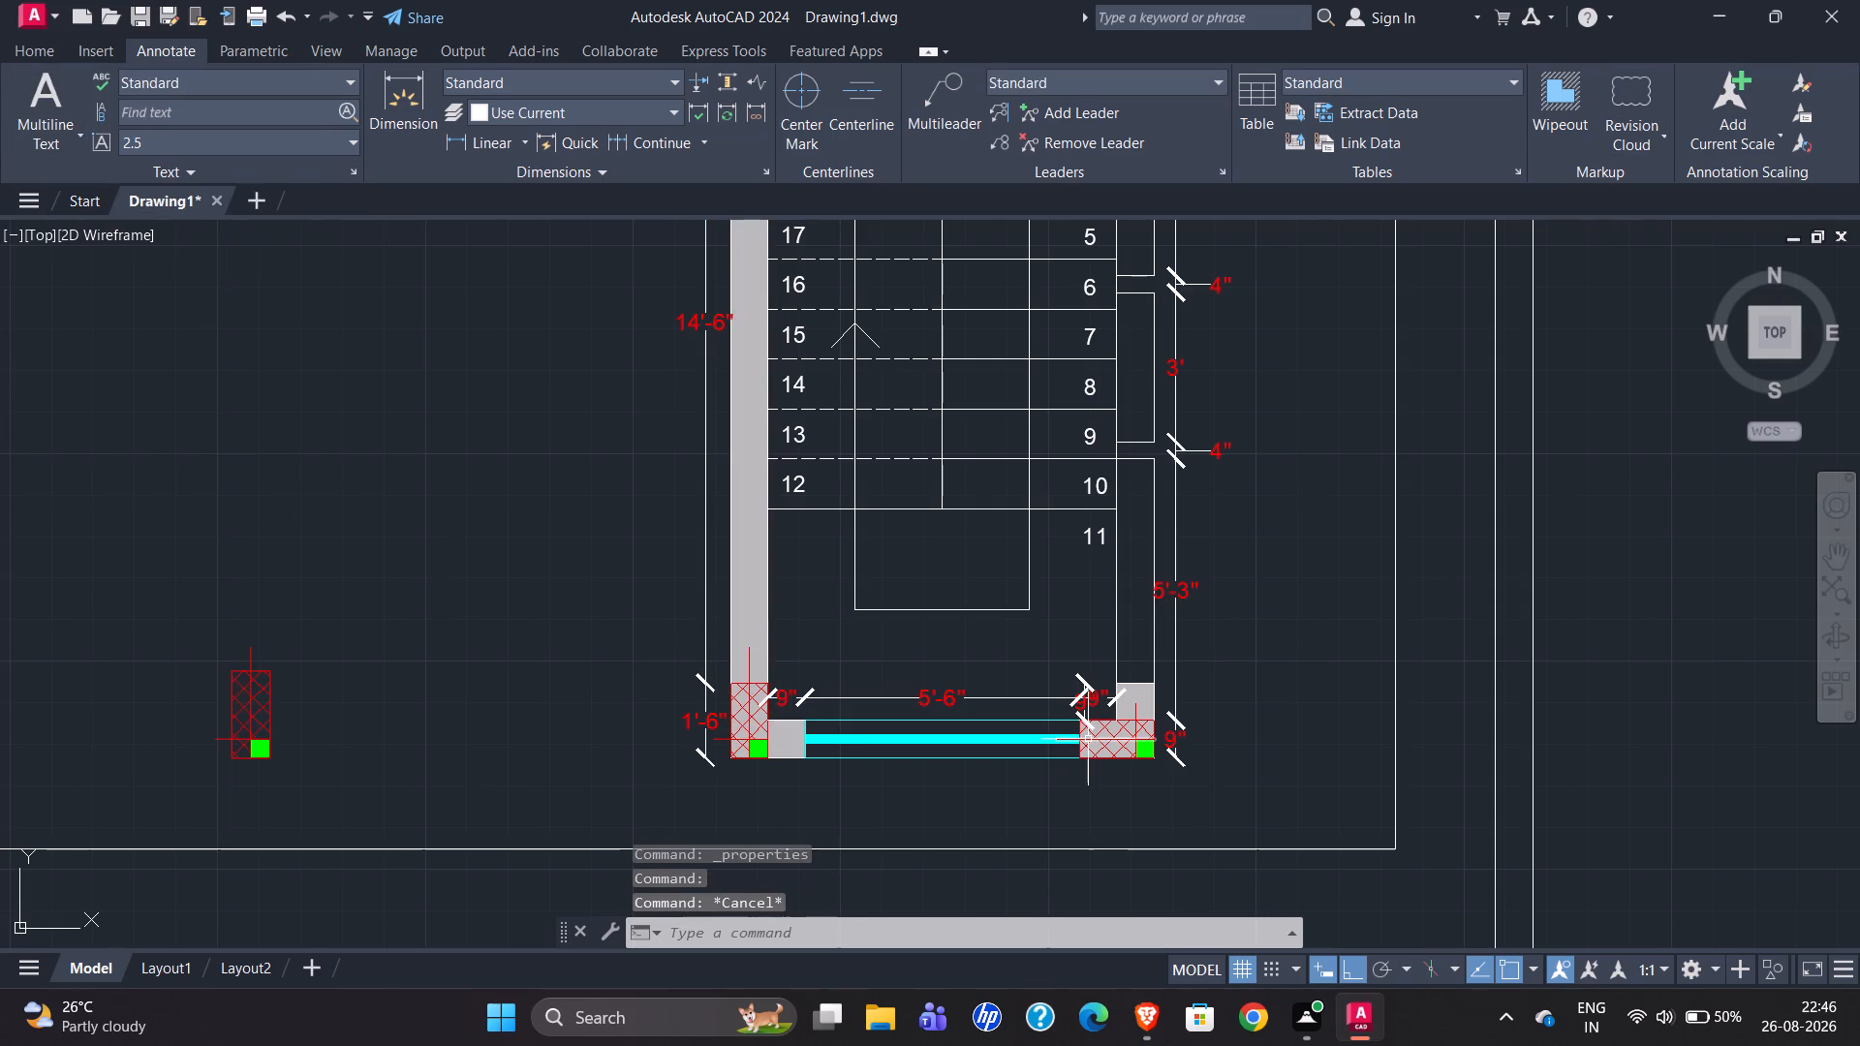
Move the vertical 9" dimension beside the southeast column east onto the short wall piece, clear of the horizontal dimension chain.
scroll(1090, 719, up, 4)
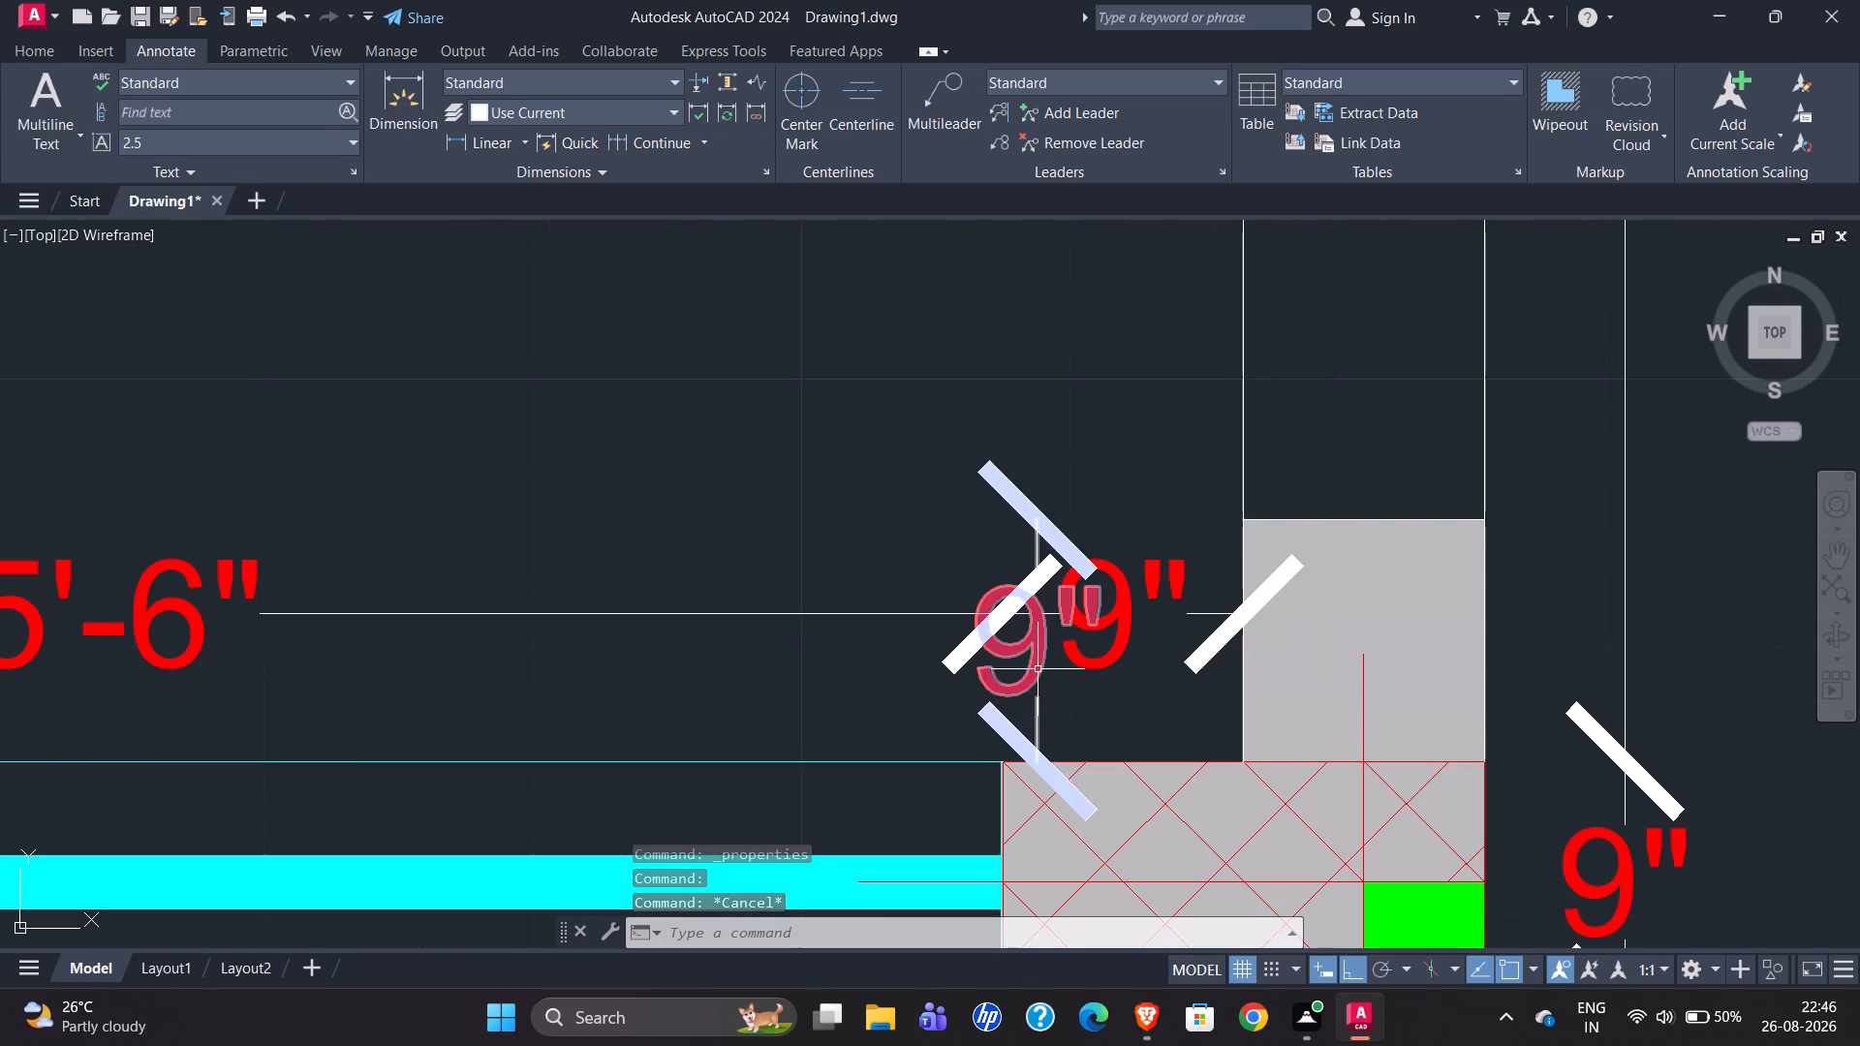
click(1038, 669)
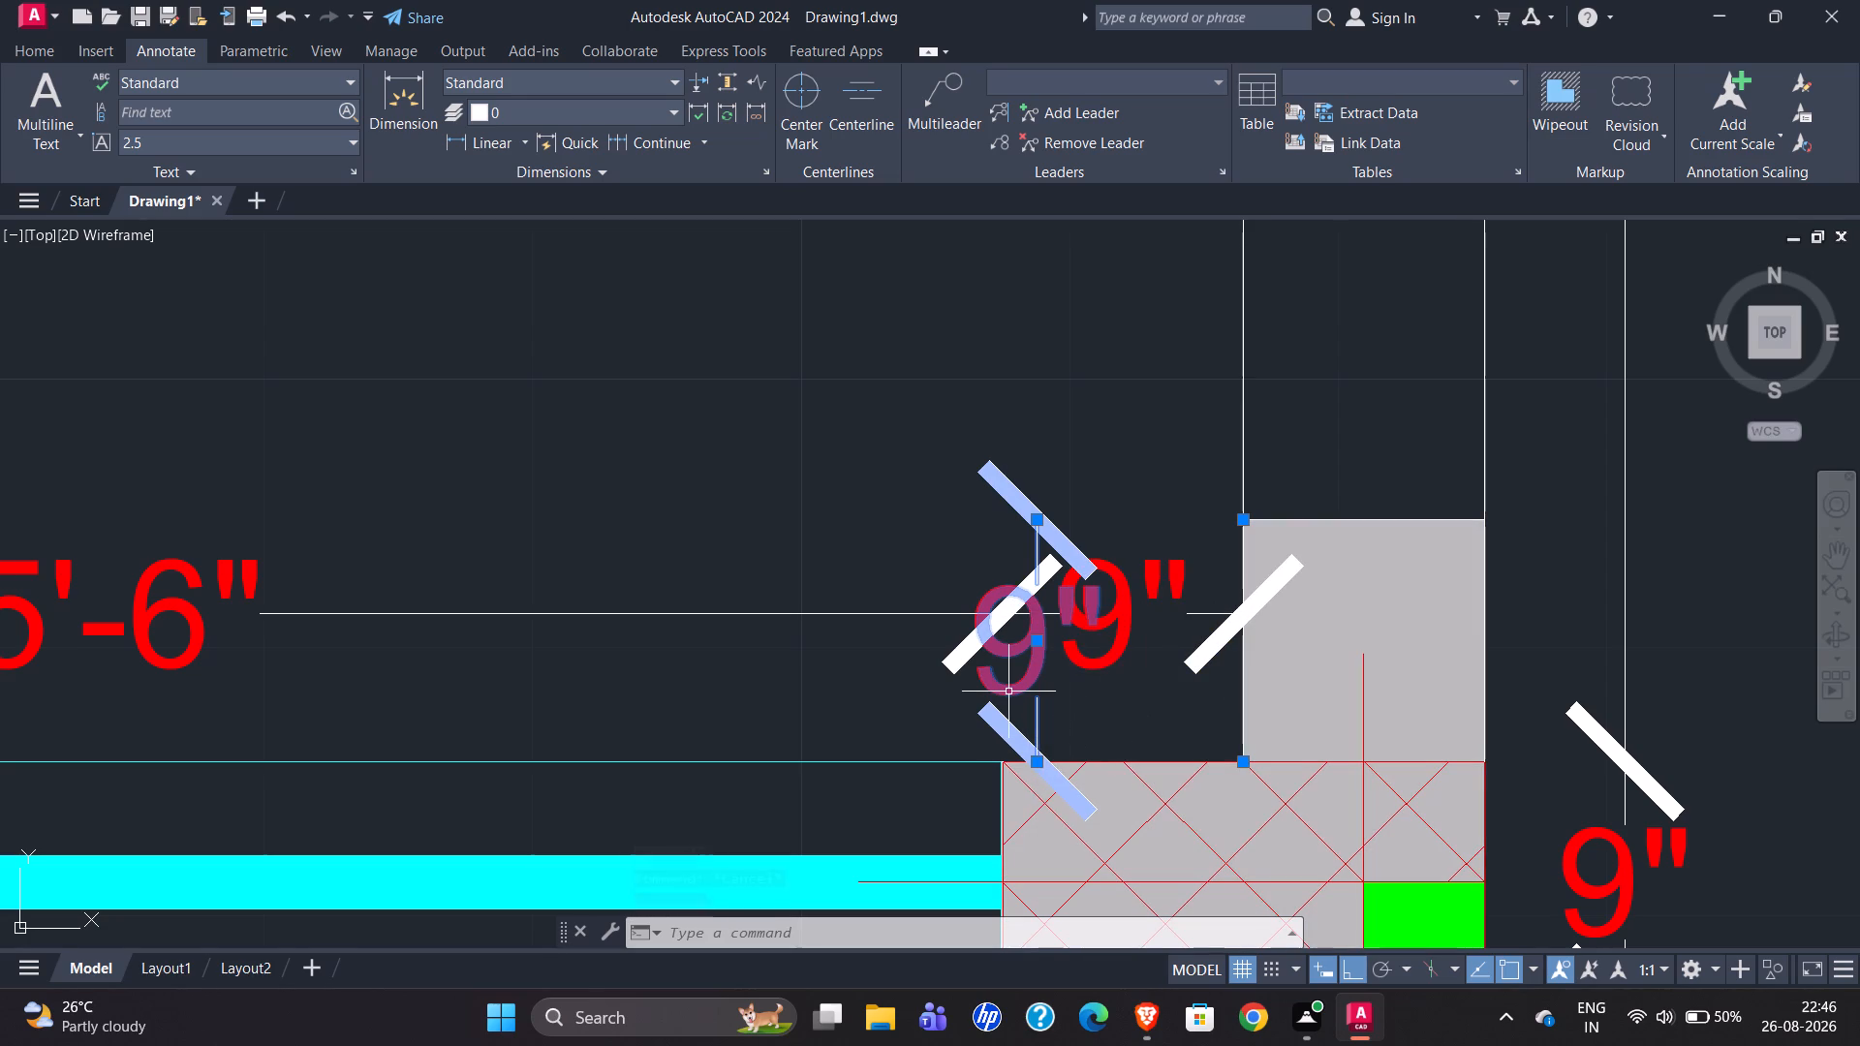
click(1040, 640)
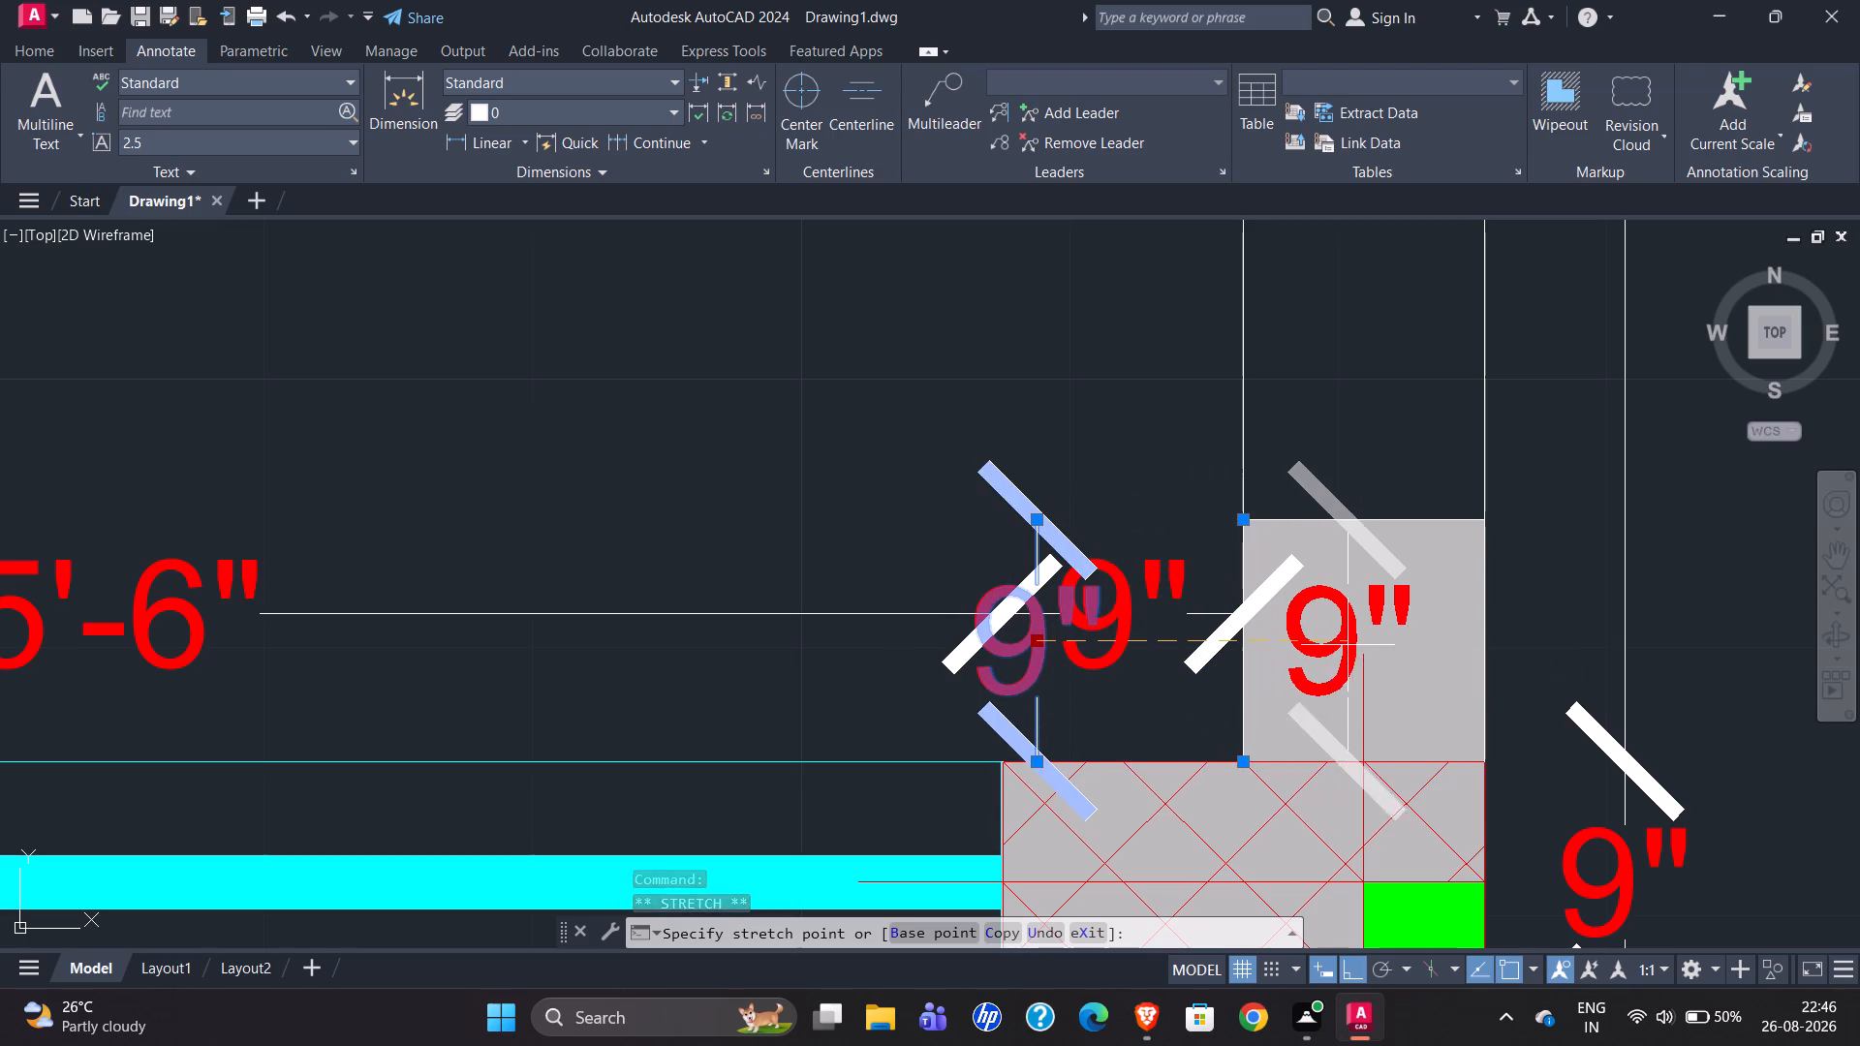
click(1378, 645)
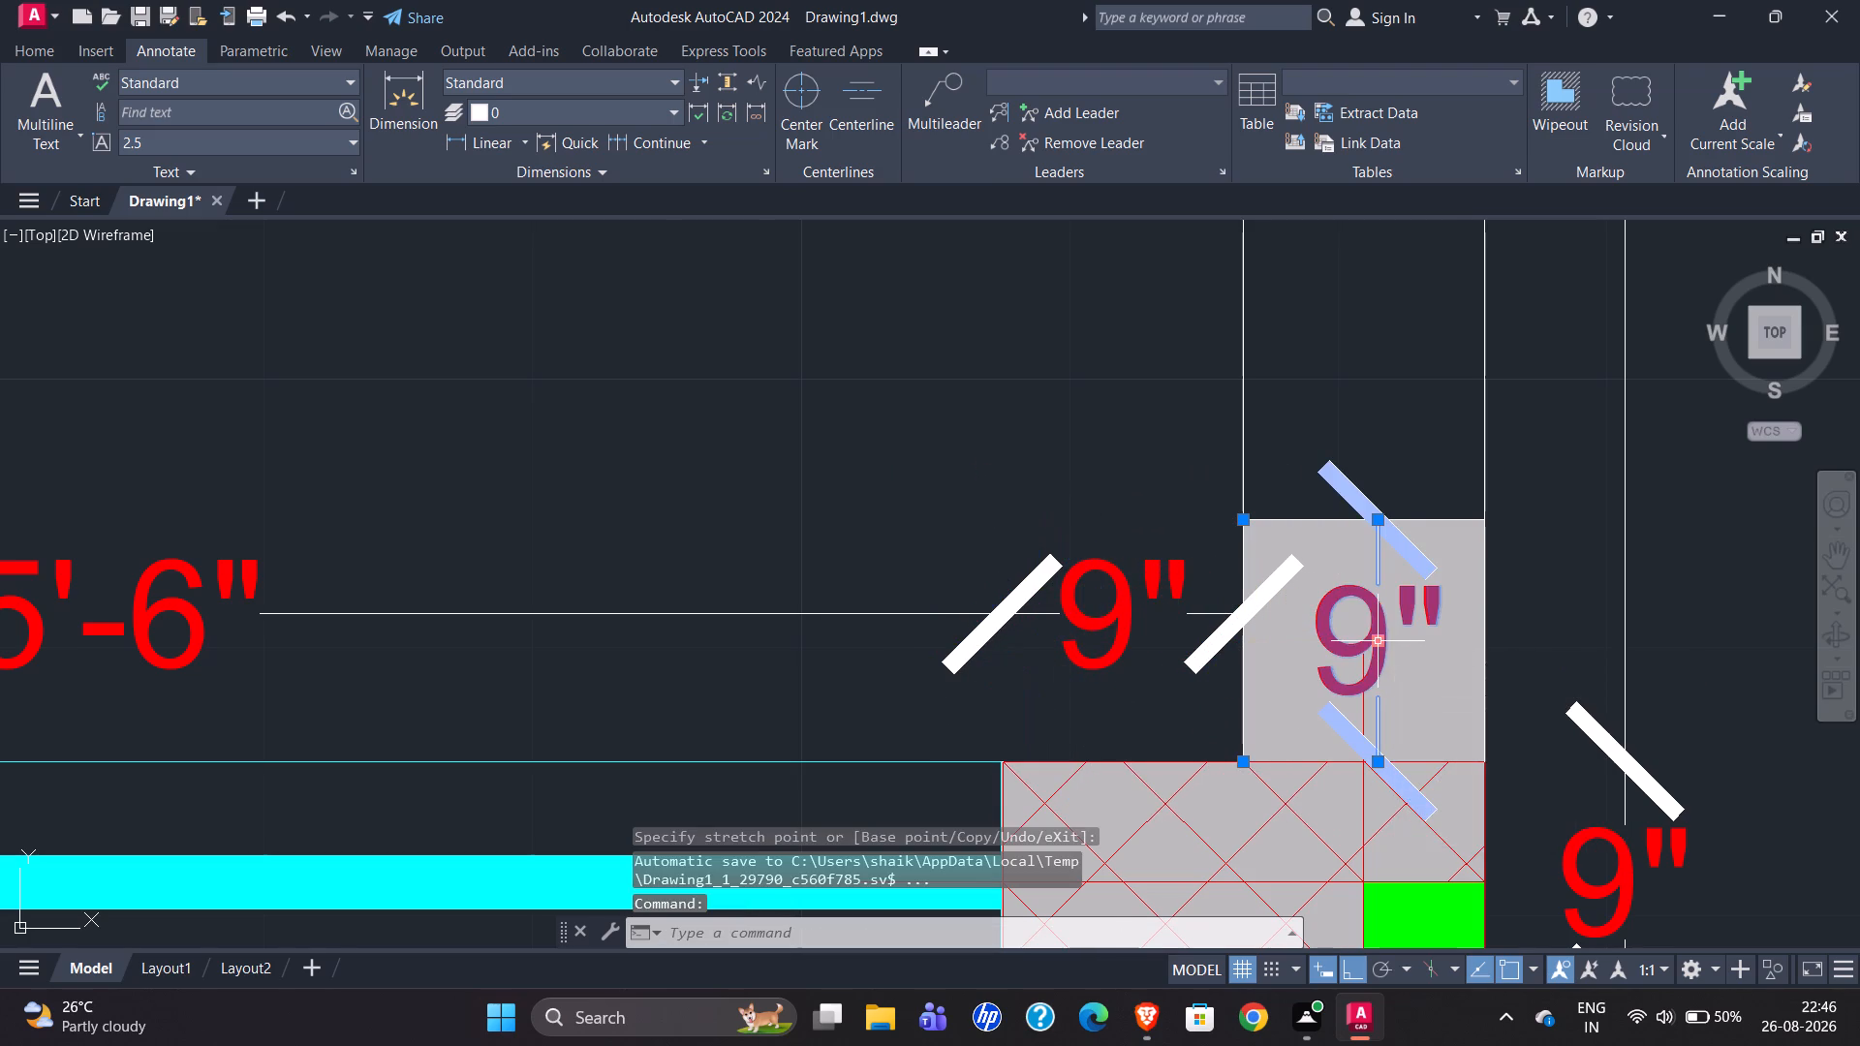
scroll(557, 645, down, 3)
key(Escape)
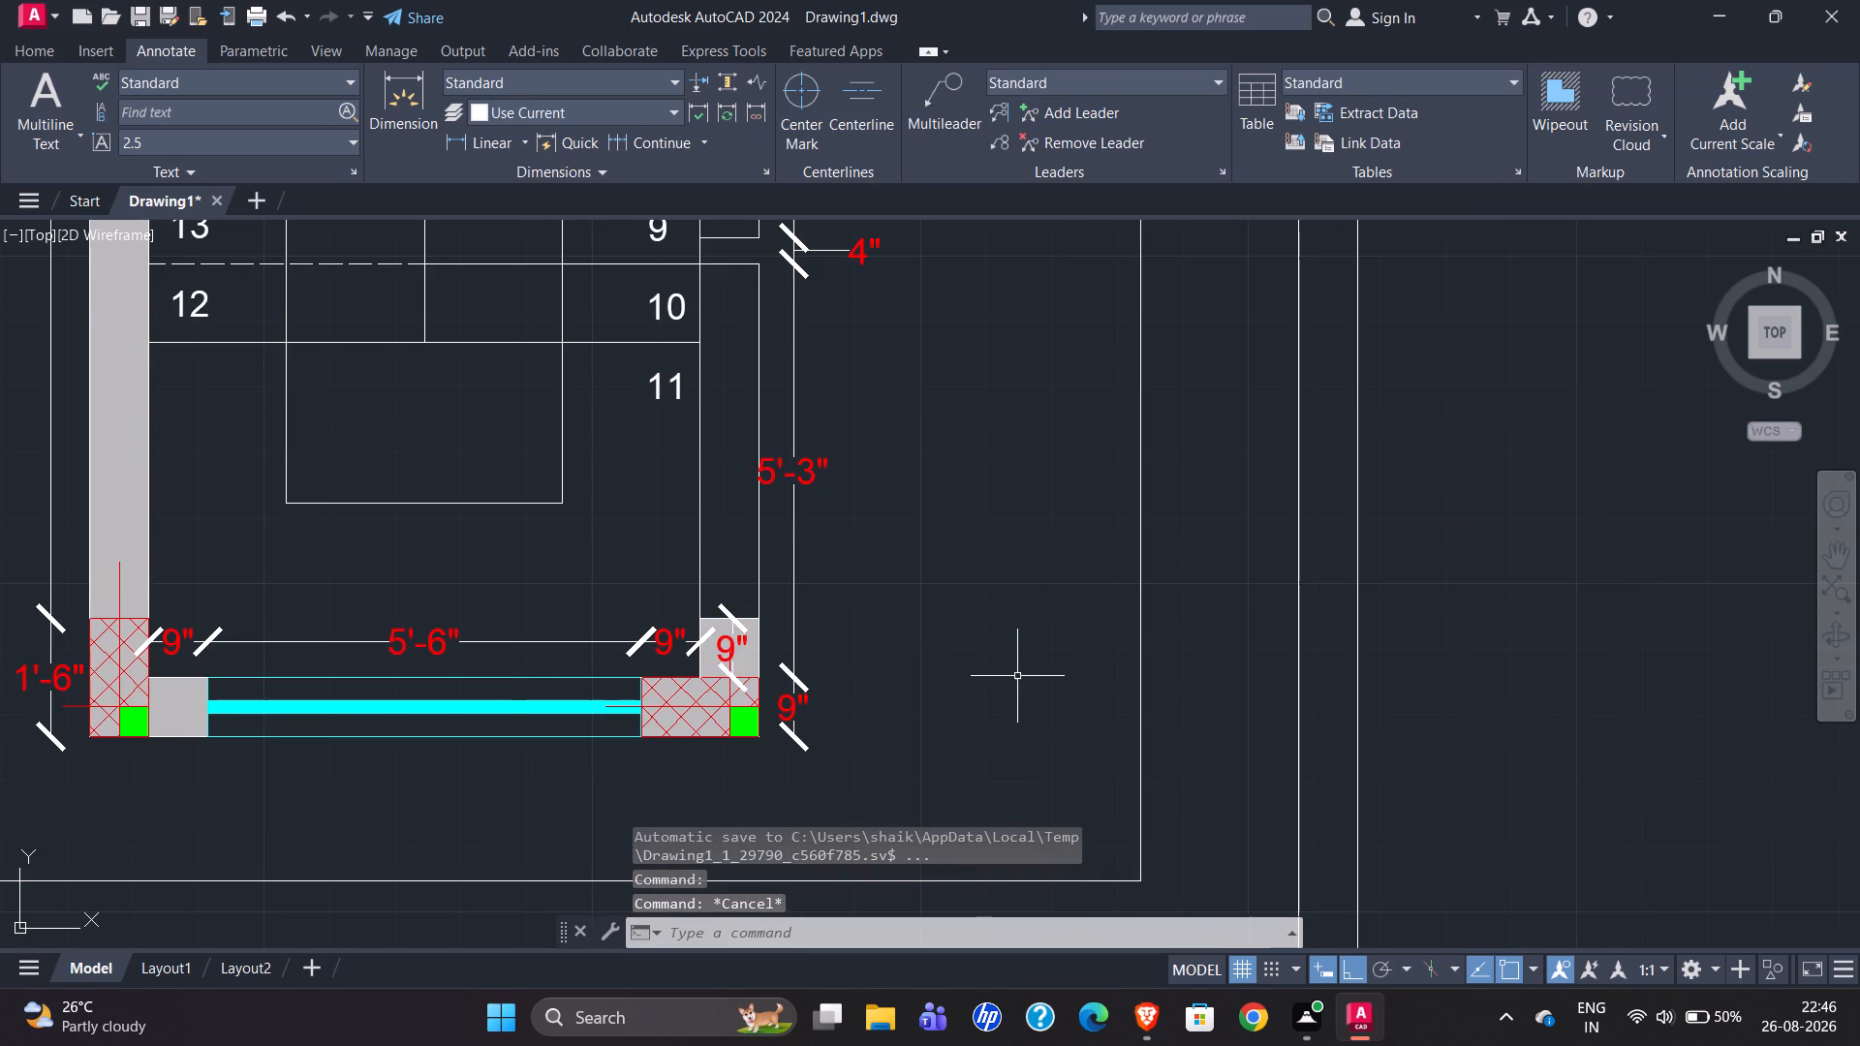
Examine the redrawn staircase's dimensions from the southeast column up to the two northern columns.
scroll(734, 674, up, 3)
scroll(786, 676, down, 2)
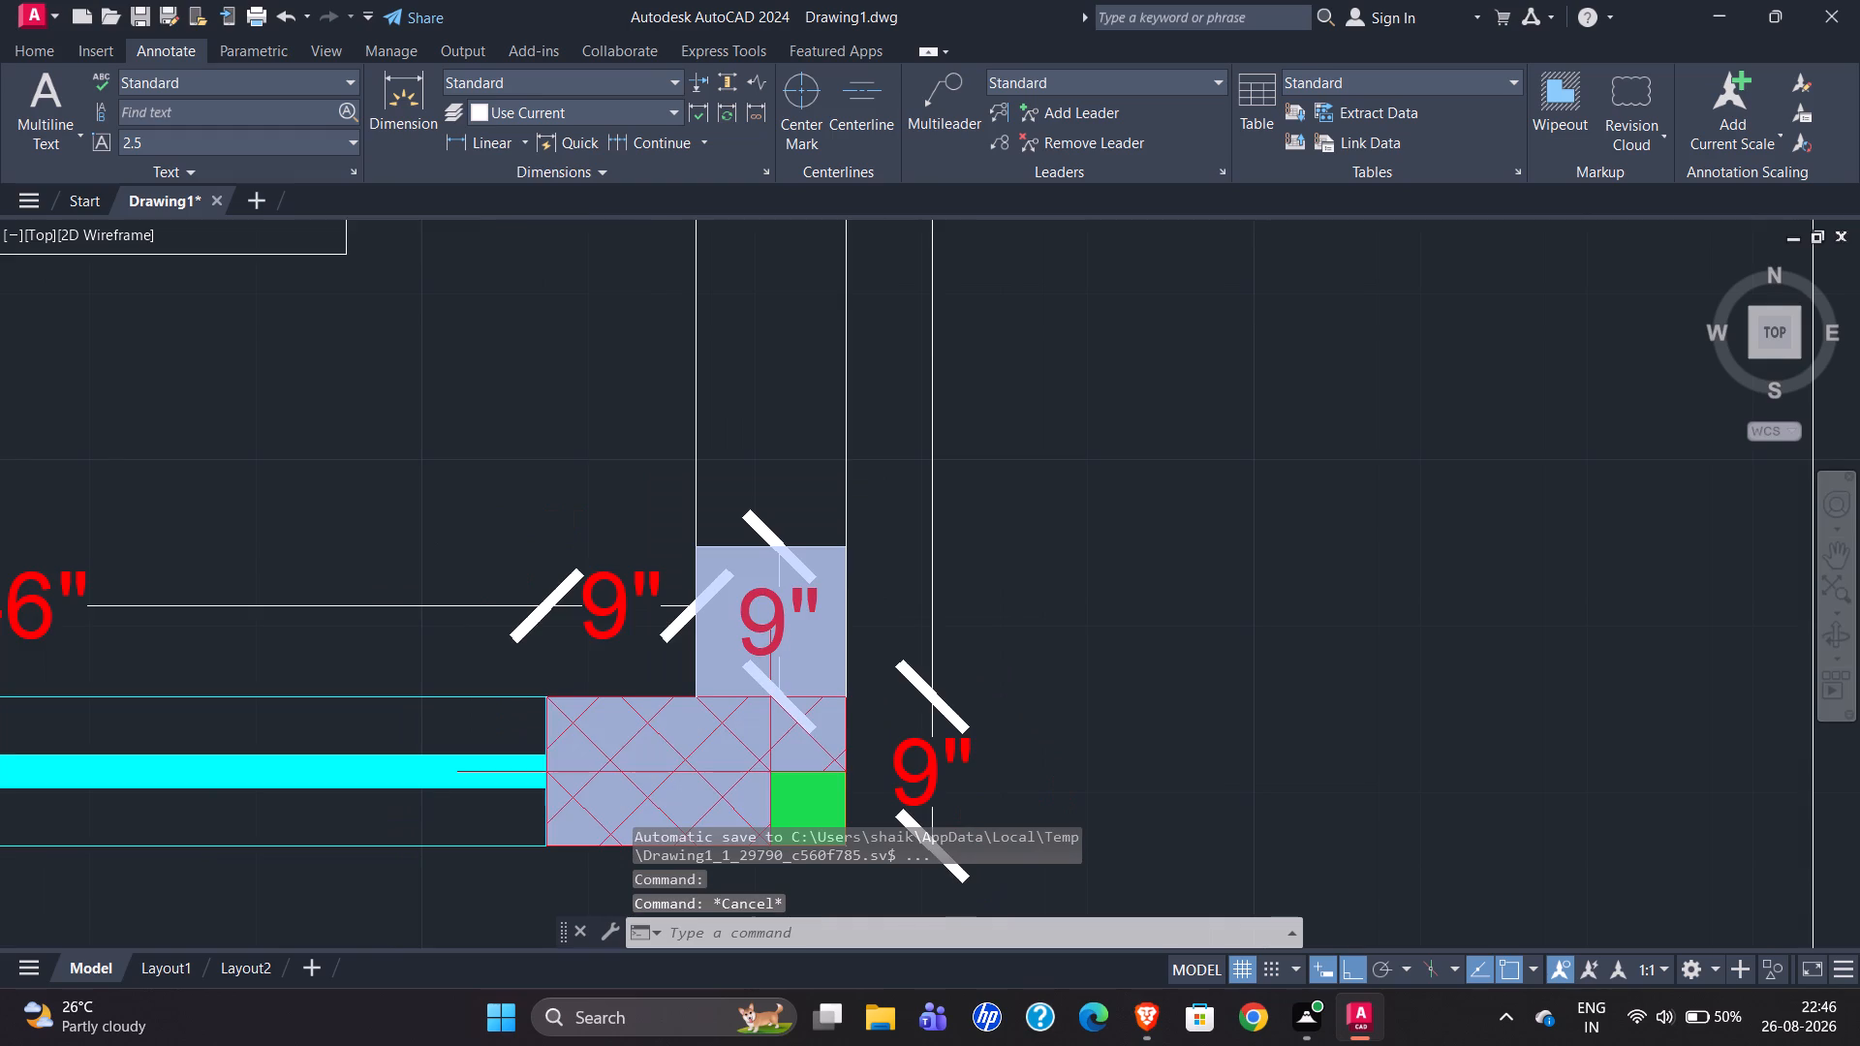
scroll(1023, 631, down, 1)
scroll(1097, 696, down, 1)
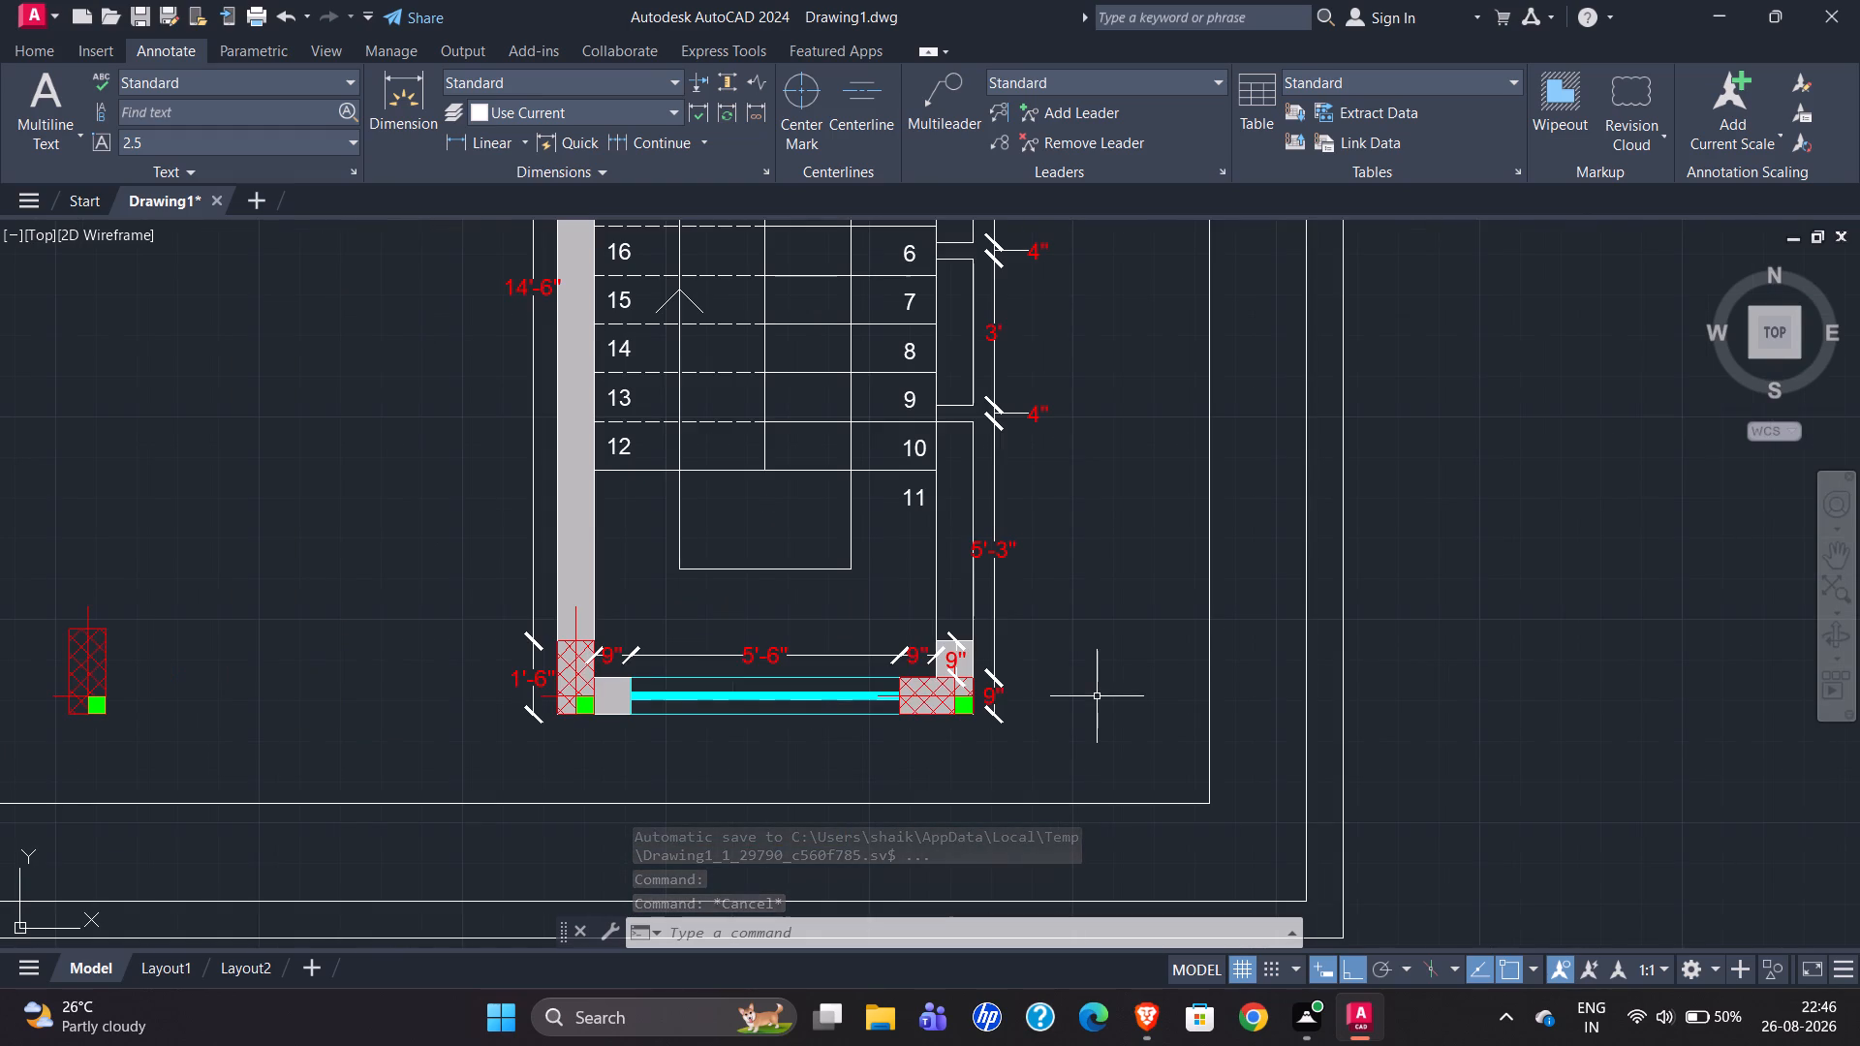
scroll(952, 542, up, 4)
scroll(972, 597, down, 3)
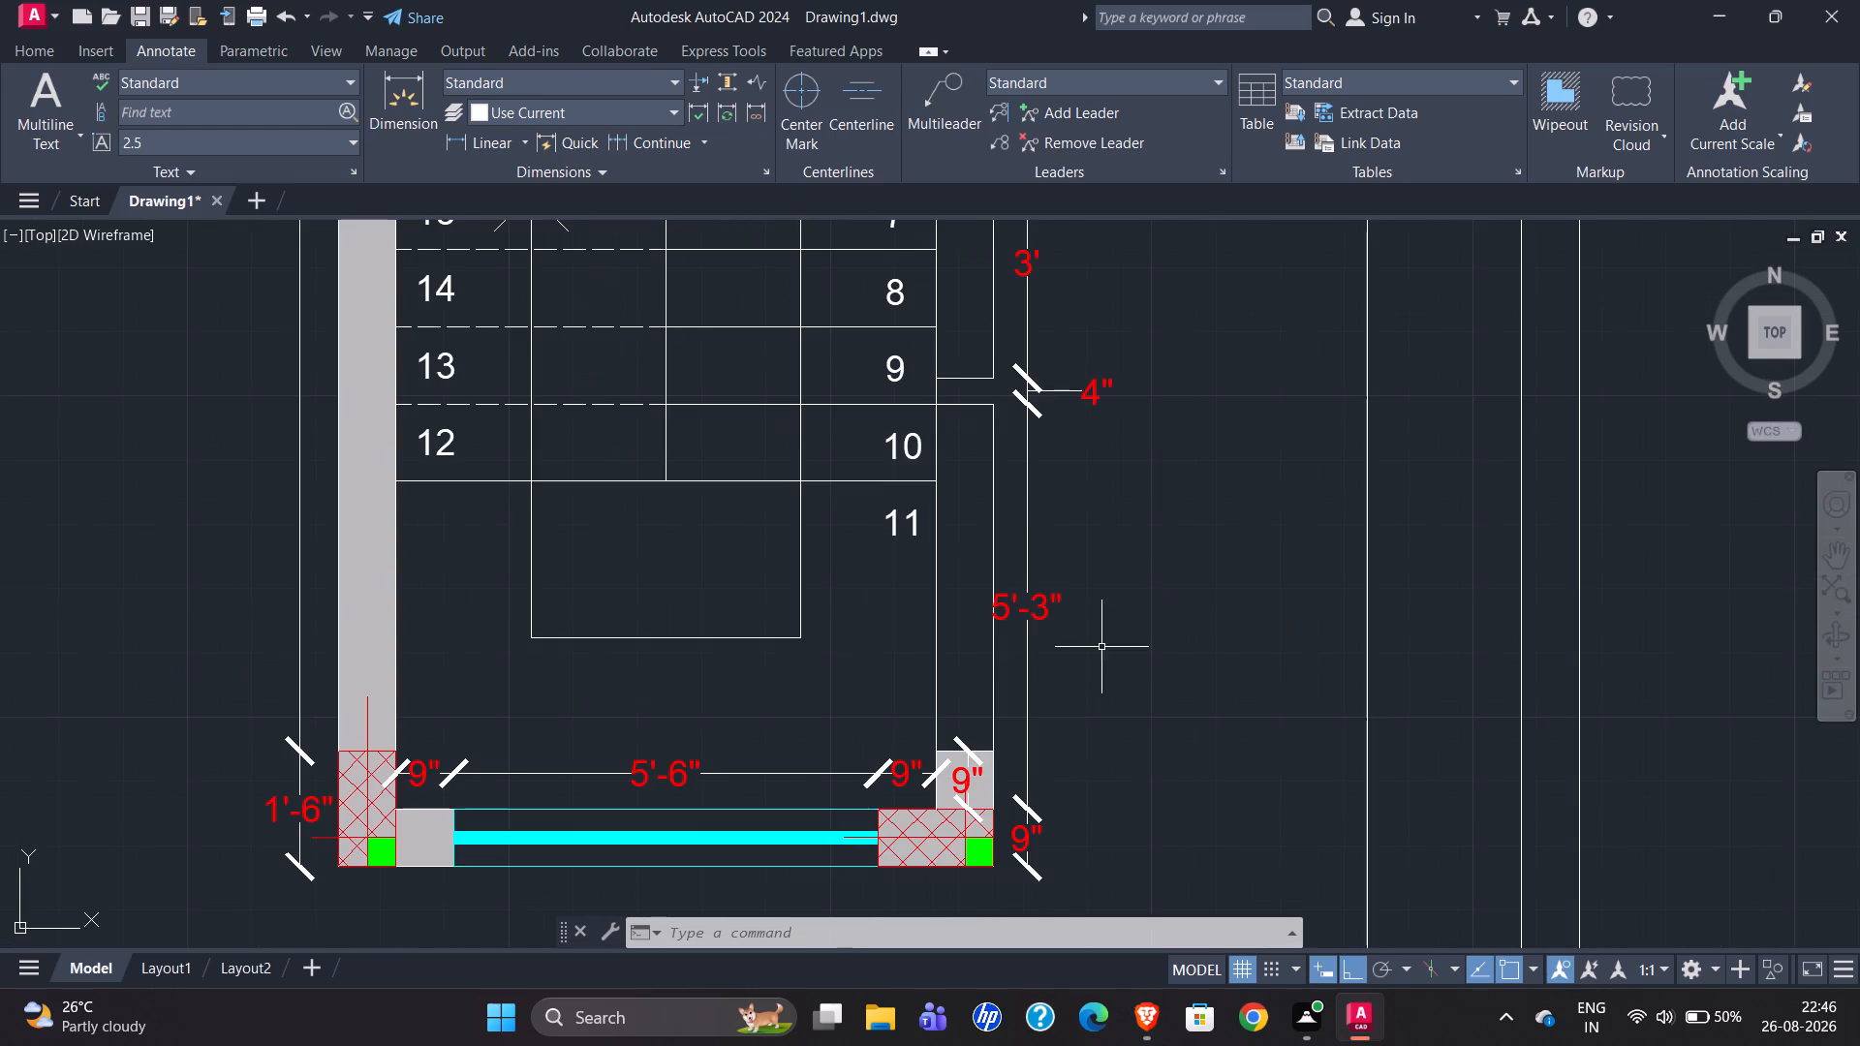
scroll(1140, 669, down, 3)
scroll(976, 419, up, 3)
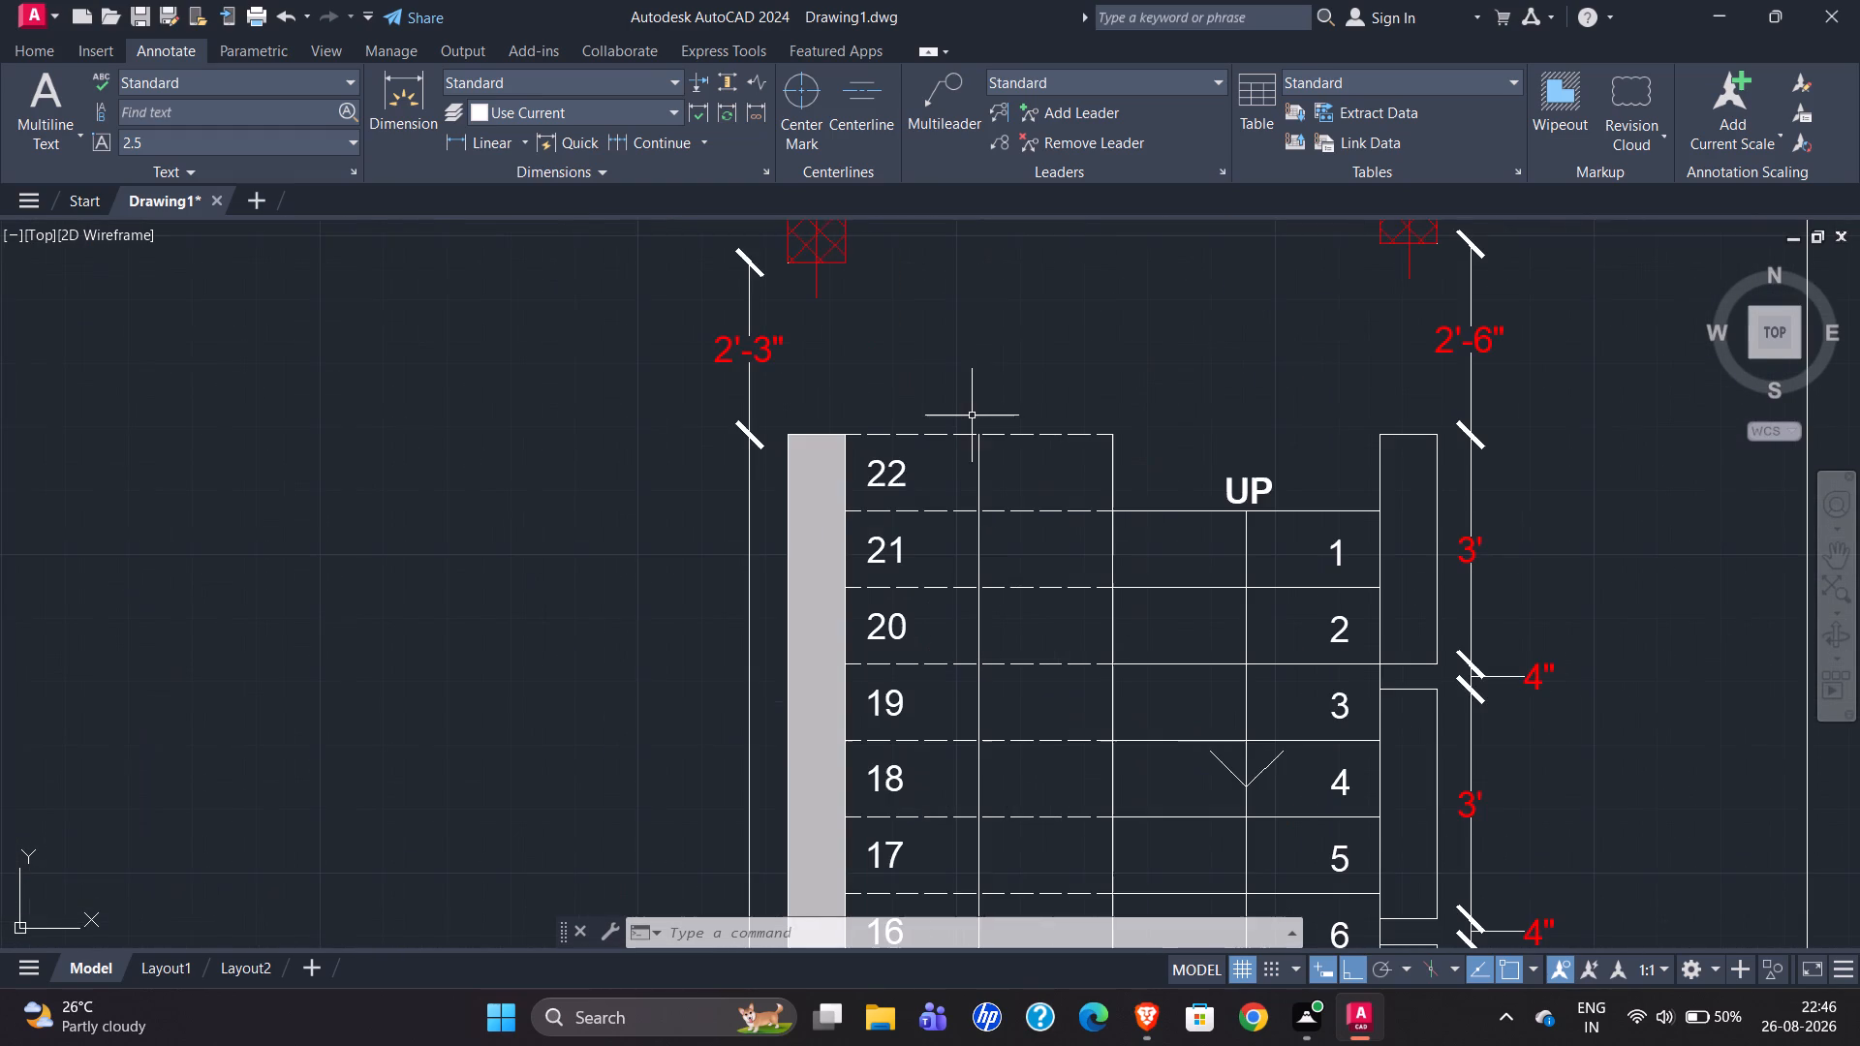
scroll(898, 471, down, 1)
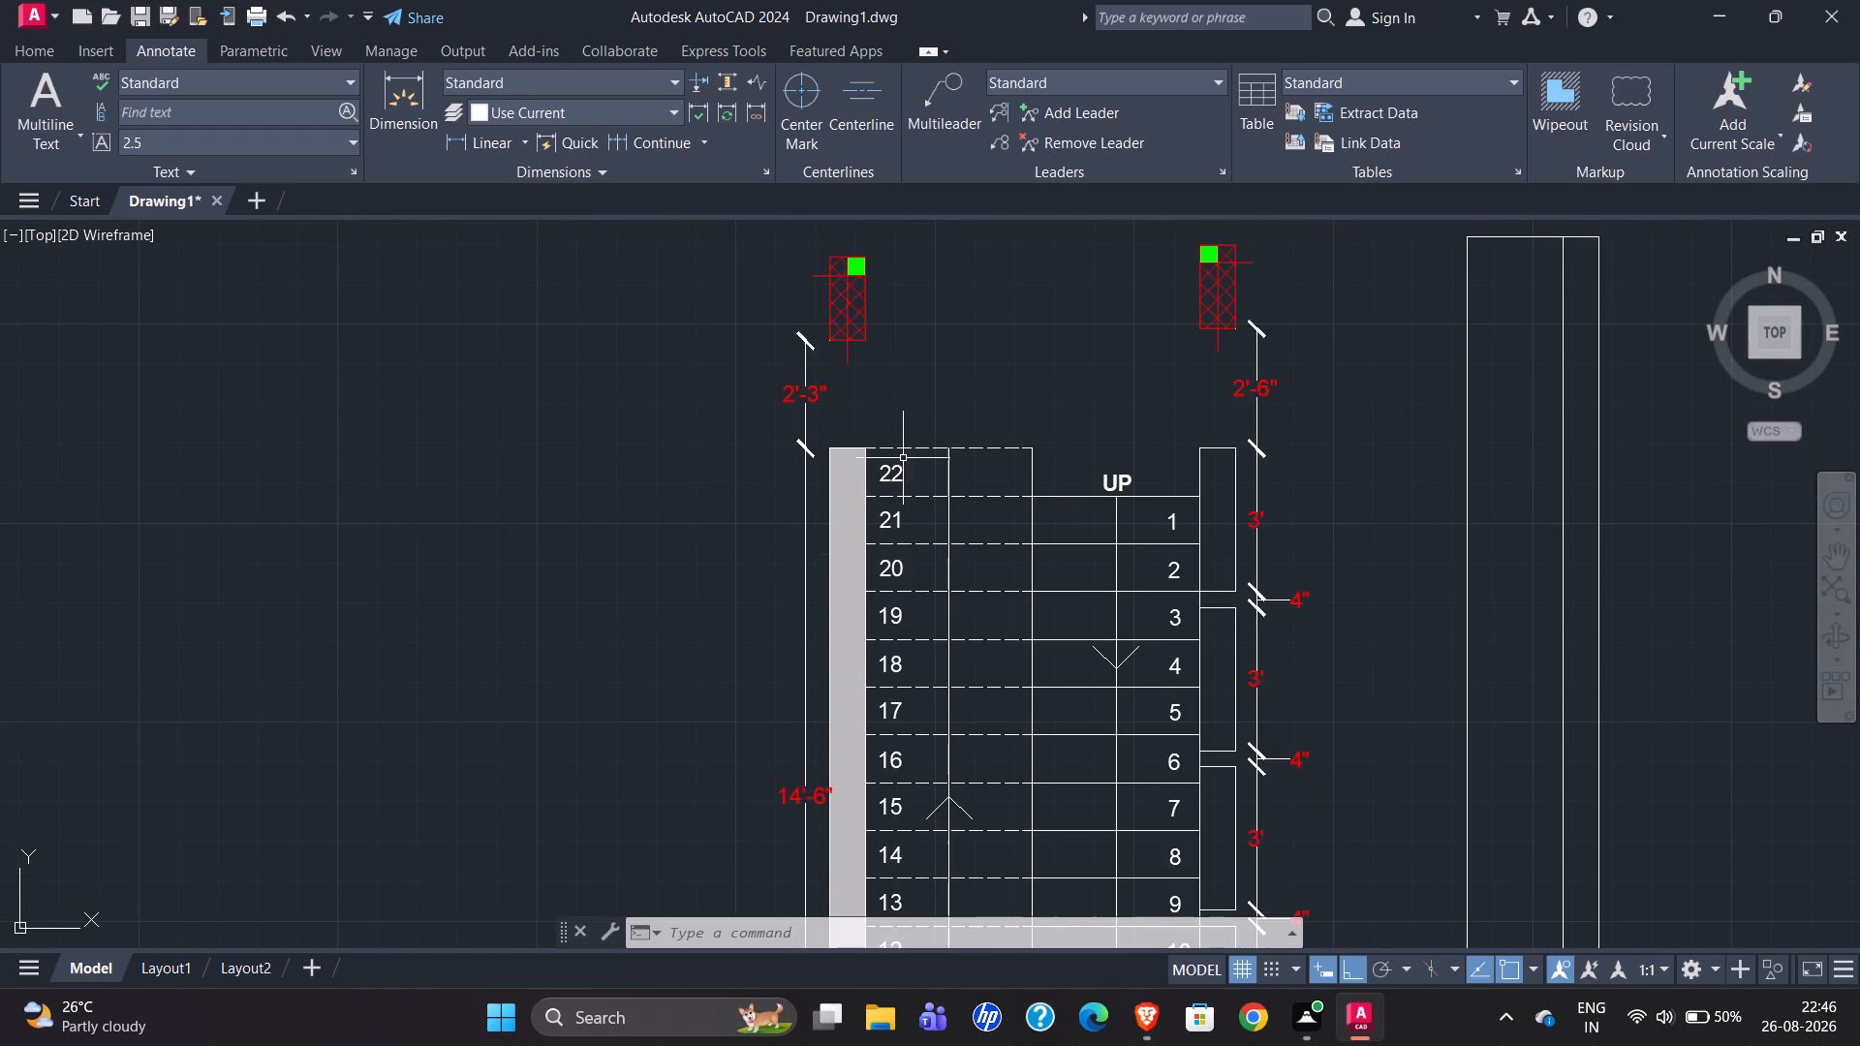
Select the KW2 window tag with its SL and LL level texts east of the servant room in the reference plan.
scroll(910, 446, down, 2)
scroll(987, 466, down, 3)
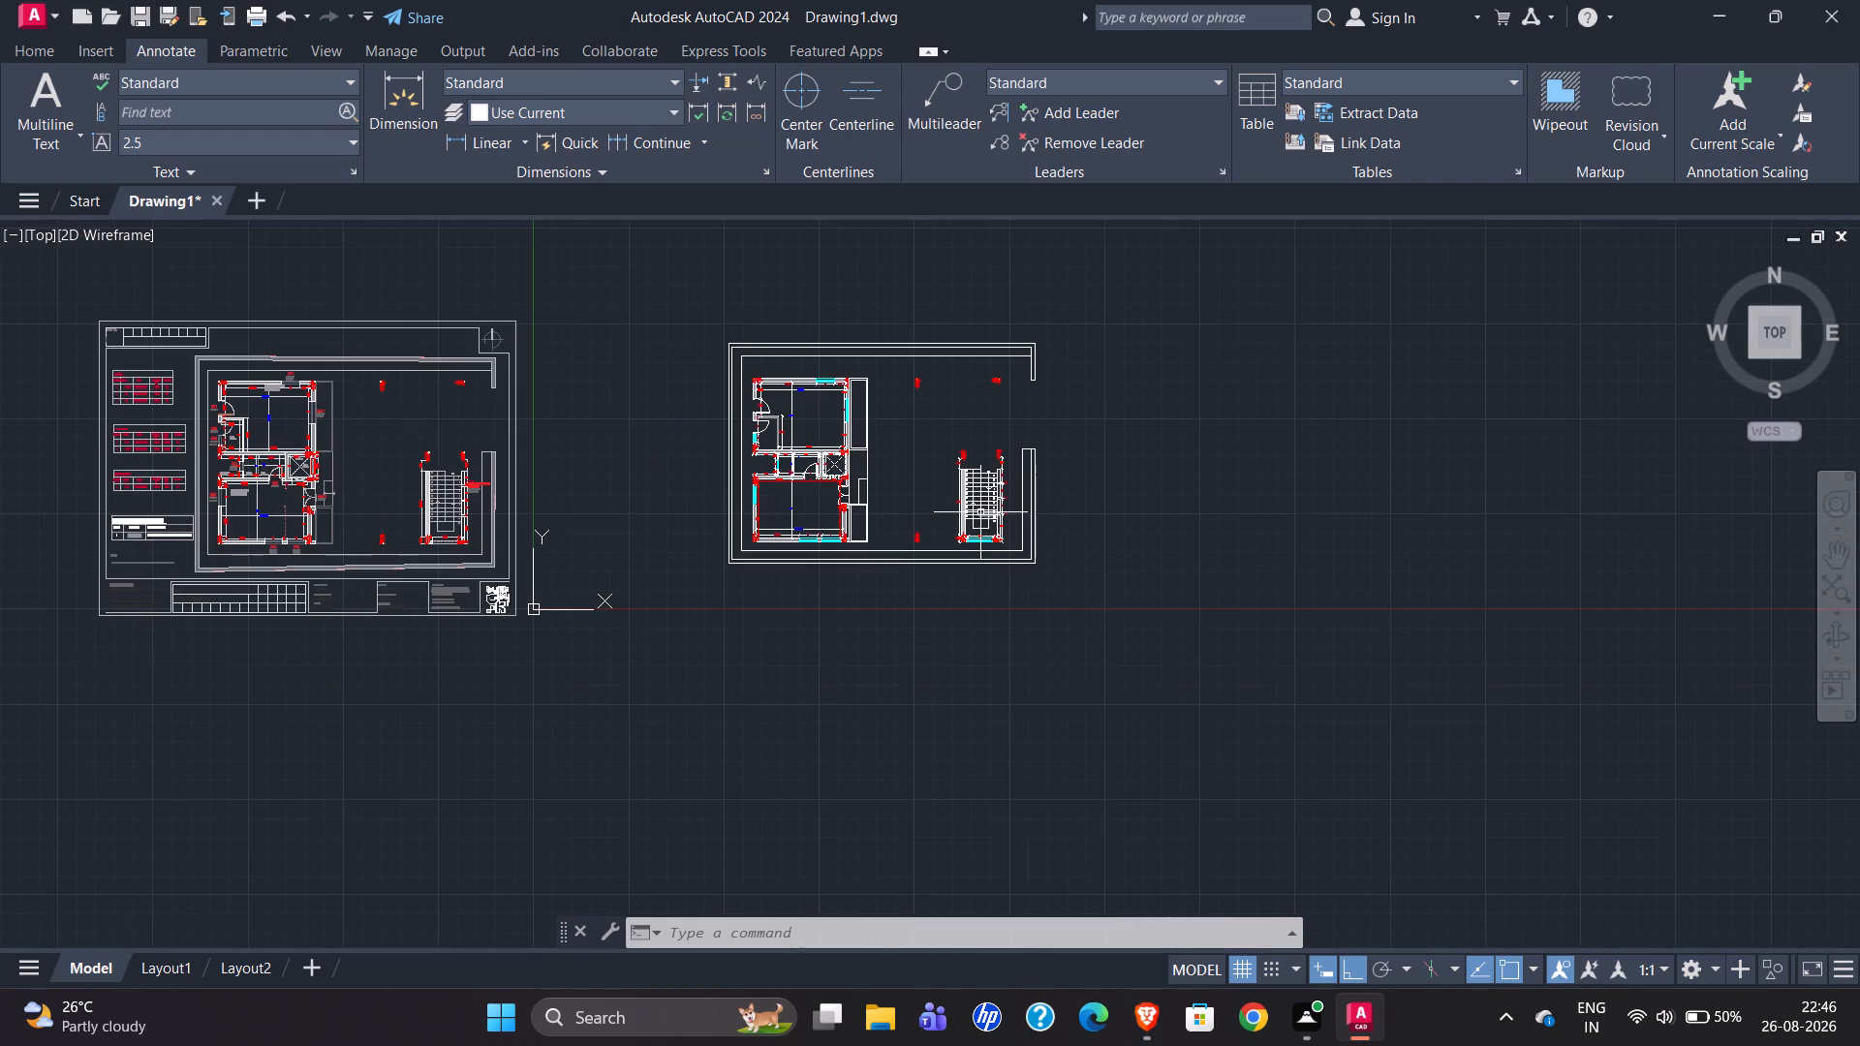
scroll(320, 407, up, 3)
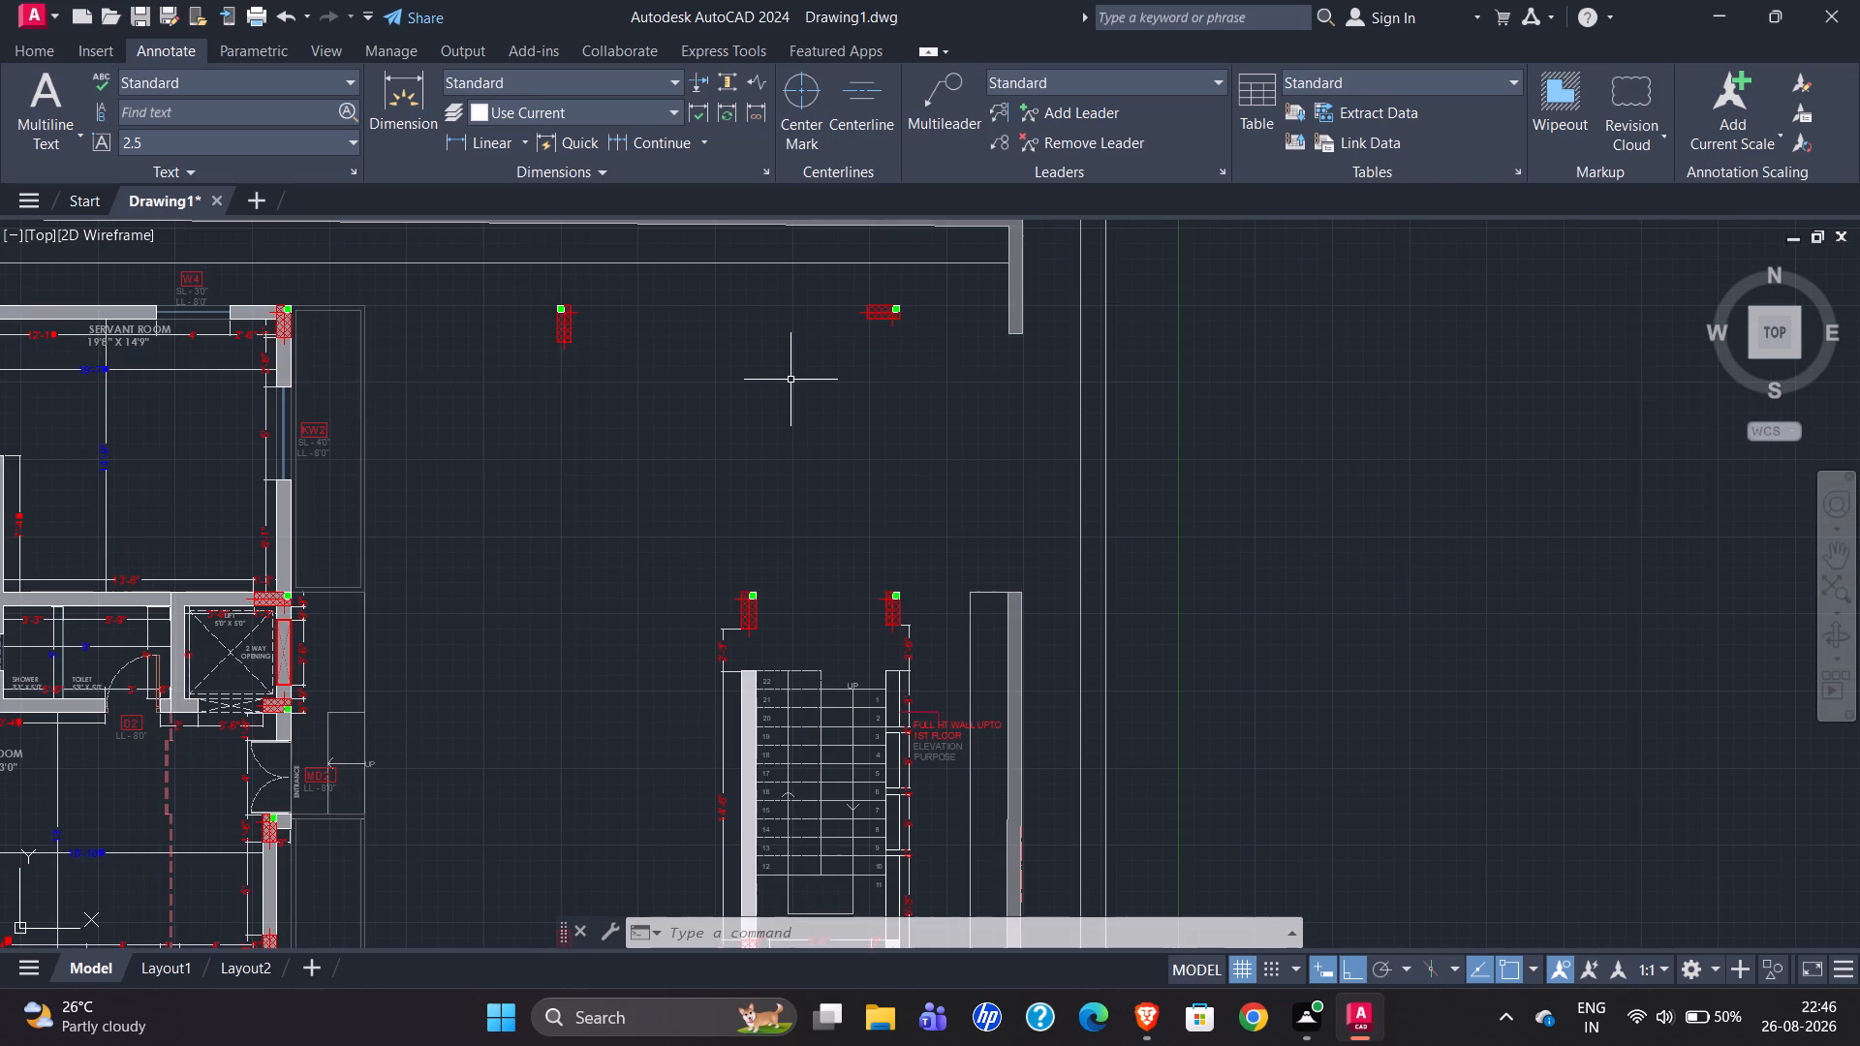
scroll(289, 420, up, 4)
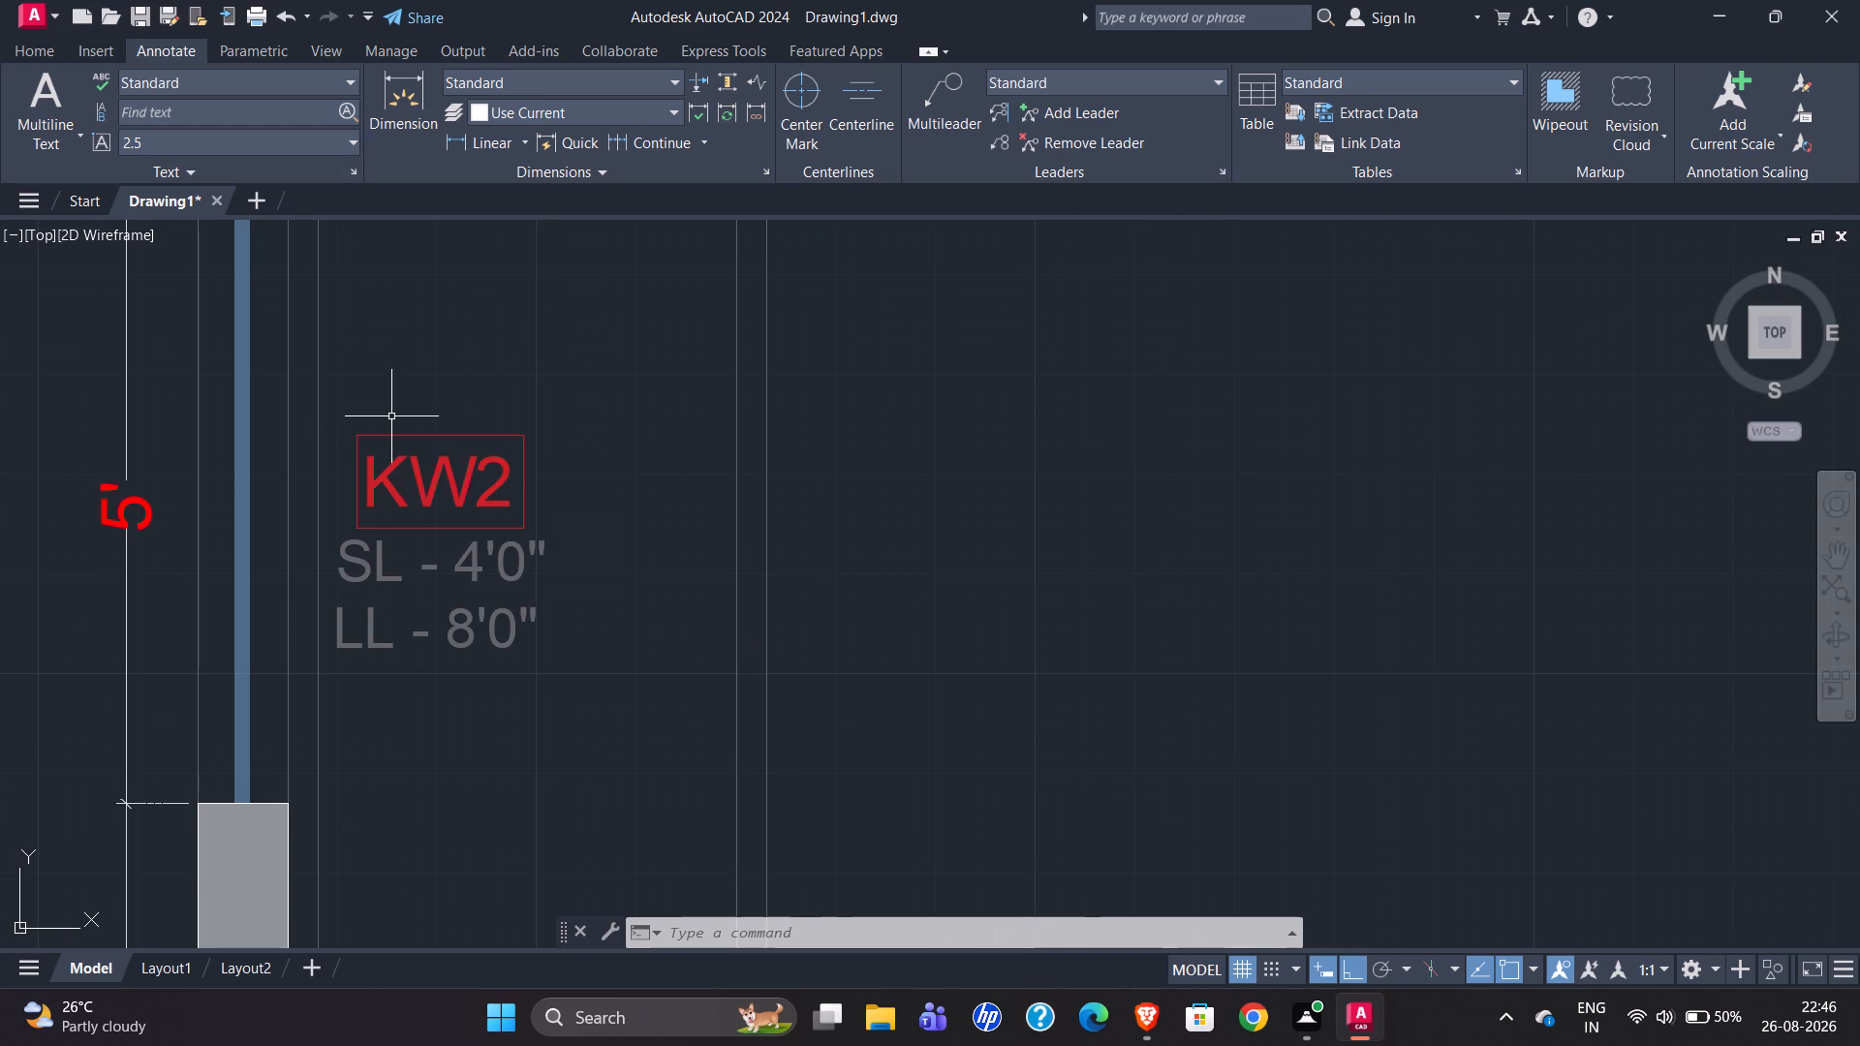
scroll(356, 471, down, 2)
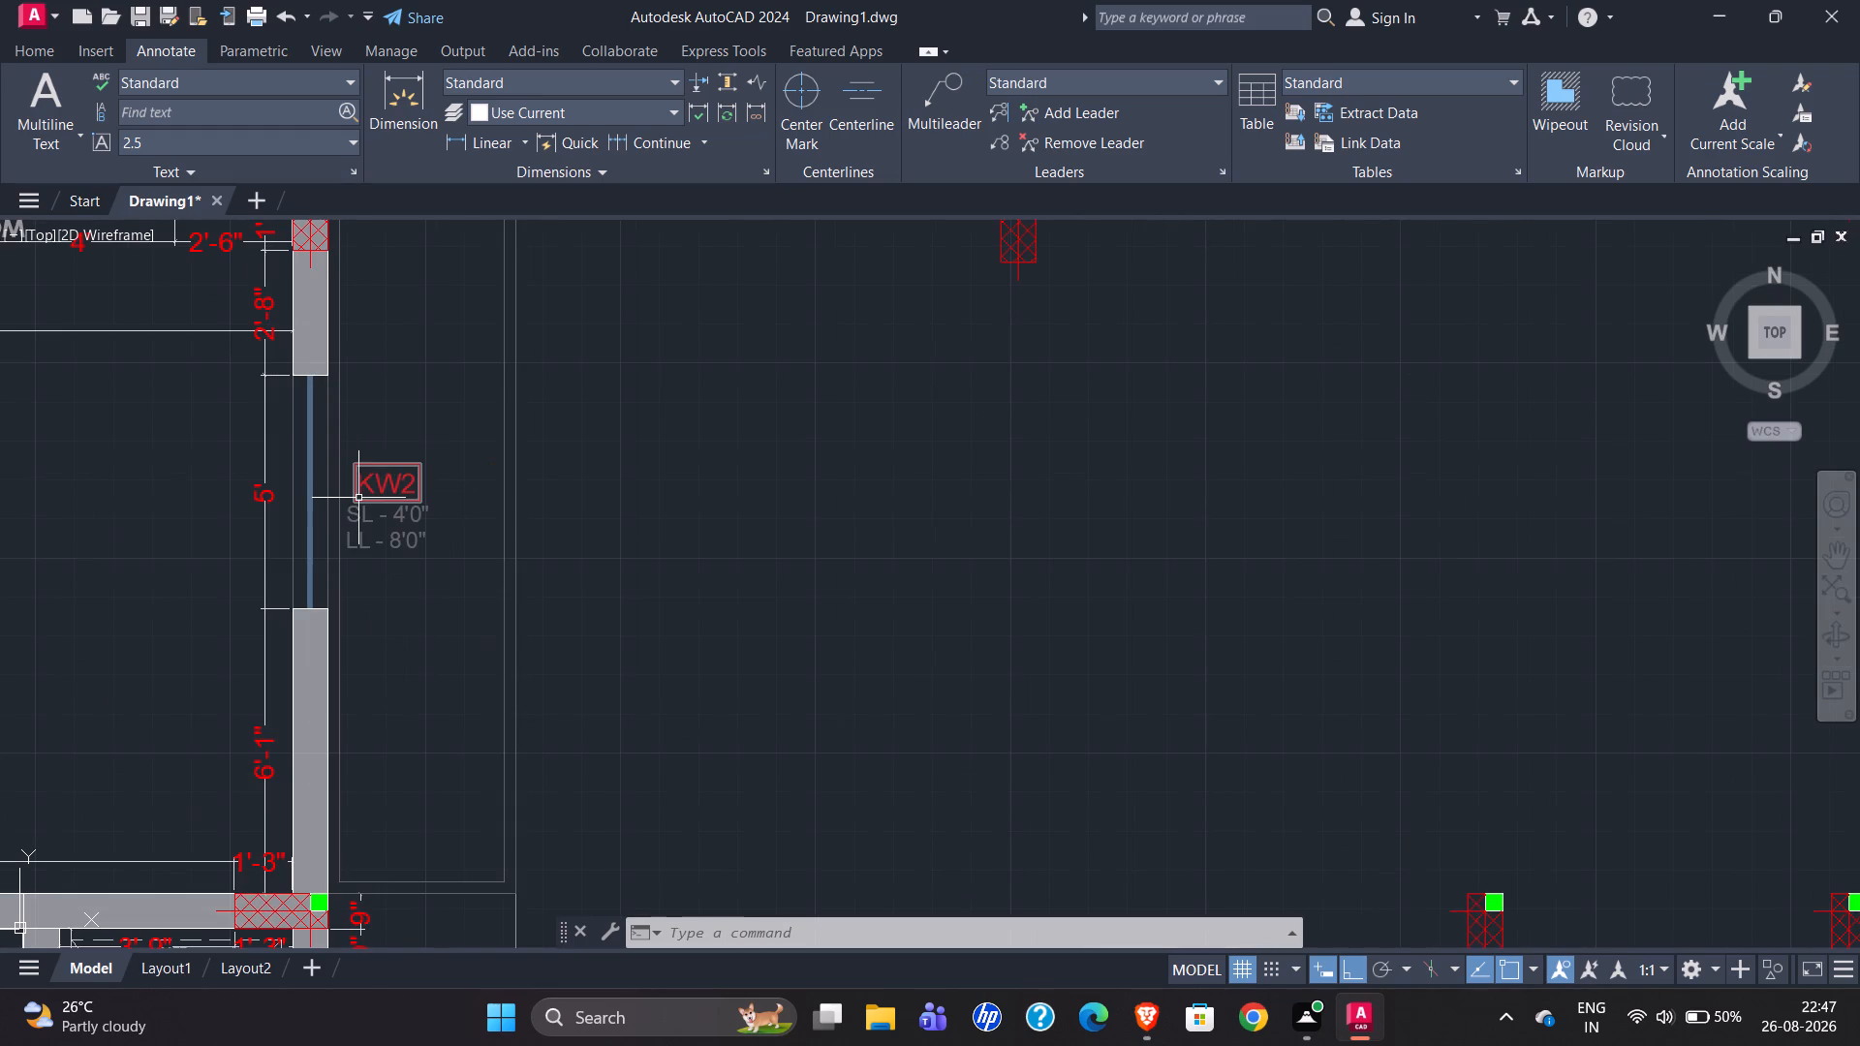
scroll(339, 508, up, 3)
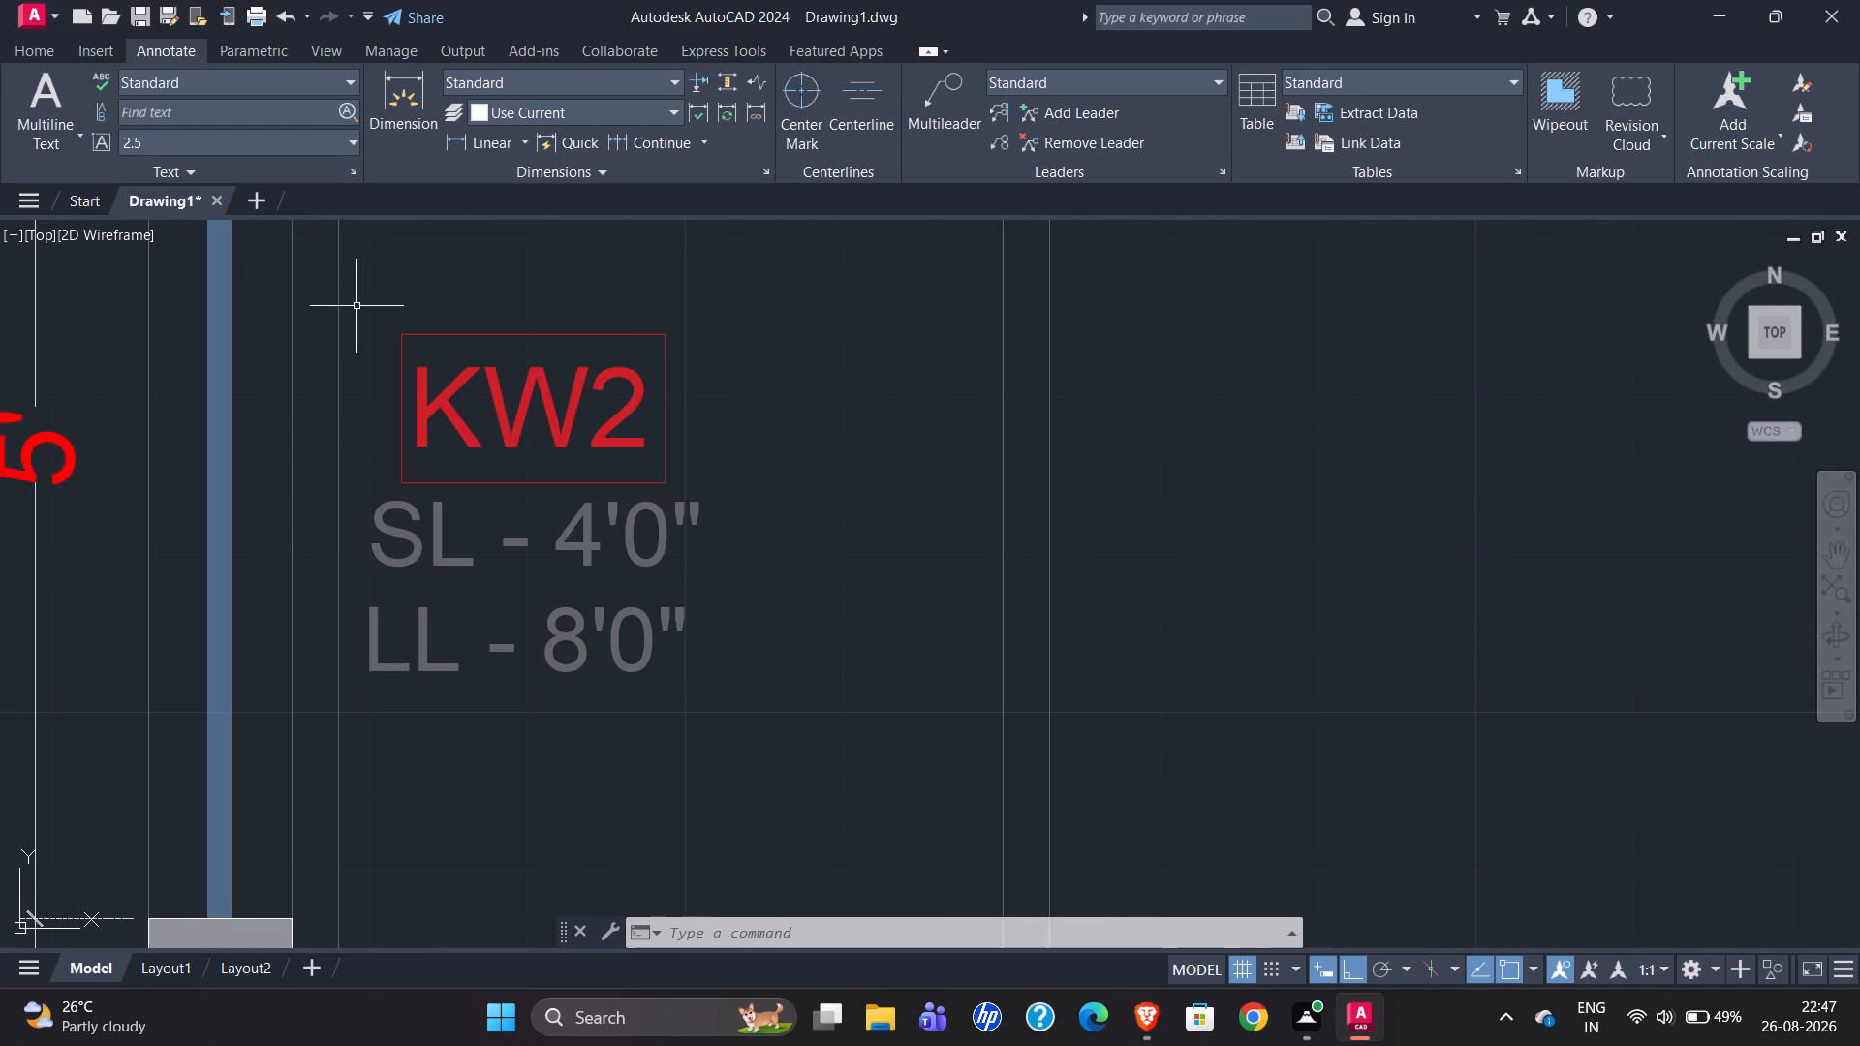
click(353, 299)
click(789, 786)
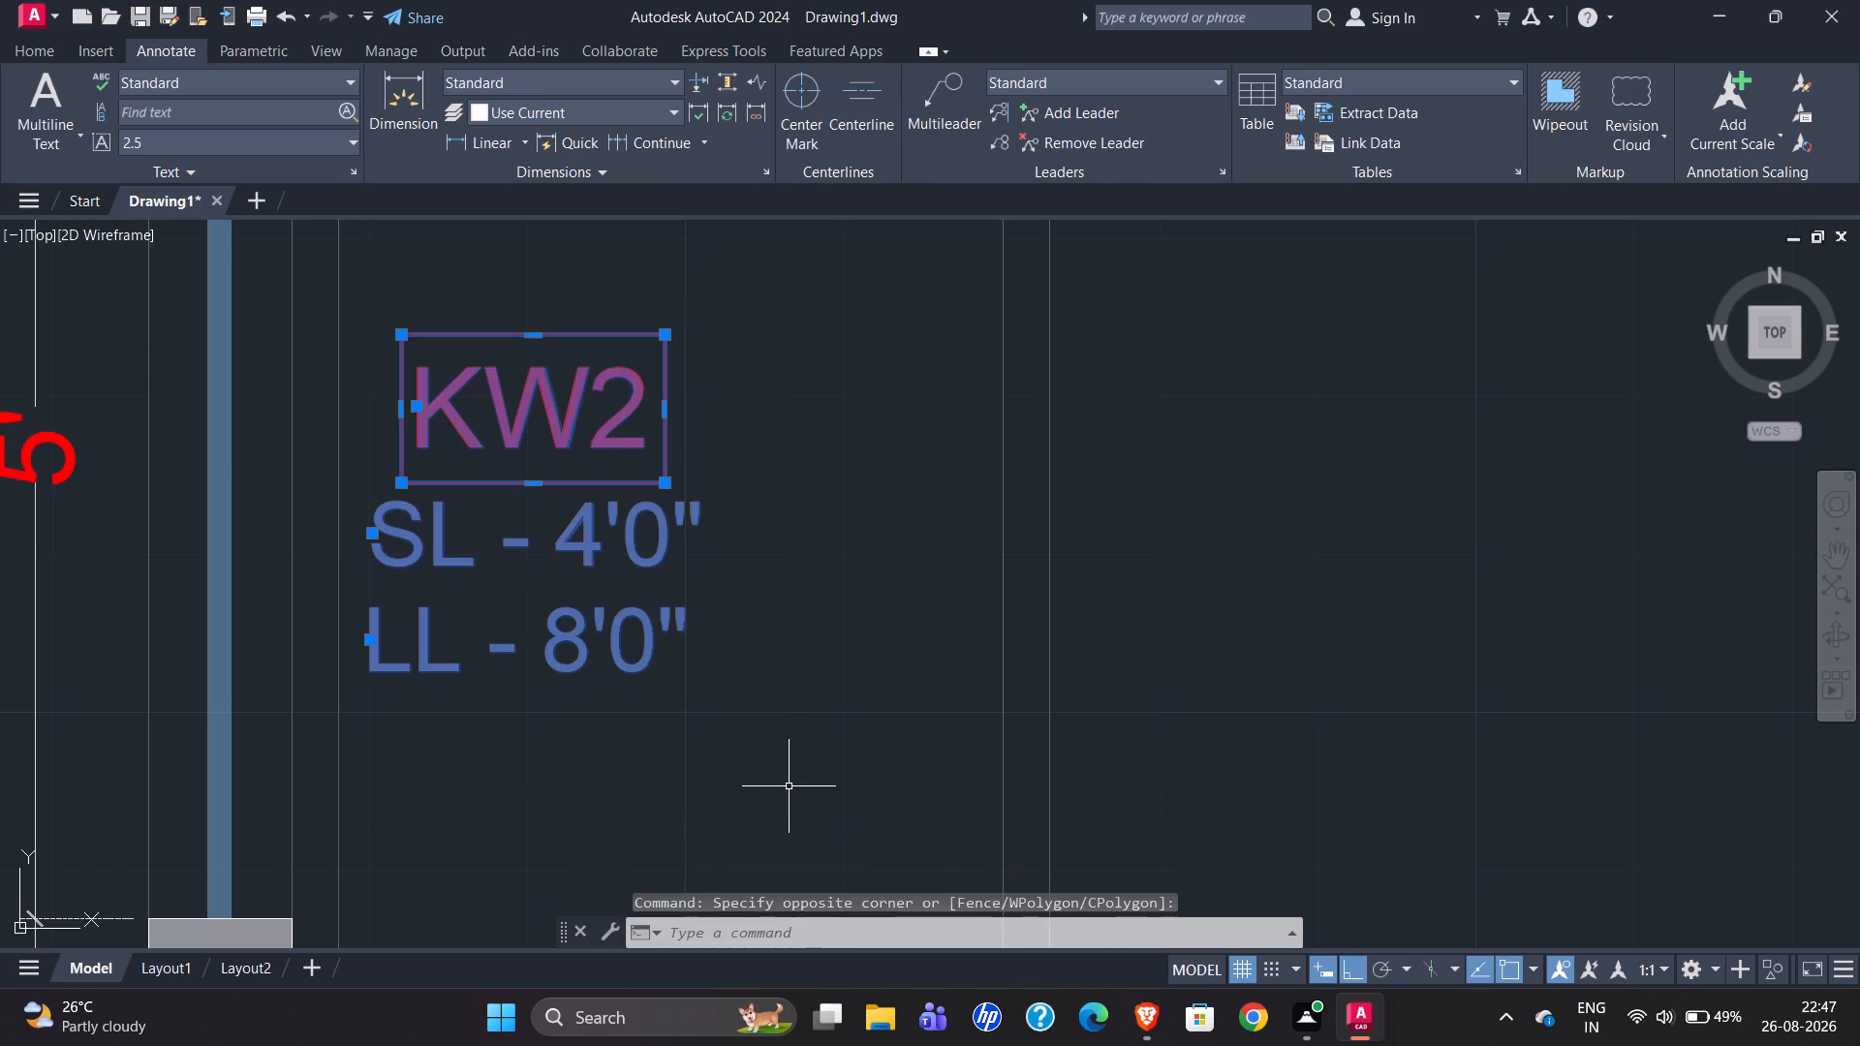
Add the D1 and D2 door tags and their LL texts along the reference plan's west wall to the selection.
scroll(534, 735, down, 2)
scroll(650, 725, down, 3)
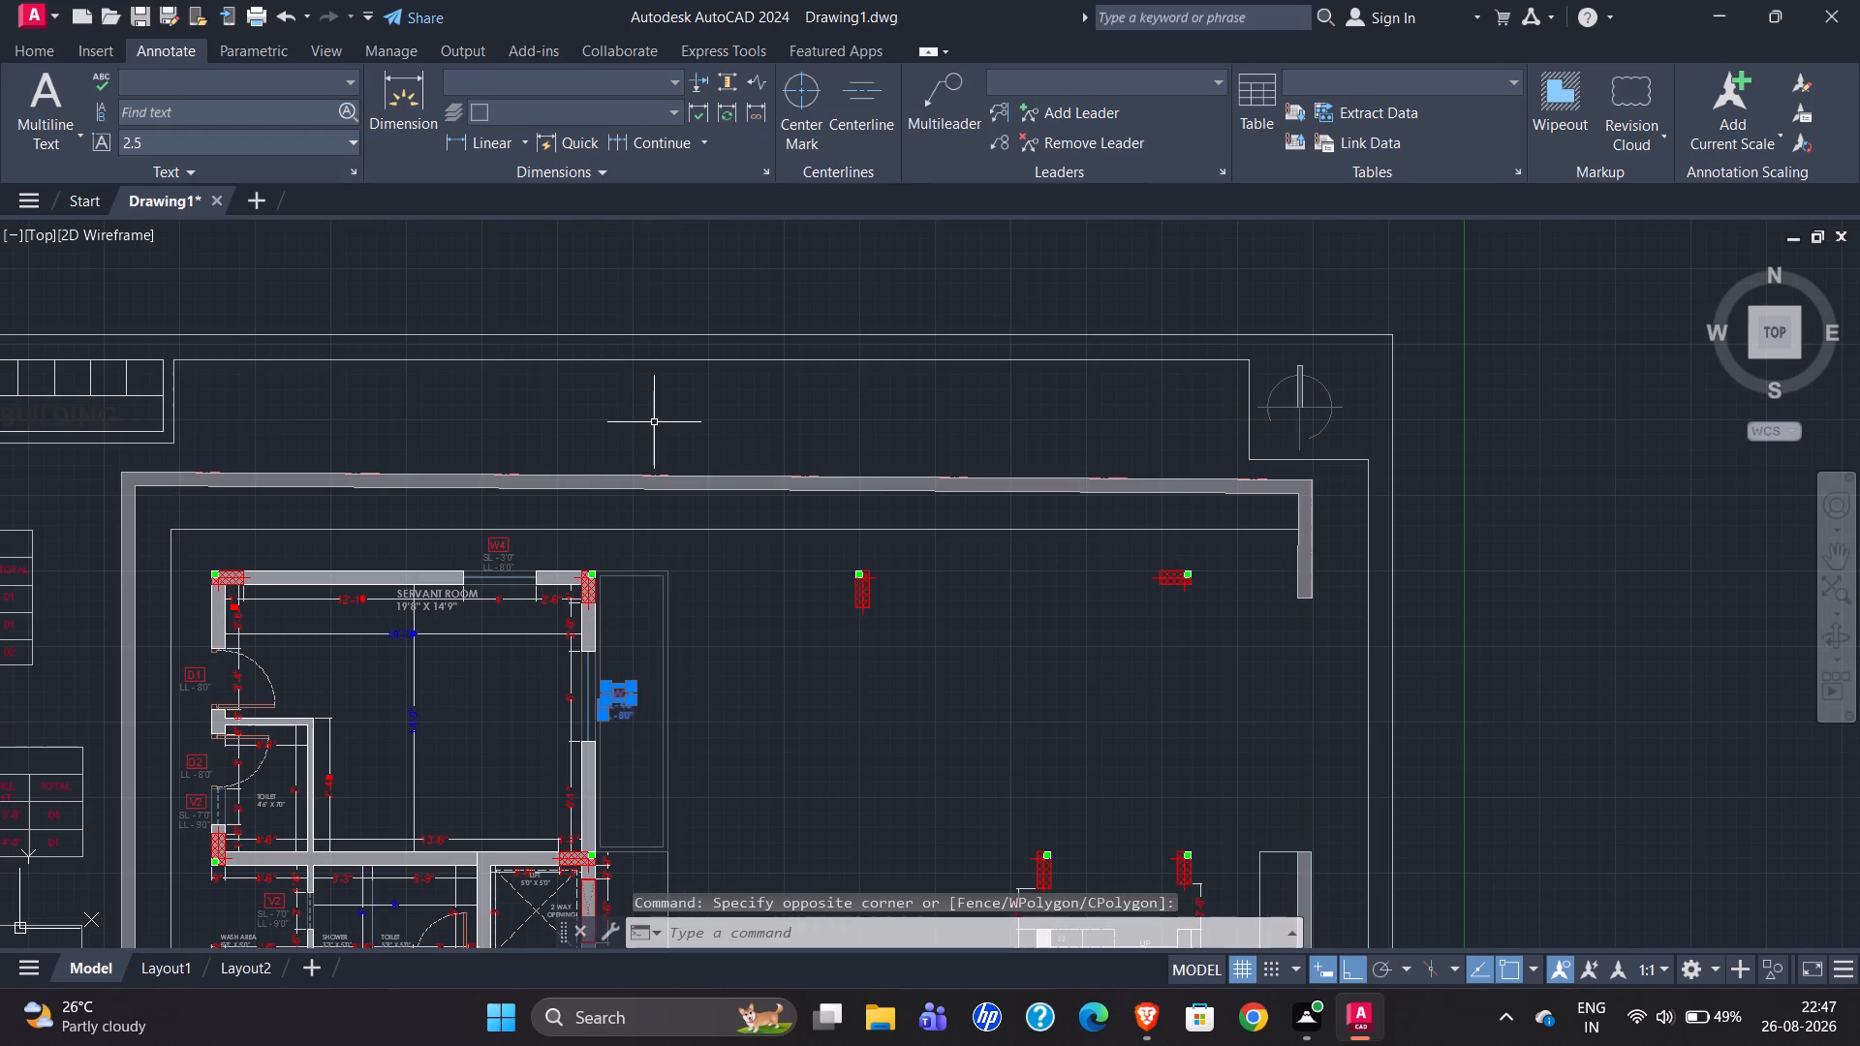
scroll(401, 622, up, 4)
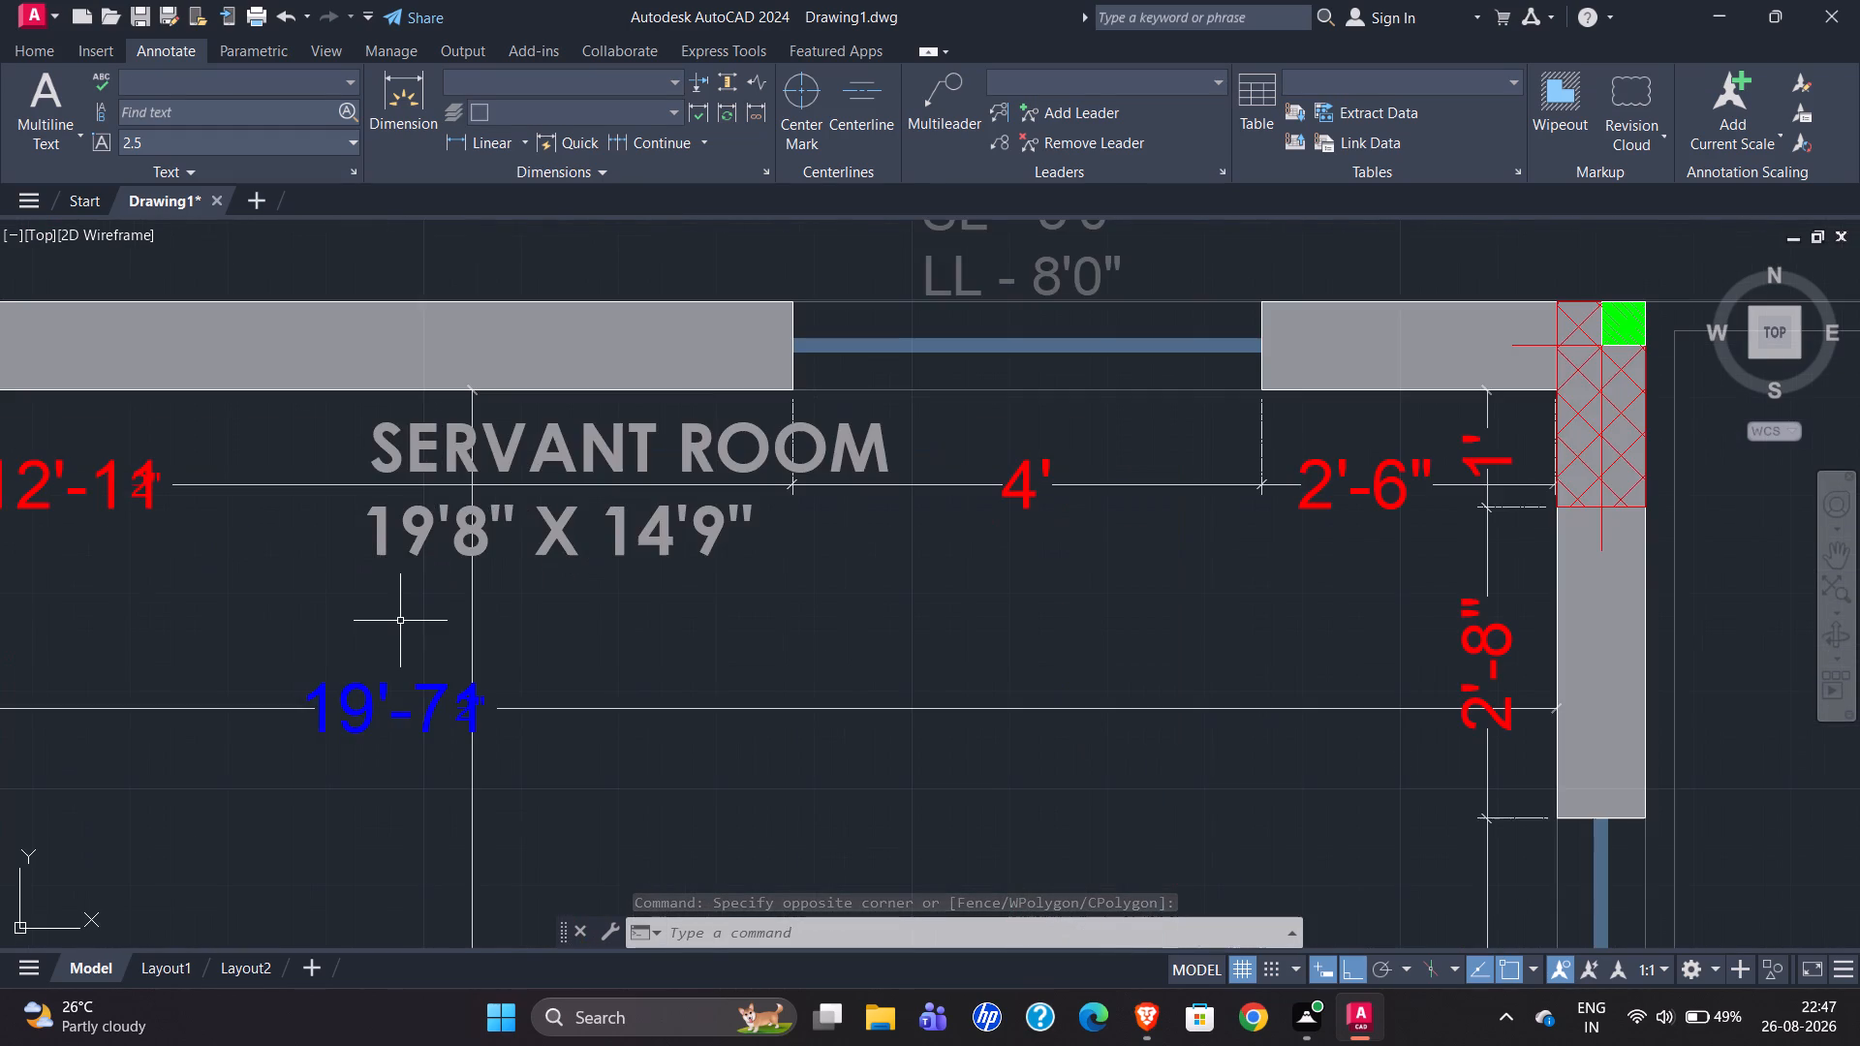
scroll(1034, 417, down, 3)
scroll(511, 599, up, 3)
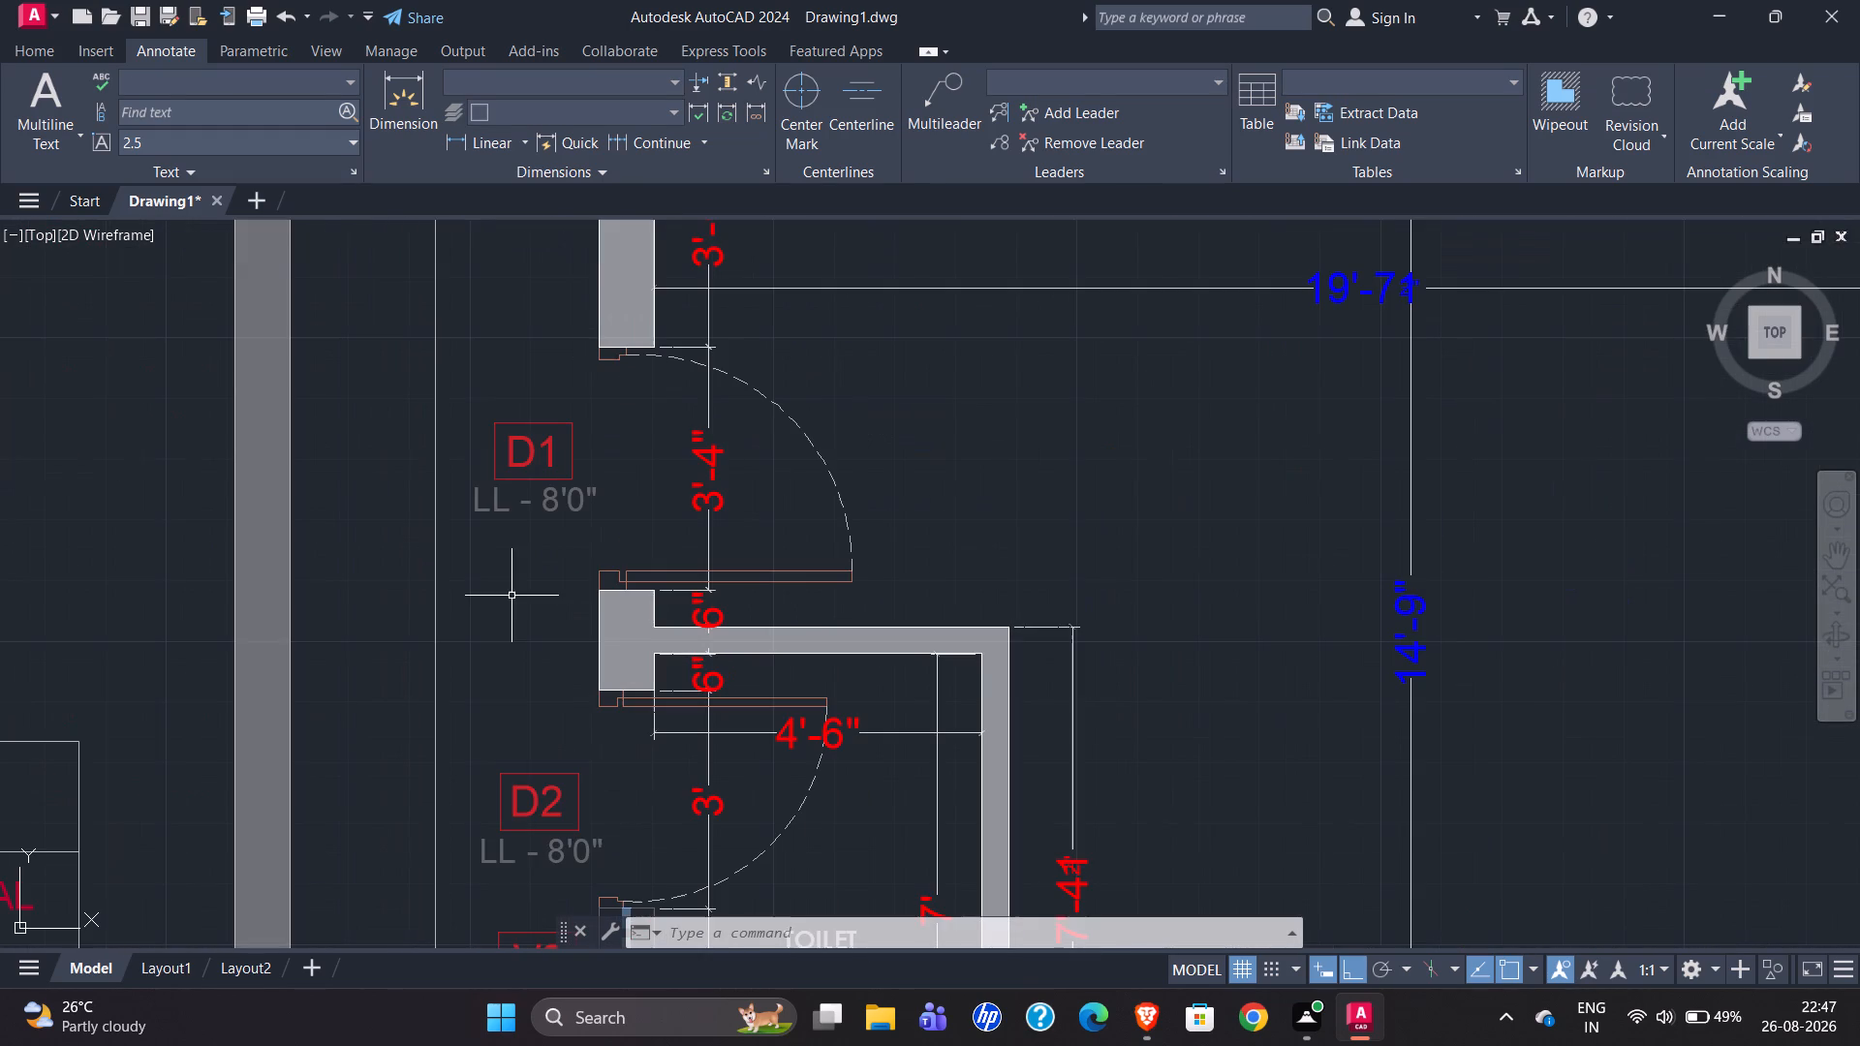
click(450, 398)
click(618, 559)
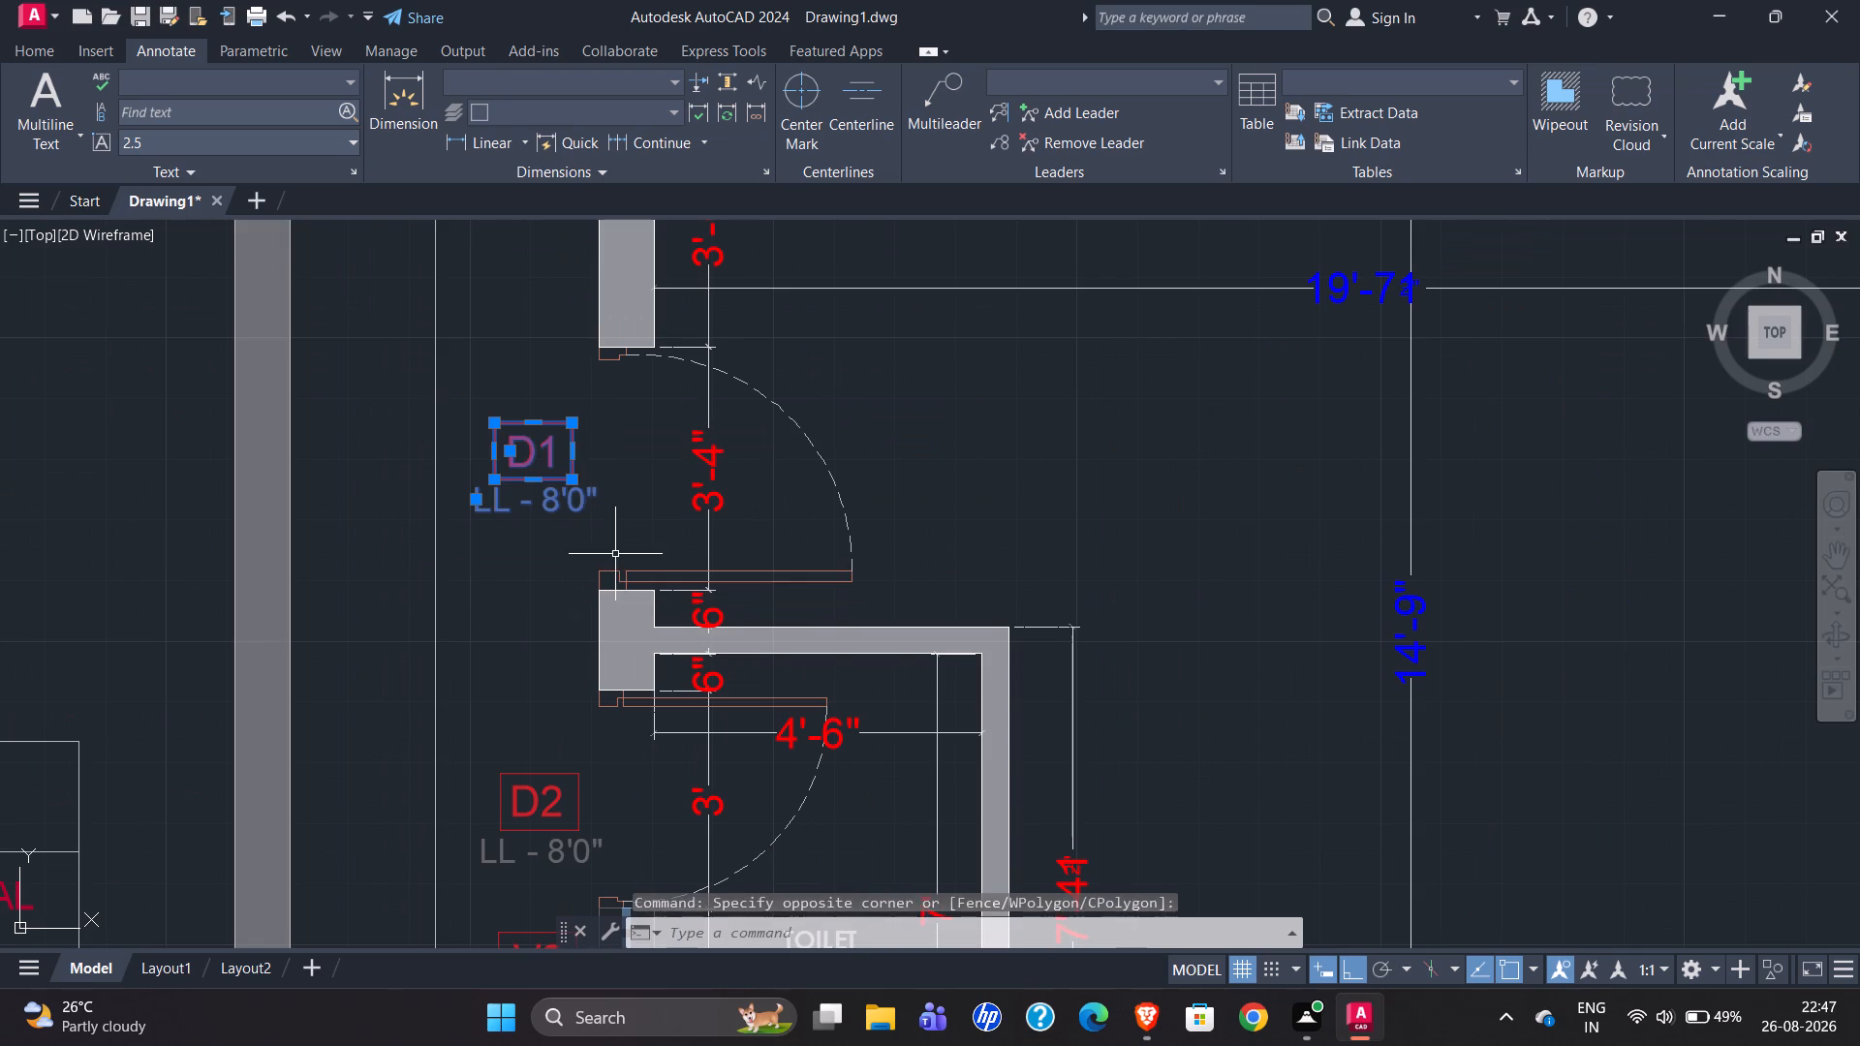
scroll(487, 415, down, 1)
scroll(553, 747, up, 2)
click(340, 444)
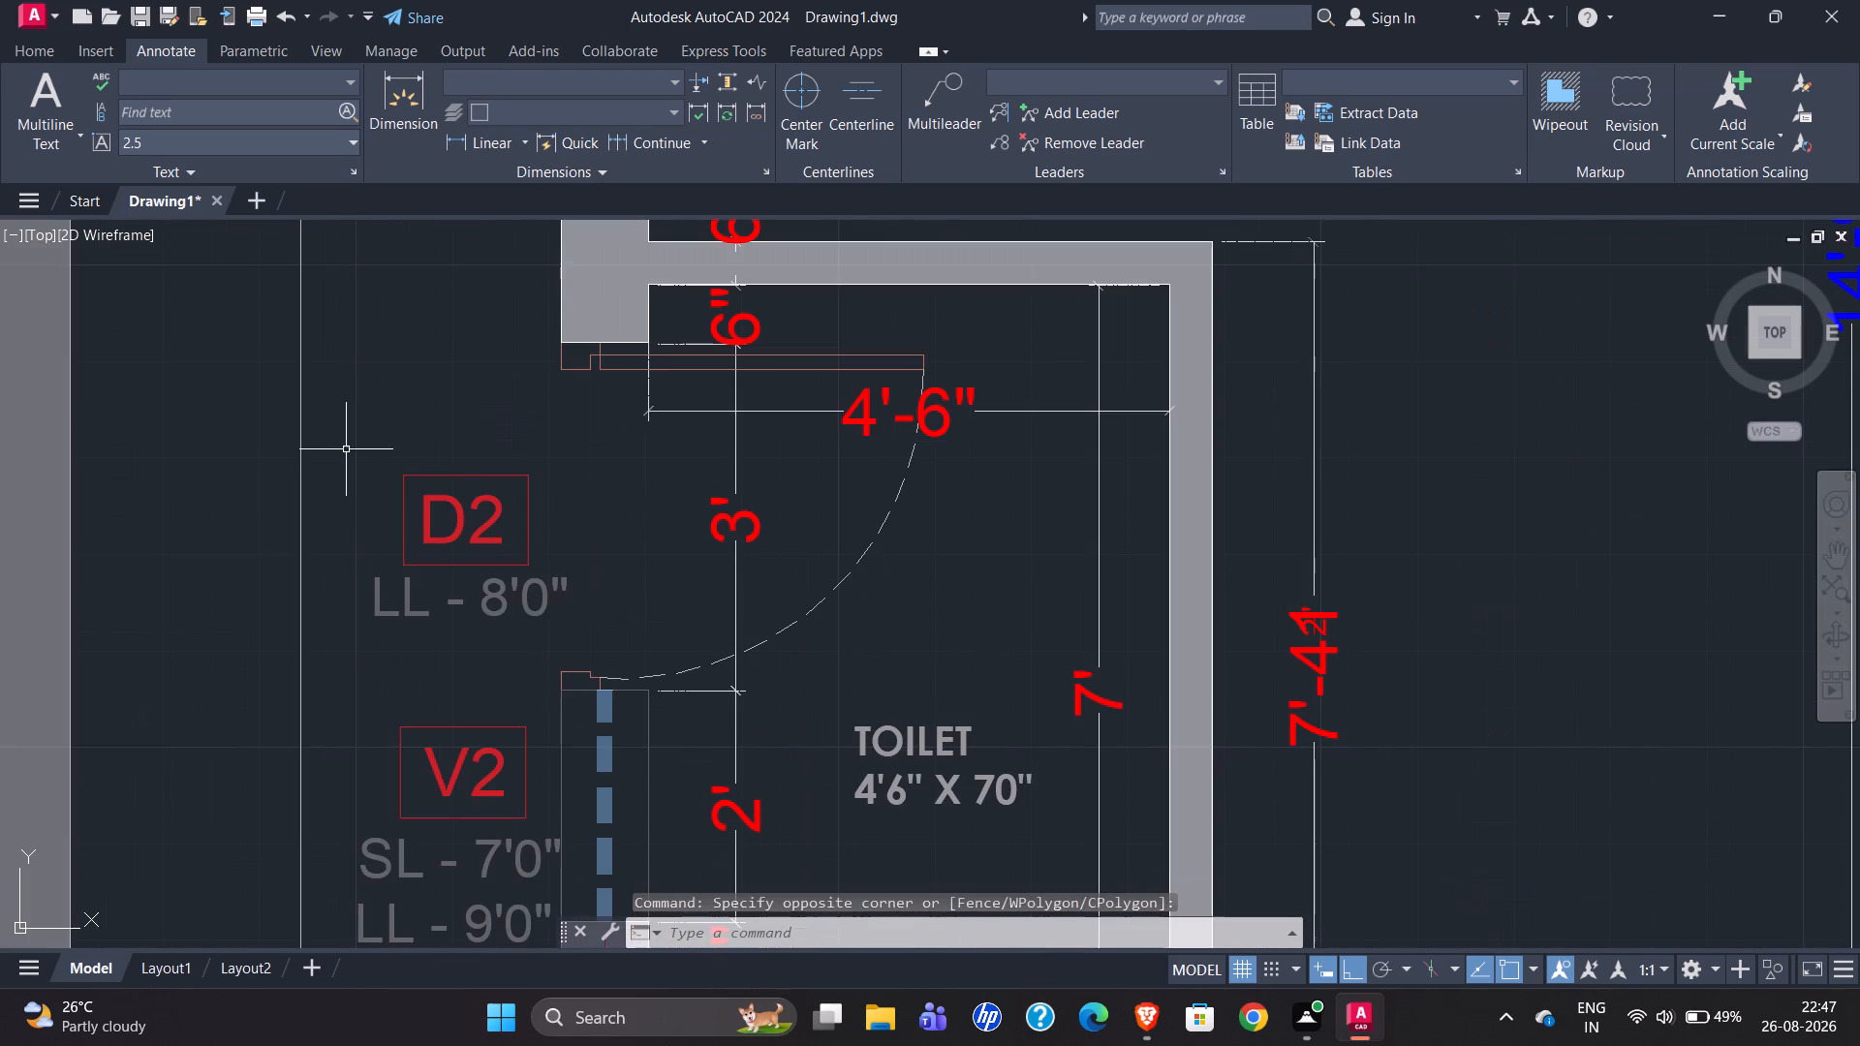
click(611, 689)
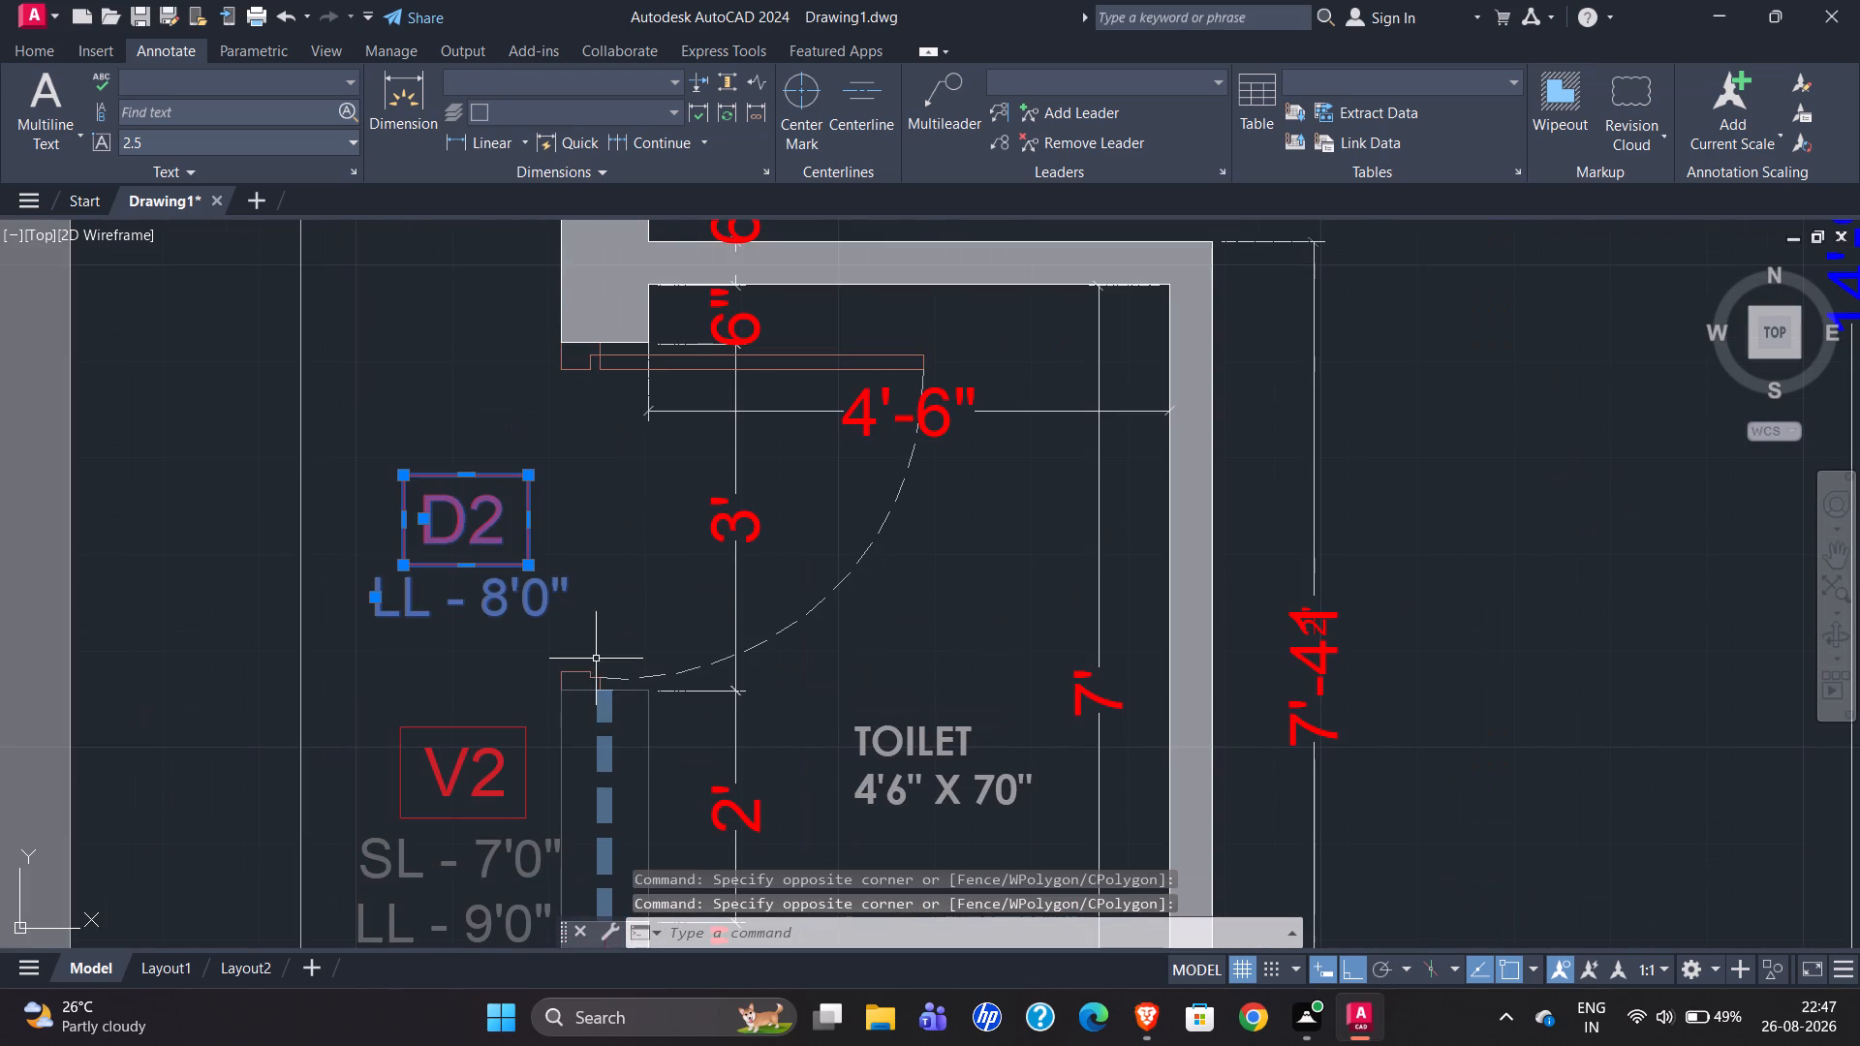
Add both V2 ventilator tags with their SL and LL texts, beside the toilet and in the wash area, to the selection.
scroll(559, 713, up, 3)
scroll(552, 548, down, 2)
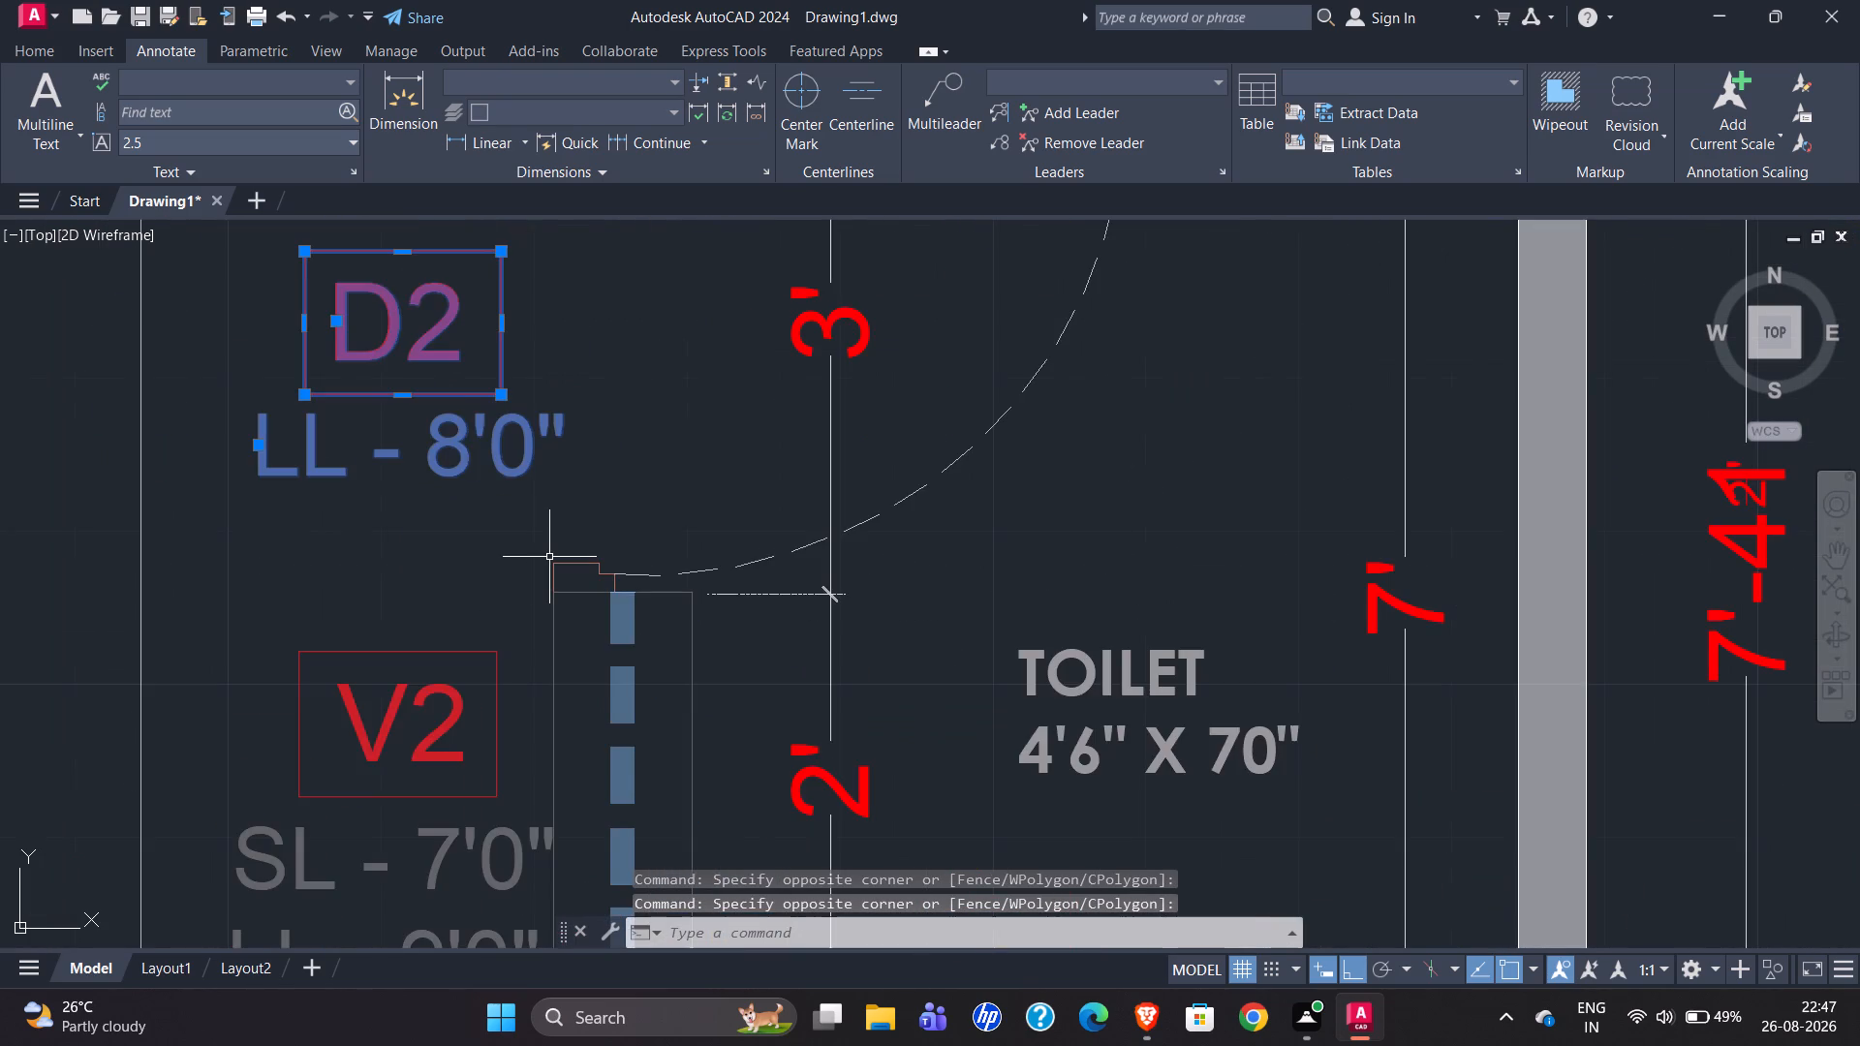
scroll(560, 477, down, 1)
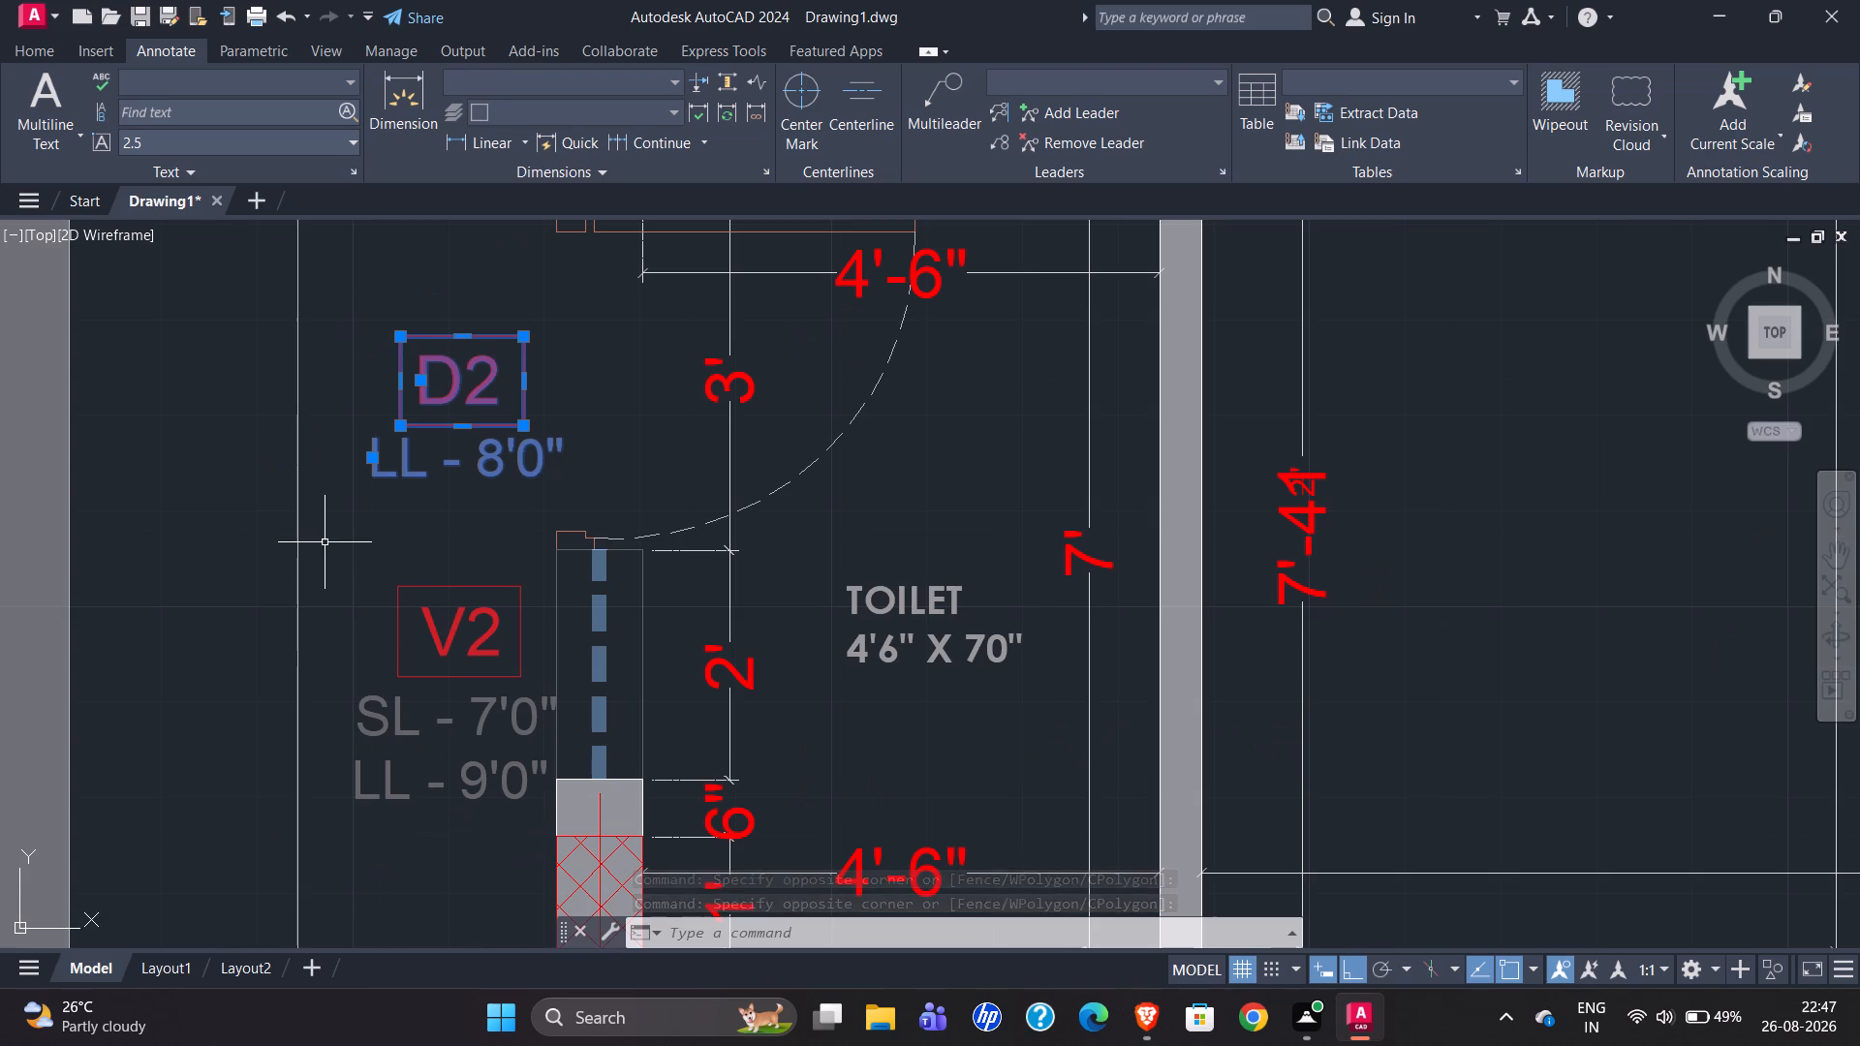
click(325, 542)
click(554, 822)
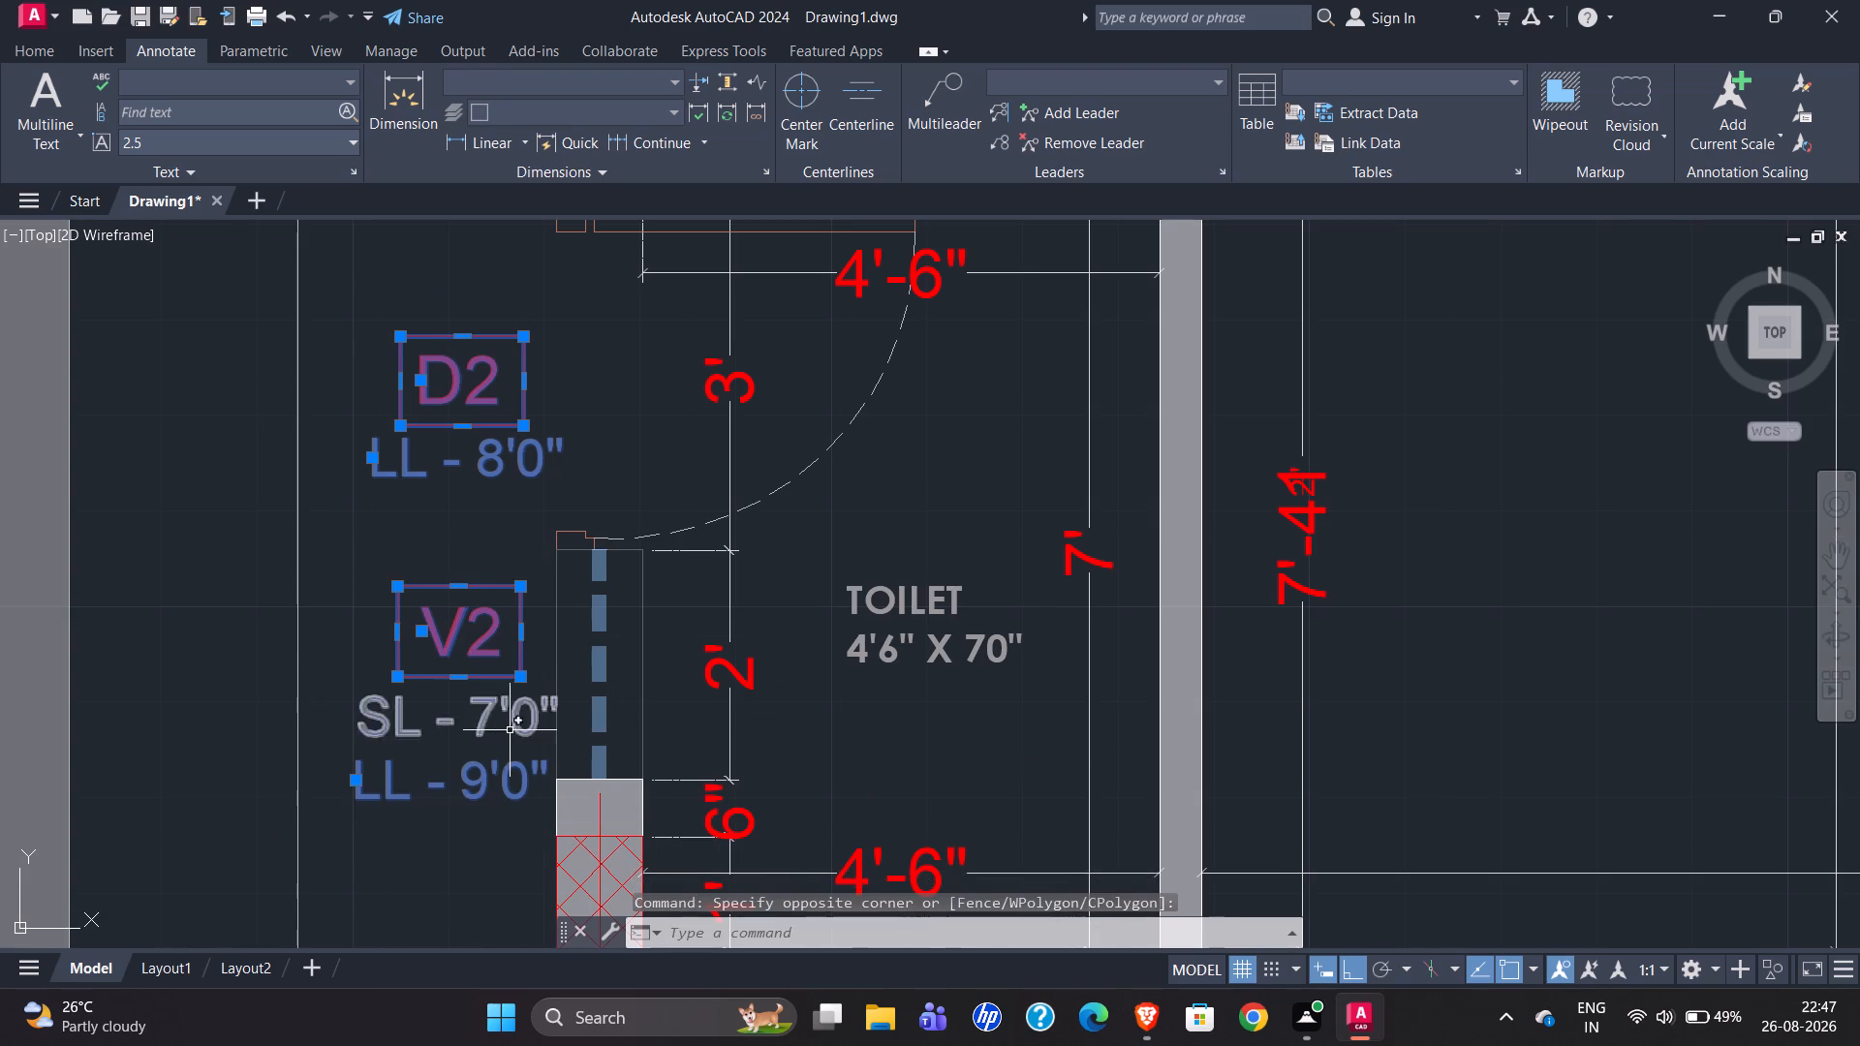
click(483, 719)
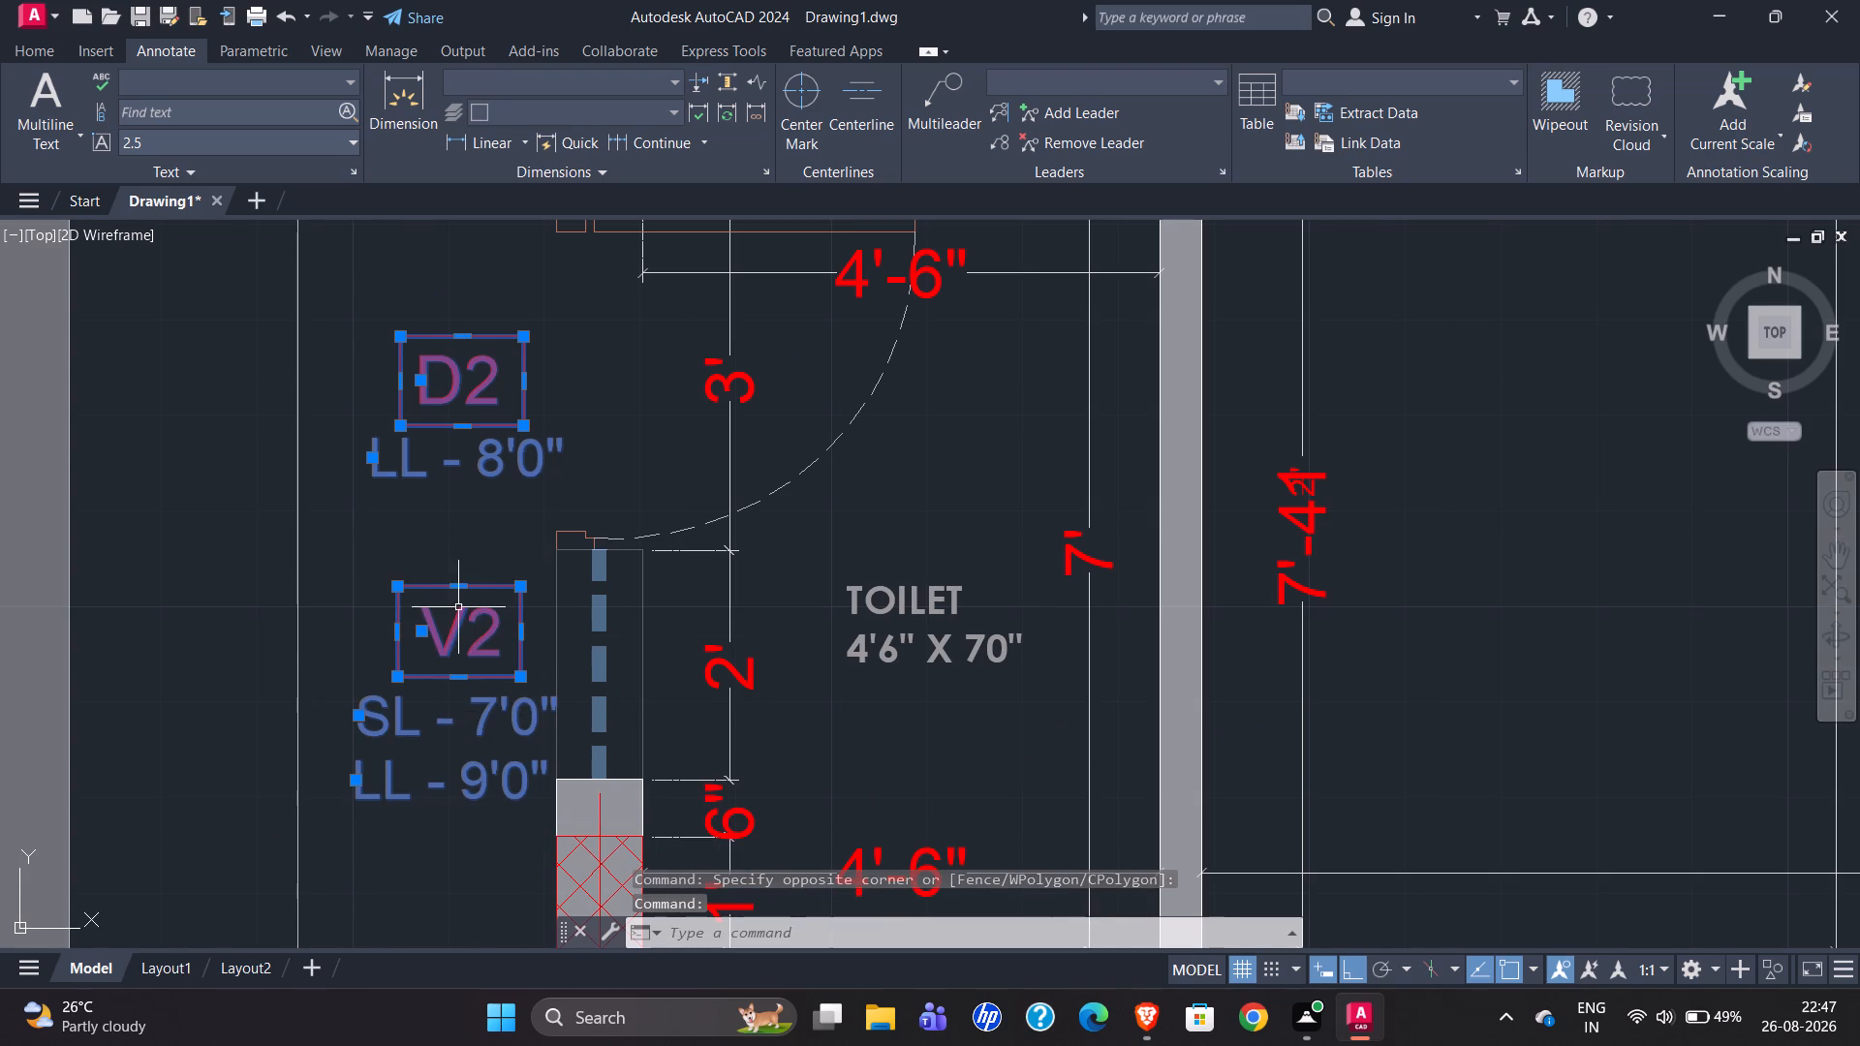
scroll(373, 525, down, 2)
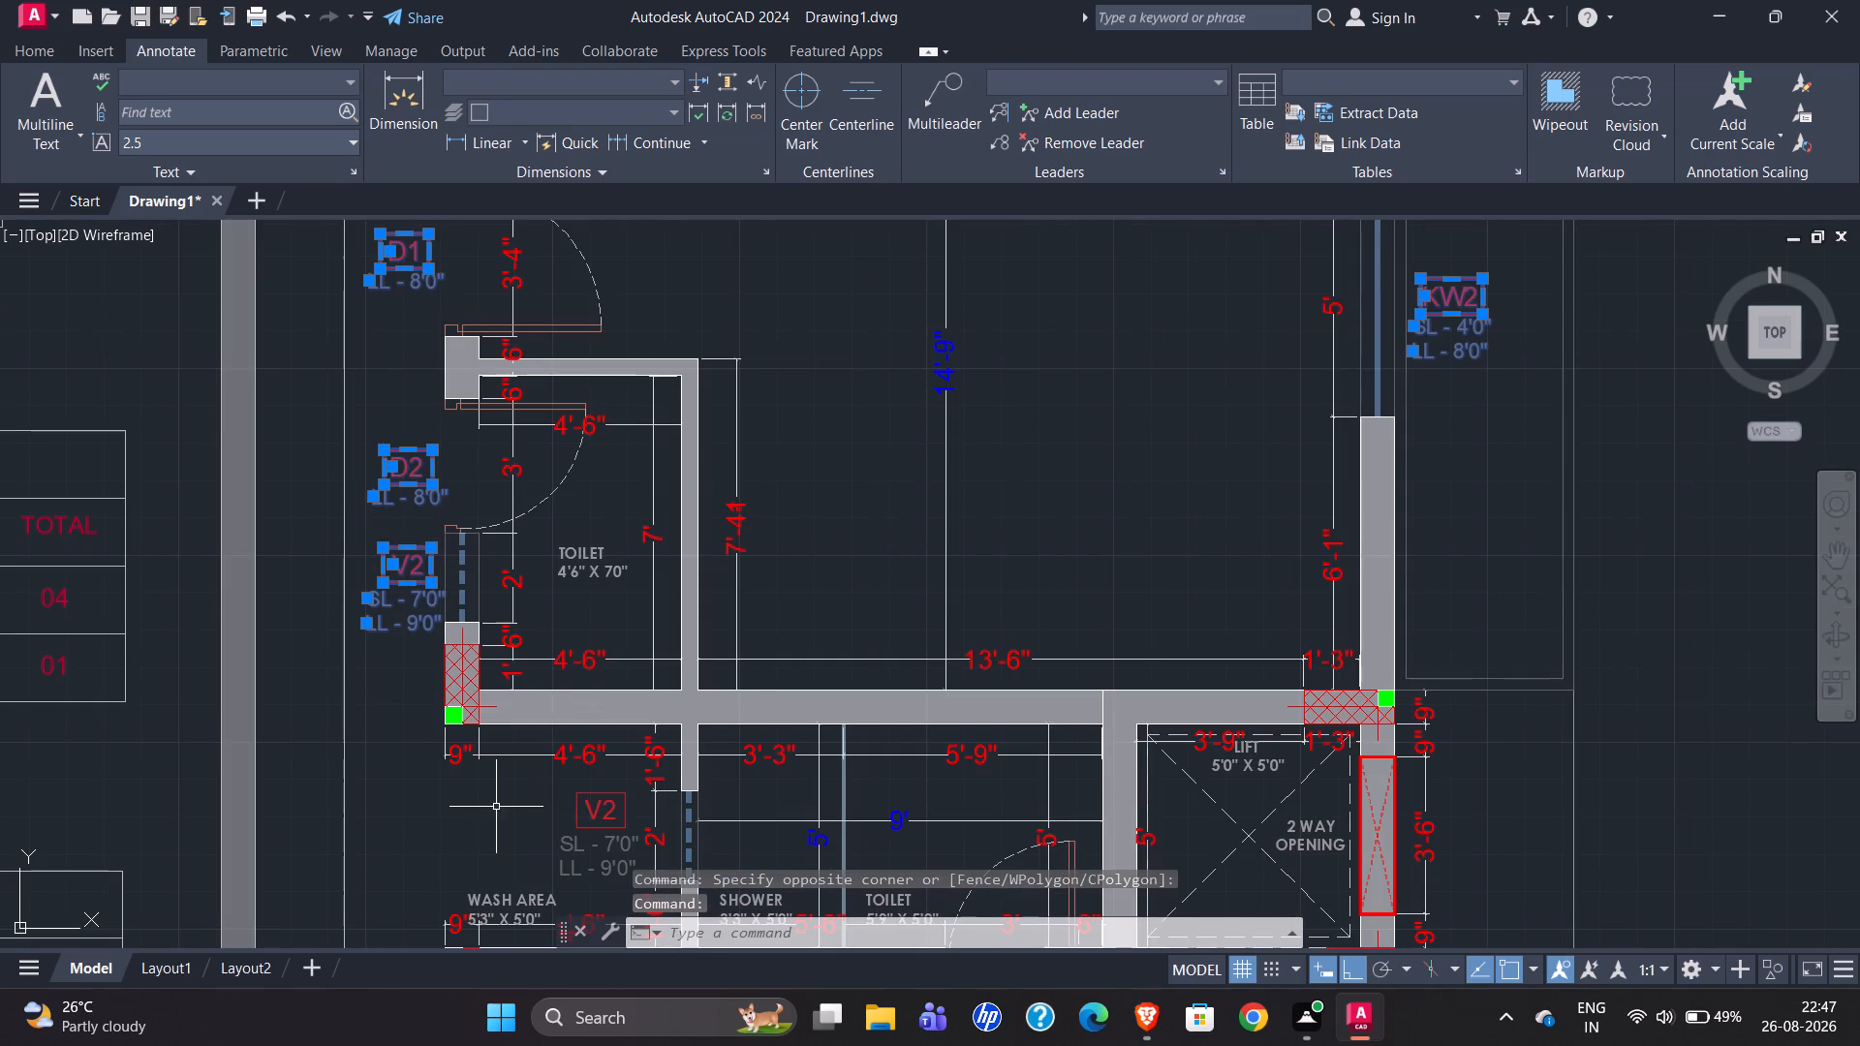
scroll(473, 803, up, 2)
scroll(286, 603, down, 2)
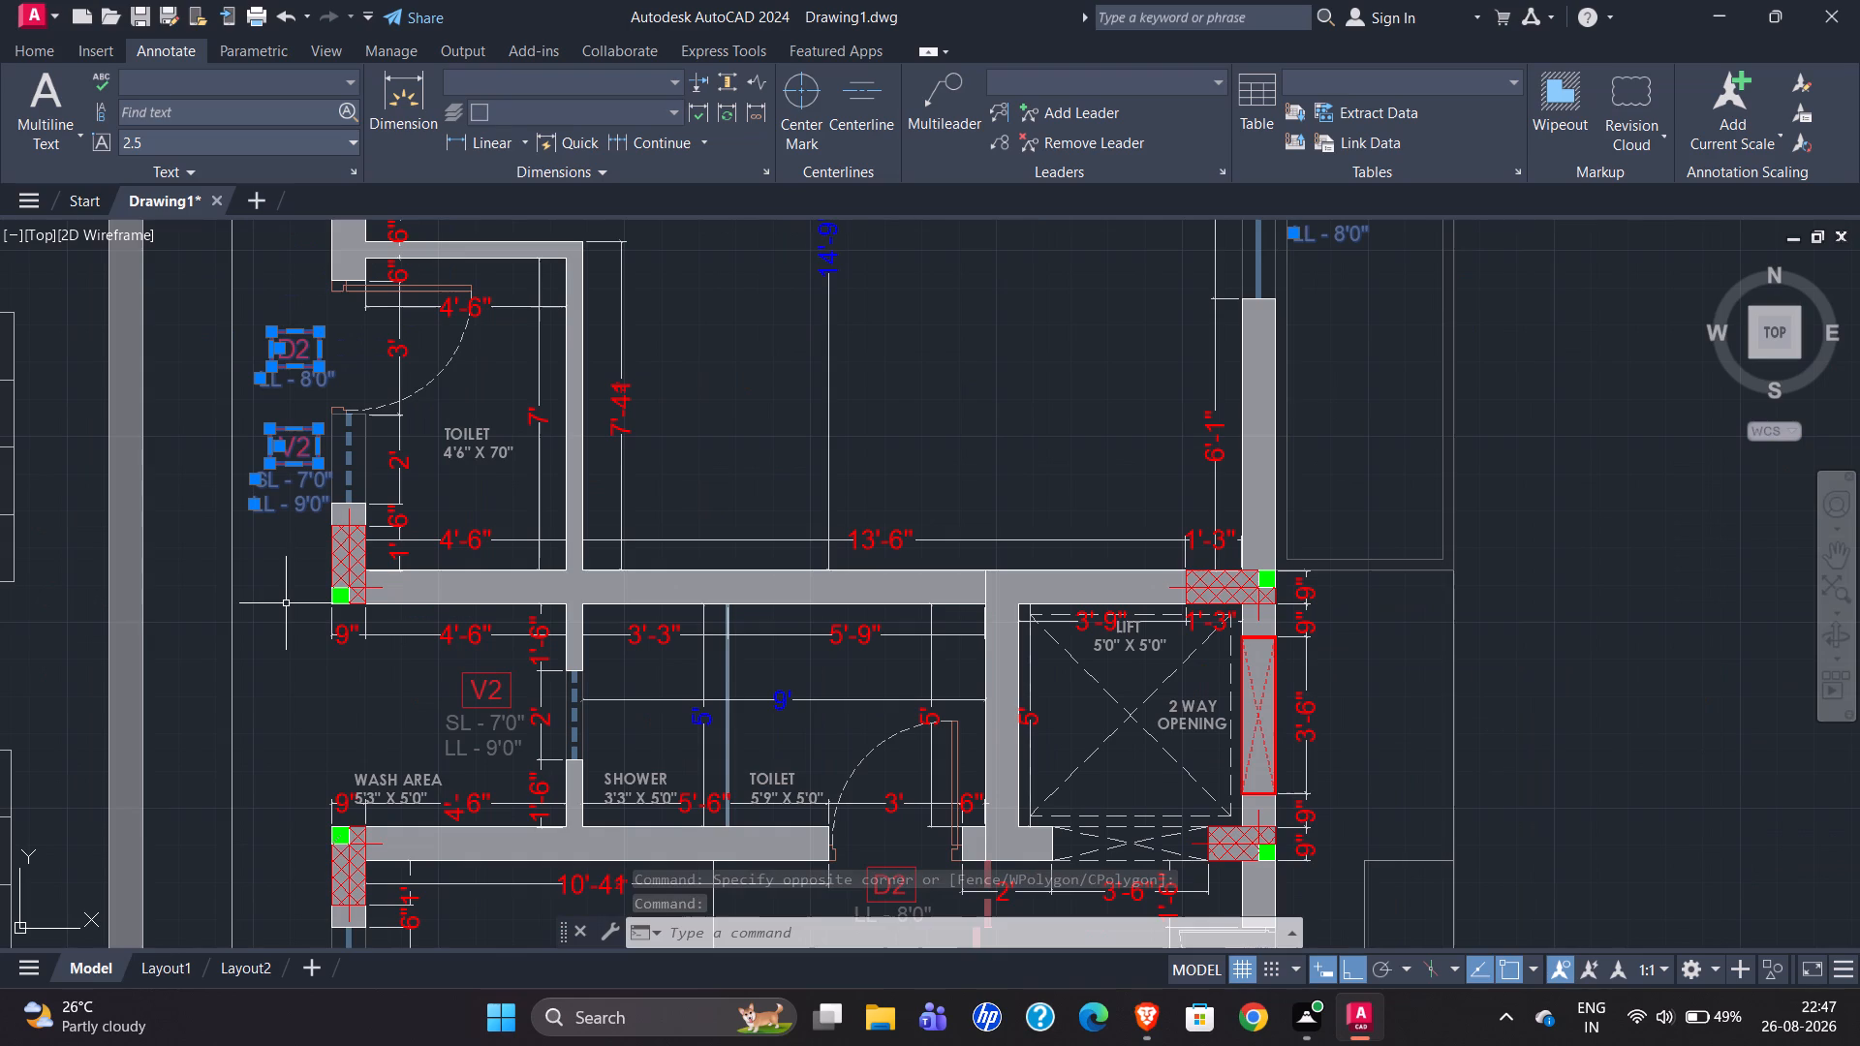
scroll(483, 748, up, 2)
scroll(378, 743, down, 1)
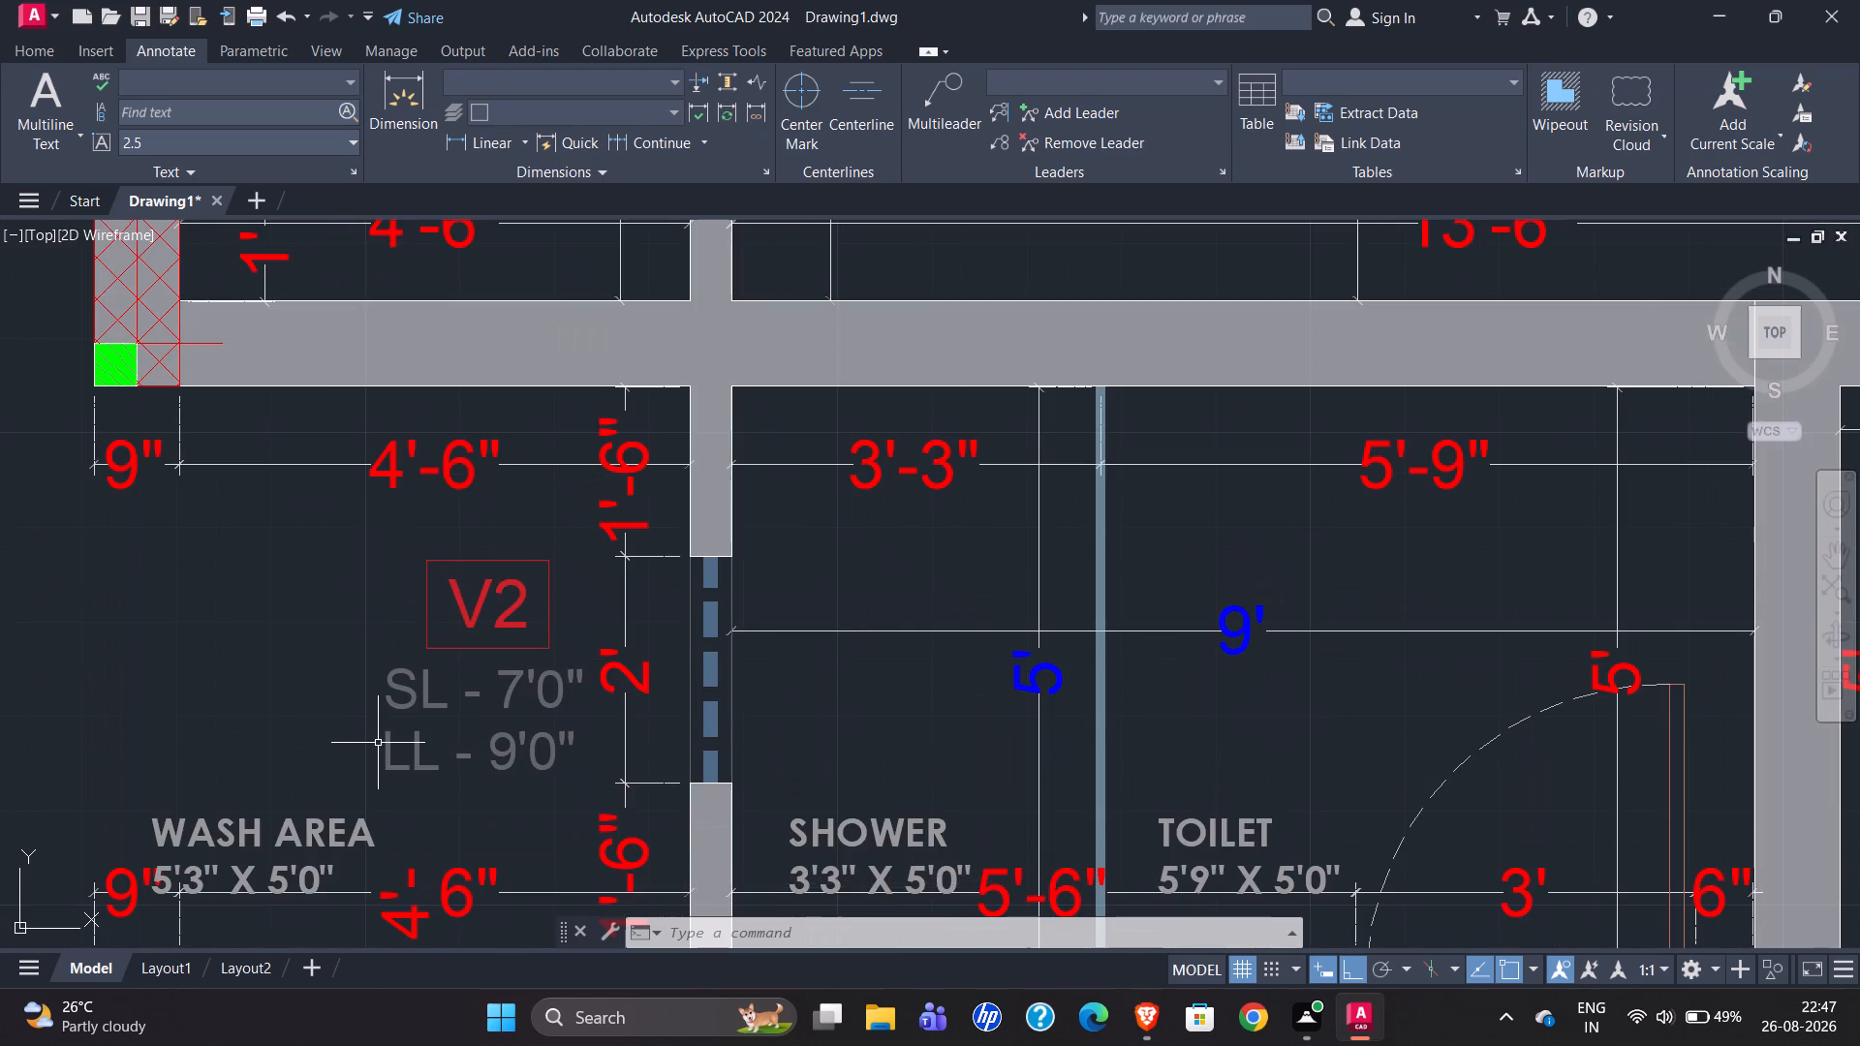
click(358, 612)
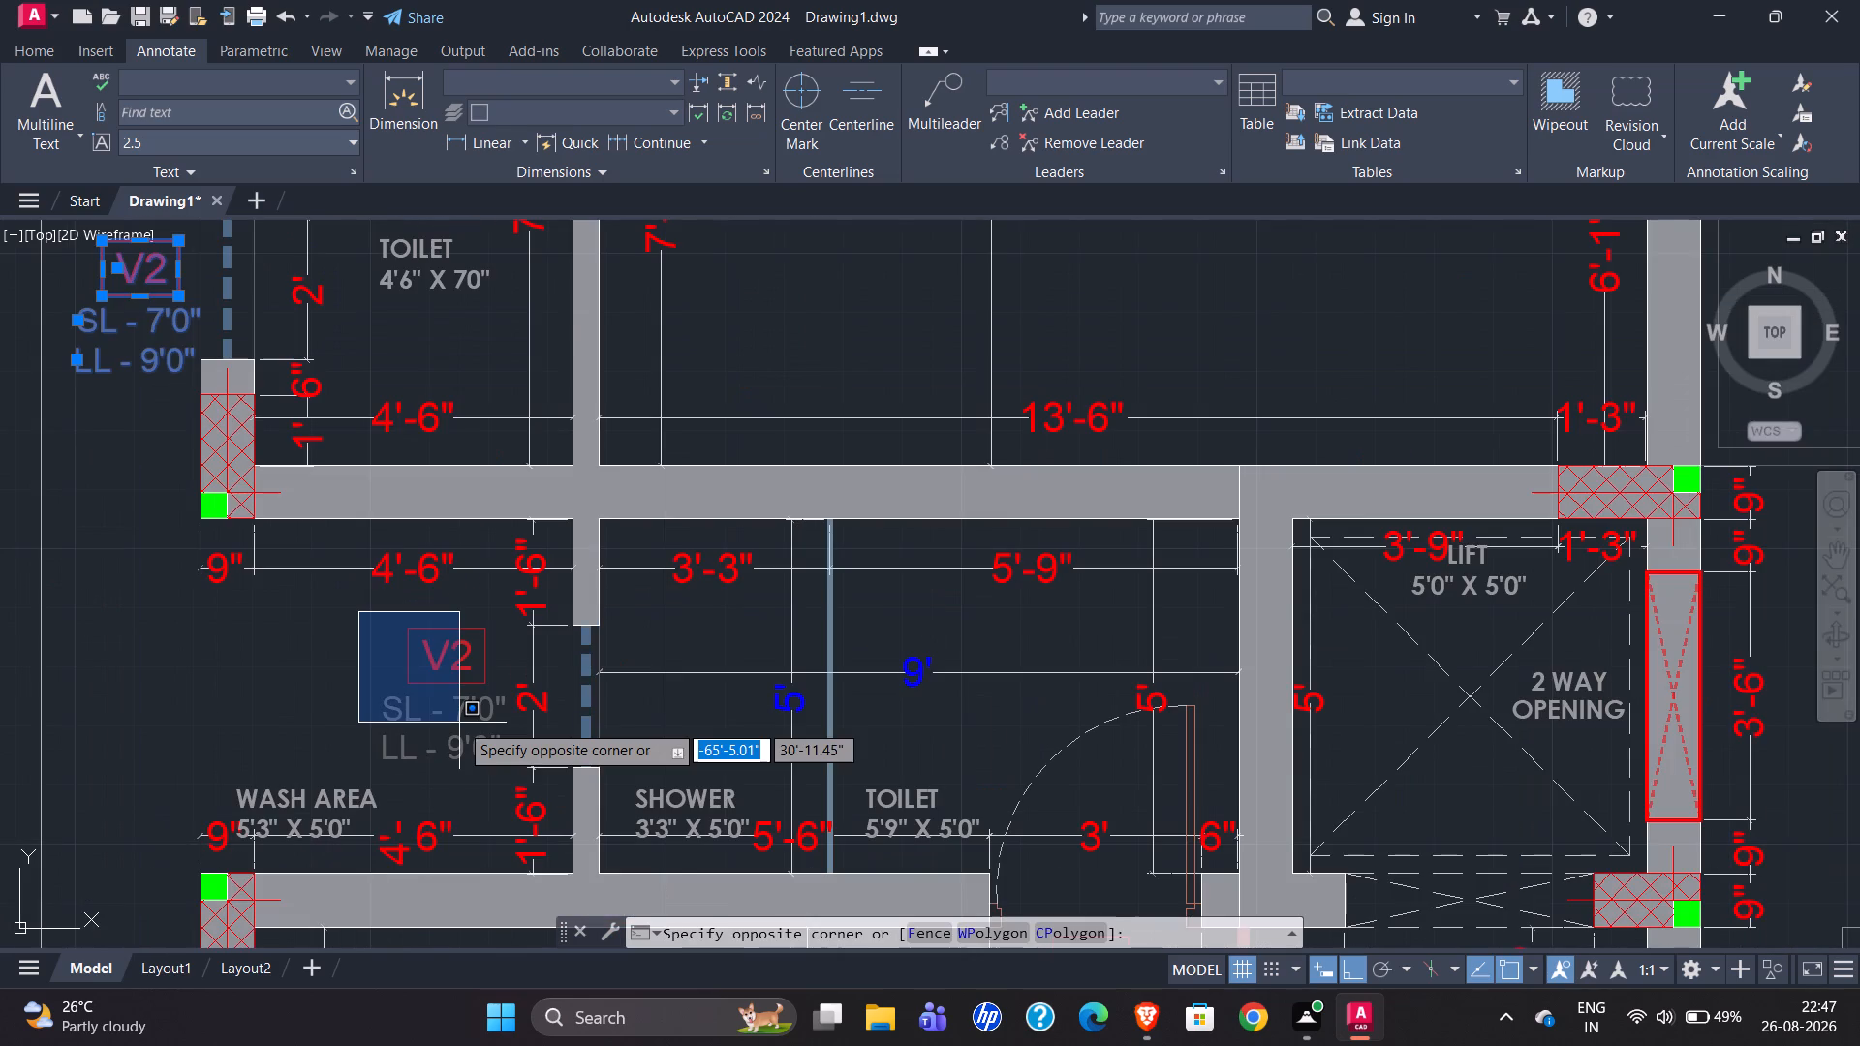
click(511, 776)
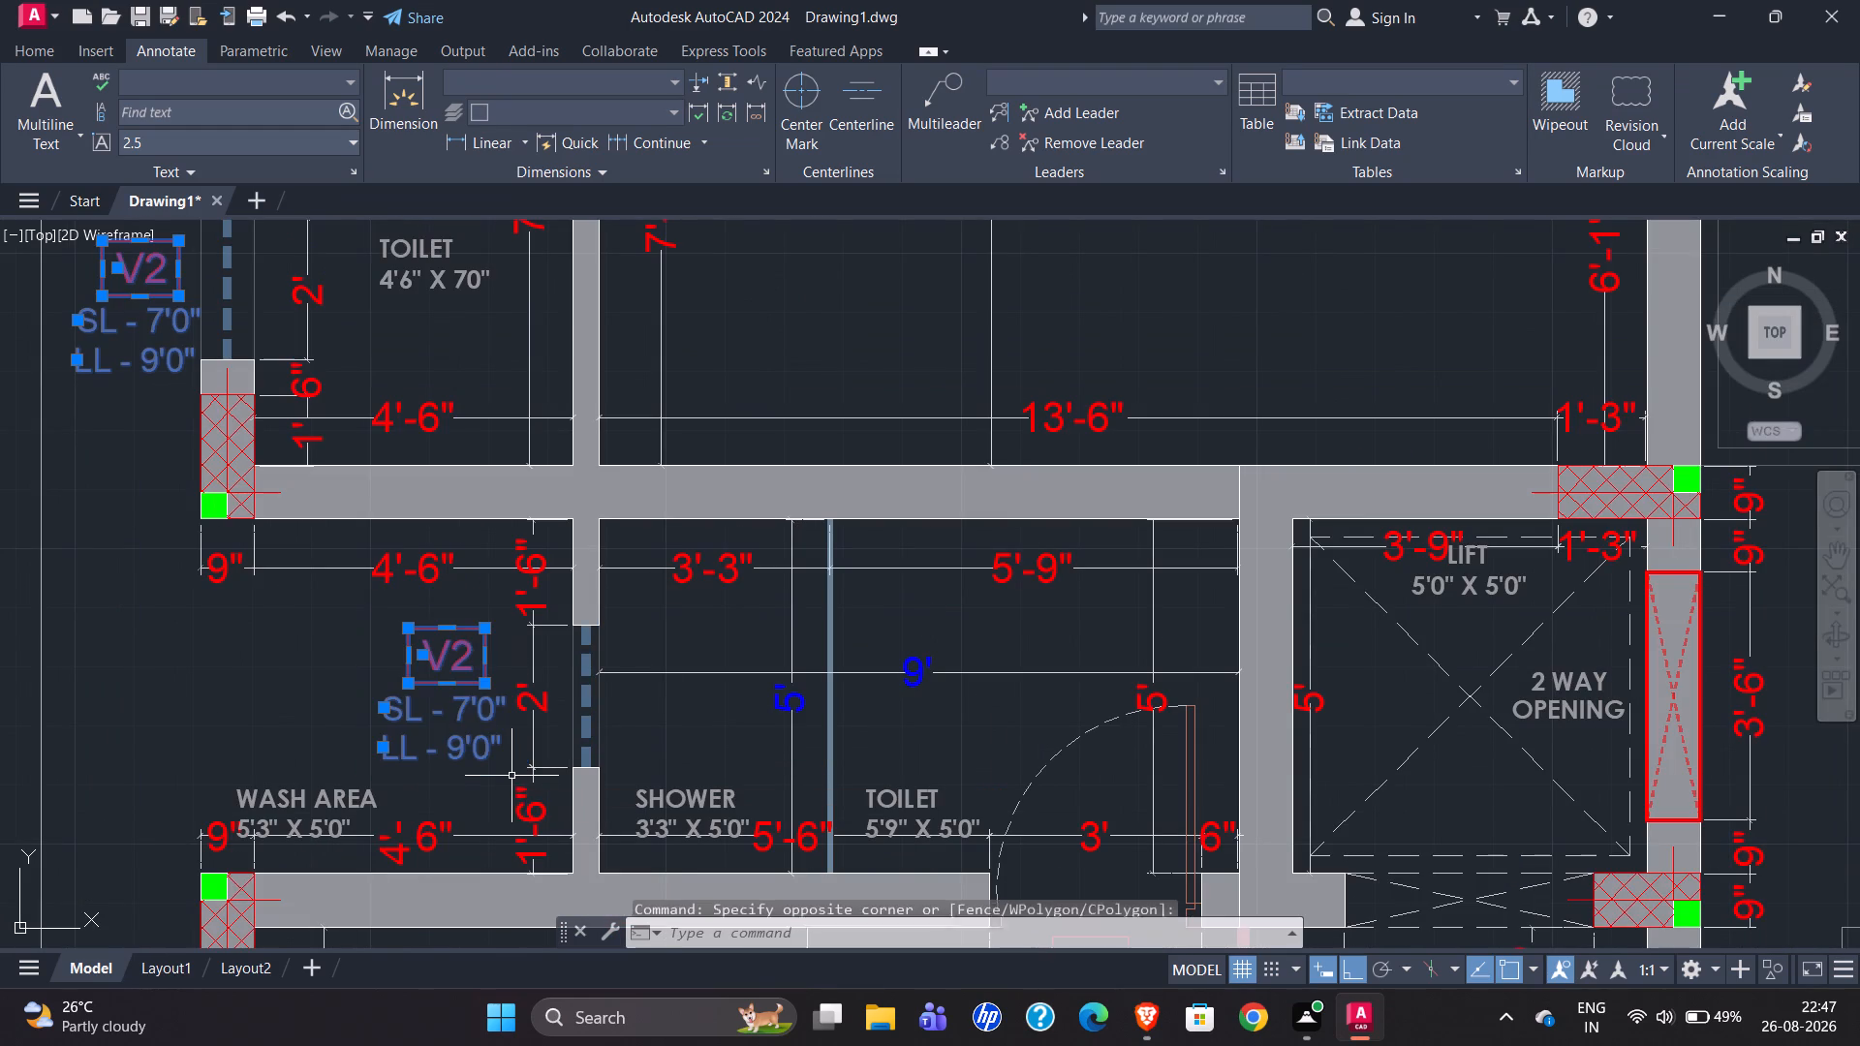
Add the W4 window tag with its SL and LL texts west of the office room to the selection.
scroll(360, 558, down, 2)
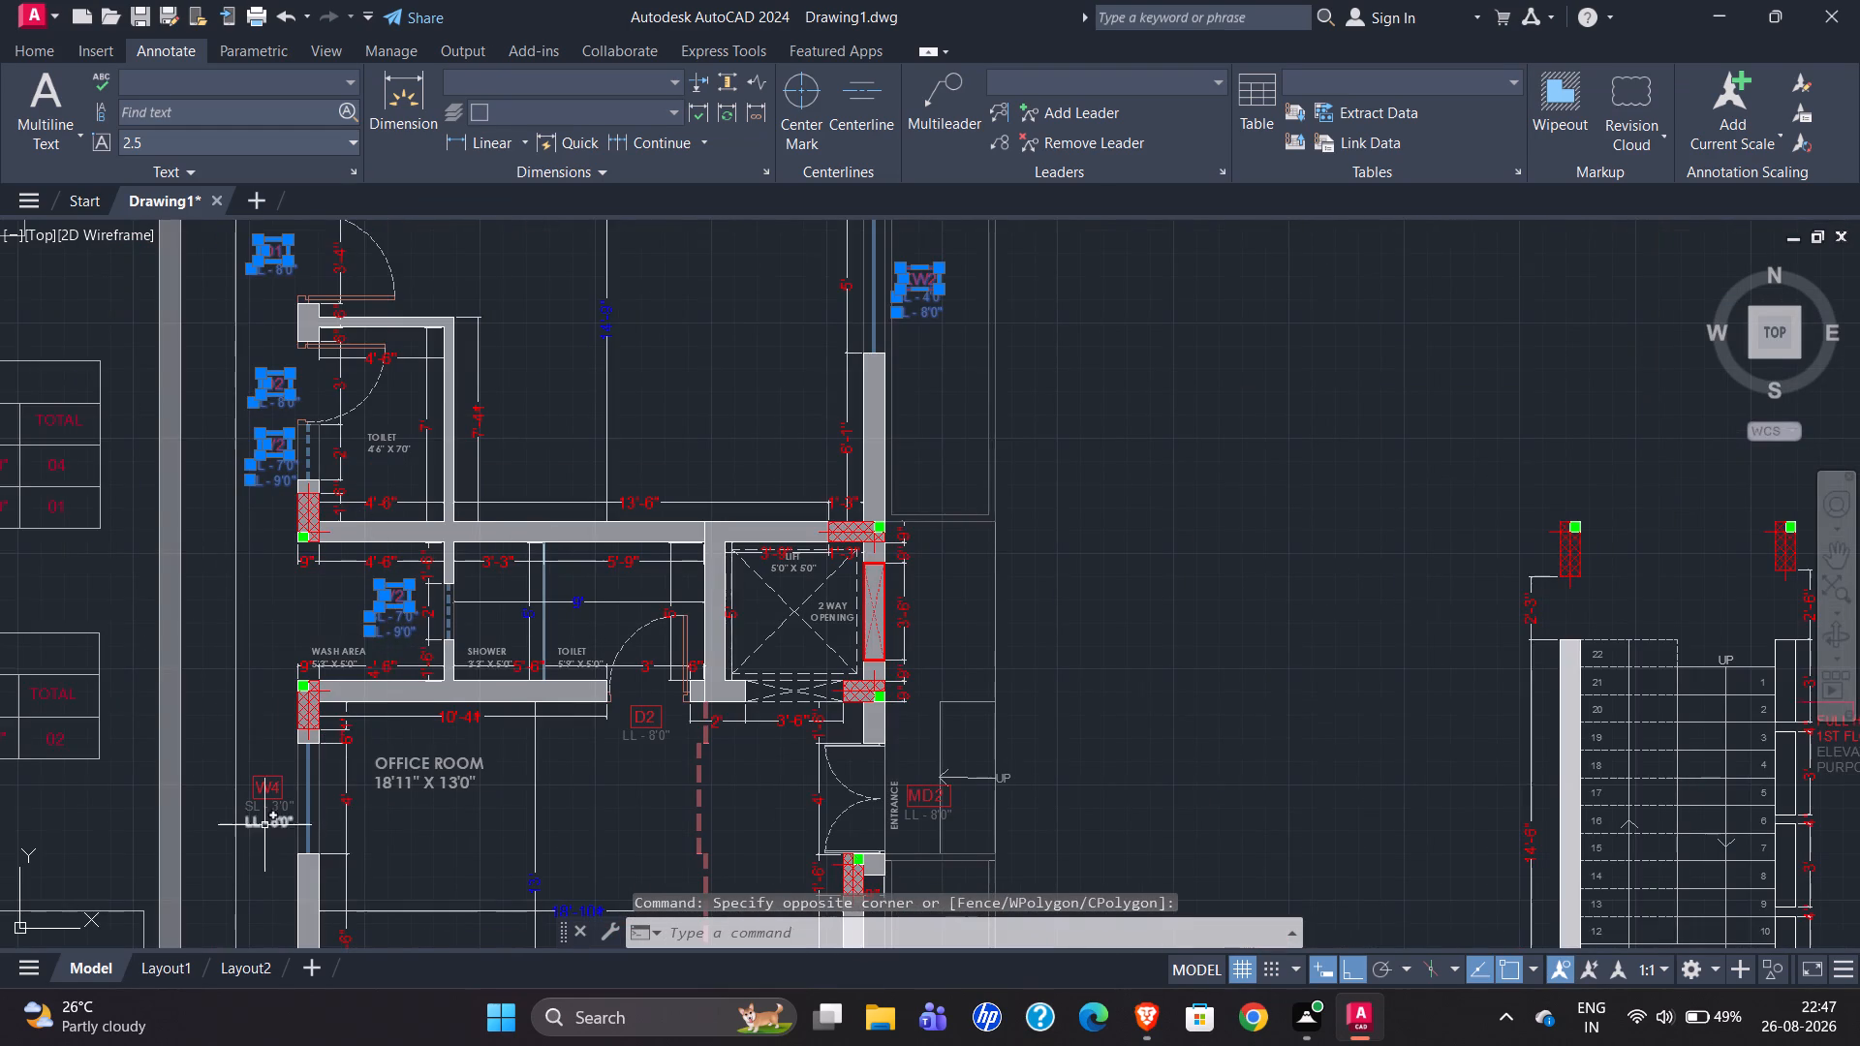
scroll(256, 839, up, 3)
click(185, 551)
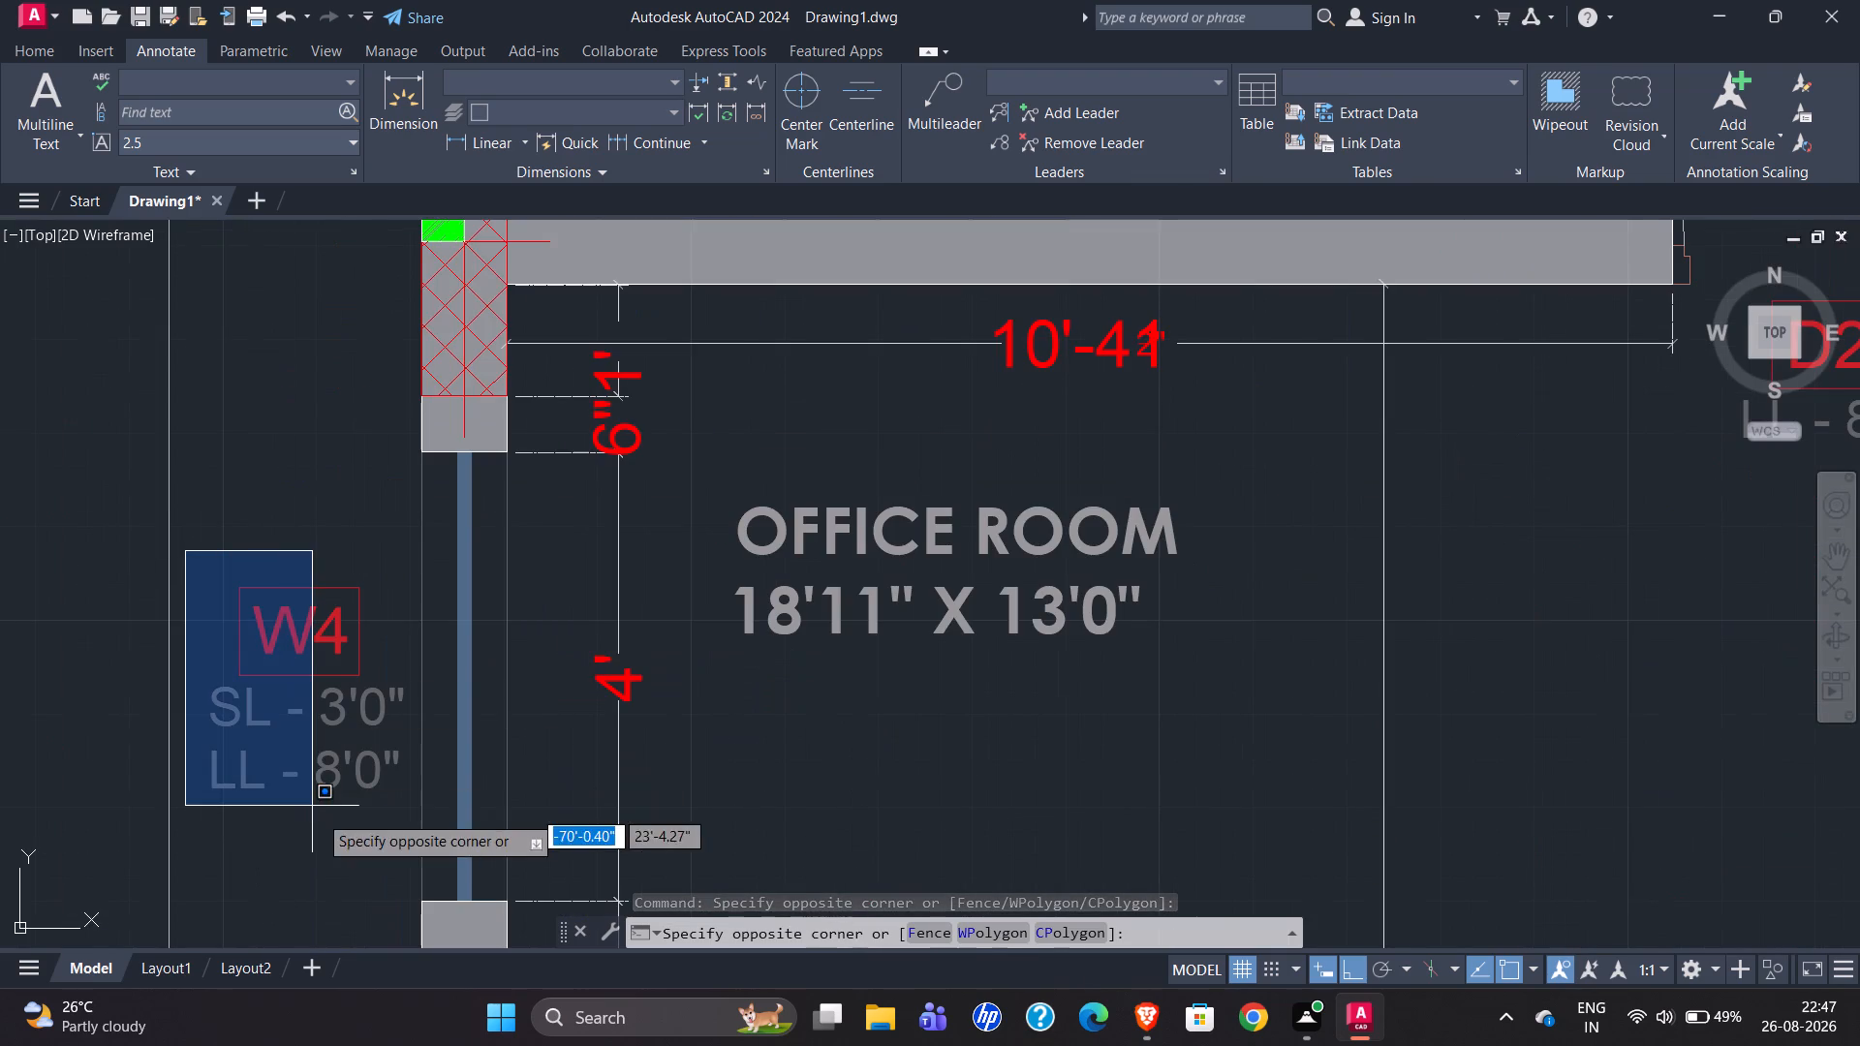
click(415, 848)
Add the MD2 tag and LL text, the step arrow with its UP text, and the ENTRANCE label at the main door to the selection.
scroll(277, 450, down, 3)
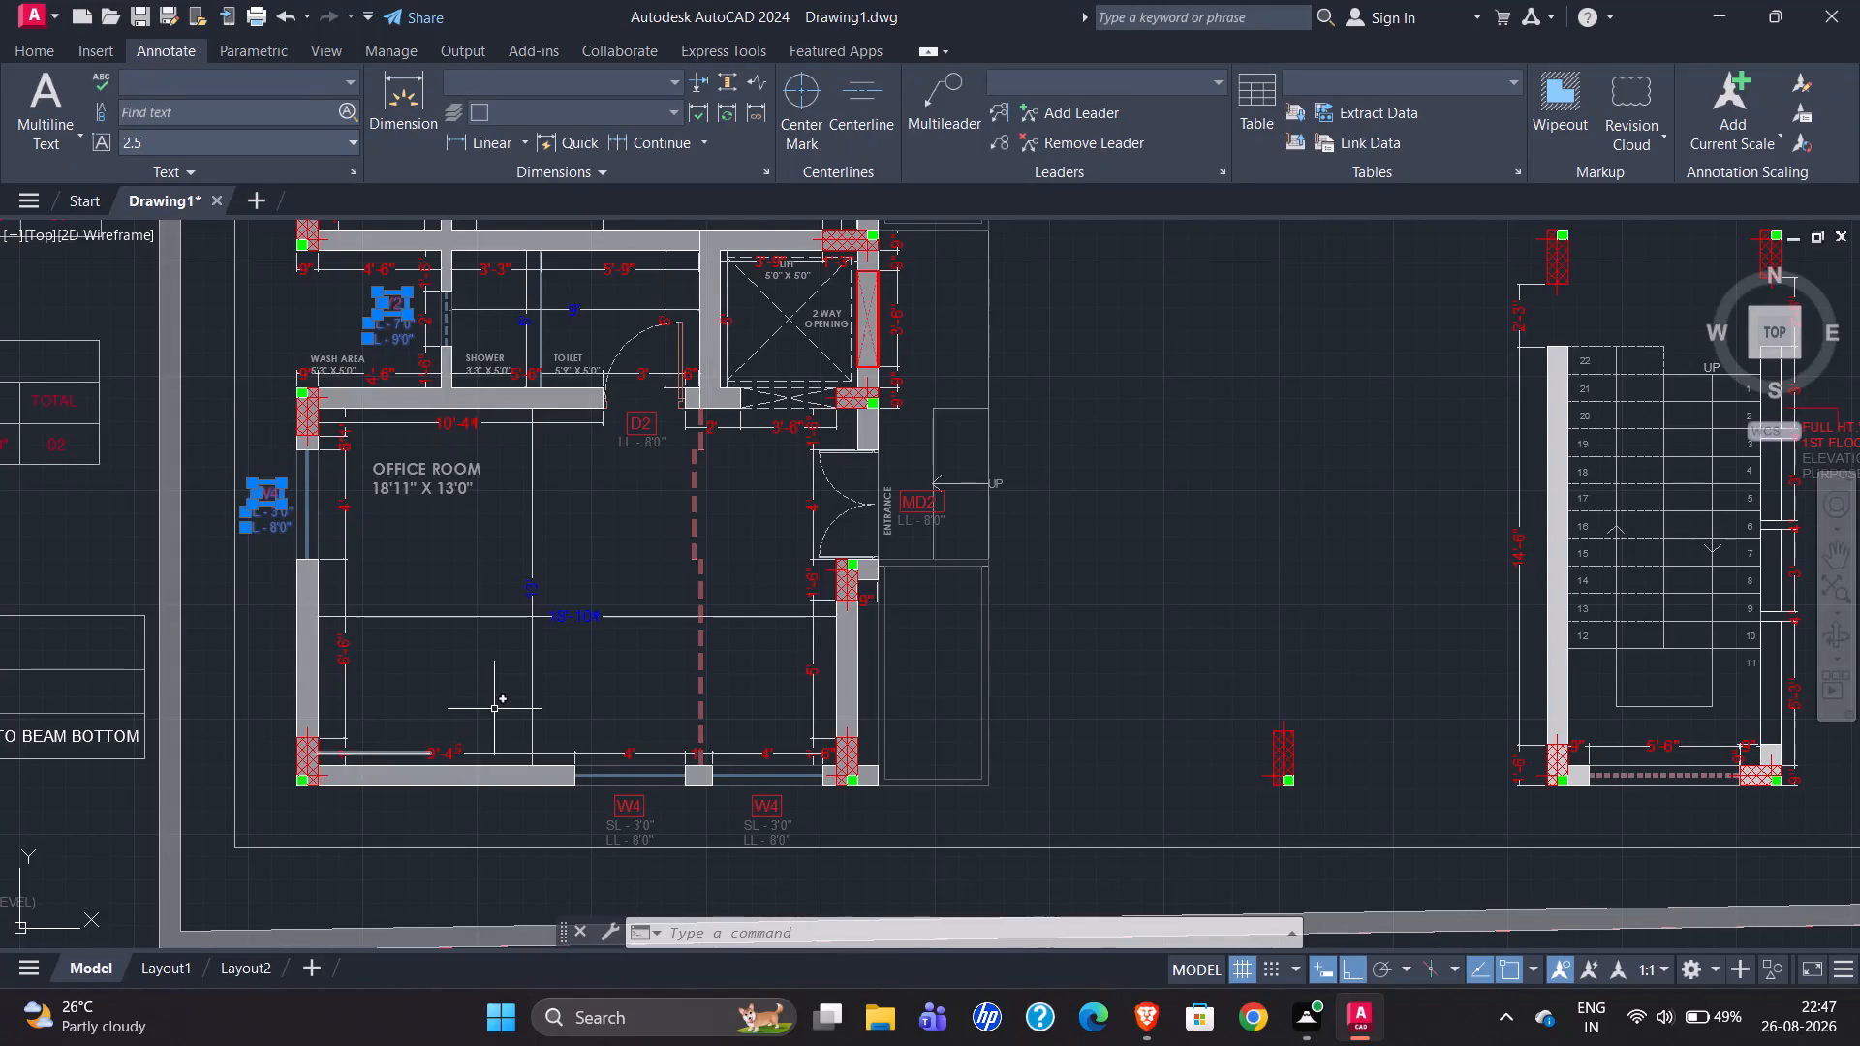
scroll(947, 523, up, 5)
scroll(856, 543, down, 2)
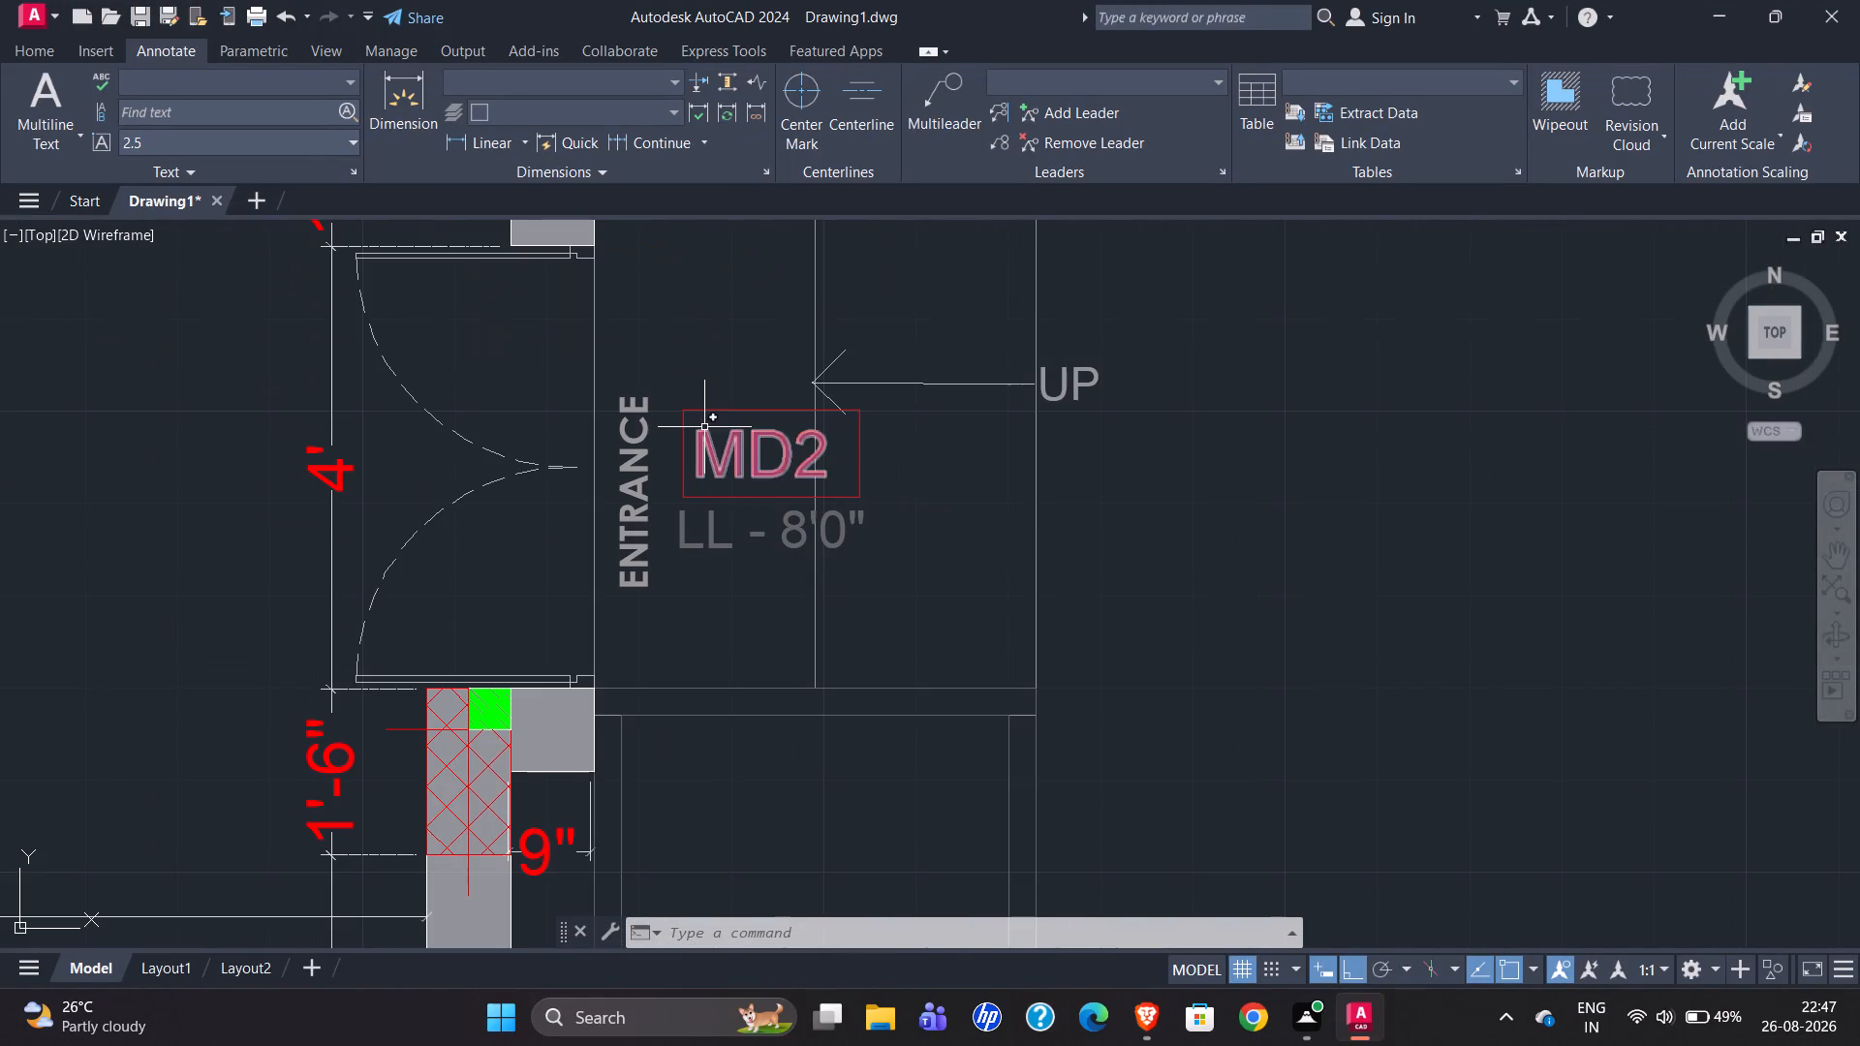
click(656, 371)
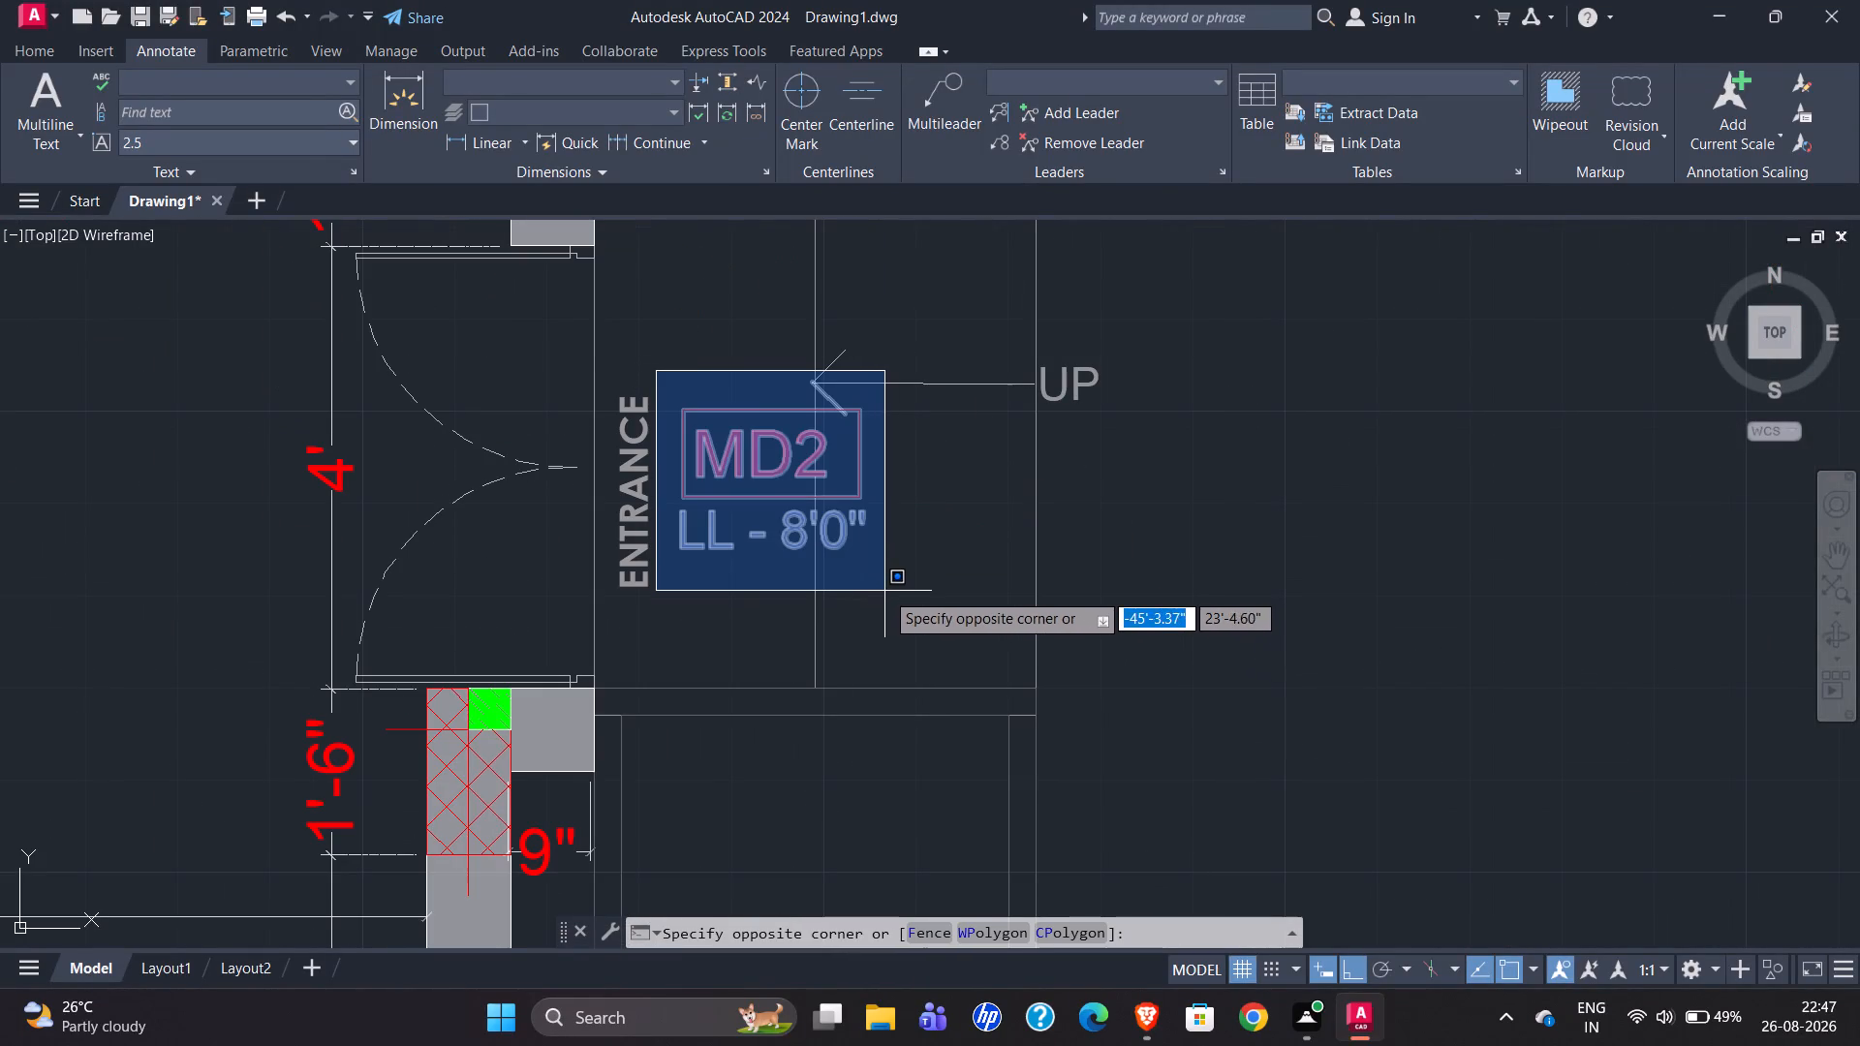
click(887, 594)
click(829, 363)
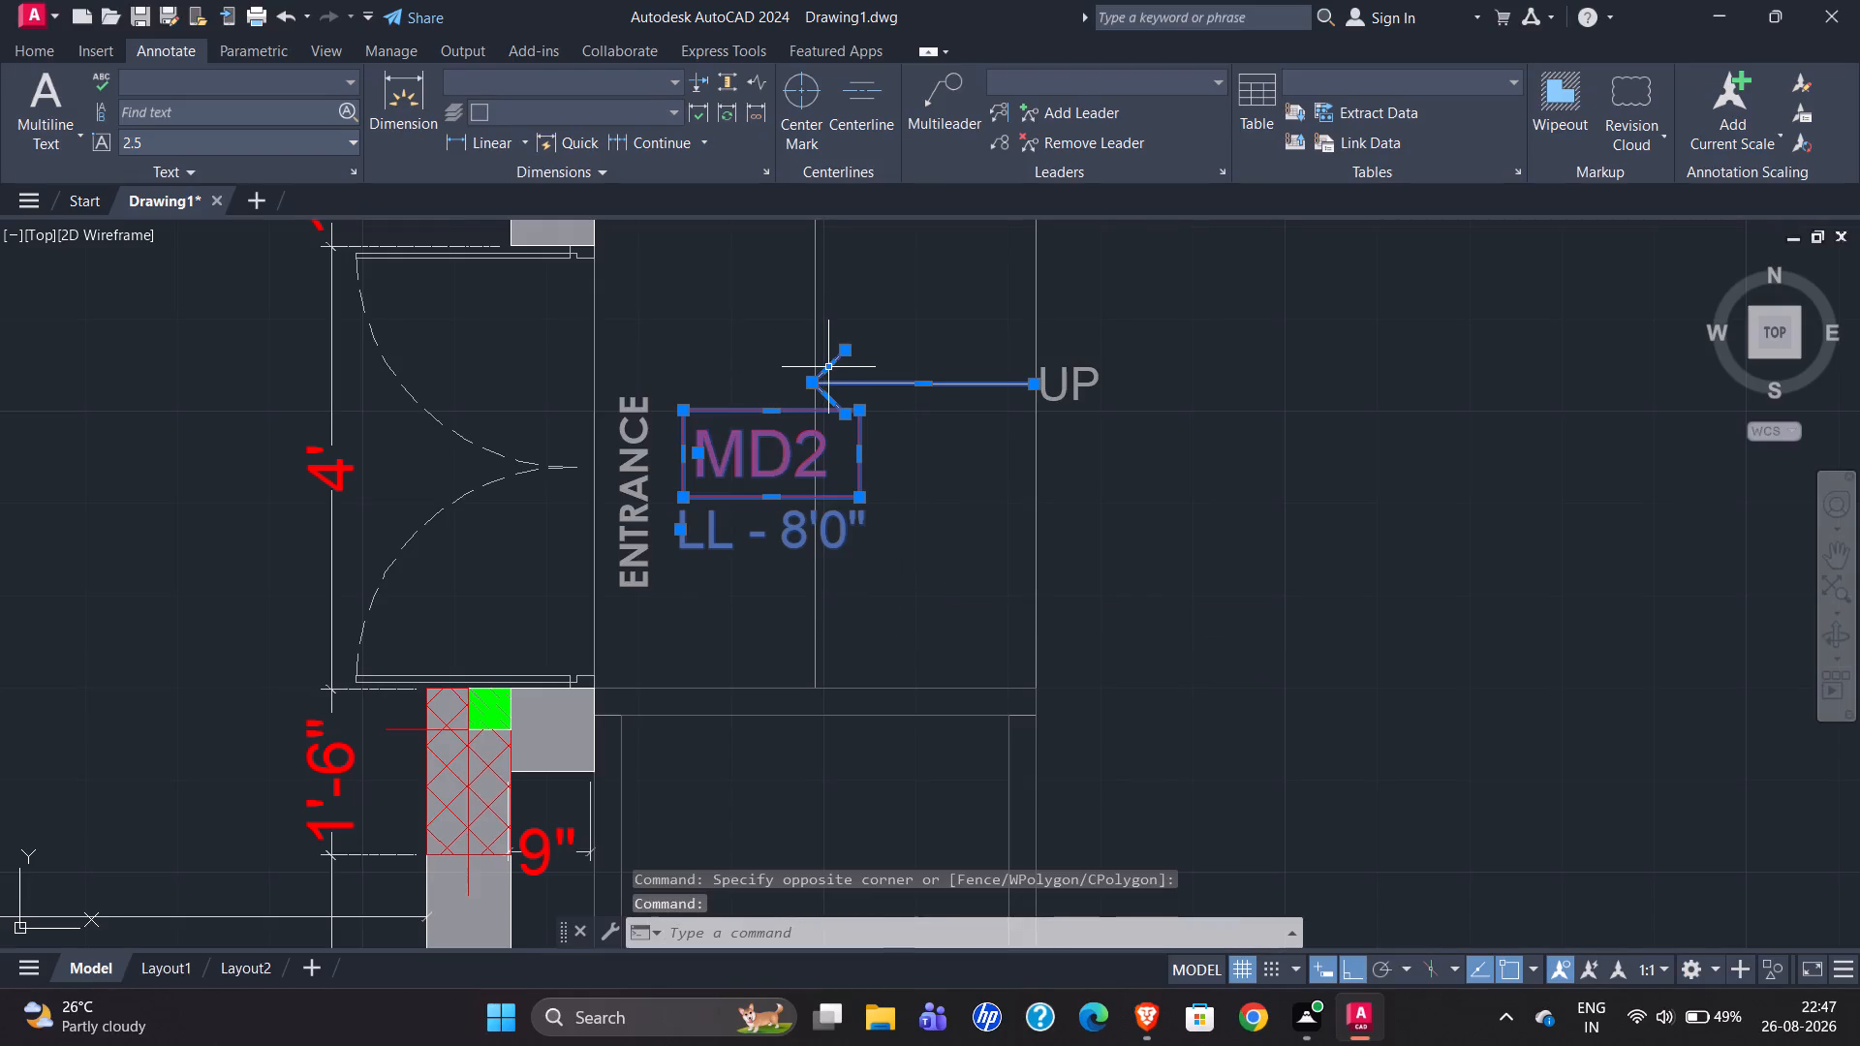
click(1080, 378)
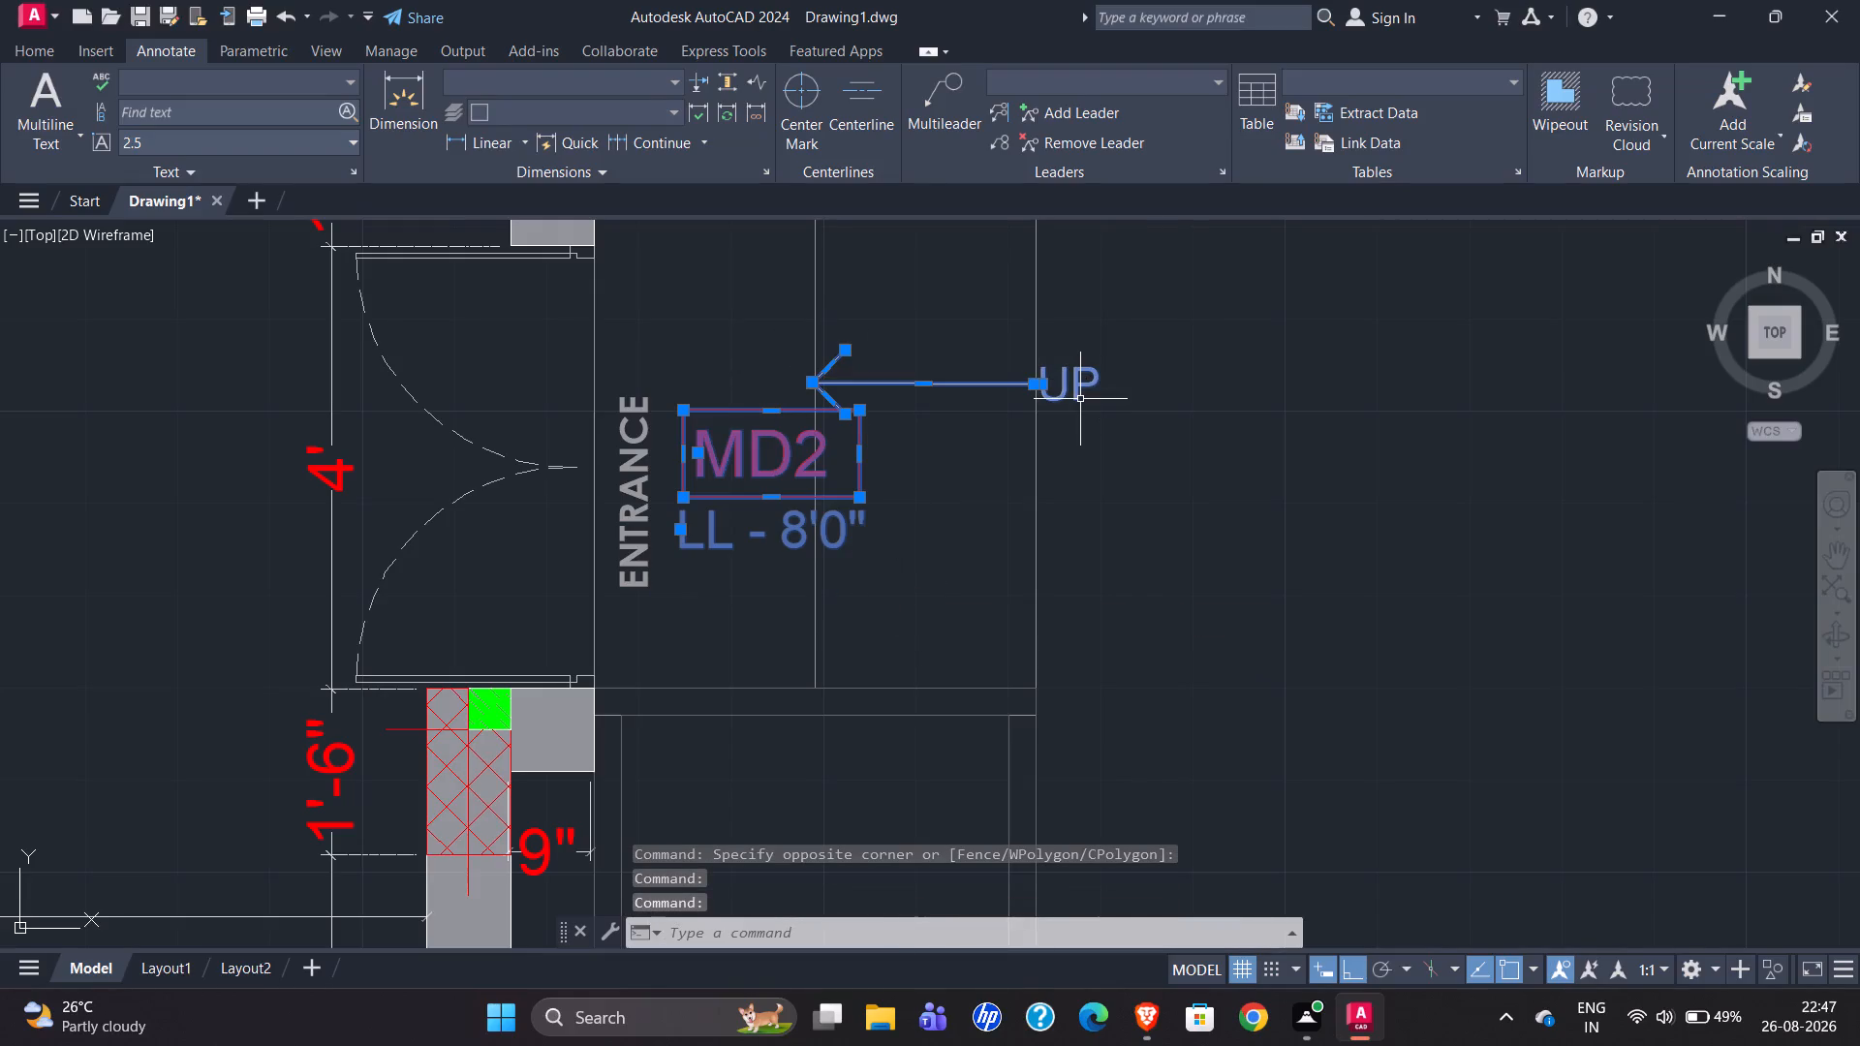
click(642, 450)
Add the two W4 window tags with their SL and LL texts south of the office room to the selection.
scroll(757, 402, down, 4)
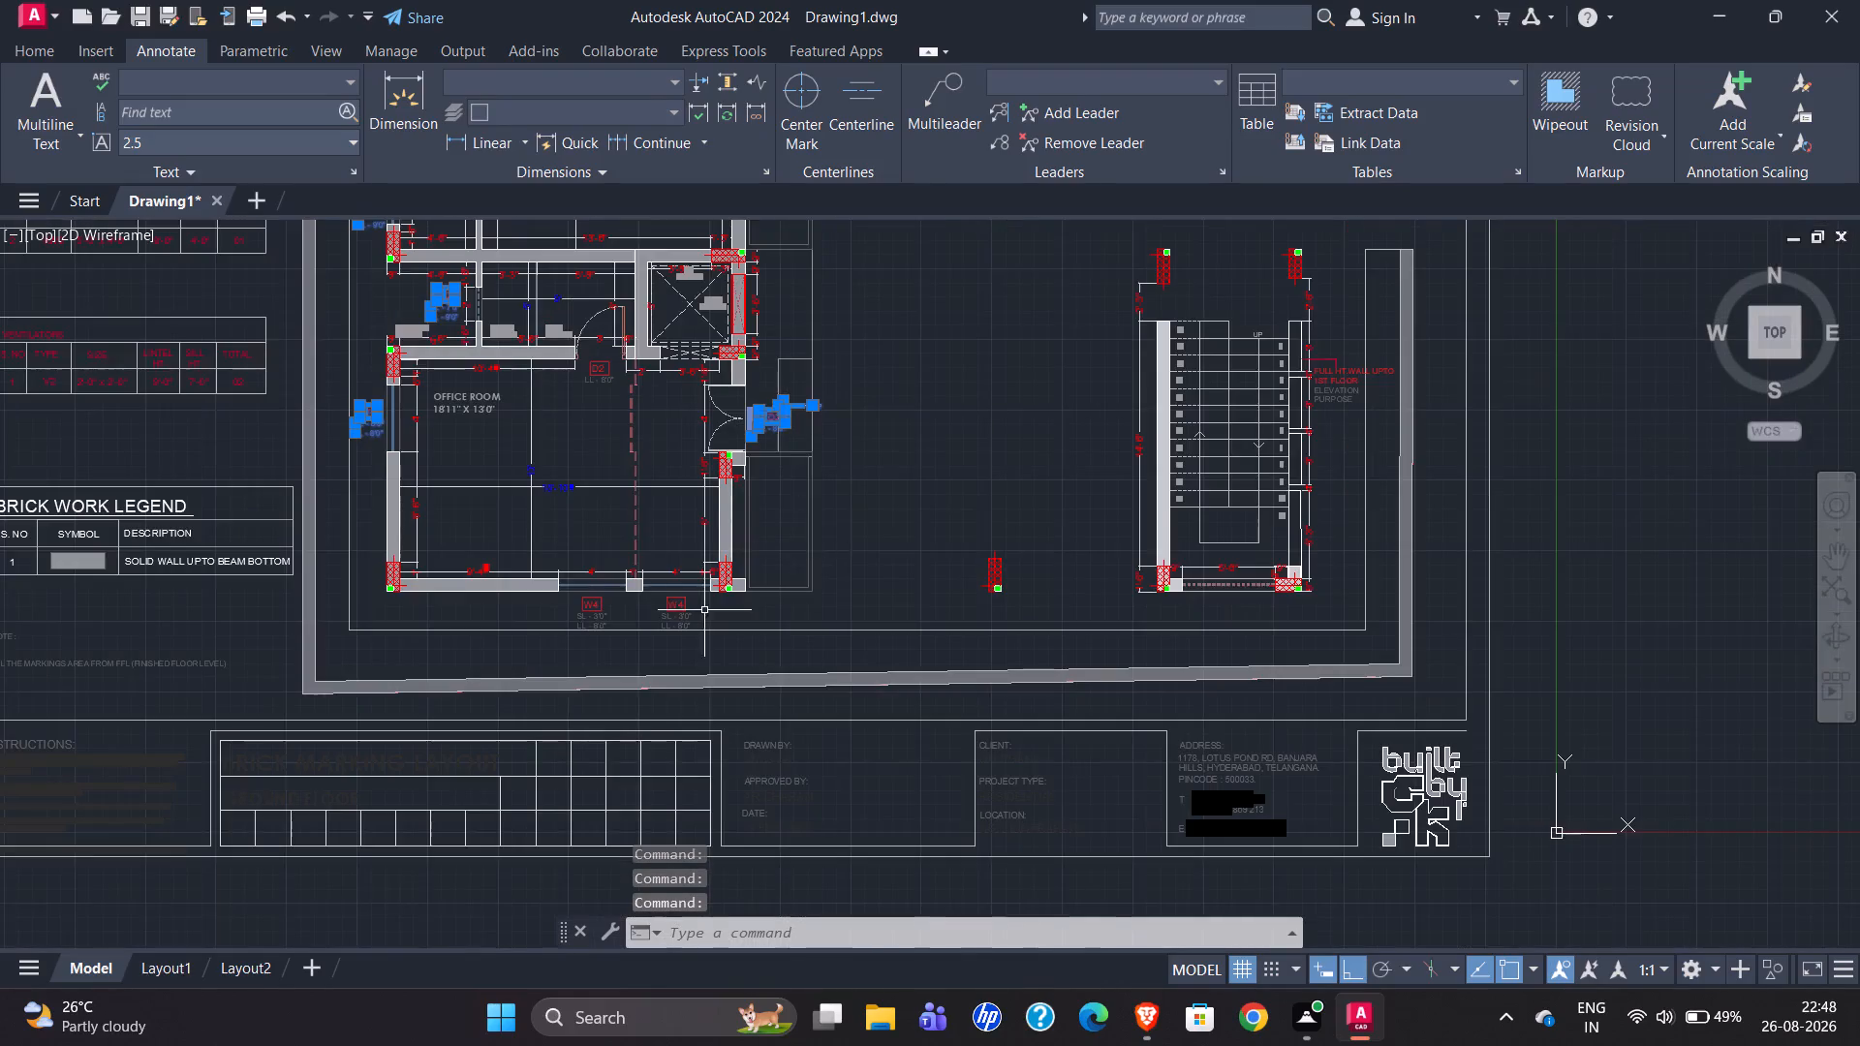
scroll(573, 620, up, 3)
click(573, 523)
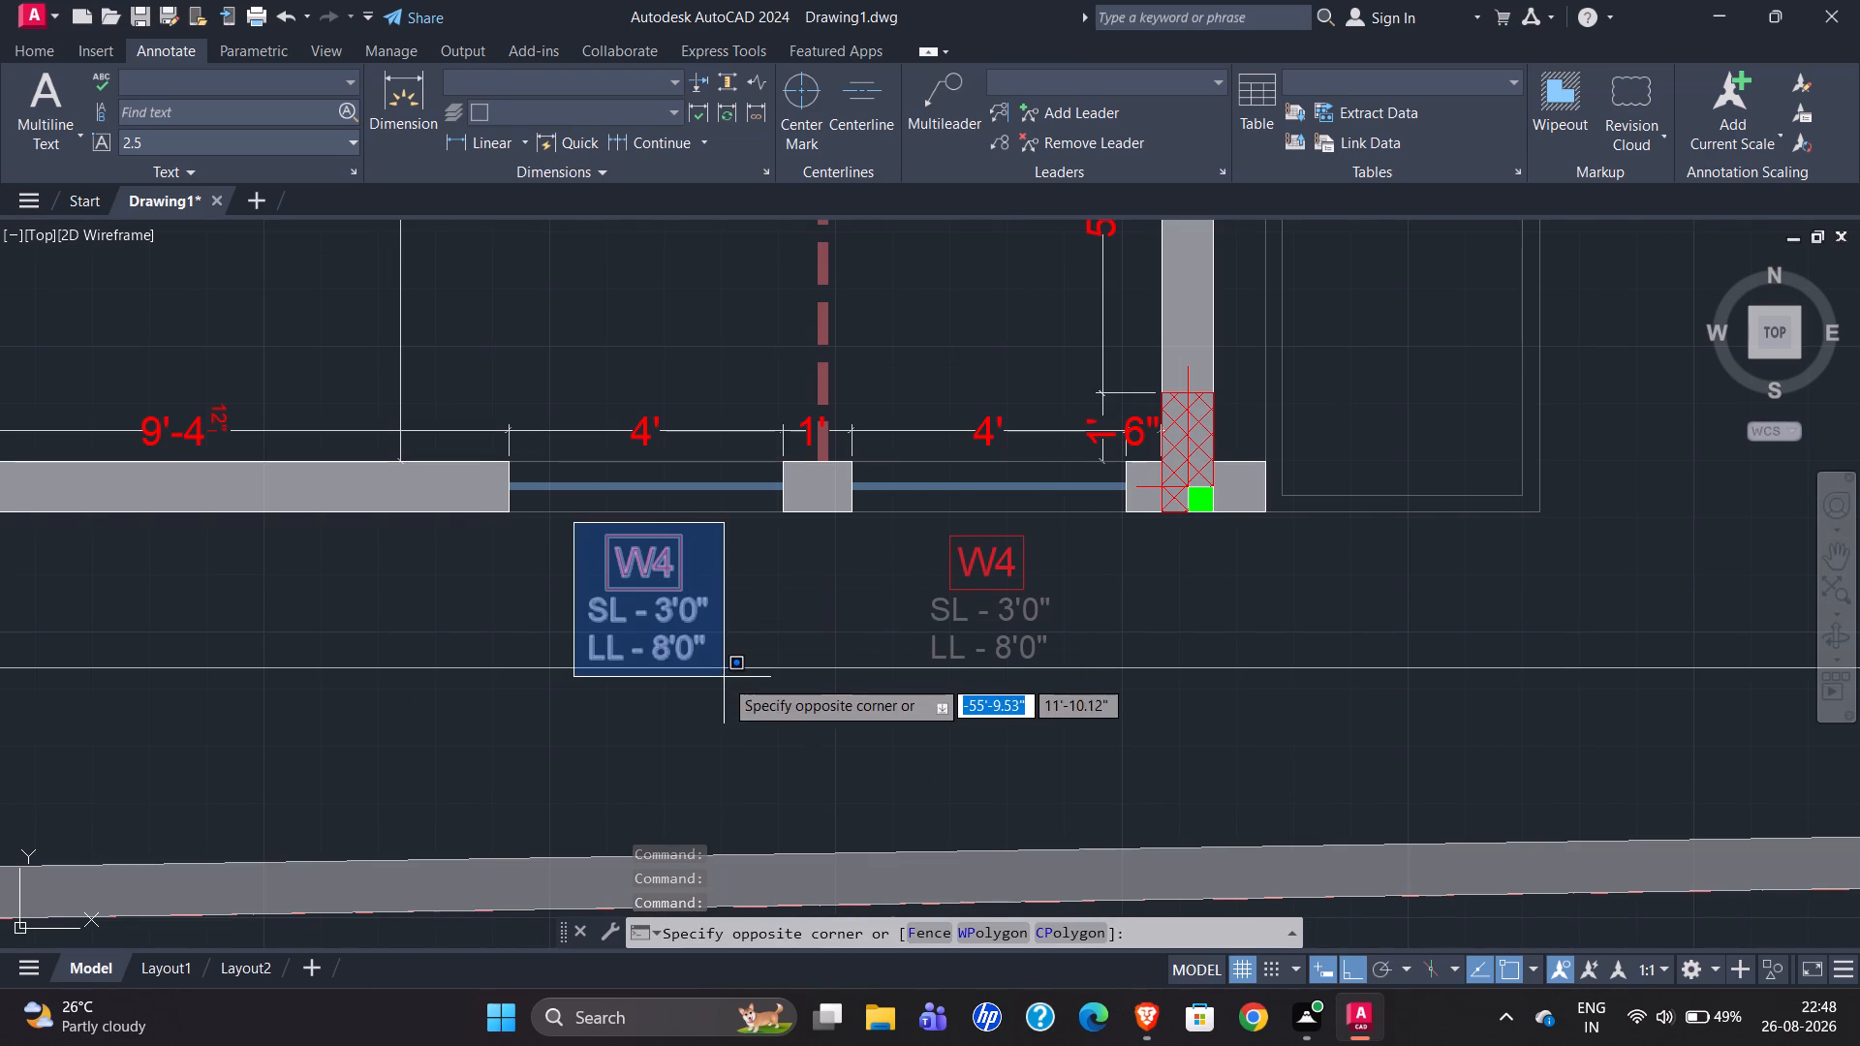
click(724, 680)
click(918, 526)
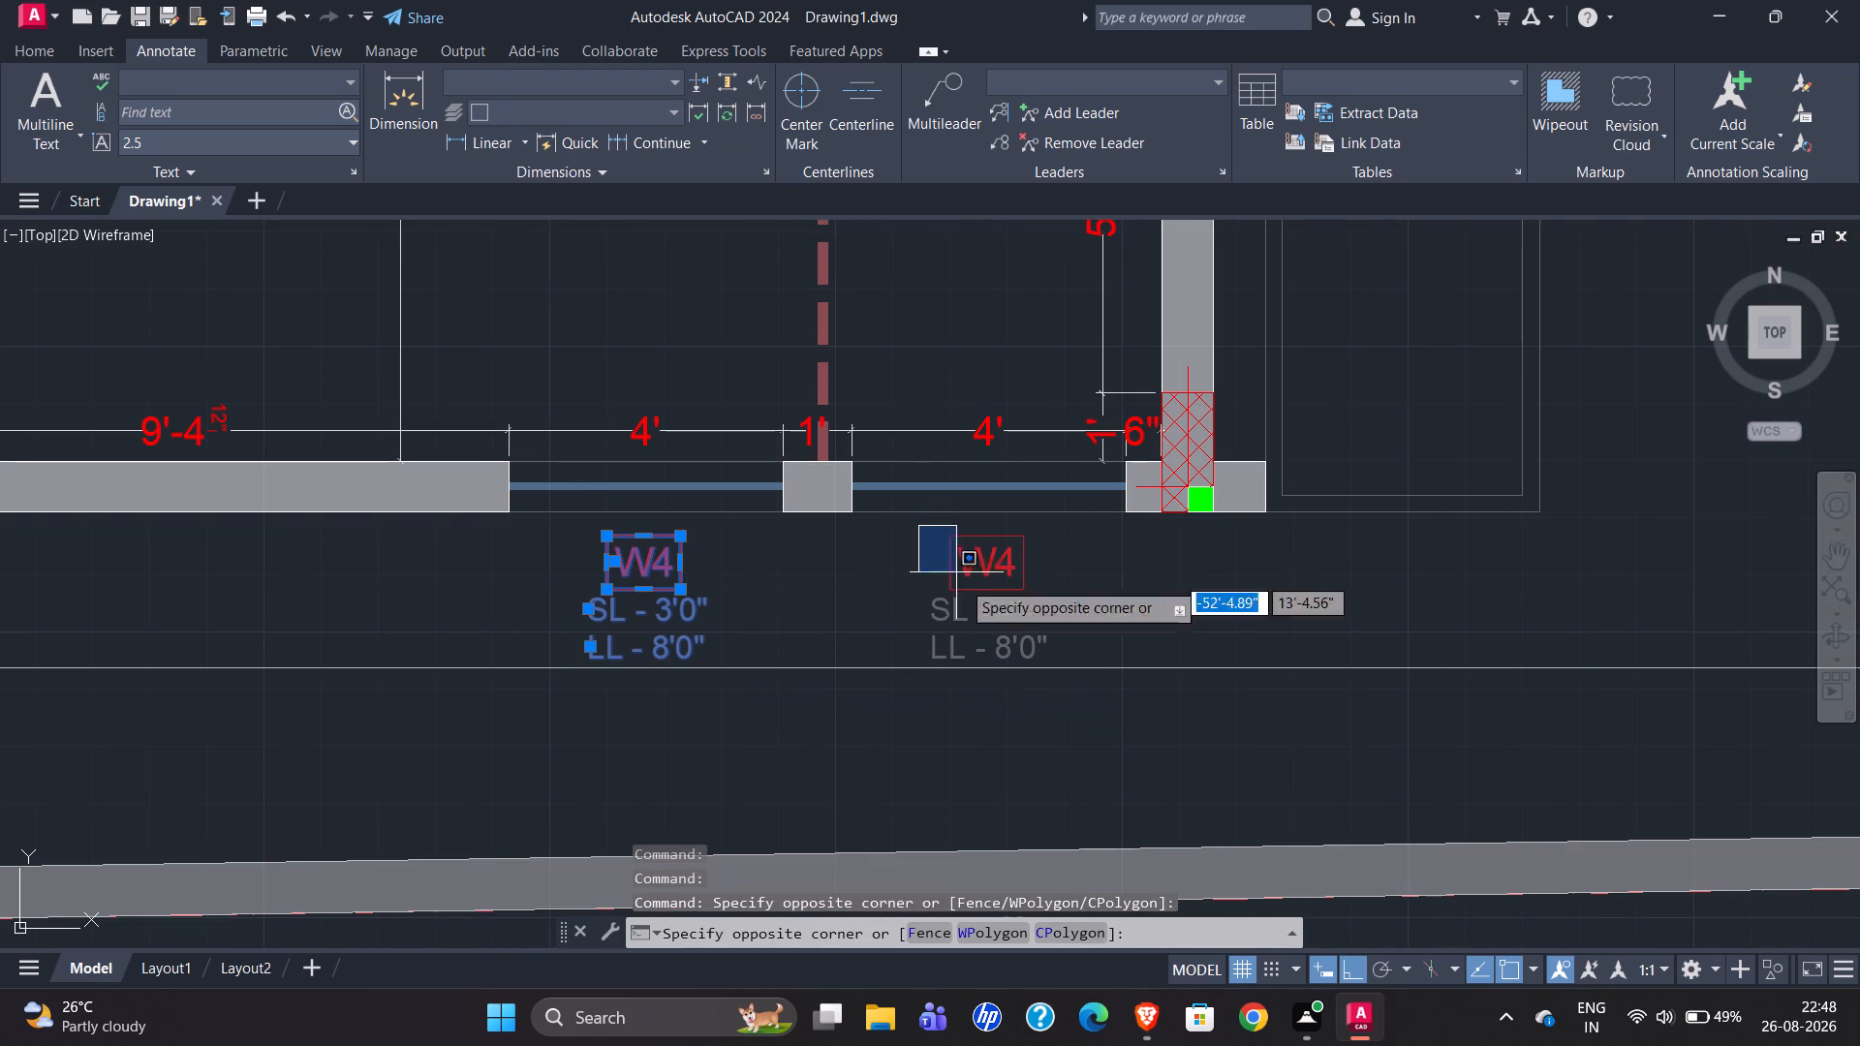
click(1068, 703)
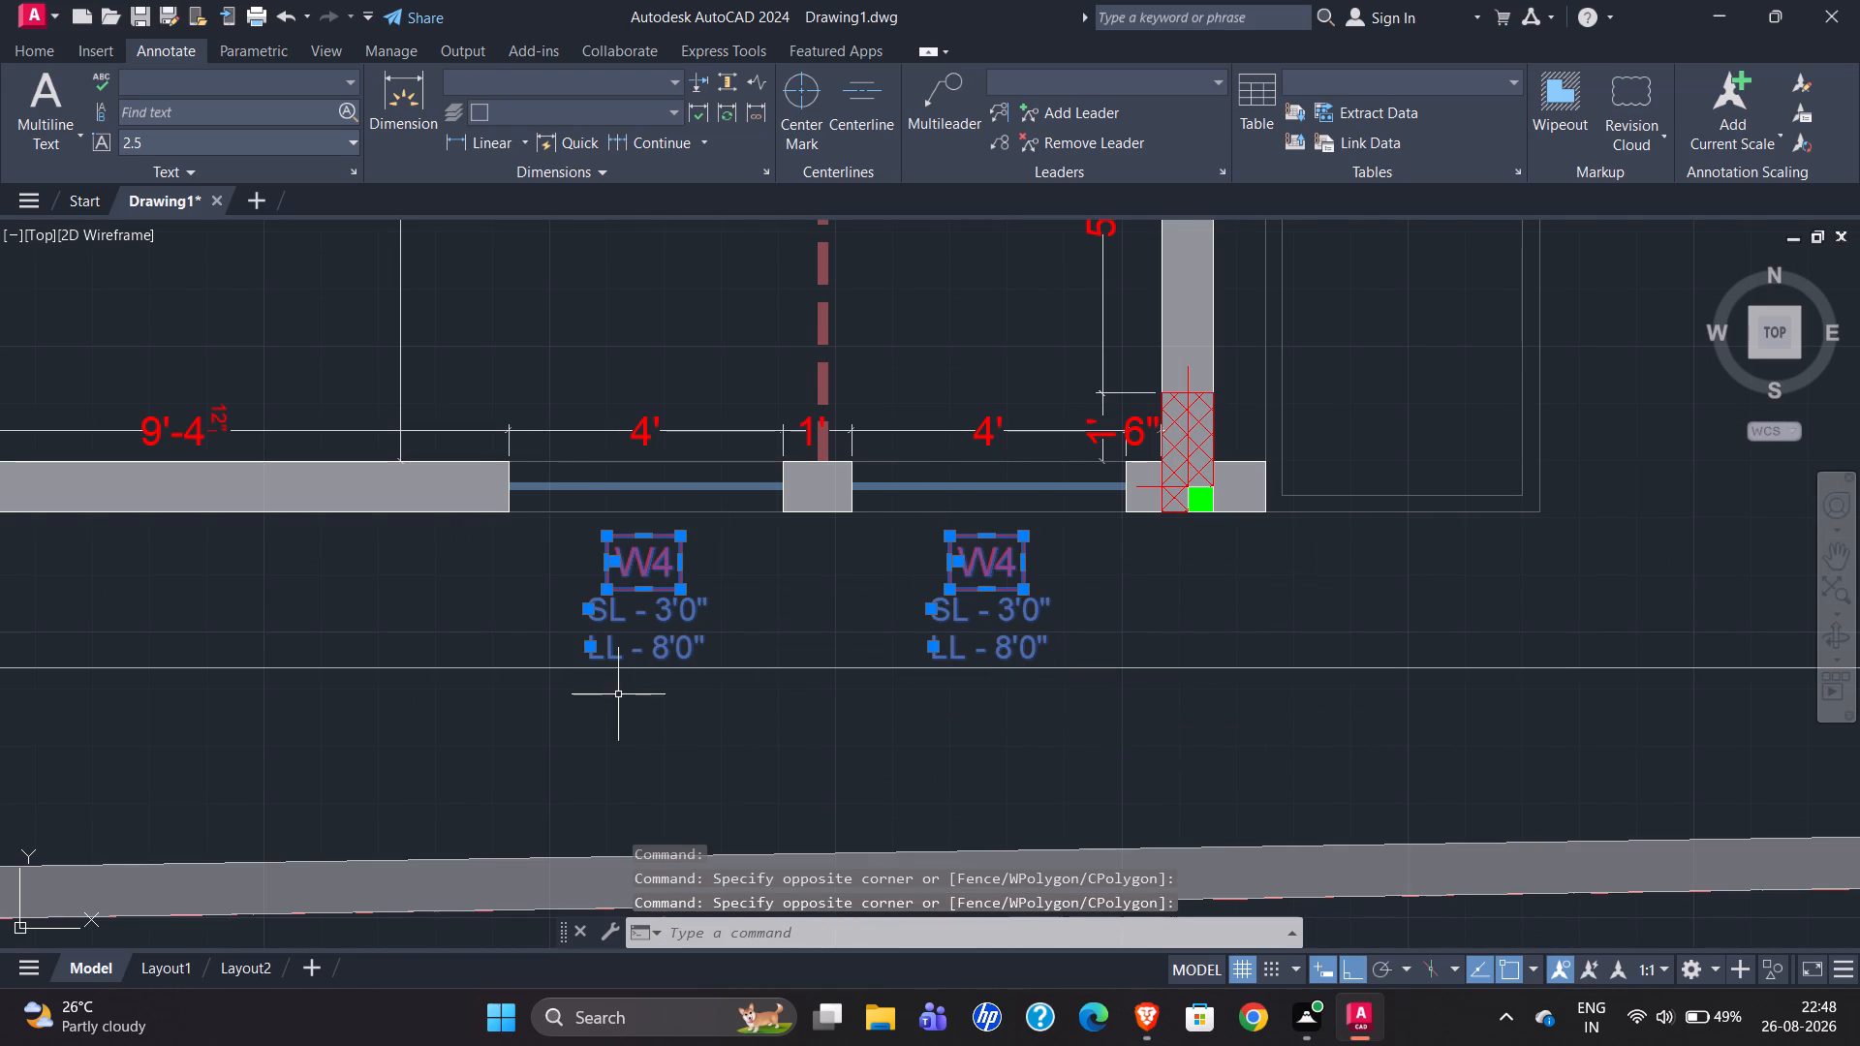
Add the OFFICE ROOM label and its 18'11" X 13'0" size text to the selection.
scroll(647, 689, down, 1)
scroll(740, 727, down, 1)
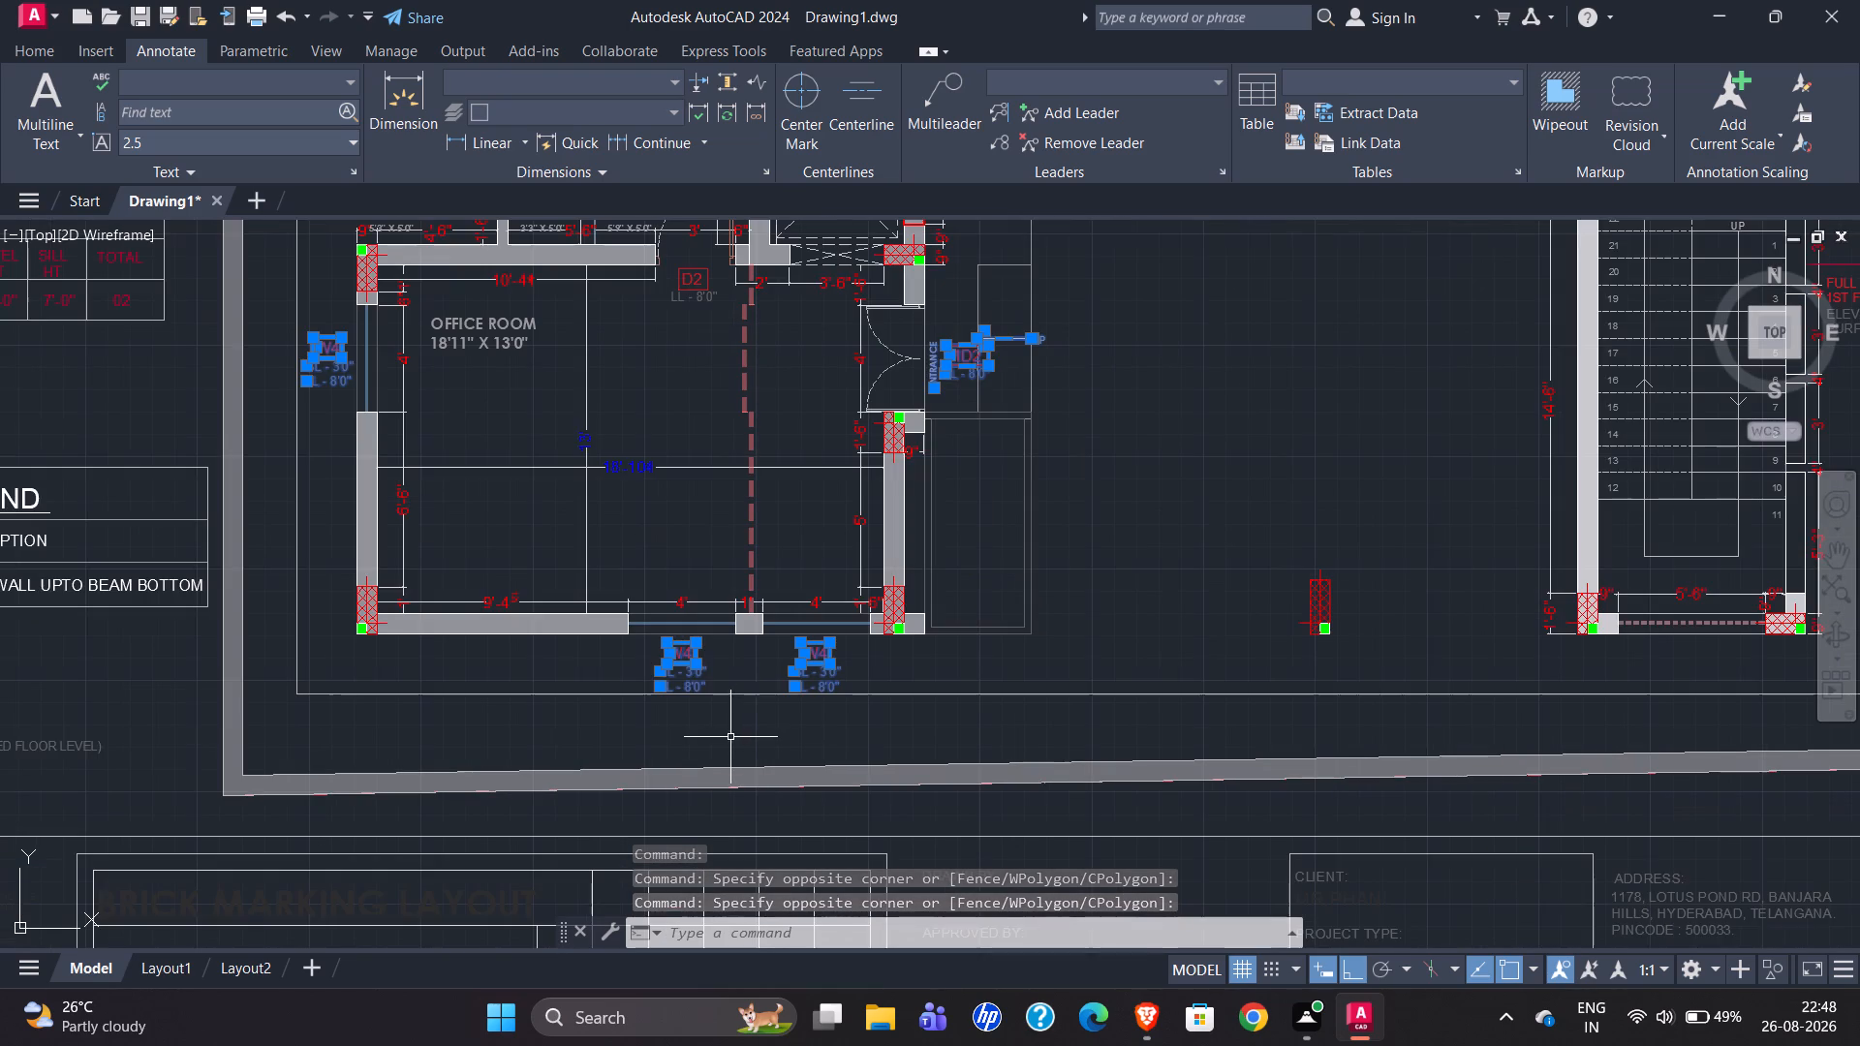
scroll(409, 307, up, 3)
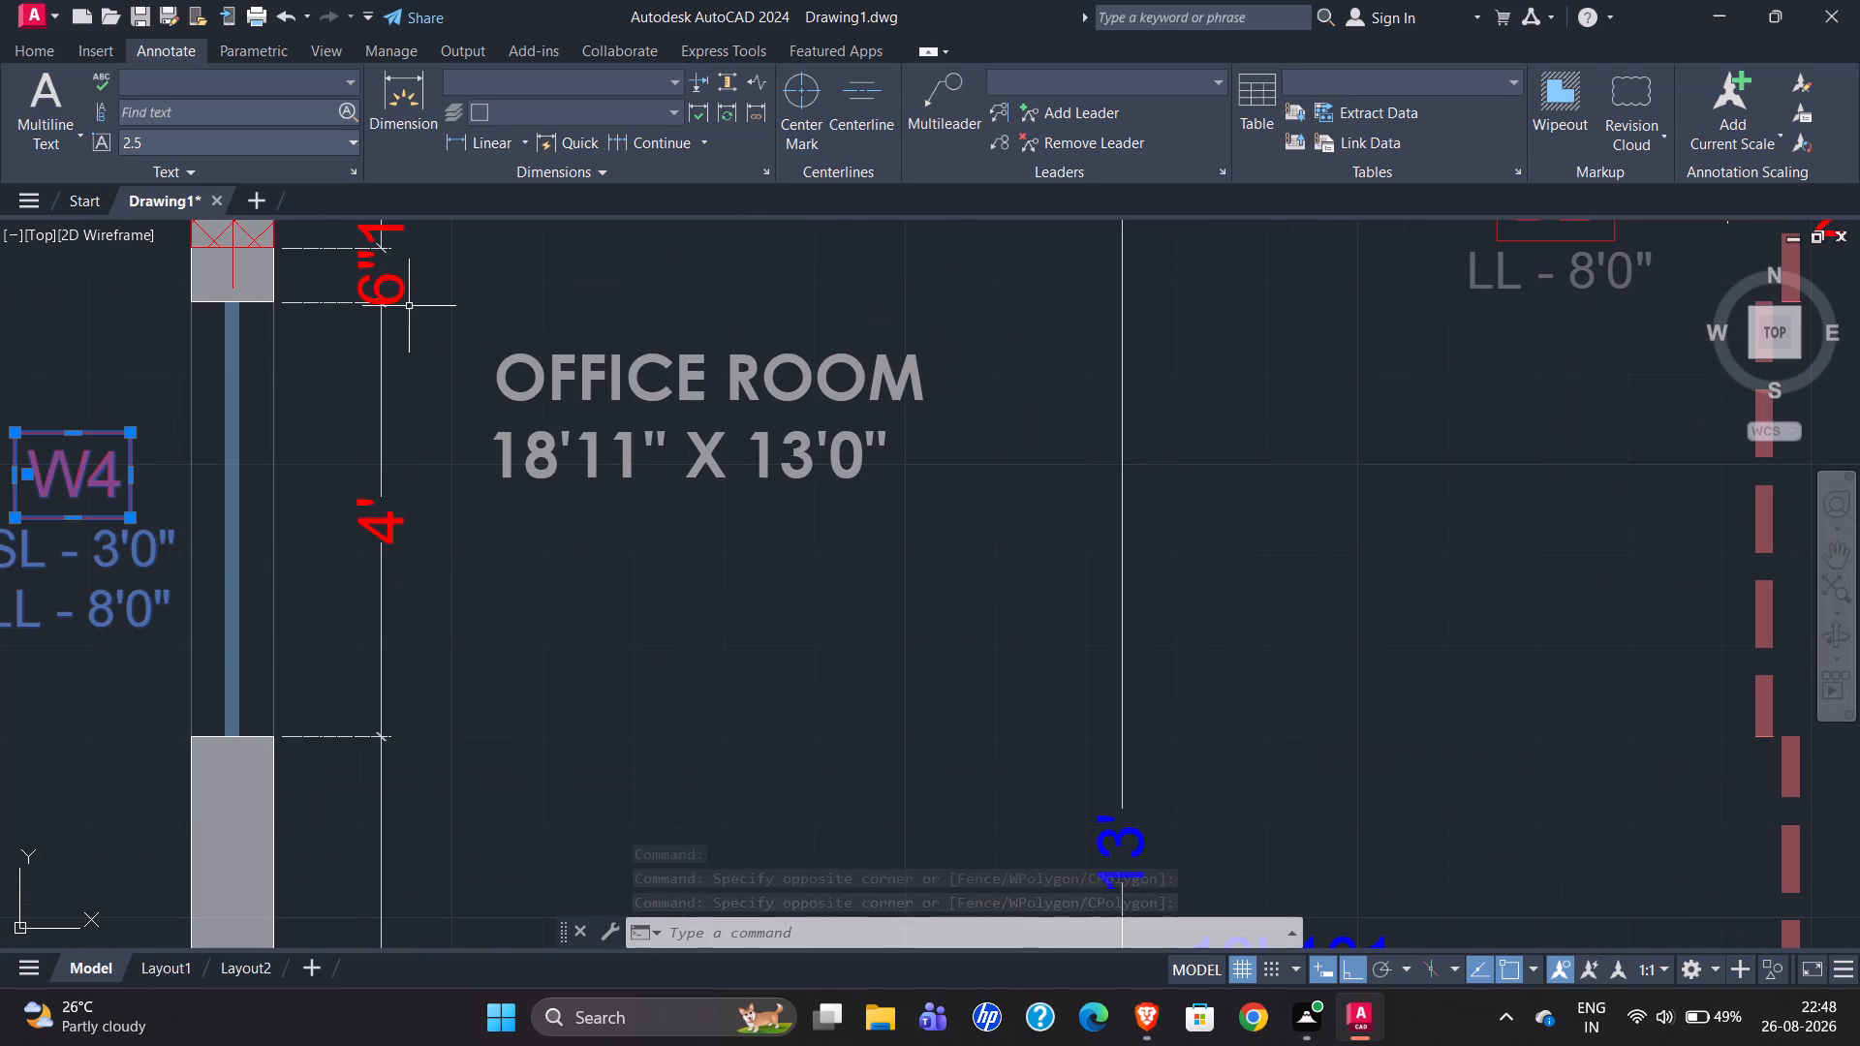
drag(442, 316, 471, 346)
click(980, 566)
Add the WASH AREA, SHOWER and adjoining TOILET labels with their size texts, north of the office room, to the selection.
scroll(610, 712, down, 3)
scroll(531, 513, up, 4)
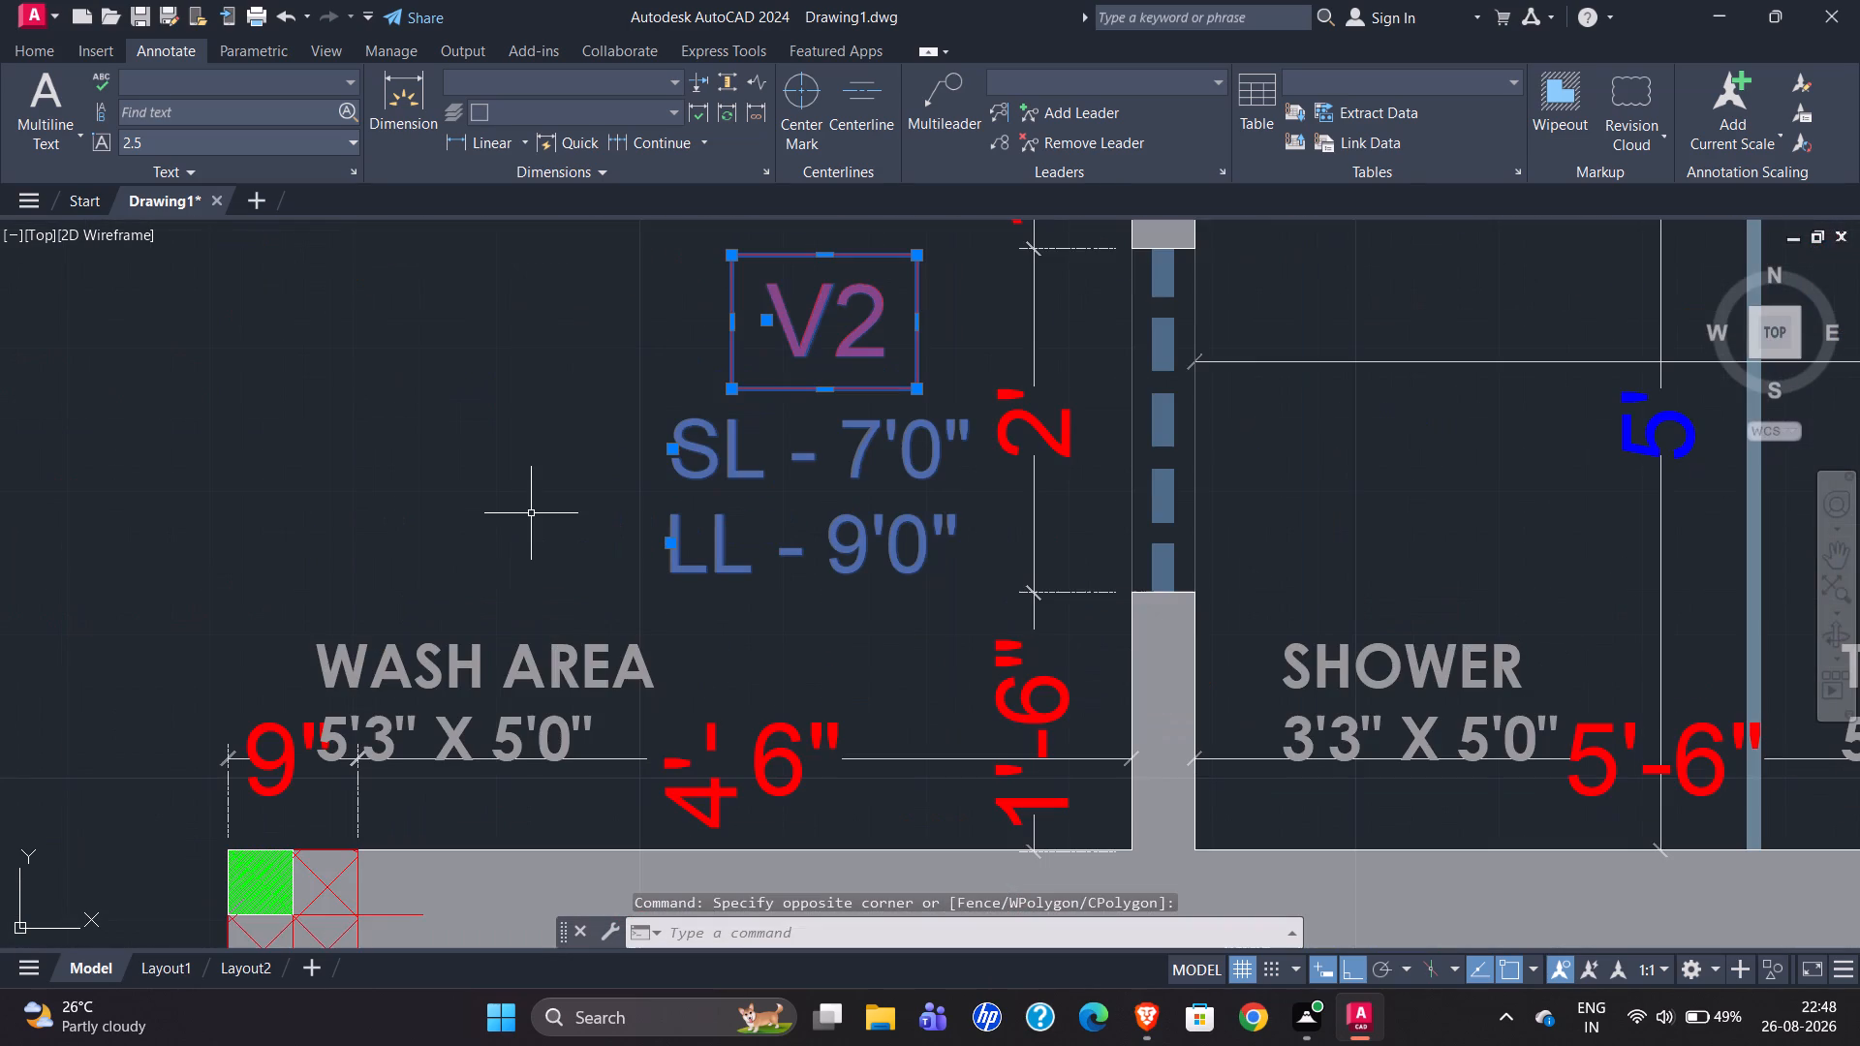
click(385, 661)
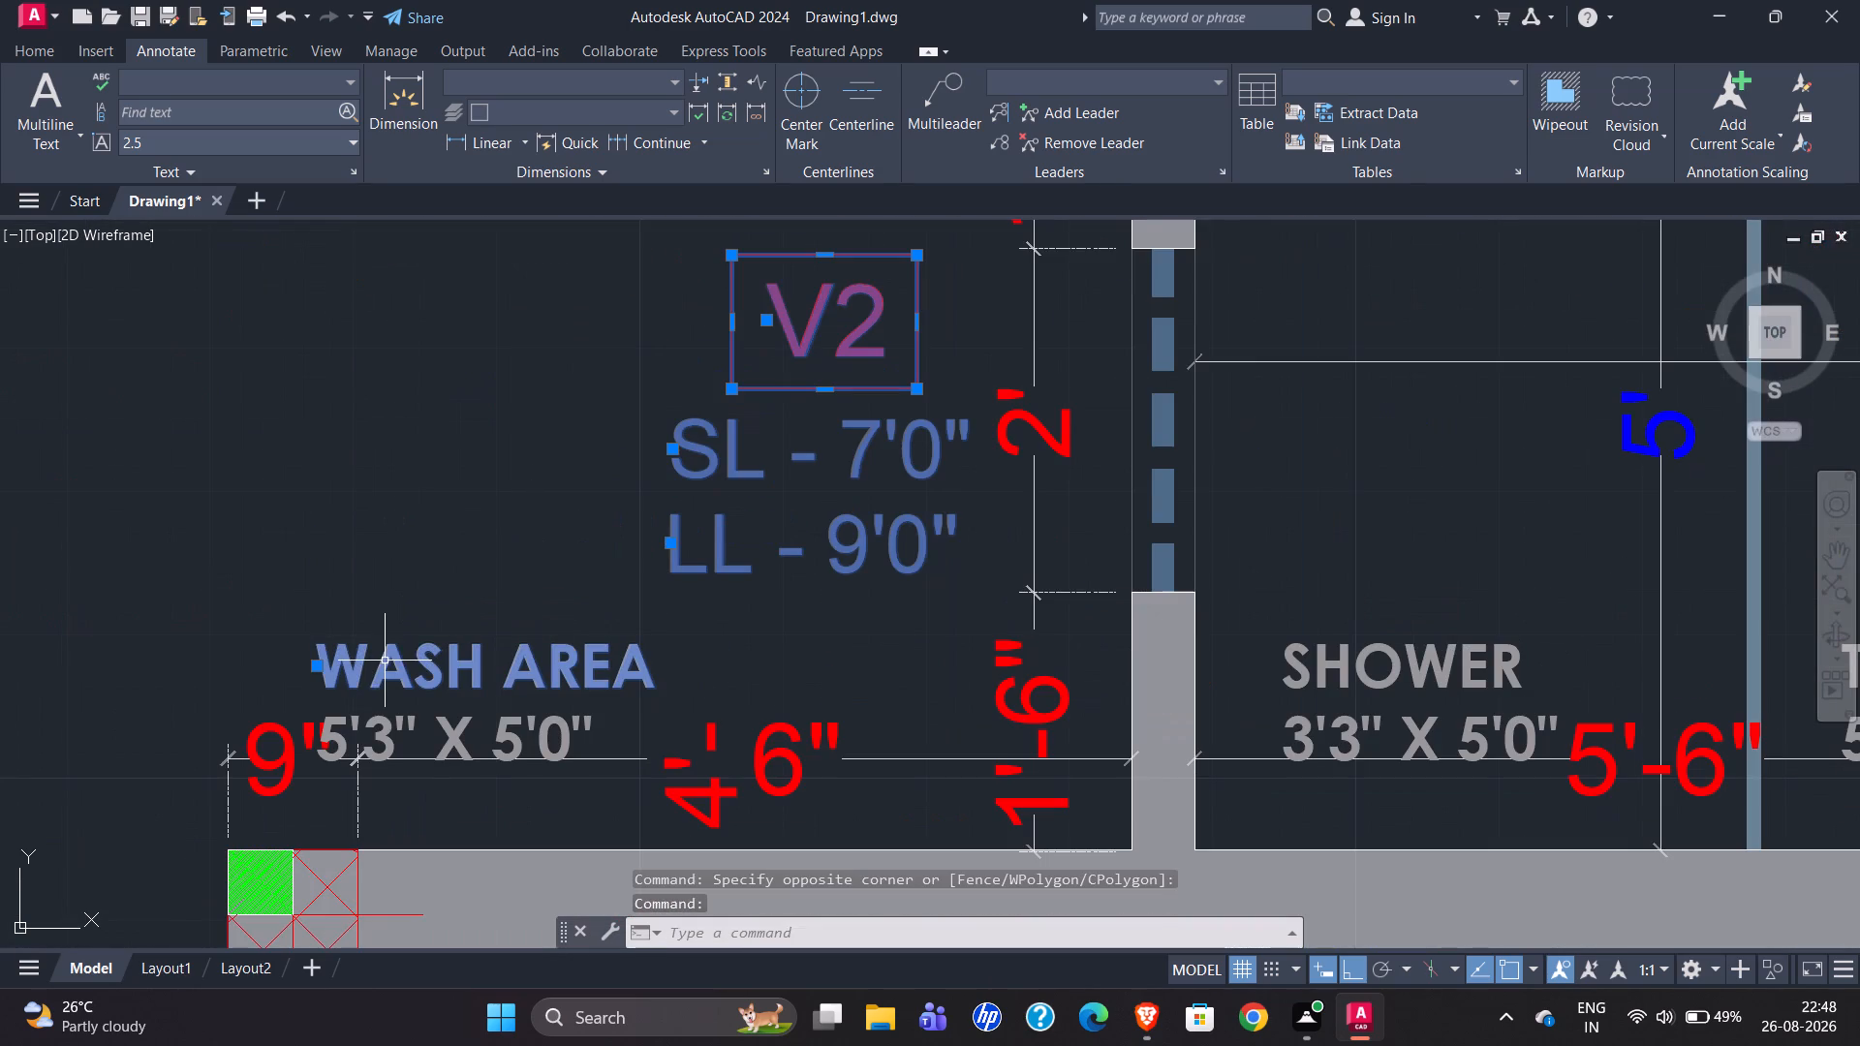
click(395, 733)
scroll(290, 681, down, 1)
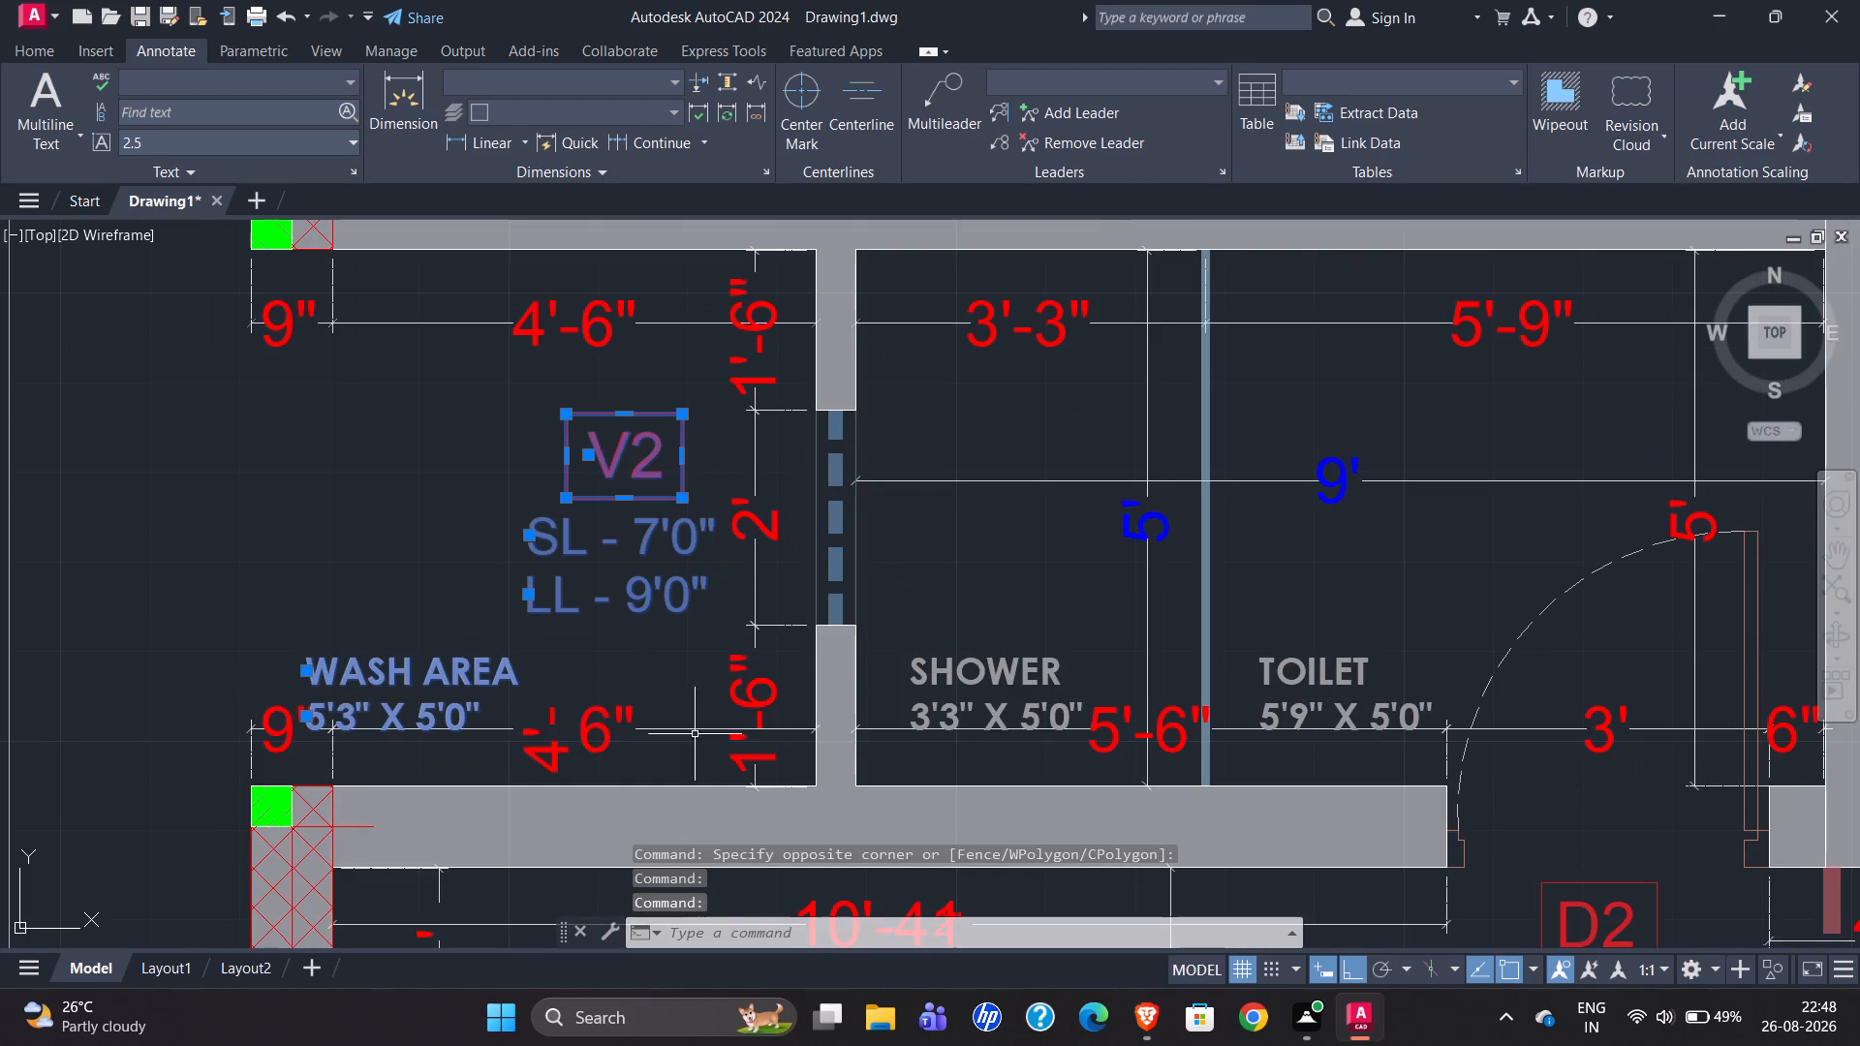
click(1014, 669)
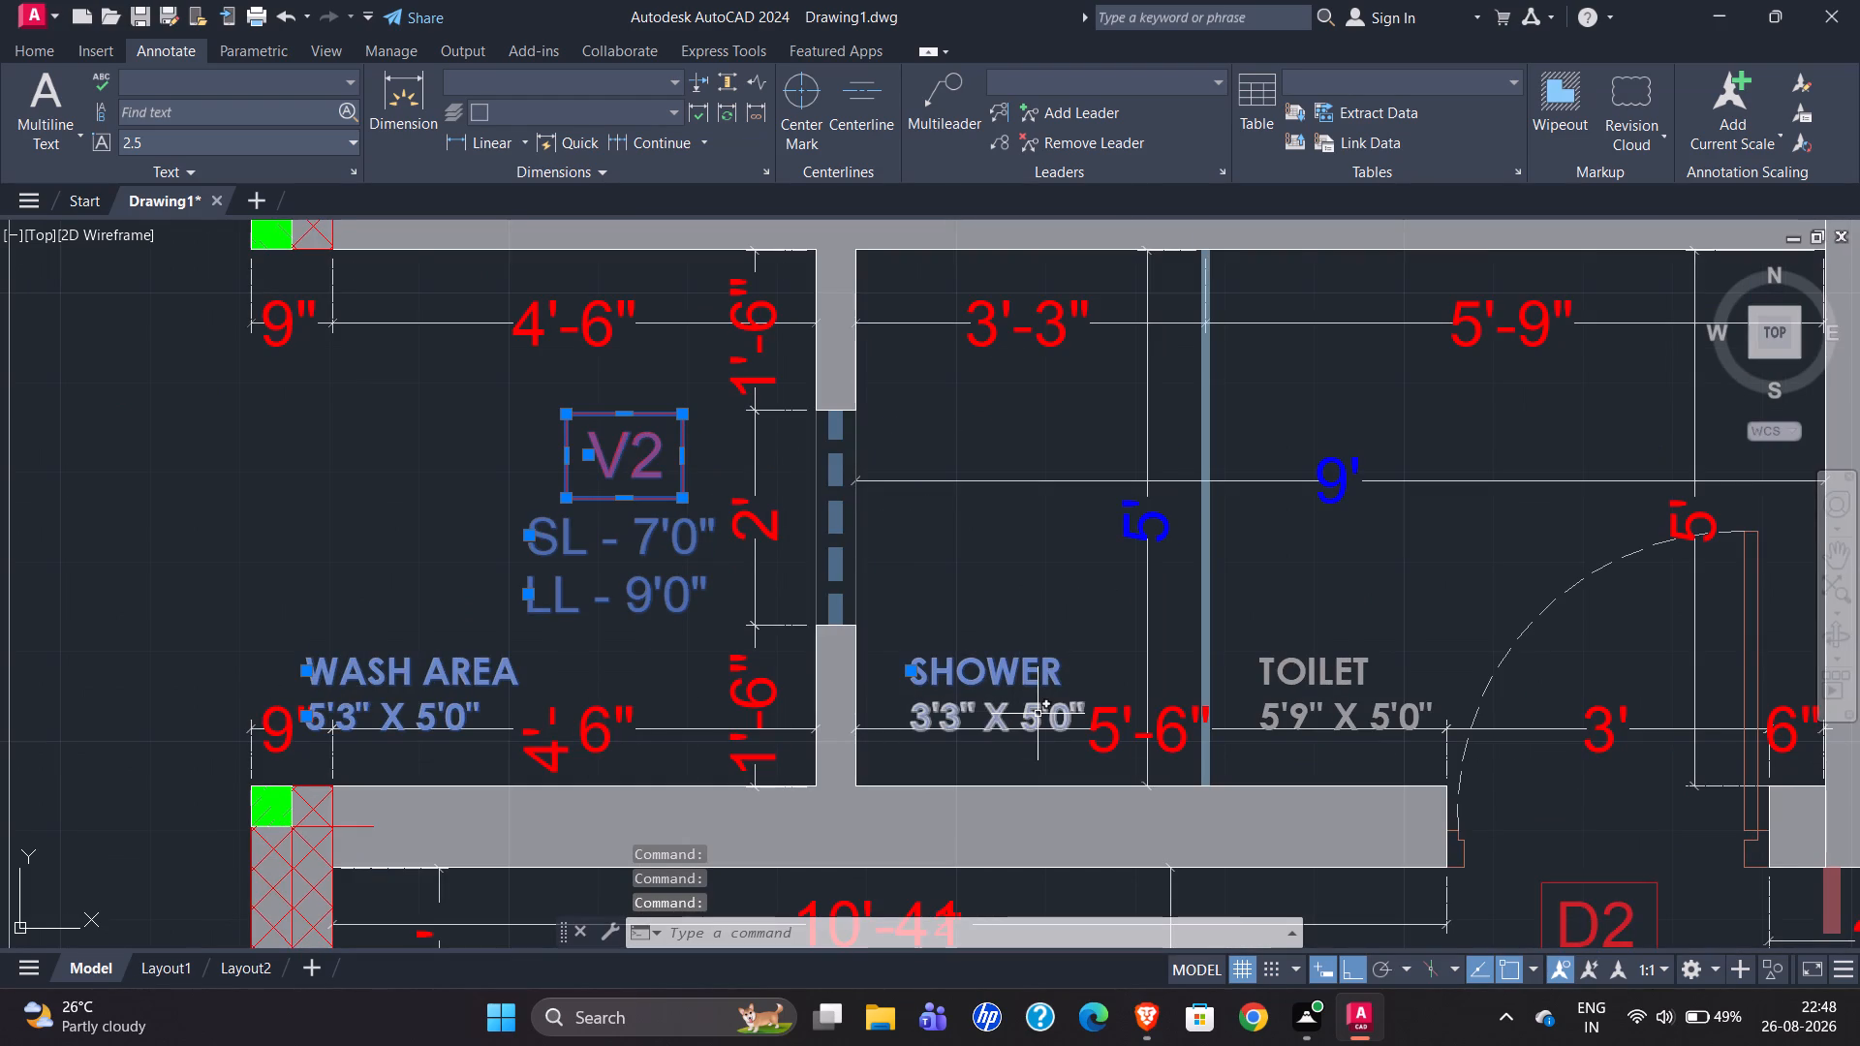
click(1038, 714)
click(1328, 676)
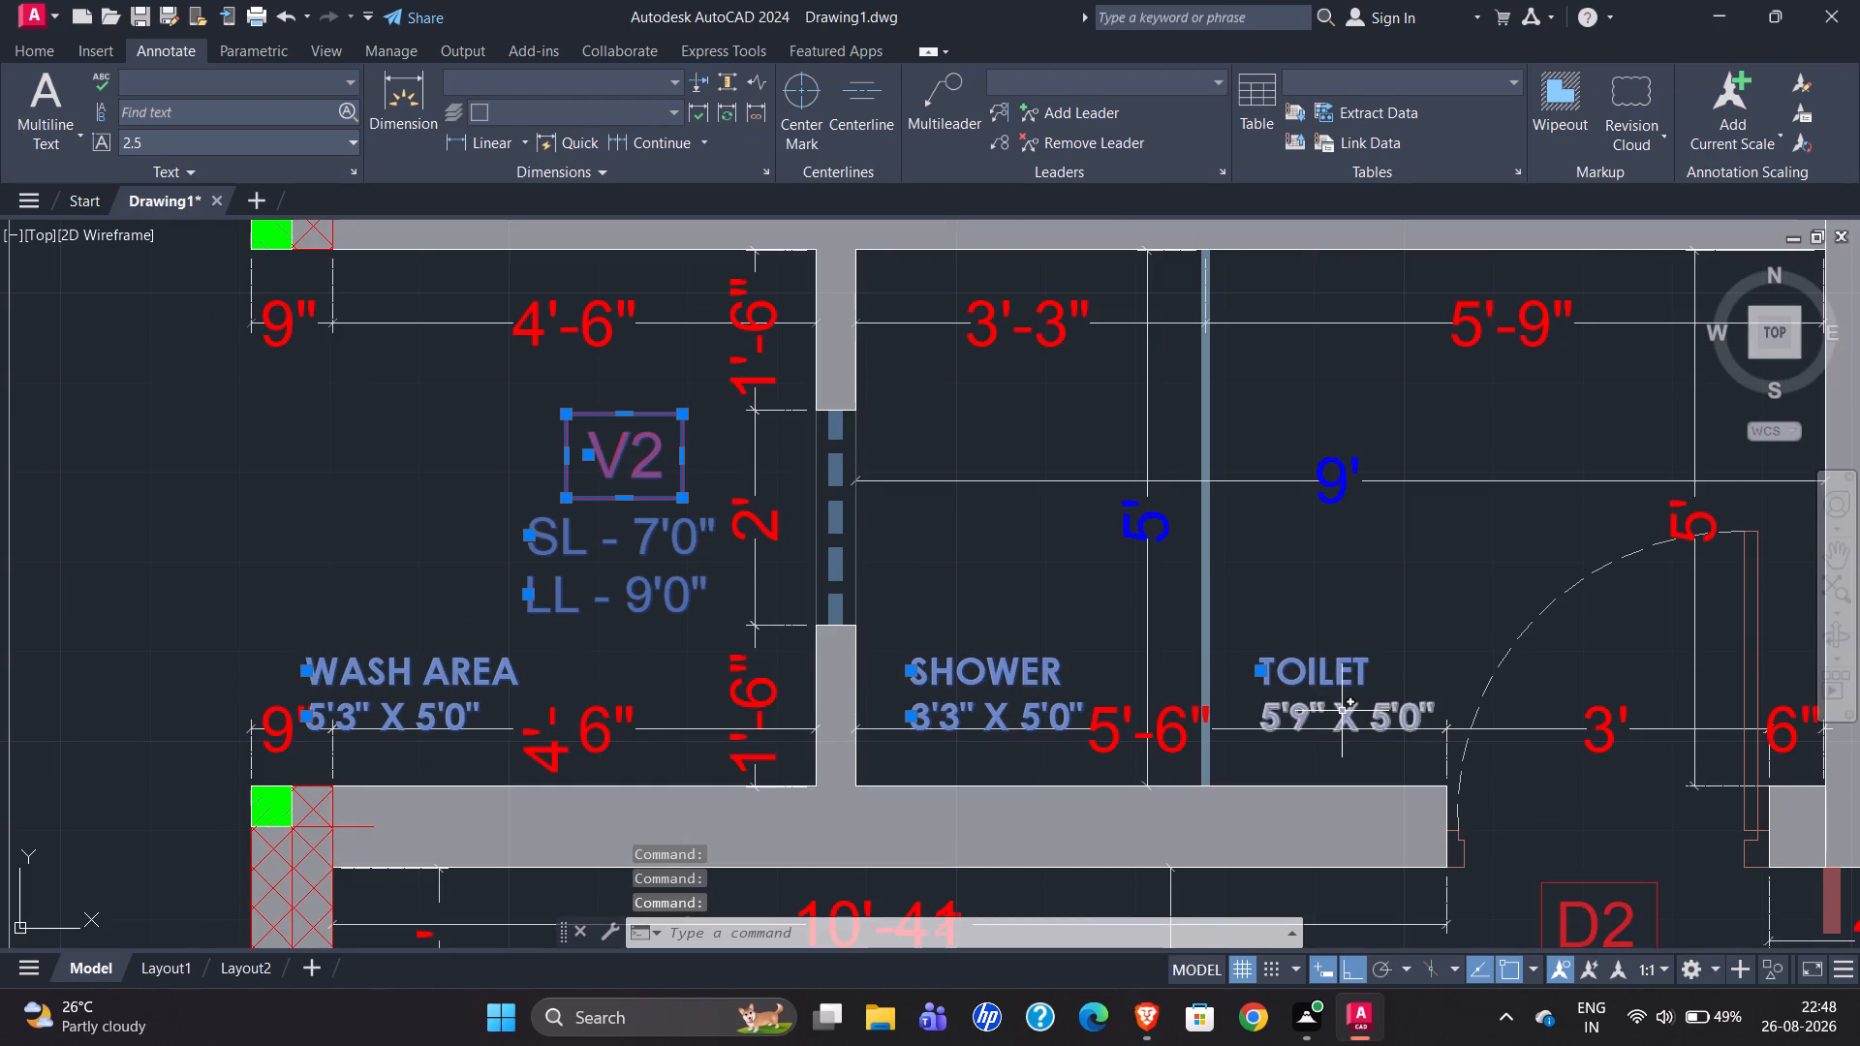
click(1342, 711)
Add the D2 door tag with its LL text, at the office room's toilet door, to the selection.
scroll(709, 593, down, 2)
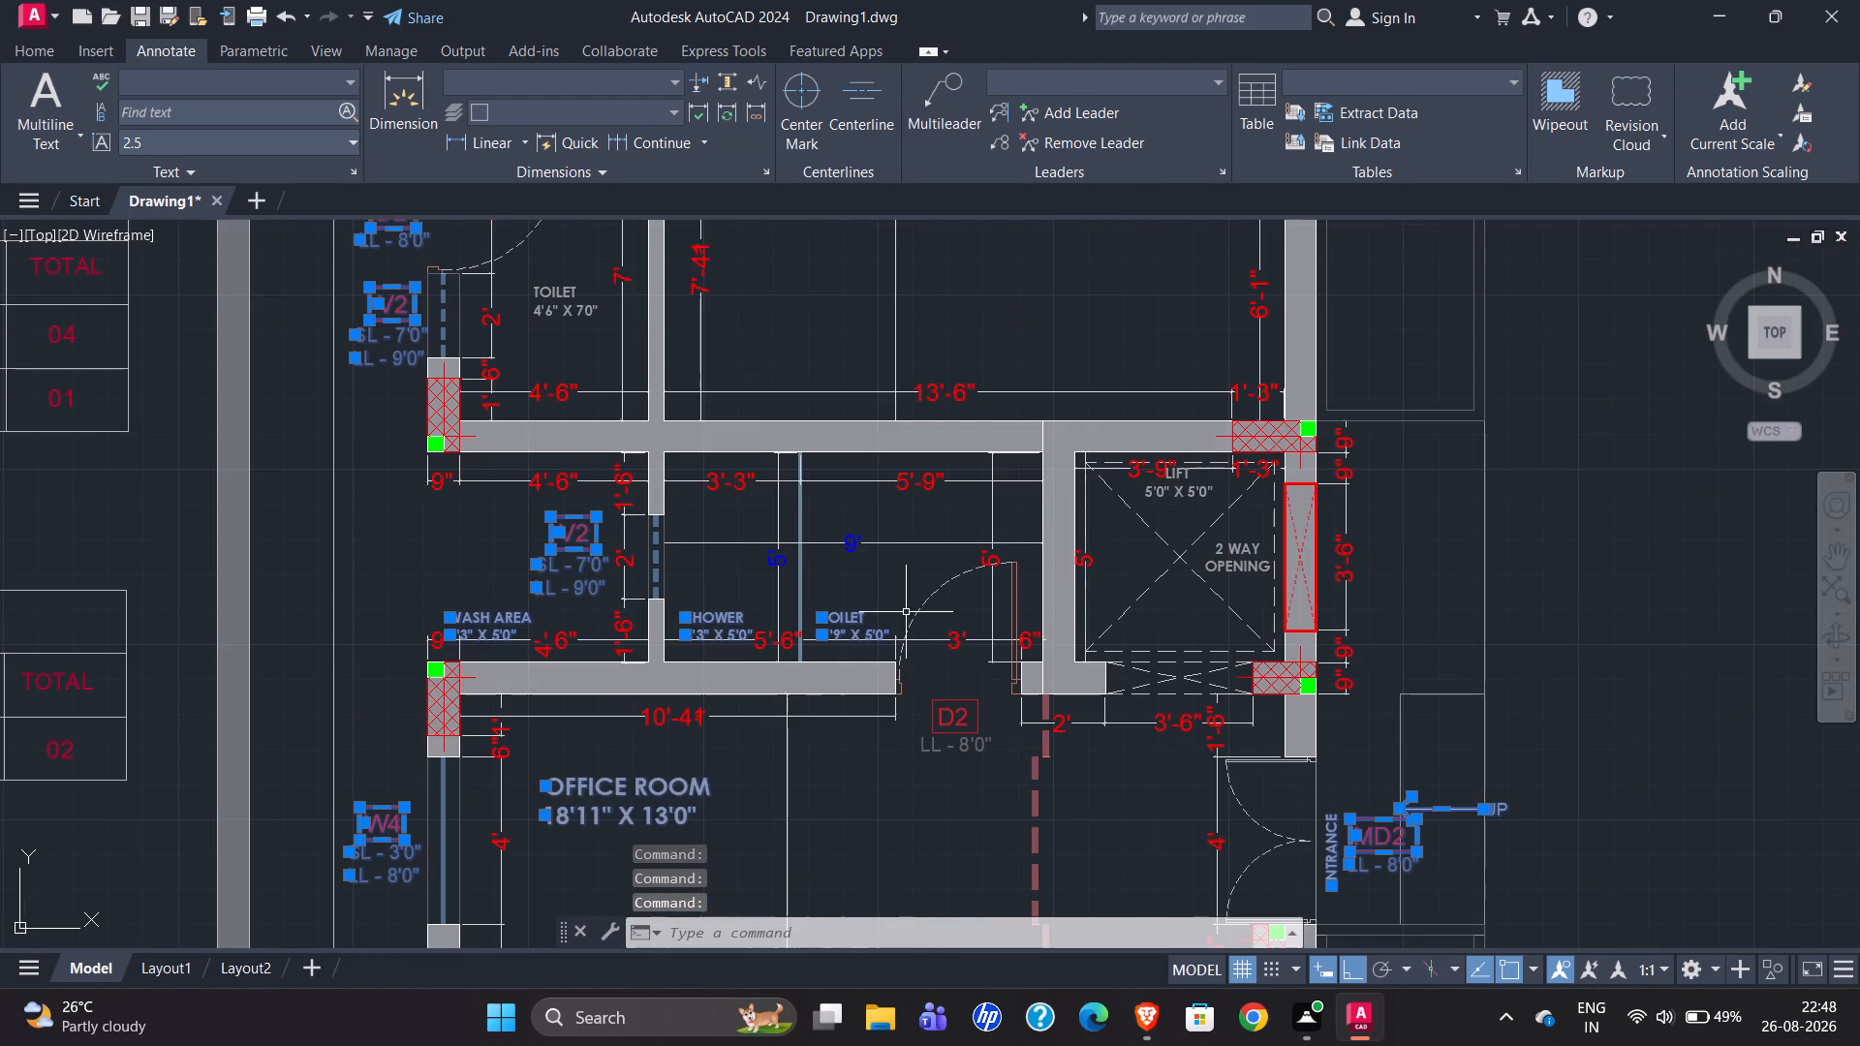
scroll(771, 294, down, 1)
scroll(852, 473, down, 2)
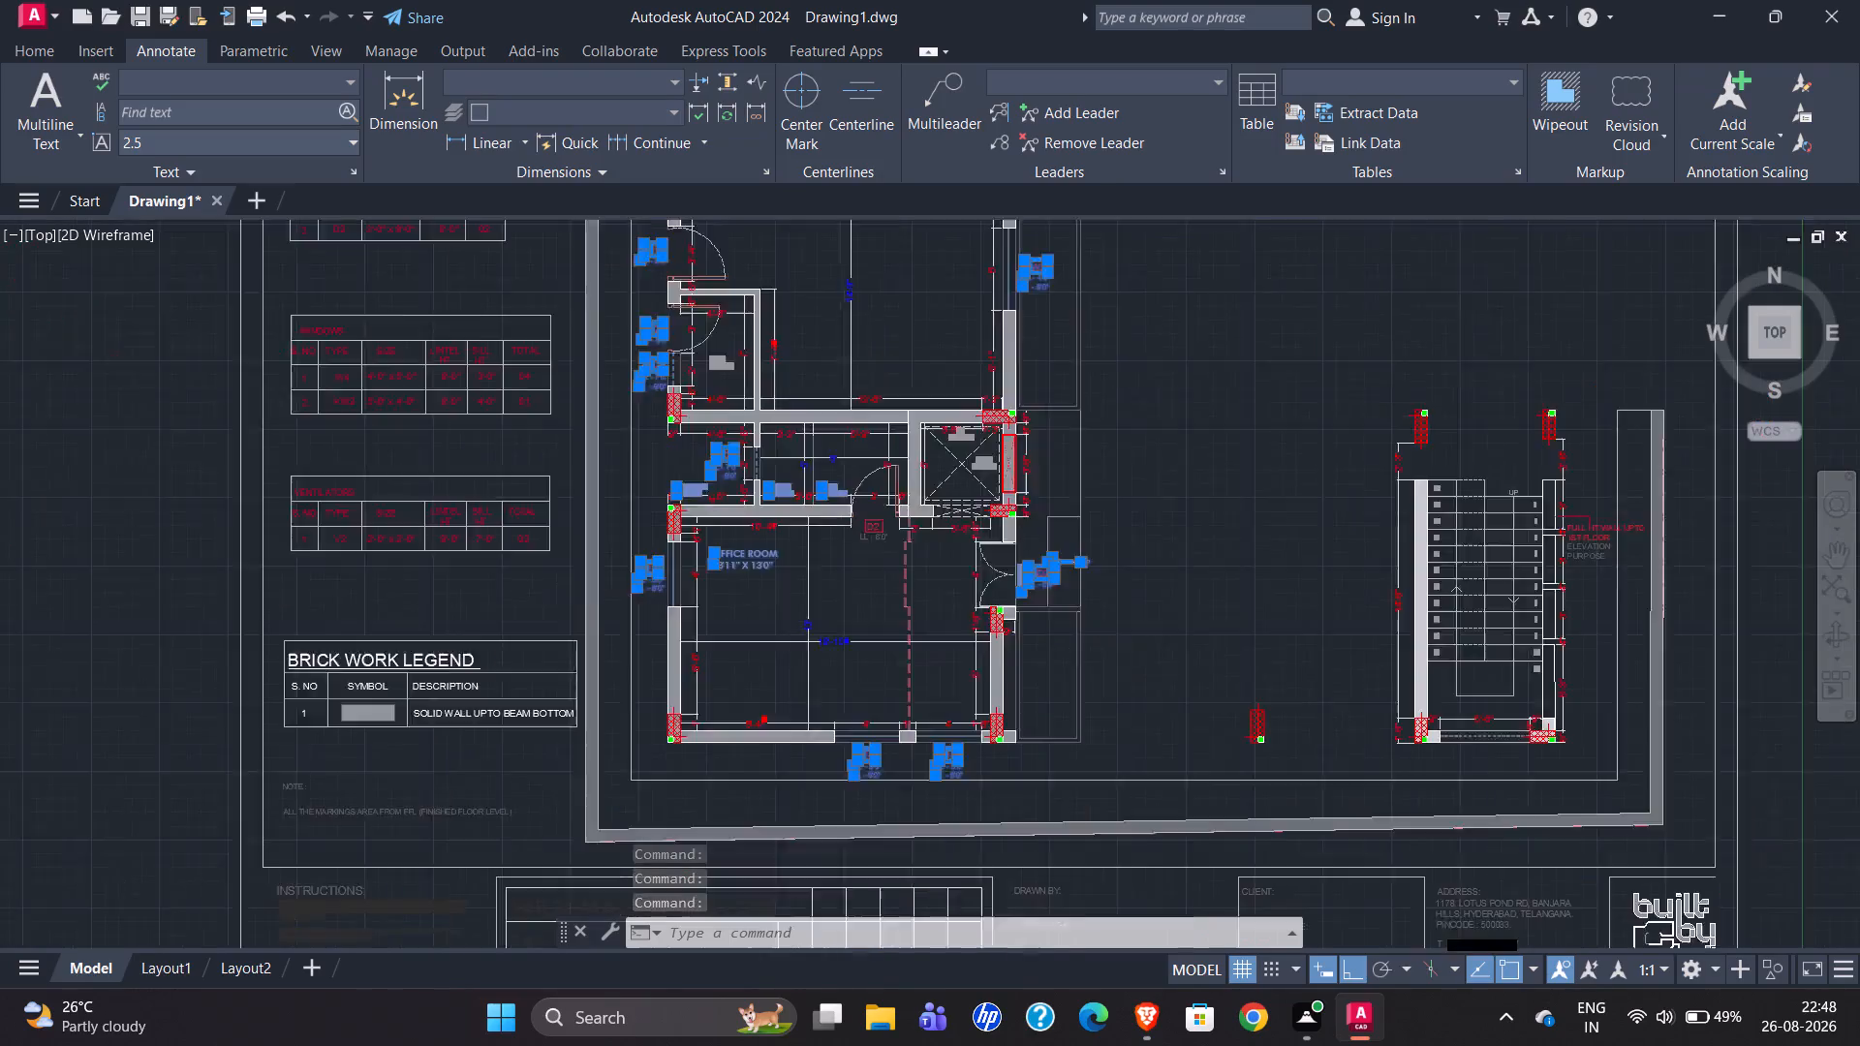
scroll(840, 637, up, 3)
scroll(473, 734, down, 1)
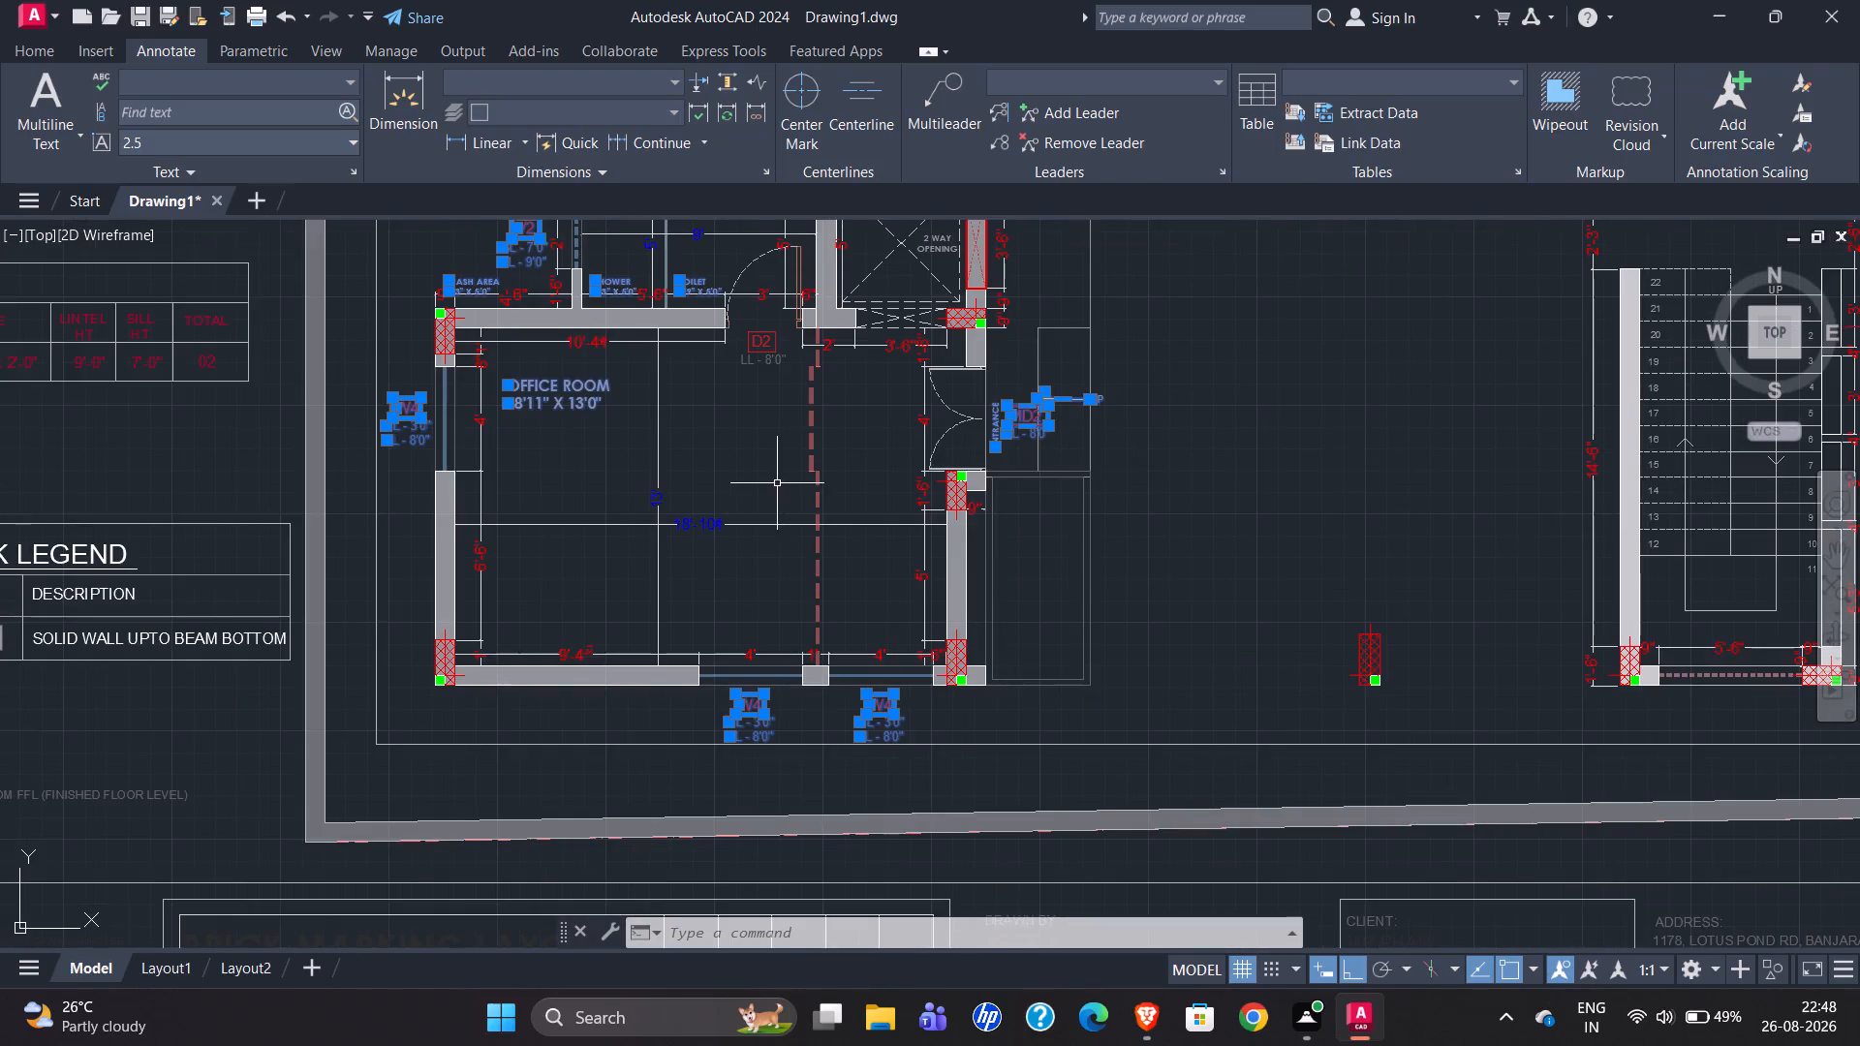
scroll(757, 323, up, 2)
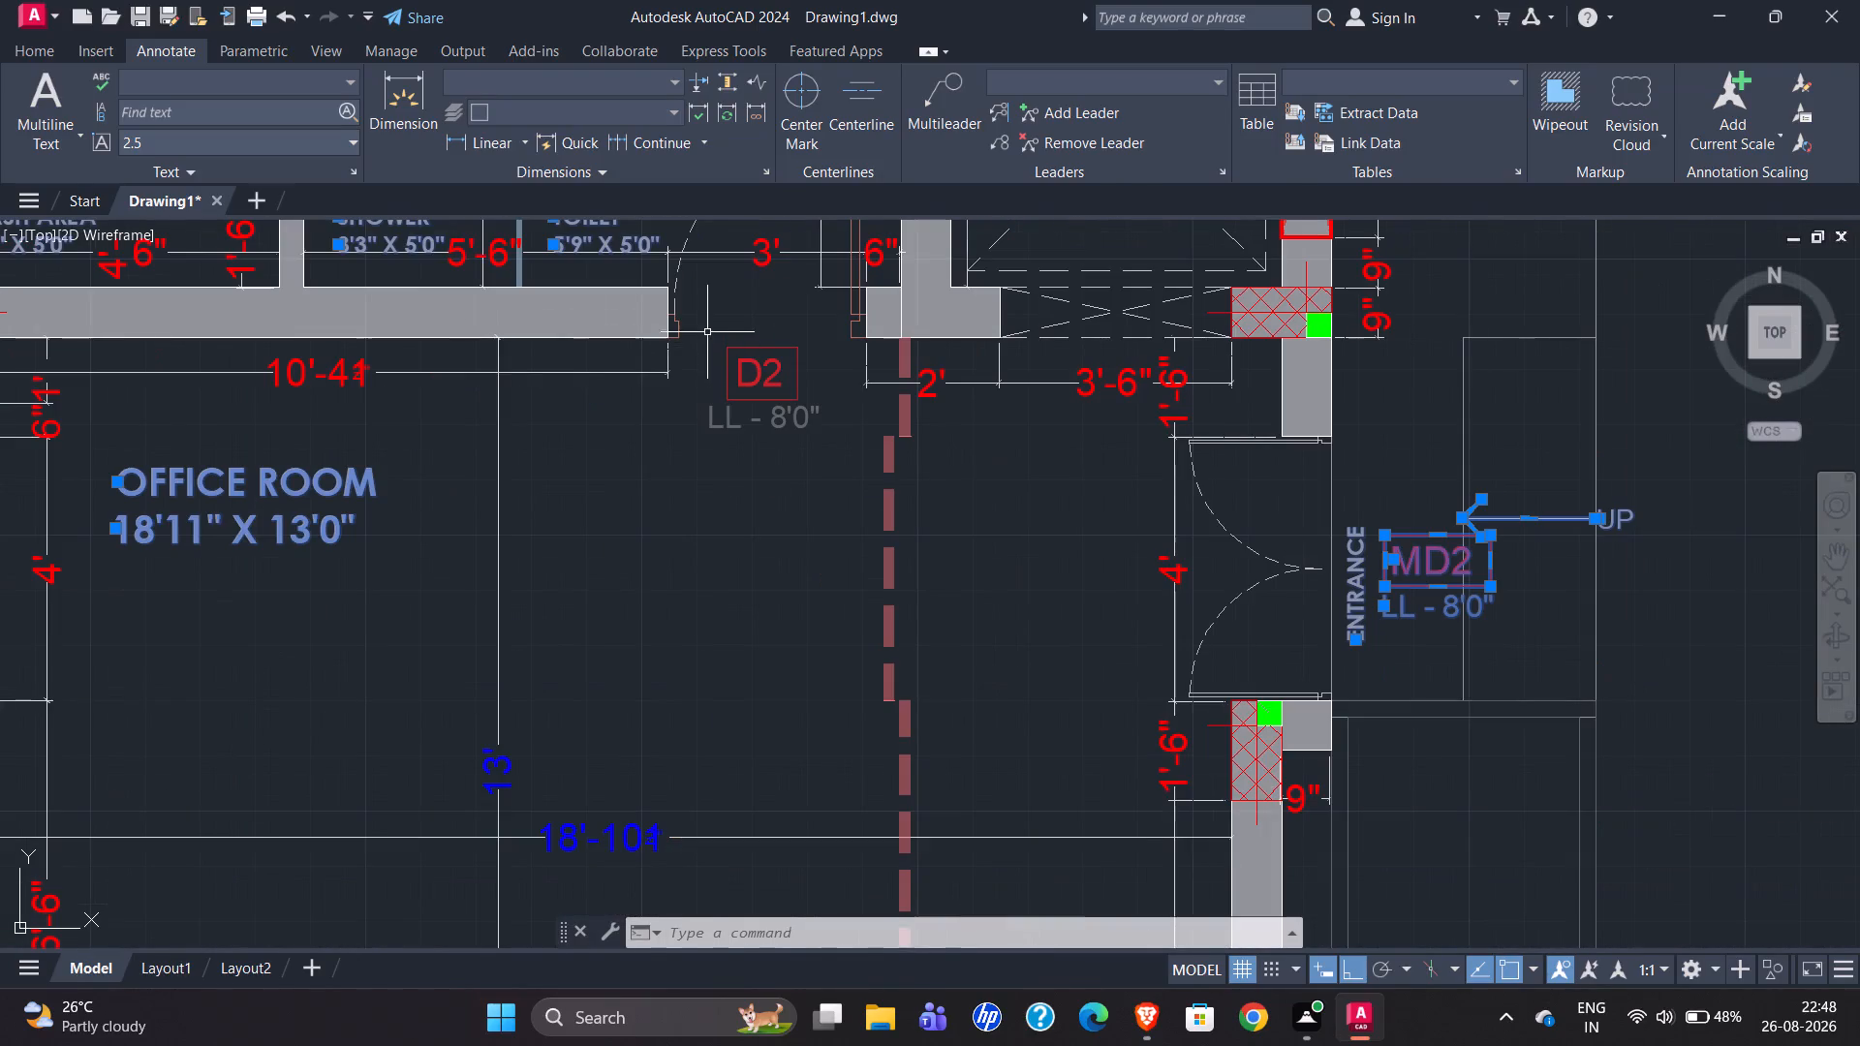
click(707, 331)
click(834, 459)
Add the 2 WAY OPENING text and the LIFT label with its 5'0" X 5'0" size text to the selection.
scroll(516, 593, down, 2)
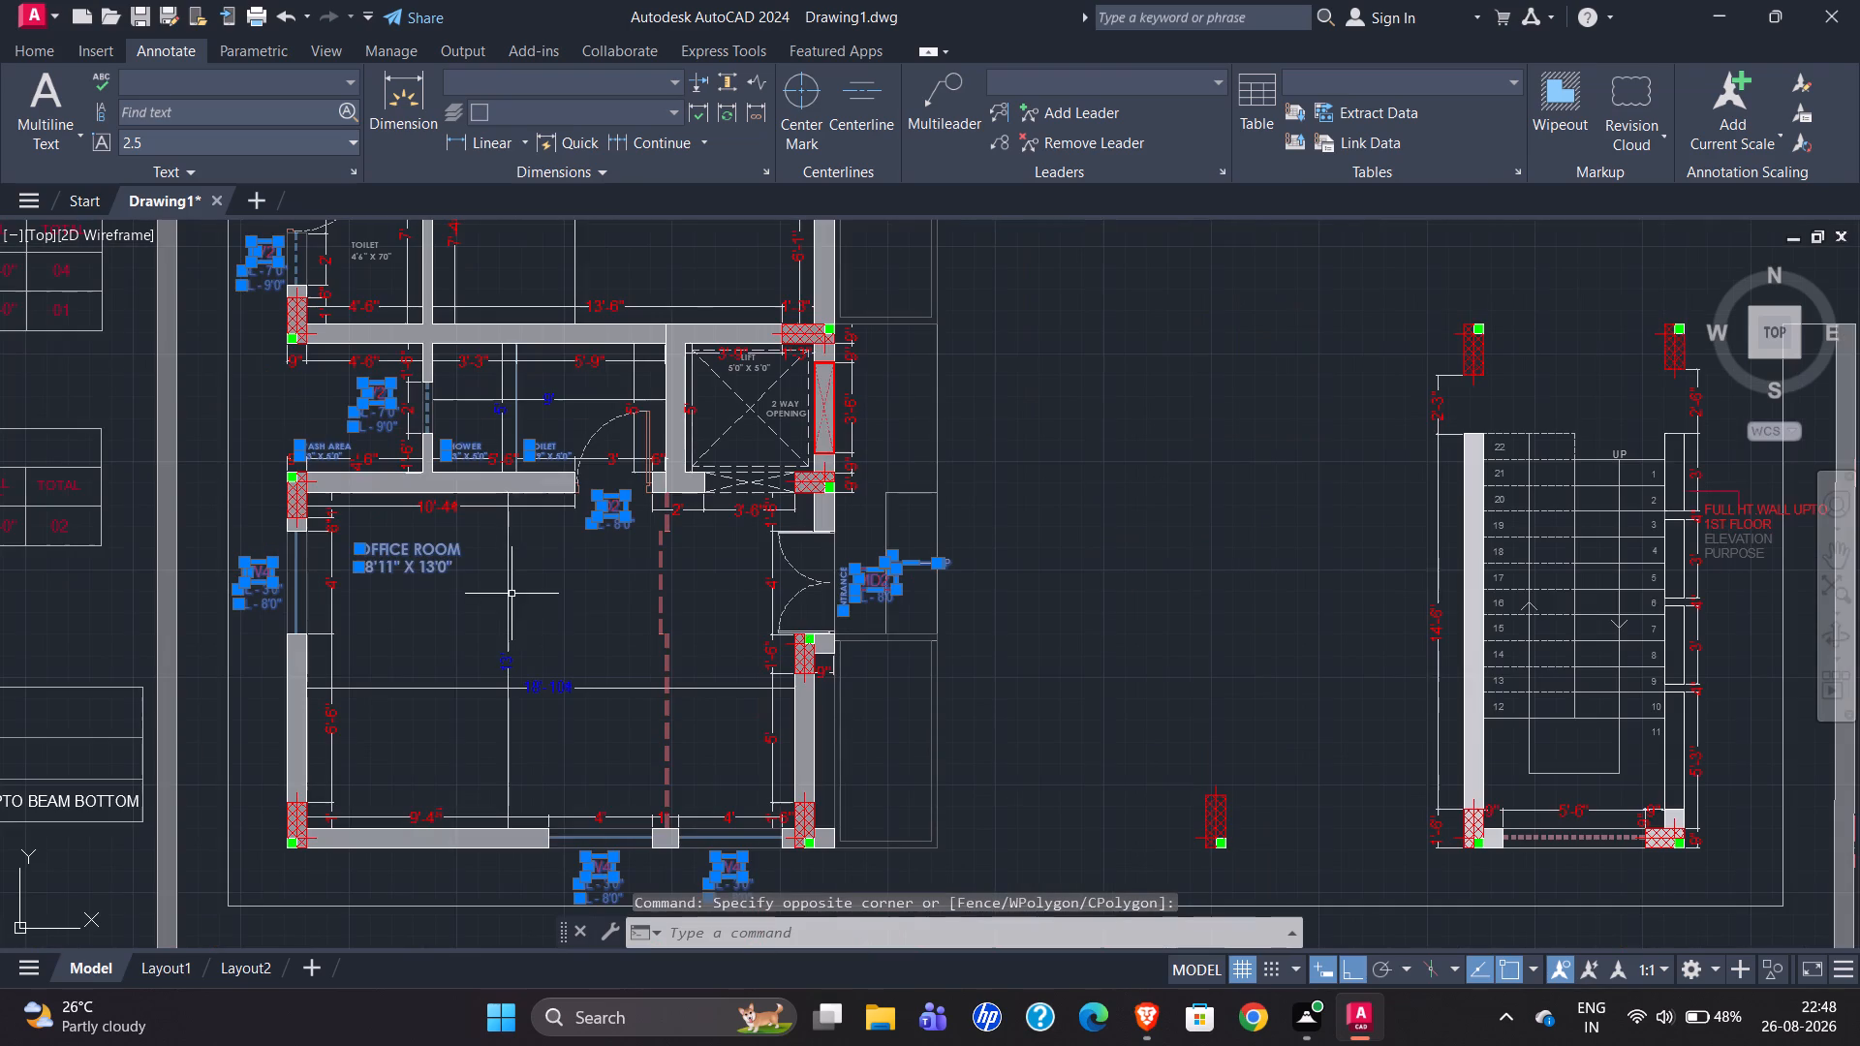
scroll(843, 436, up, 2)
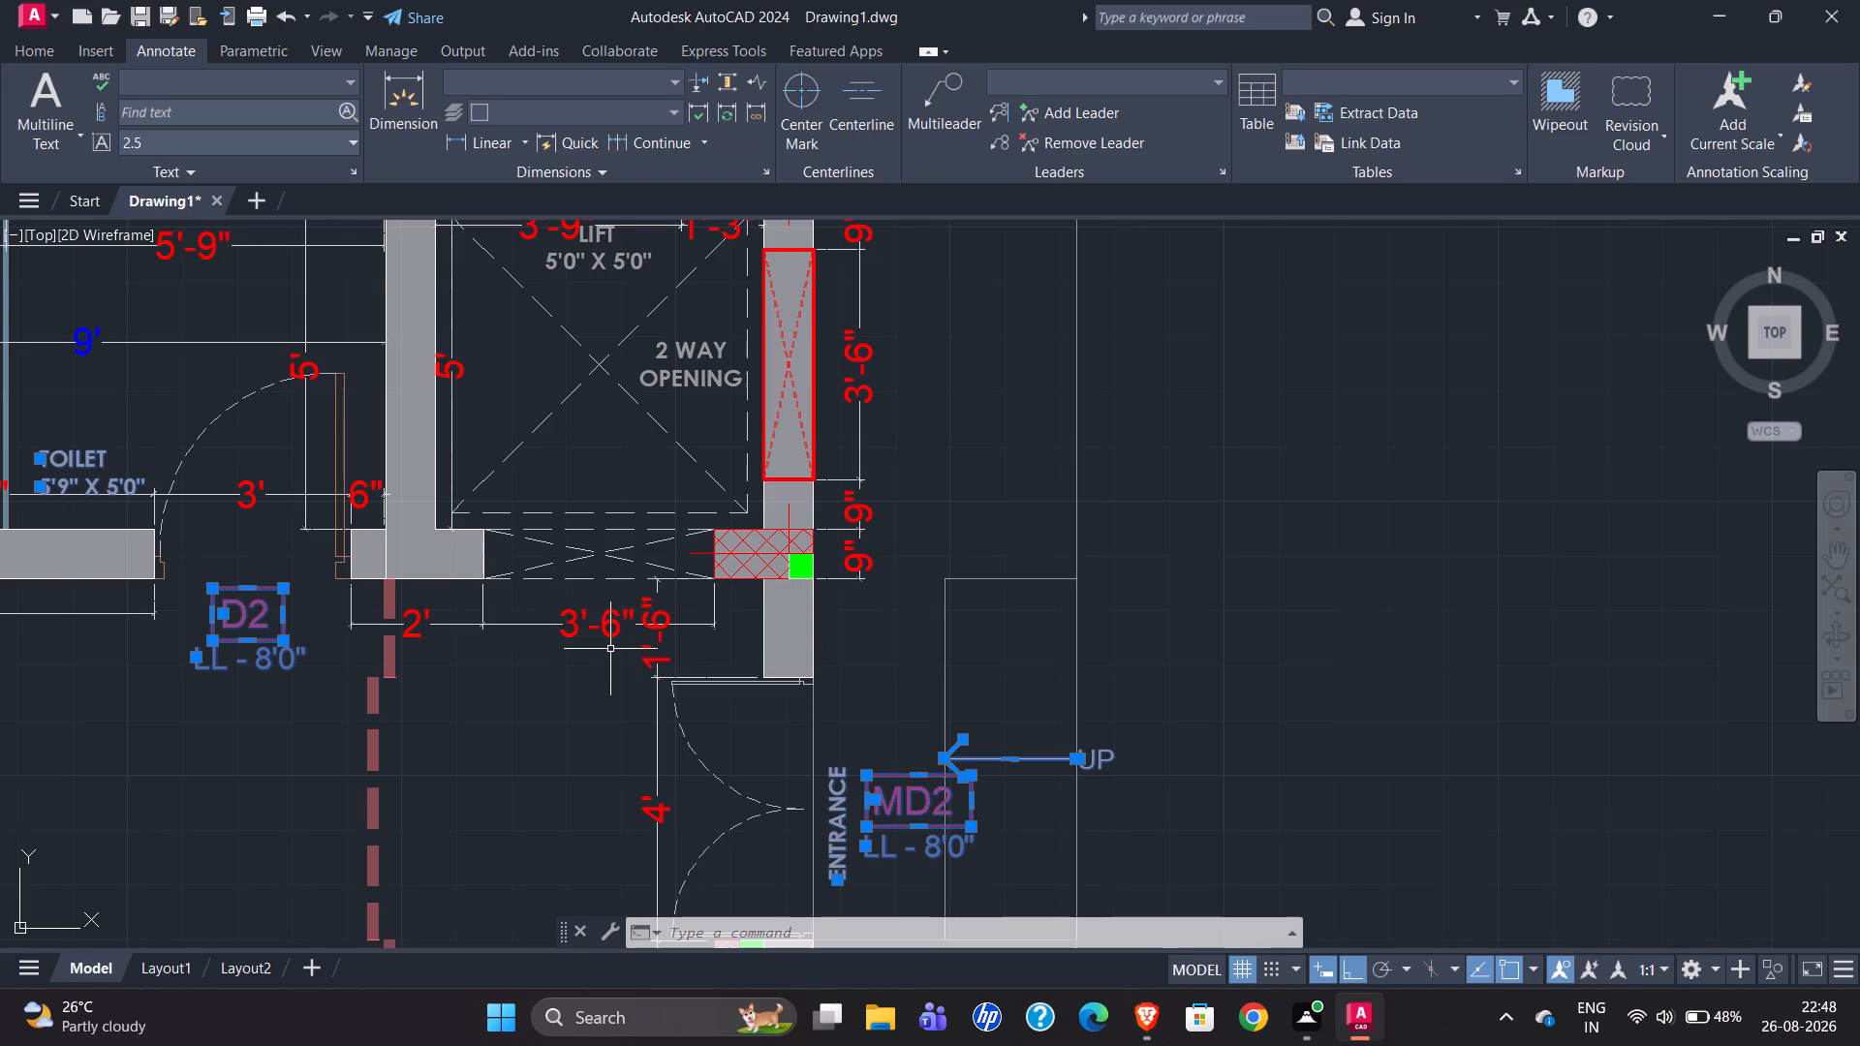
scroll(574, 723, down, 1)
scroll(884, 693, down, 1)
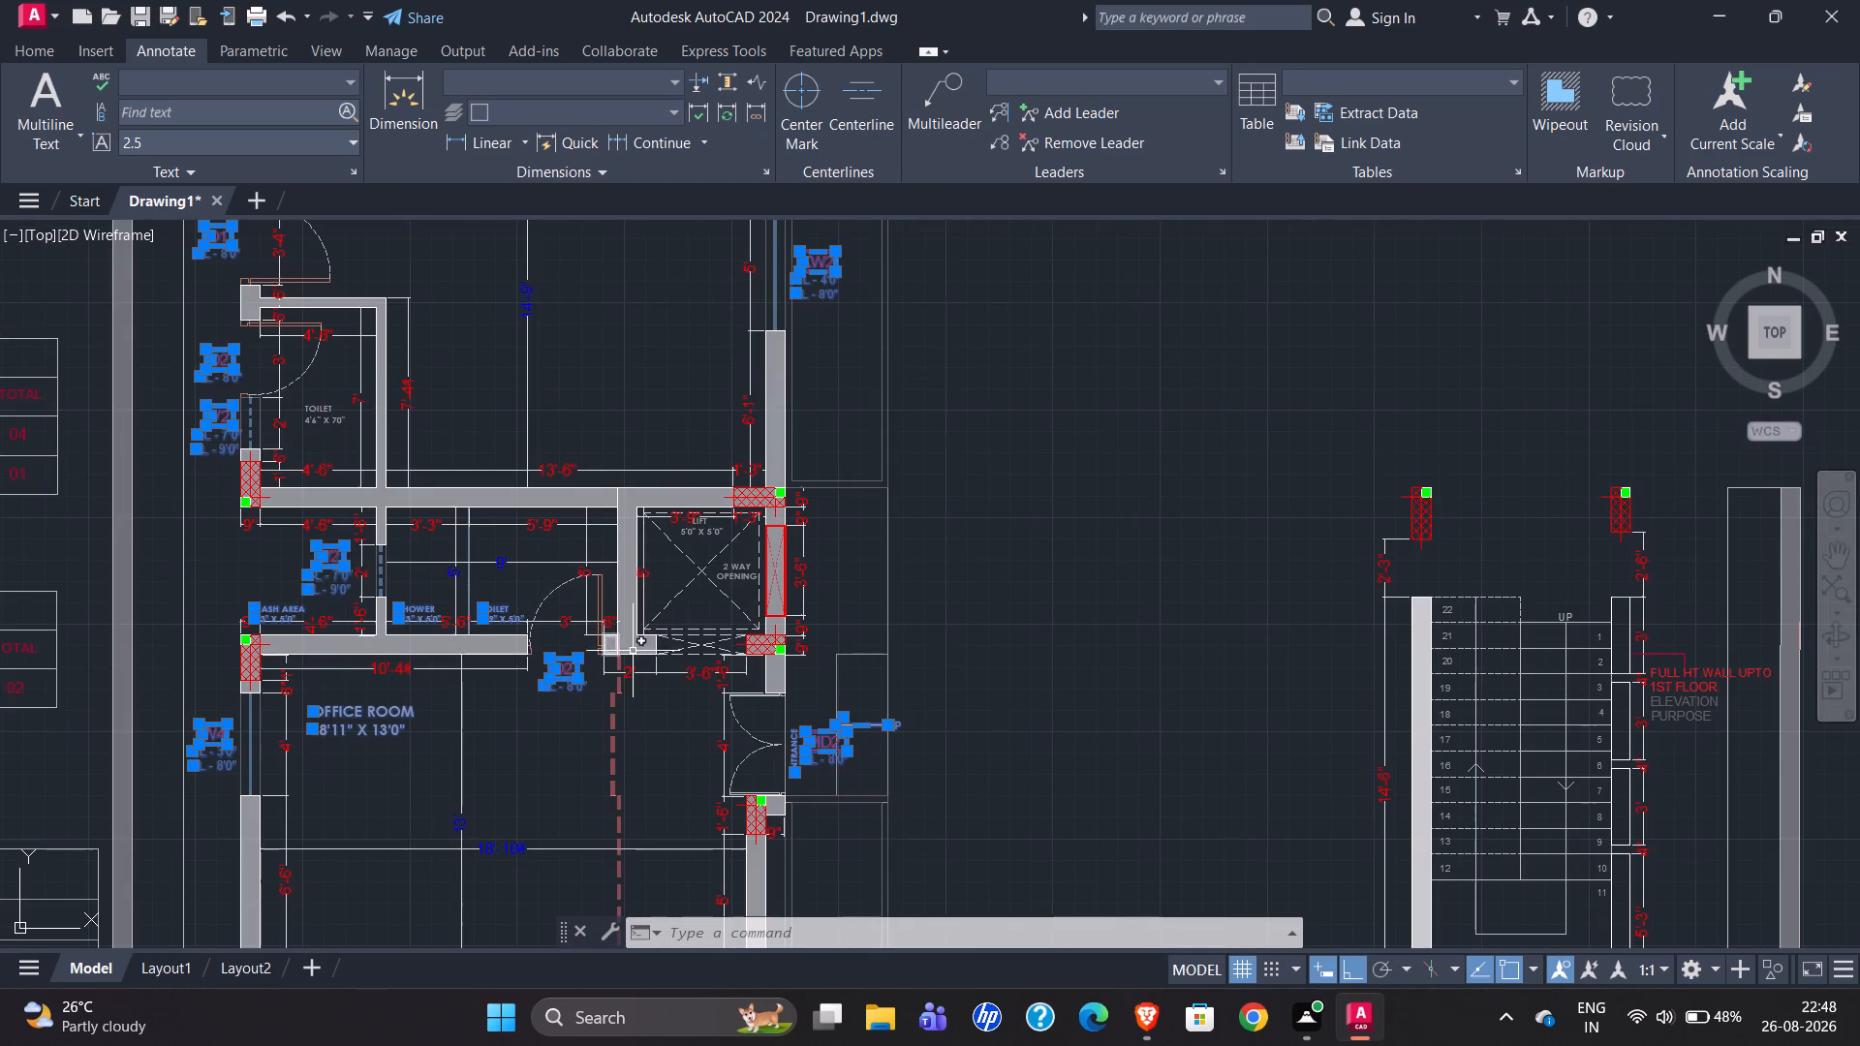
scroll(685, 587, up, 3)
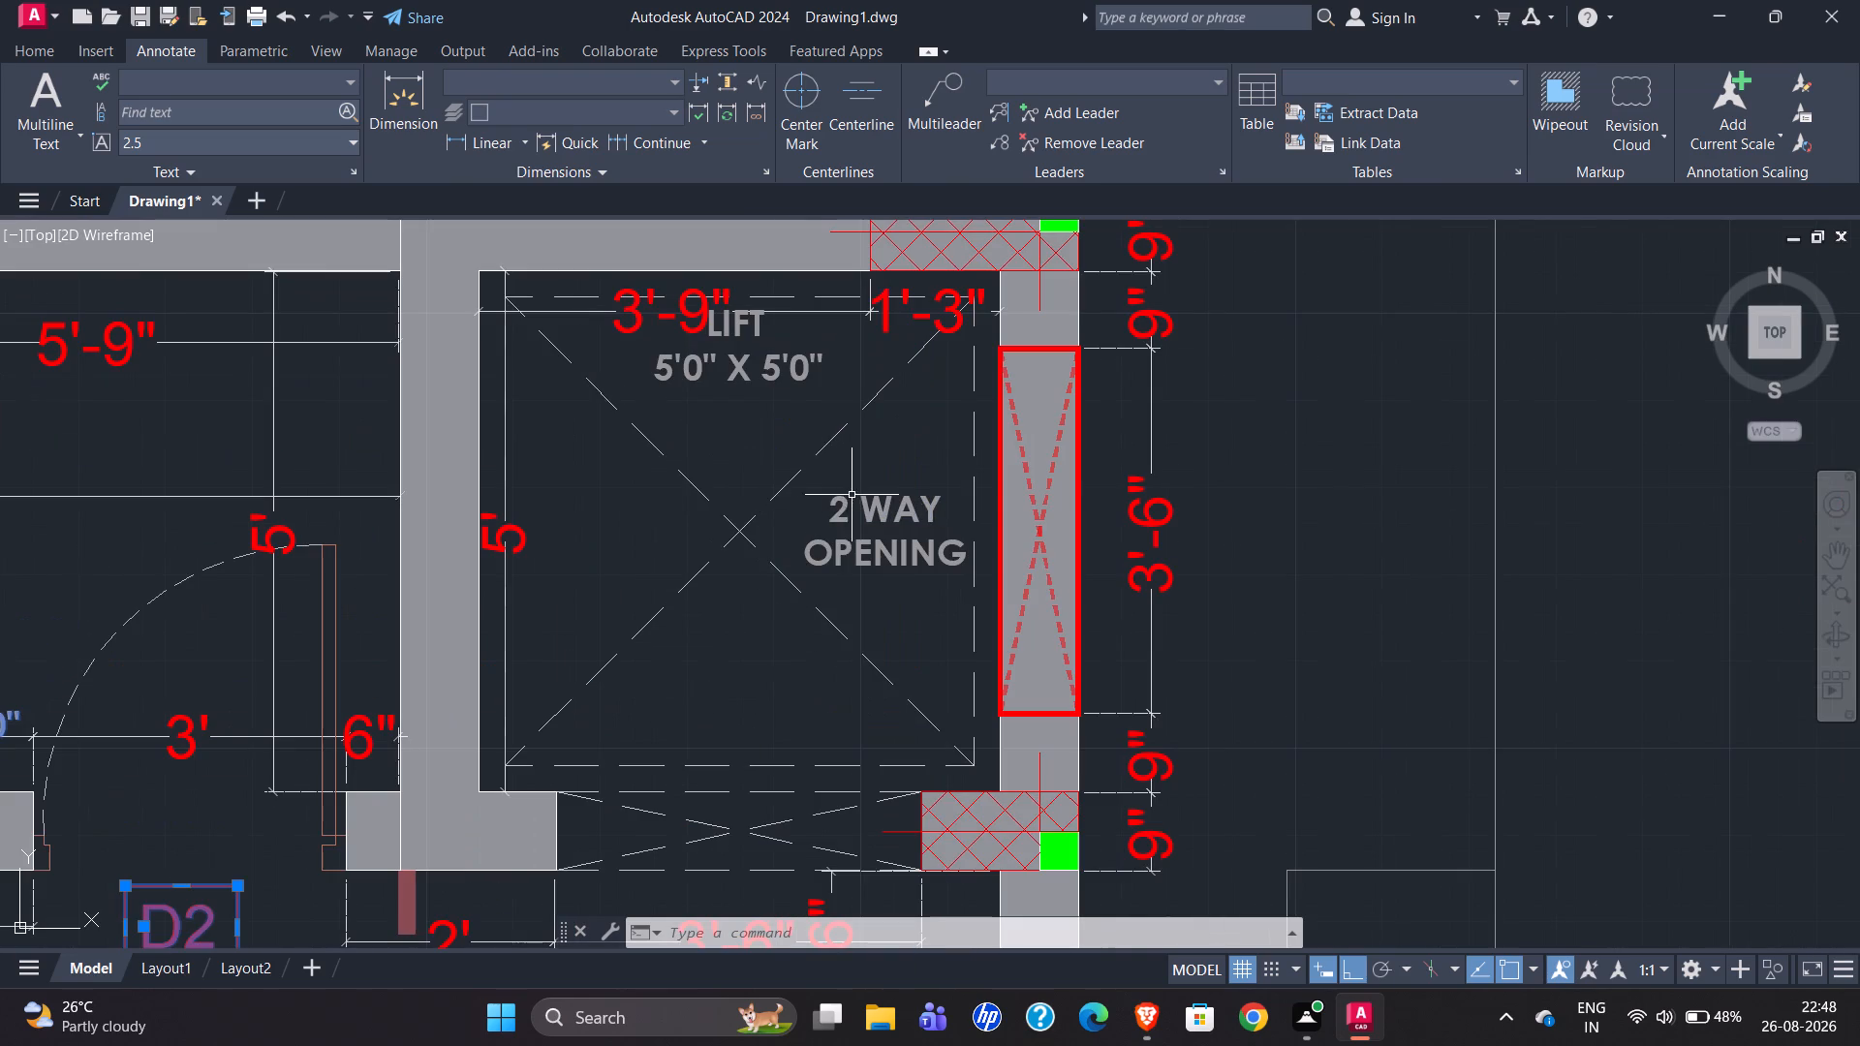
click(845, 508)
click(840, 562)
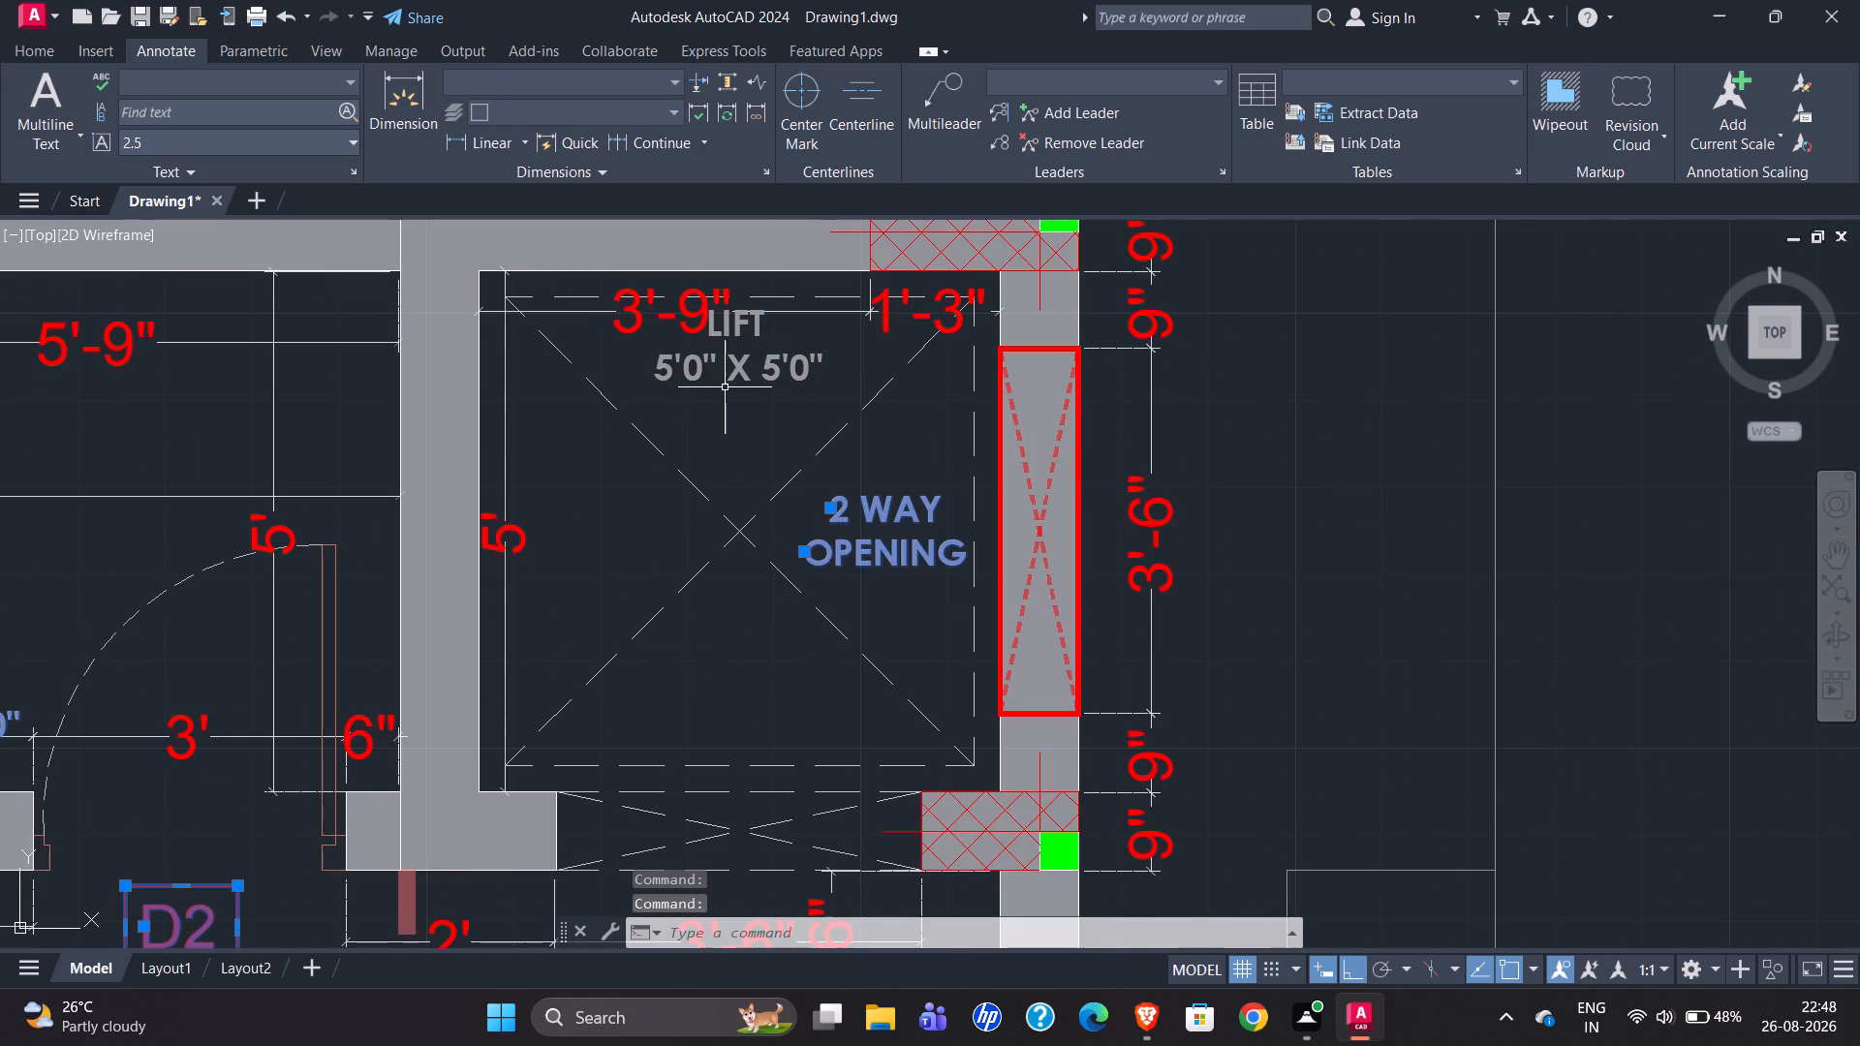
click(737, 325)
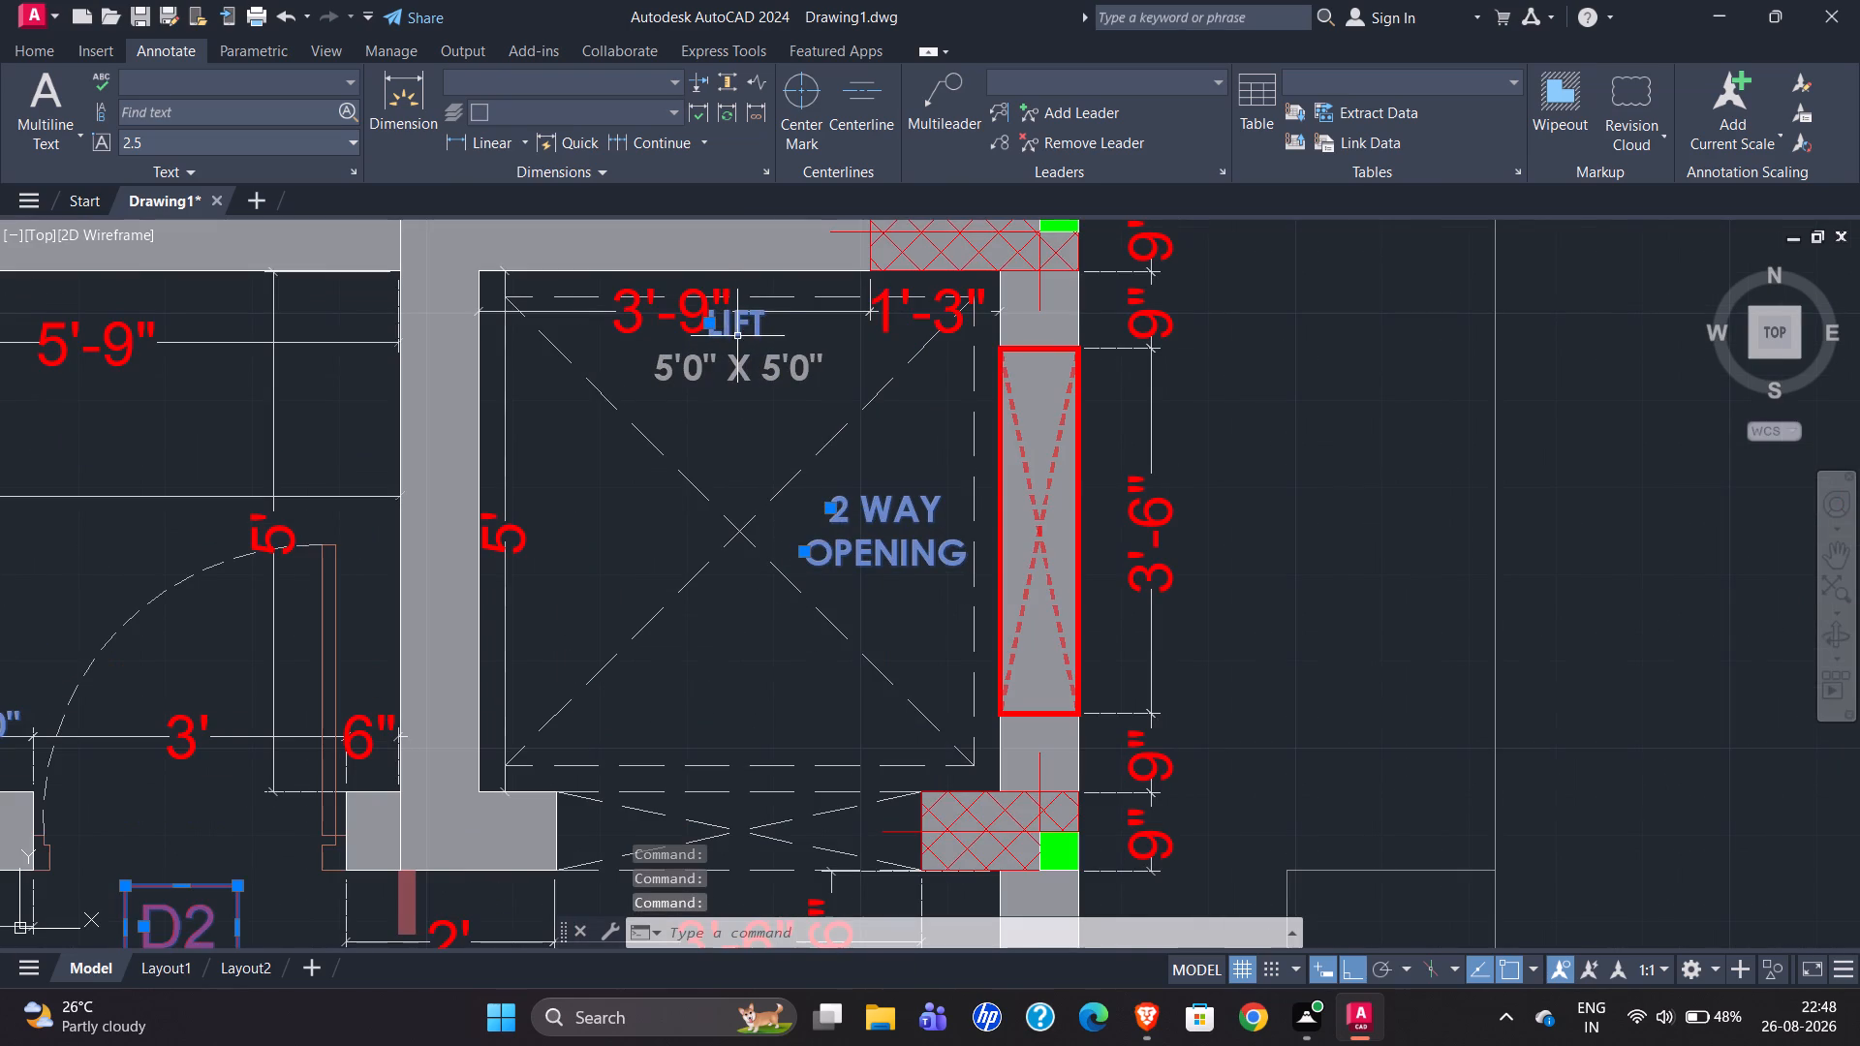
click(743, 372)
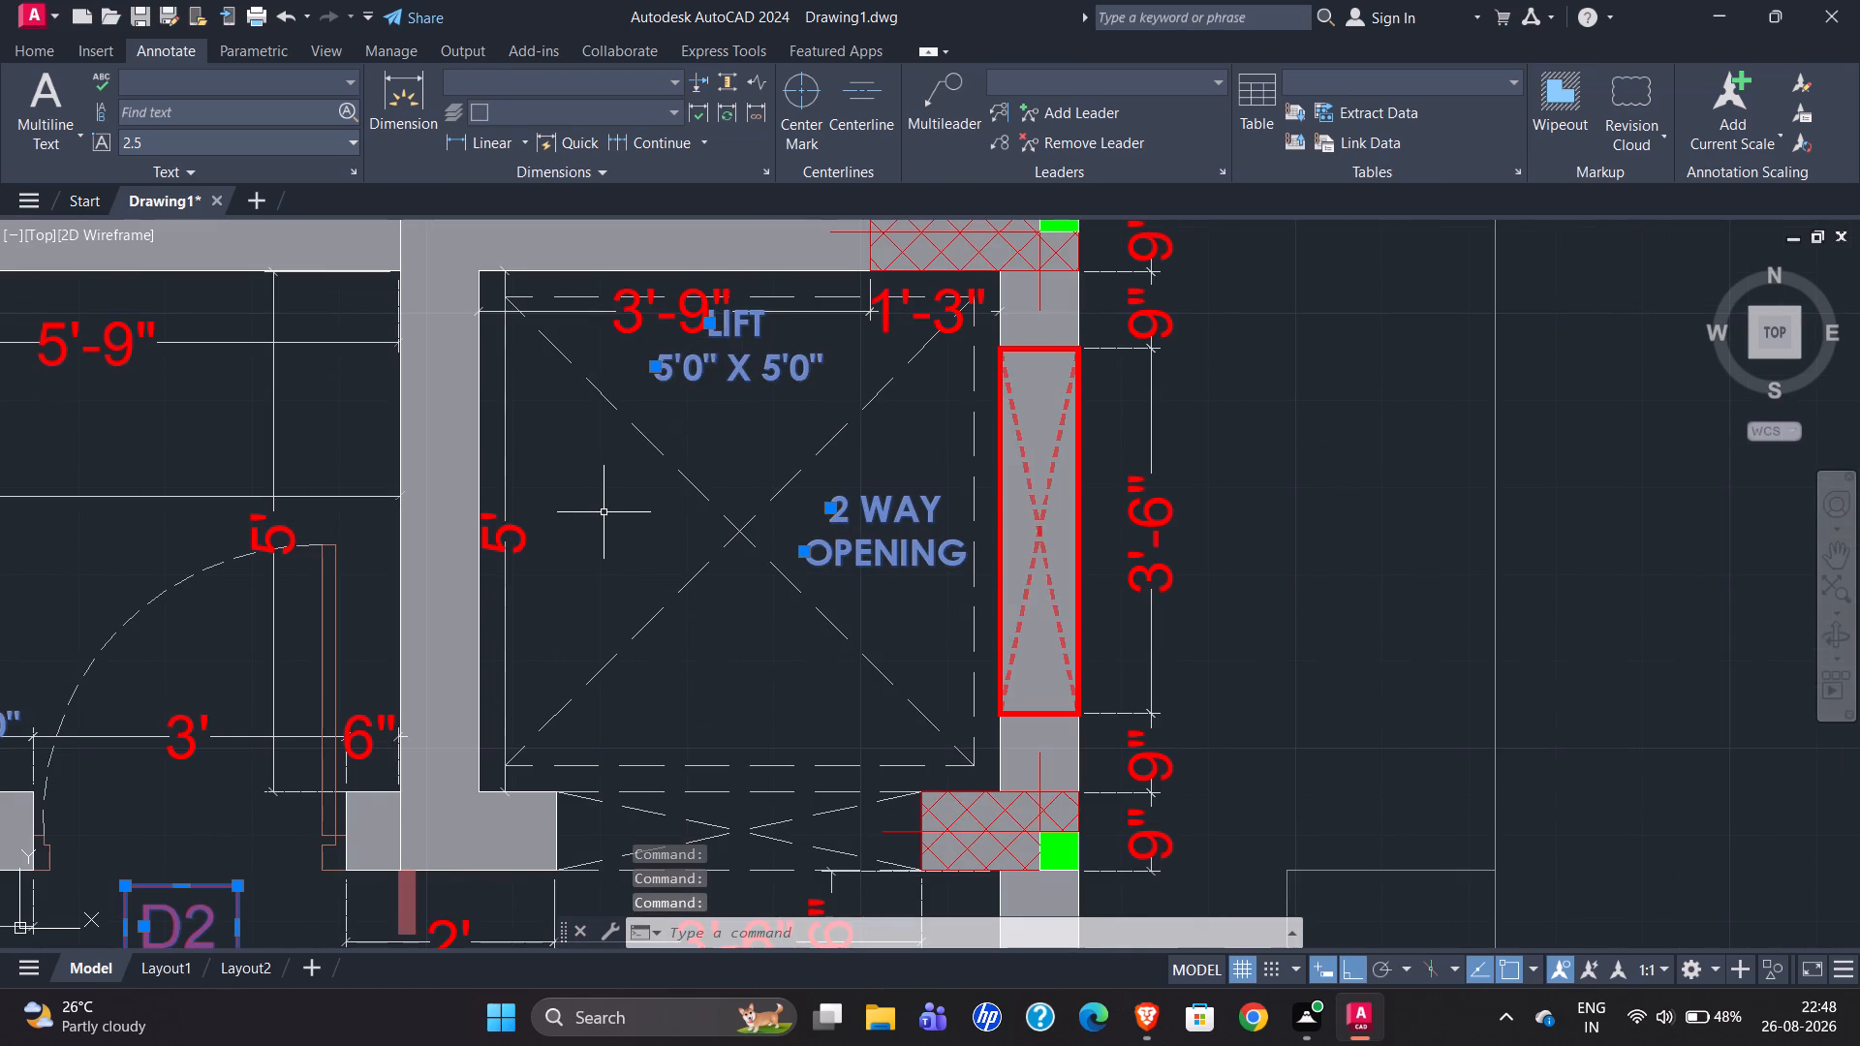
Add the servant room's TOILET label with its 4'6" X 70" size text to the selection.
scroll(701, 548, down, 1)
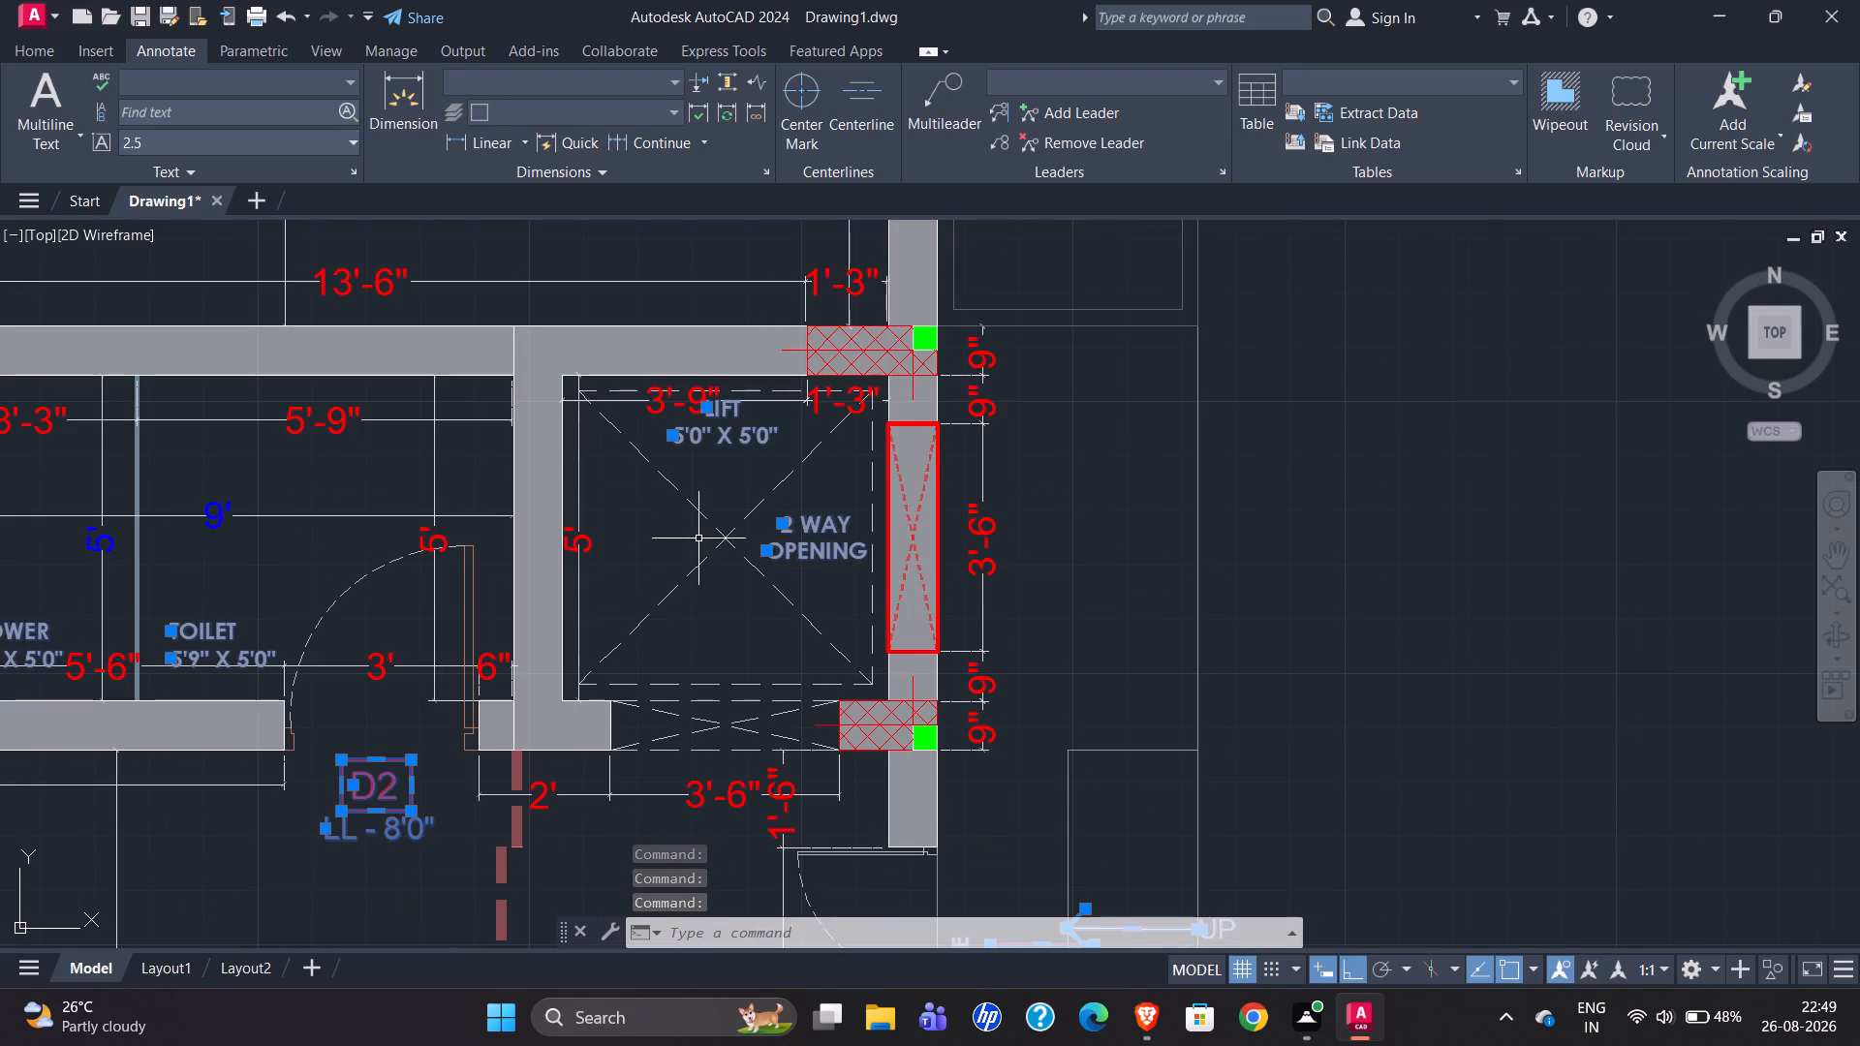
scroll(836, 532, down, 1)
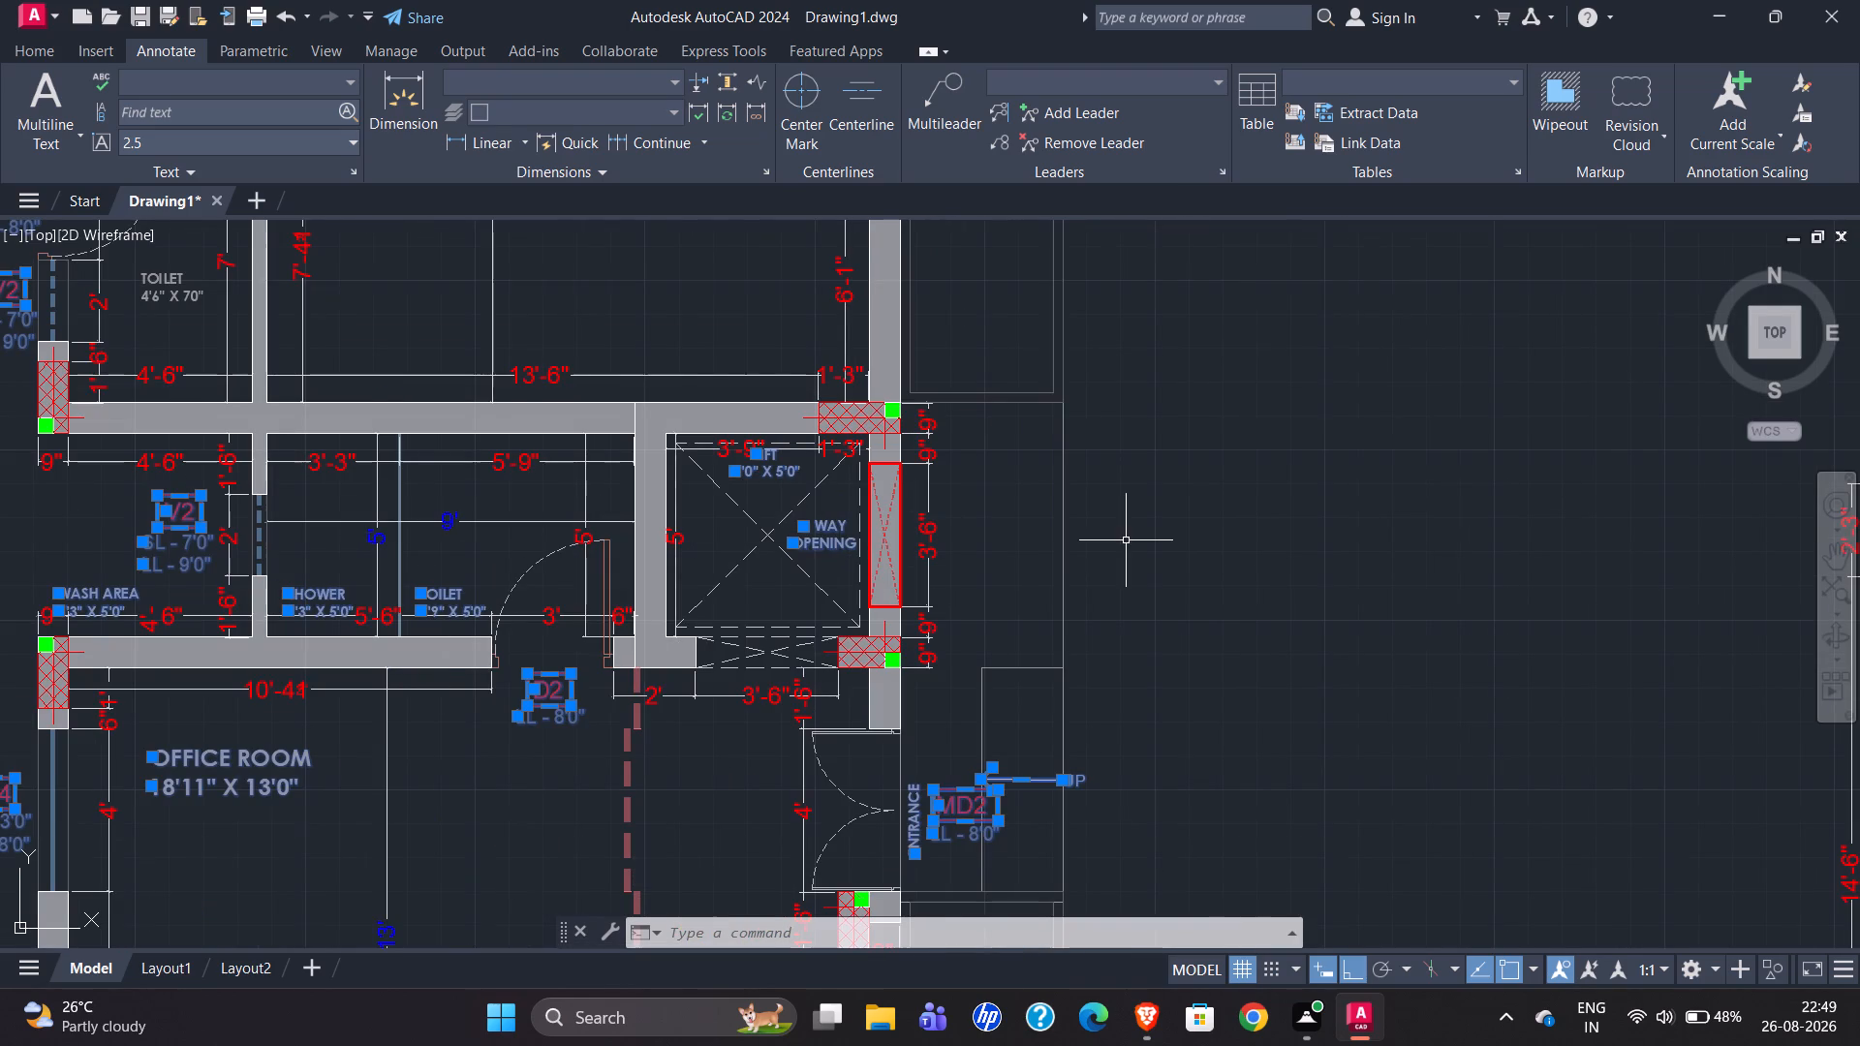
scroll(654, 752, down, 1)
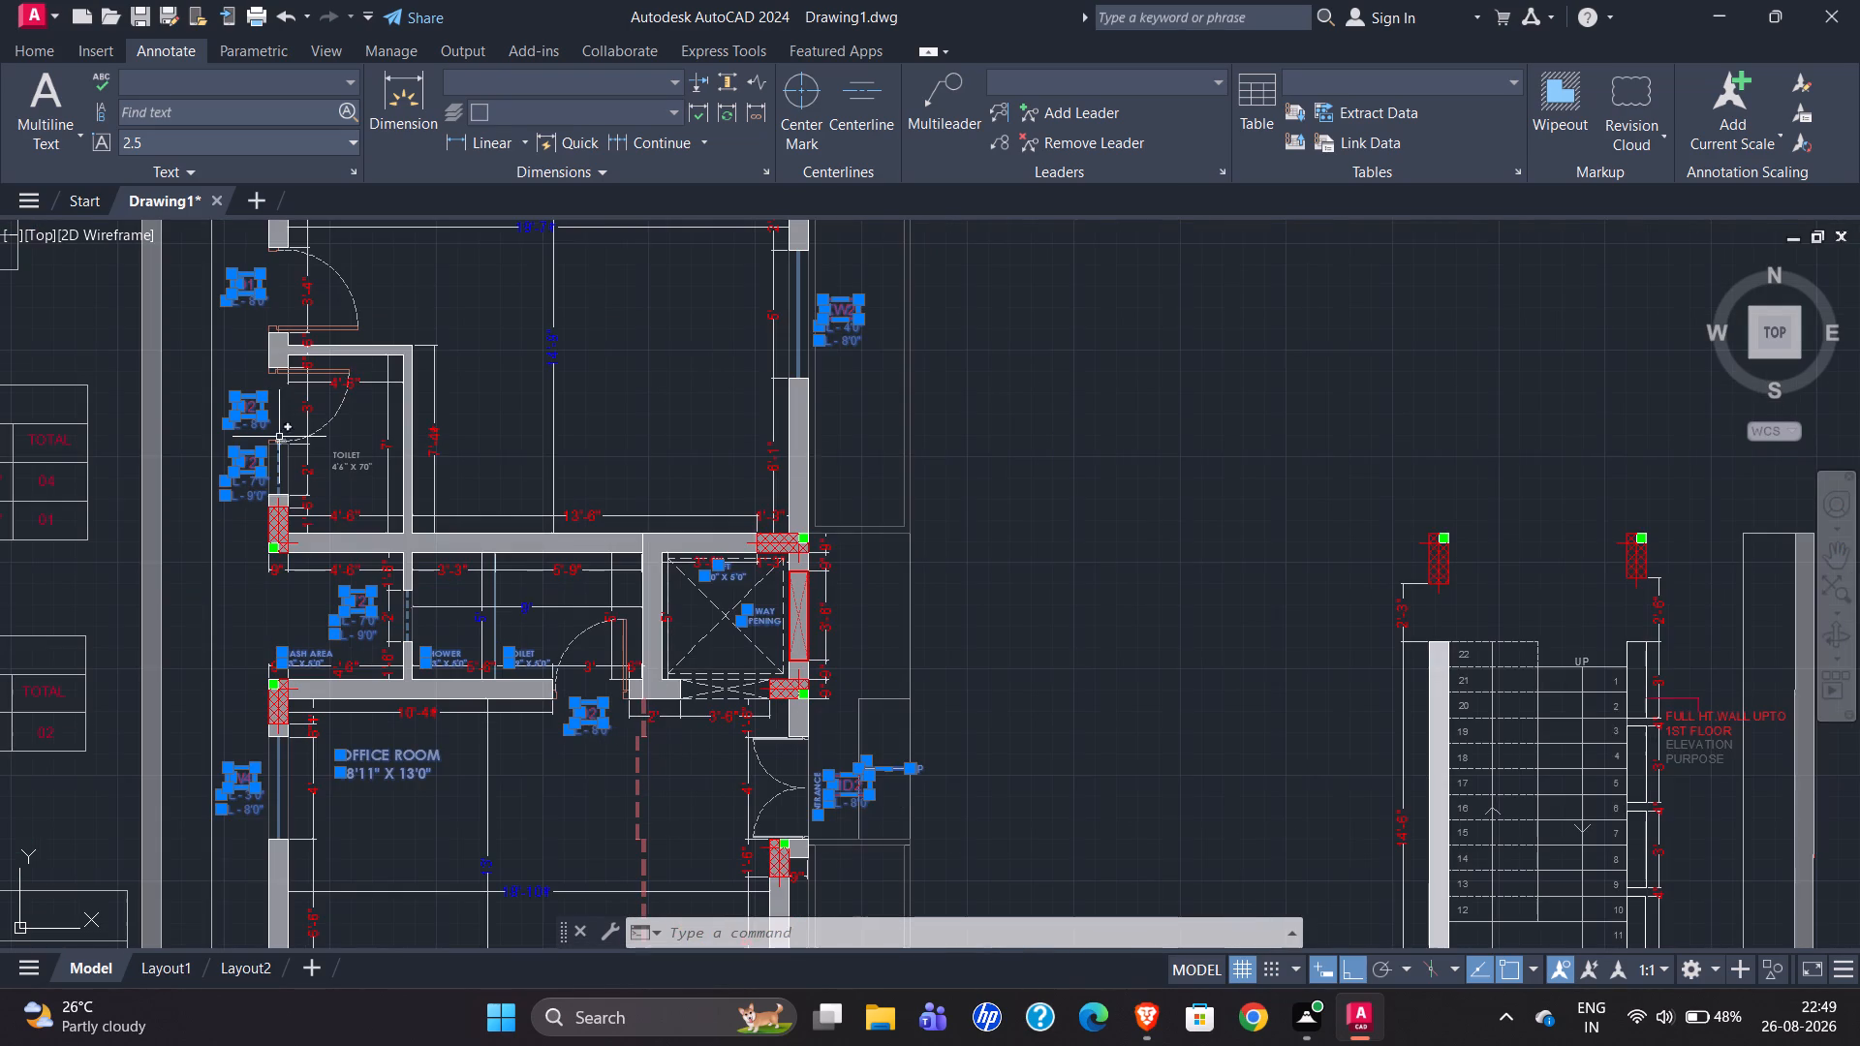
scroll(327, 438, up, 4)
drag(322, 475, 361, 571)
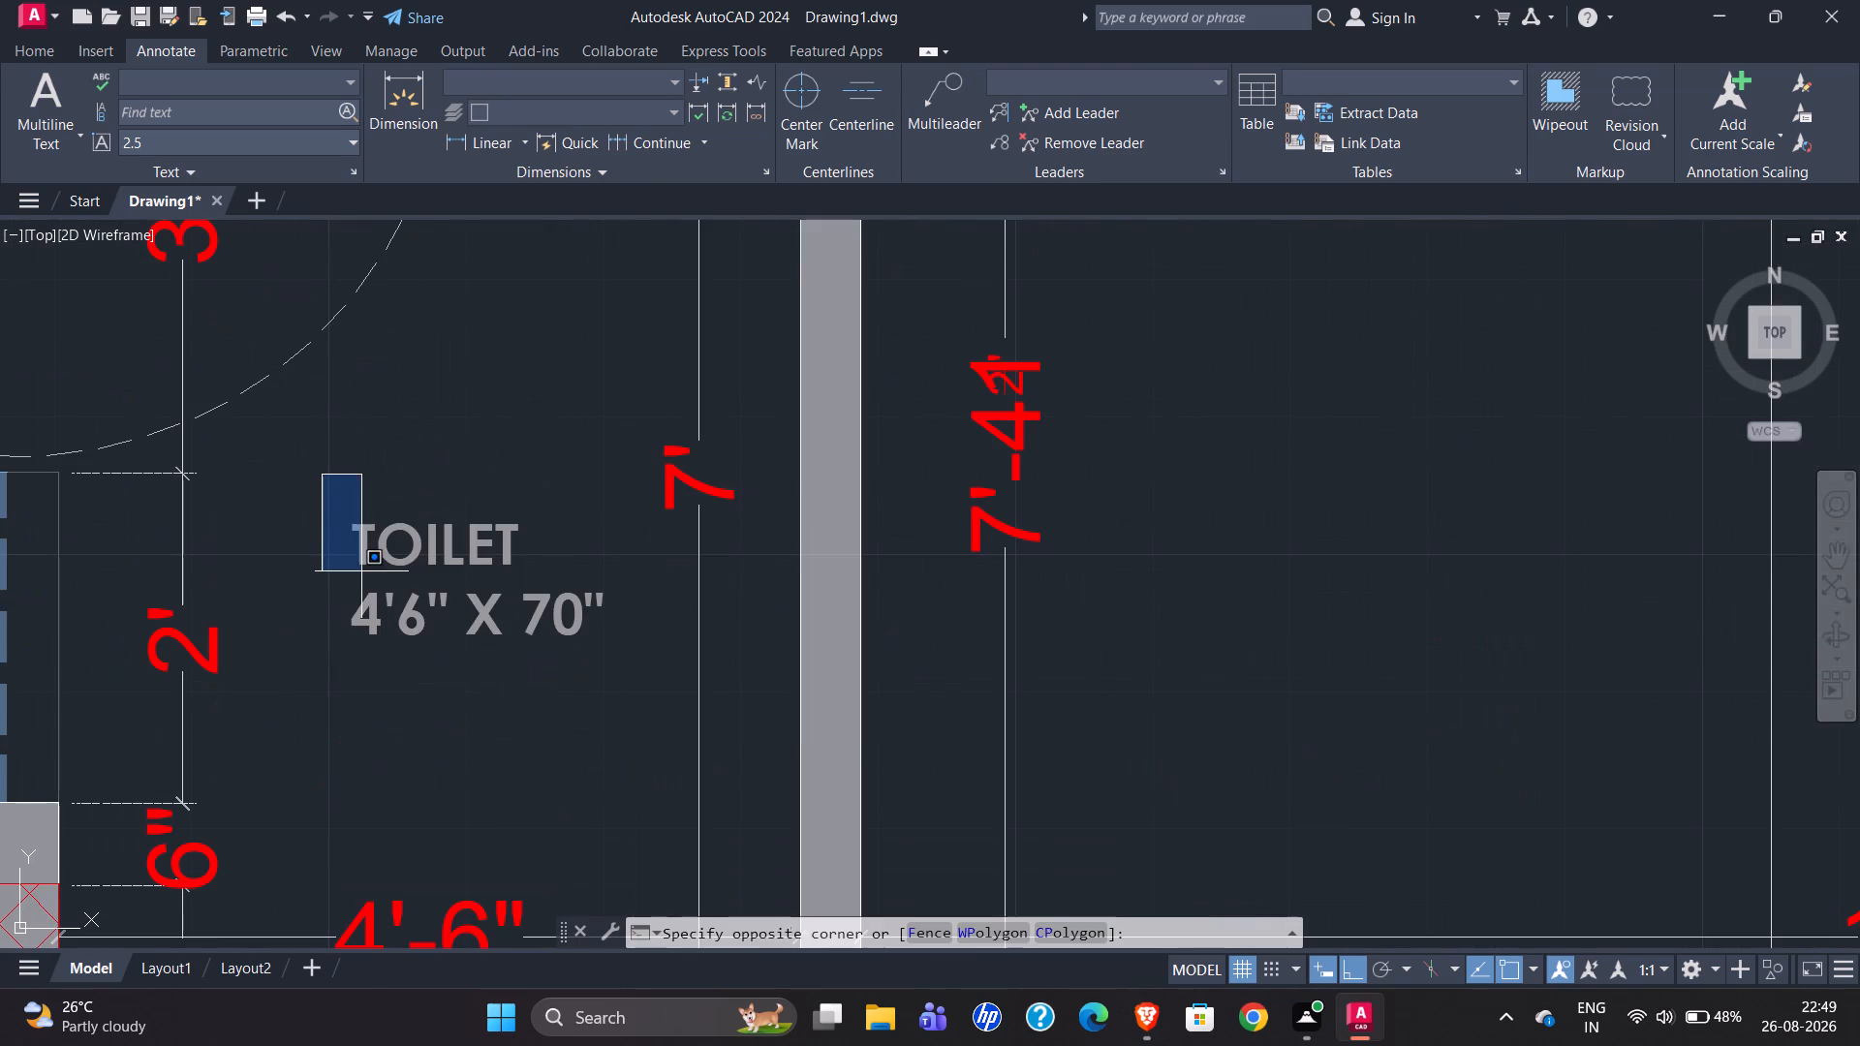
click(628, 721)
Add the SERVANT ROOM label and its 19'8" X 14'9" size text to the selection.
scroll(437, 787, down, 3)
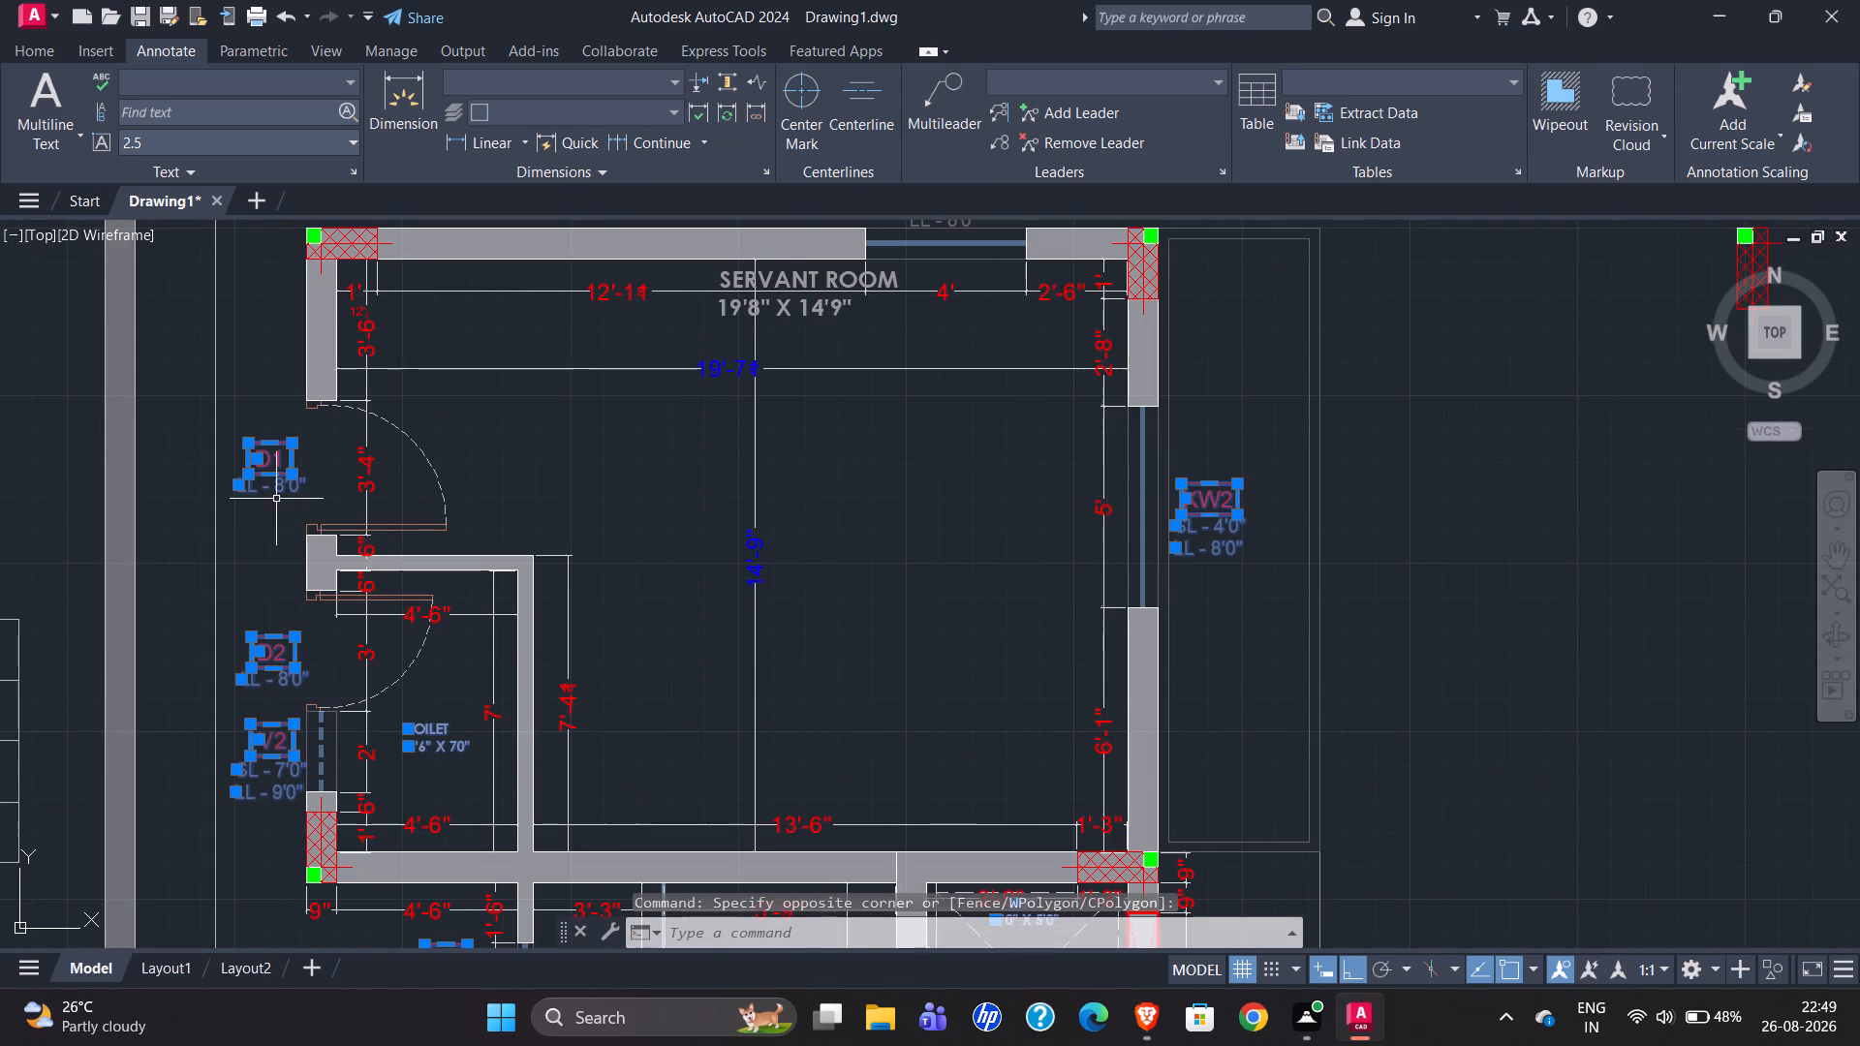
scroll(335, 602, down, 1)
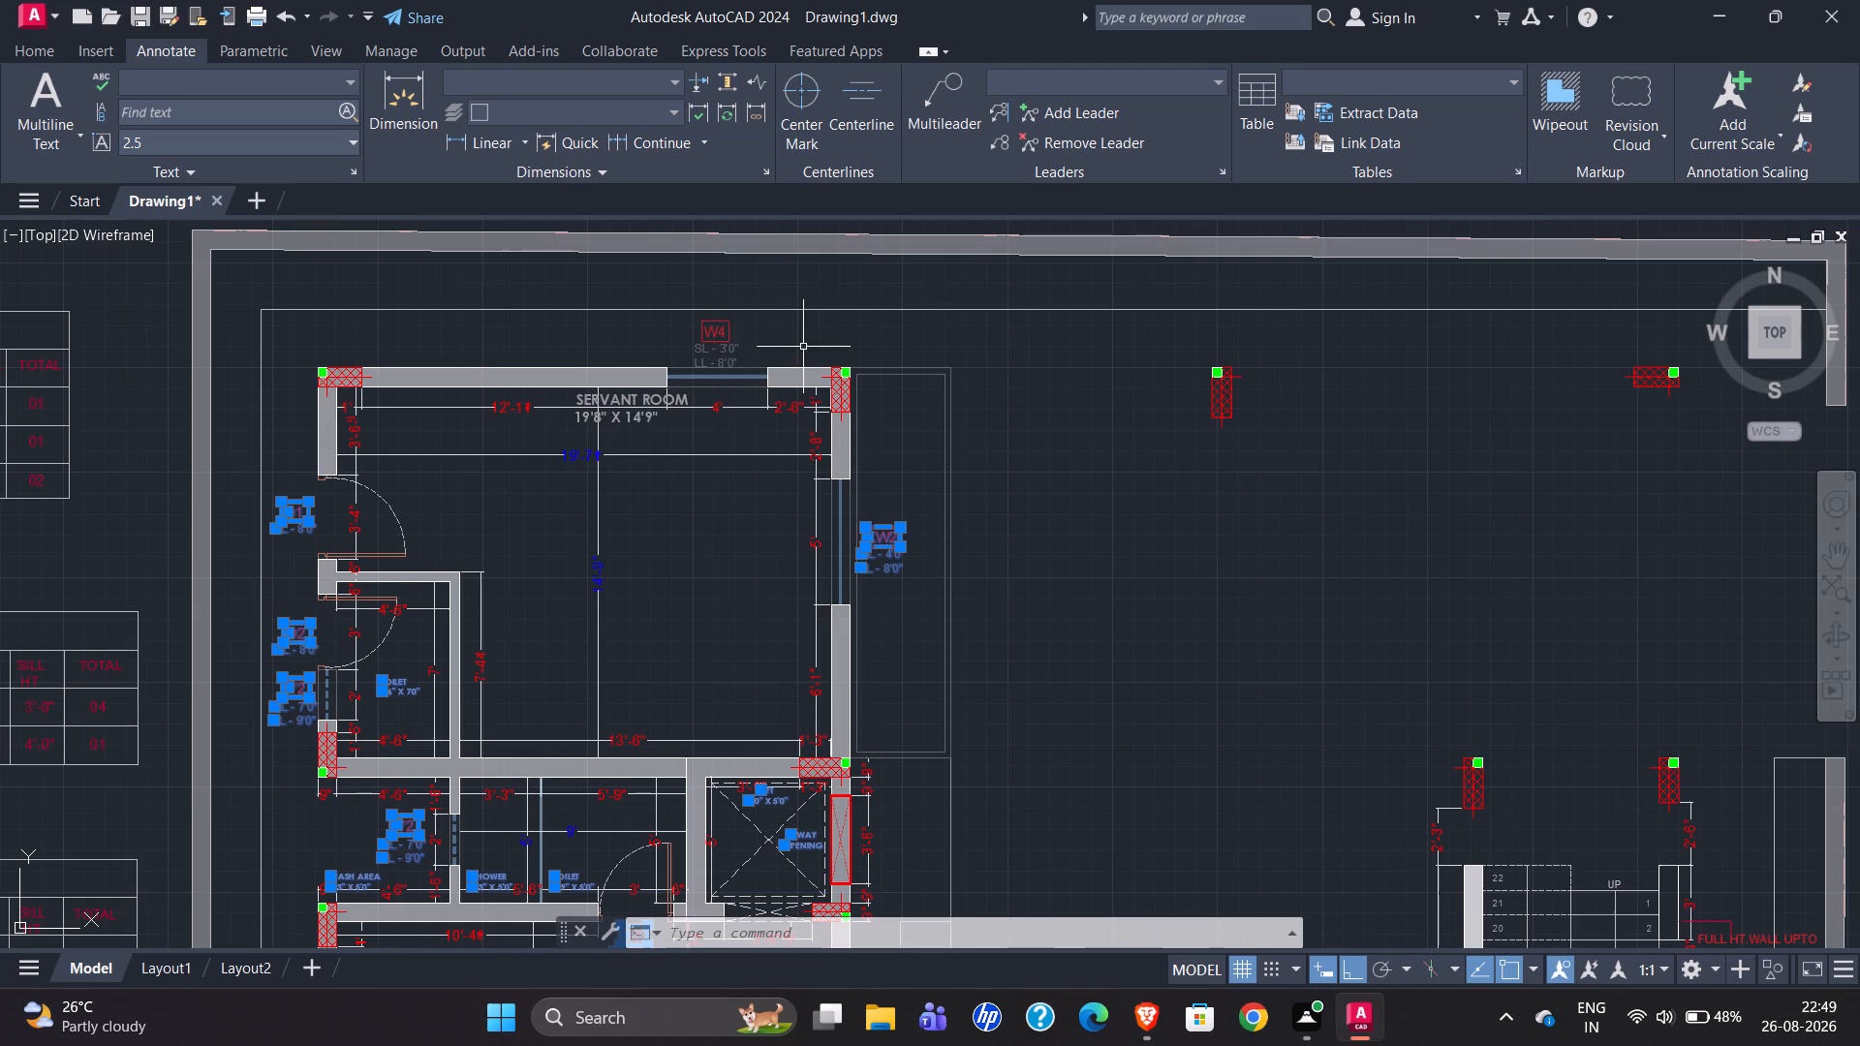
scroll(663, 388, up, 3)
click(617, 424)
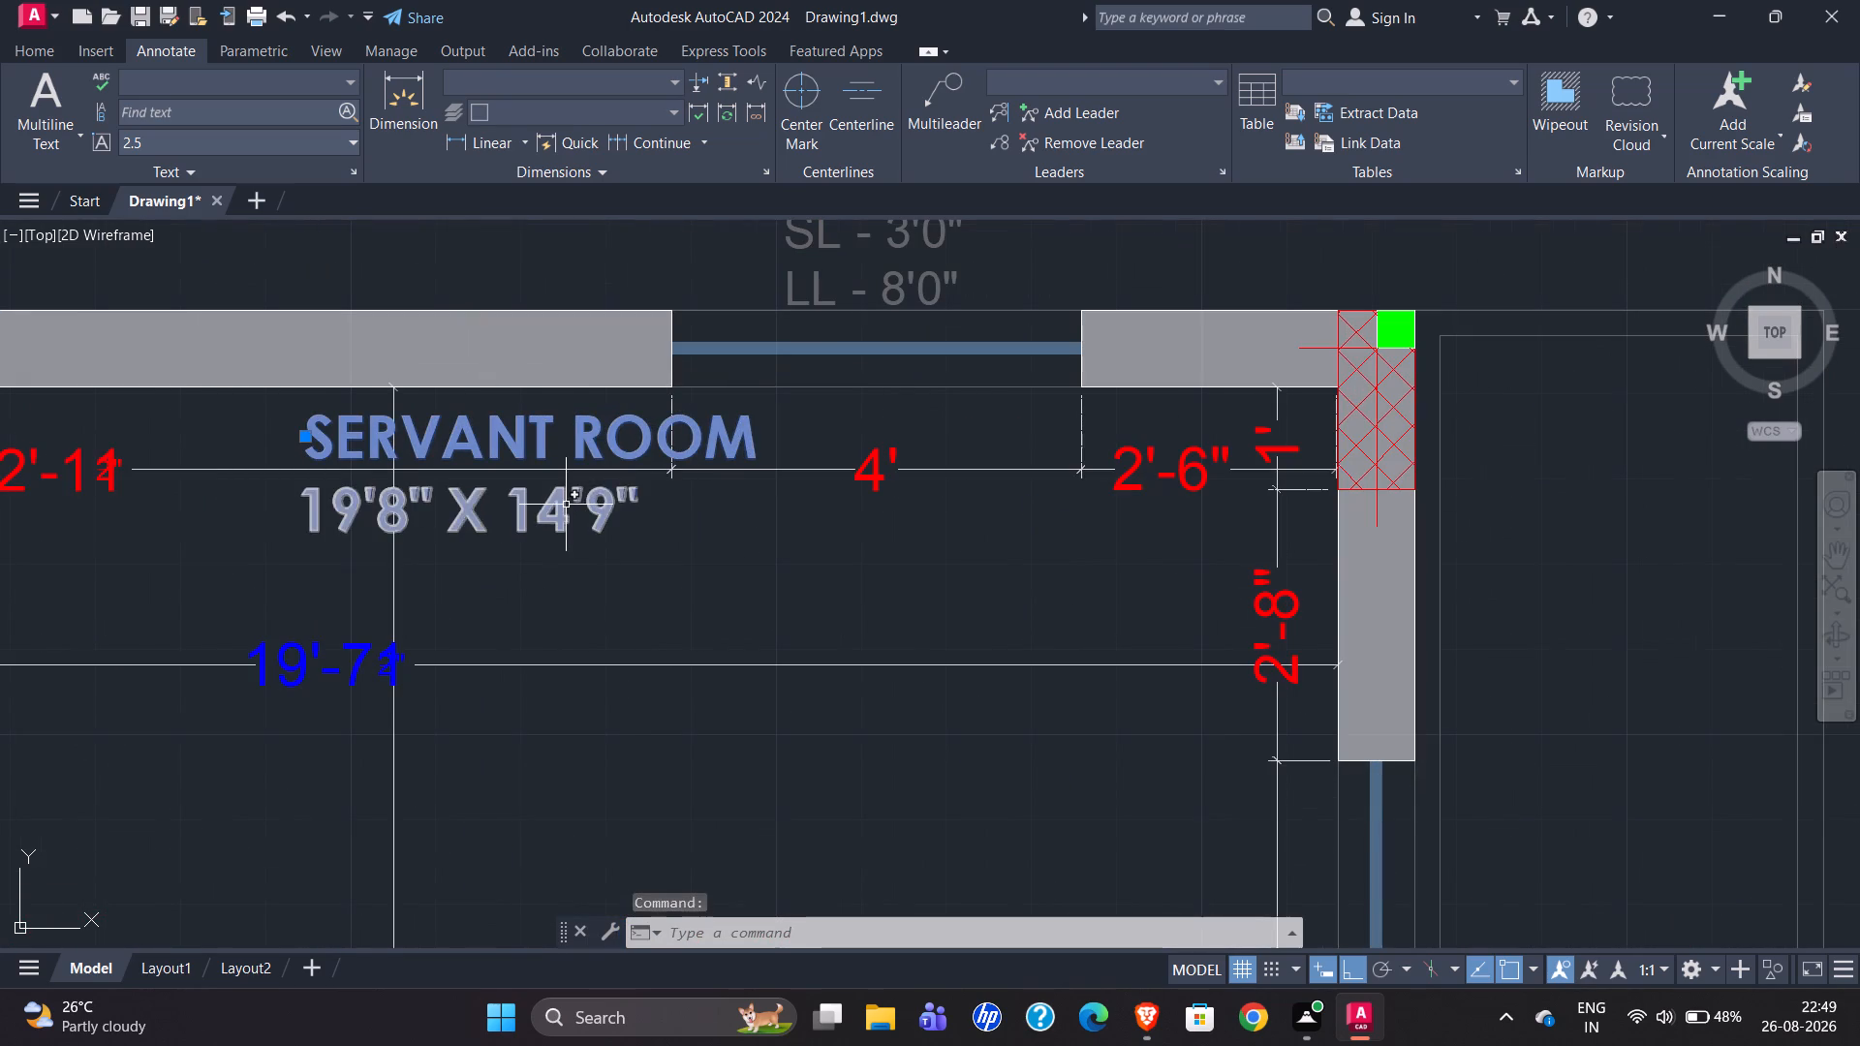
click(566, 505)
Add the W4 window tag with its SL and LL texts north of the servant room to the selection.
scroll(702, 498, down, 2)
scroll(783, 396, up, 3)
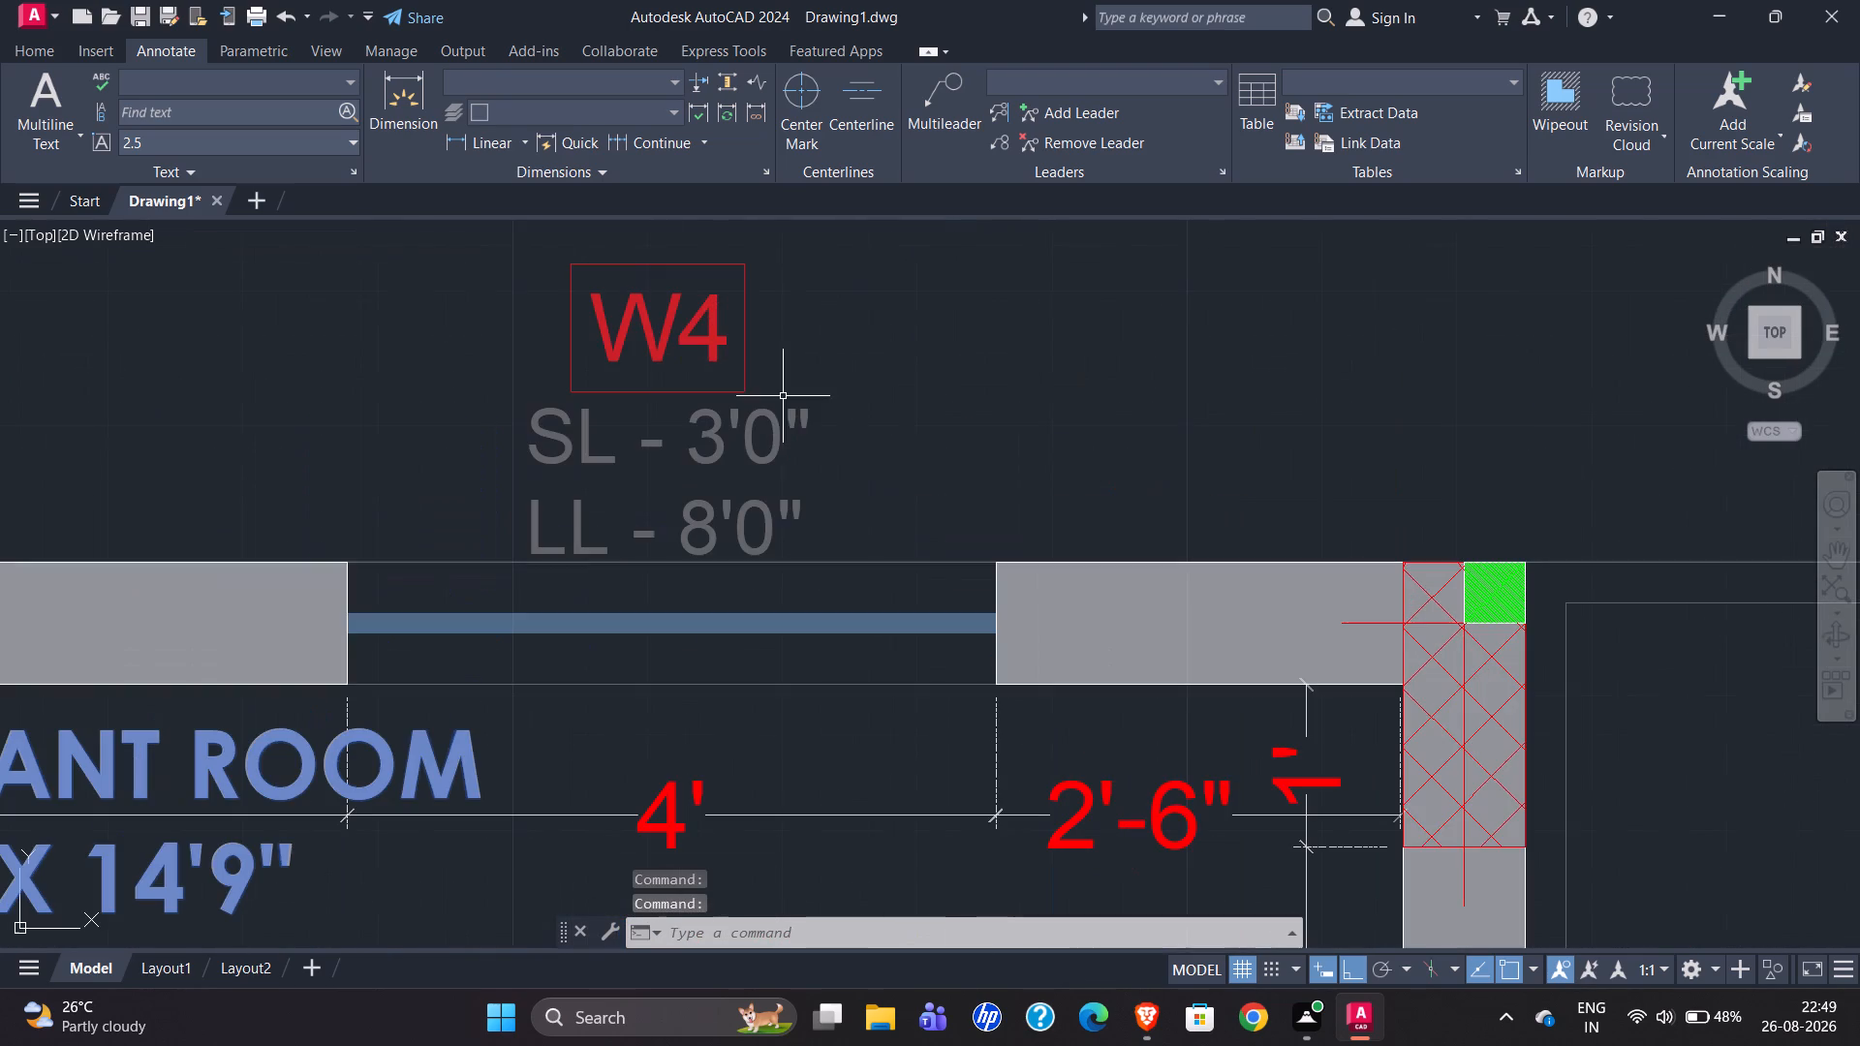
click(530, 239)
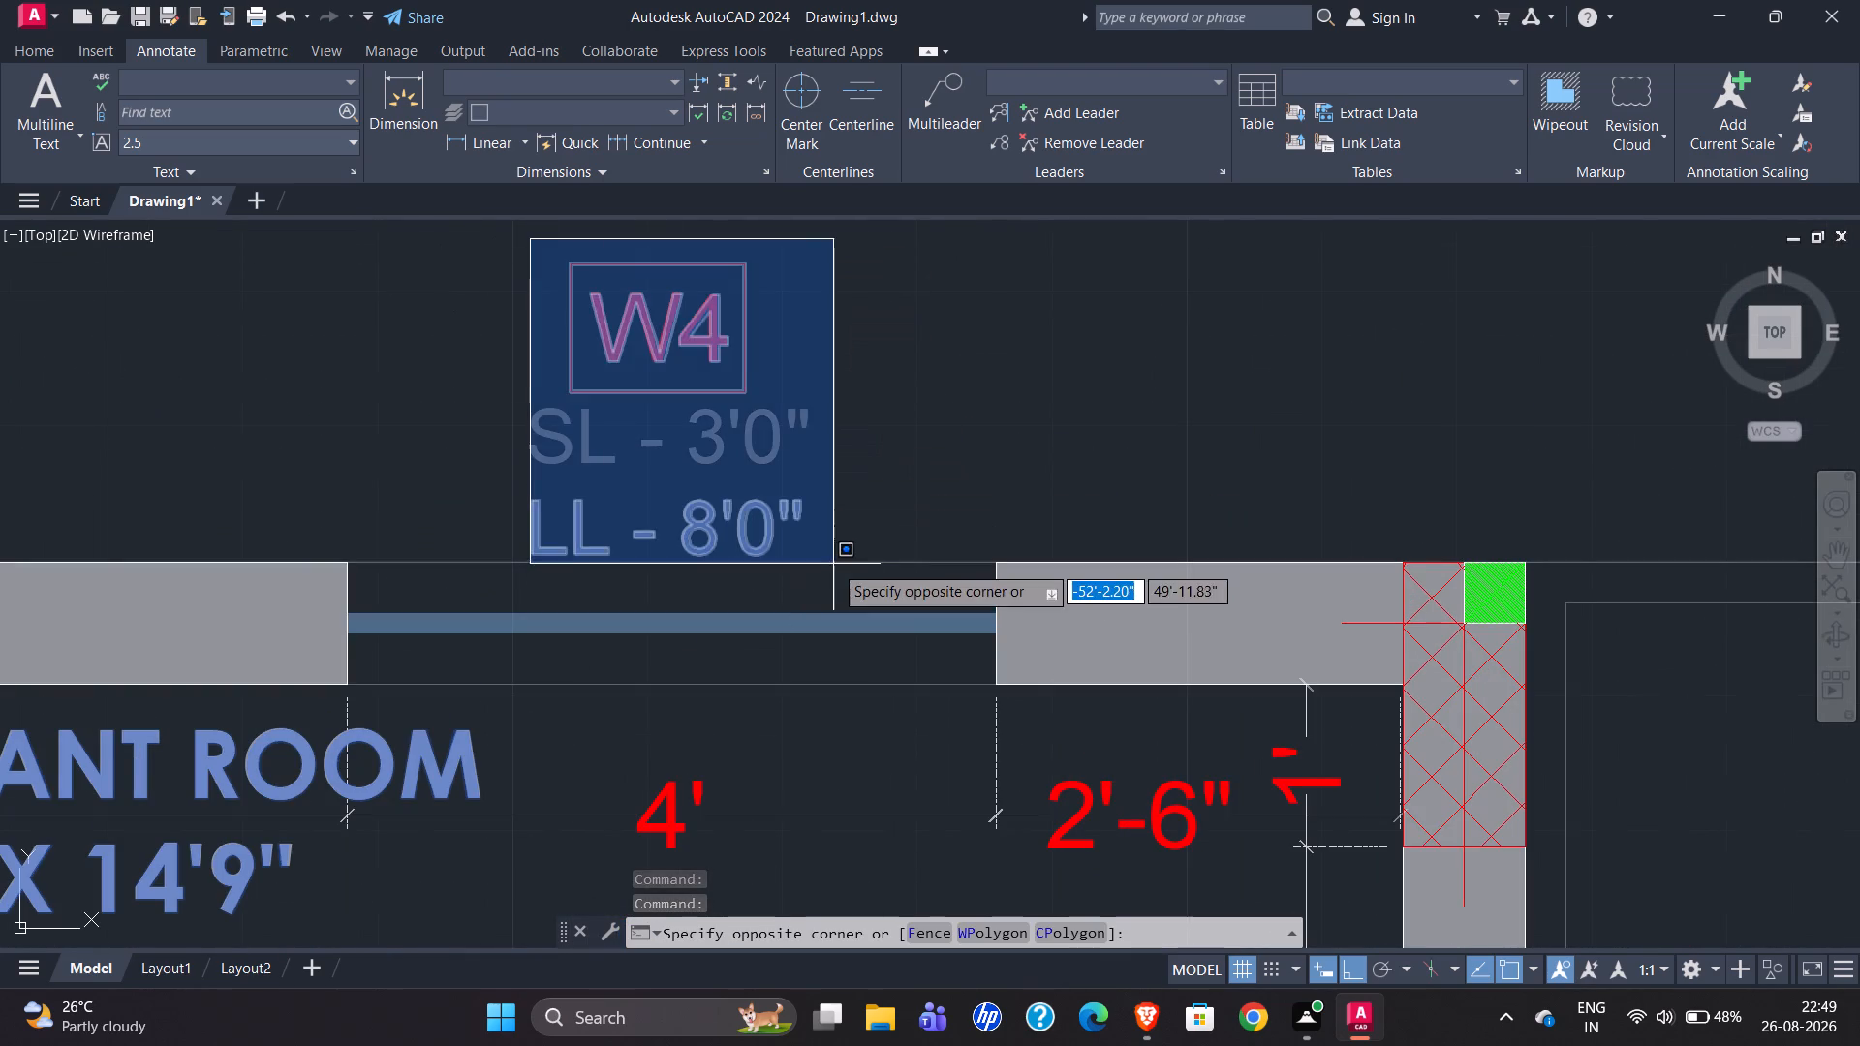
click(833, 564)
click(734, 444)
click(753, 448)
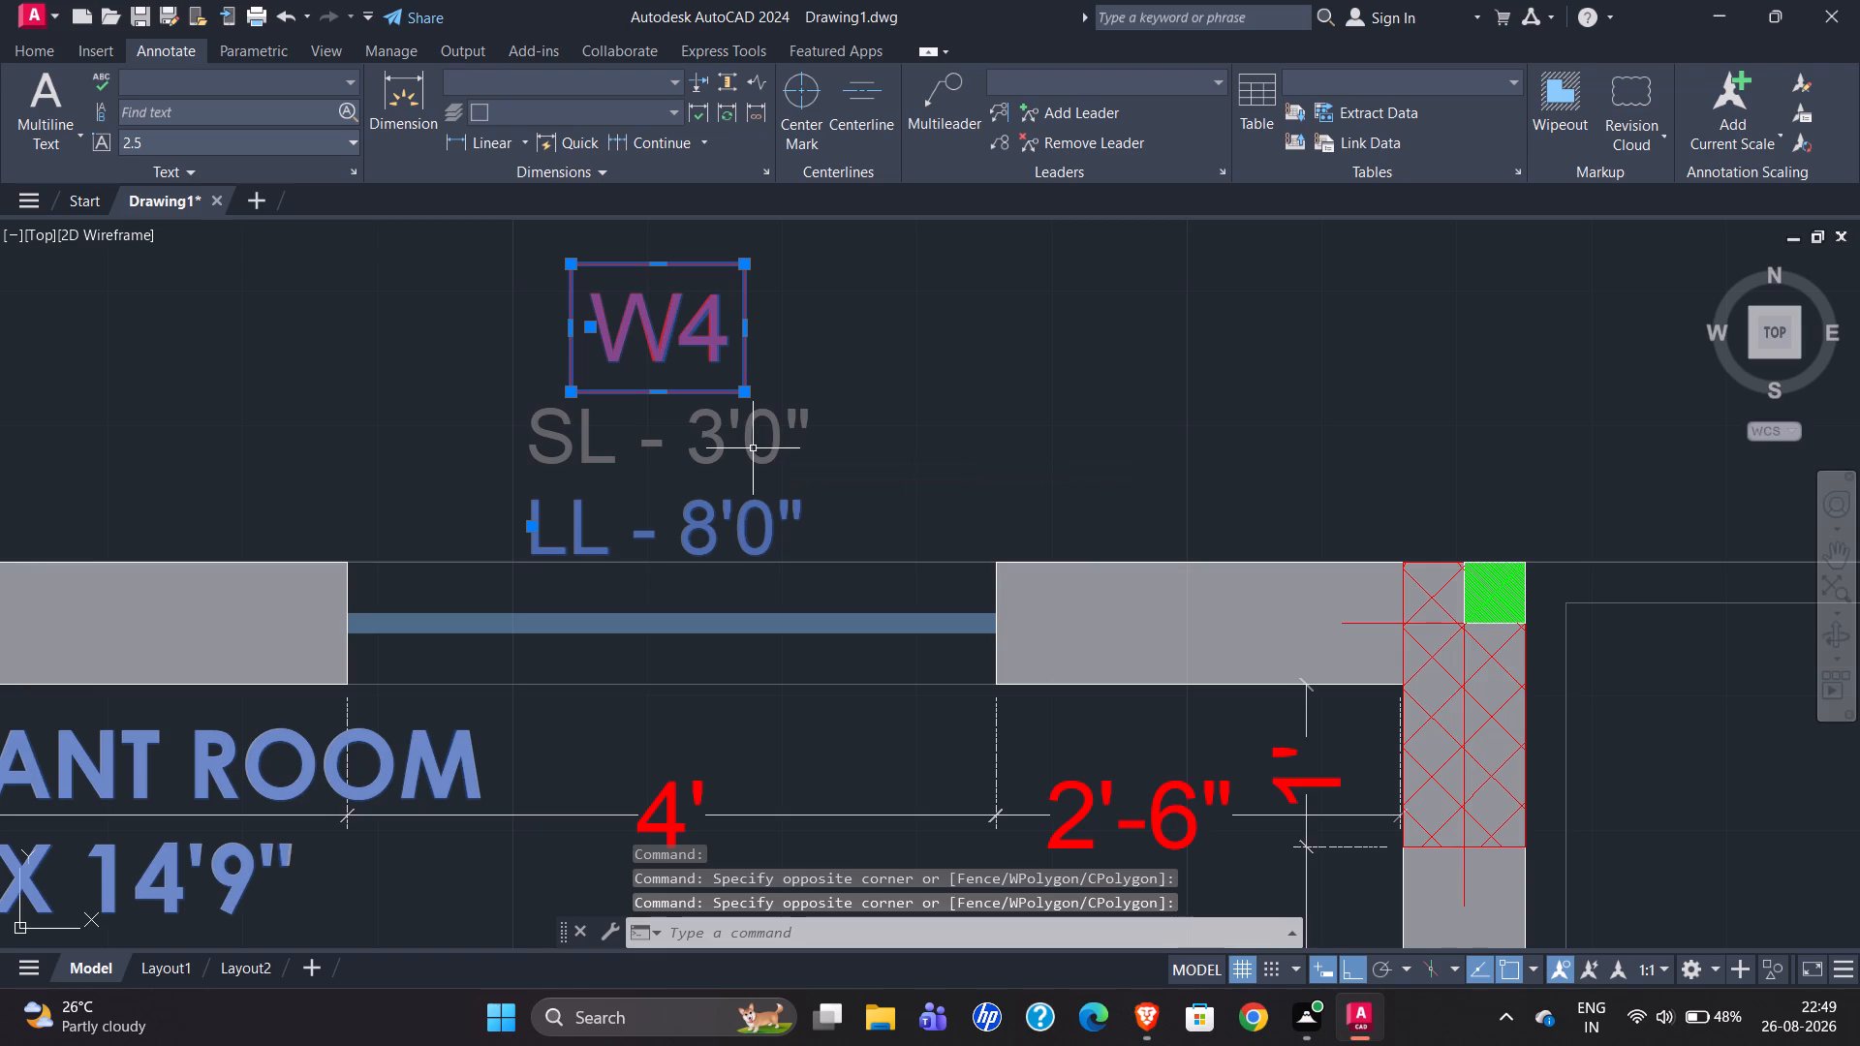
click(748, 451)
Add the staircase's FULL HT.WALL UPTO 1ST FLOOR ELEVATION PURPOSE note and its leader arrow to the selection.
scroll(372, 413, down, 3)
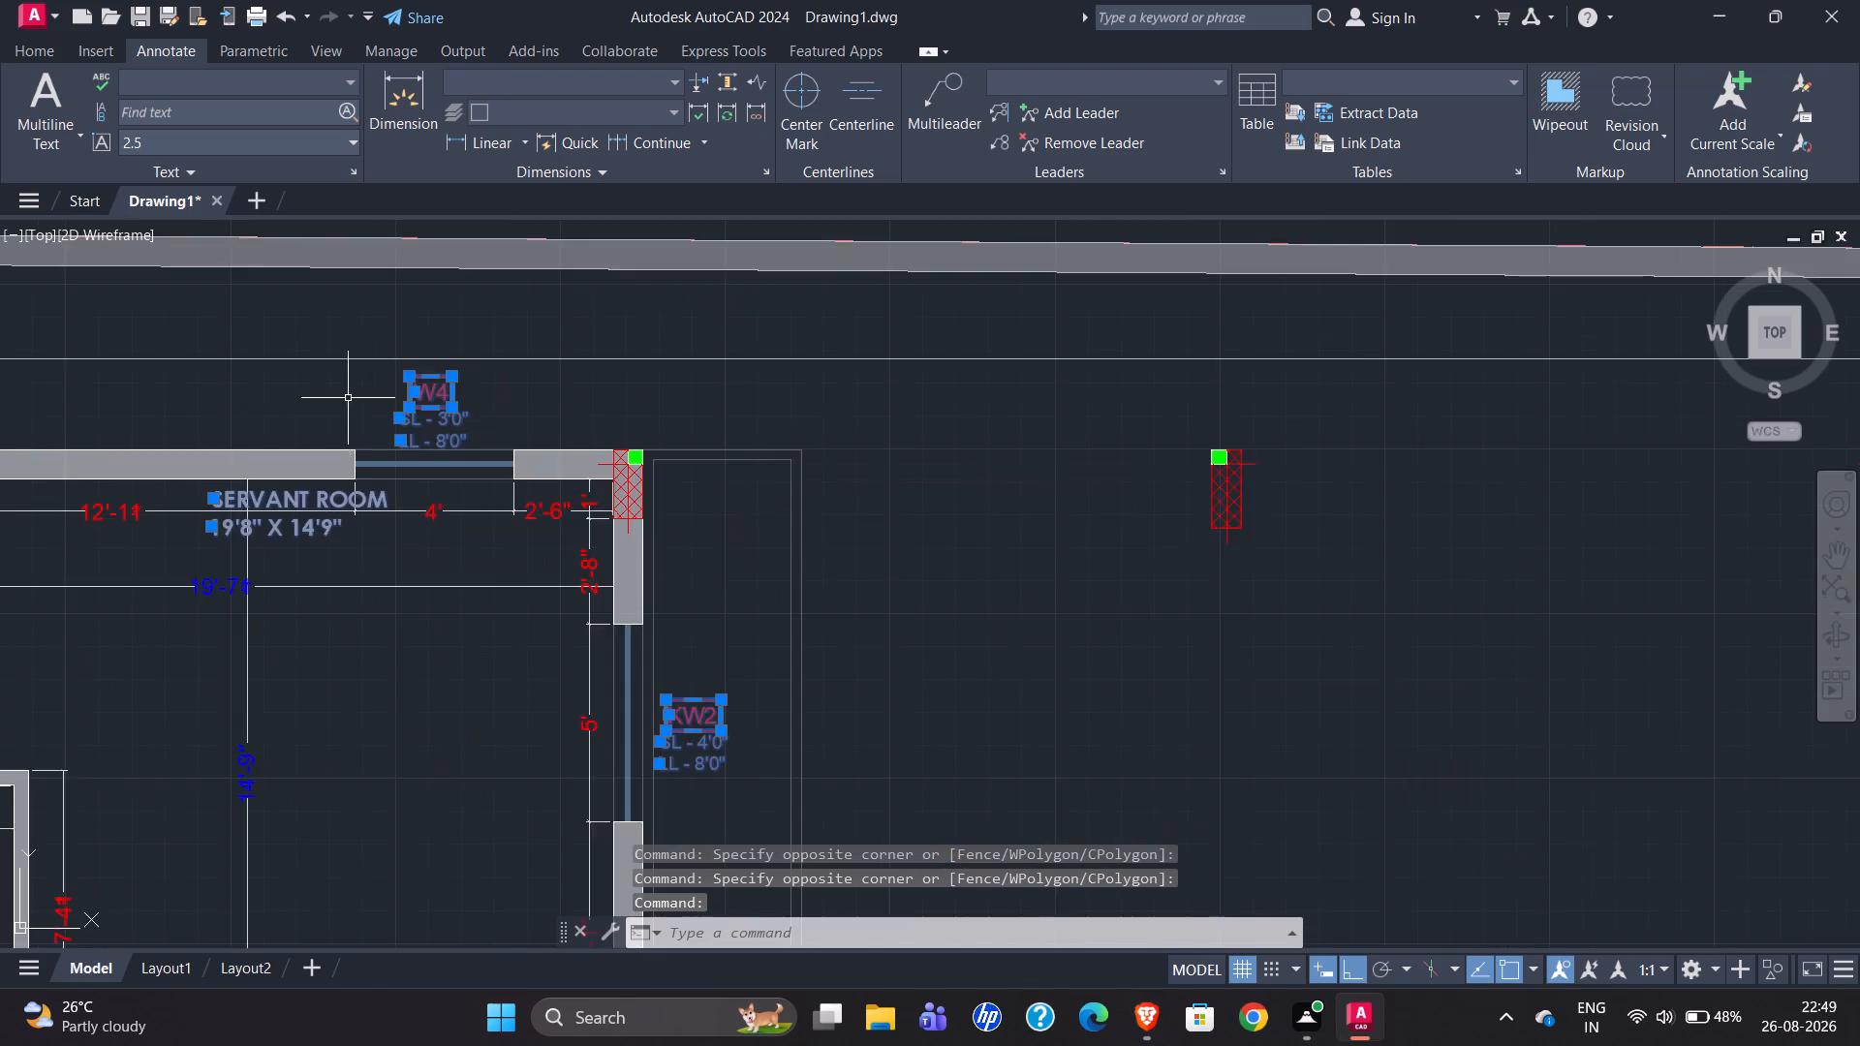
scroll(348, 398, down, 2)
scroll(518, 366, down, 2)
scroll(675, 608, up, 3)
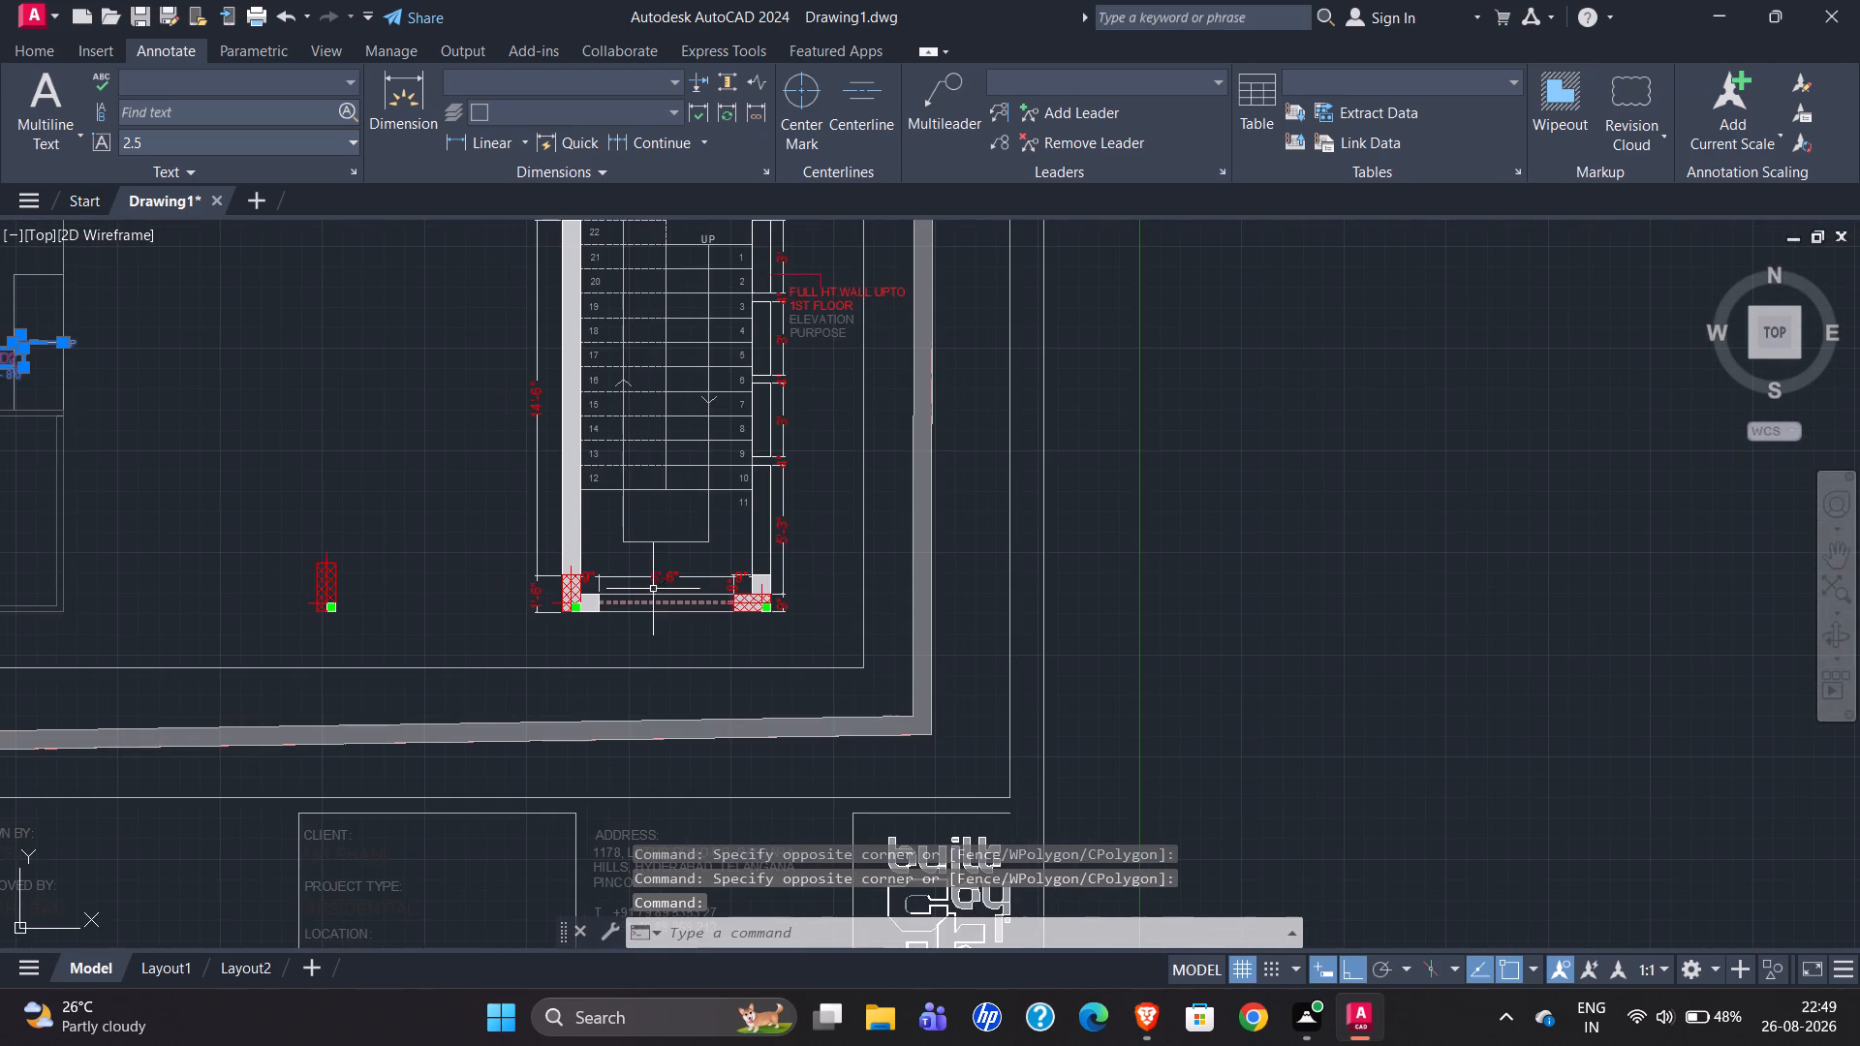
scroll(638, 668, down, 1)
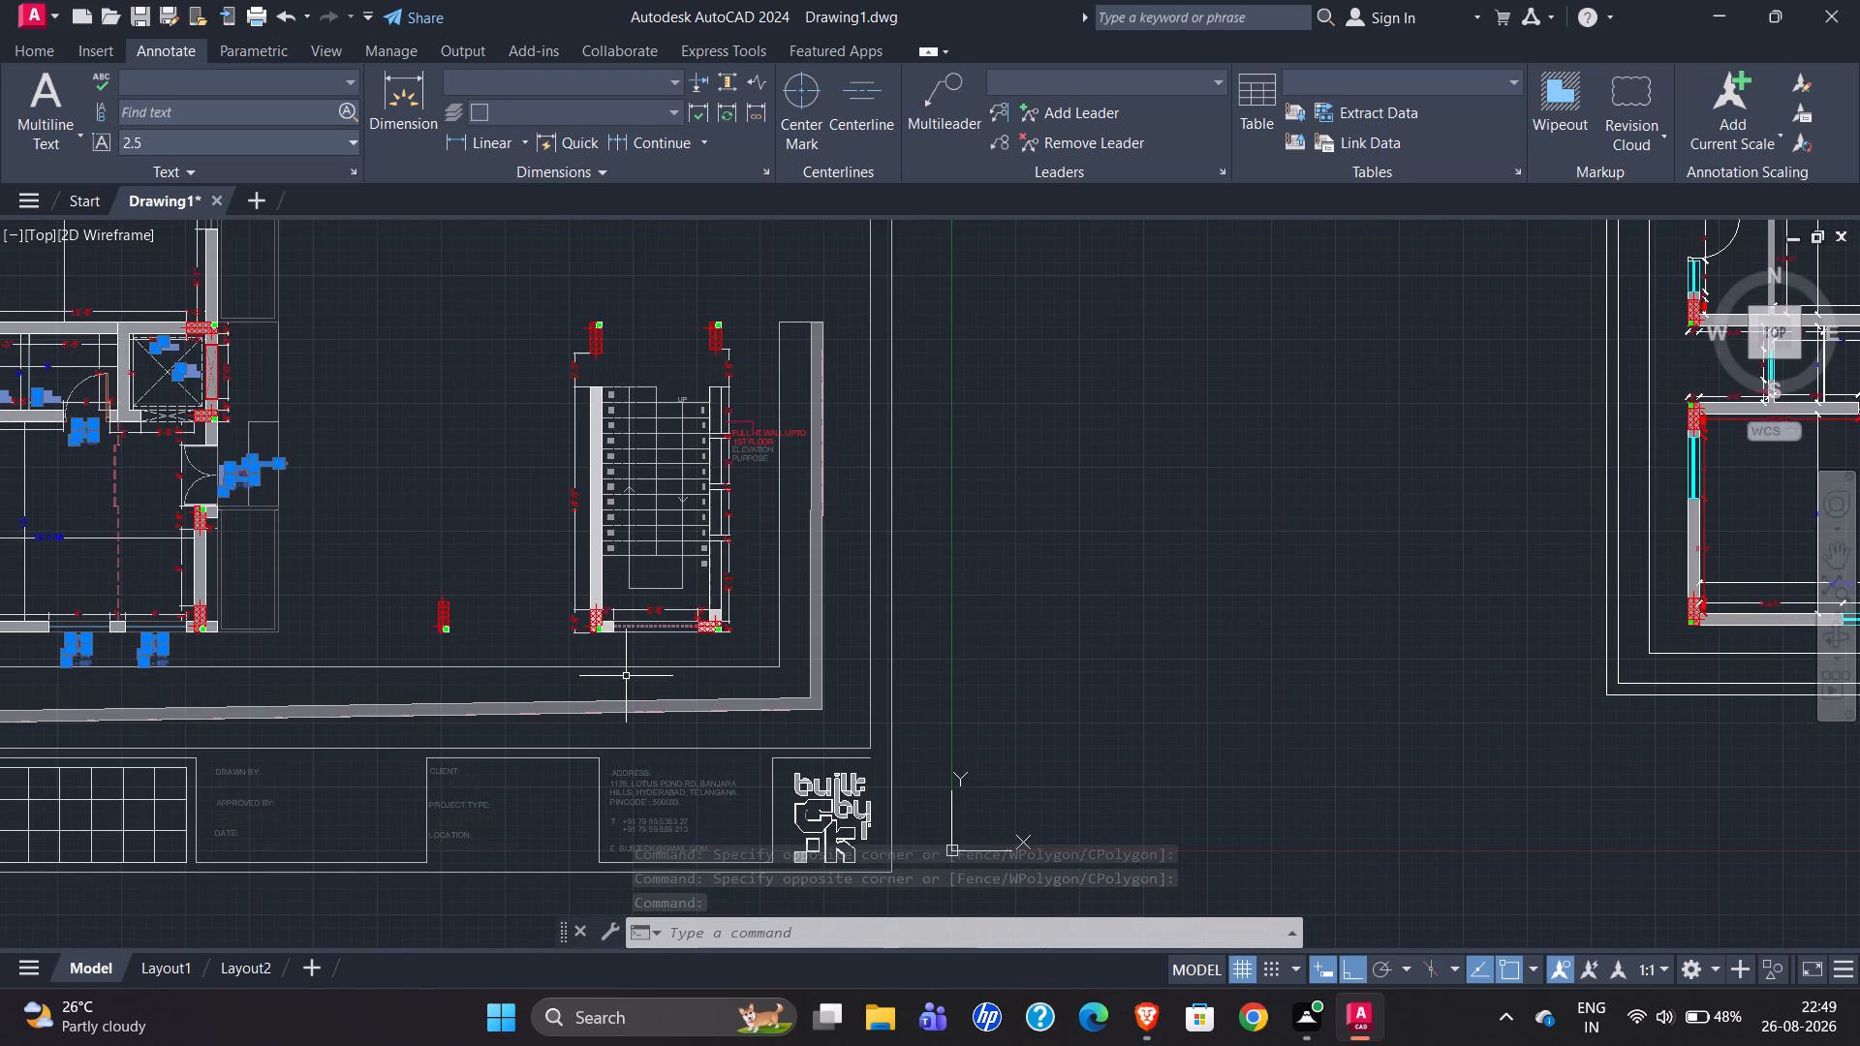
scroll(747, 424, up, 5)
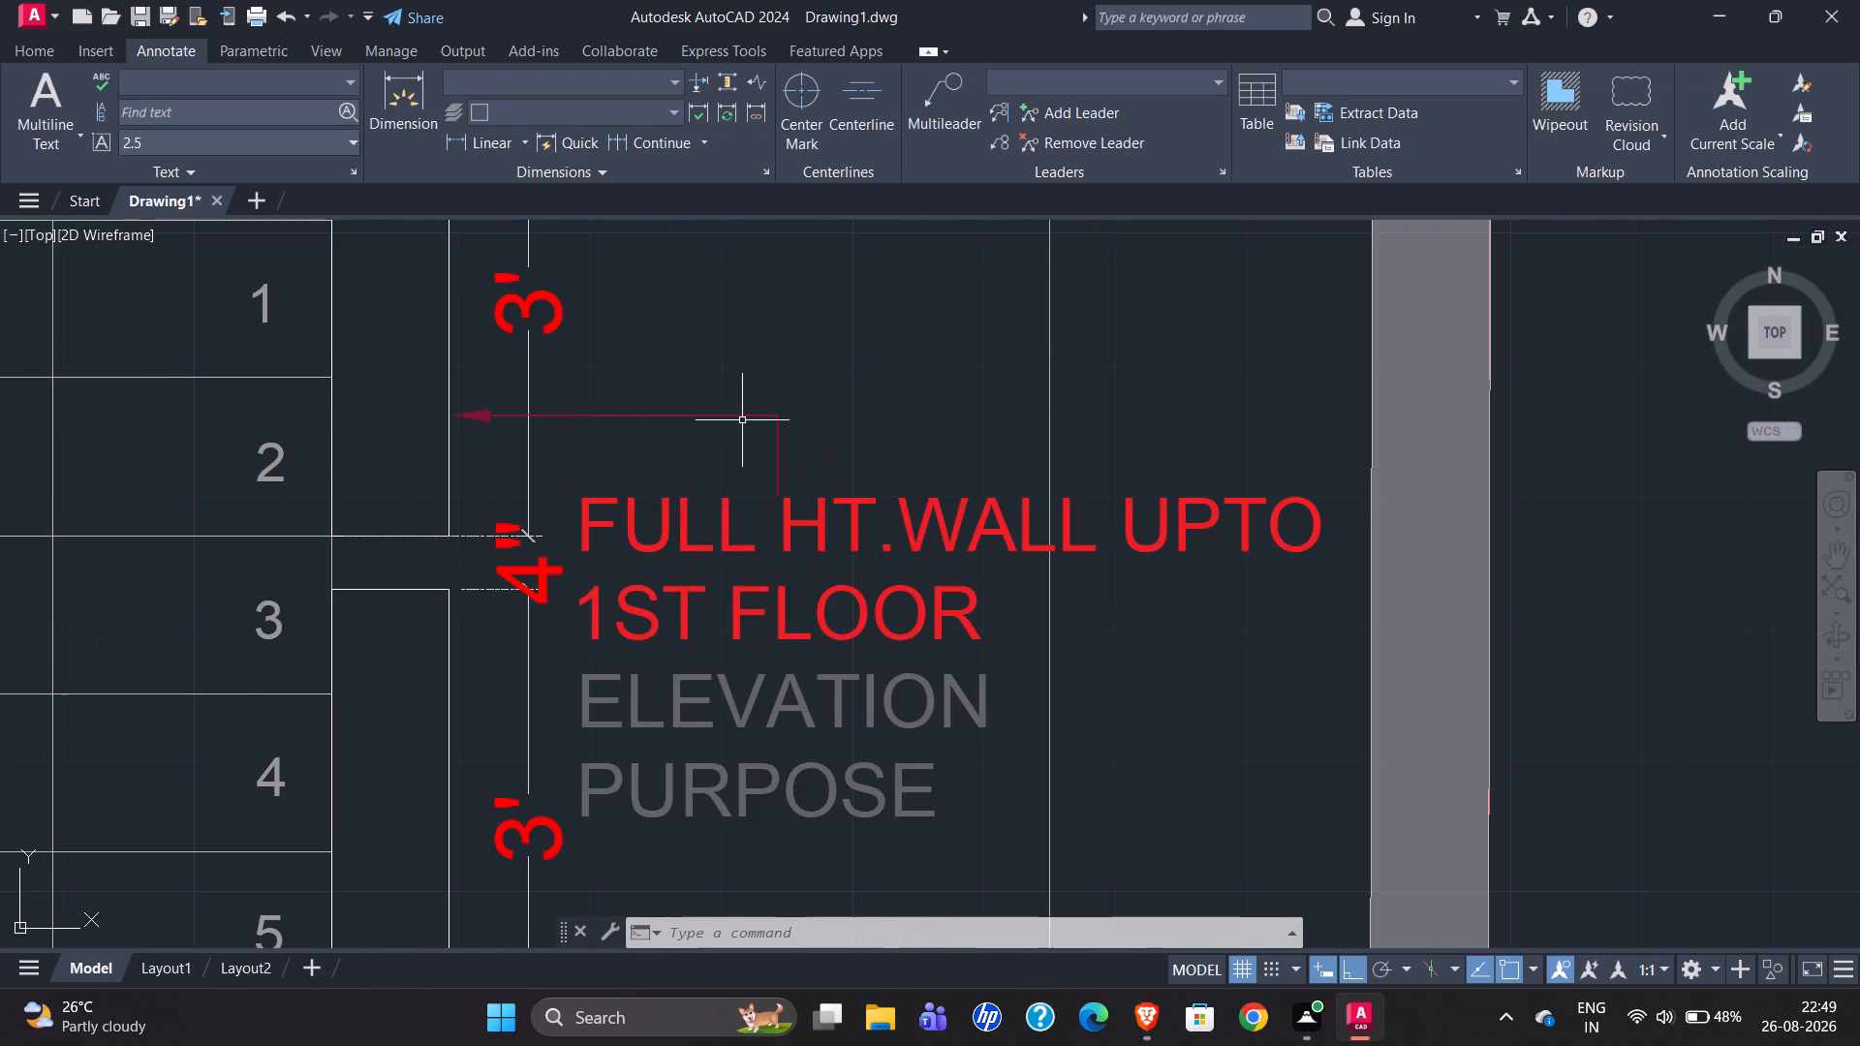
click(487, 417)
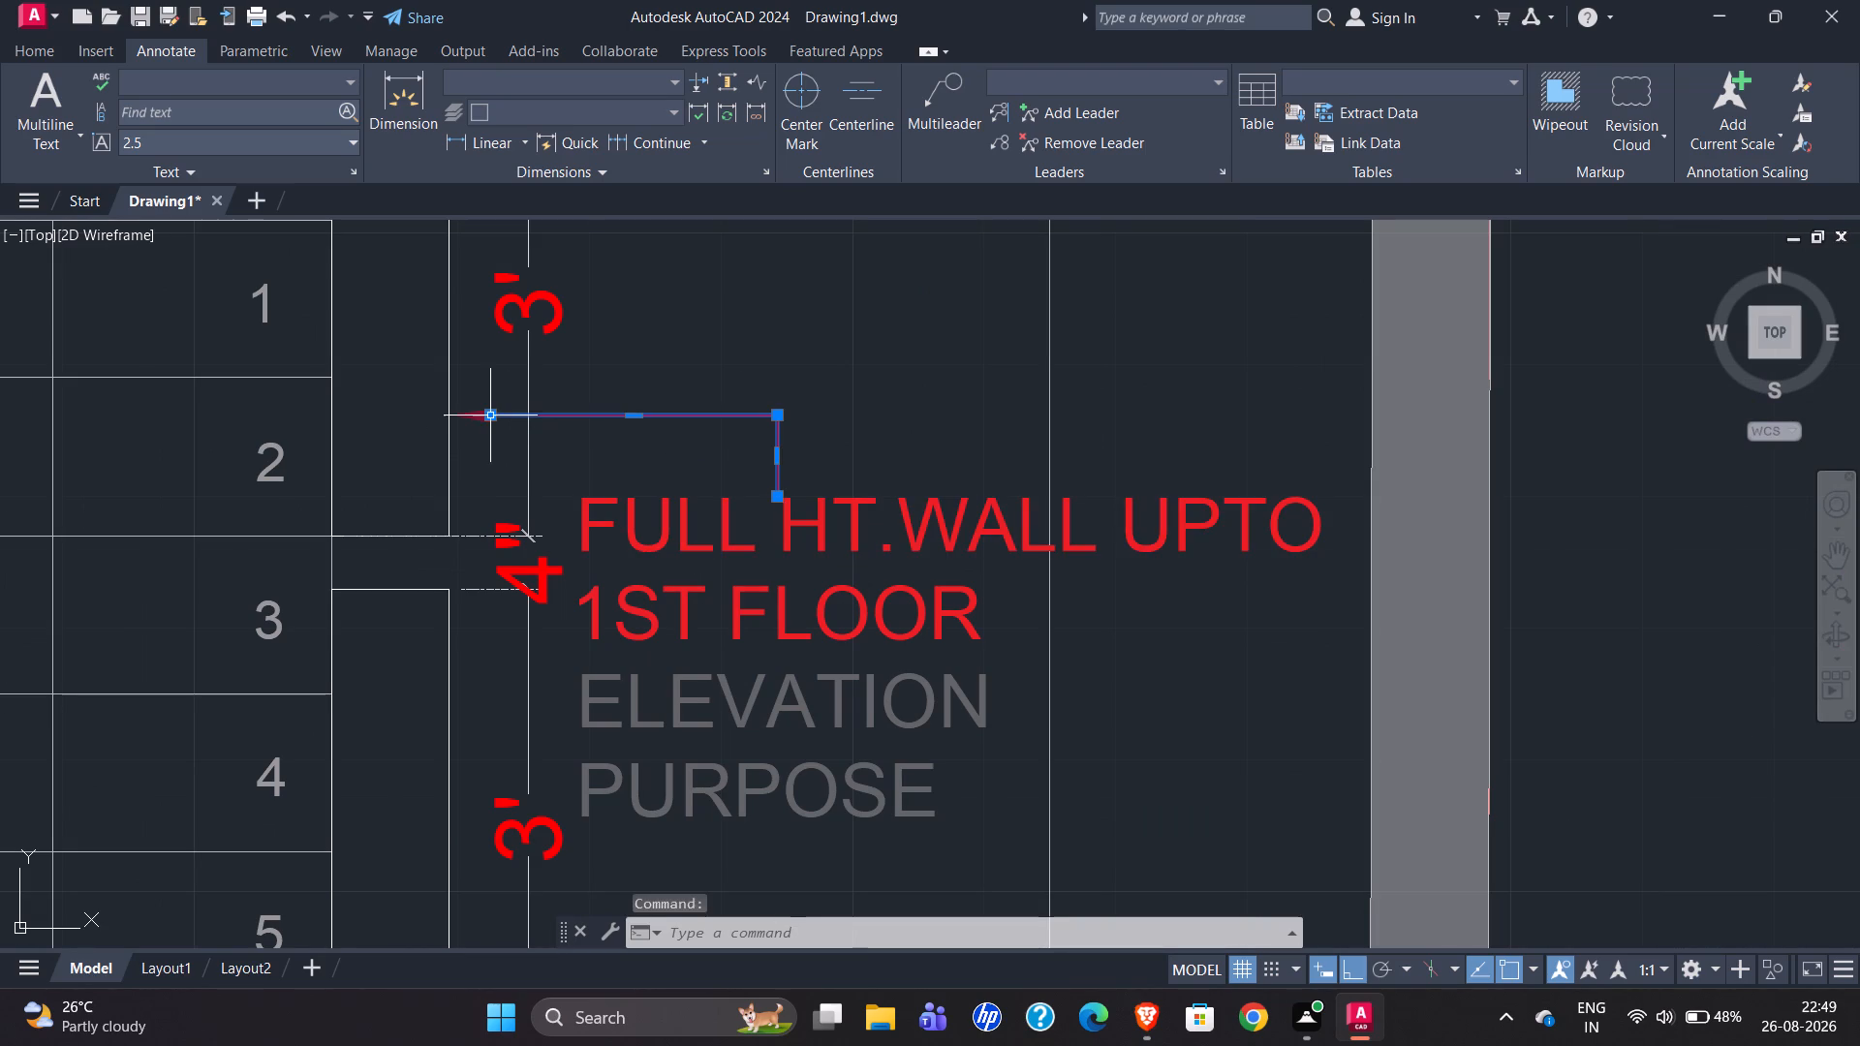
scroll(465, 416, up, 1)
click(467, 418)
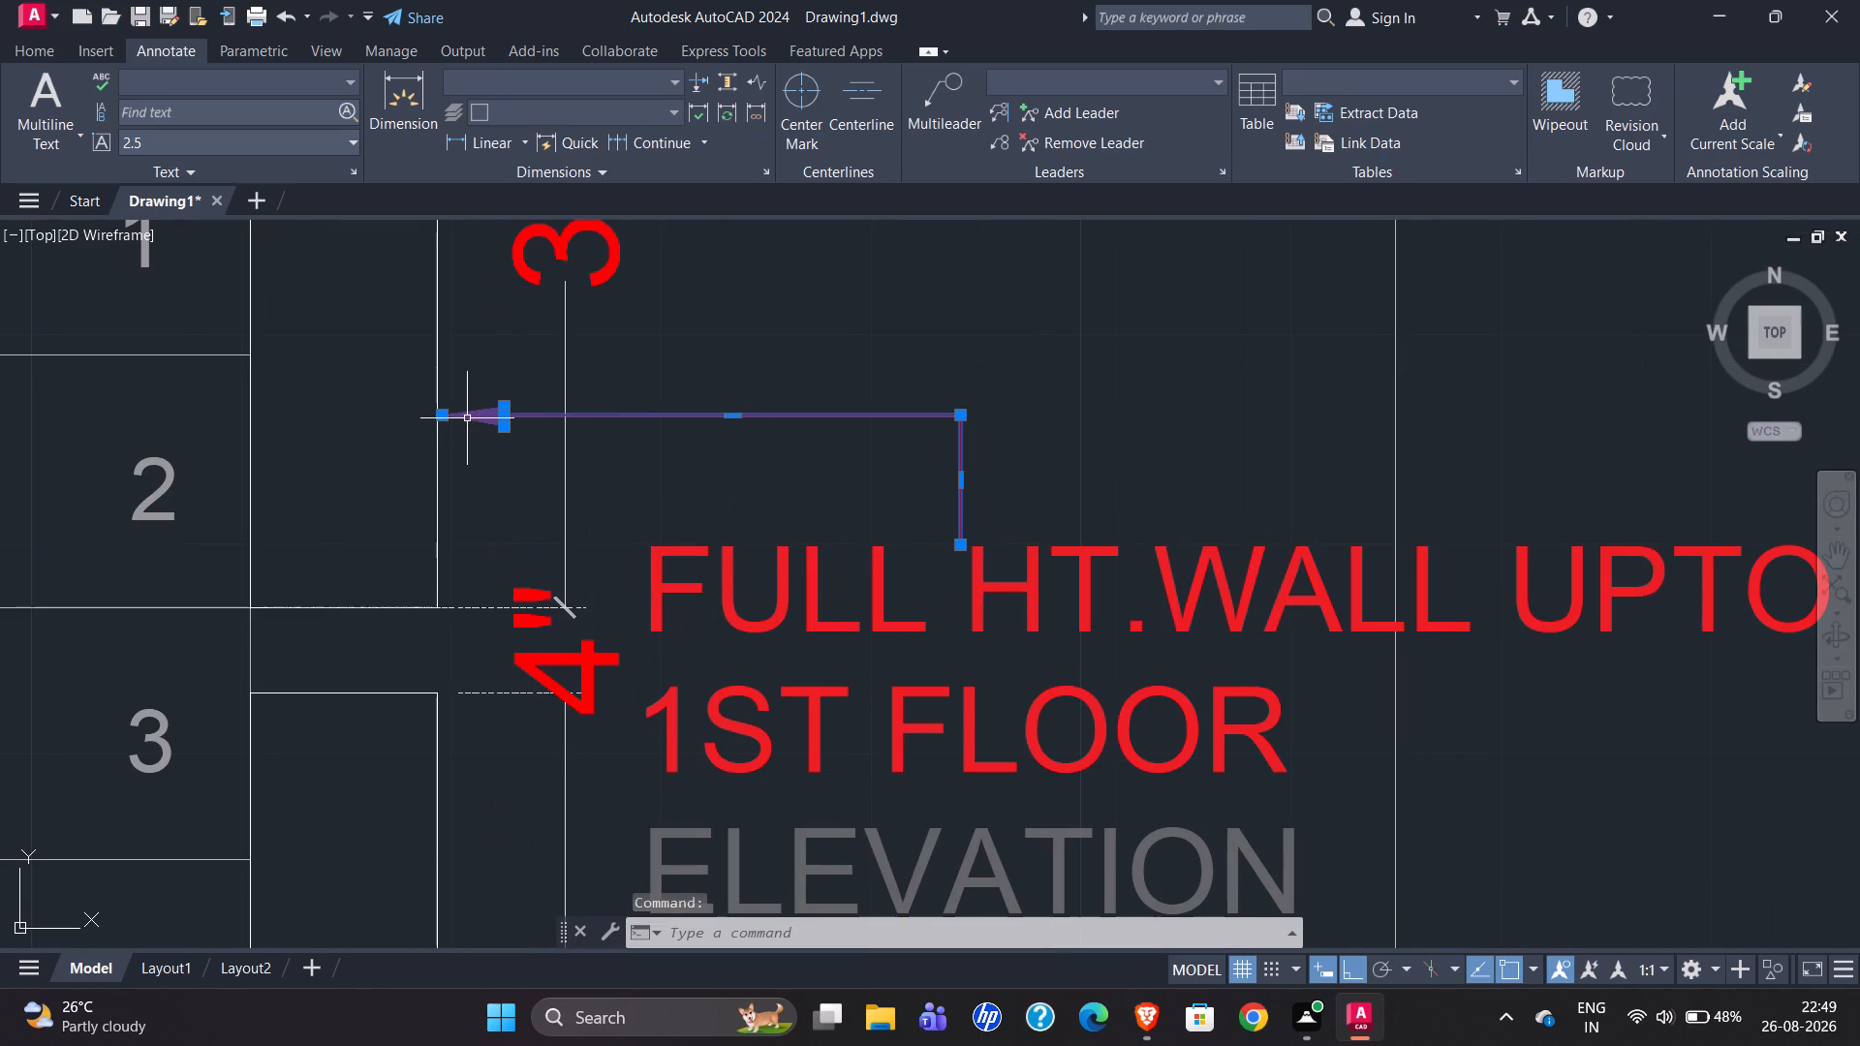
scroll(728, 382, down, 1)
click(664, 458)
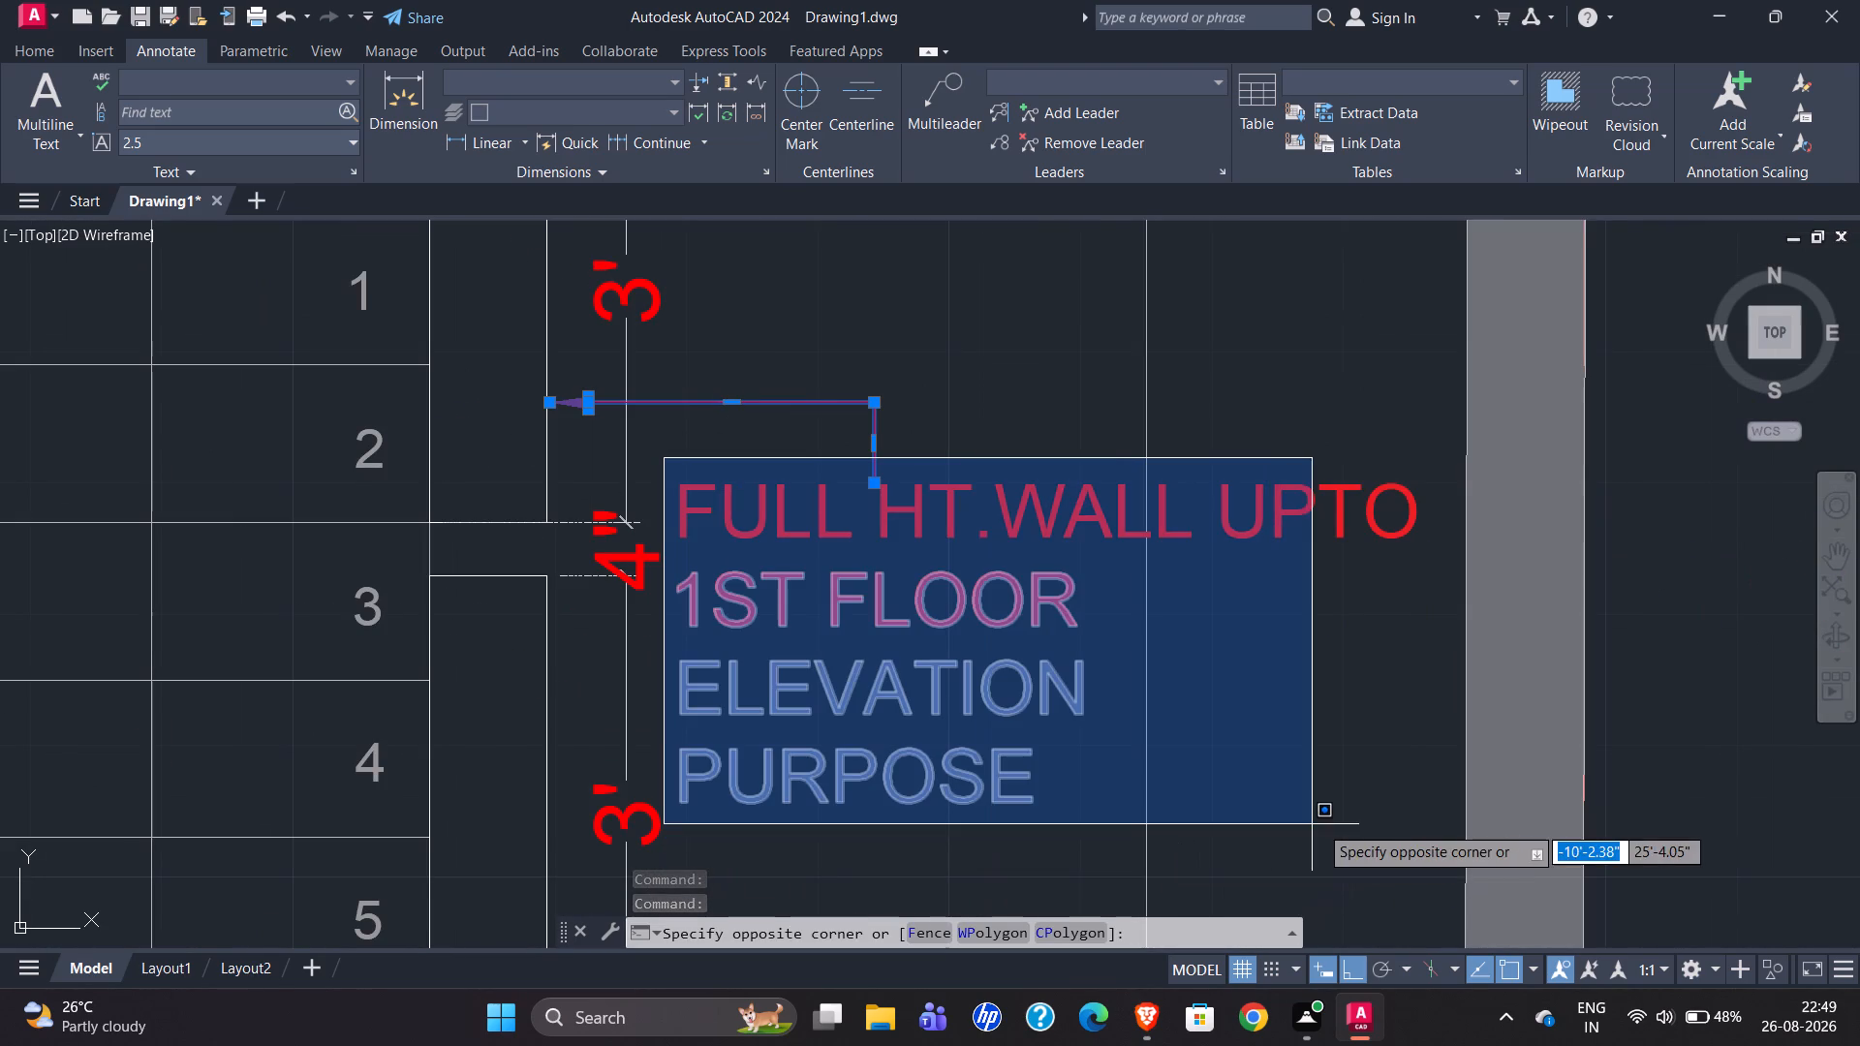
click(1431, 828)
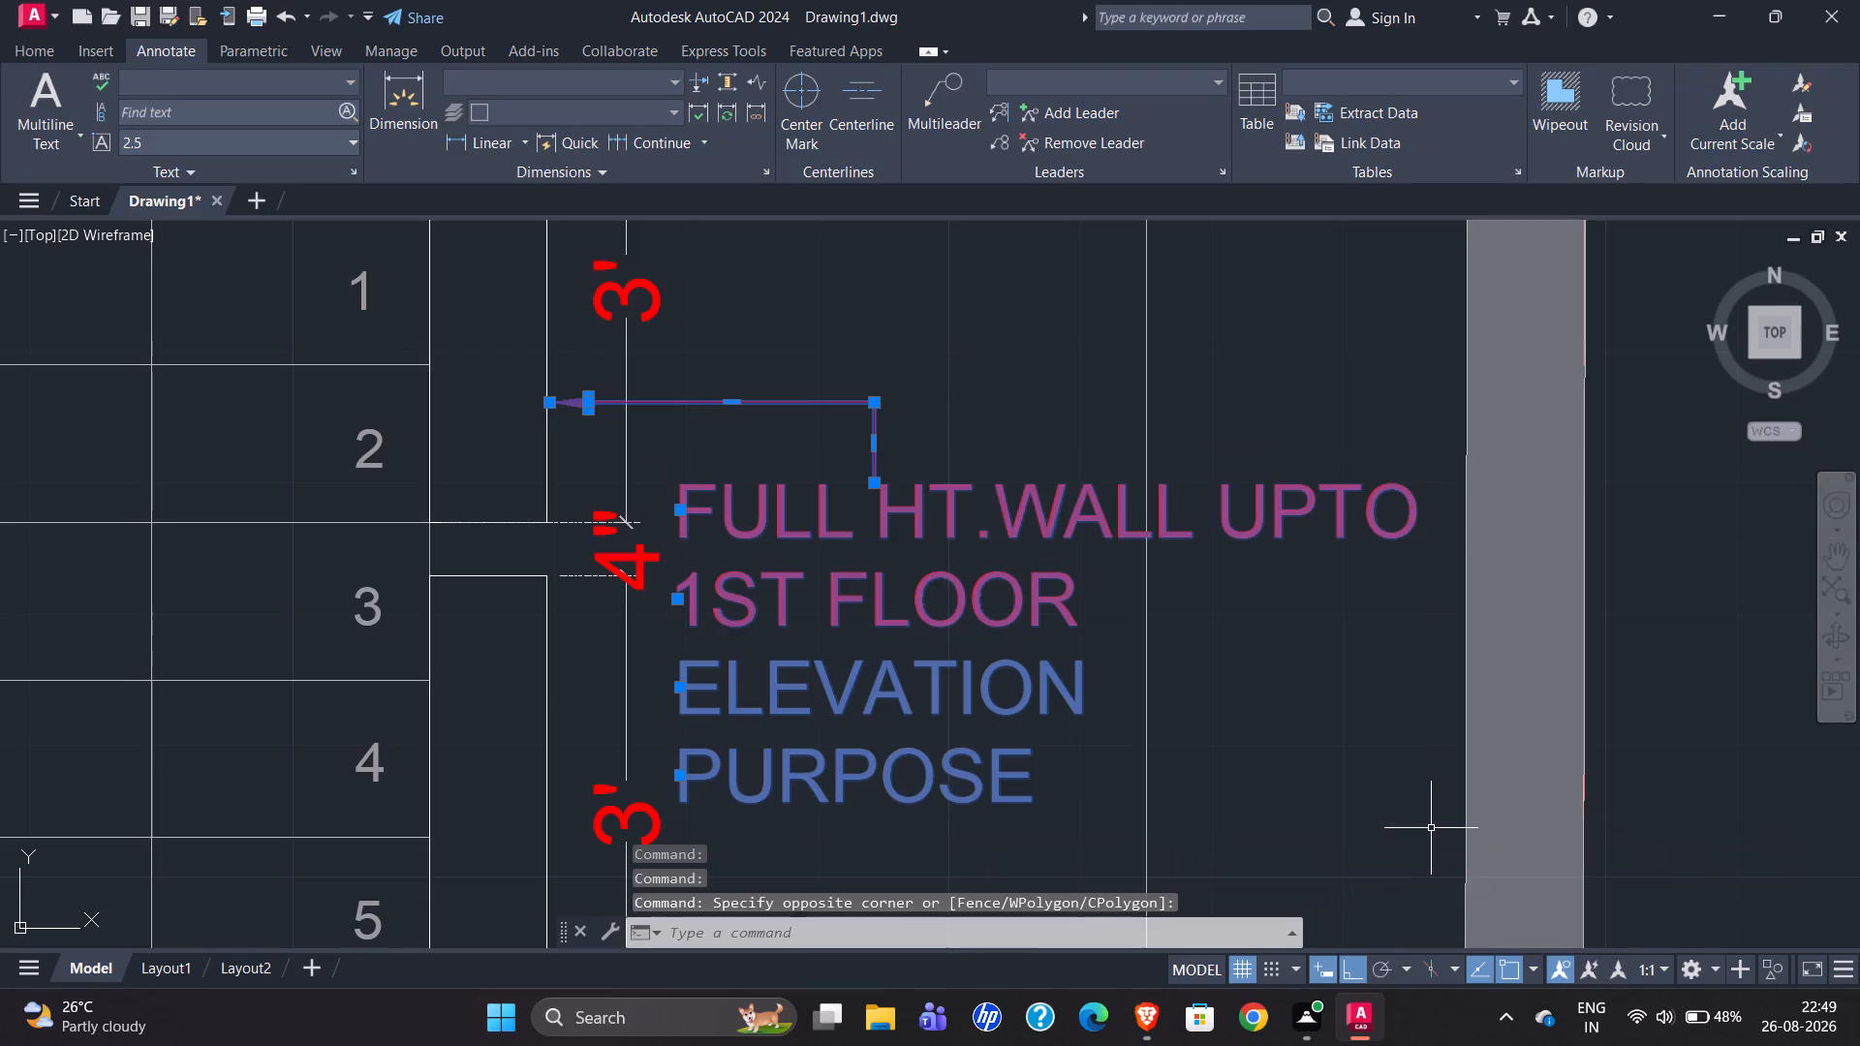
Copy the selected tags, labels and notes from the reference's UP arrow tip to the matching entrance step edge in the redrawn plan.
scroll(582, 344, down, 2)
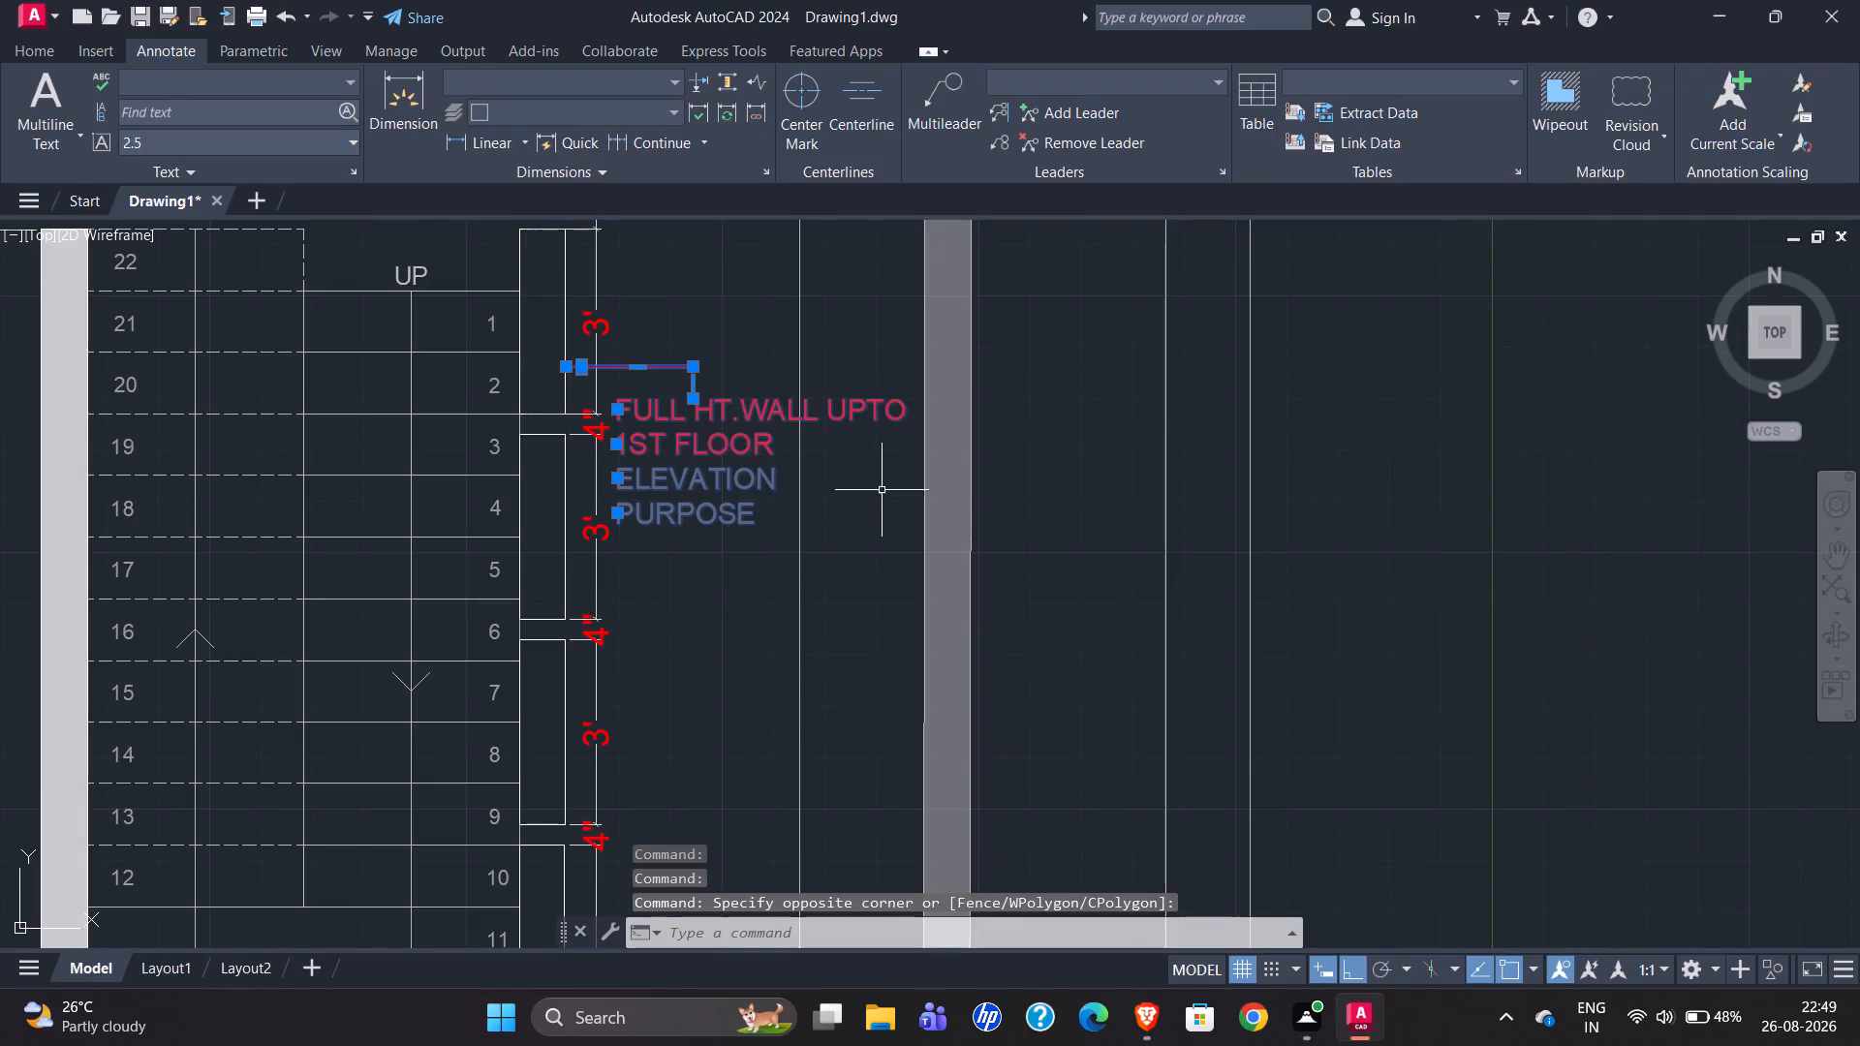
scroll(706, 470, down, 2)
scroll(887, 408, down, 1)
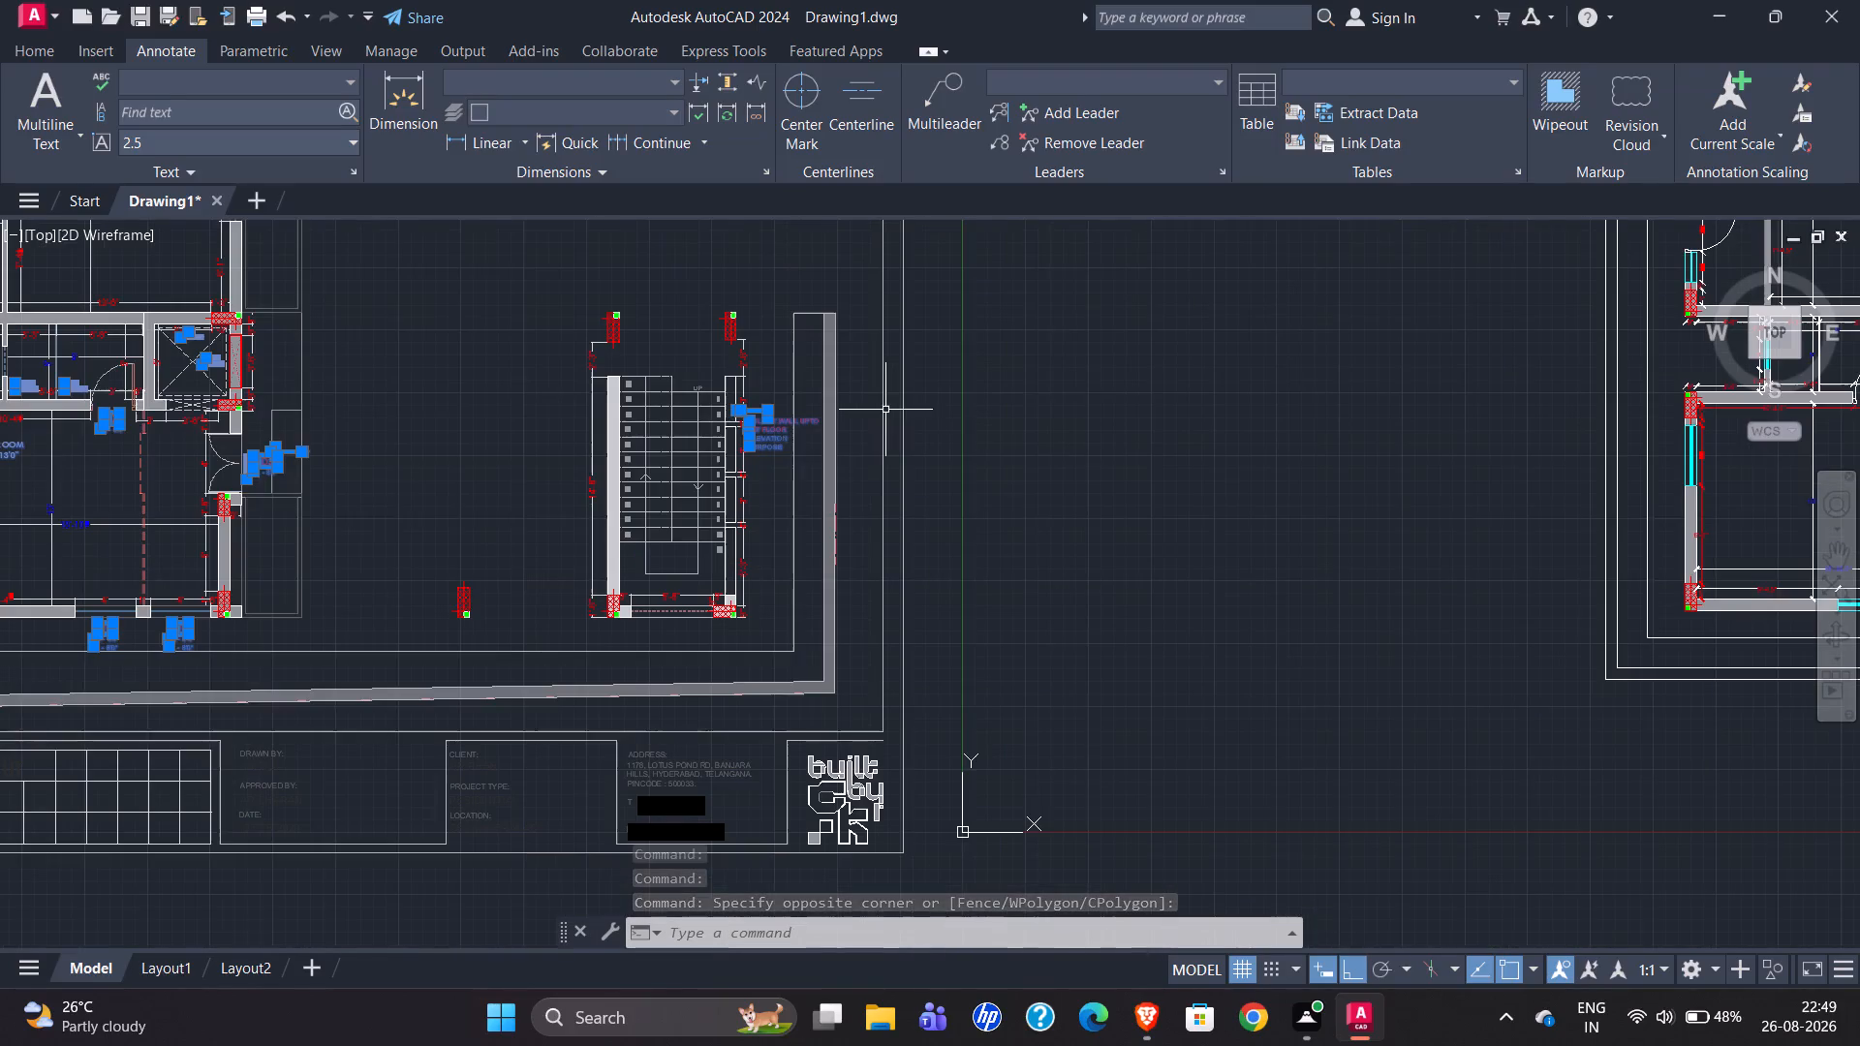
scroll(183, 442, up, 3)
text(CO)
key(Return)
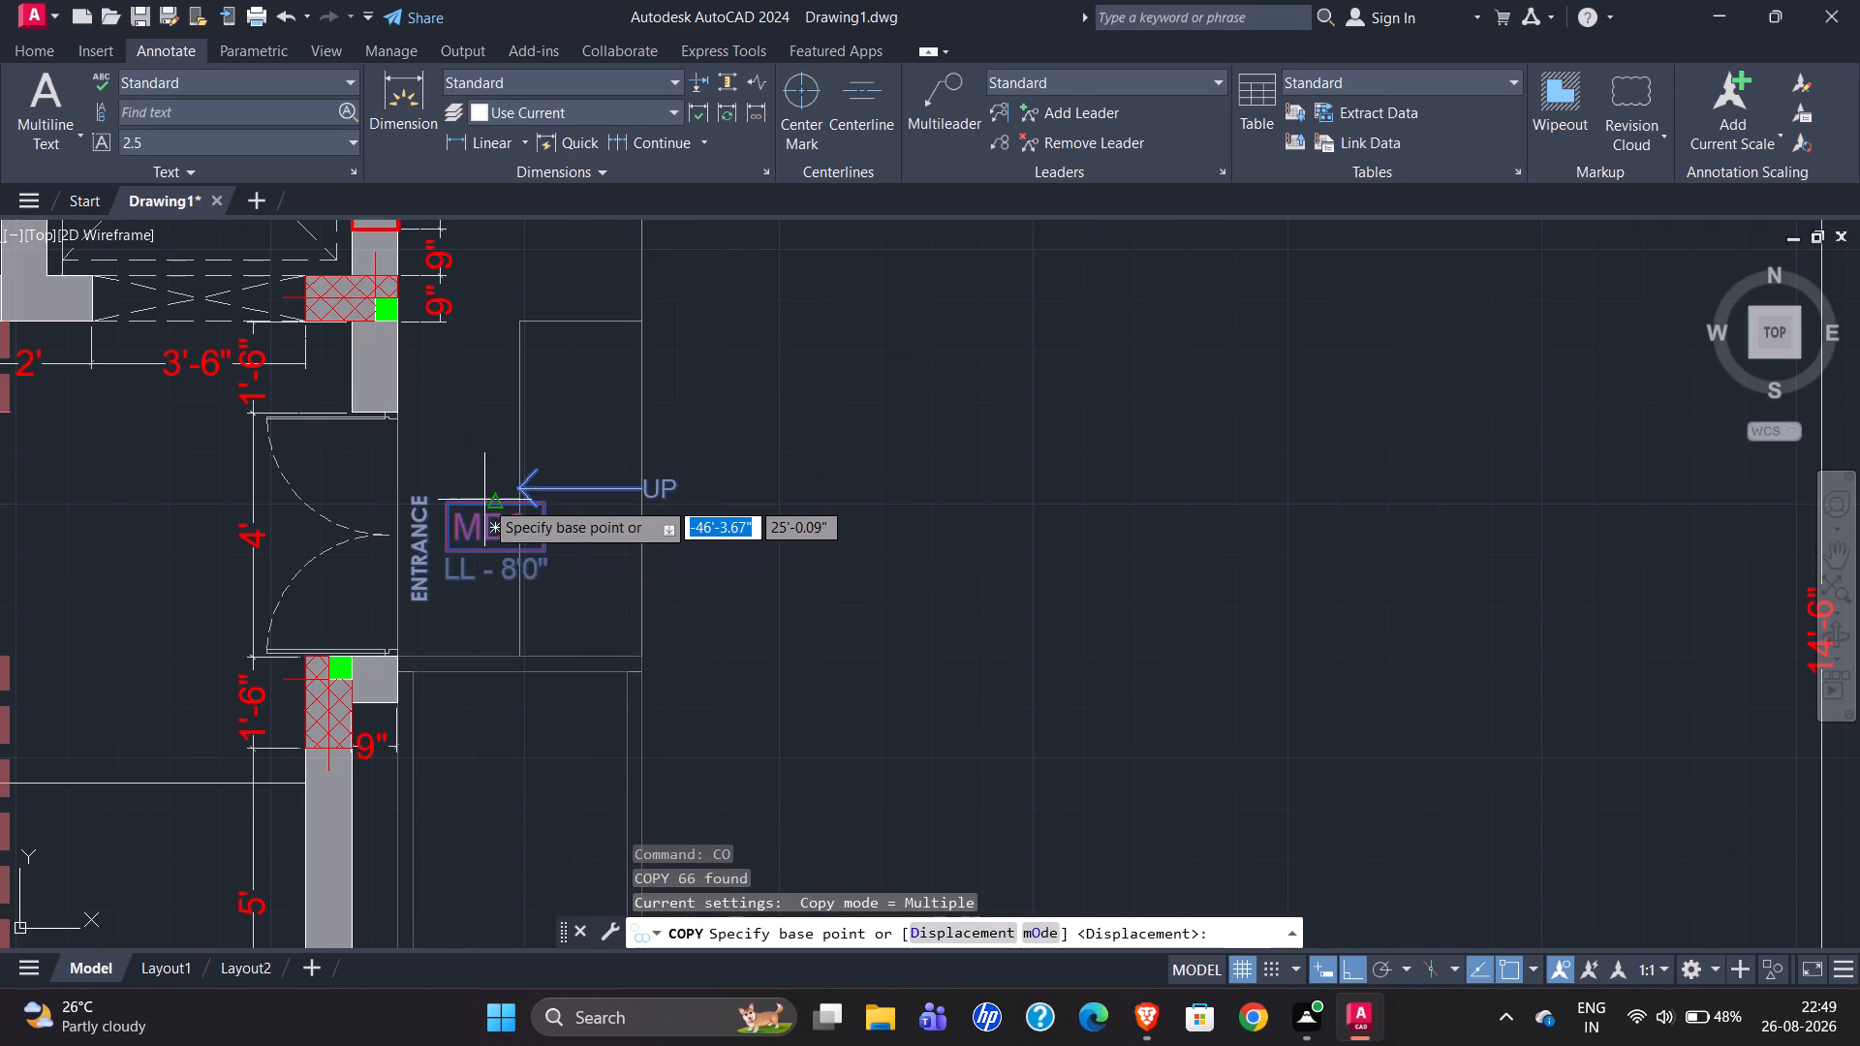
click(519, 493)
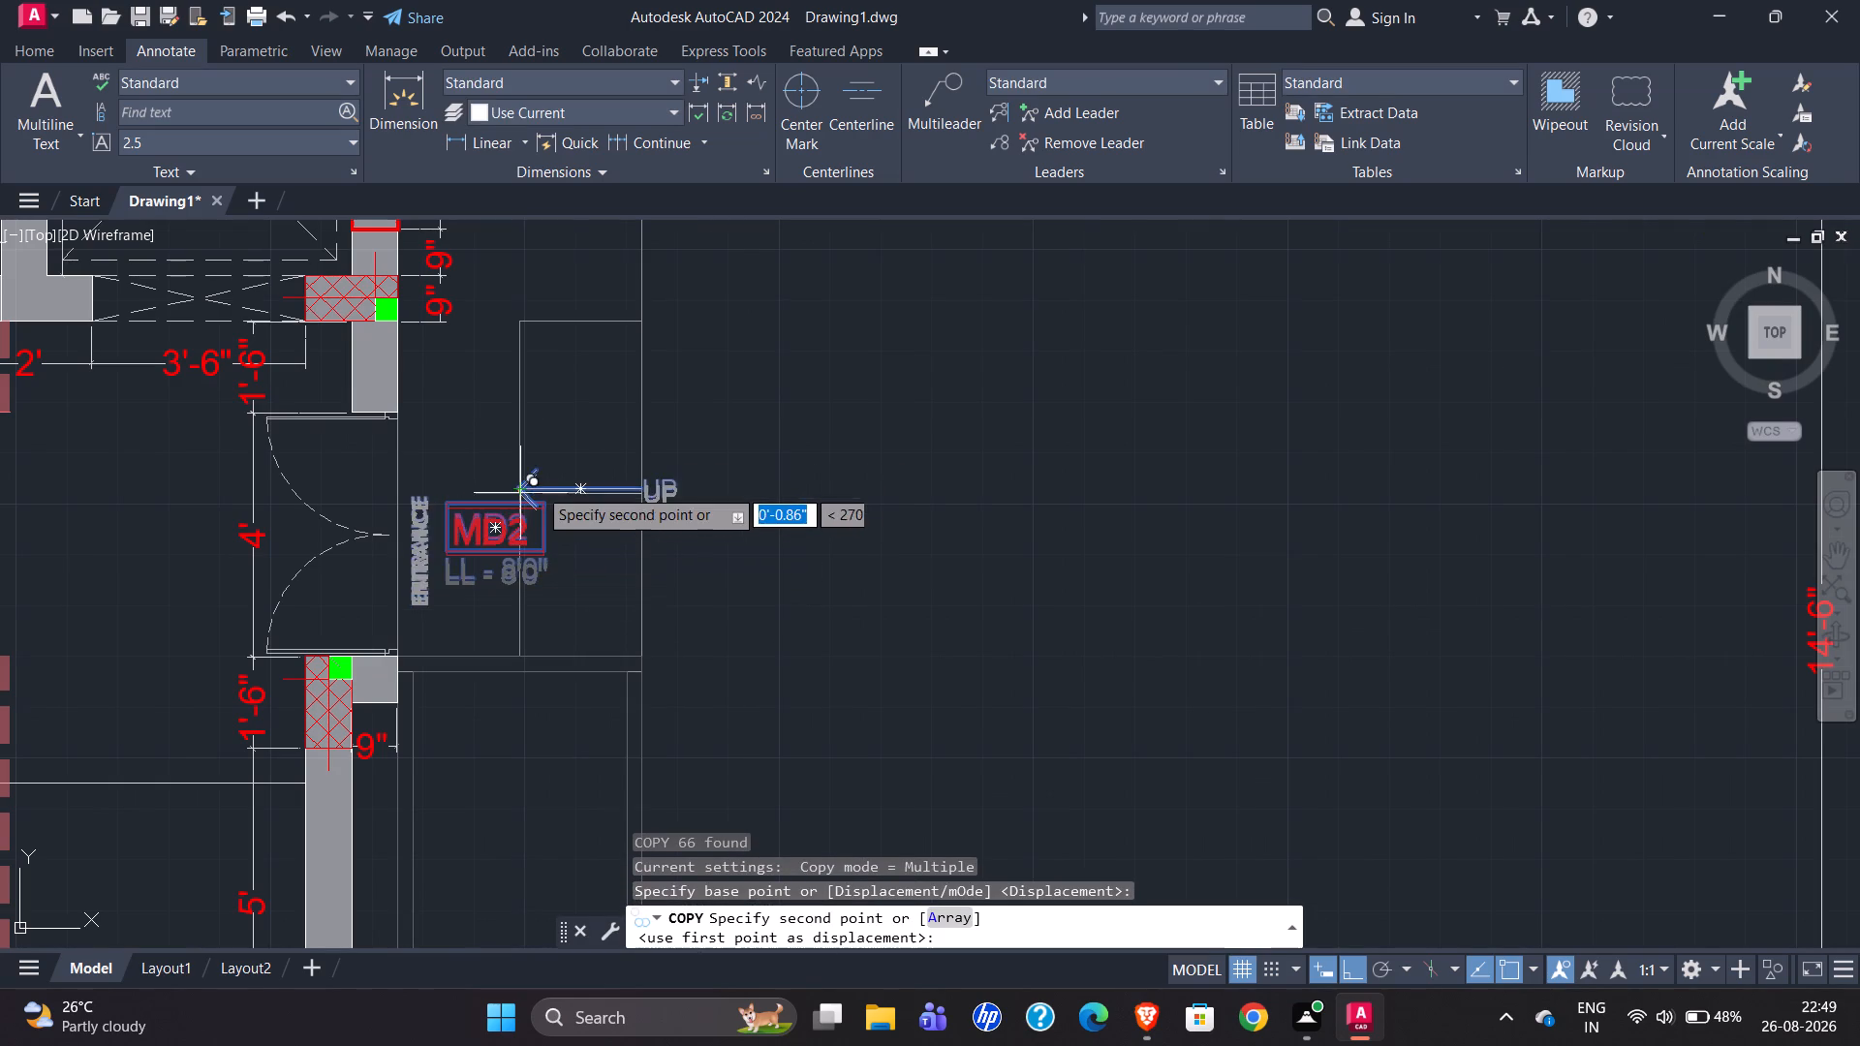
scroll(544, 433, down, 5)
scroll(410, 479, down, 1)
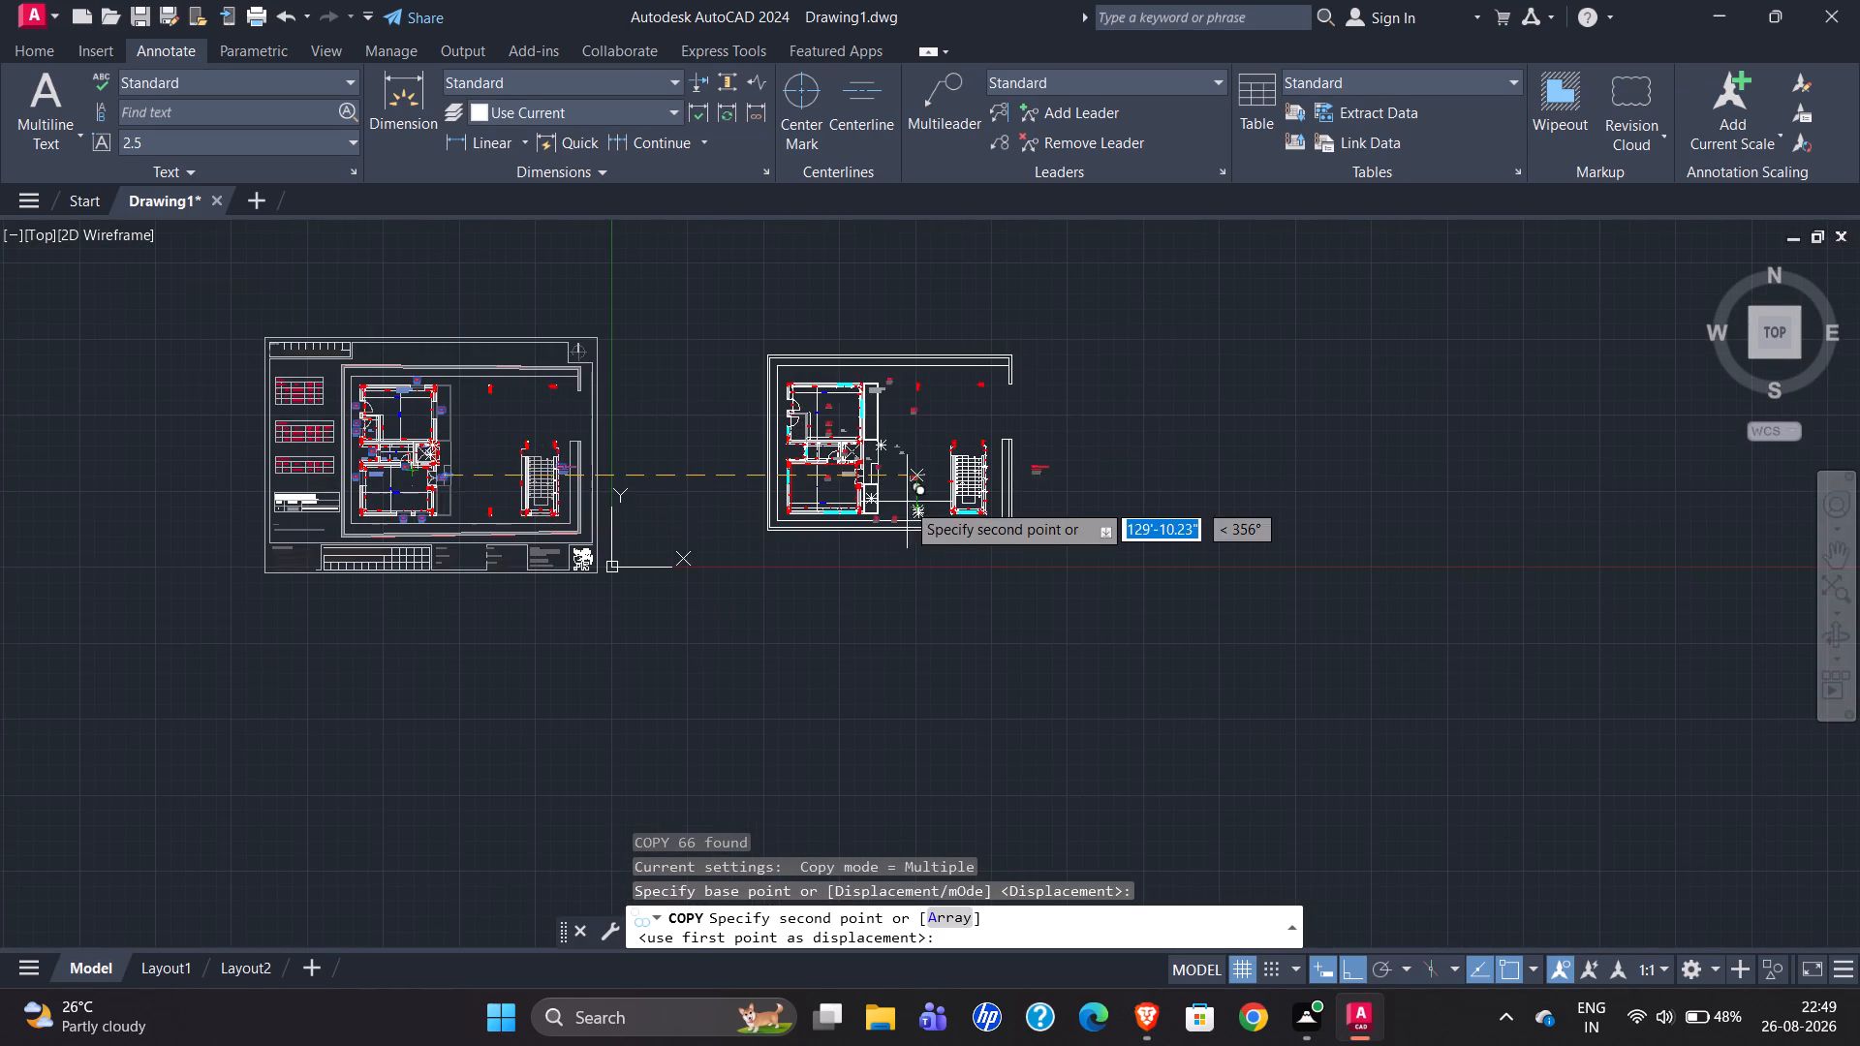
scroll(886, 477, up, 5)
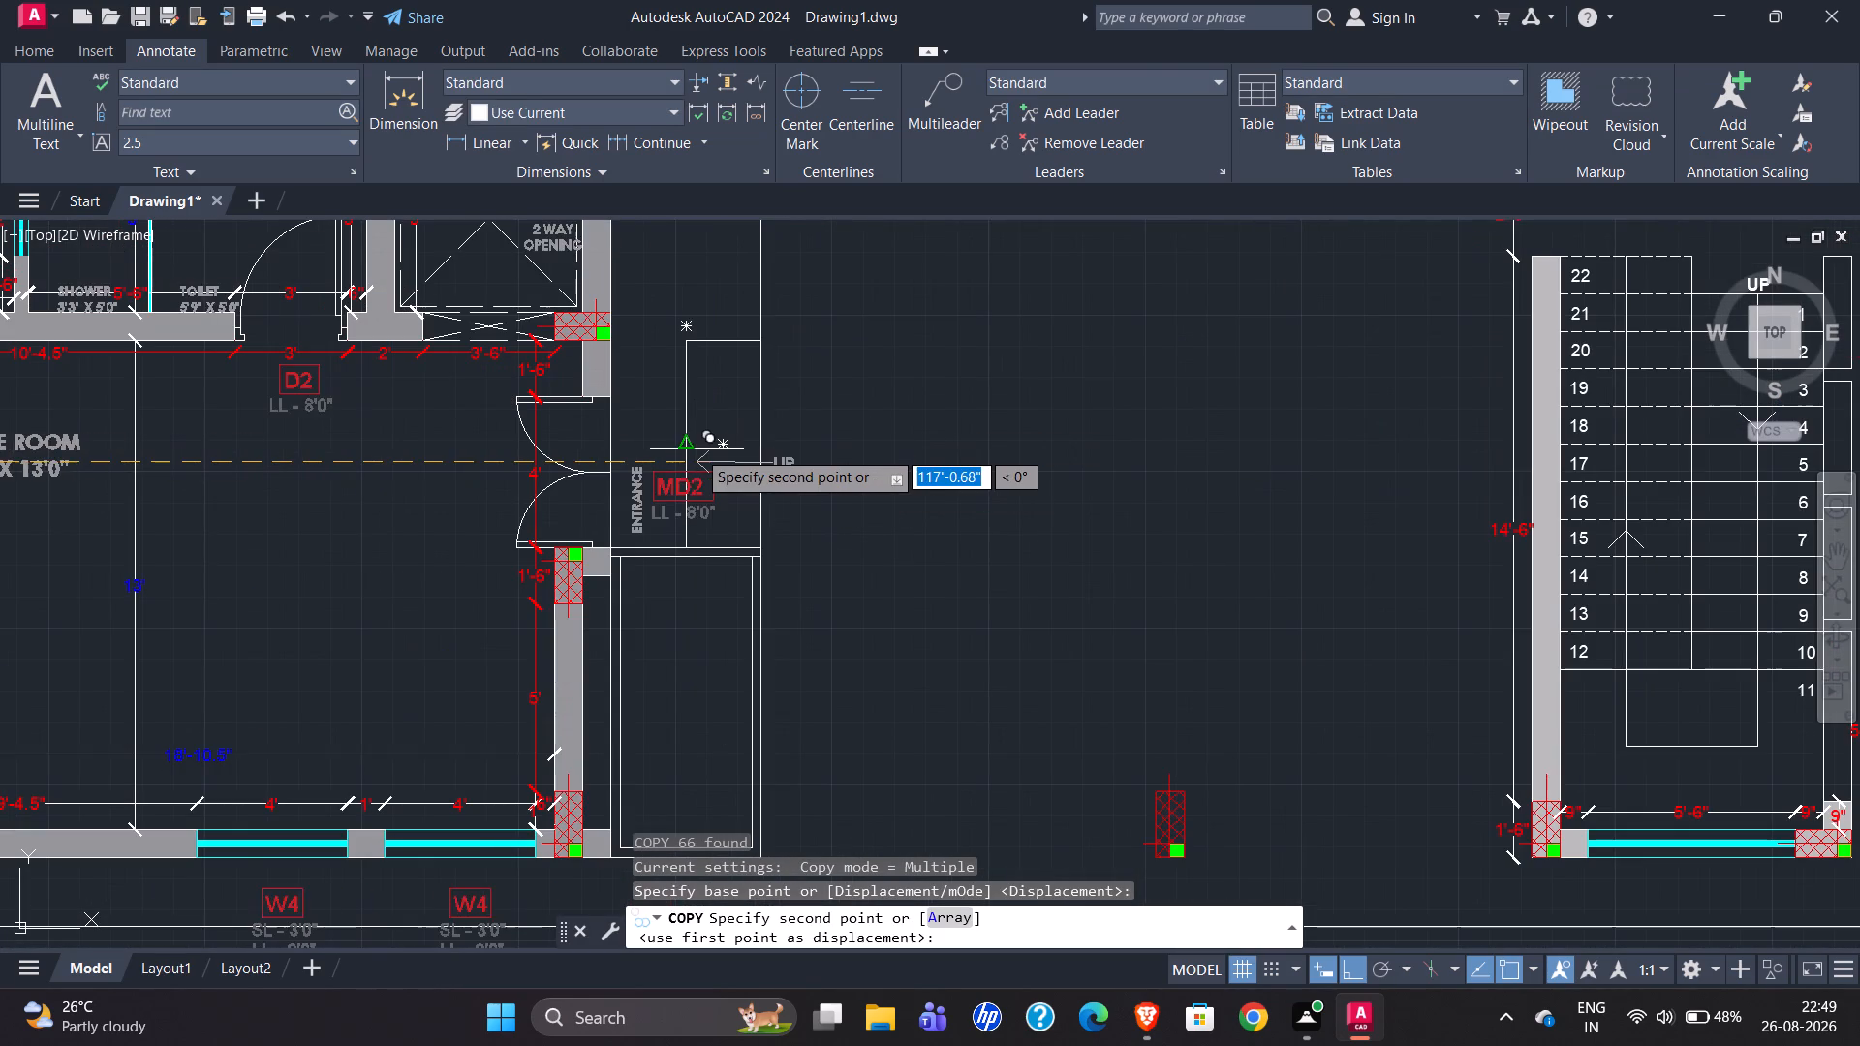
click(684, 449)
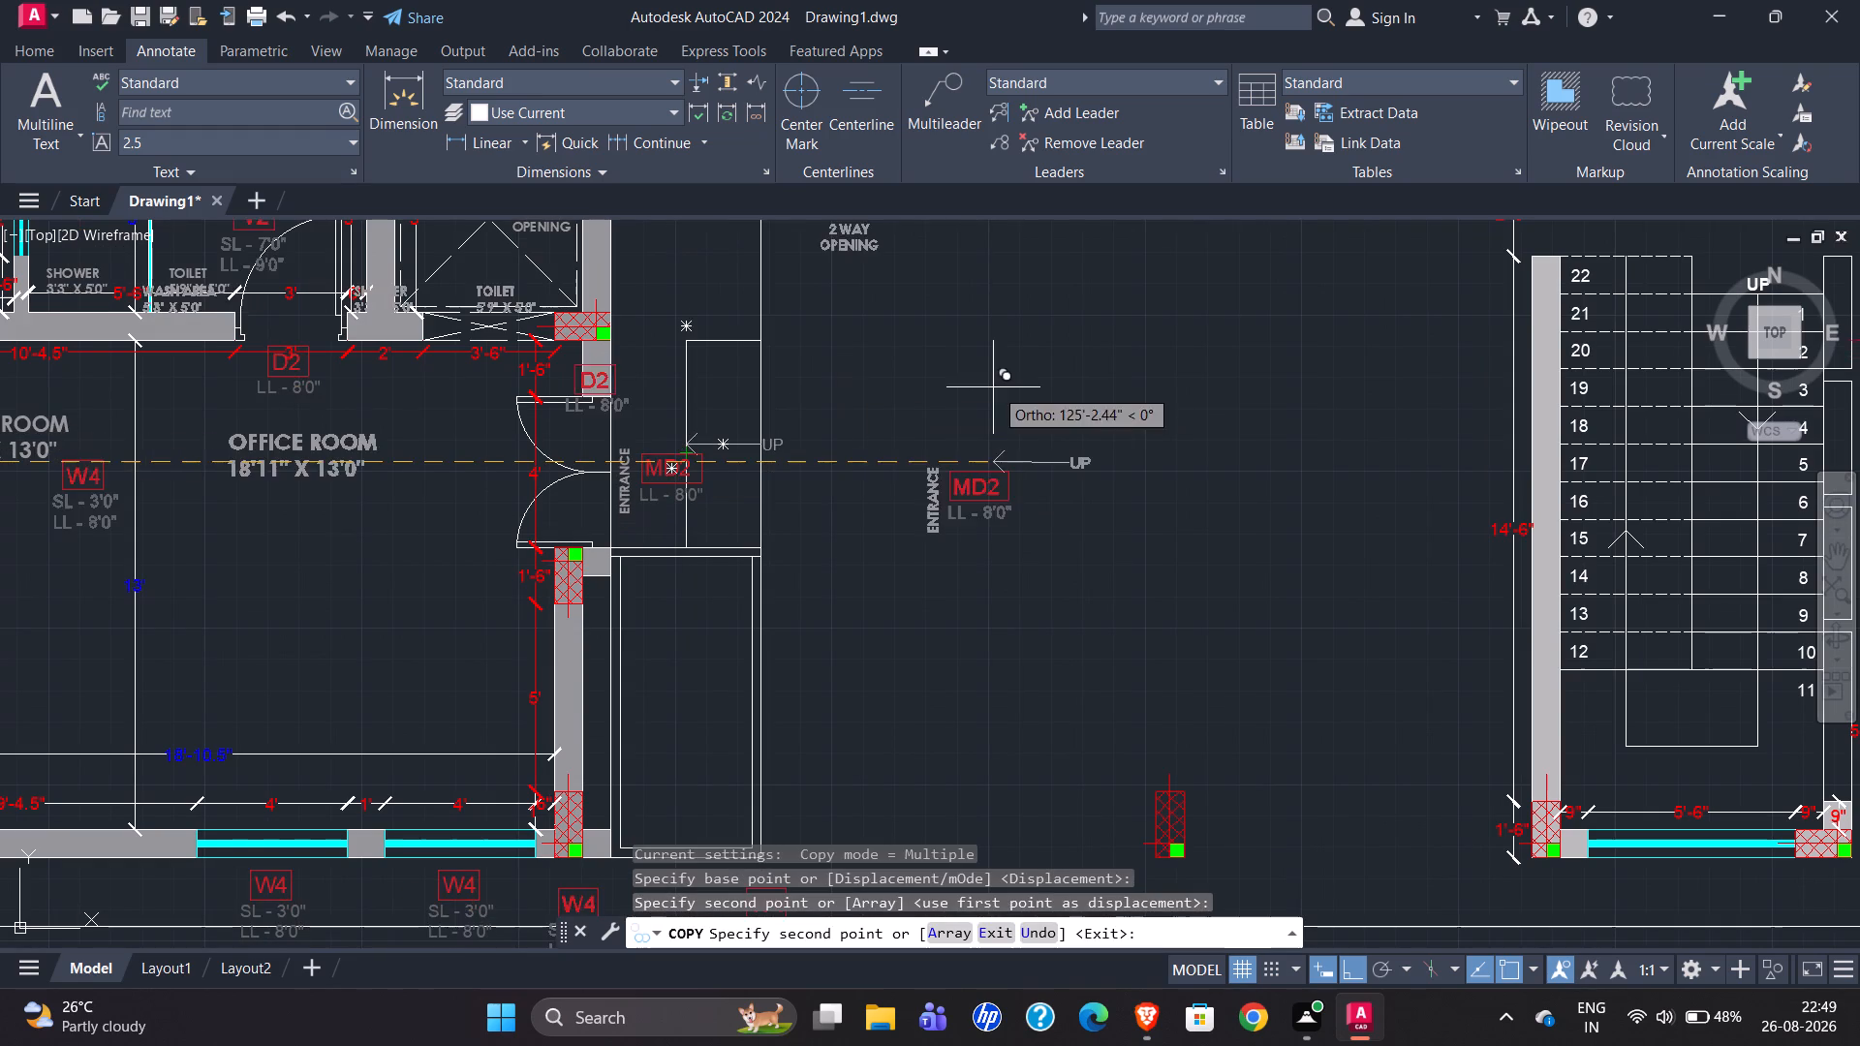
key(Escape)
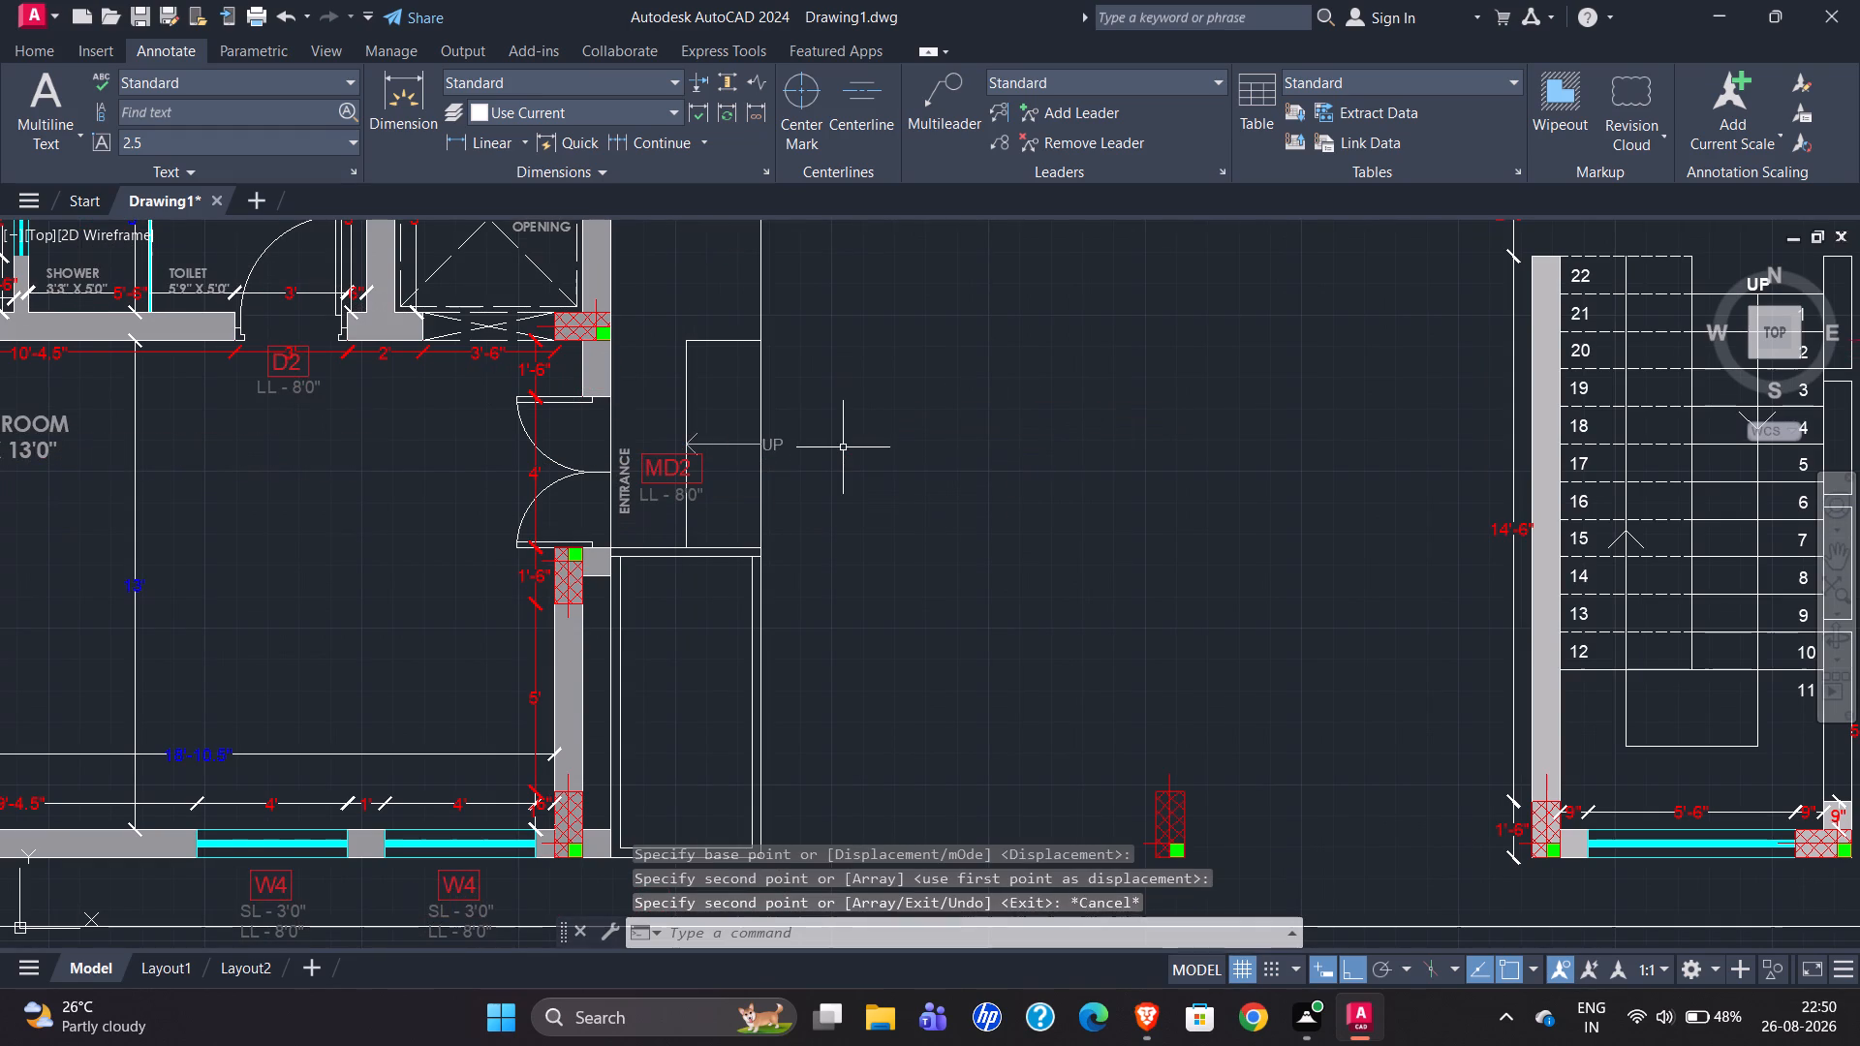
Move the western W4 tag with its SL and LL texts straight north, closer to the office room's south window.
scroll(793, 433, down, 2)
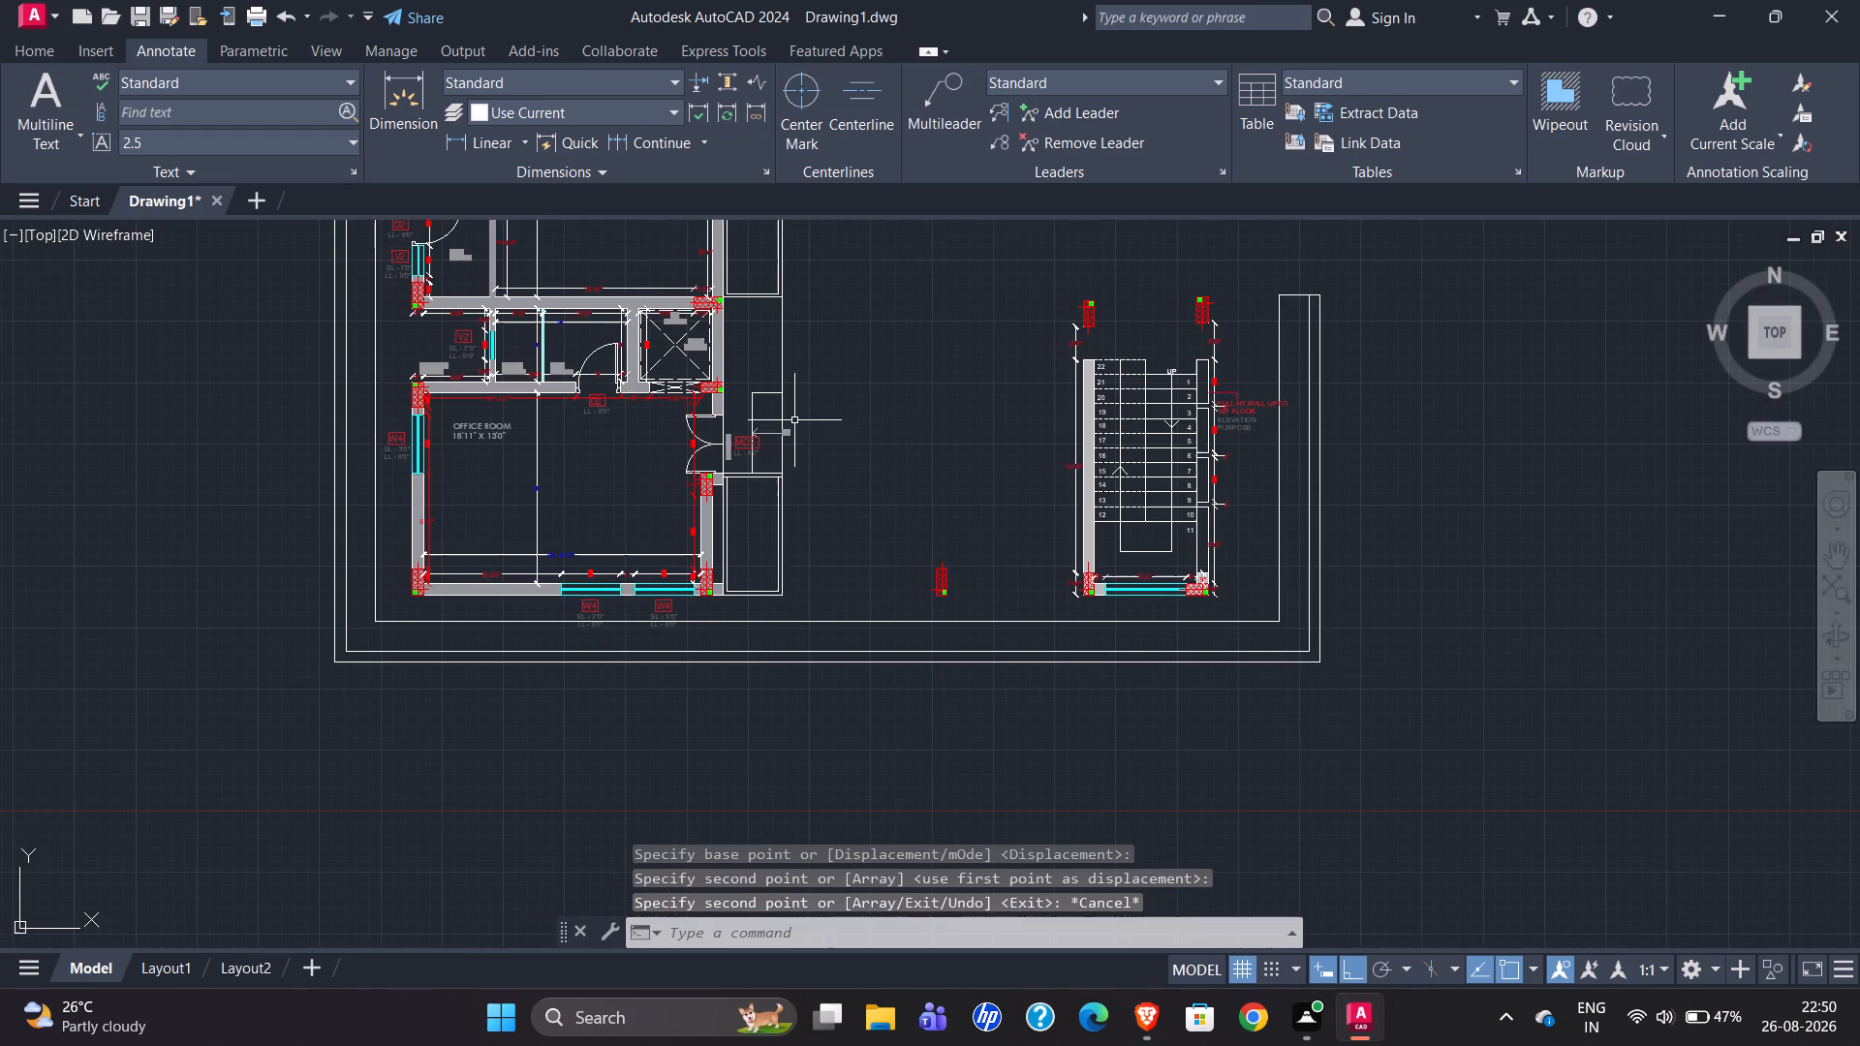
scroll(625, 635, up, 4)
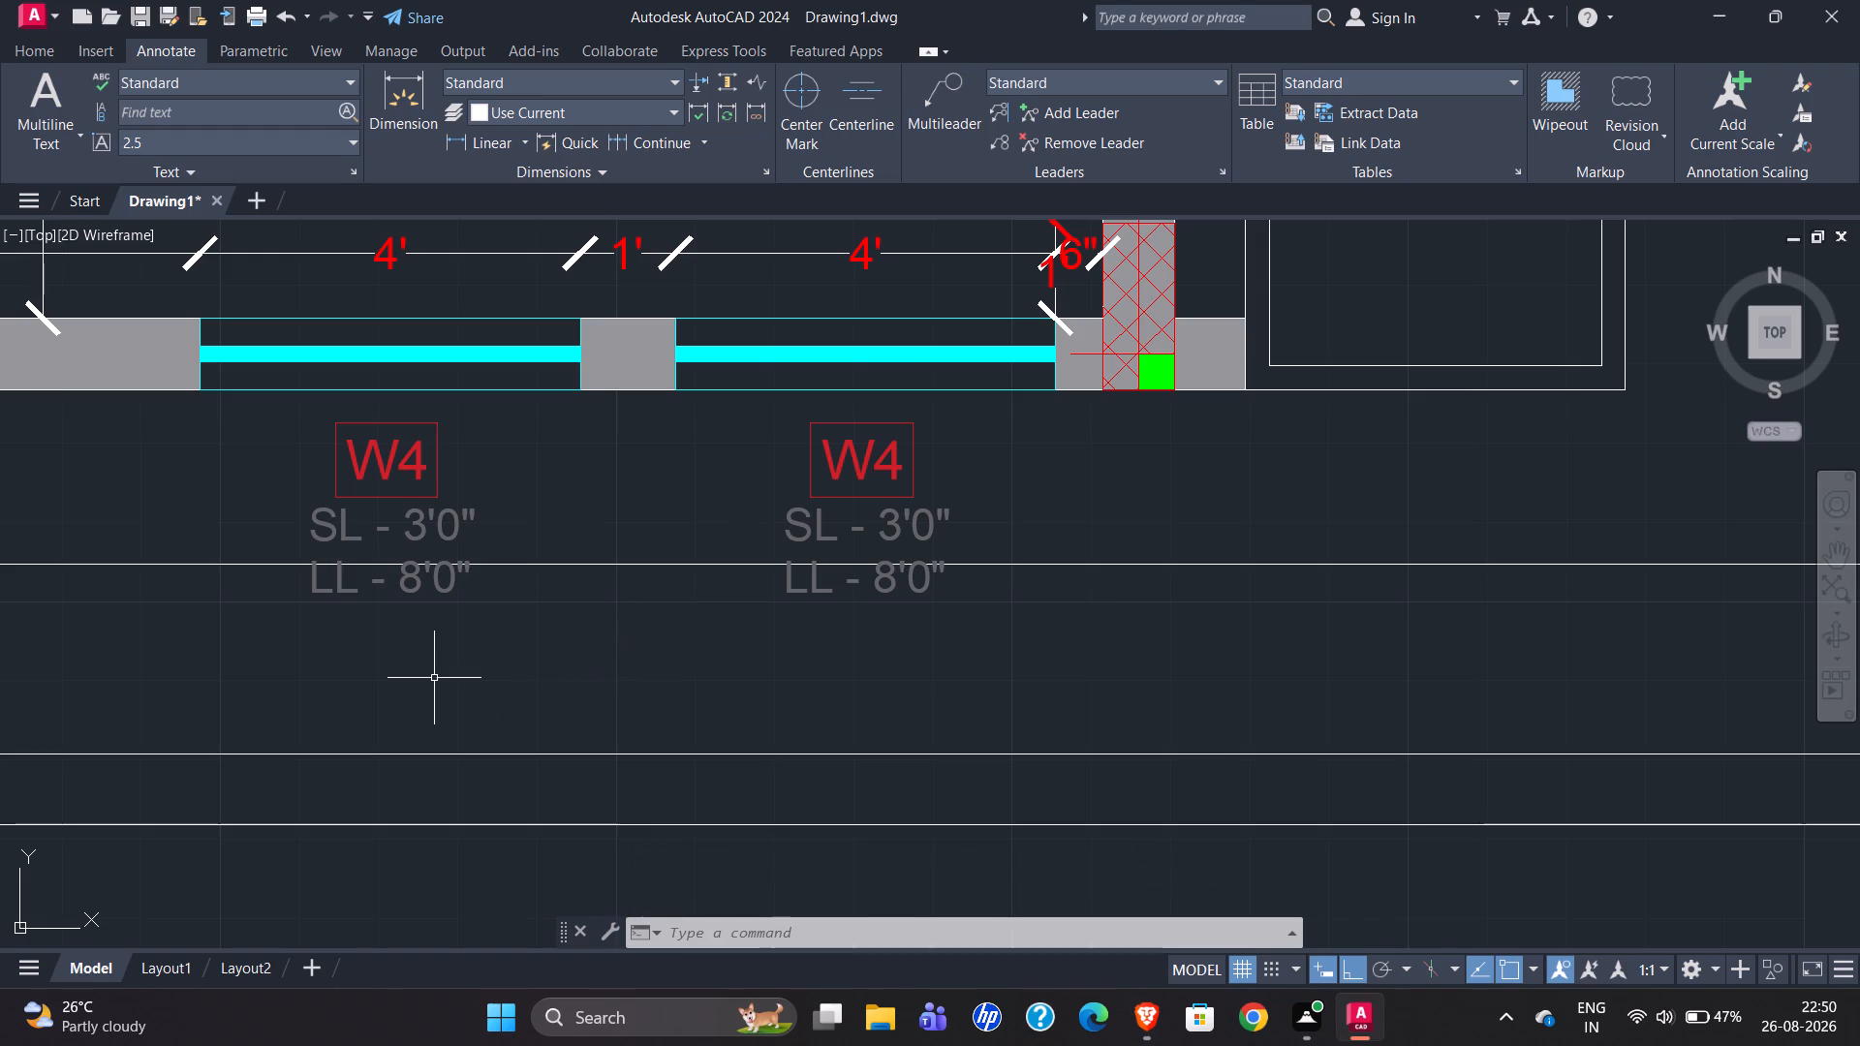
scroll(612, 706, down, 3)
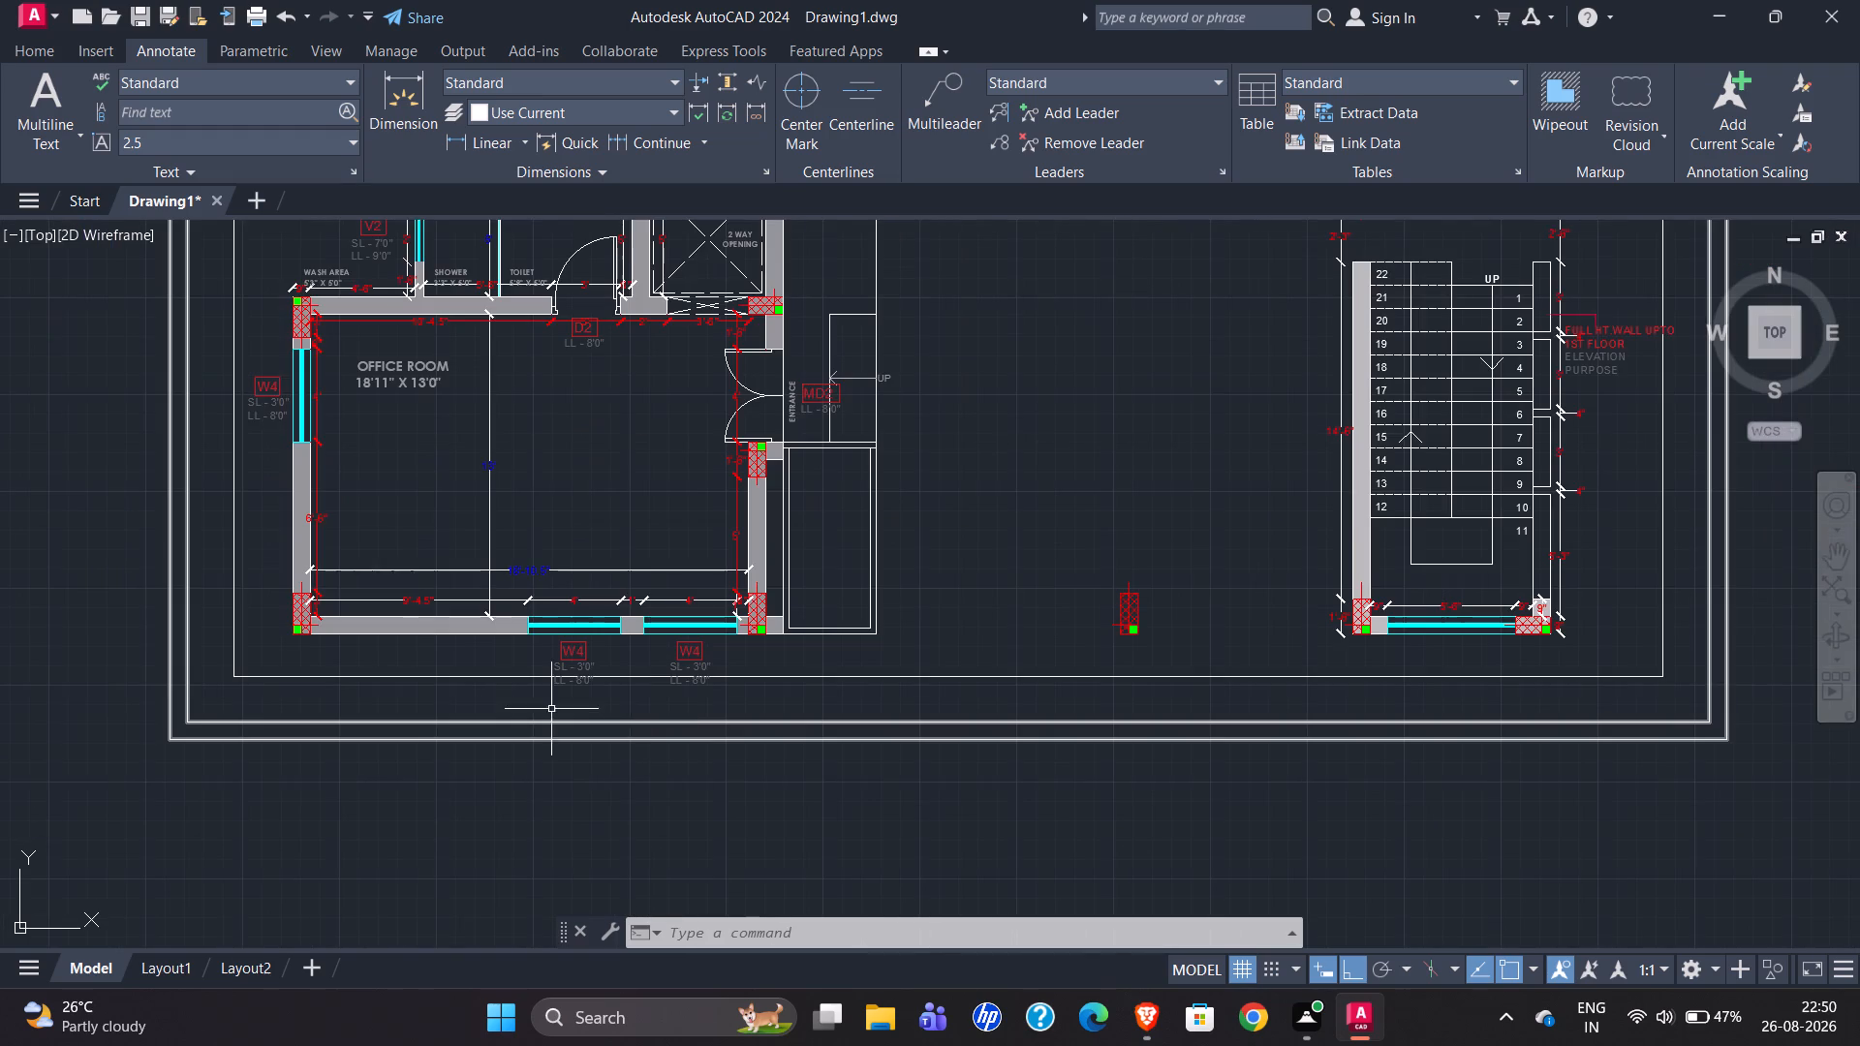
scroll(532, 644, up, 3)
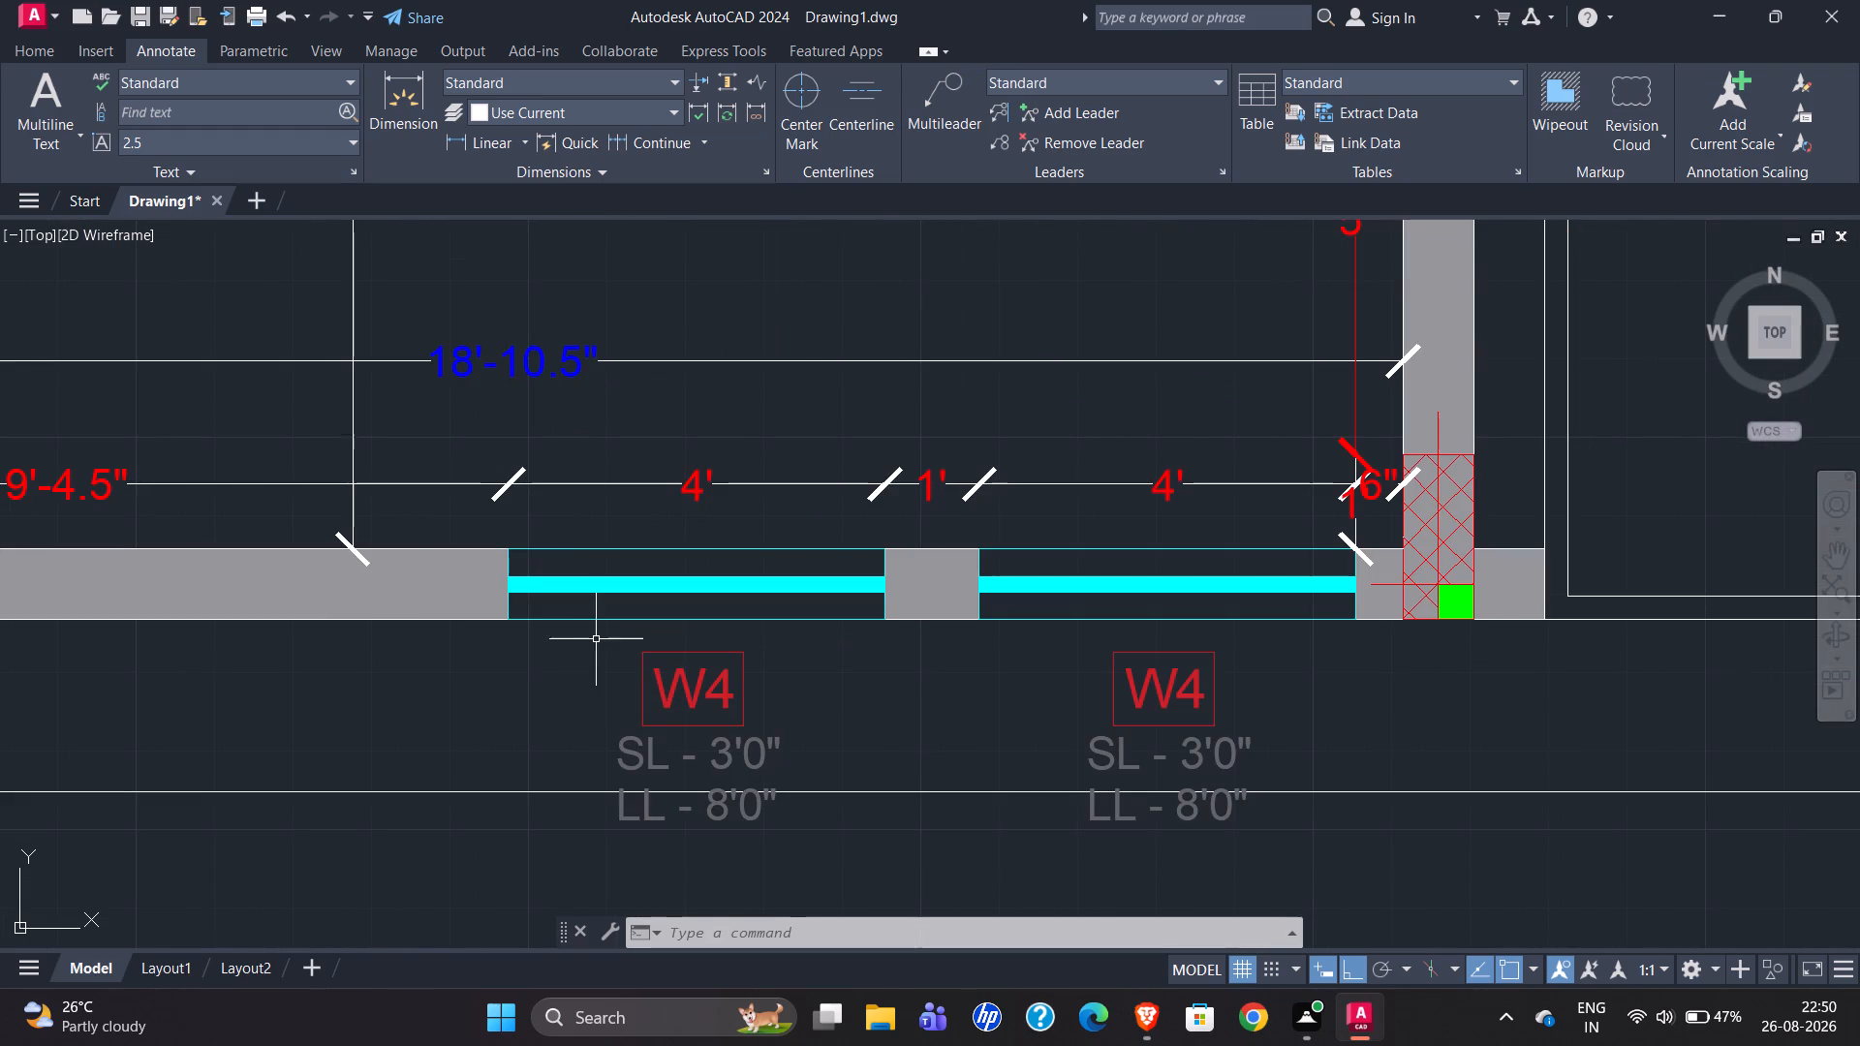
click(597, 636)
click(812, 879)
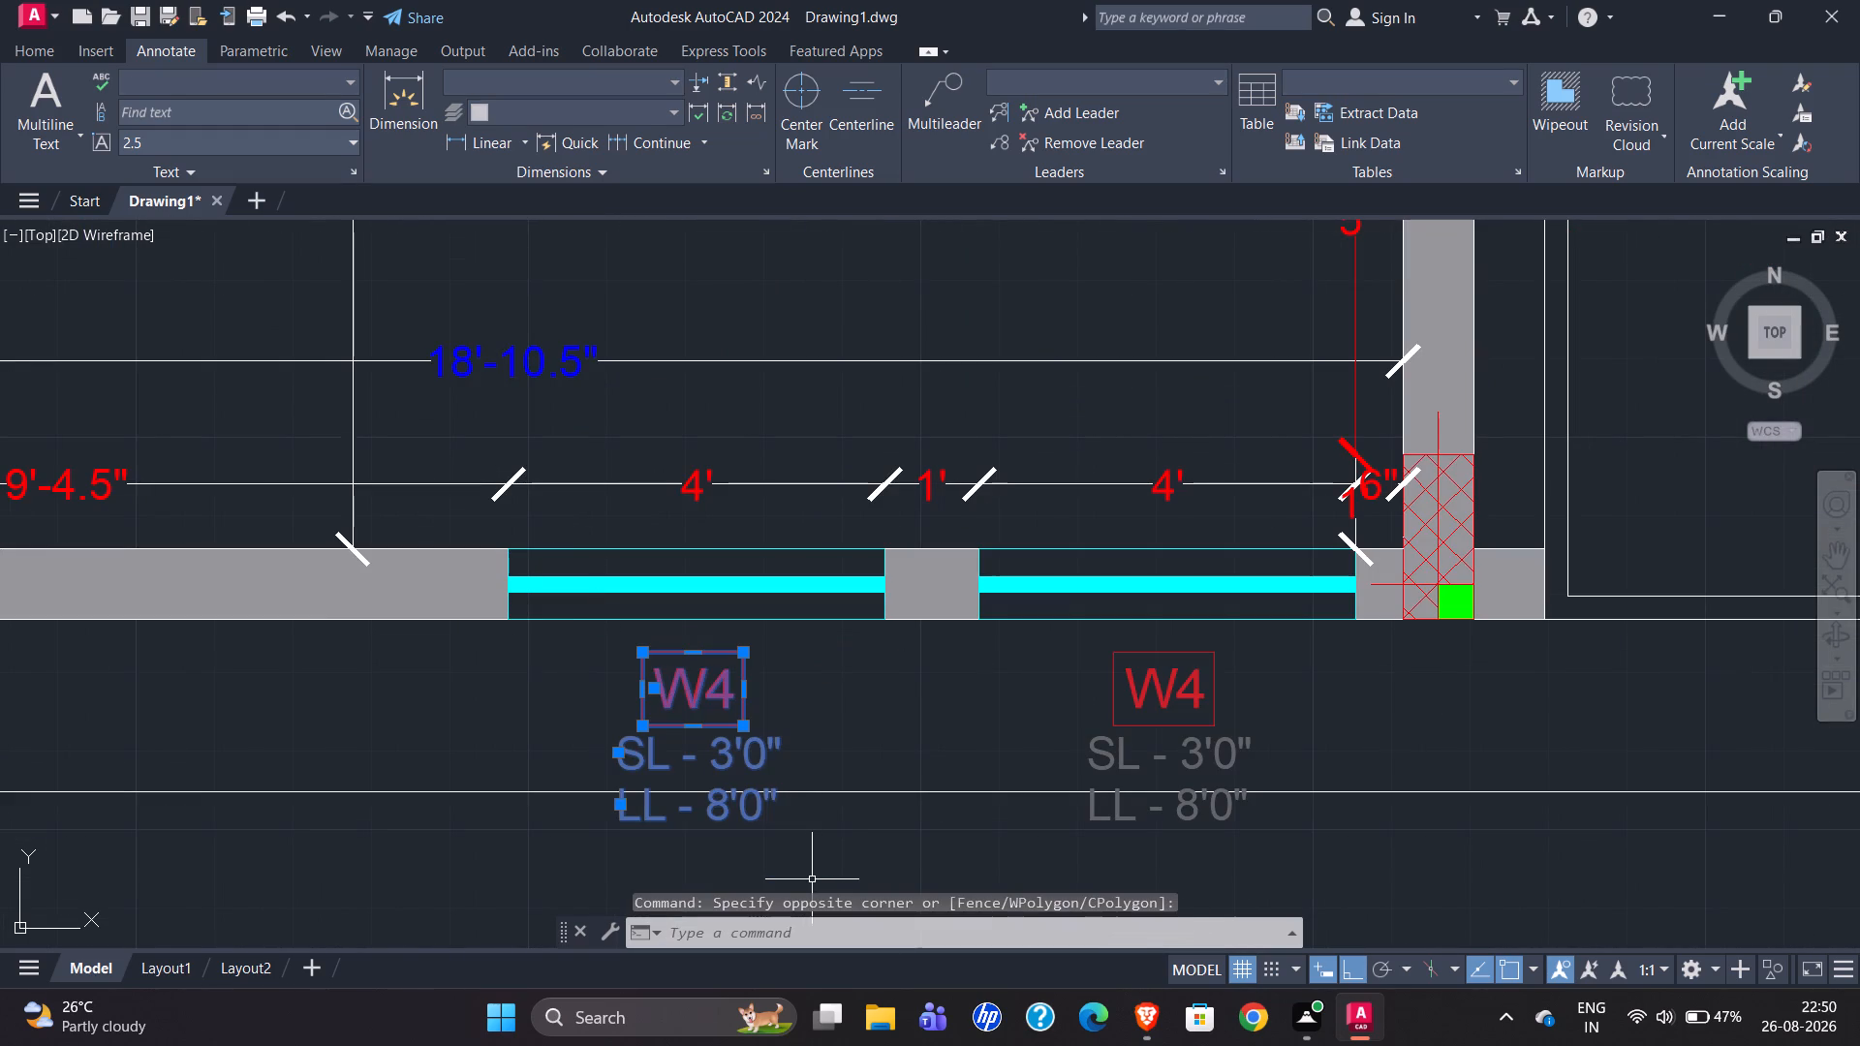
key(m)
key(Return)
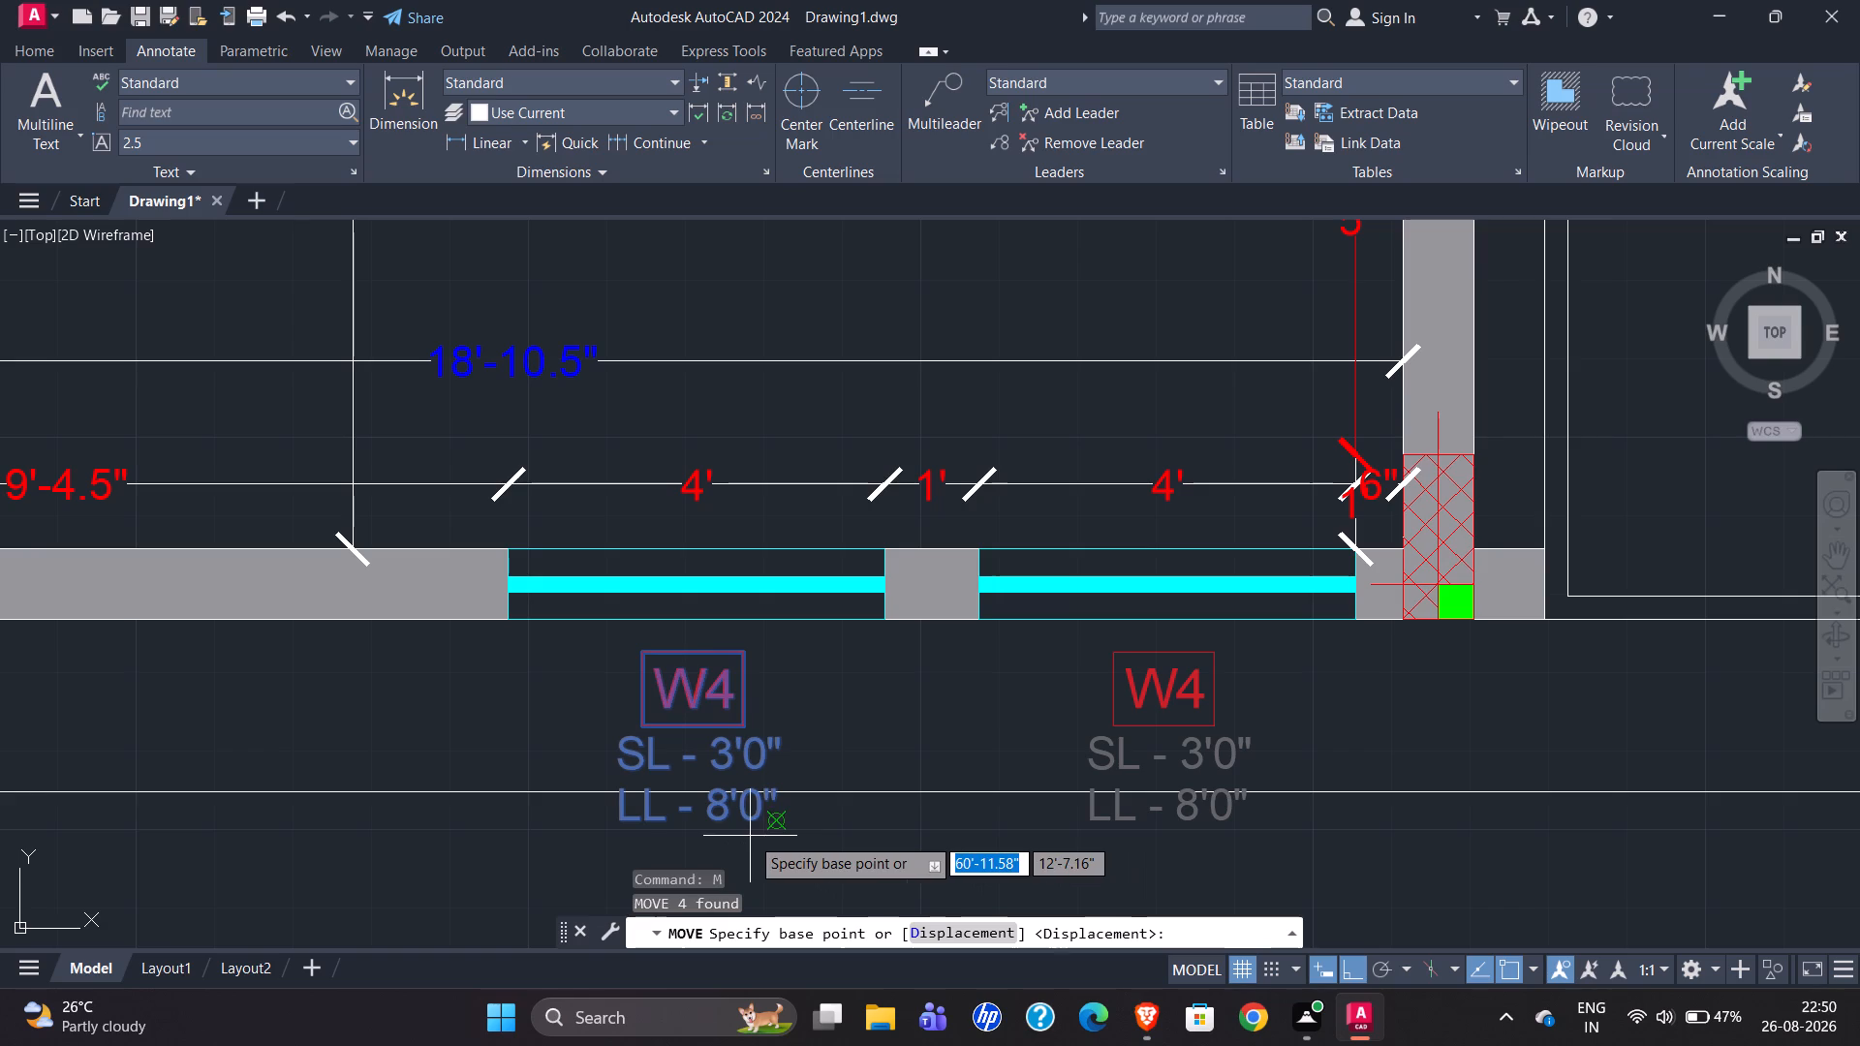
click(696, 654)
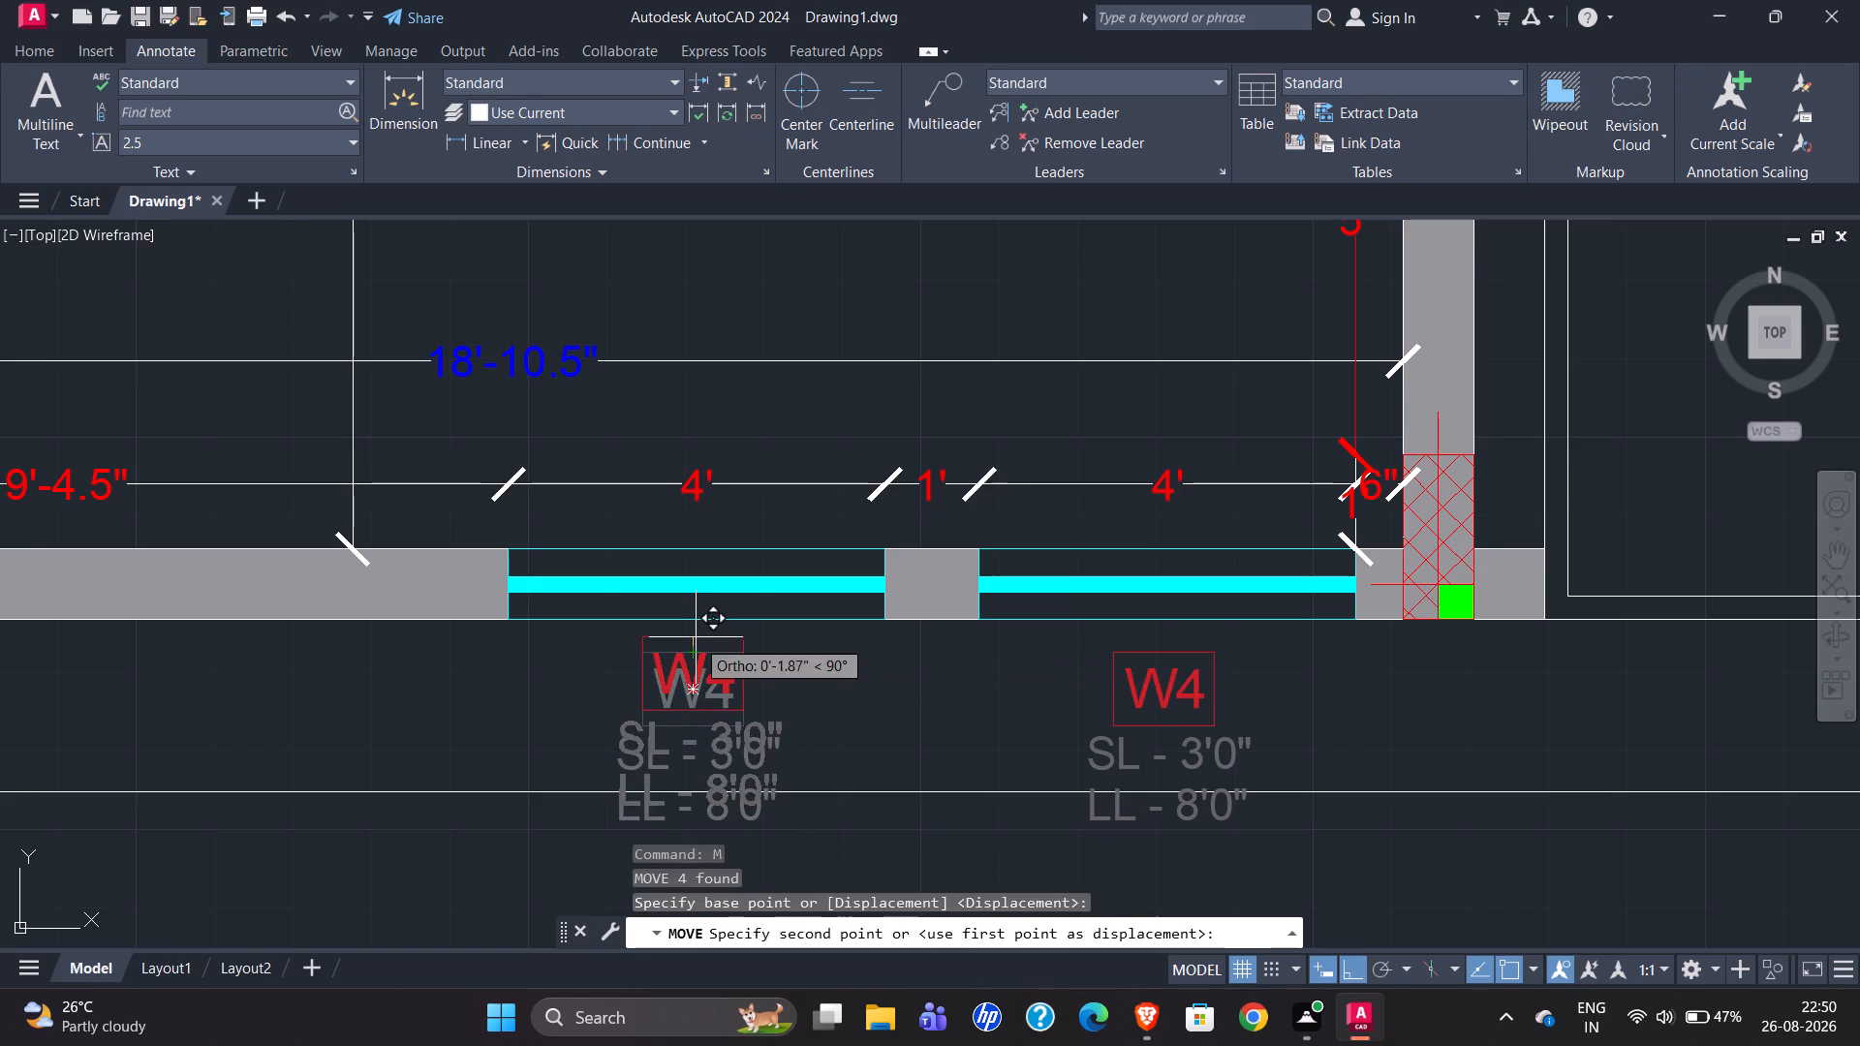
click(696, 634)
Move the eastern W4 tag and its SL and LL texts straight north, level with the neighbouring W4 tag.
scroll(619, 679, down, 3)
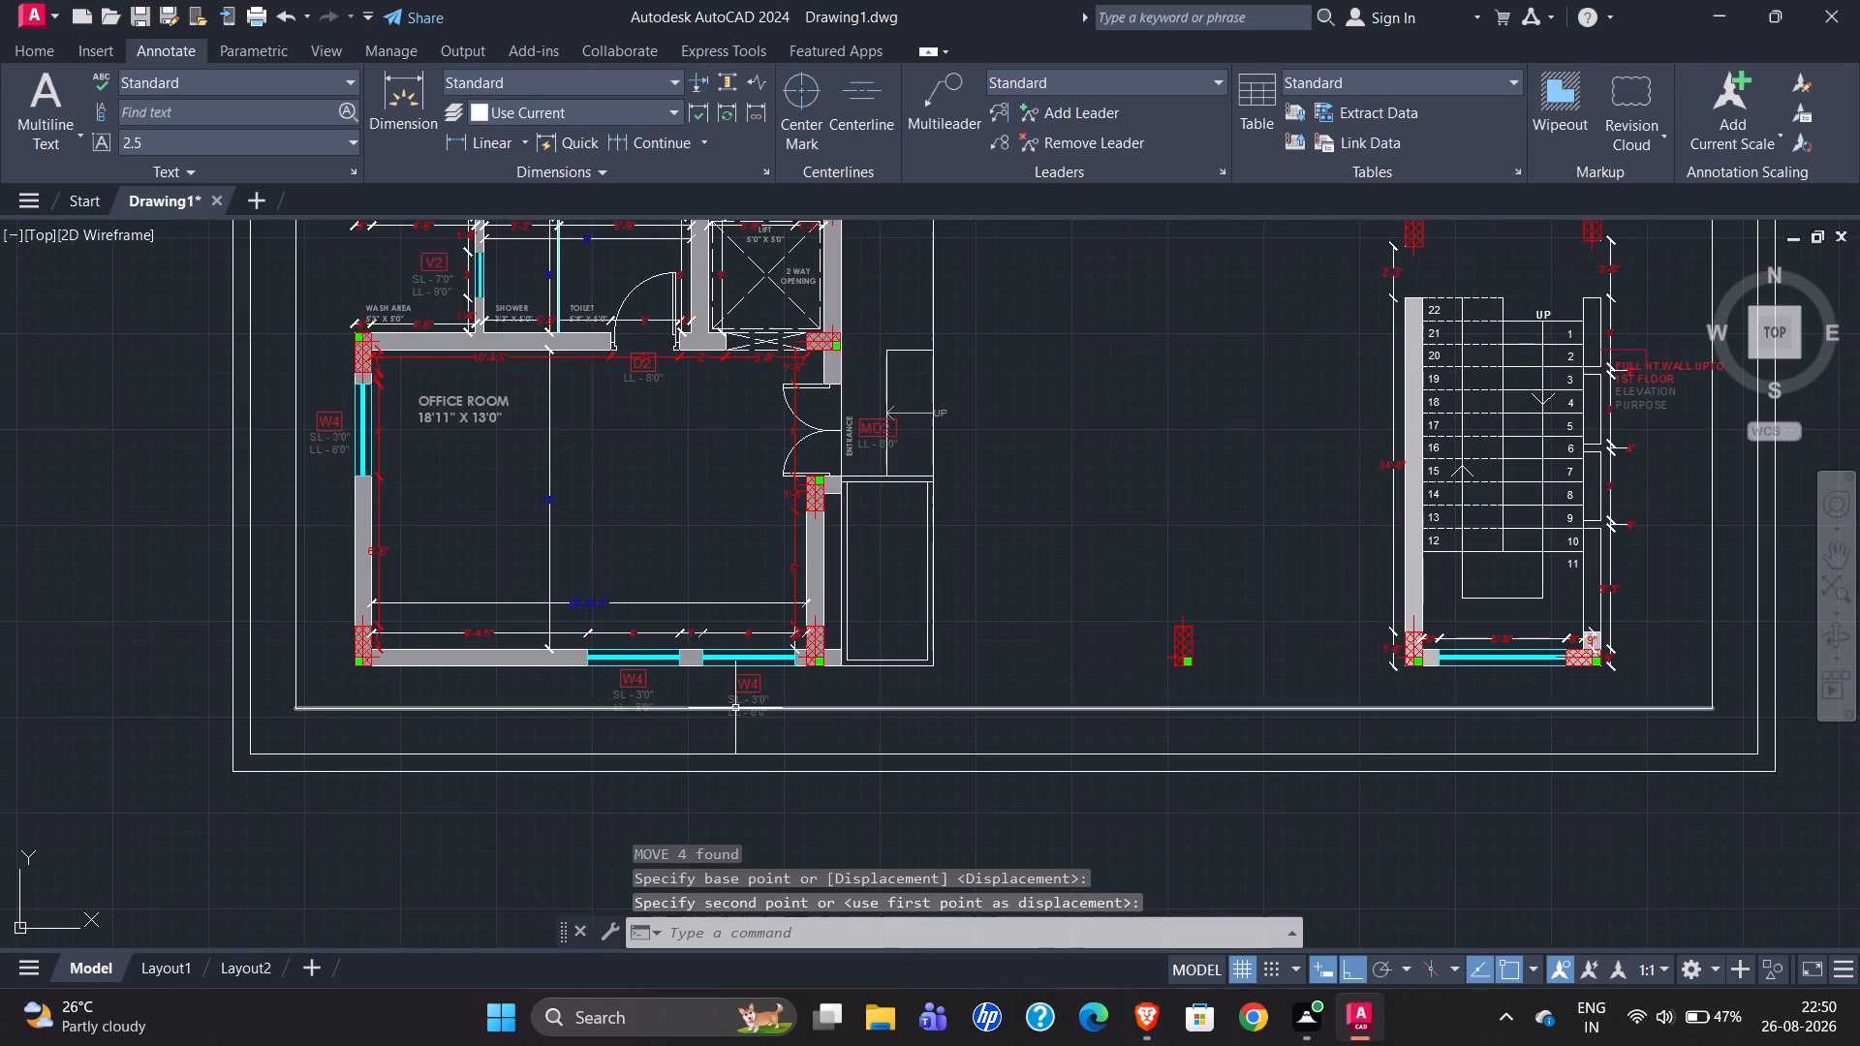
scroll(746, 709, up, 3)
click(656, 562)
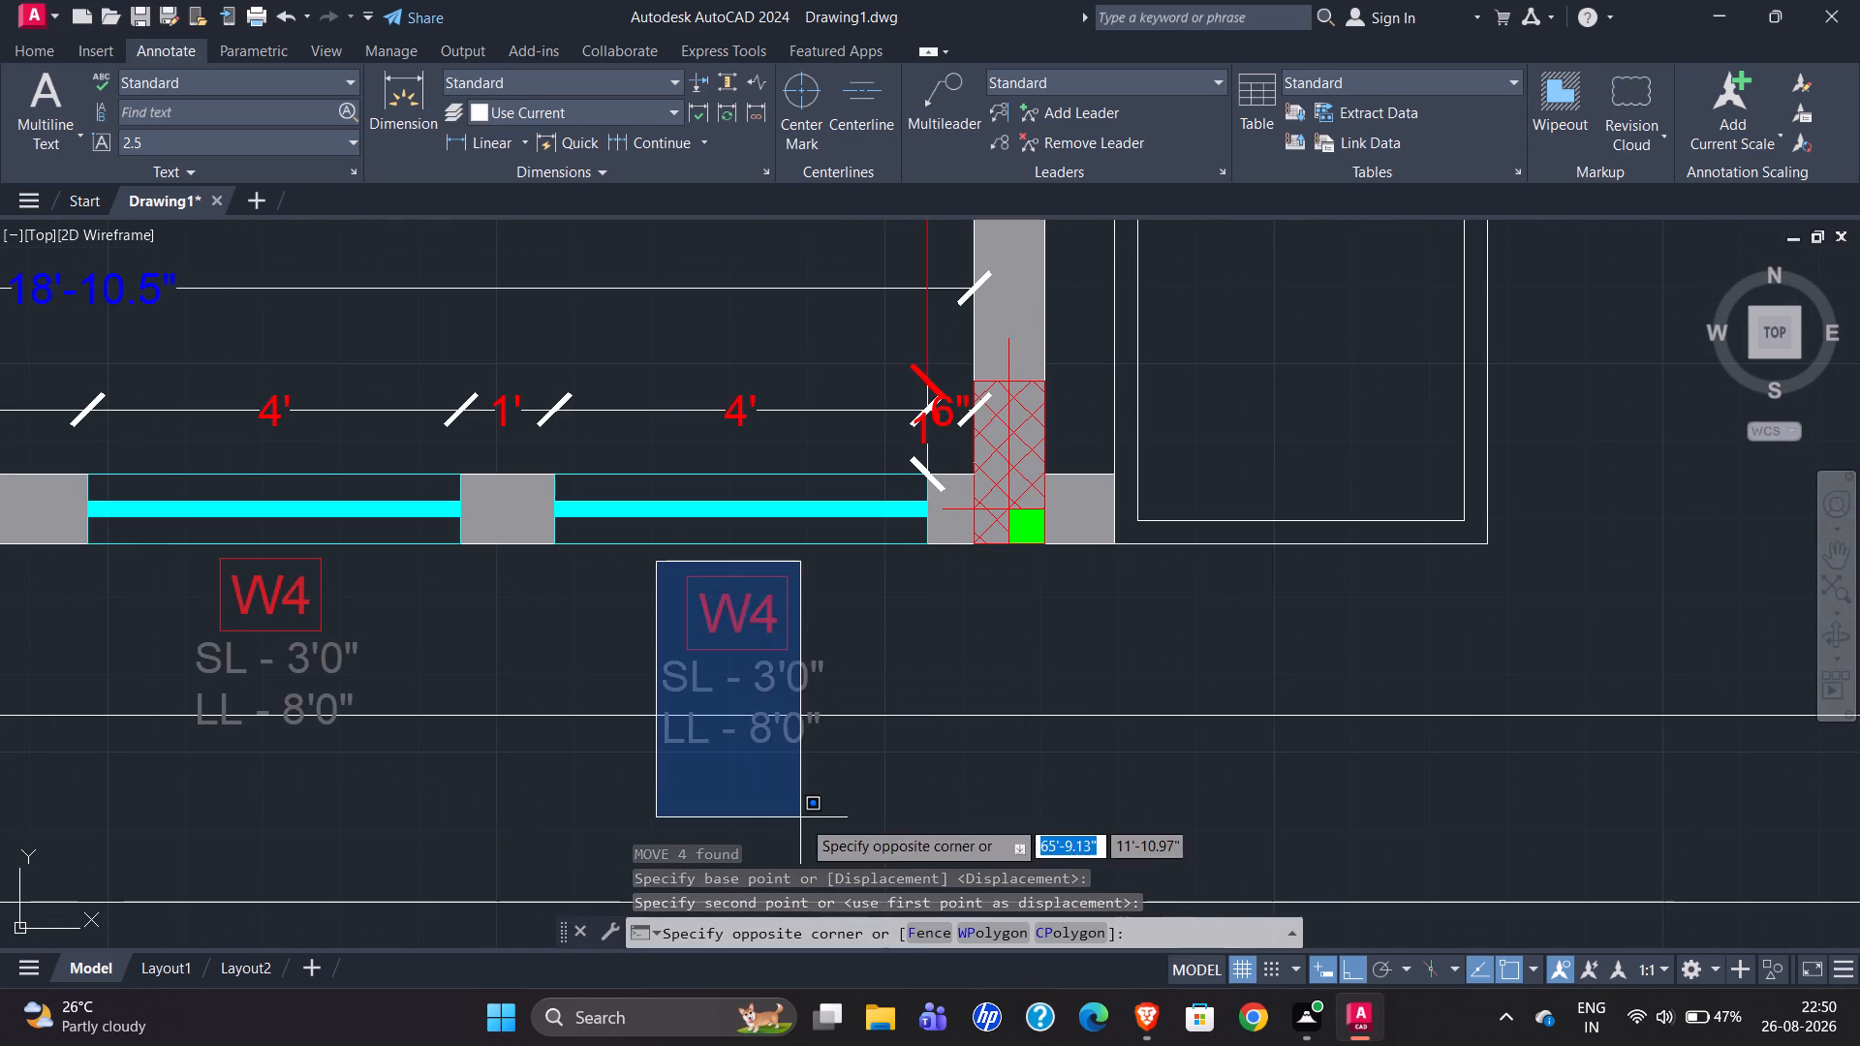
click(880, 813)
key(m)
key(Return)
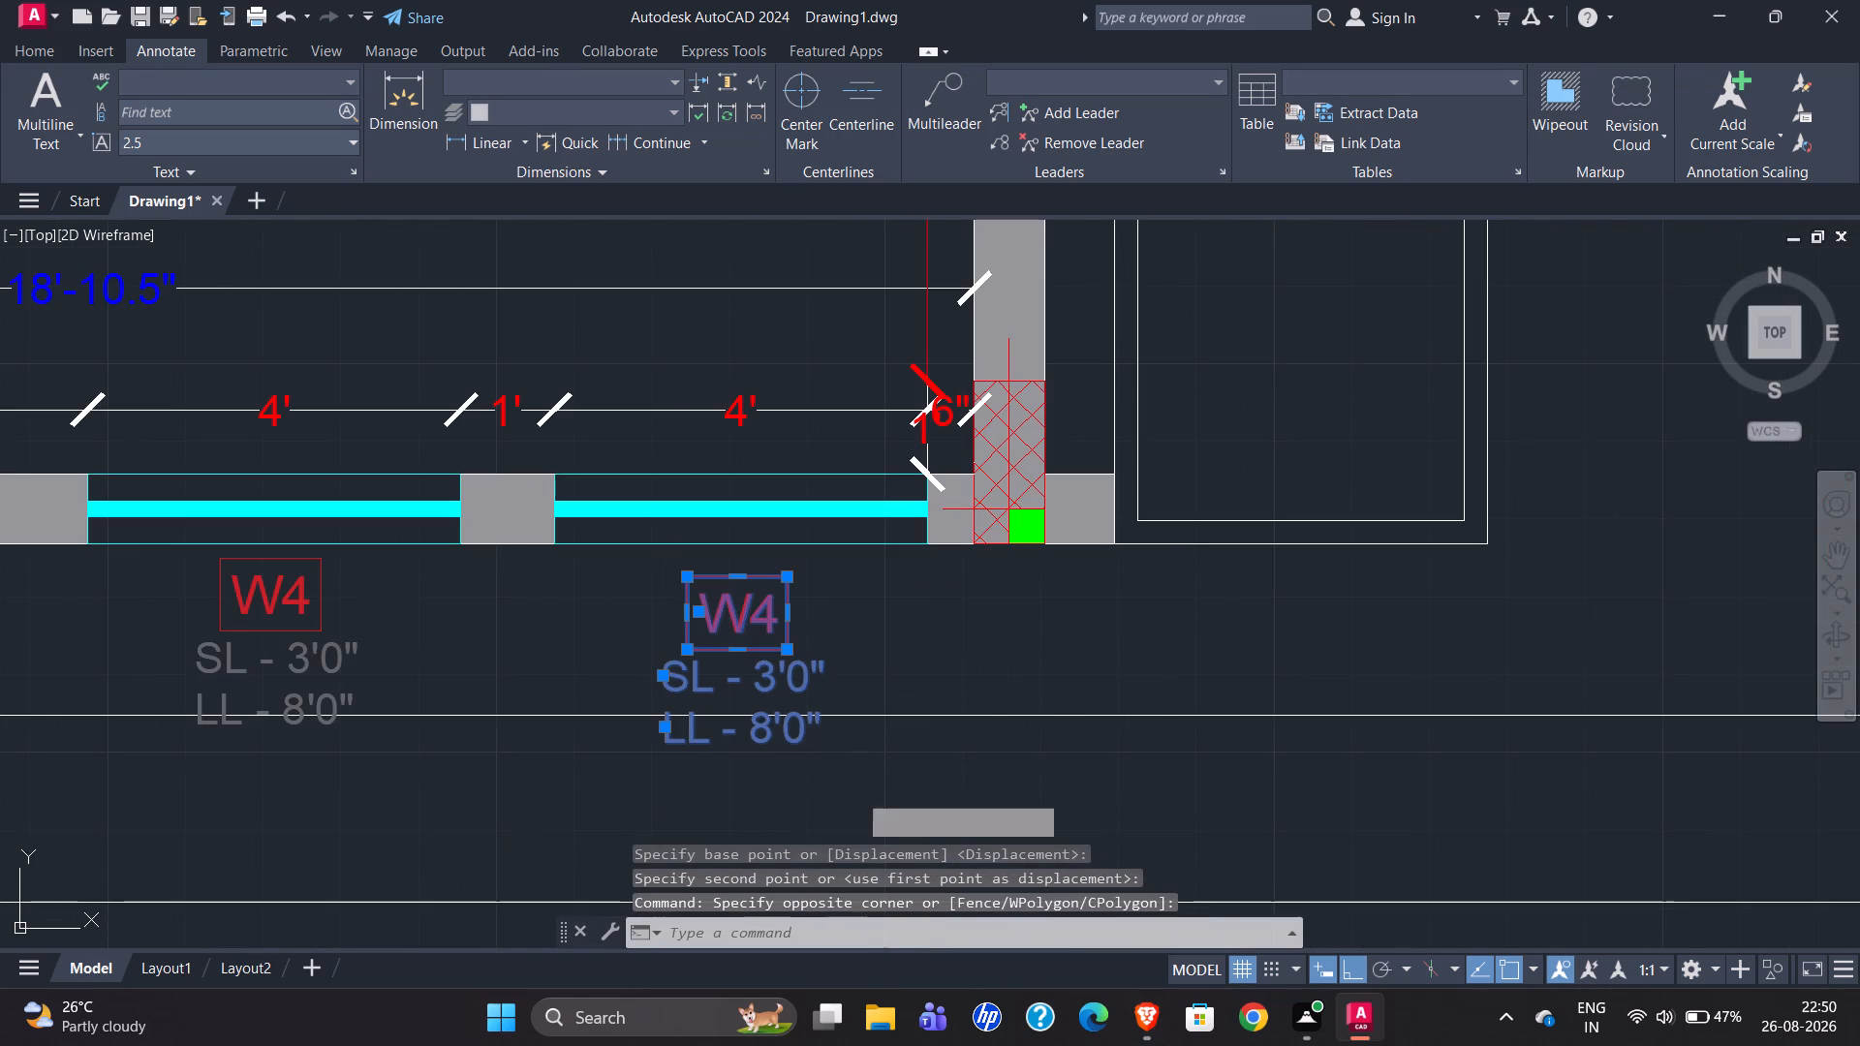
click(735, 577)
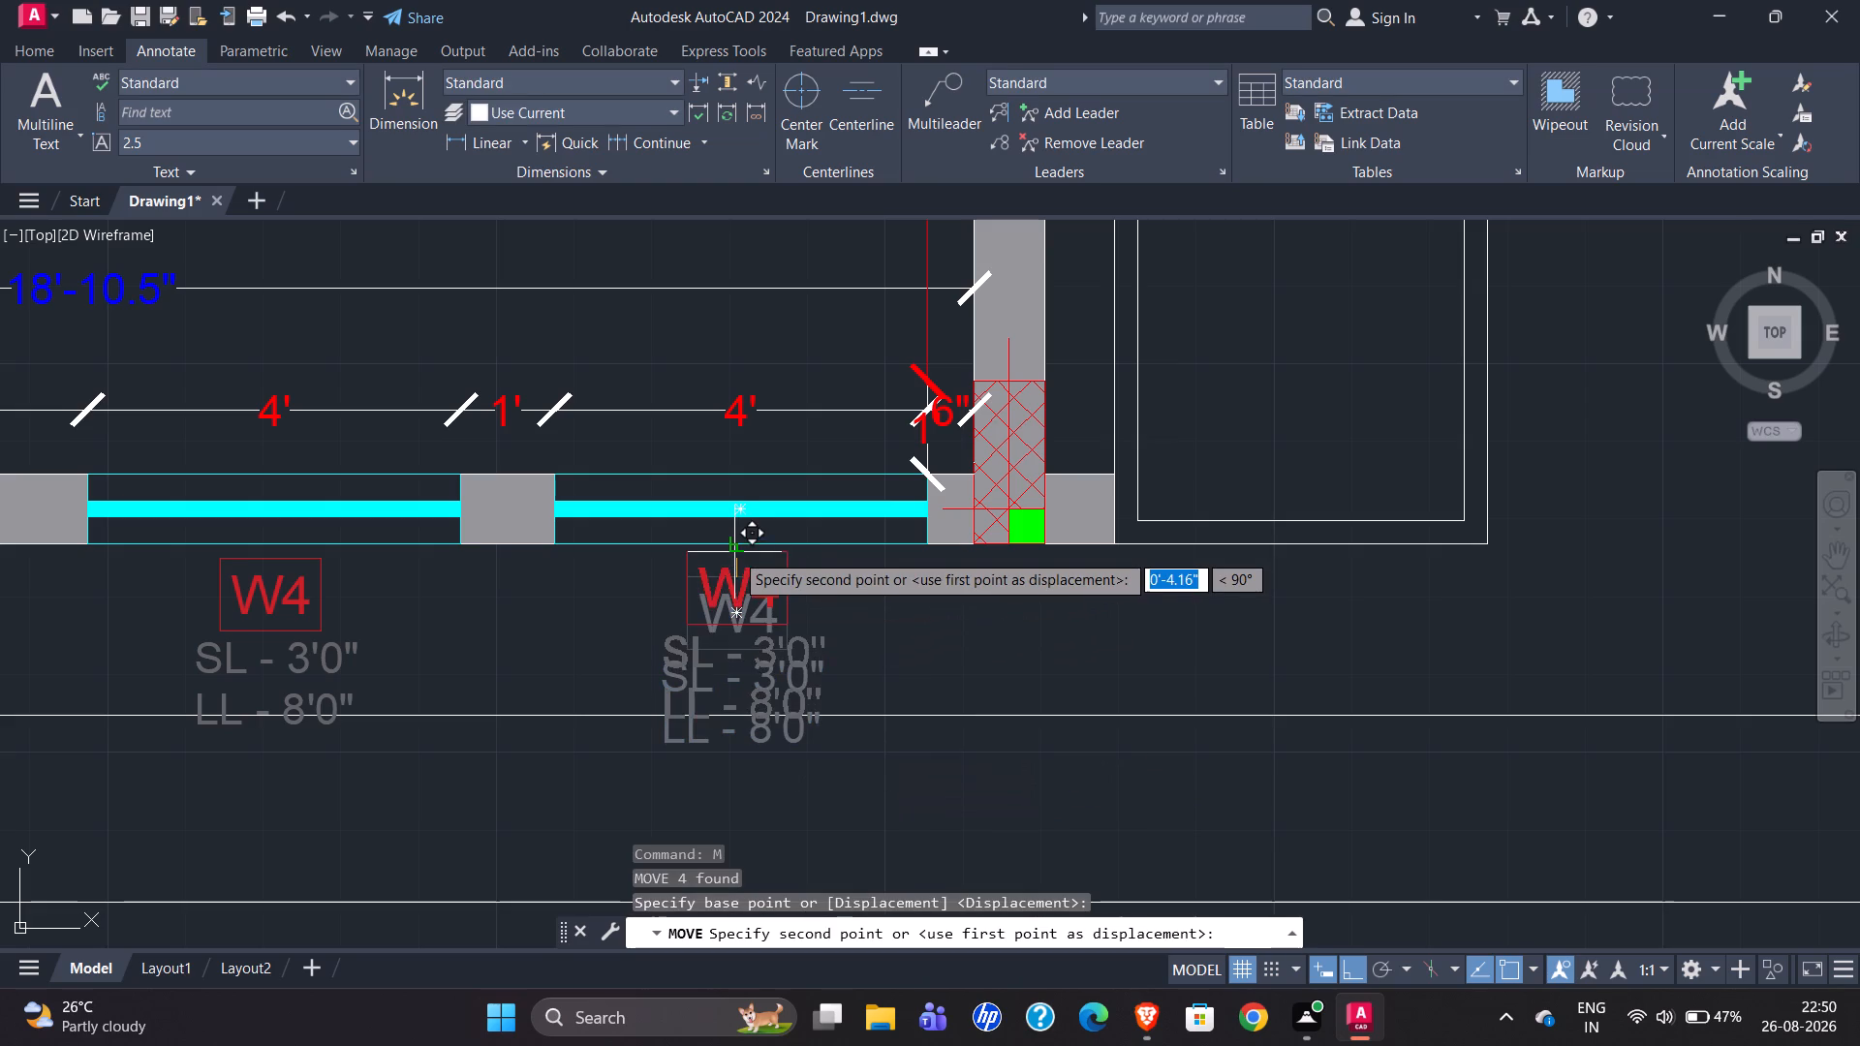
click(734, 558)
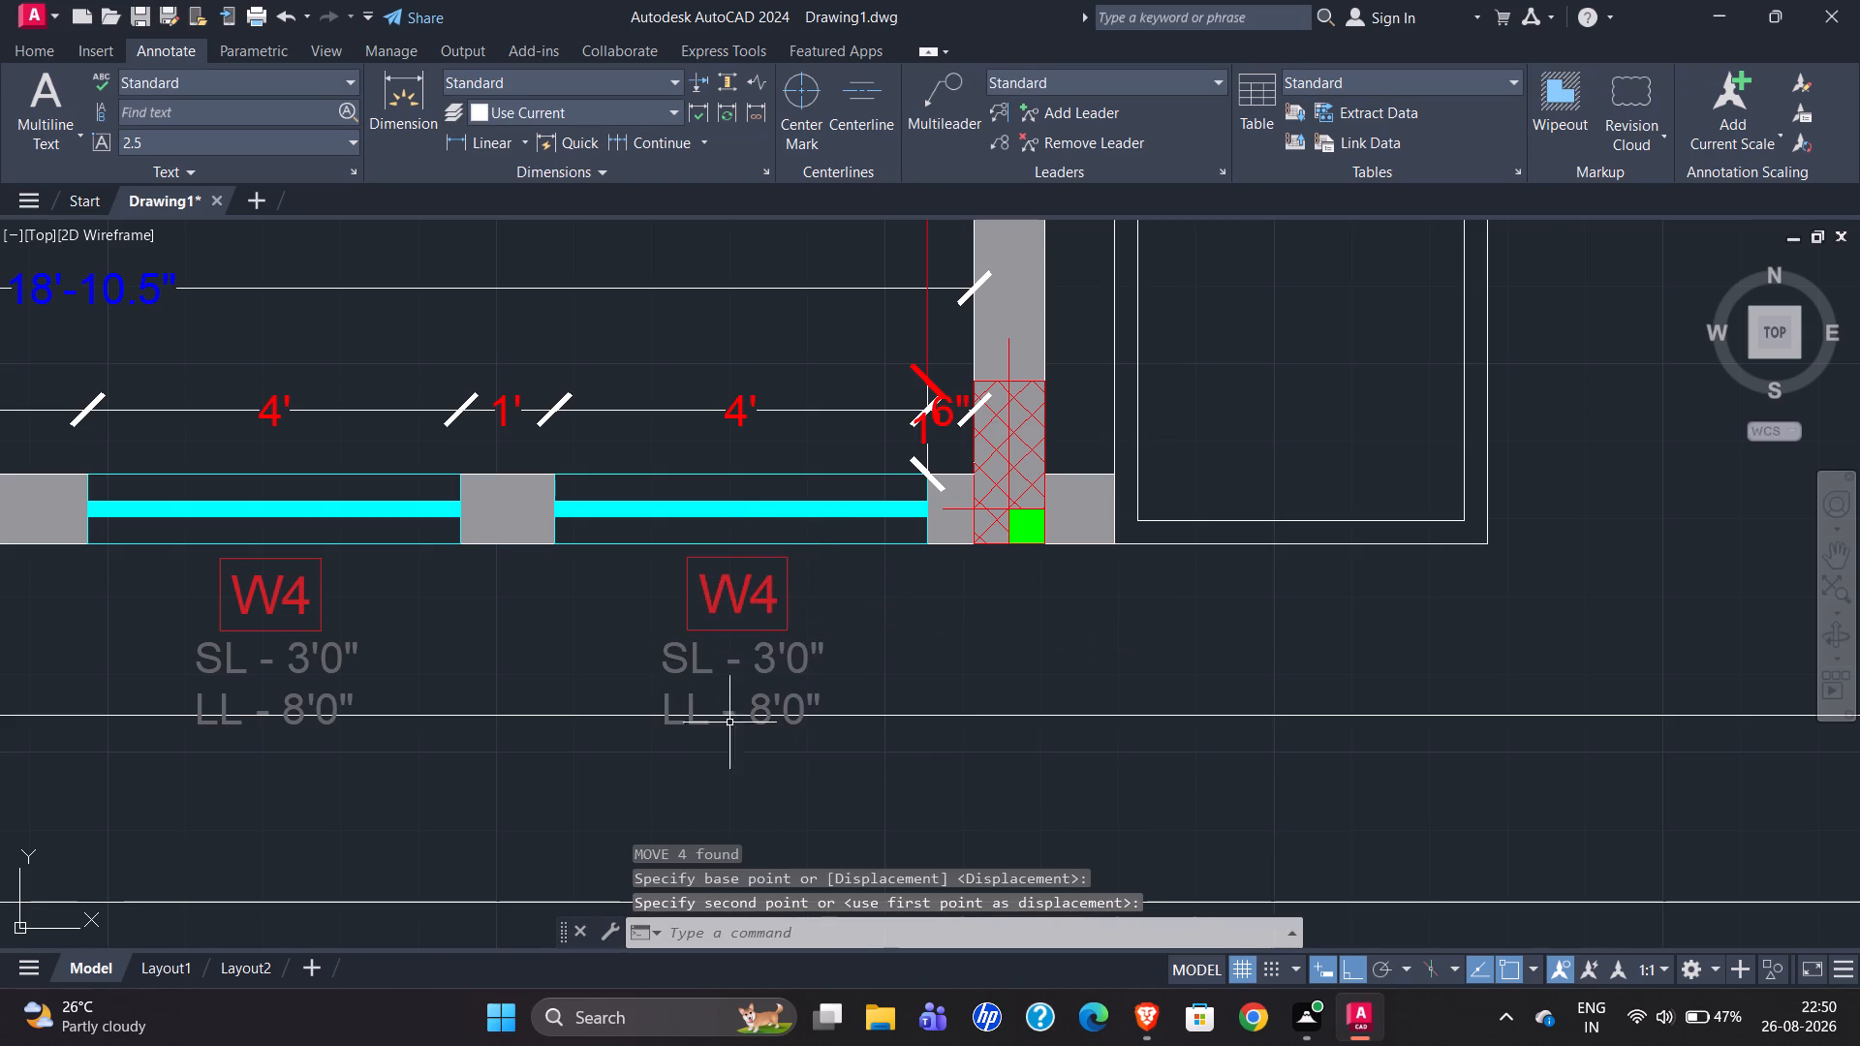
Examine the copied tags and labels around the servant and office rooms against the reference plan.
scroll(709, 724, down, 3)
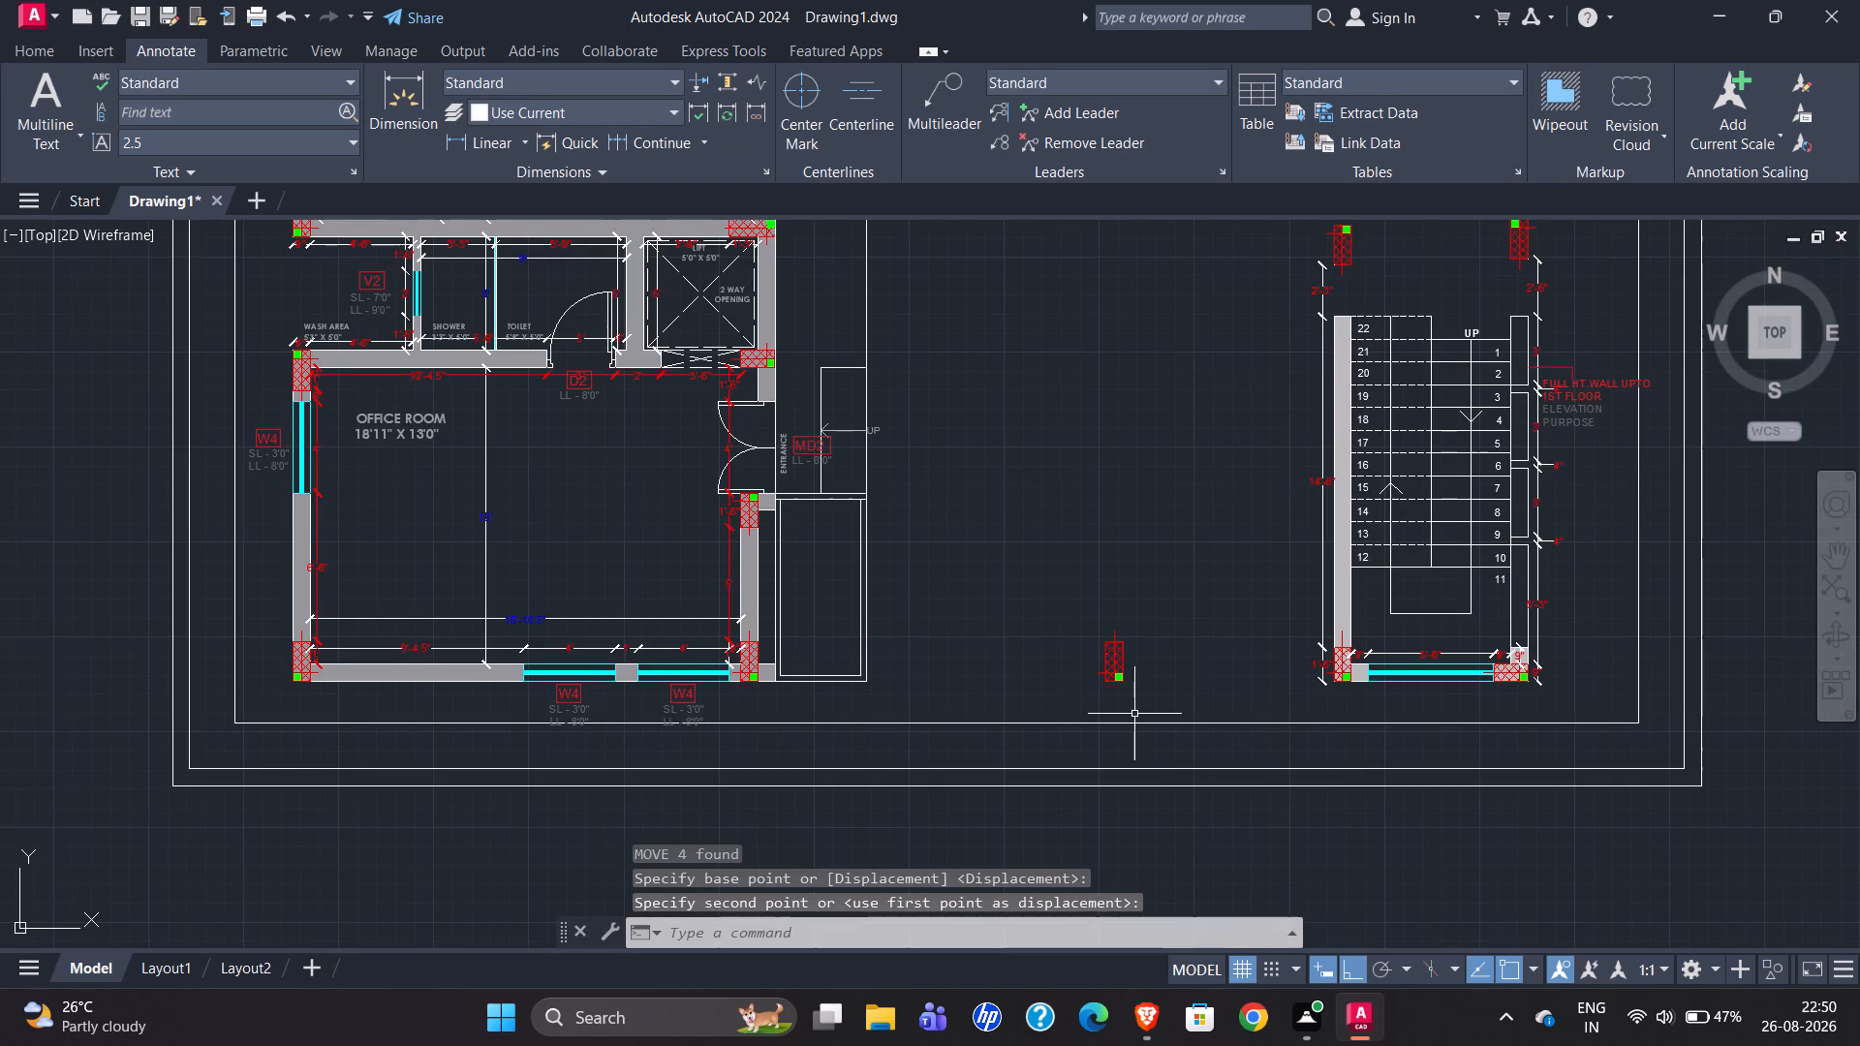
scroll(795, 842, down, 1)
scroll(524, 713, down, 1)
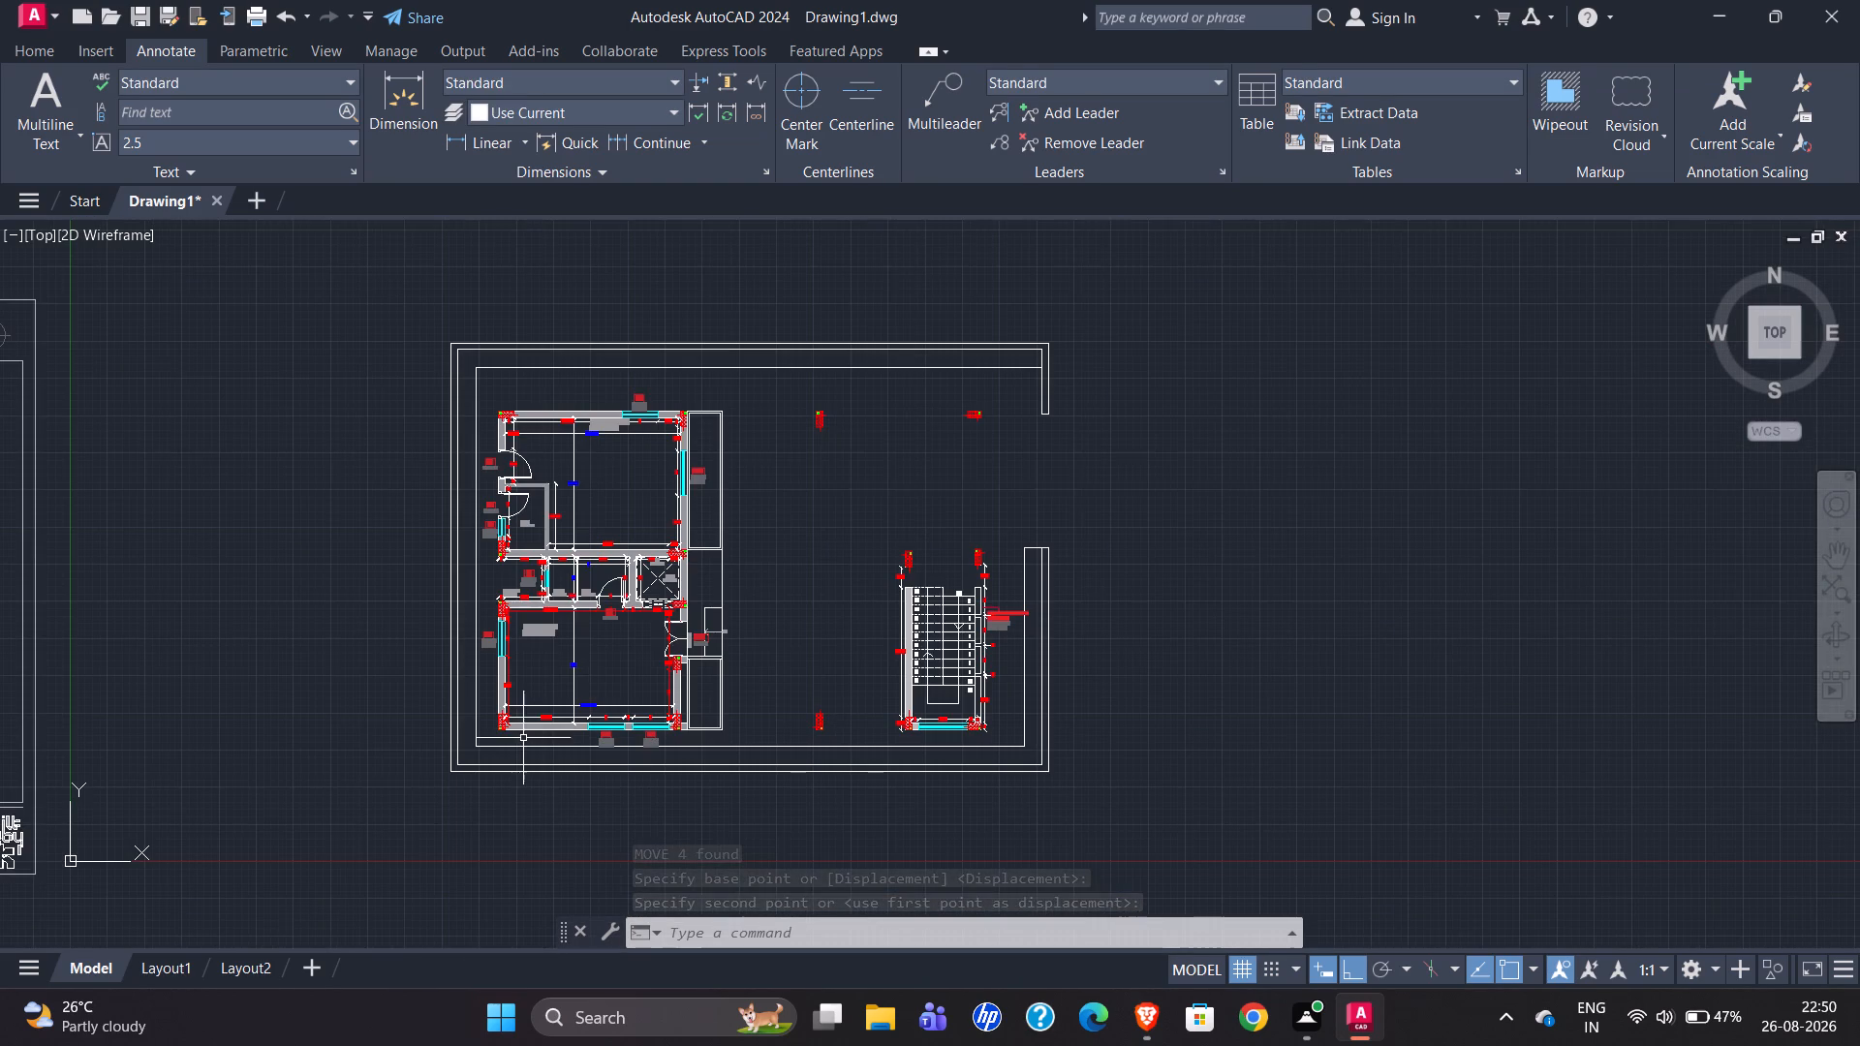
scroll(541, 369, up, 2)
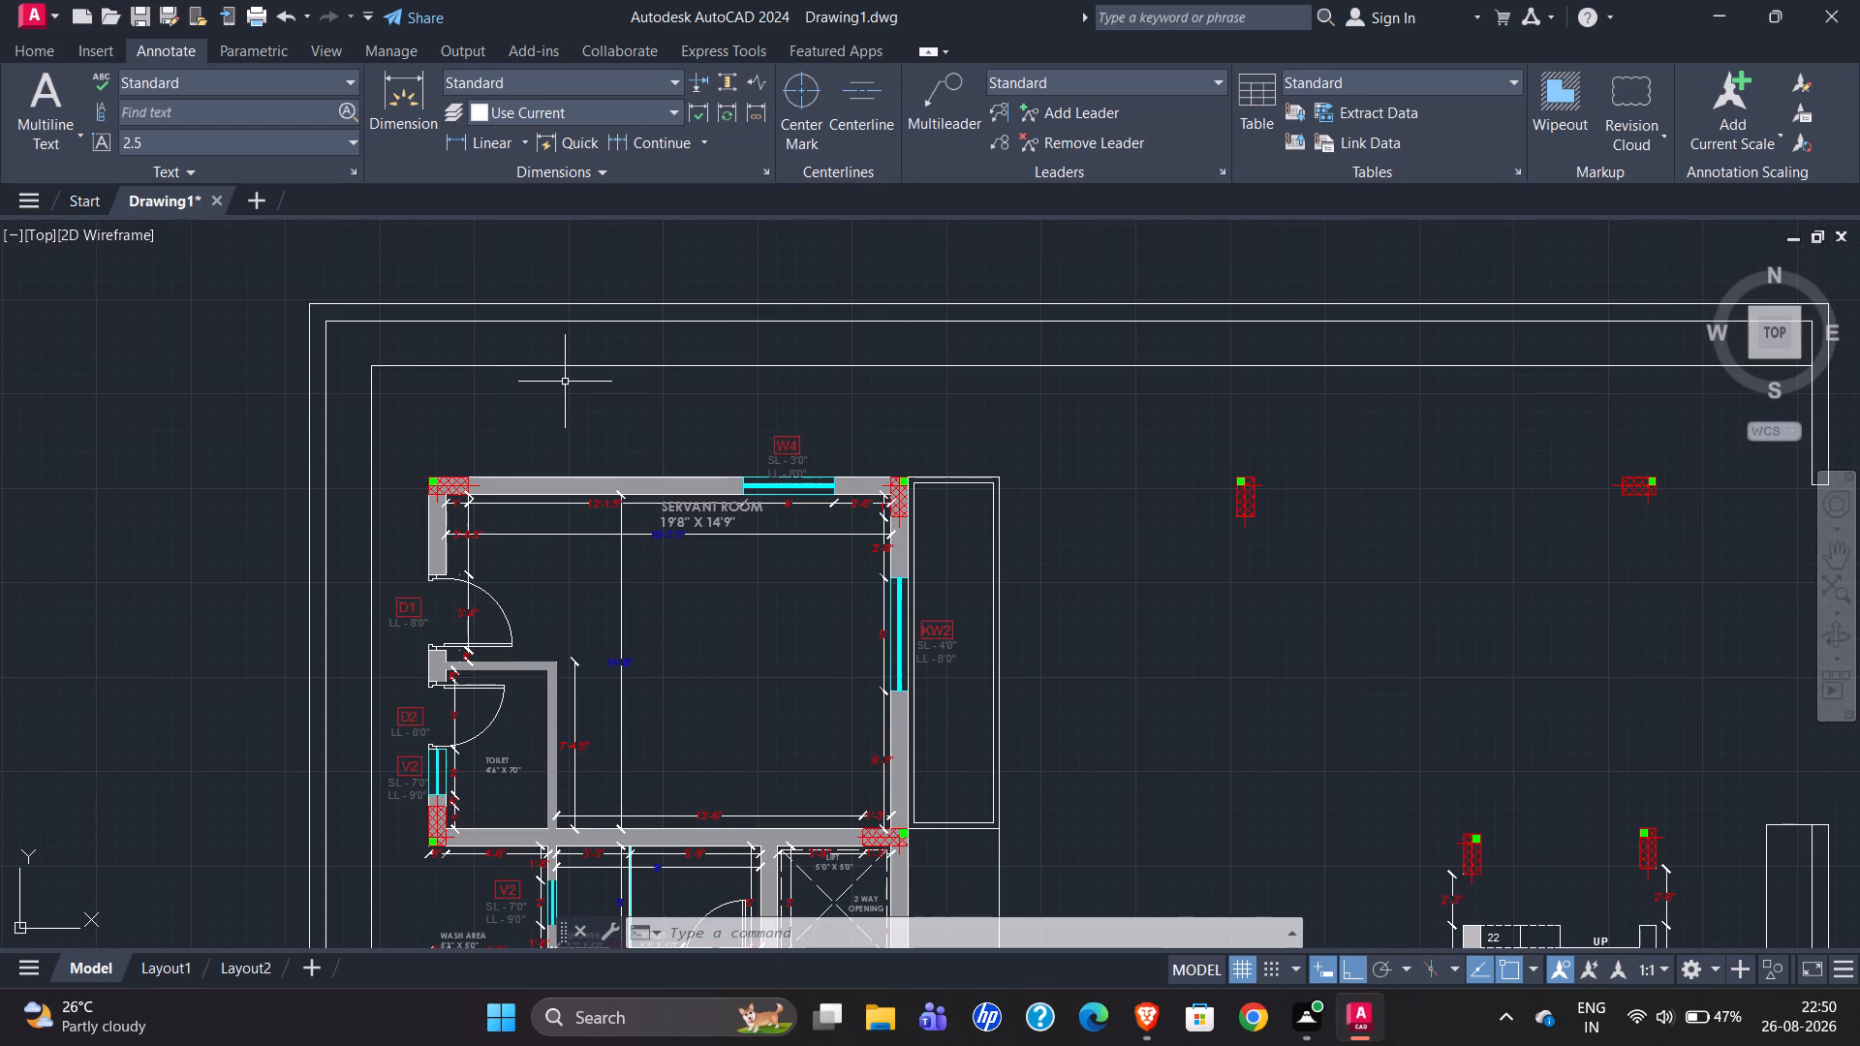
scroll(814, 476, up, 3)
scroll(911, 460, down, 4)
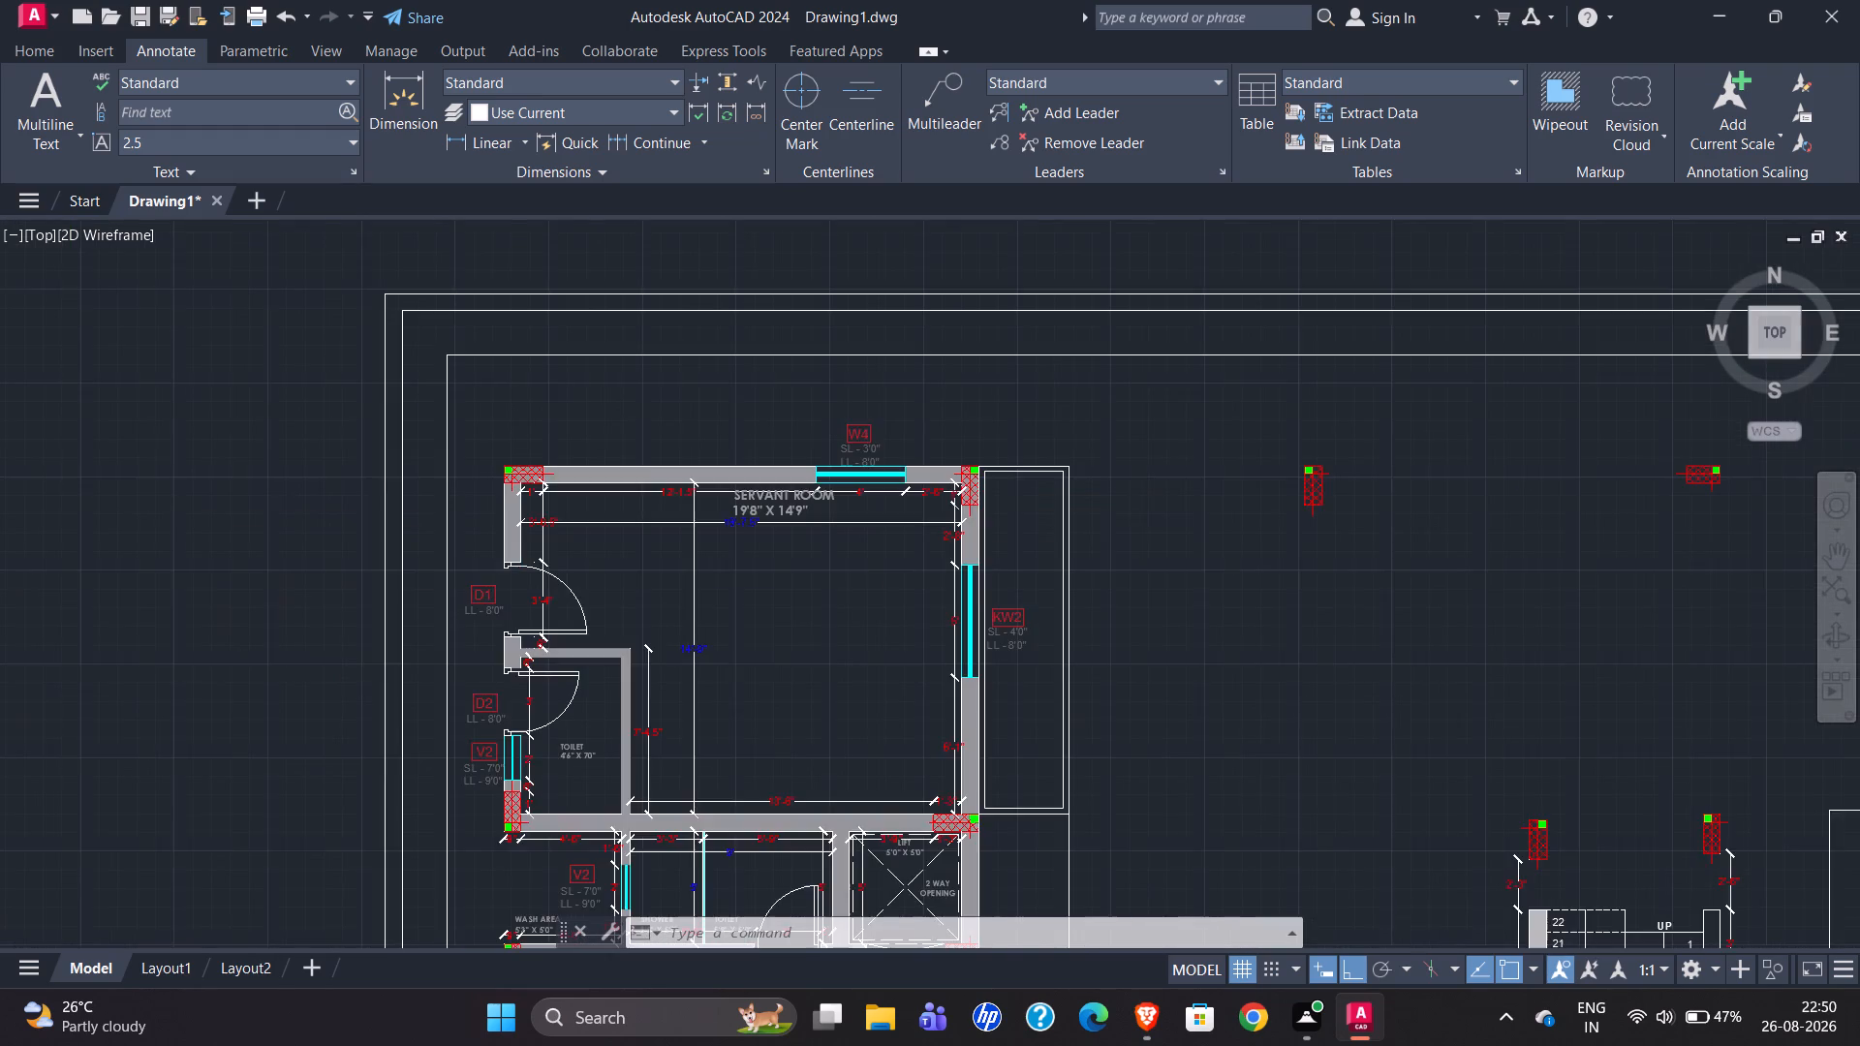
scroll(912, 460, down, 2)
scroll(206, 469, up, 3)
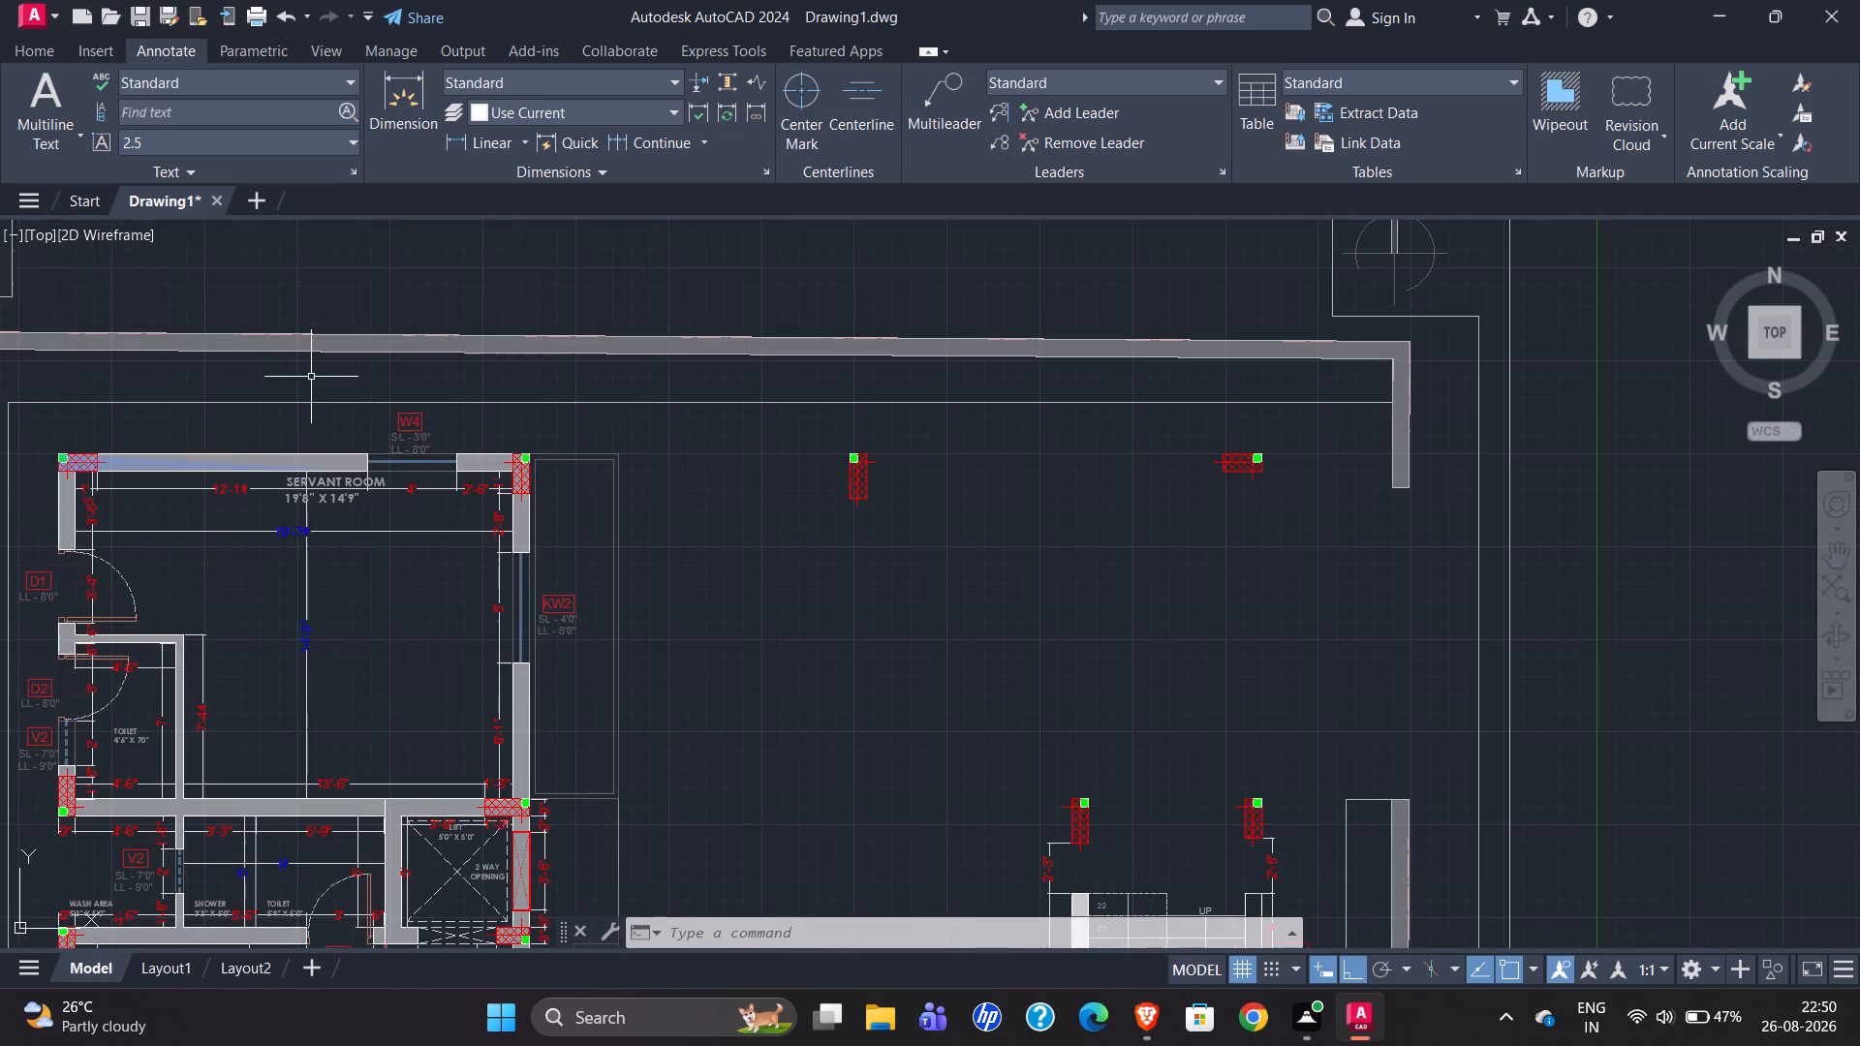
scroll(309, 372, down, 3)
scroll(978, 576, up, 5)
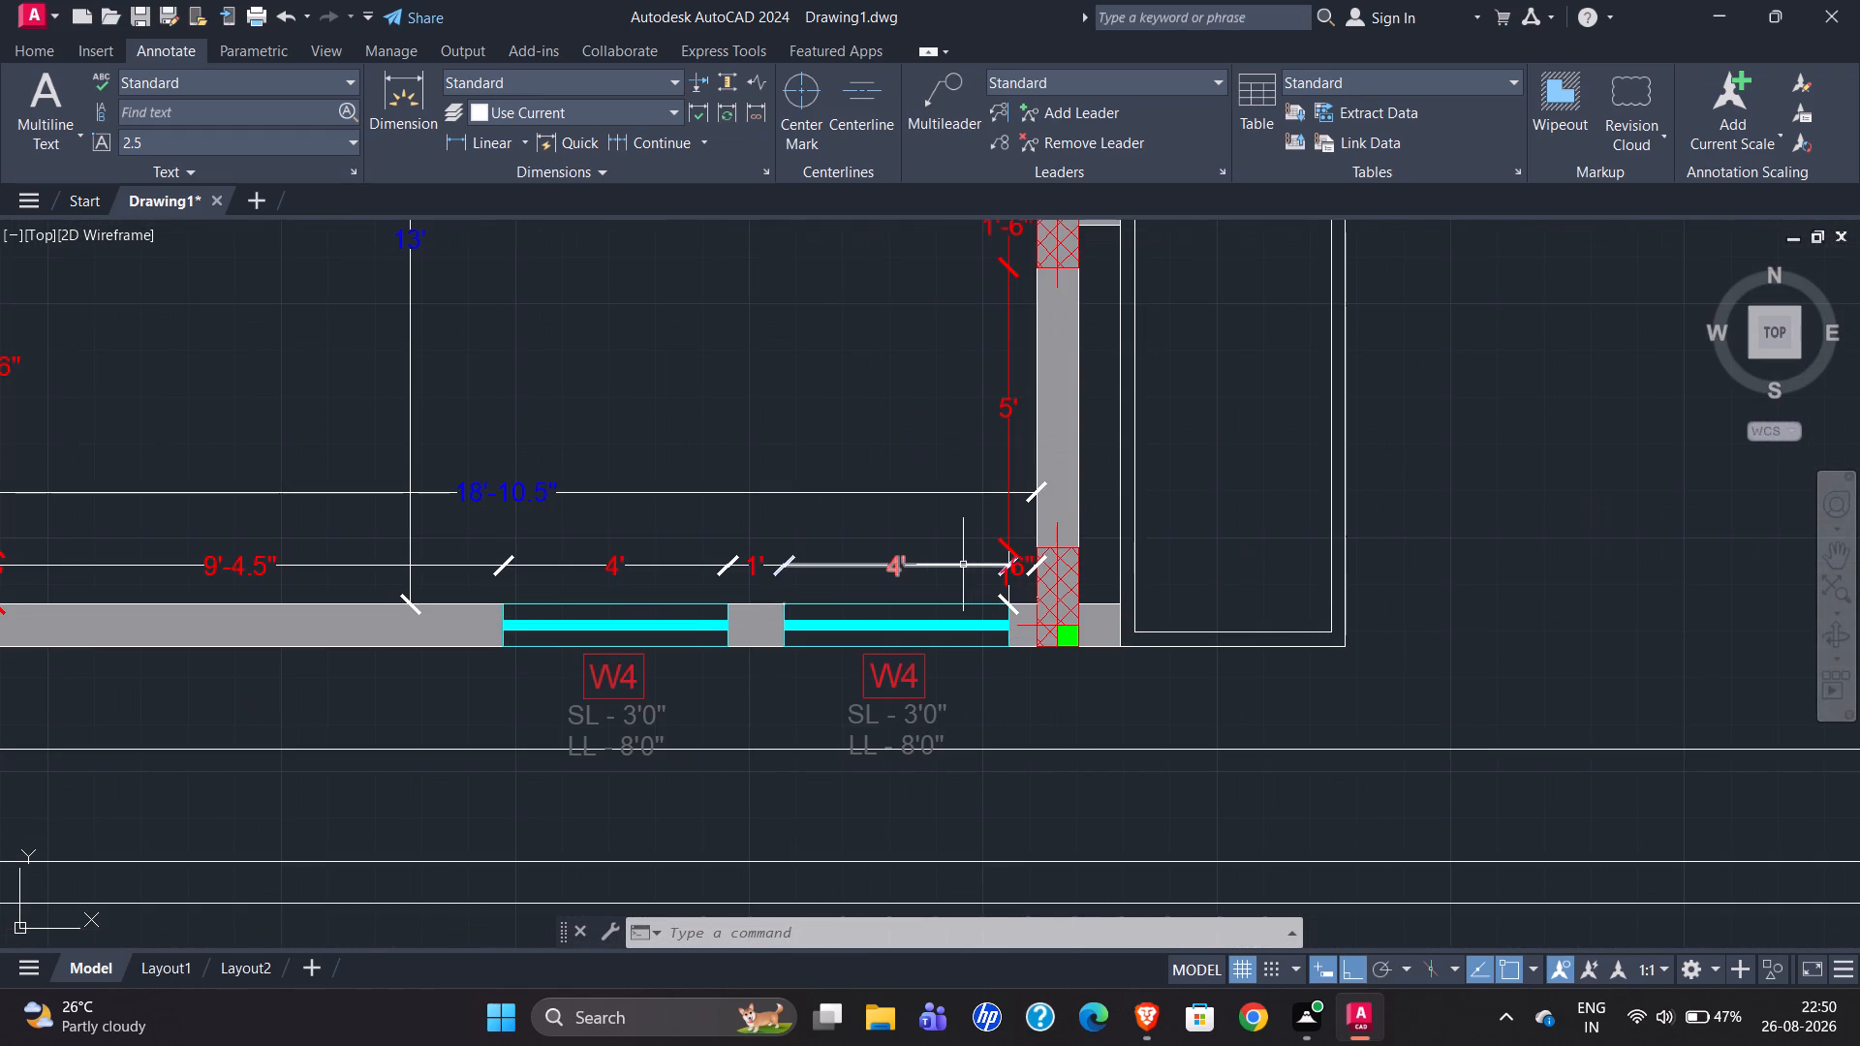
scroll(830, 722, down, 2)
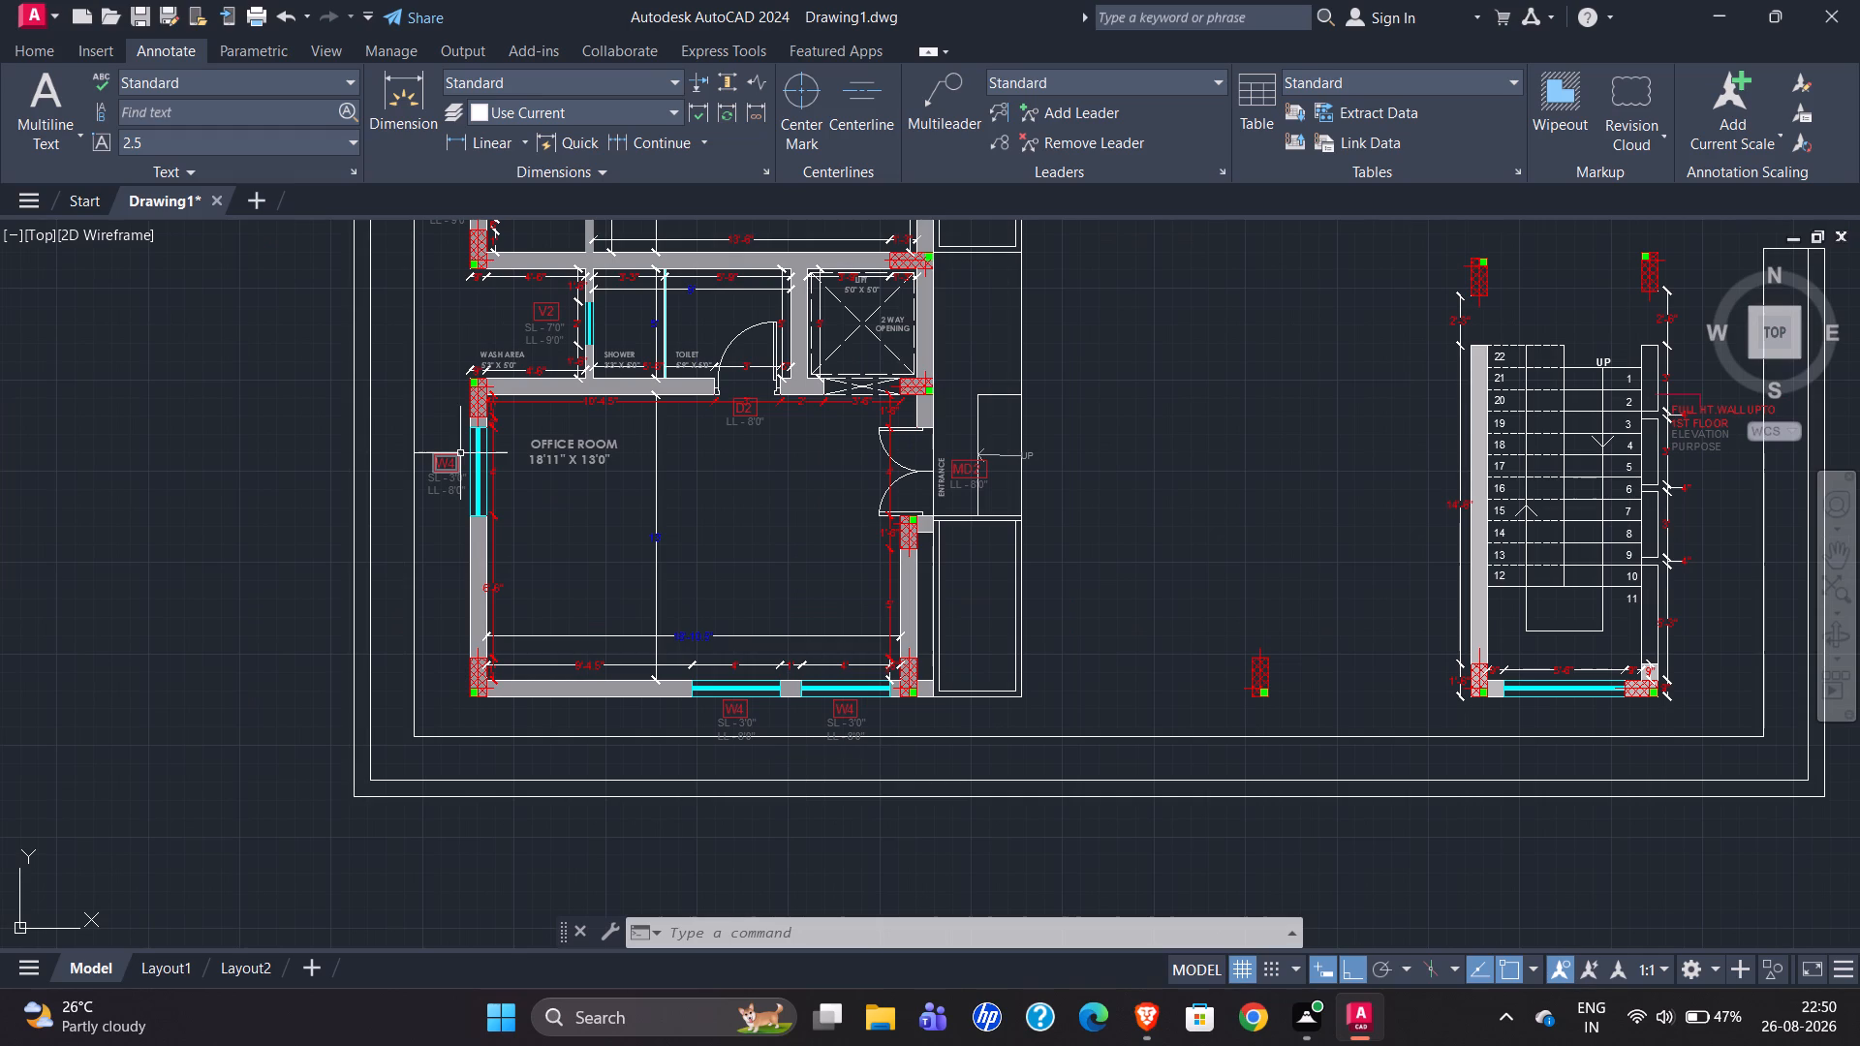
Join the redrawn plan's selected compound wall lines, including the inner outline and the end caps at the east opening.
scroll(550, 723, down, 1)
scroll(952, 810, down, 1)
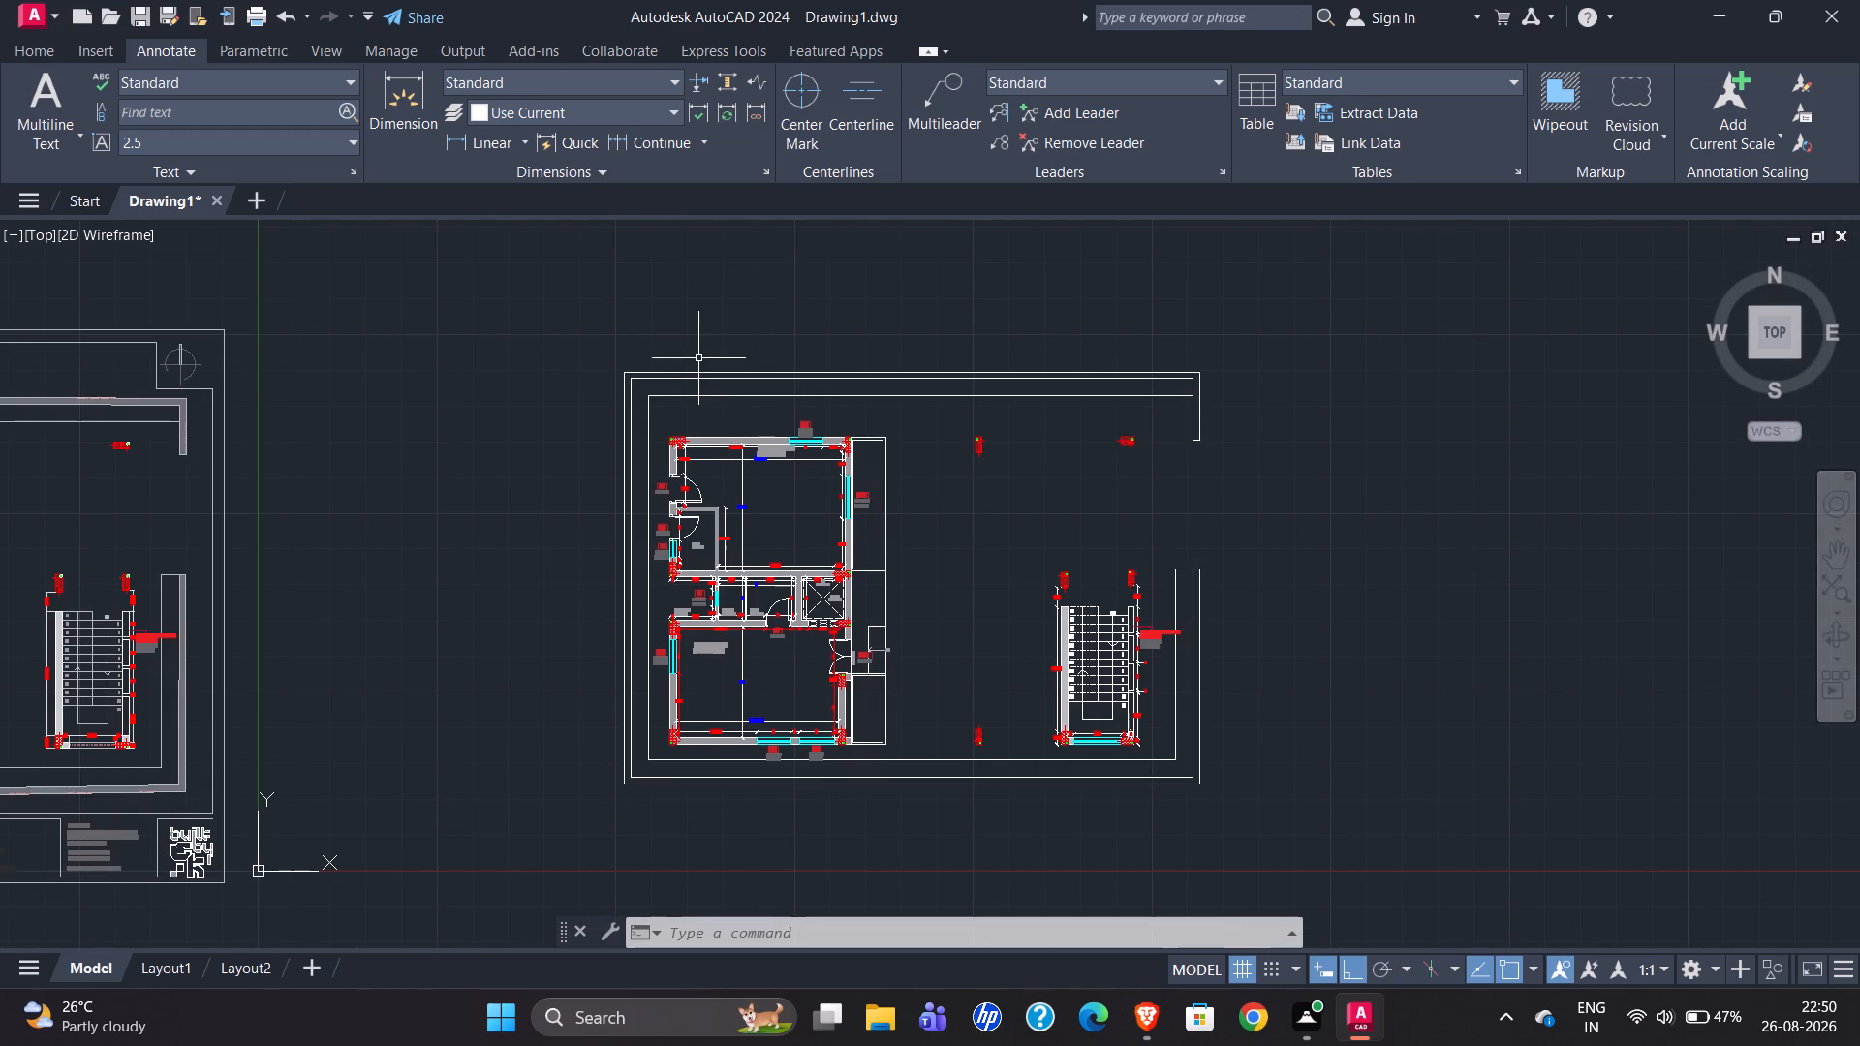
click(1192, 378)
click(1169, 397)
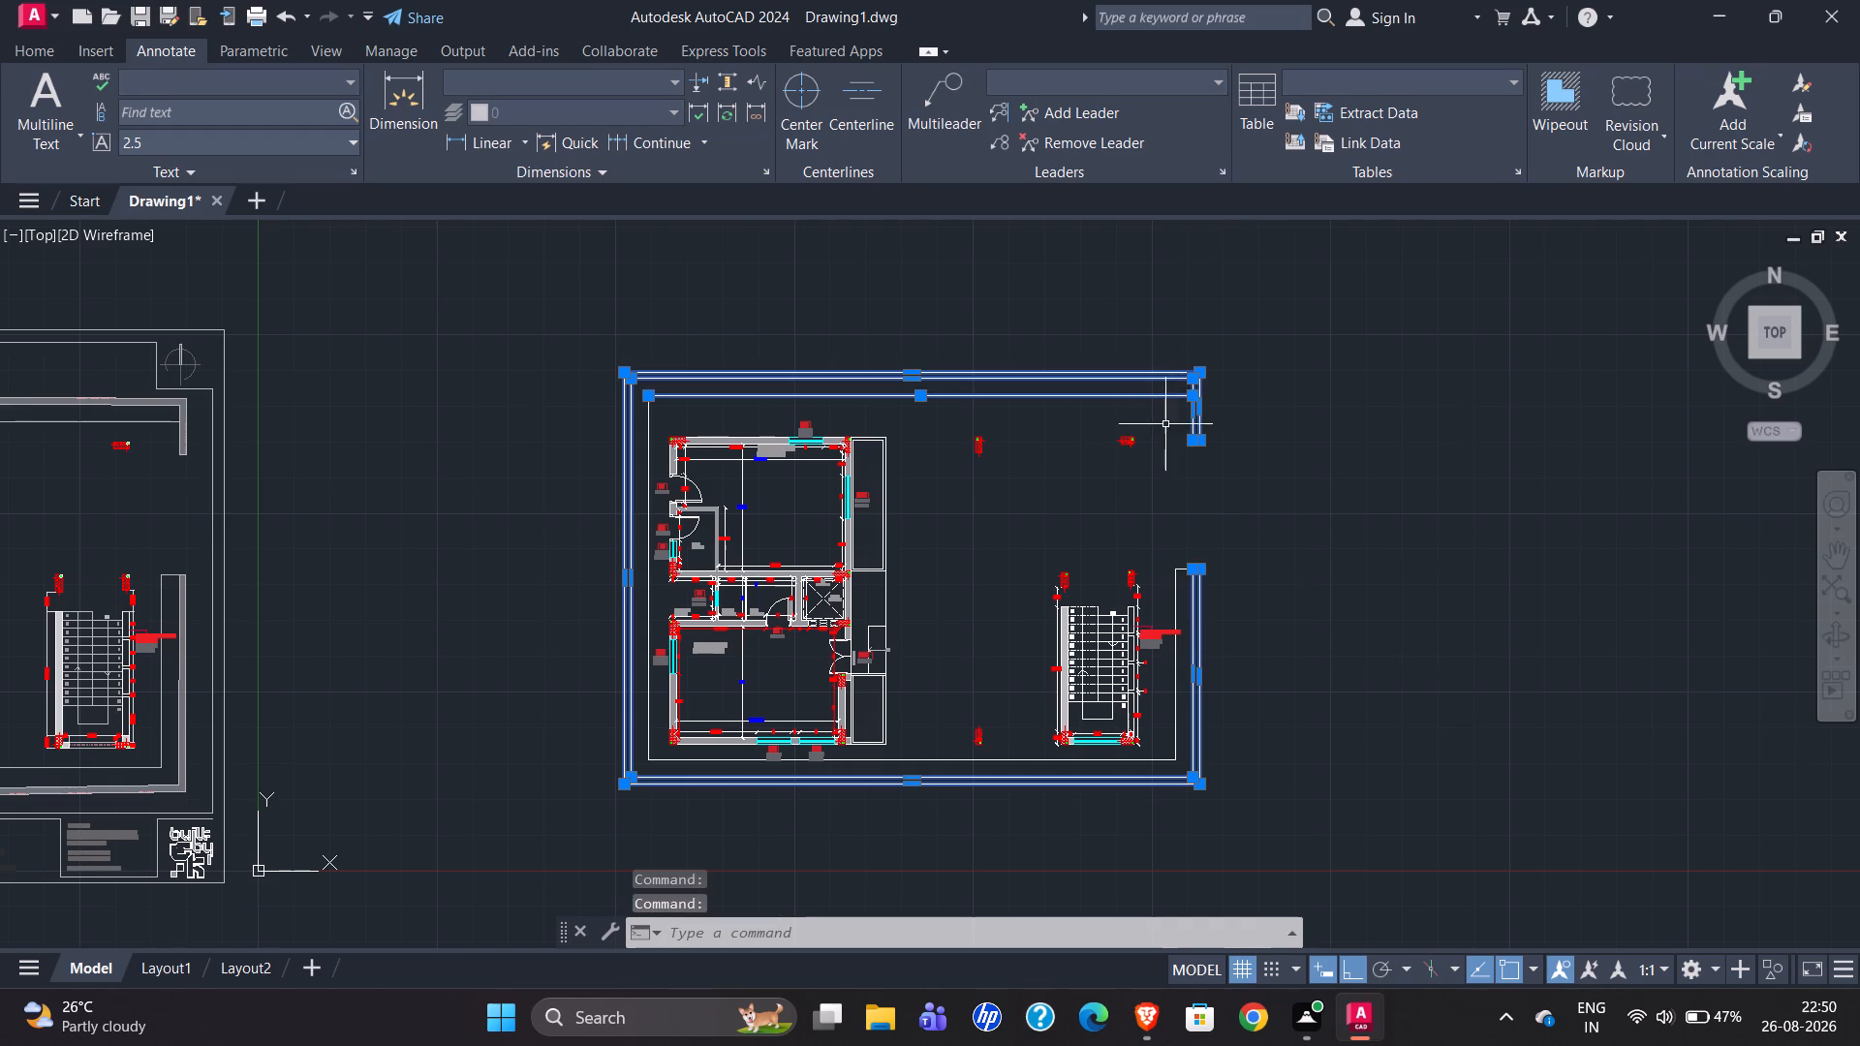
click(650, 703)
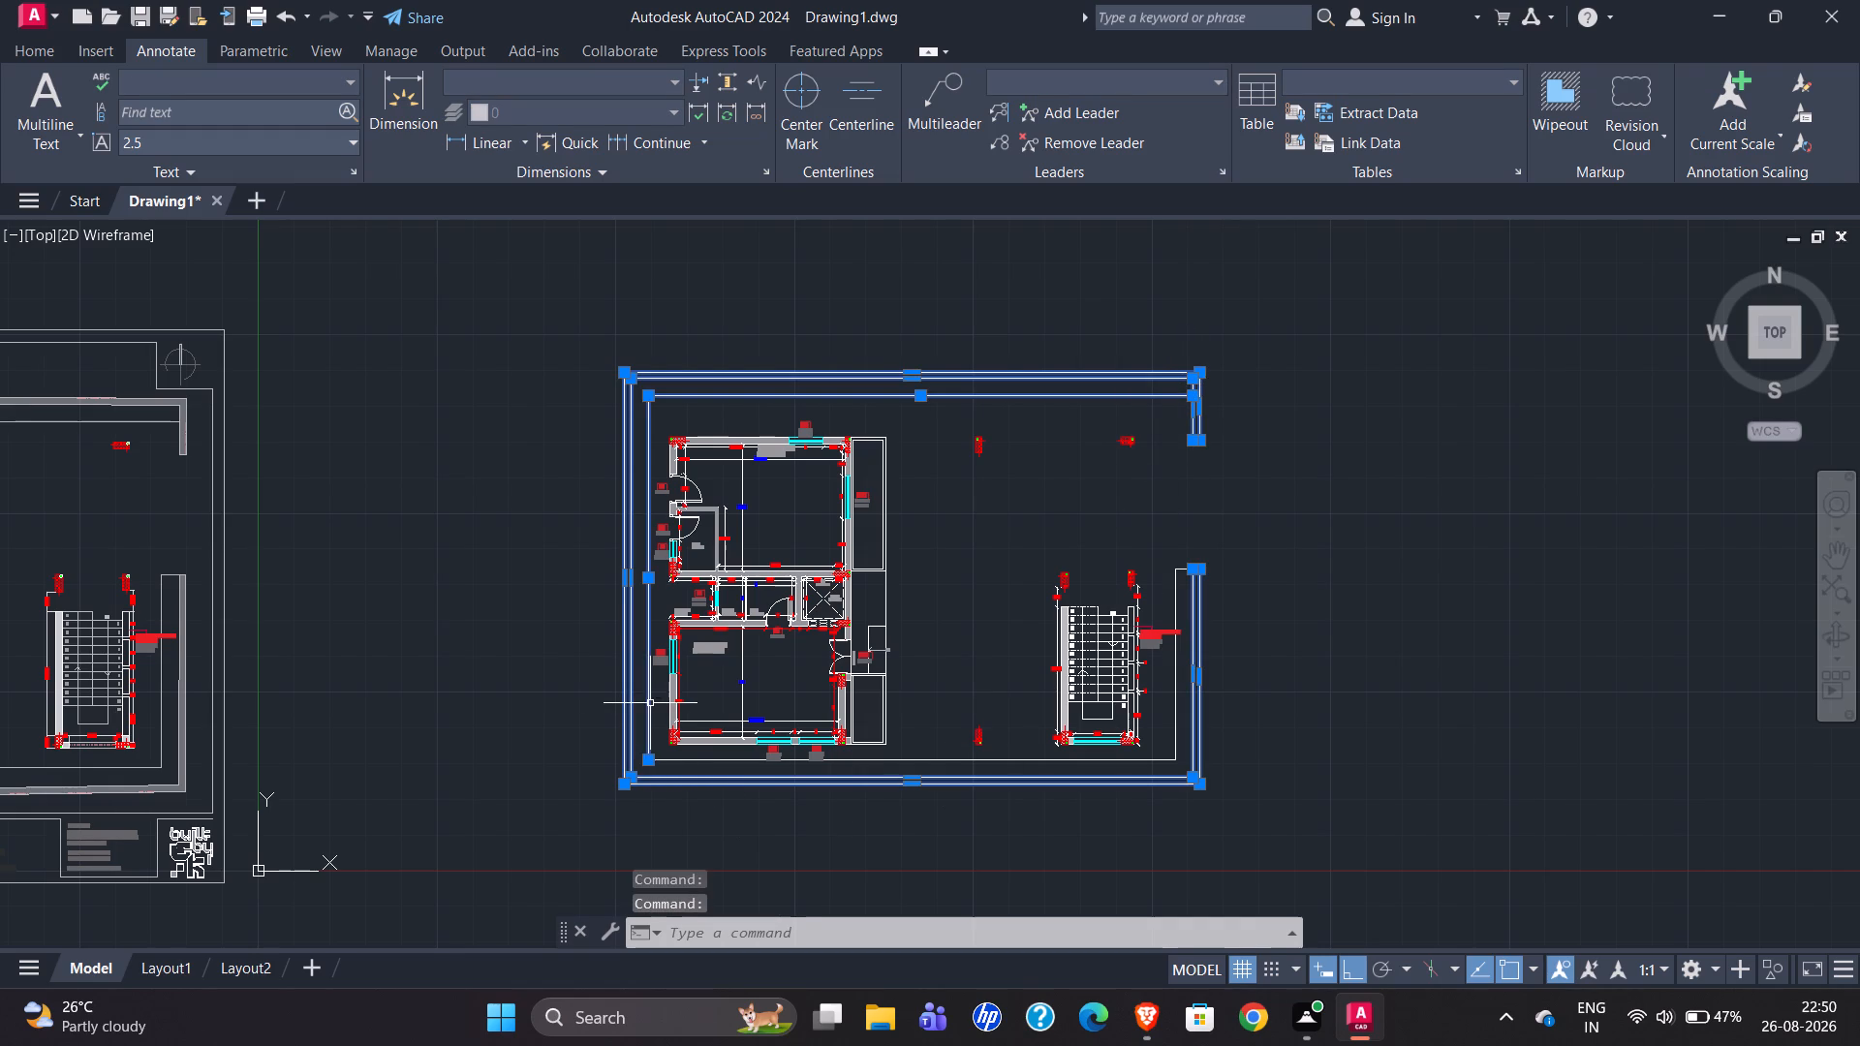
click(718, 759)
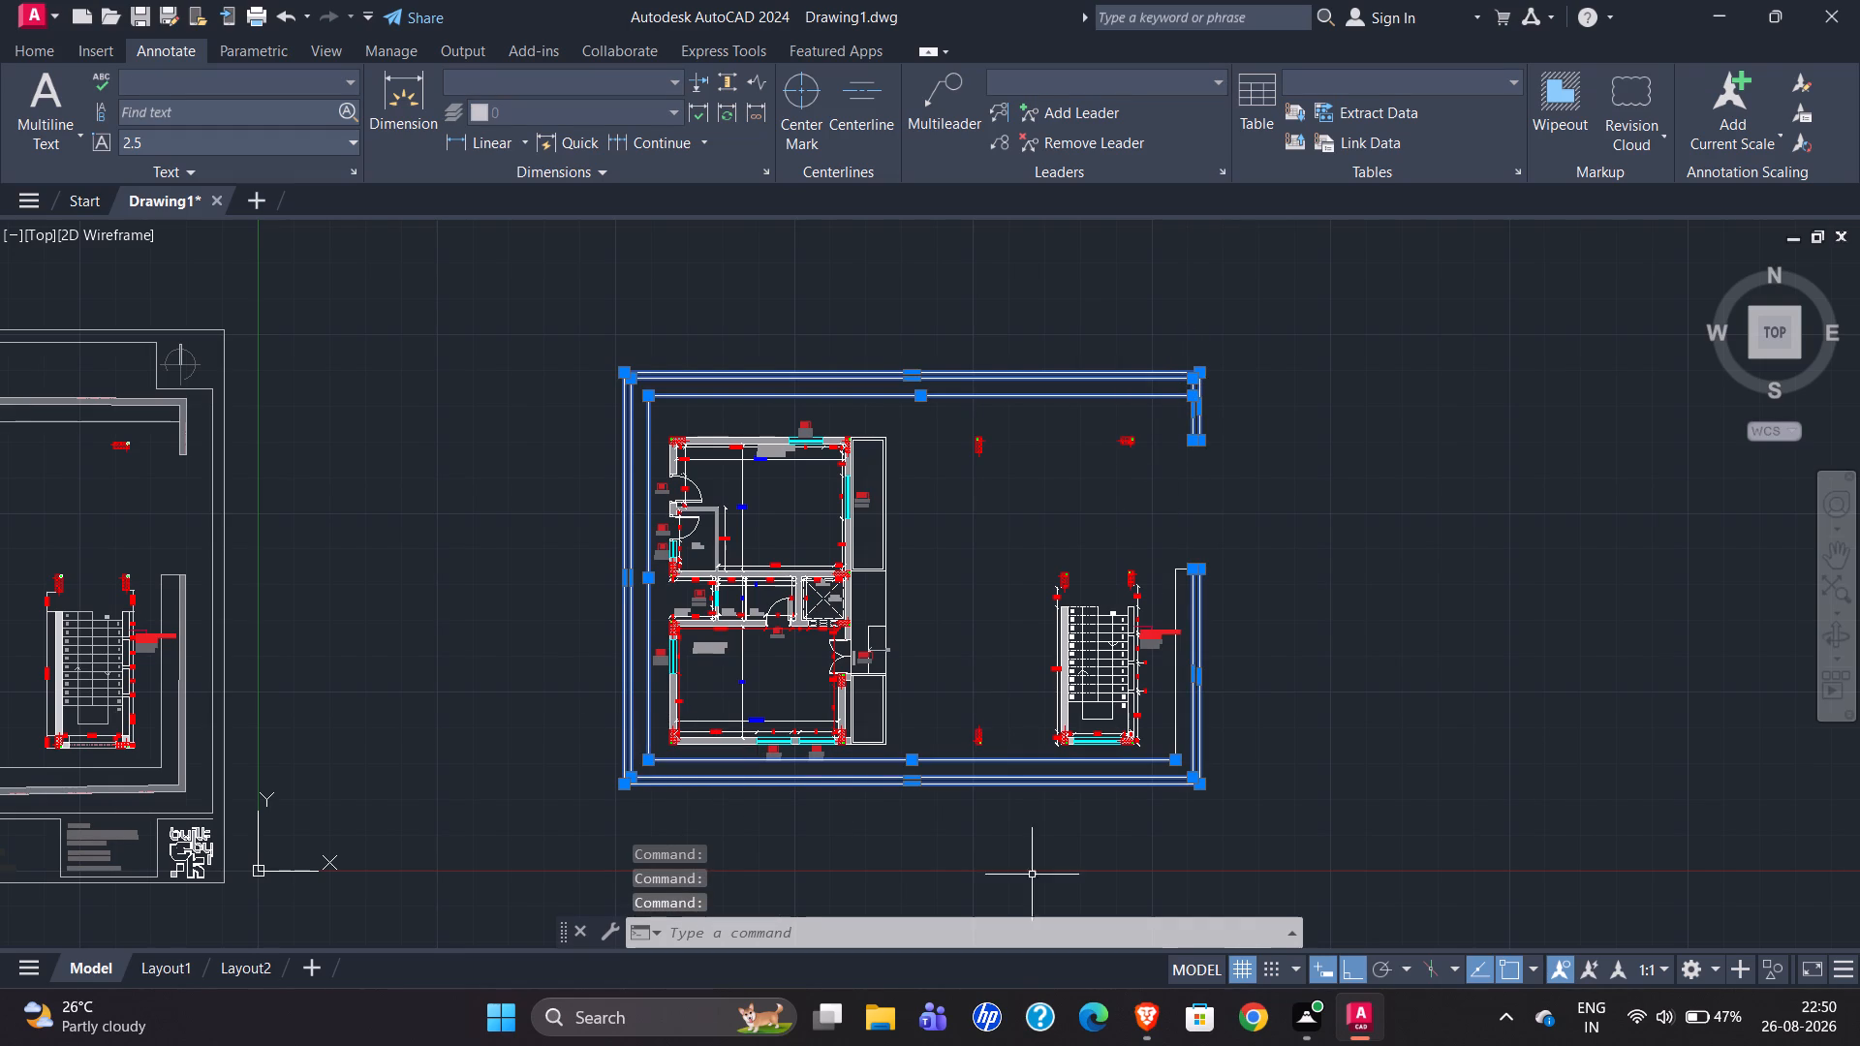
click(1175, 694)
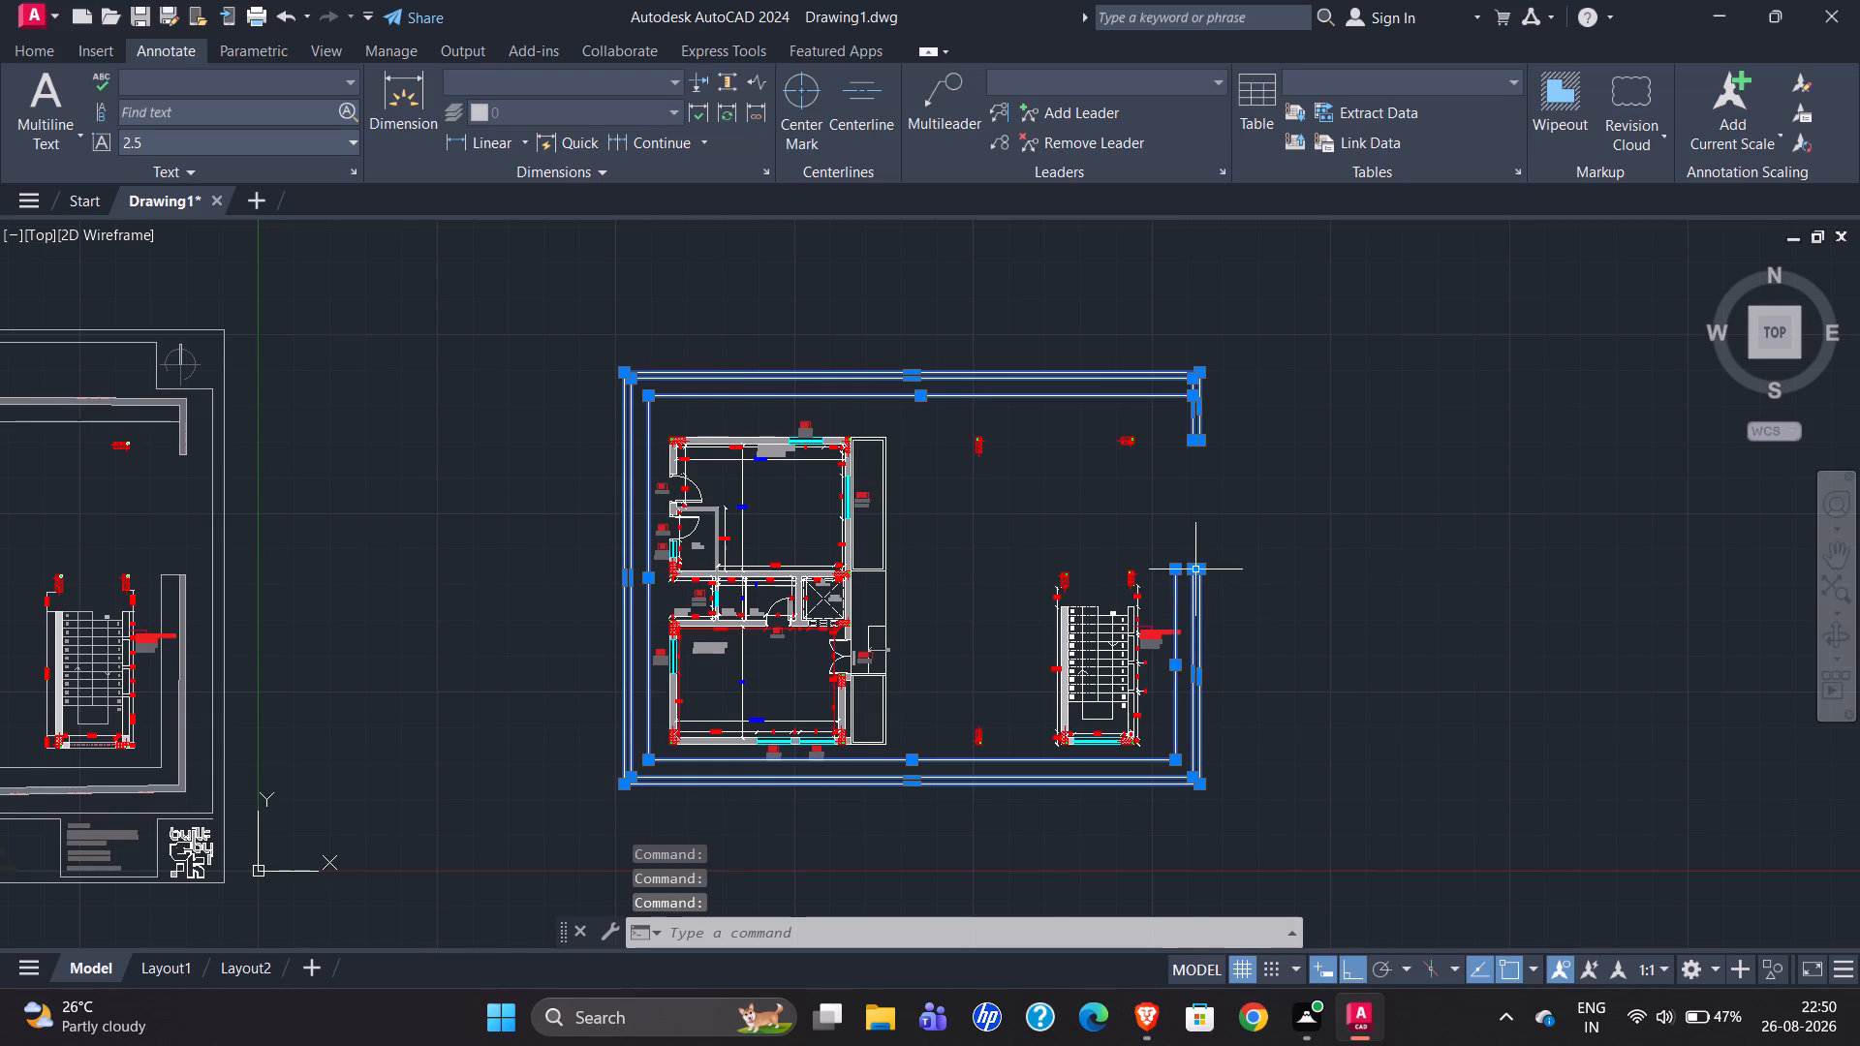
scroll(1190, 566, up, 5)
click(1131, 605)
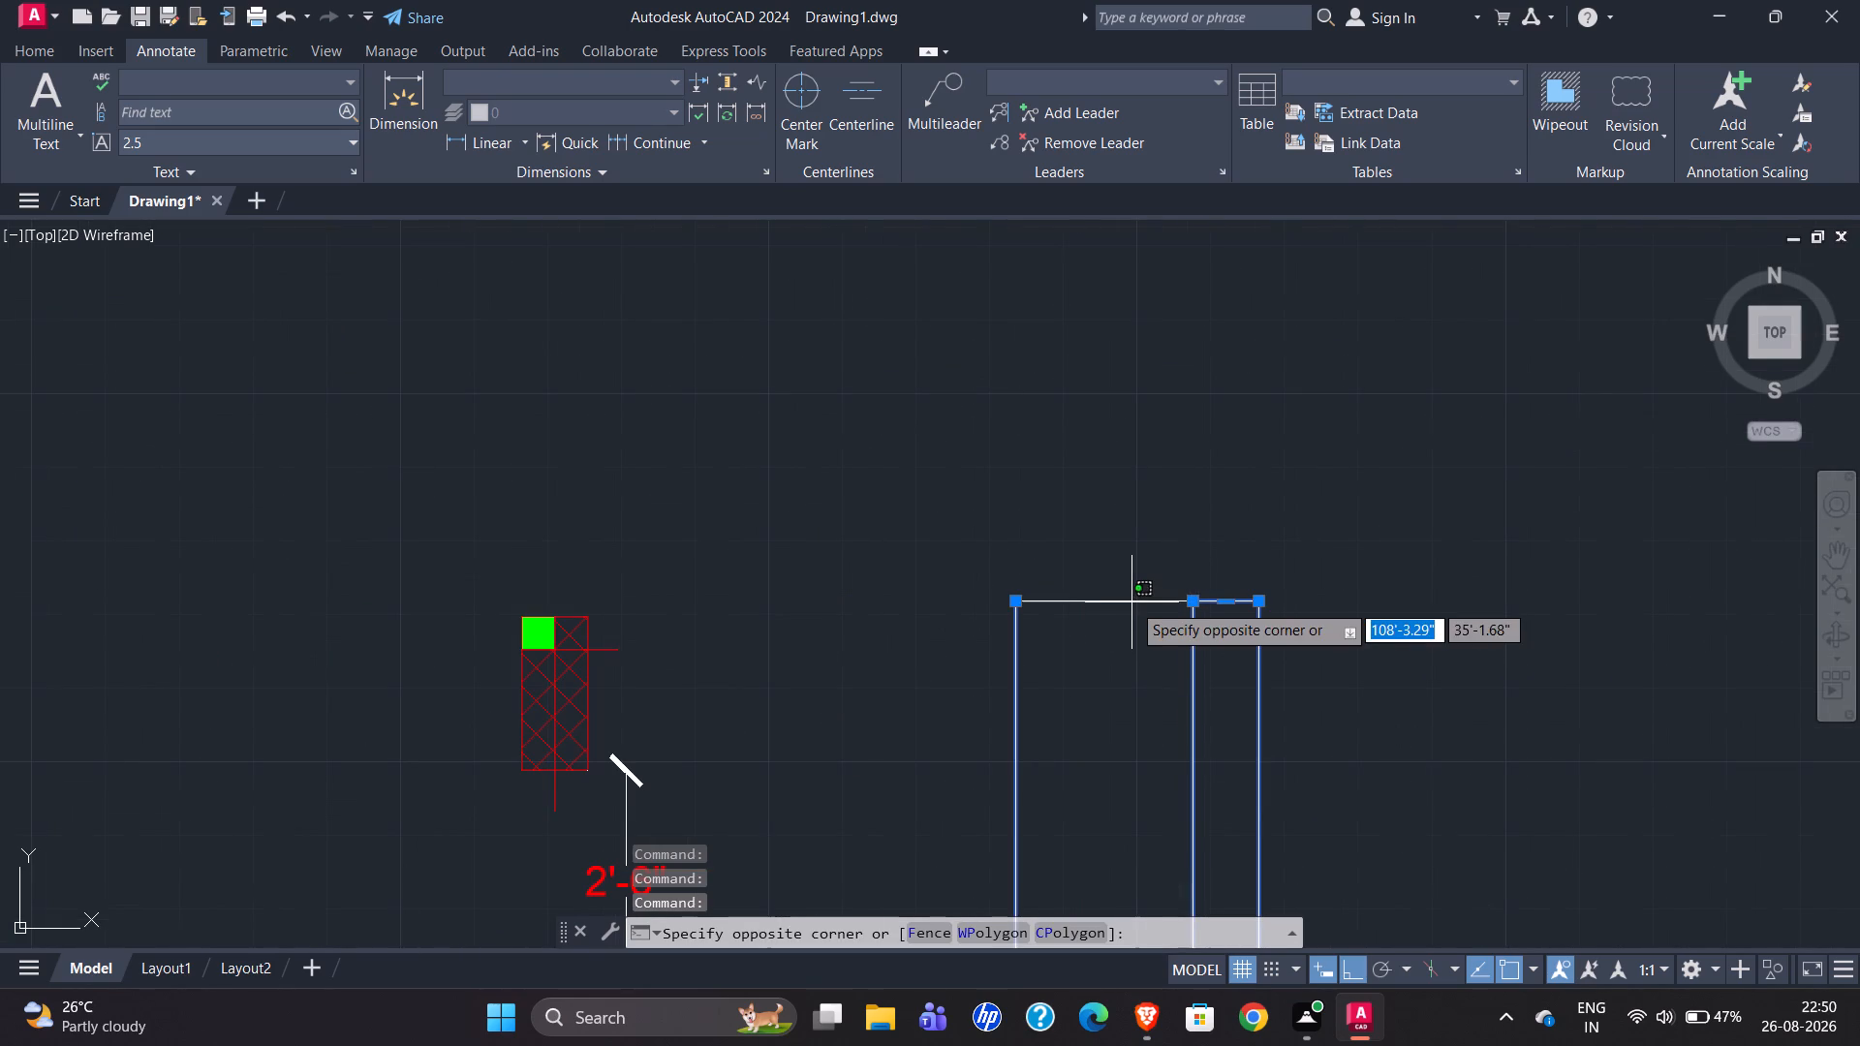
click(1131, 602)
click(1082, 598)
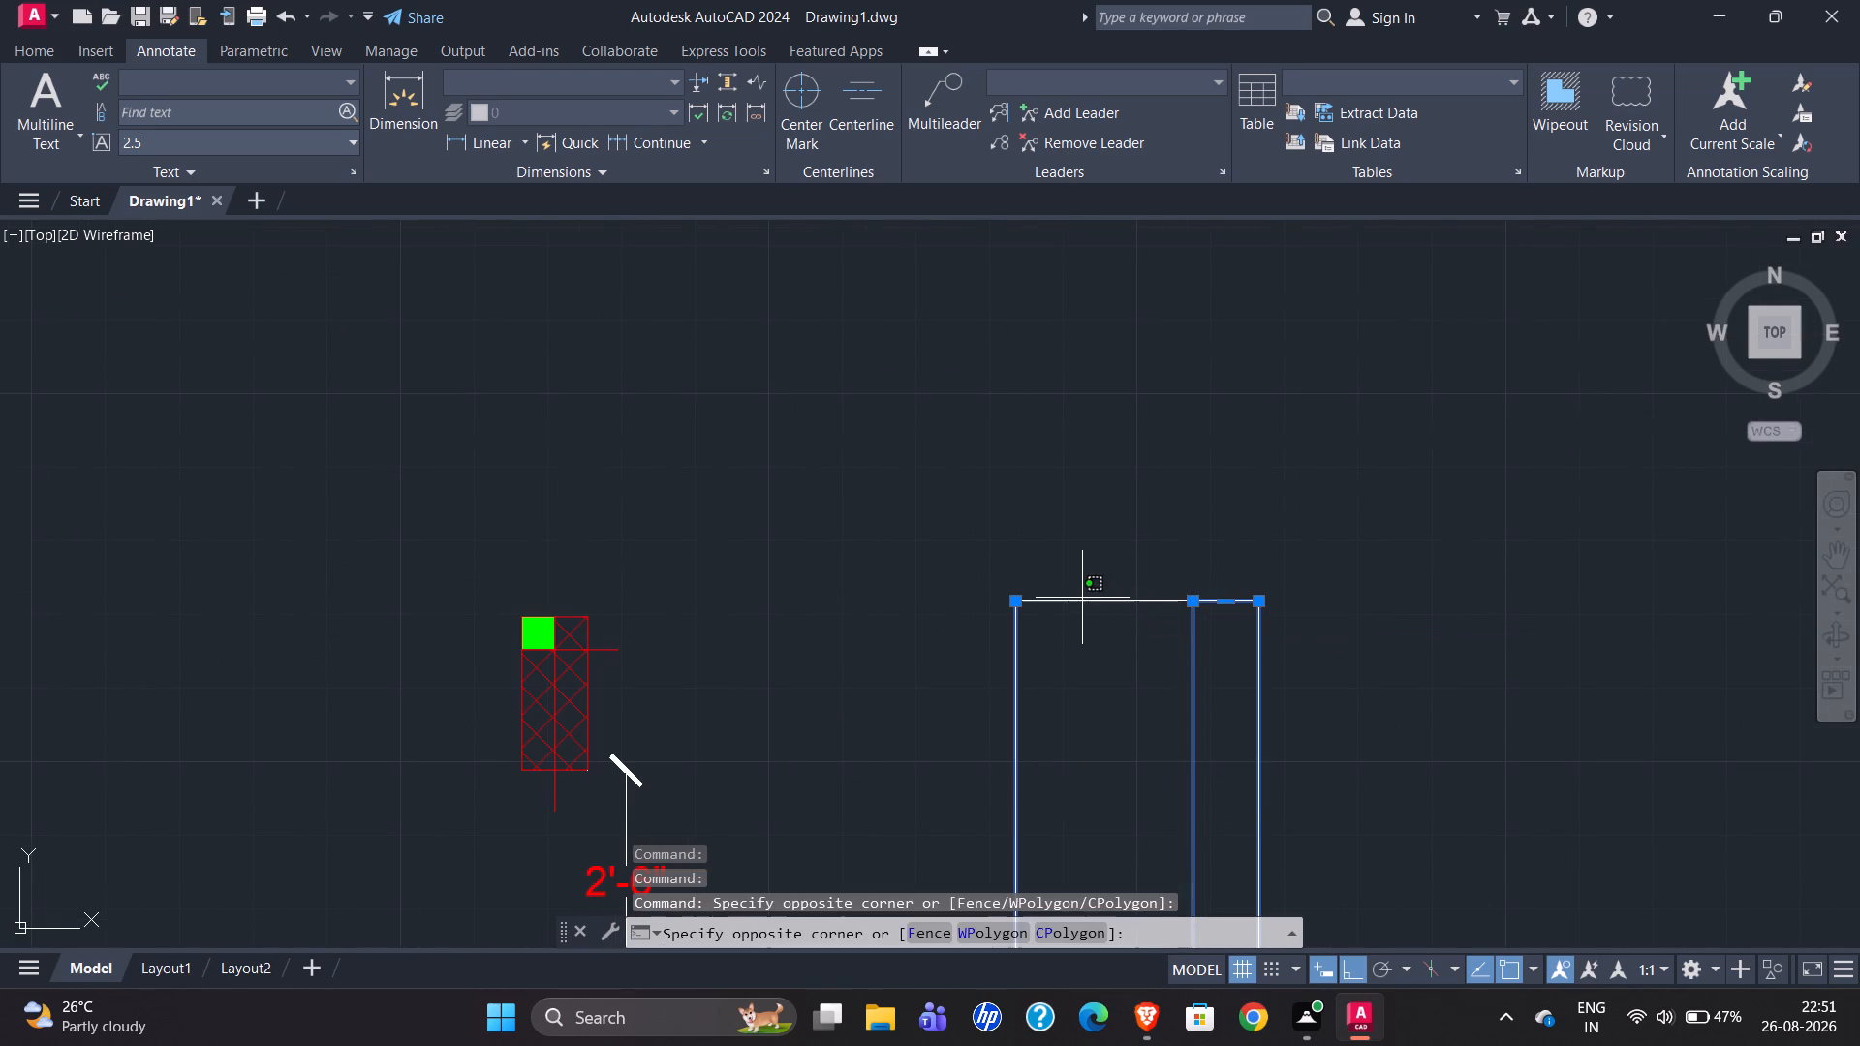
scroll(1099, 680, up, 4)
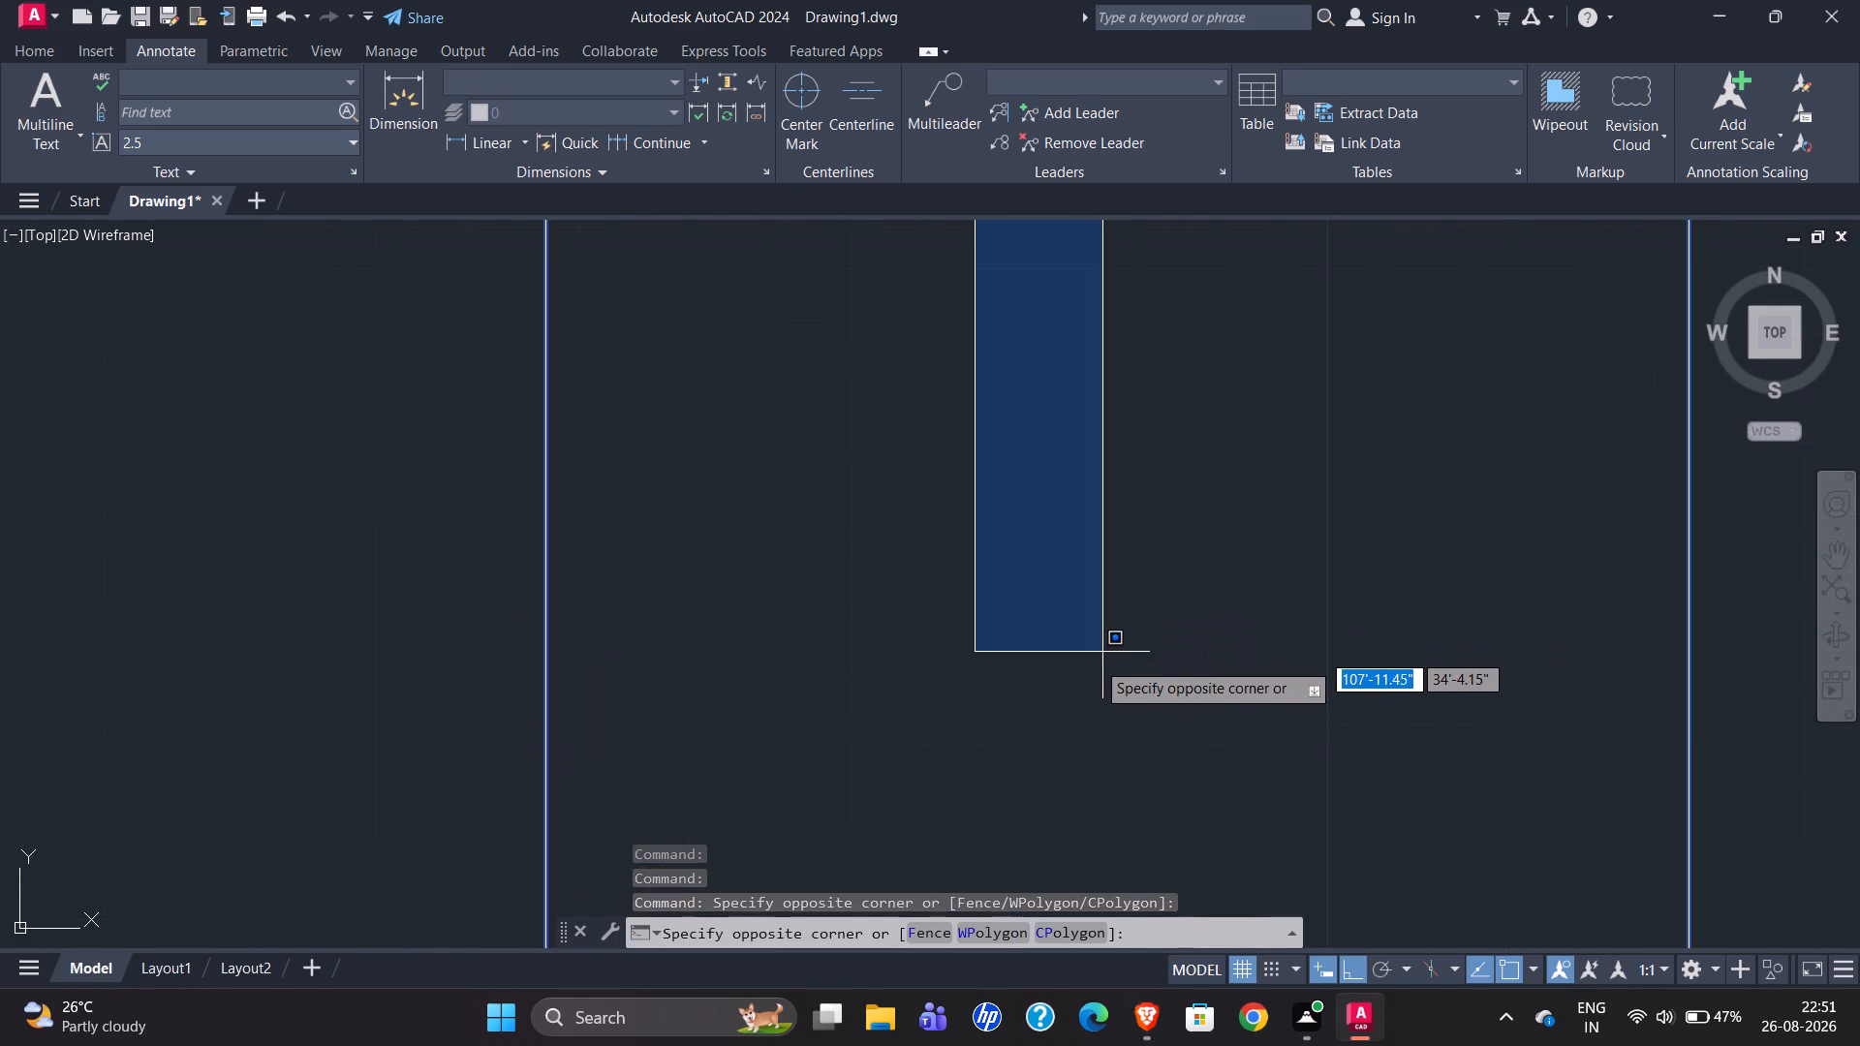
scroll(1006, 785, down, 1)
click(980, 787)
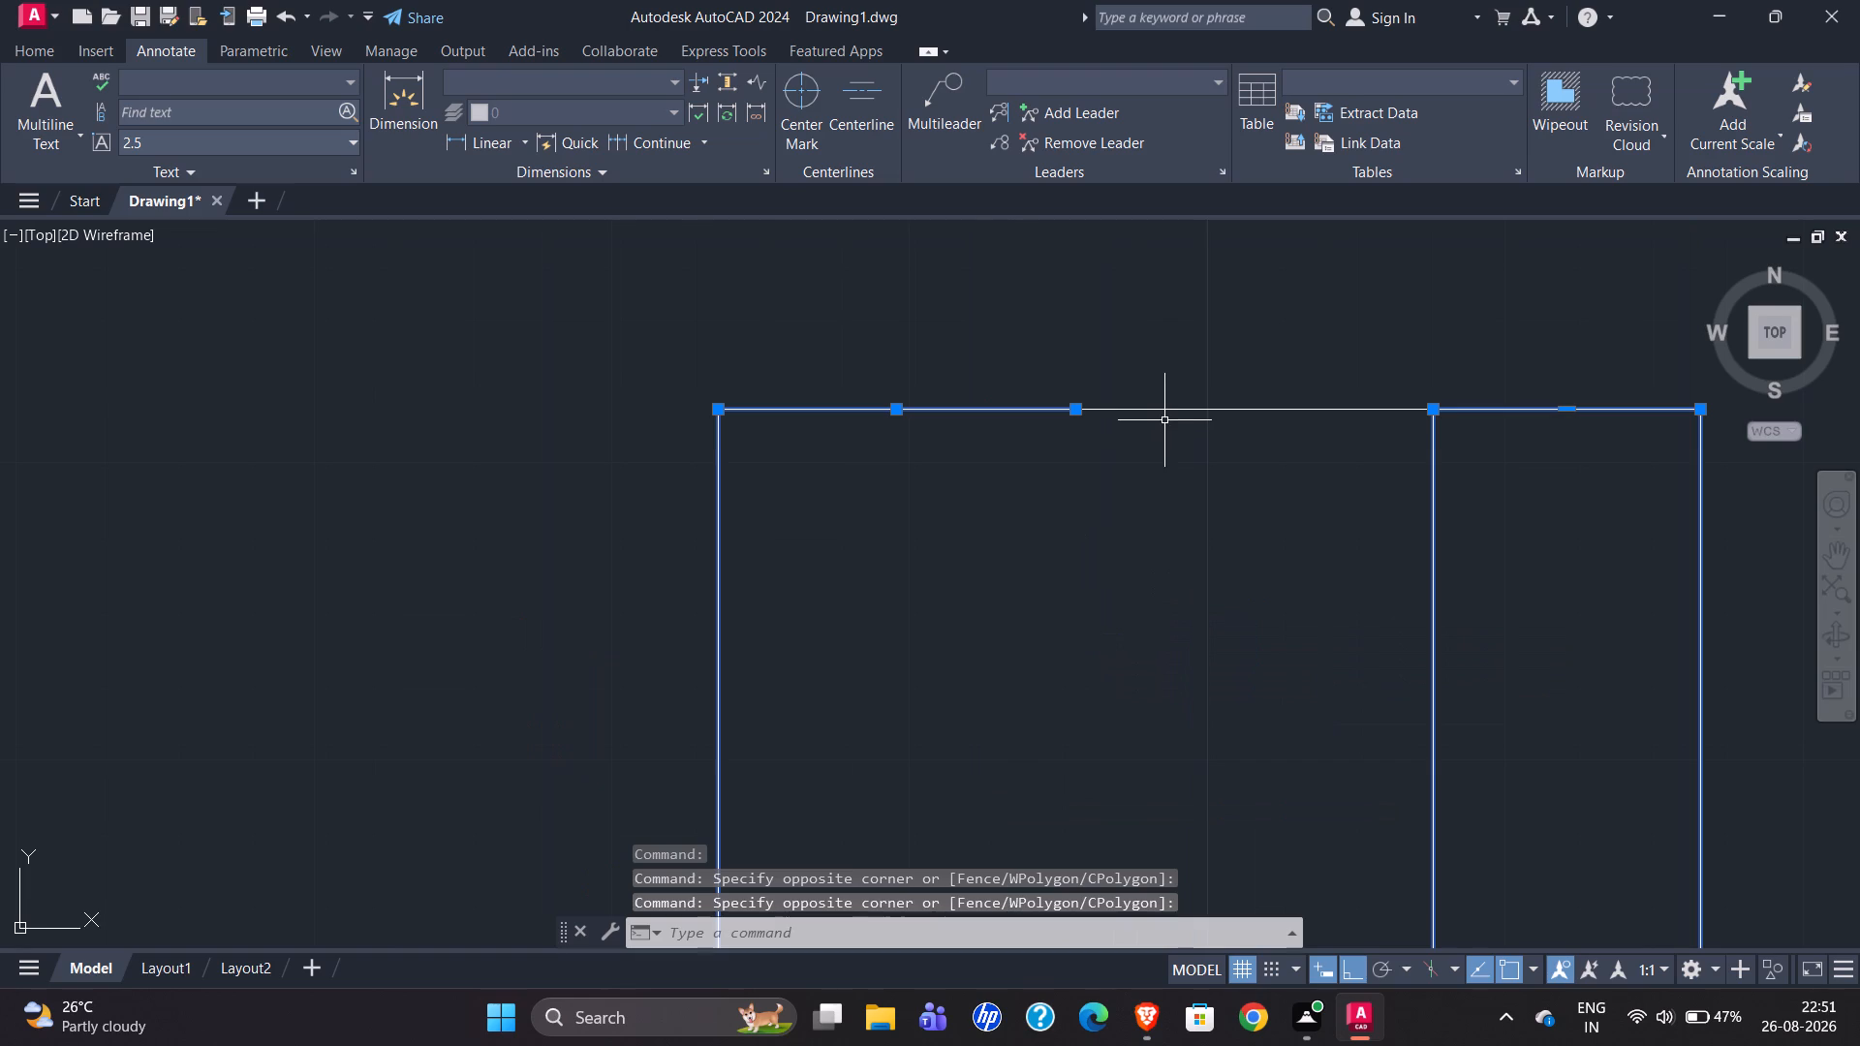
click(1168, 409)
scroll(1059, 461, down, 2)
key(j)
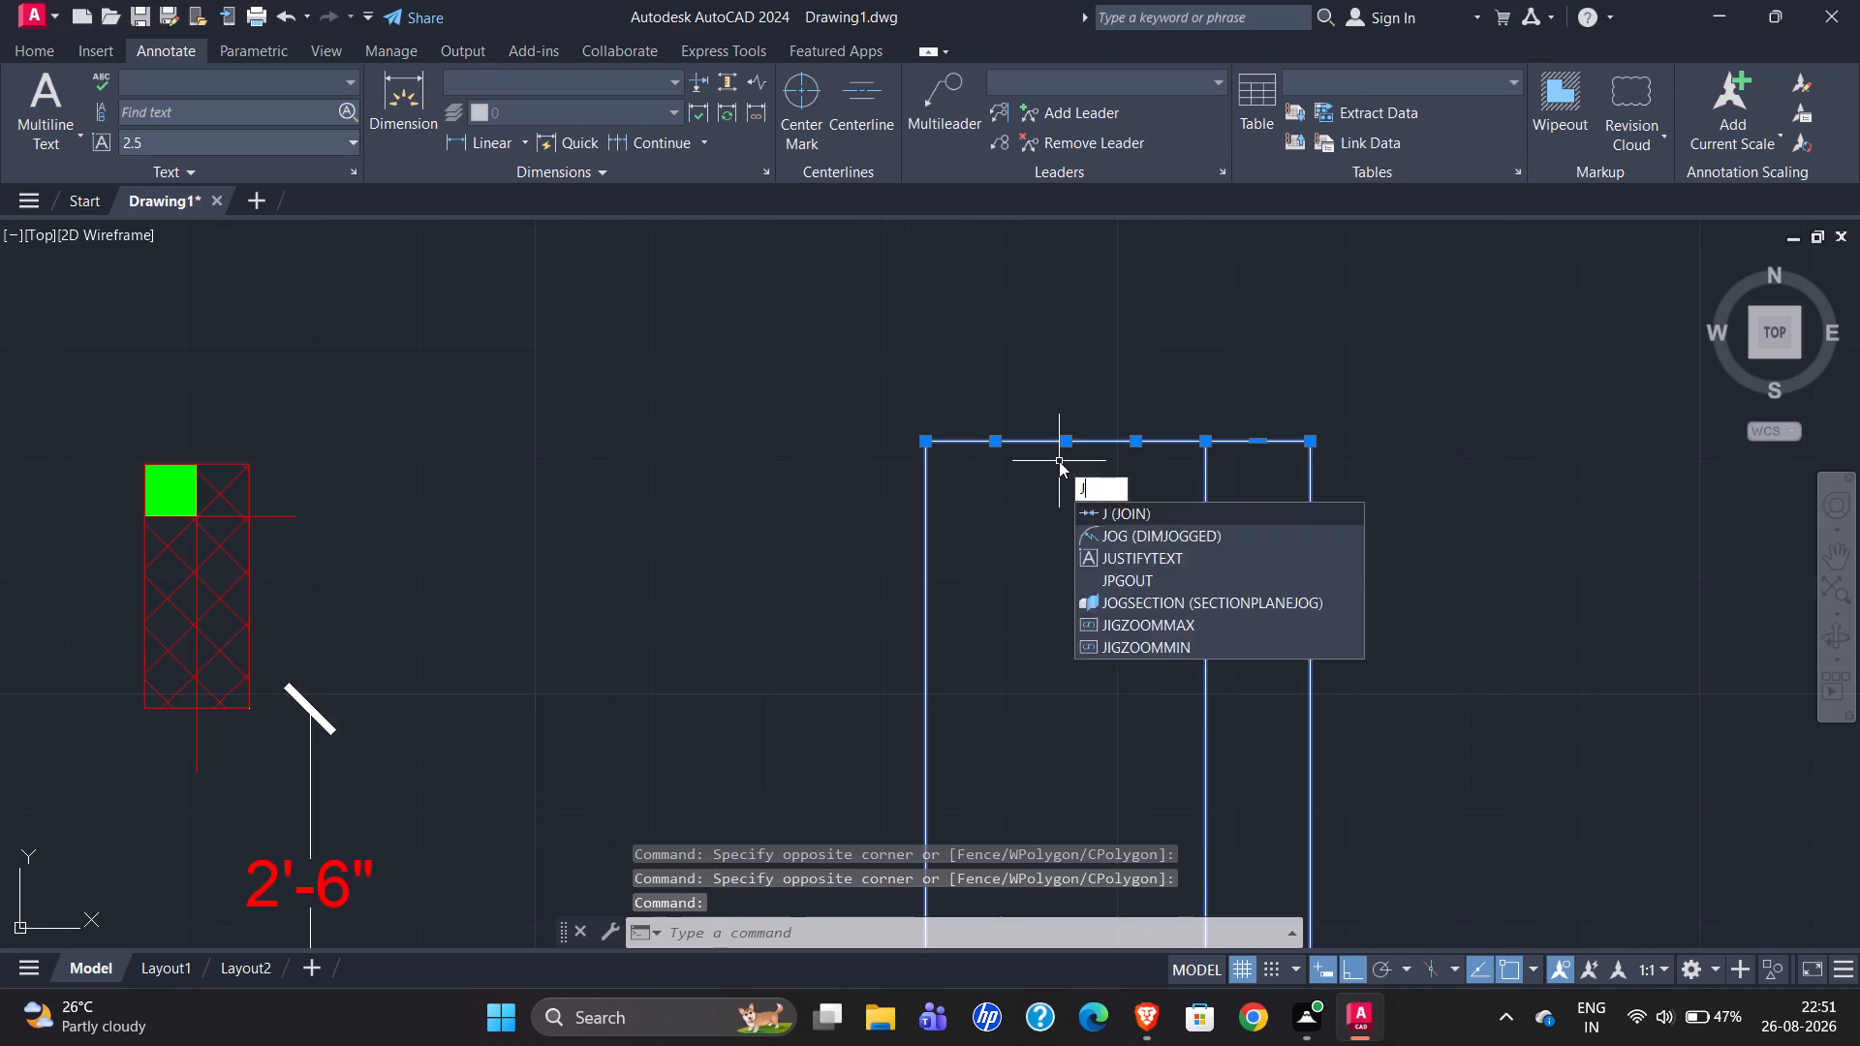
key(Return)
Move the whole compound wall outline of the redrawn plan straight south by about 1'-8".
scroll(1068, 411, down, 3)
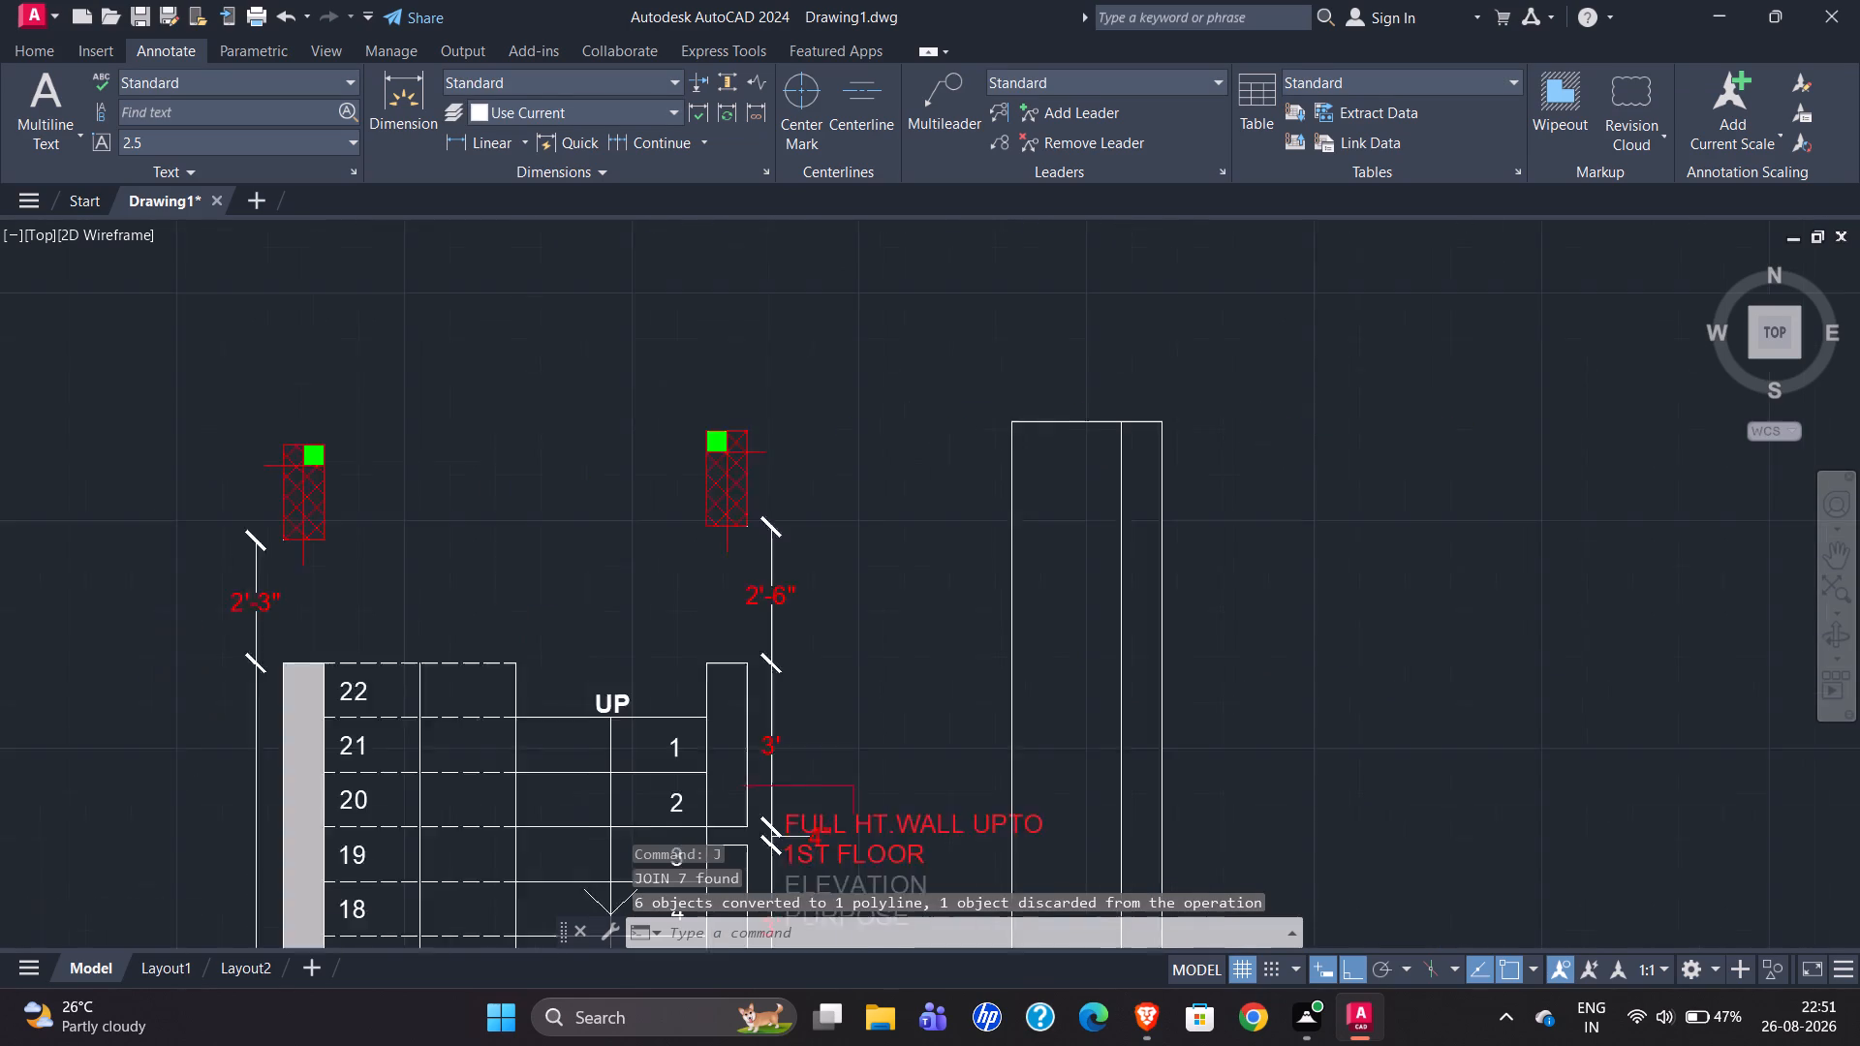
click(1059, 418)
click(1099, 438)
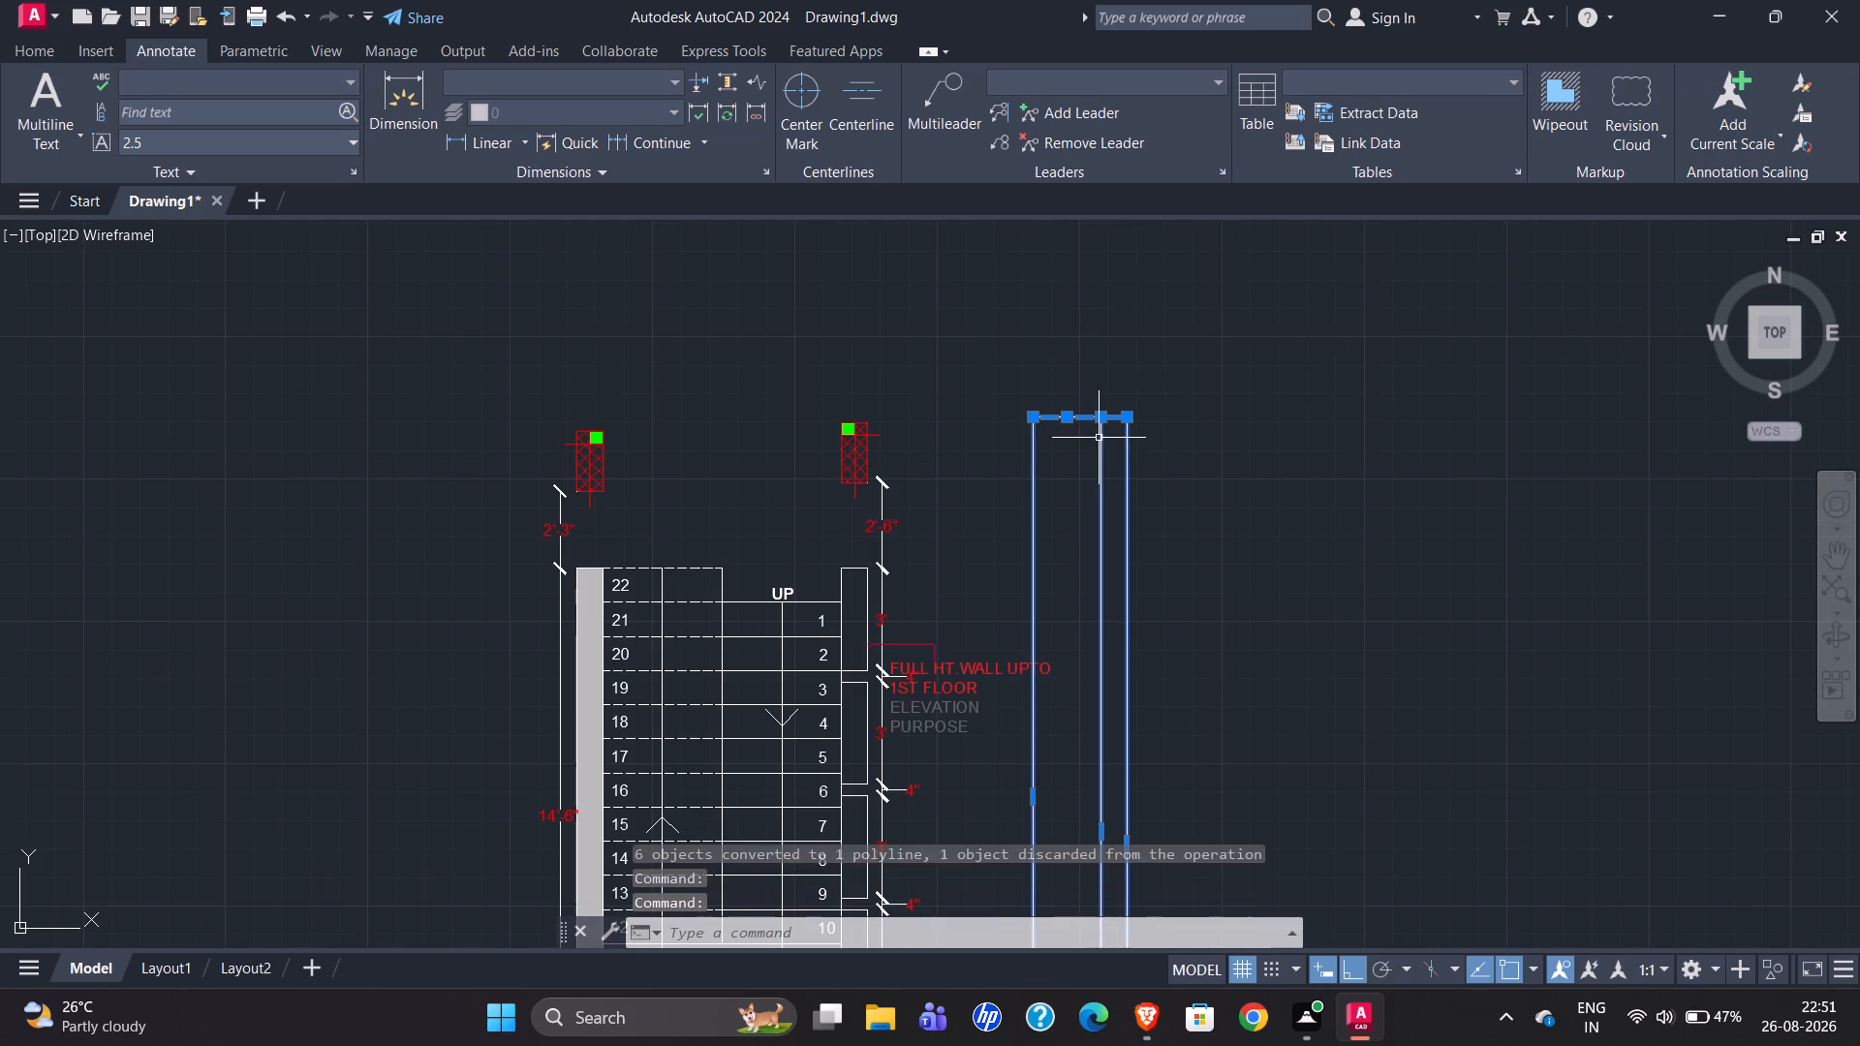
scroll(1099, 452, down, 3)
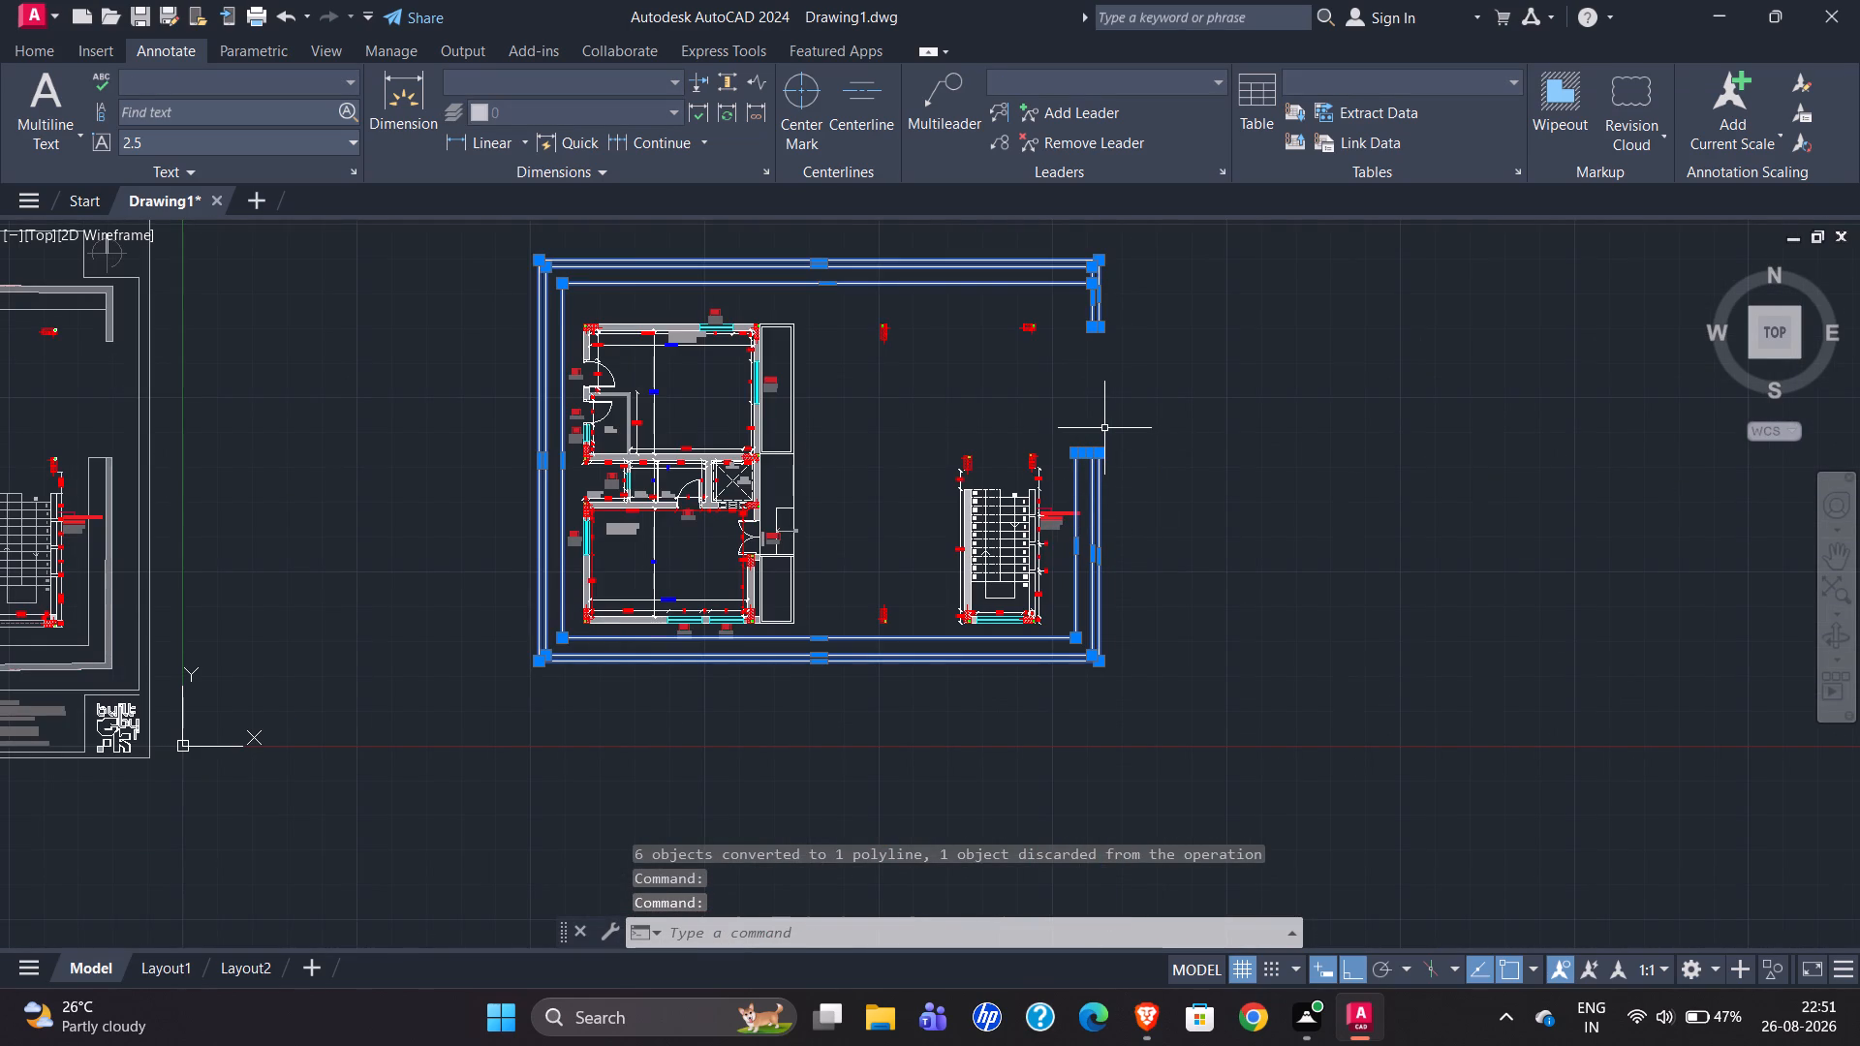
key(m)
key(Return)
scroll(682, 674, up, 2)
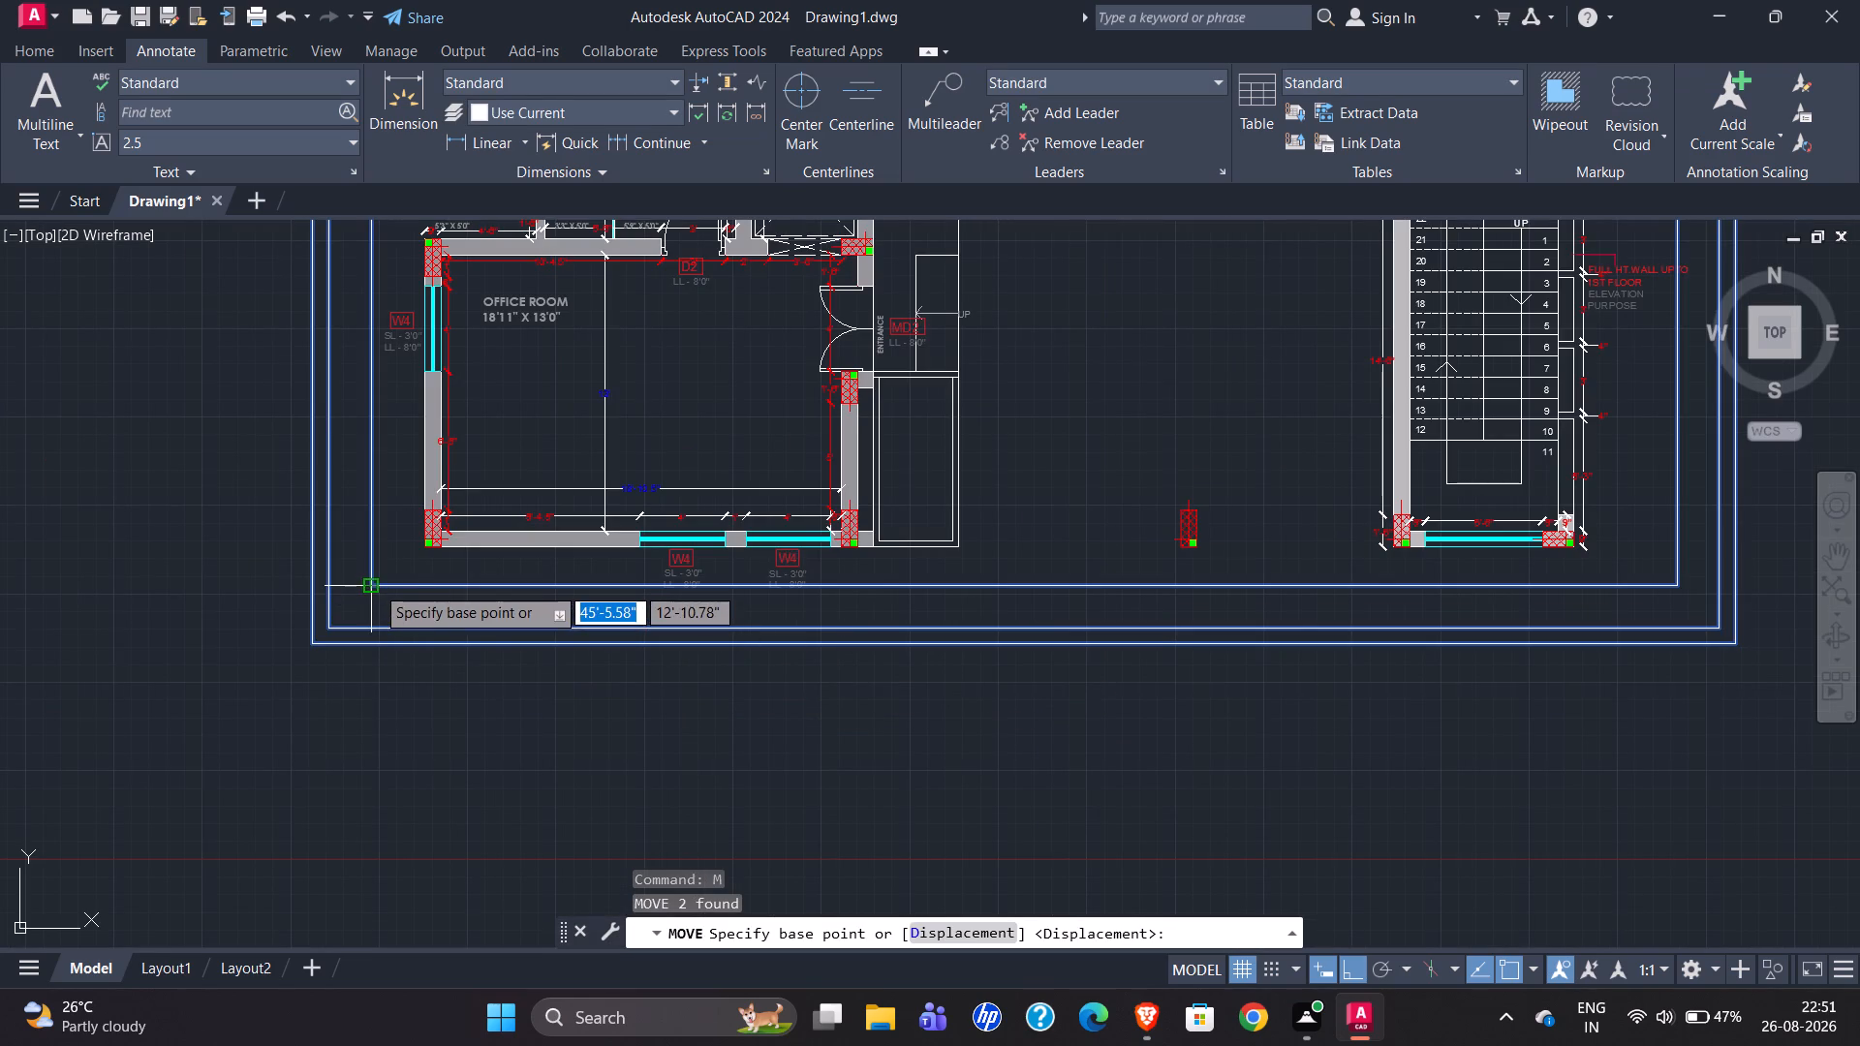
scroll(354, 657, down, 2)
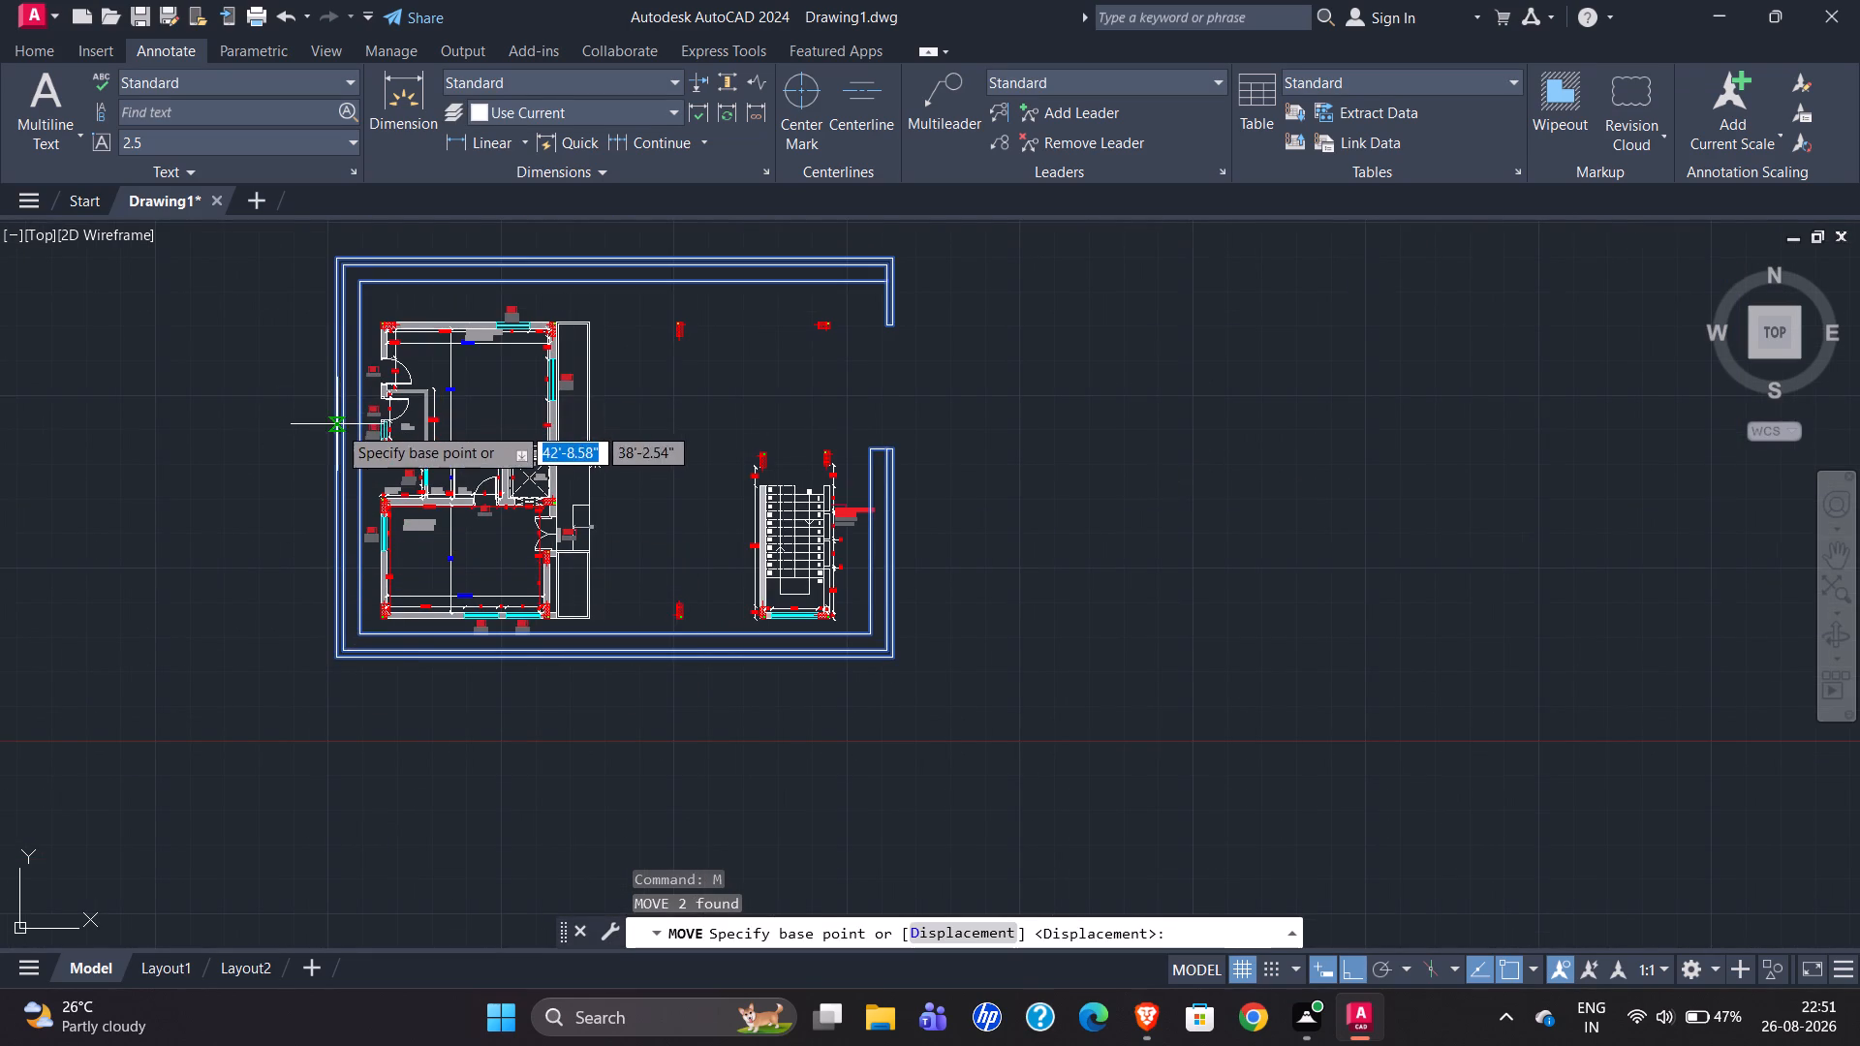
click(338, 457)
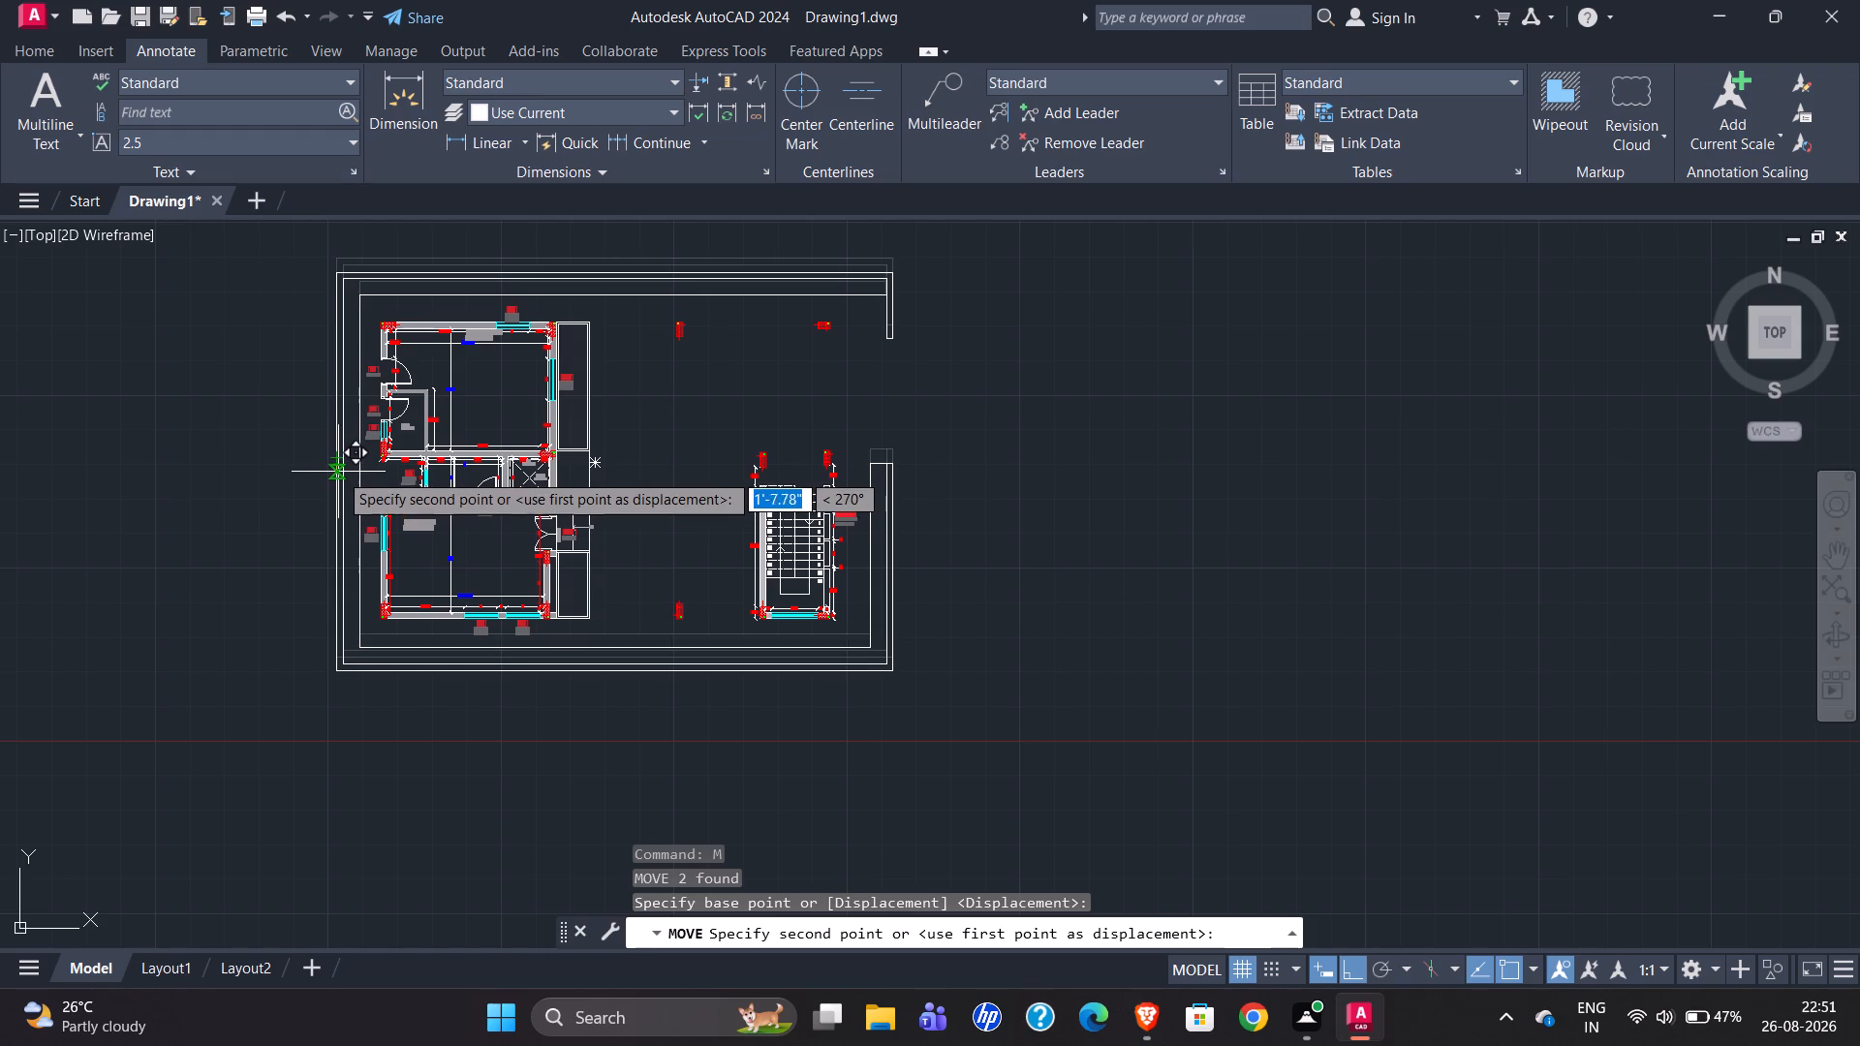
click(339, 471)
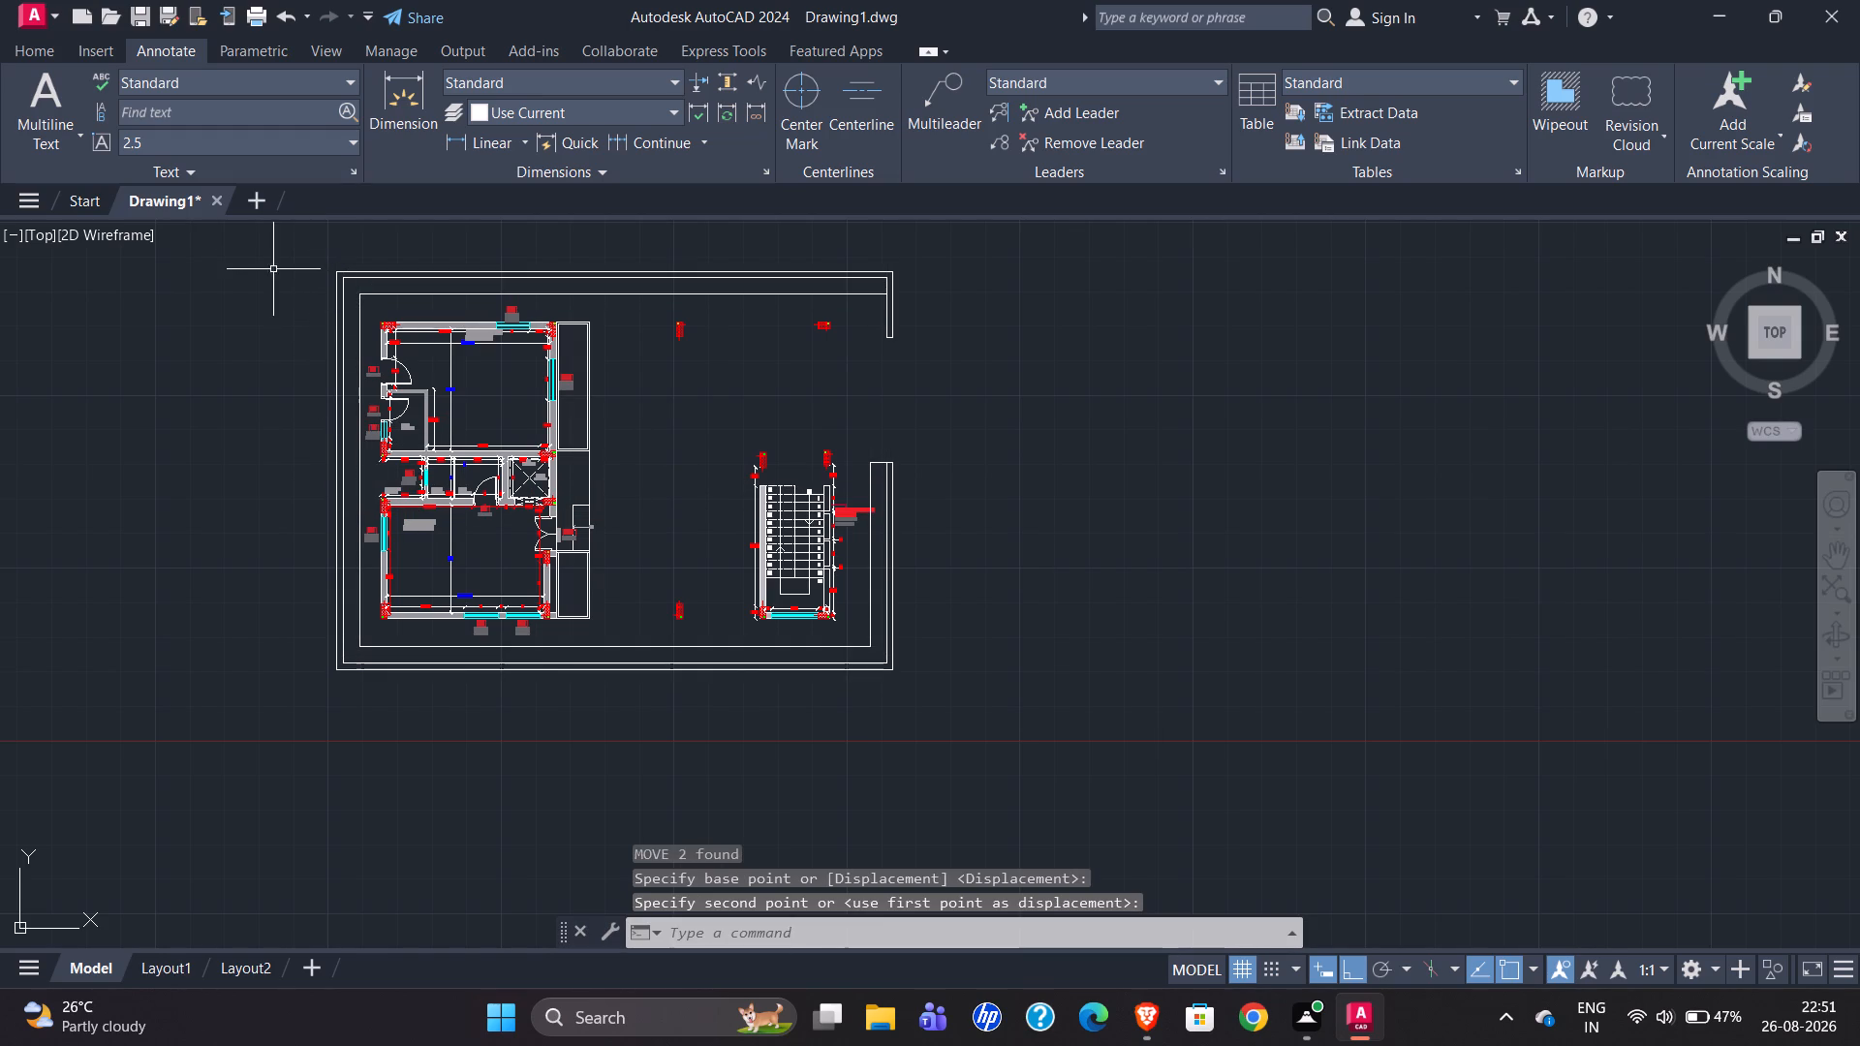
Examine the moved compound wall's clearance around the office room and its southern W4 tags.
scroll(256, 283, up, 1)
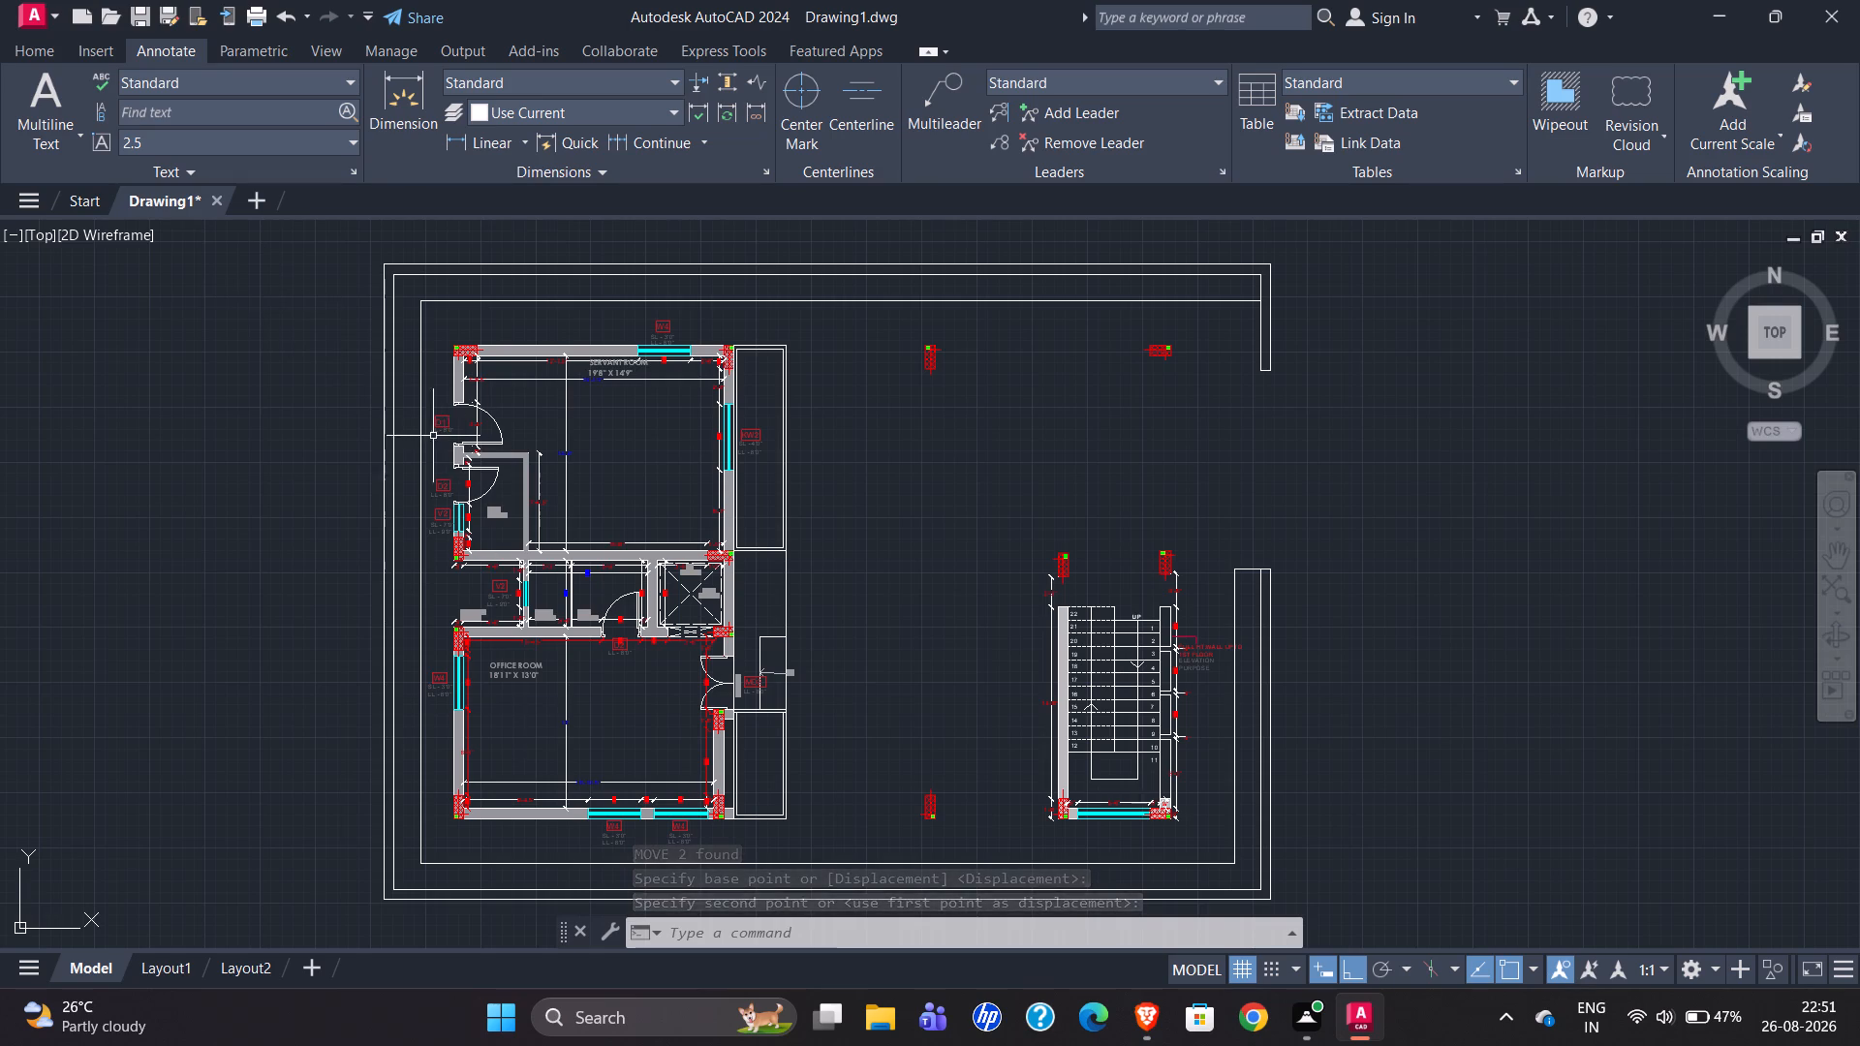
scroll(433, 436, down, 1)
scroll(431, 699, up, 2)
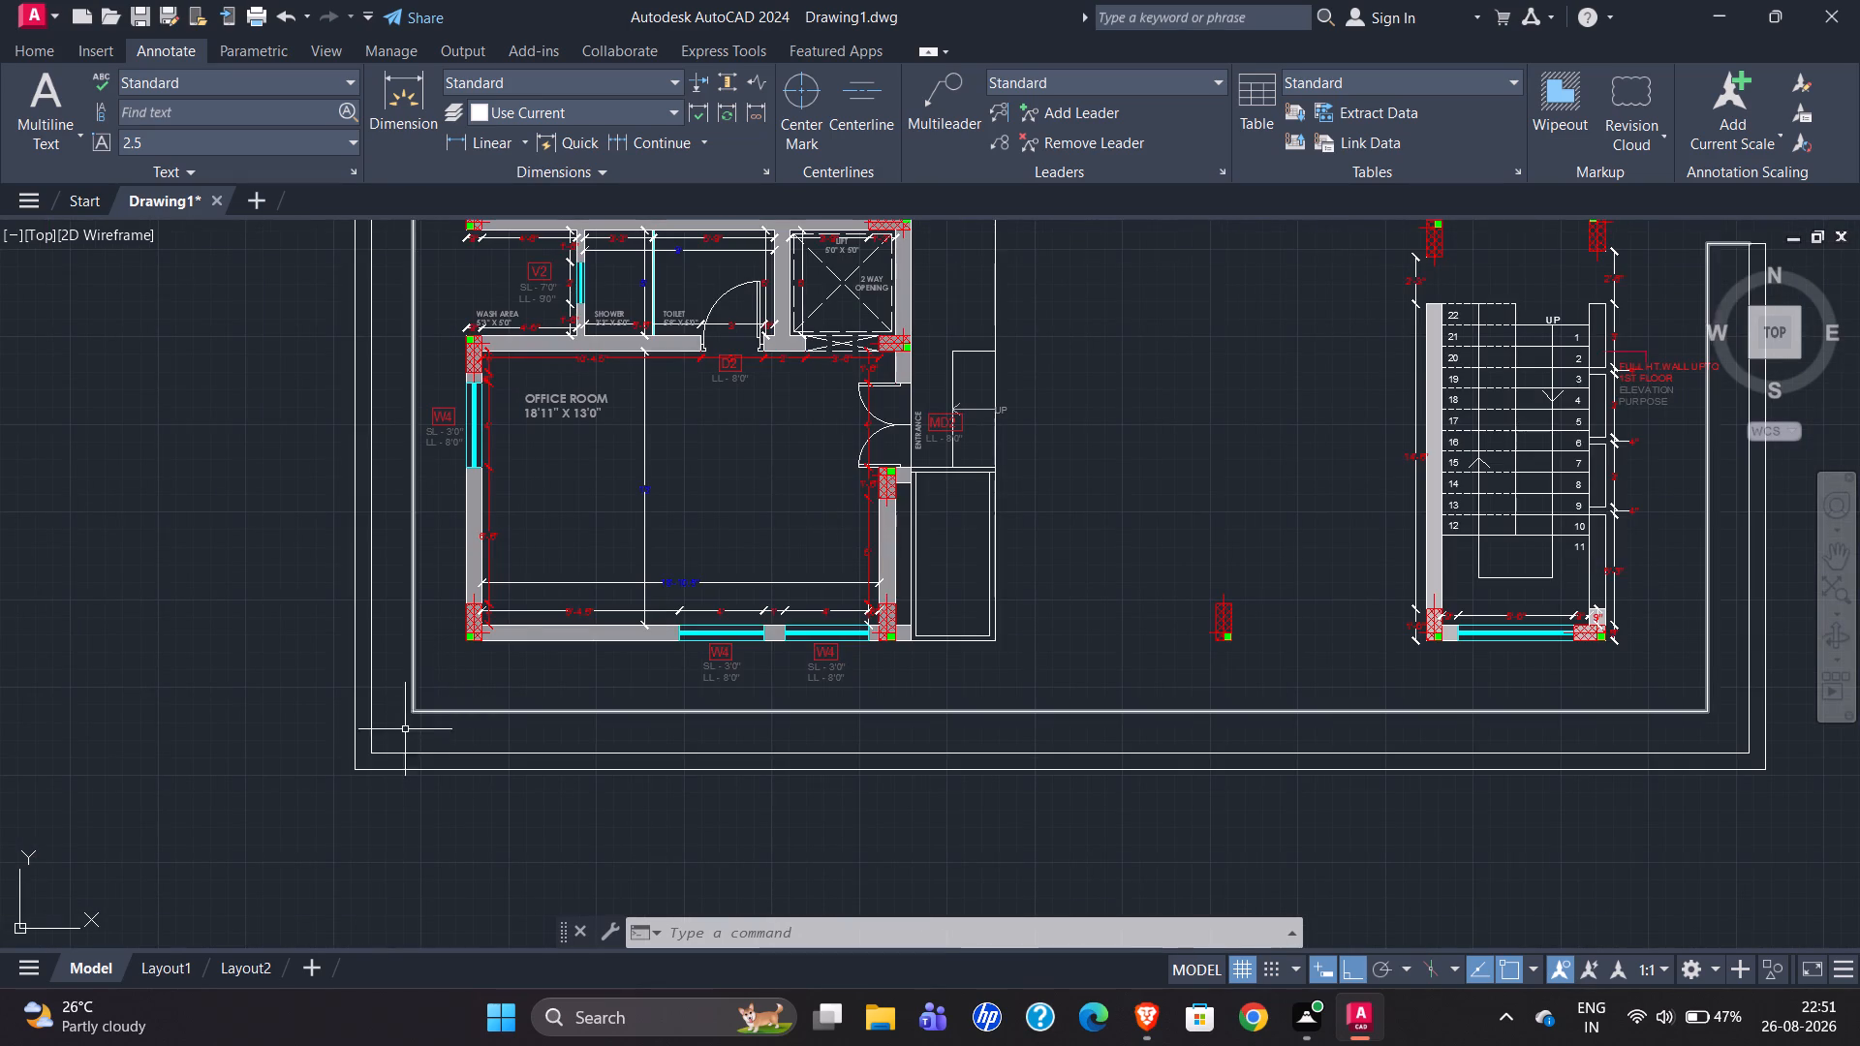
scroll(393, 739, down, 1)
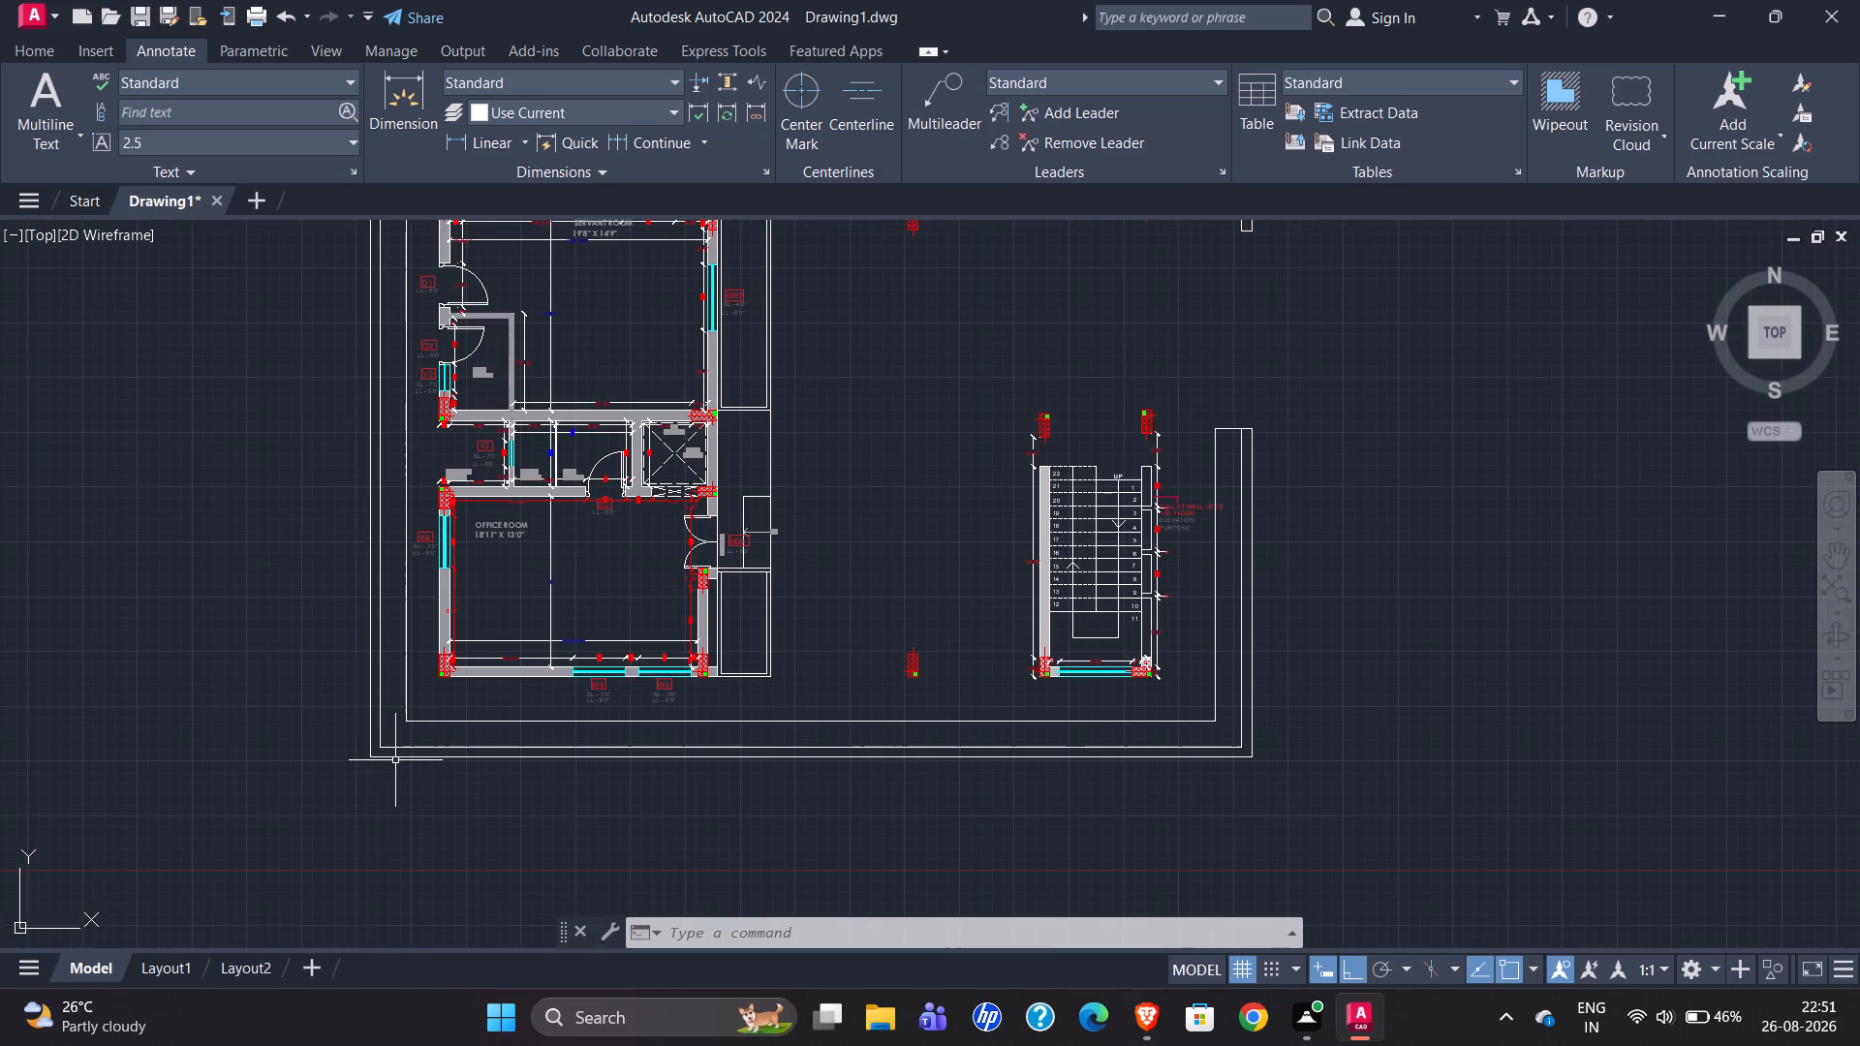
scroll(547, 679, up, 3)
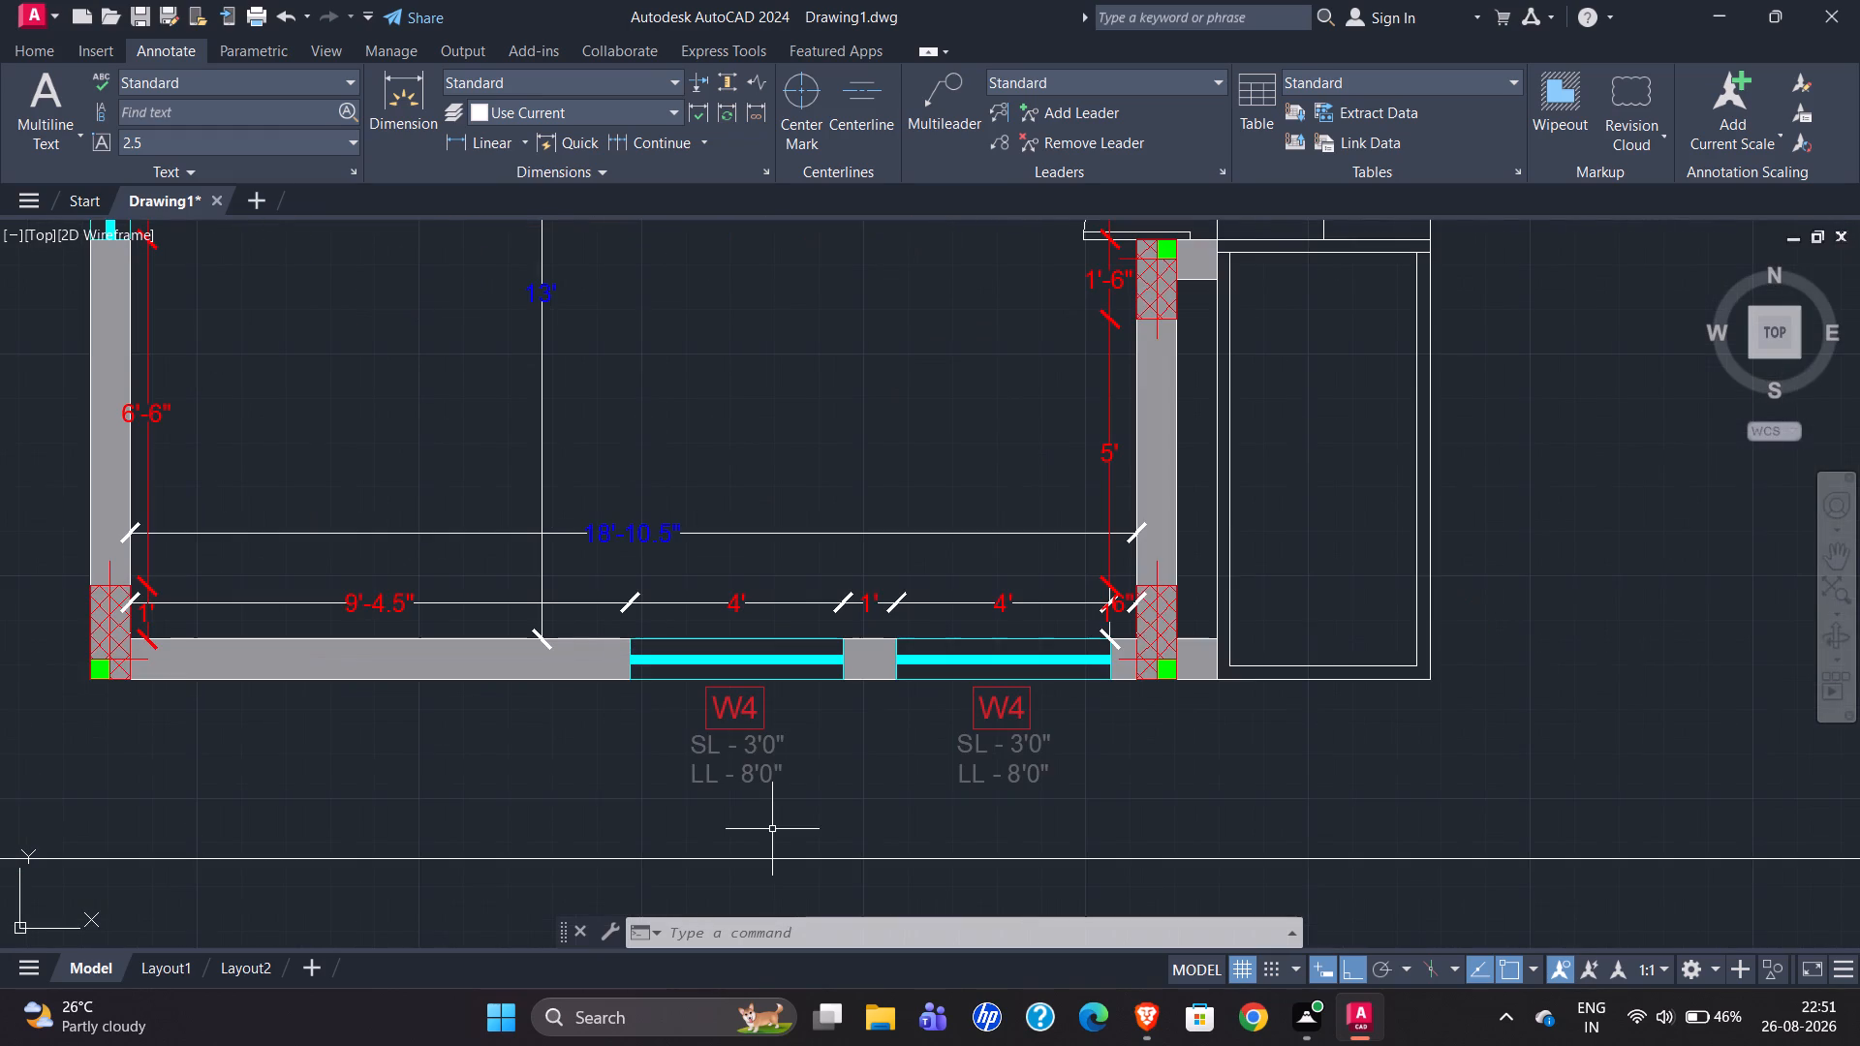
scroll(762, 825, up, 2)
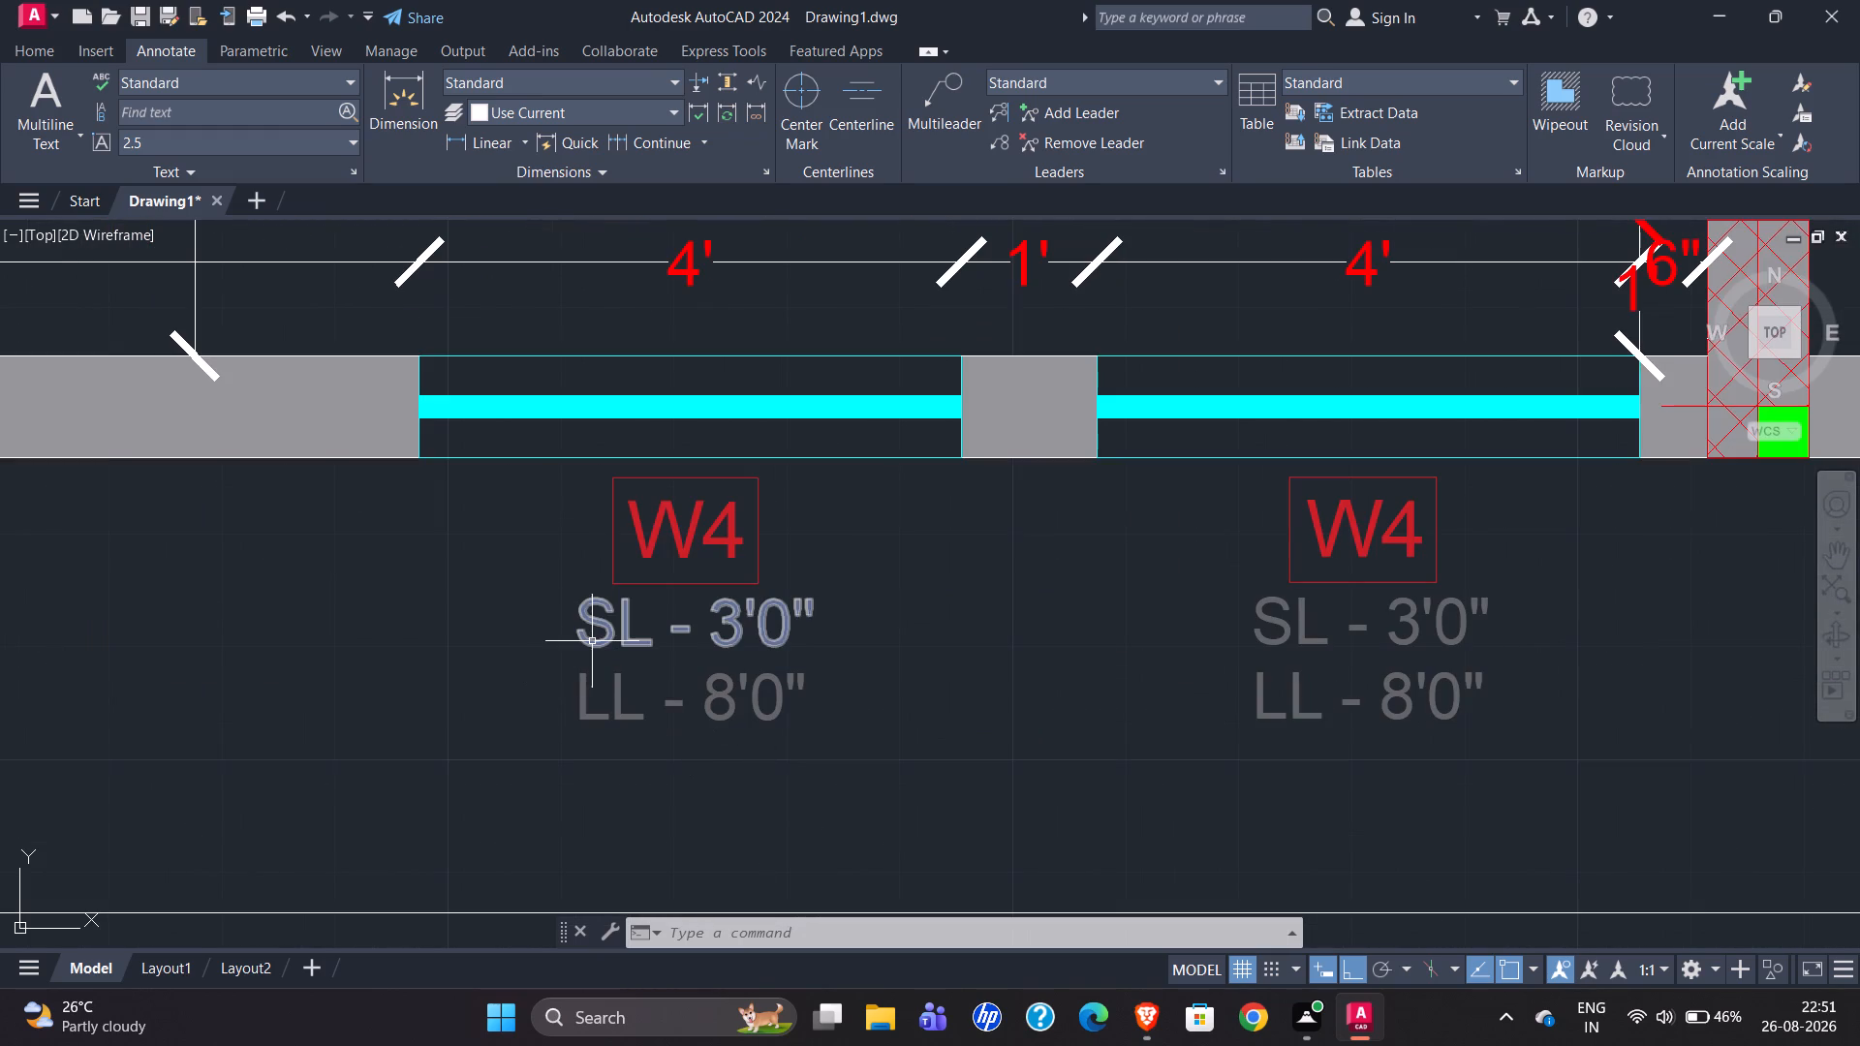
scroll(688, 686, down, 4)
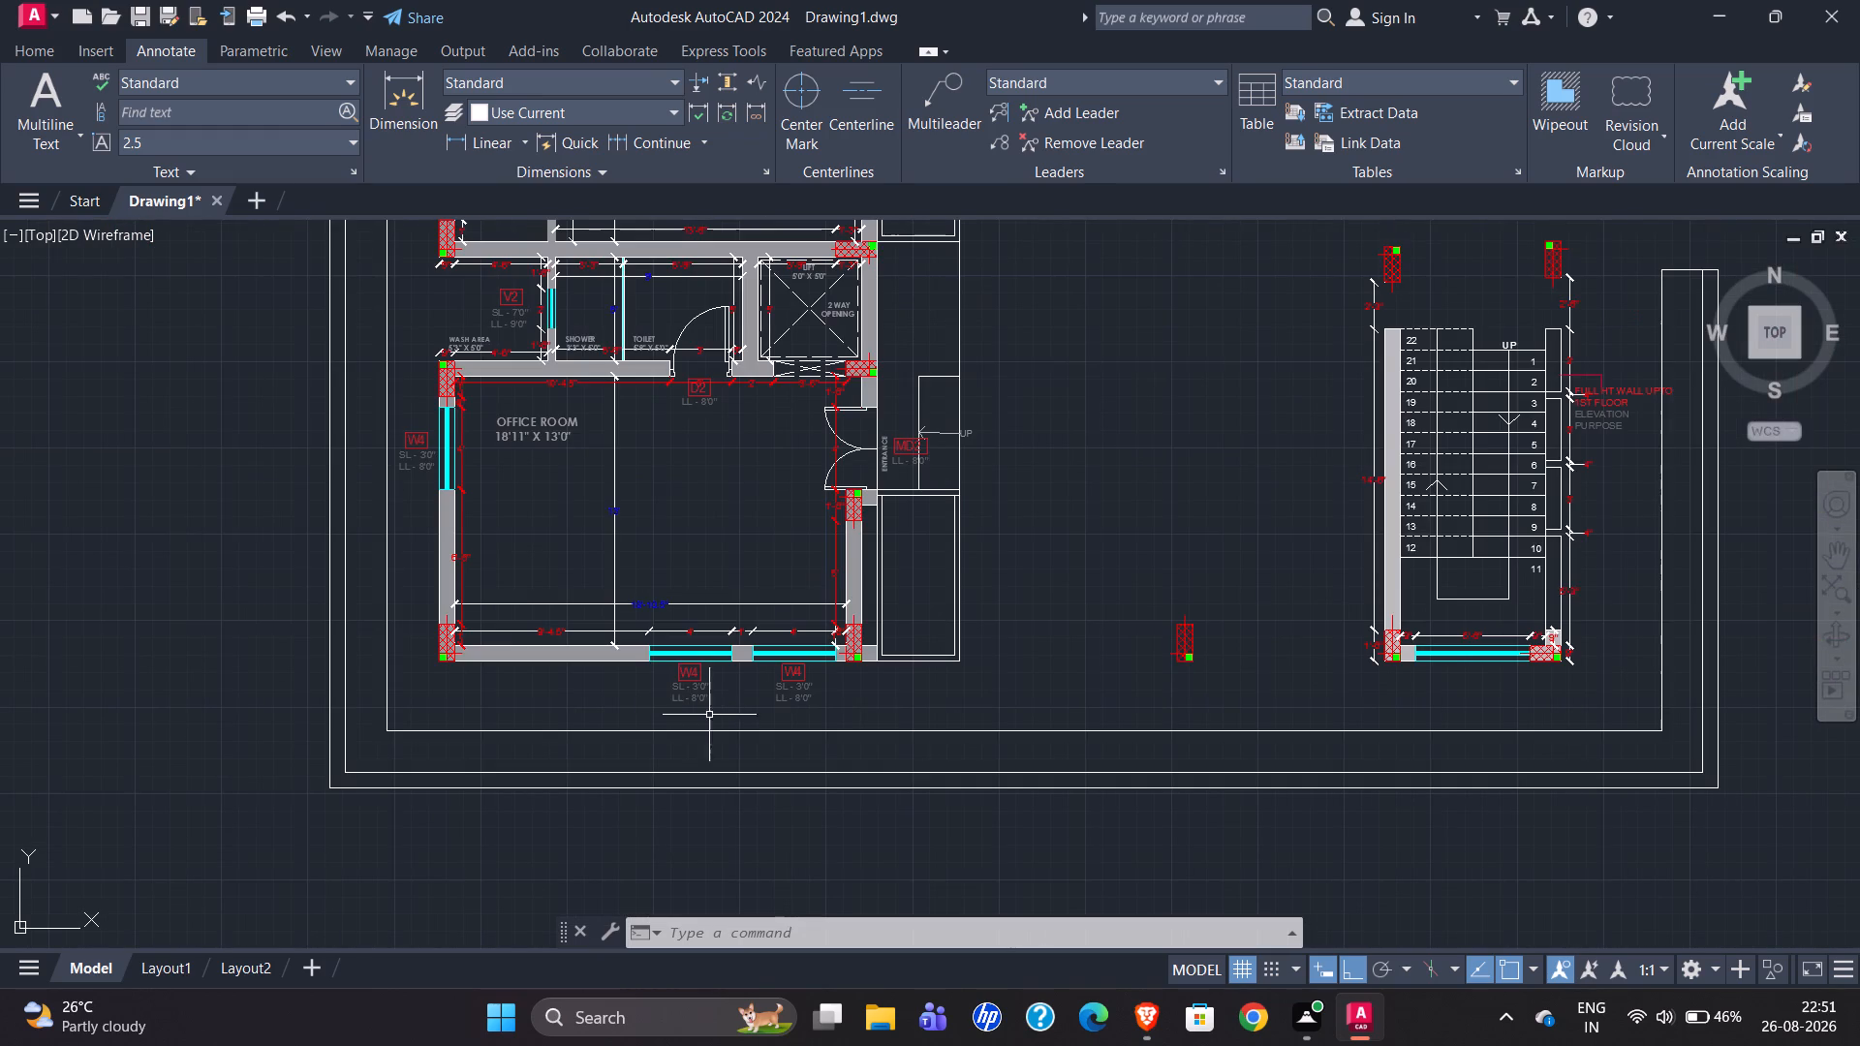
Compare the redrawn staircase, its wall note and the eastern compound wall with the reference plan.
scroll(1668, 384, up, 3)
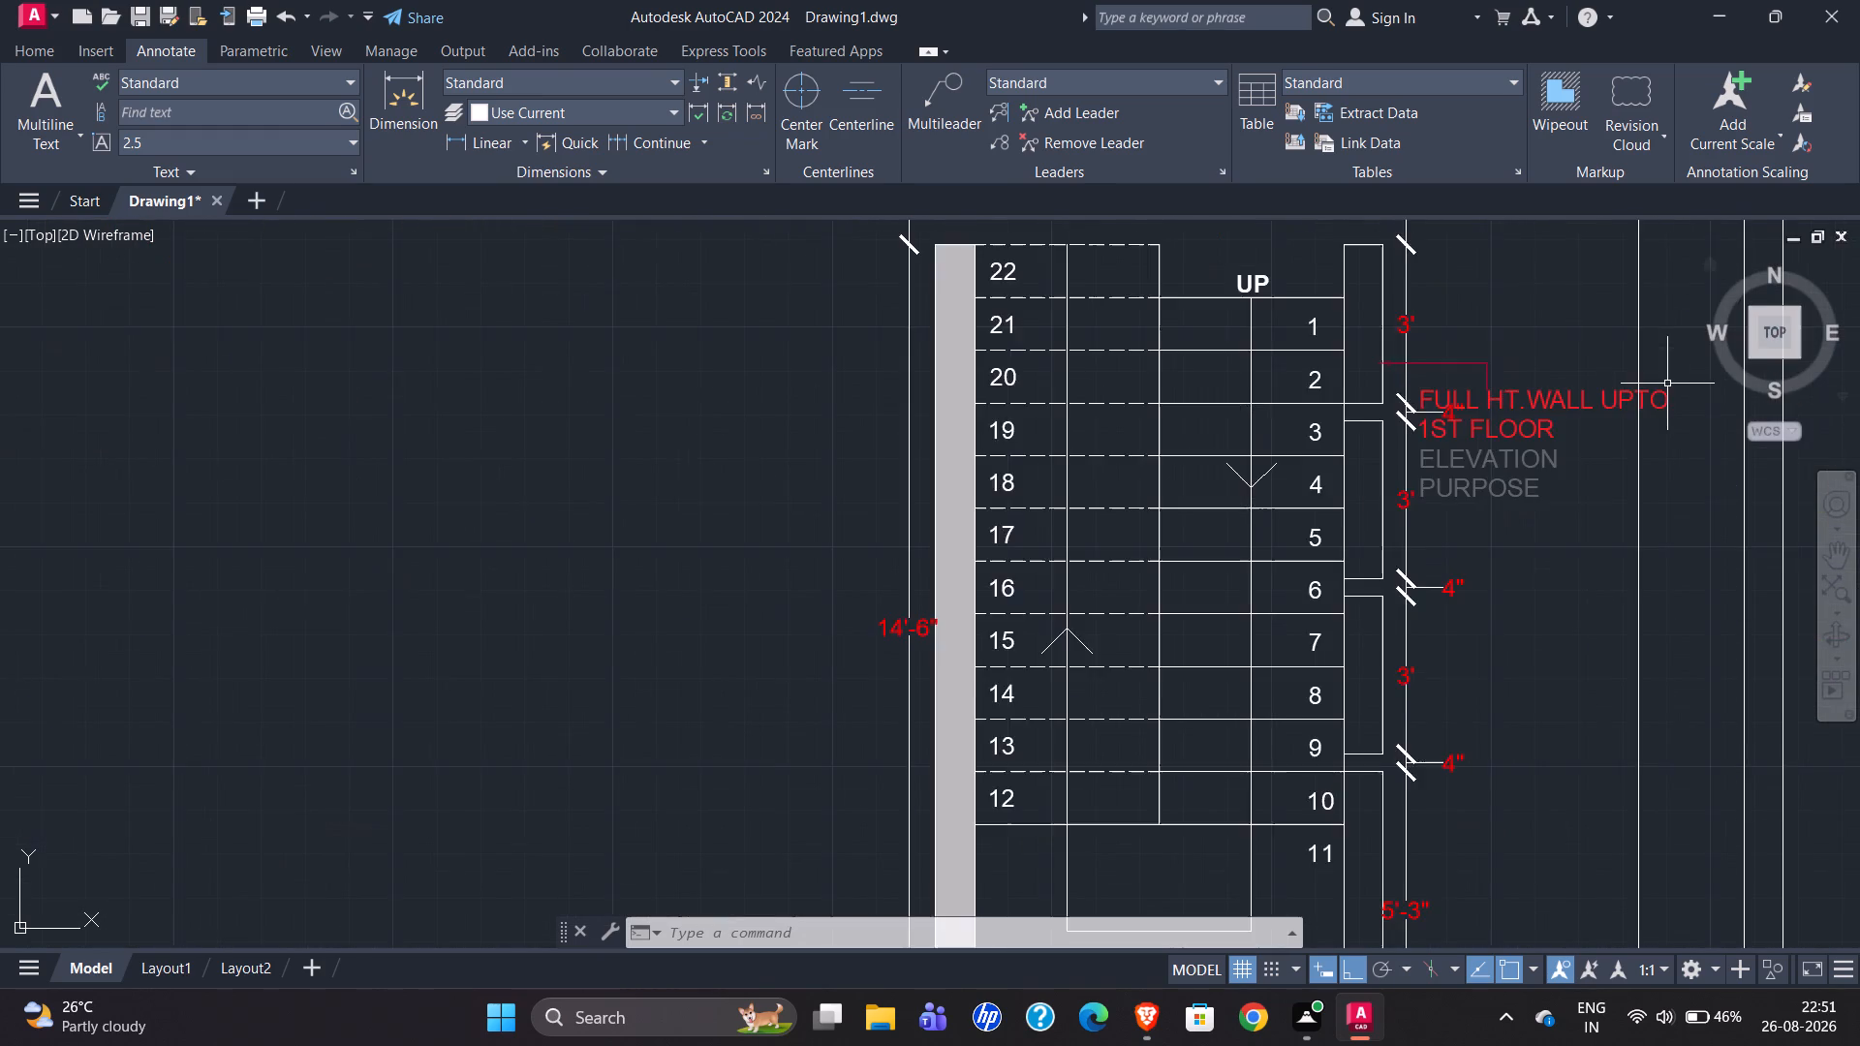
scroll(1182, 482, down, 3)
scroll(1619, 428, down, 2)
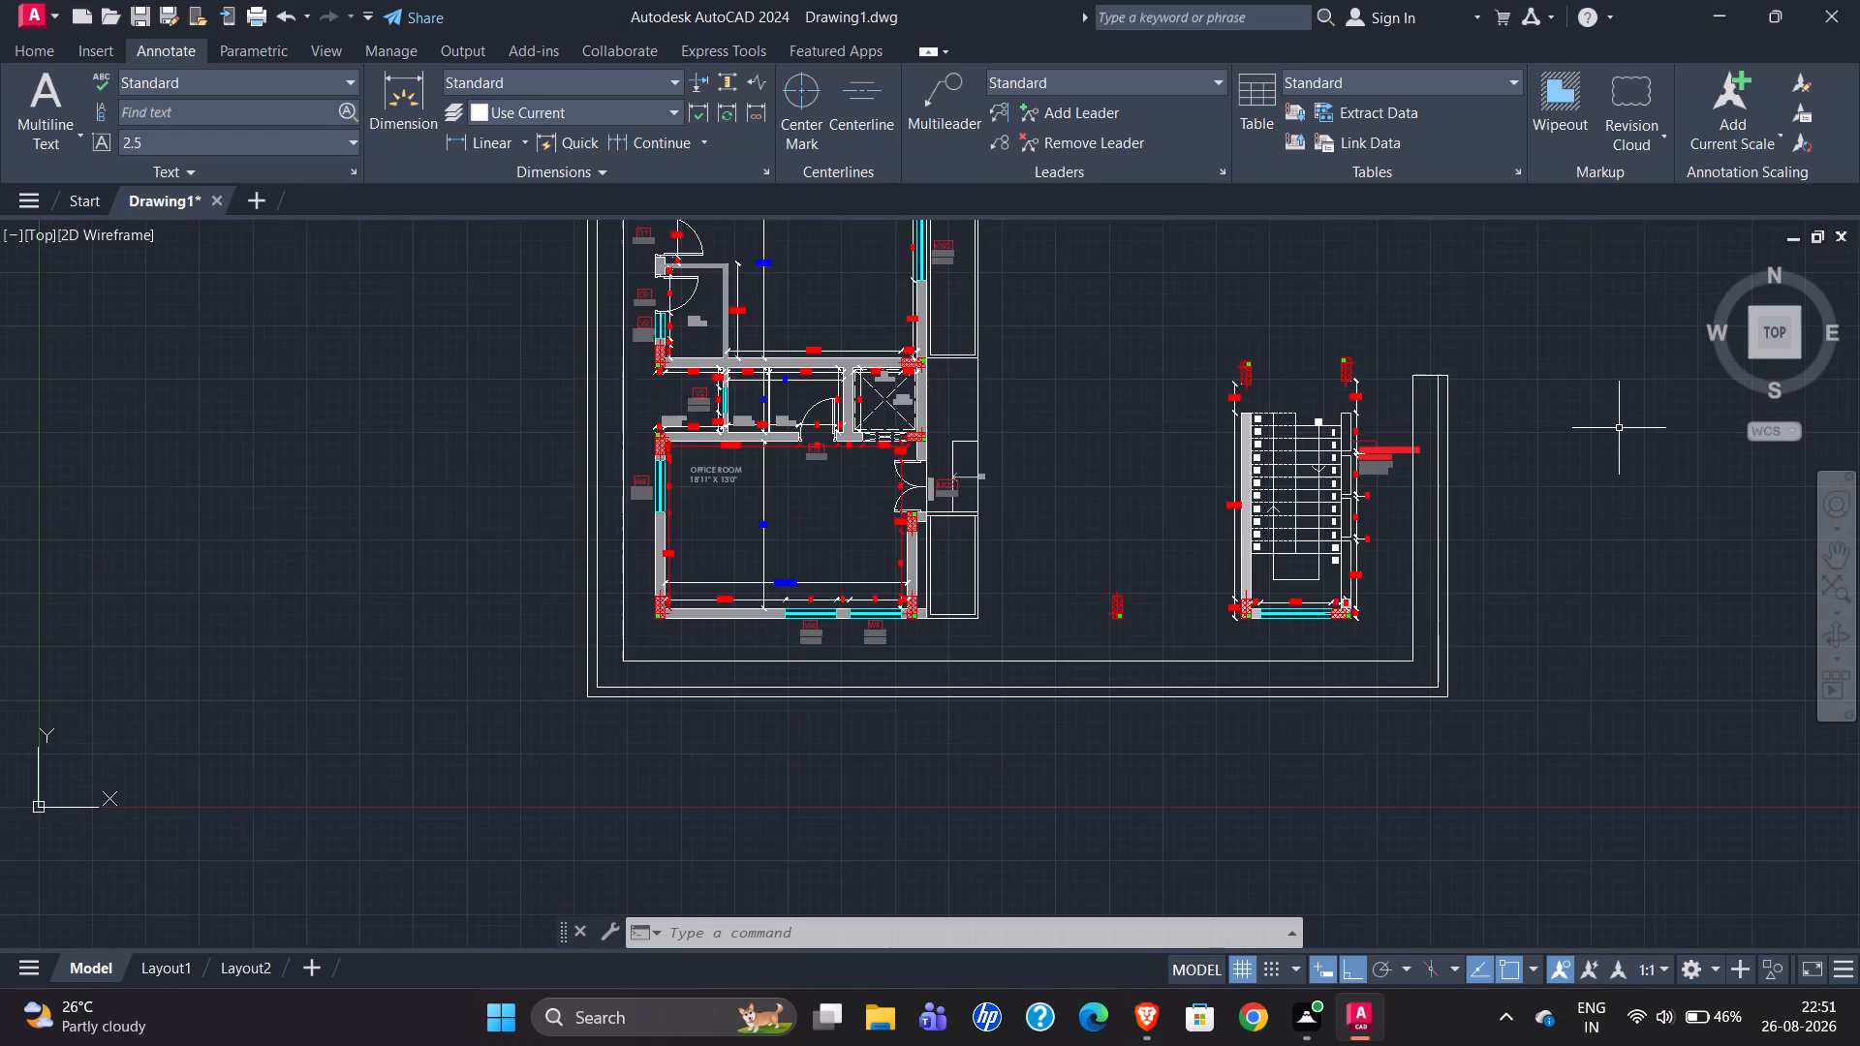
scroll(1619, 428, down, 1)
scroll(921, 456, up, 5)
scroll(705, 491, down, 4)
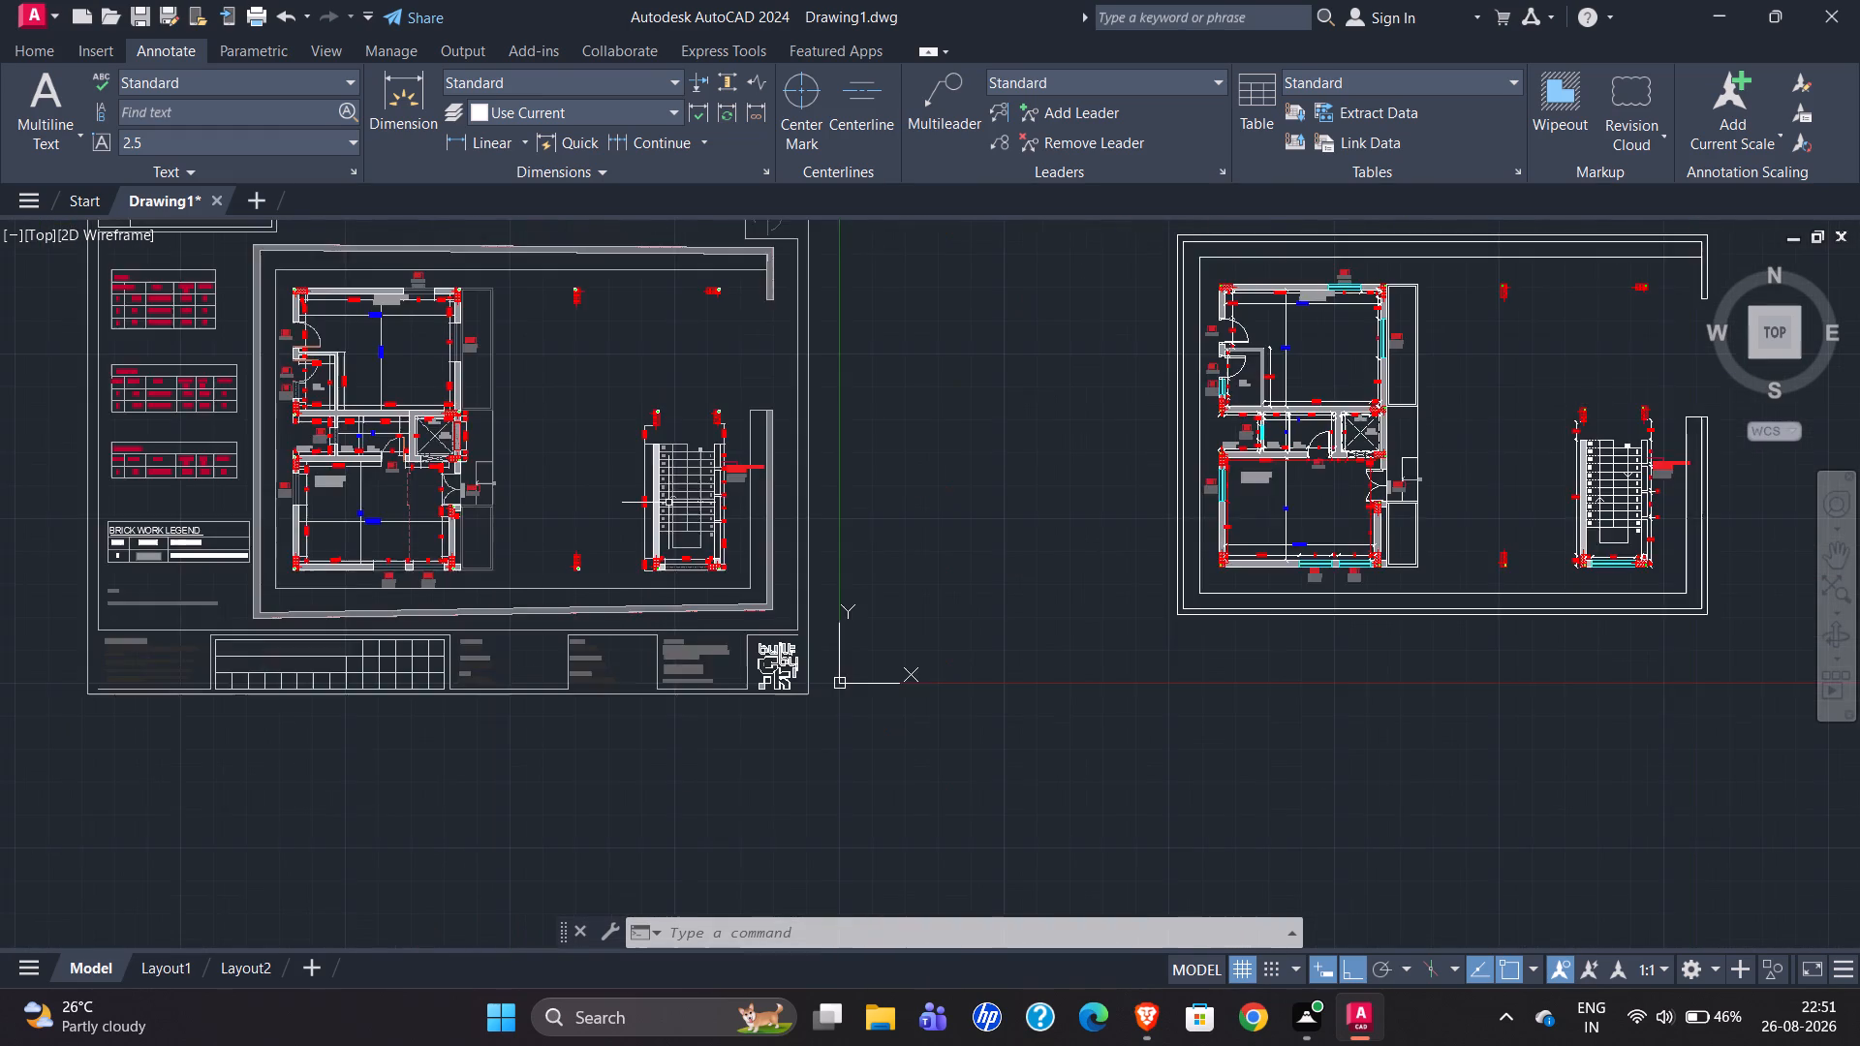
scroll(649, 506, down, 1)
scroll(1315, 497, up, 5)
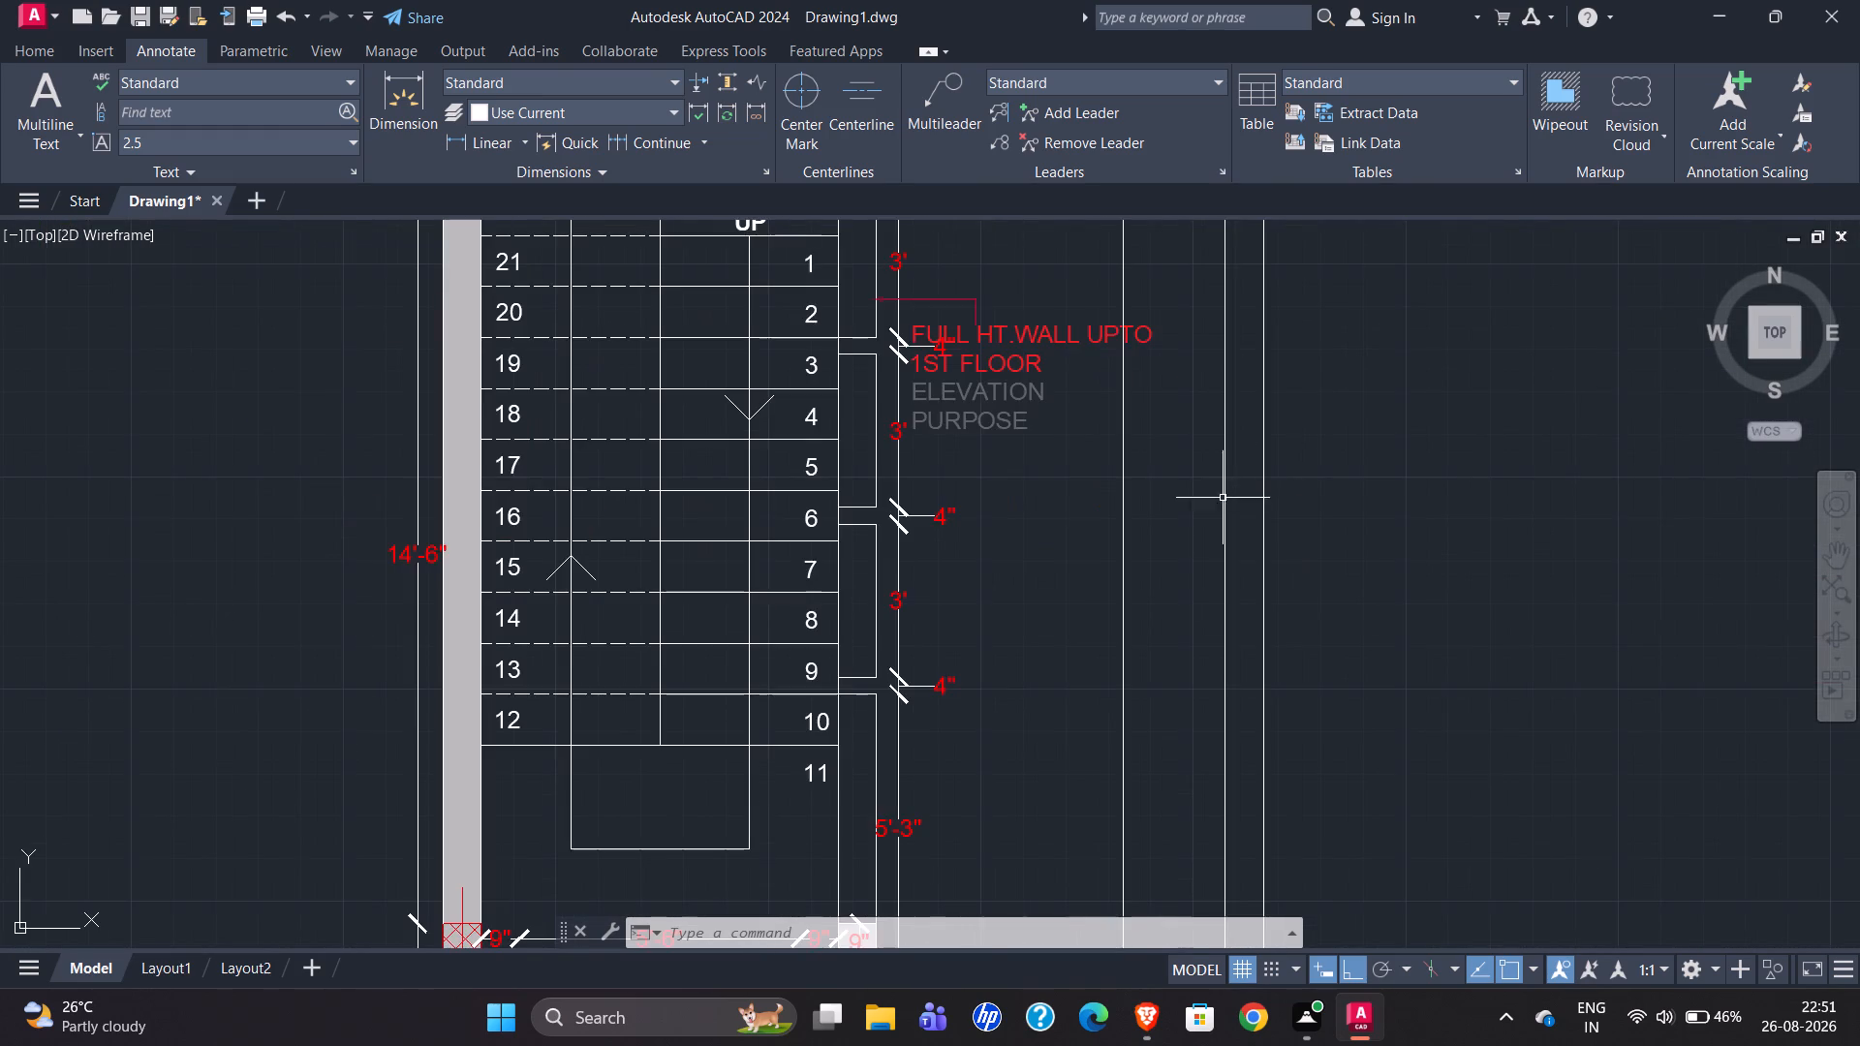
scroll(1126, 526, down, 3)
scroll(1231, 542, down, 1)
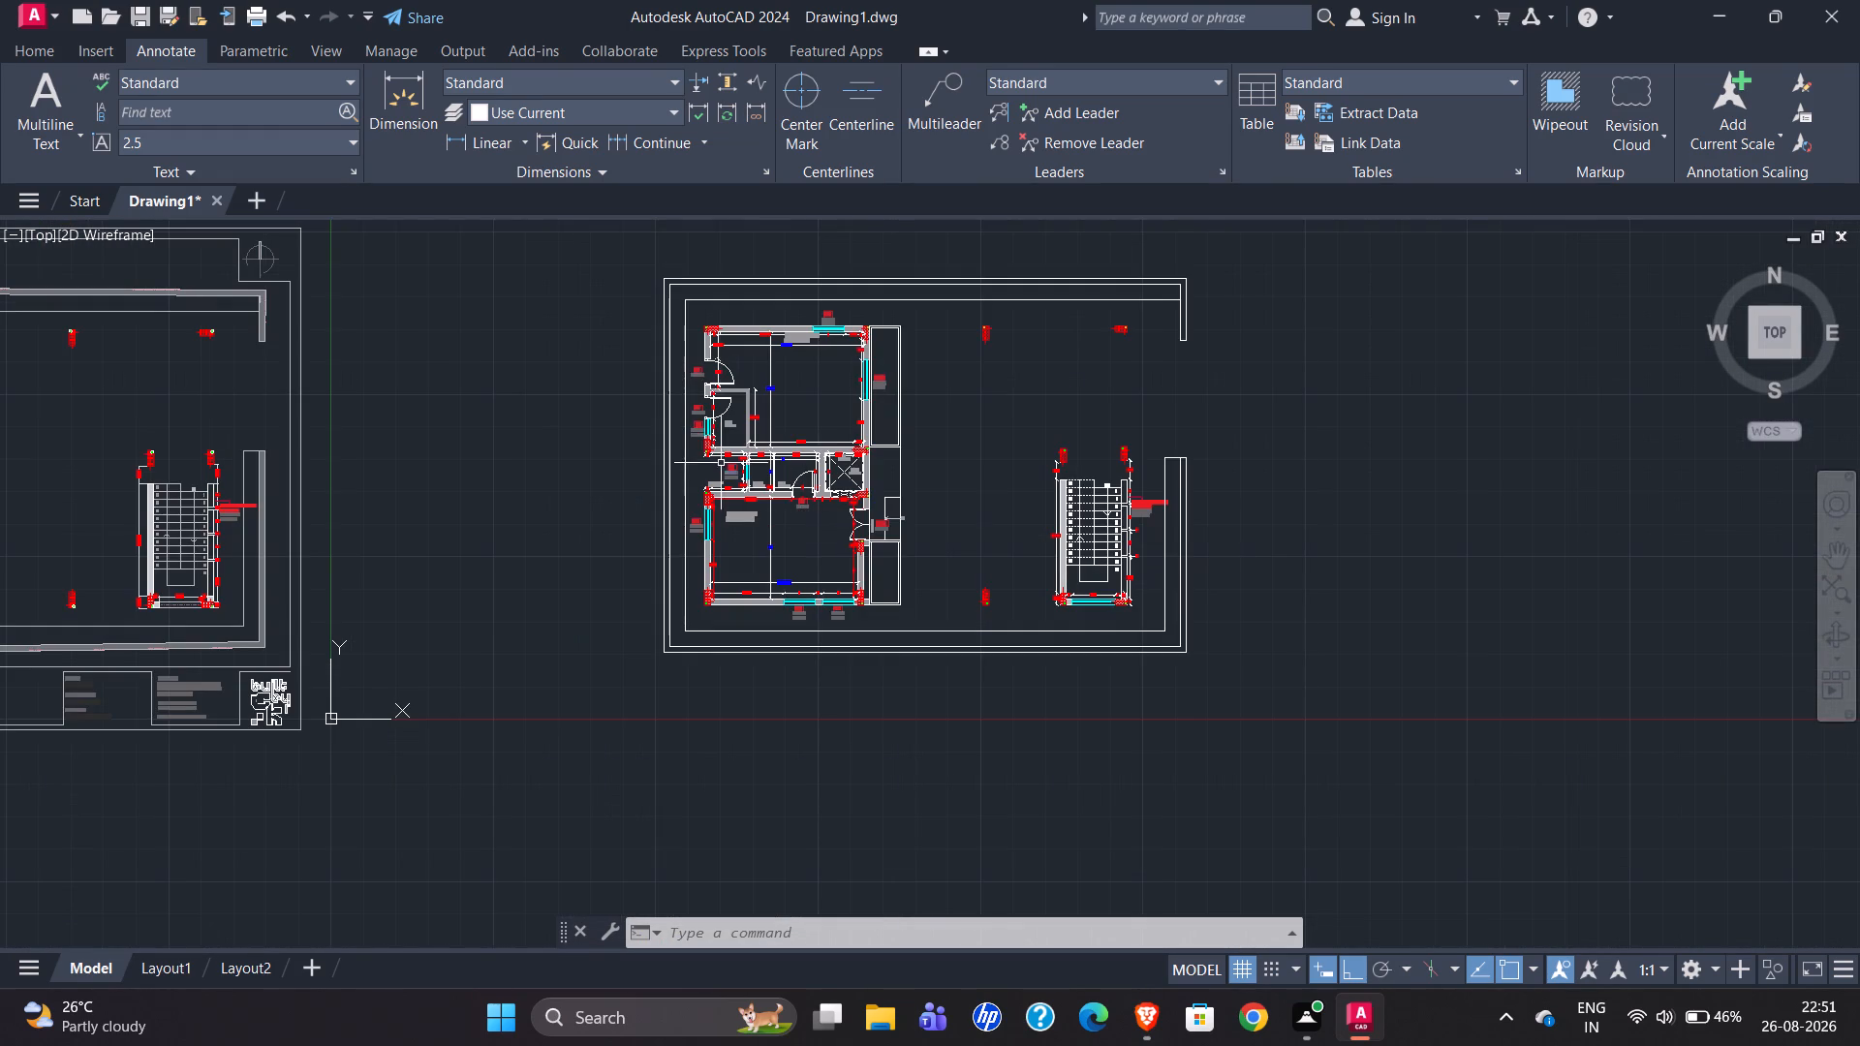
Delete the copied arrow, both shaft and head, beside the UP label at the office entrance step.
scroll(703, 451, up, 3)
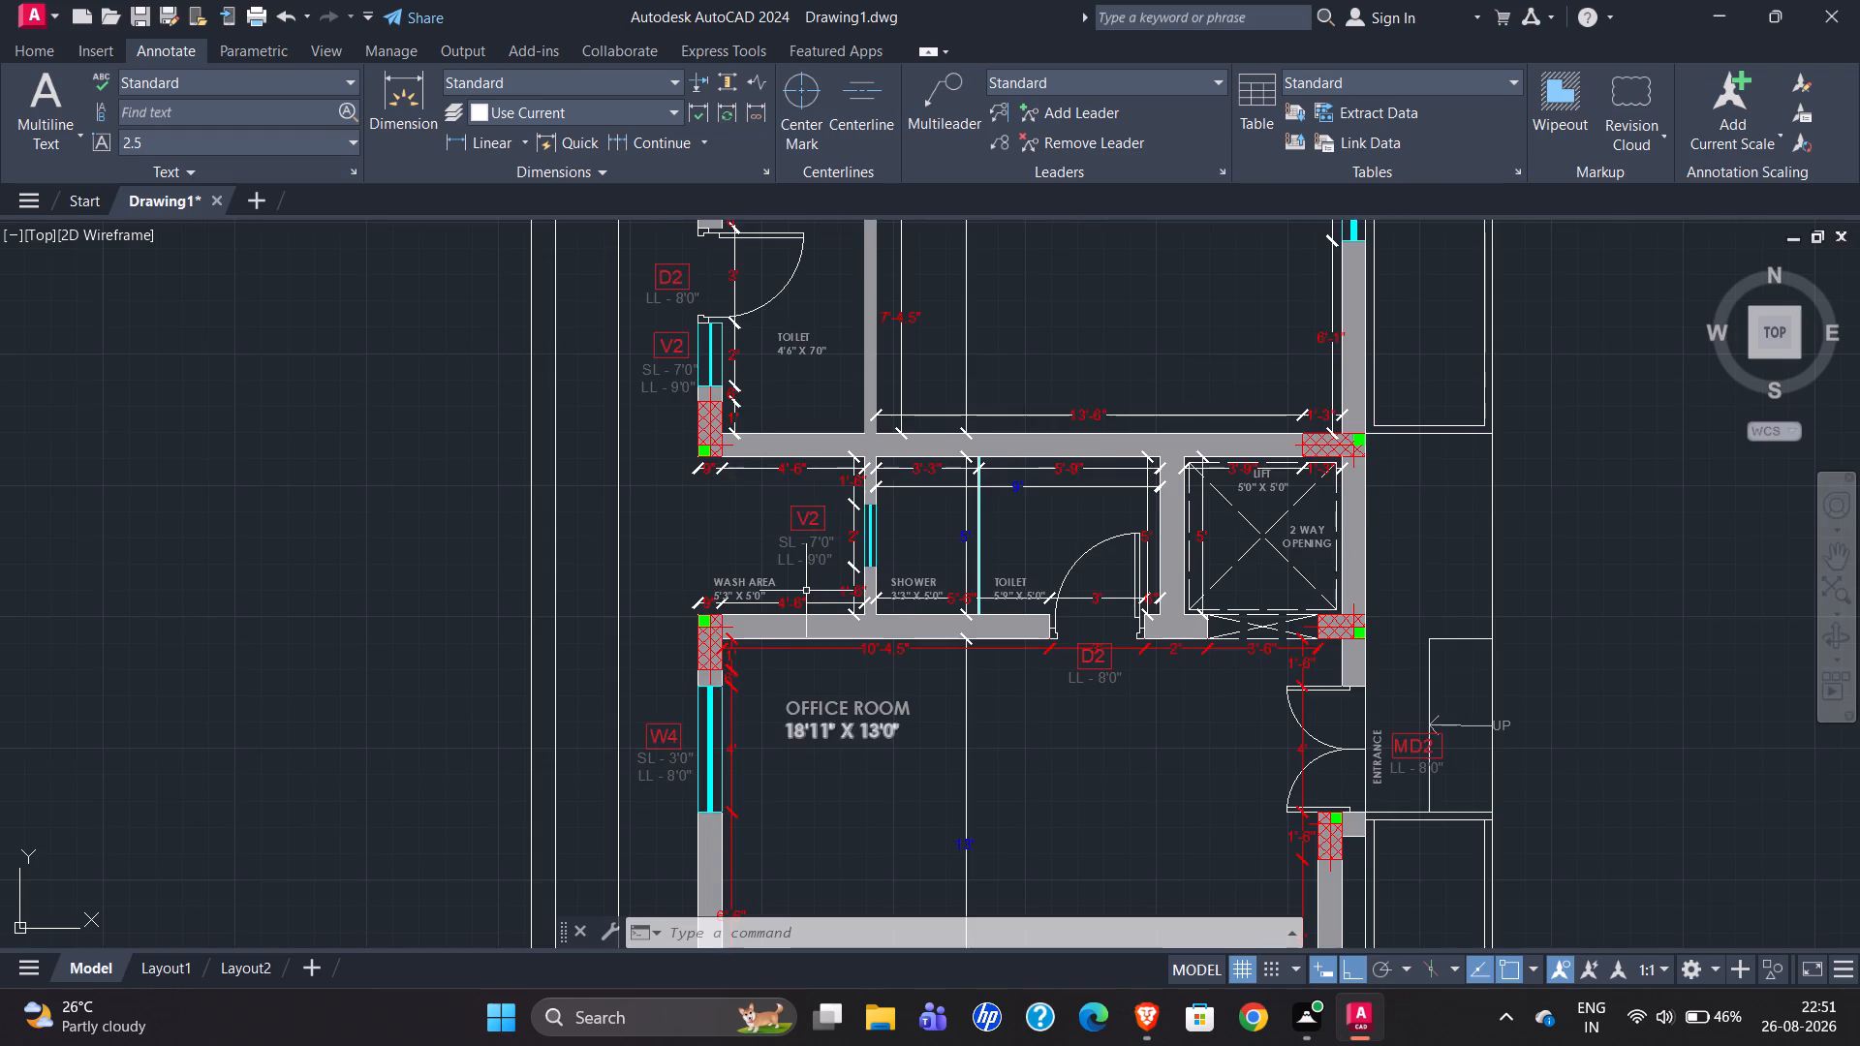
scroll(743, 509, down, 1)
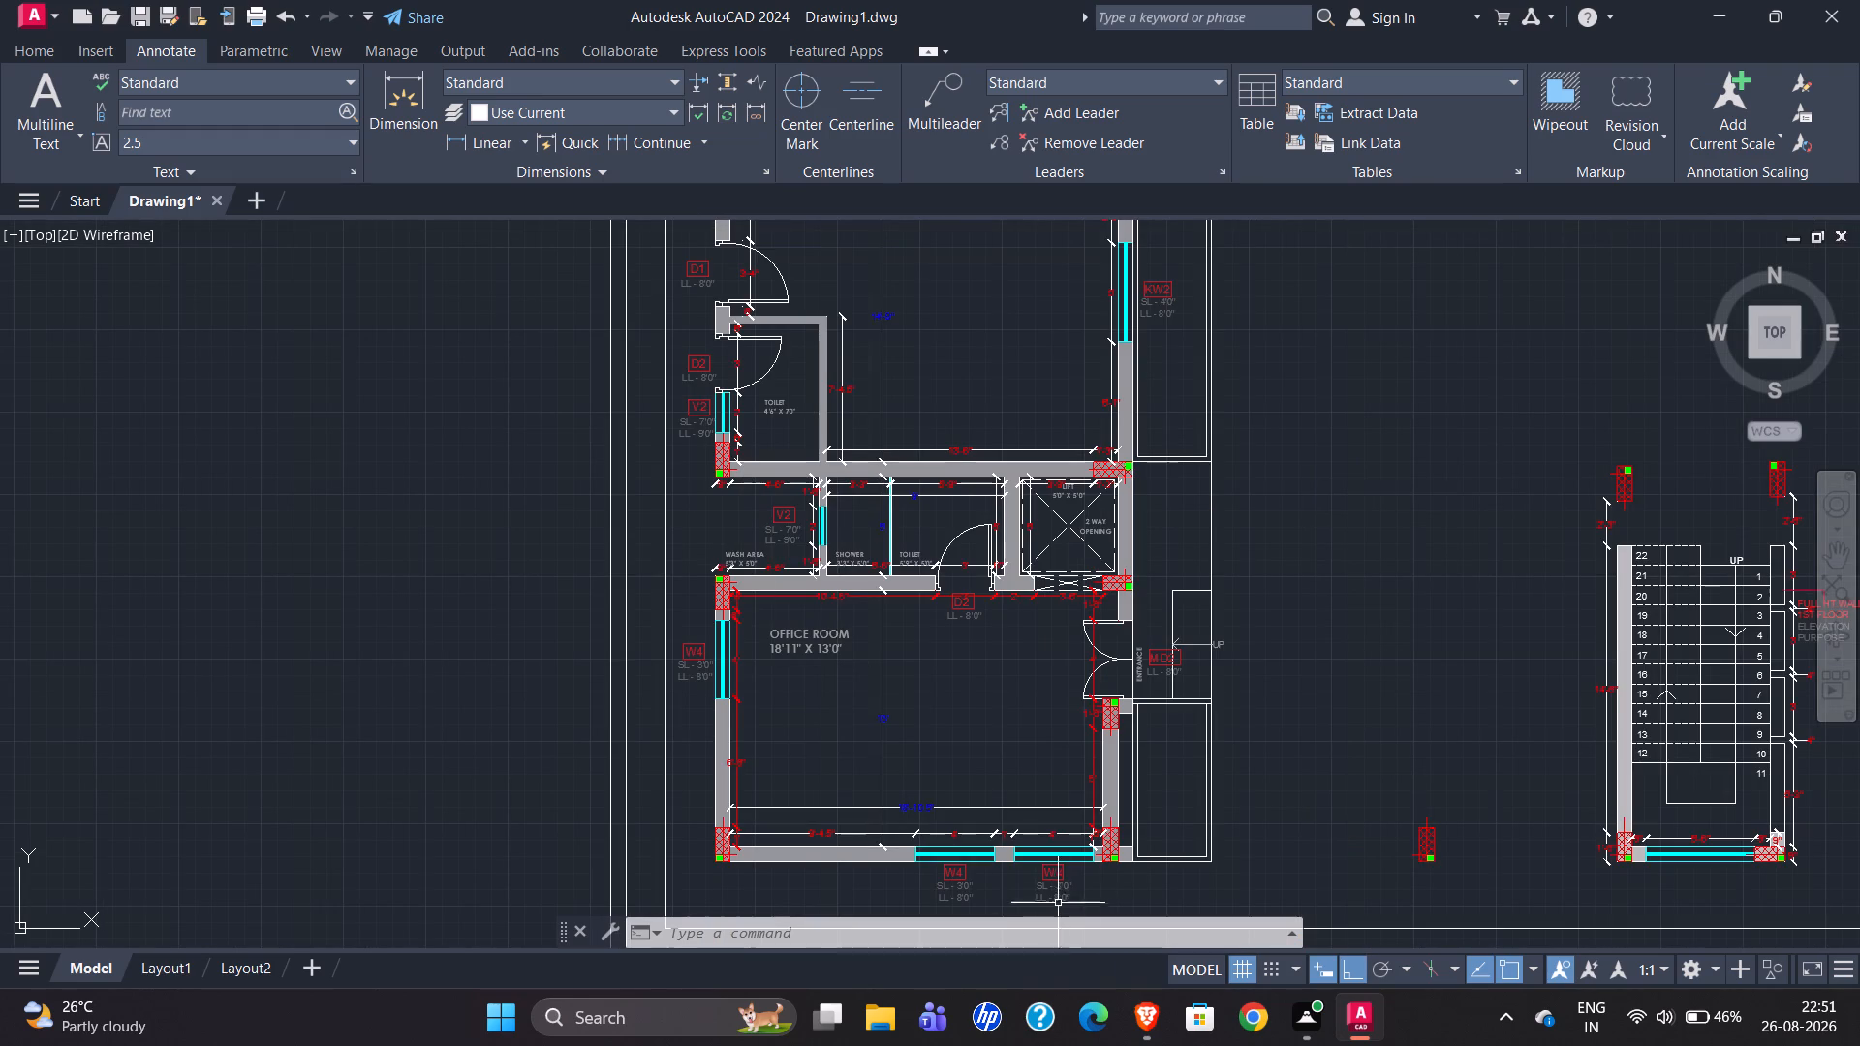
scroll(1178, 750, up, 2)
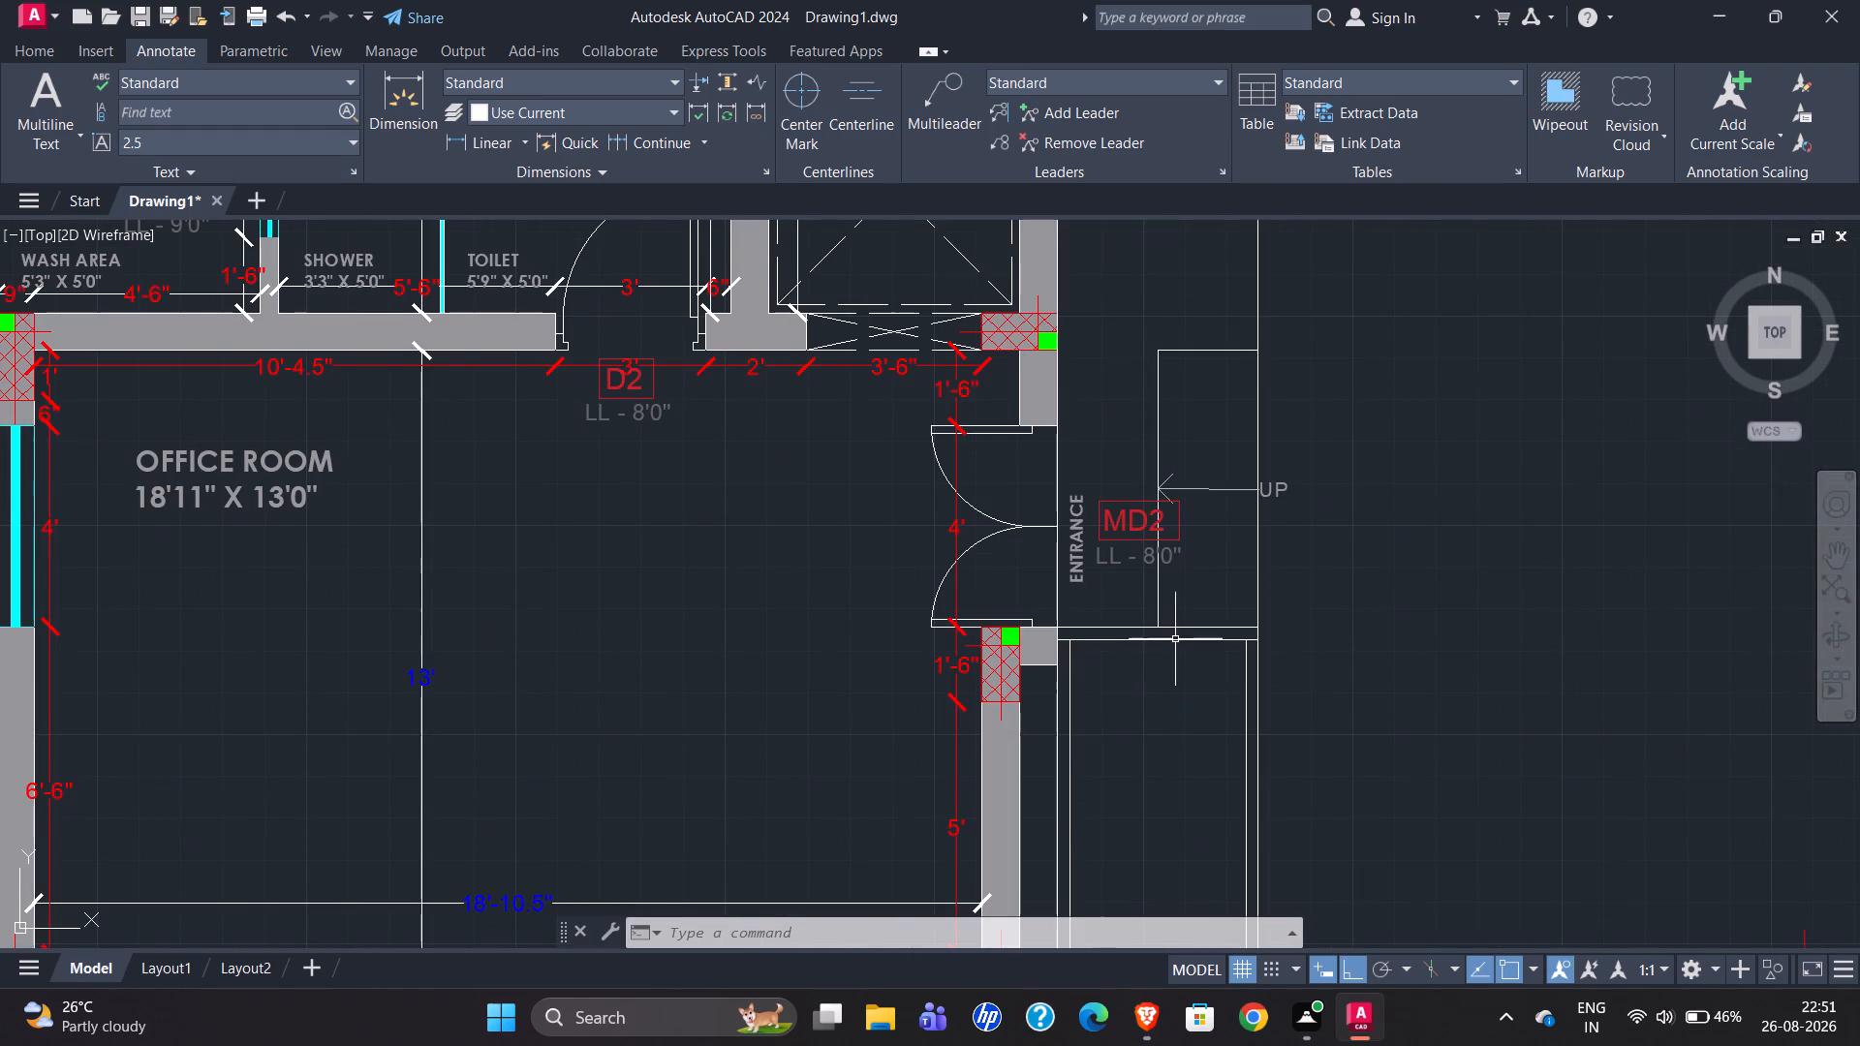
scroll(1228, 484, up, 2)
click(1228, 493)
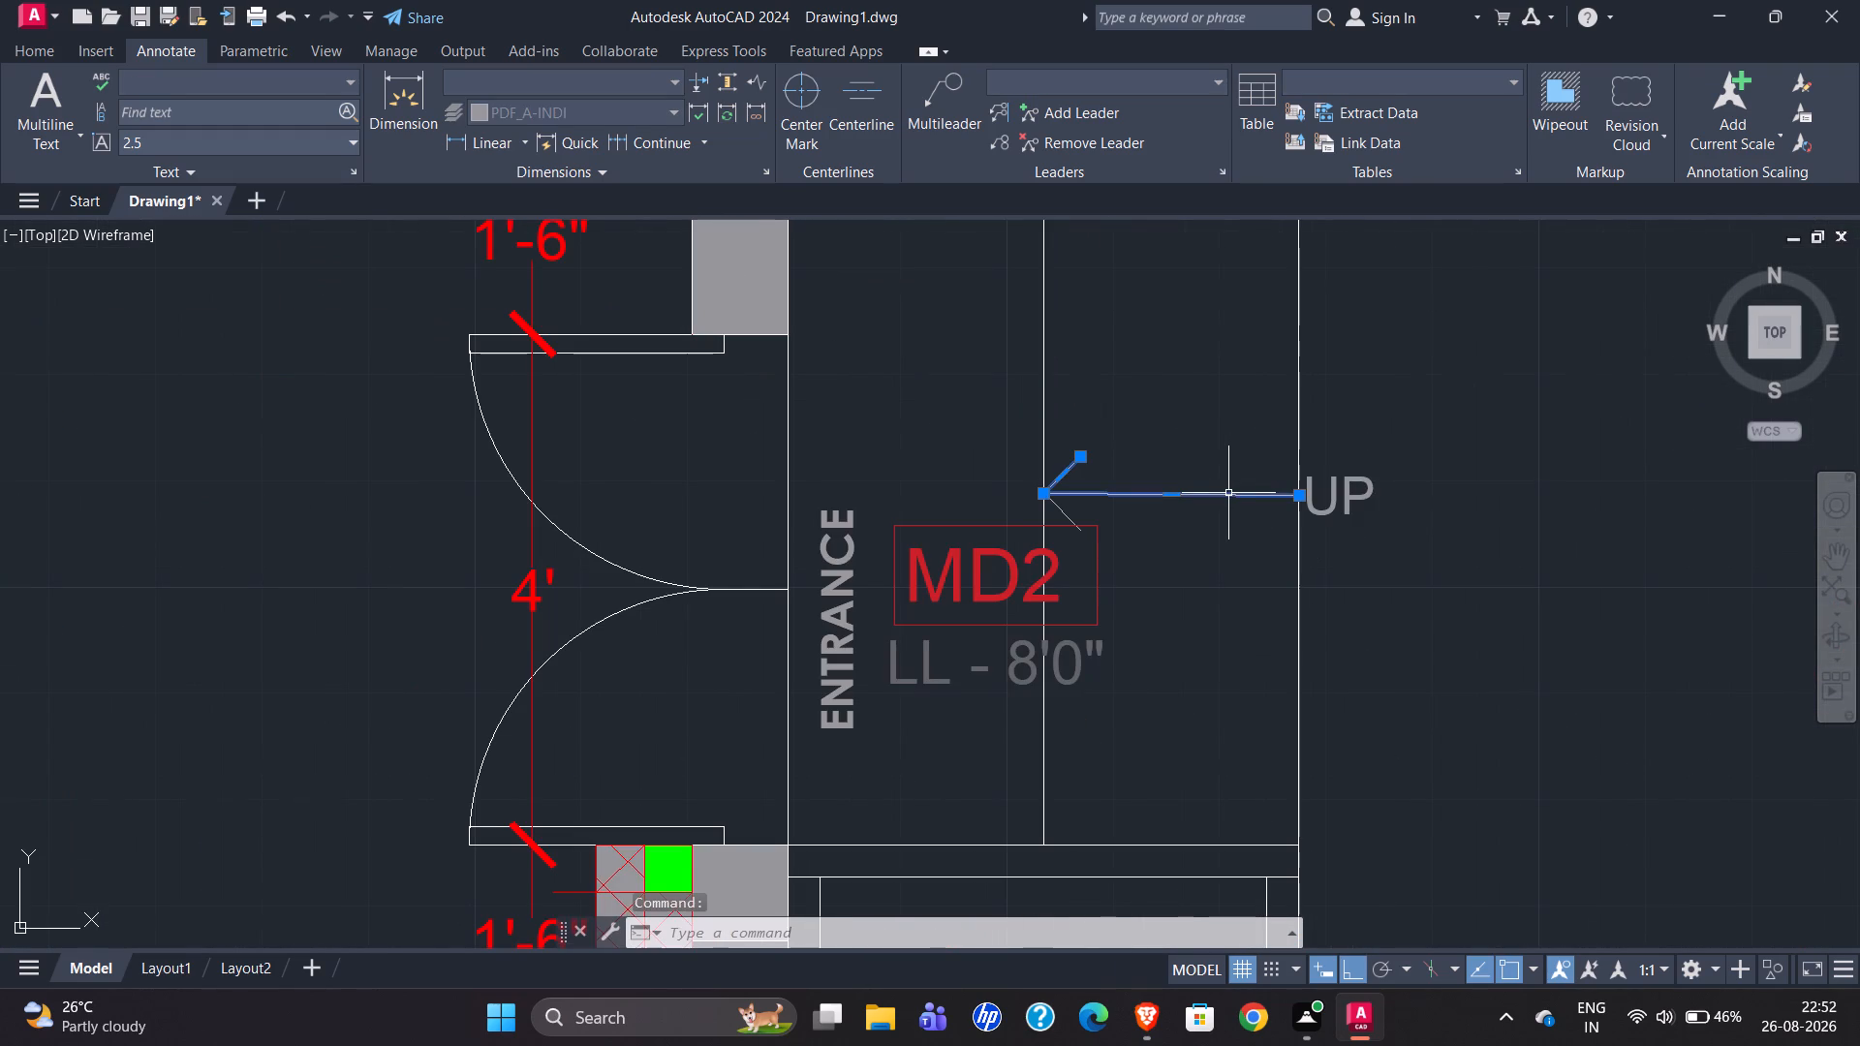
click(1059, 508)
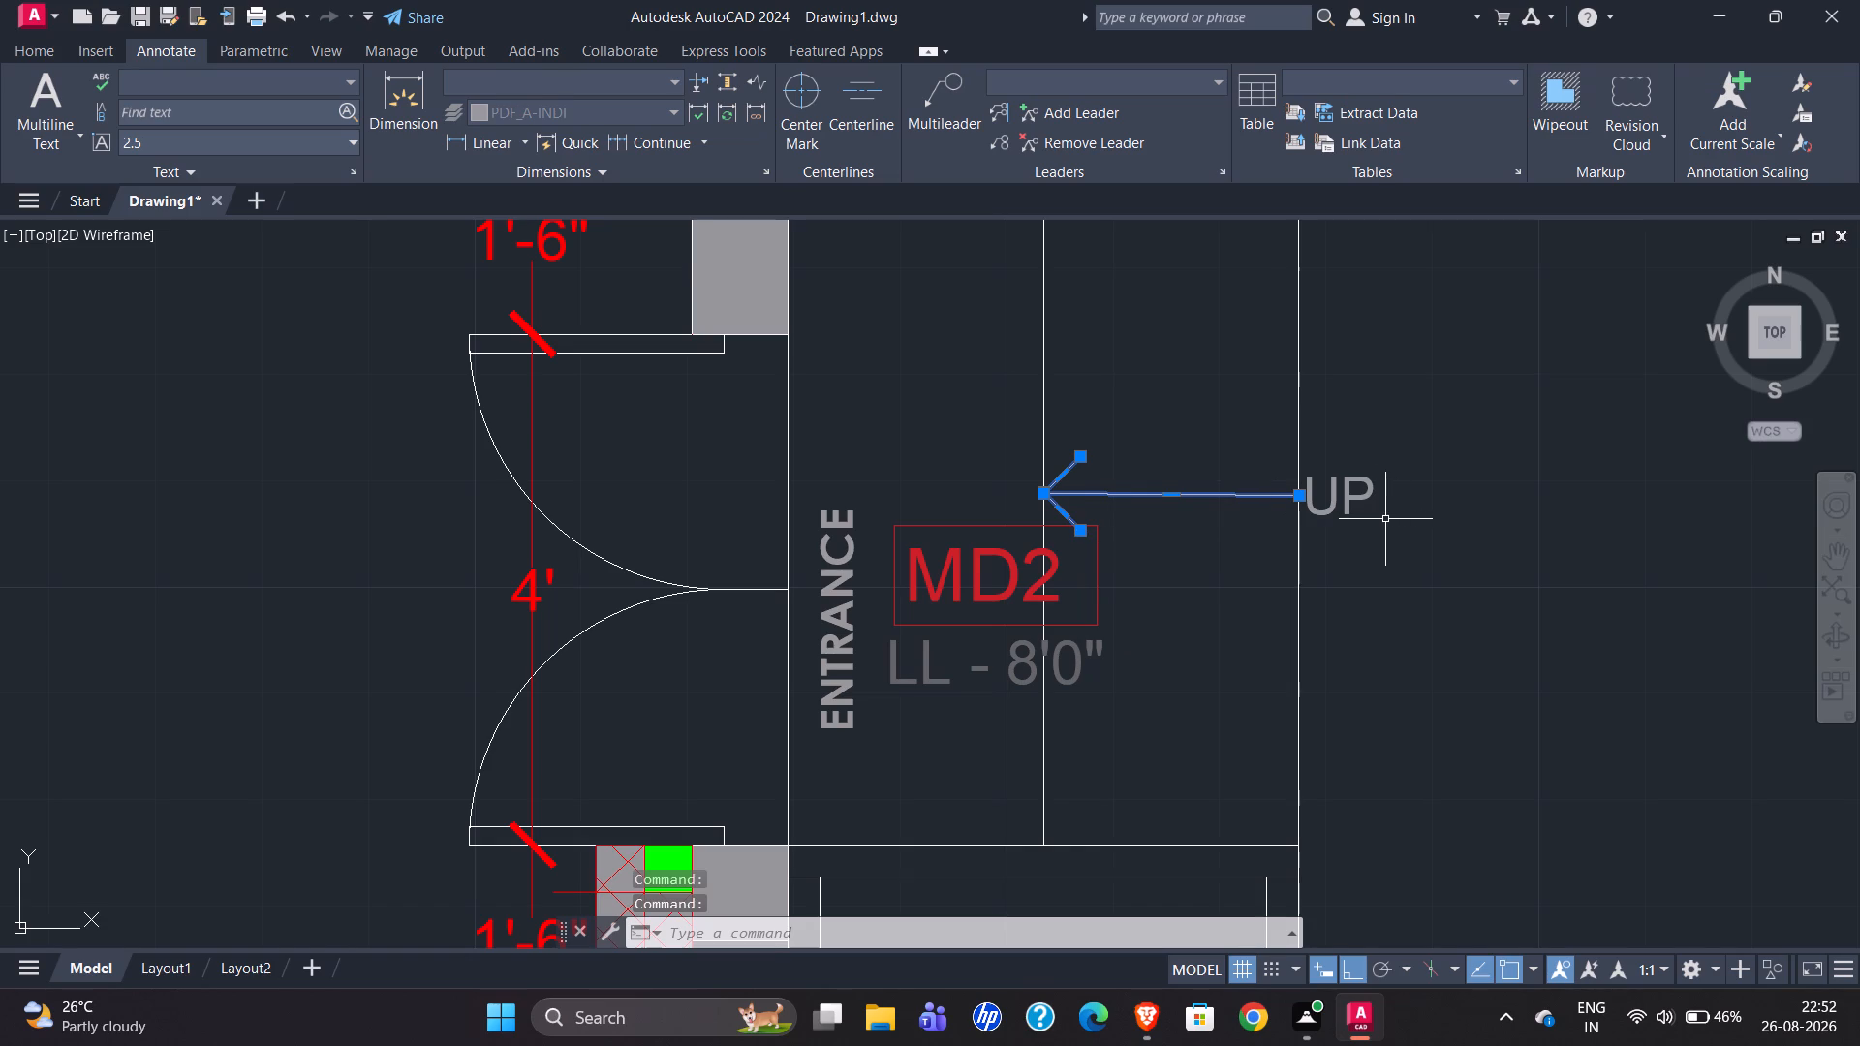
key(Delete)
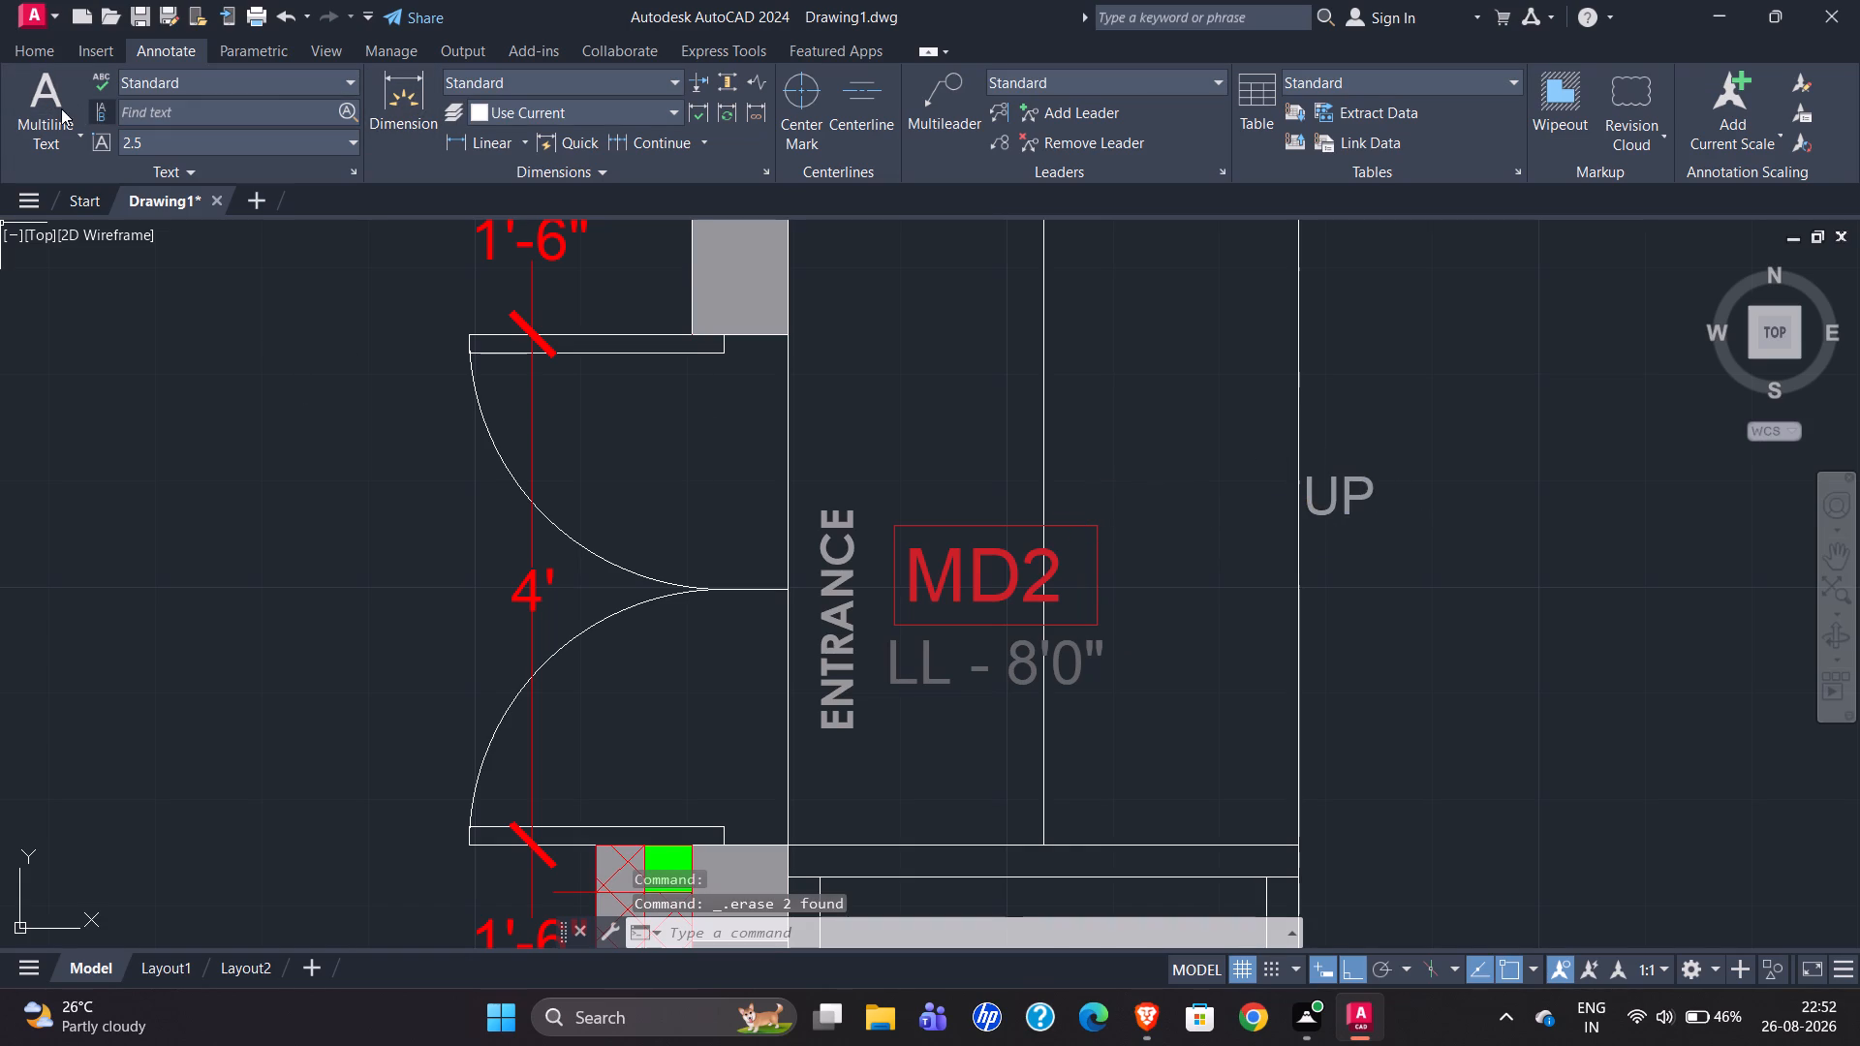
Draw a 2' horizontal arrow shaft across the entrance step, from the inner step line to the outer edge beside the UP label.
click(32, 57)
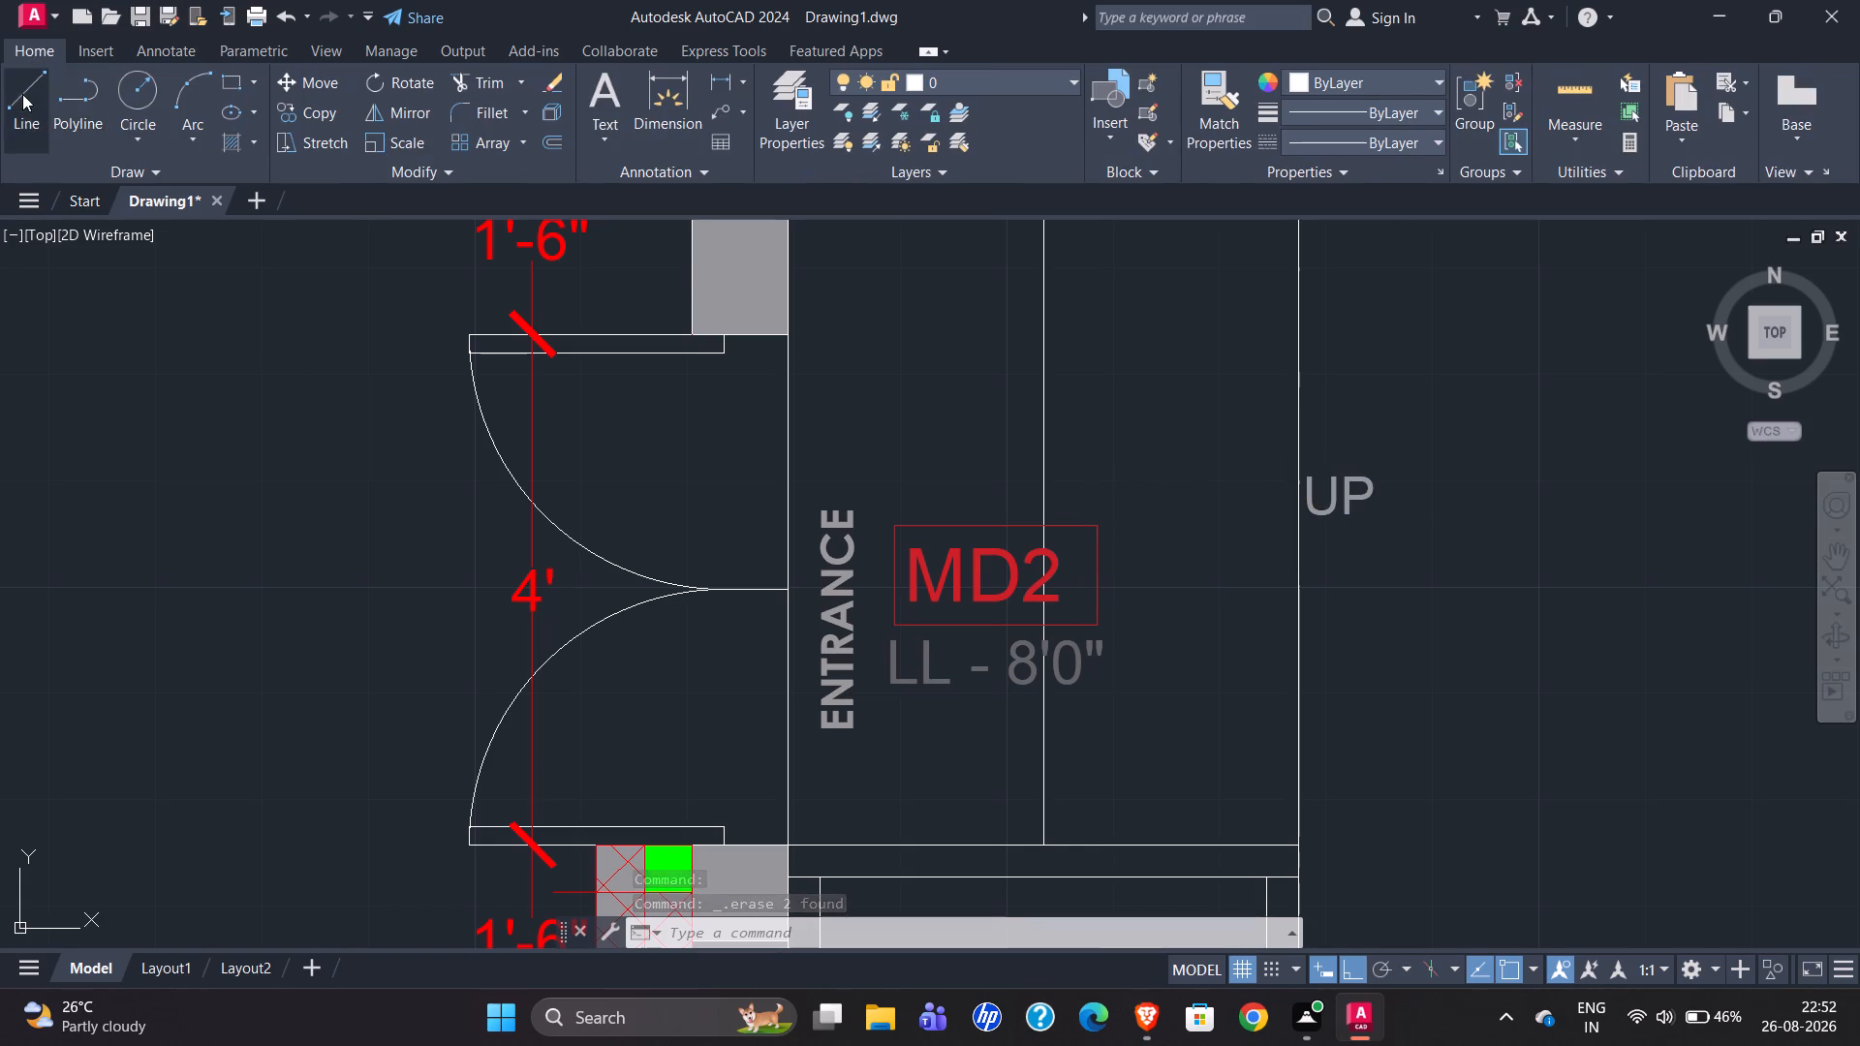
click(22, 94)
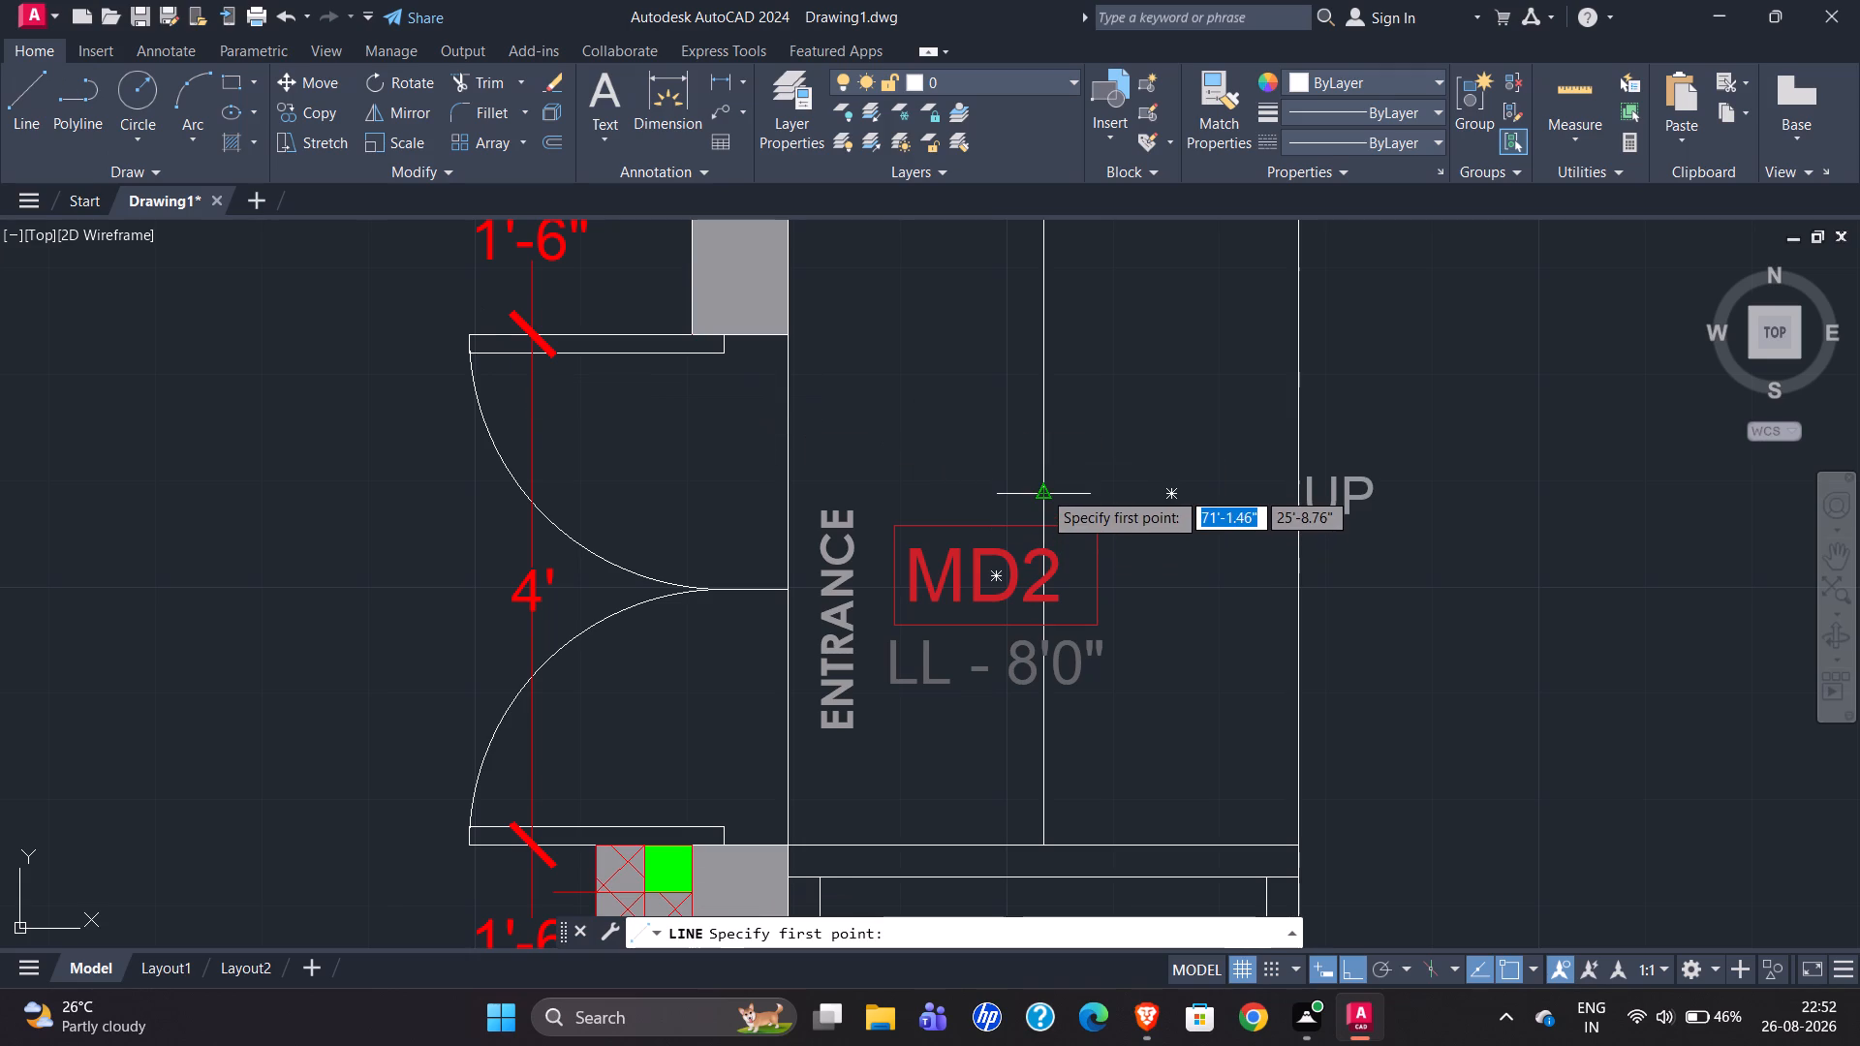
click(1042, 490)
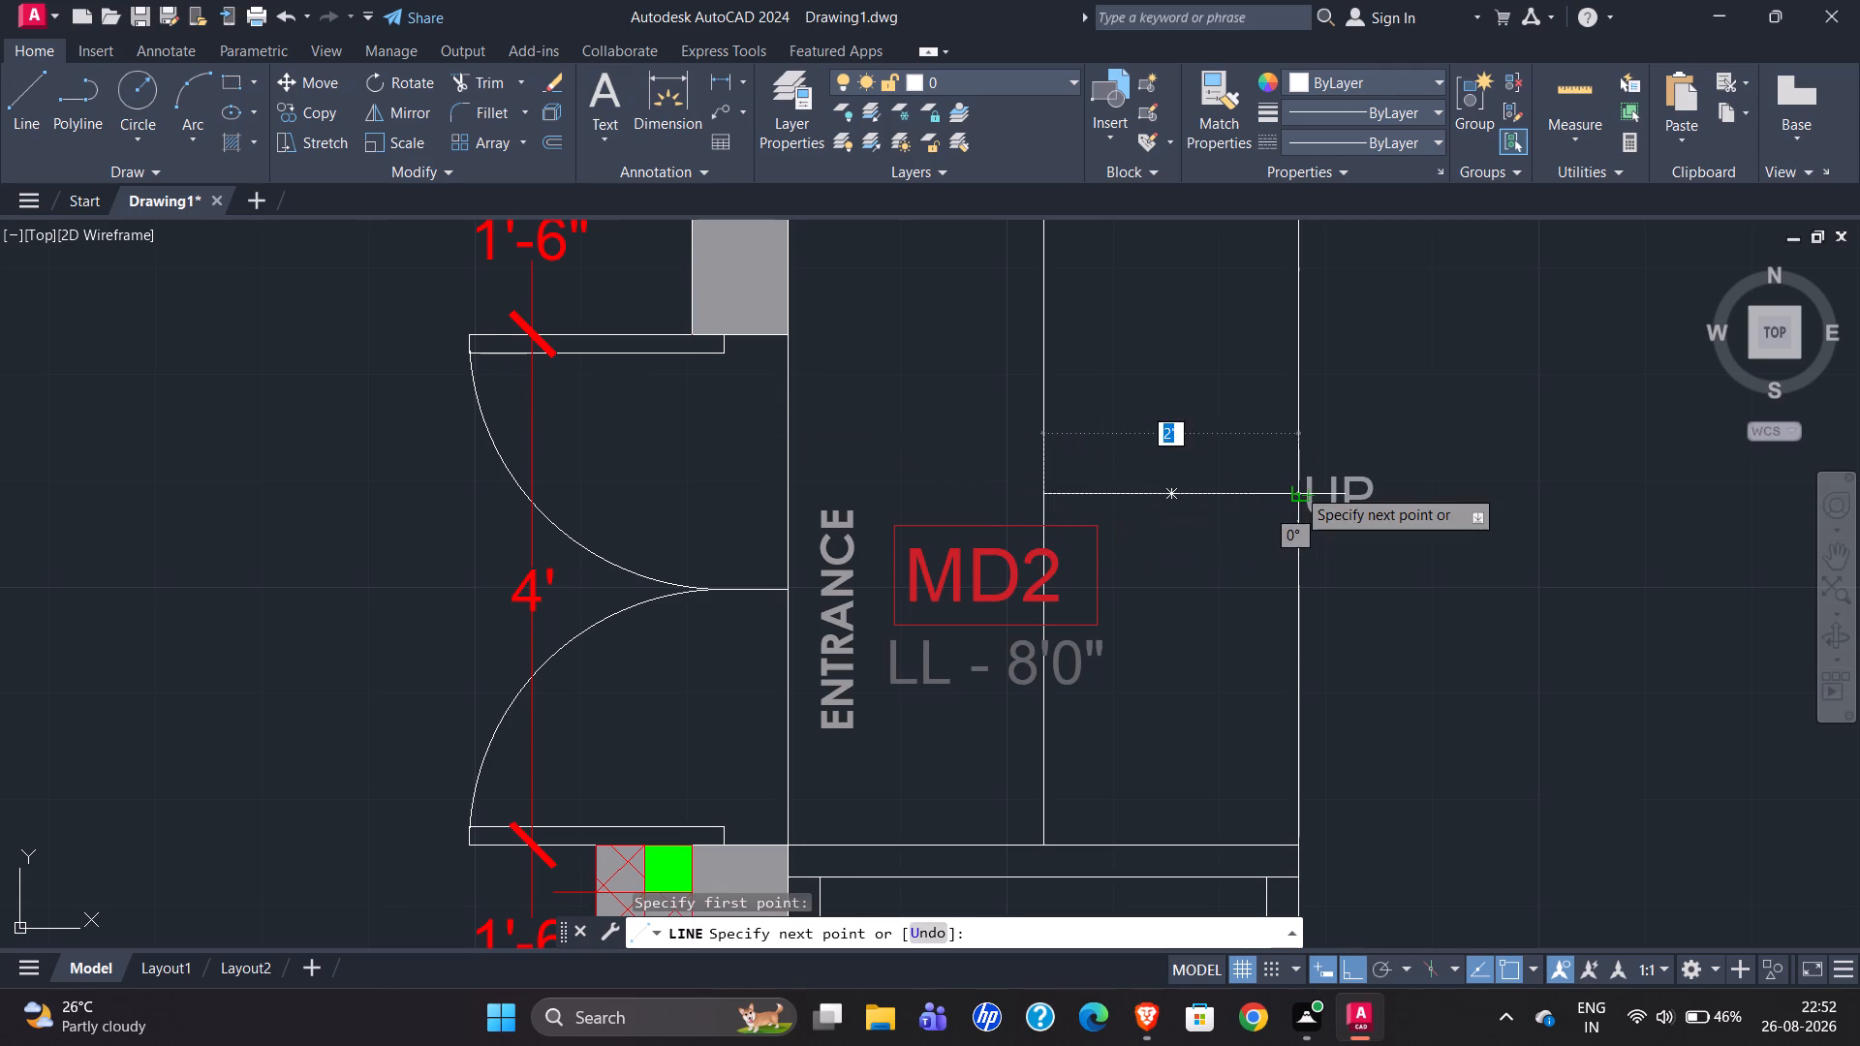
click(1296, 487)
scroll(883, 520, down, 2)
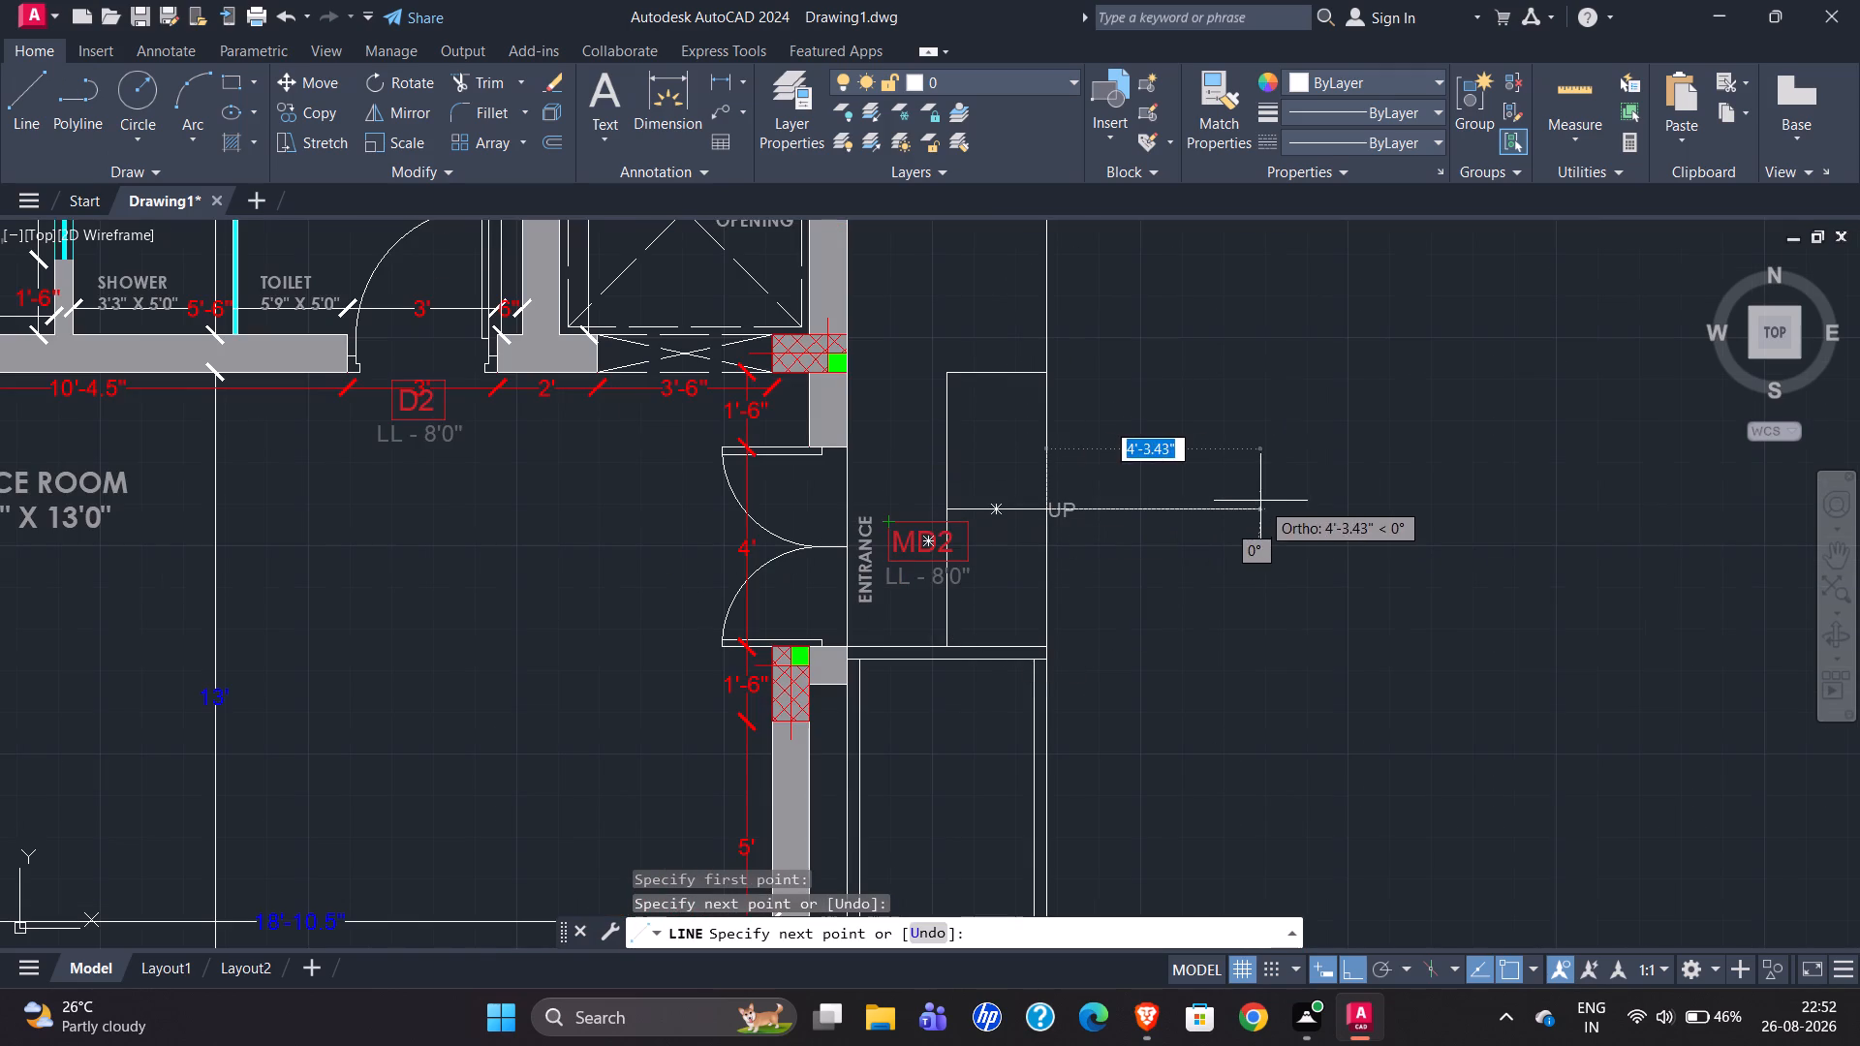
key(Escape)
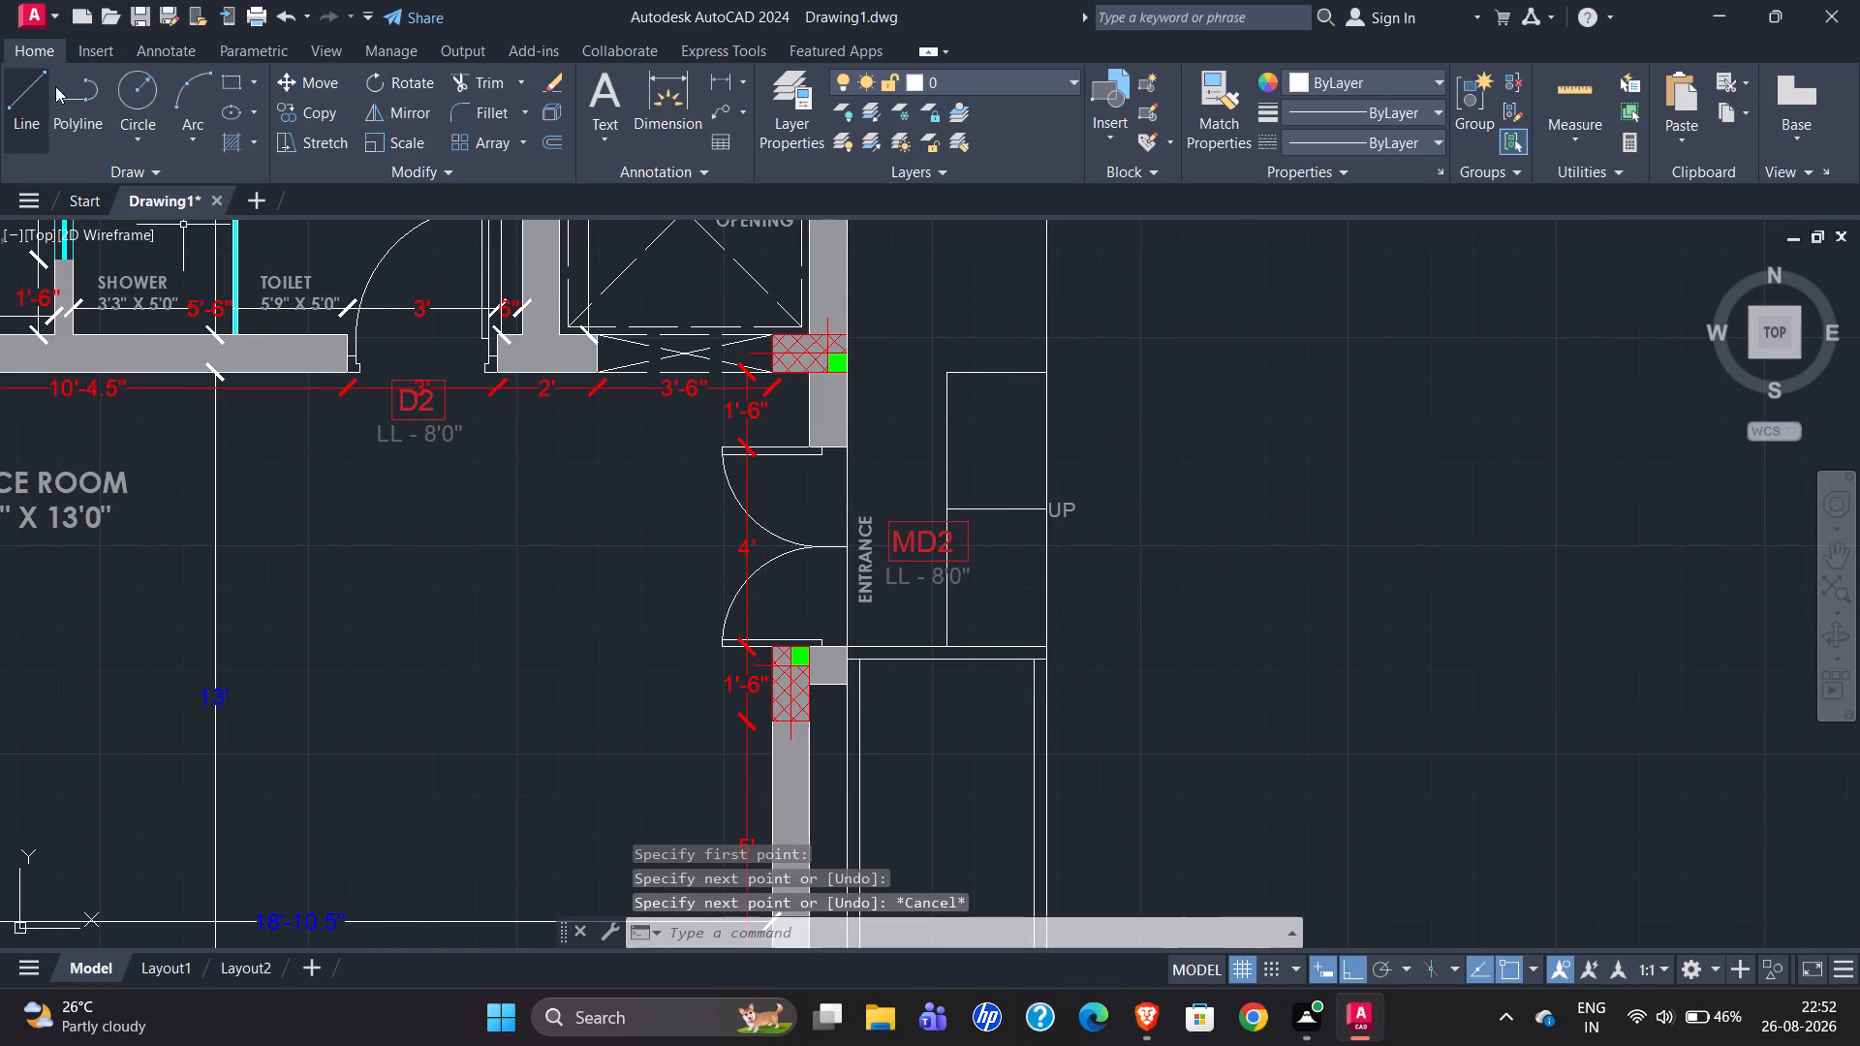
Draw an 8.5" arrowhead line at 45° from the shaft's inner end, with ortho off.
click(37, 93)
scroll(948, 532, up, 3)
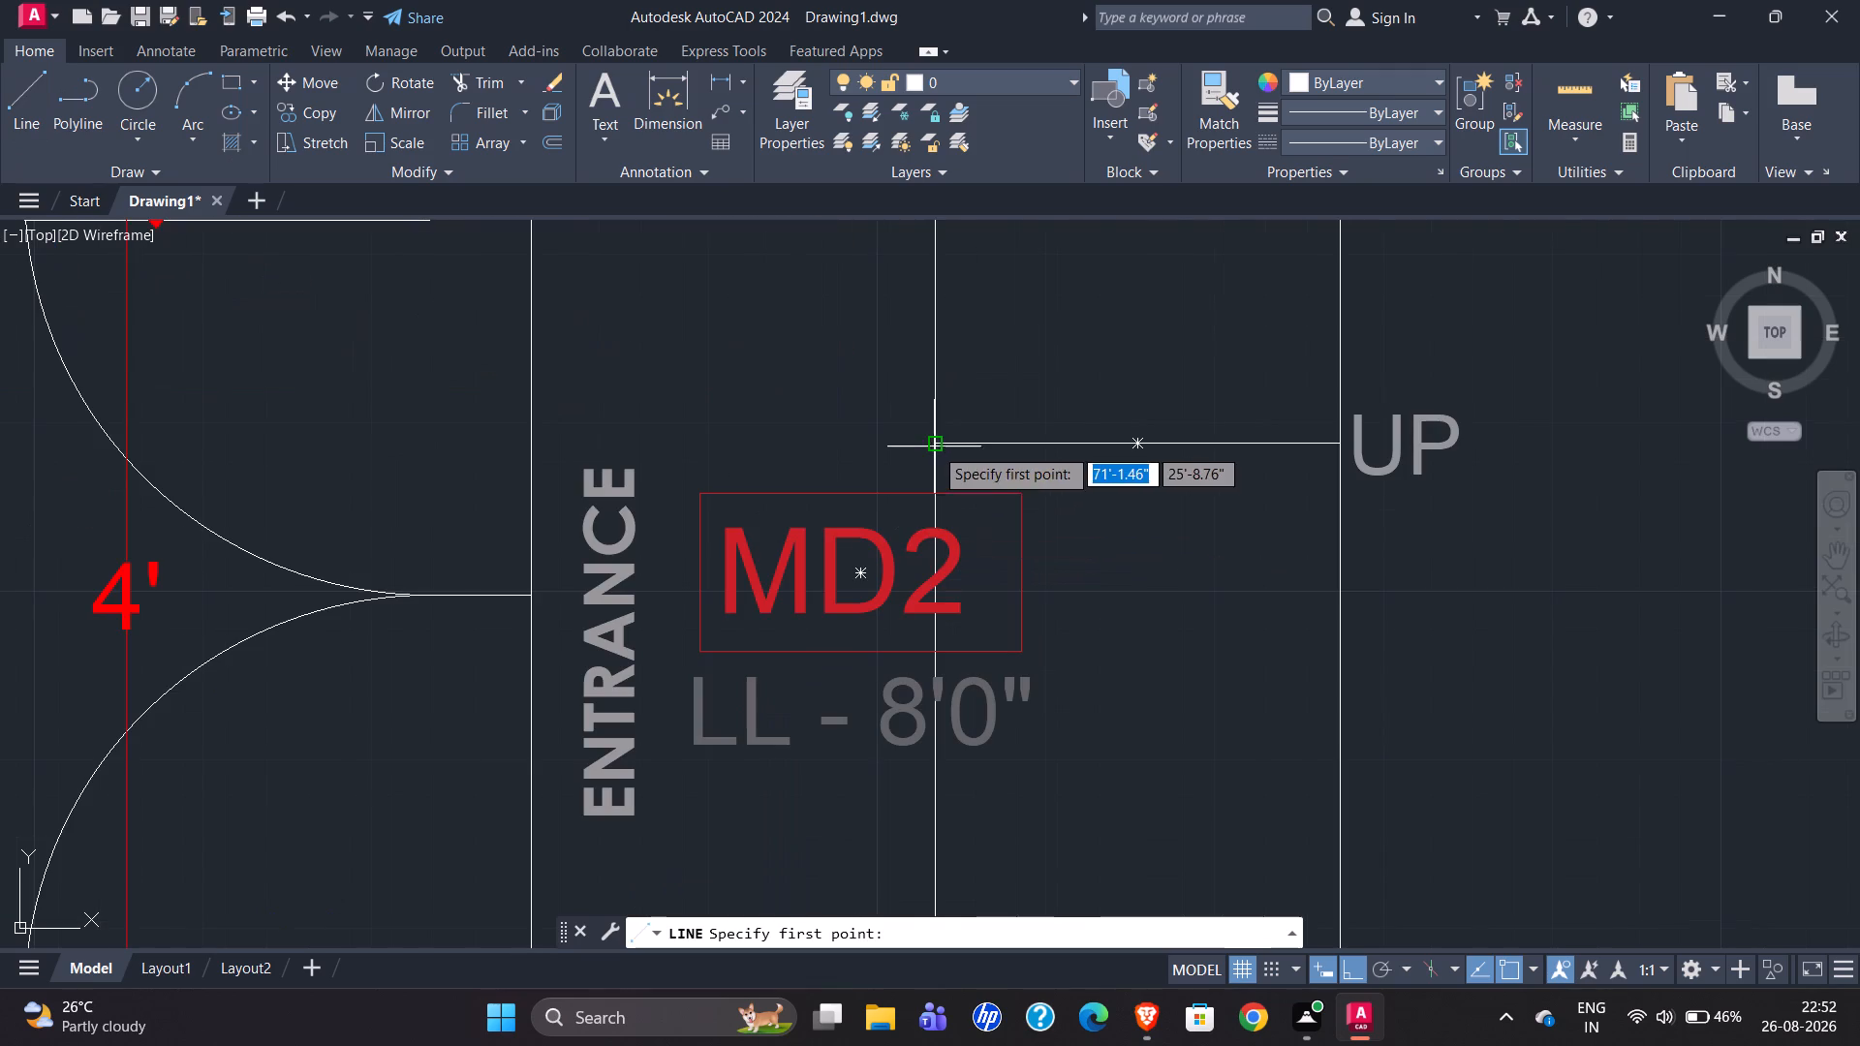
click(935, 446)
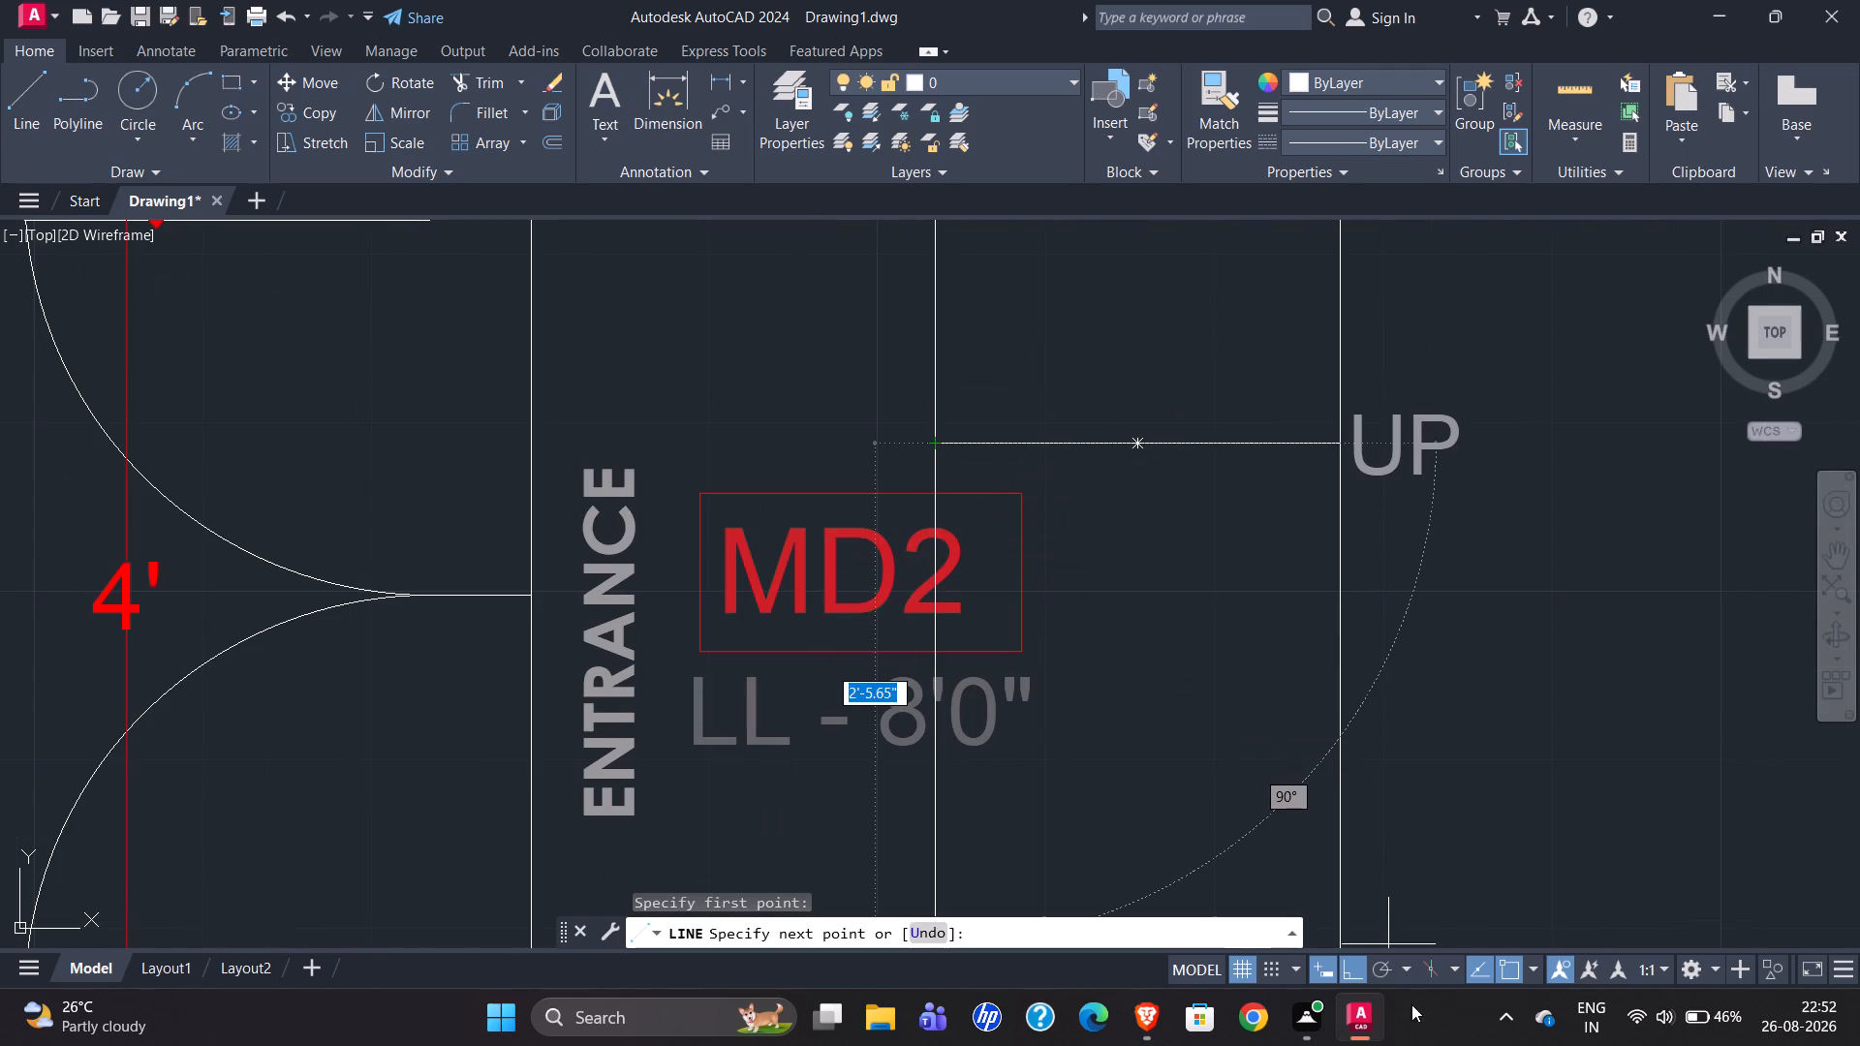
click(1350, 969)
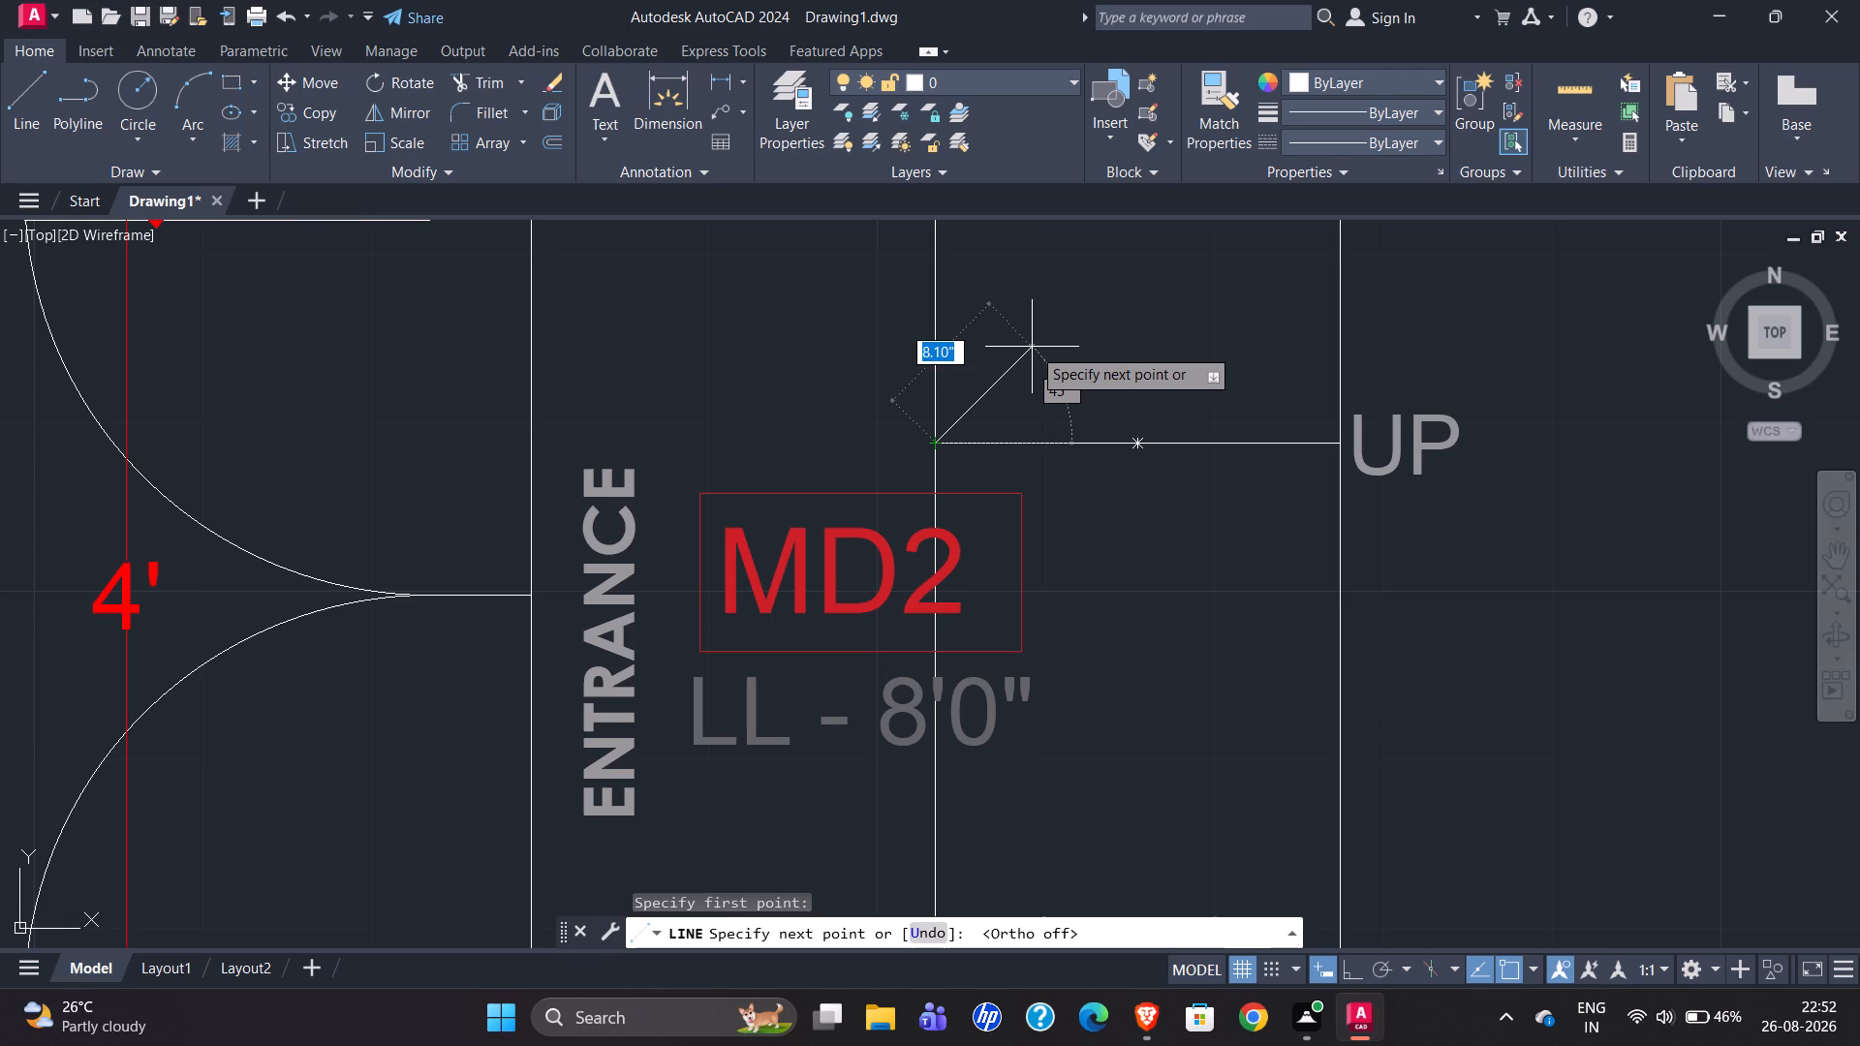
key(shift+at)
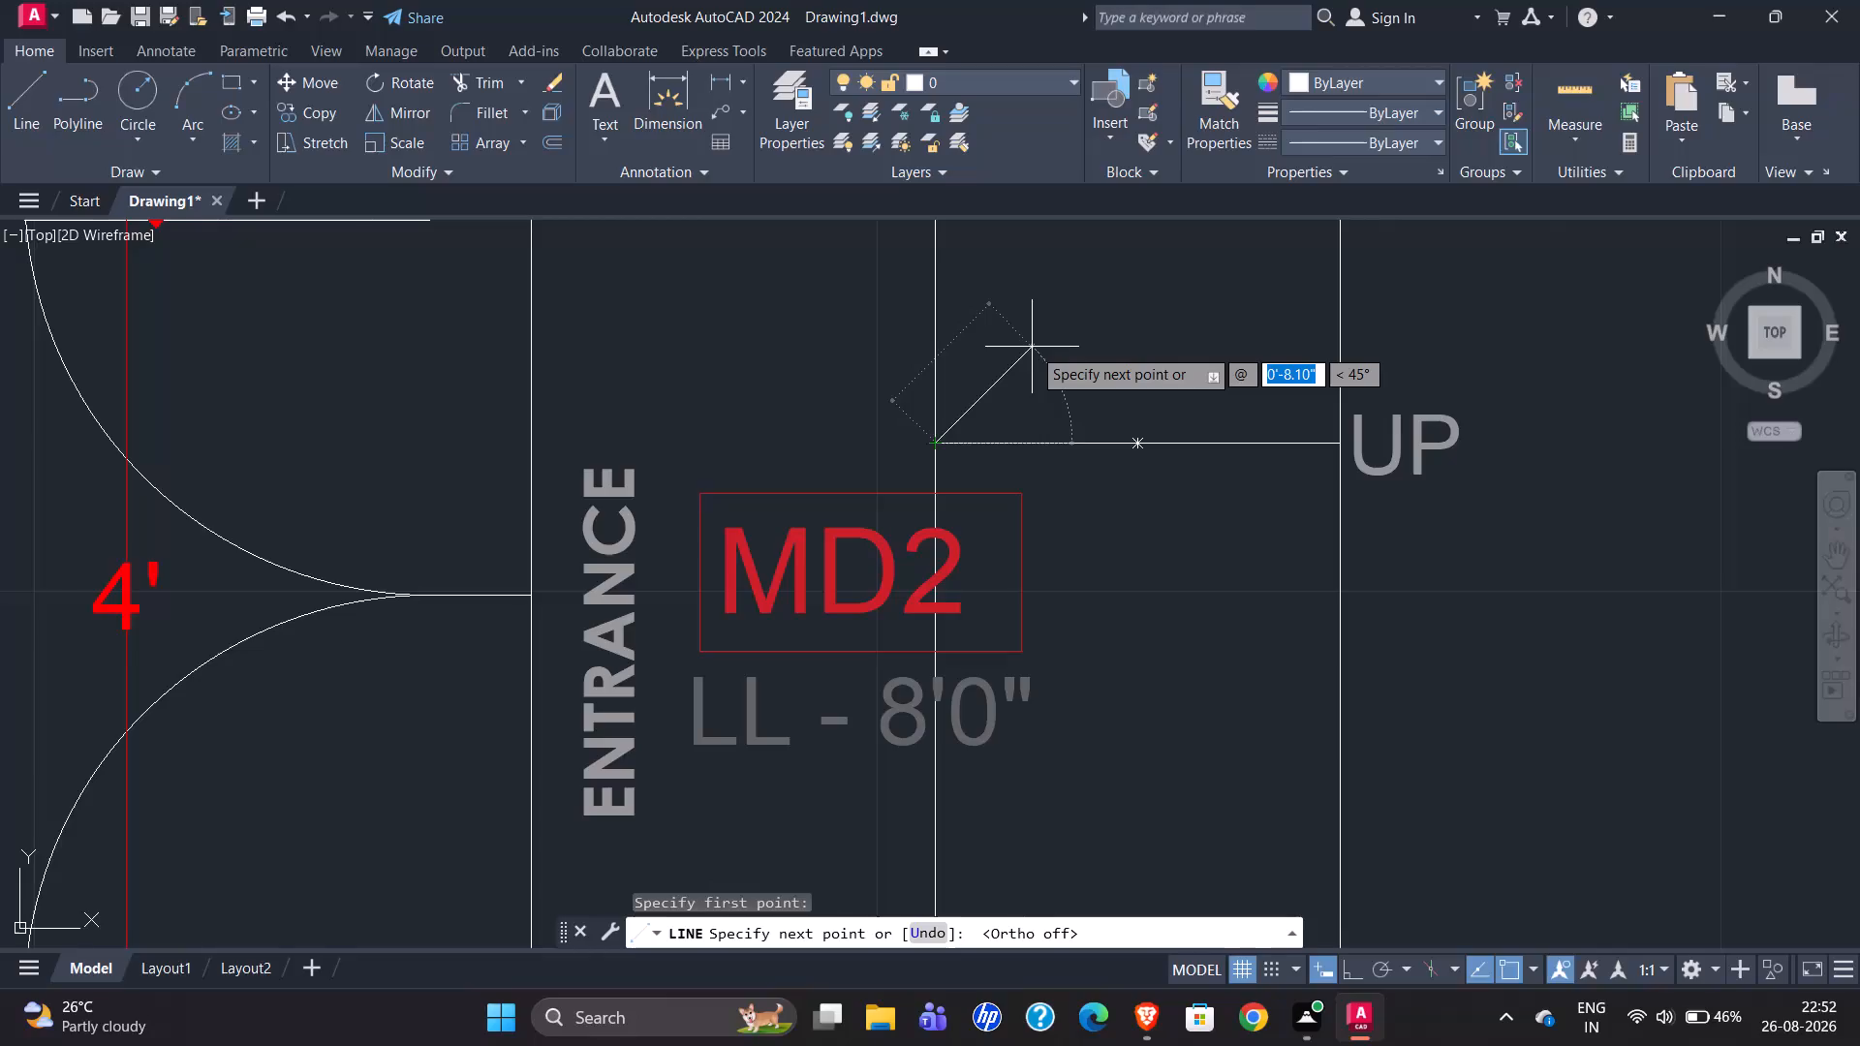
text(8.)
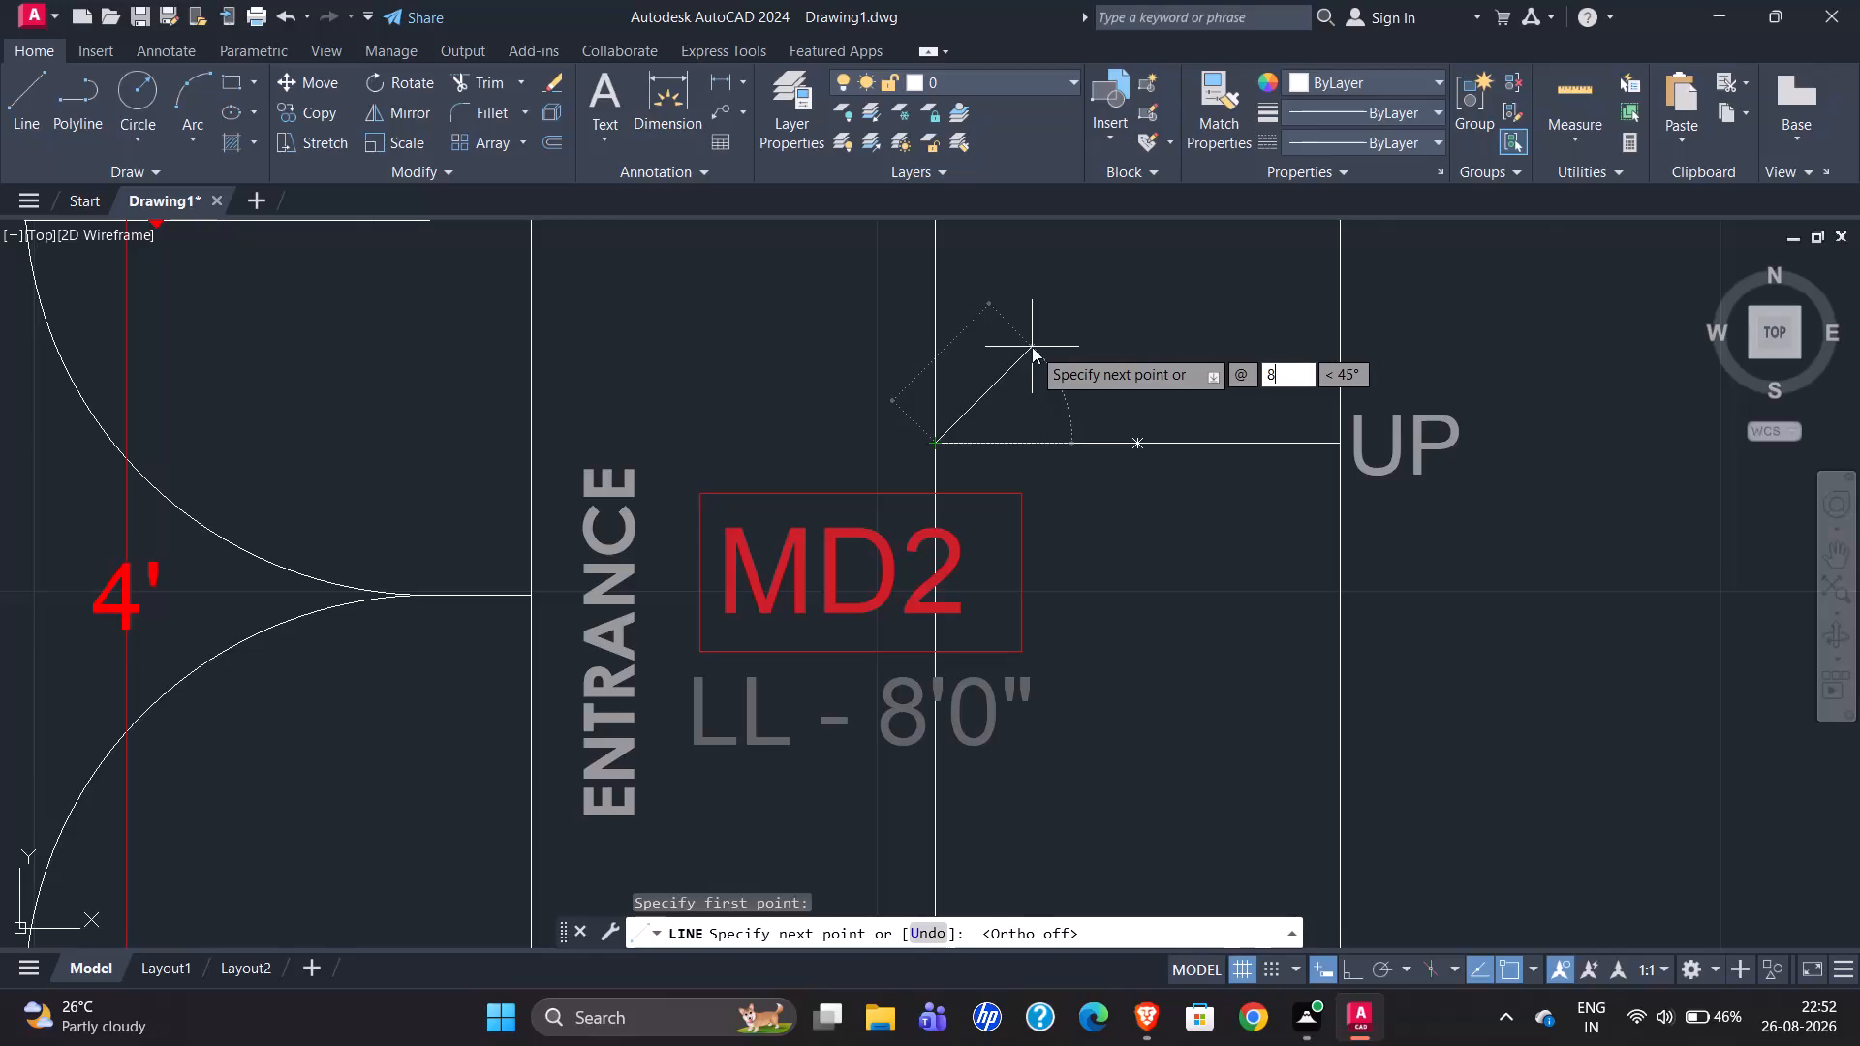
text(5")
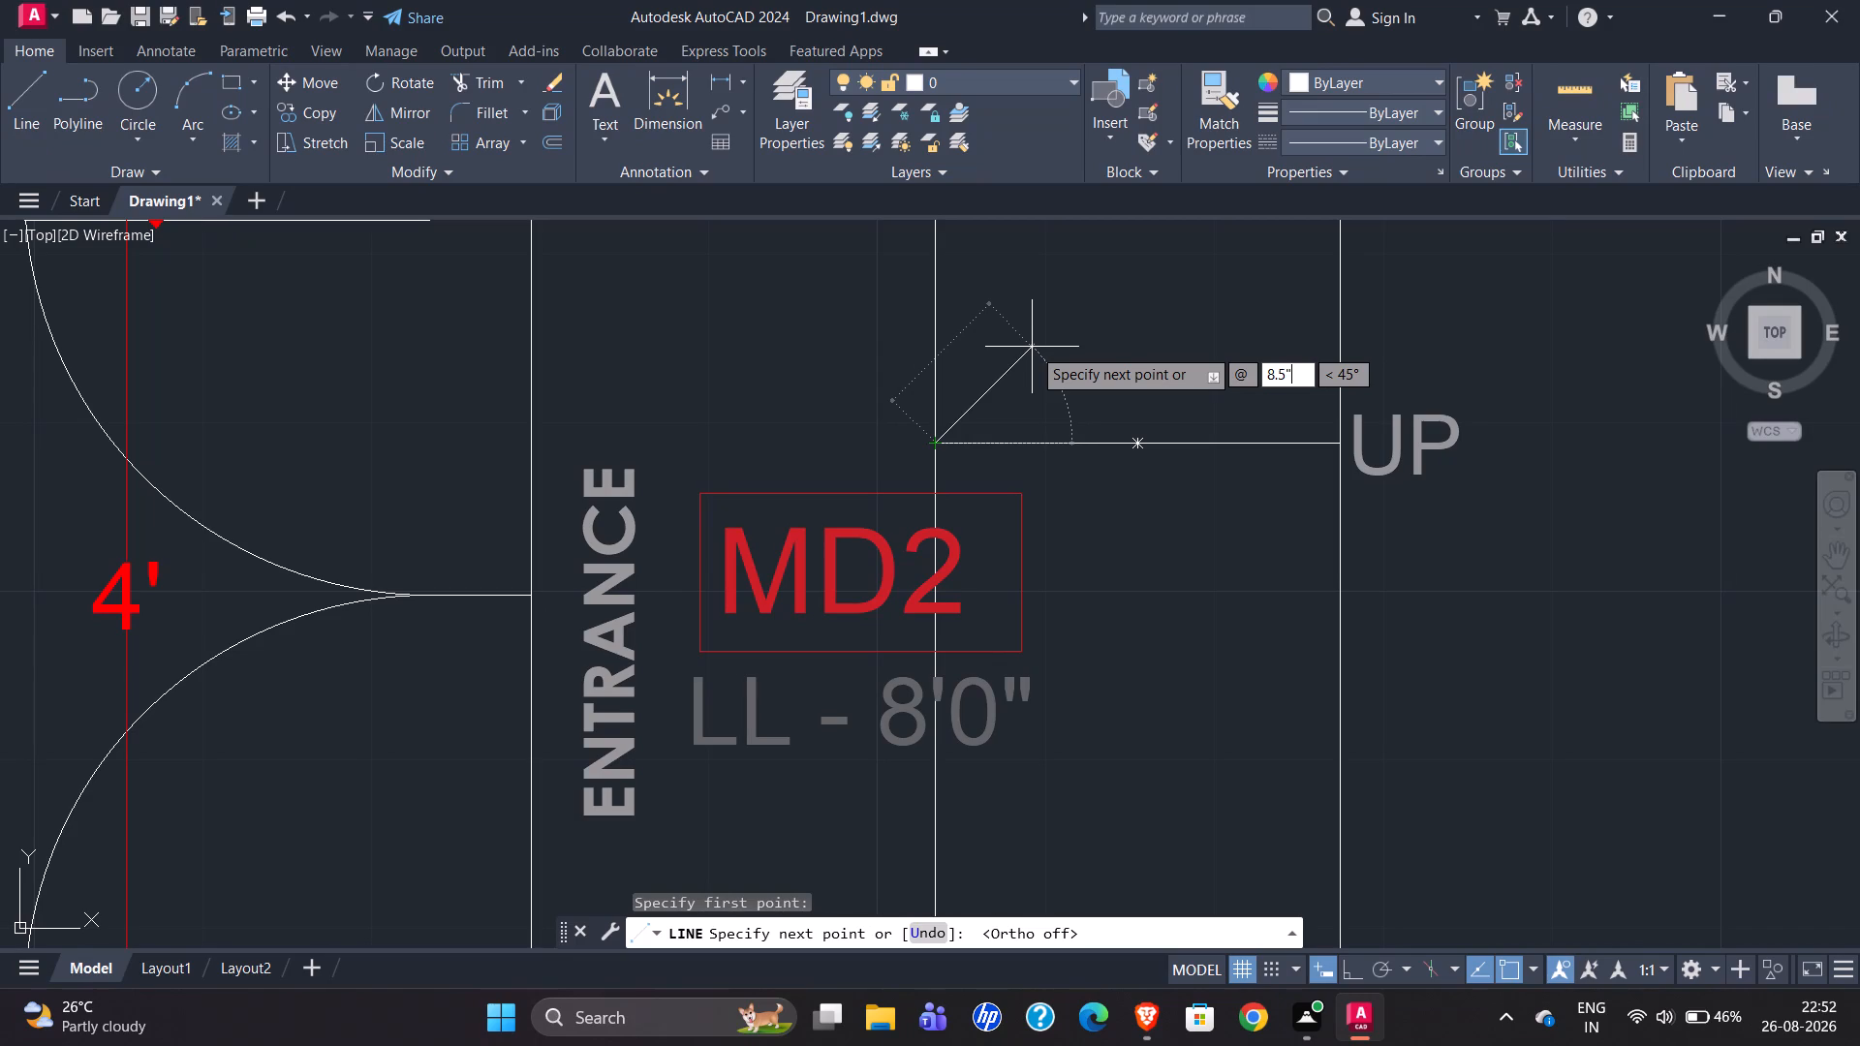
key(shift+less)
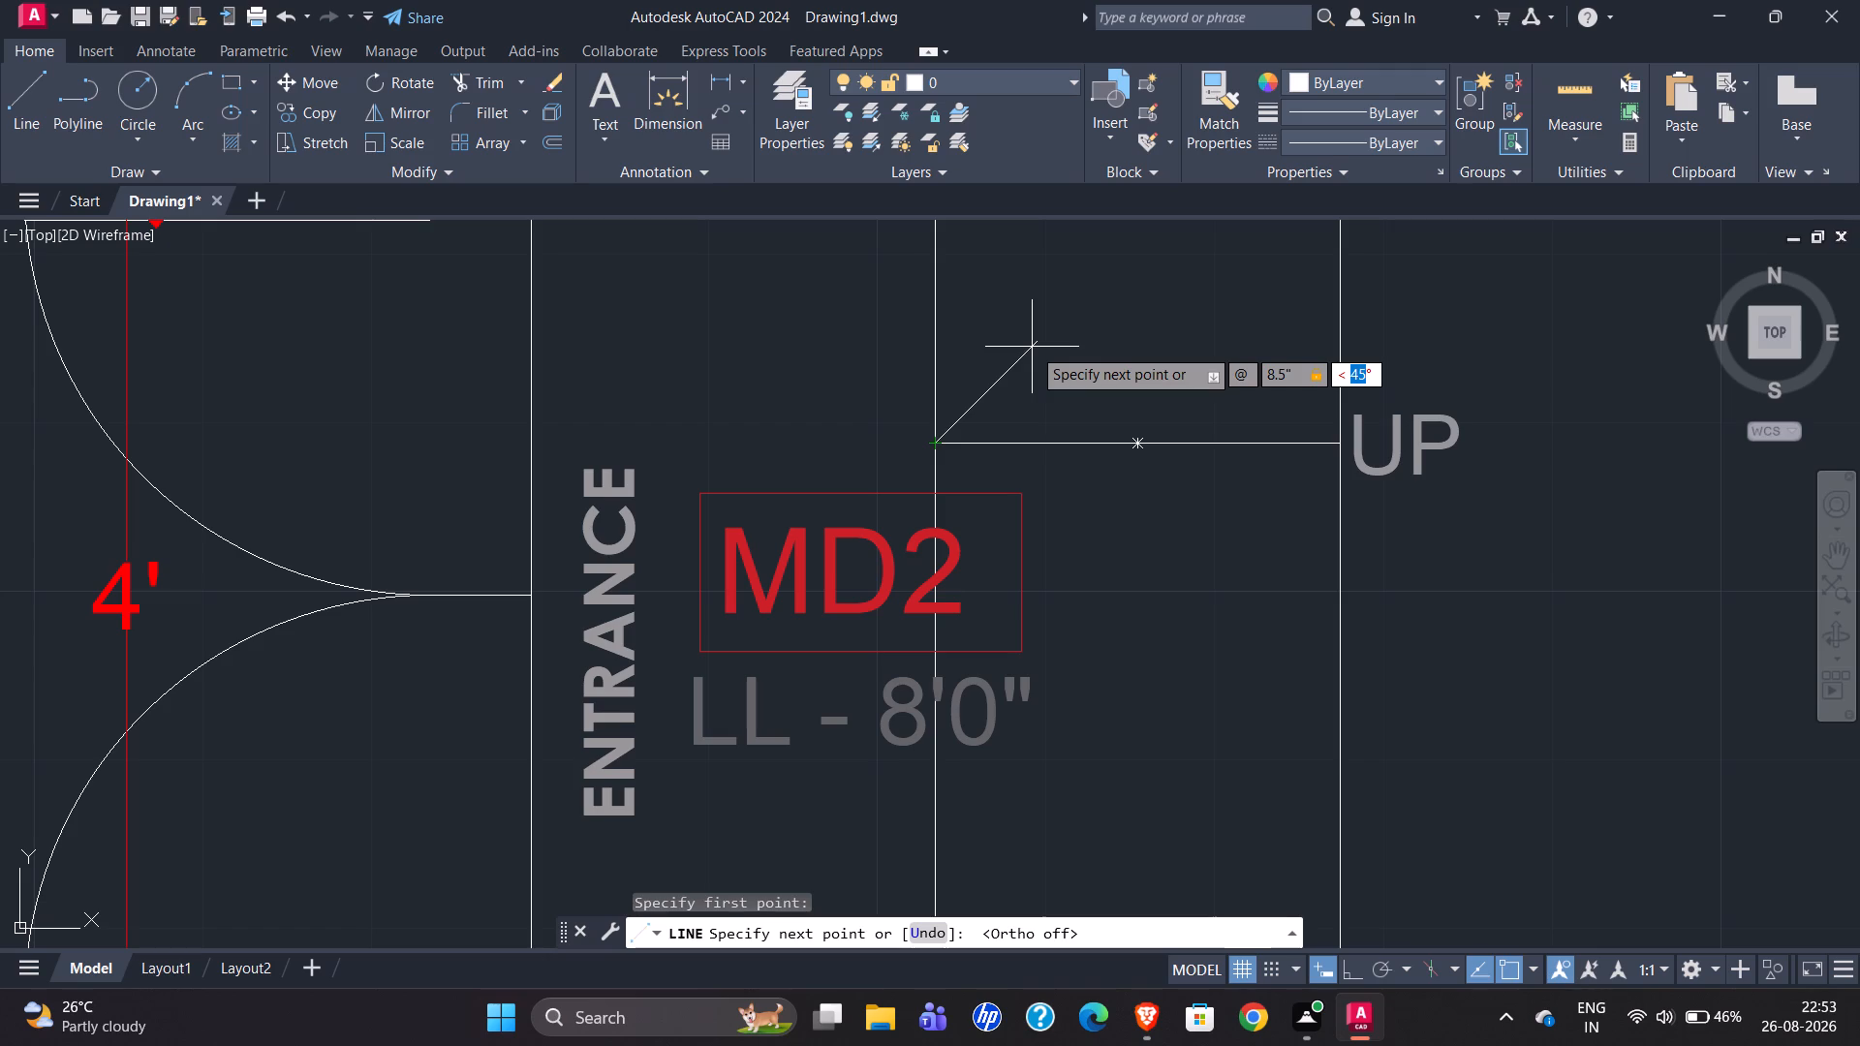
key(Return)
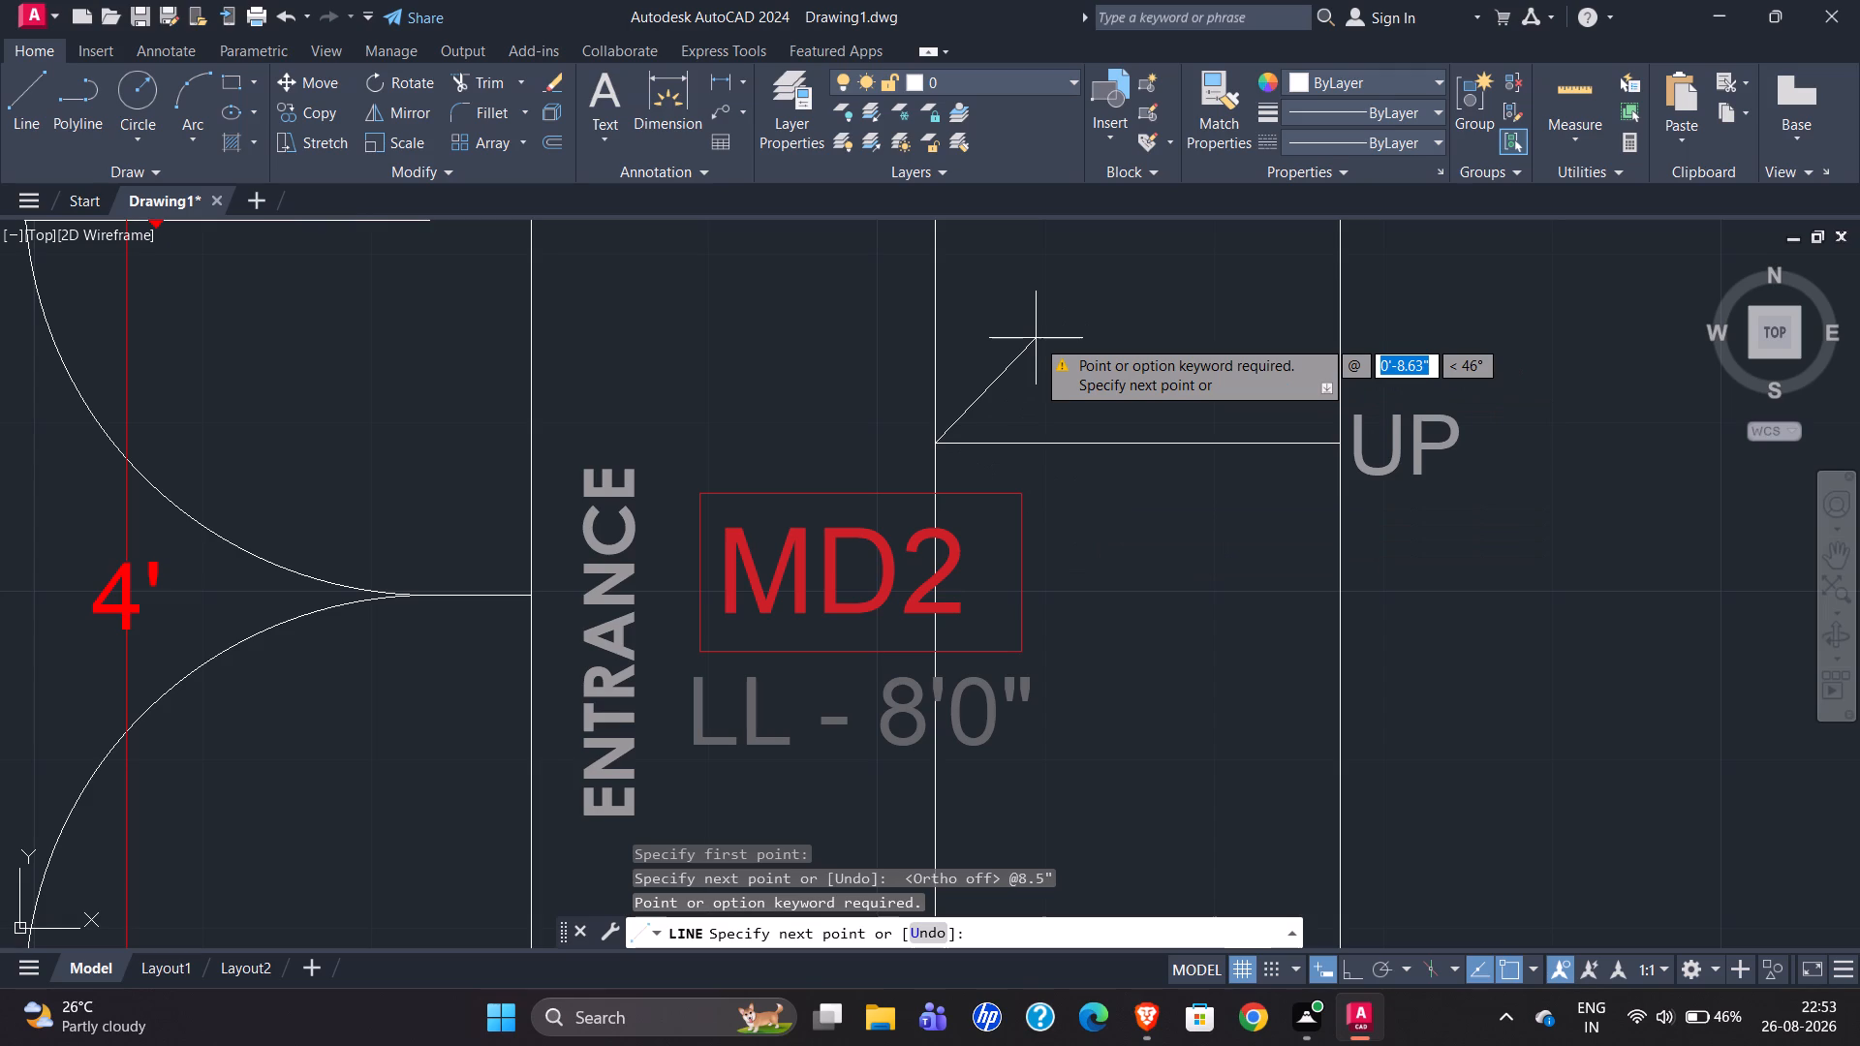
key(4)
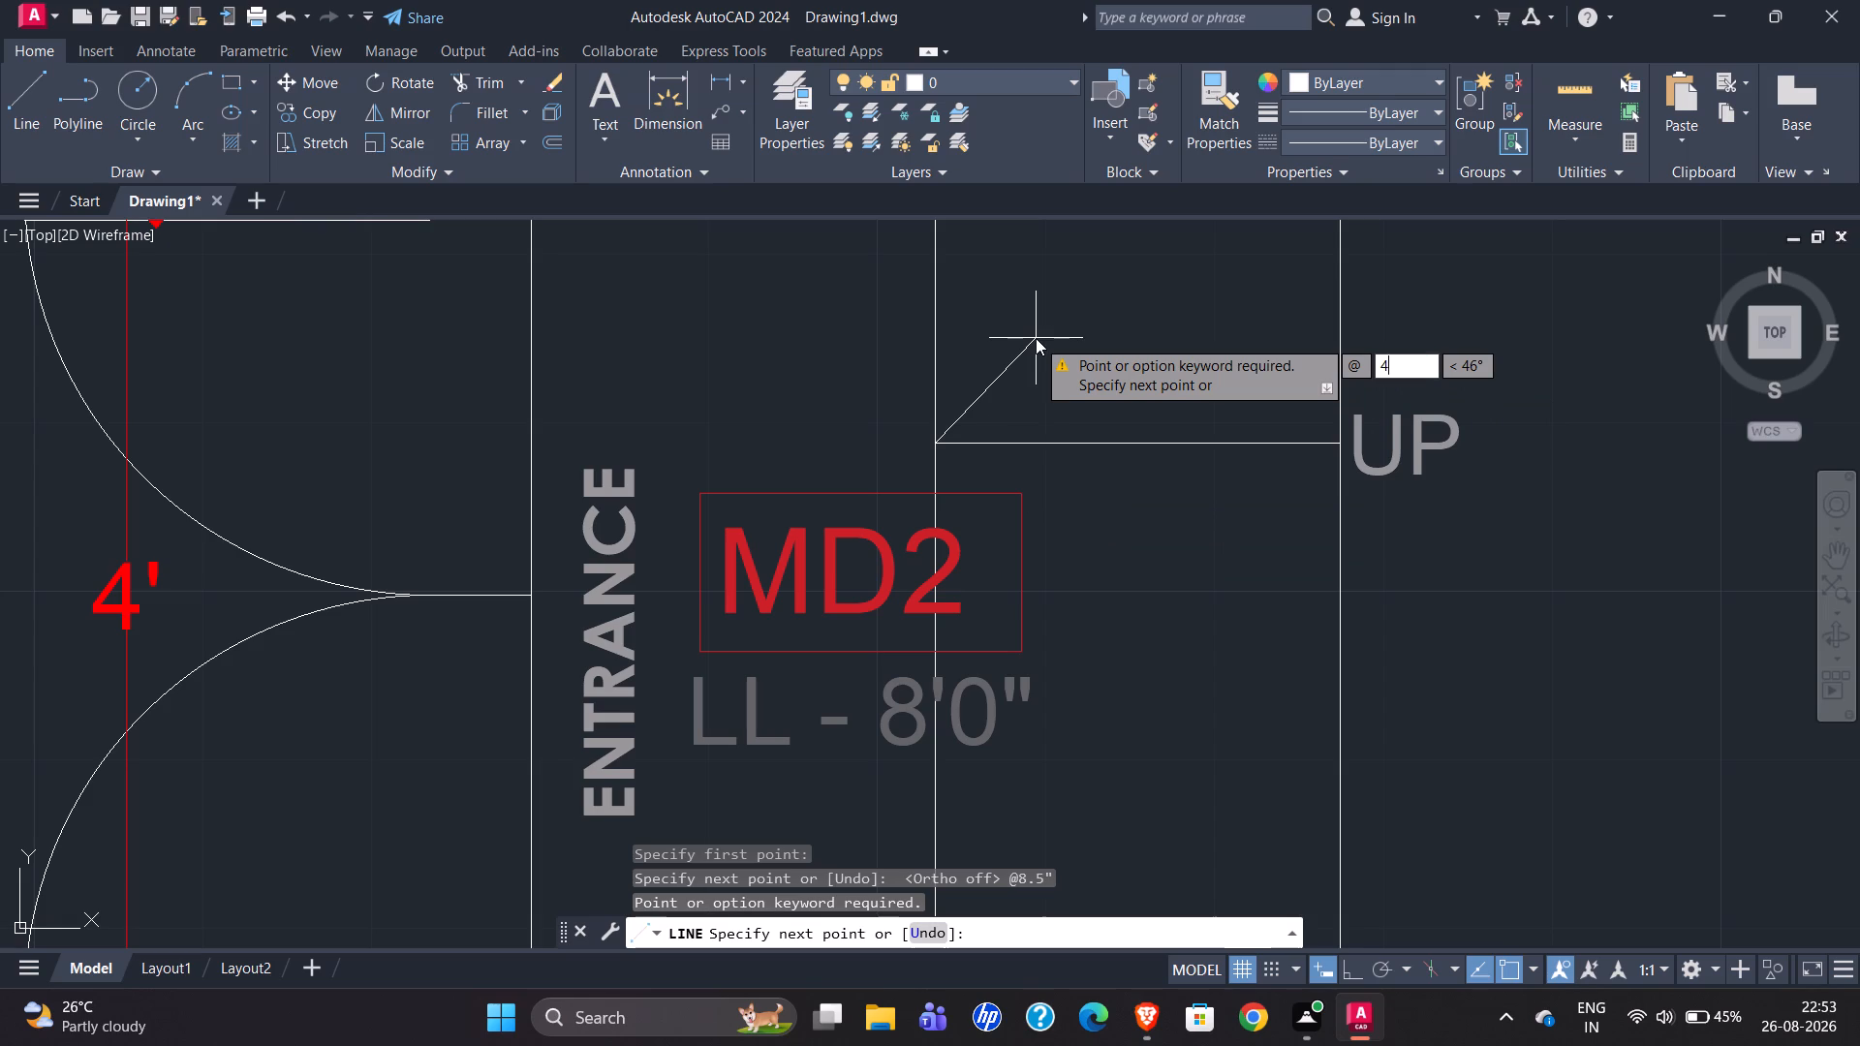
key(BackSpace)
key(8)
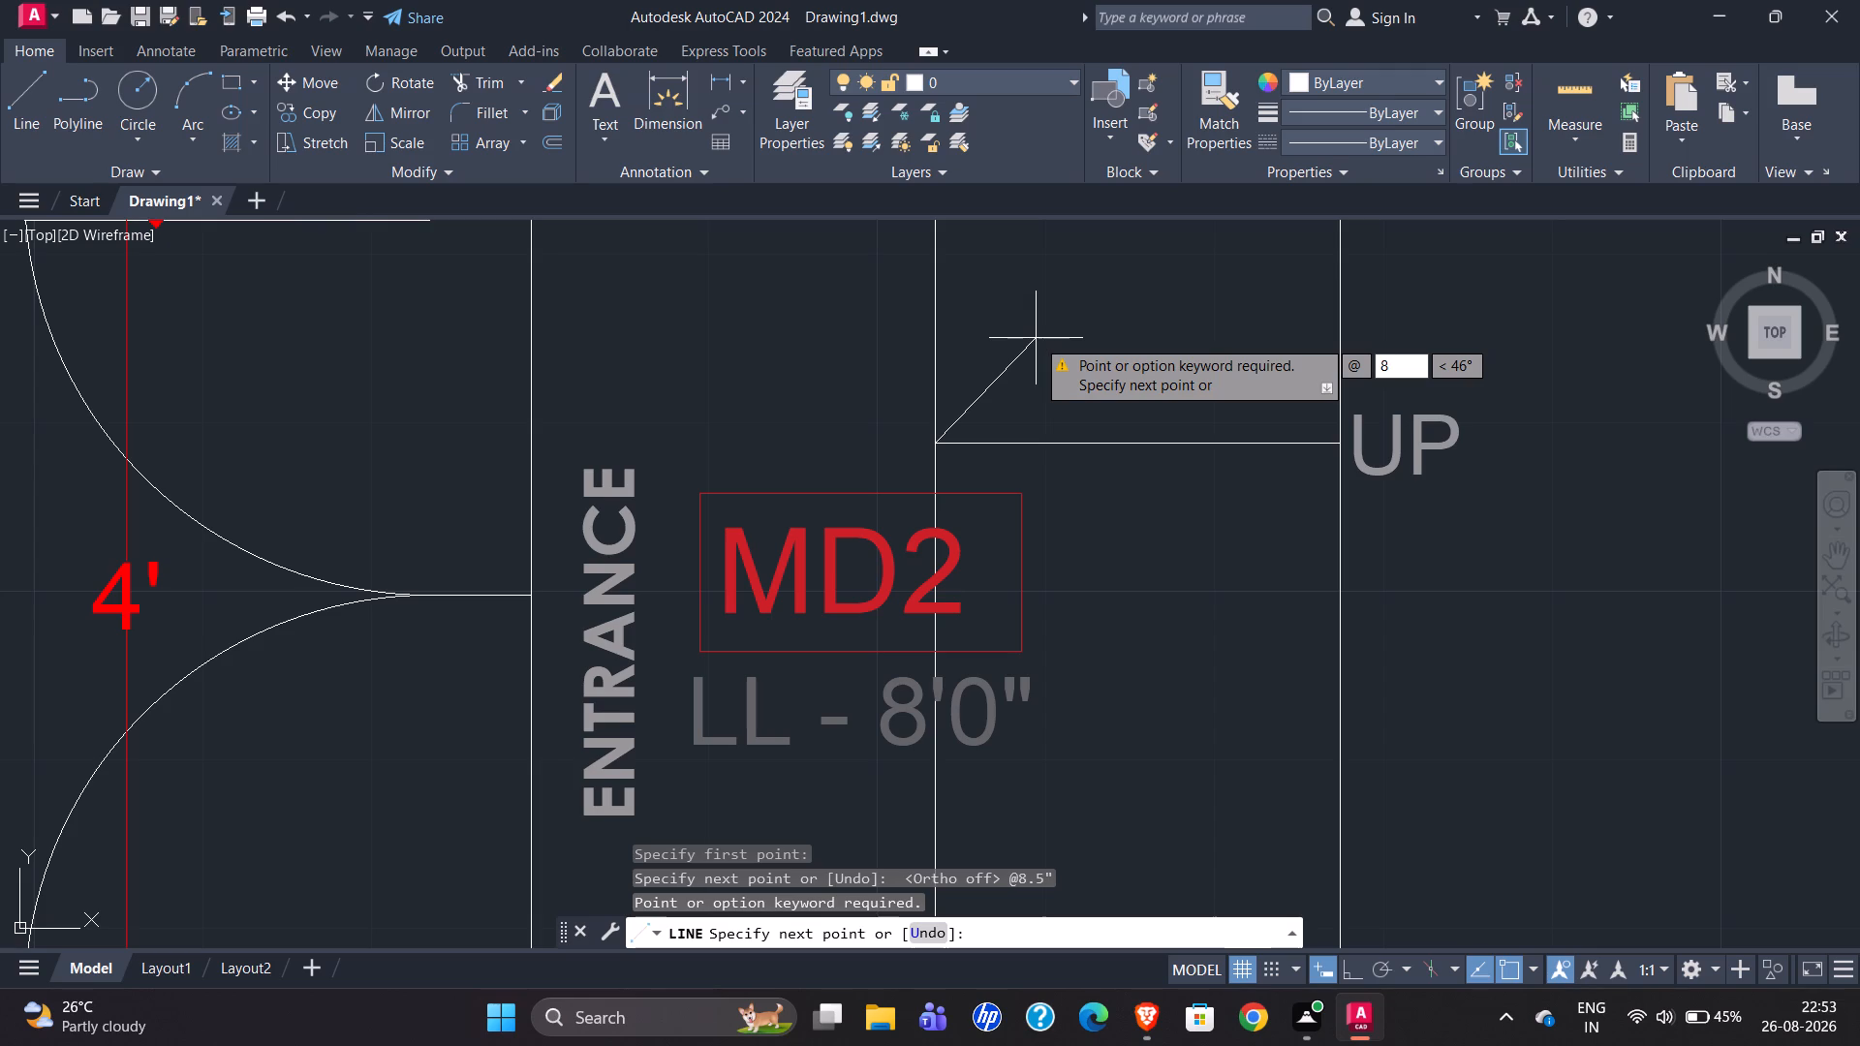
text(.5")
key(Tab)
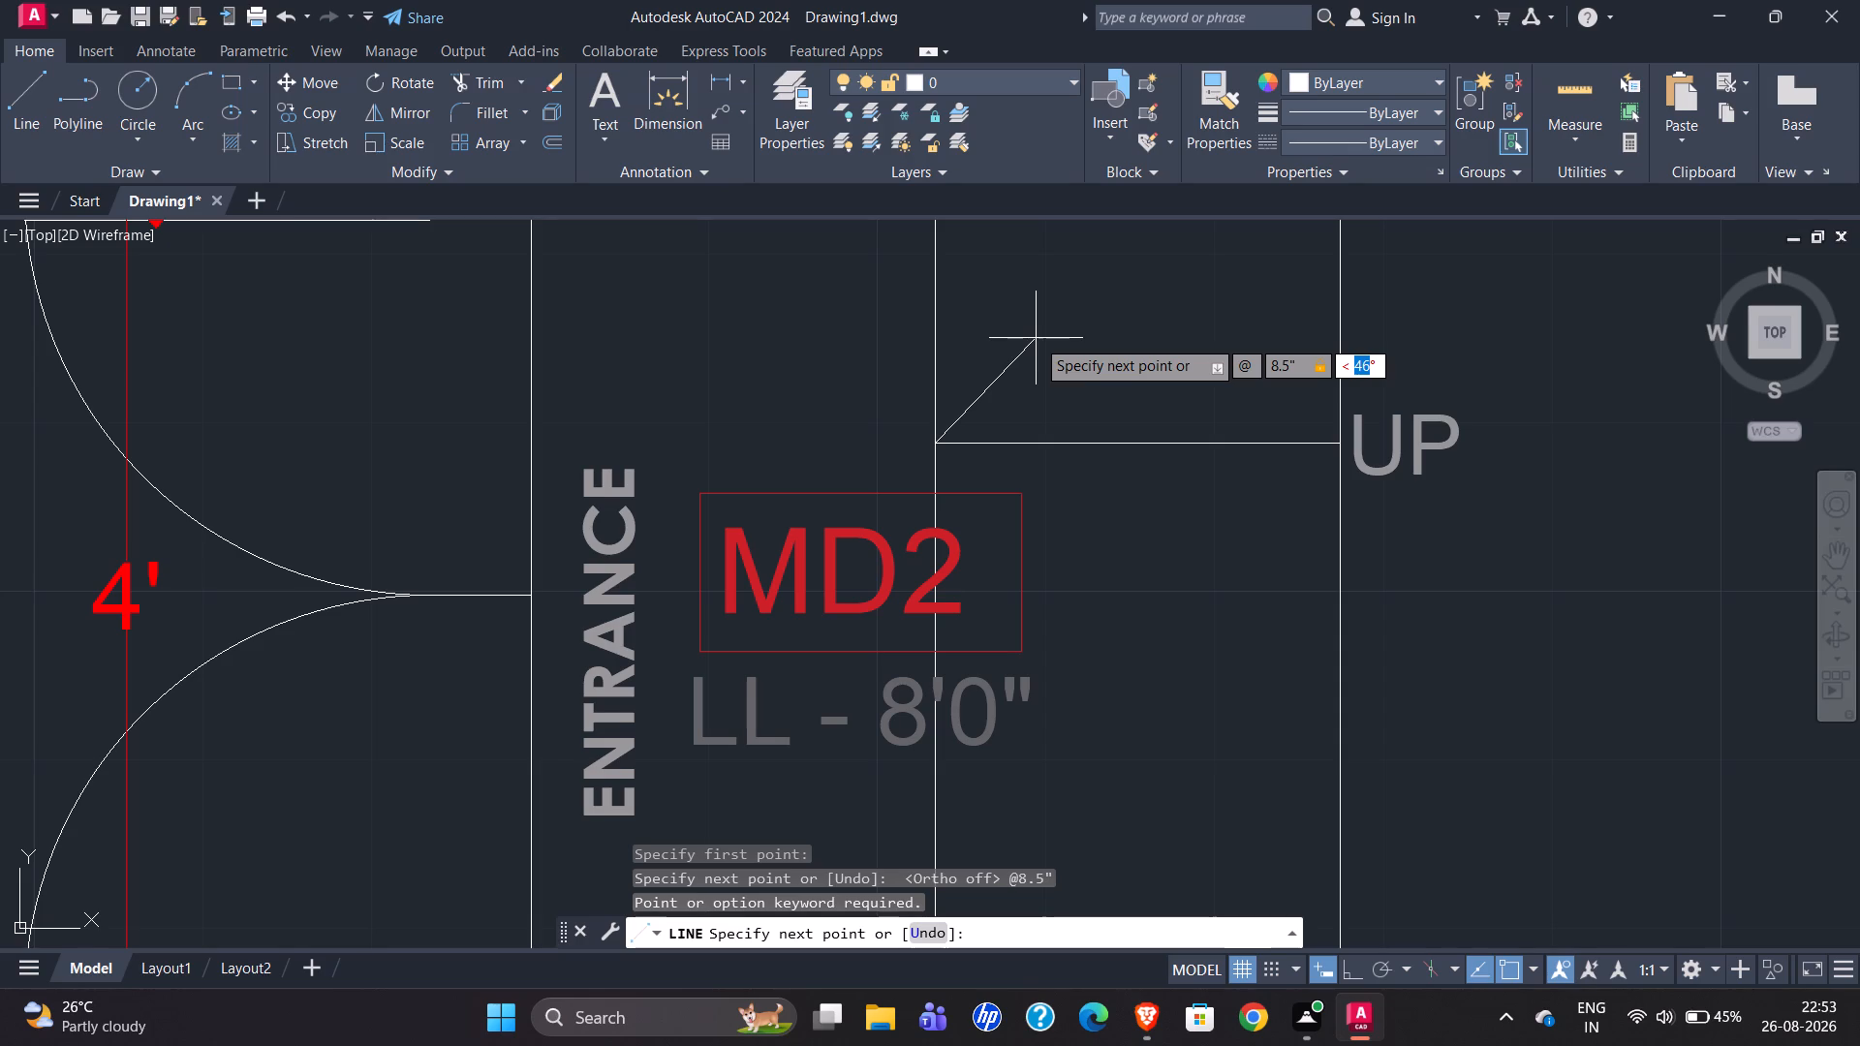
text(45)
key(Return)
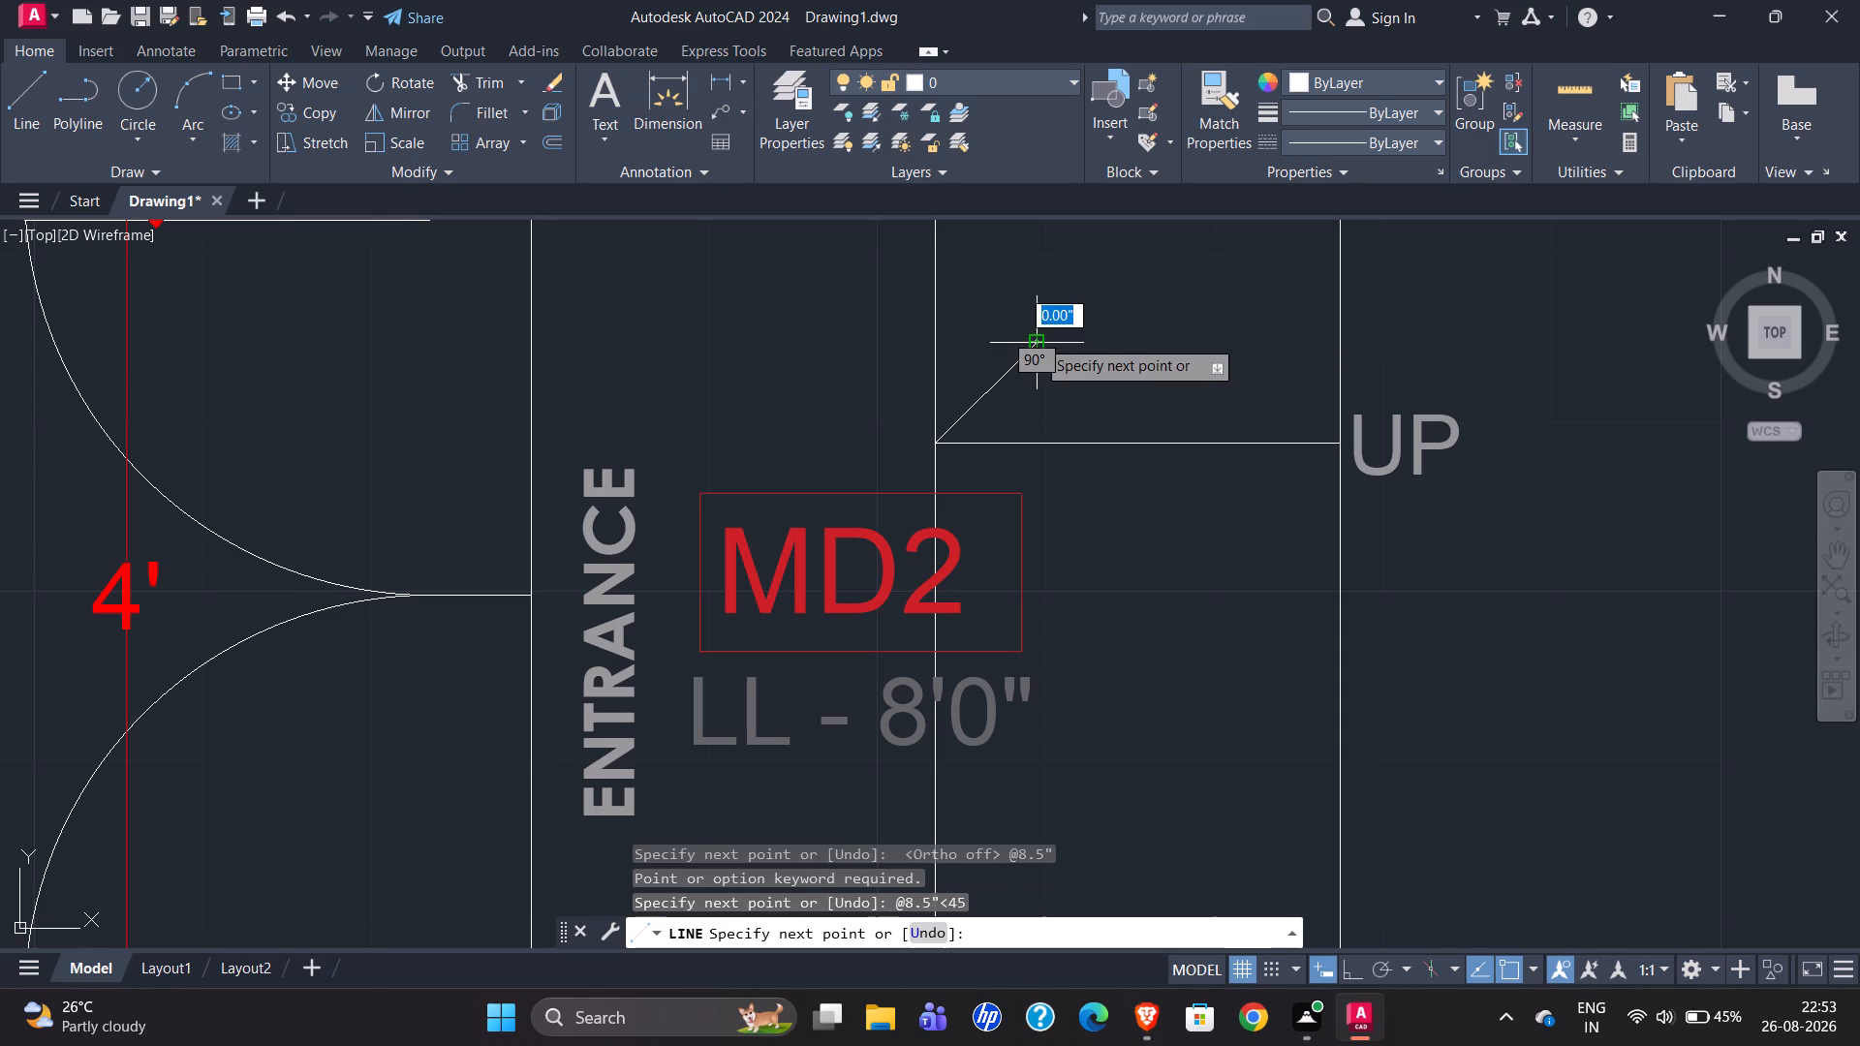
key(Escape)
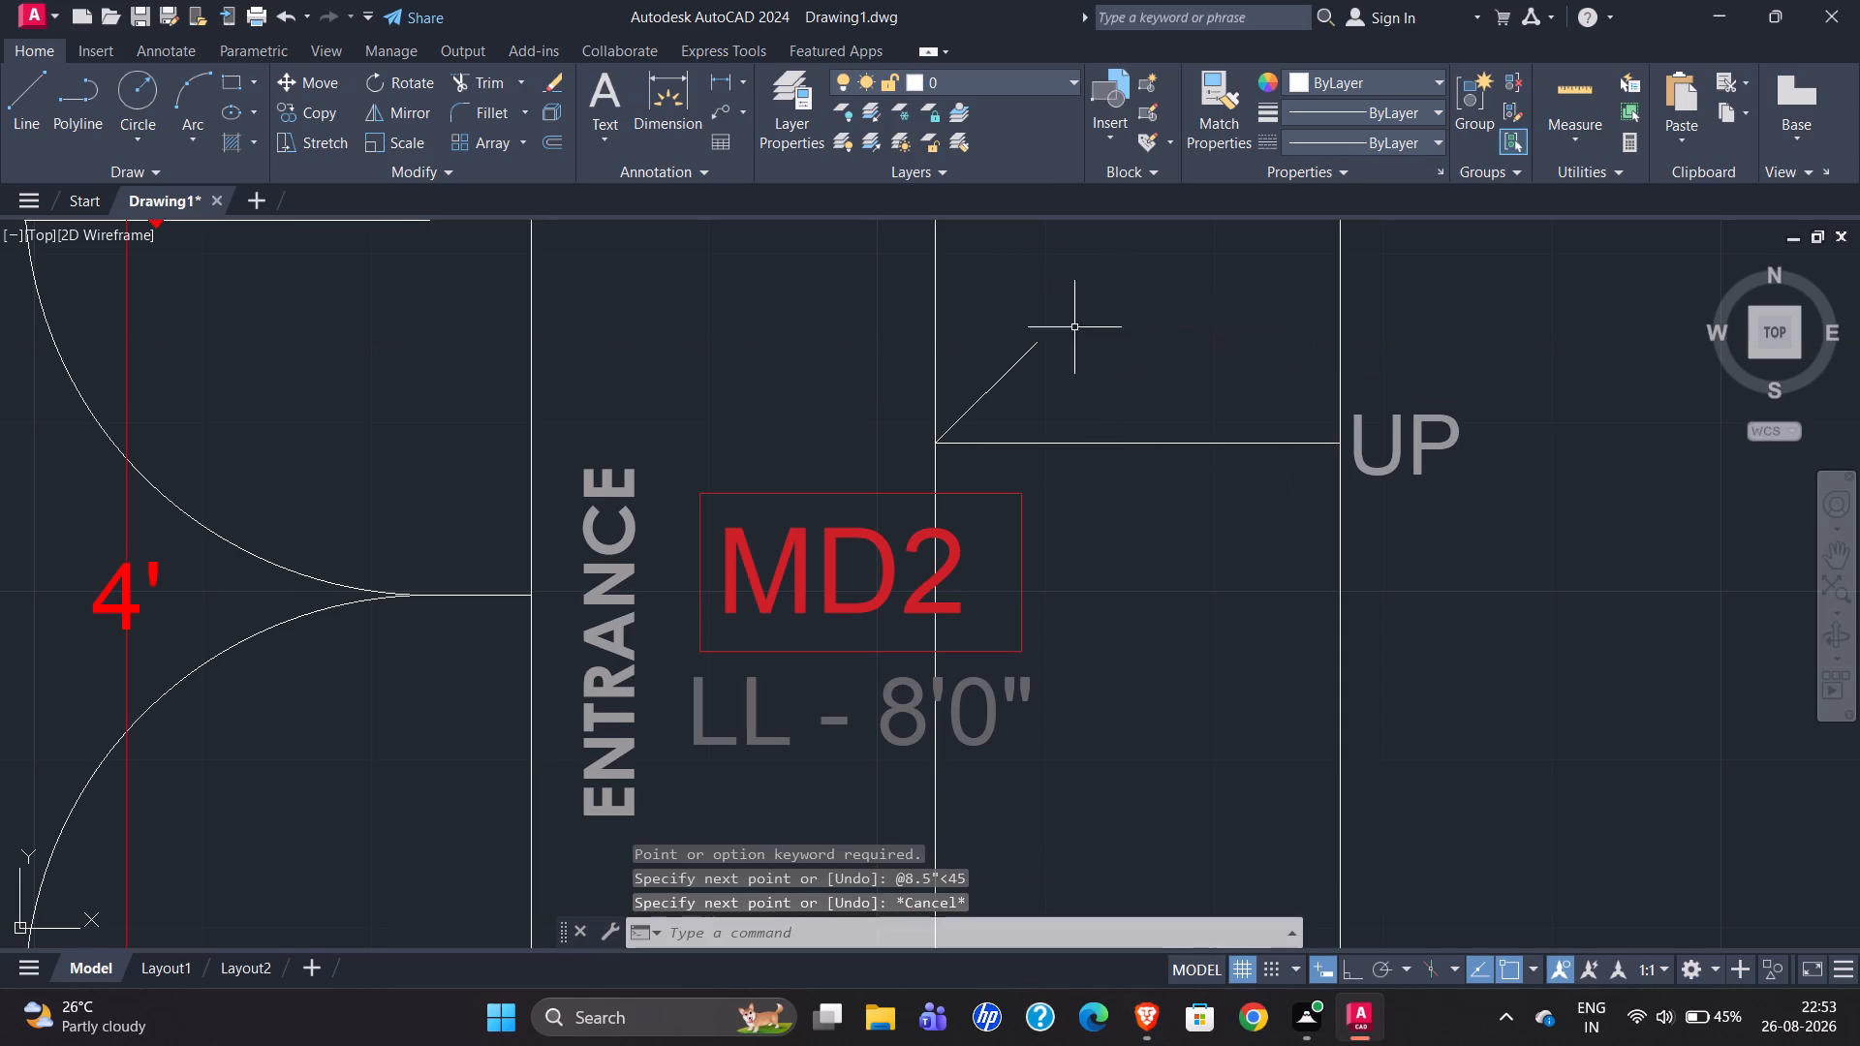
Mirror the 45° arrowhead line about the arrow shaft, keeping the source line.
click(987, 390)
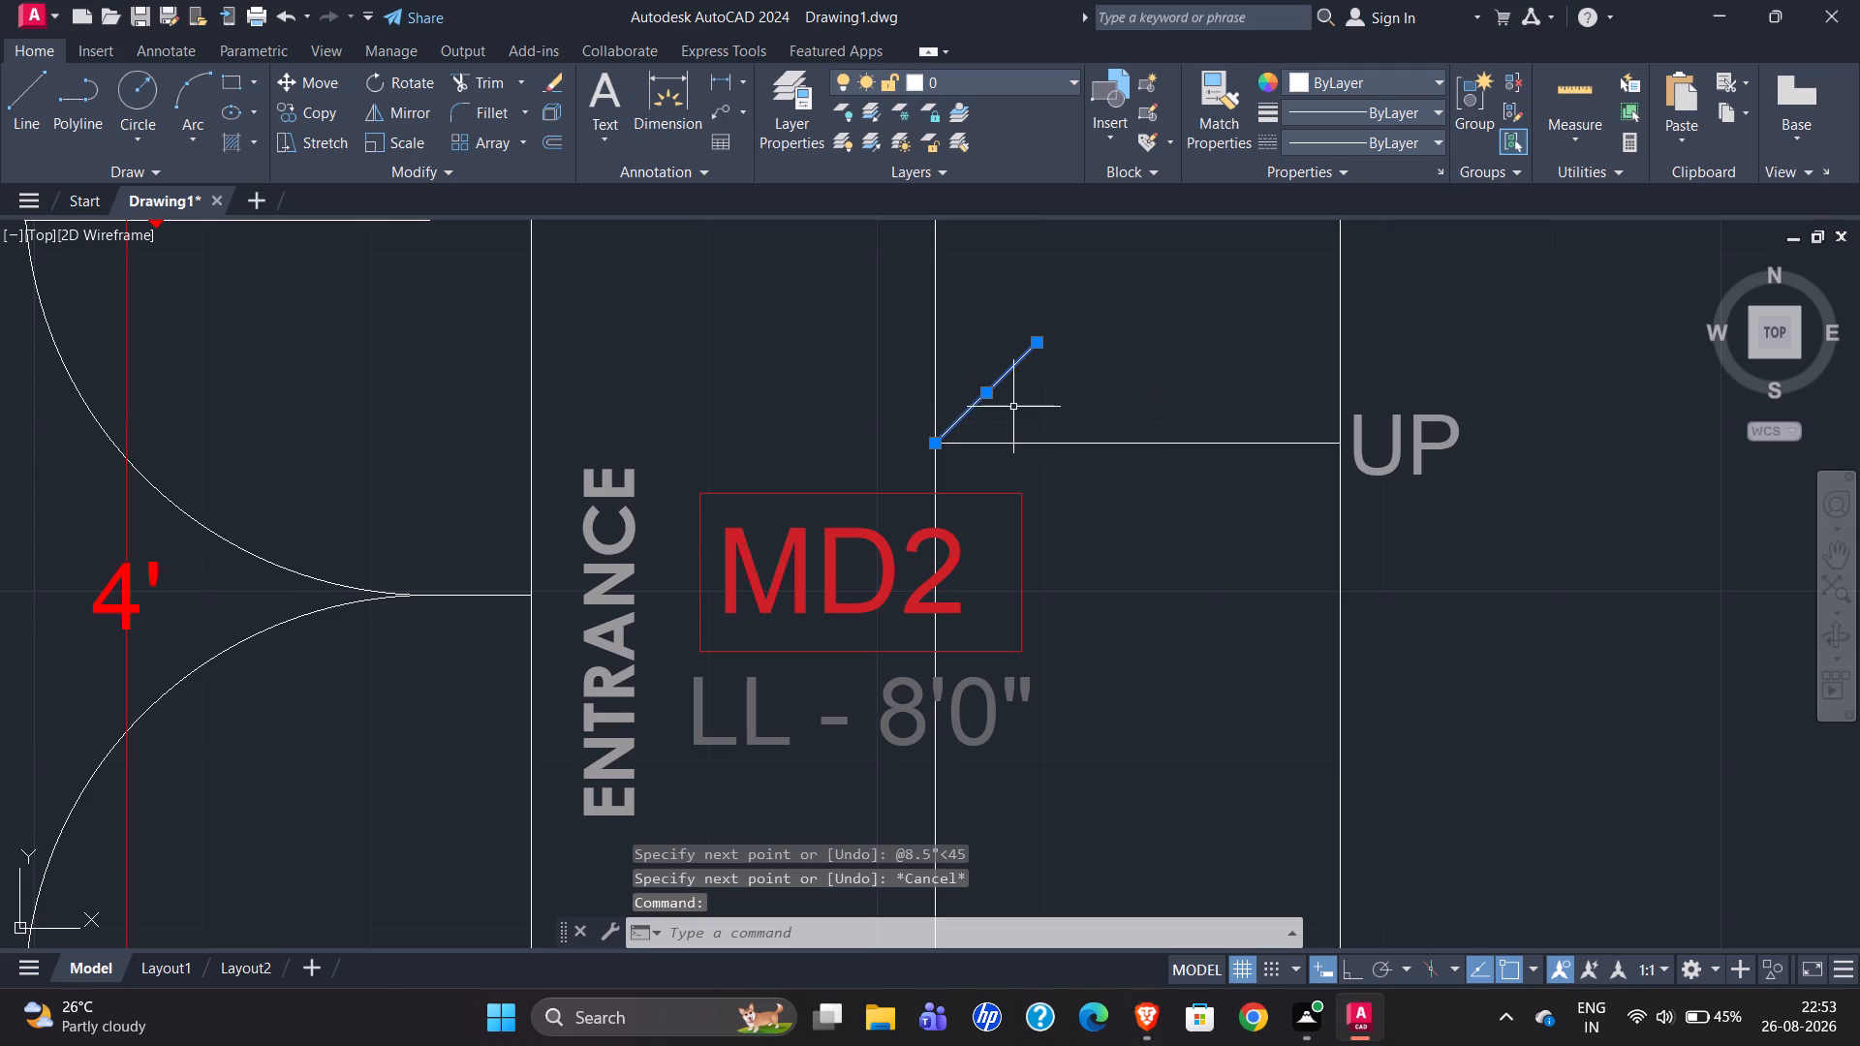
text(MI)
key(Return)
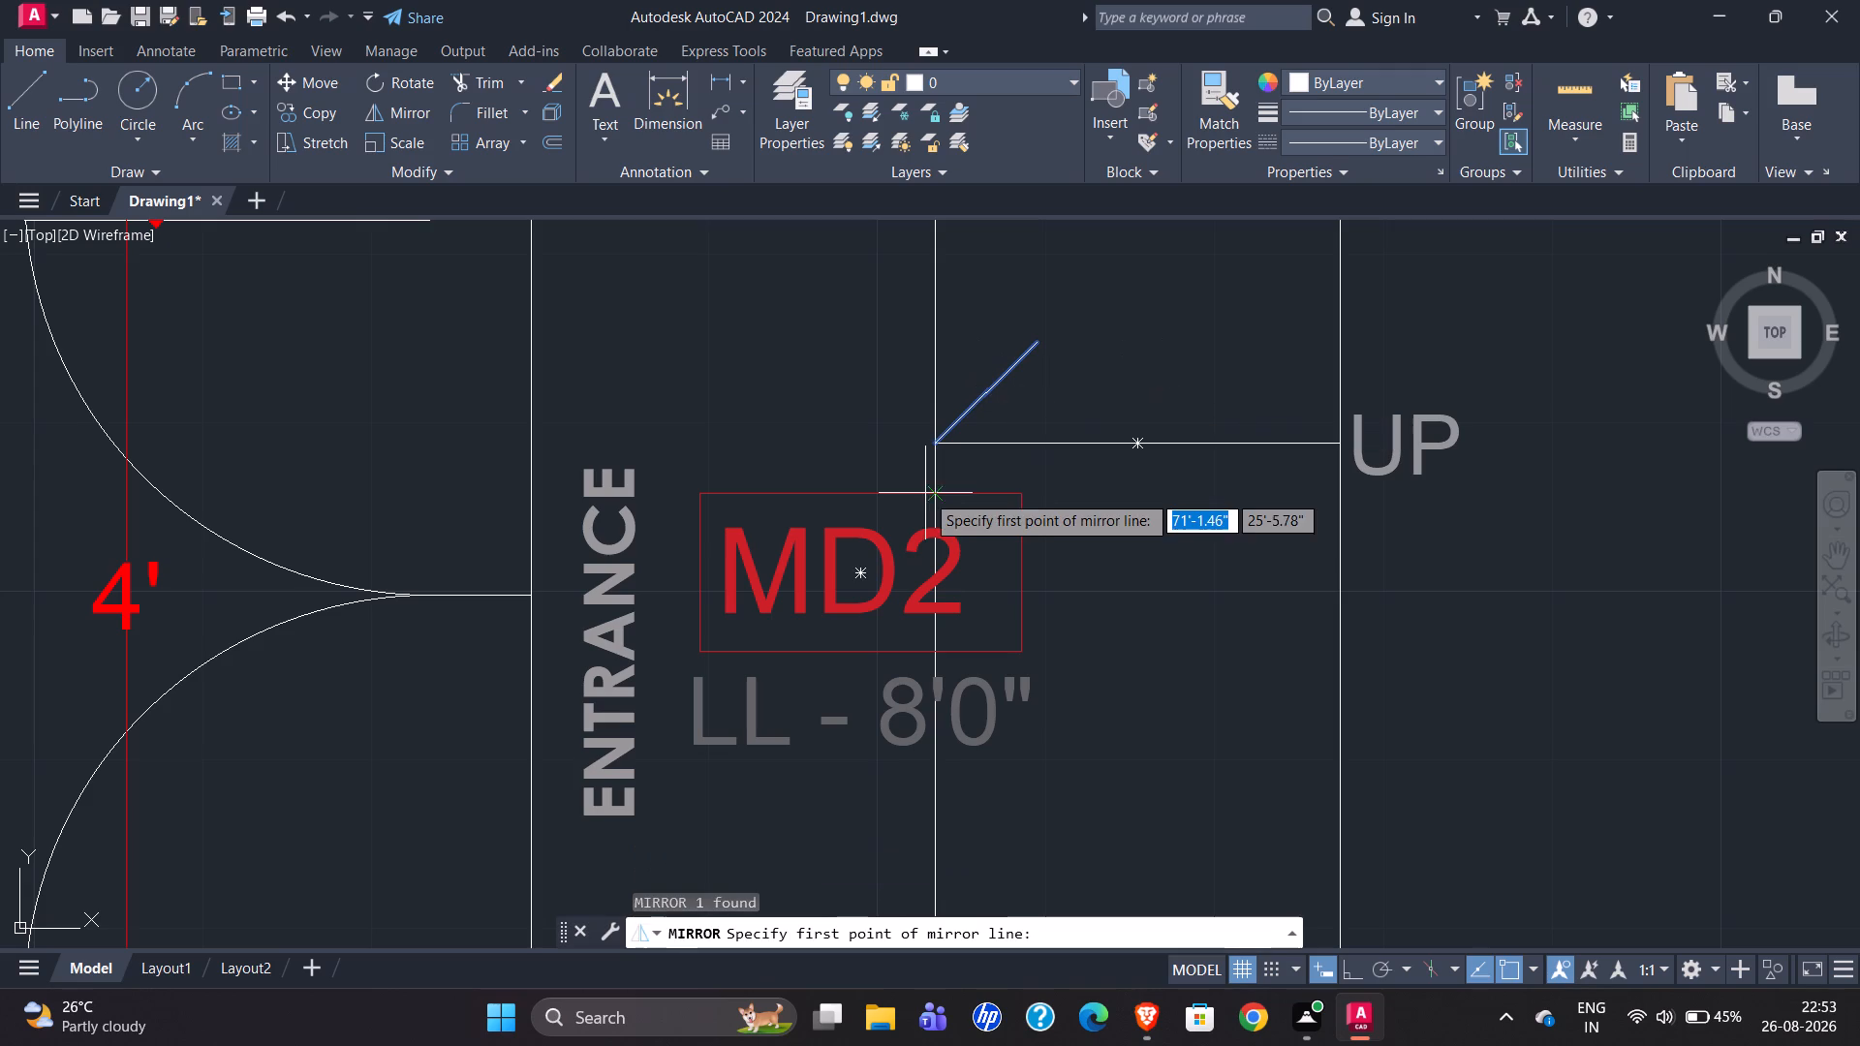
click(932, 449)
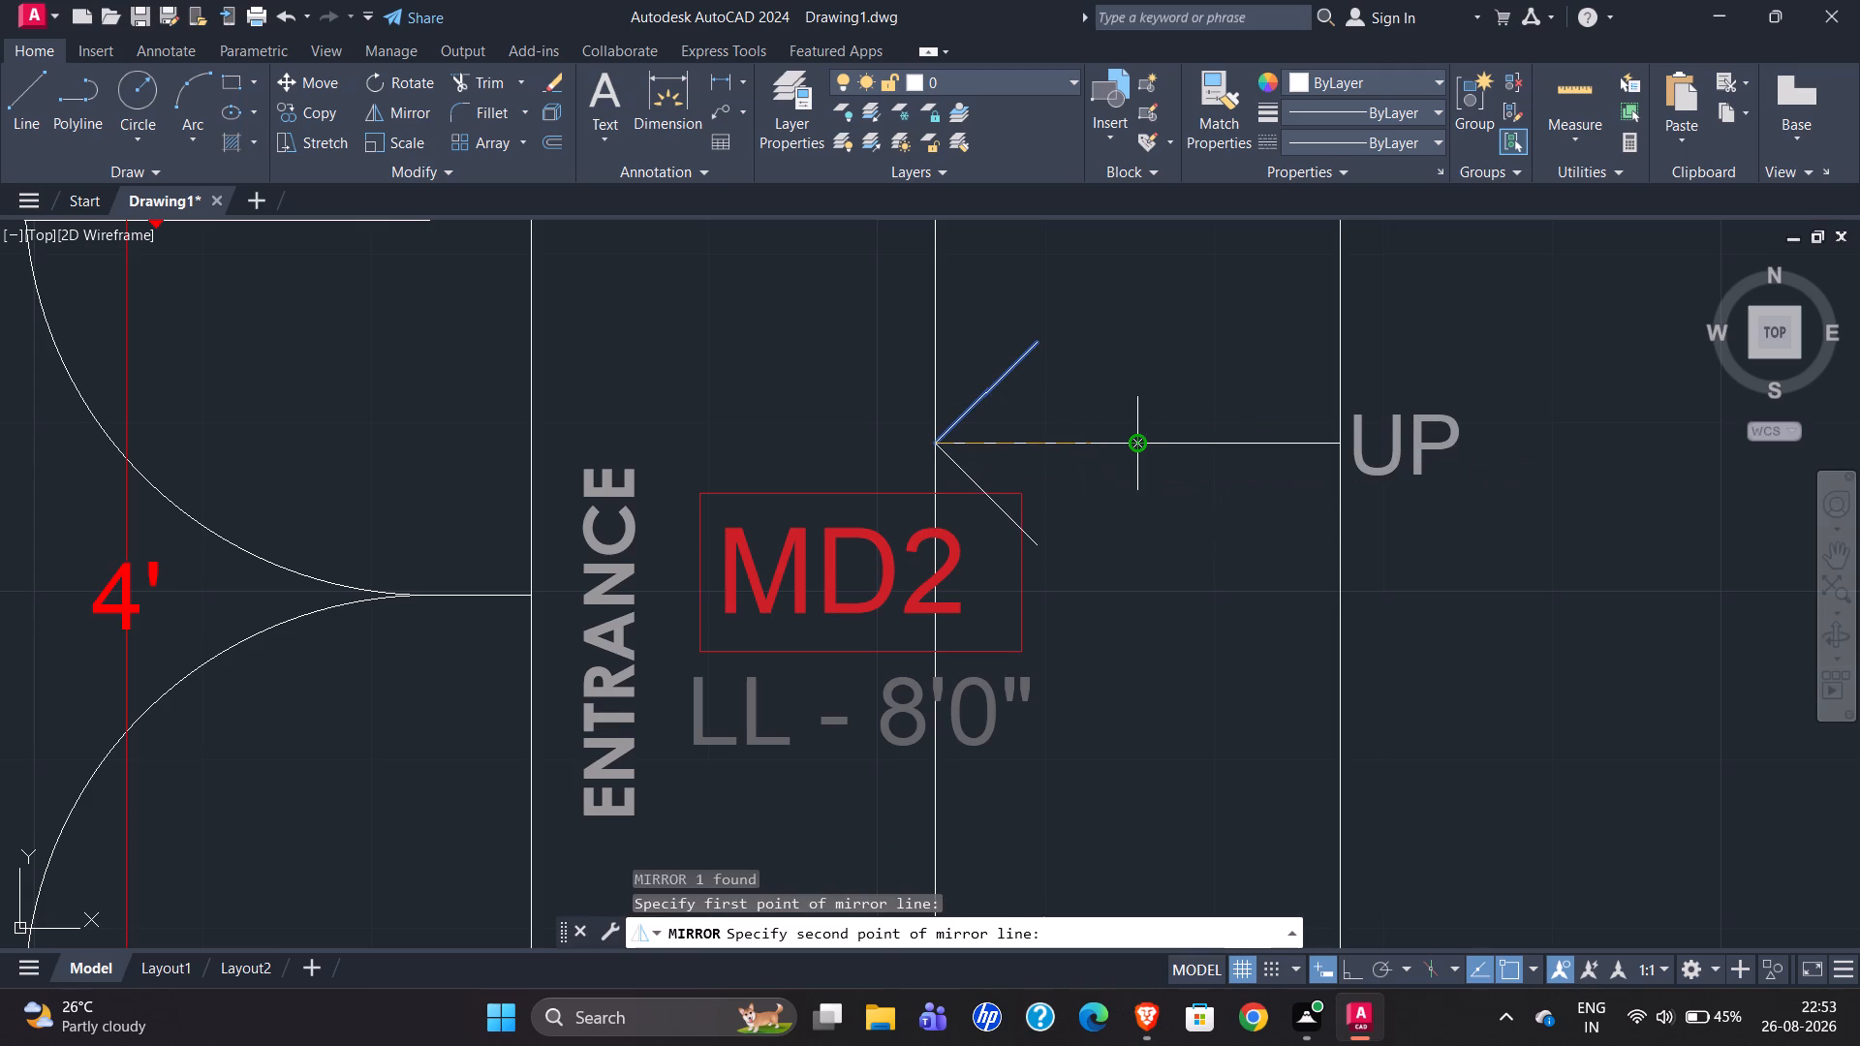
click(1139, 442)
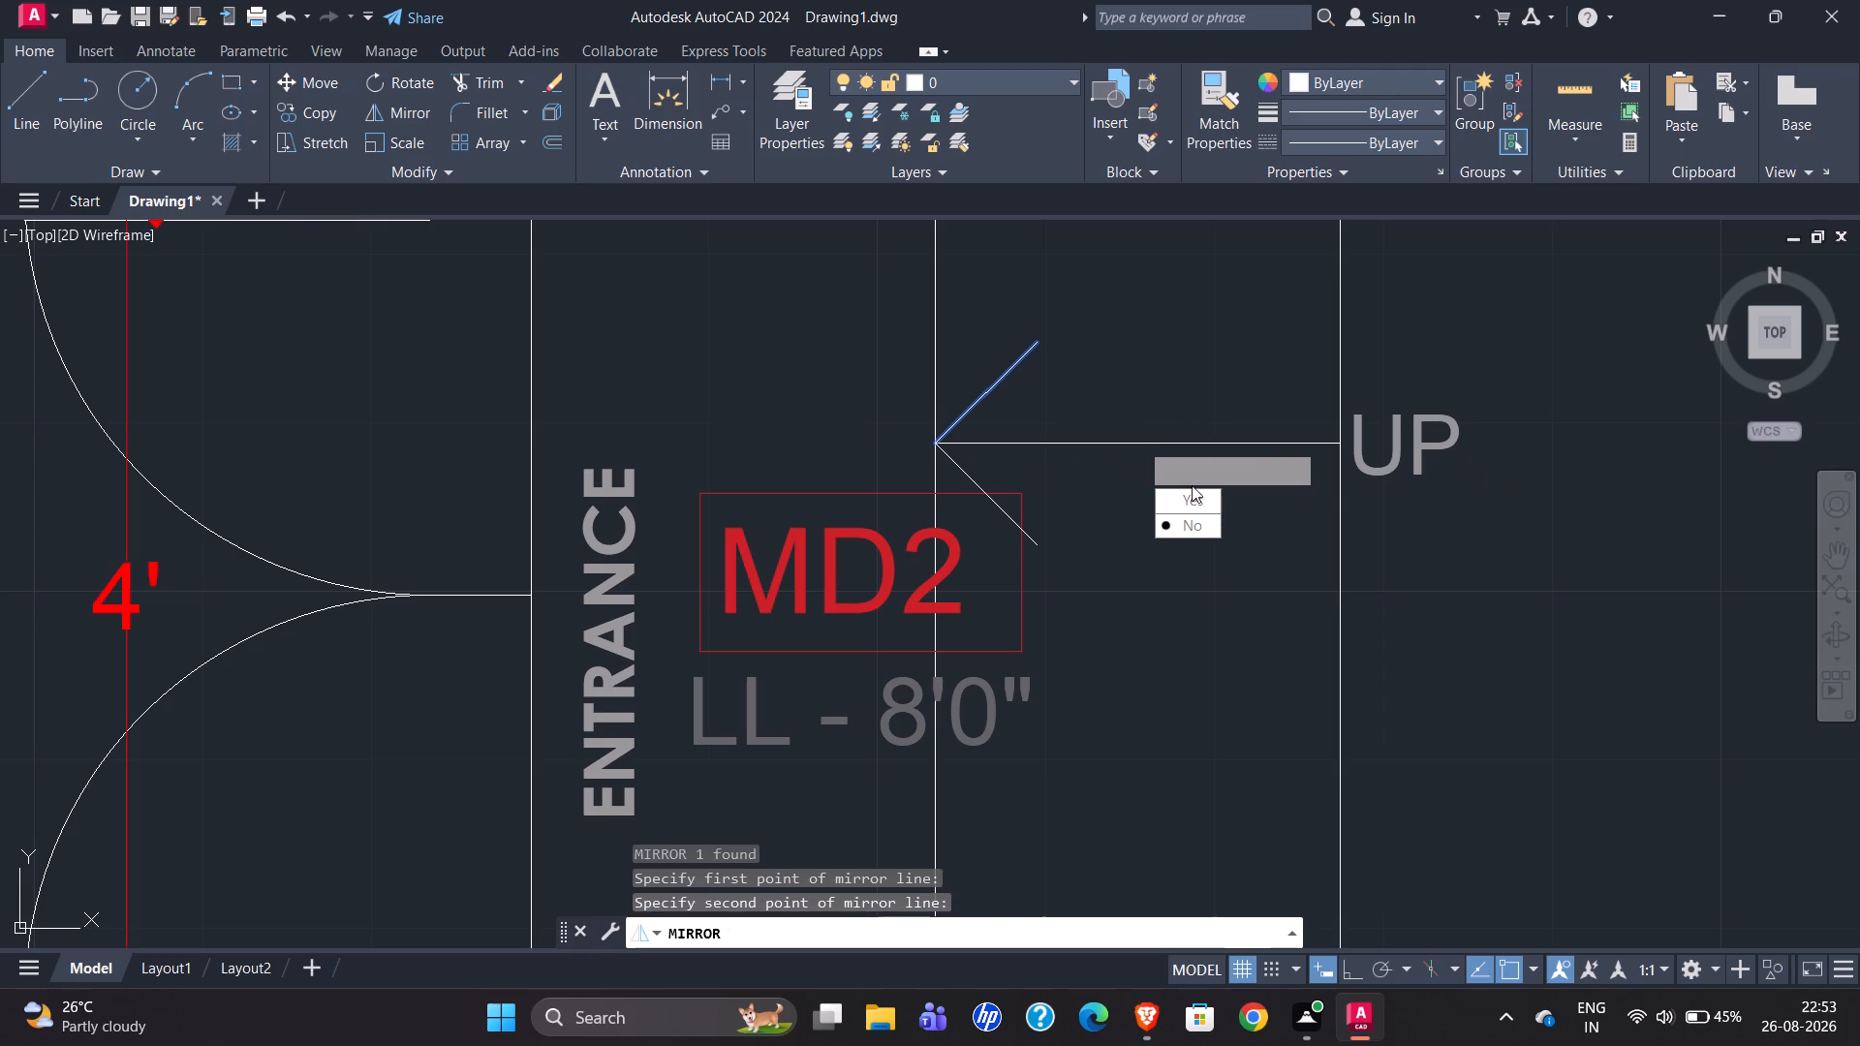
drag(1188, 530, 1139, 442)
scroll(1084, 346, down, 2)
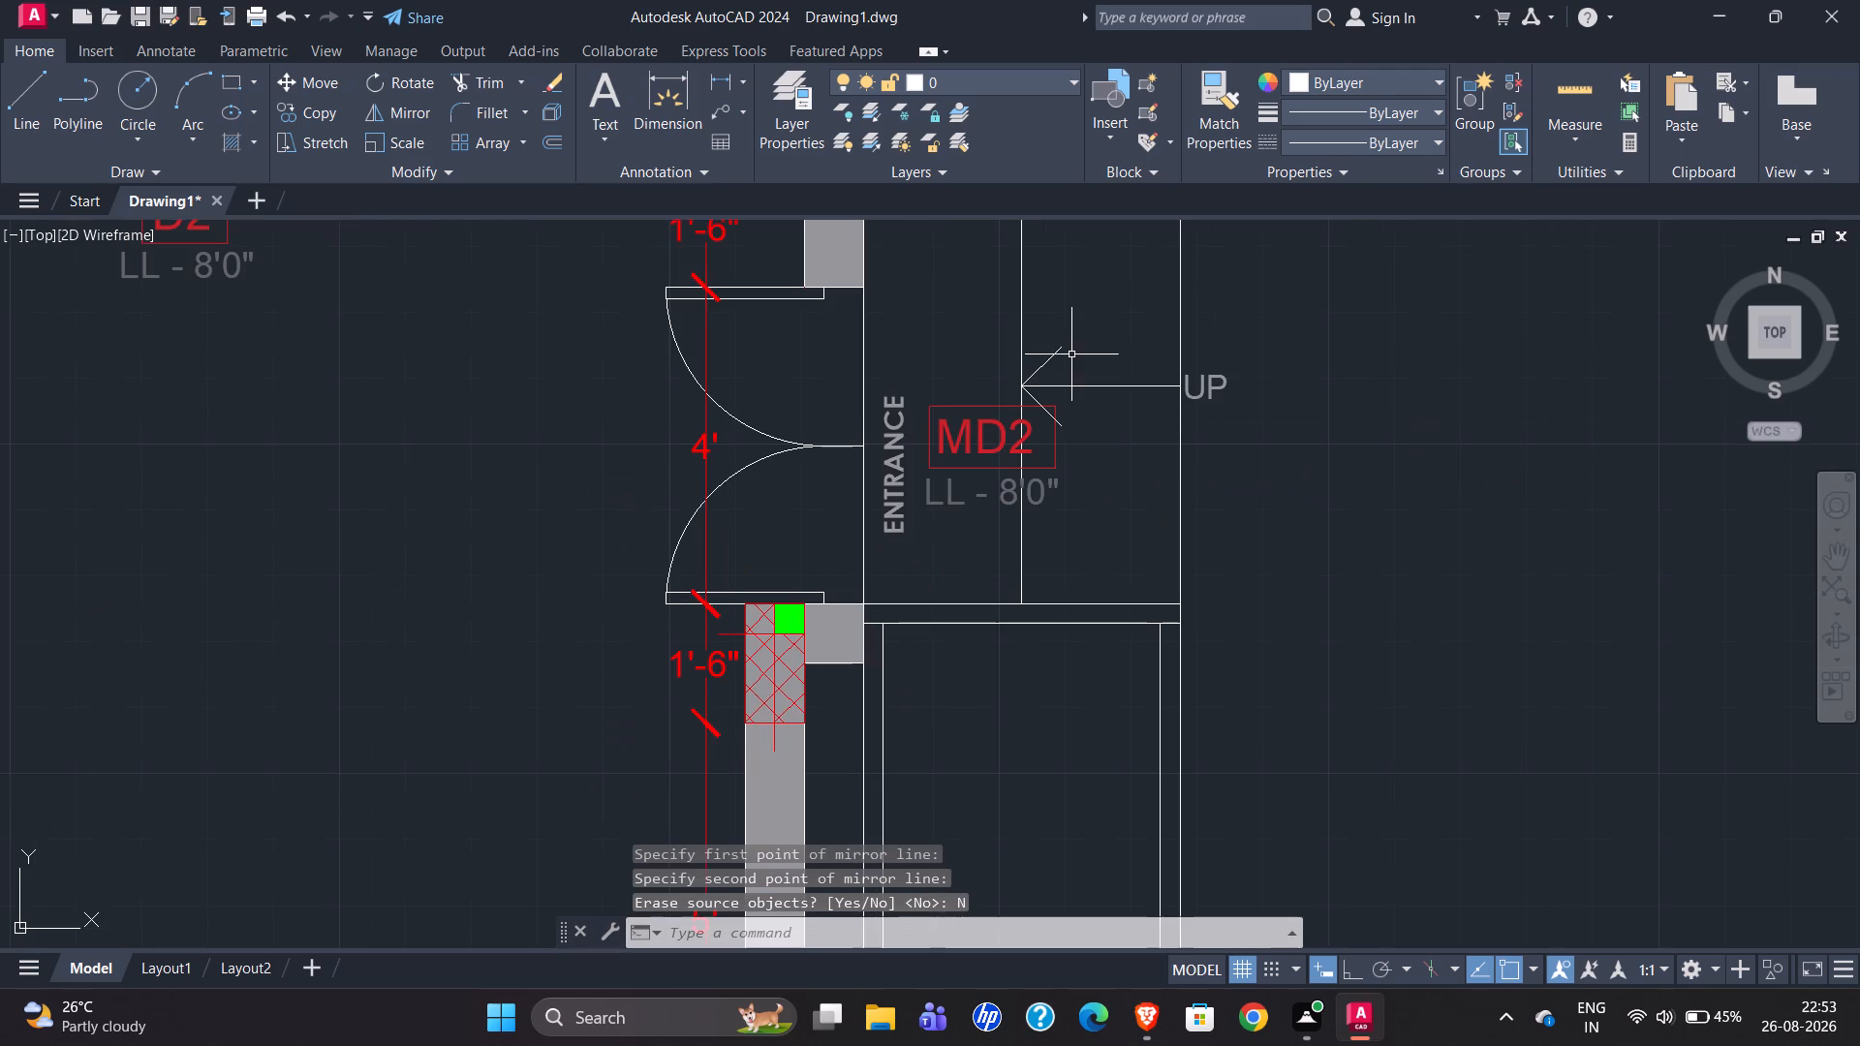
Compare the new entrance arrow and the office room surroundings in the redrawn plan with the reference plan.
scroll(1116, 437, up, 2)
scroll(879, 550, down, 2)
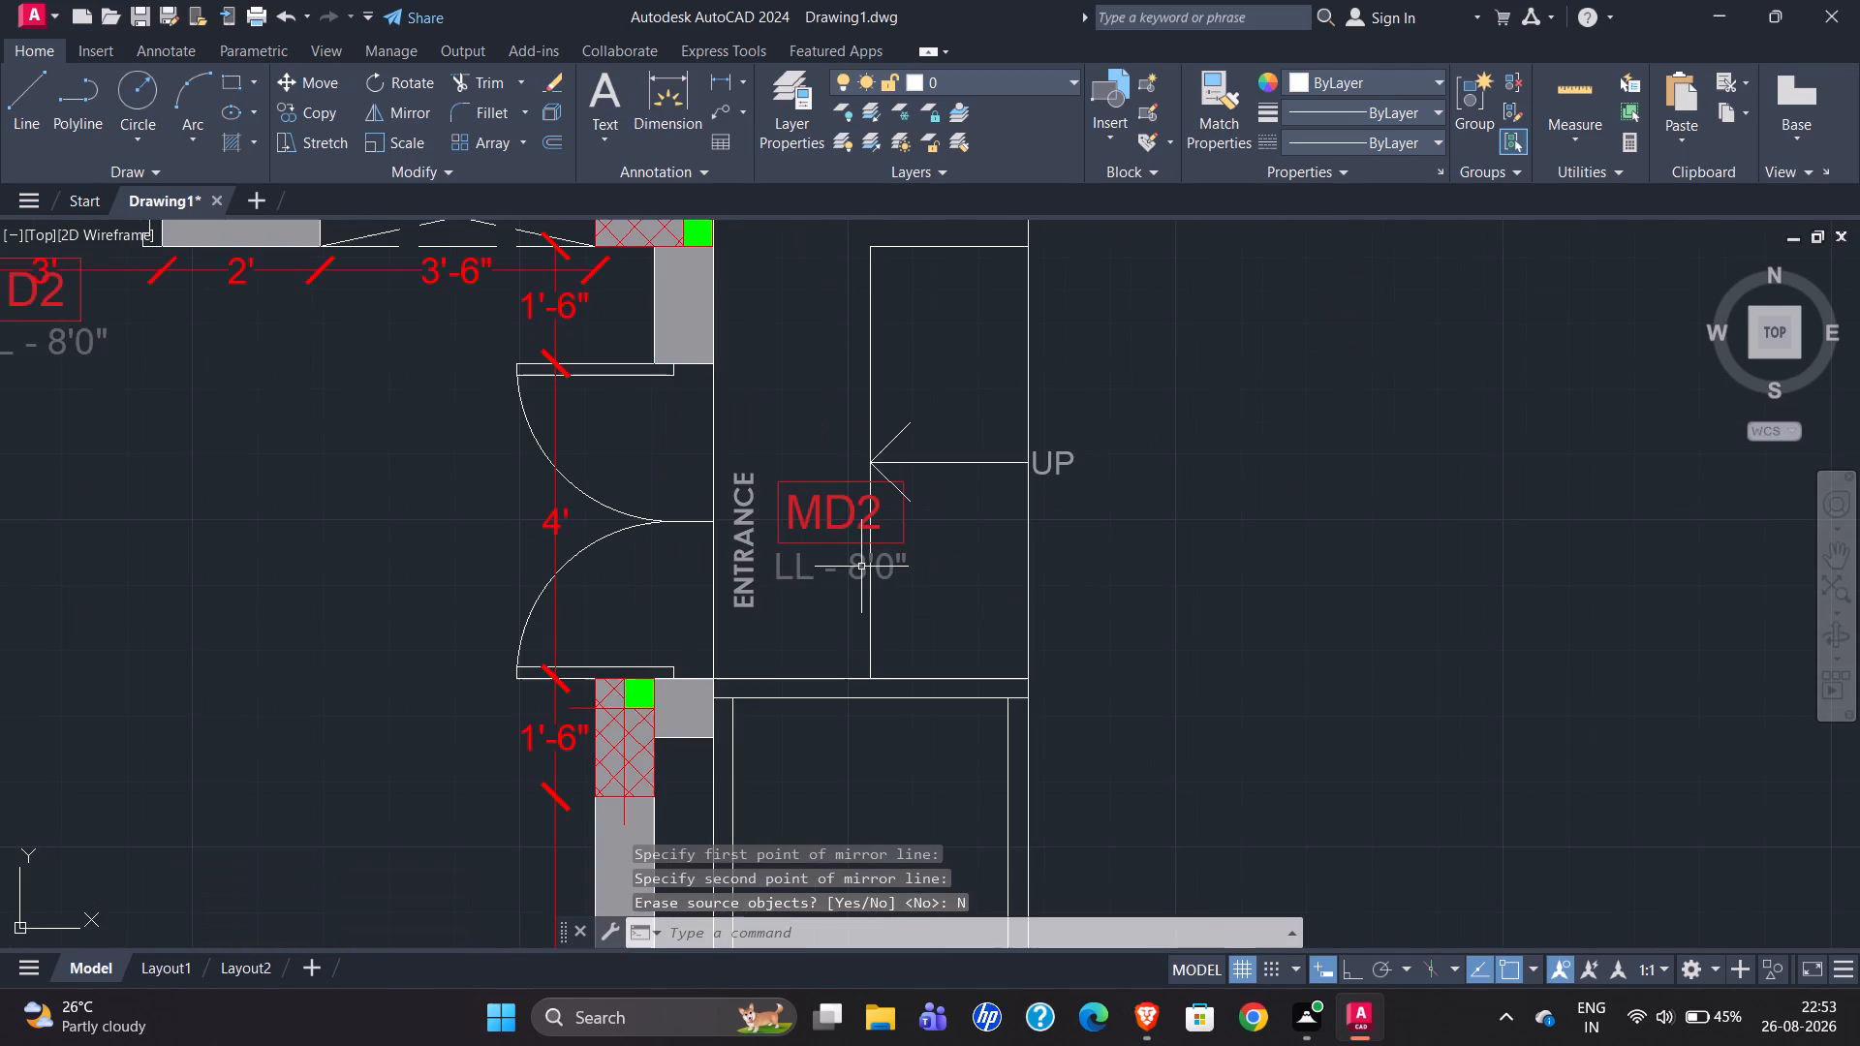
scroll(1073, 550, down, 4)
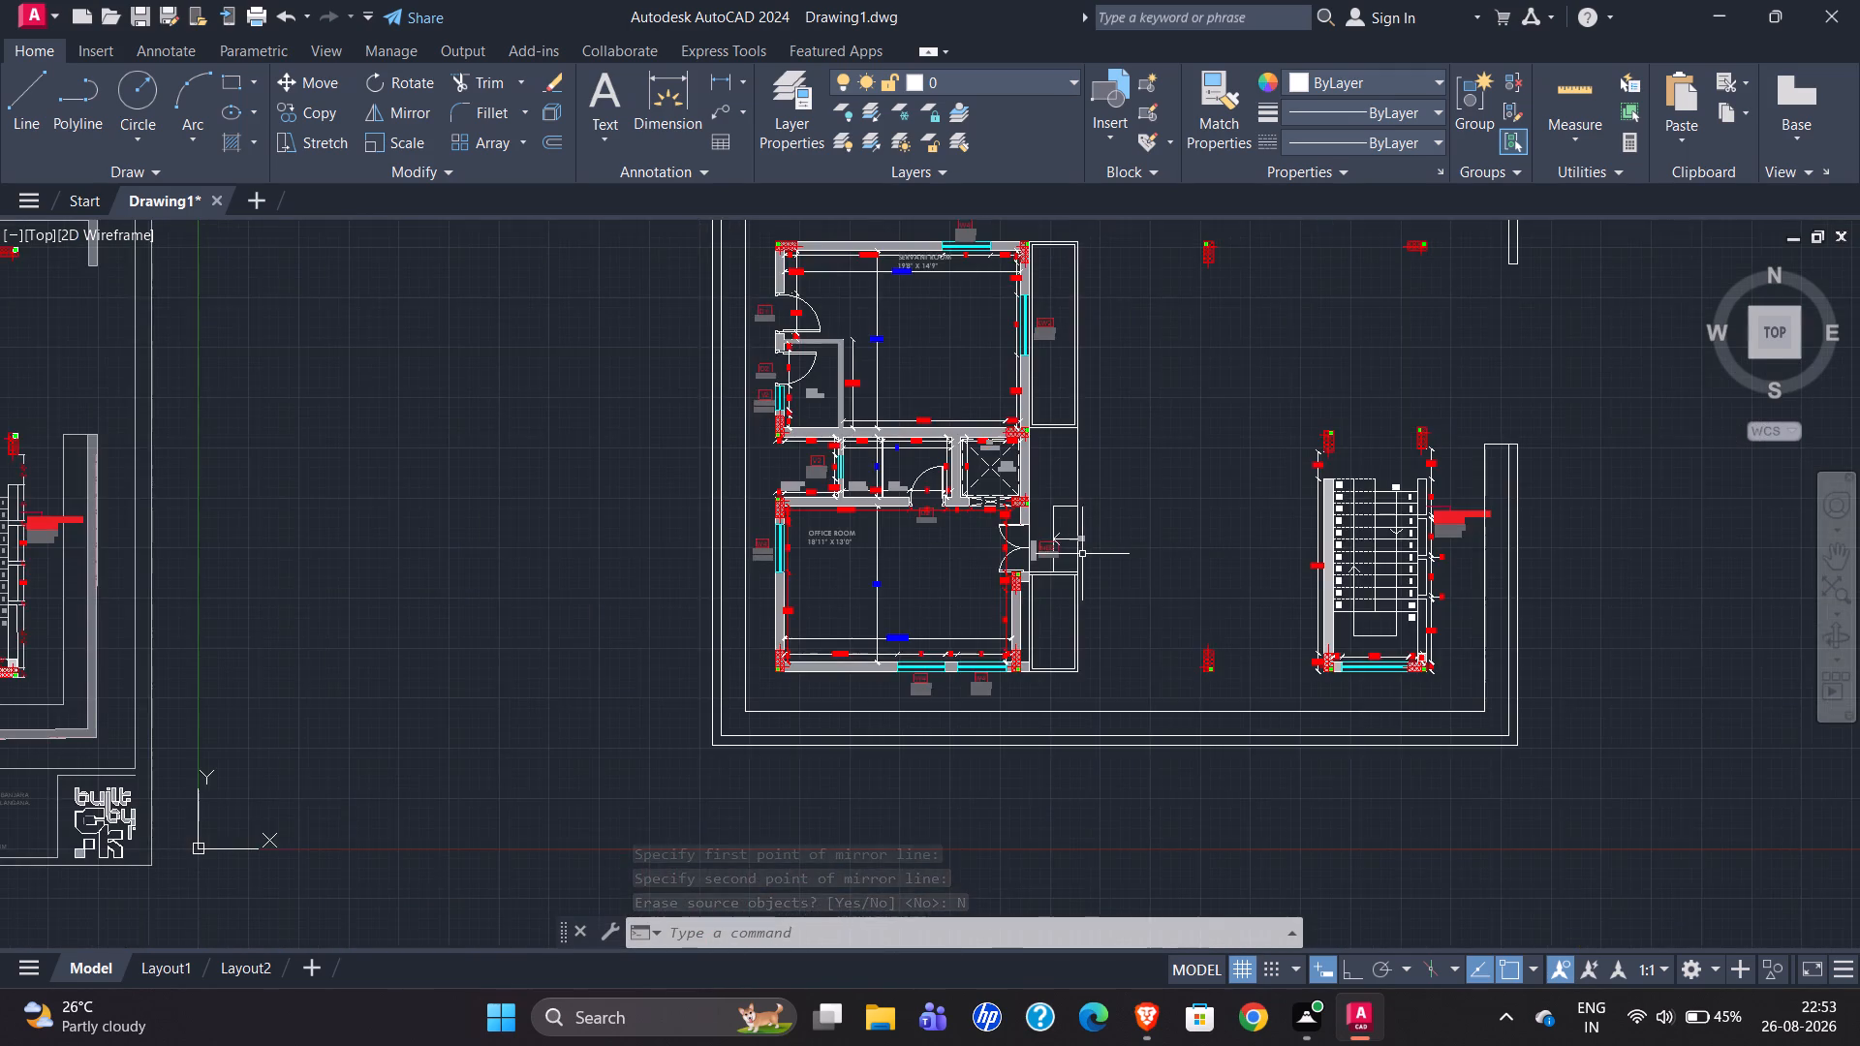
scroll(1082, 554, down, 1)
scroll(13, 599, up, 3)
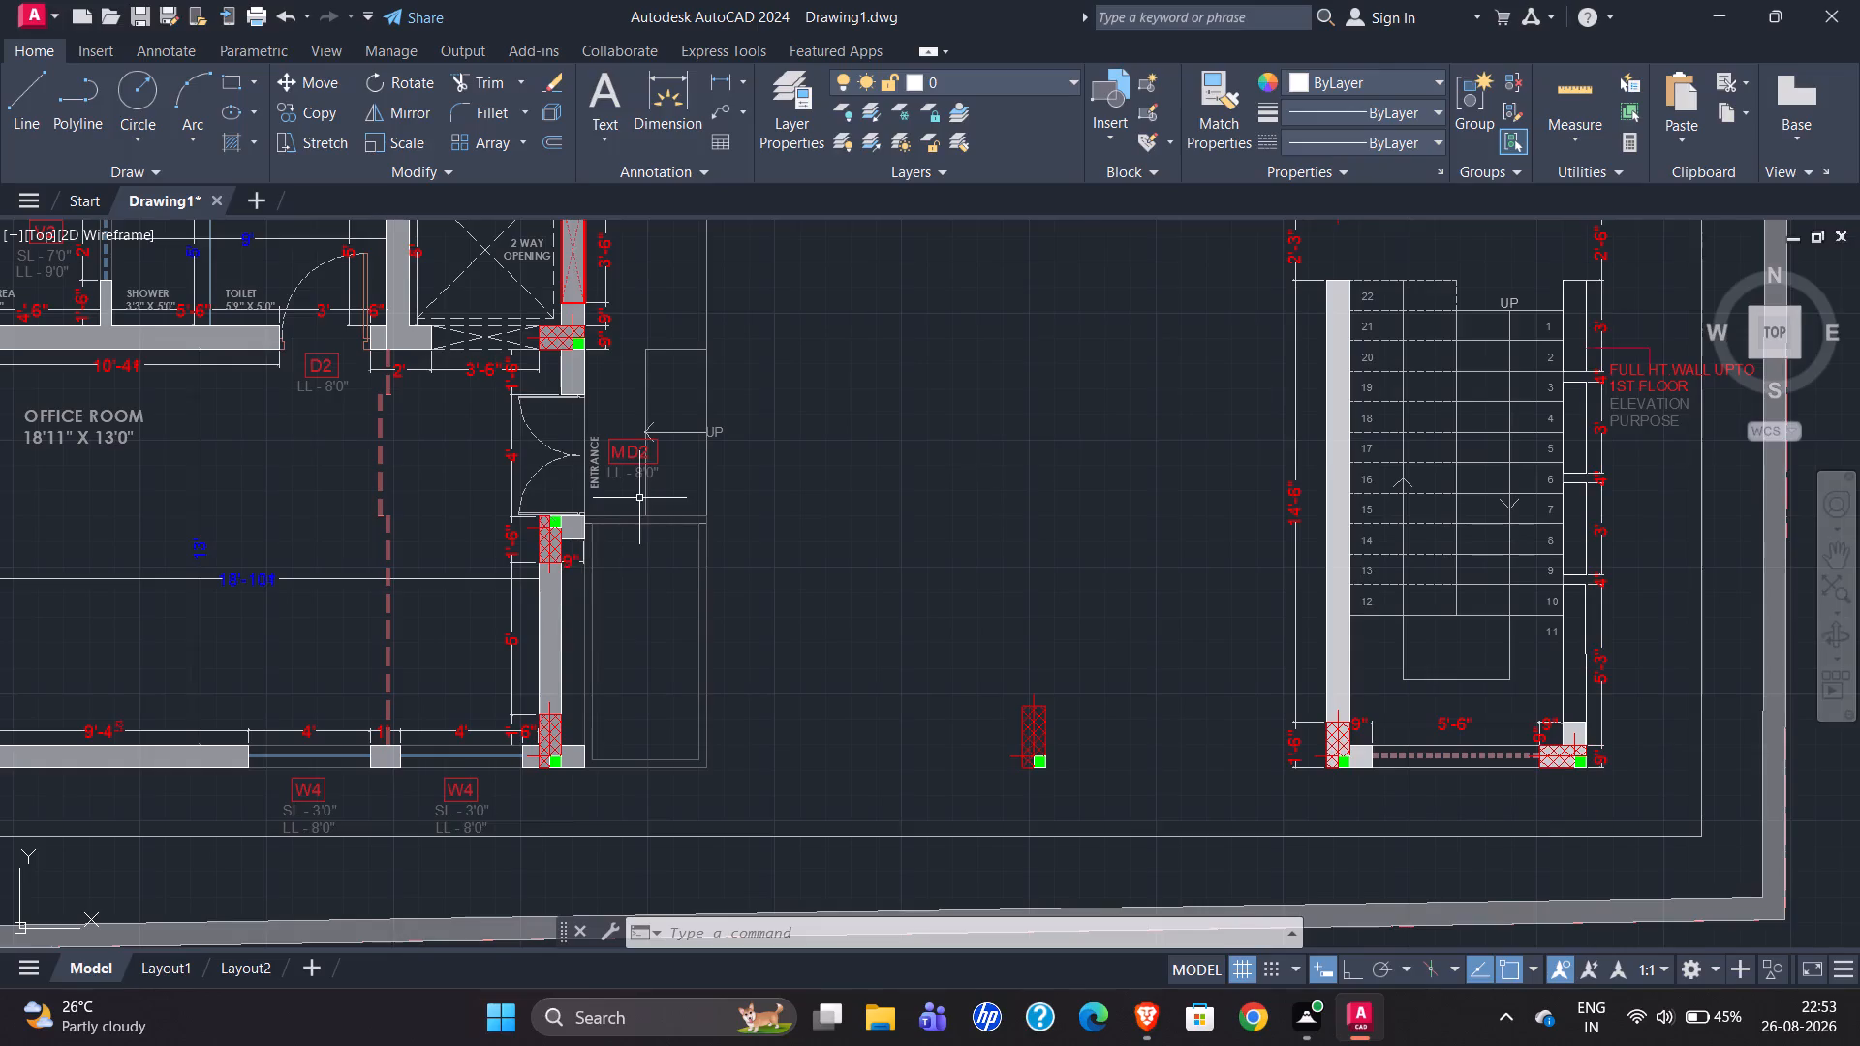
scroll(469, 524, down, 2)
scroll(362, 621, up, 3)
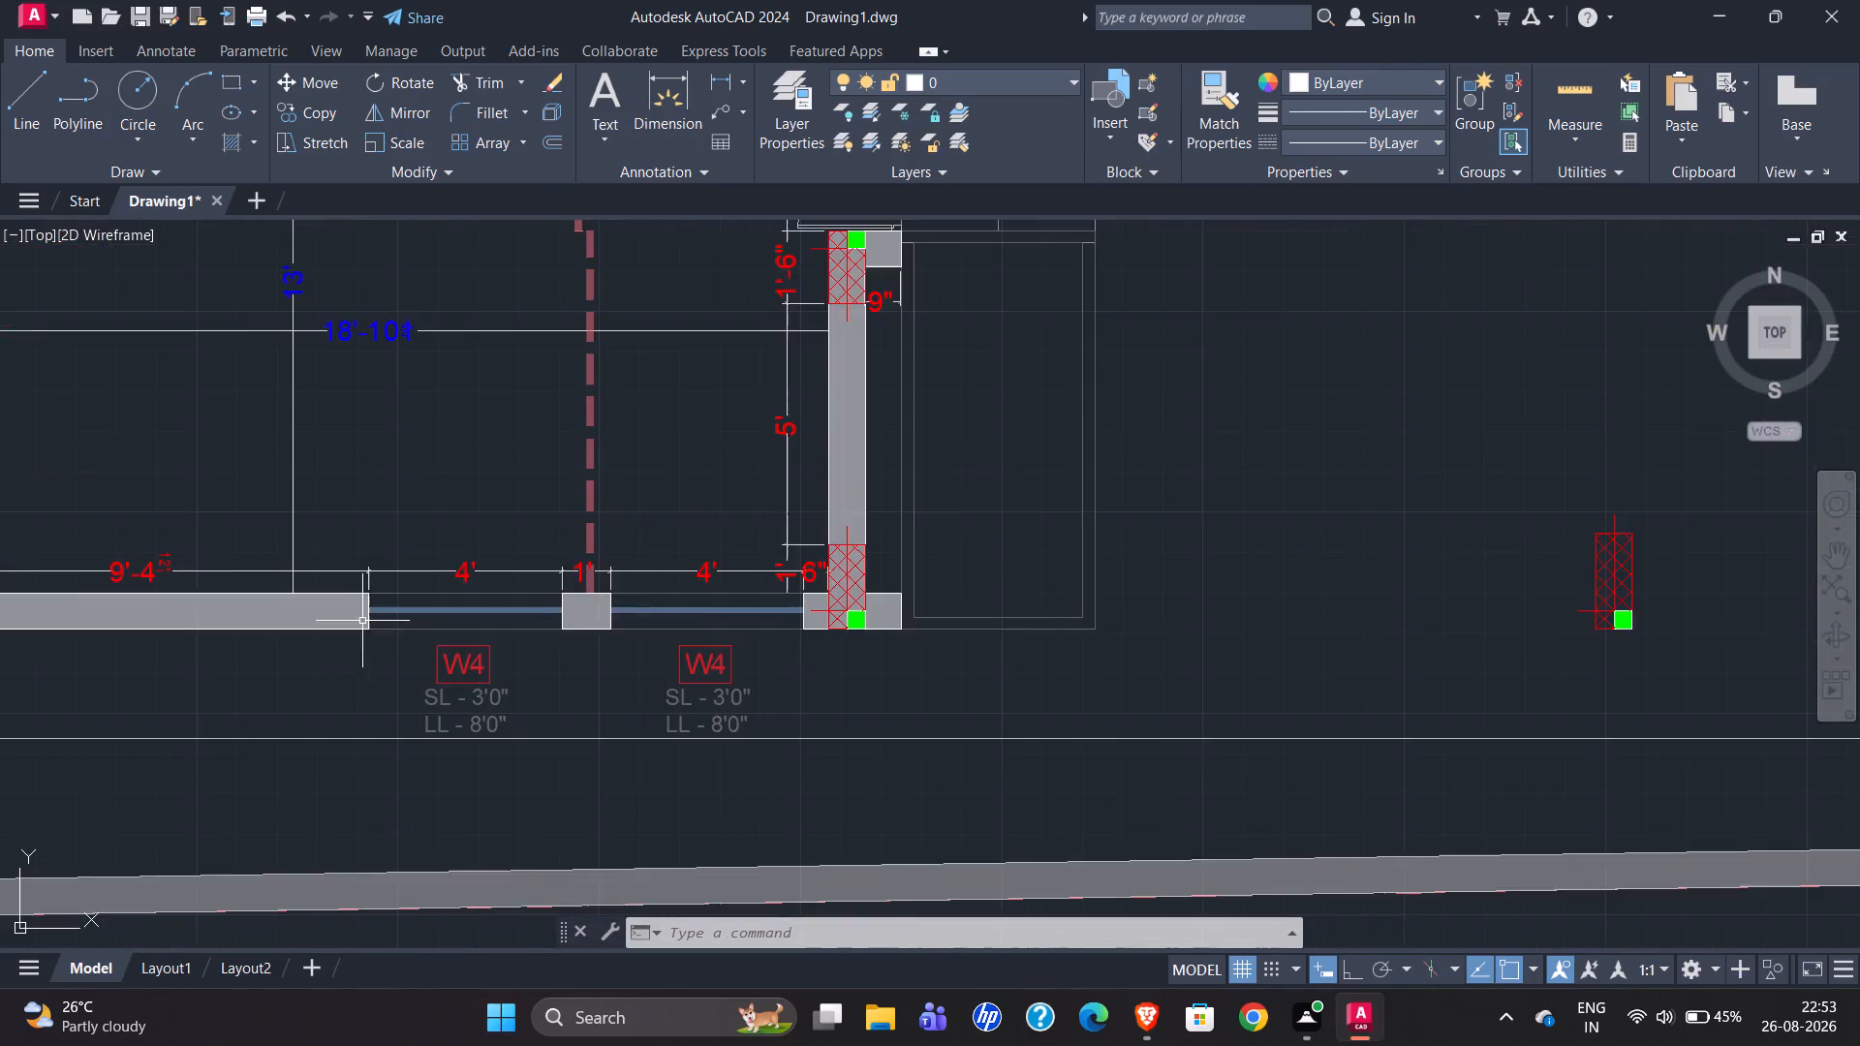
scroll(367, 621, down, 2)
scroll(112, 471, up, 3)
scroll(114, 543, down, 1)
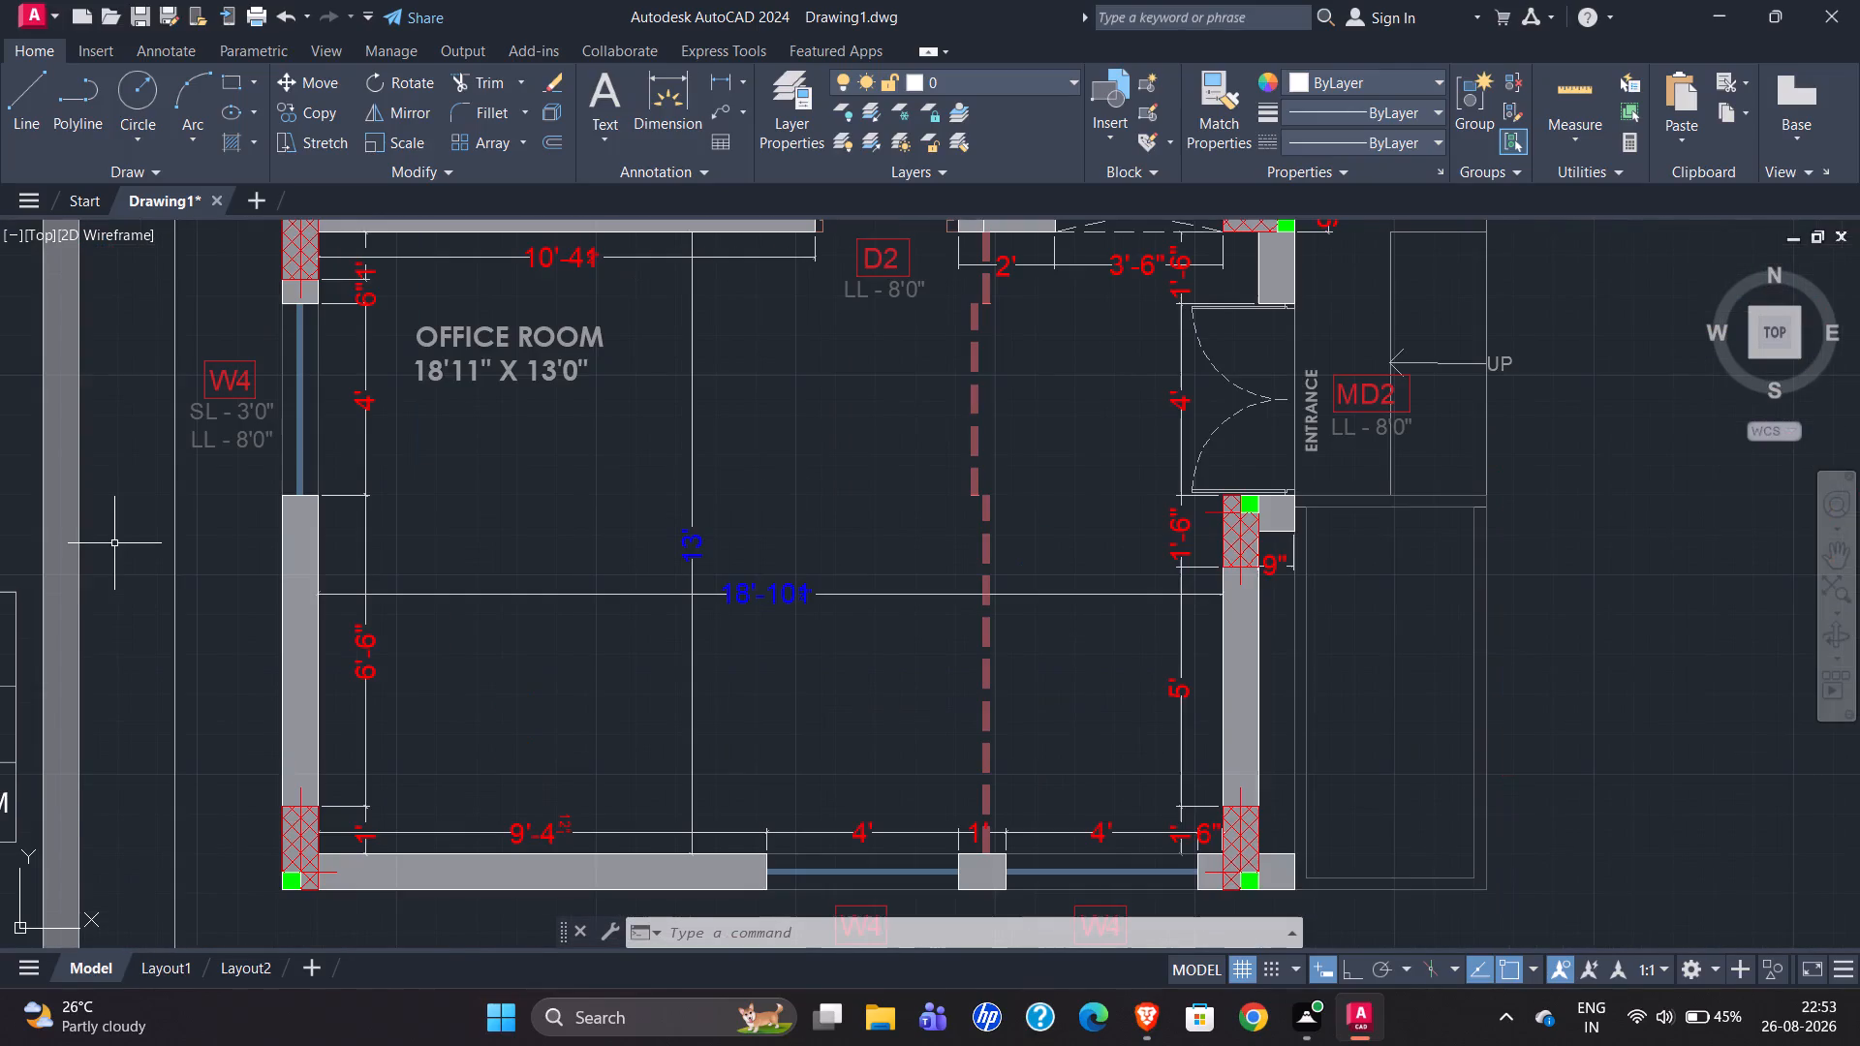
scroll(120, 548, down, 2)
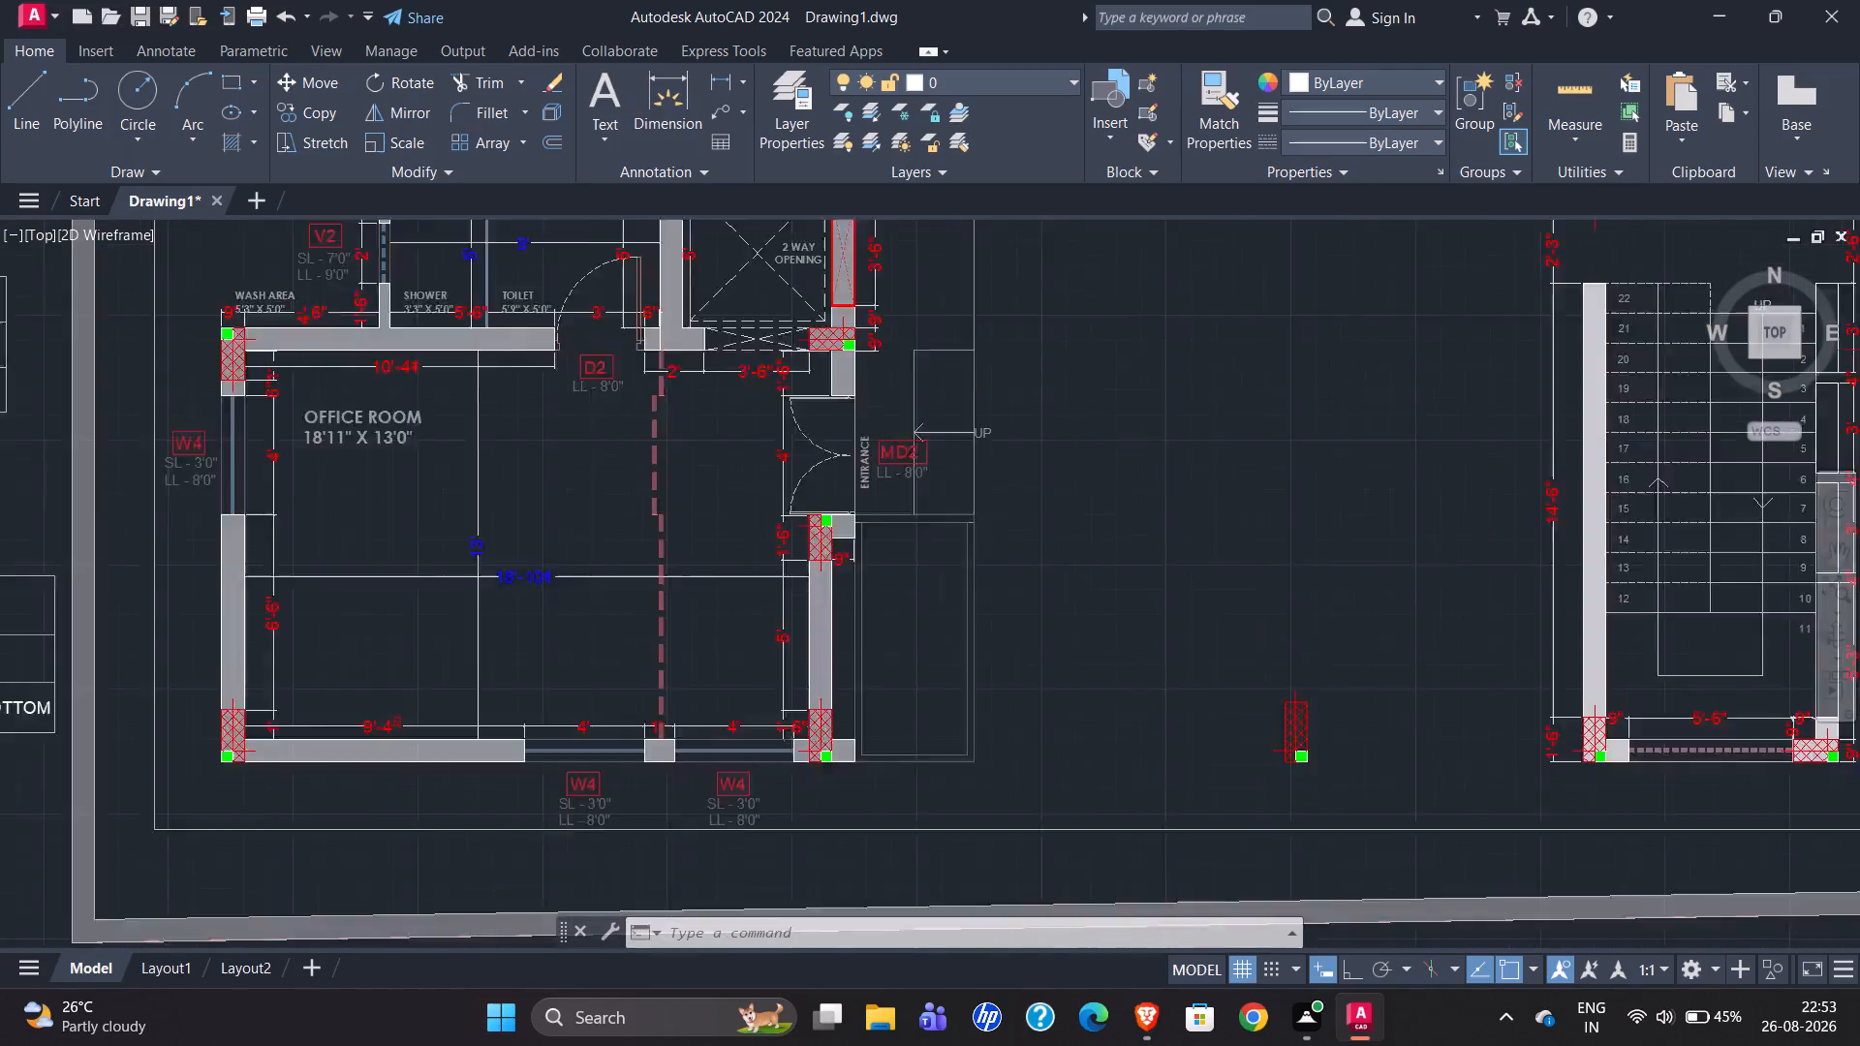
scroll(118, 549, down, 2)
scroll(990, 505, up, 3)
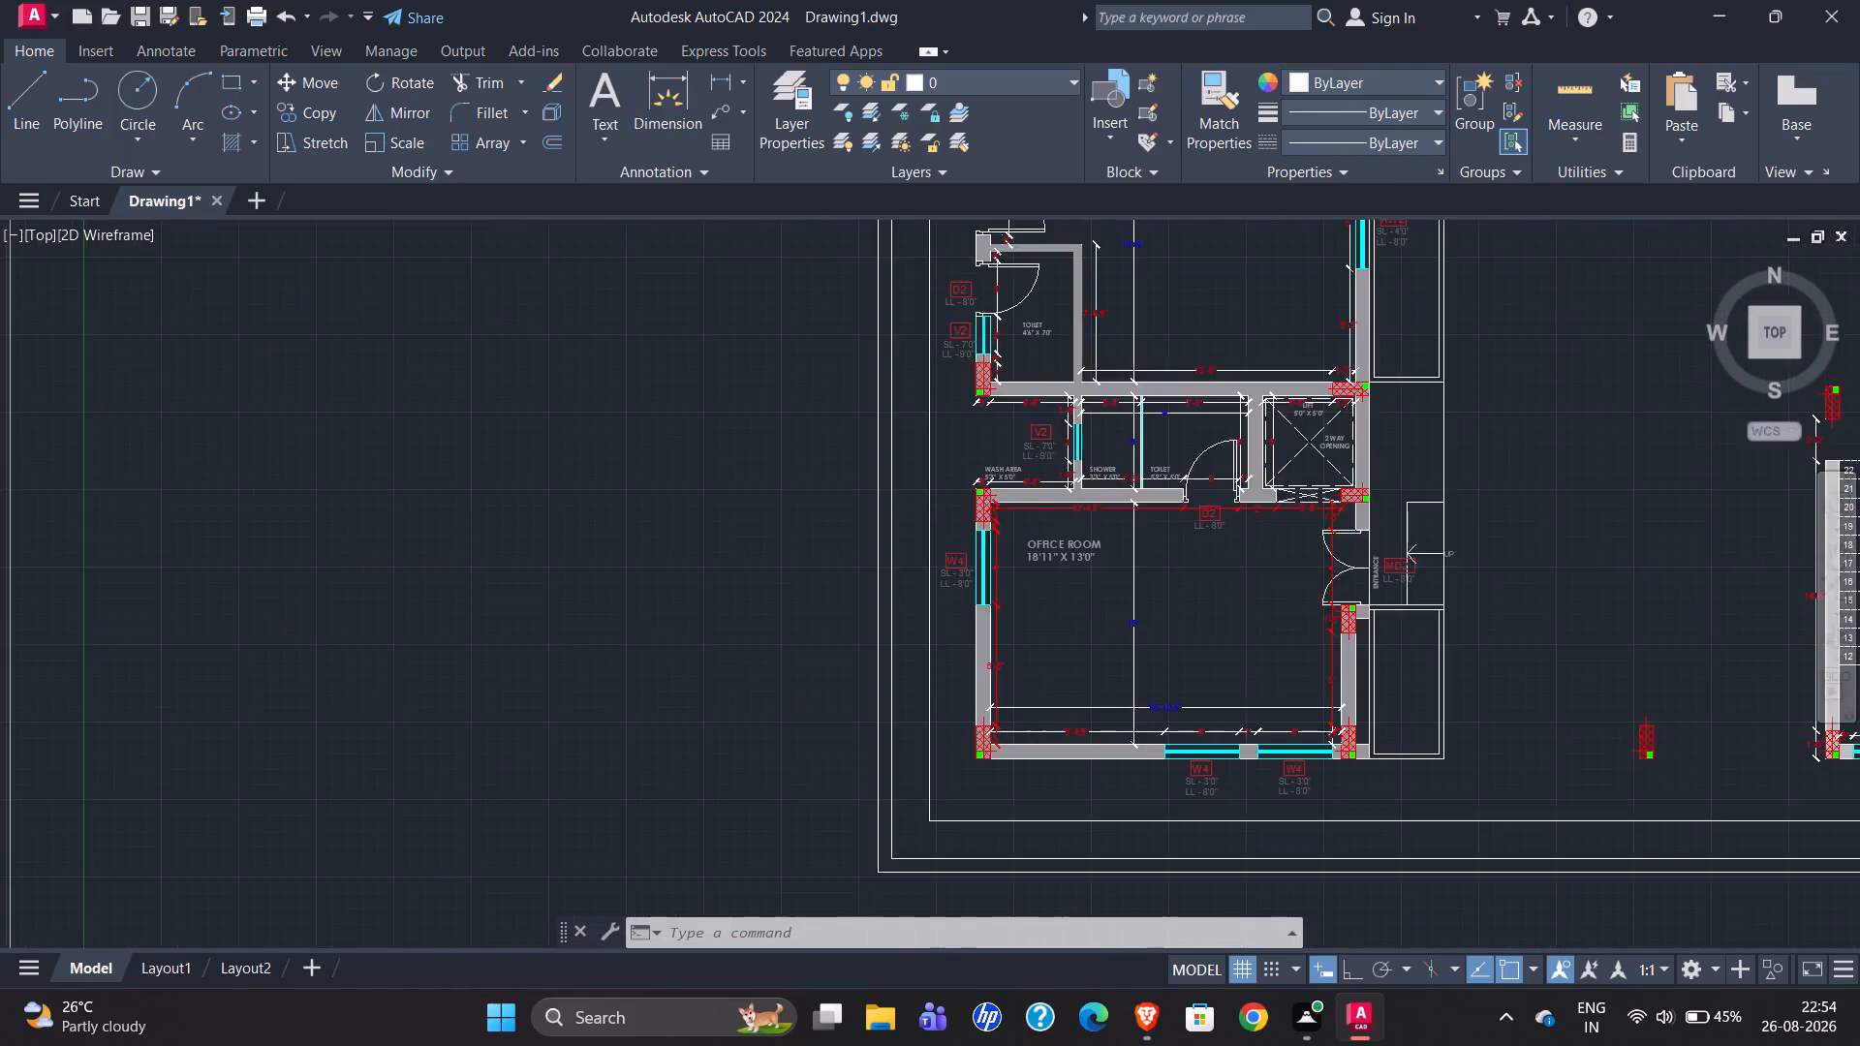
scroll(1128, 641, up, 1)
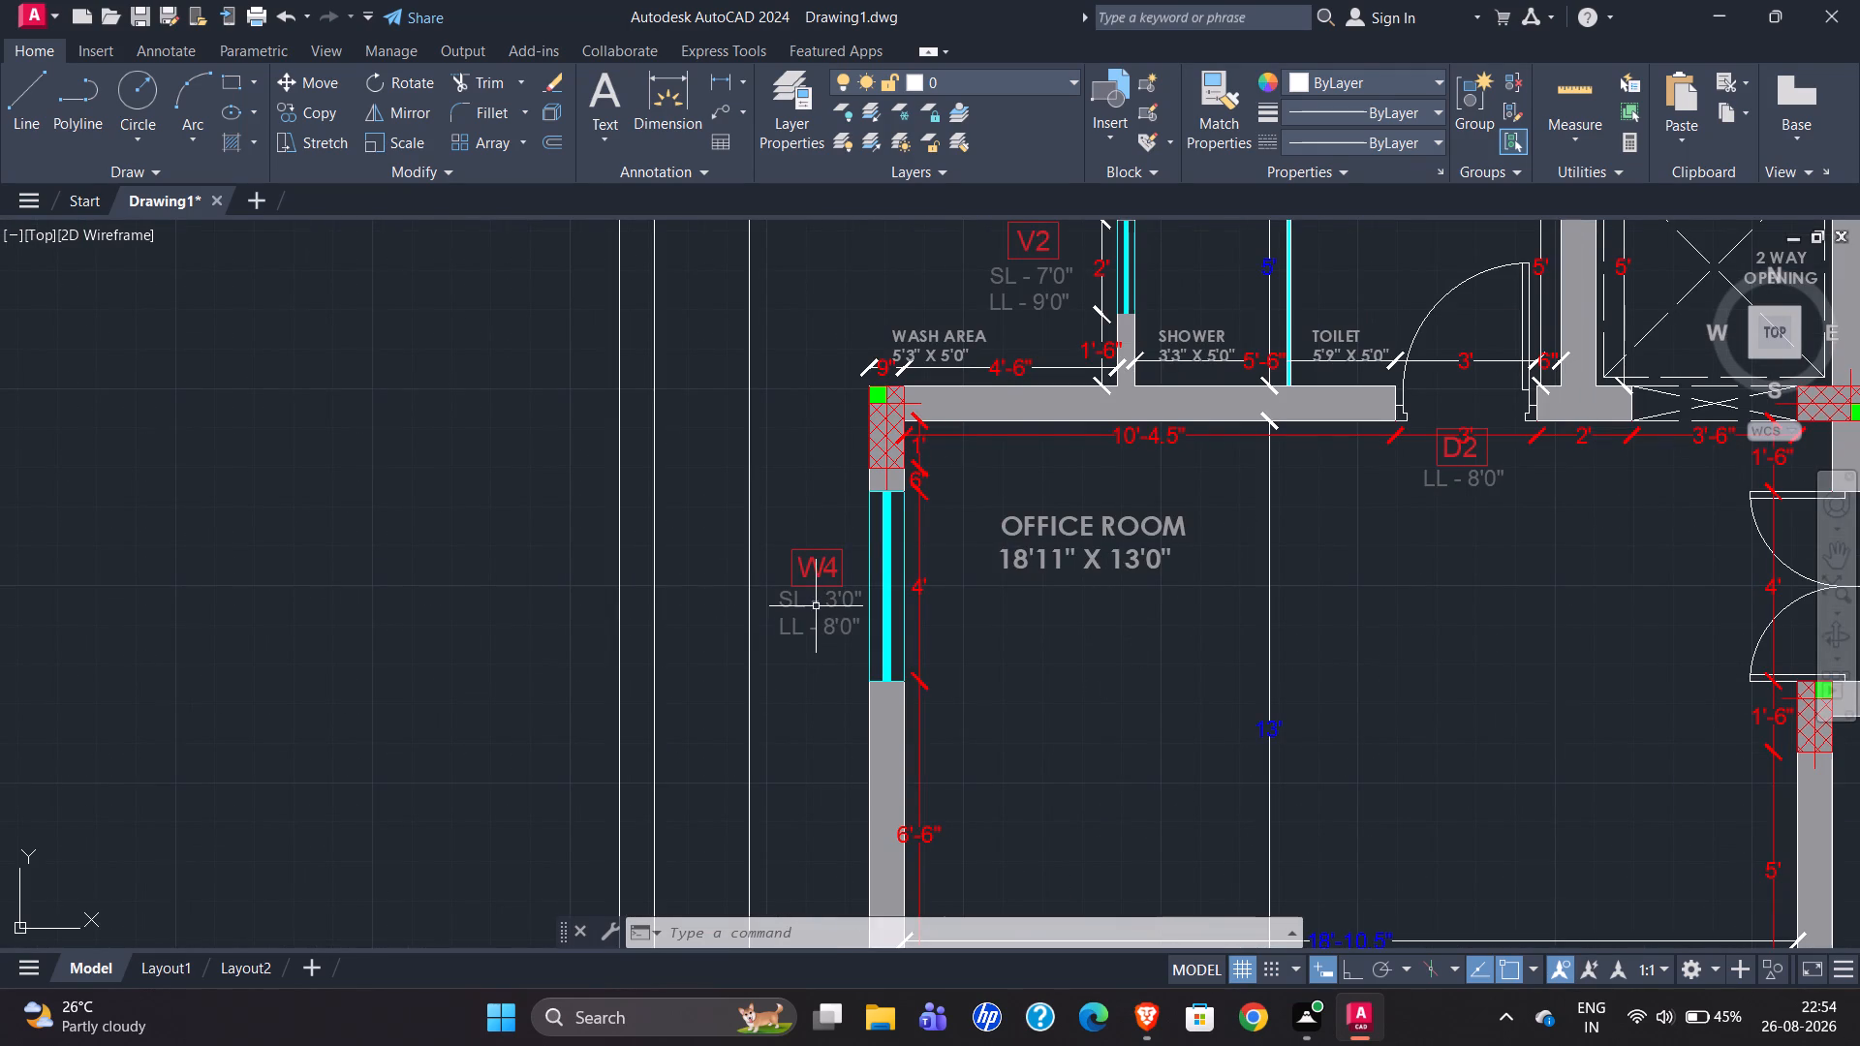
scroll(812, 608, down, 2)
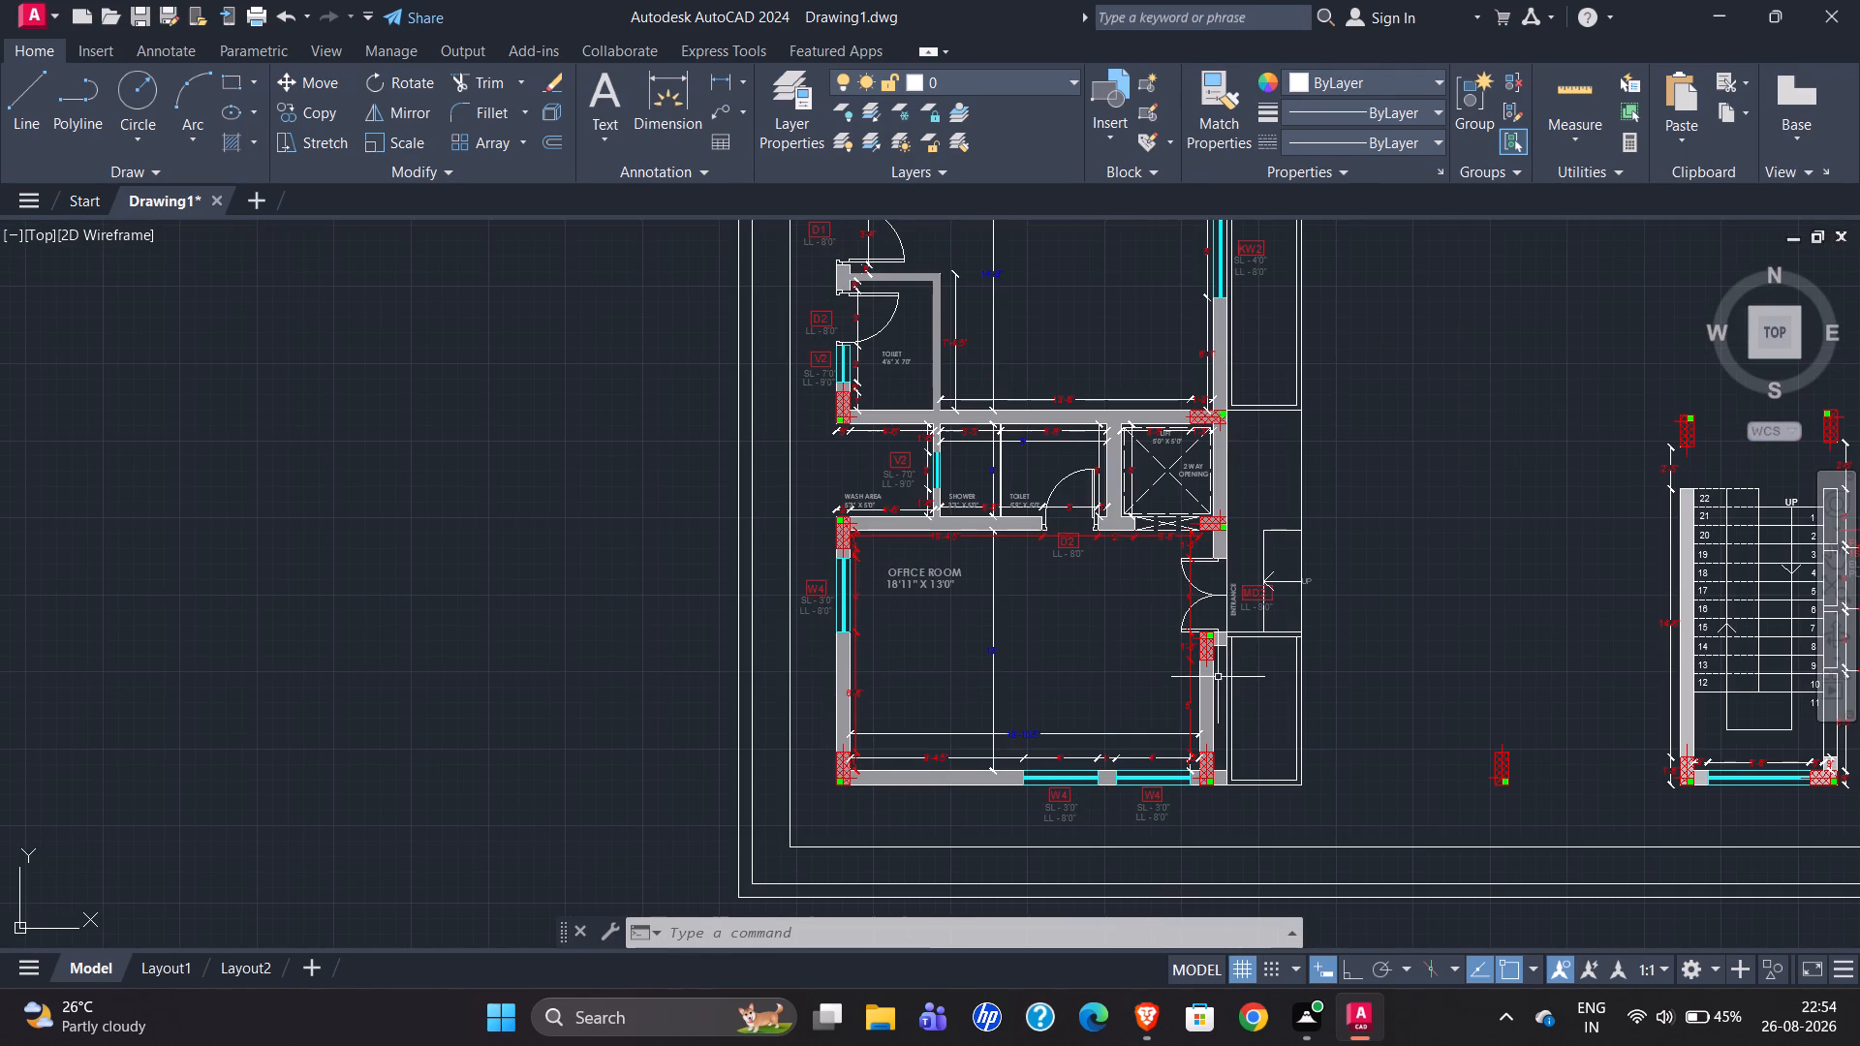
Move the V2 tag with its SL and LL text beside the wash area about 6" horizontally toward the shower window.
scroll(1011, 491, up, 3)
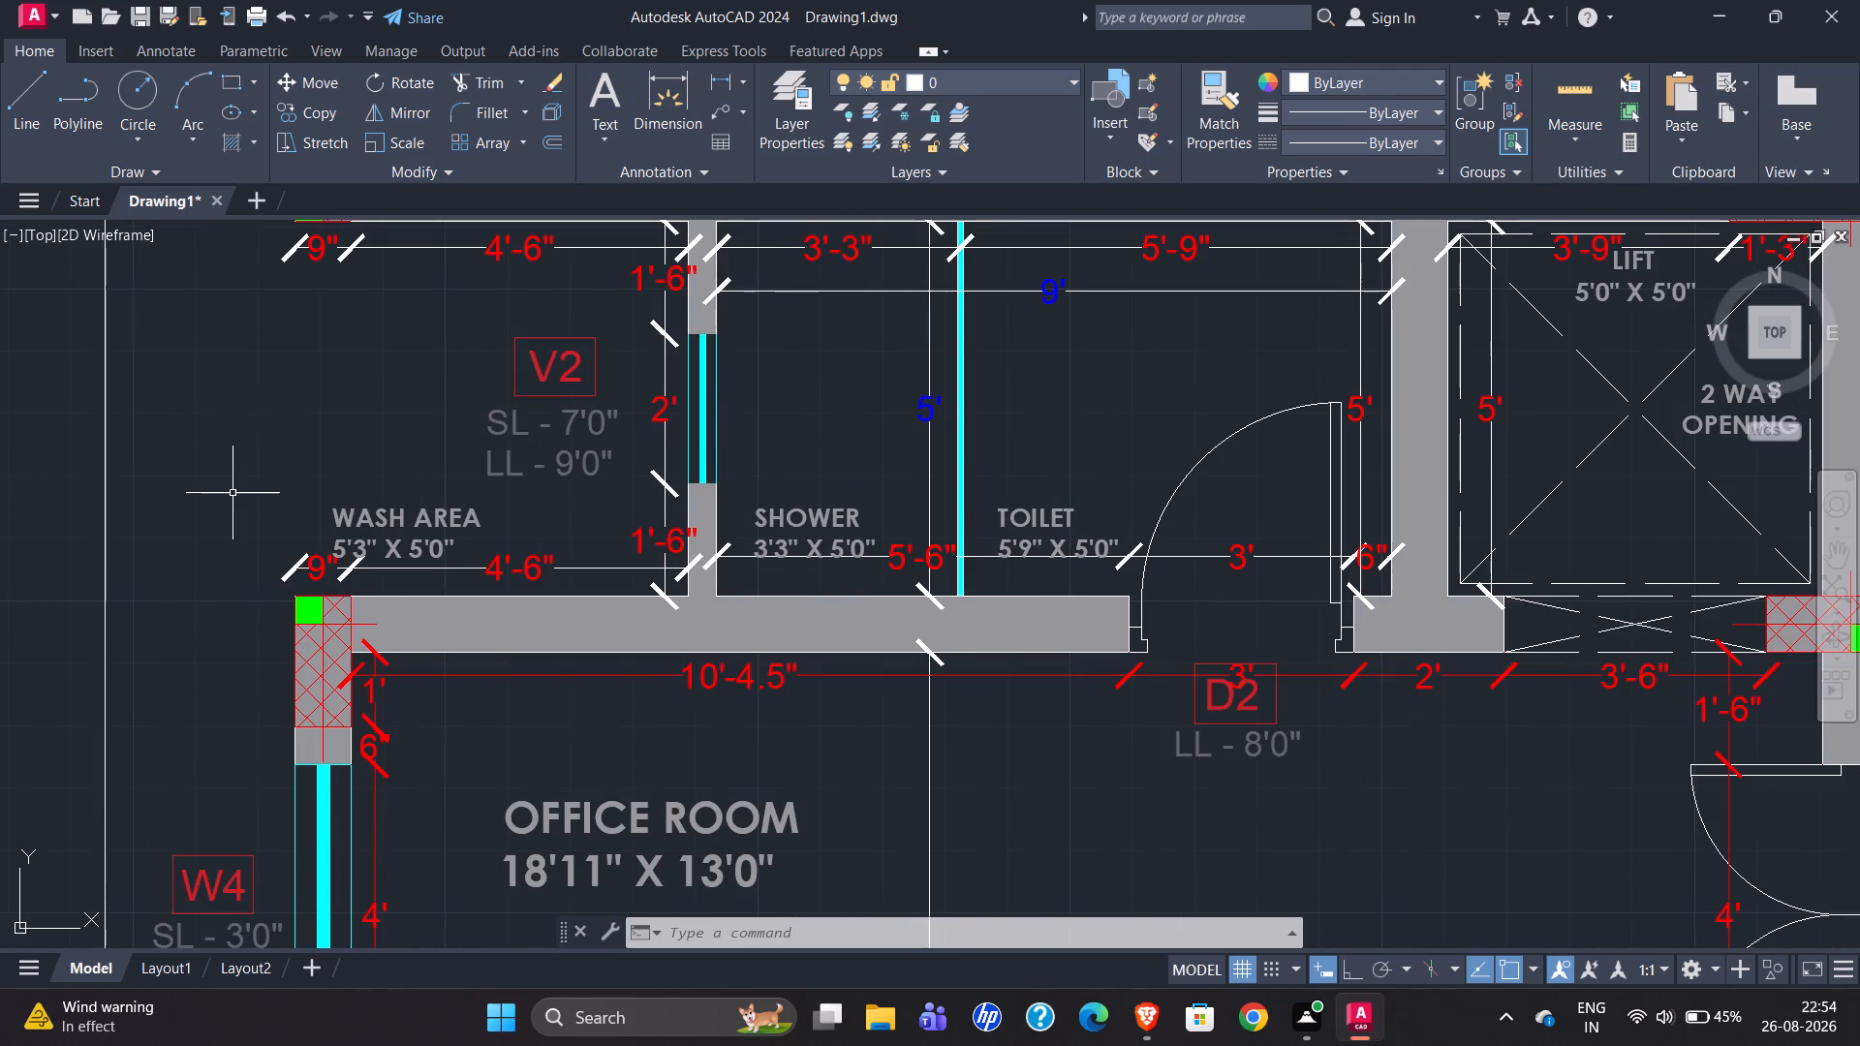
scroll(623, 410, up, 2)
scroll(674, 415, down, 1)
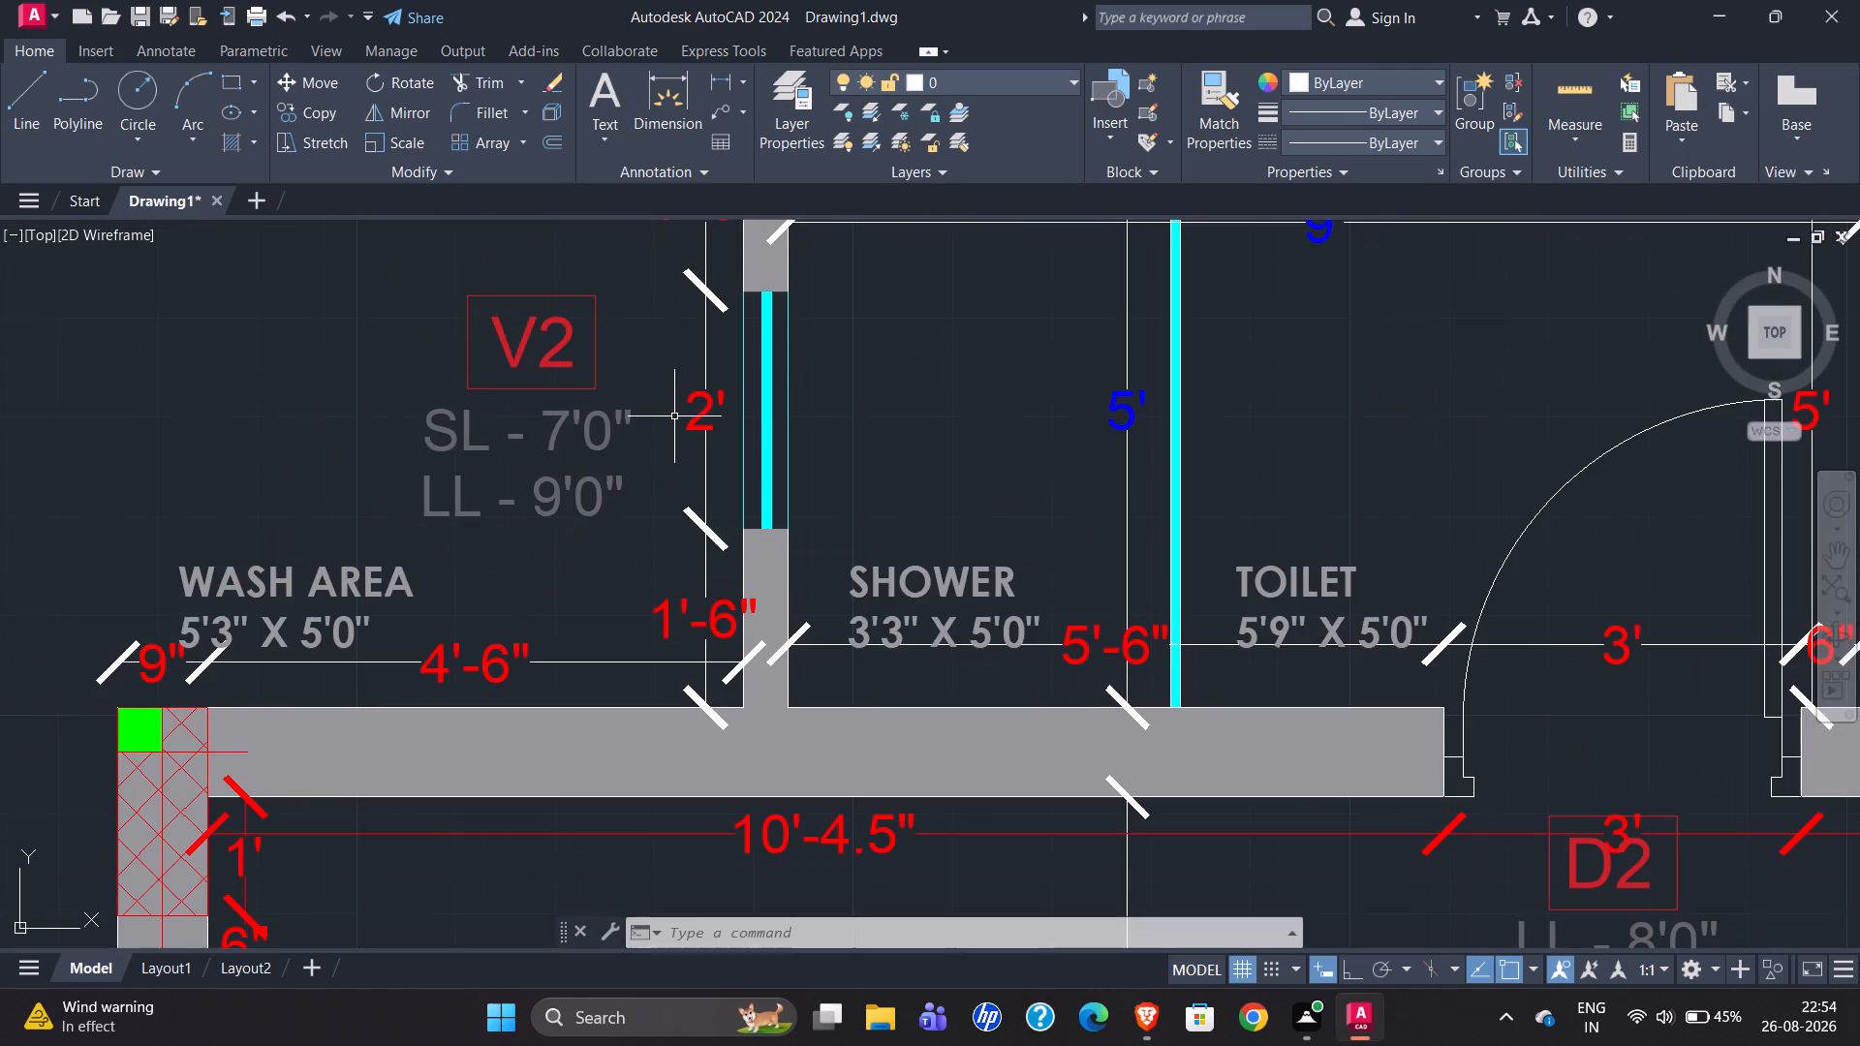
drag(361, 247, 365, 256)
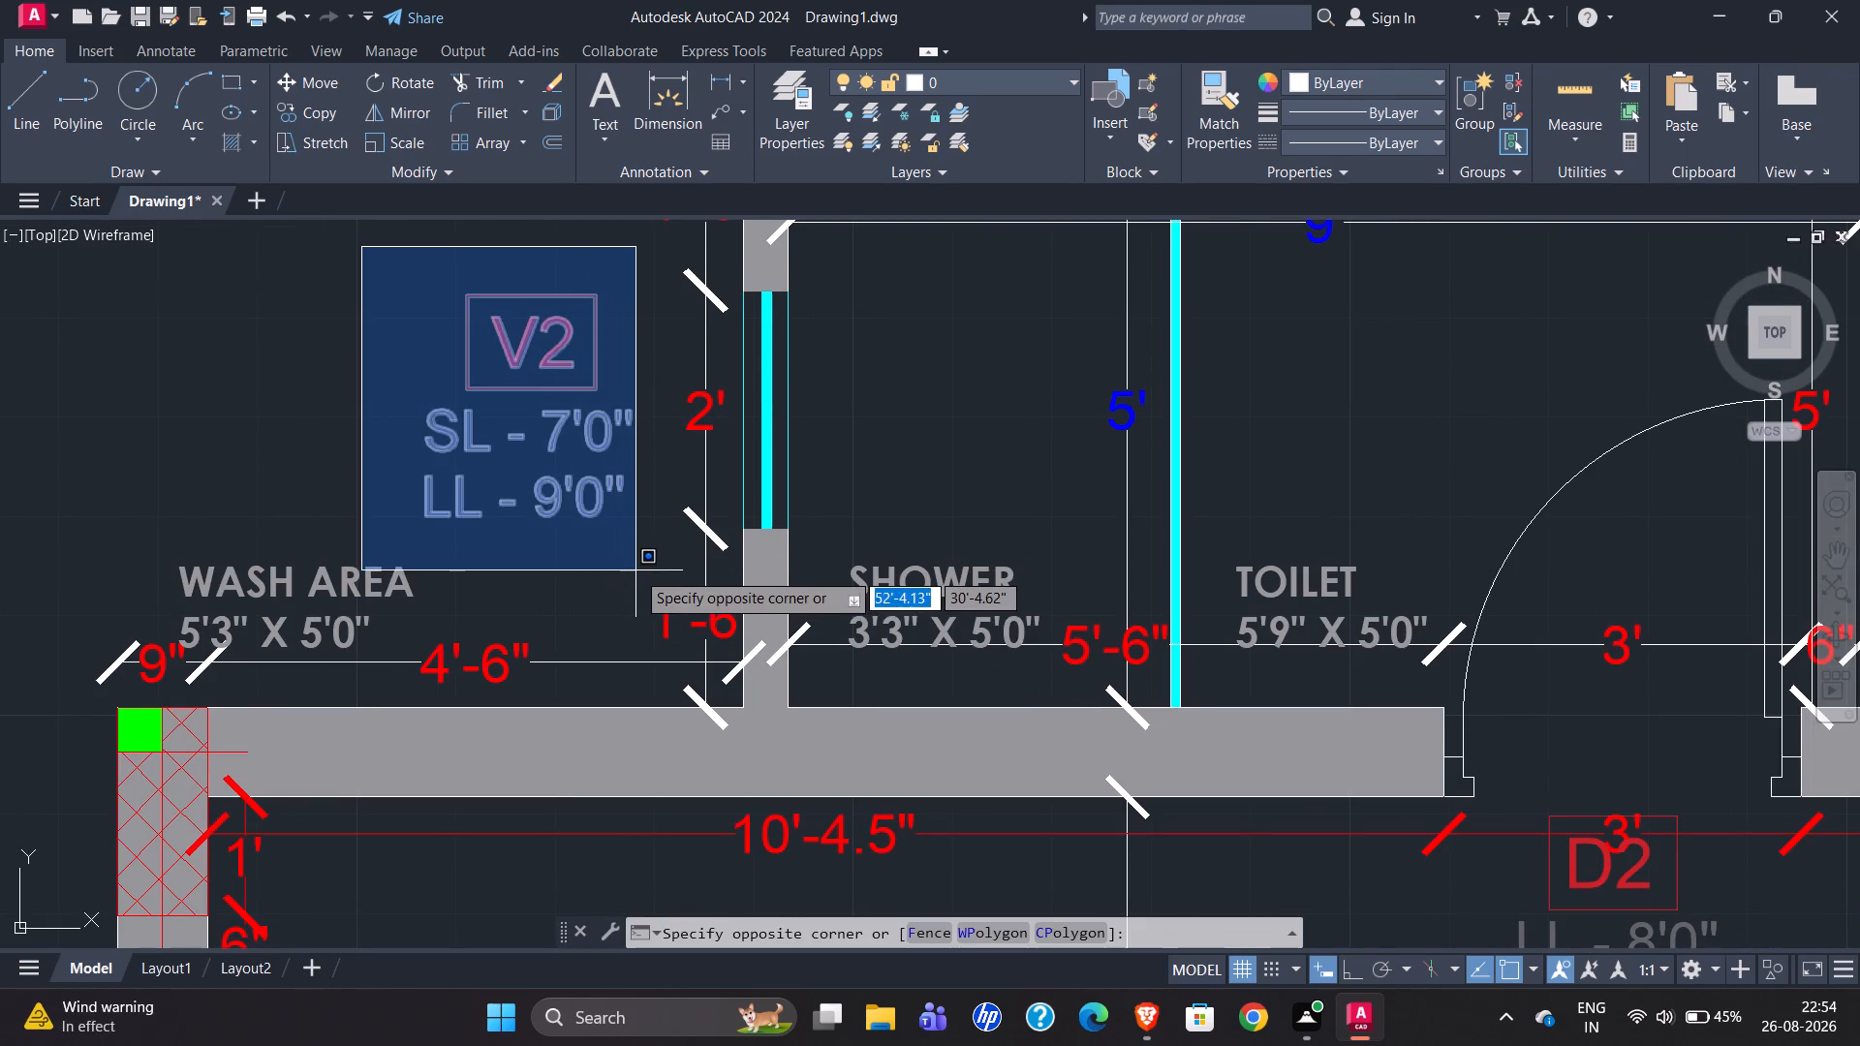
click(636, 570)
key(m)
key(Return)
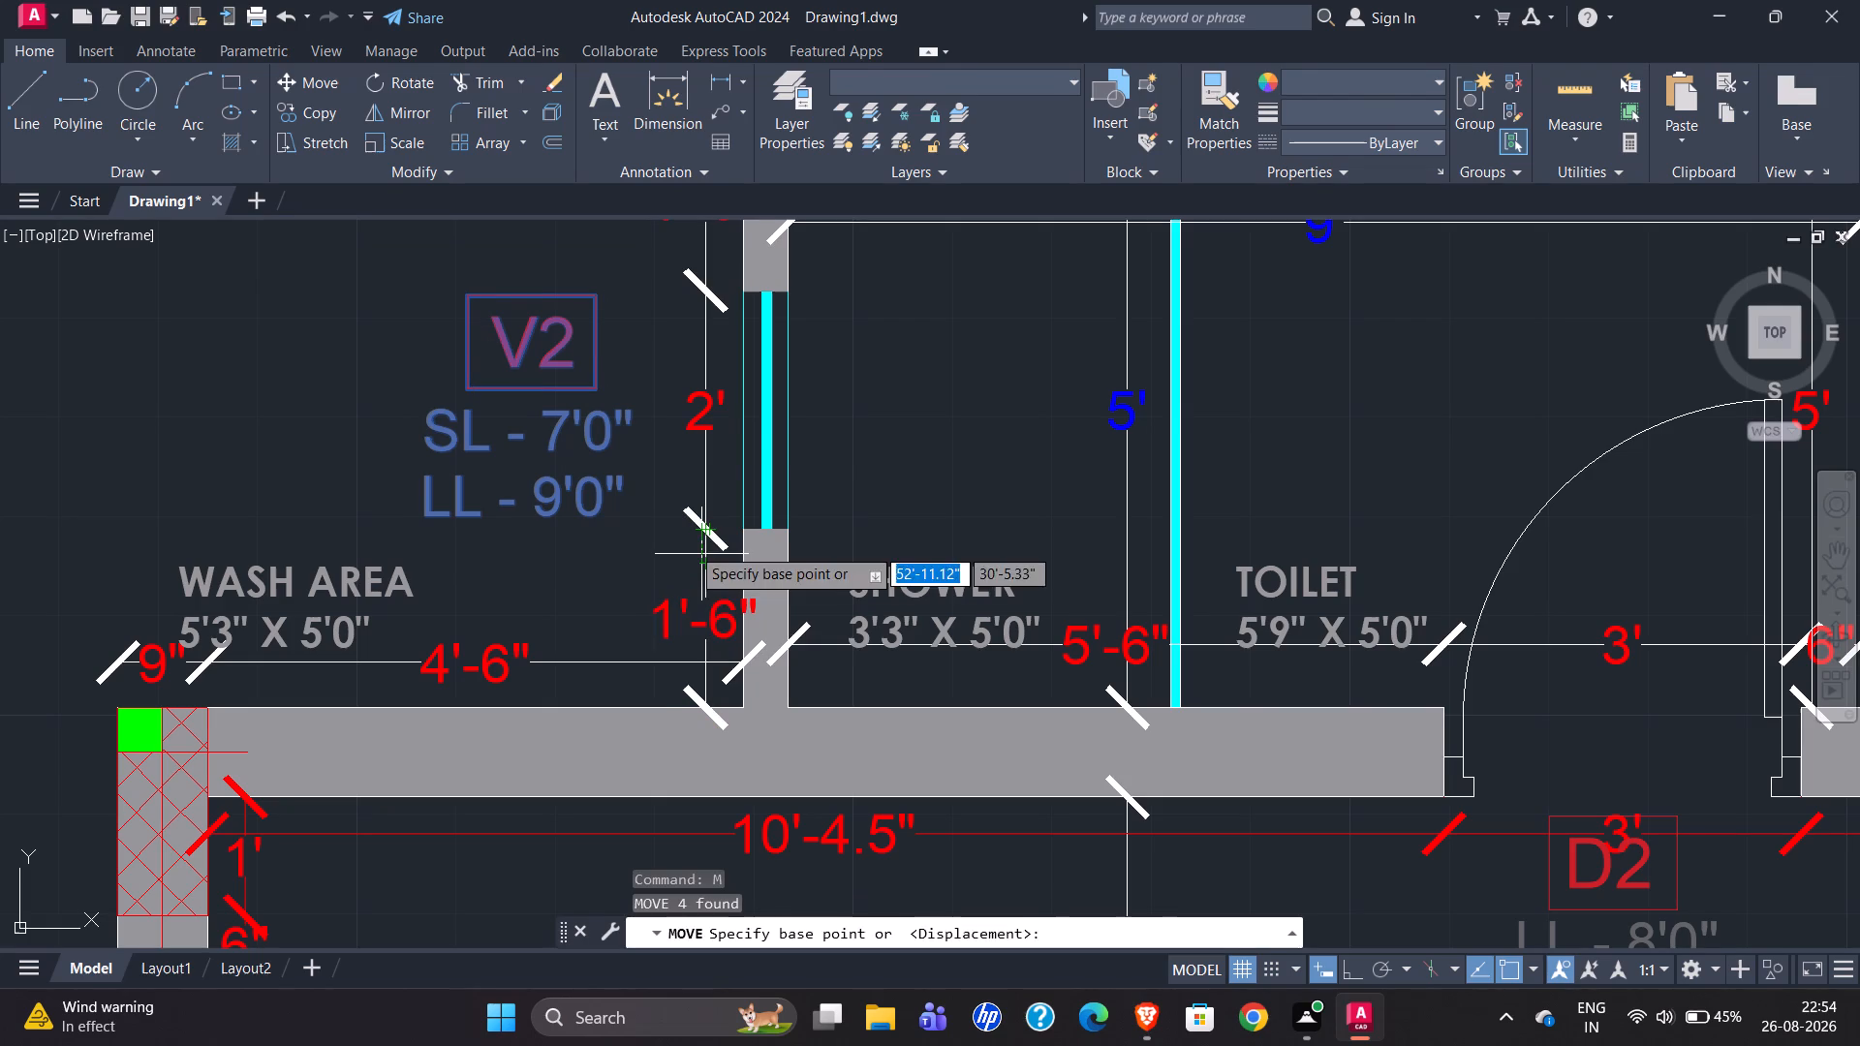
click(598, 394)
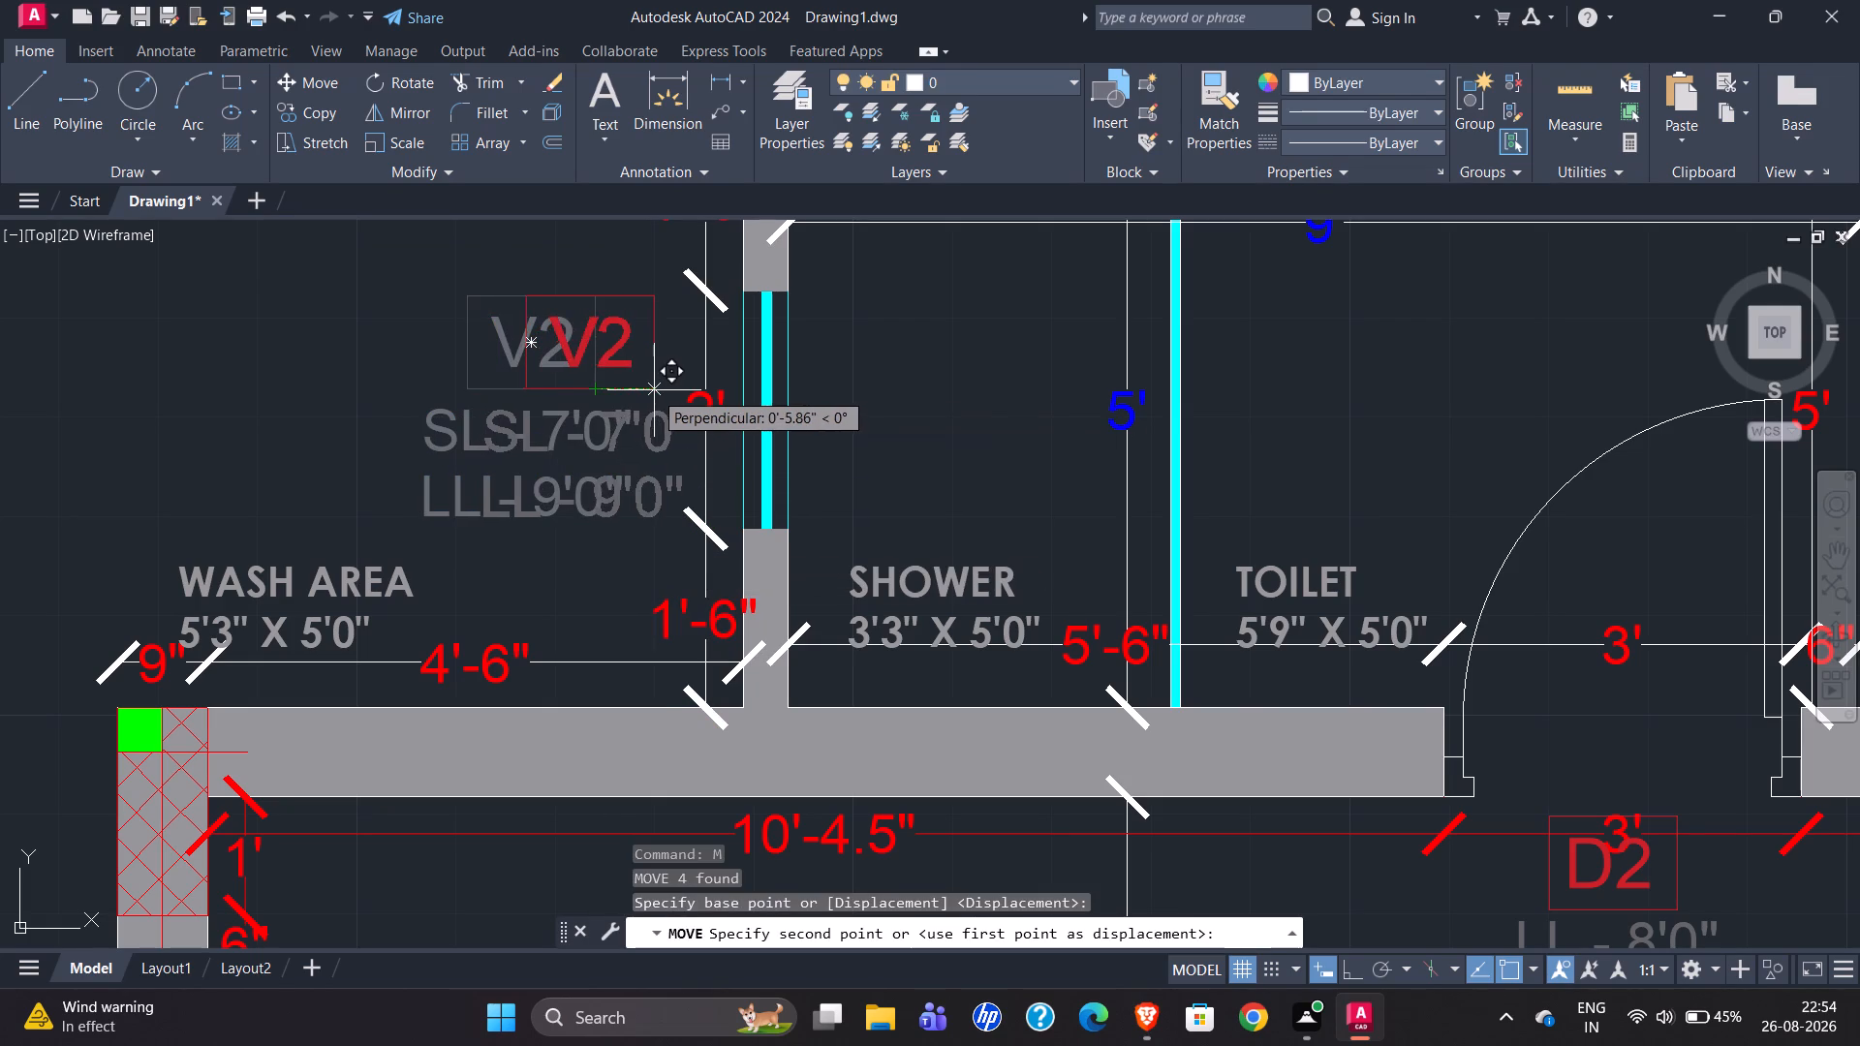
click(660, 390)
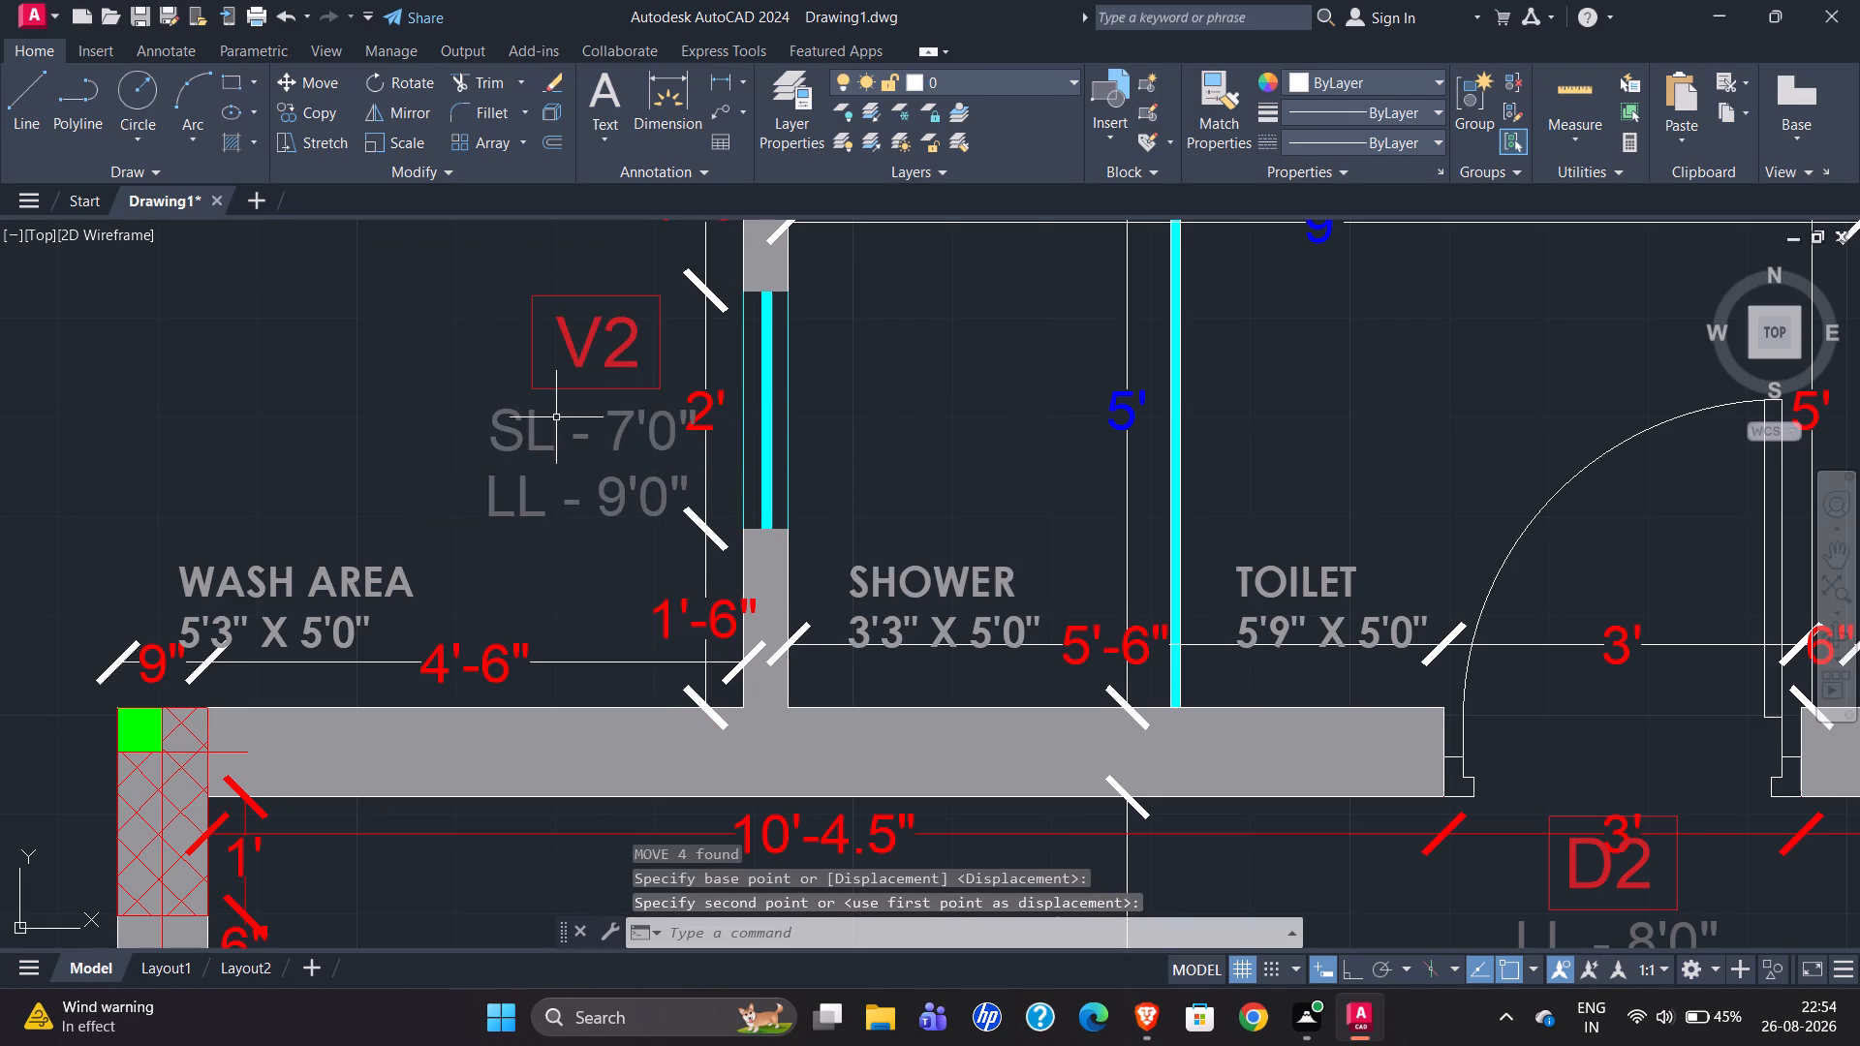
Move the wash area's V2 tag with its SL and LL text slightly back from the window, clear of the 2' dimension.
click(455, 287)
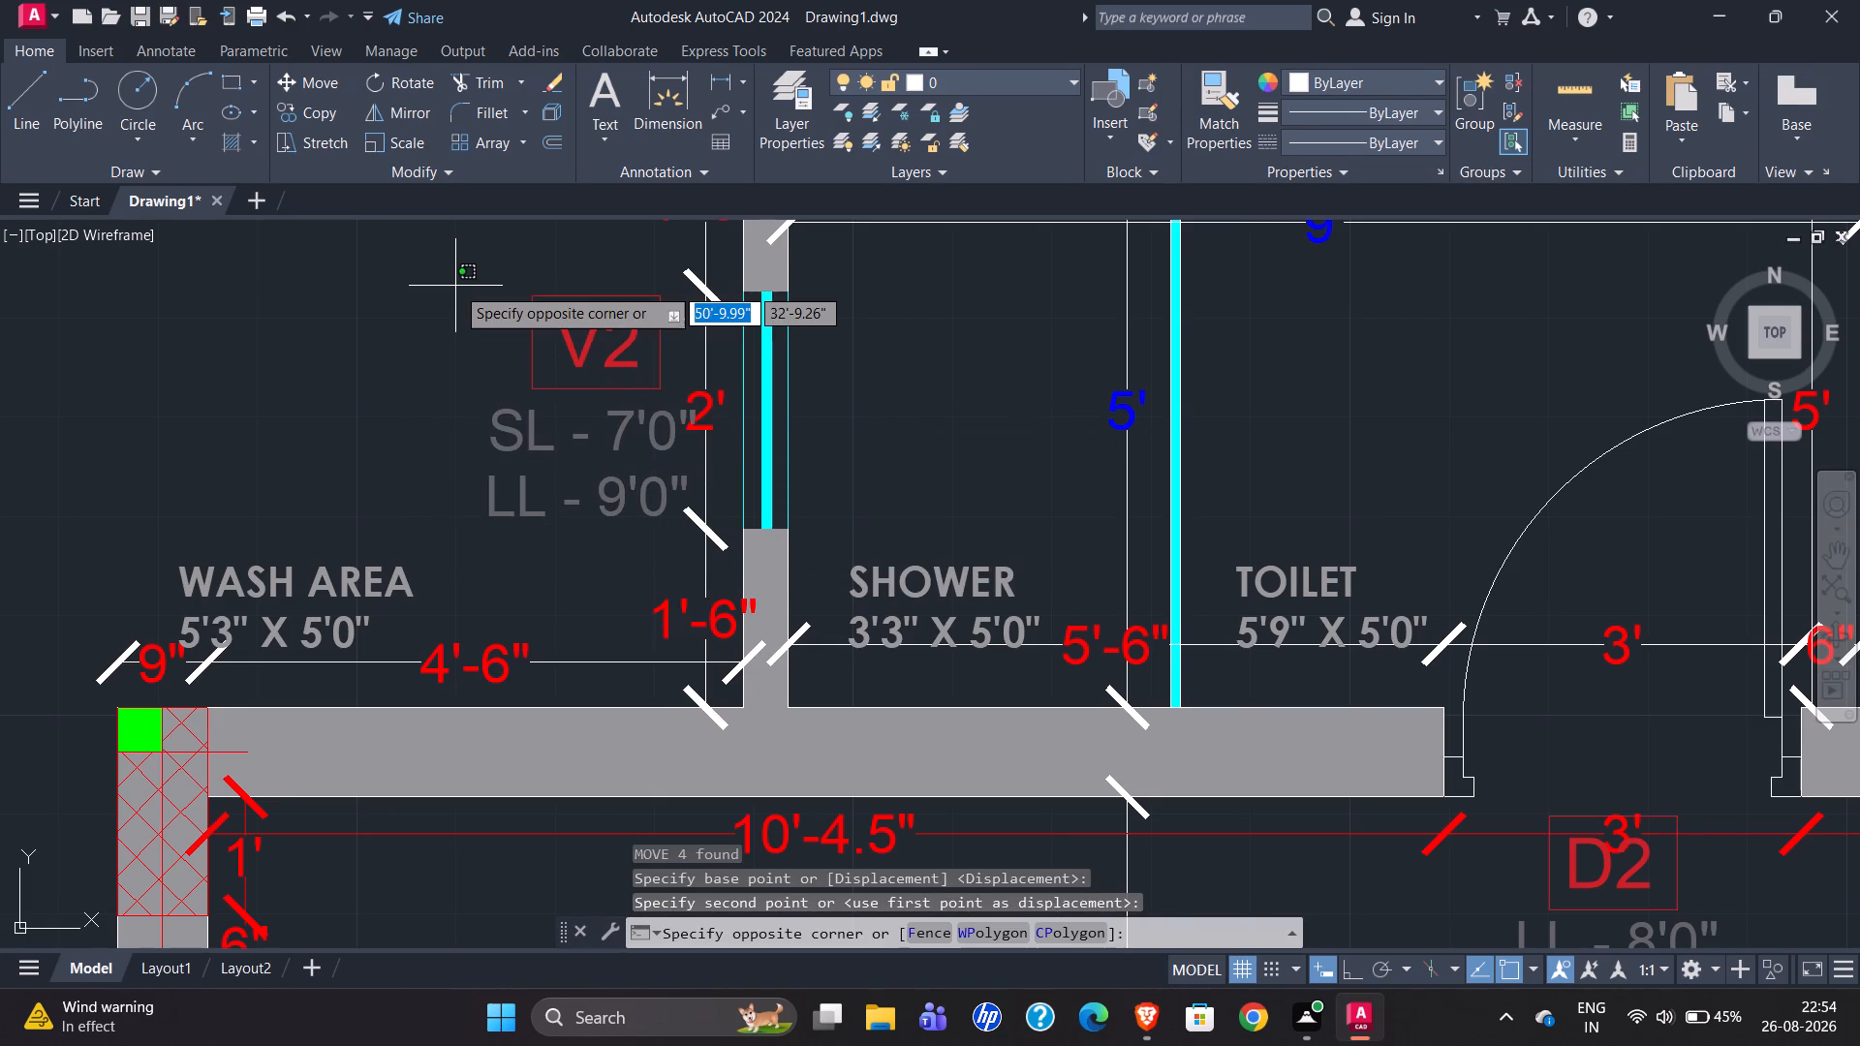
click(694, 545)
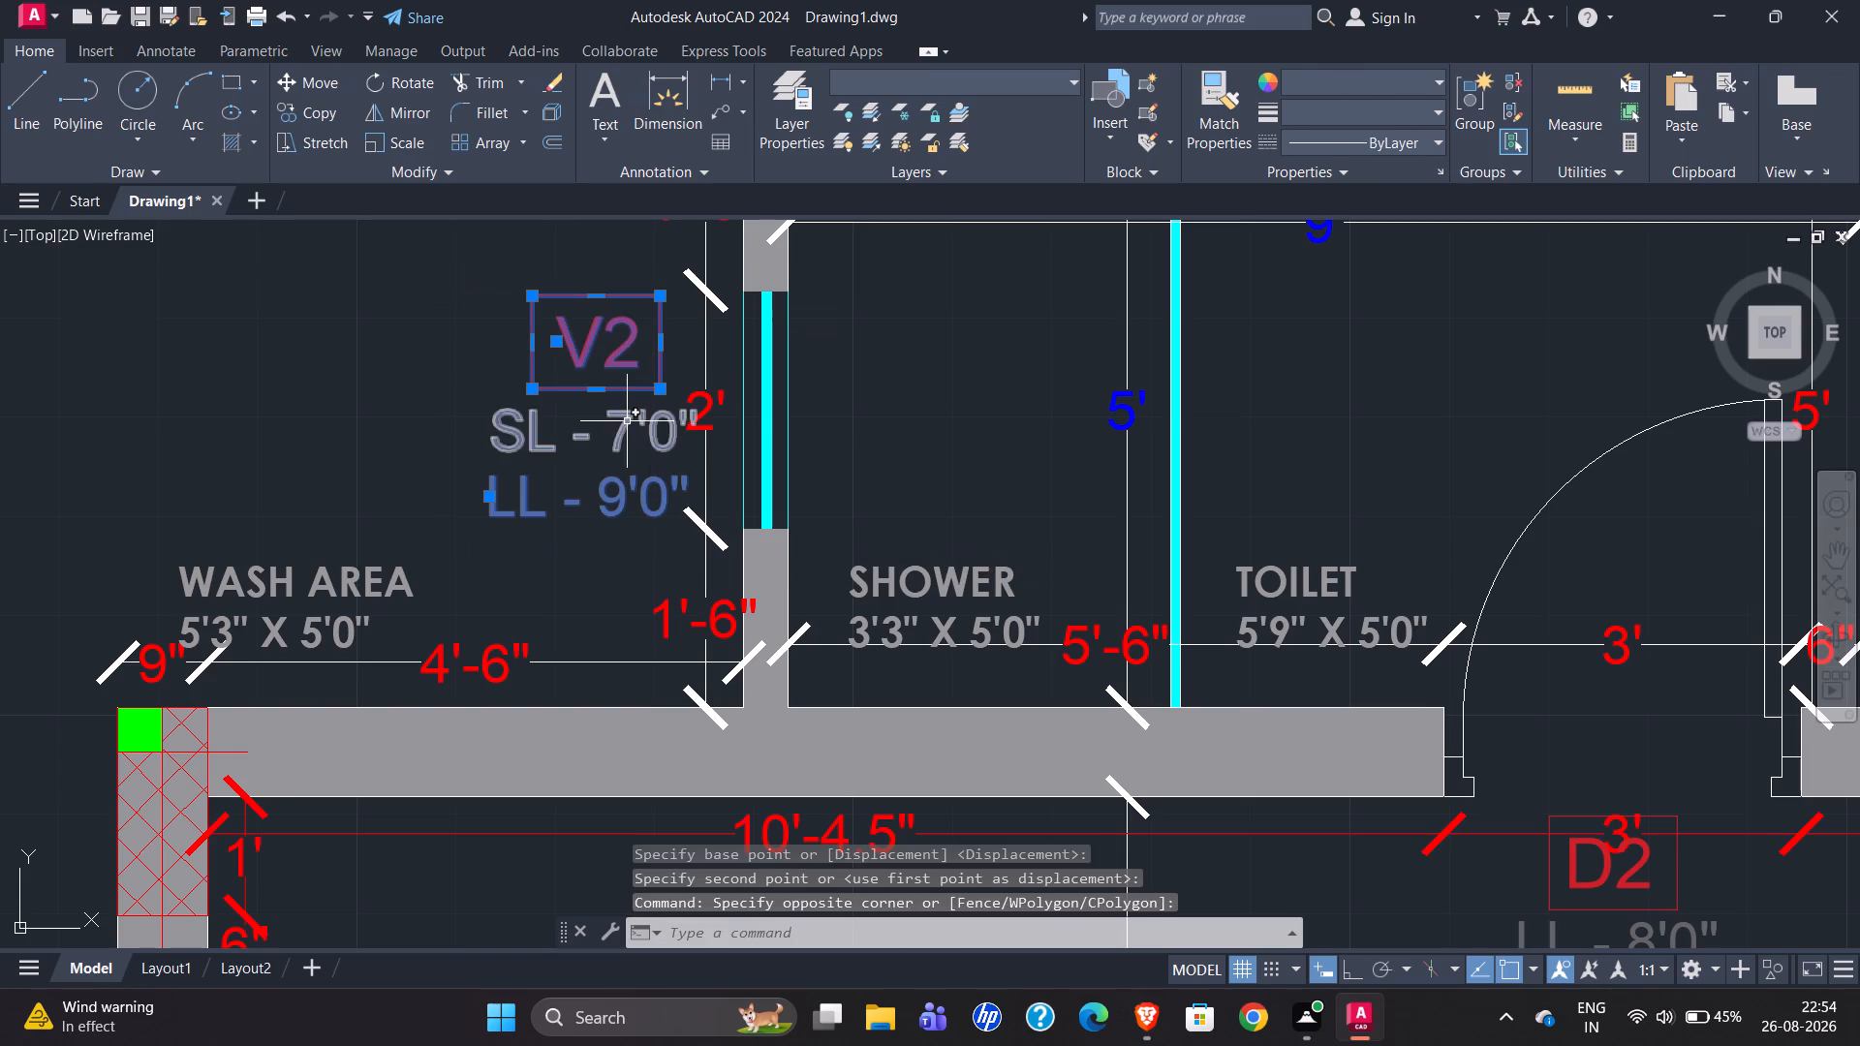
click(627, 421)
key(m)
key(Return)
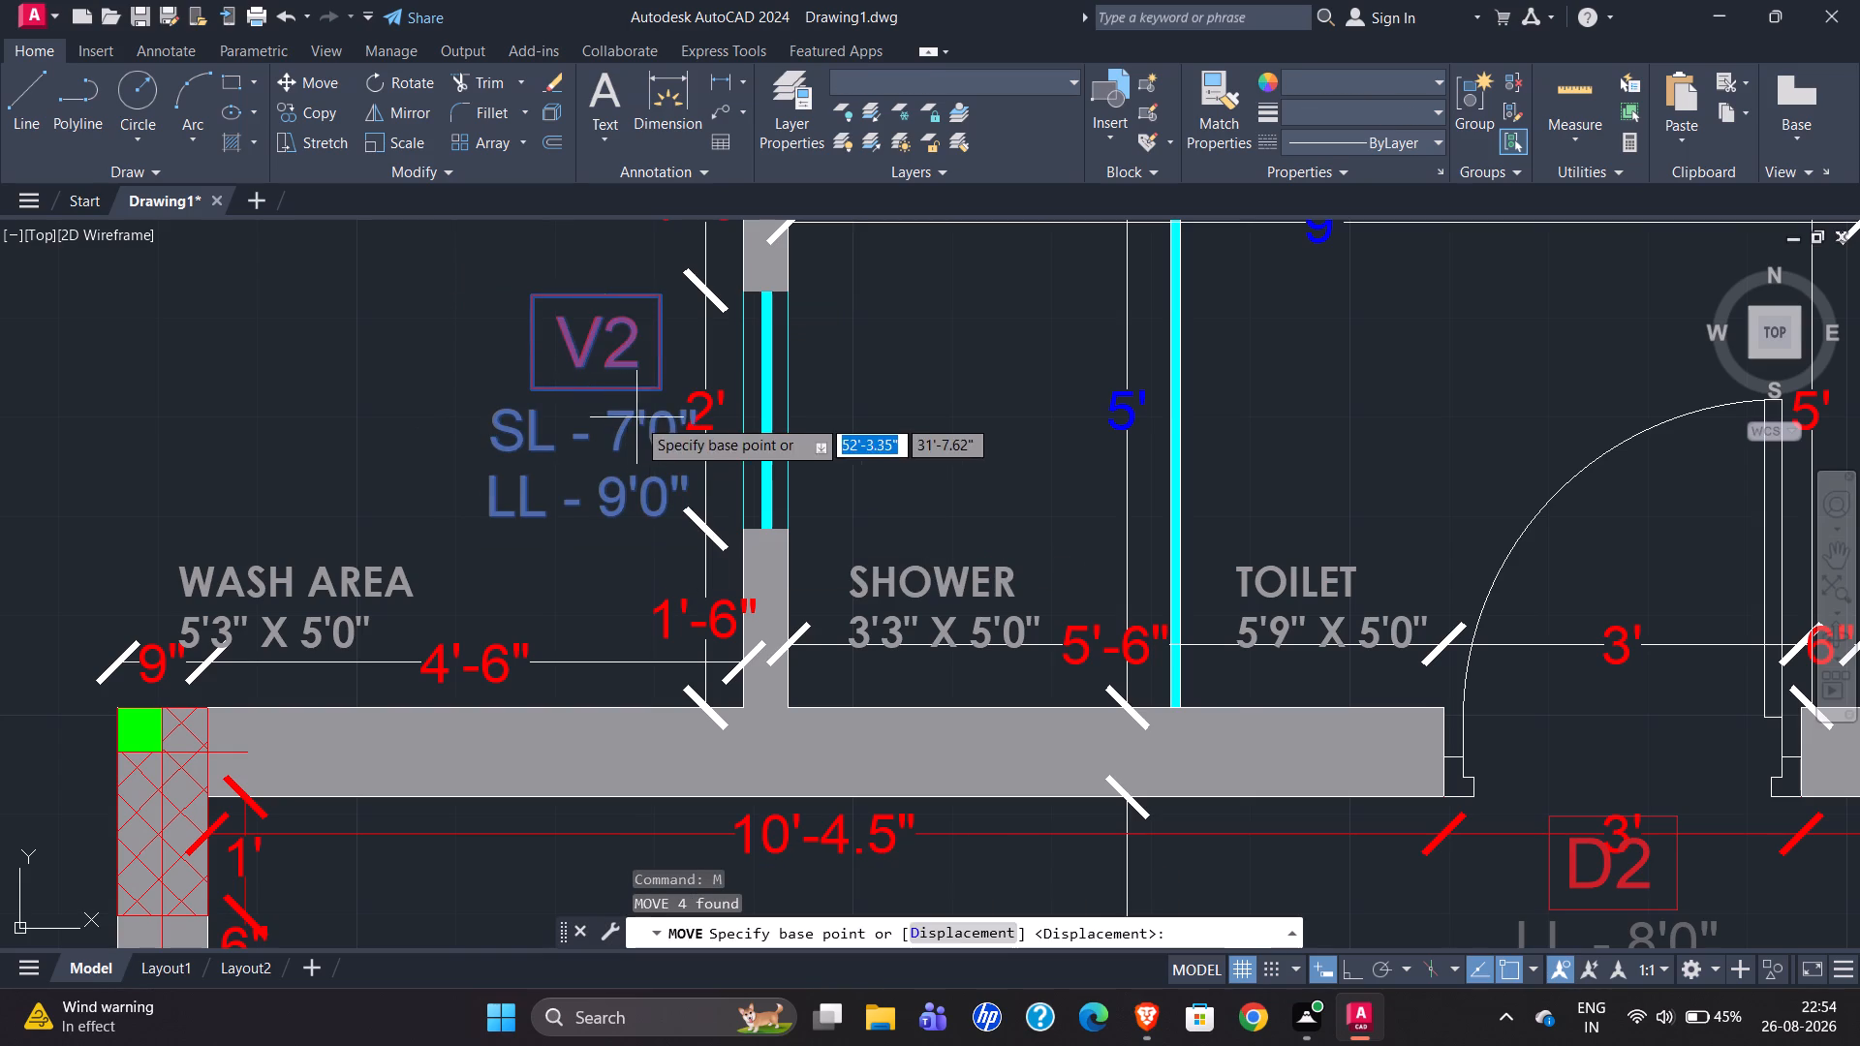
click(664, 389)
click(635, 388)
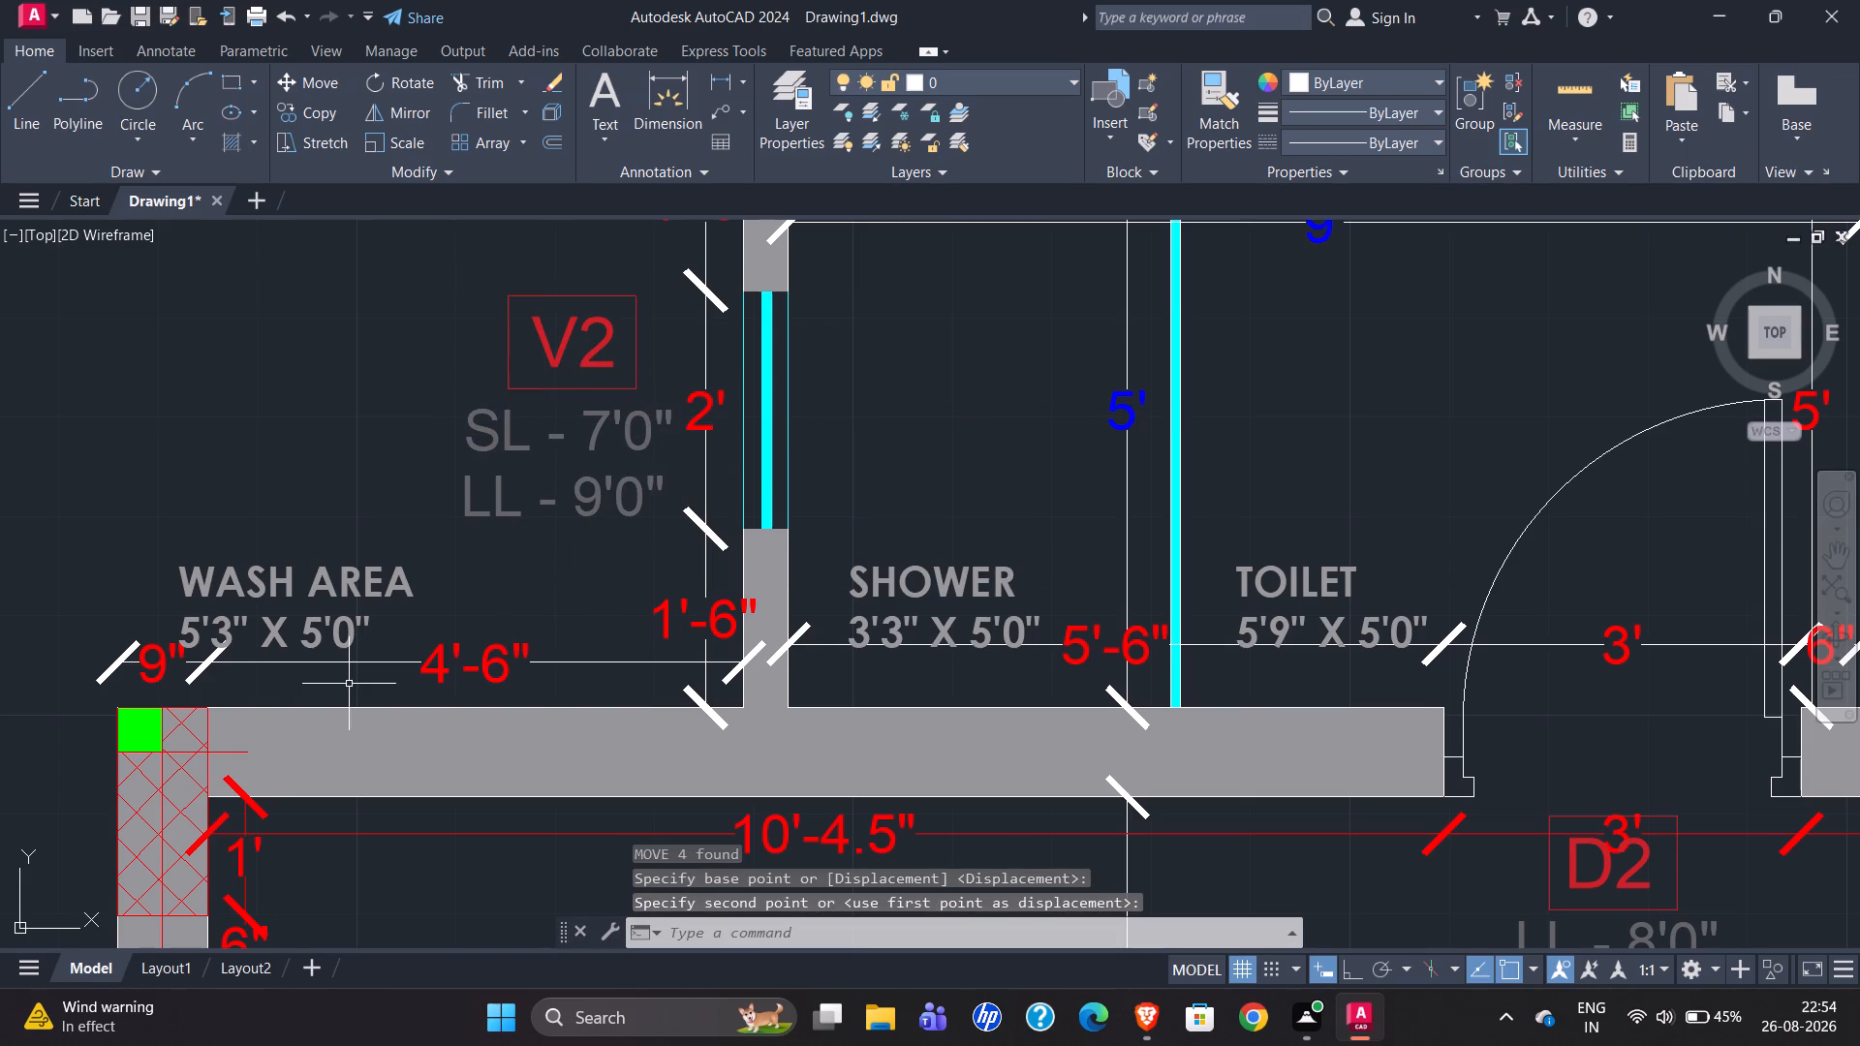
Move the WASH AREA, SHOWER and TOILET labels with their size texts together about 3.7" straight up, off the dimension lines.
scroll(277, 654, up, 1)
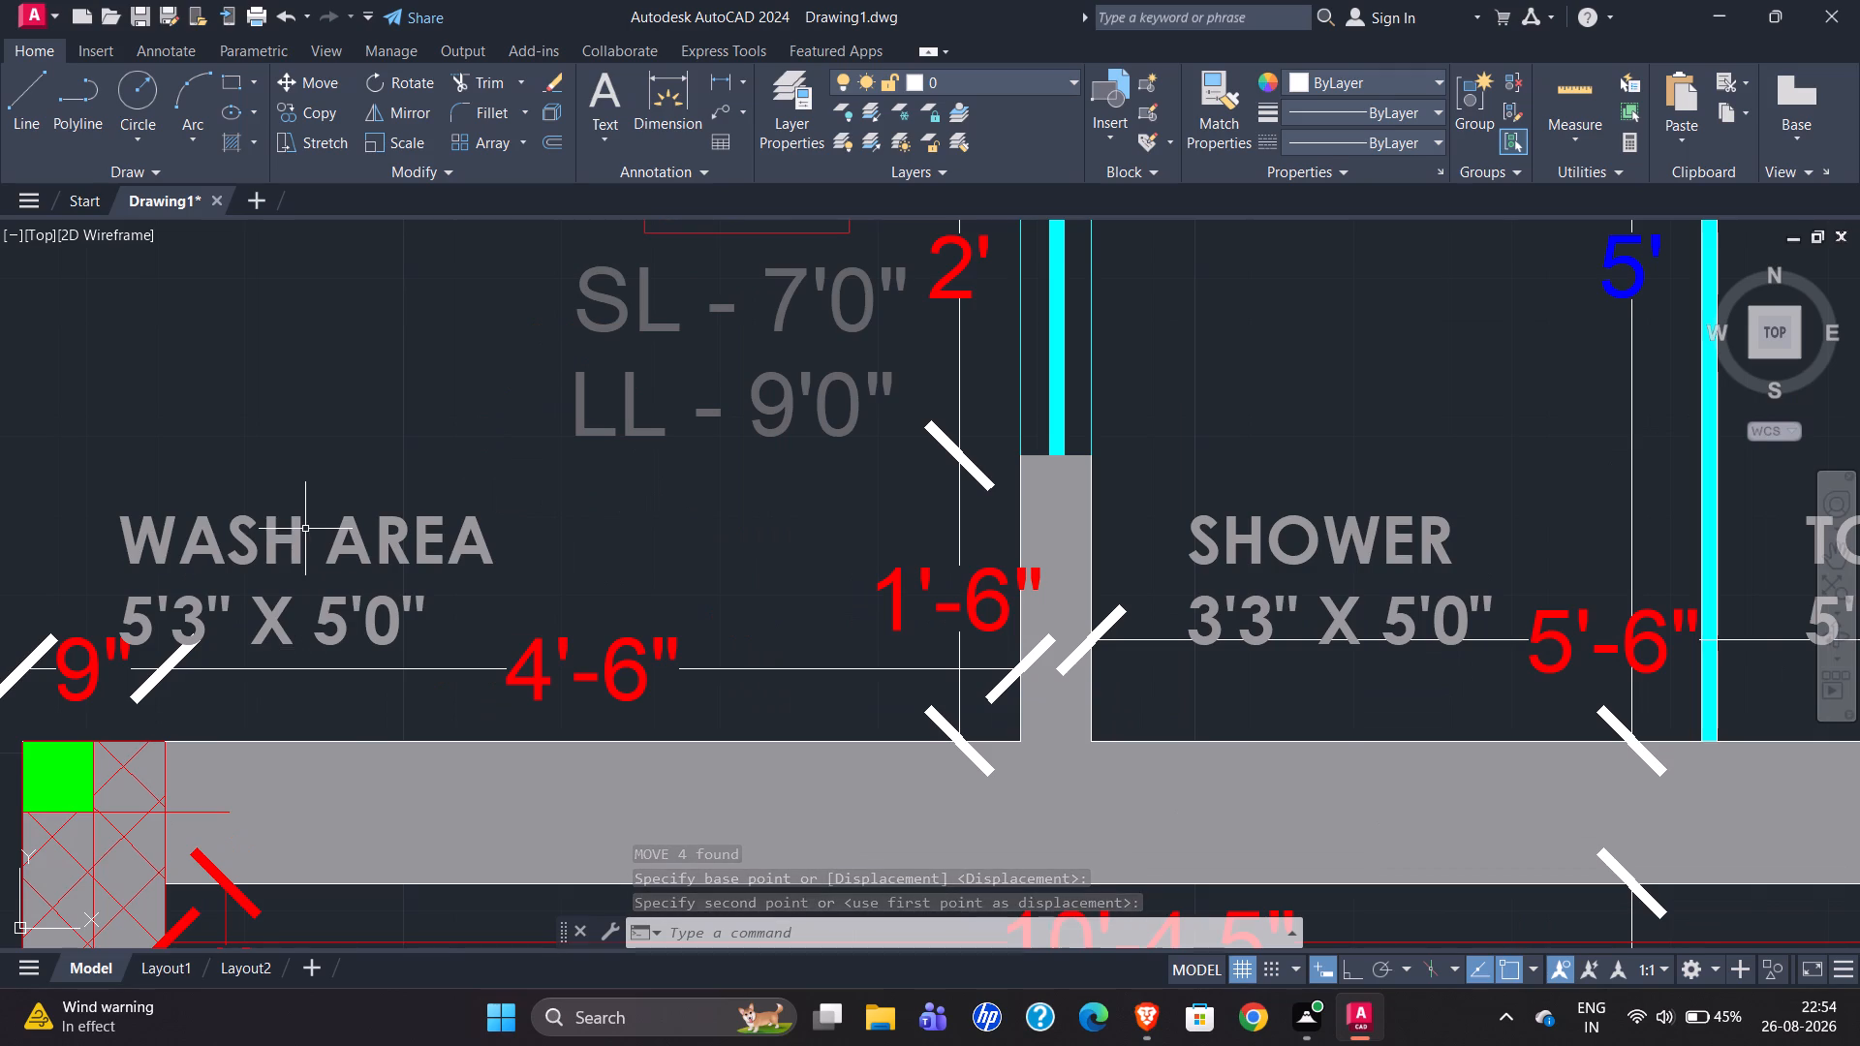
click(154, 530)
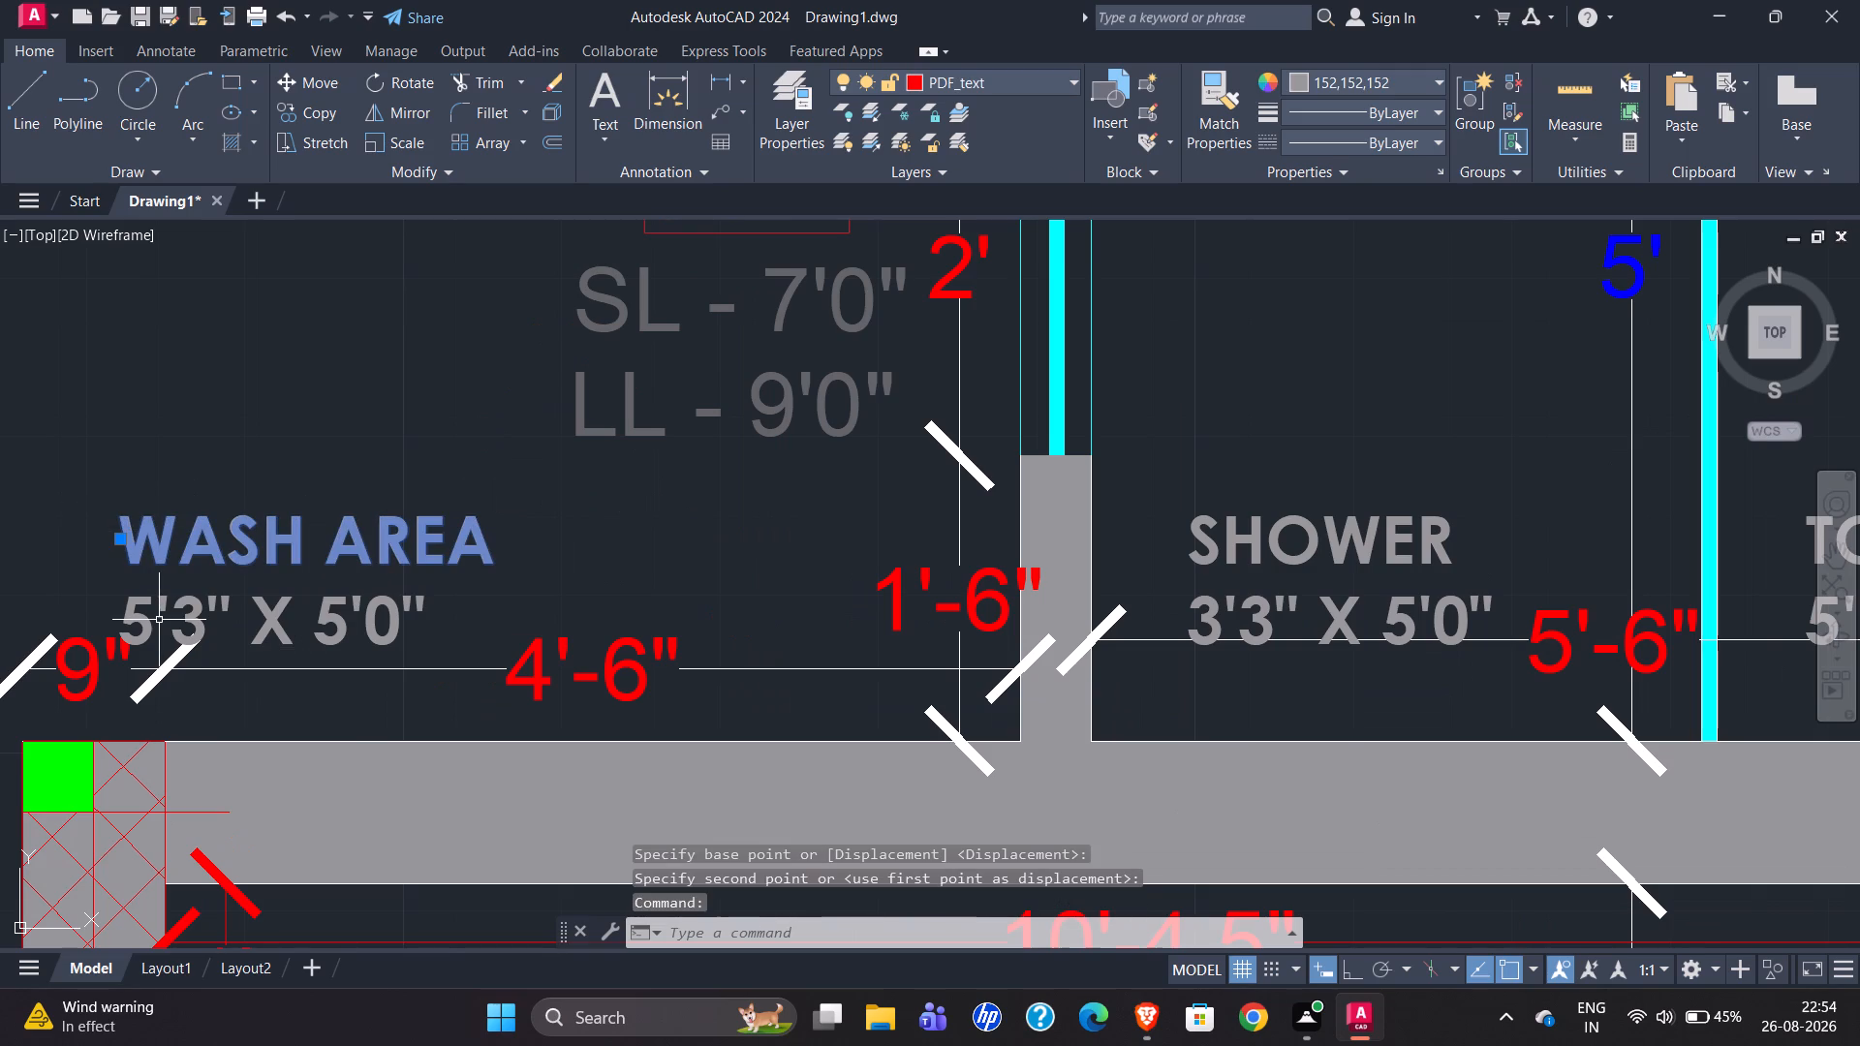
click(145, 612)
click(1331, 540)
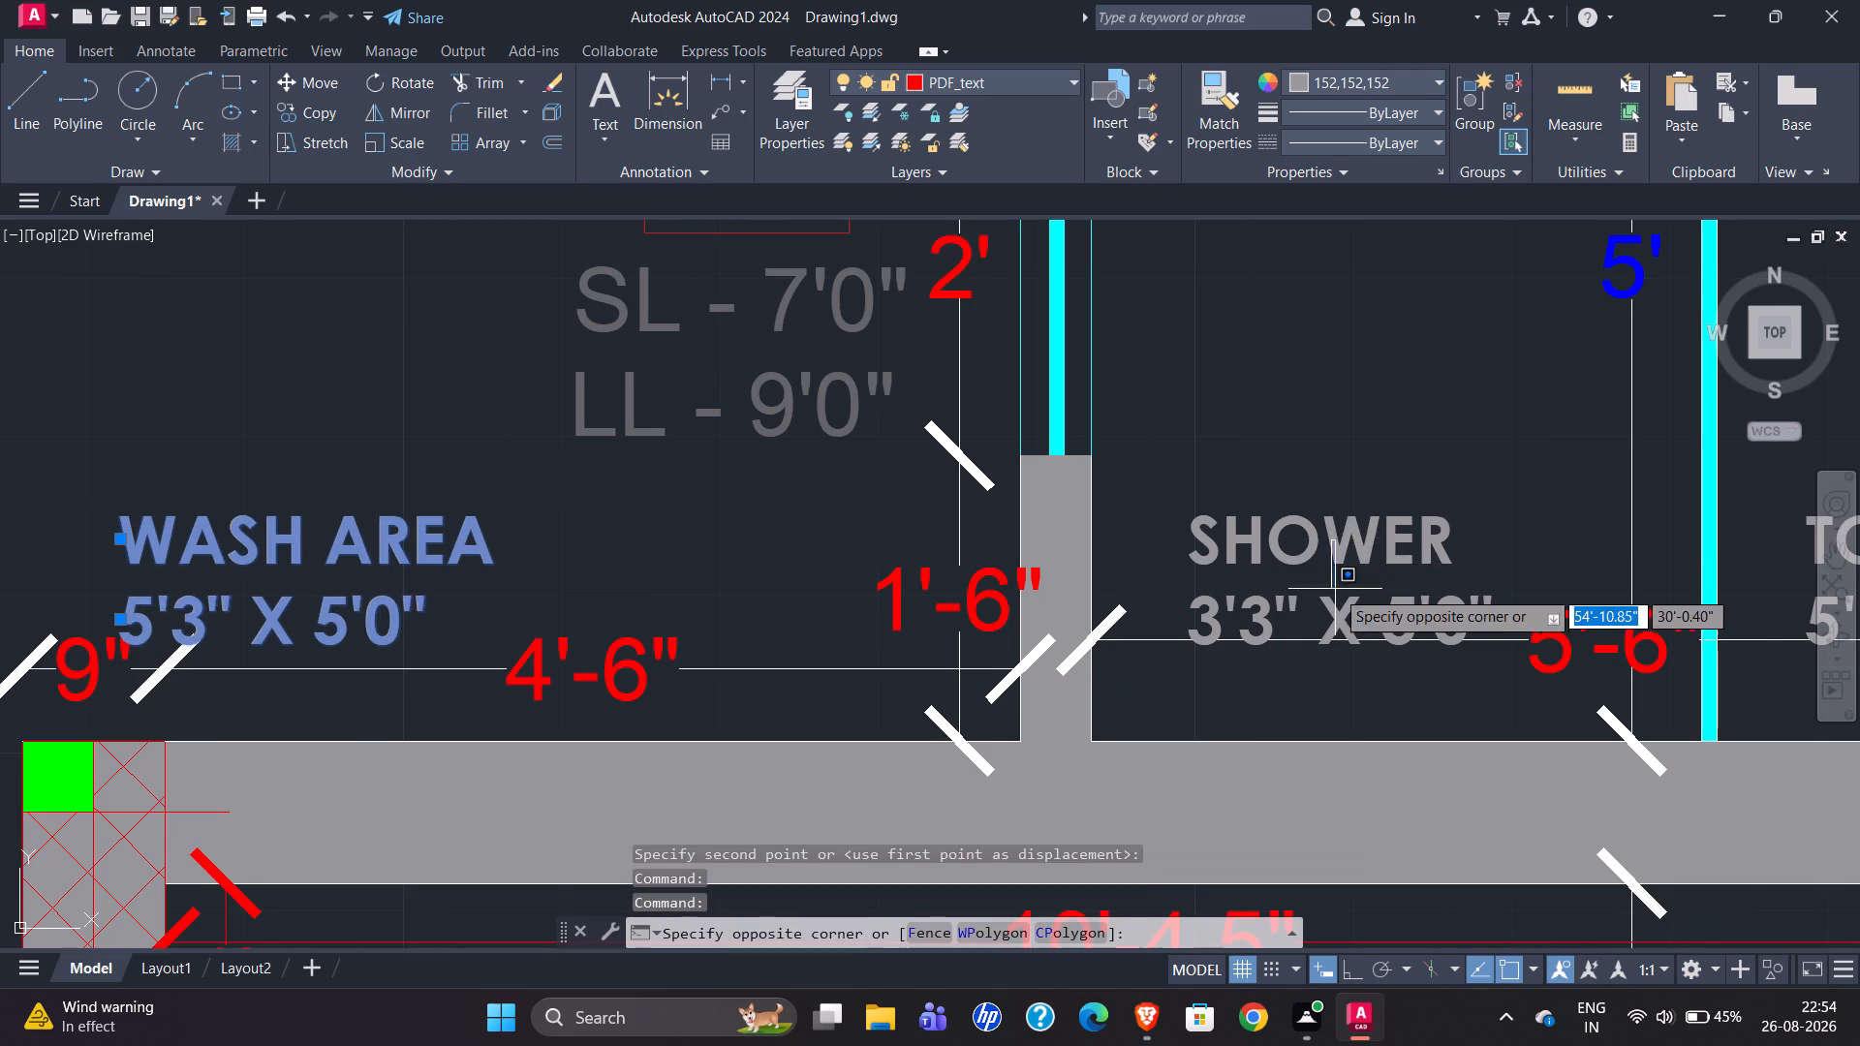
double_click(1159, 489)
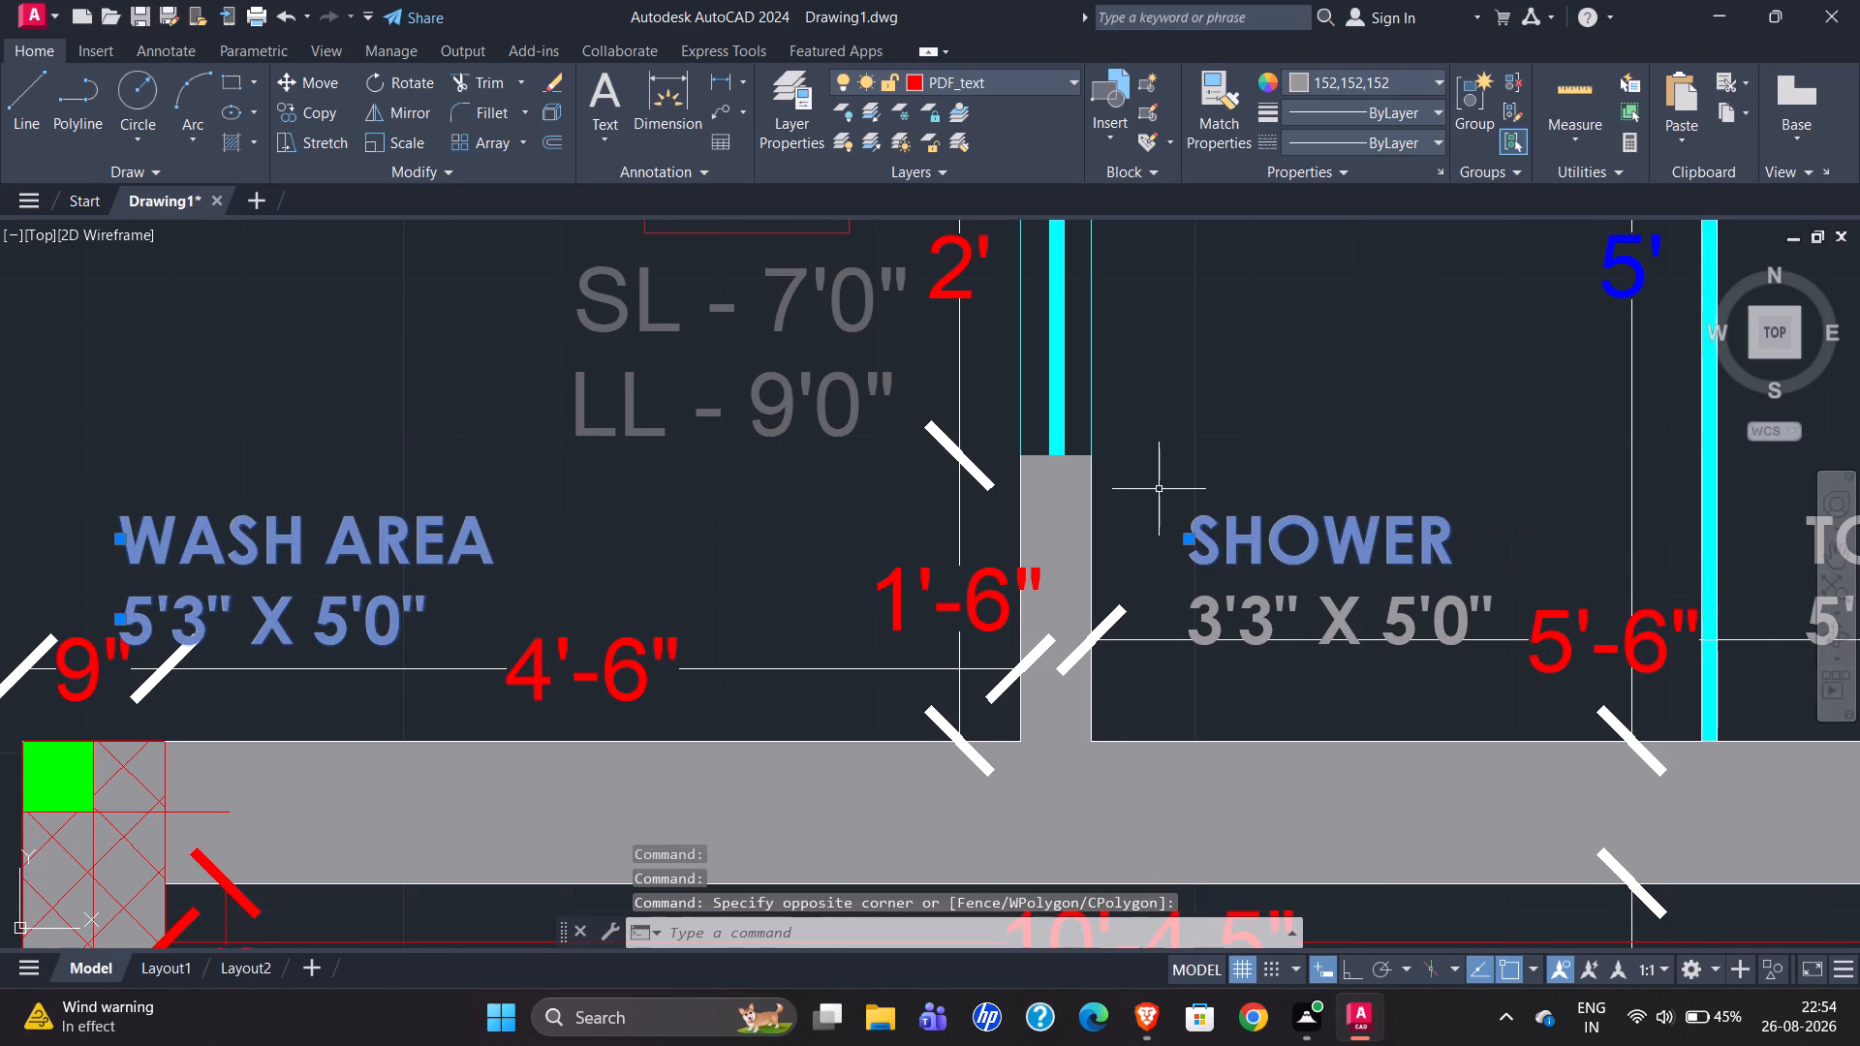
click(1262, 613)
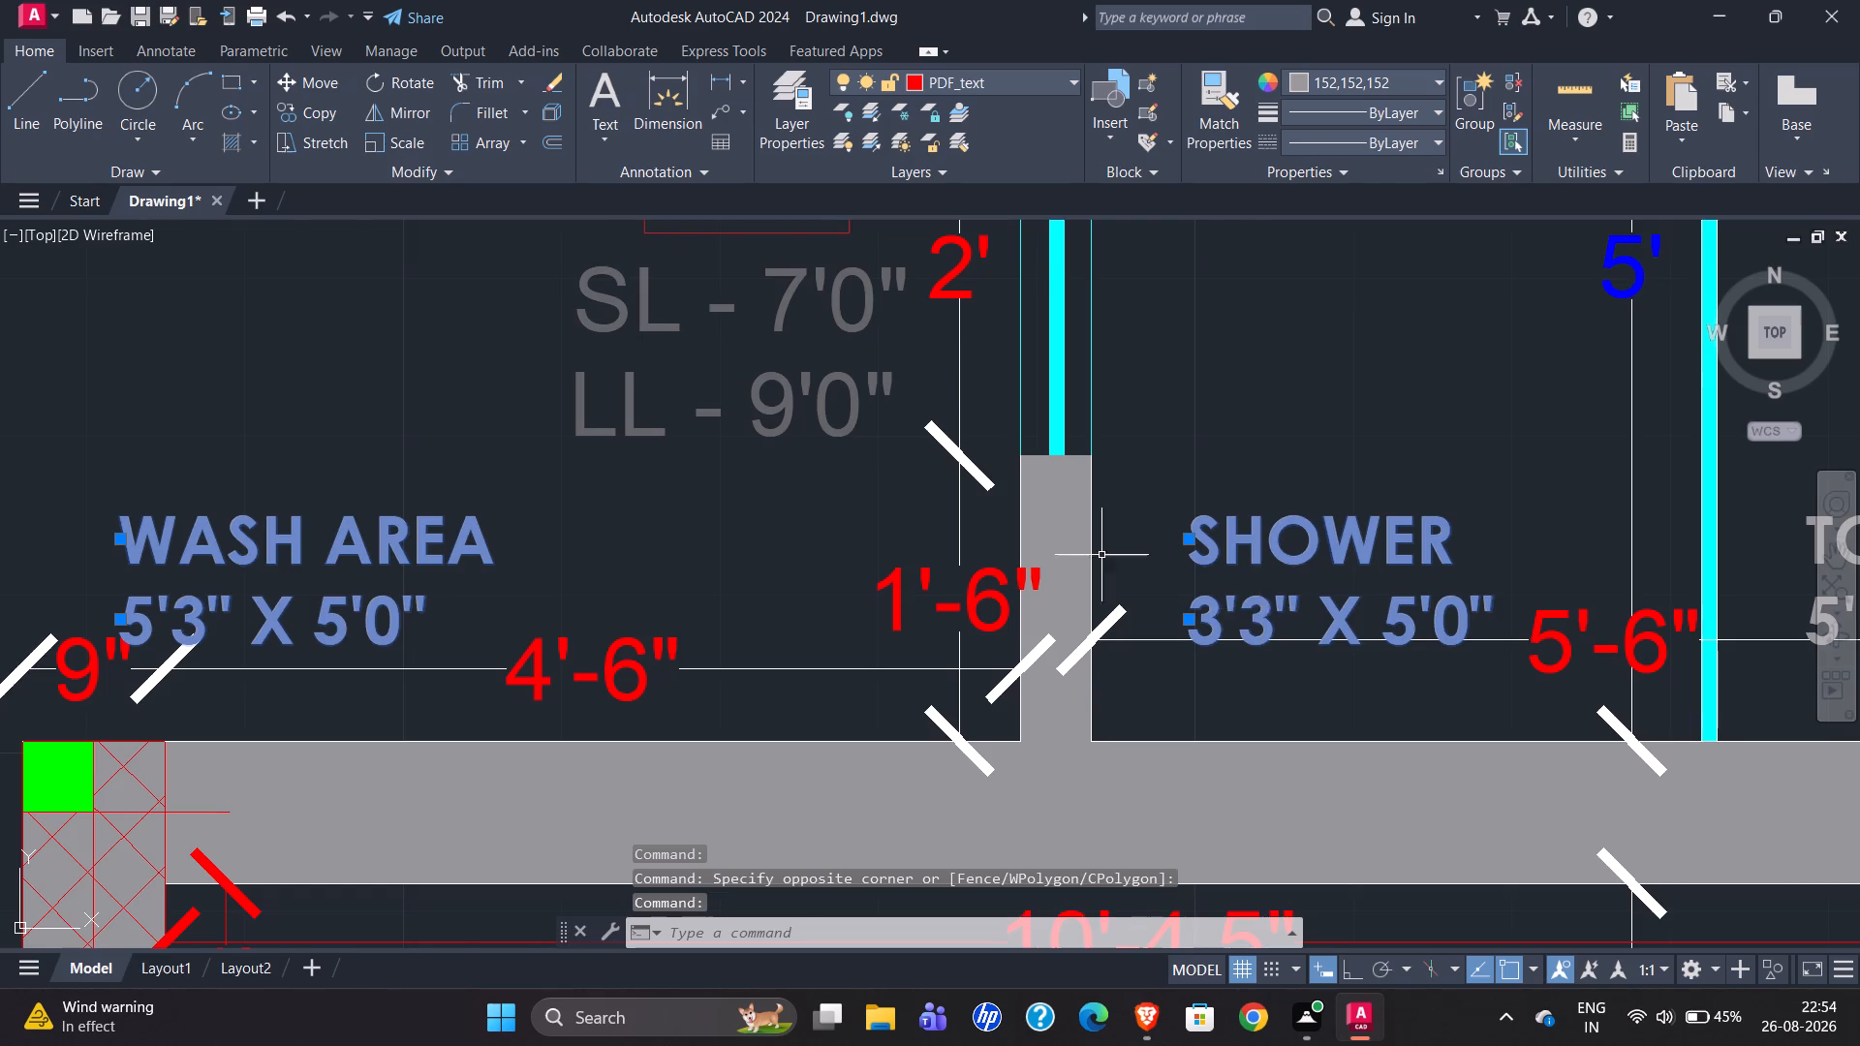
scroll(953, 518, down, 2)
scroll(1361, 573, up, 1)
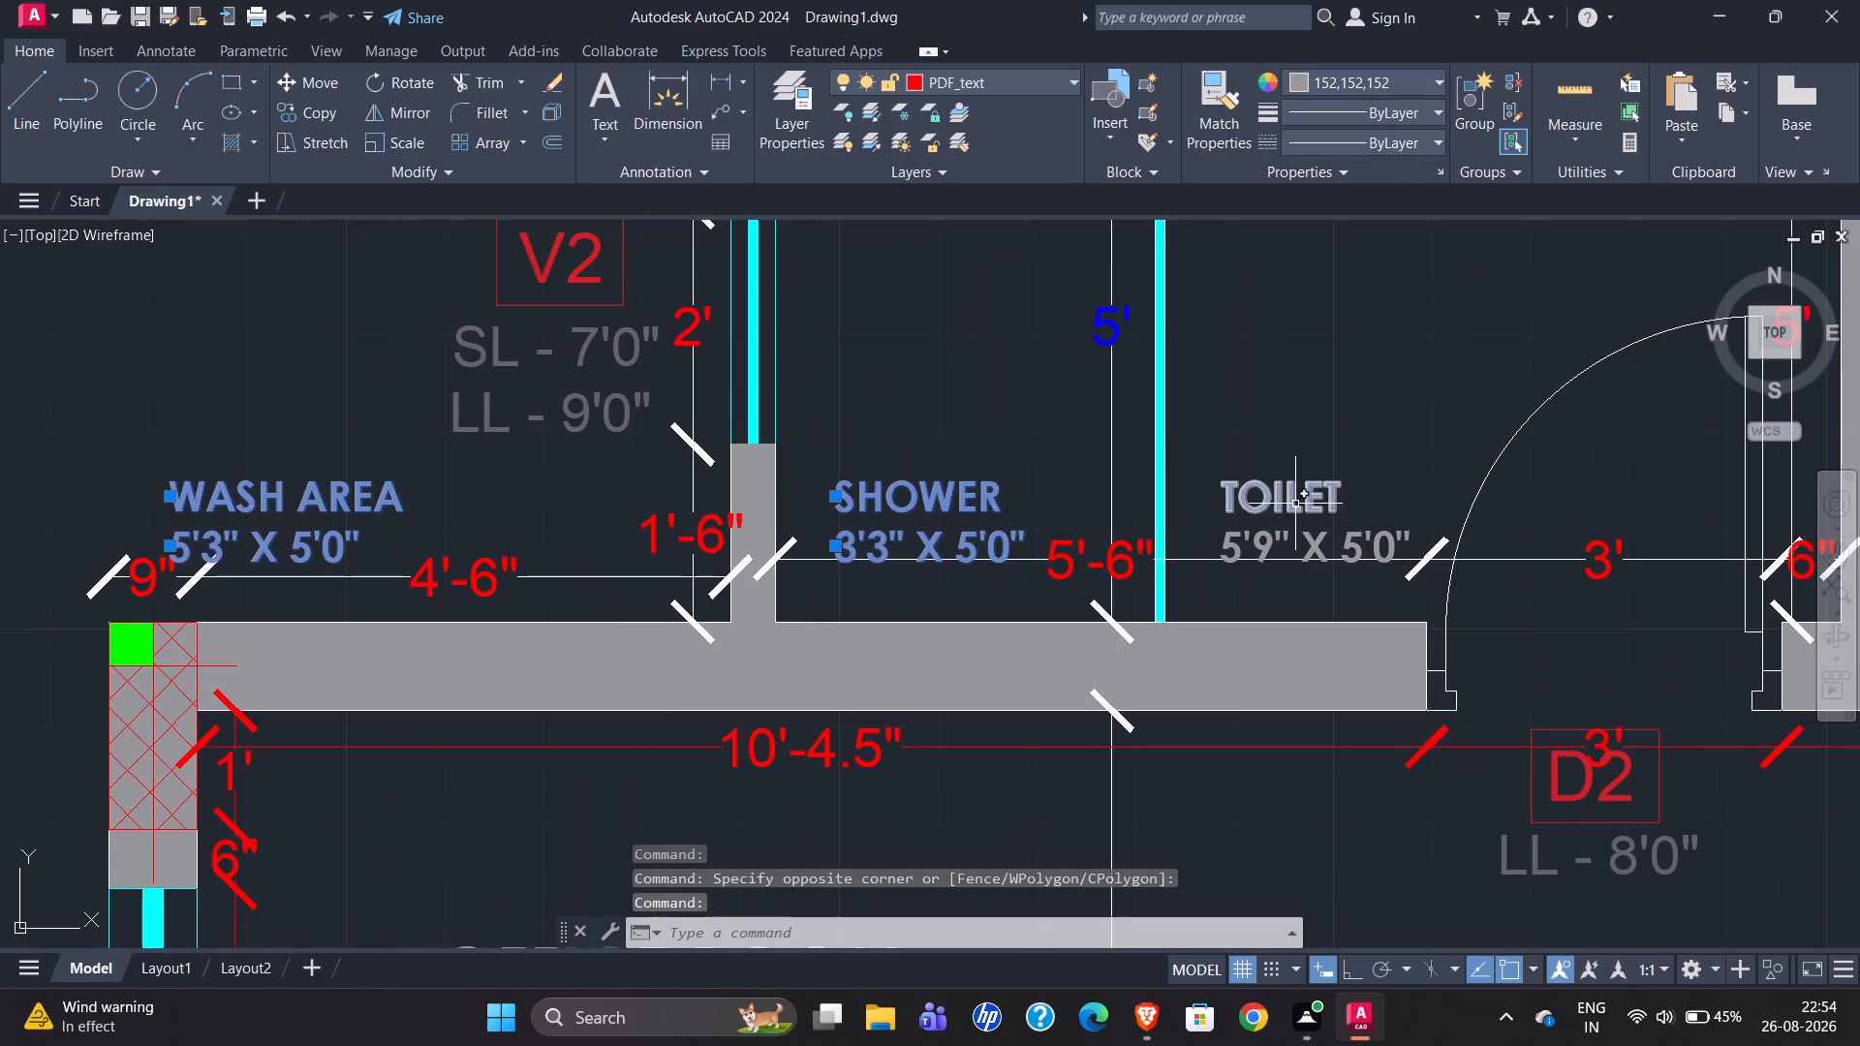
click(1294, 504)
click(1272, 535)
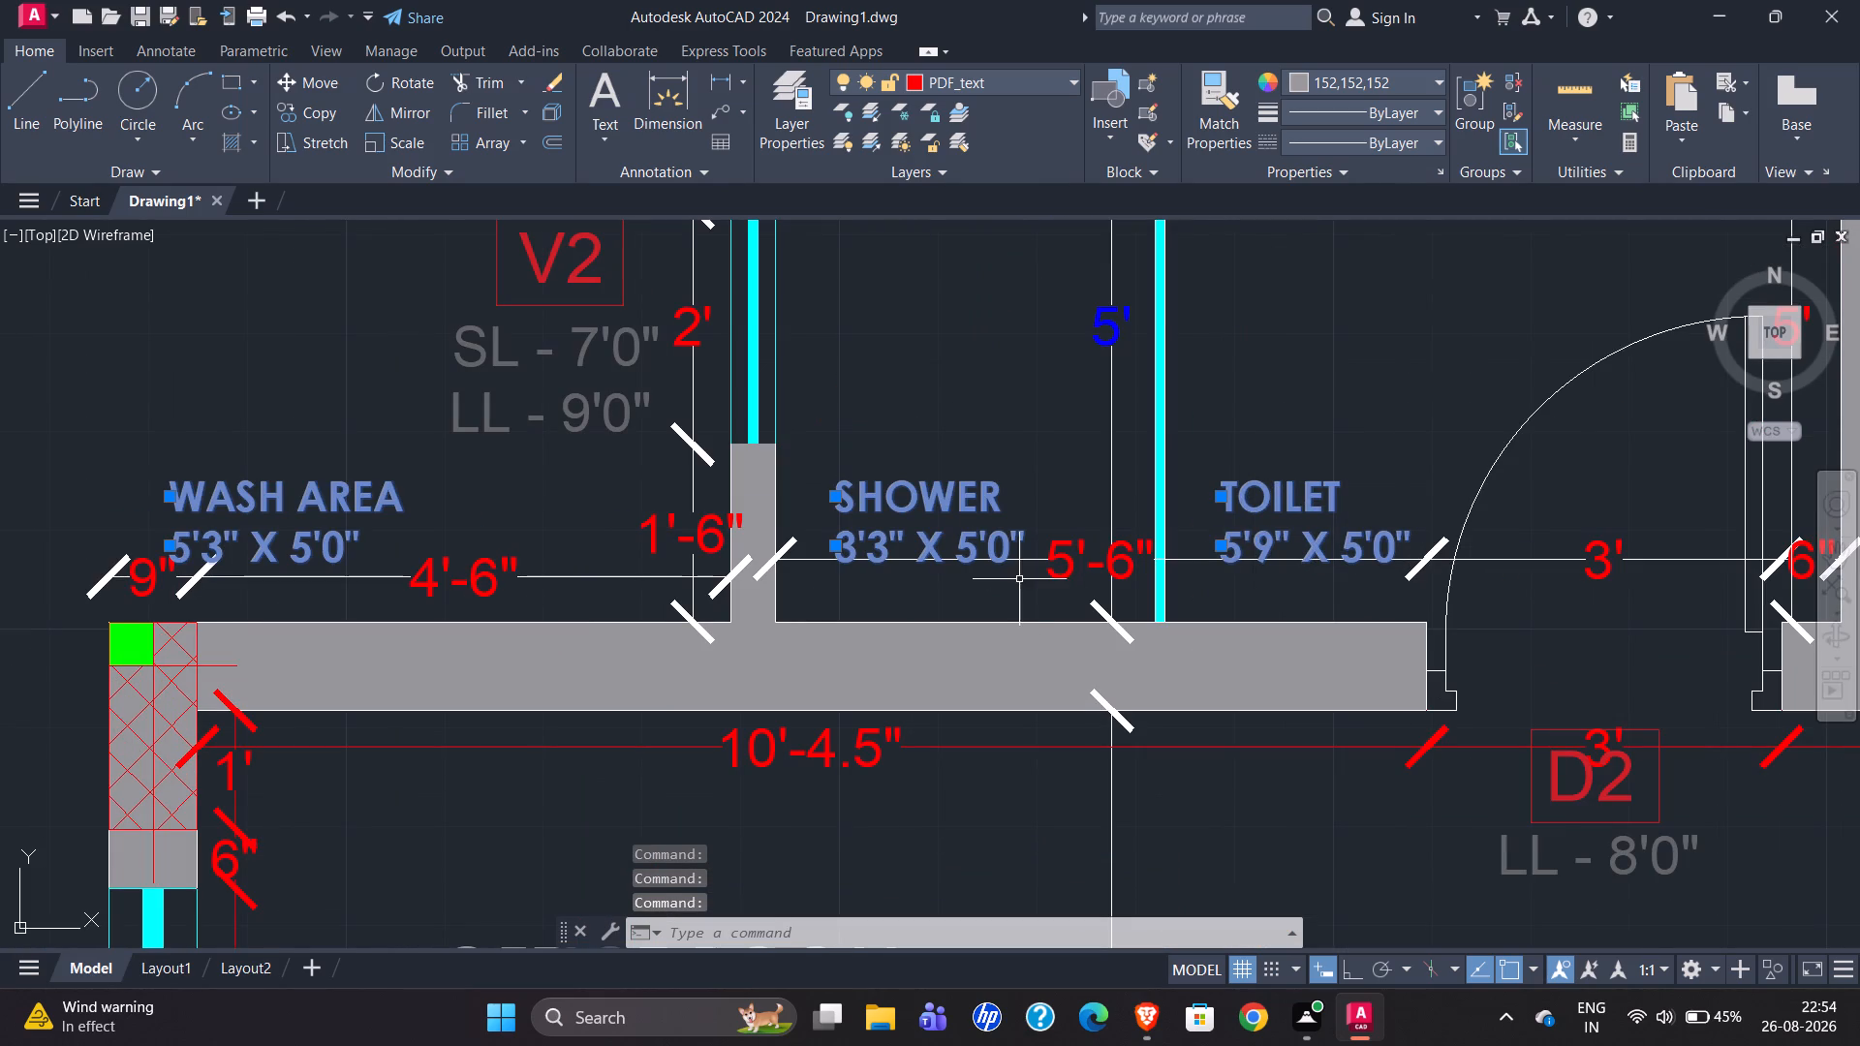
key(m)
key(Return)
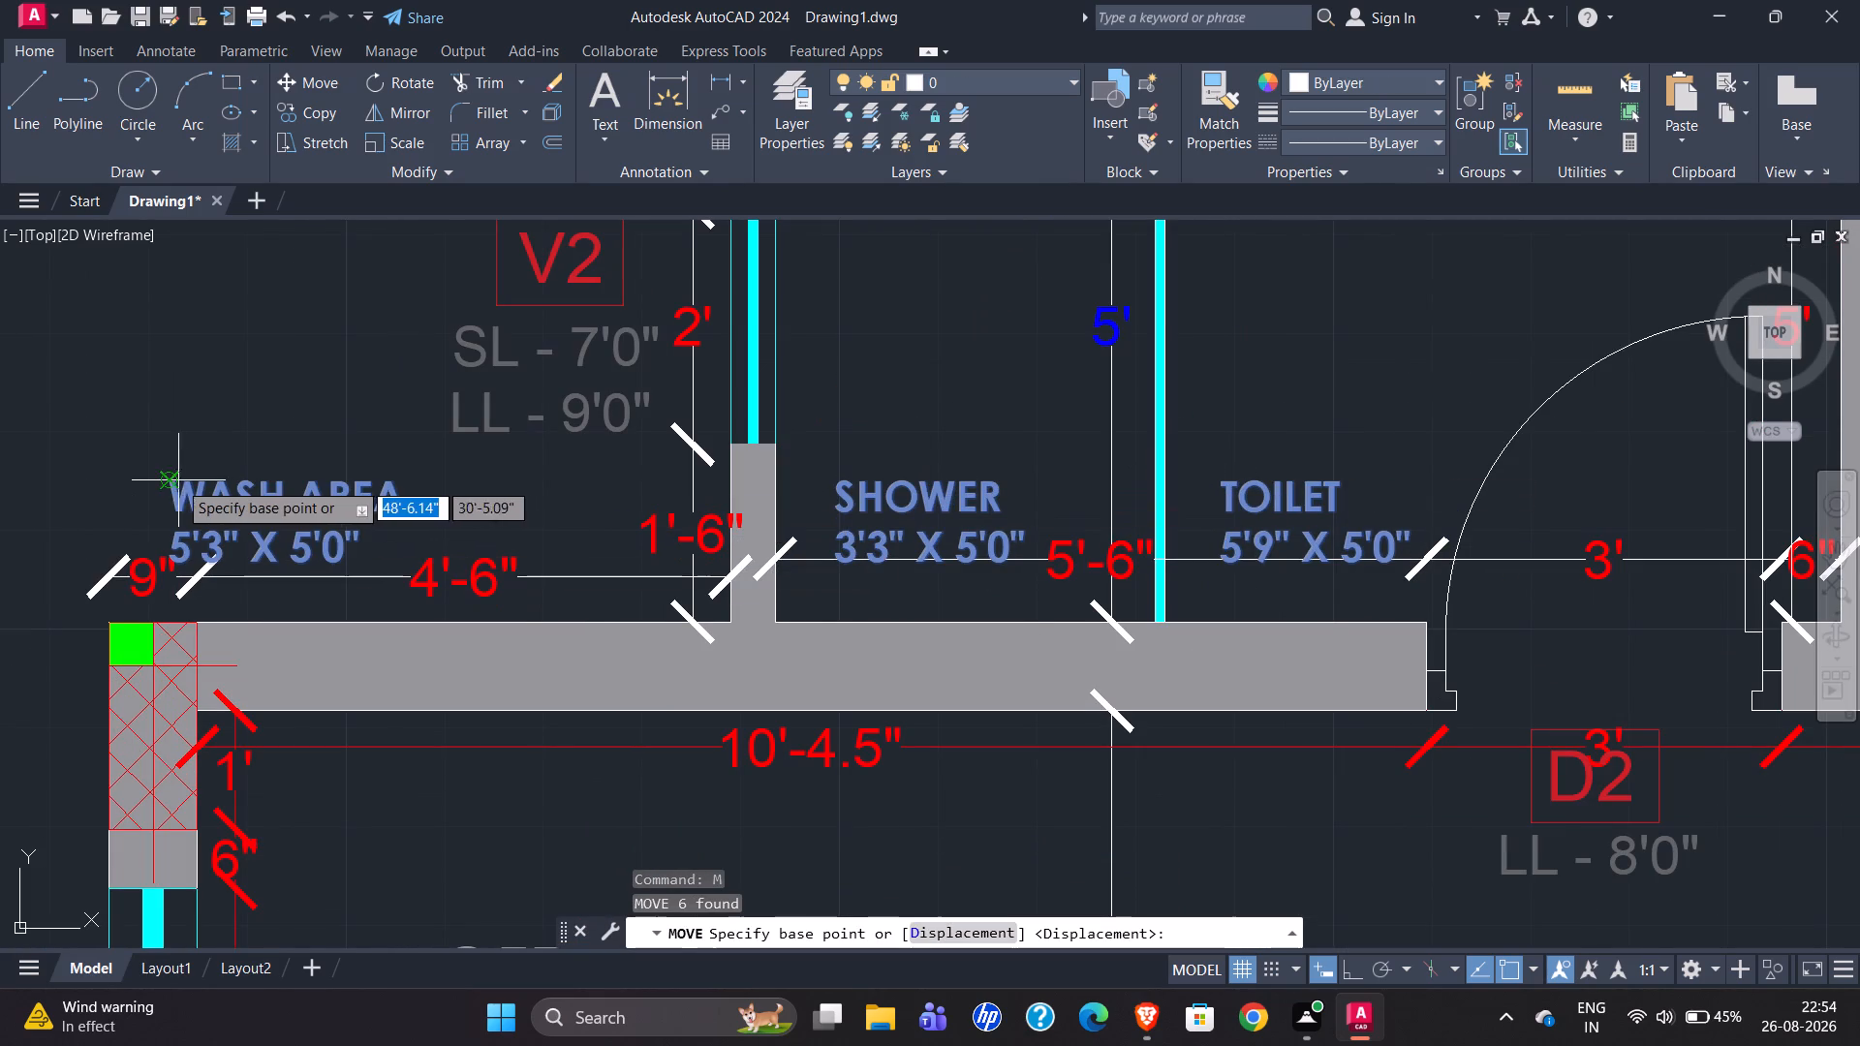
click(170, 480)
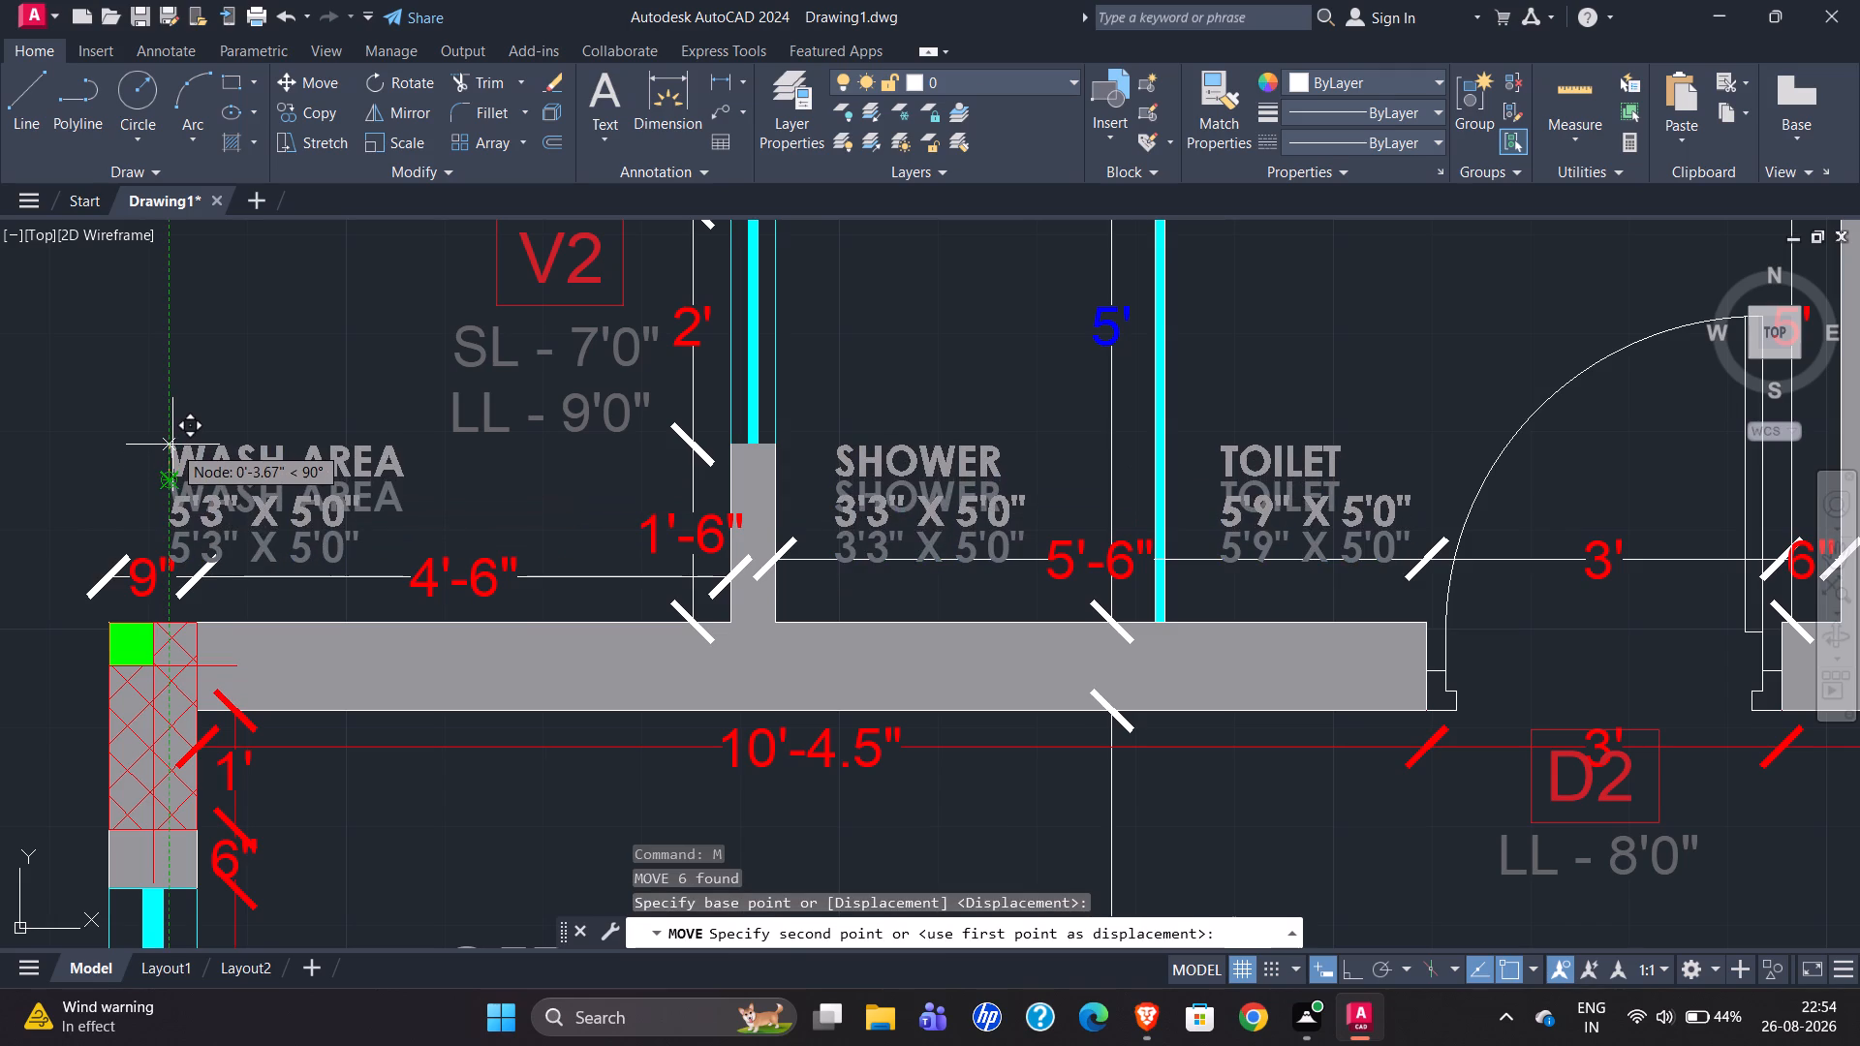
click(172, 445)
Compare the label positions around the wash area, shower, toilet and lift with the reference plan.
scroll(222, 566, down, 2)
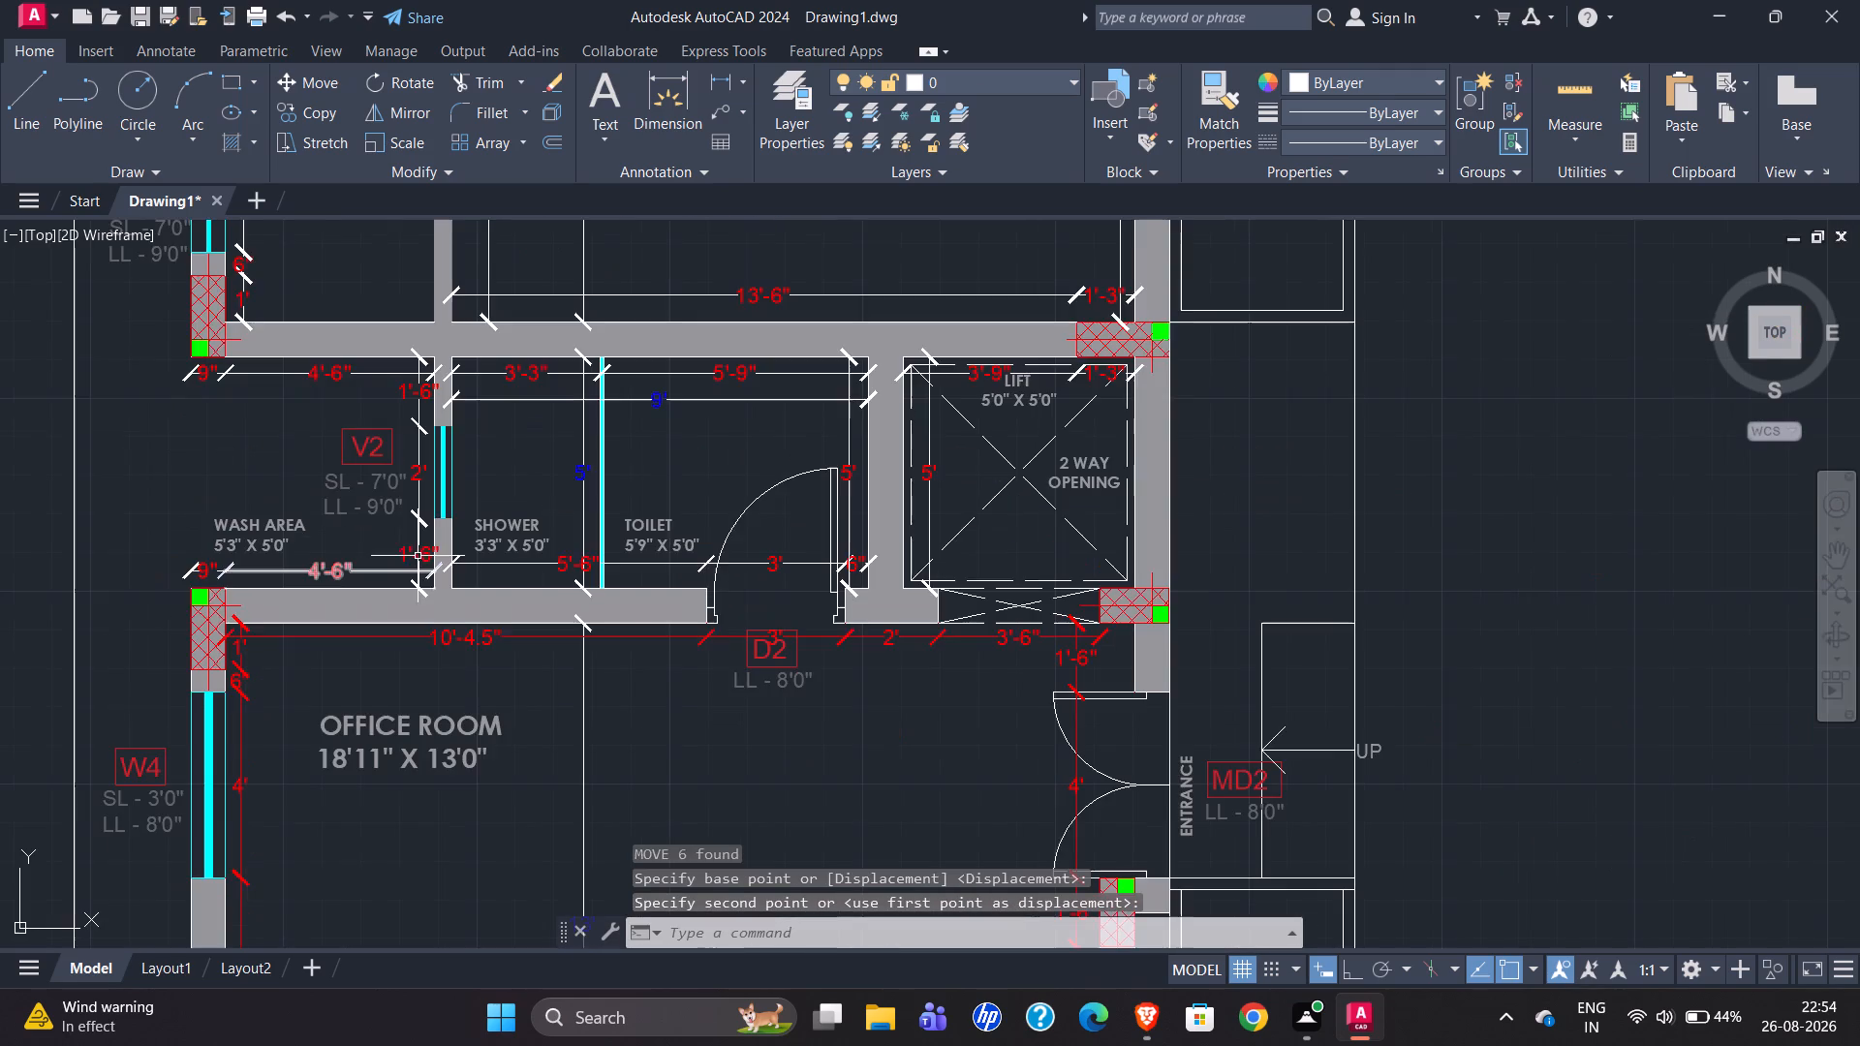
scroll(738, 576, down, 2)
scroll(831, 573, down, 2)
scroll(574, 576, down, 2)
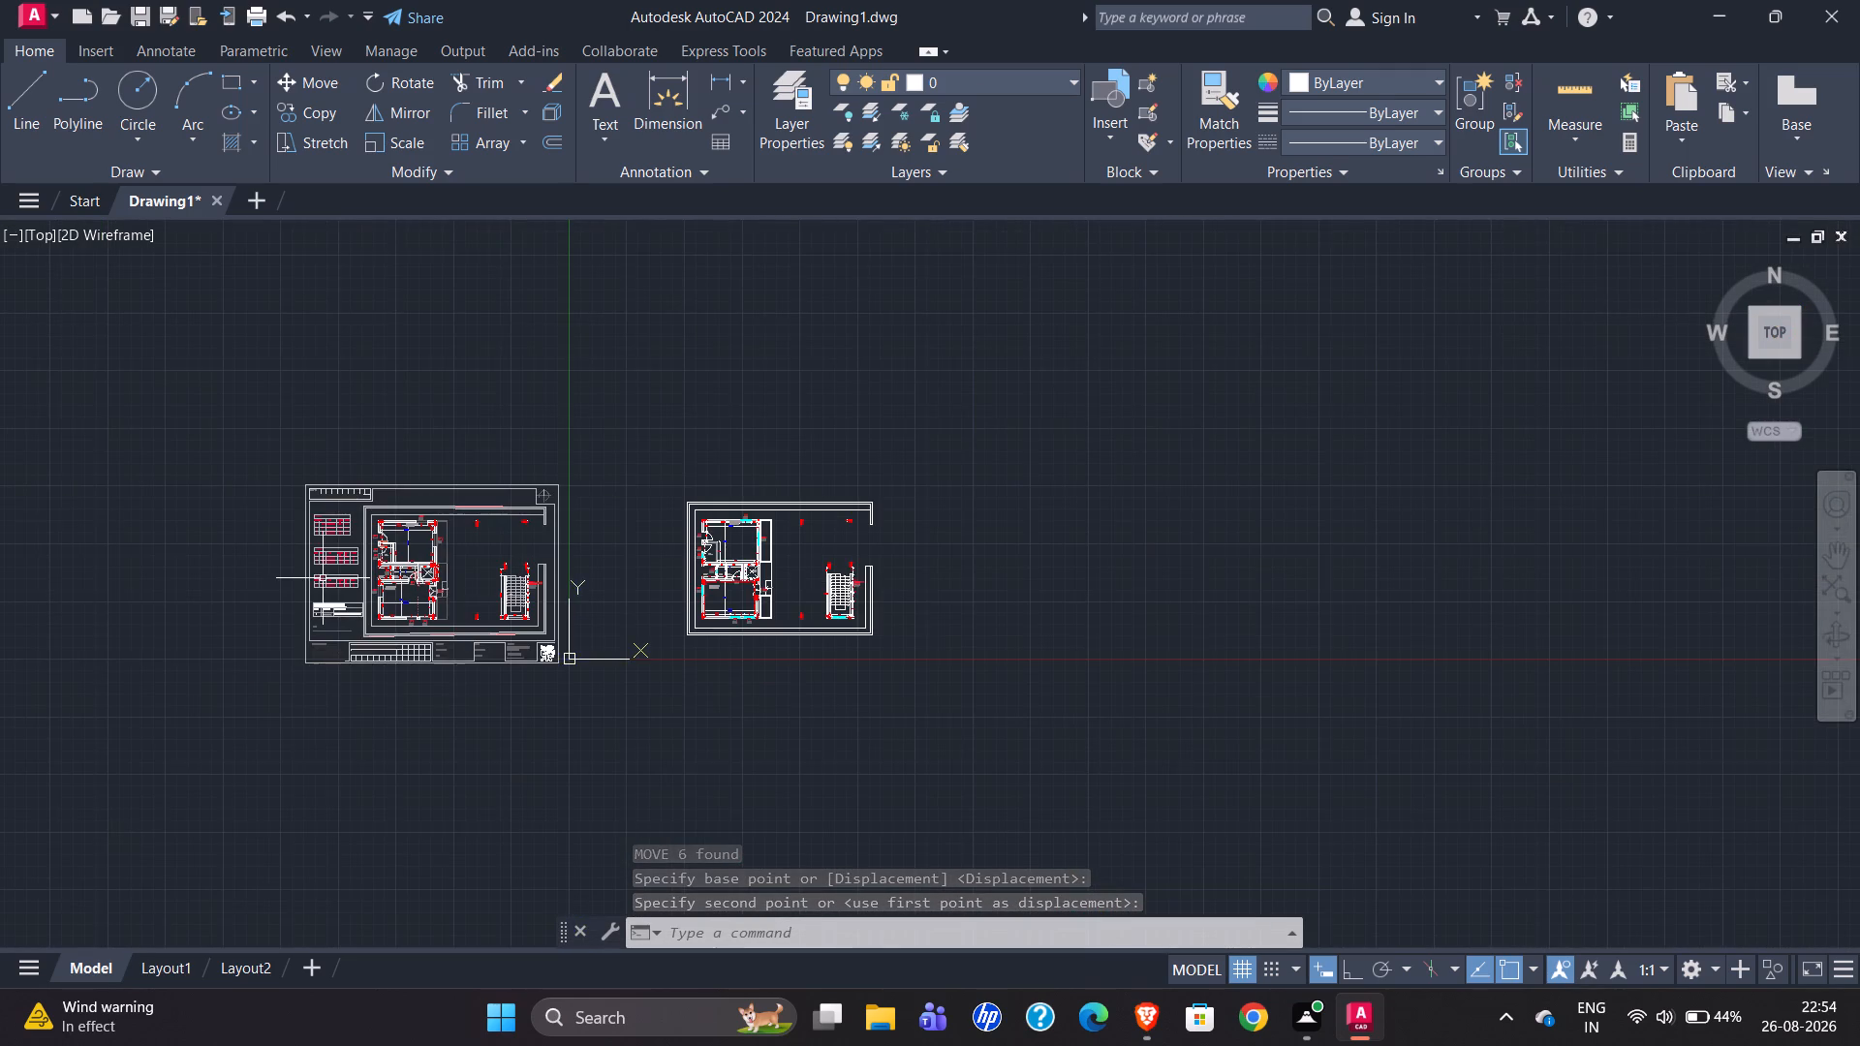
scroll(323, 577, up, 4)
scroll(685, 603, up, 2)
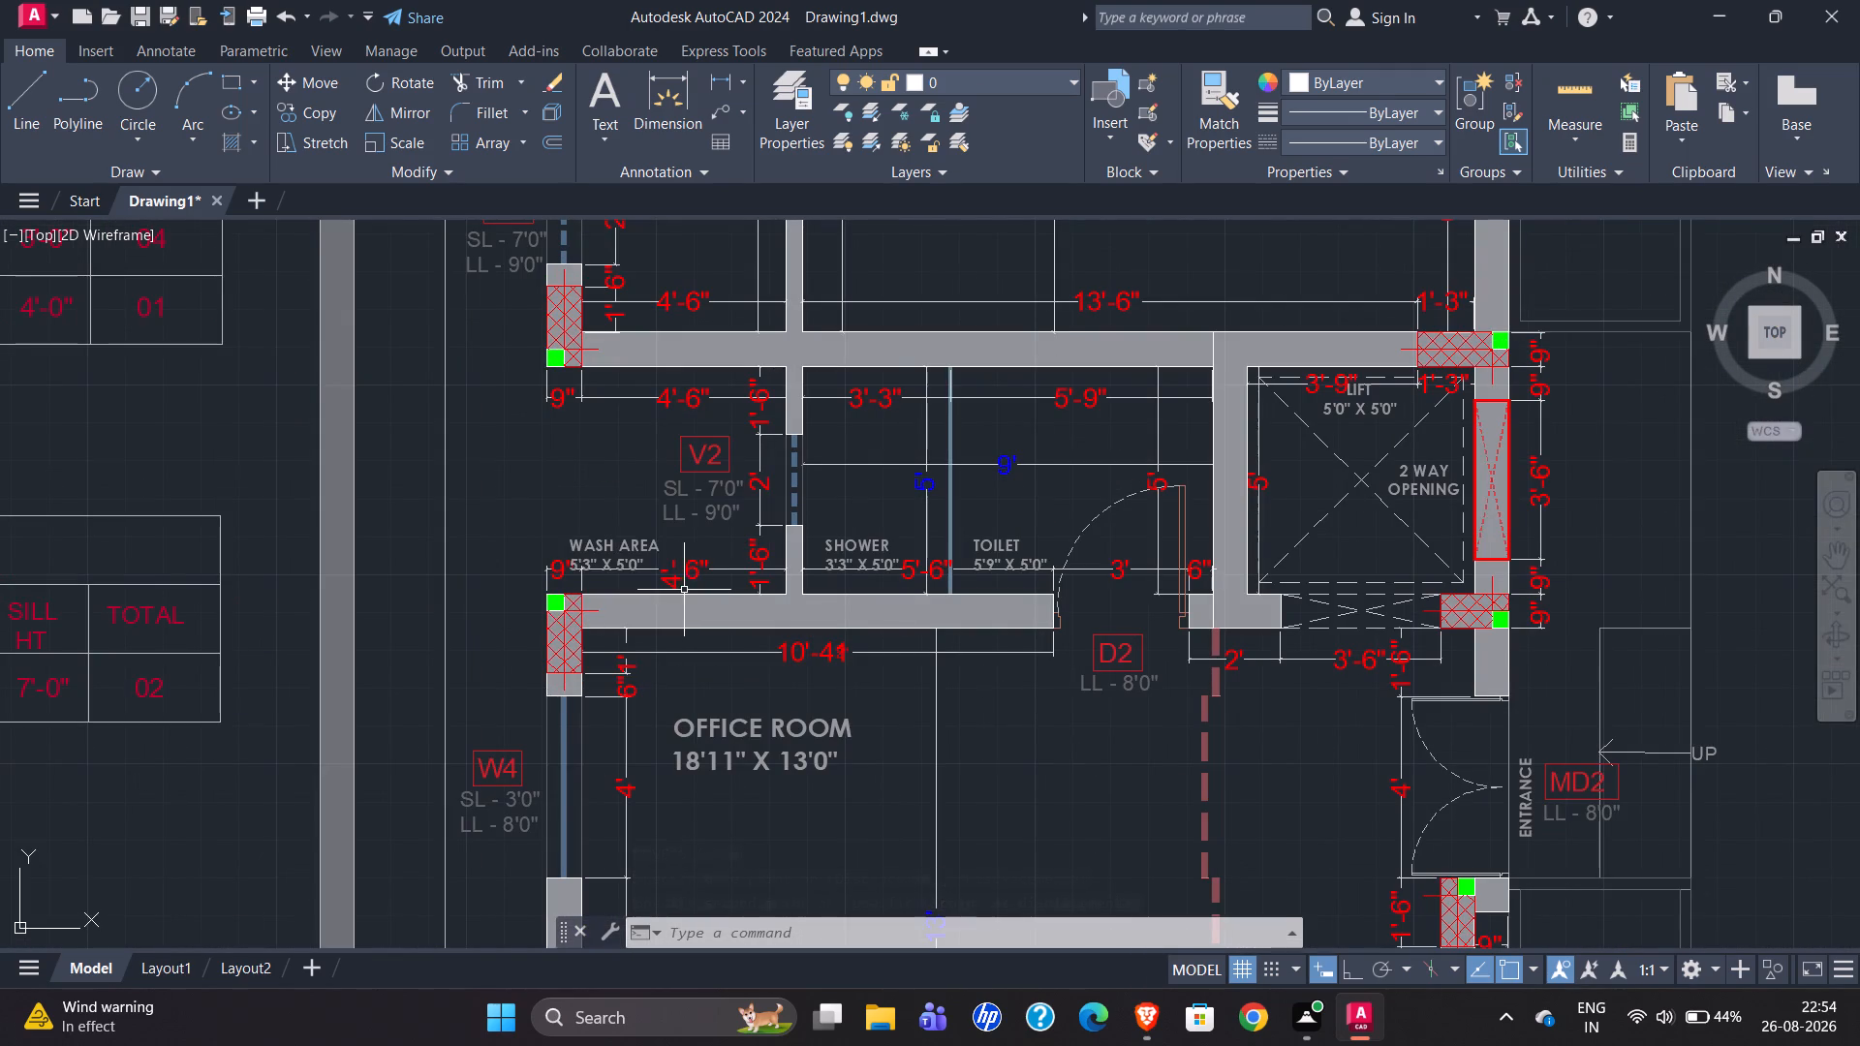
scroll(170, 562, down, 1)
scroll(306, 541, down, 1)
scroll(380, 595, down, 1)
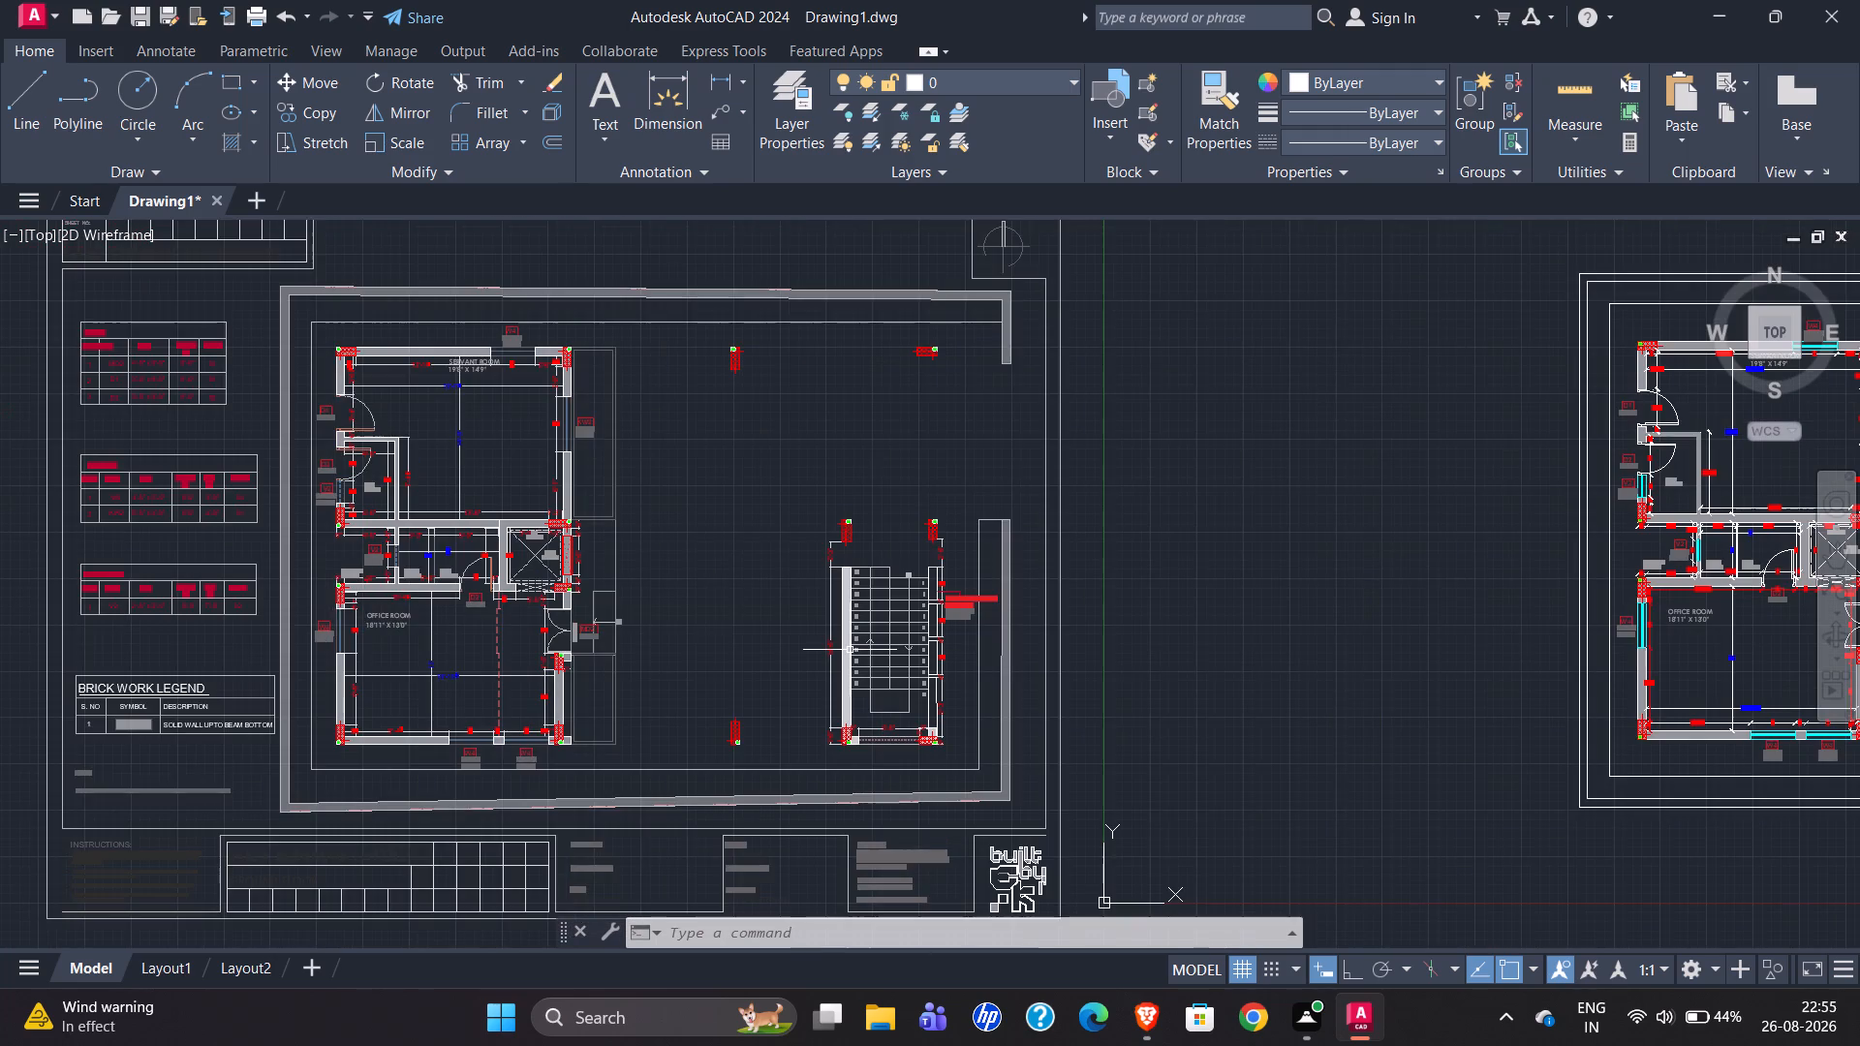
scroll(508, 634, down, 1)
Move the LIFT label and its 5'0" X 5'0" size text down inside the lift shaft, clear of the 3'-9" dimension.
scroll(1368, 582, up, 4)
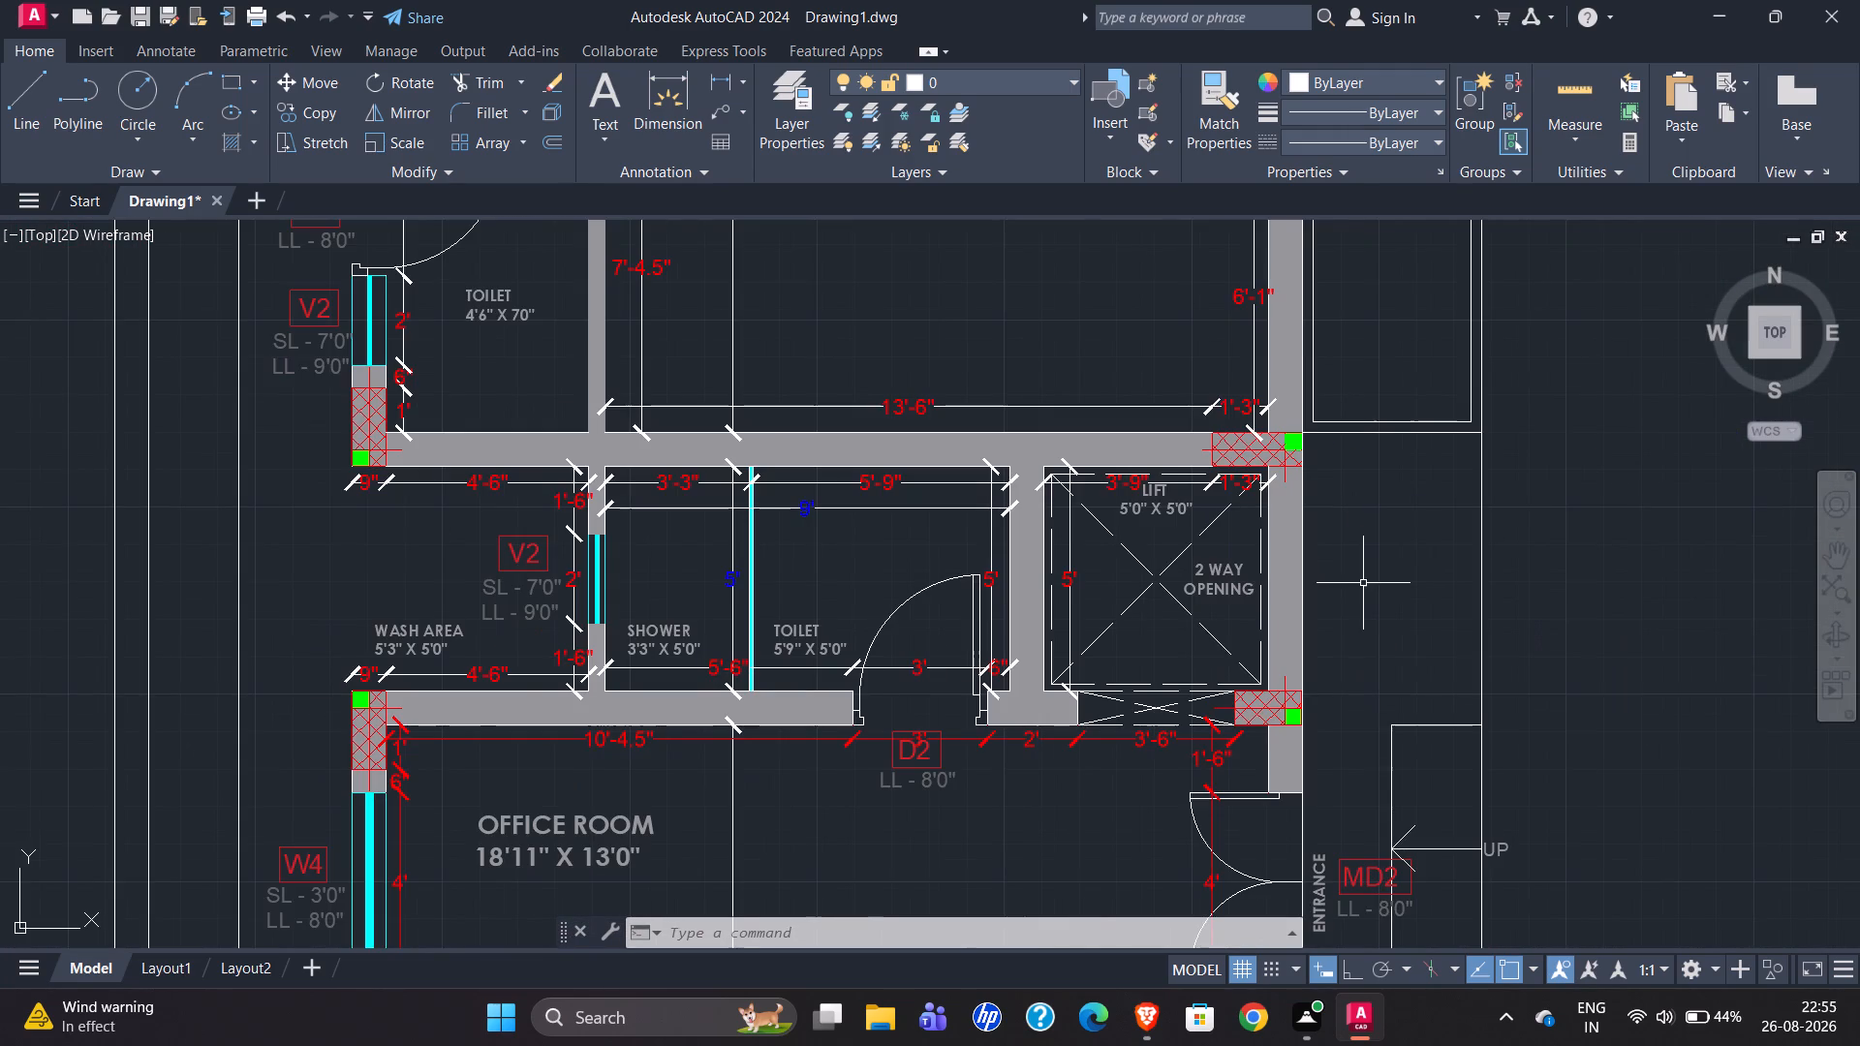
scroll(858, 677, up, 2)
scroll(549, 681, down, 1)
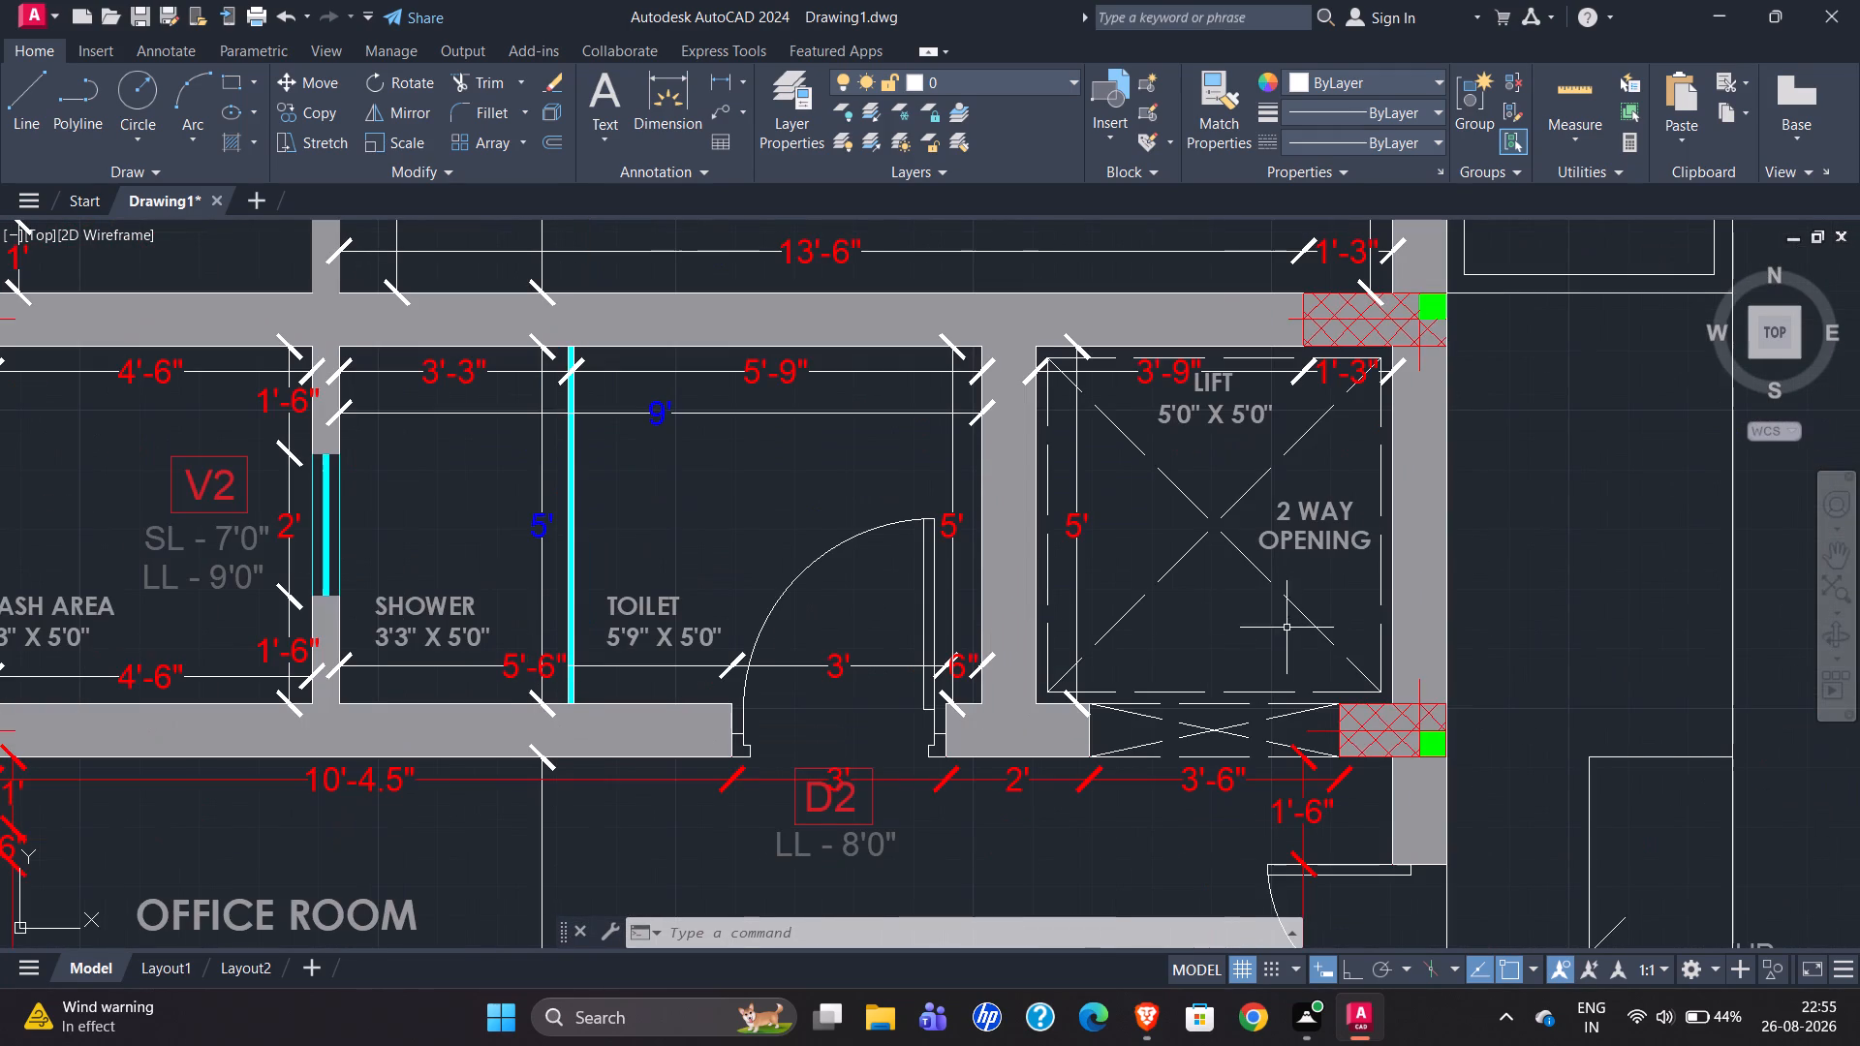
scroll(1233, 392, up, 3)
click(1161, 369)
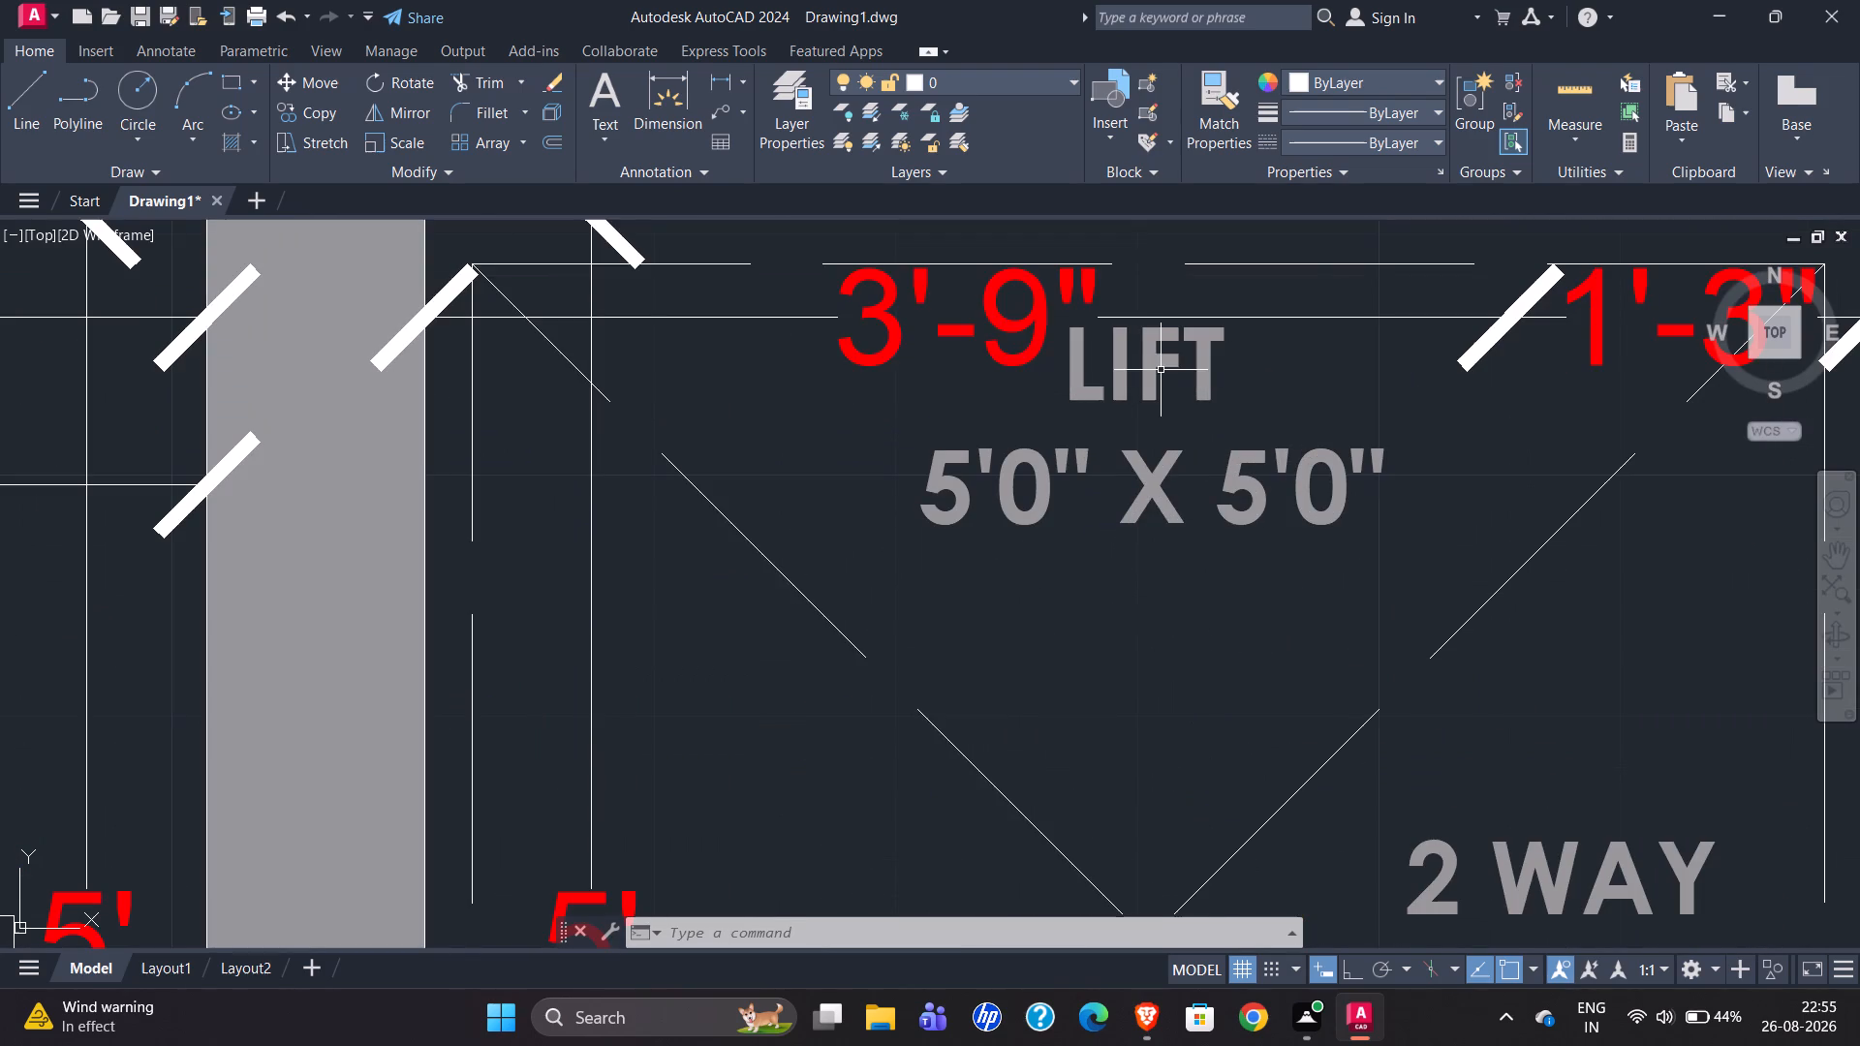
click(1149, 473)
key(m)
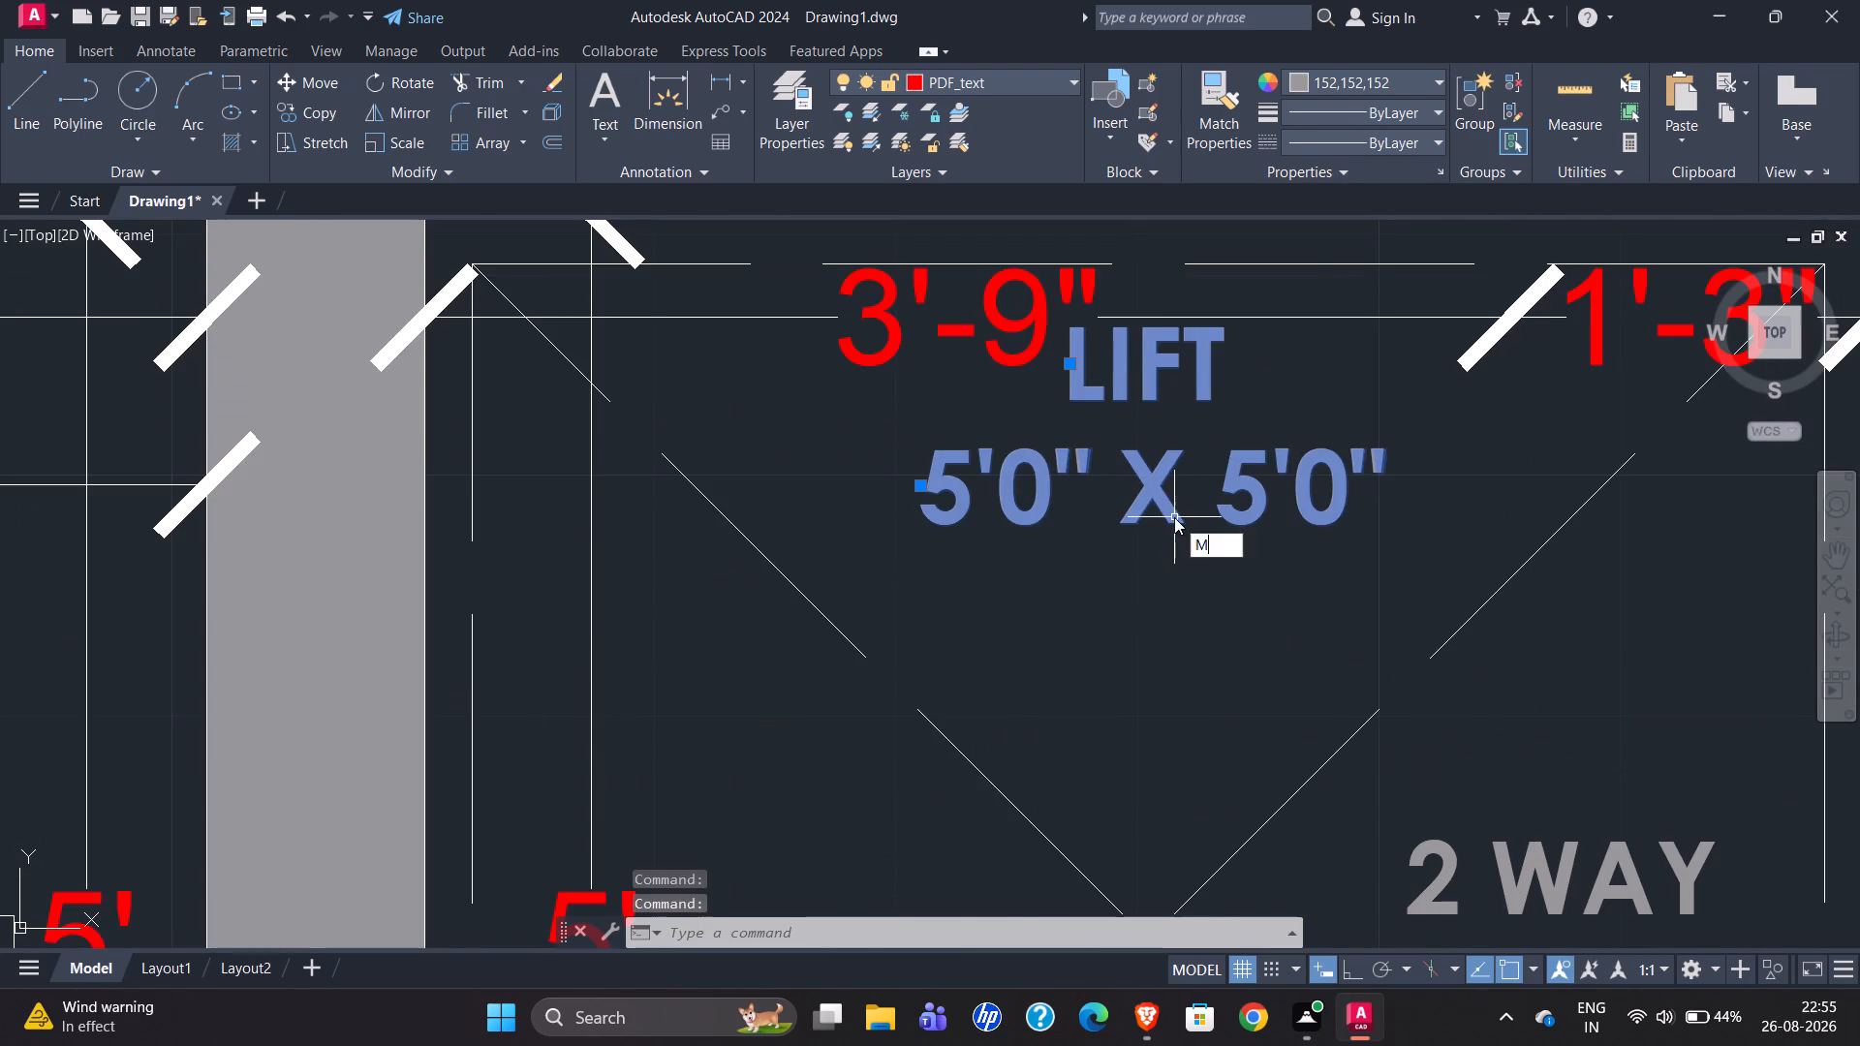
key(Return)
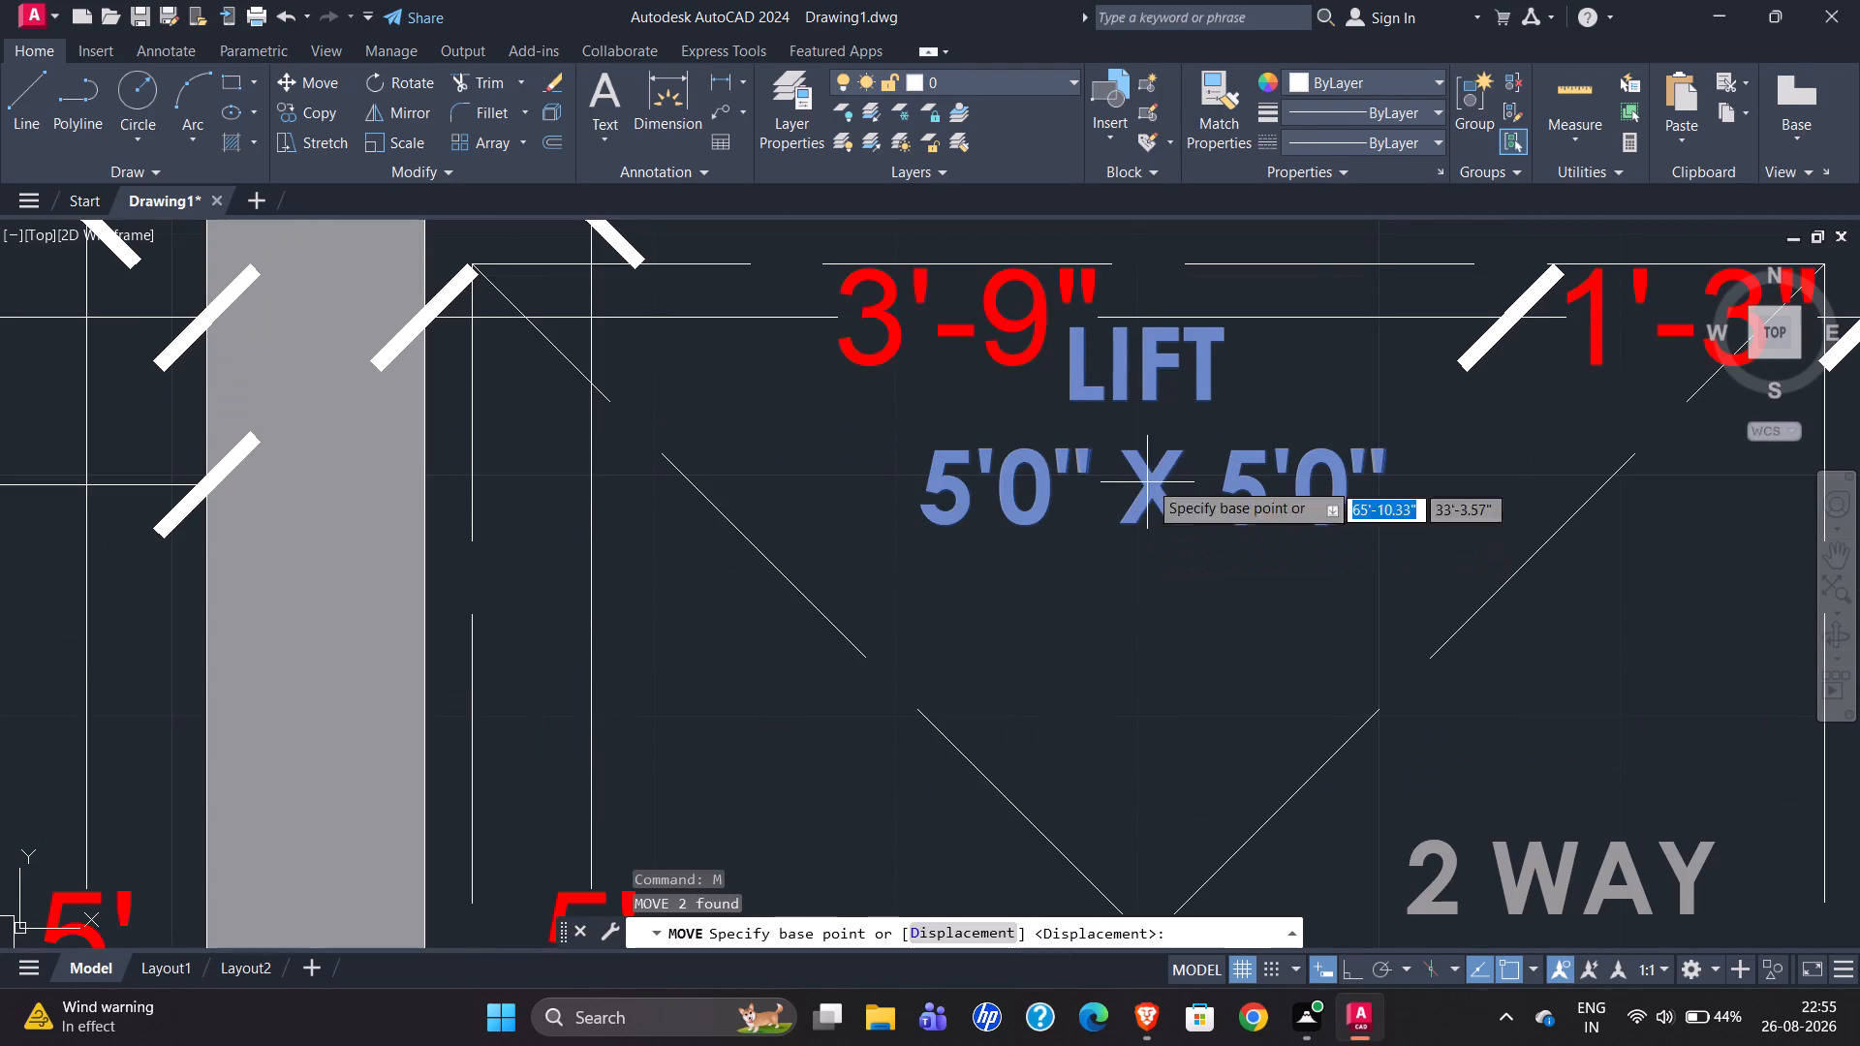
click(917, 443)
click(914, 521)
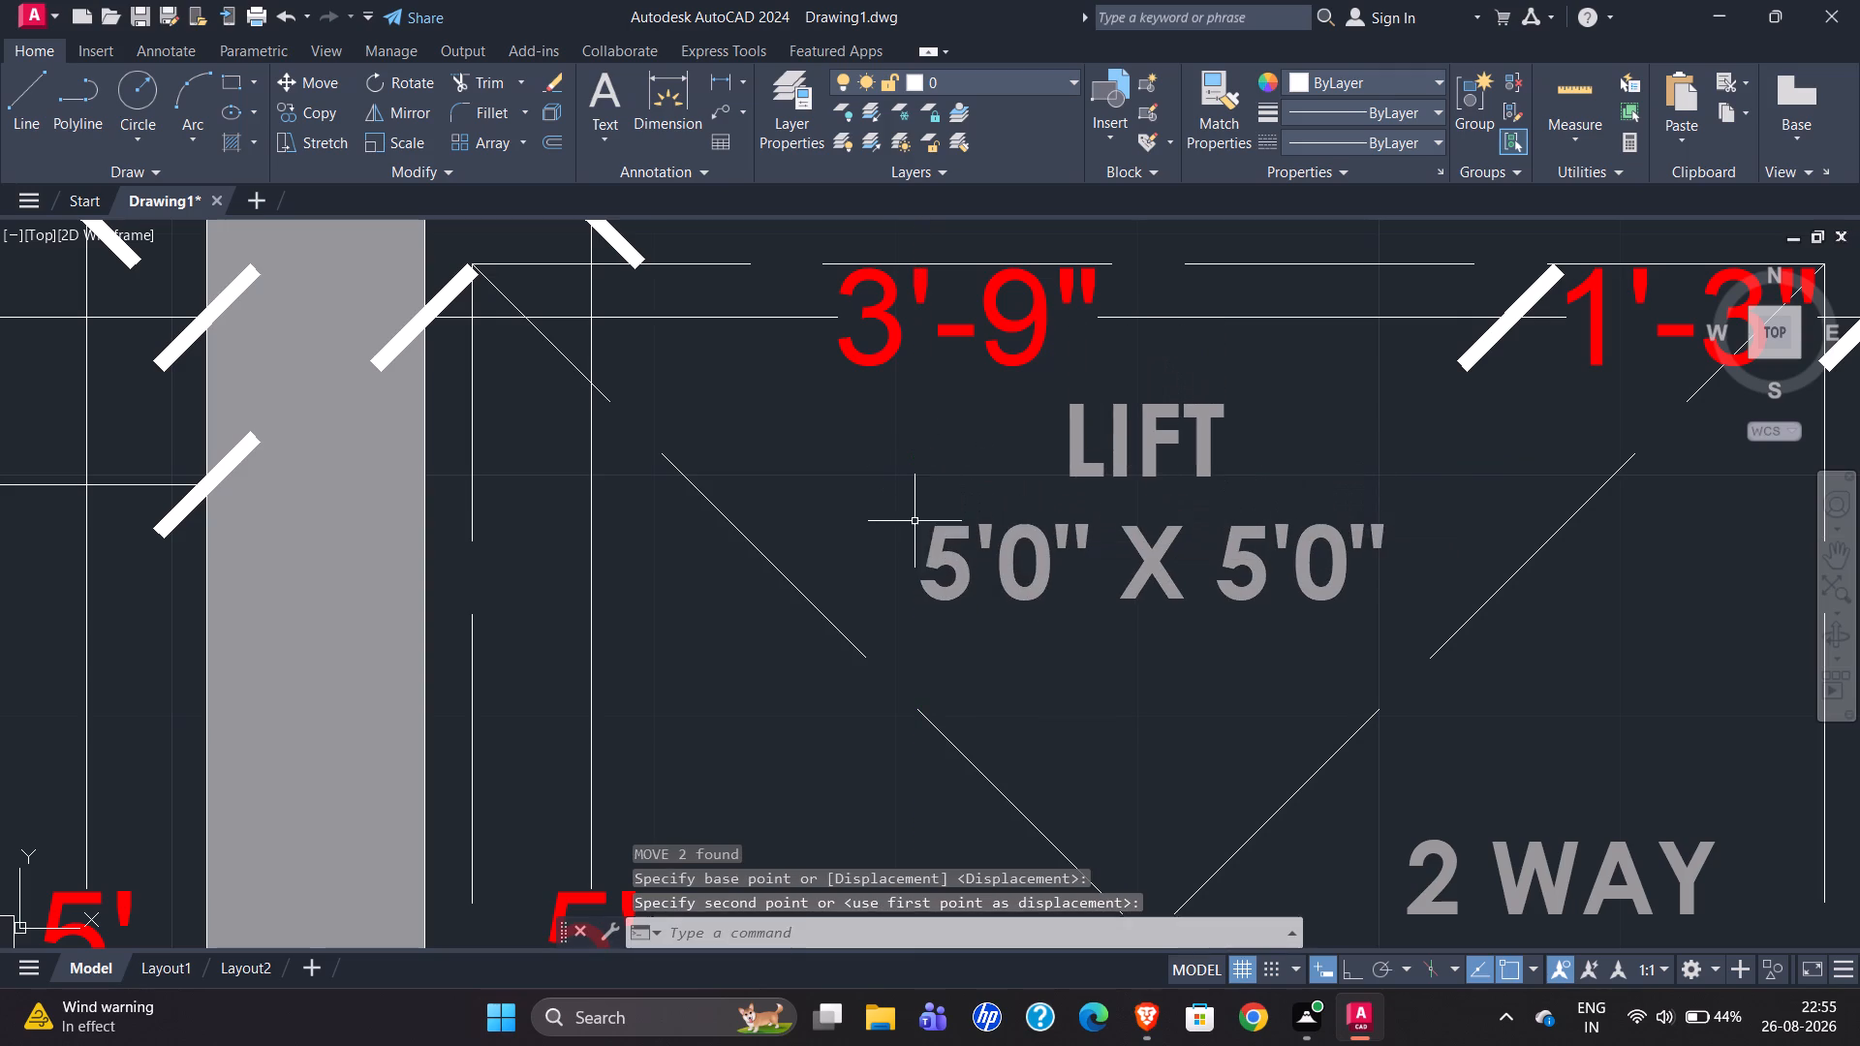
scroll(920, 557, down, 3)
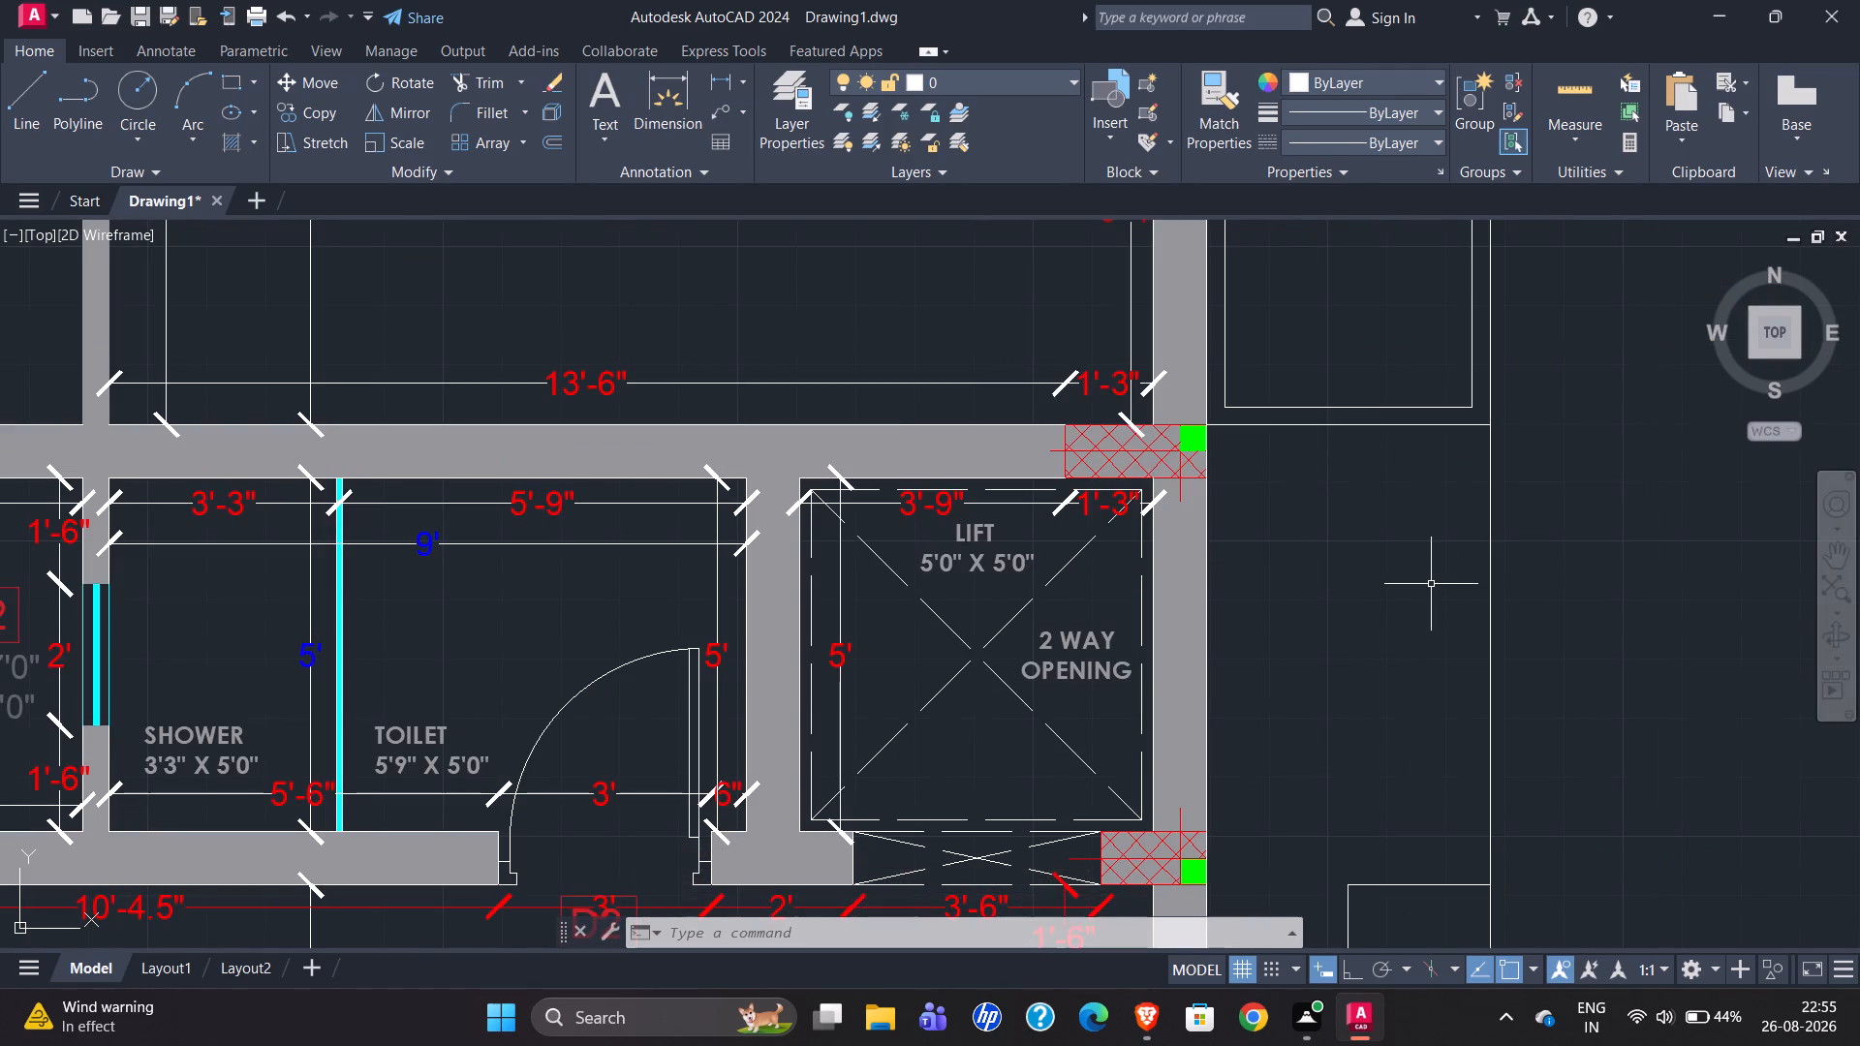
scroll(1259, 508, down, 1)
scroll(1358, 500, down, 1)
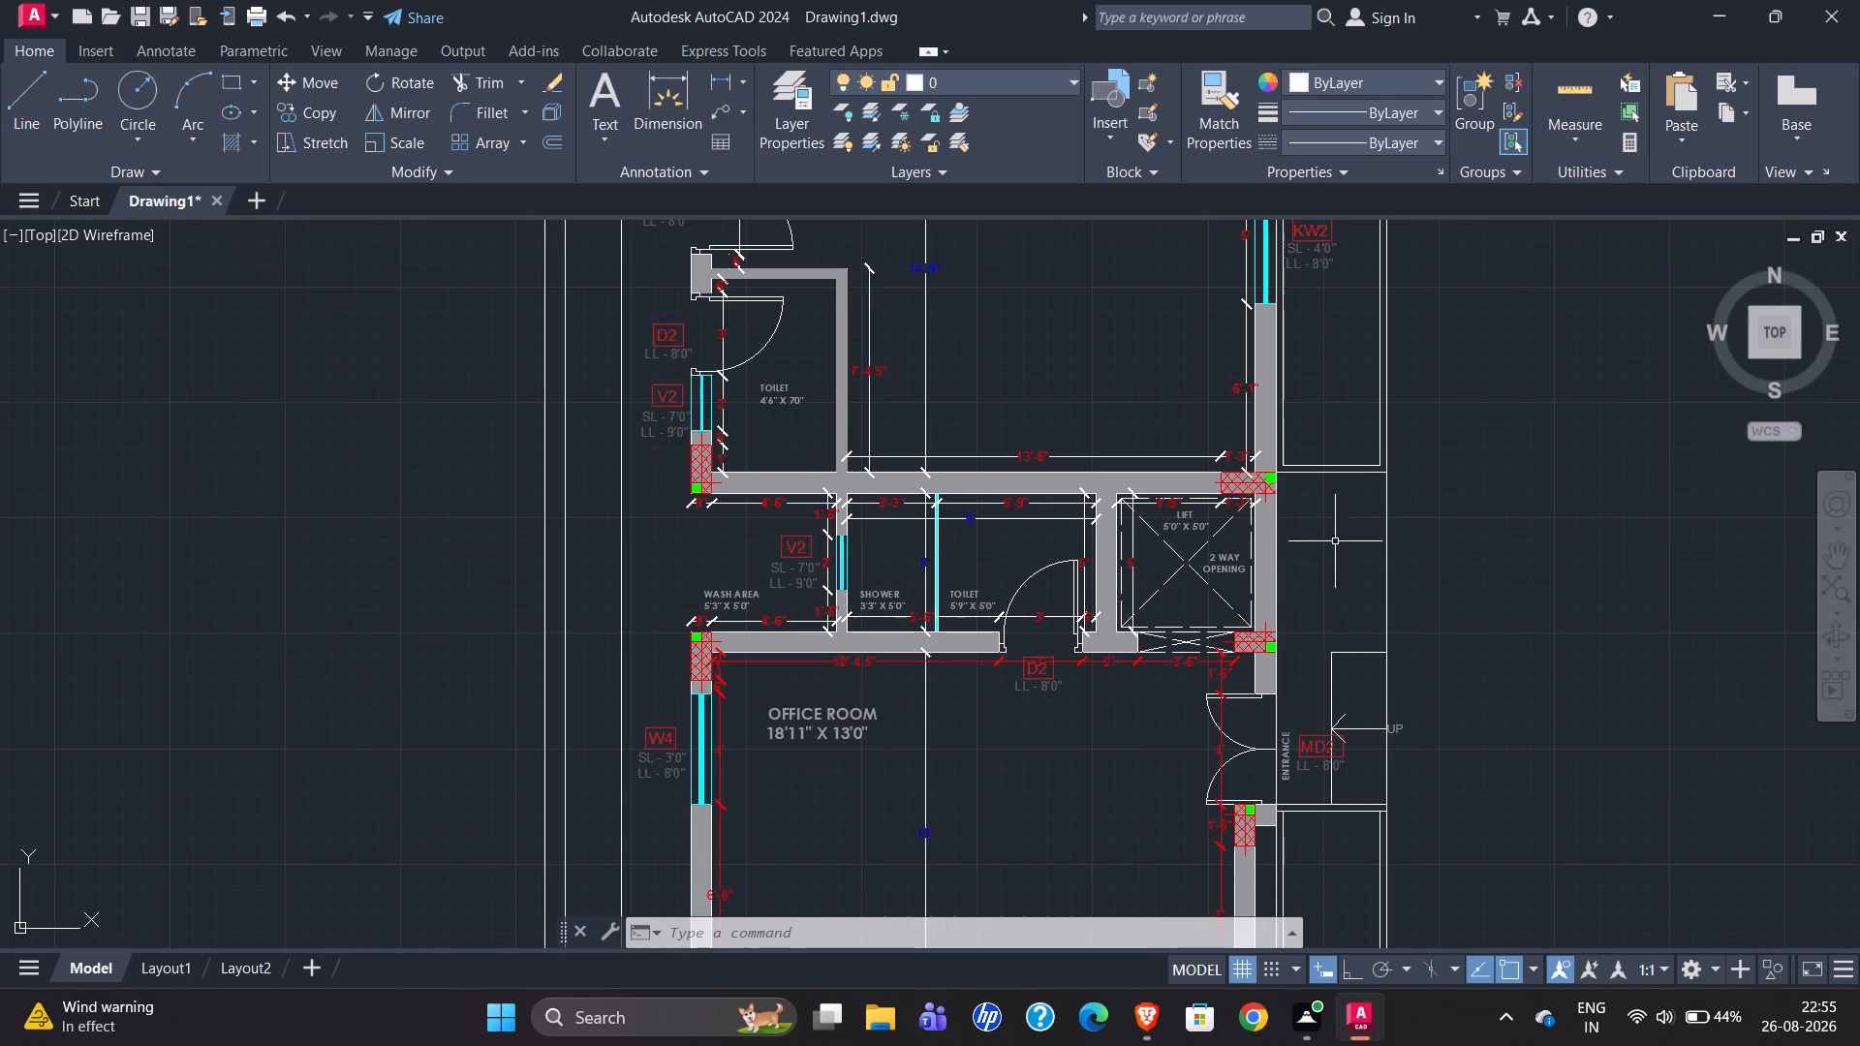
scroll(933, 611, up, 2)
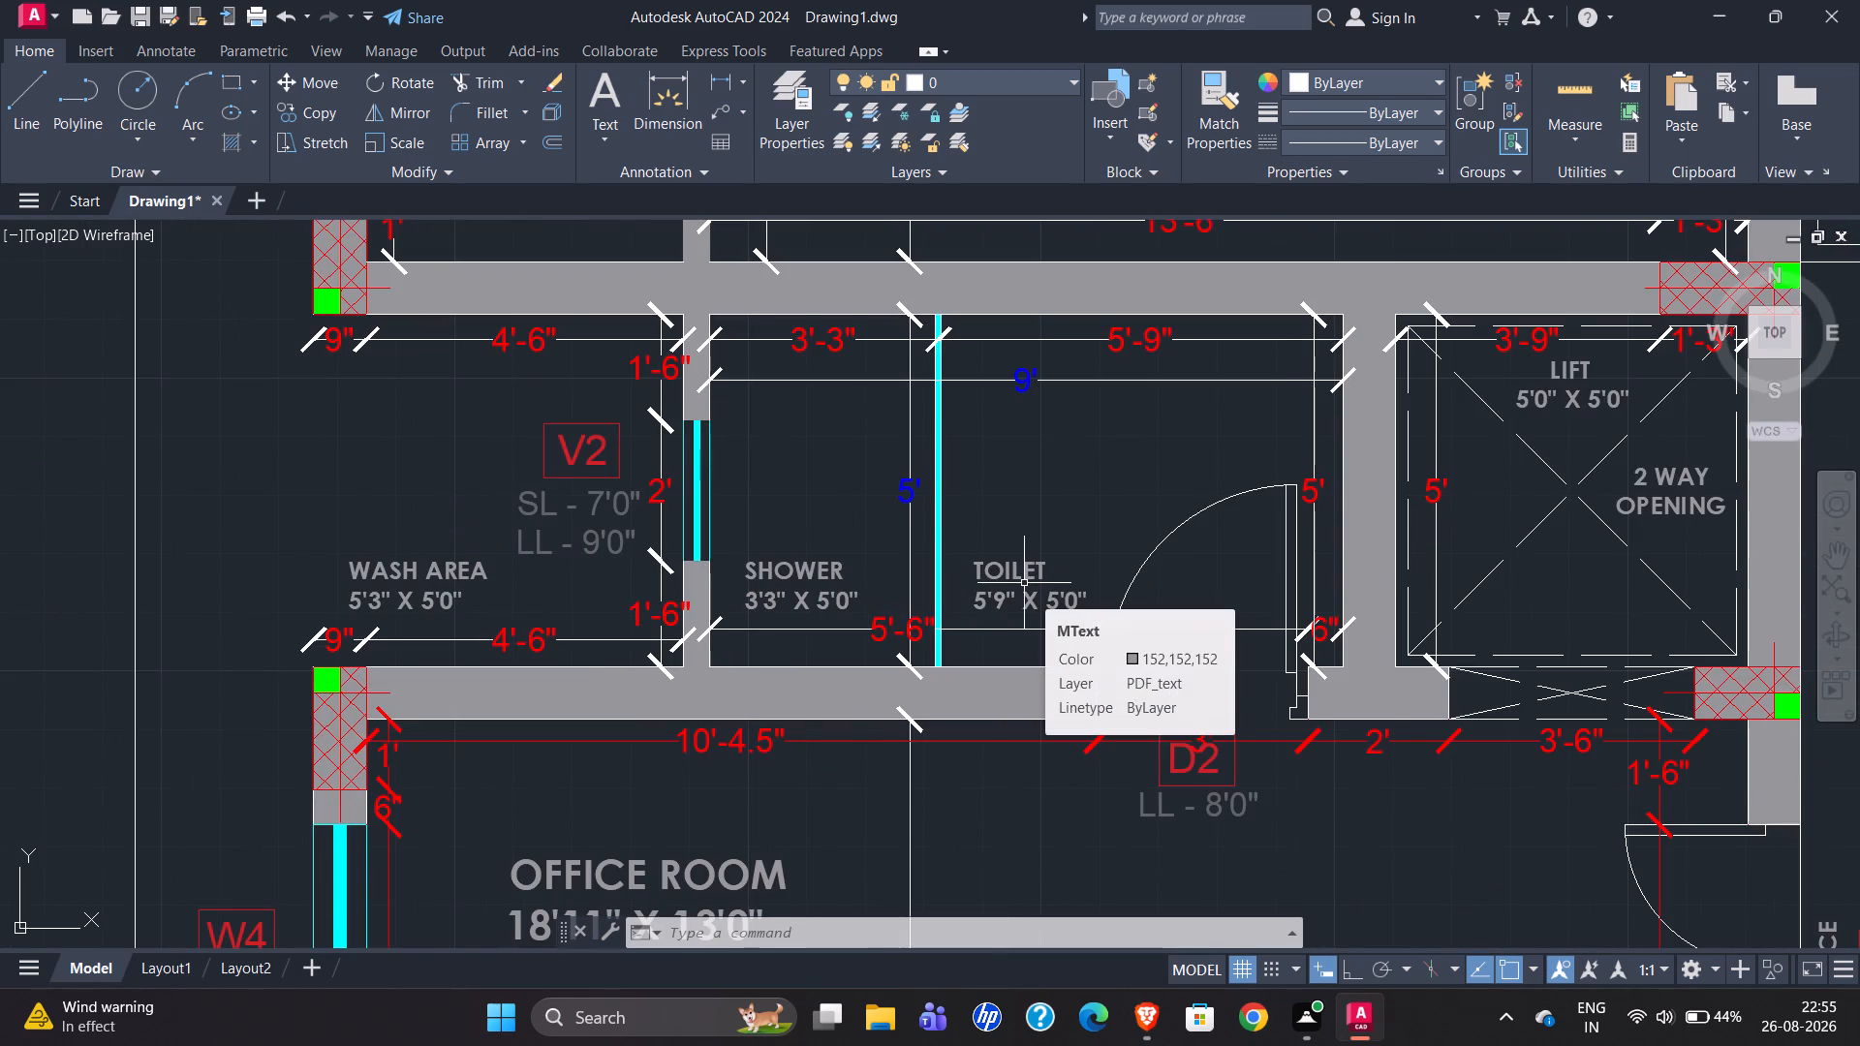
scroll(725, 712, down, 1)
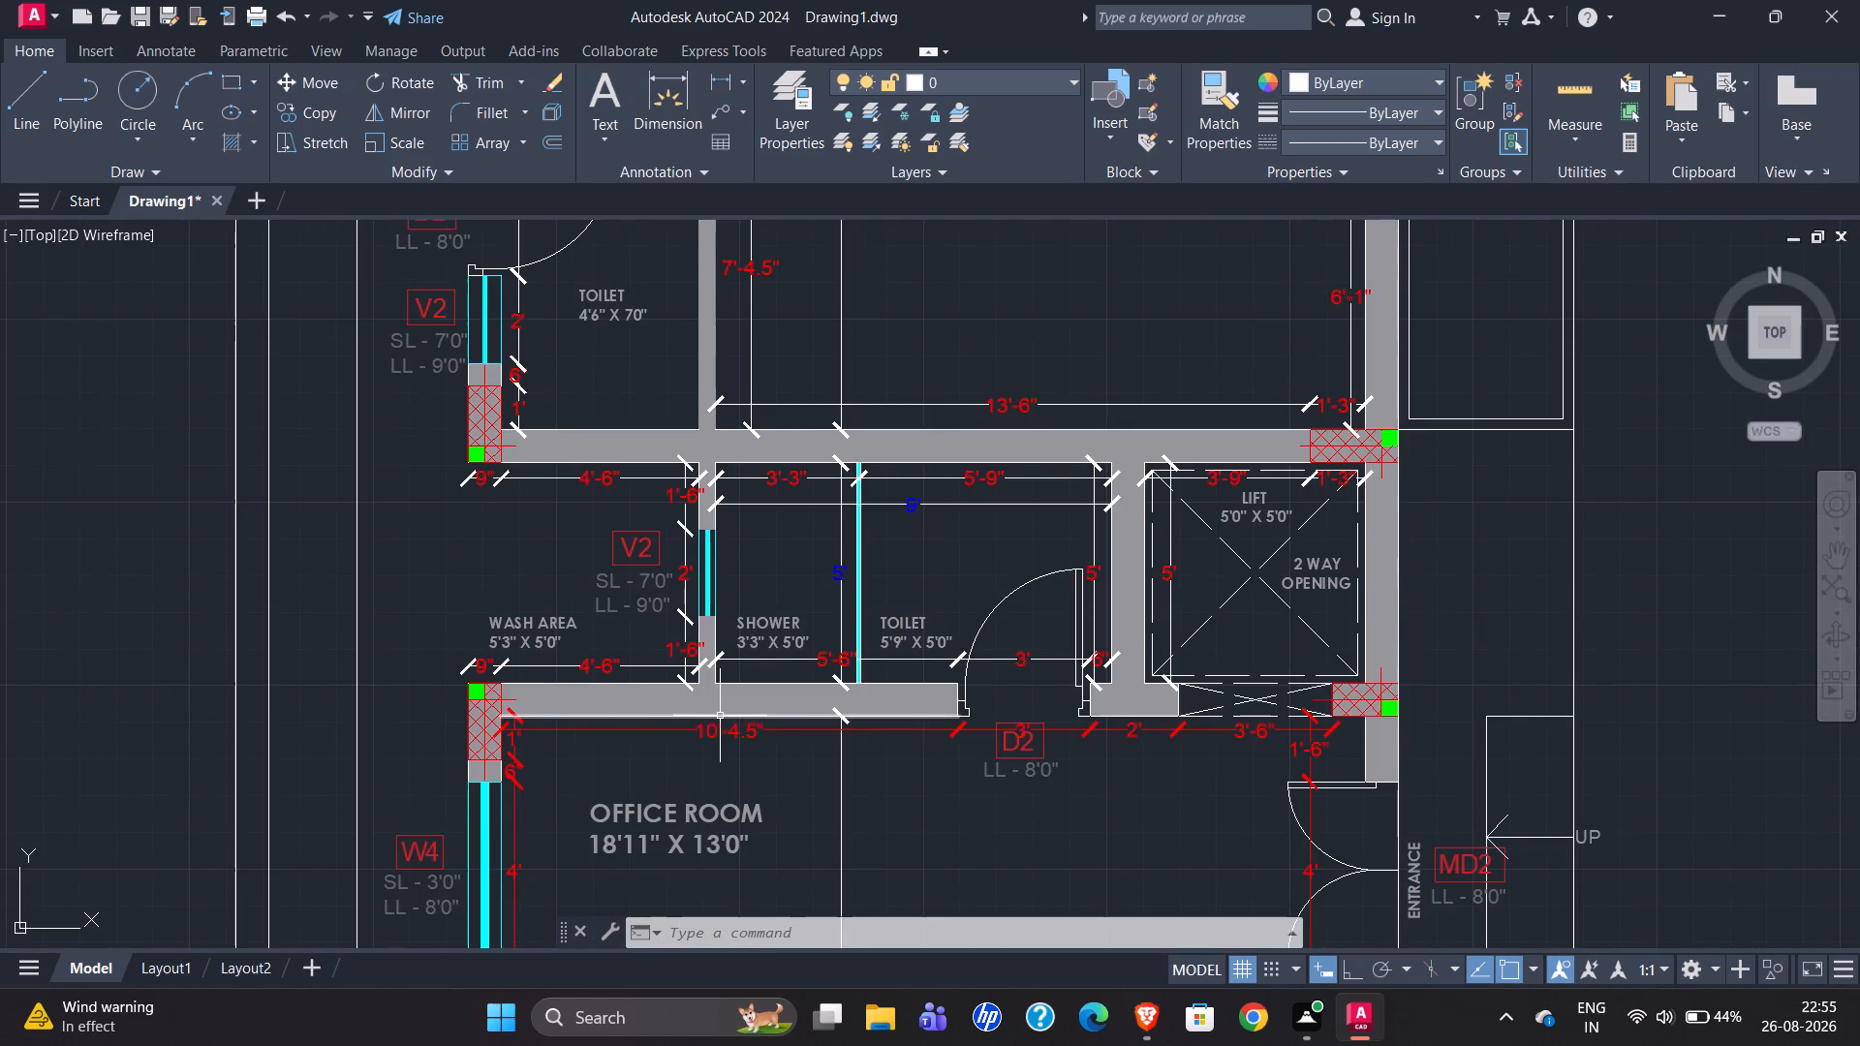
Dimension the upper toilet's inner length beside its inner partition wall and its inner width just above the bottom wall.
scroll(535, 740, down, 1)
scroll(580, 472, up, 3)
scroll(655, 508, down, 2)
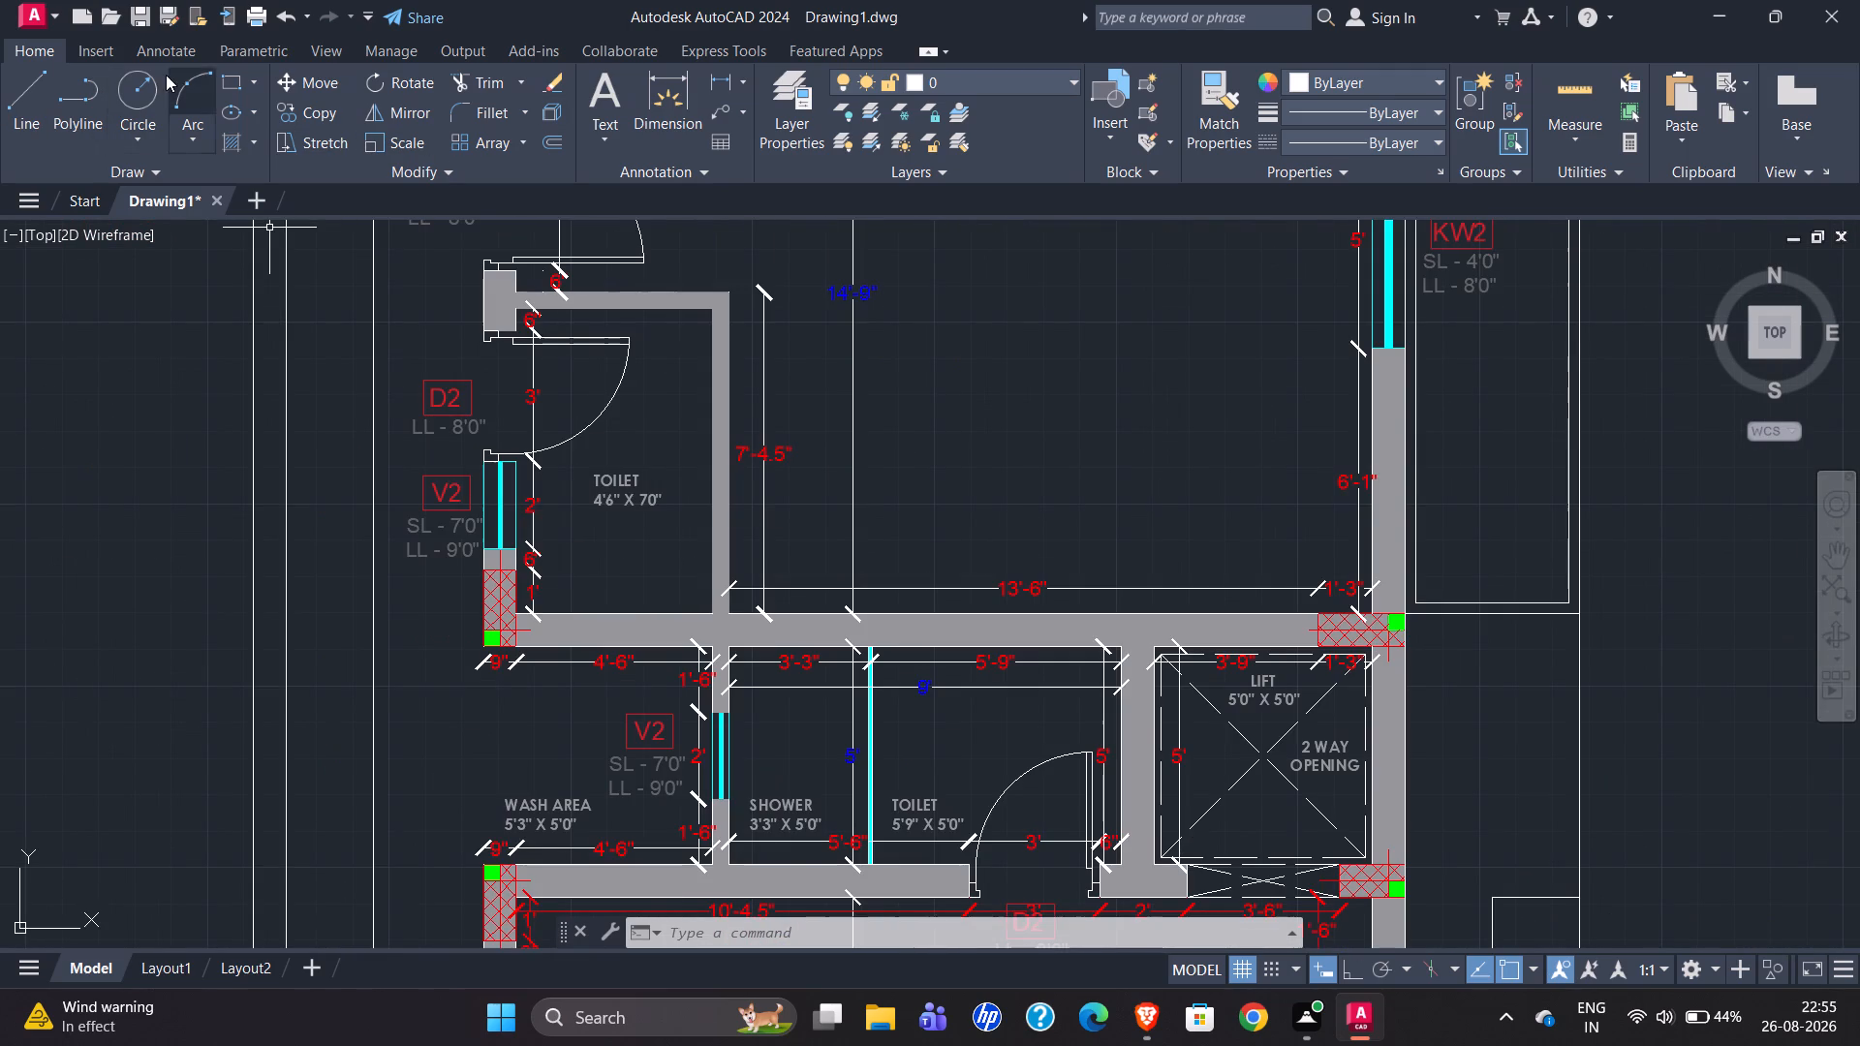
click(182, 54)
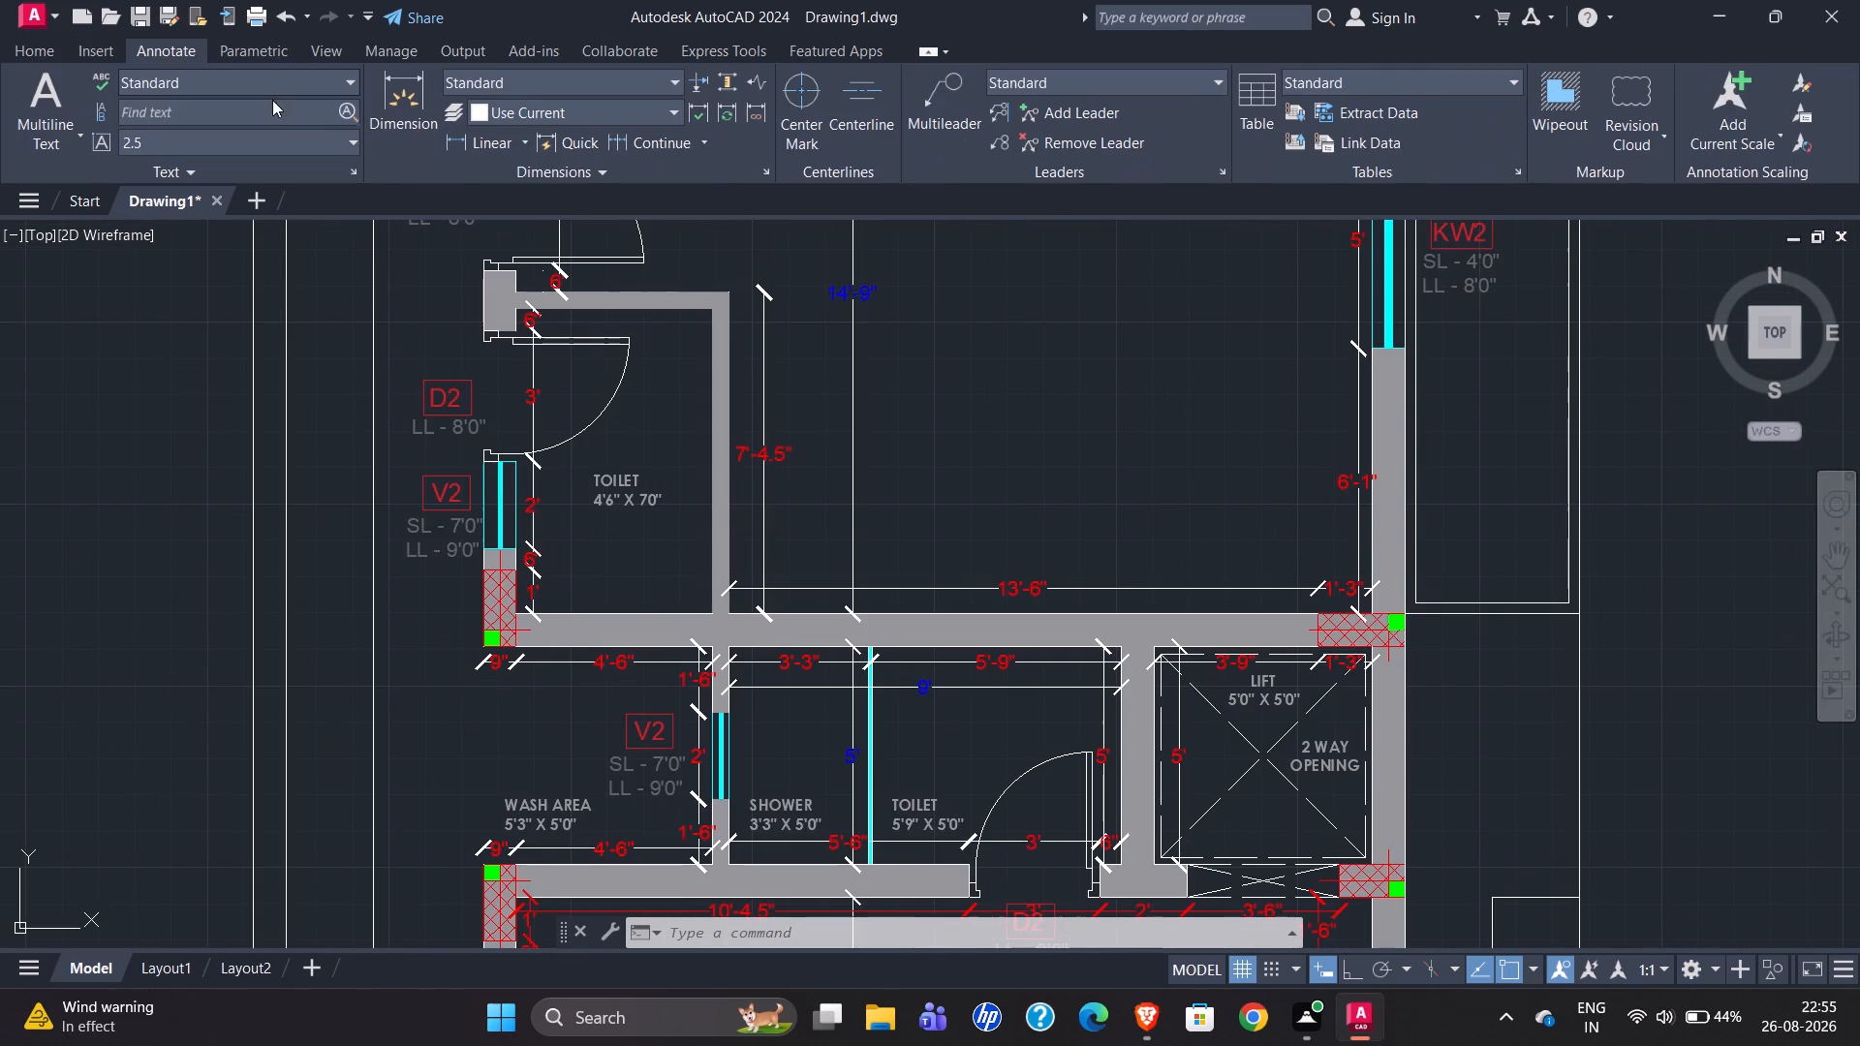
click(407, 109)
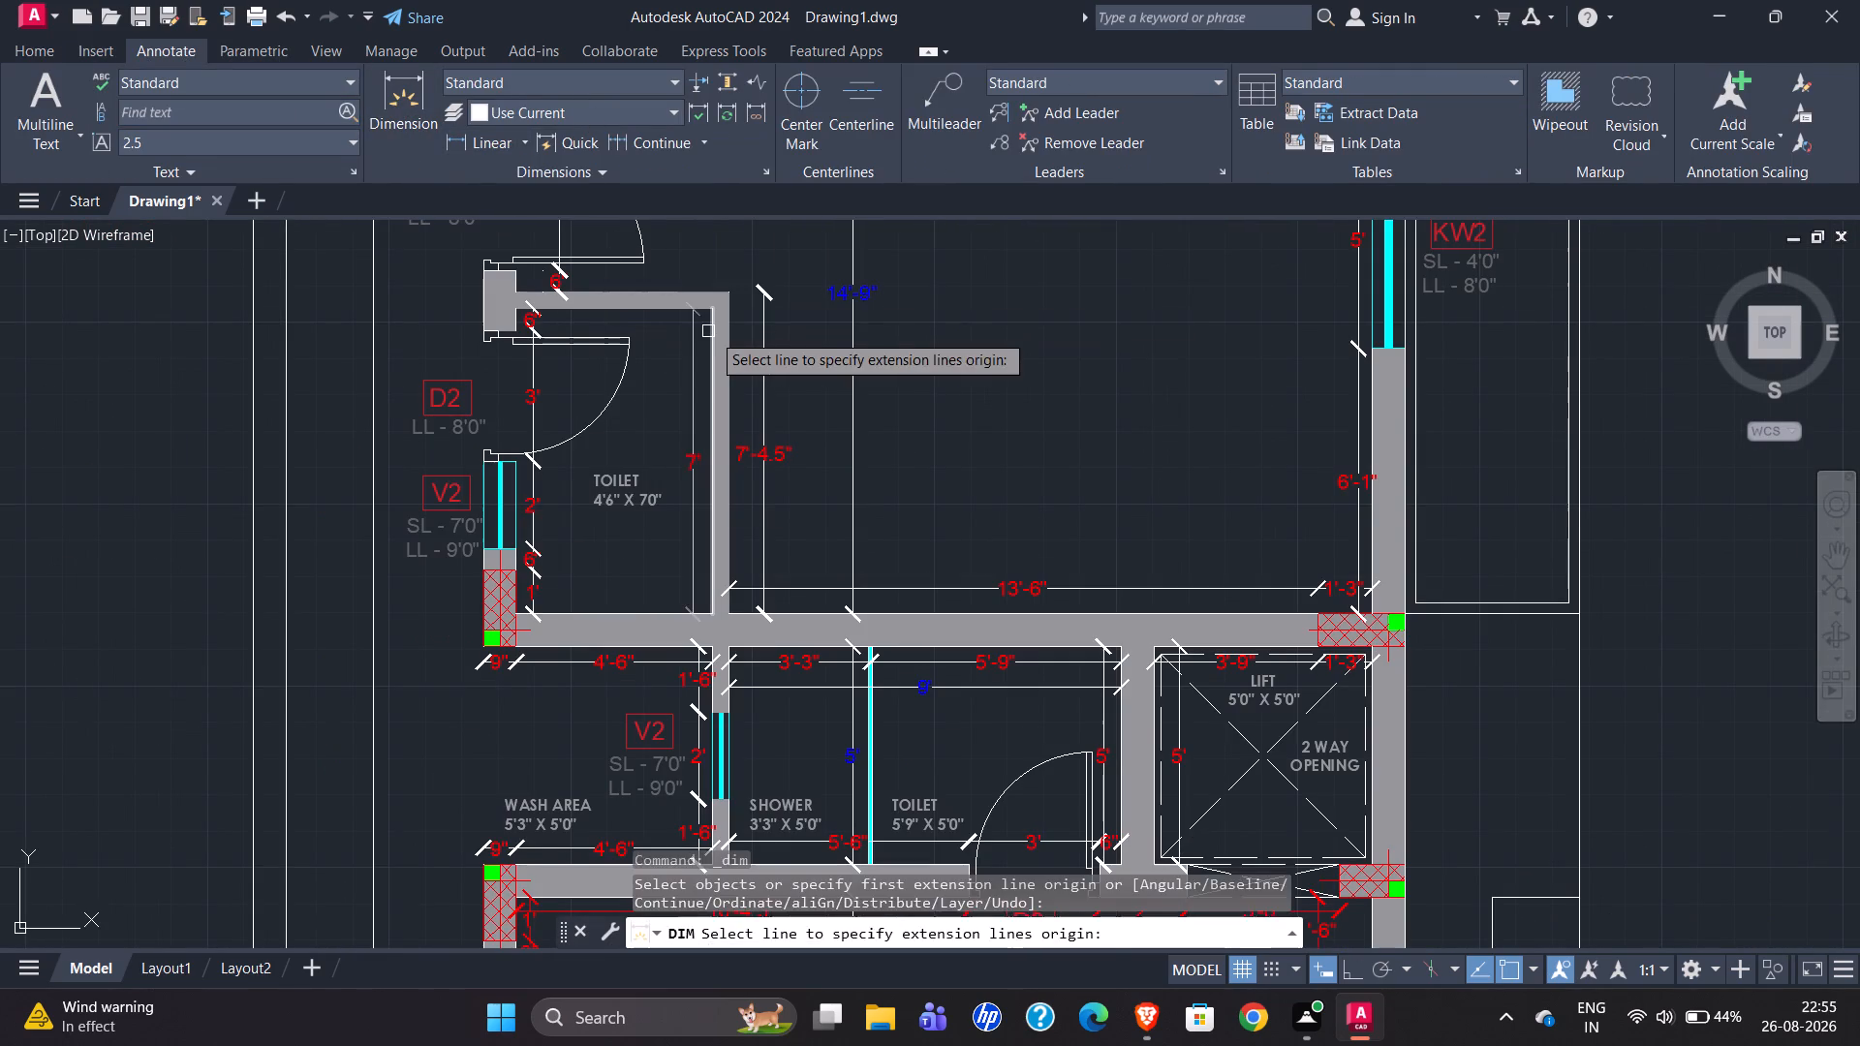
click(710, 369)
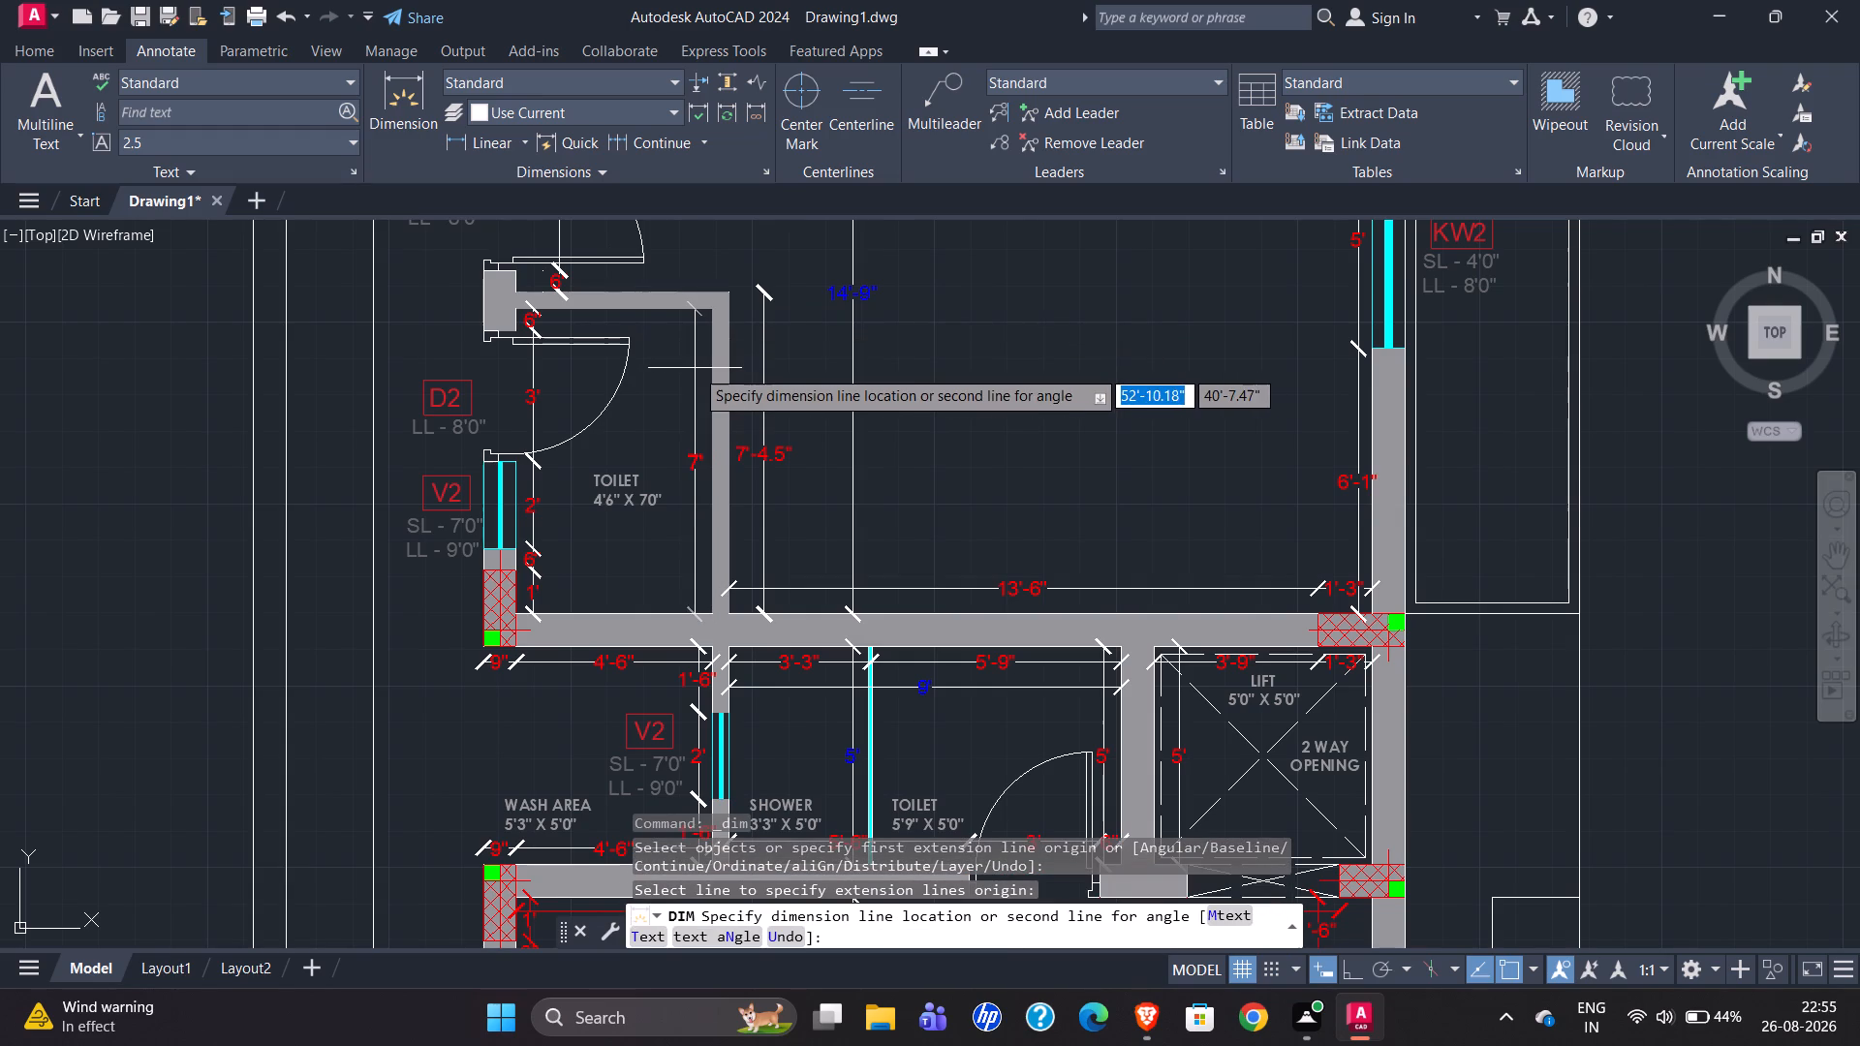
click(691, 368)
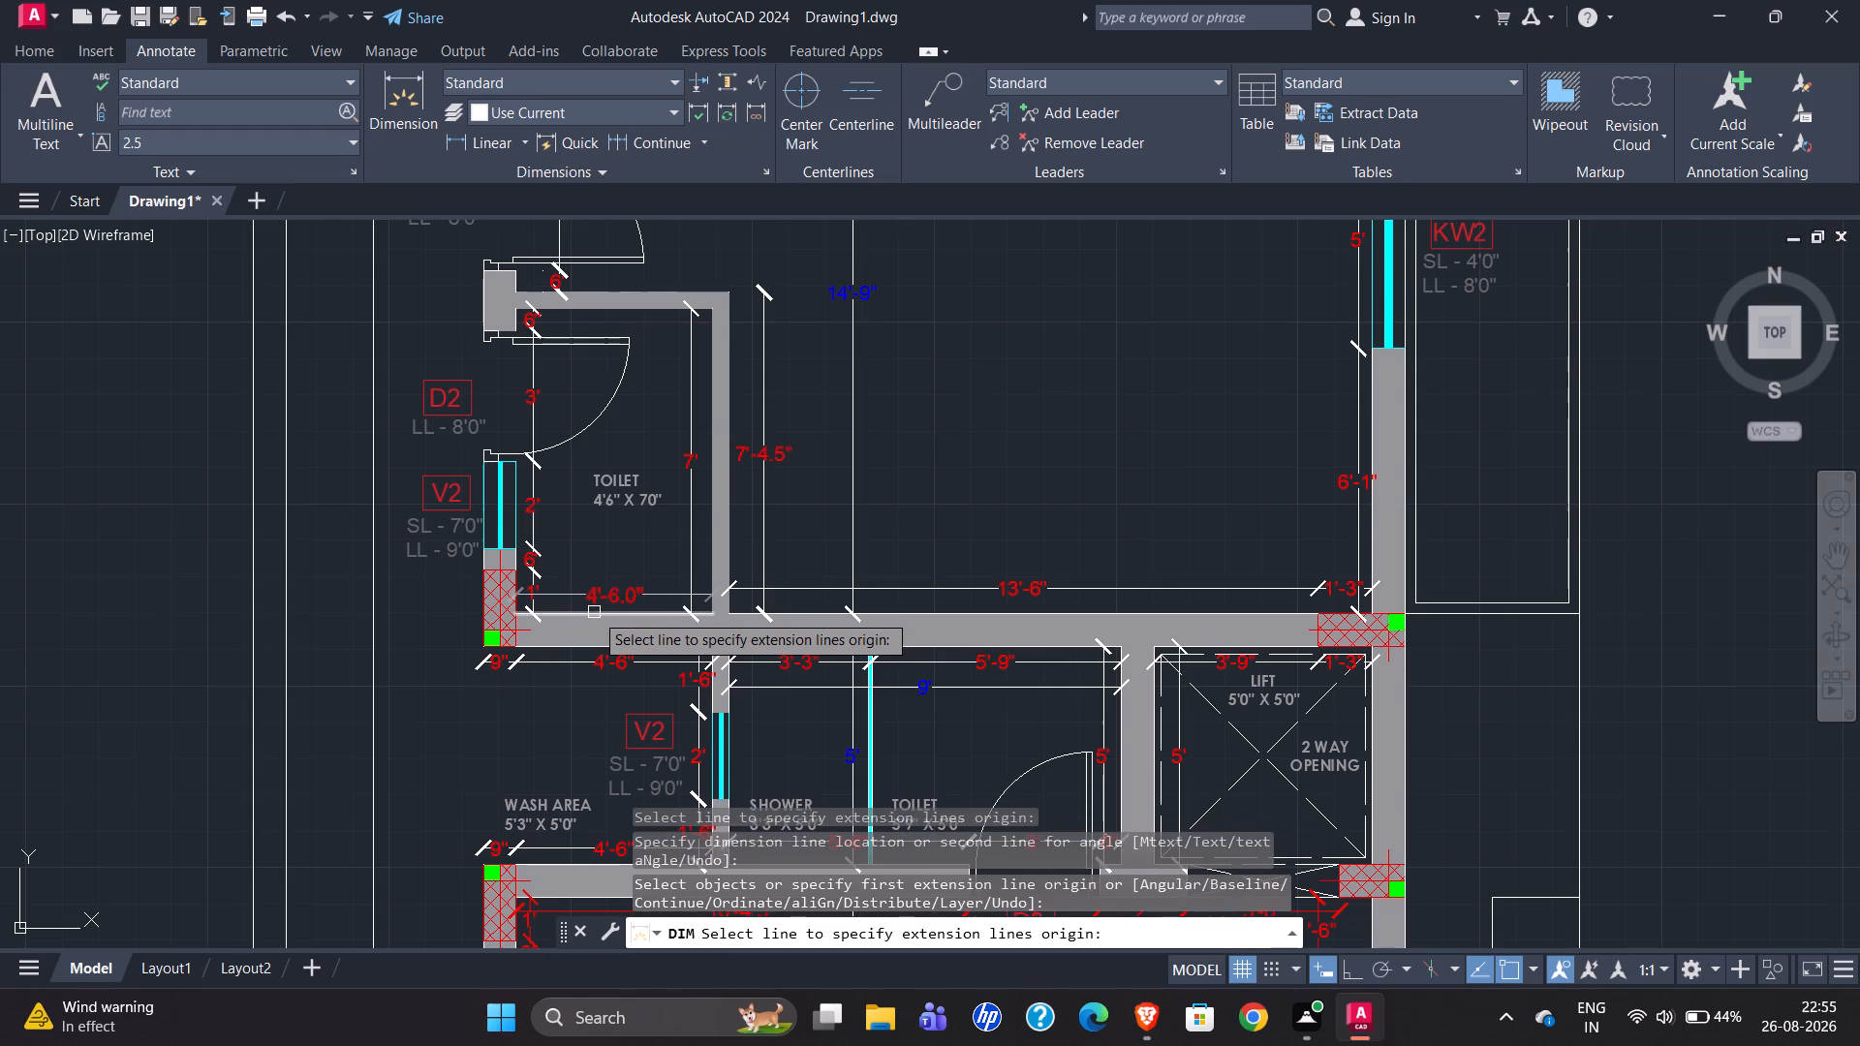
click(594, 612)
click(594, 586)
Compare the upper toilet's dimensions with those in the reference plan.
scroll(1230, 516, down, 2)
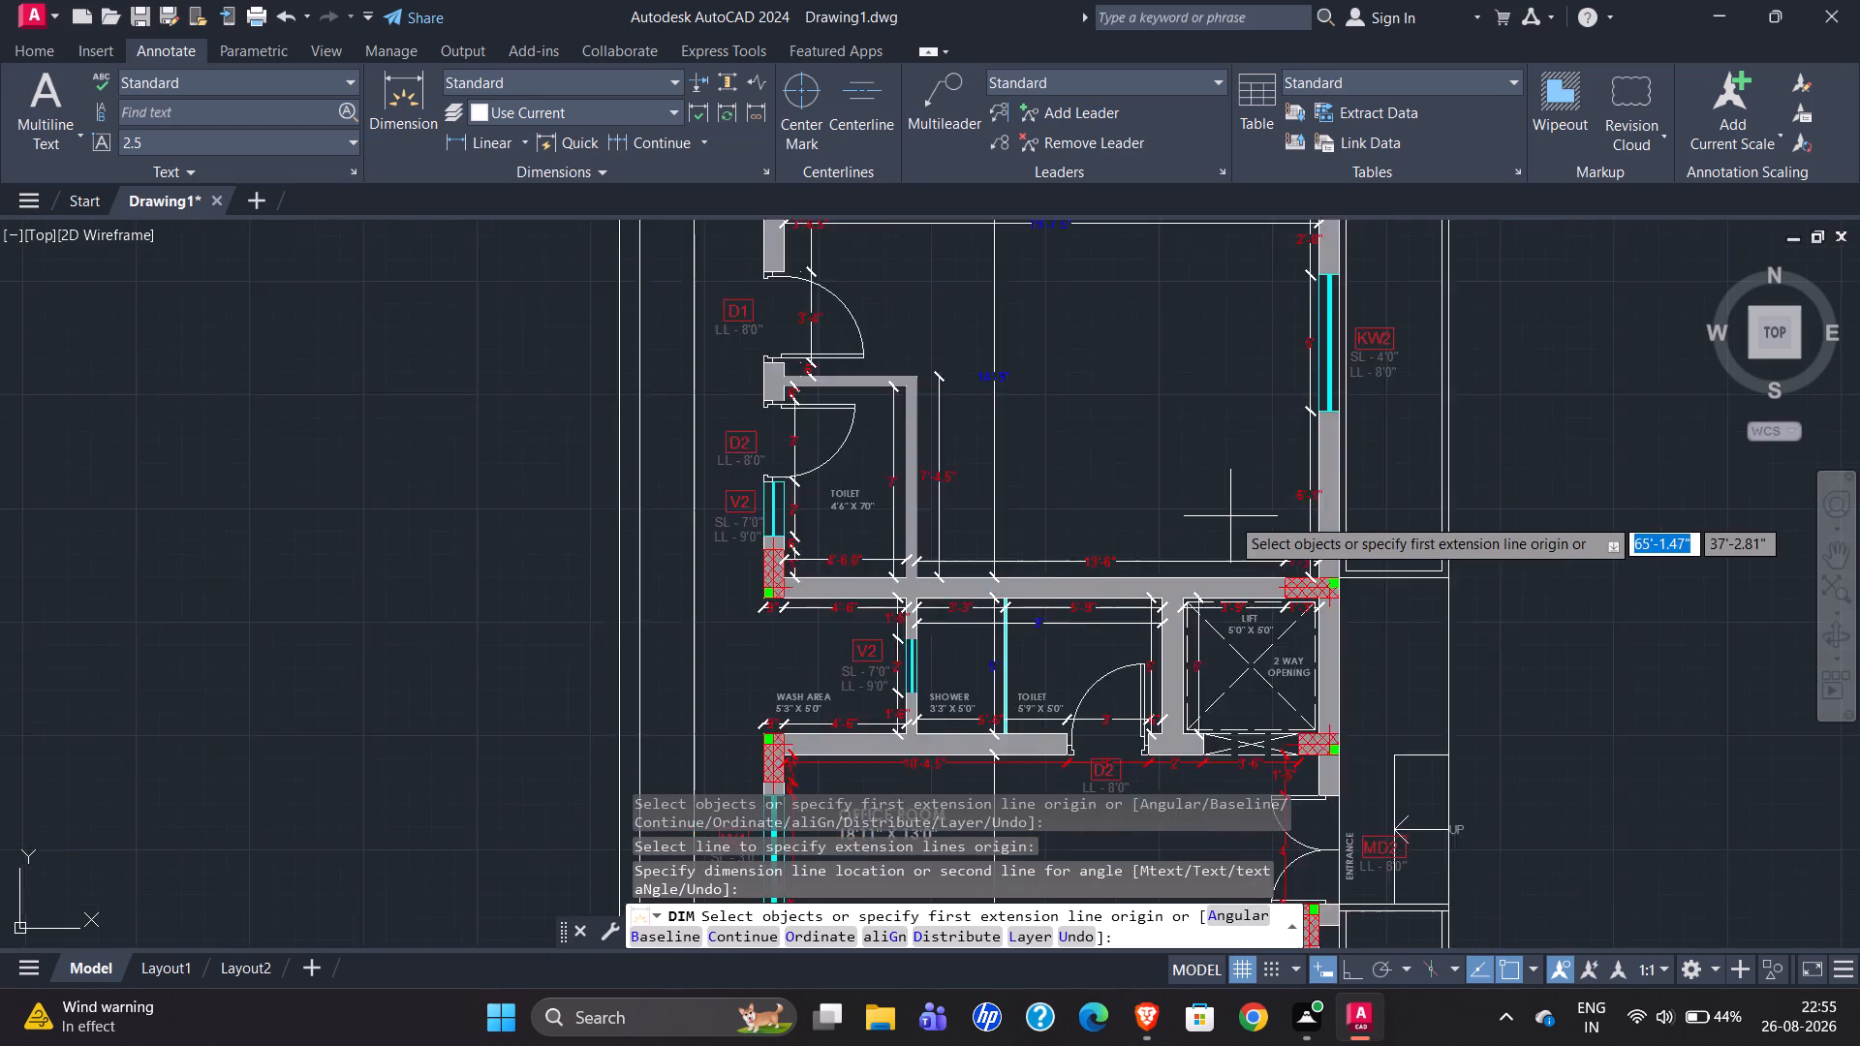
scroll(1230, 516, down, 2)
scroll(309, 535, up, 4)
scroll(495, 507, up, 1)
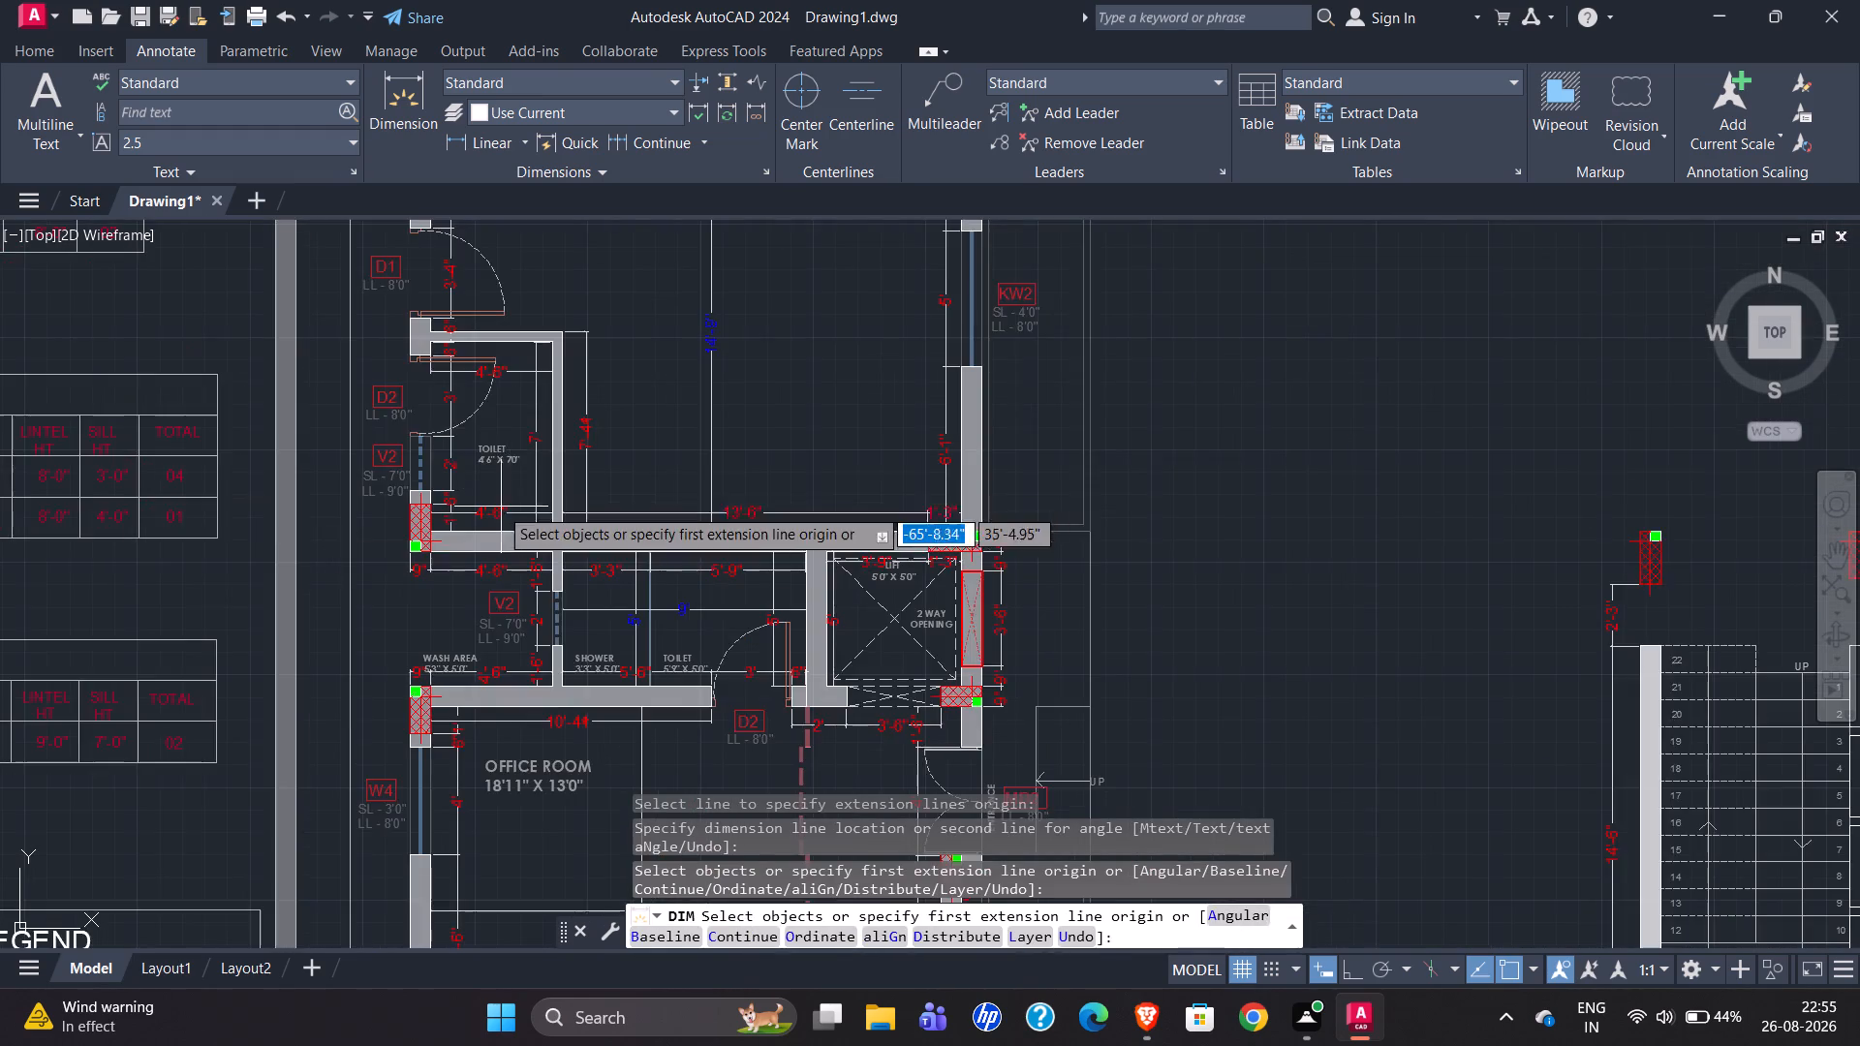
scroll(496, 507, up, 2)
scroll(168, 513, down, 6)
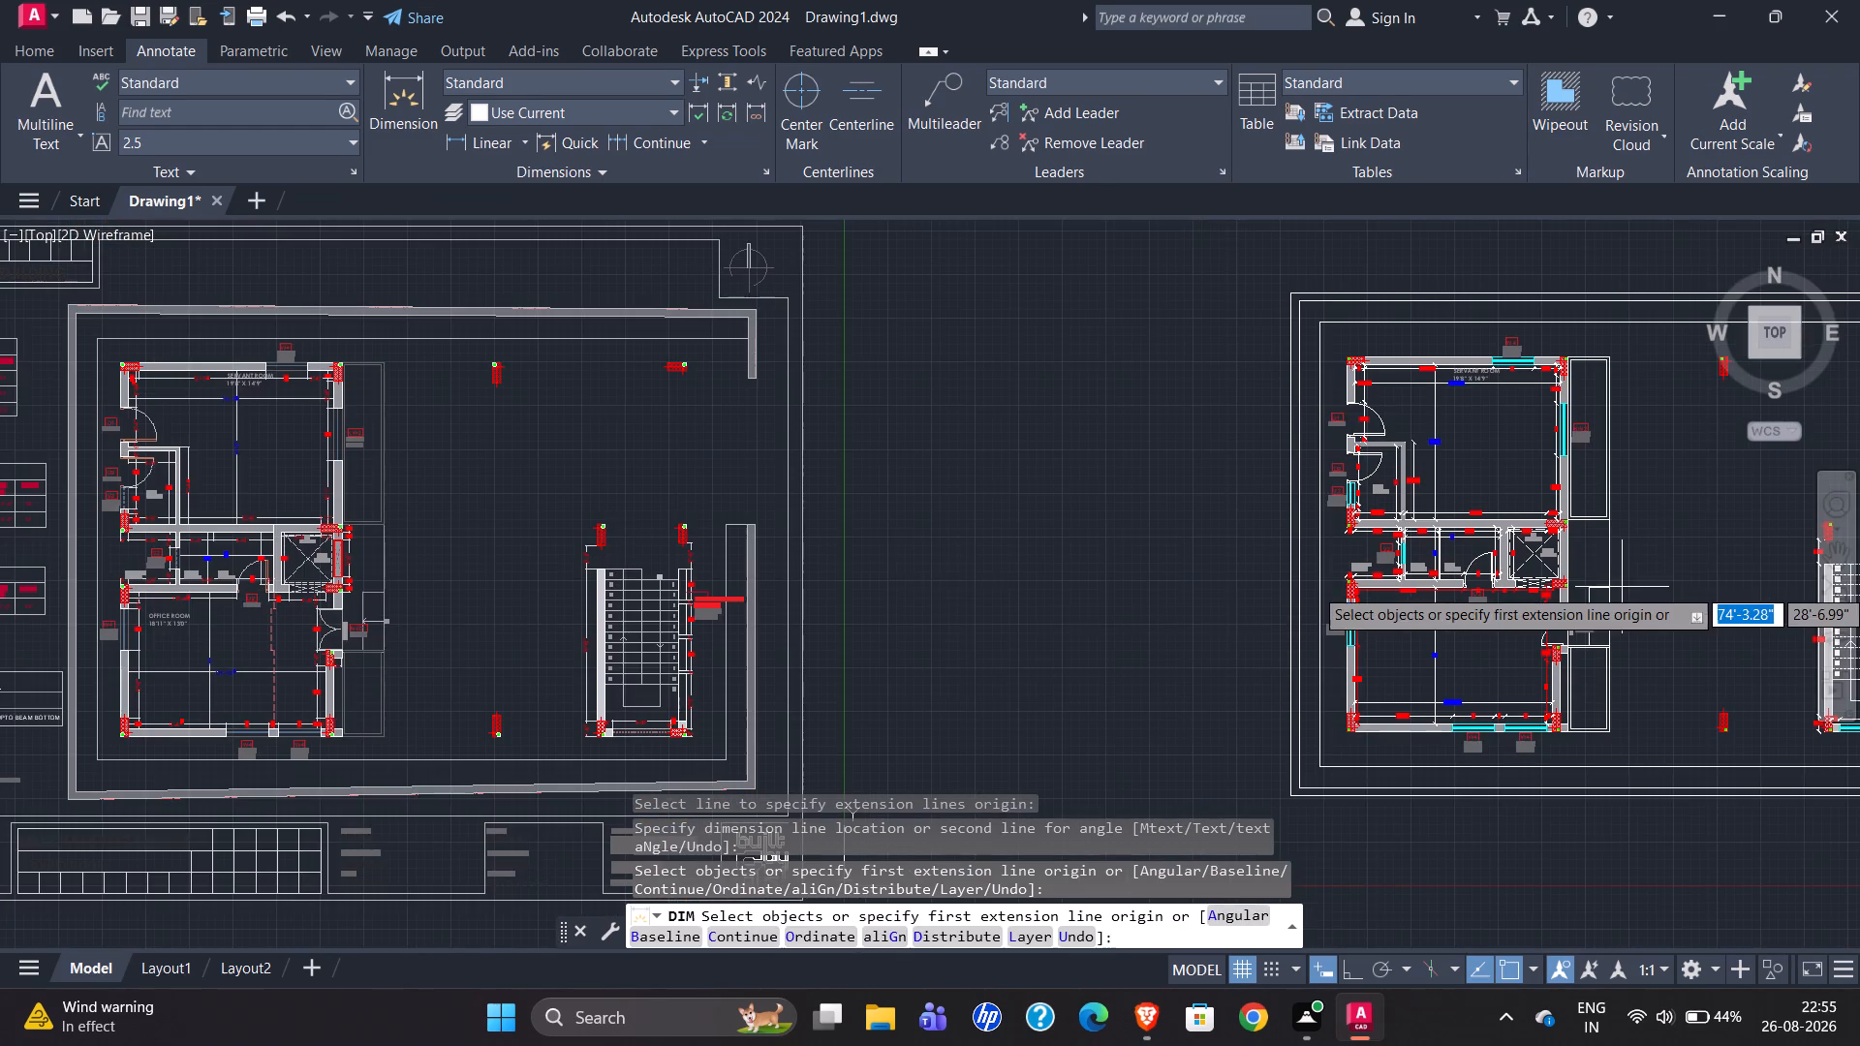
Set the primary units precision of the upper toilet's new width dimension to 0'-0".
scroll(1438, 509, up, 5)
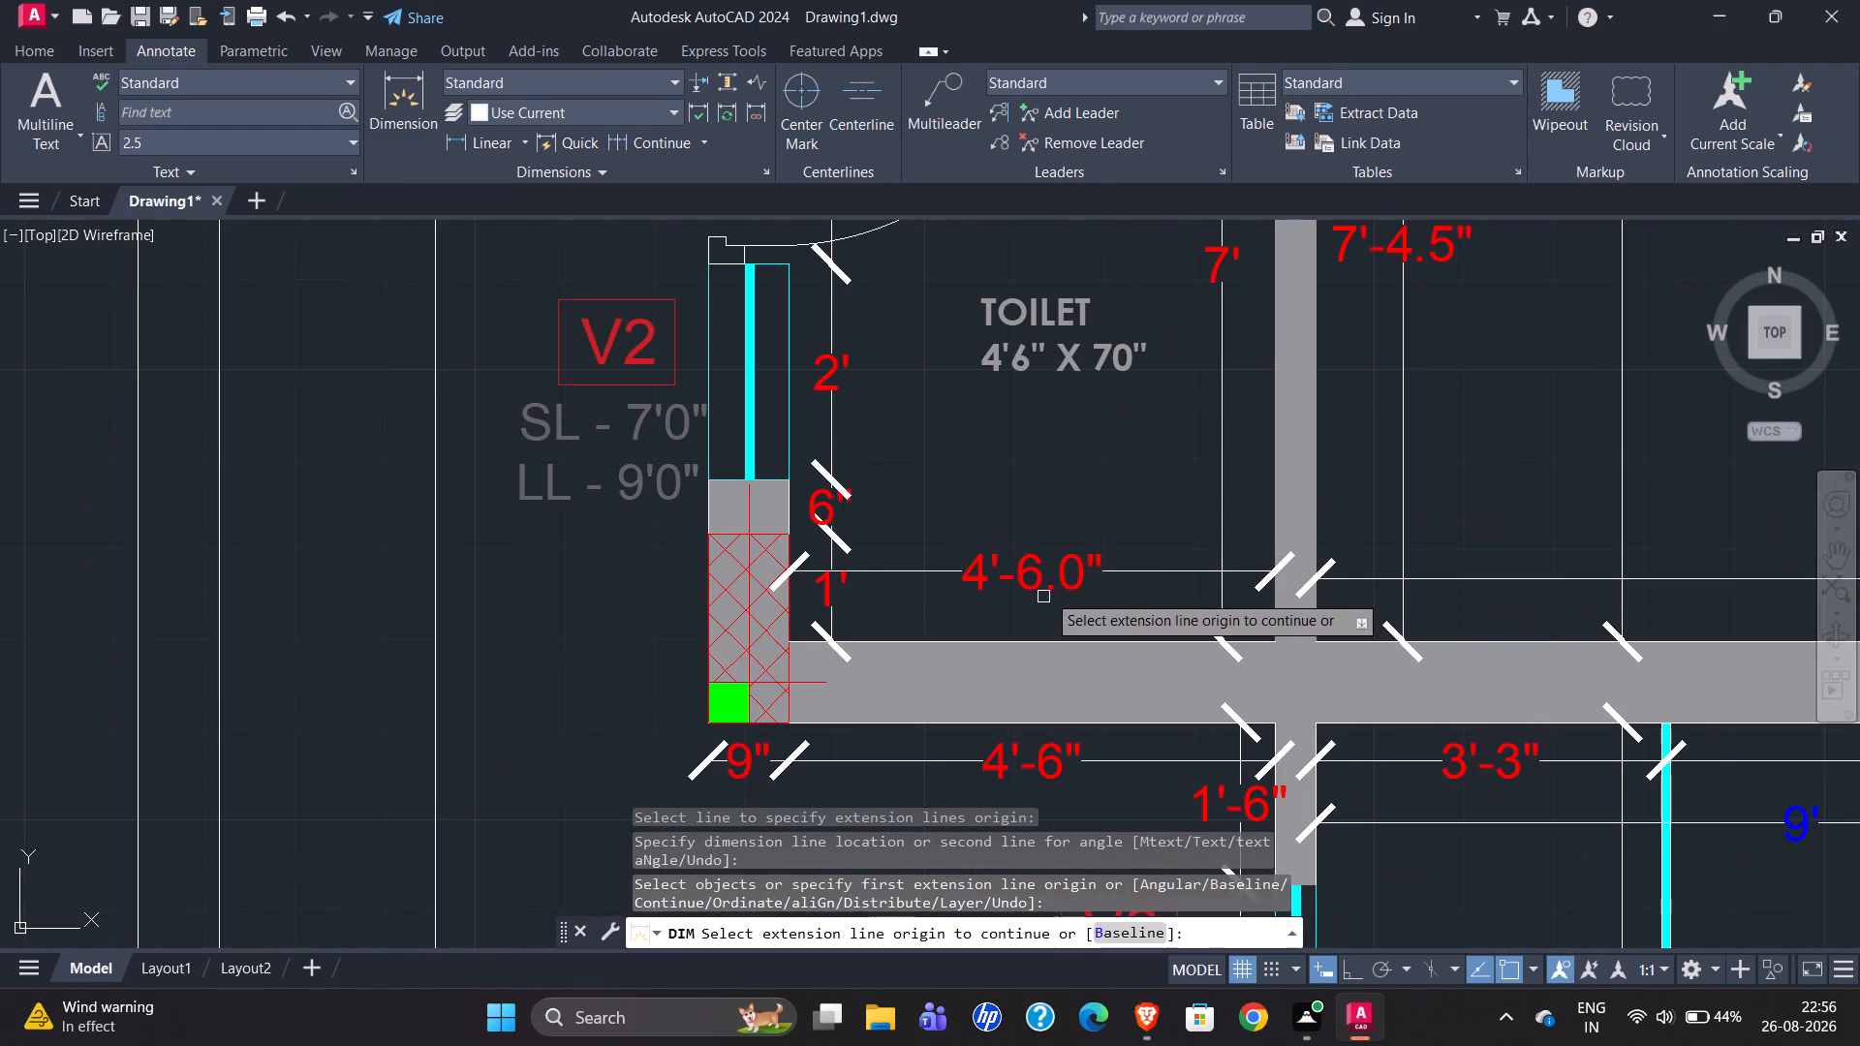
key(Escape)
click(1023, 582)
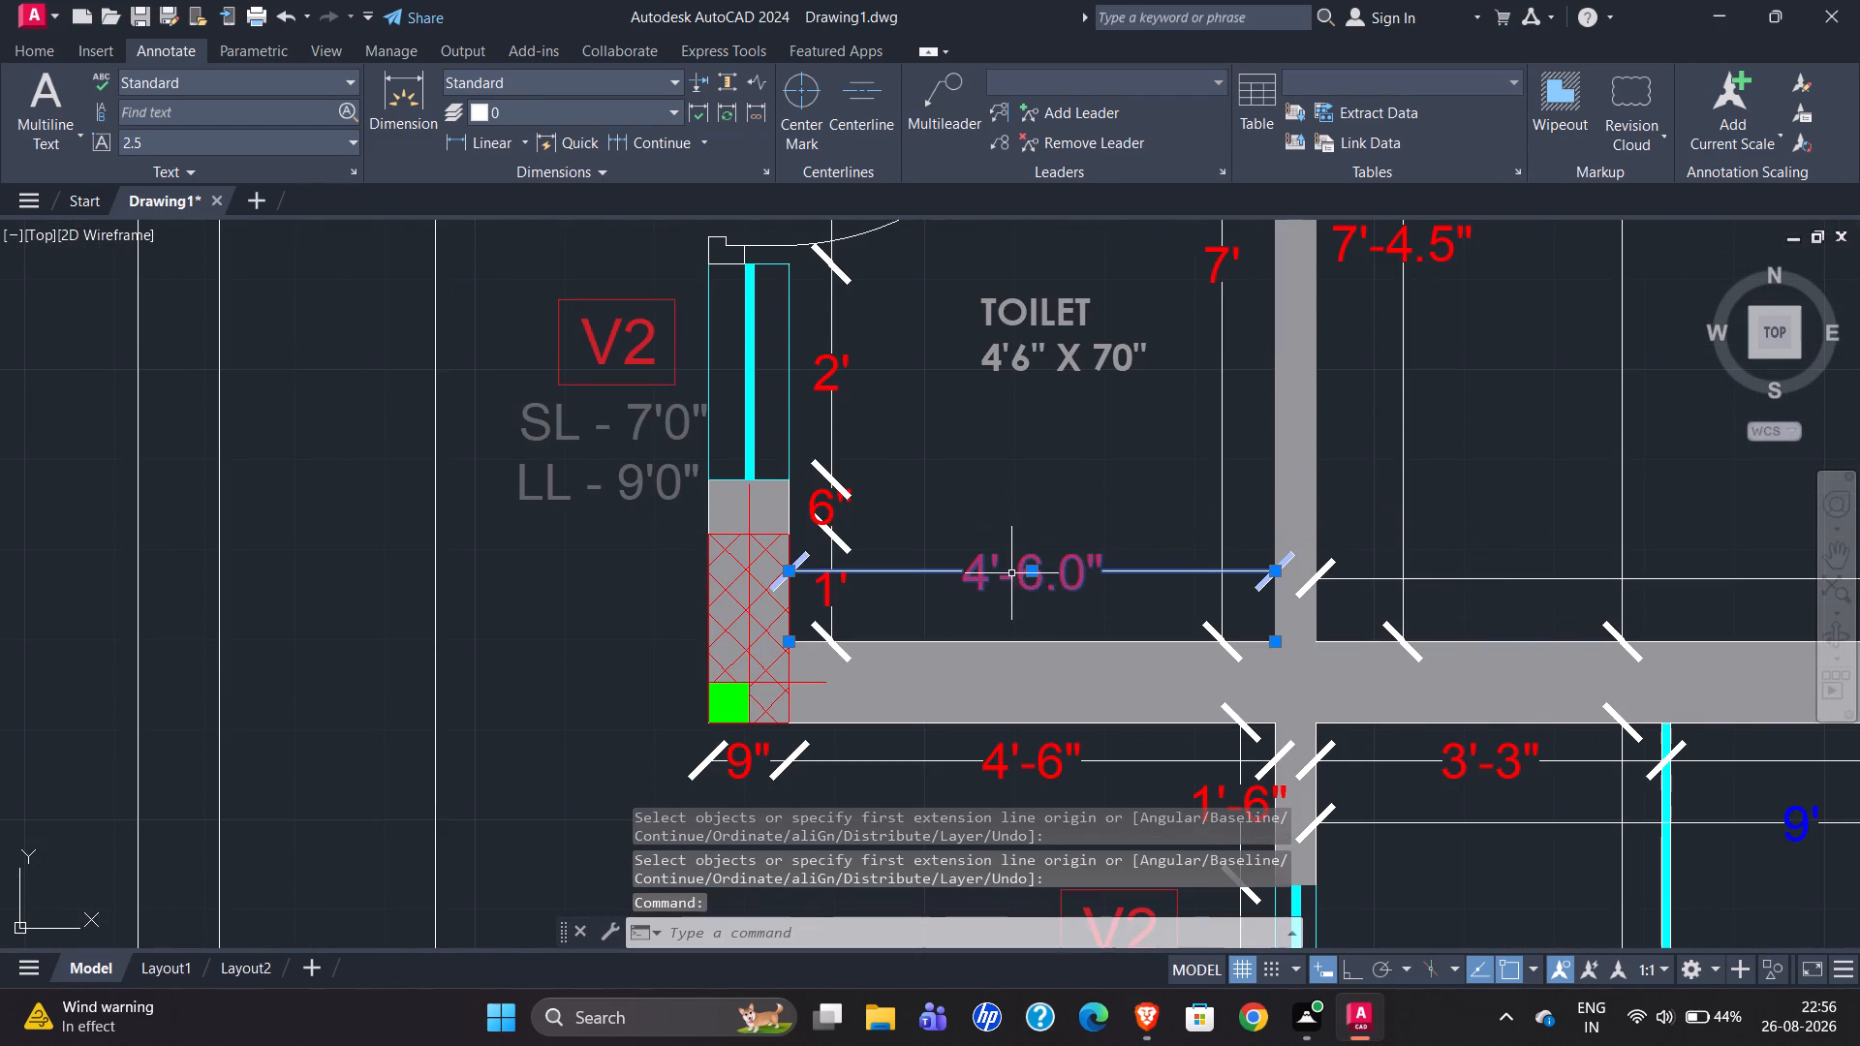
key(ctrl+1)
scroll(154, 590, down, 10)
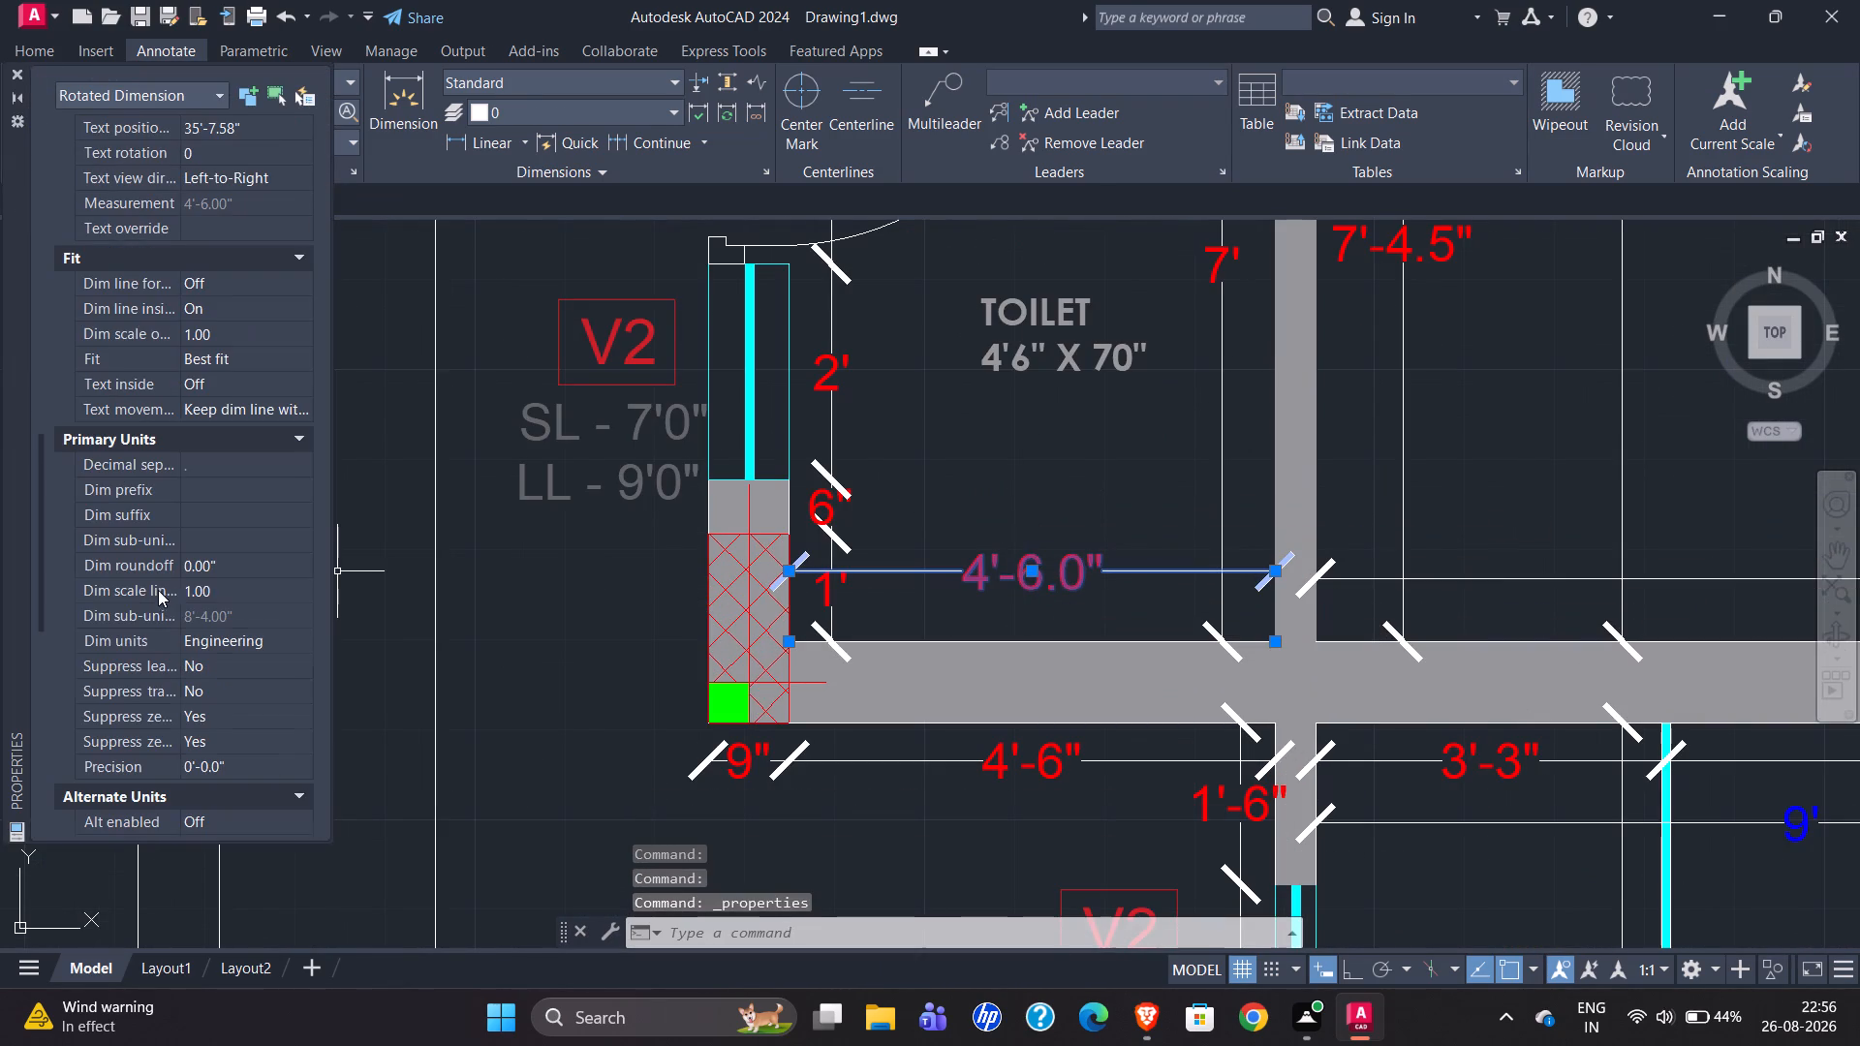
click(239, 776)
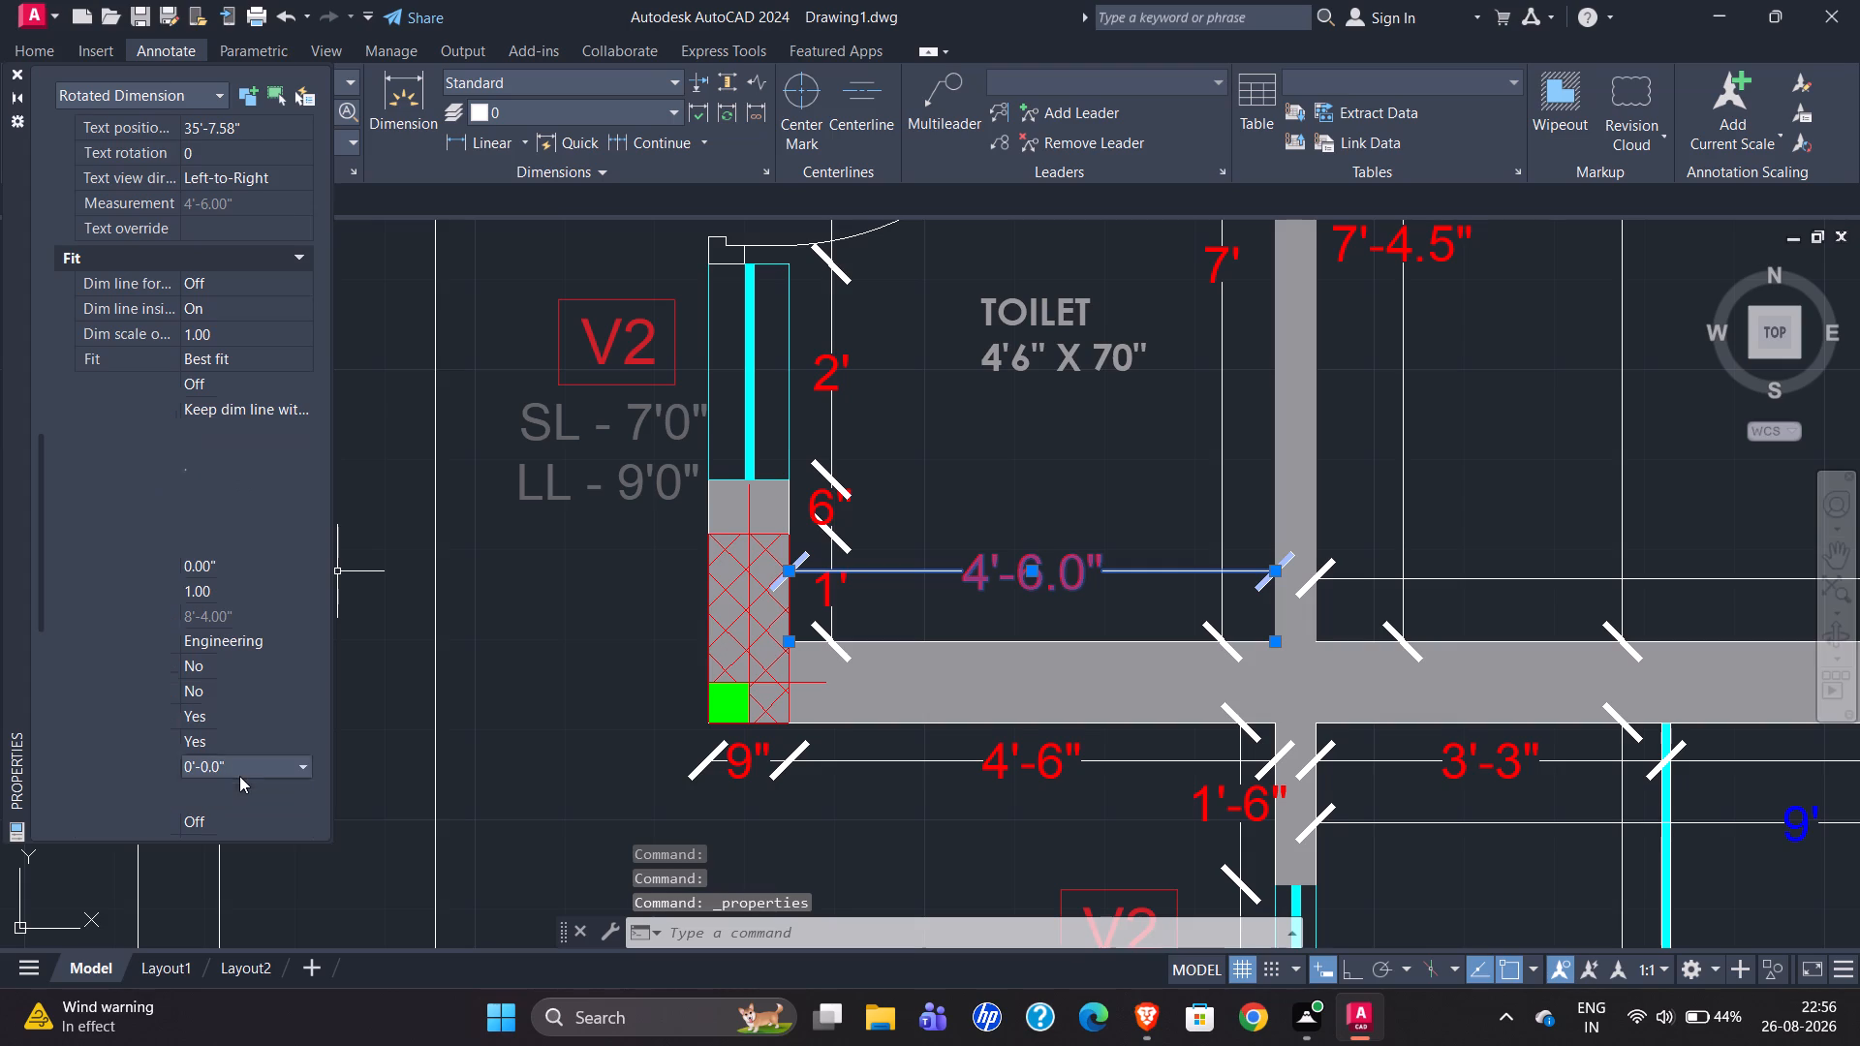
click(237, 767)
click(238, 782)
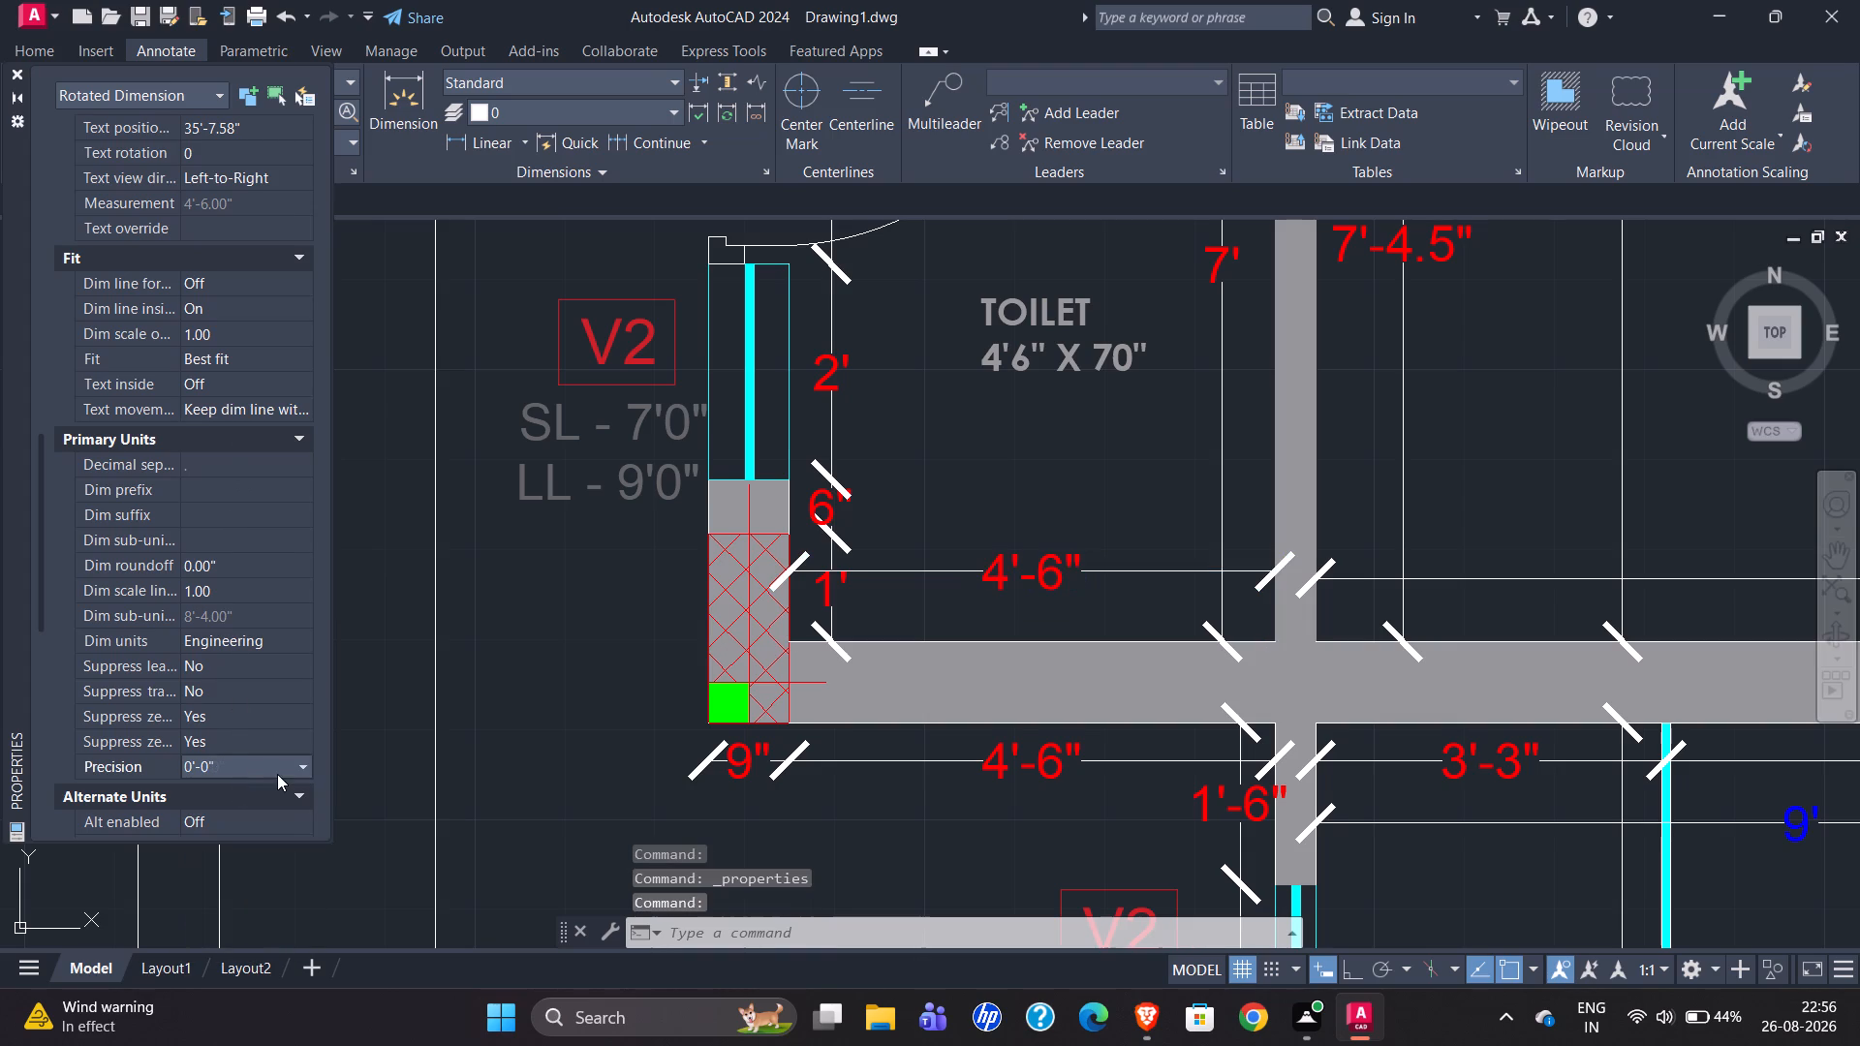
key(Escape)
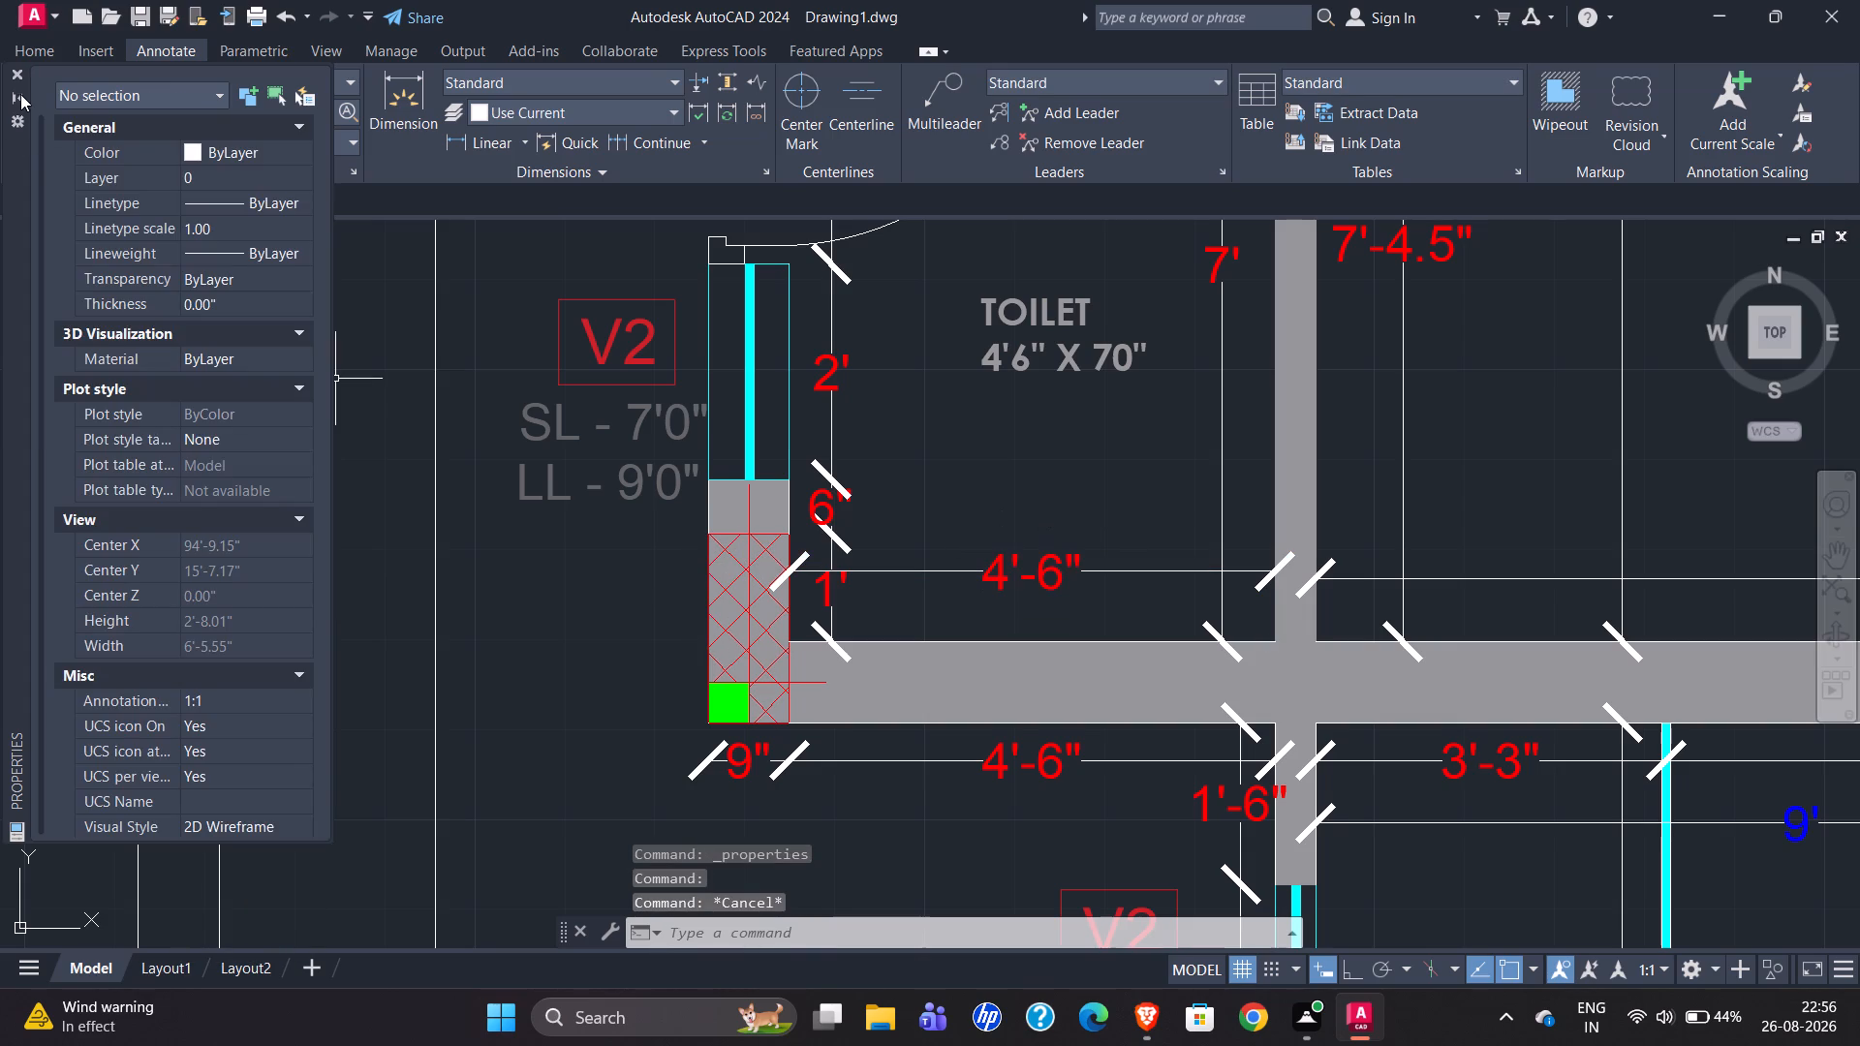
click(12, 75)
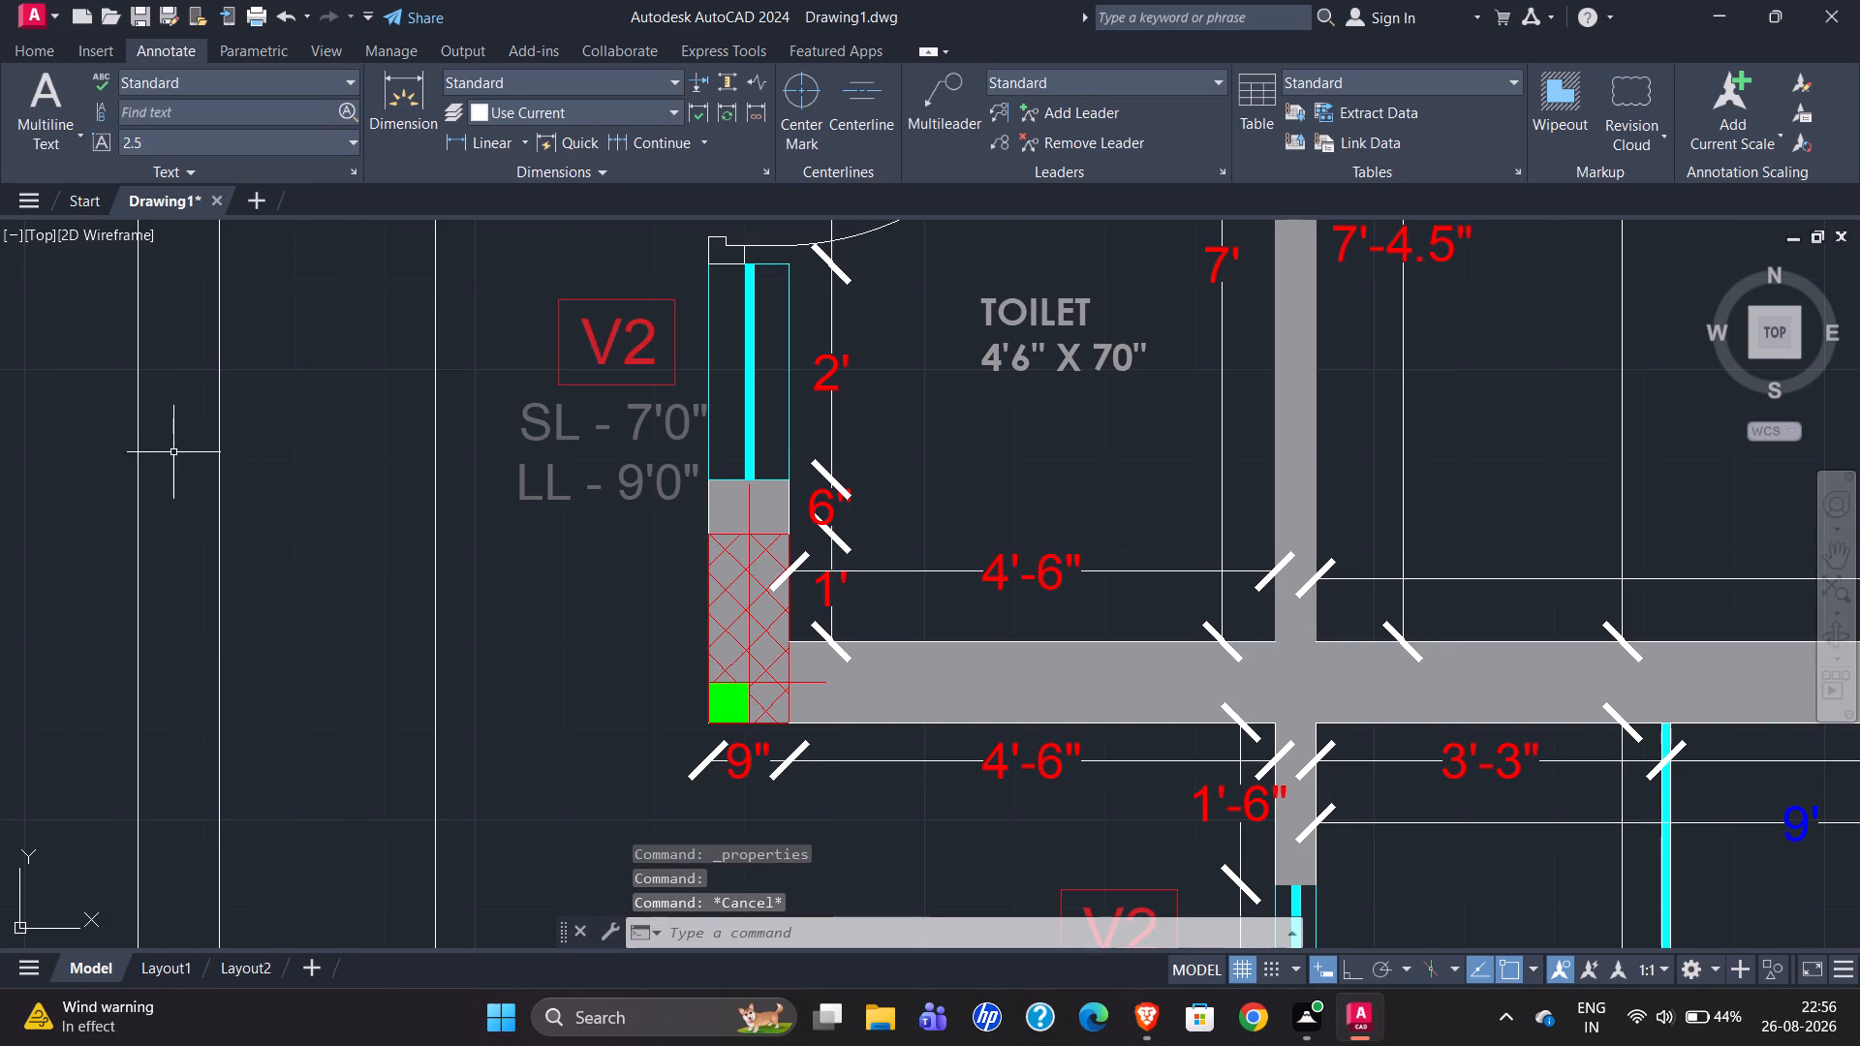
Move the upper toilet door's D2 tag with its LL - 8'0" text slightly up and inward, closer to the door opening.
scroll(690, 753, down, 1)
scroll(833, 661, up, 1)
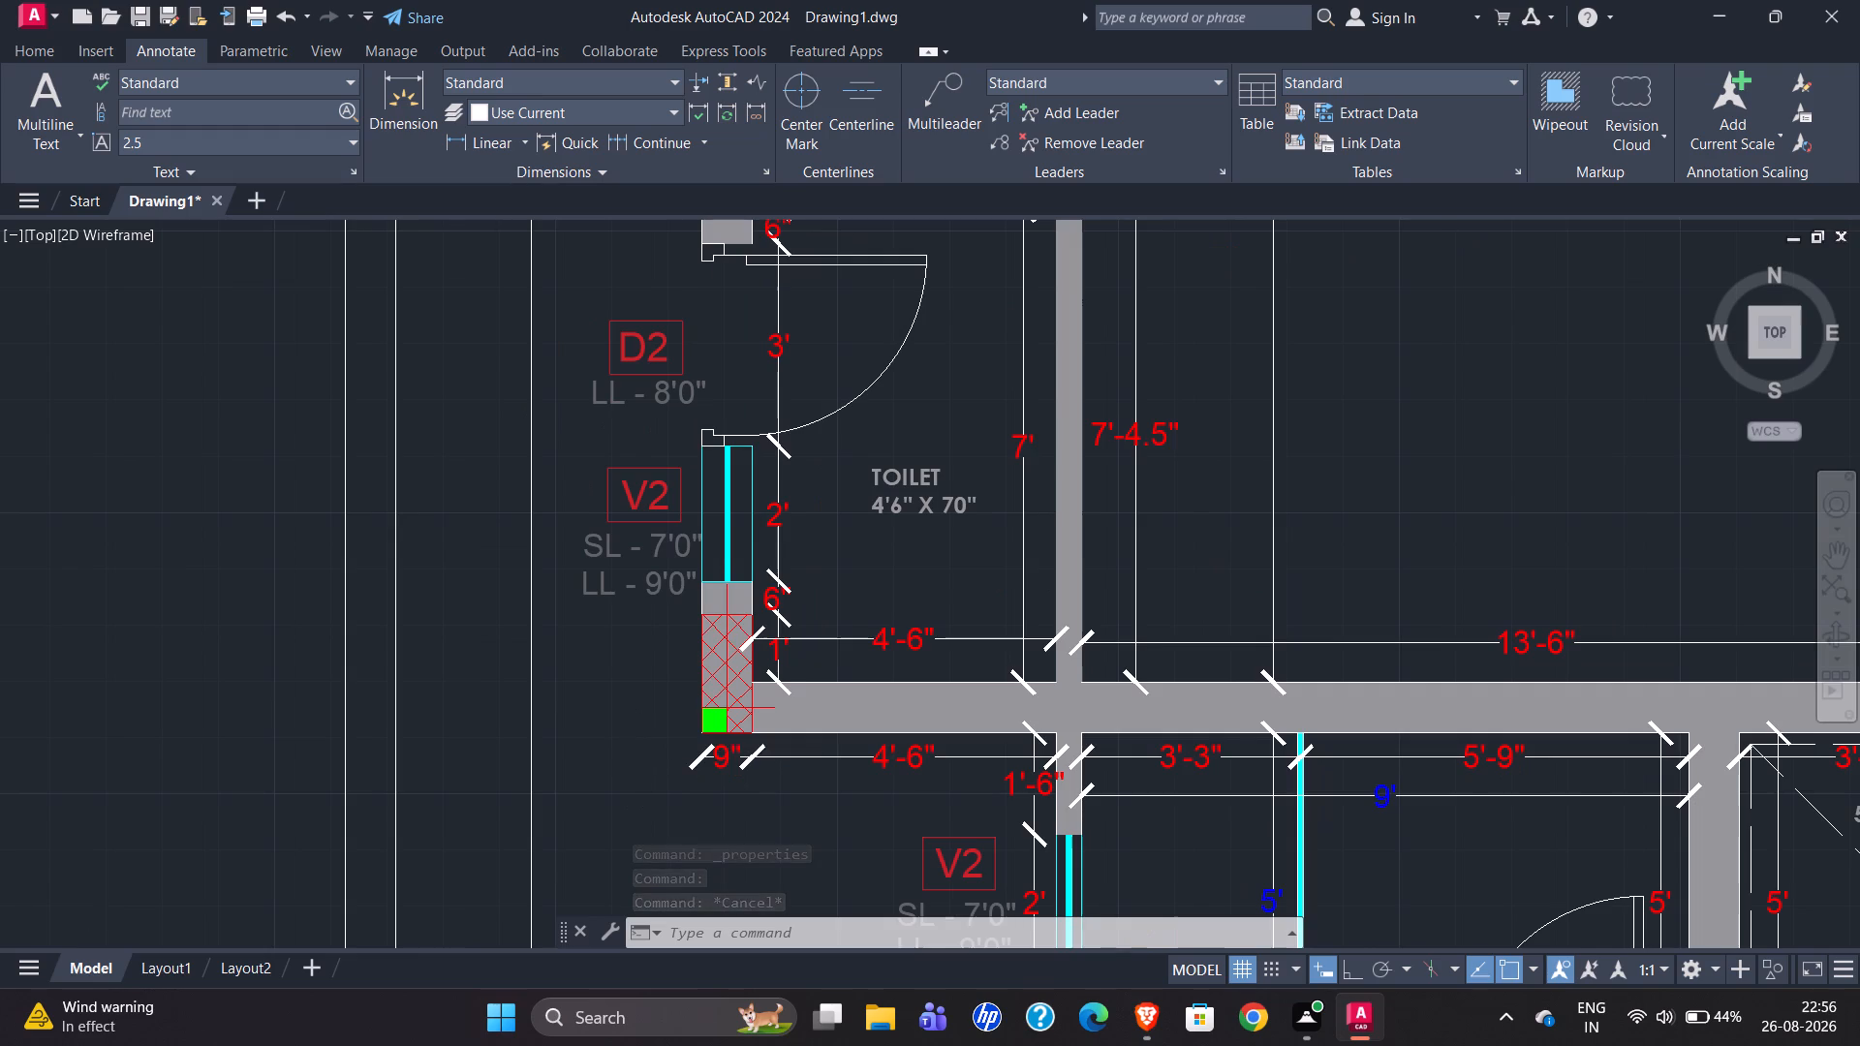
scroll(832, 660, up, 1)
scroll(622, 740, down, 1)
scroll(708, 727, down, 1)
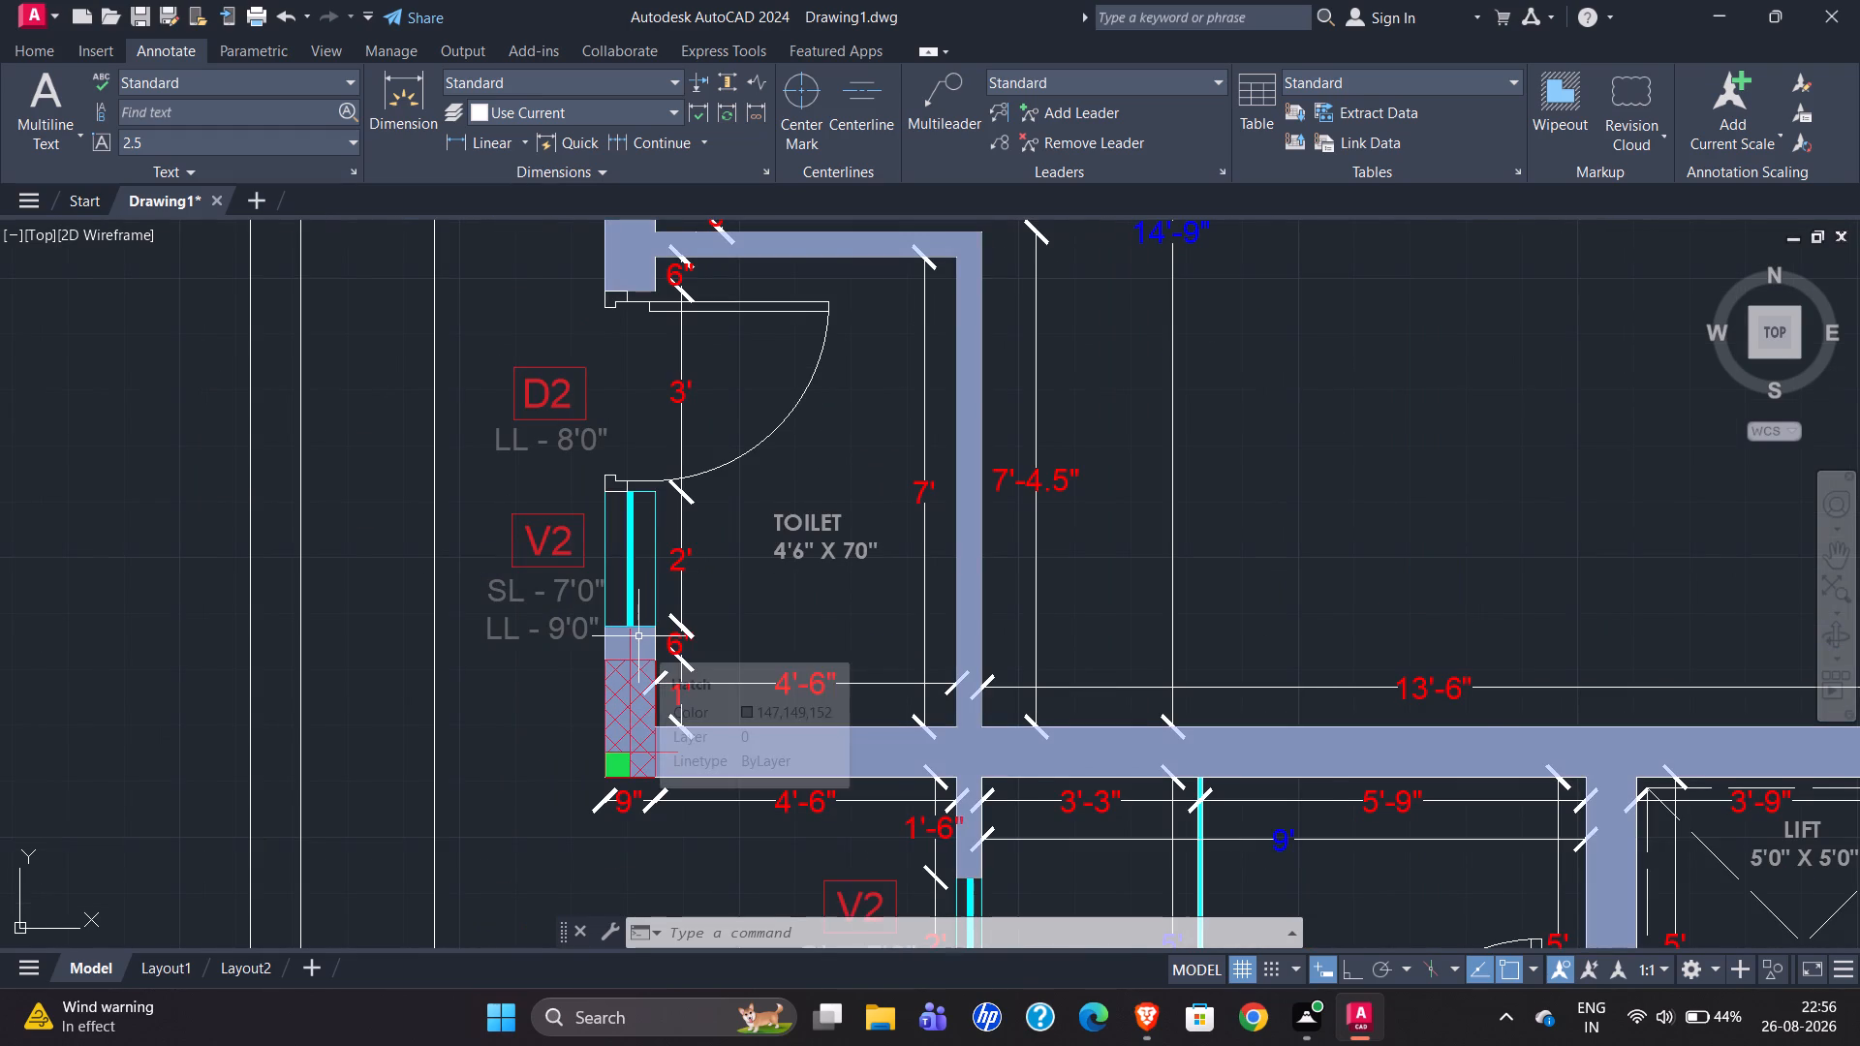
scroll(740, 609, down, 1)
scroll(592, 498, up, 1)
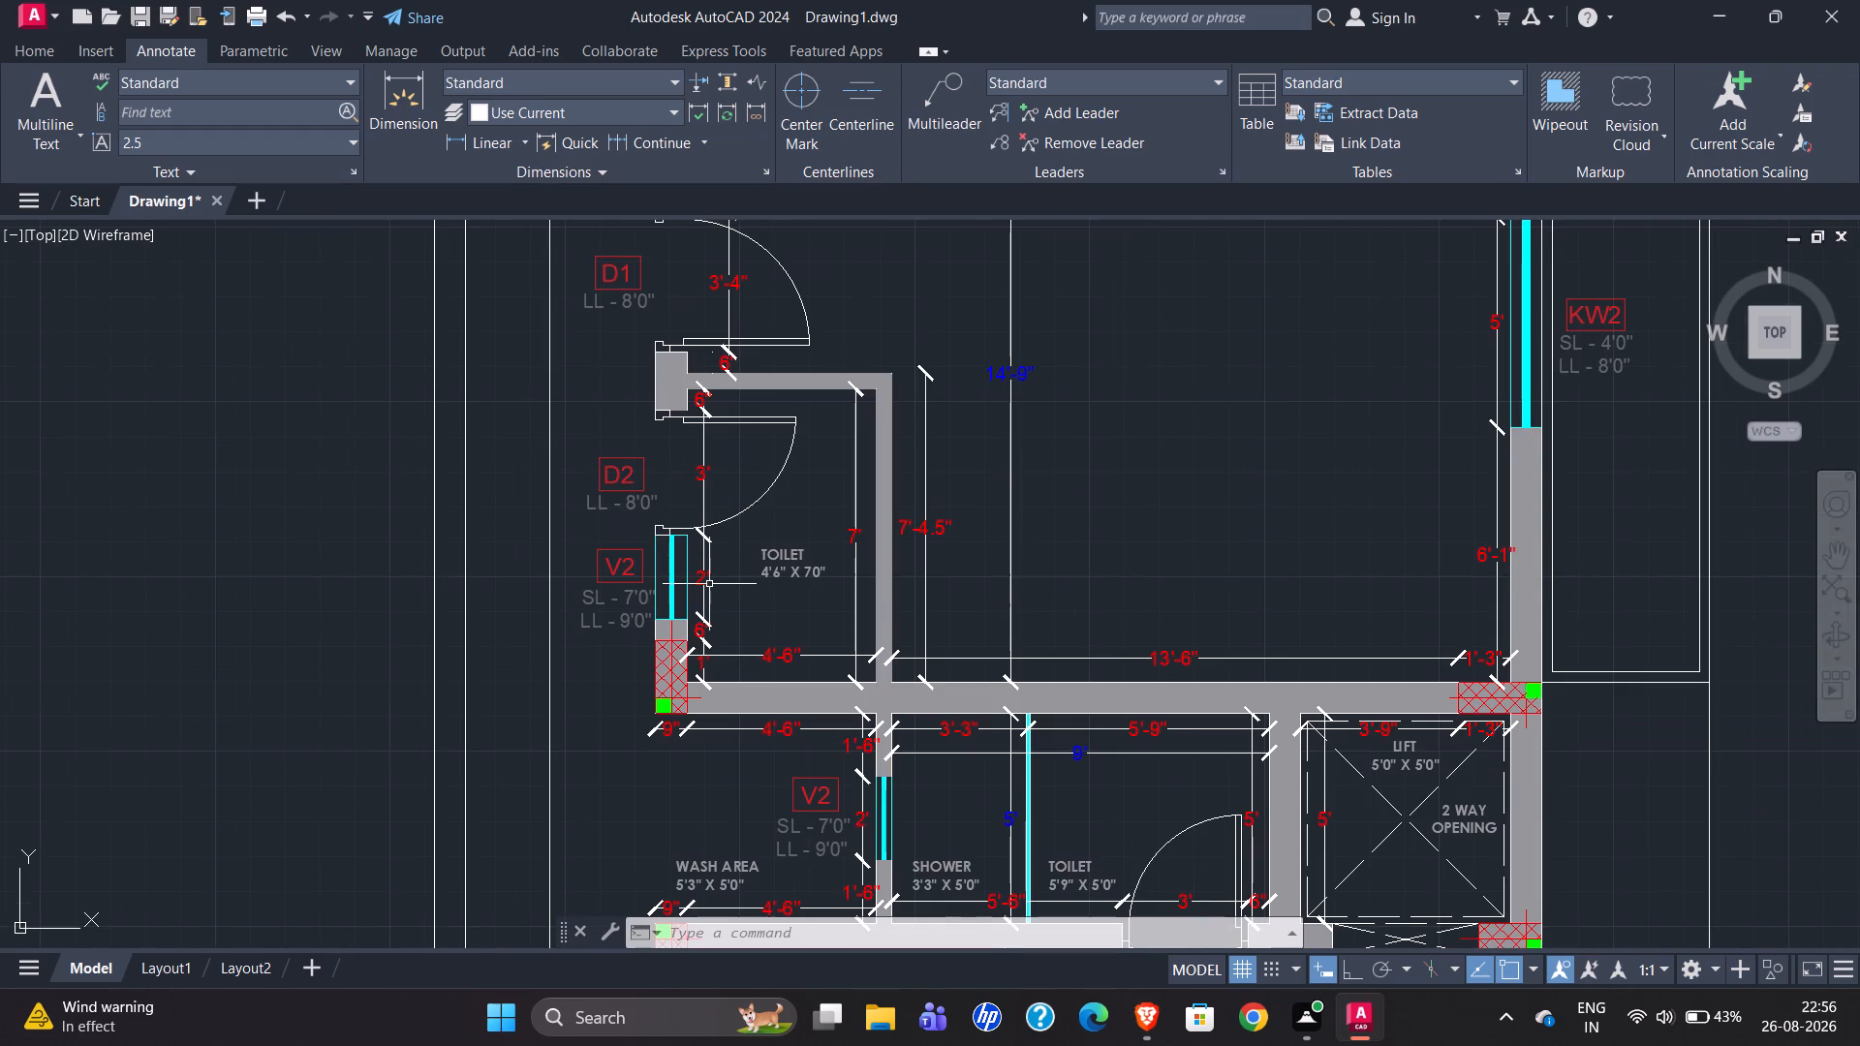
scroll(709, 584, up, 1)
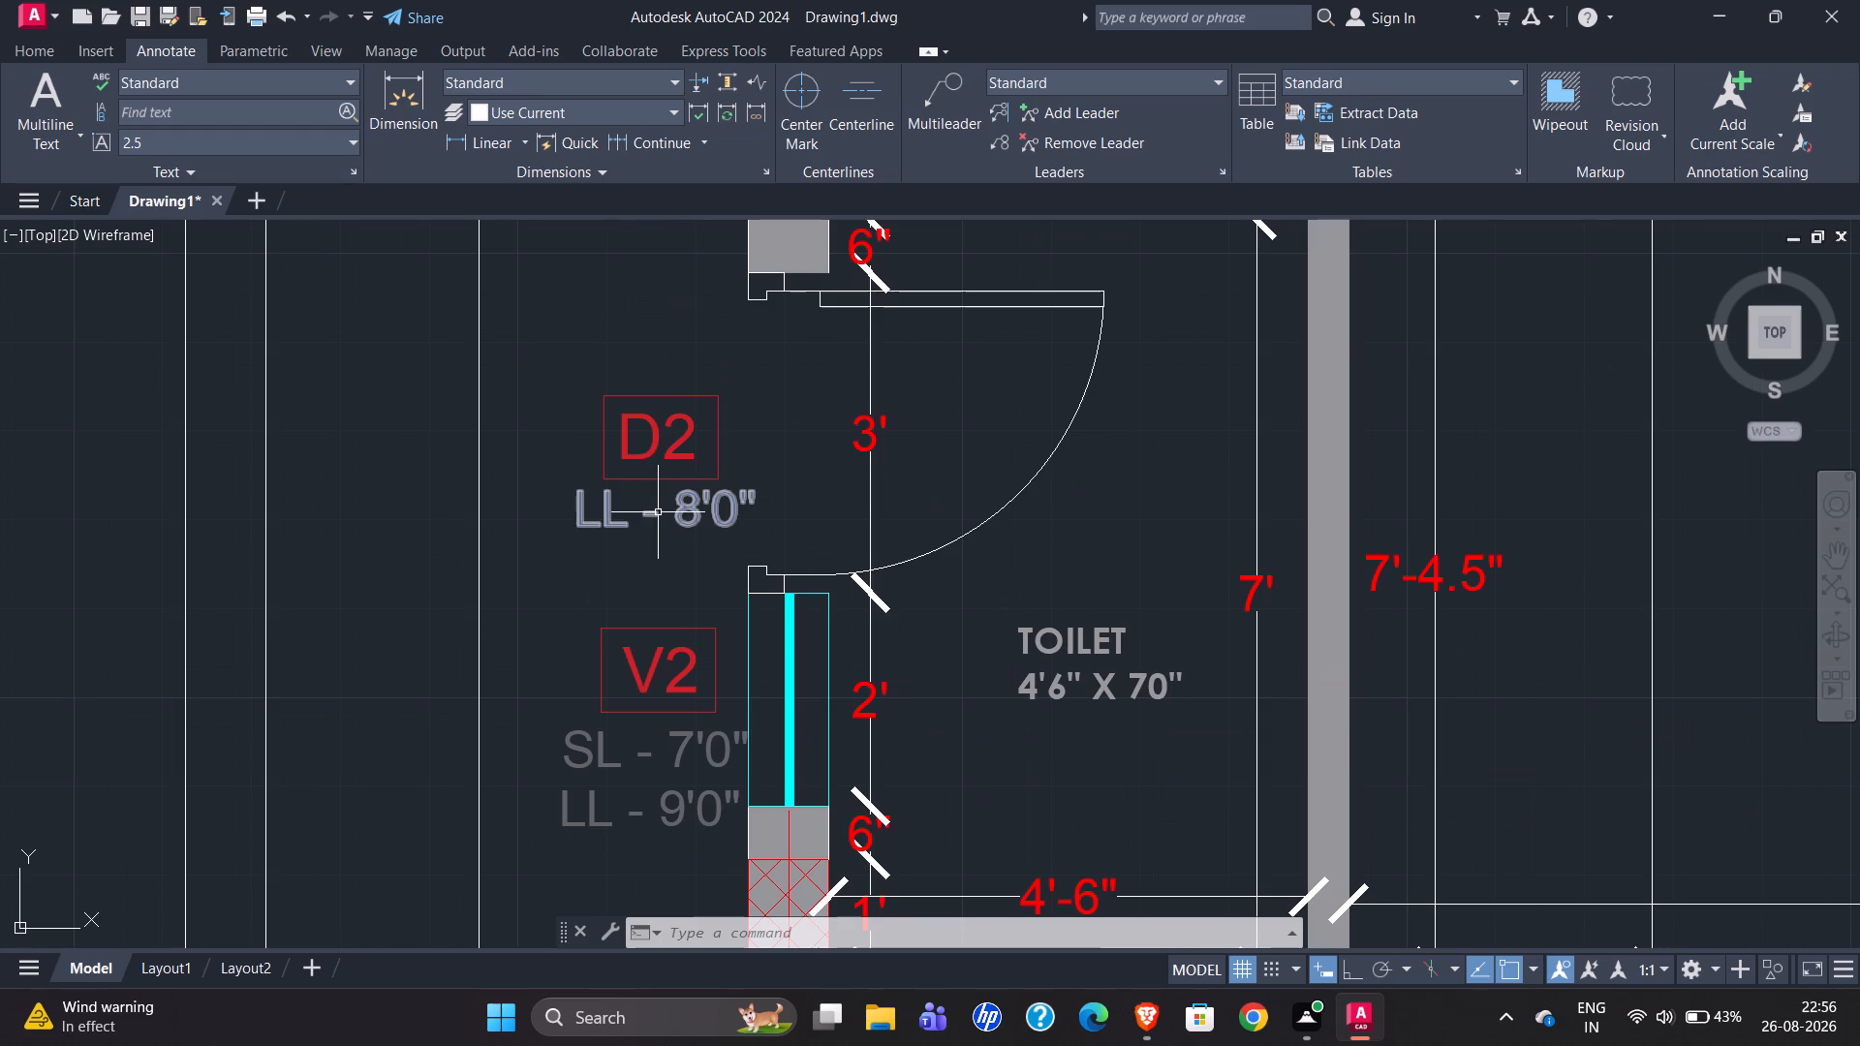
drag(534, 366, 543, 386)
click(777, 566)
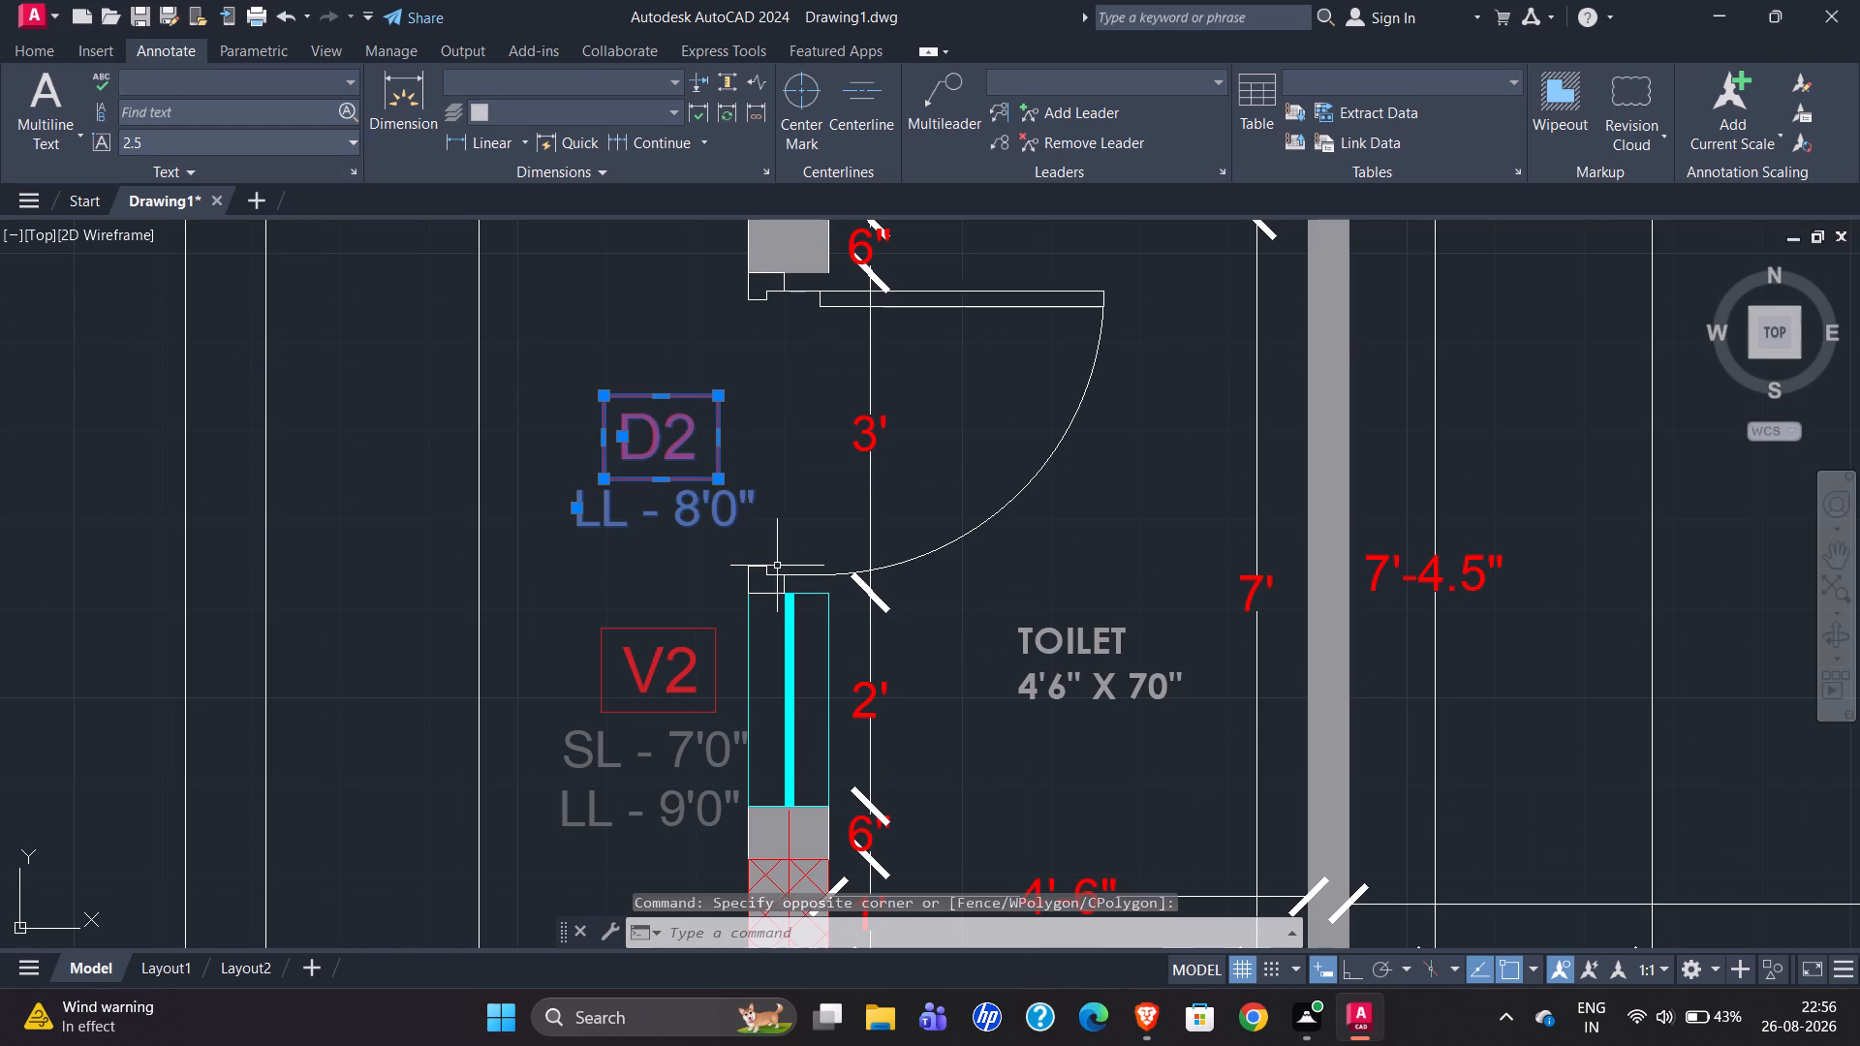
key(m)
key(Return)
click(712, 396)
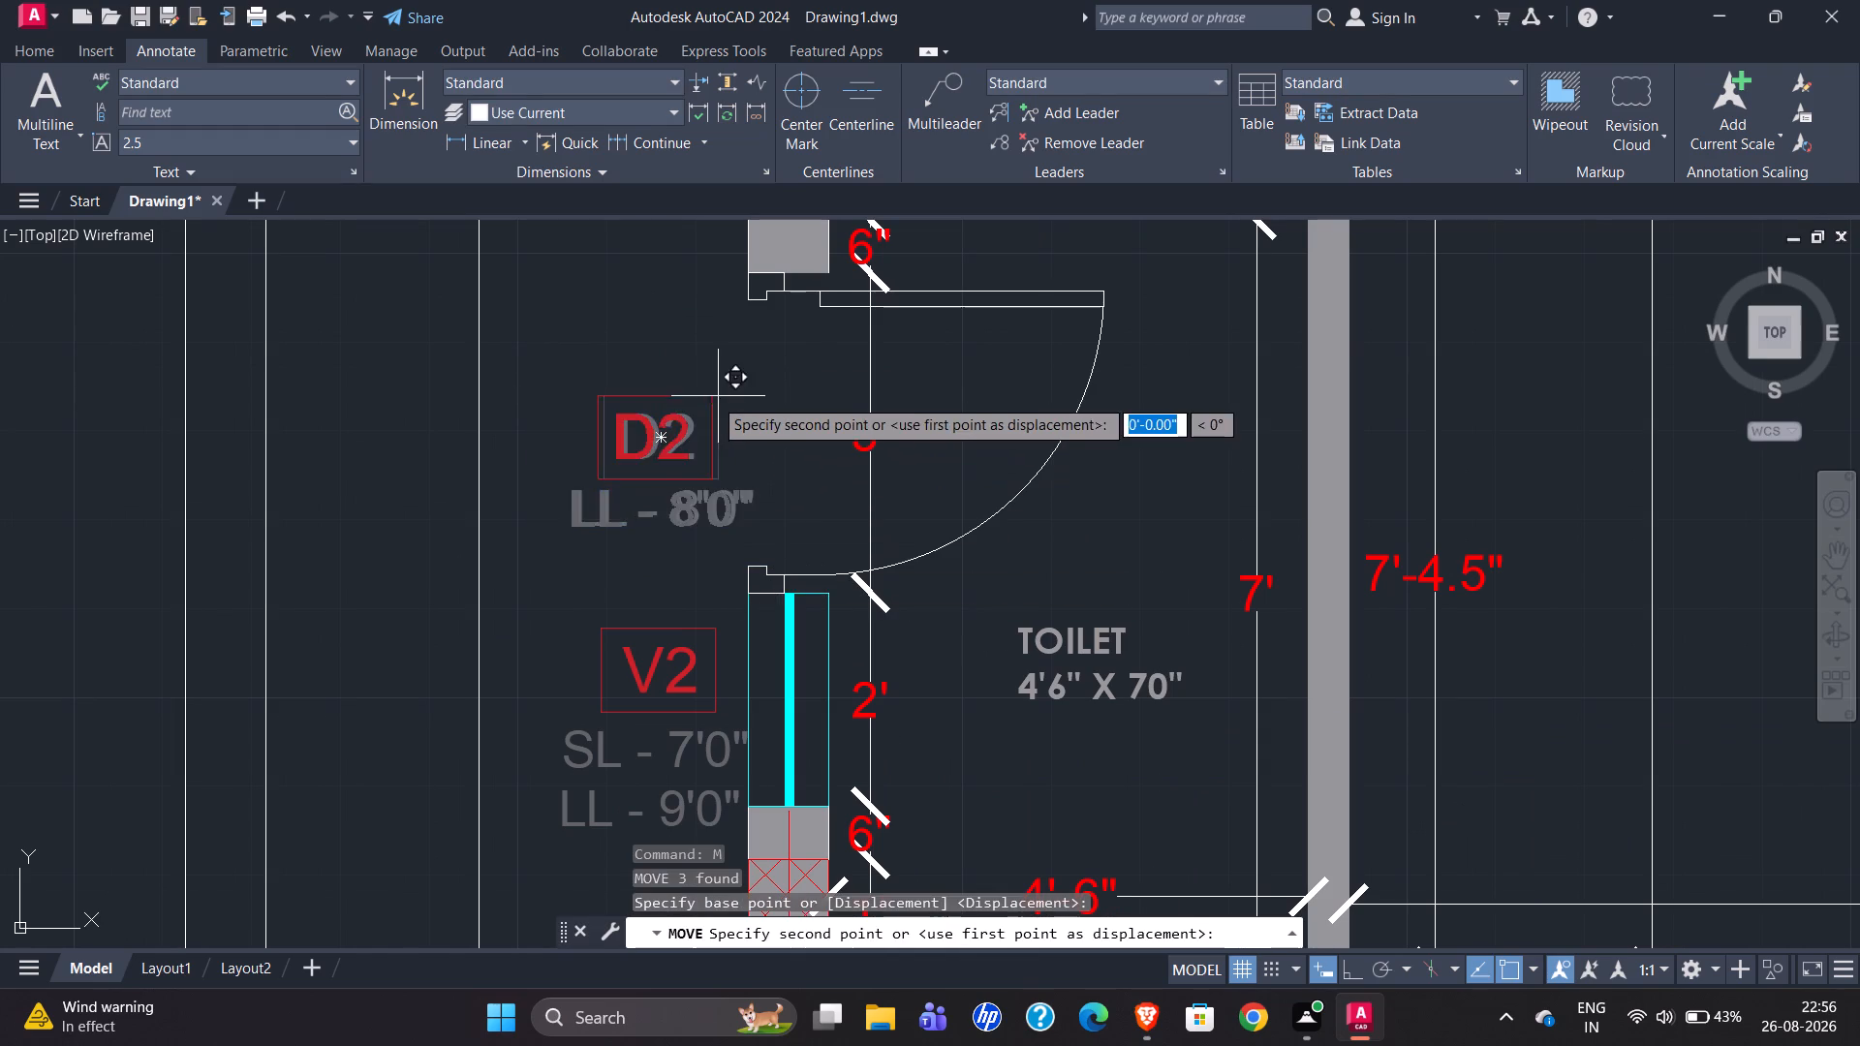
click(778, 381)
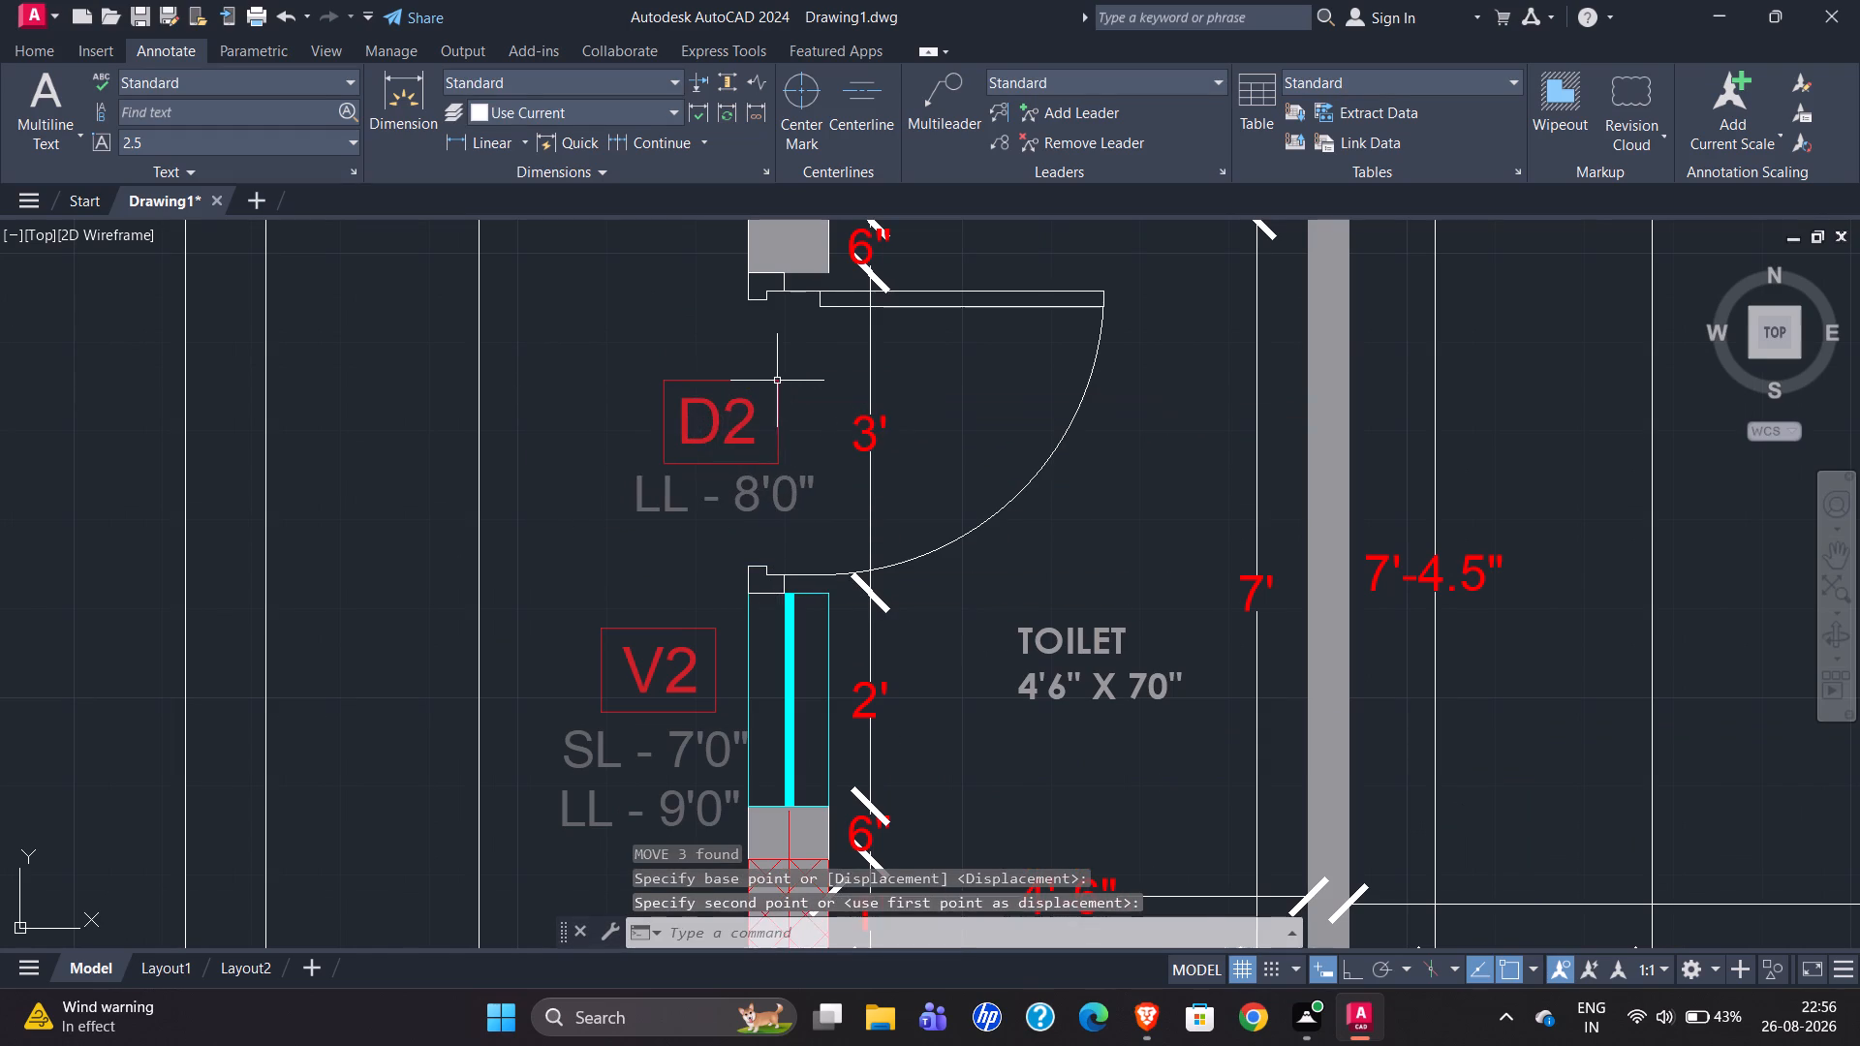
Move the servant room door's D1 tag with its LL - 8'0" text about 10" toward the door opening.
scroll(554, 495, down, 3)
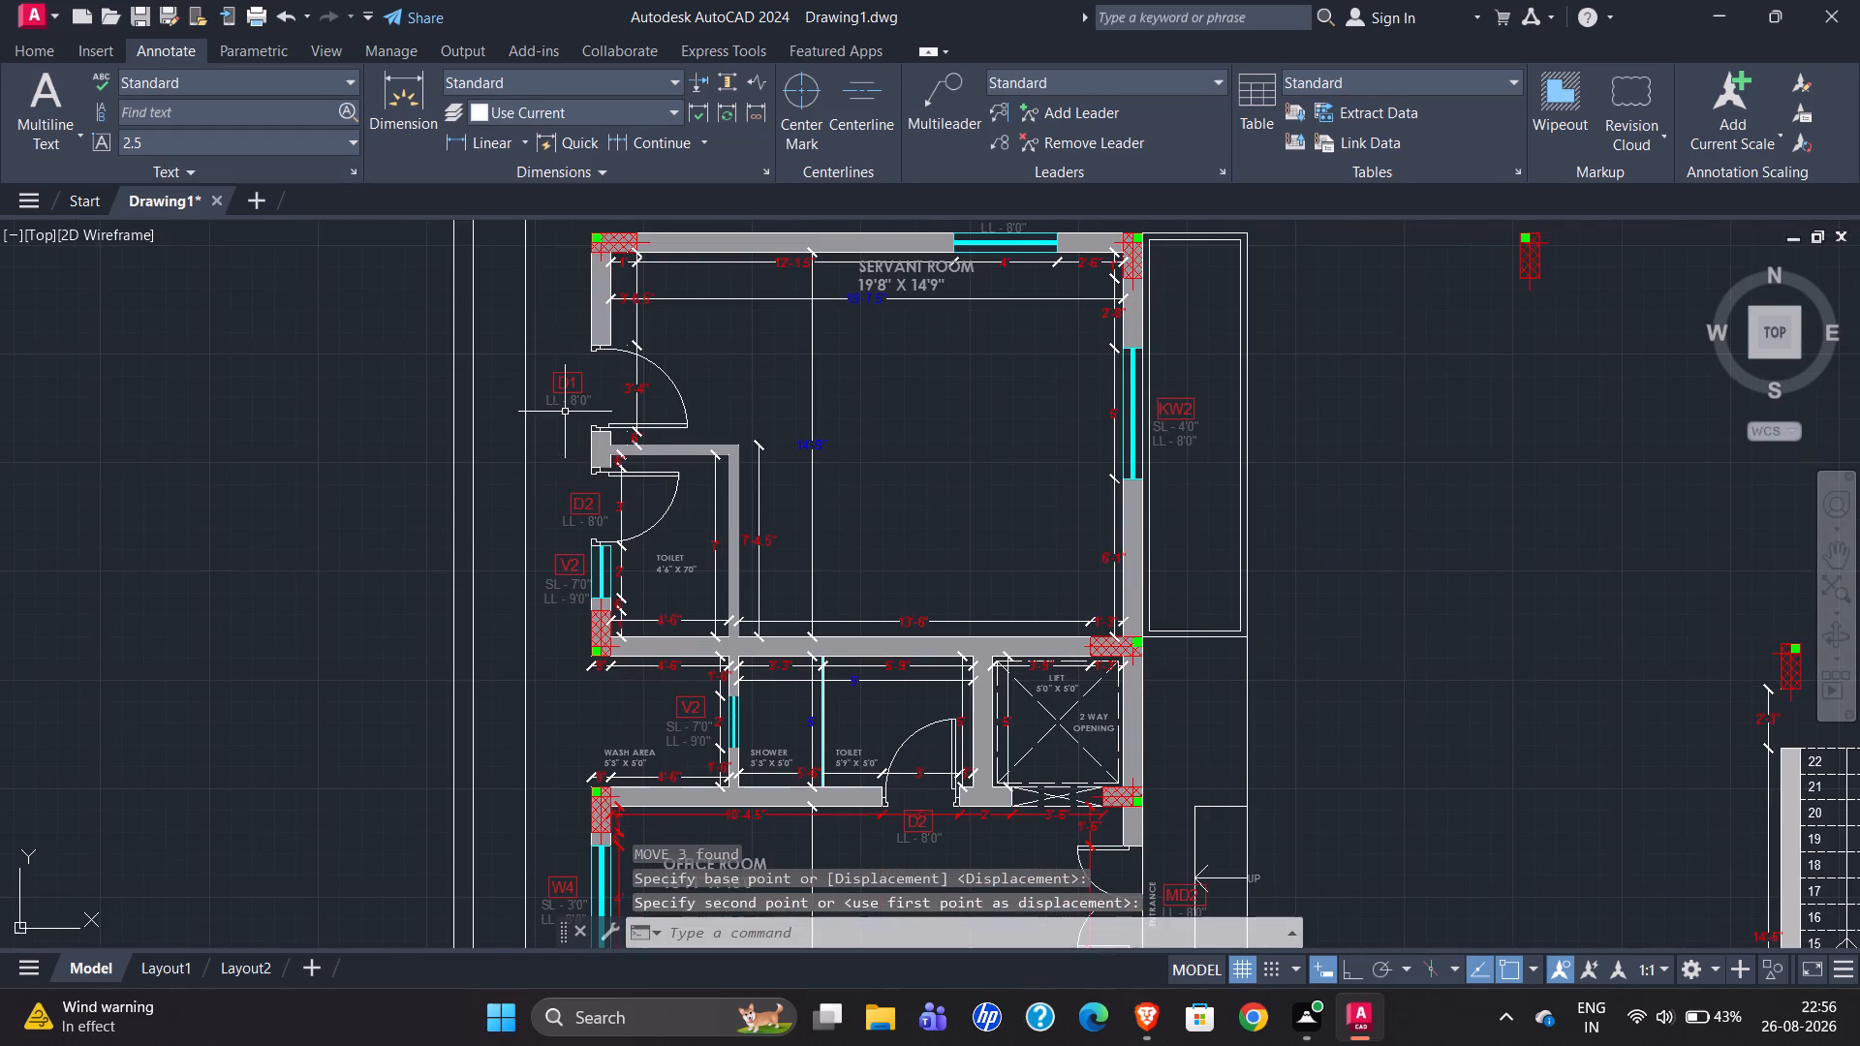
scroll(555, 379, up, 5)
scroll(424, 386, down, 2)
drag(406, 314, 407, 323)
click(655, 536)
key(m)
key(Return)
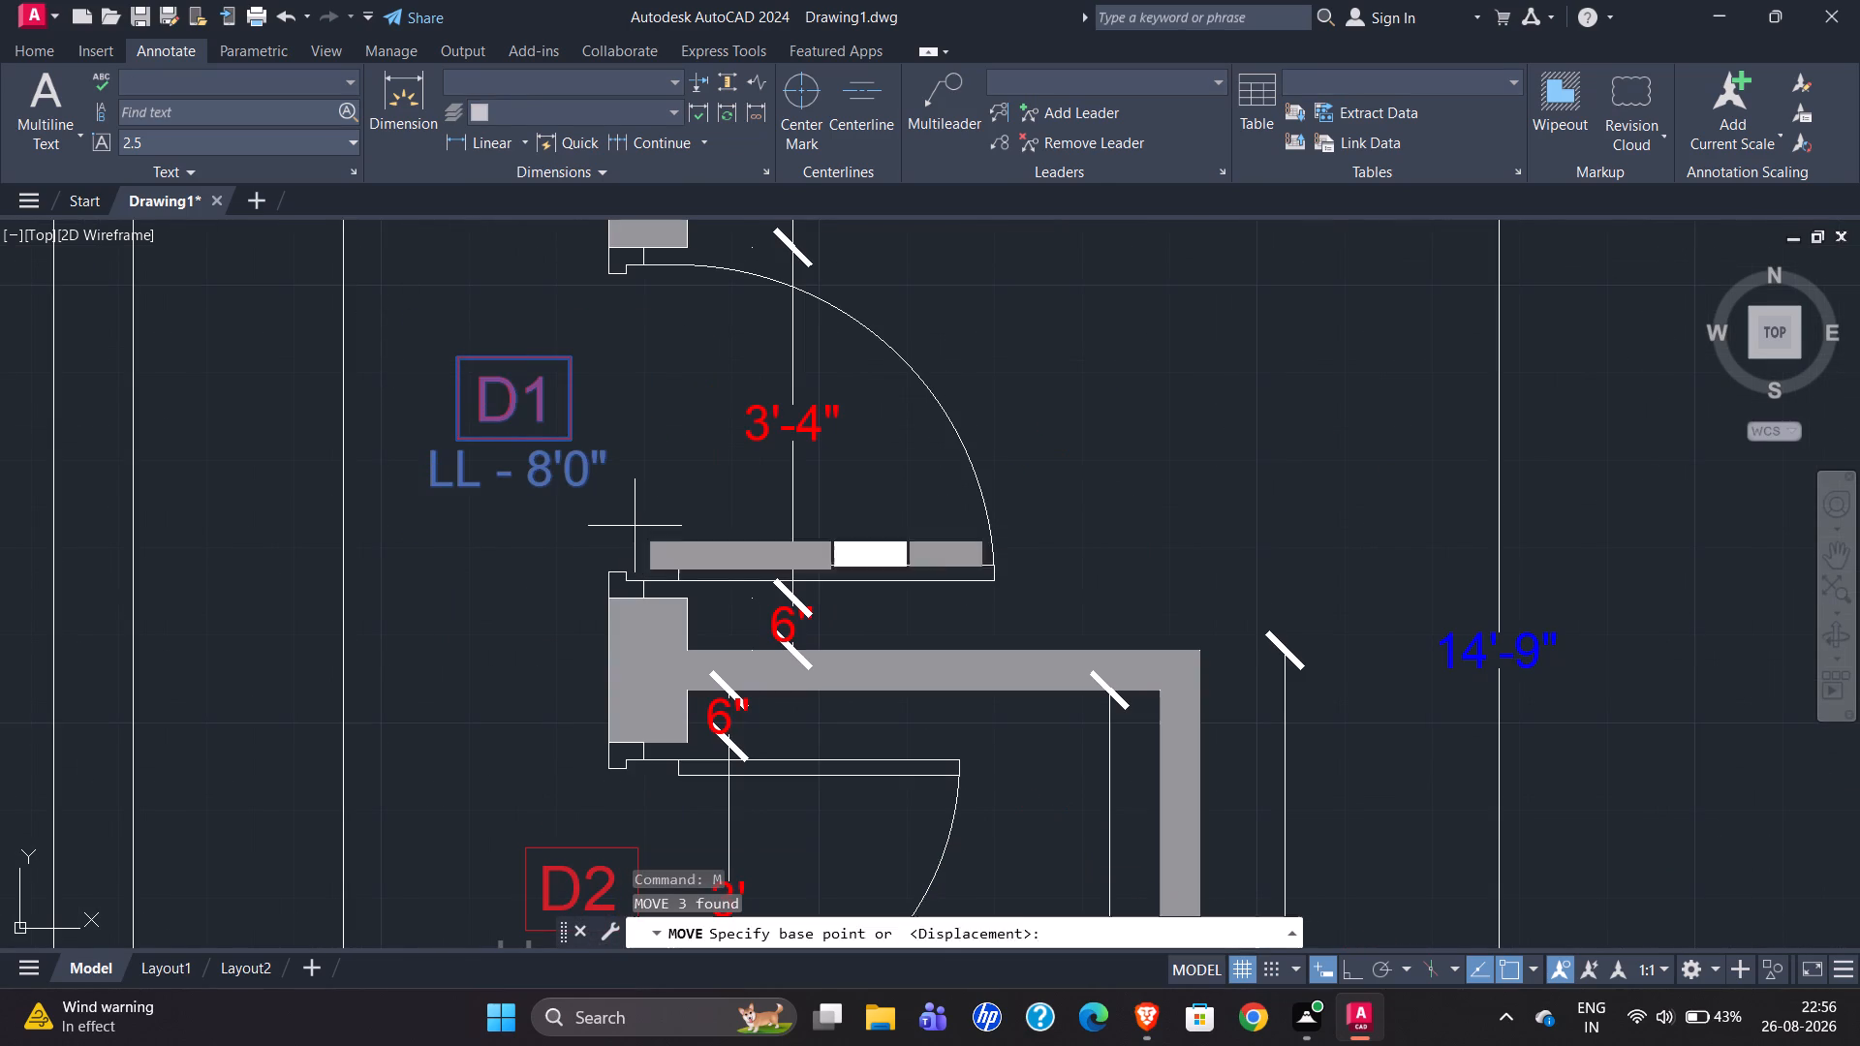
click(571, 363)
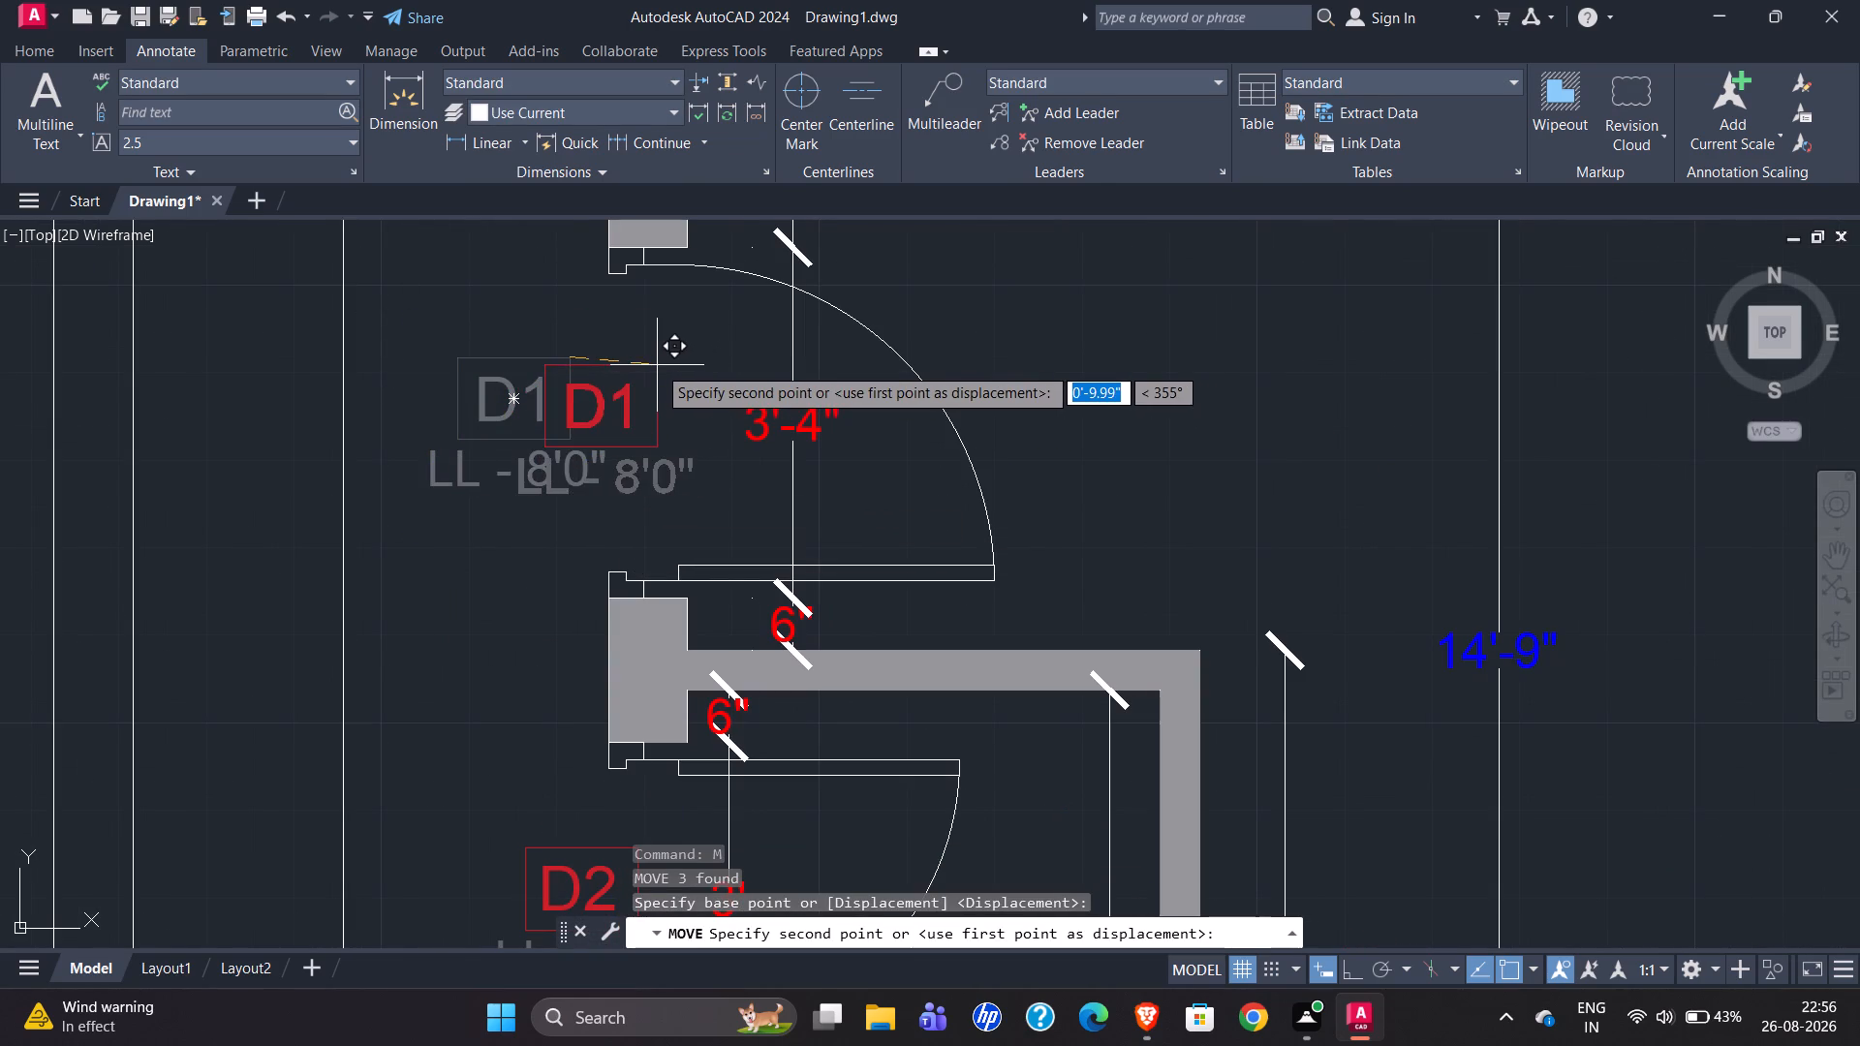
click(657, 365)
Move the SERVANT ROOM label with its 19'8" X 14'9" size text about 5' straight down into the room's open area.
scroll(280, 488, down, 3)
scroll(305, 323, up, 3)
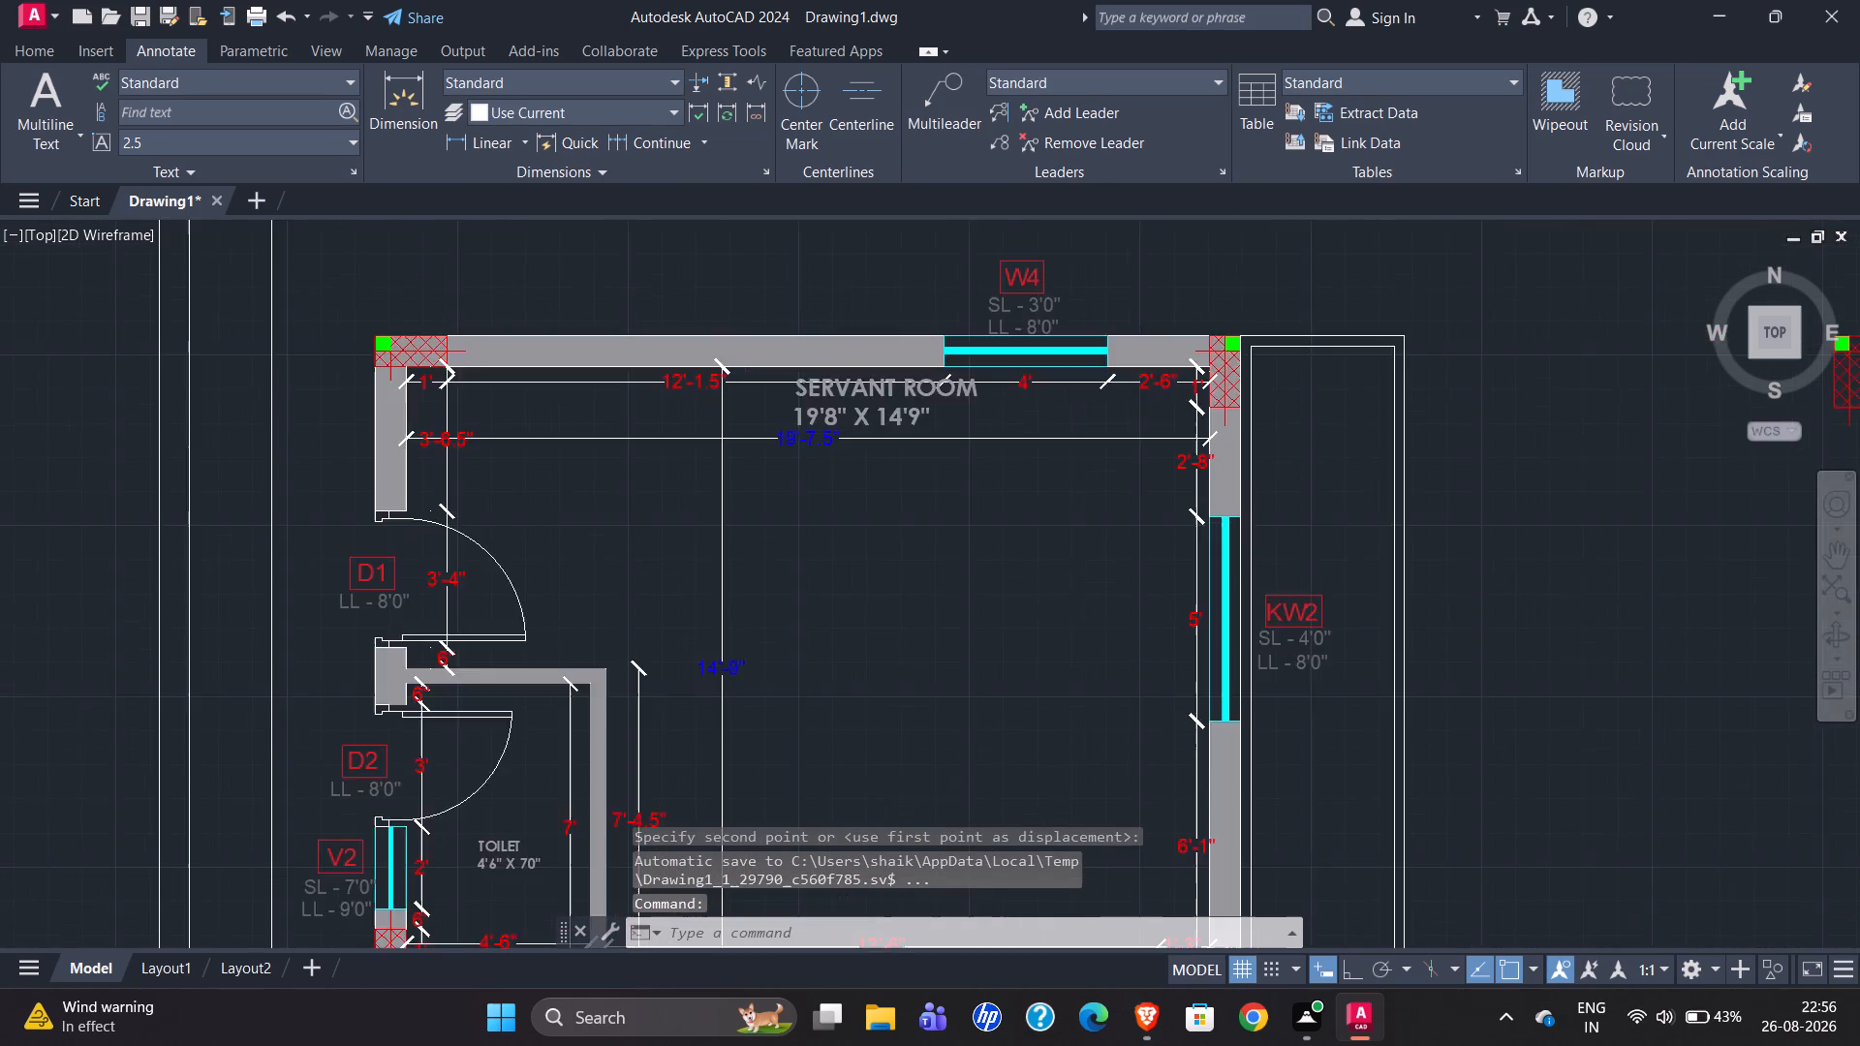
scroll(321, 346, up, 1)
scroll(340, 362, down, 2)
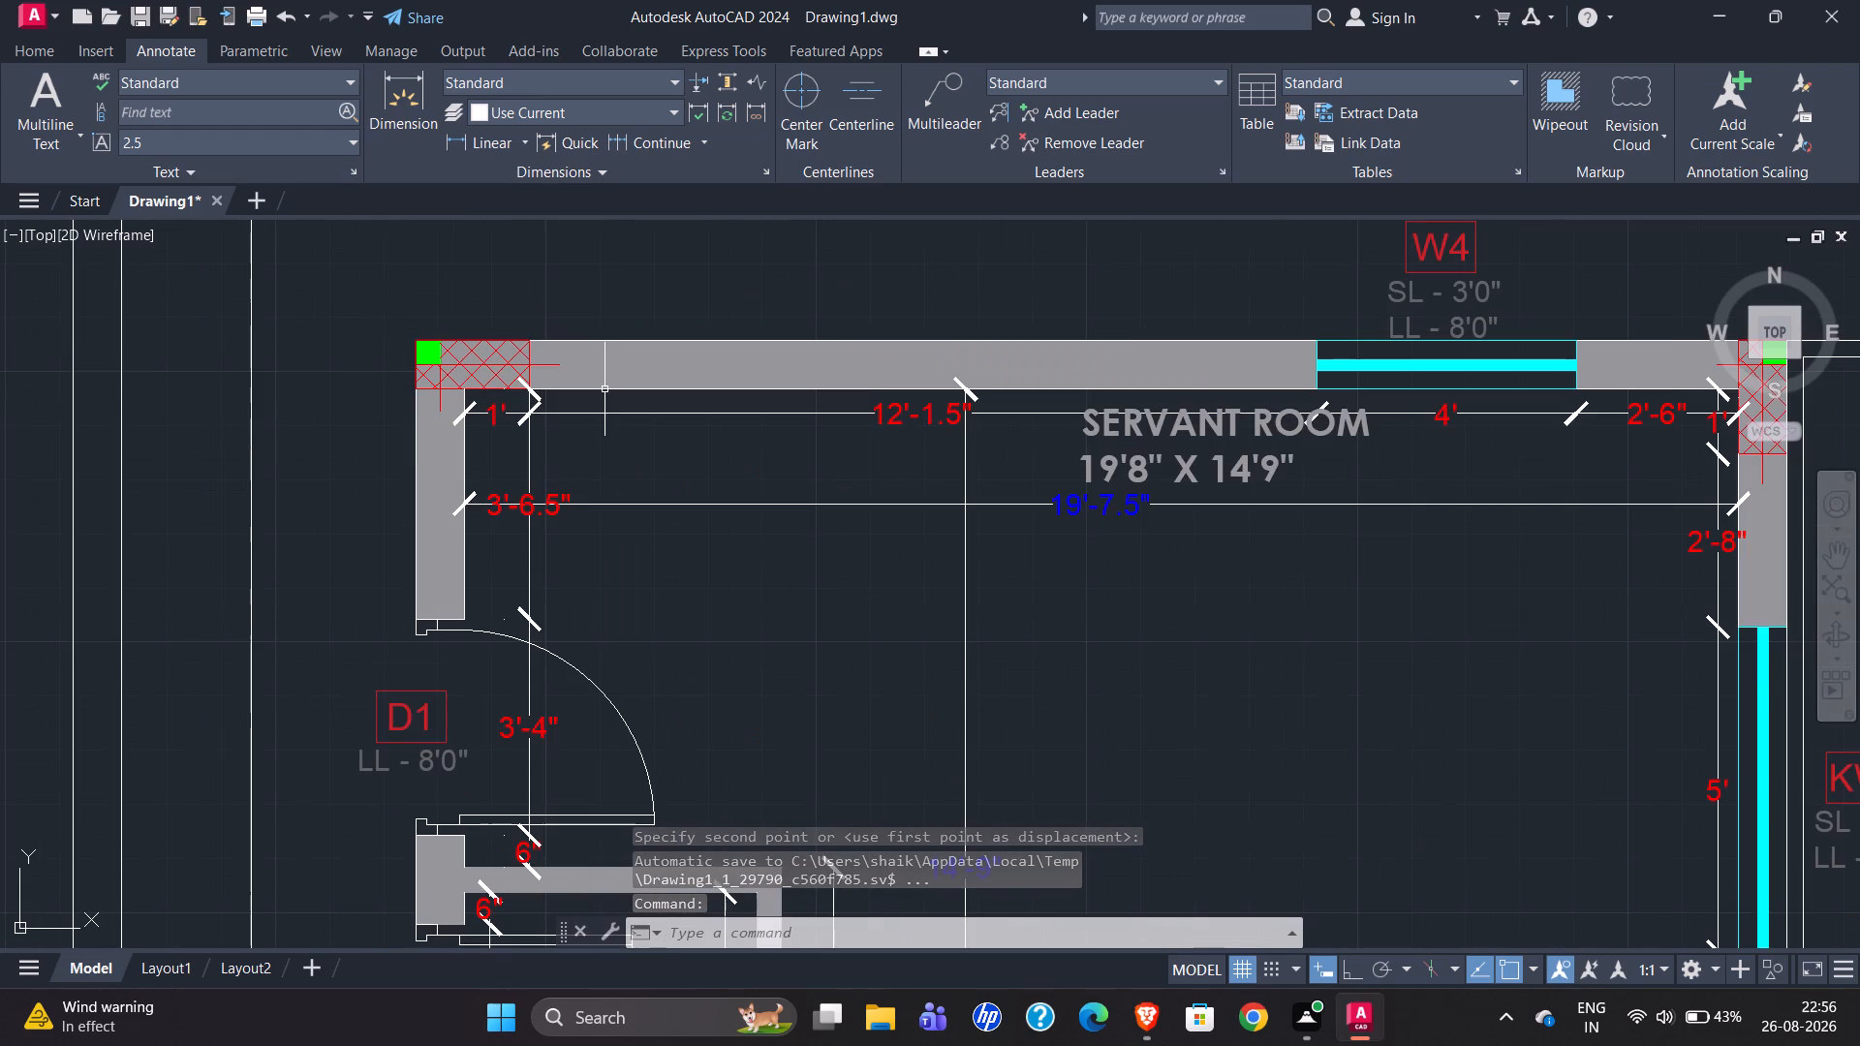
scroll(462, 392, down, 1)
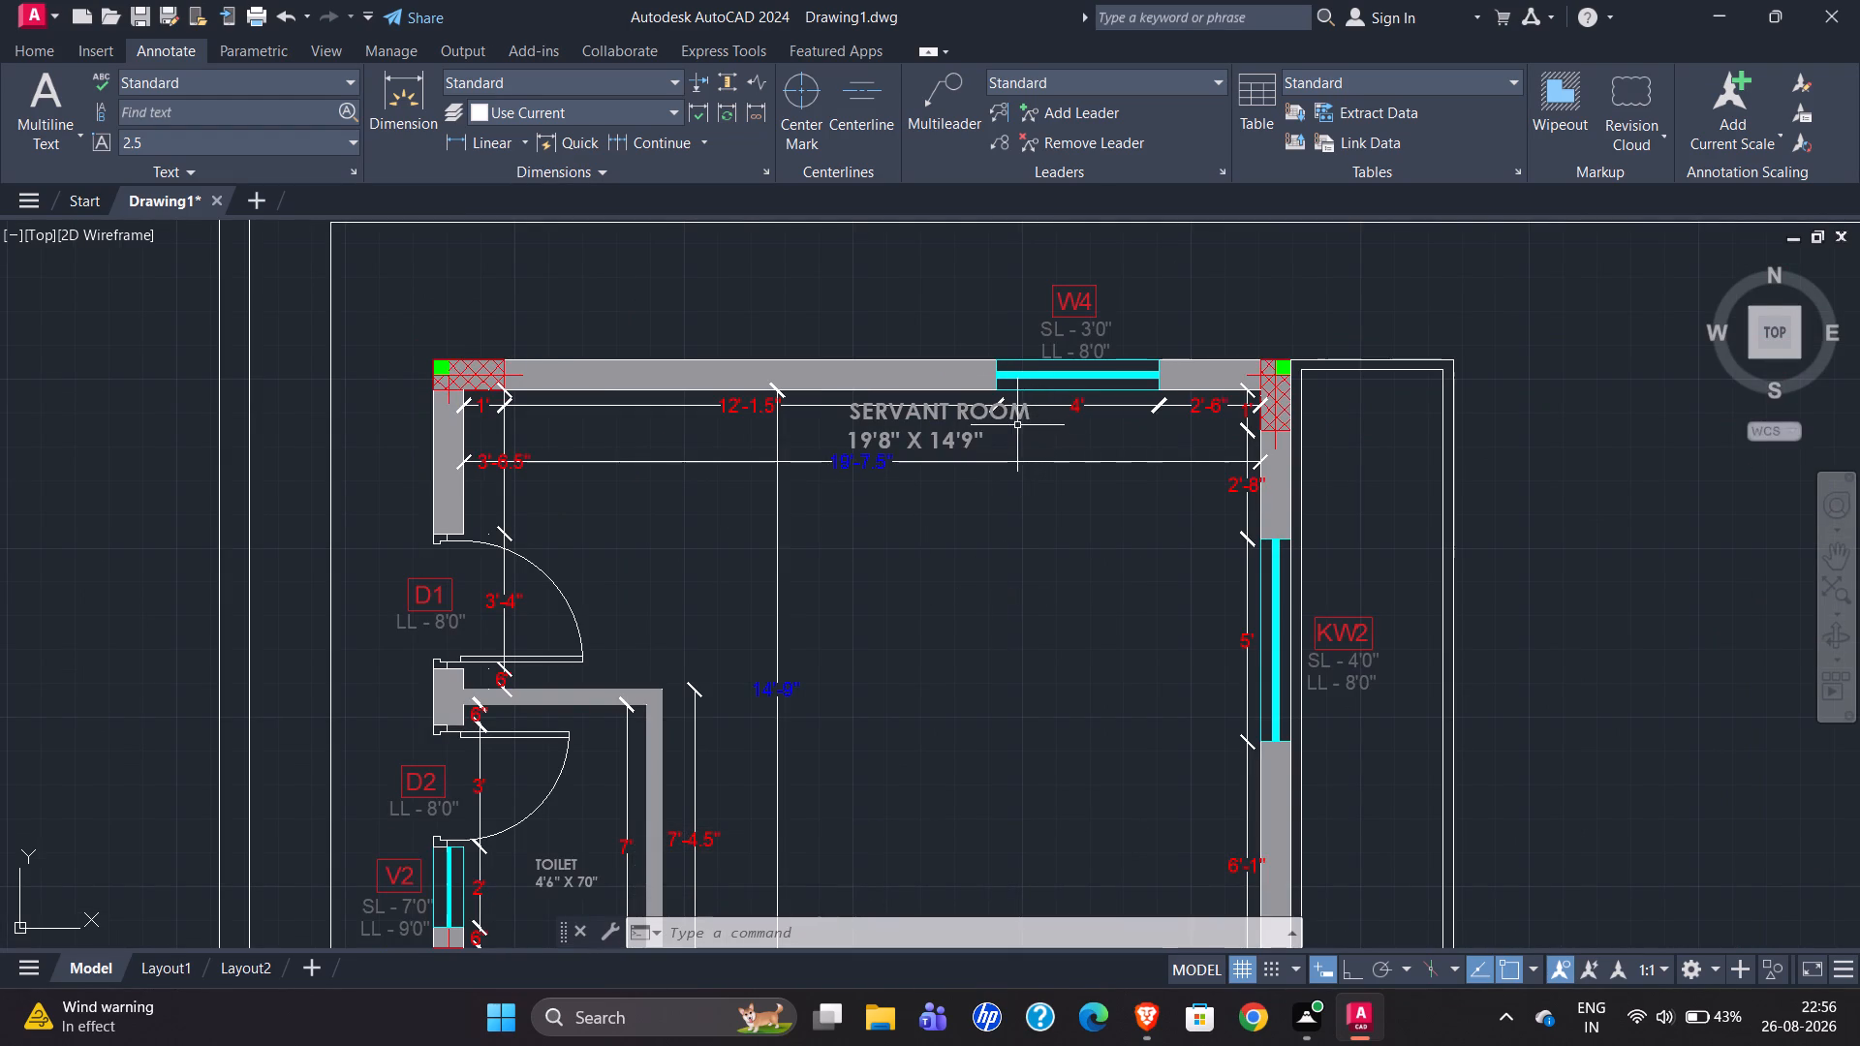
scroll(1016, 425, up, 3)
click(870, 375)
click(872, 397)
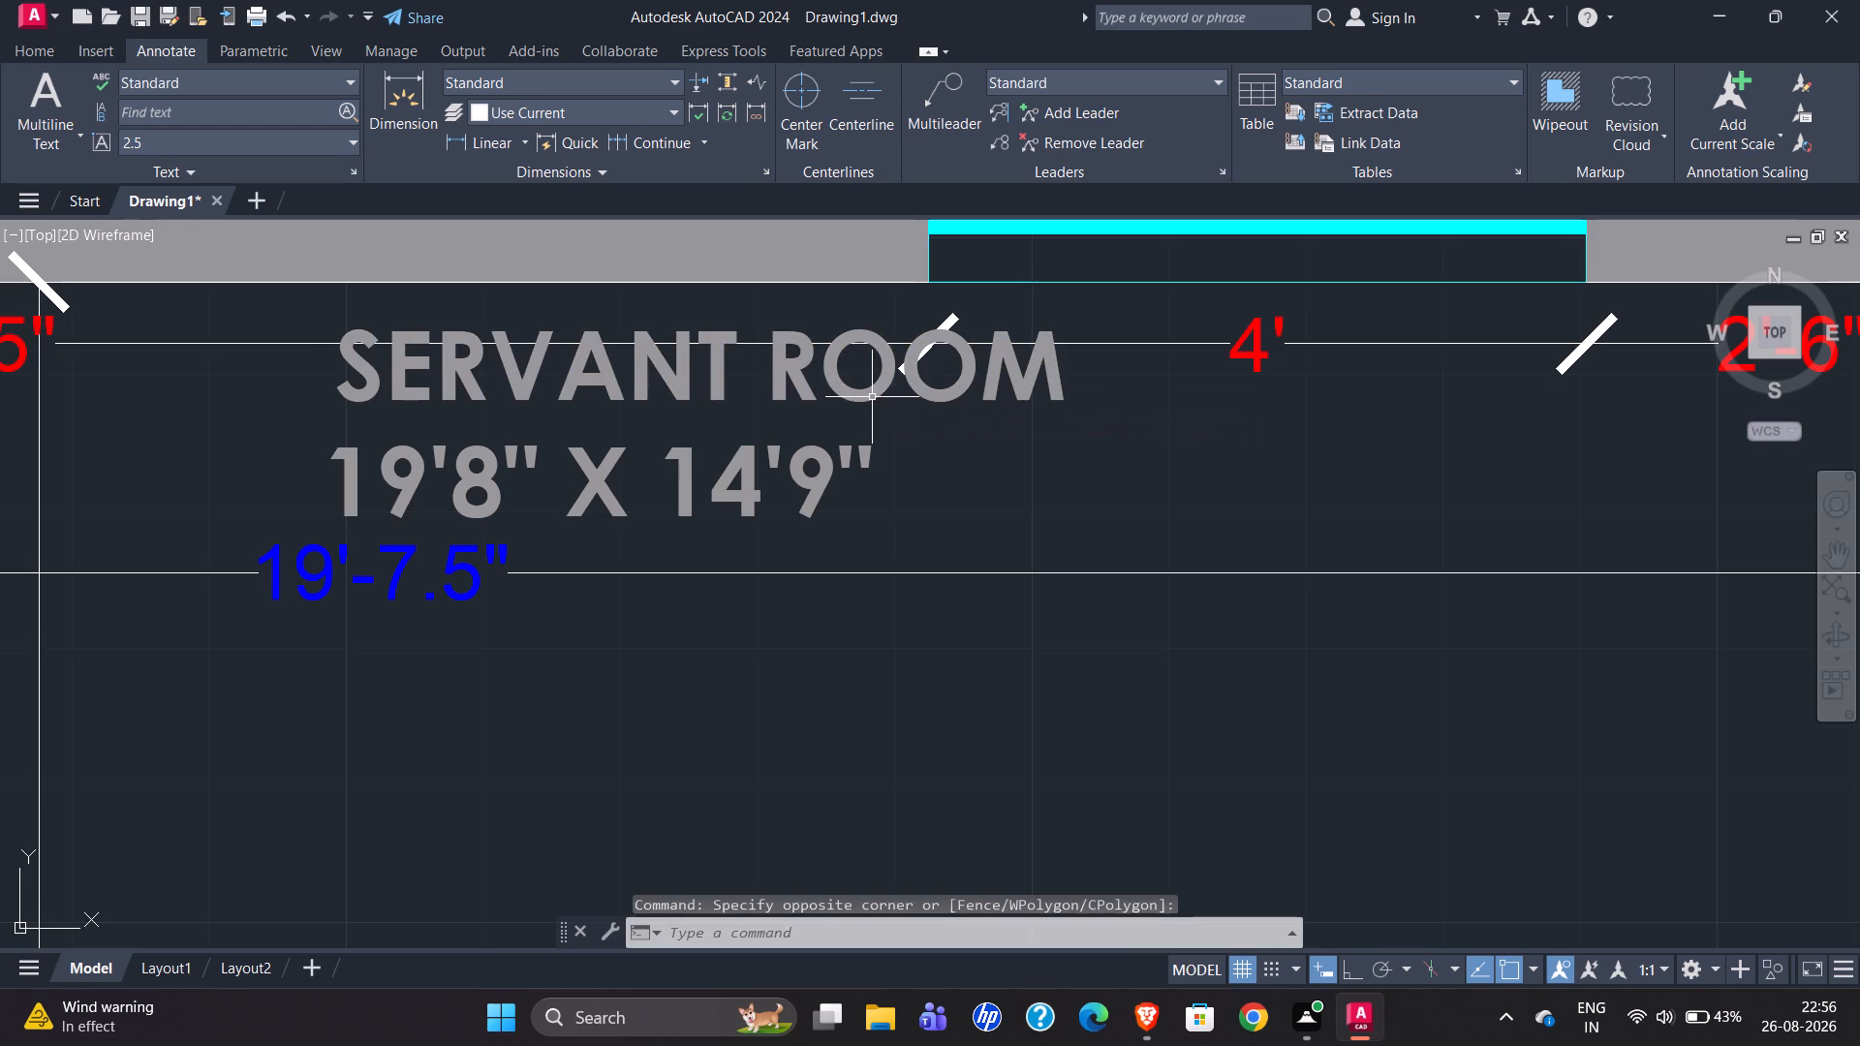
click(866, 393)
click(874, 386)
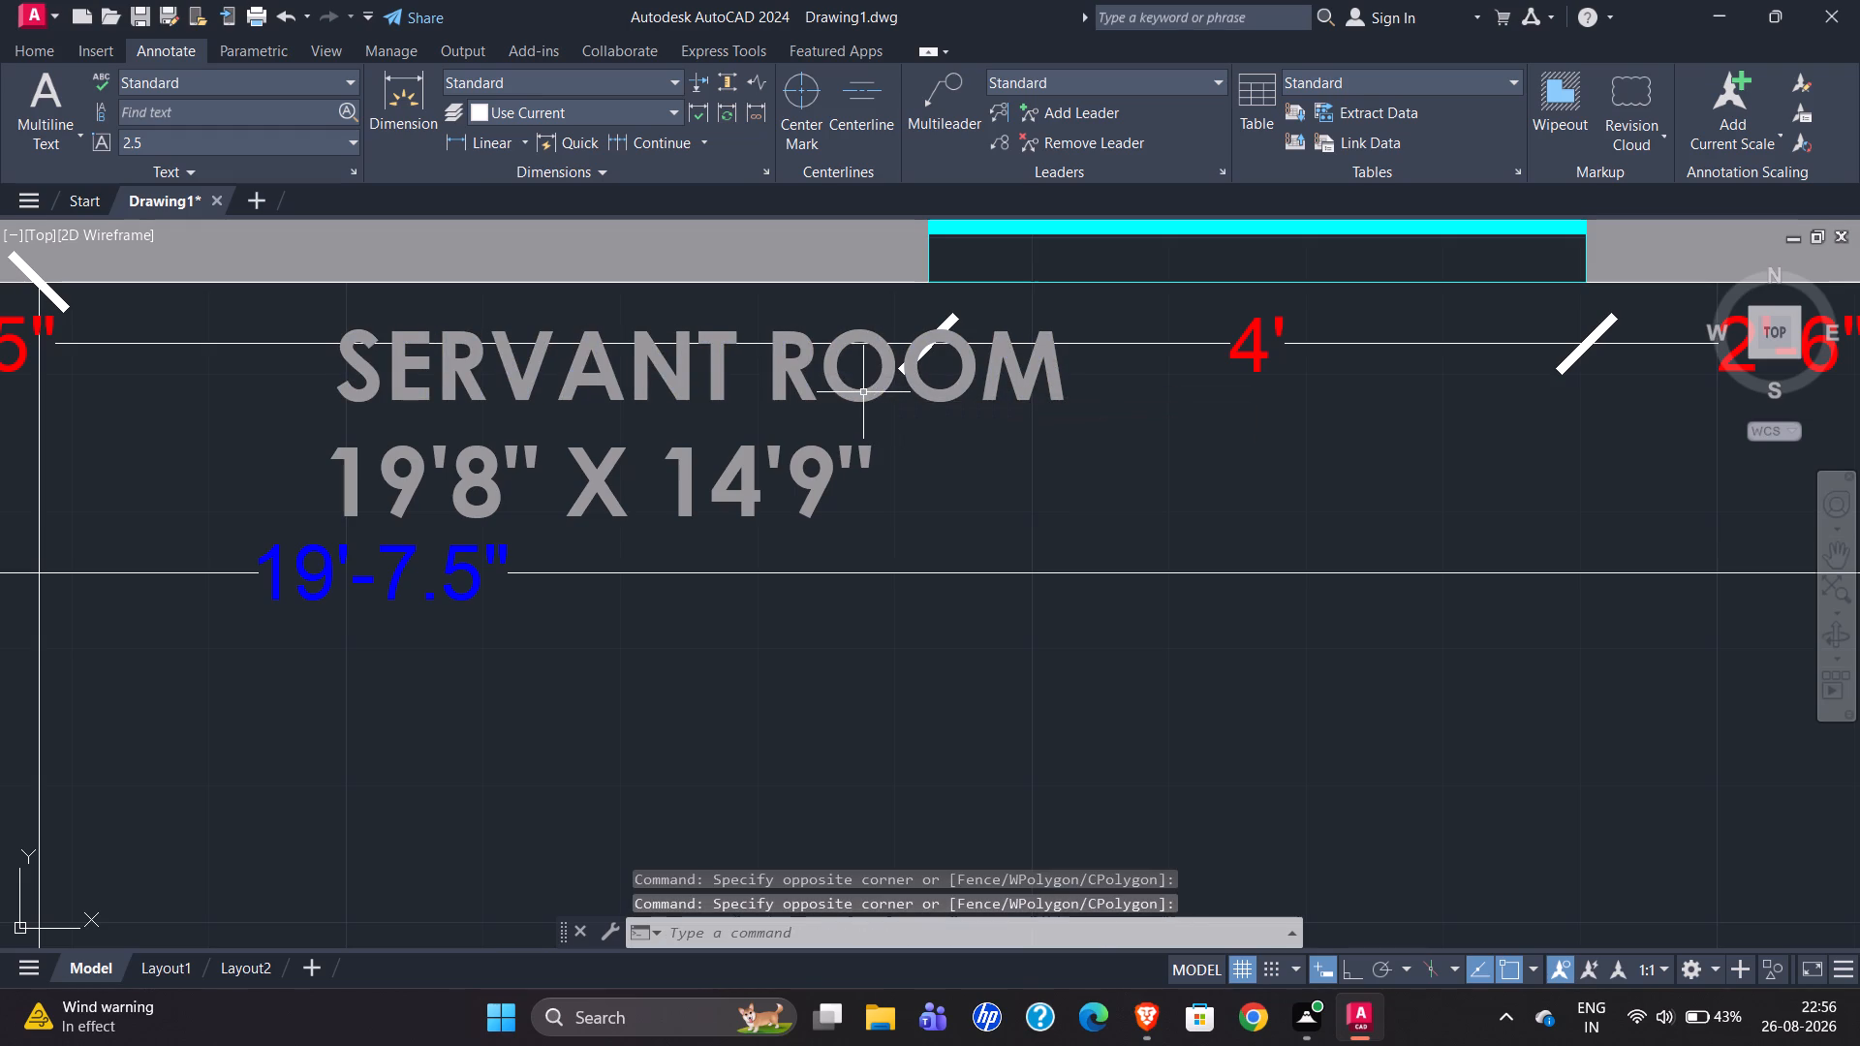
click(859, 388)
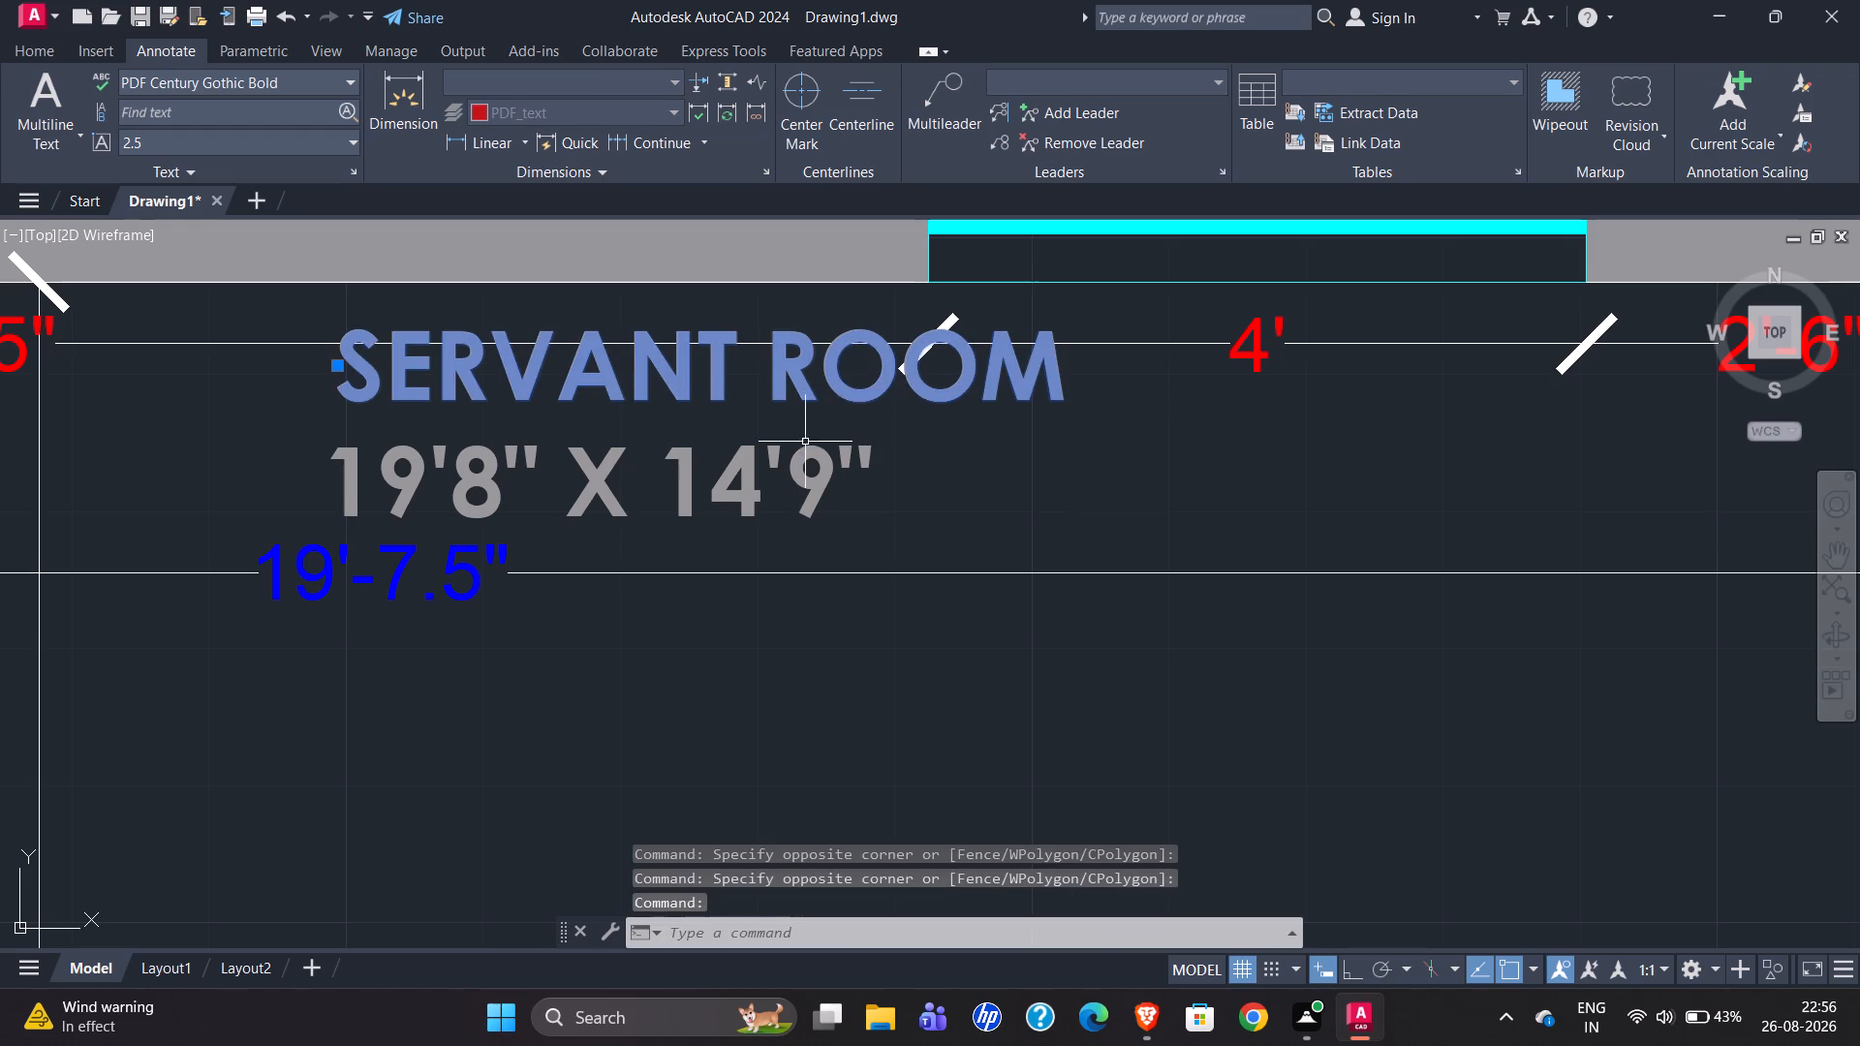
click(803, 454)
click(824, 467)
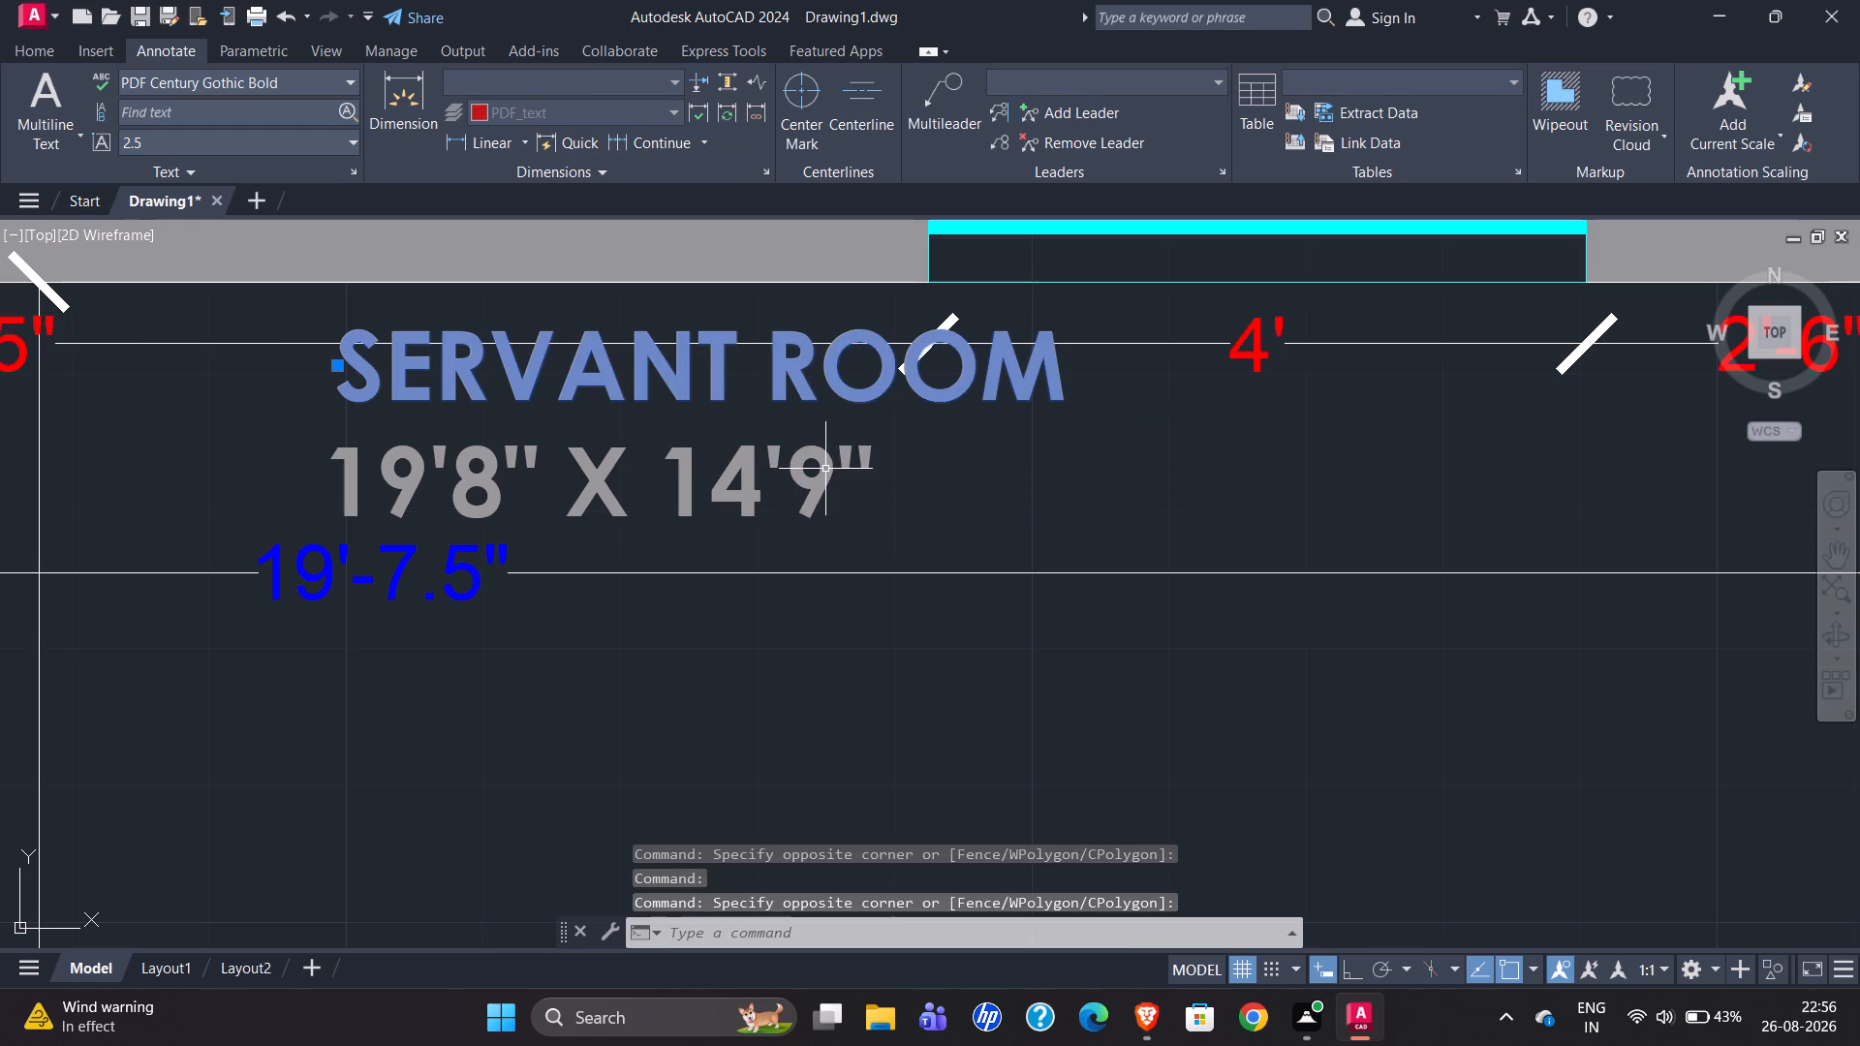
click(832, 462)
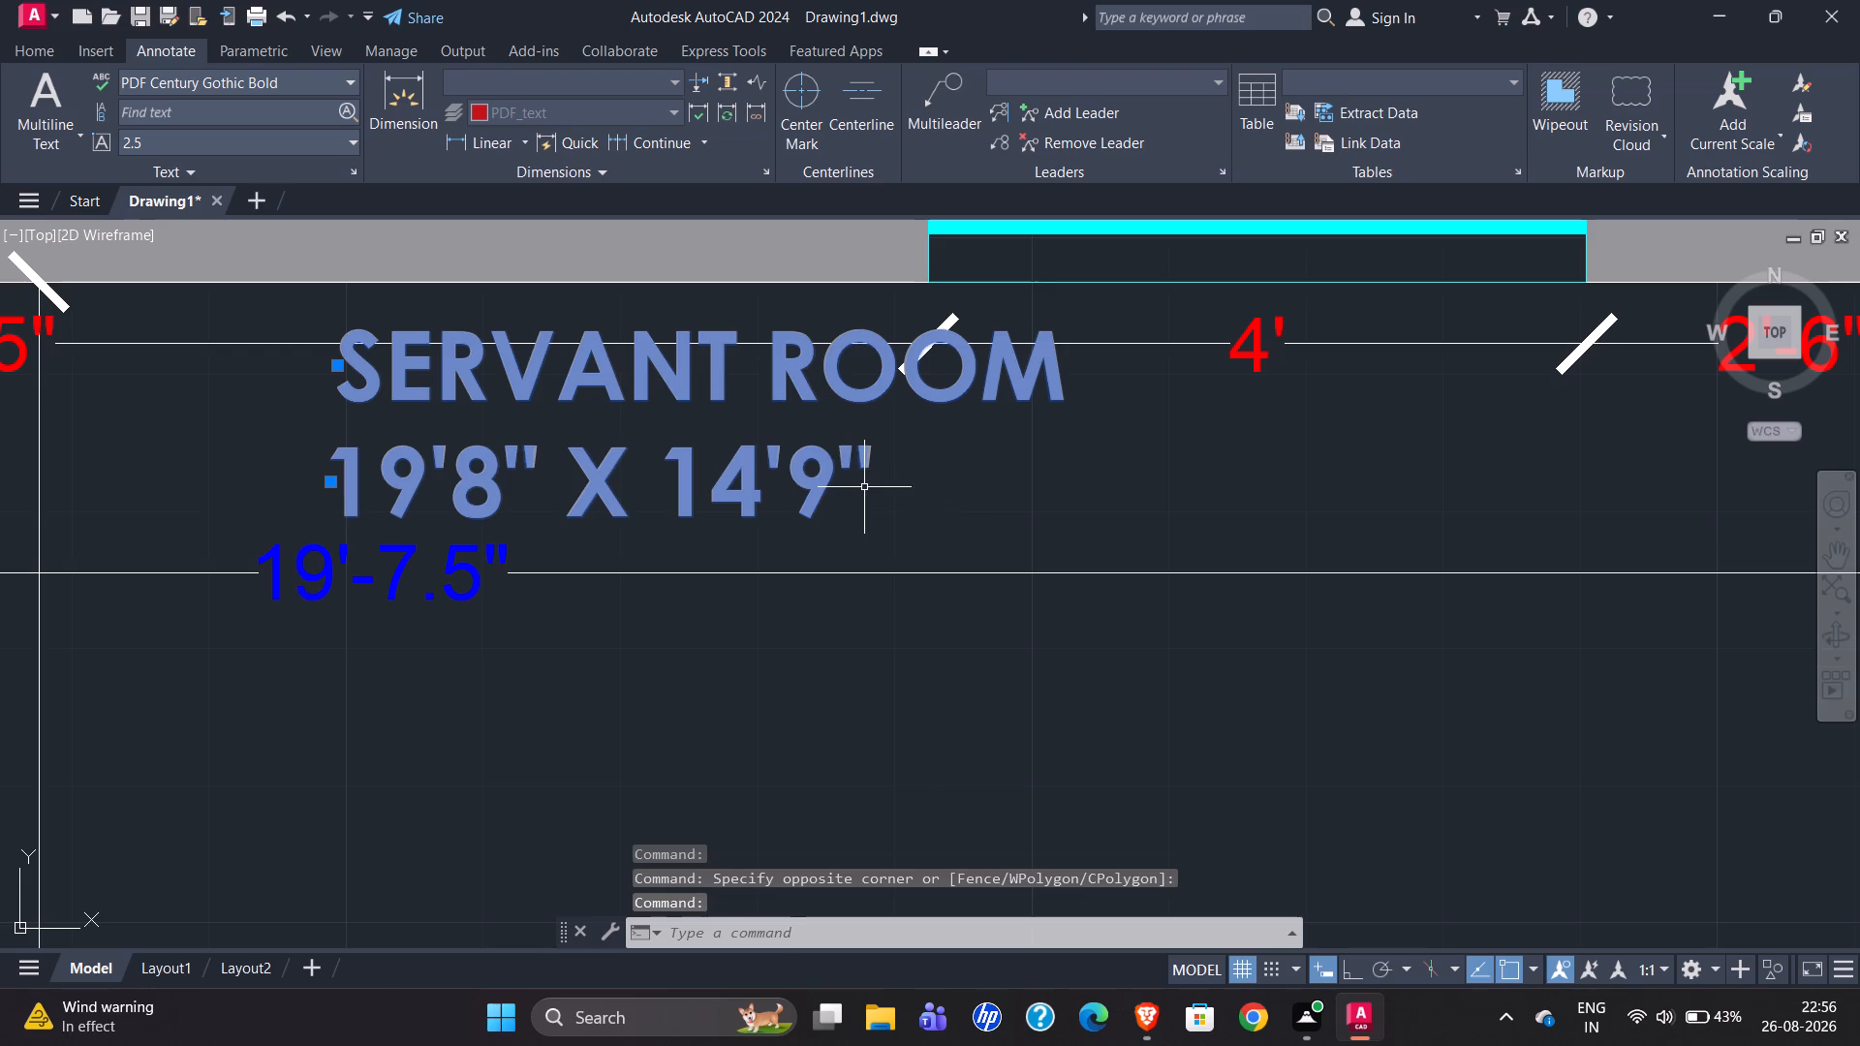
key(m)
key(Return)
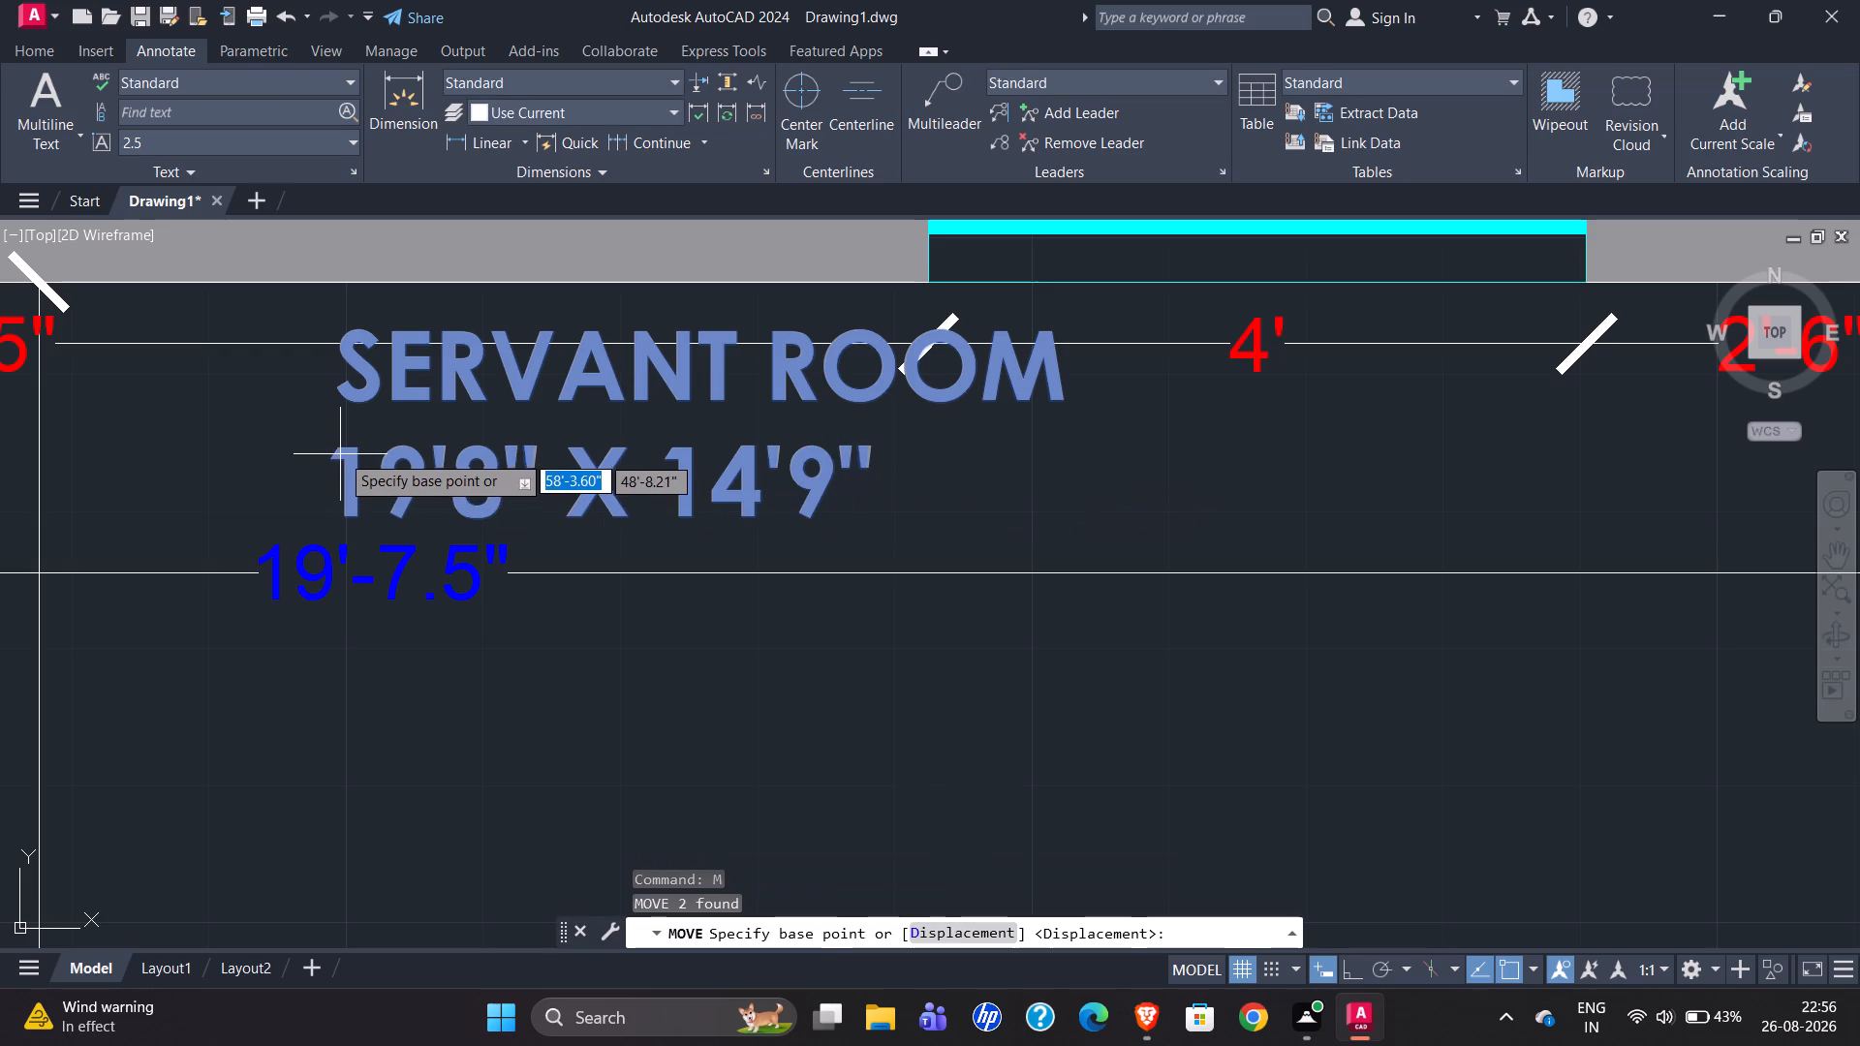
click(325, 448)
scroll(379, 652, down, 1)
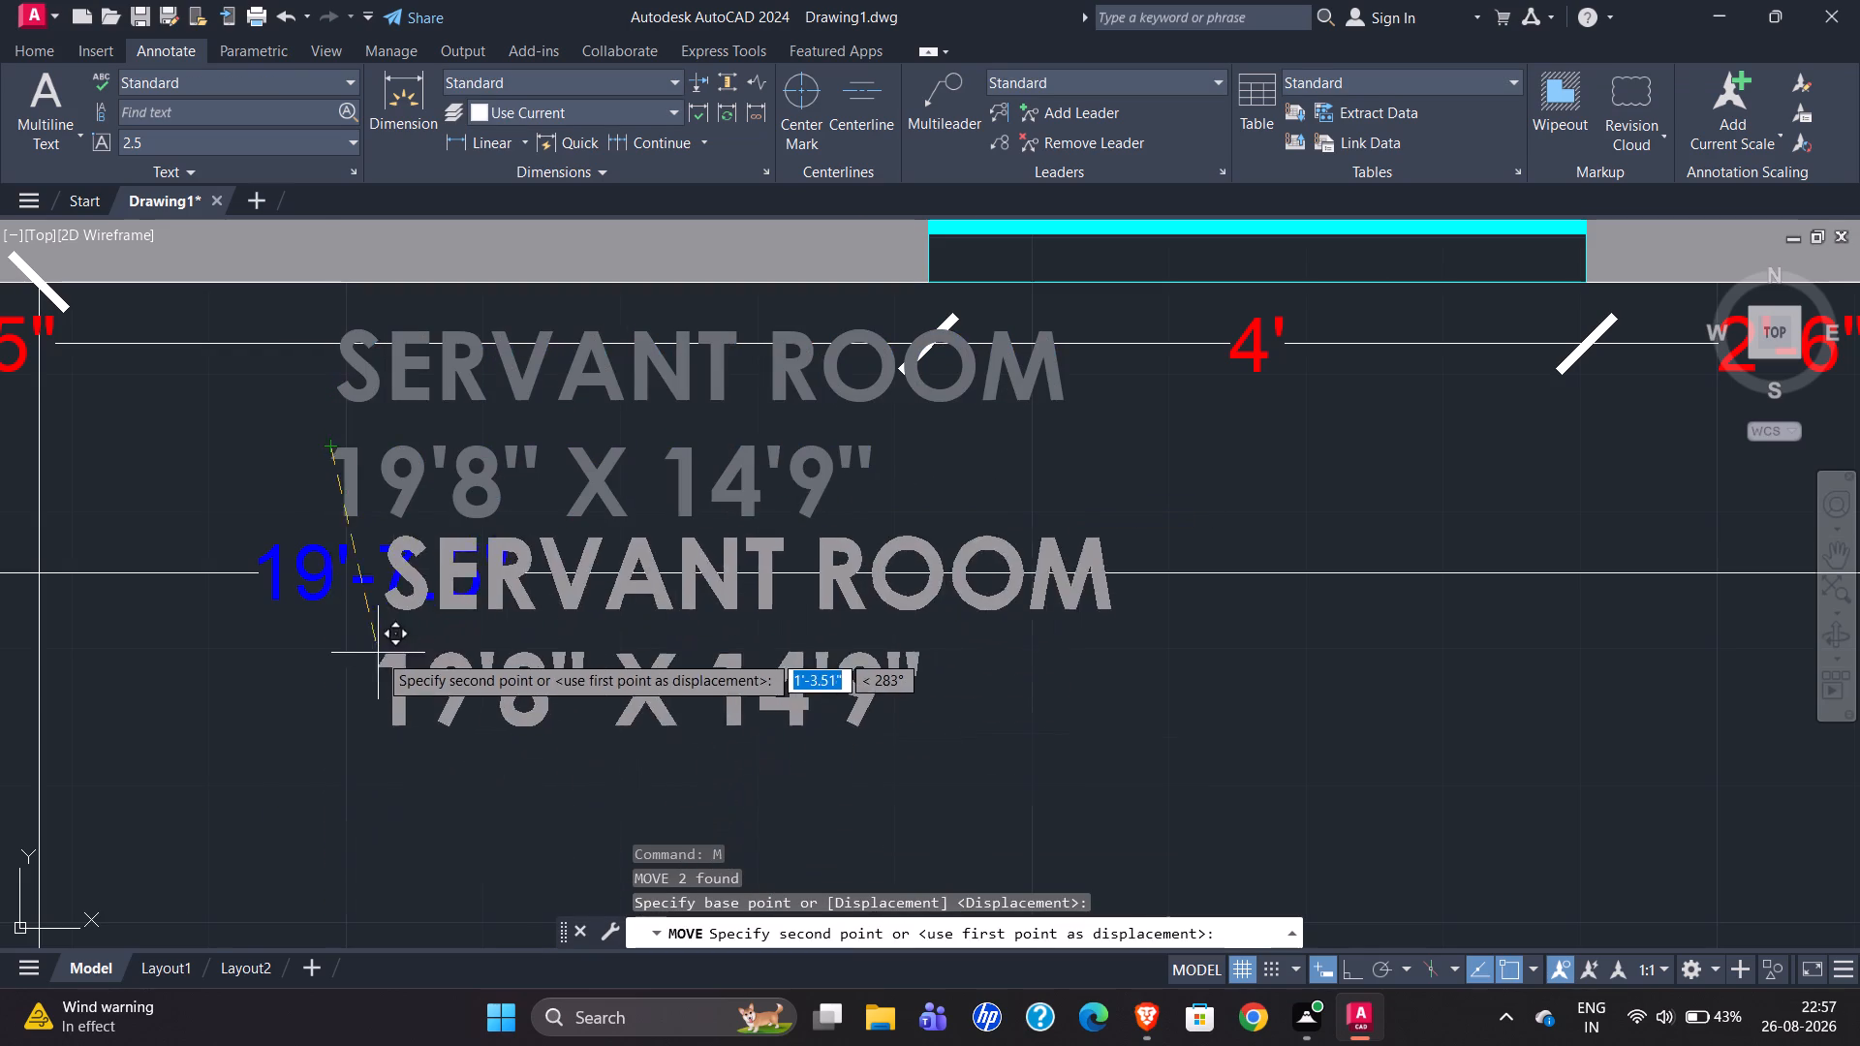
scroll(379, 653, down, 3)
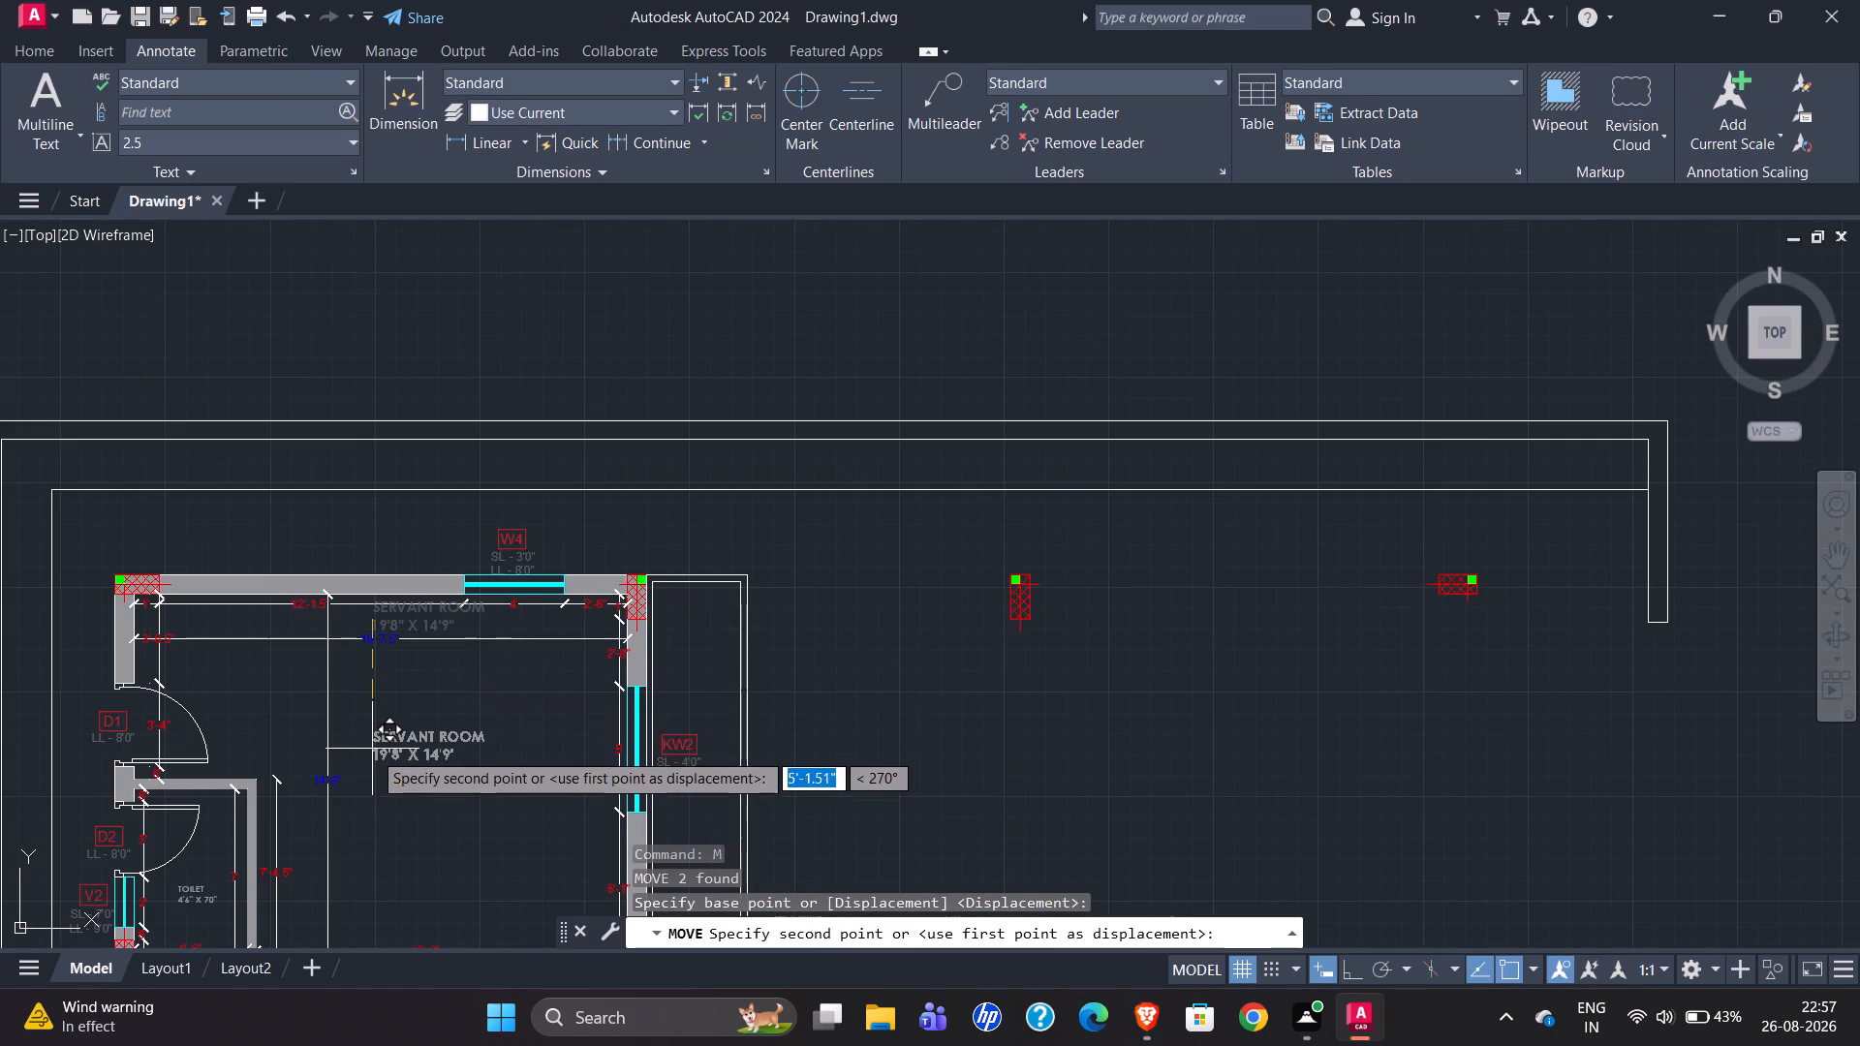
click(372, 755)
Move the servant room's W4 window tag with its SL - 3'0" and LL - 8'0" texts slightly up, away from the top wall.
scroll(504, 531, up, 4)
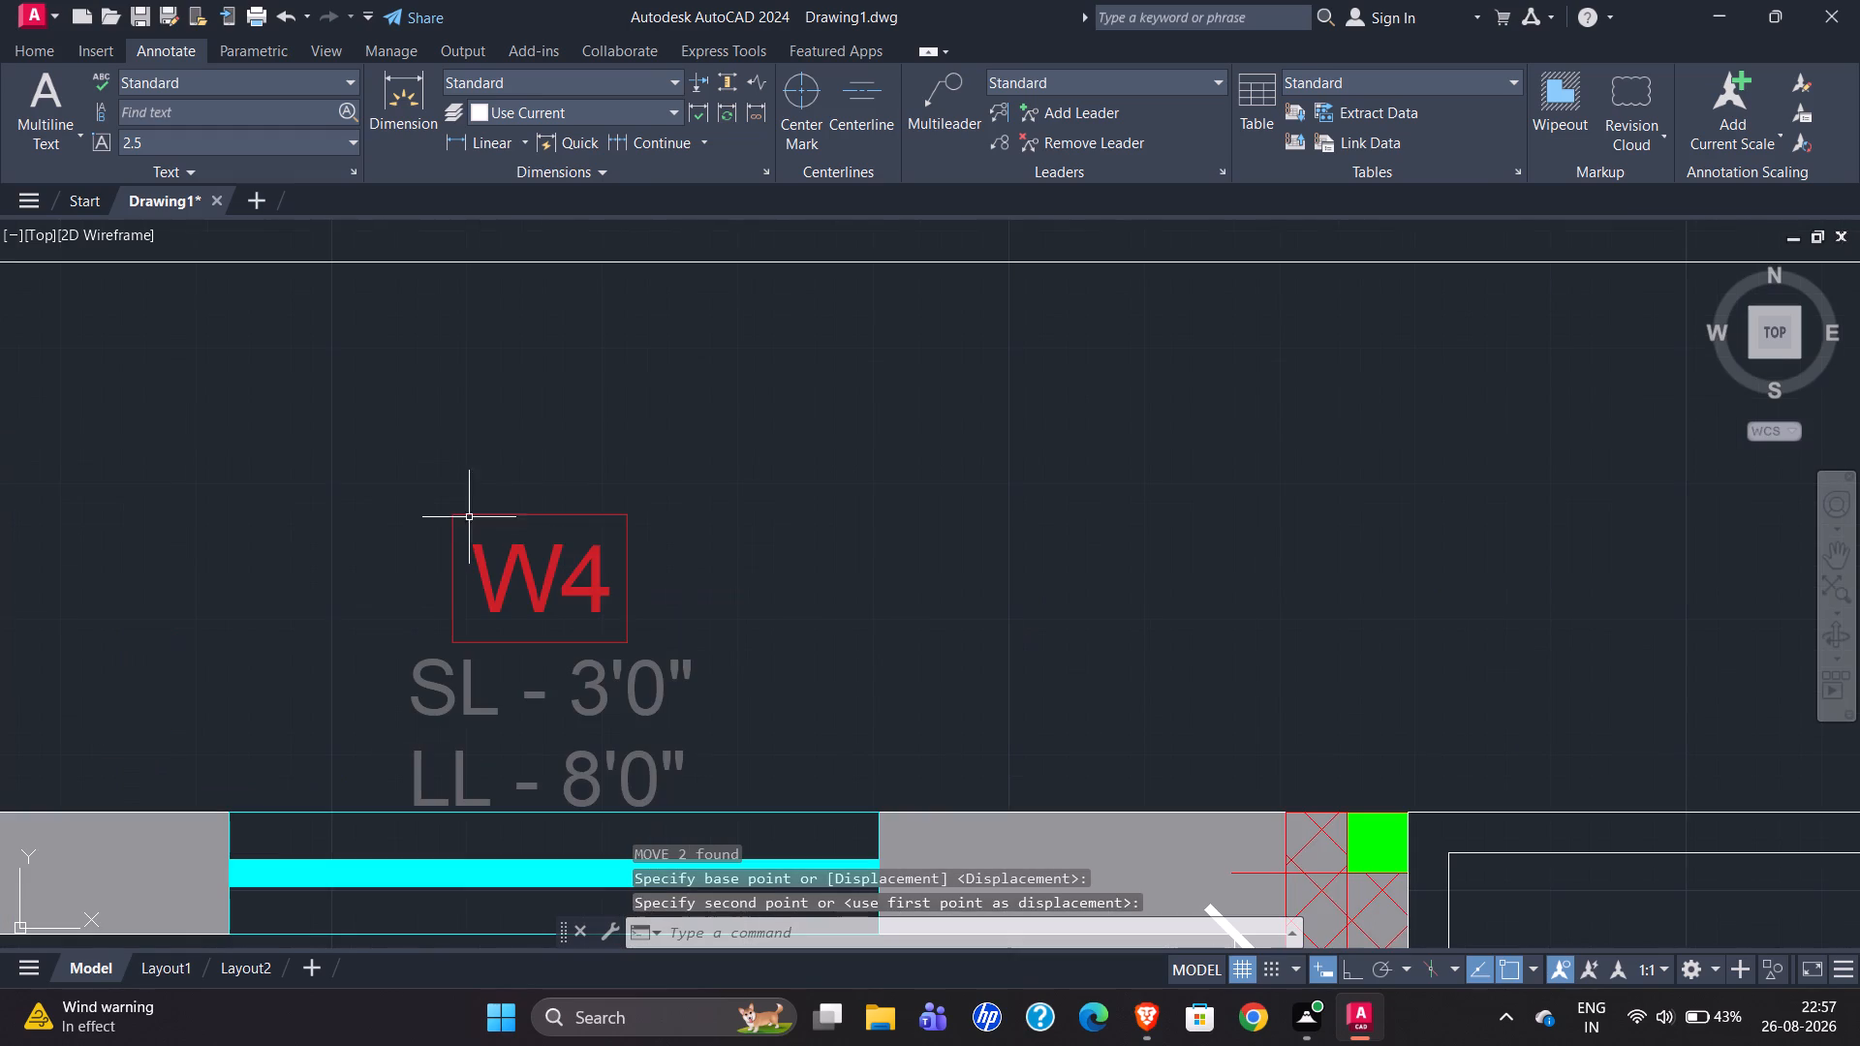
click(318, 439)
click(723, 811)
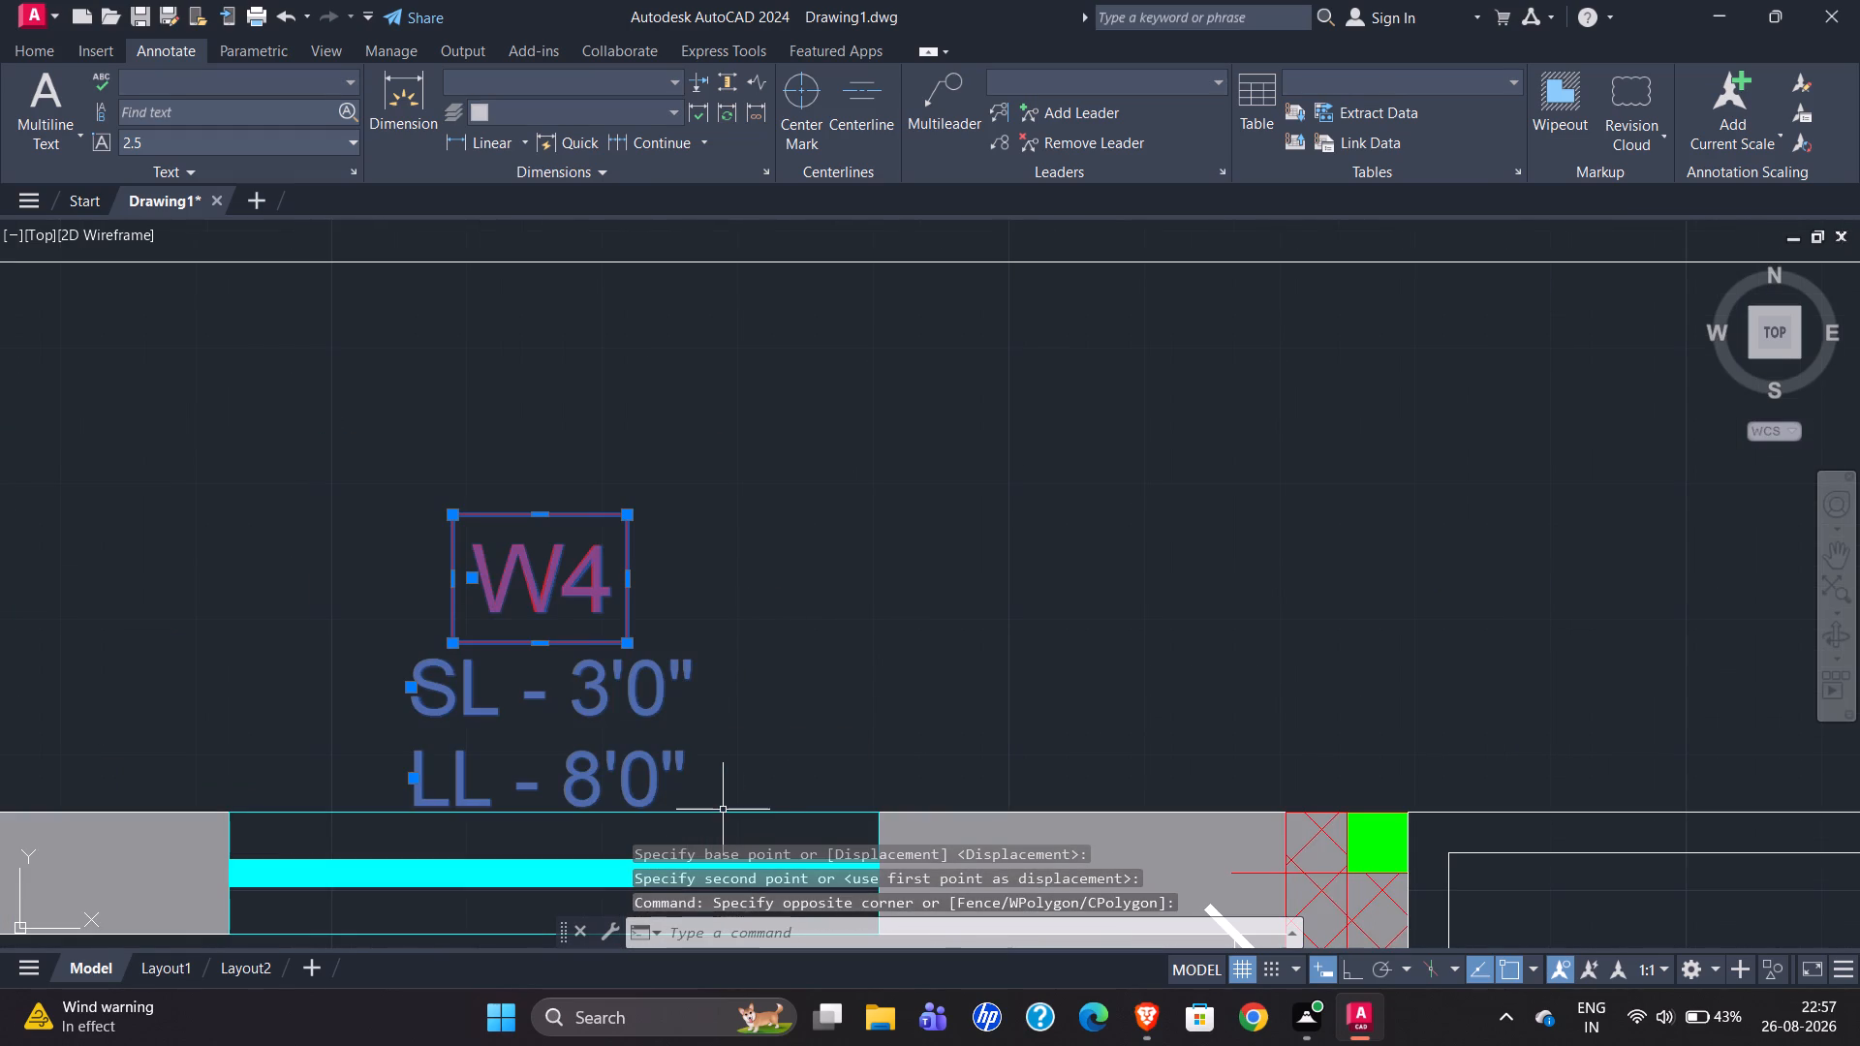
key(m)
key(Return)
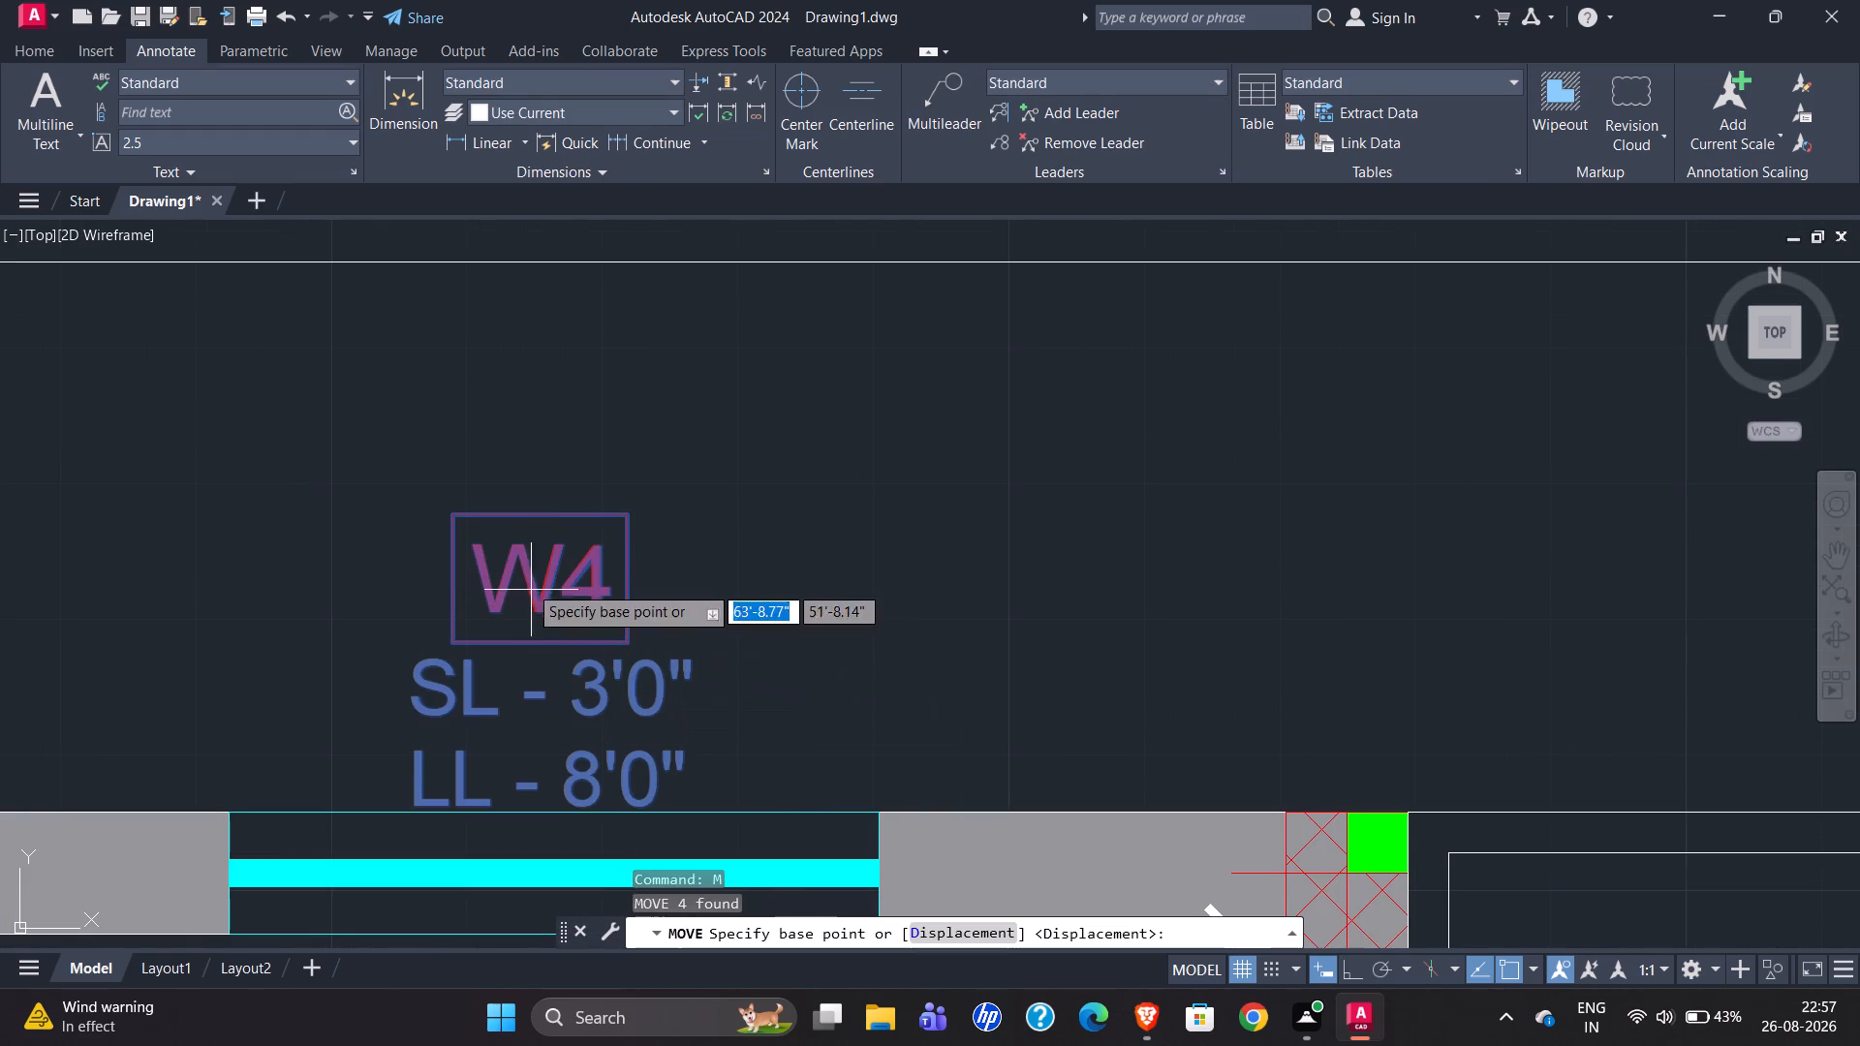
click(541, 511)
click(541, 489)
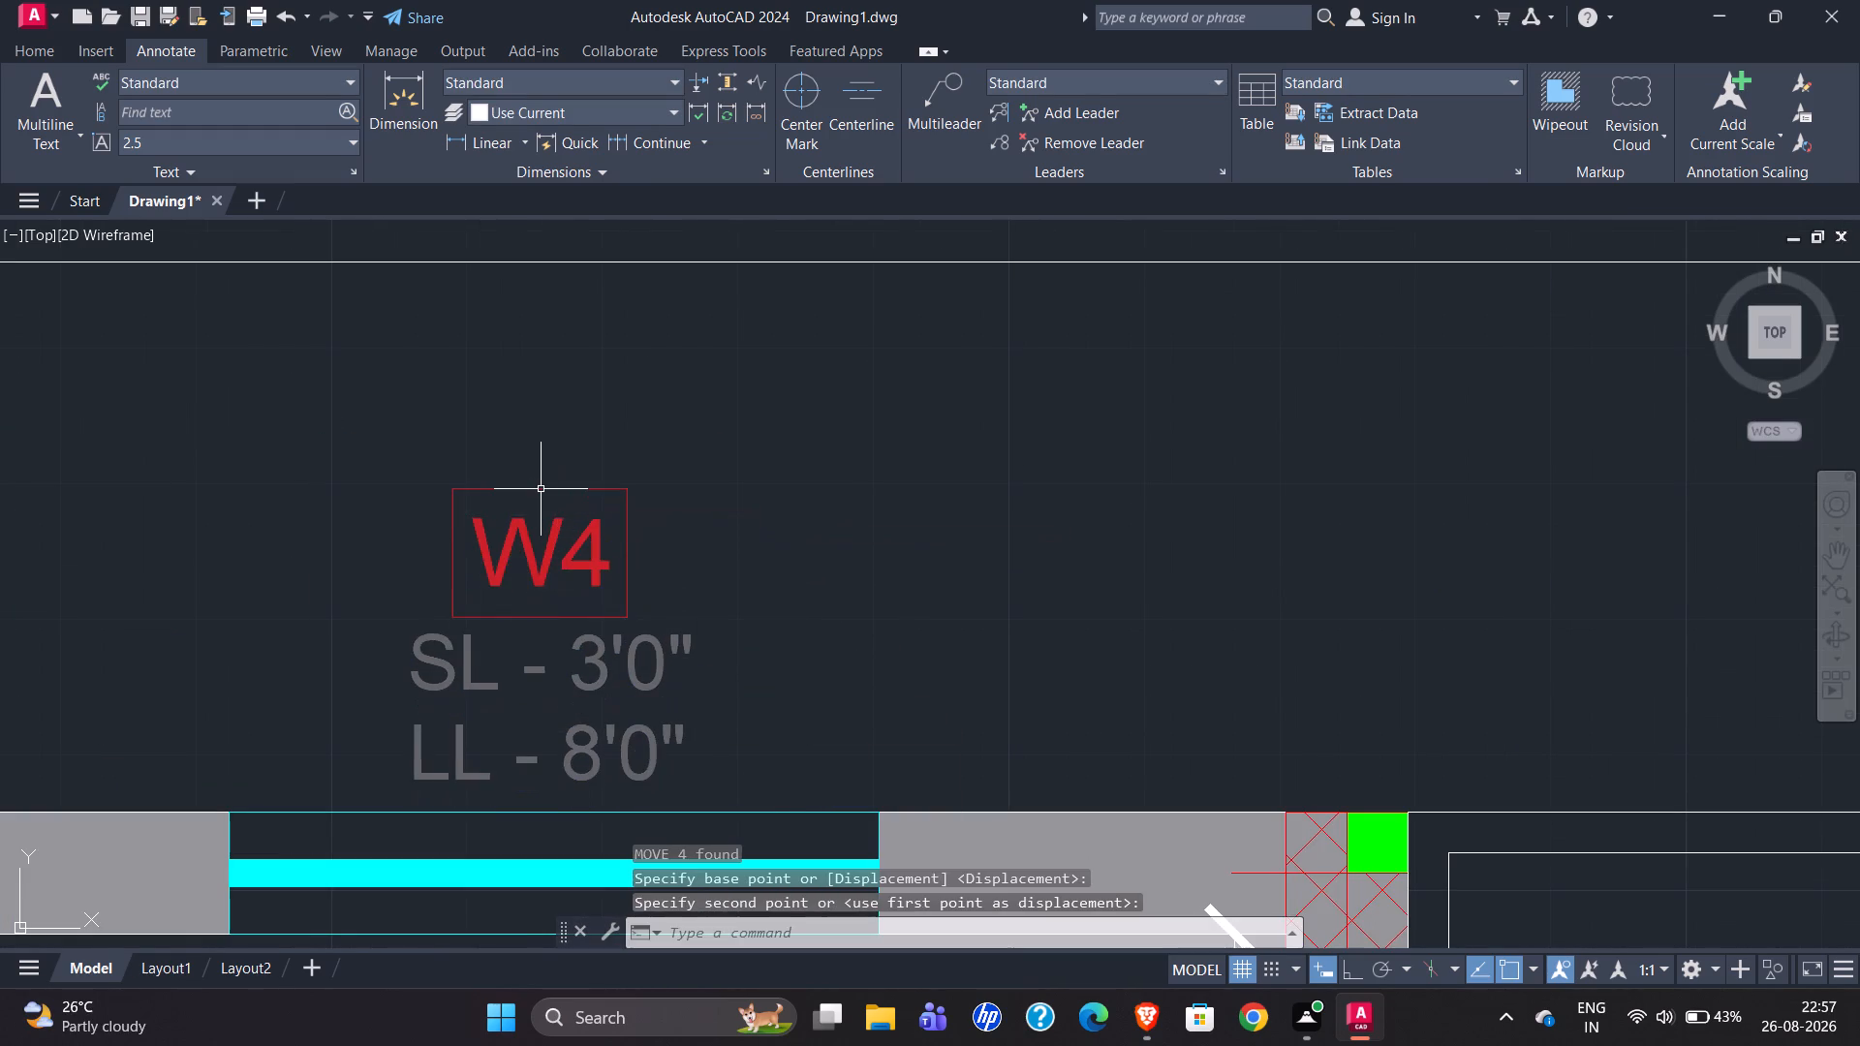
Move the KW2 window tag with its SL - 4'0" and LL - 8'0" texts slightly outward, away from the servant room's wall.
scroll(452, 511, down, 3)
scroll(678, 469, down, 1)
scroll(708, 799, up, 2)
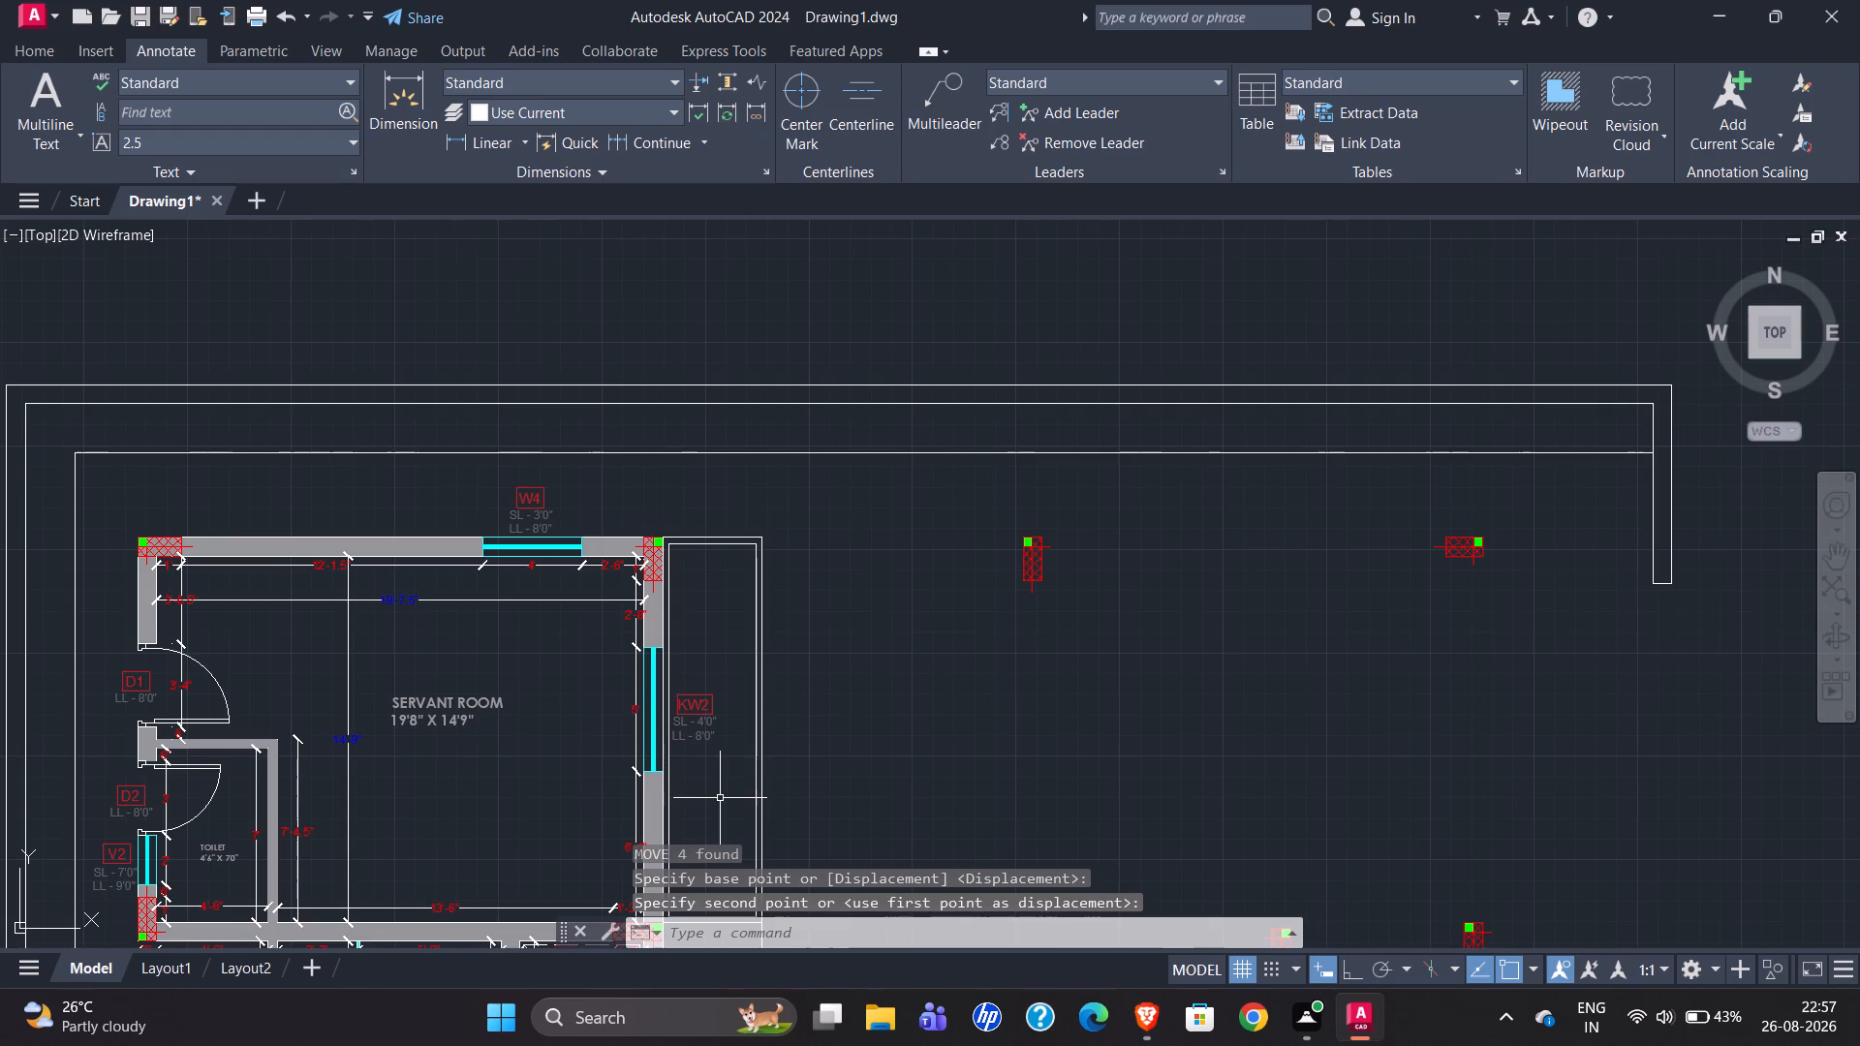
scroll(717, 798, up, 2)
scroll(580, 612, down, 1)
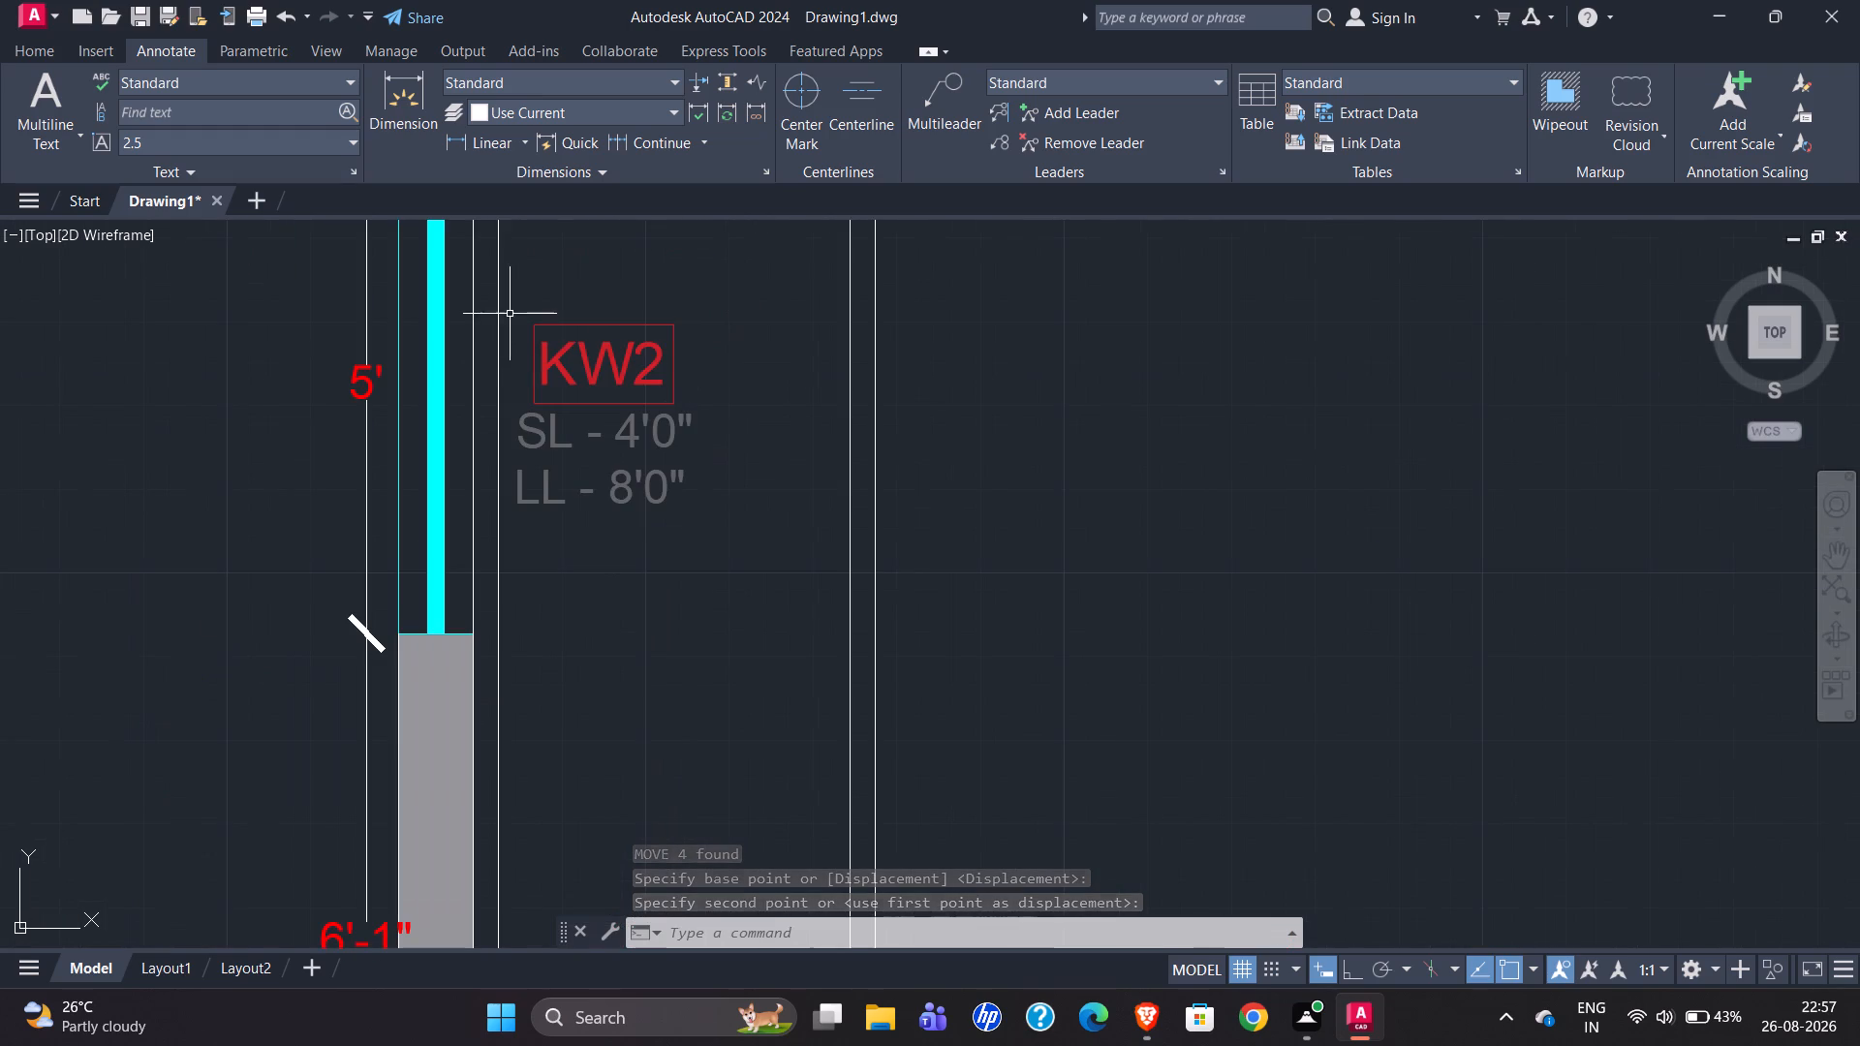
click(500, 295)
key(Escape)
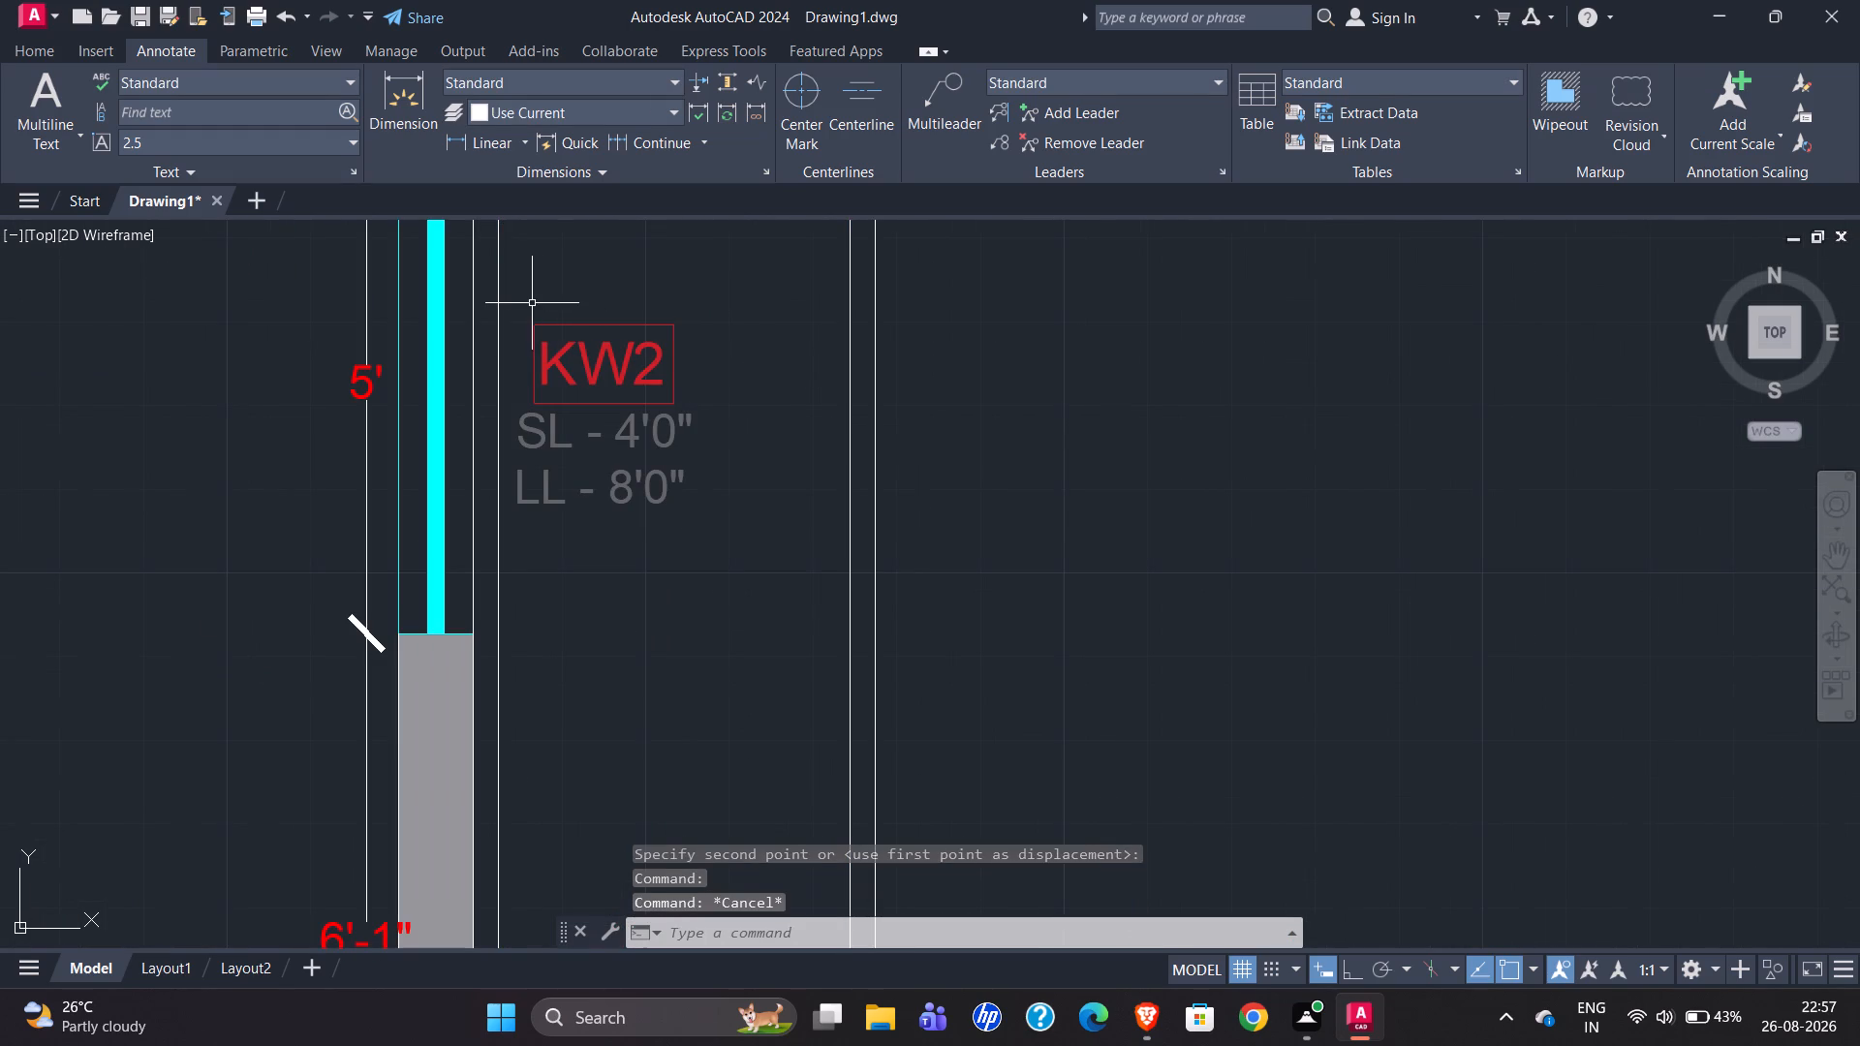
click(509, 303)
click(730, 596)
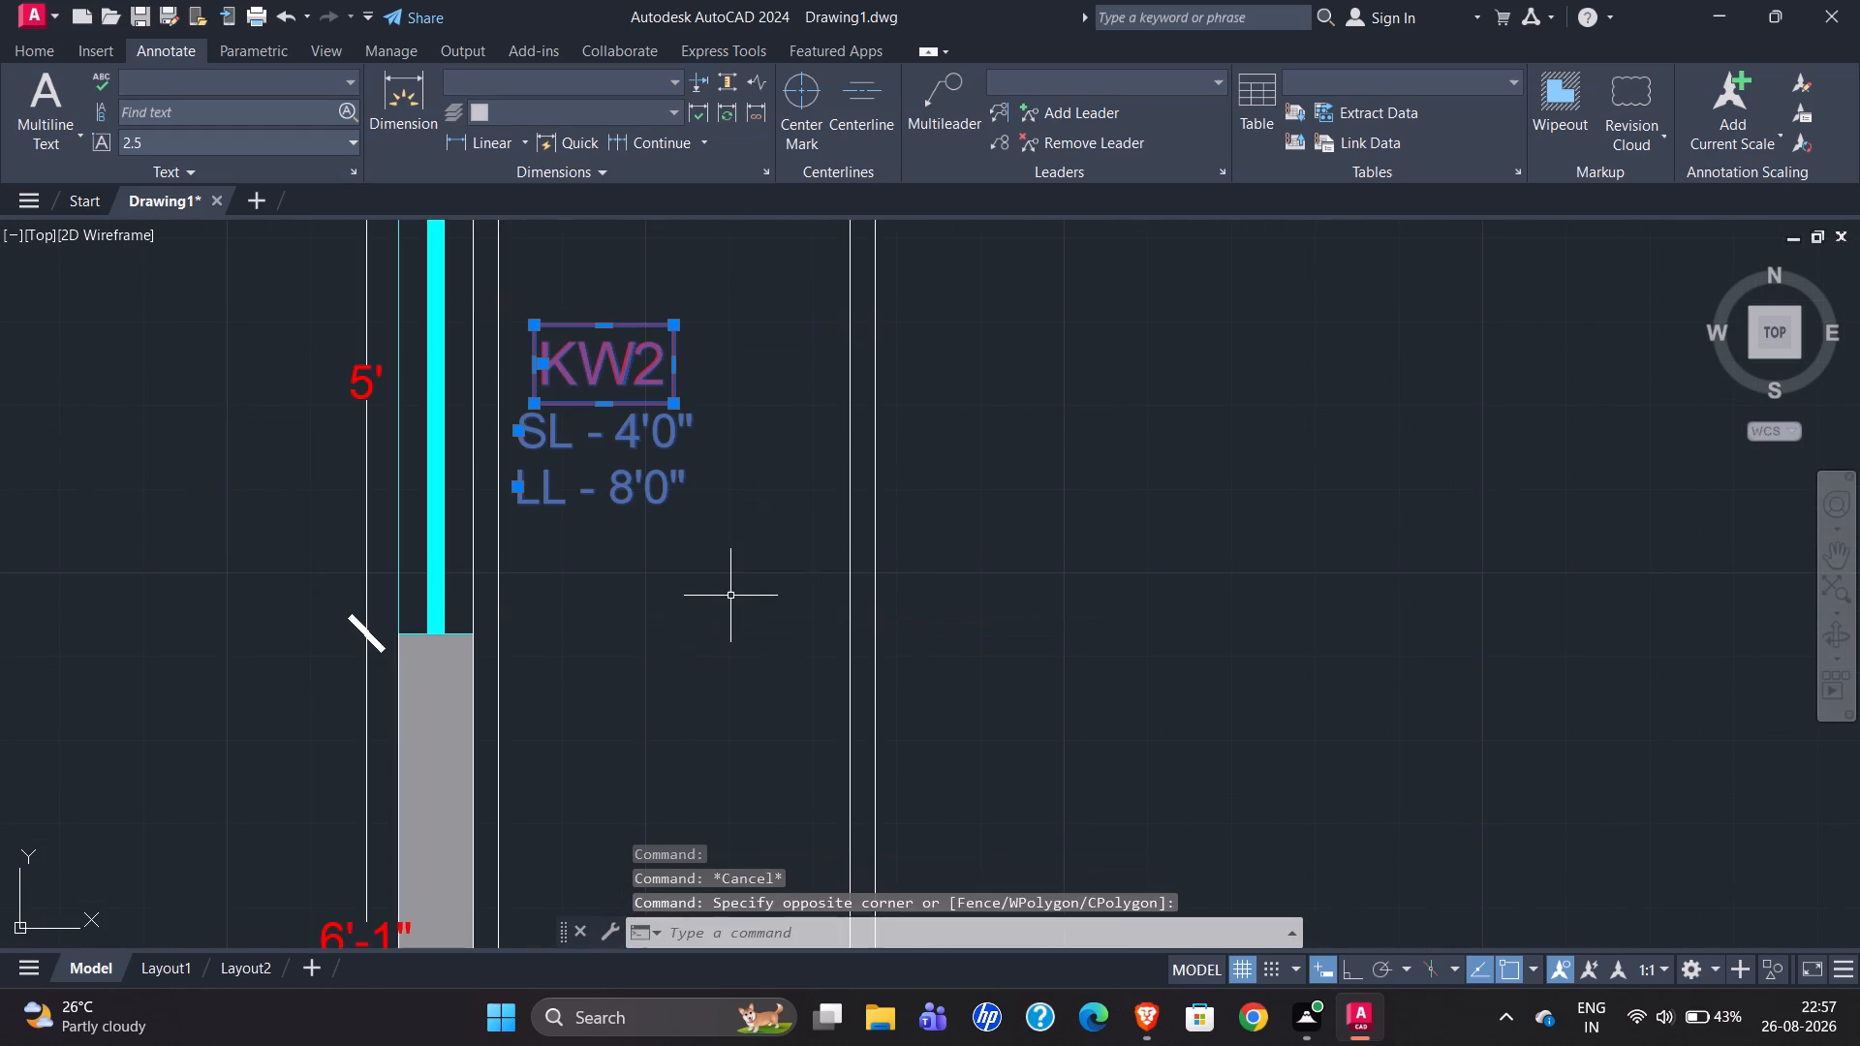
key(m)
key(Return)
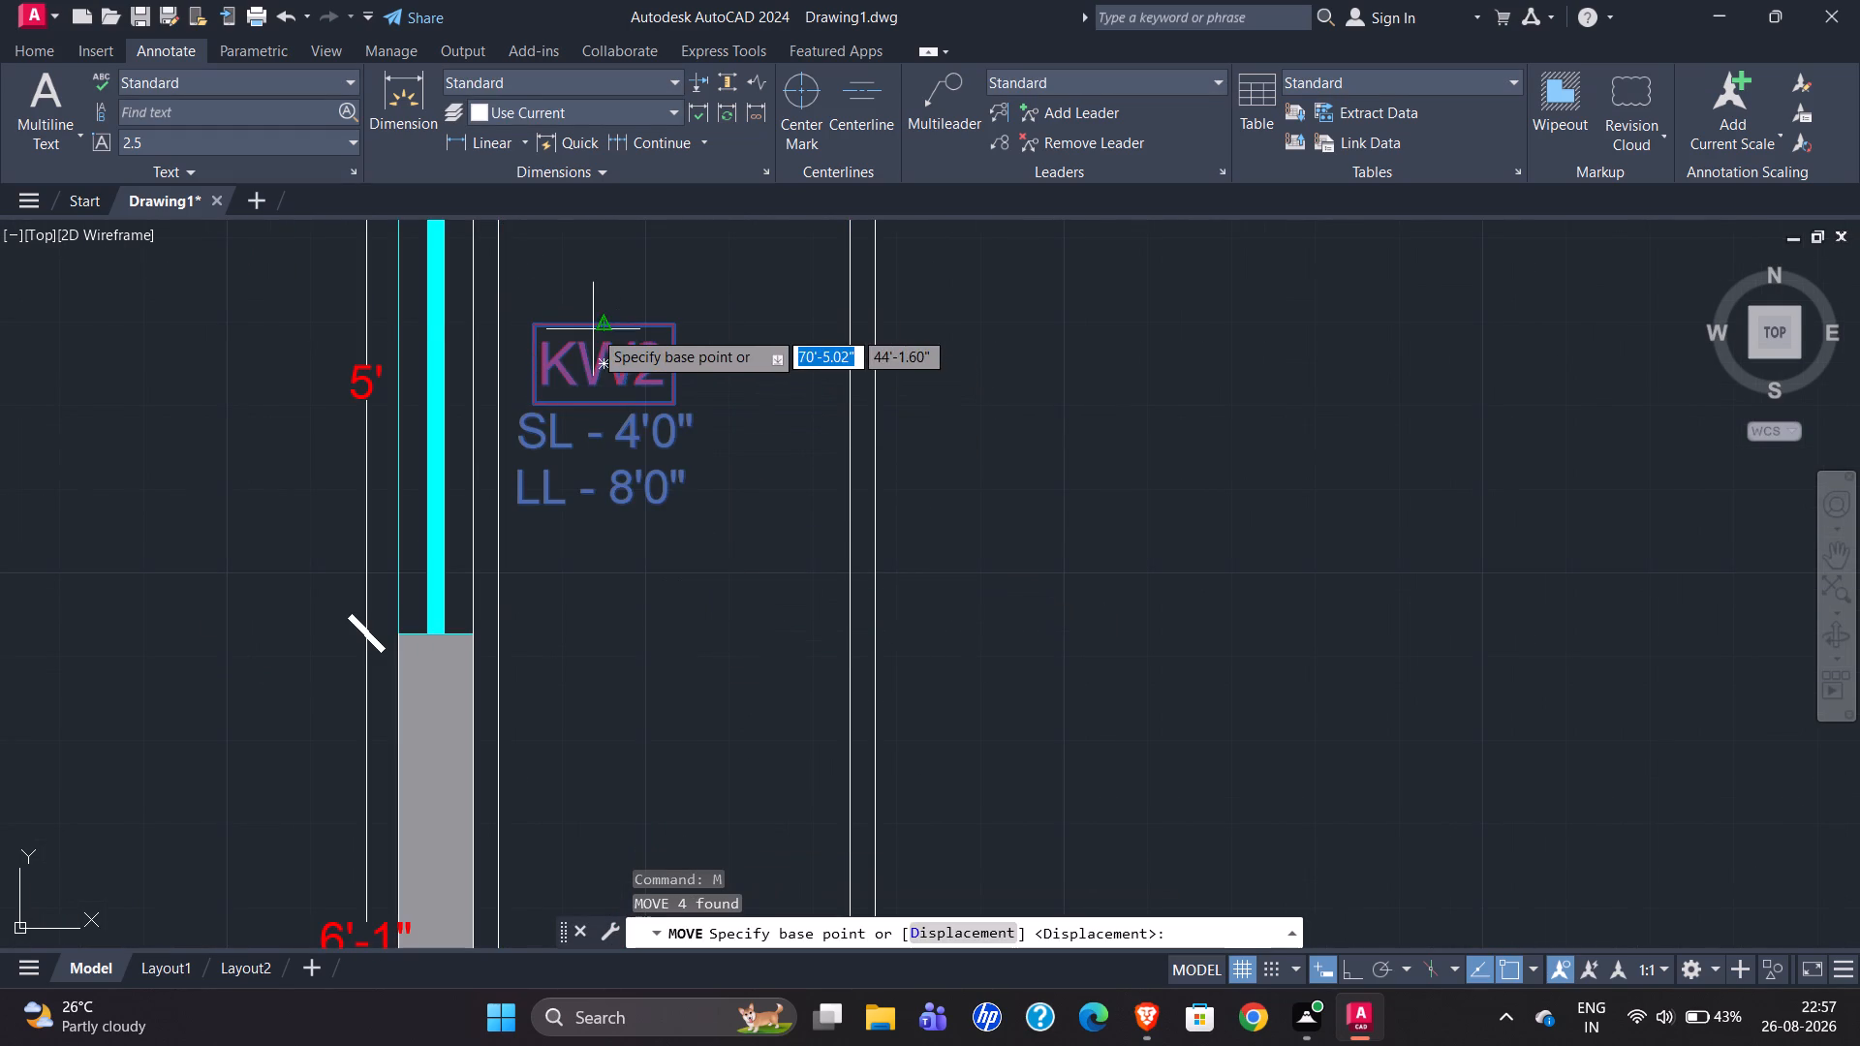
click(601, 327)
click(630, 330)
scroll(624, 531, down, 2)
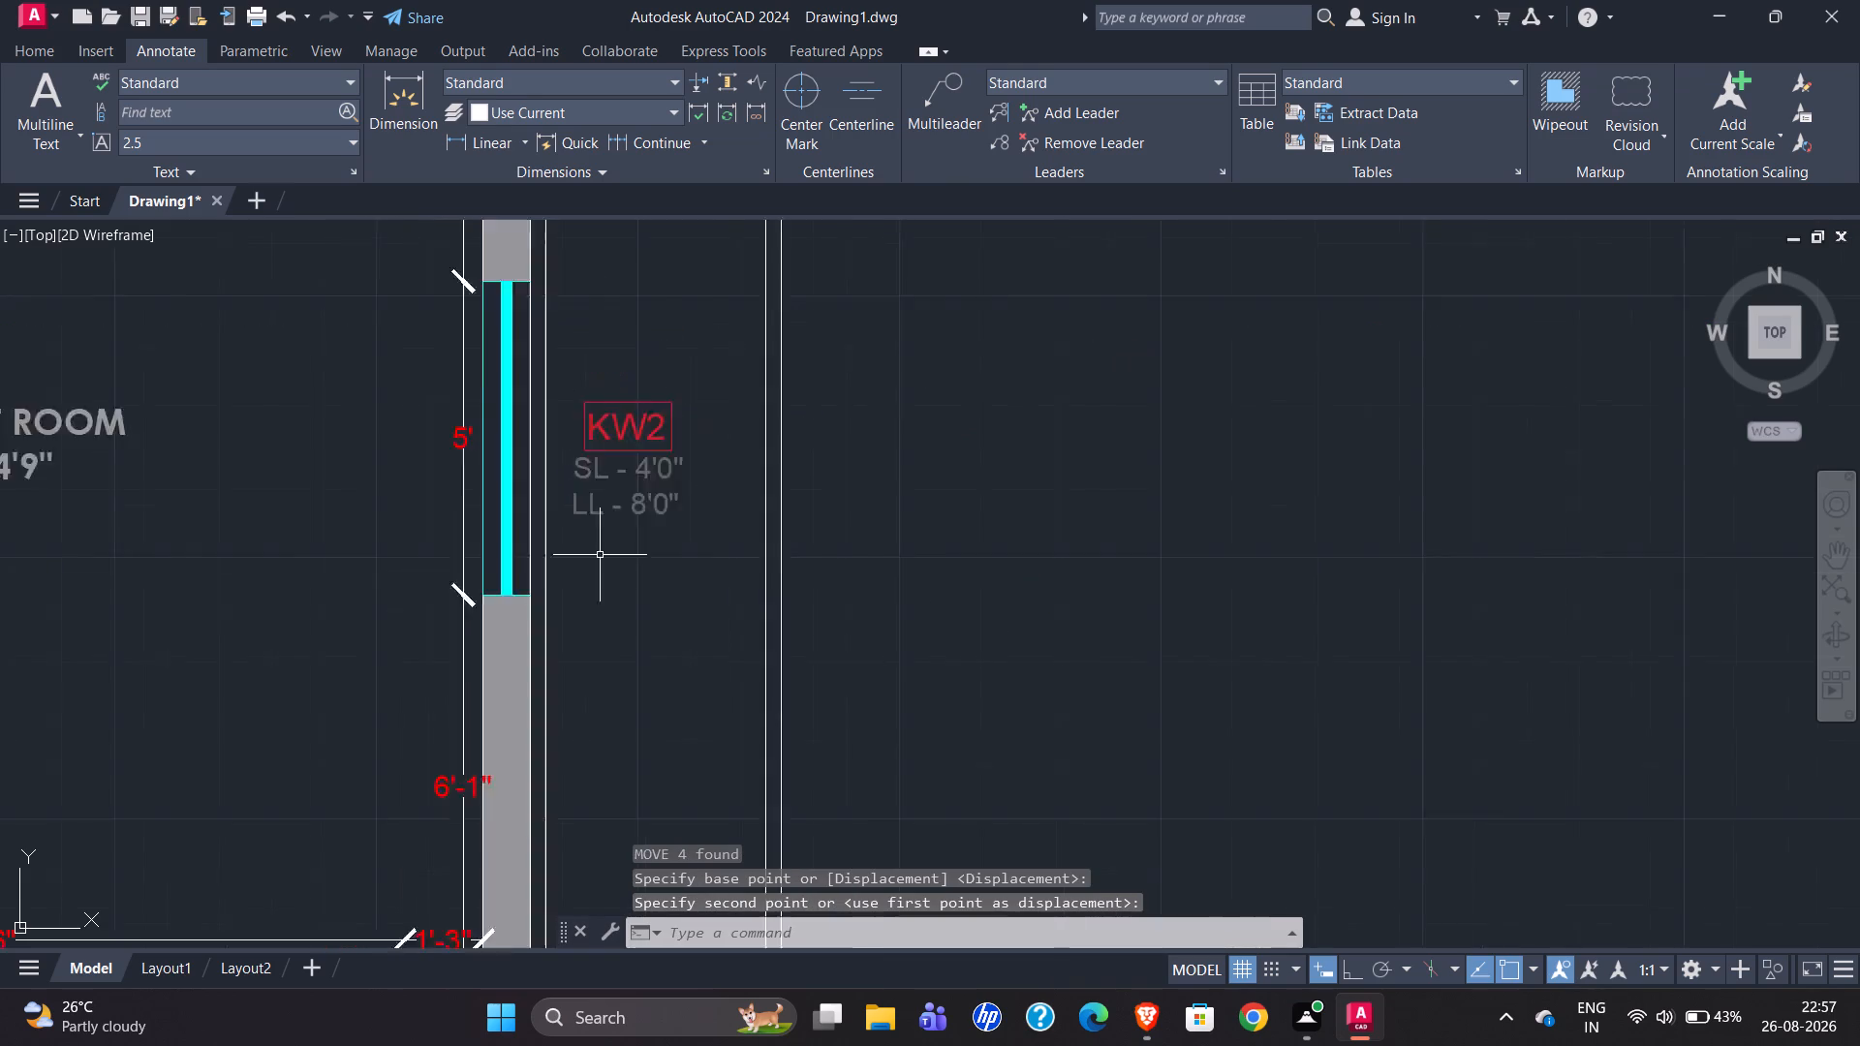
Check the dimensions and labels around the wash area, shower, toilet and lift in the redrawn plan.
scroll(579, 571, down, 1)
scroll(902, 545, down, 1)
scroll(909, 424, down, 2)
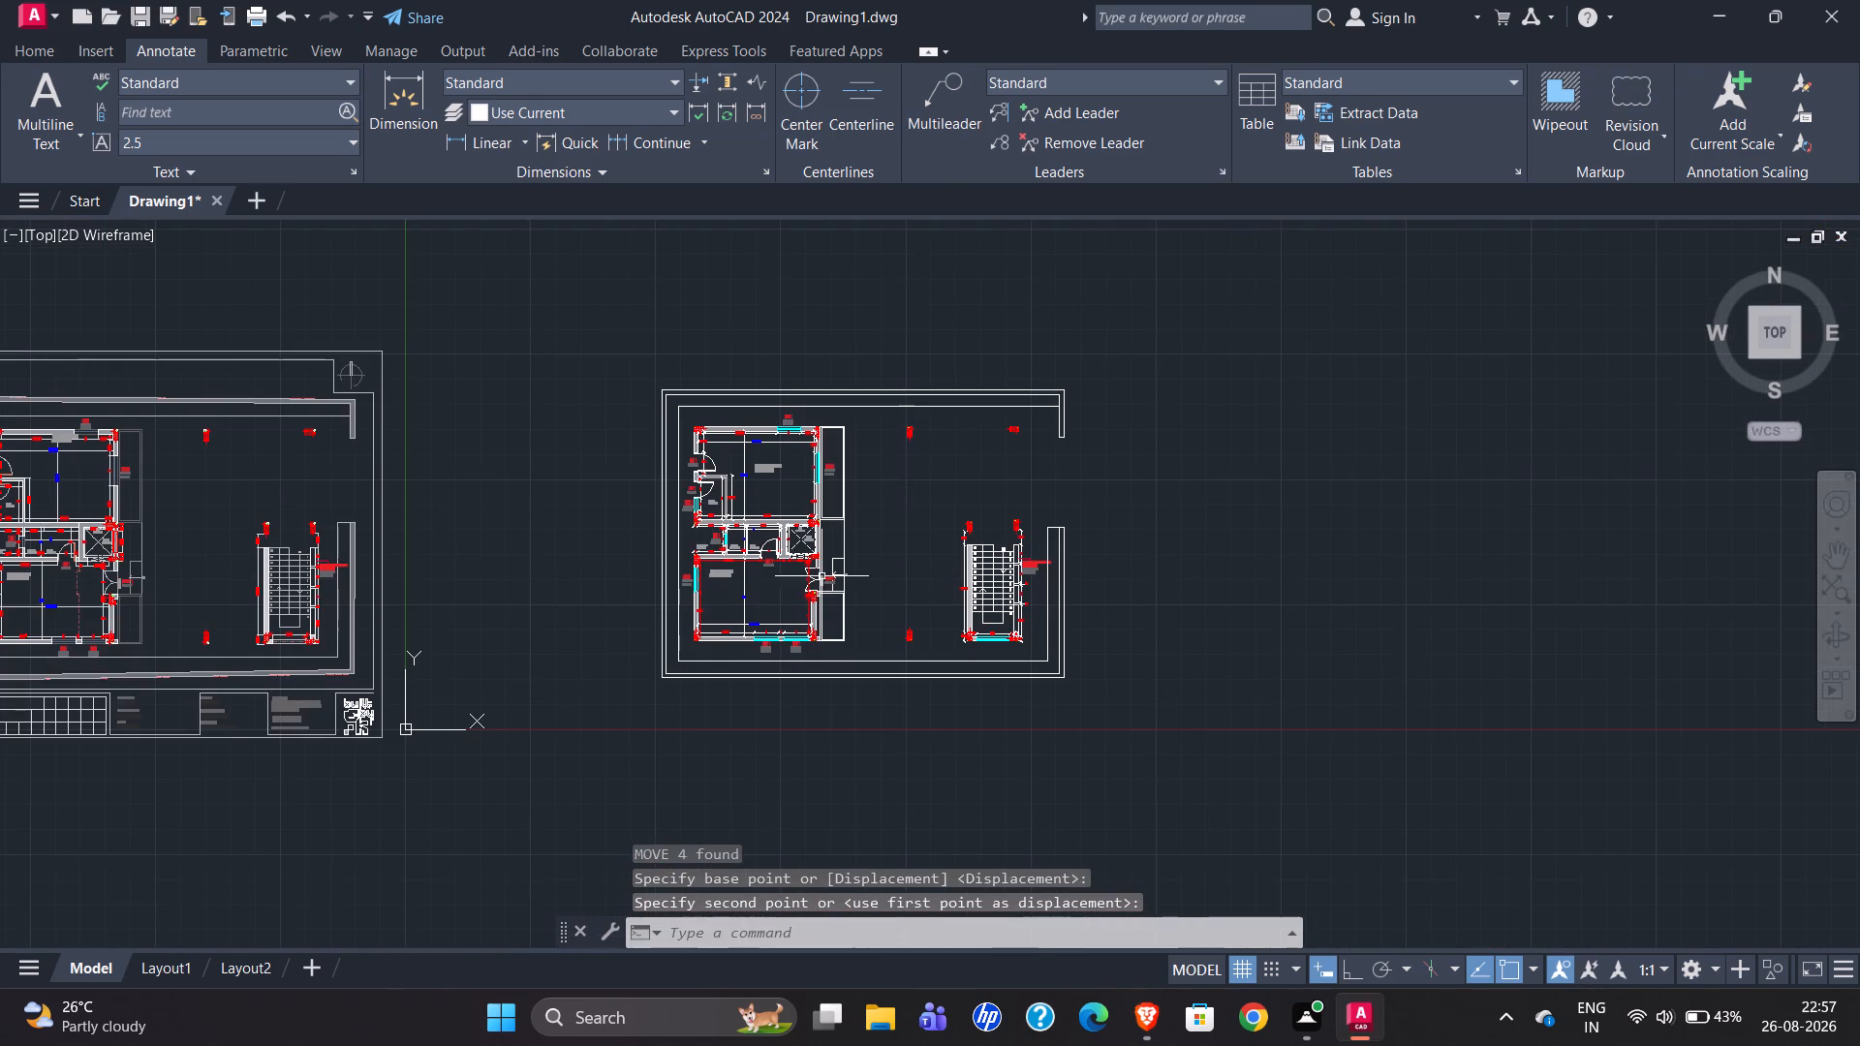
scroll(747, 508, up, 3)
scroll(807, 684, up, 2)
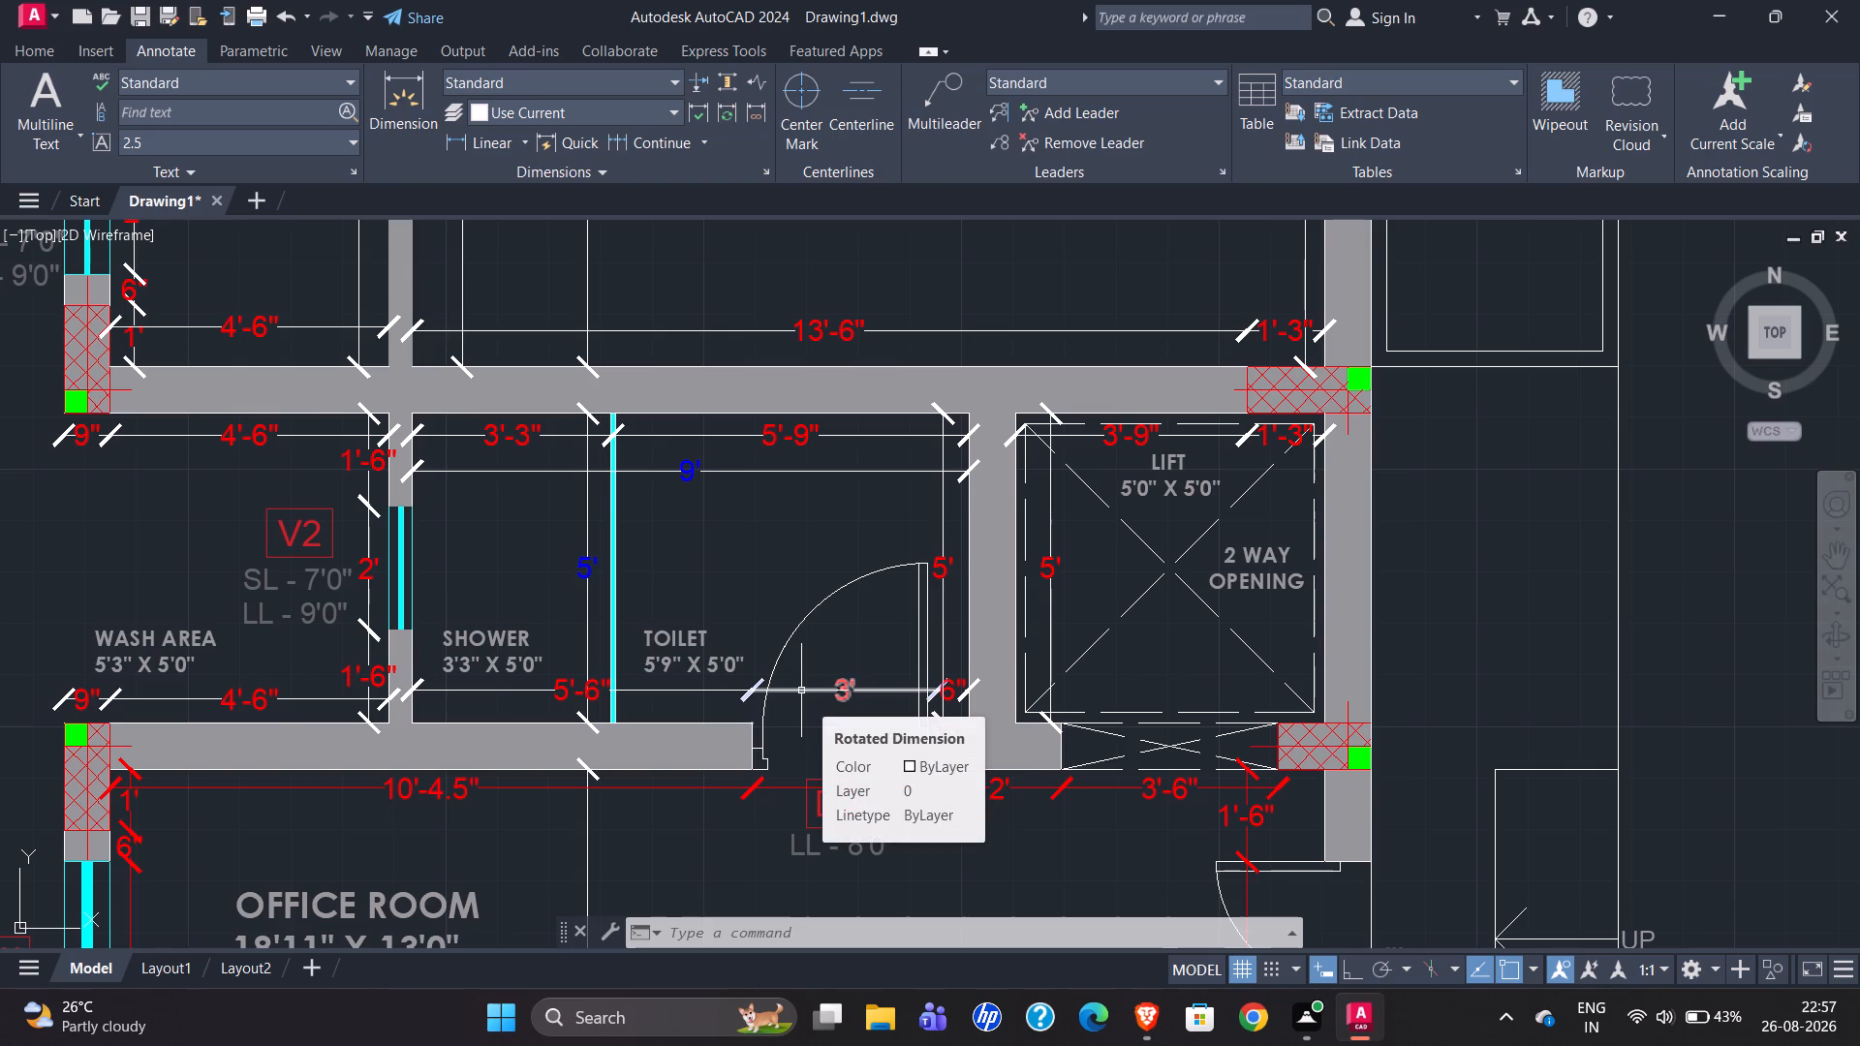
scroll(740, 564, down, 2)
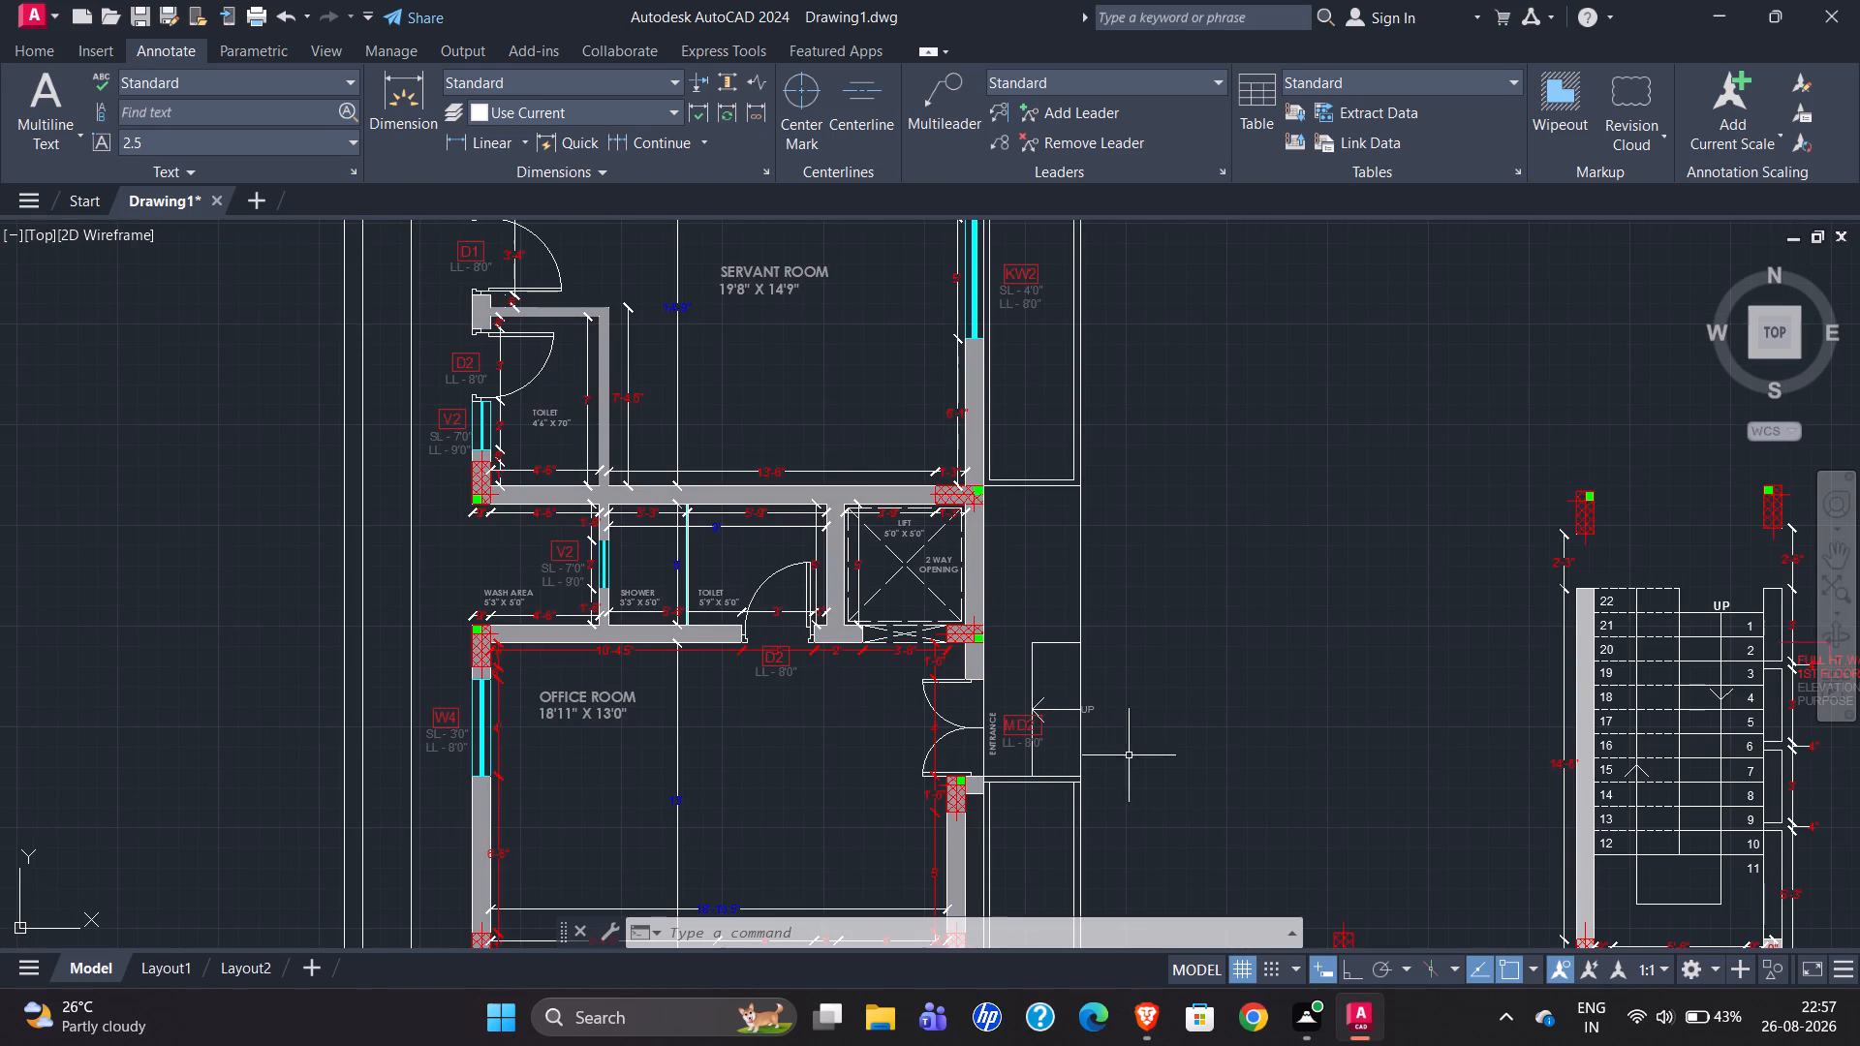
scroll(975, 558, up, 2)
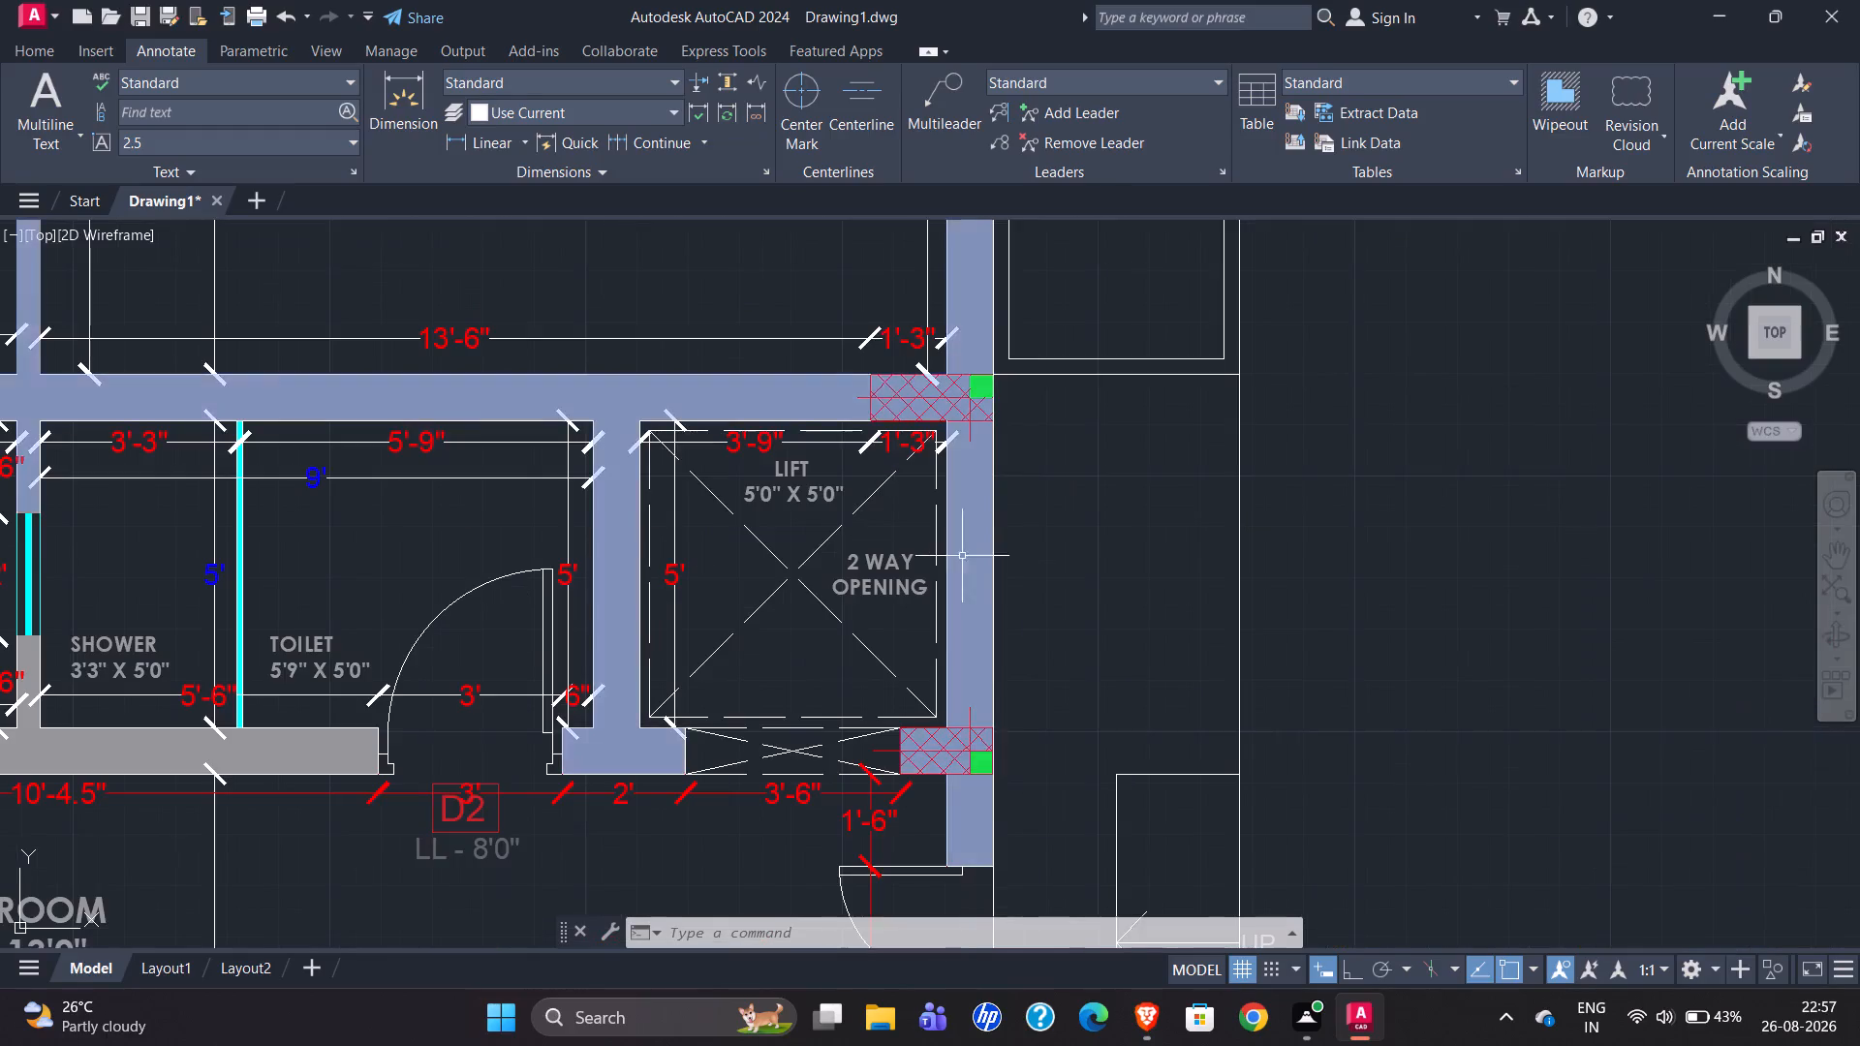
Examine the reference sheet's brick work legend, BRICK MARKING LAYOUT title block and staircase area against the redrawn plan.
scroll(797, 555, down, 4)
scroll(1177, 654, down, 1)
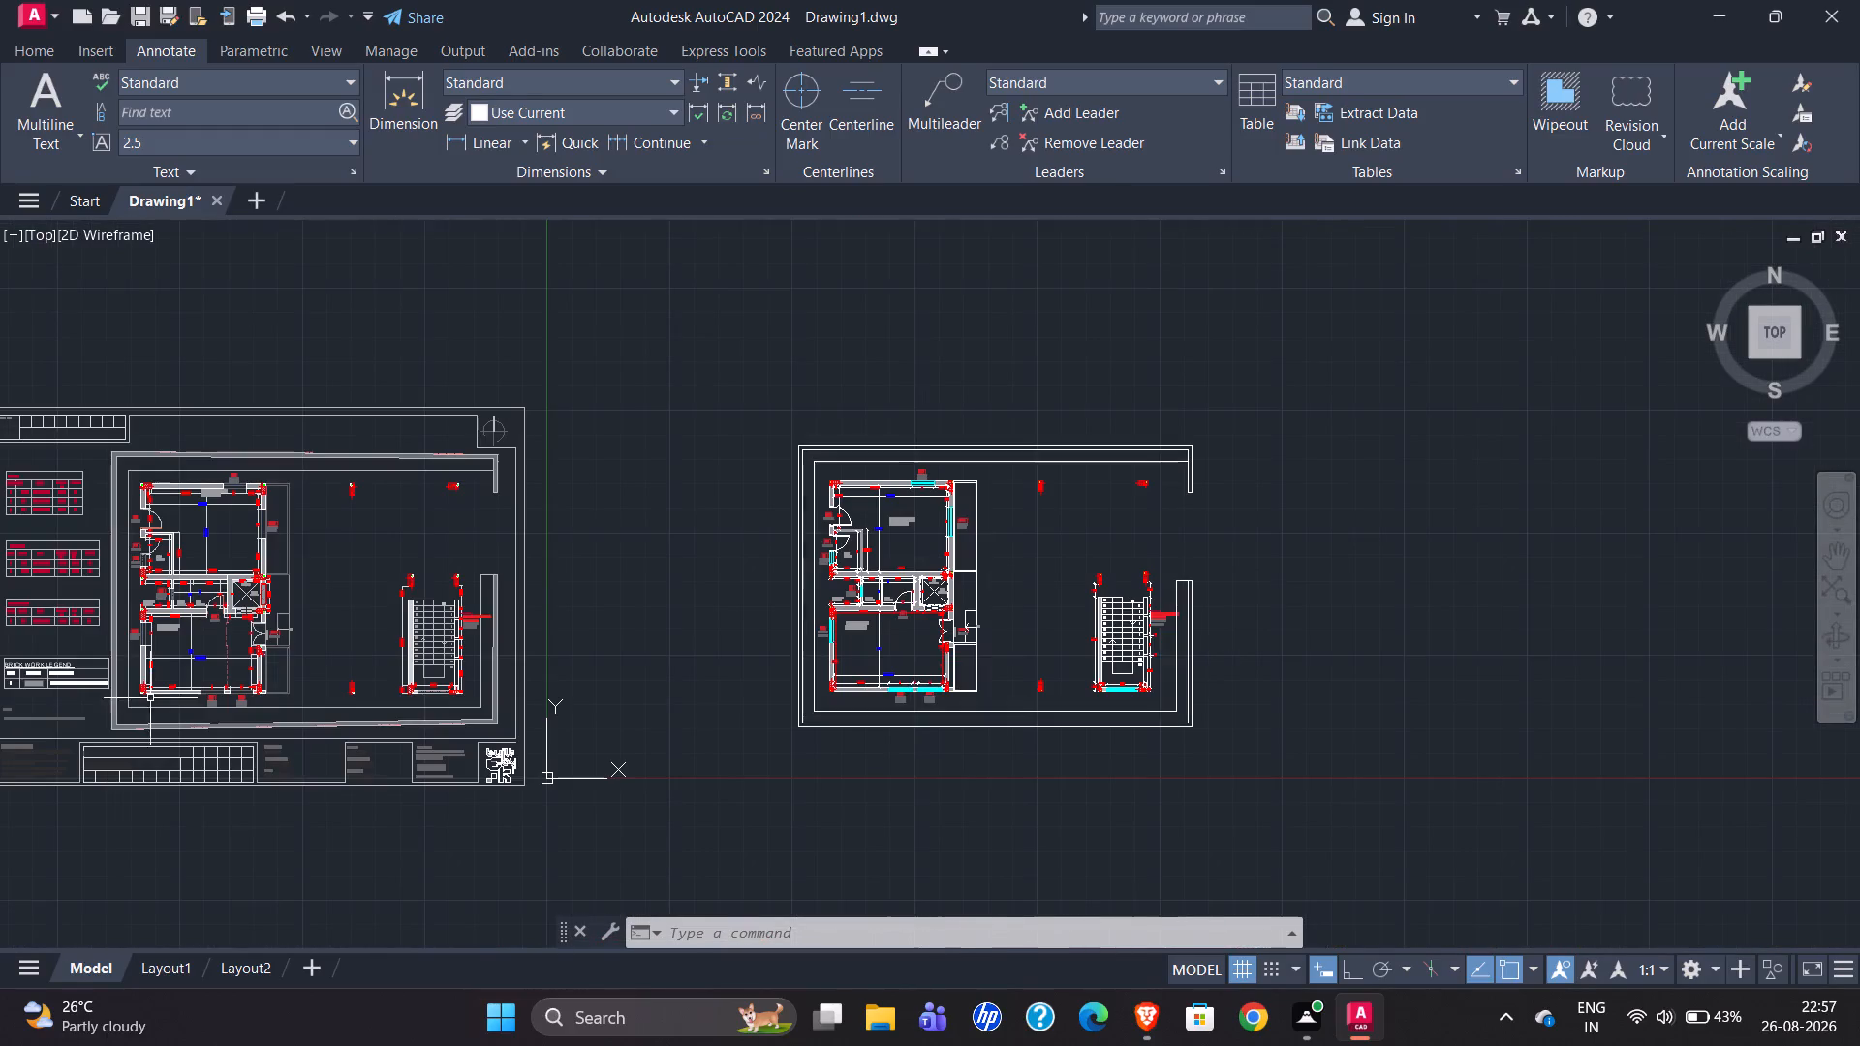
scroll(180, 784, up, 3)
scroll(449, 737, down, 1)
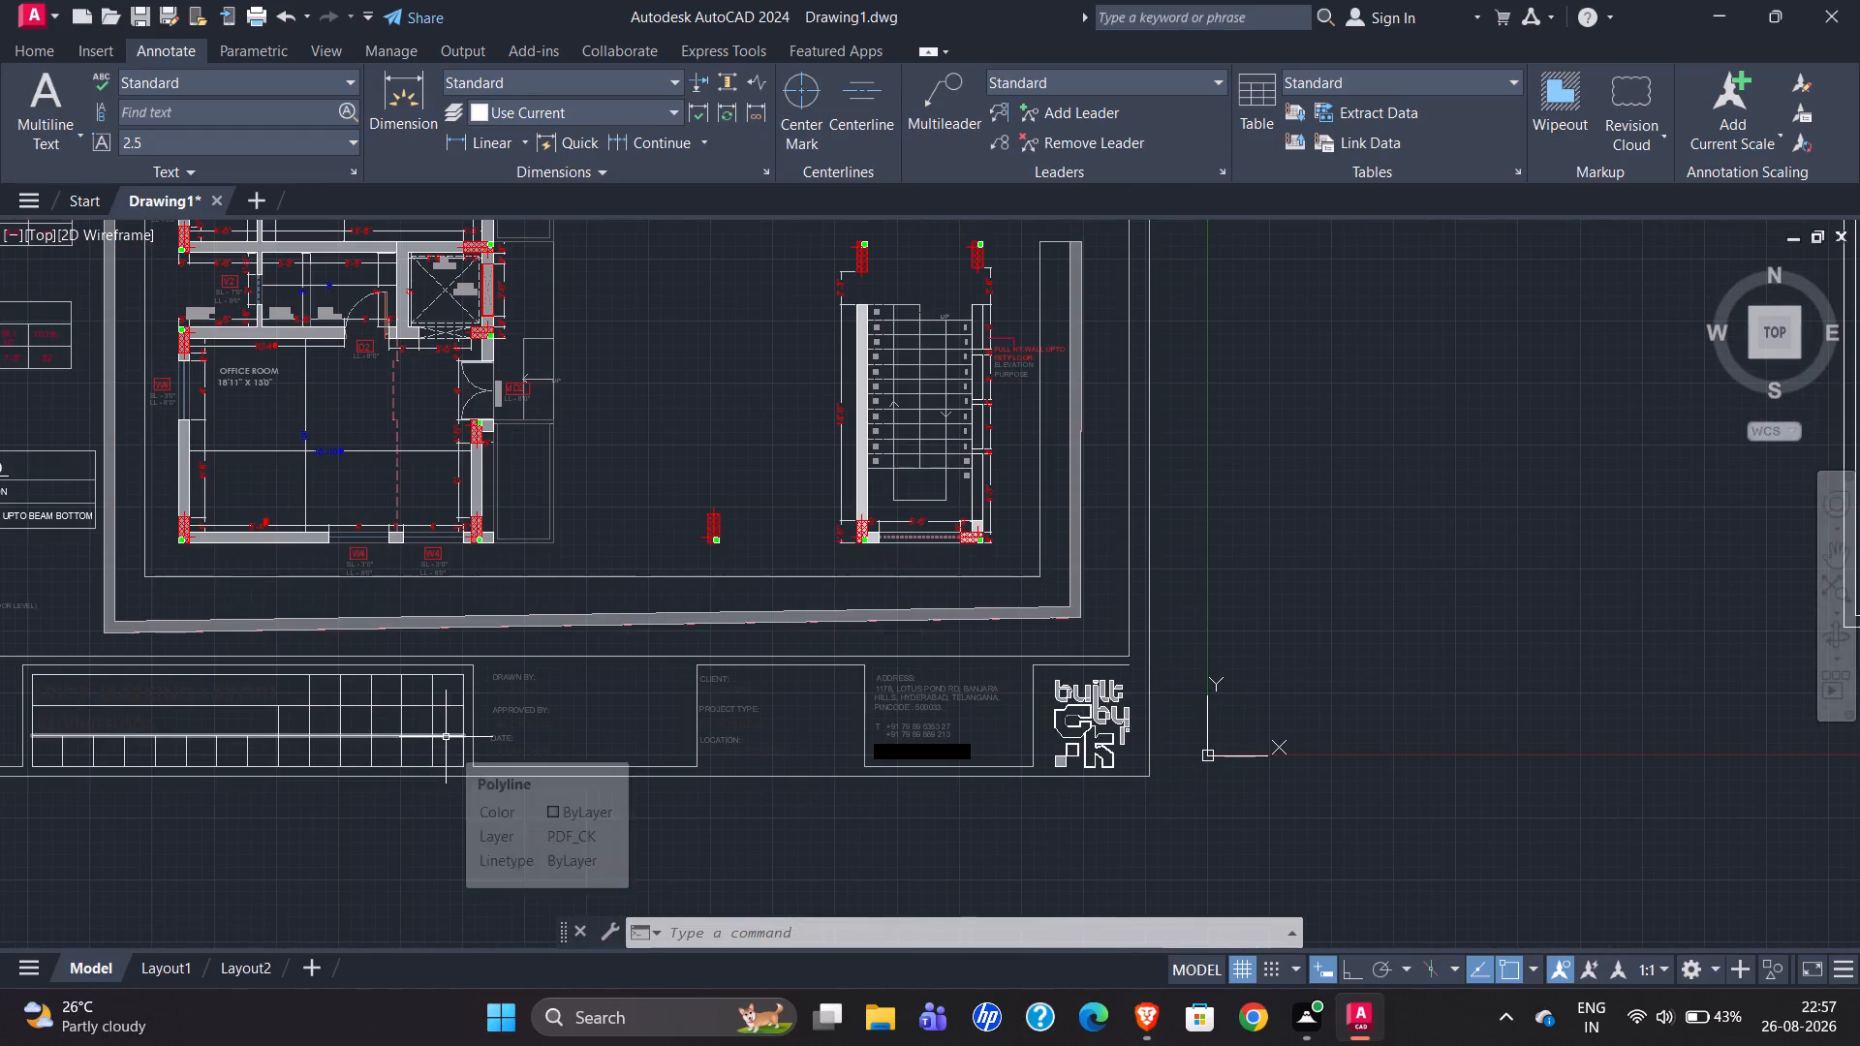
scroll(475, 370, up, 3)
scroll(542, 396, down, 2)
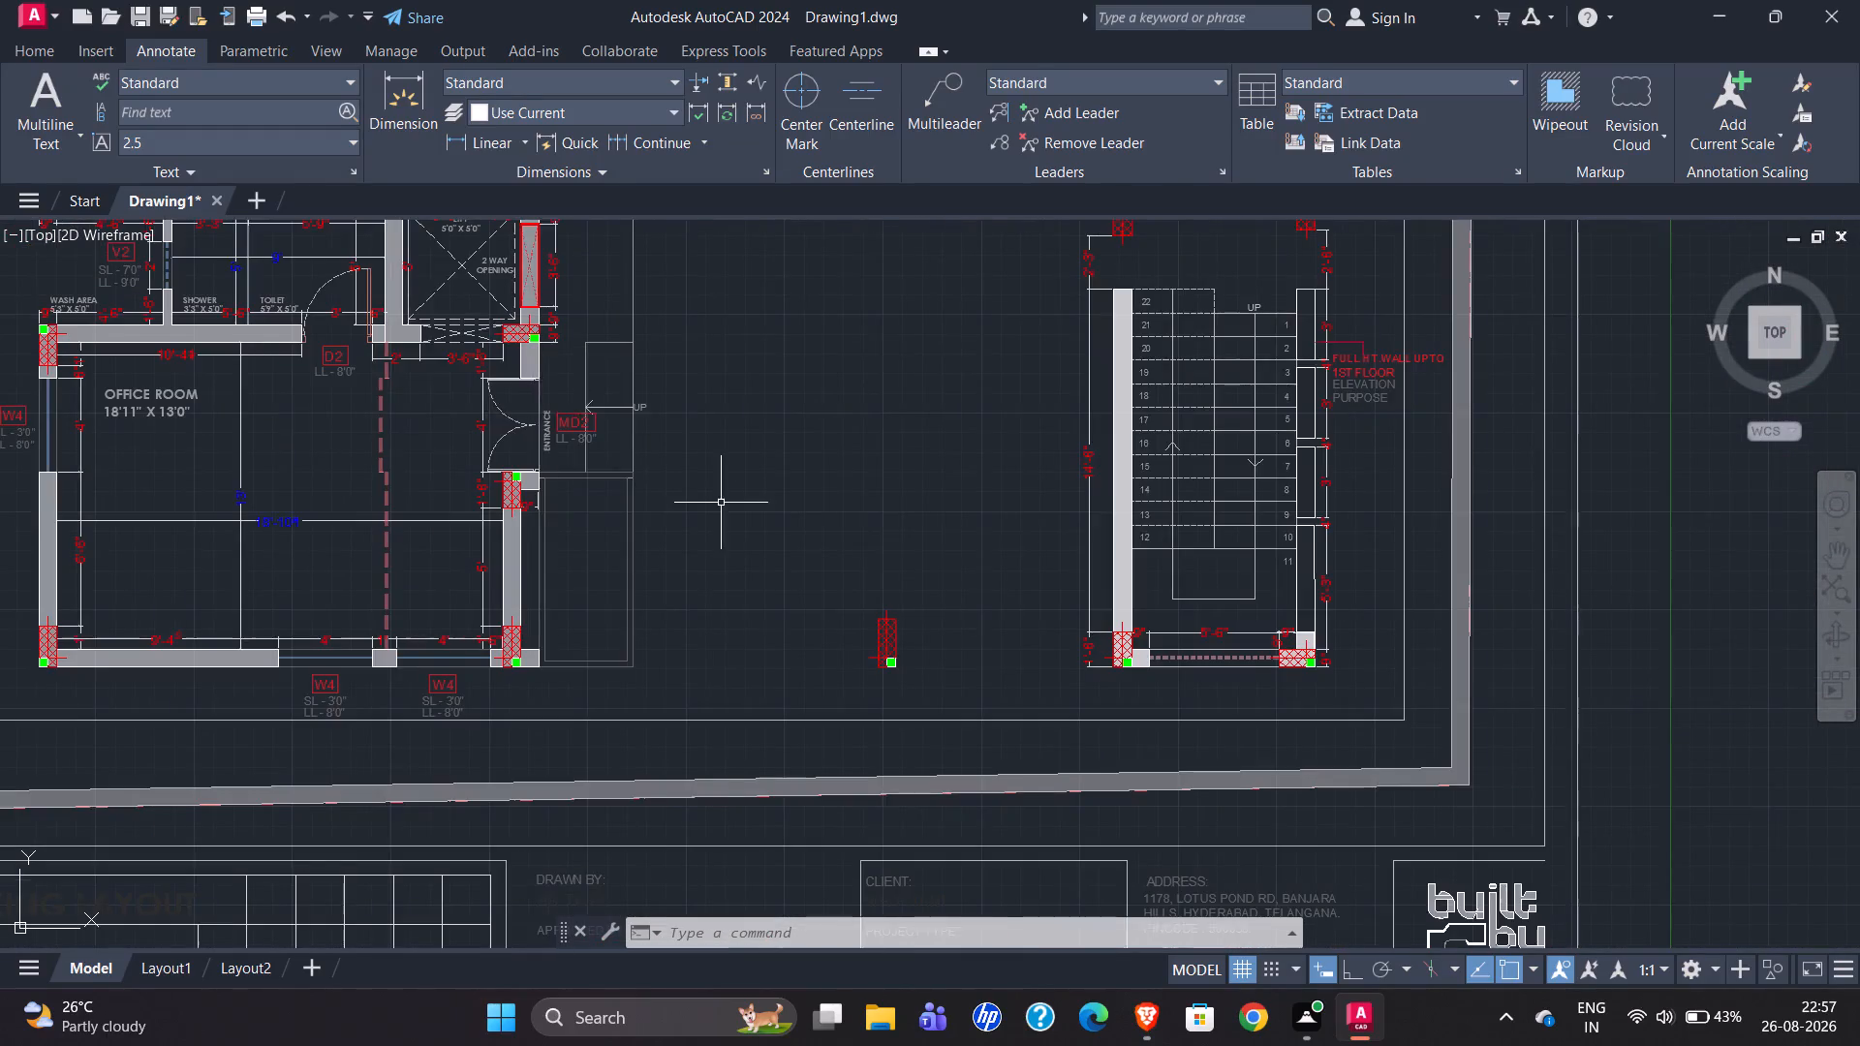
scroll(717, 503, down, 2)
scroll(270, 479, up, 4)
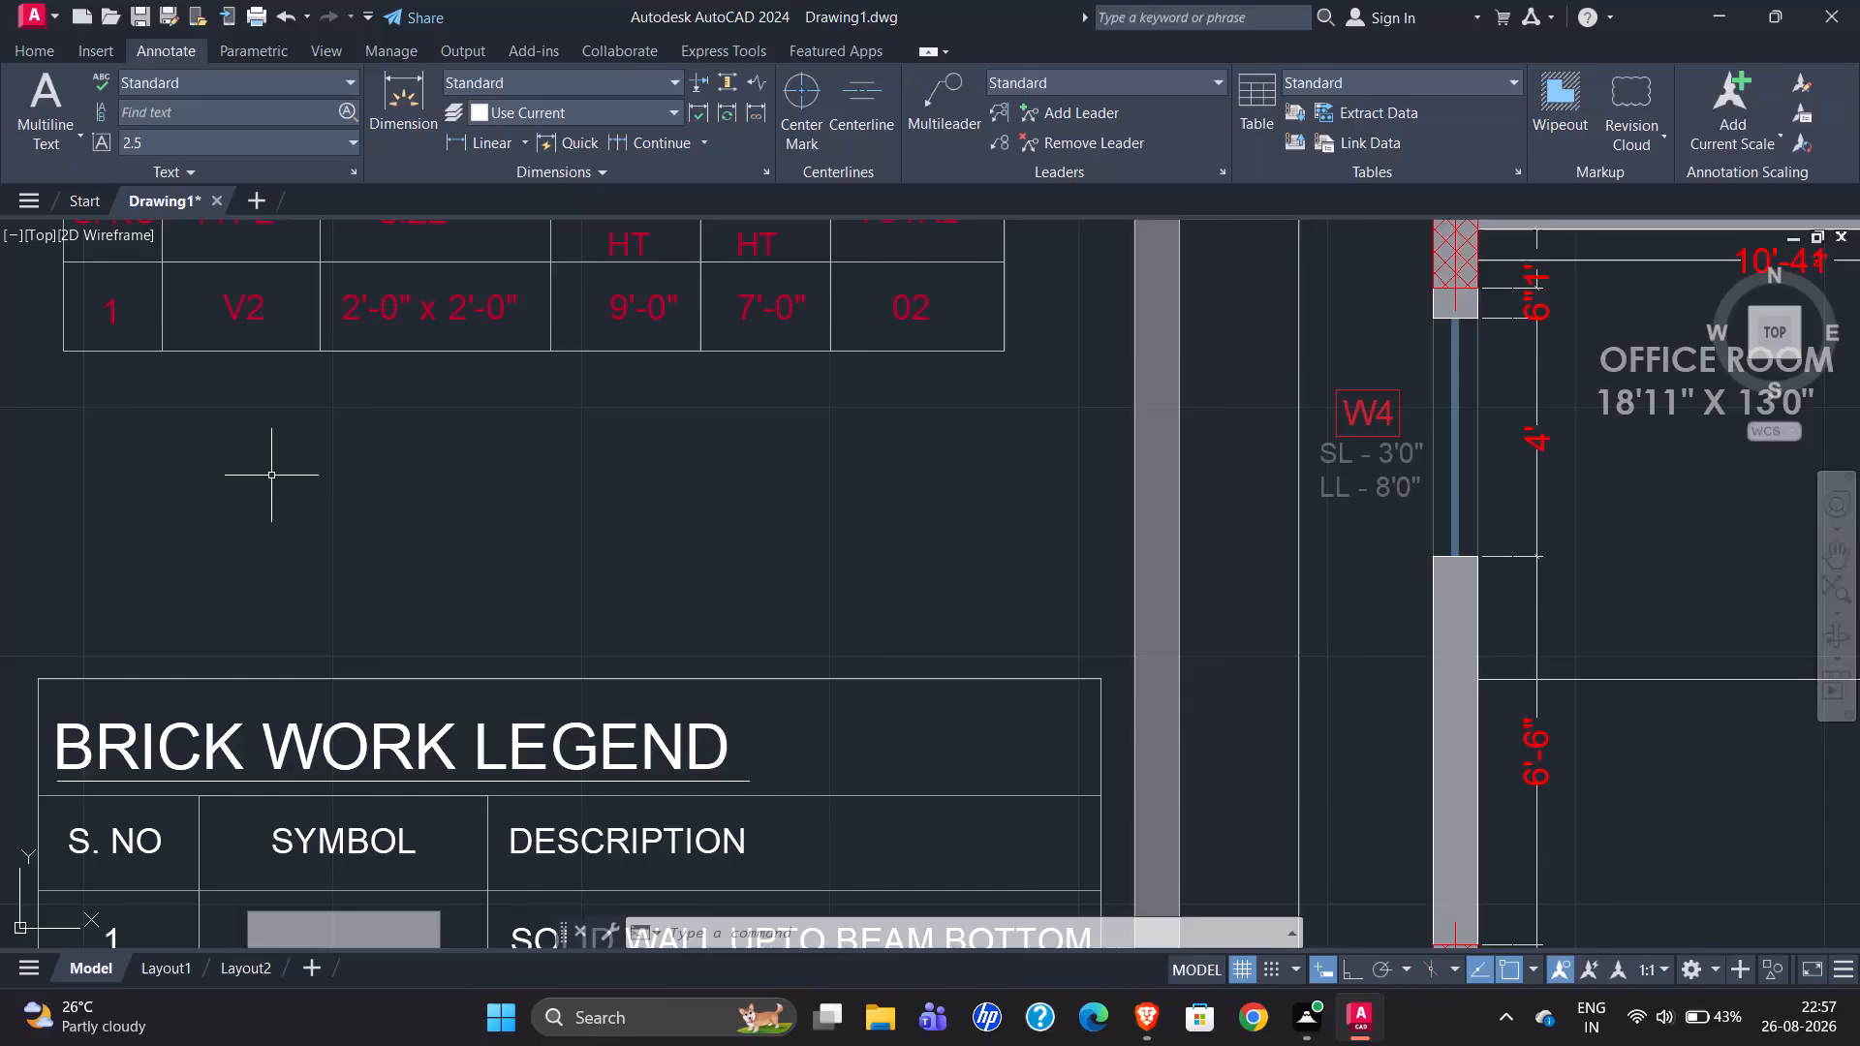
scroll(337, 425, down, 2)
scroll(1, 544, down, 2)
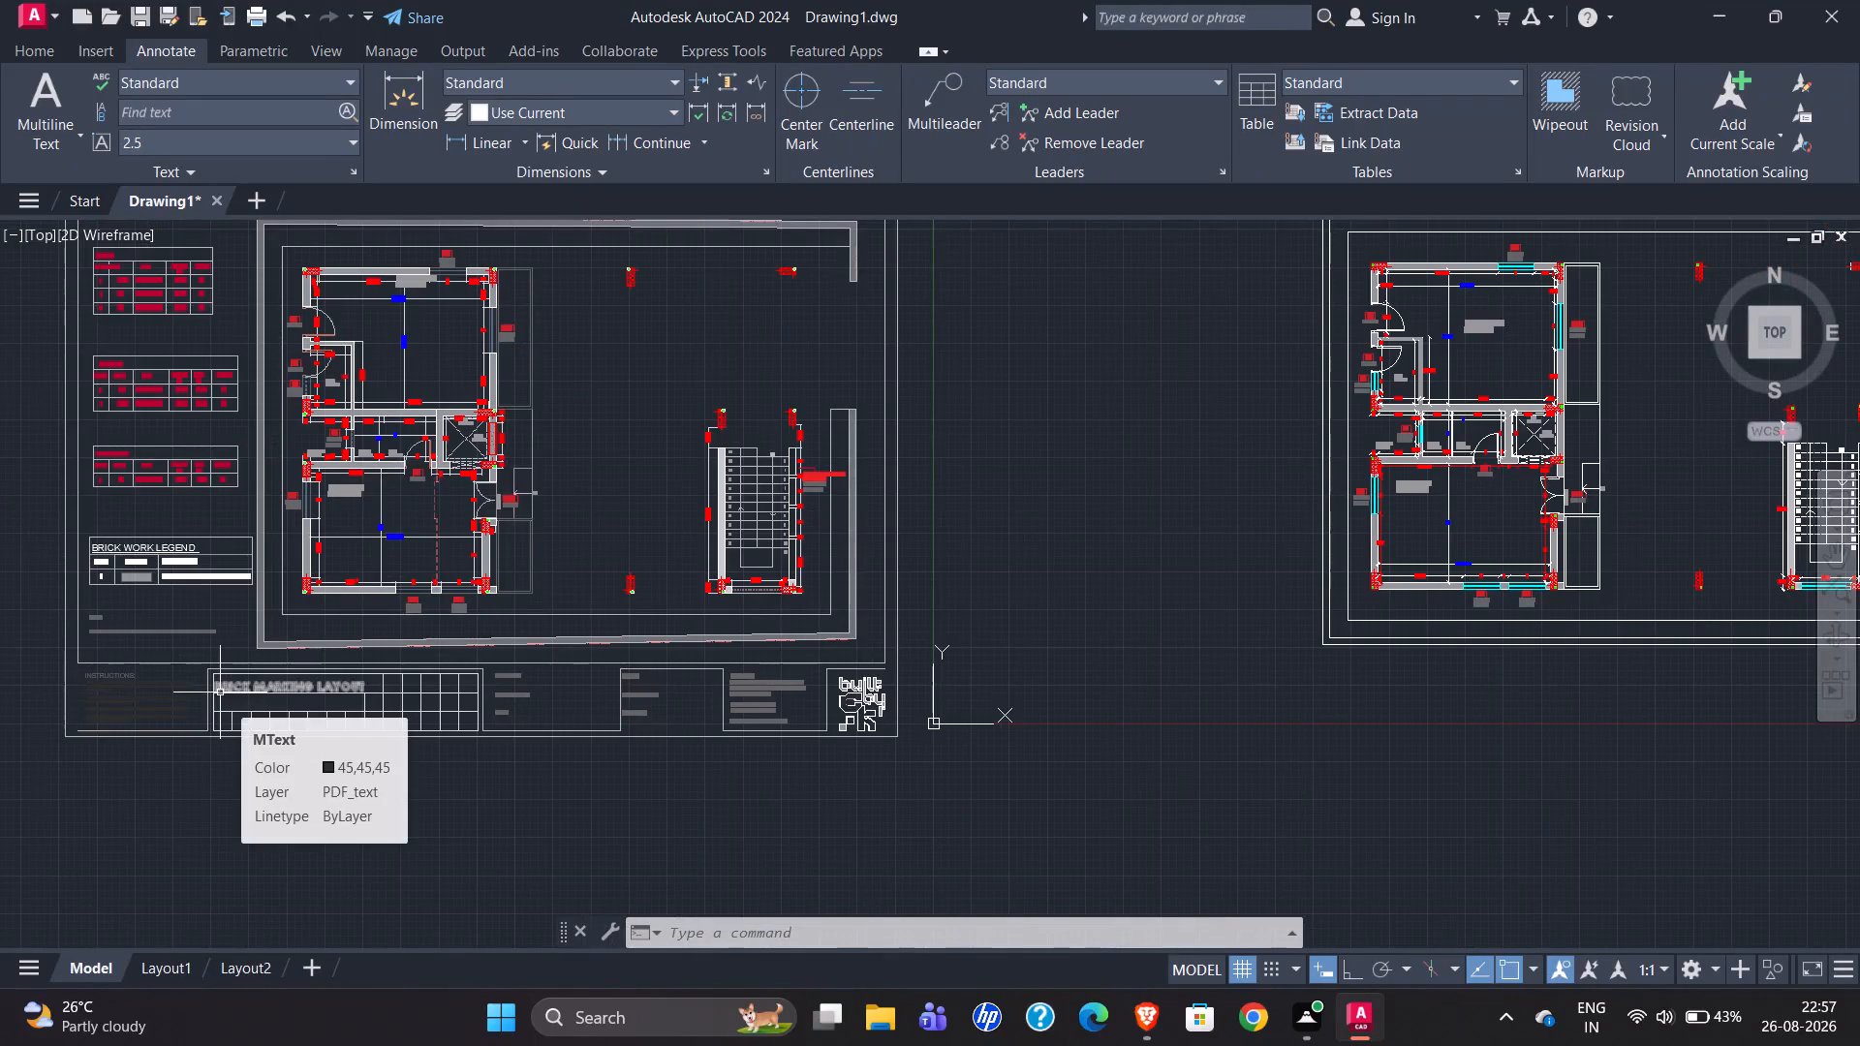
scroll(272, 704, up, 2)
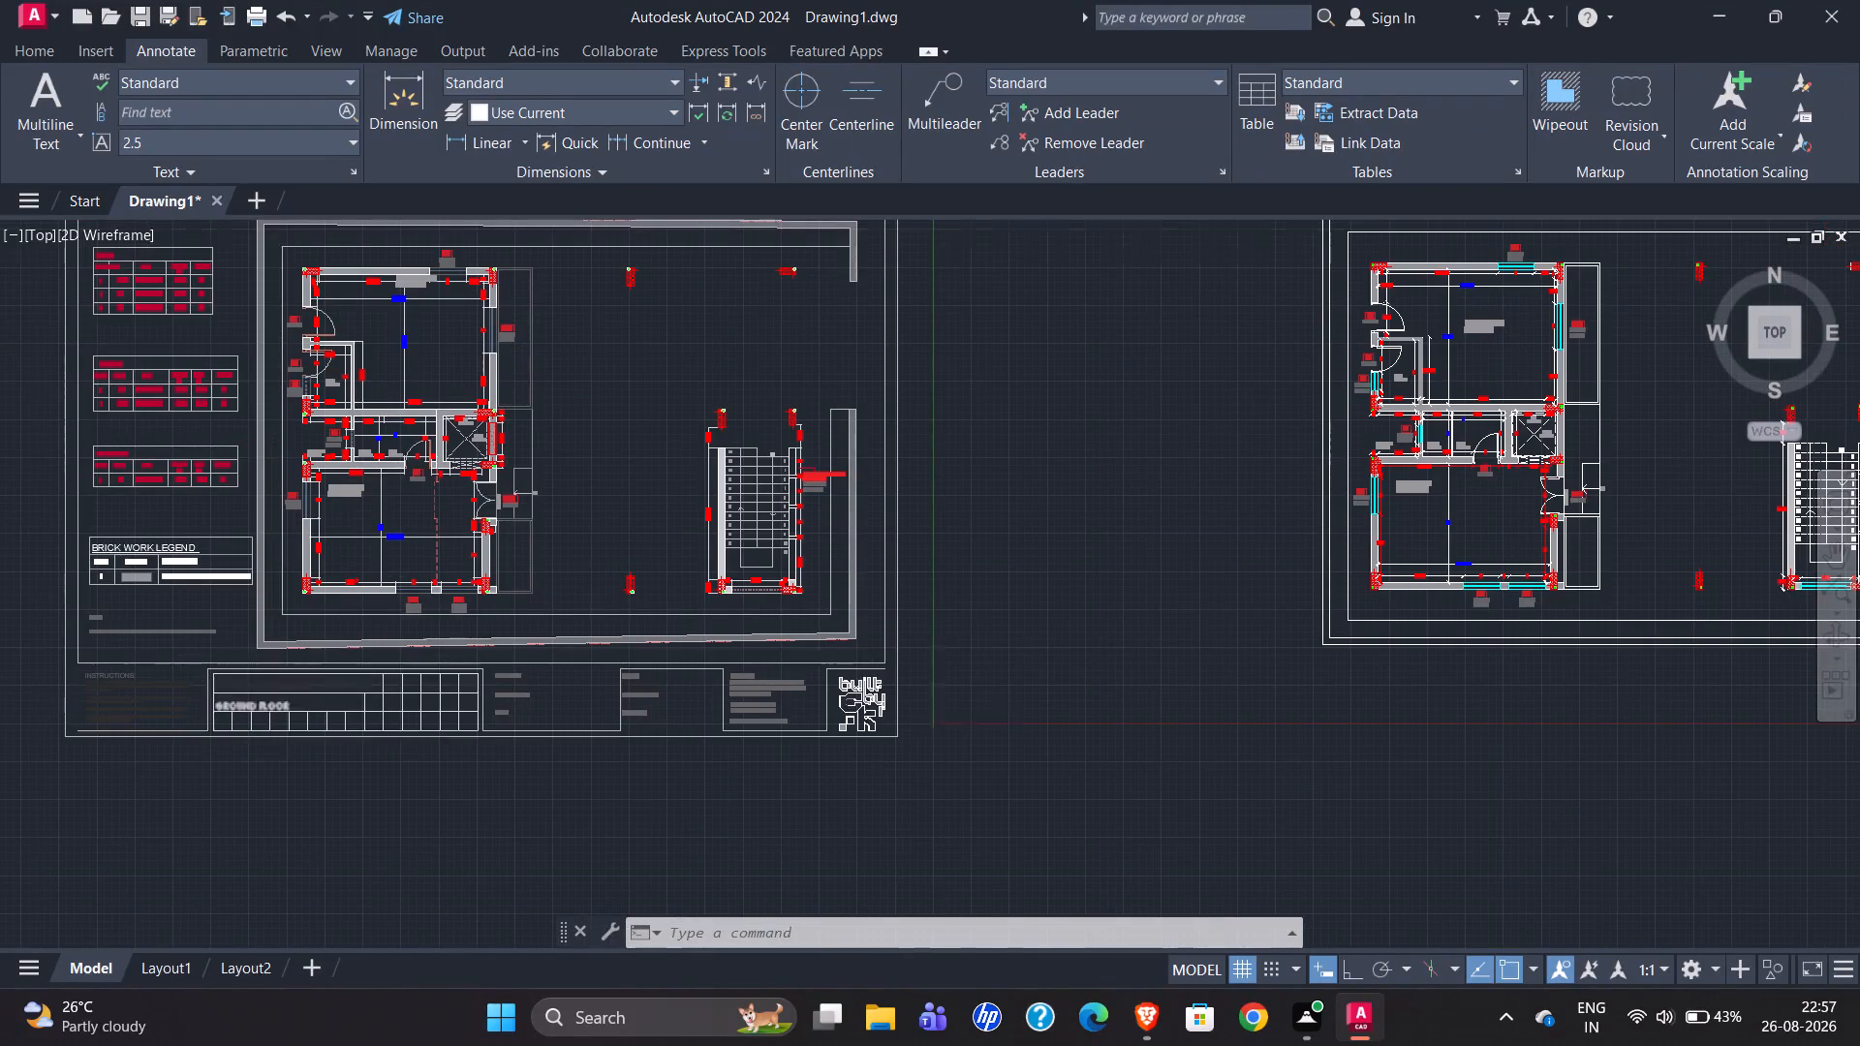
scroll(272, 704, up, 3)
scroll(493, 616, down, 1)
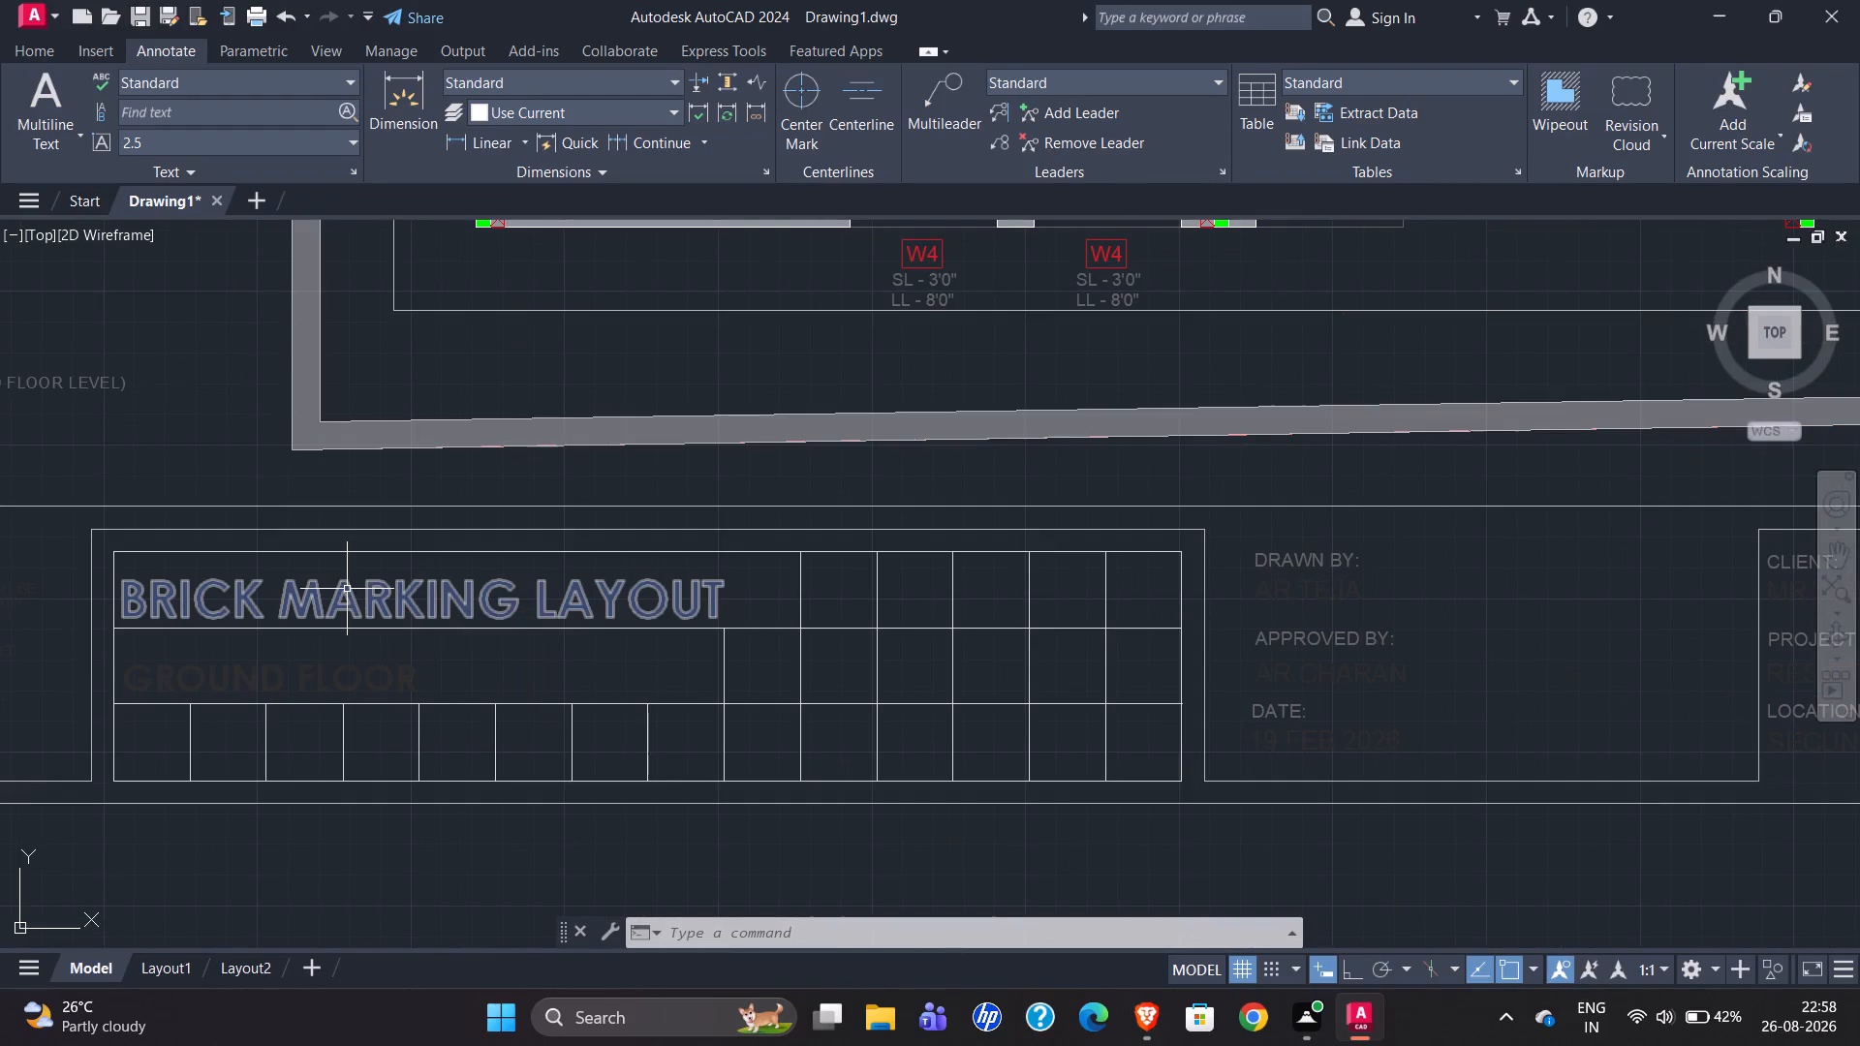
scroll(171, 635, down, 1)
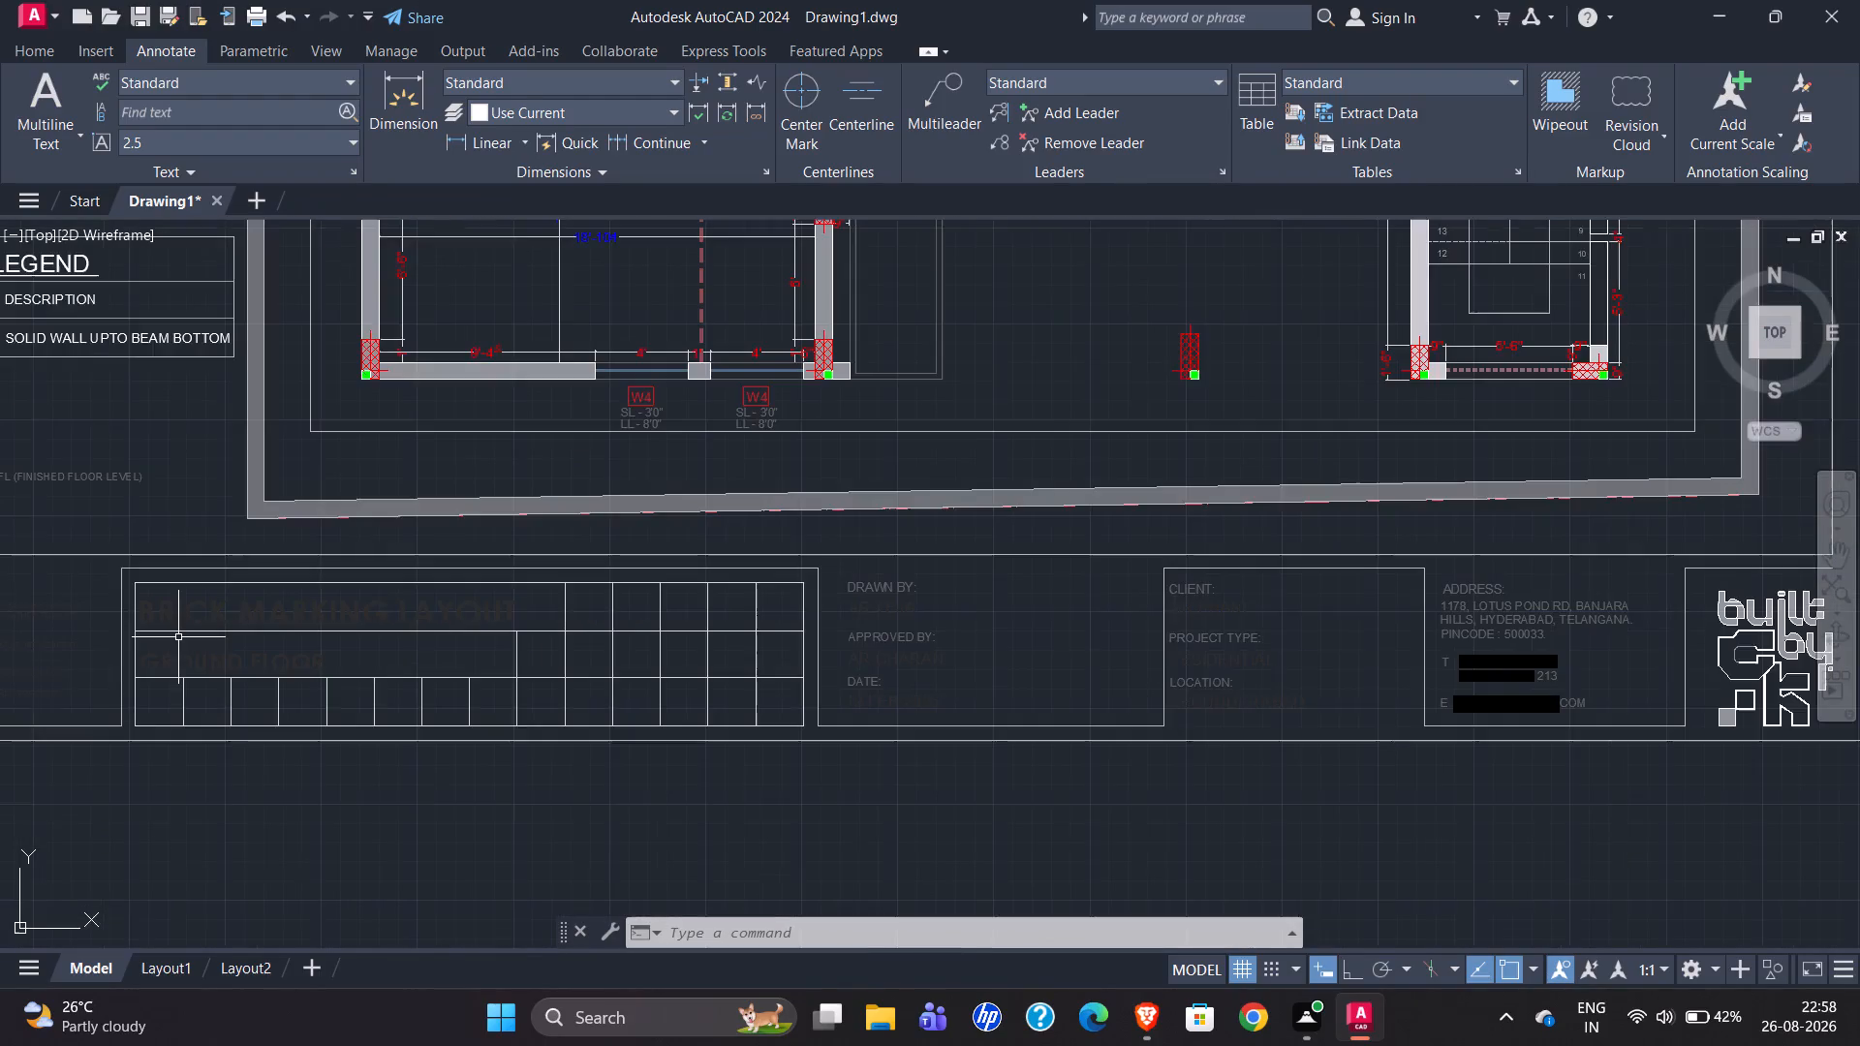
scroll(382, 634, up, 2)
scroll(281, 656, down, 3)
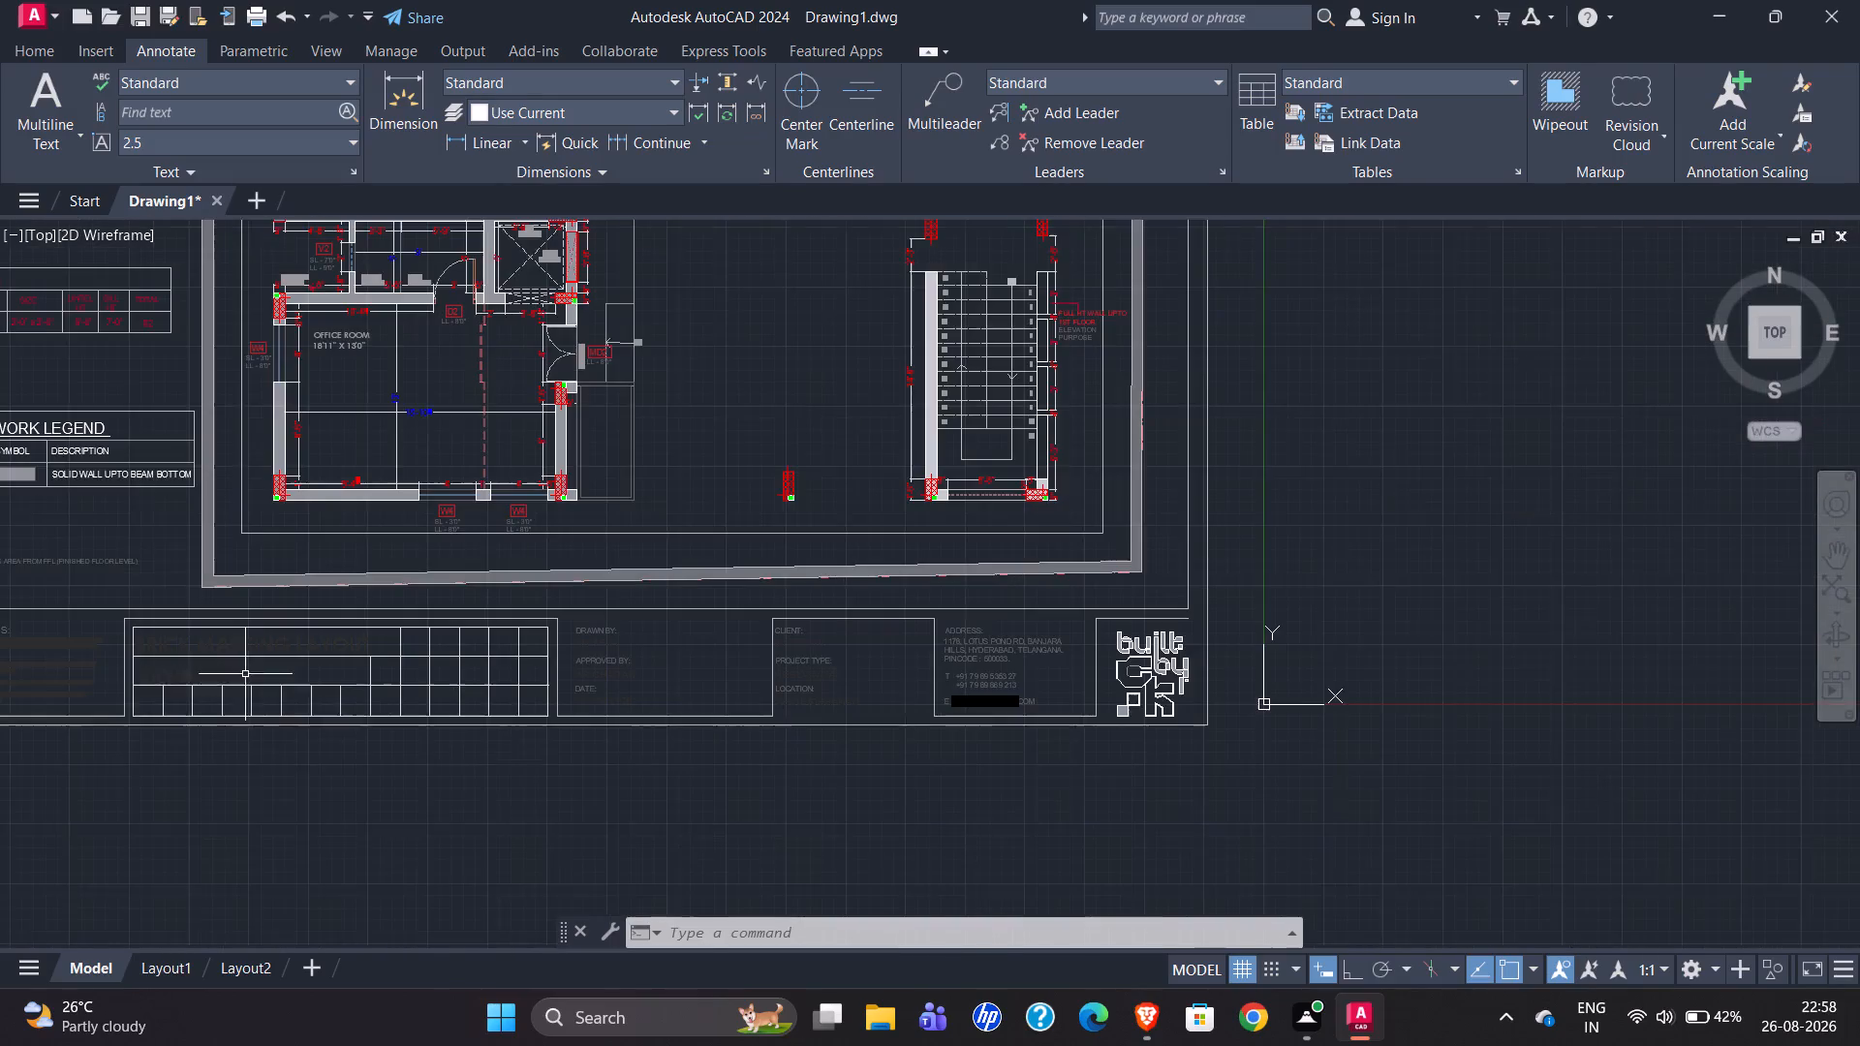
scroll(263, 690, down, 1)
scroll(812, 520, up, 3)
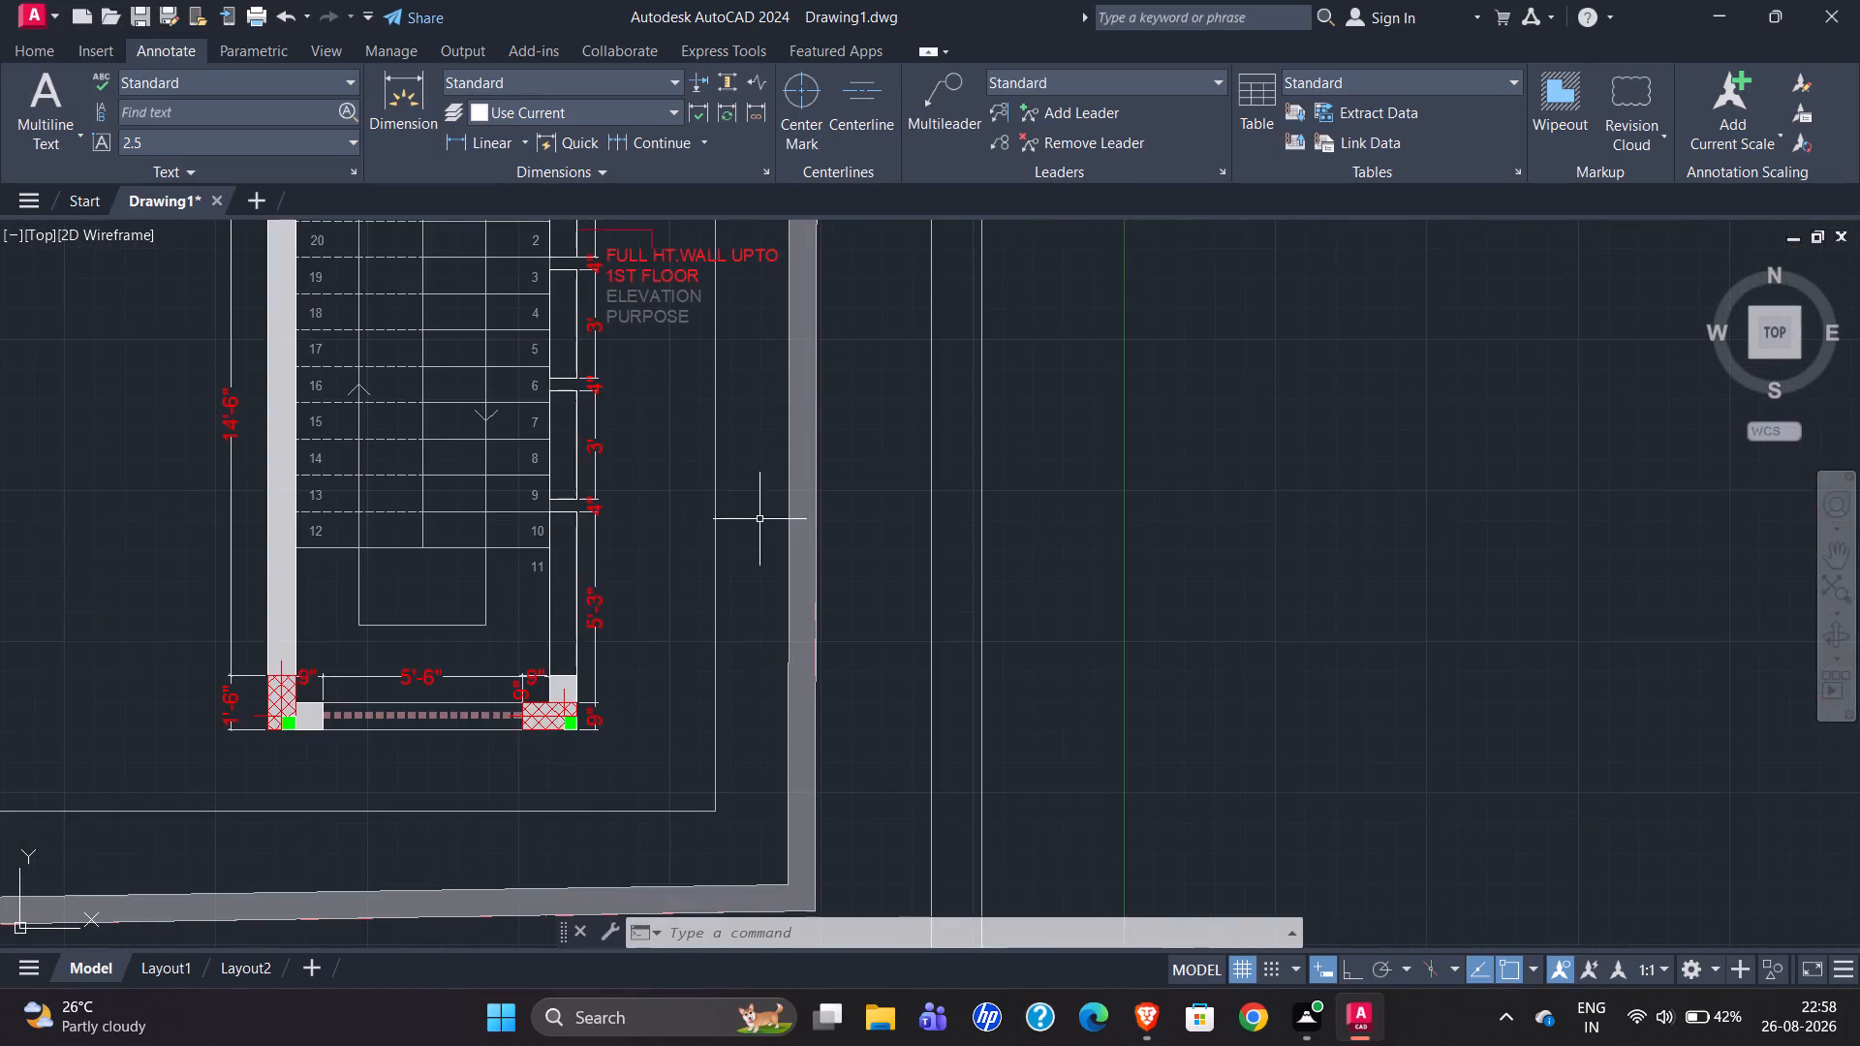
Examine the red crossed opening and its dimensions in the reference plan's outer lift wall against the redrawn lift area.
scroll(451, 624, down, 1)
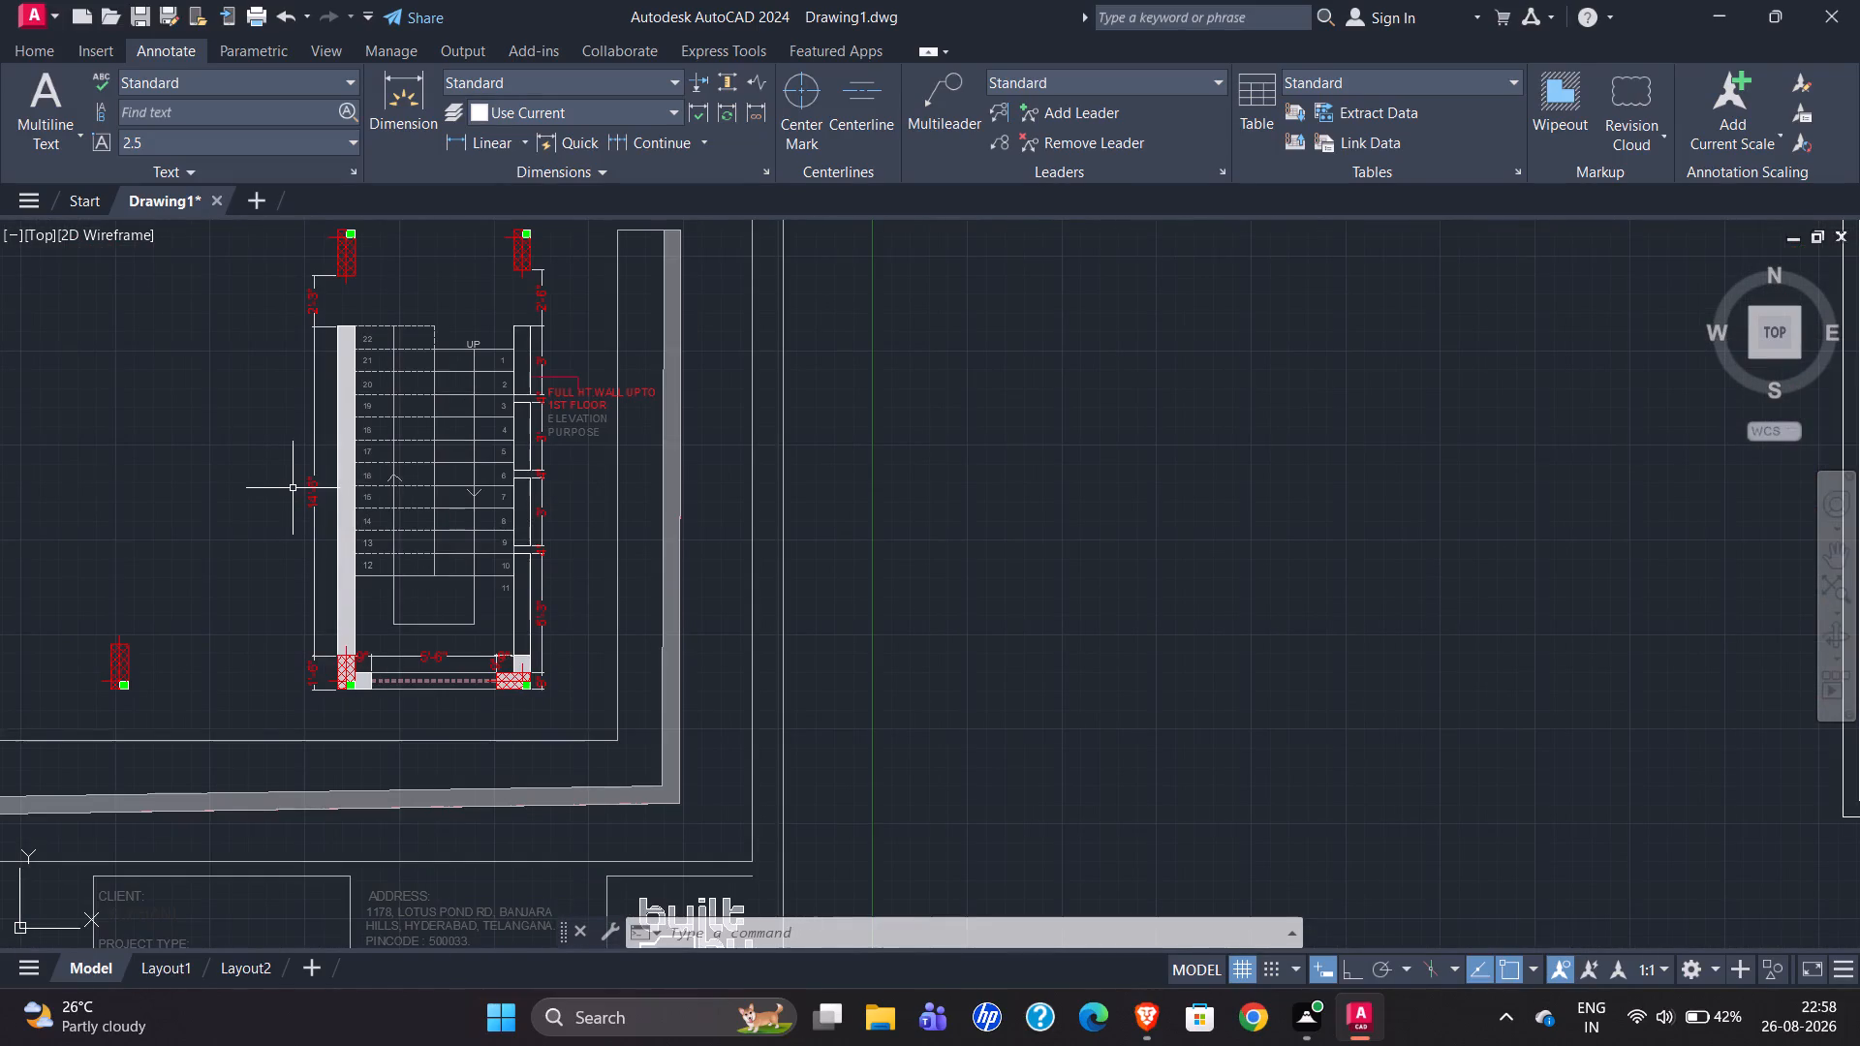
scroll(88, 526, down, 2)
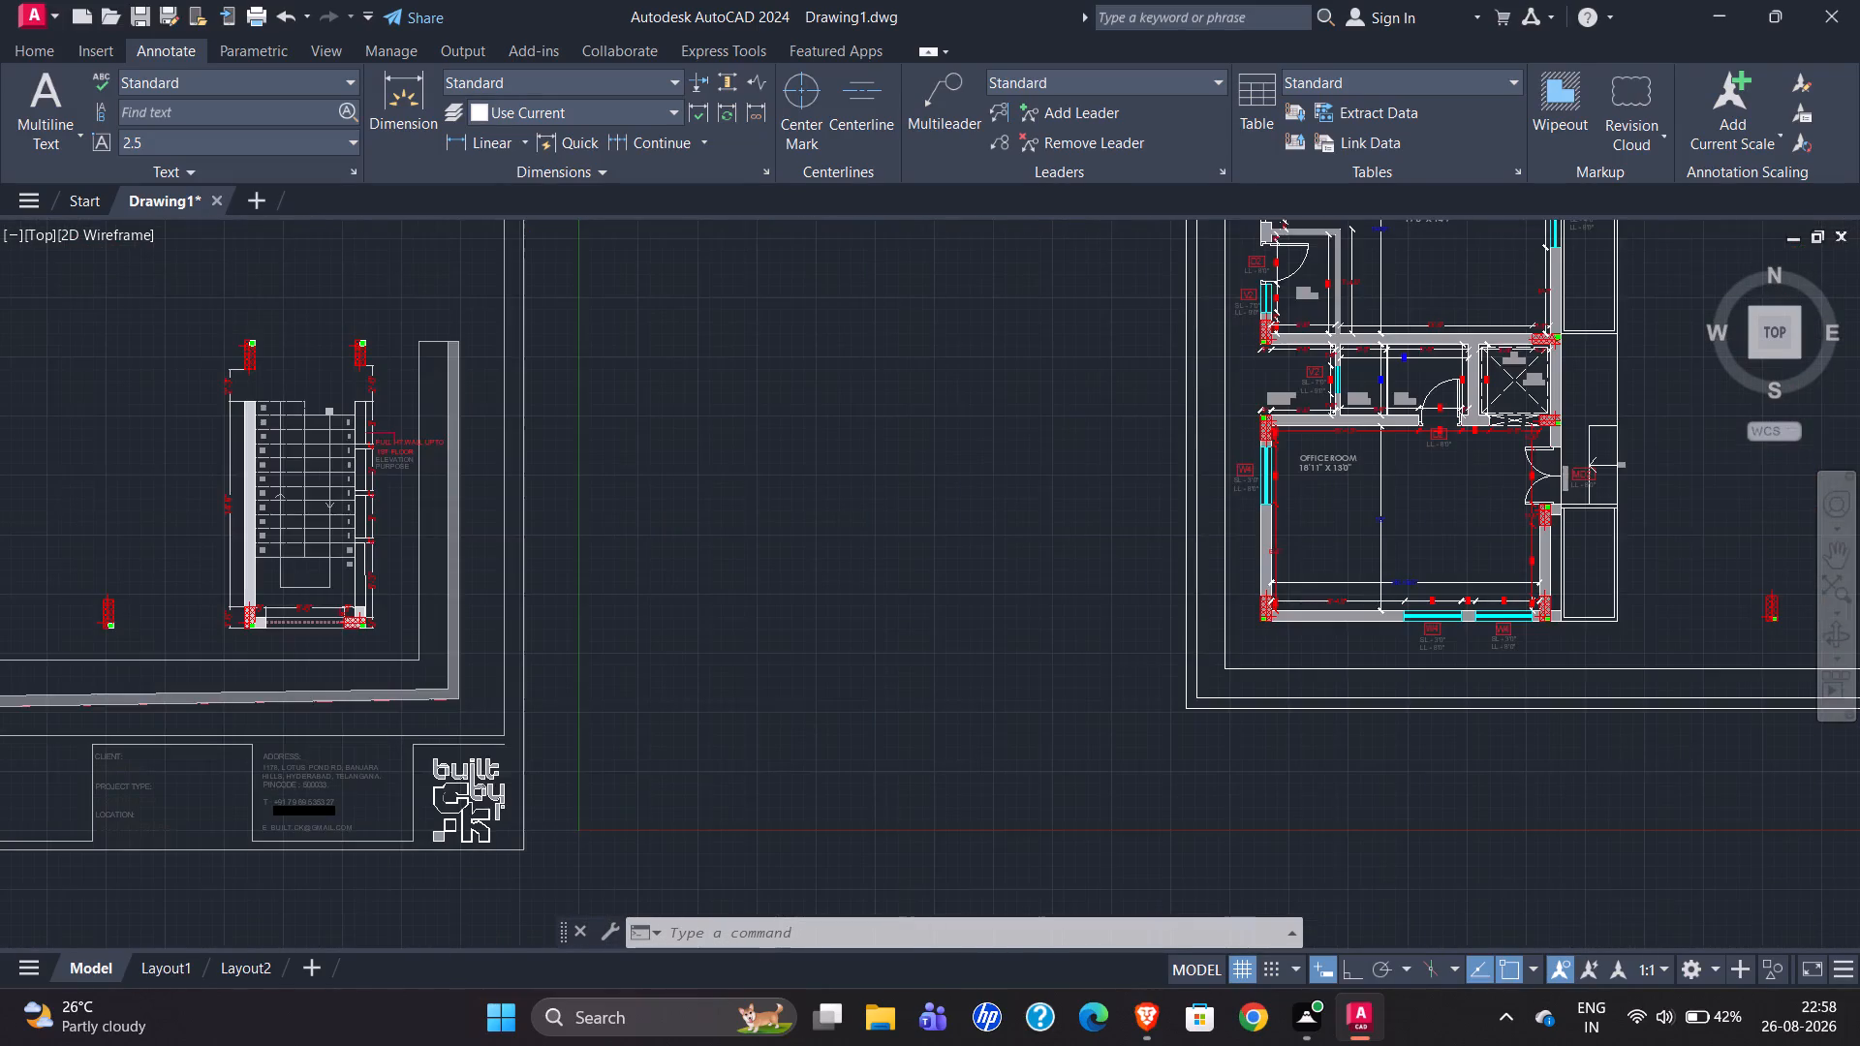
scroll(929, 310, up, 4)
scroll(719, 421, down, 2)
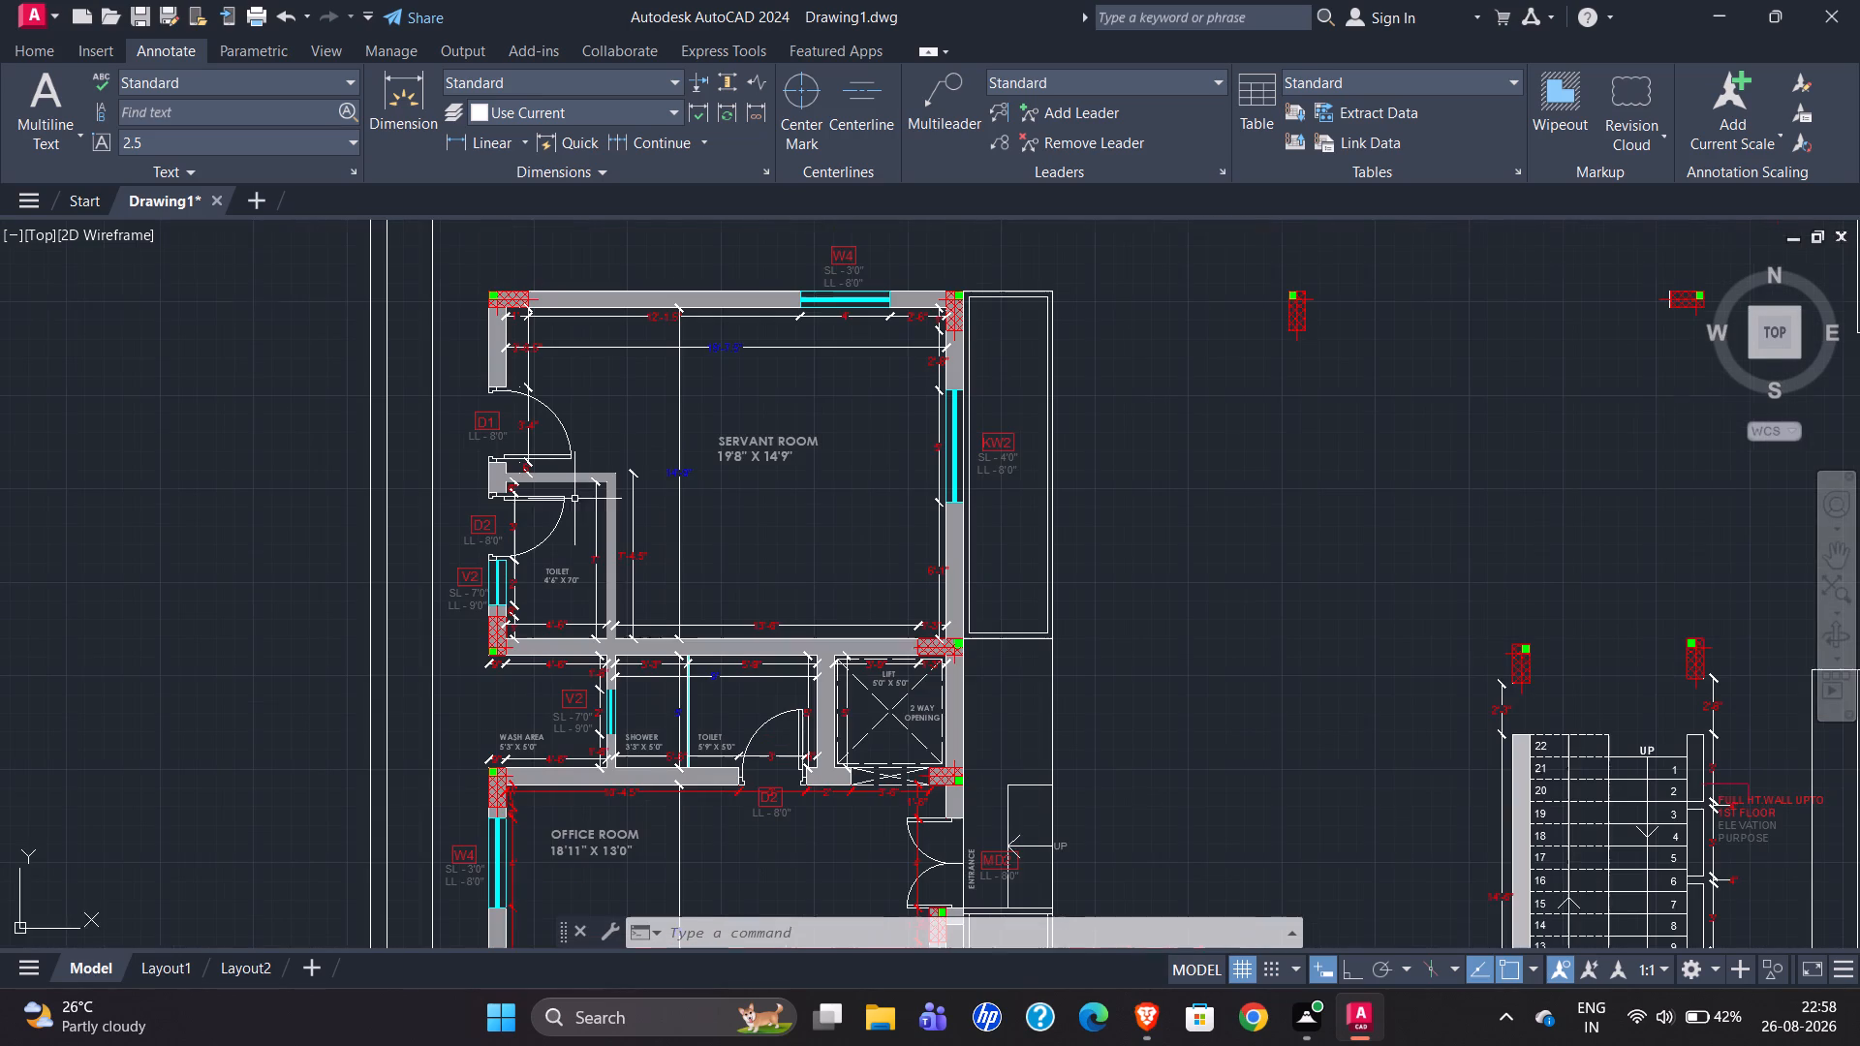
scroll(574, 505, down, 1)
scroll(1176, 394, down, 1)
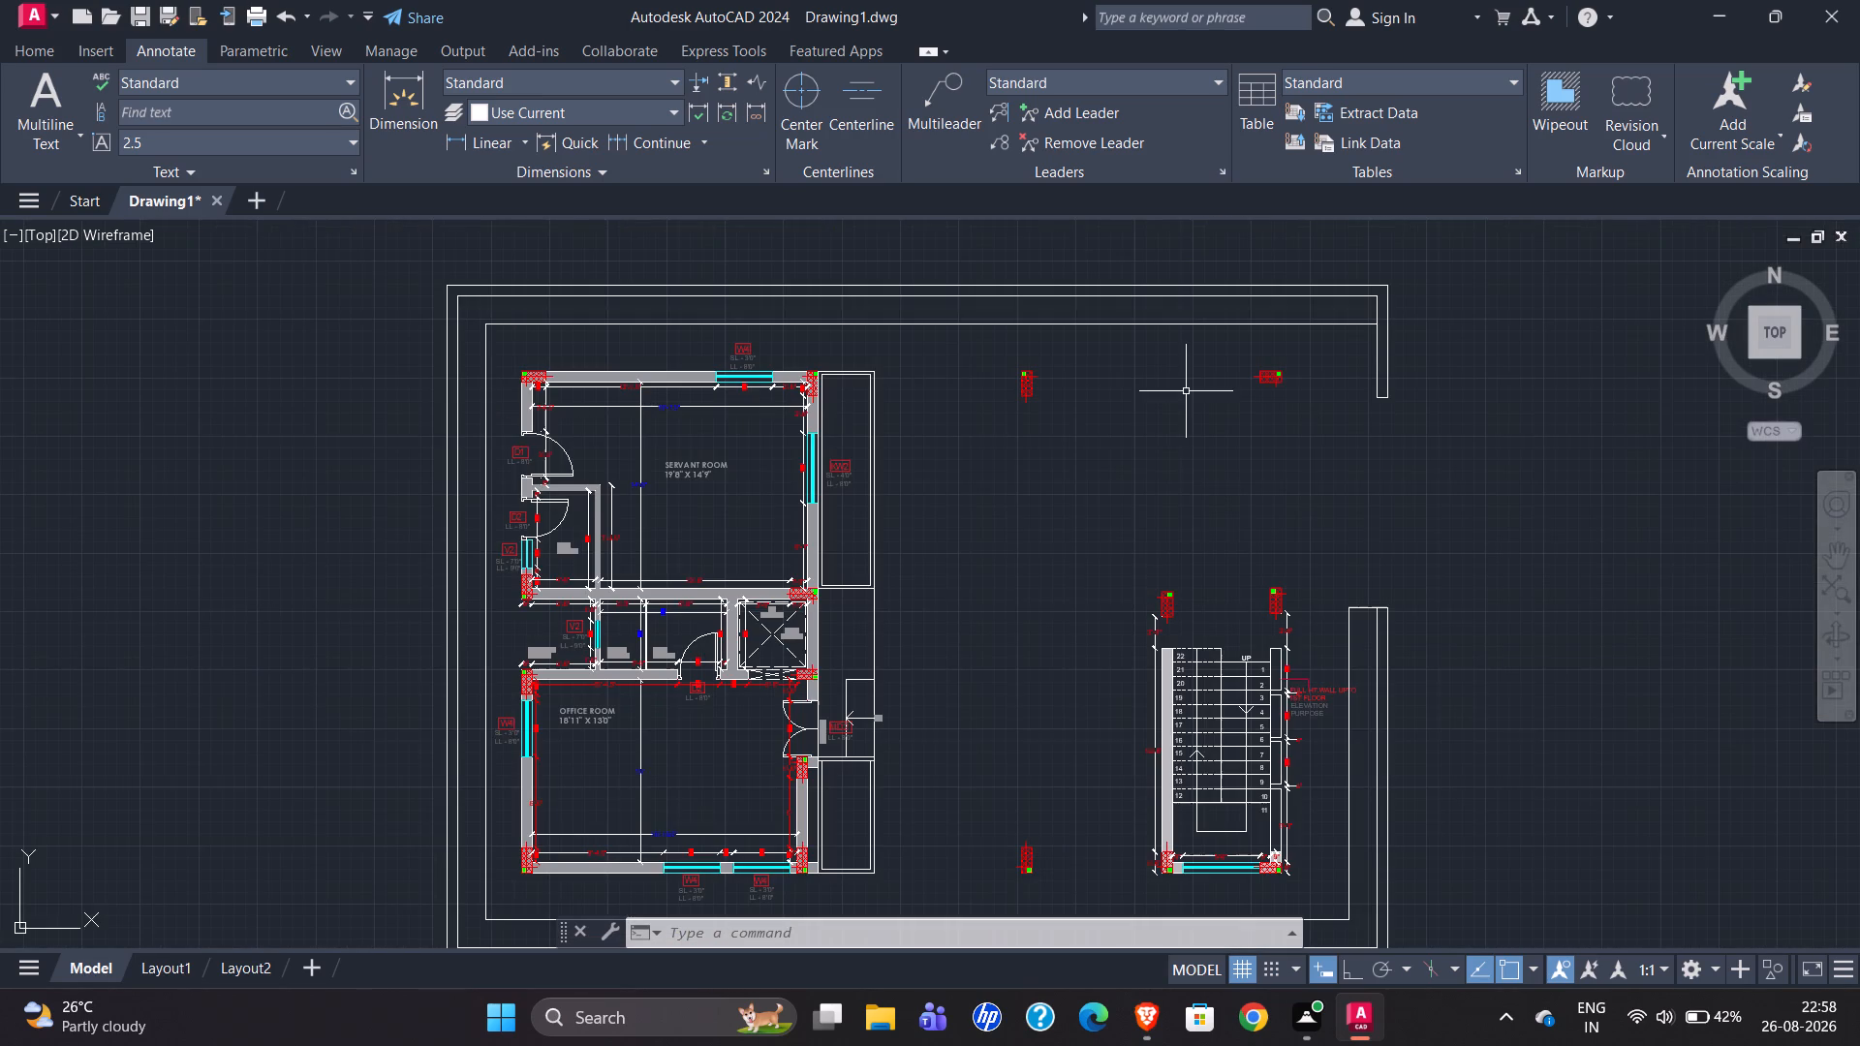
scroll(1401, 527, down, 1)
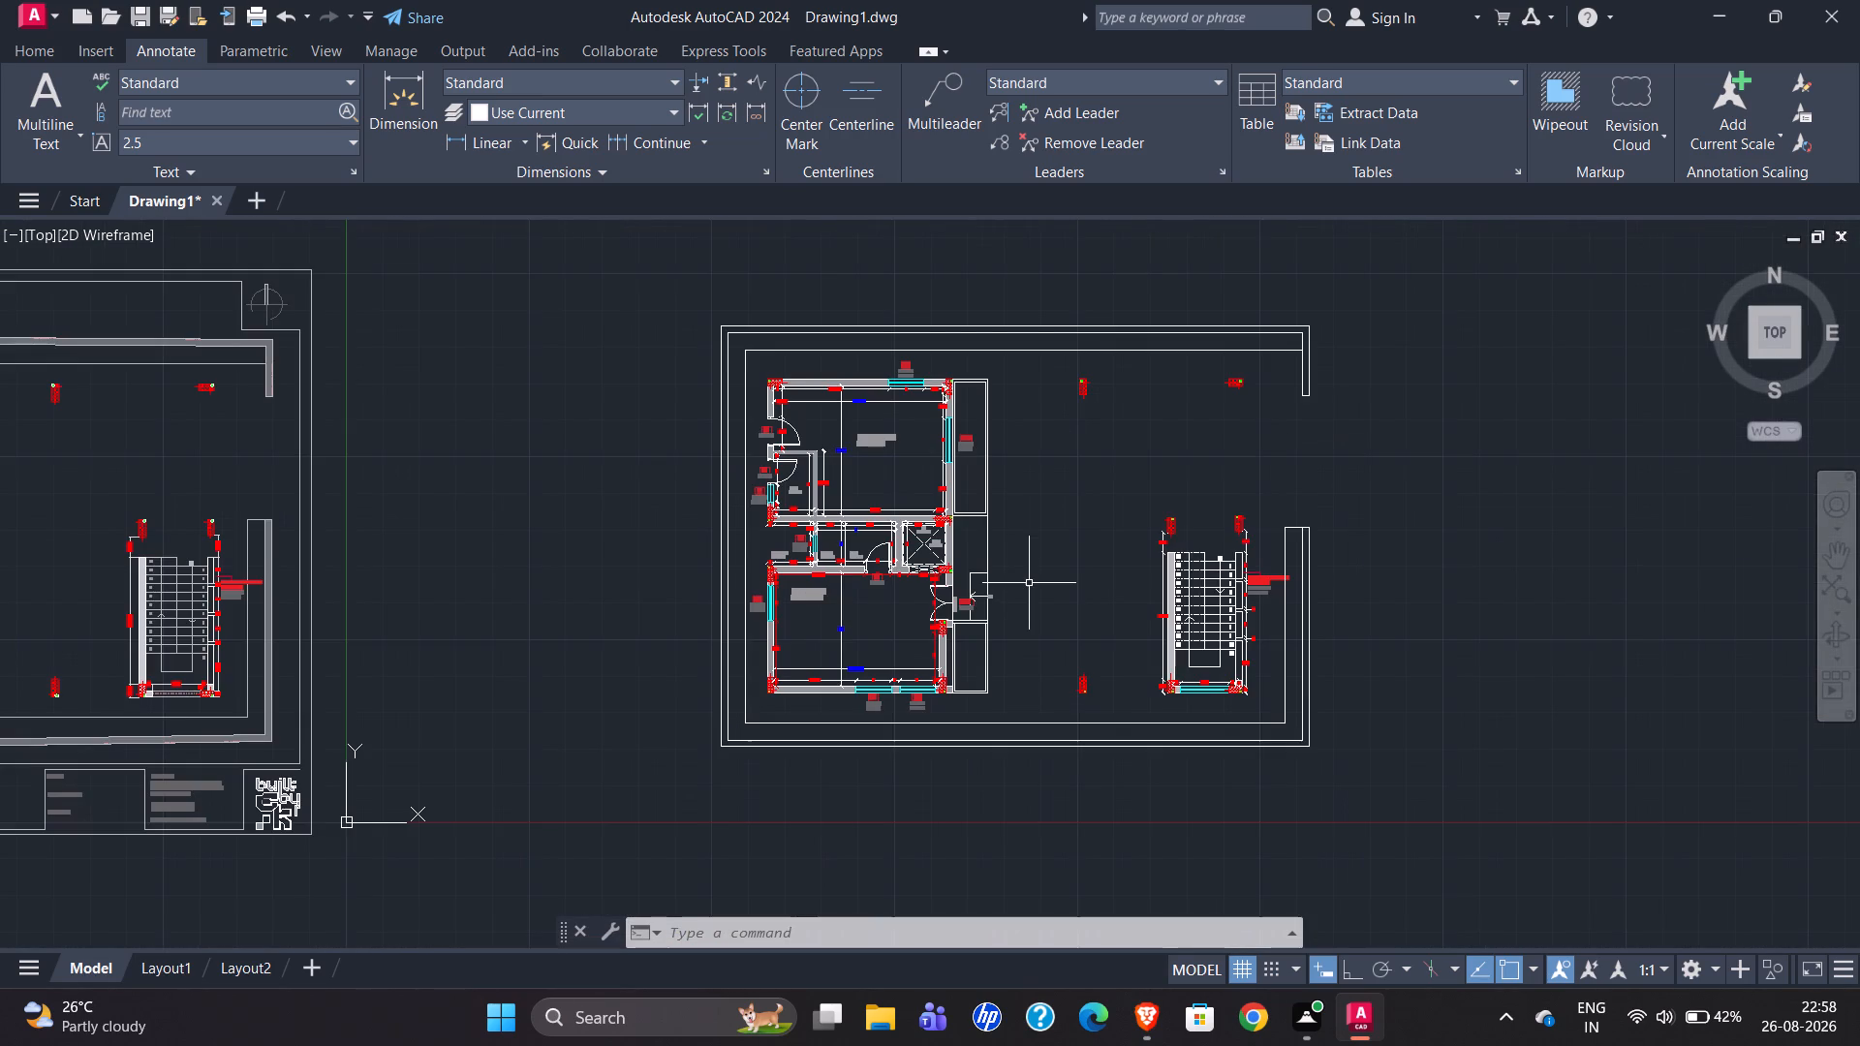
scroll(422, 544, up, 3)
scroll(635, 528, up, 3)
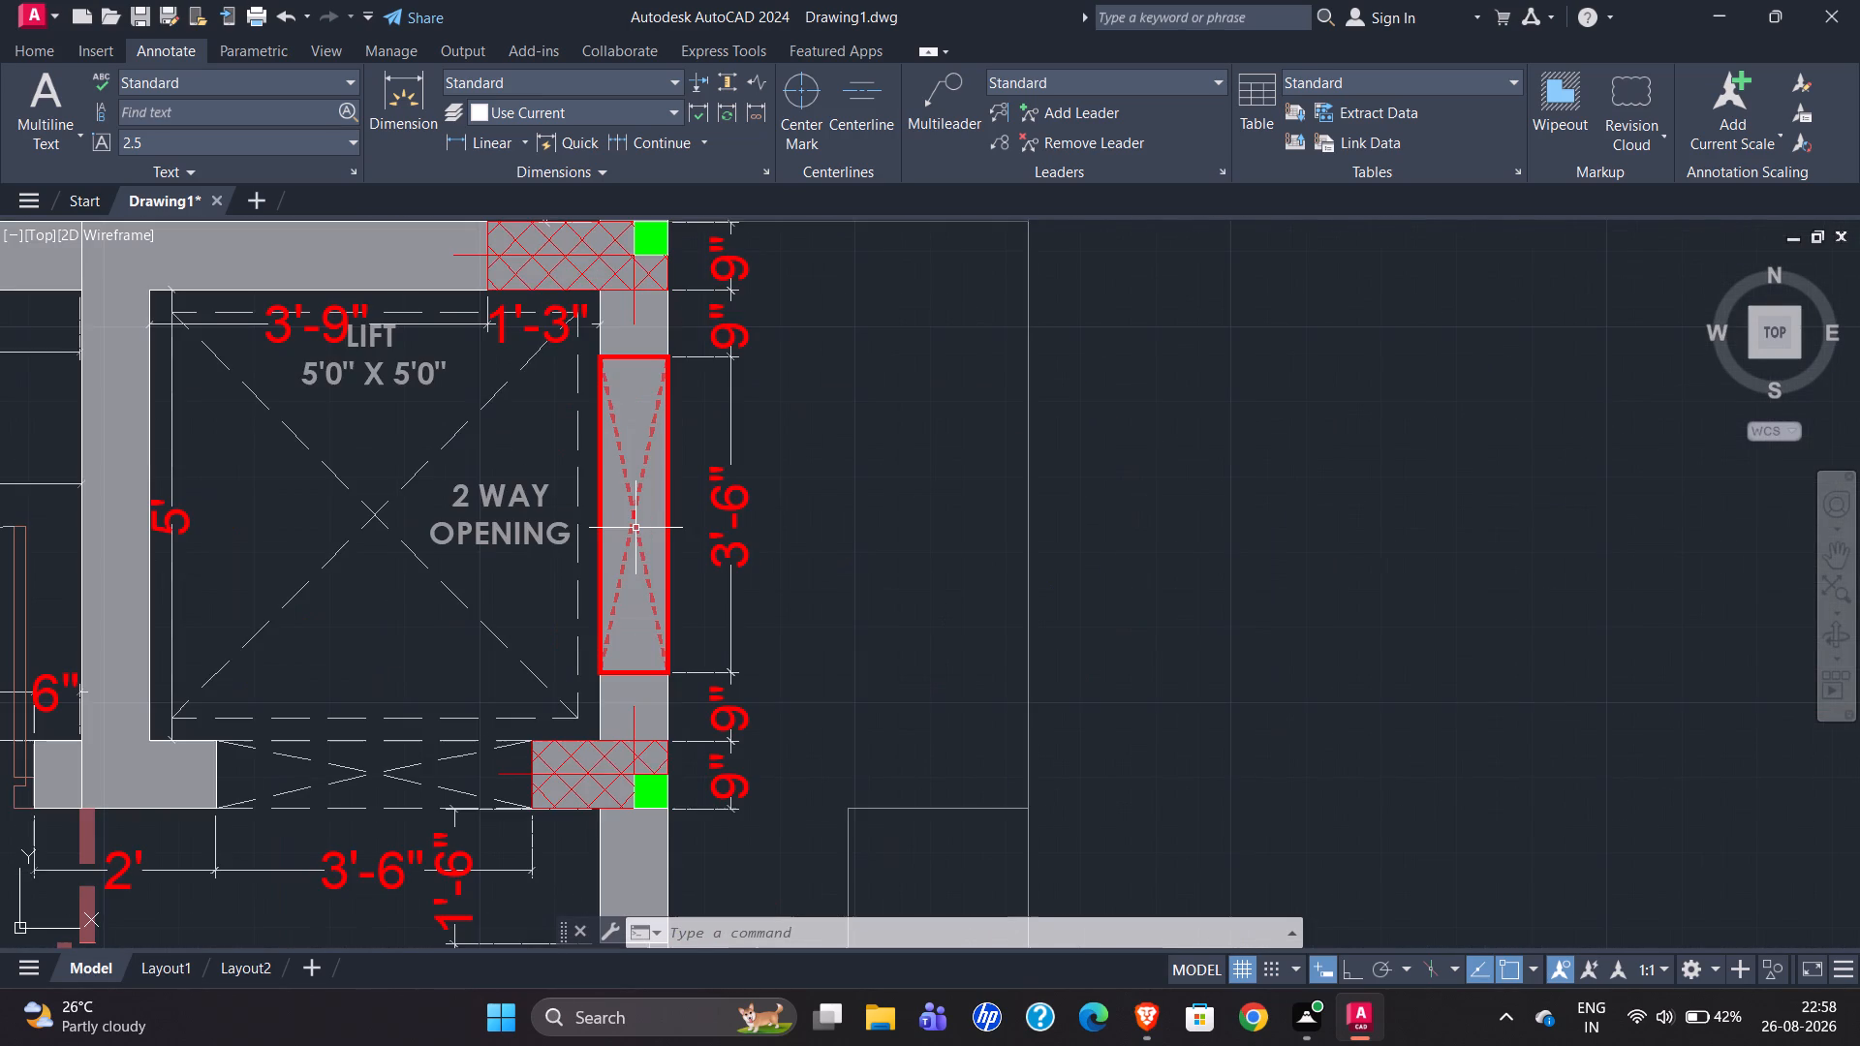
scroll(499, 720, down, 2)
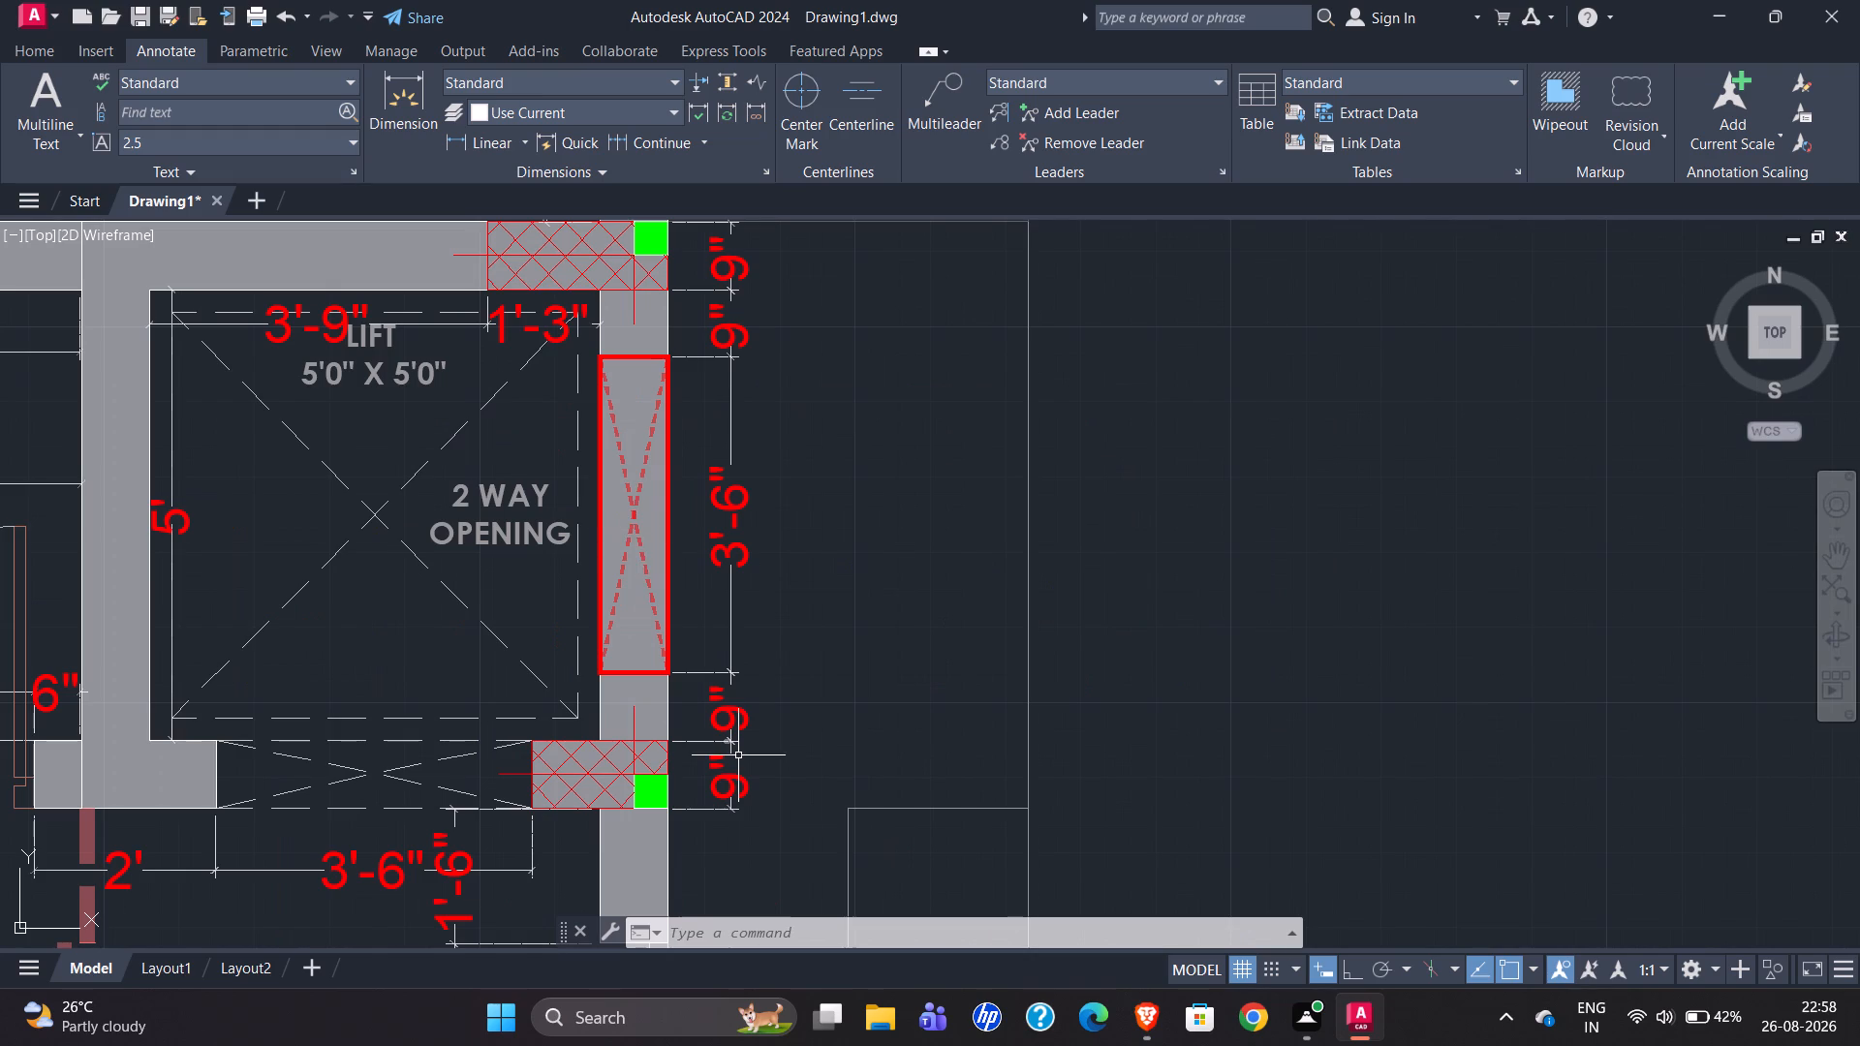
scroll(546, 725, down, 1)
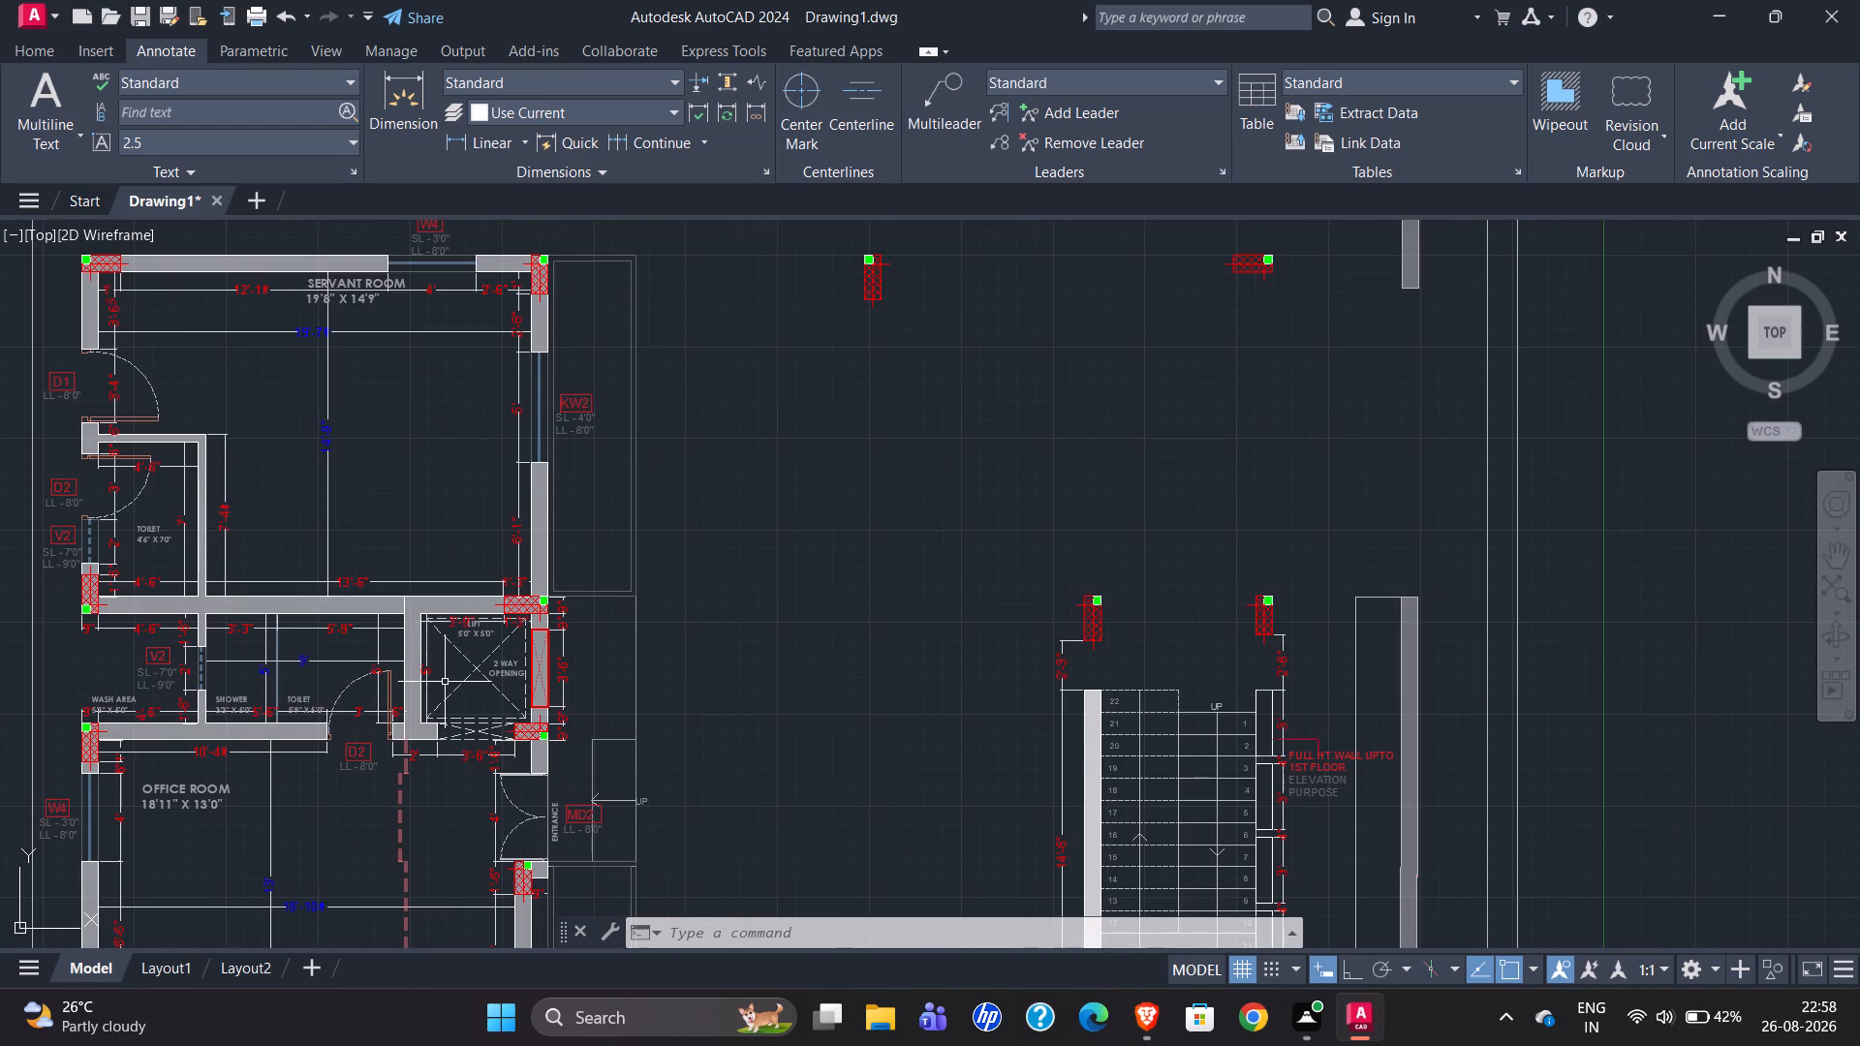
scroll(444, 680, down, 1)
scroll(790, 662, down, 1)
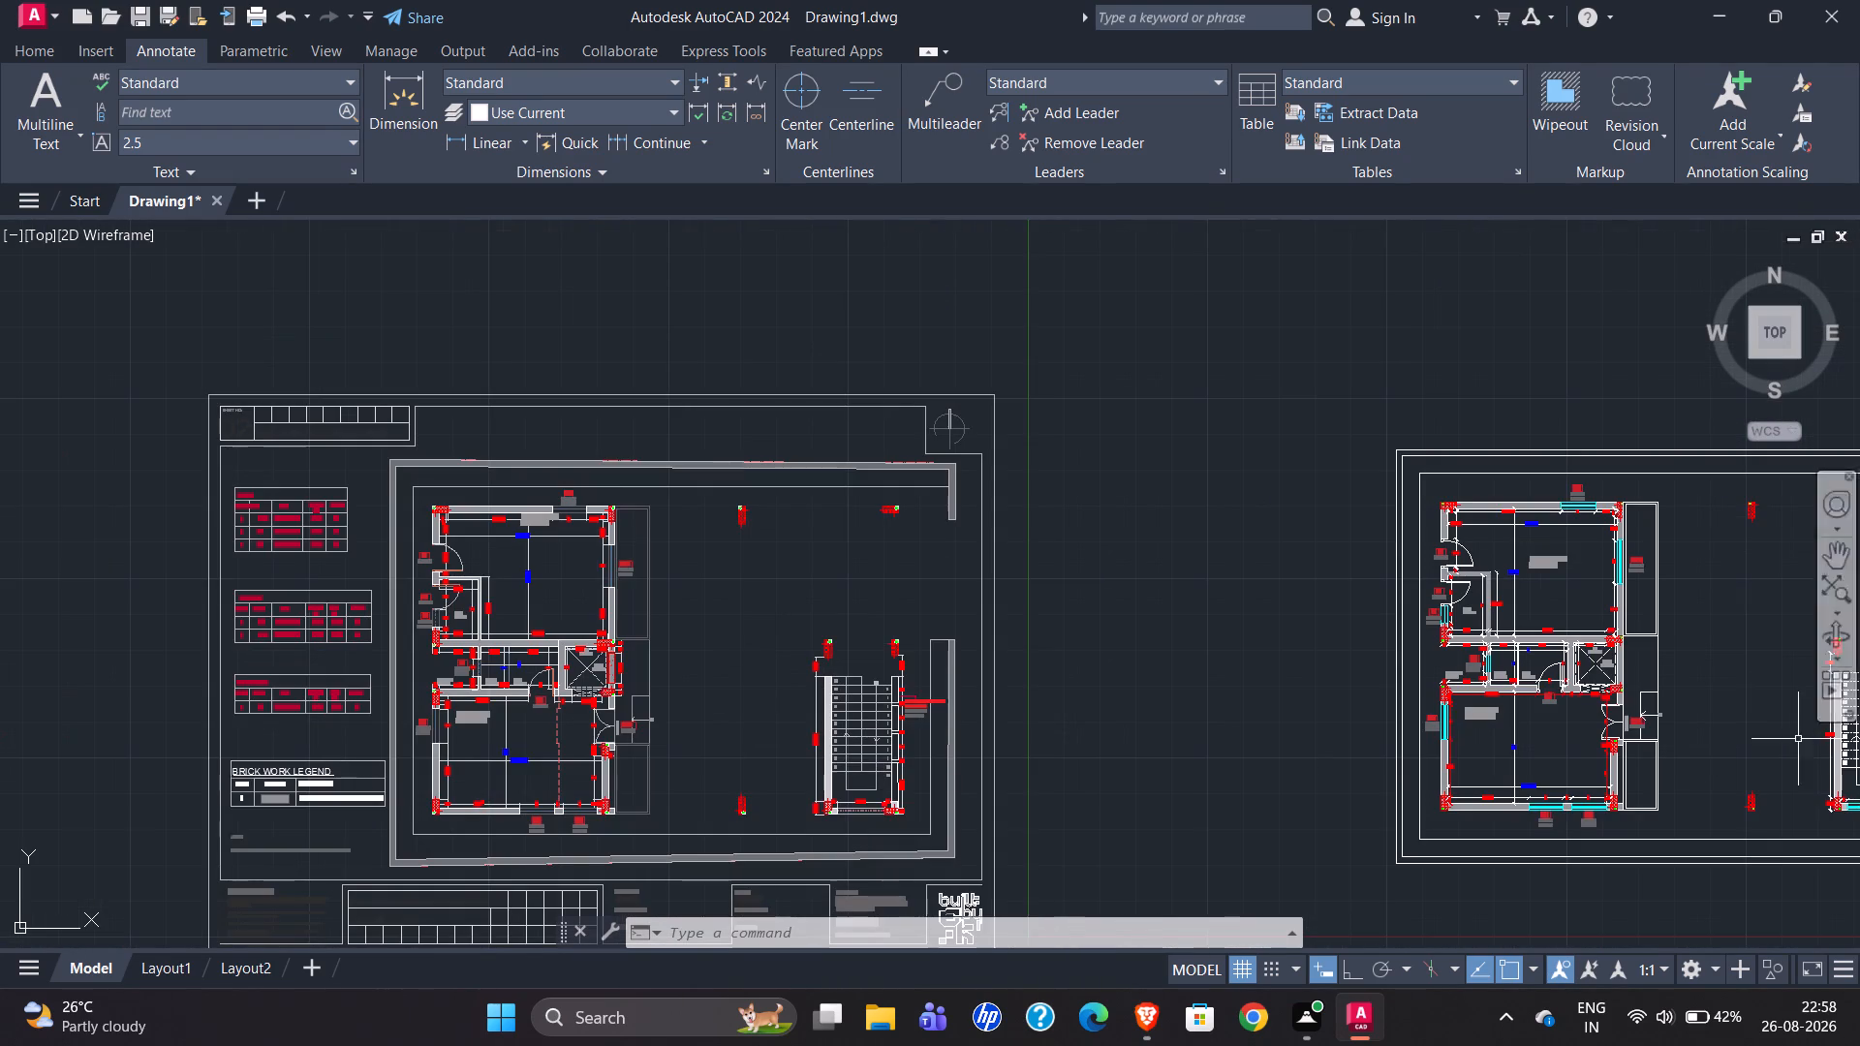
scroll(1736, 710, up, 3)
scroll(1626, 642, down, 3)
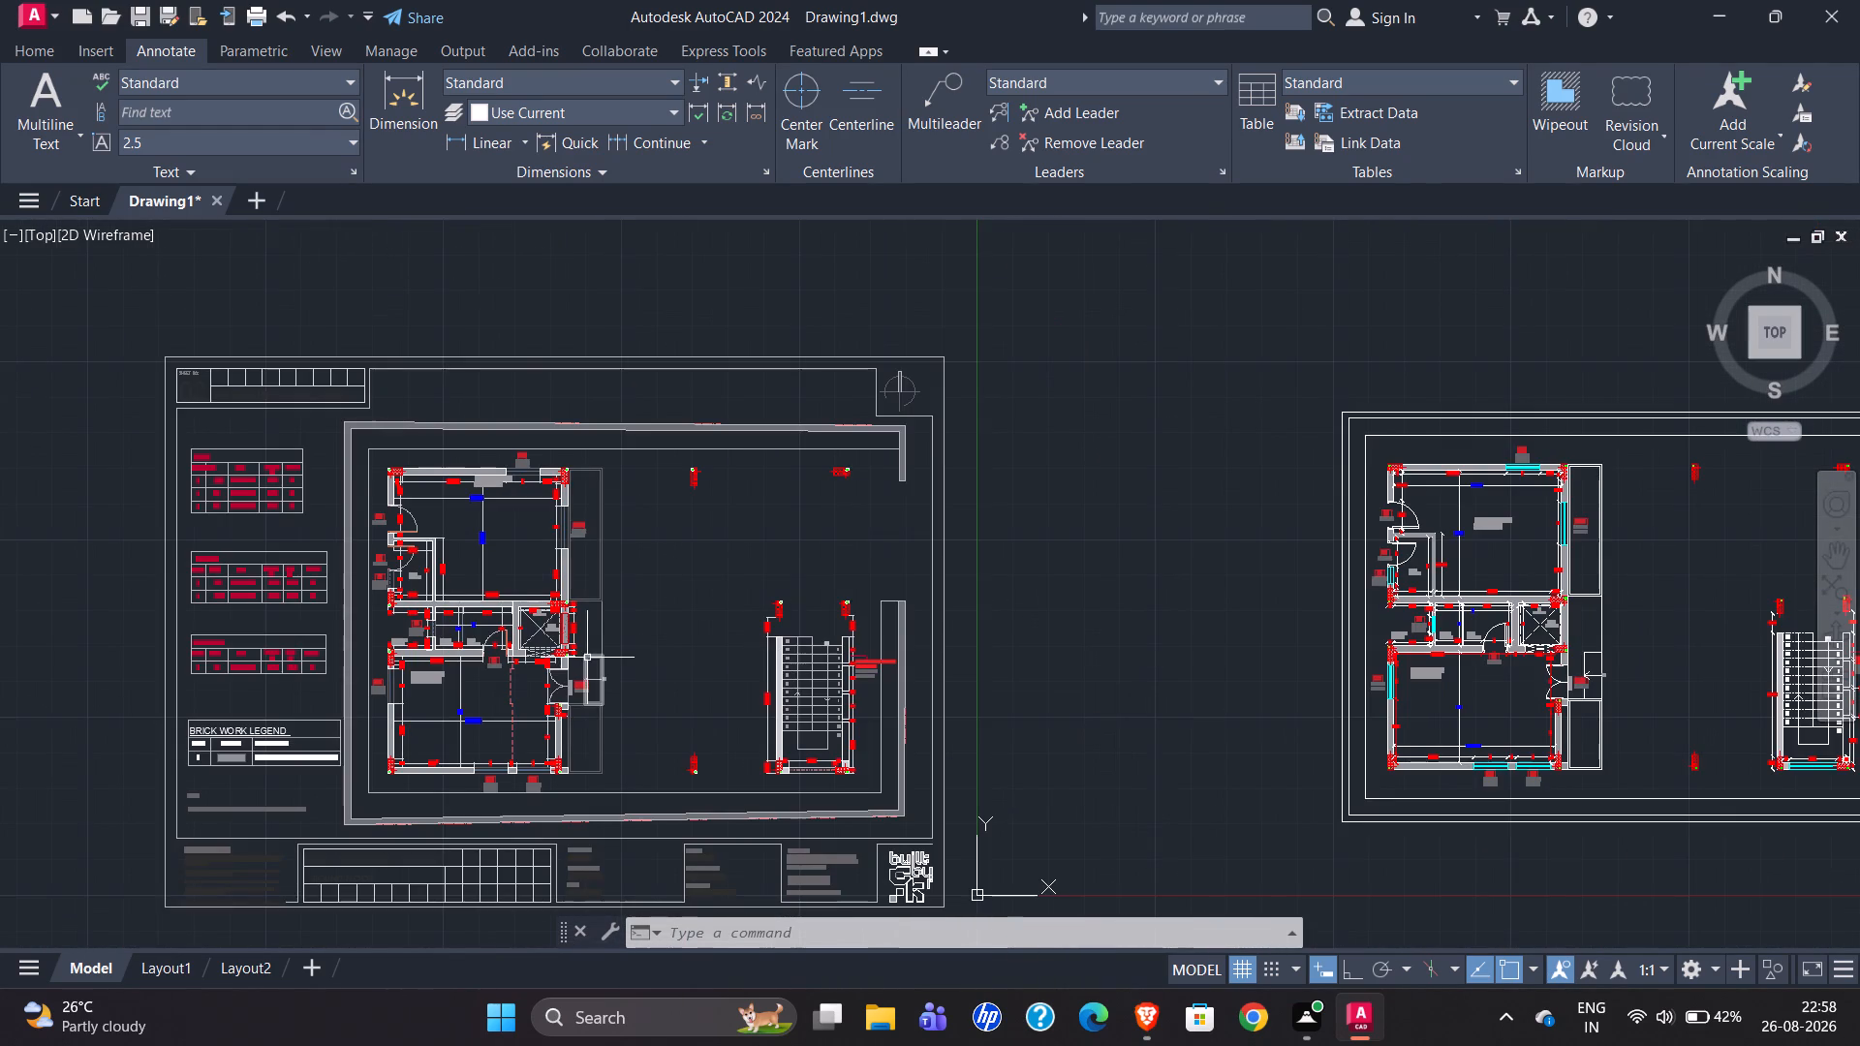
scroll(583, 658, up, 5)
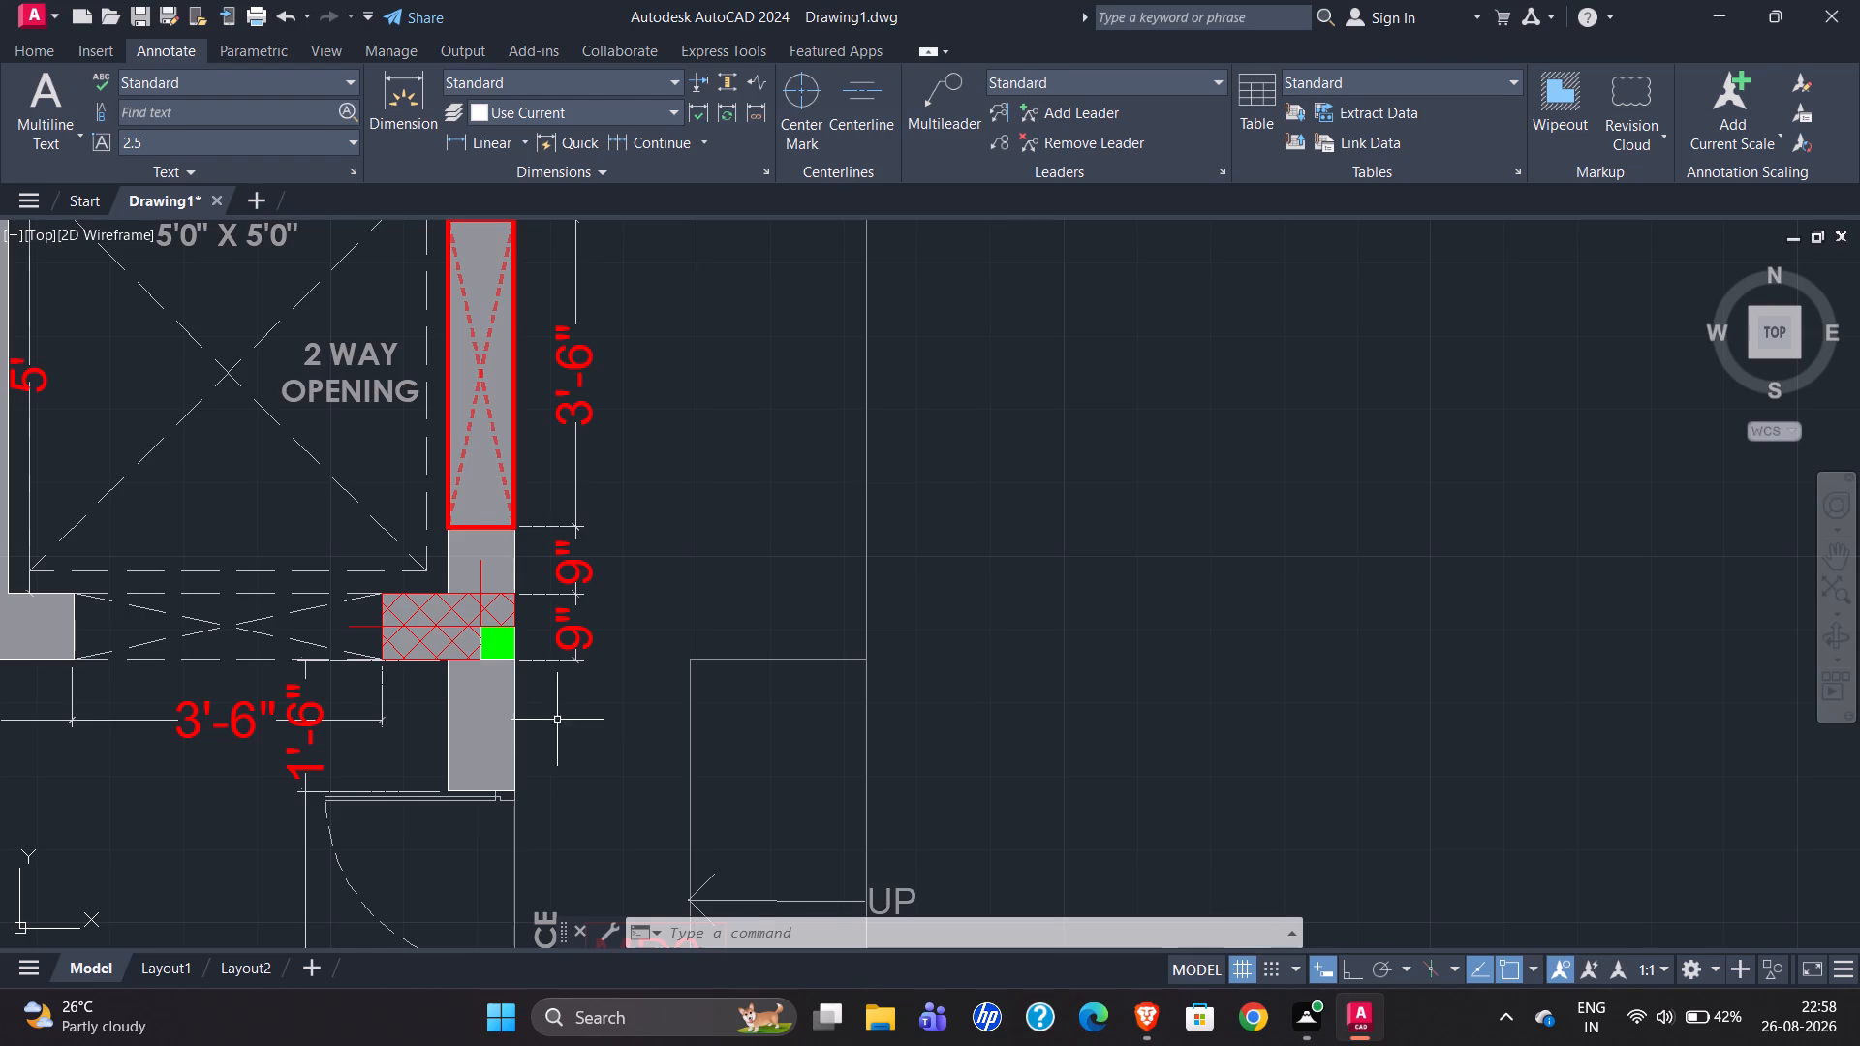
scroll(462, 769, down, 1)
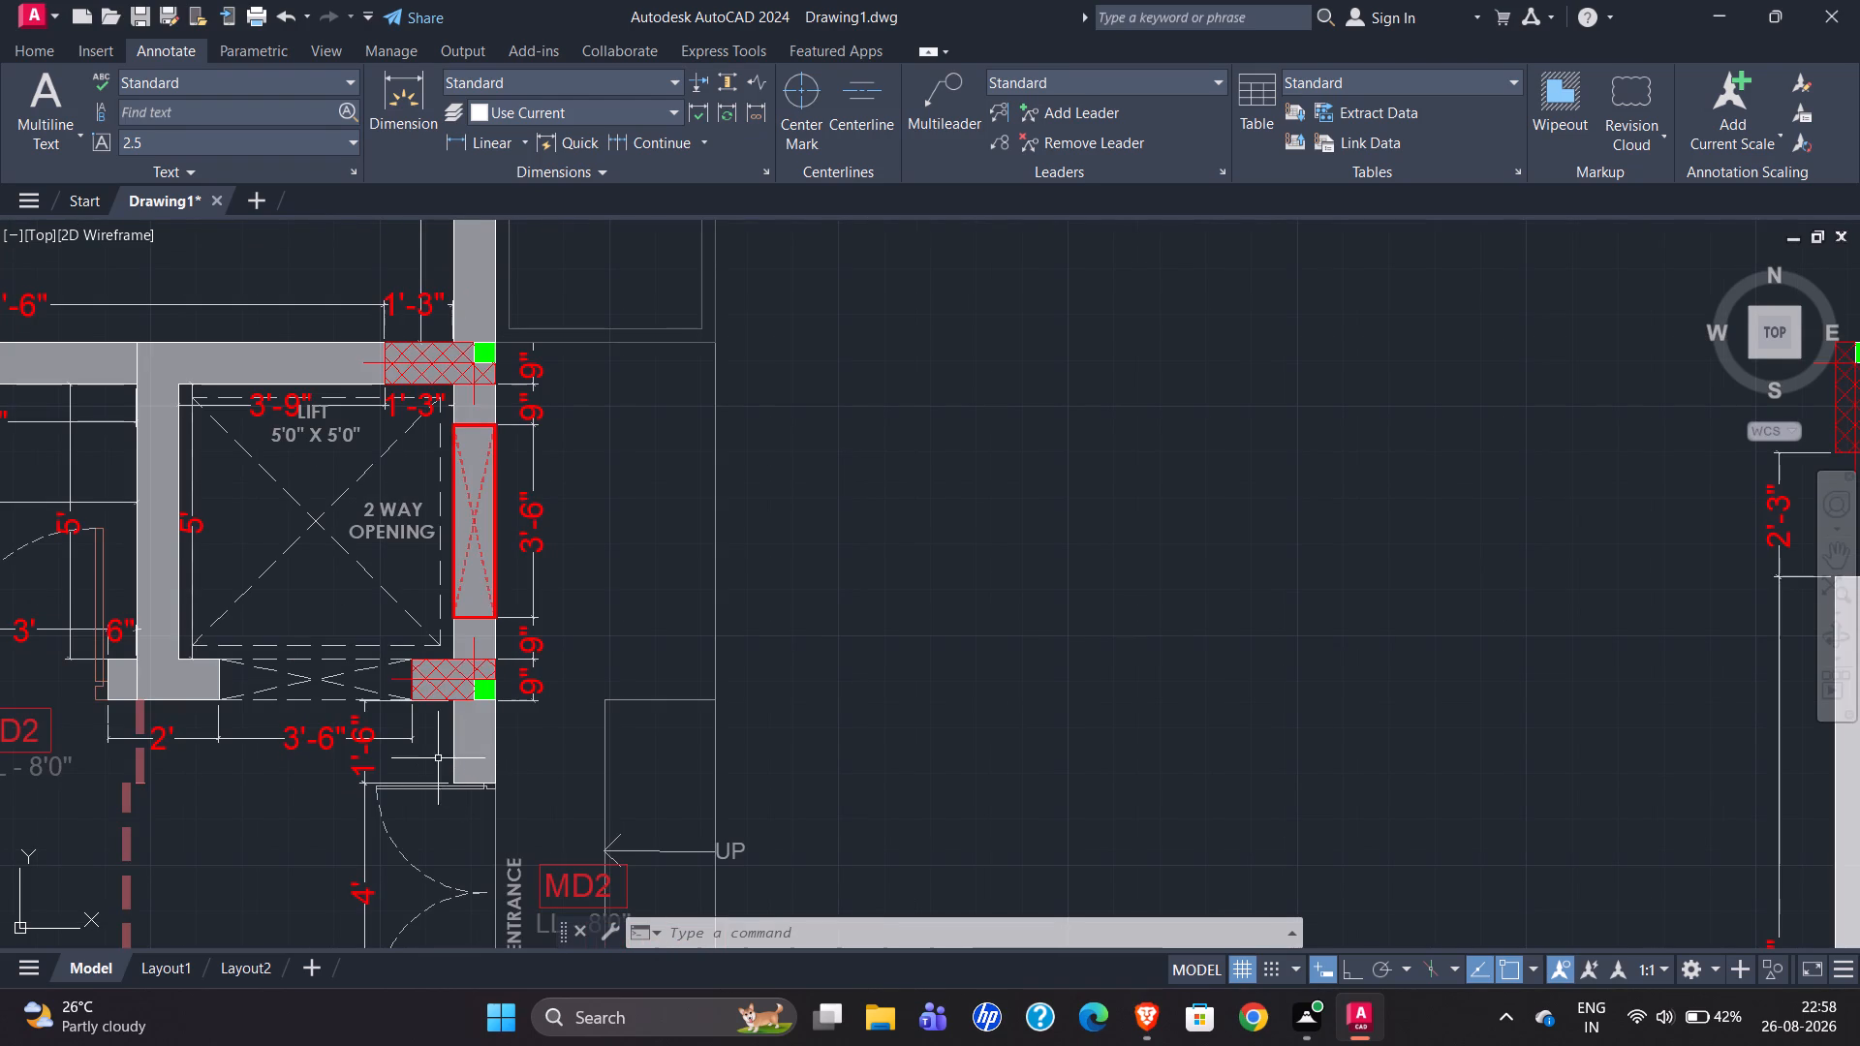
scroll(263, 760, down, 4)
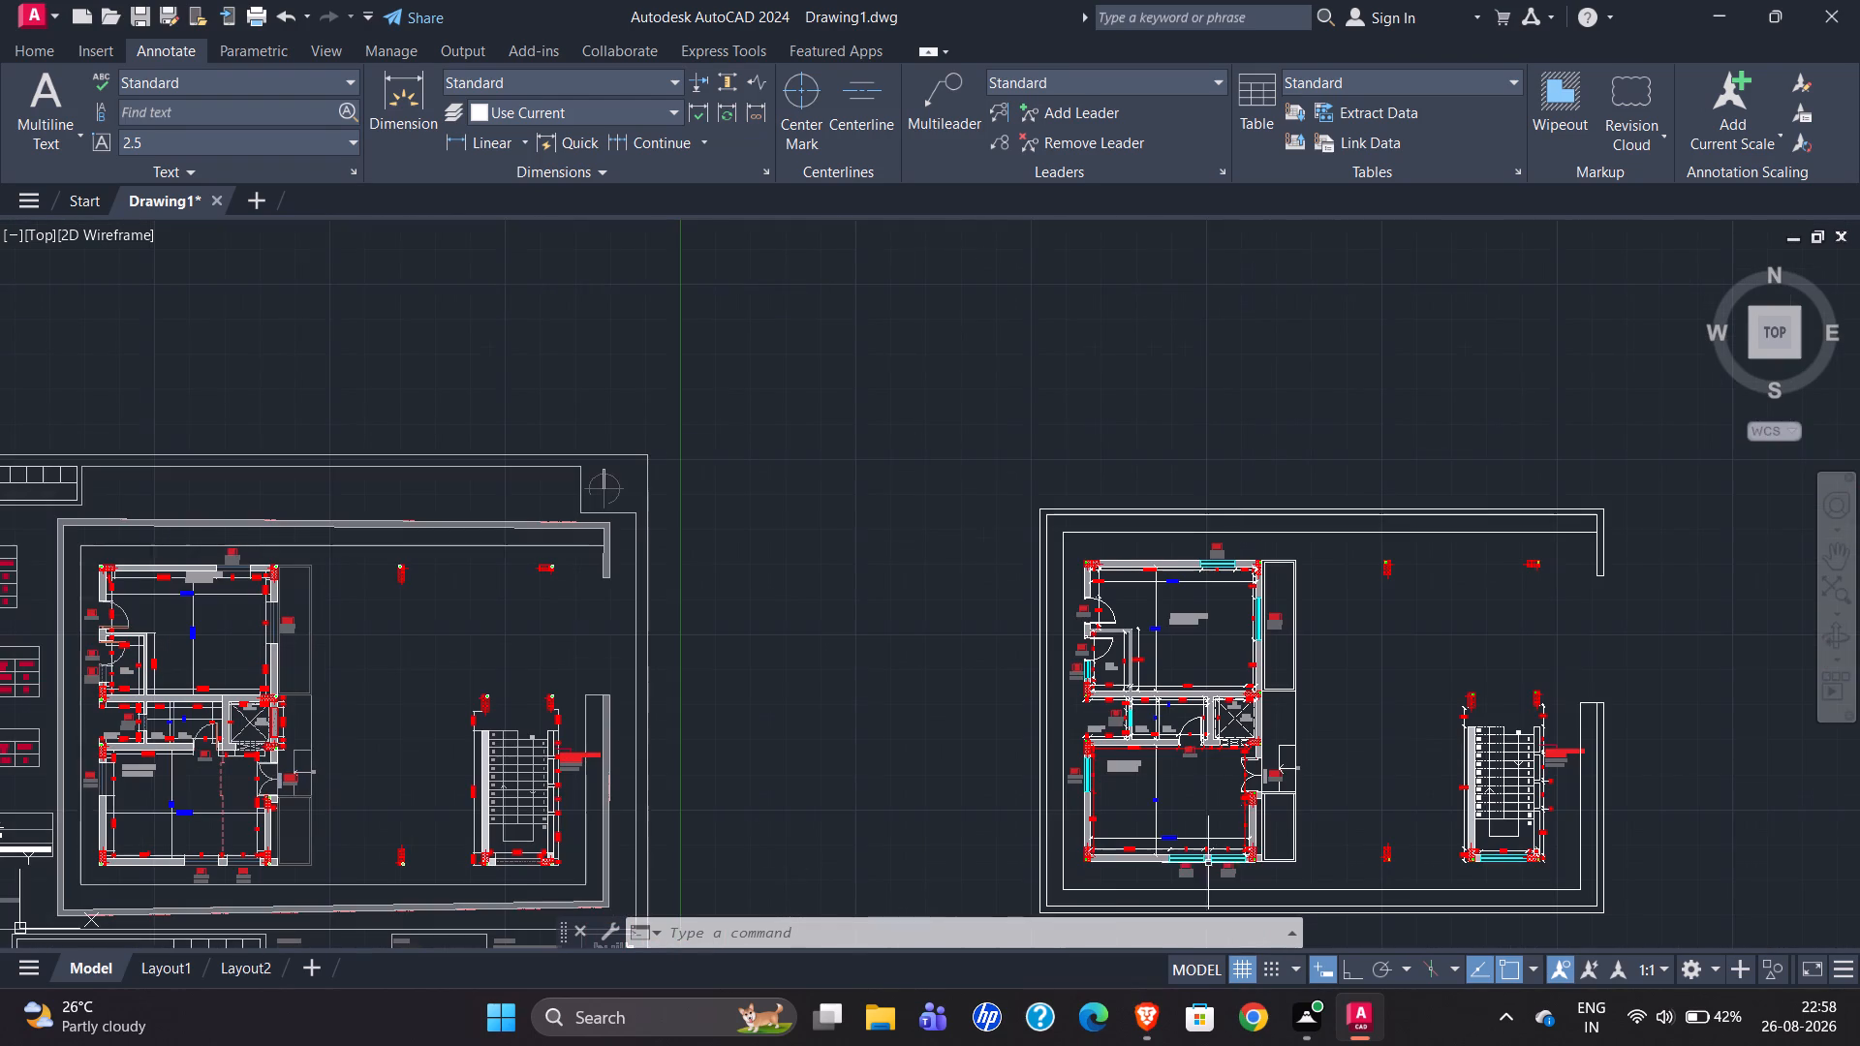
Draw a red line across the redrawn lift's outer wall, 9" below the upper hatched column, from the outer to the inner wall face.
scroll(1299, 742, up, 4)
scroll(1128, 807, up, 2)
scroll(1254, 746, up, 1)
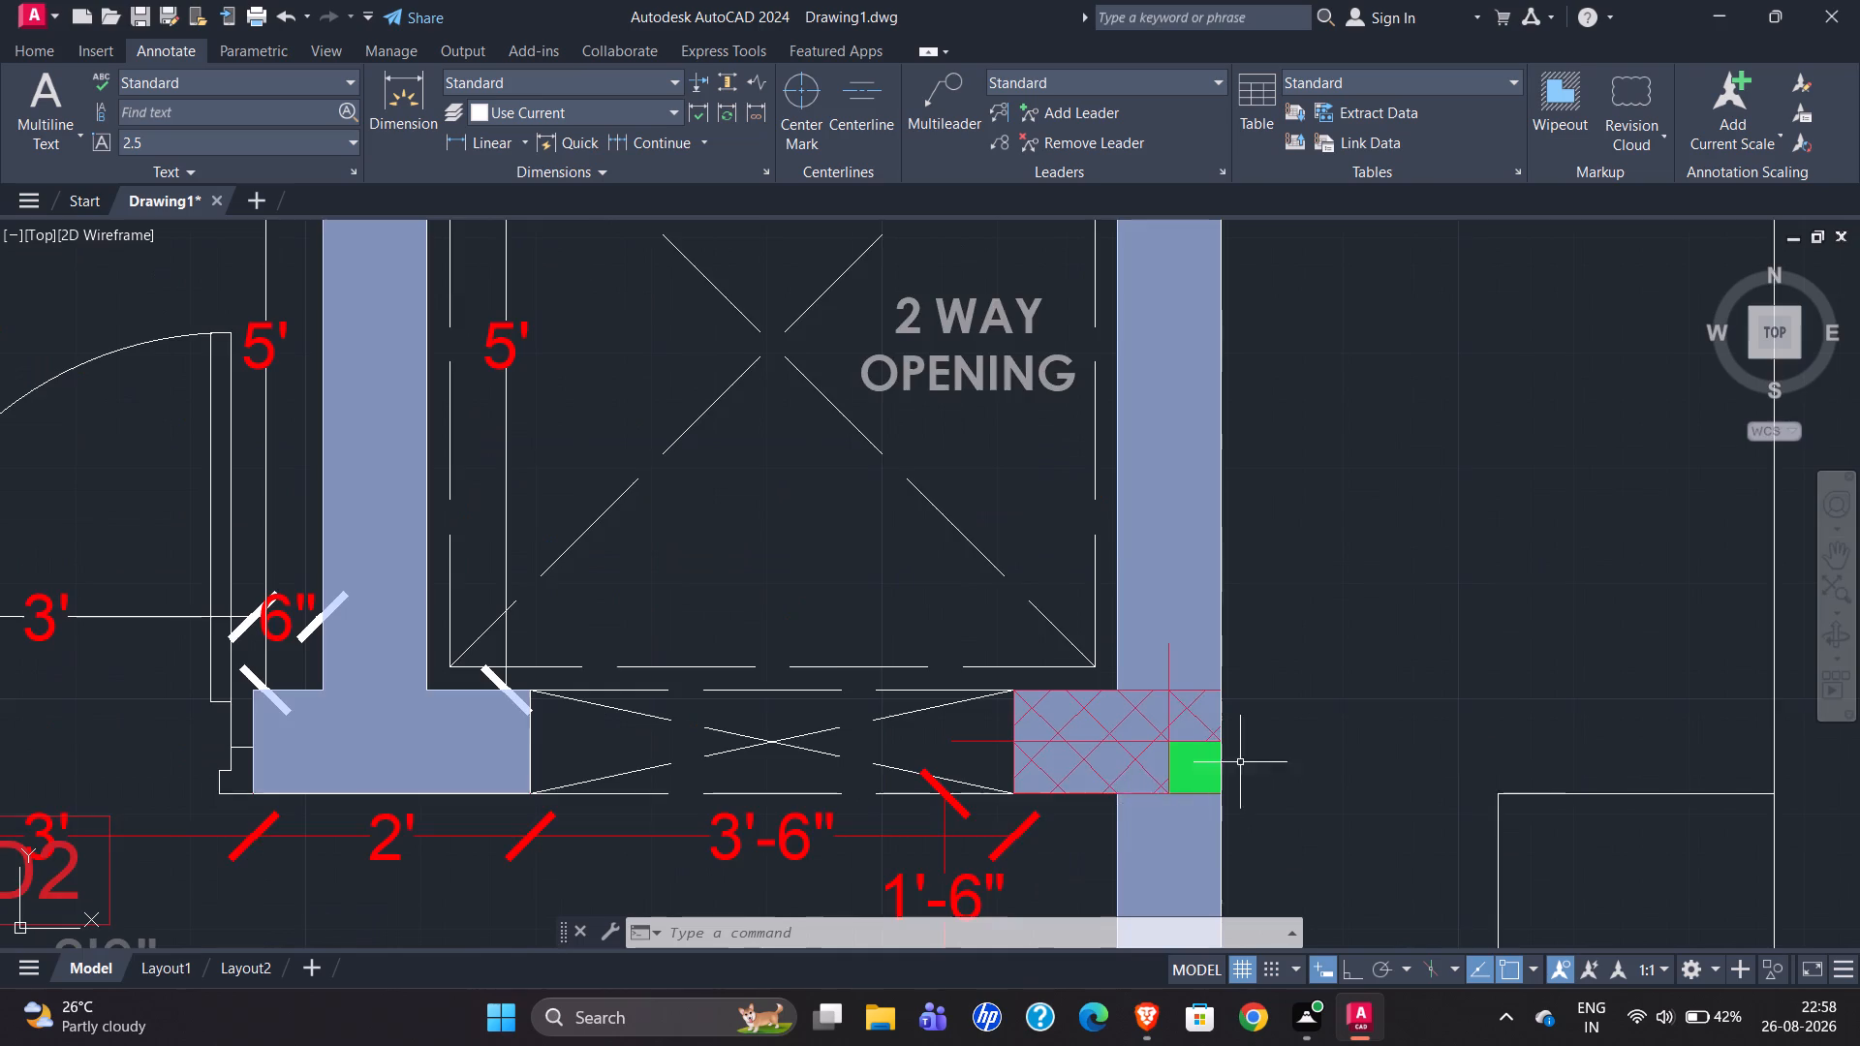
click(33, 60)
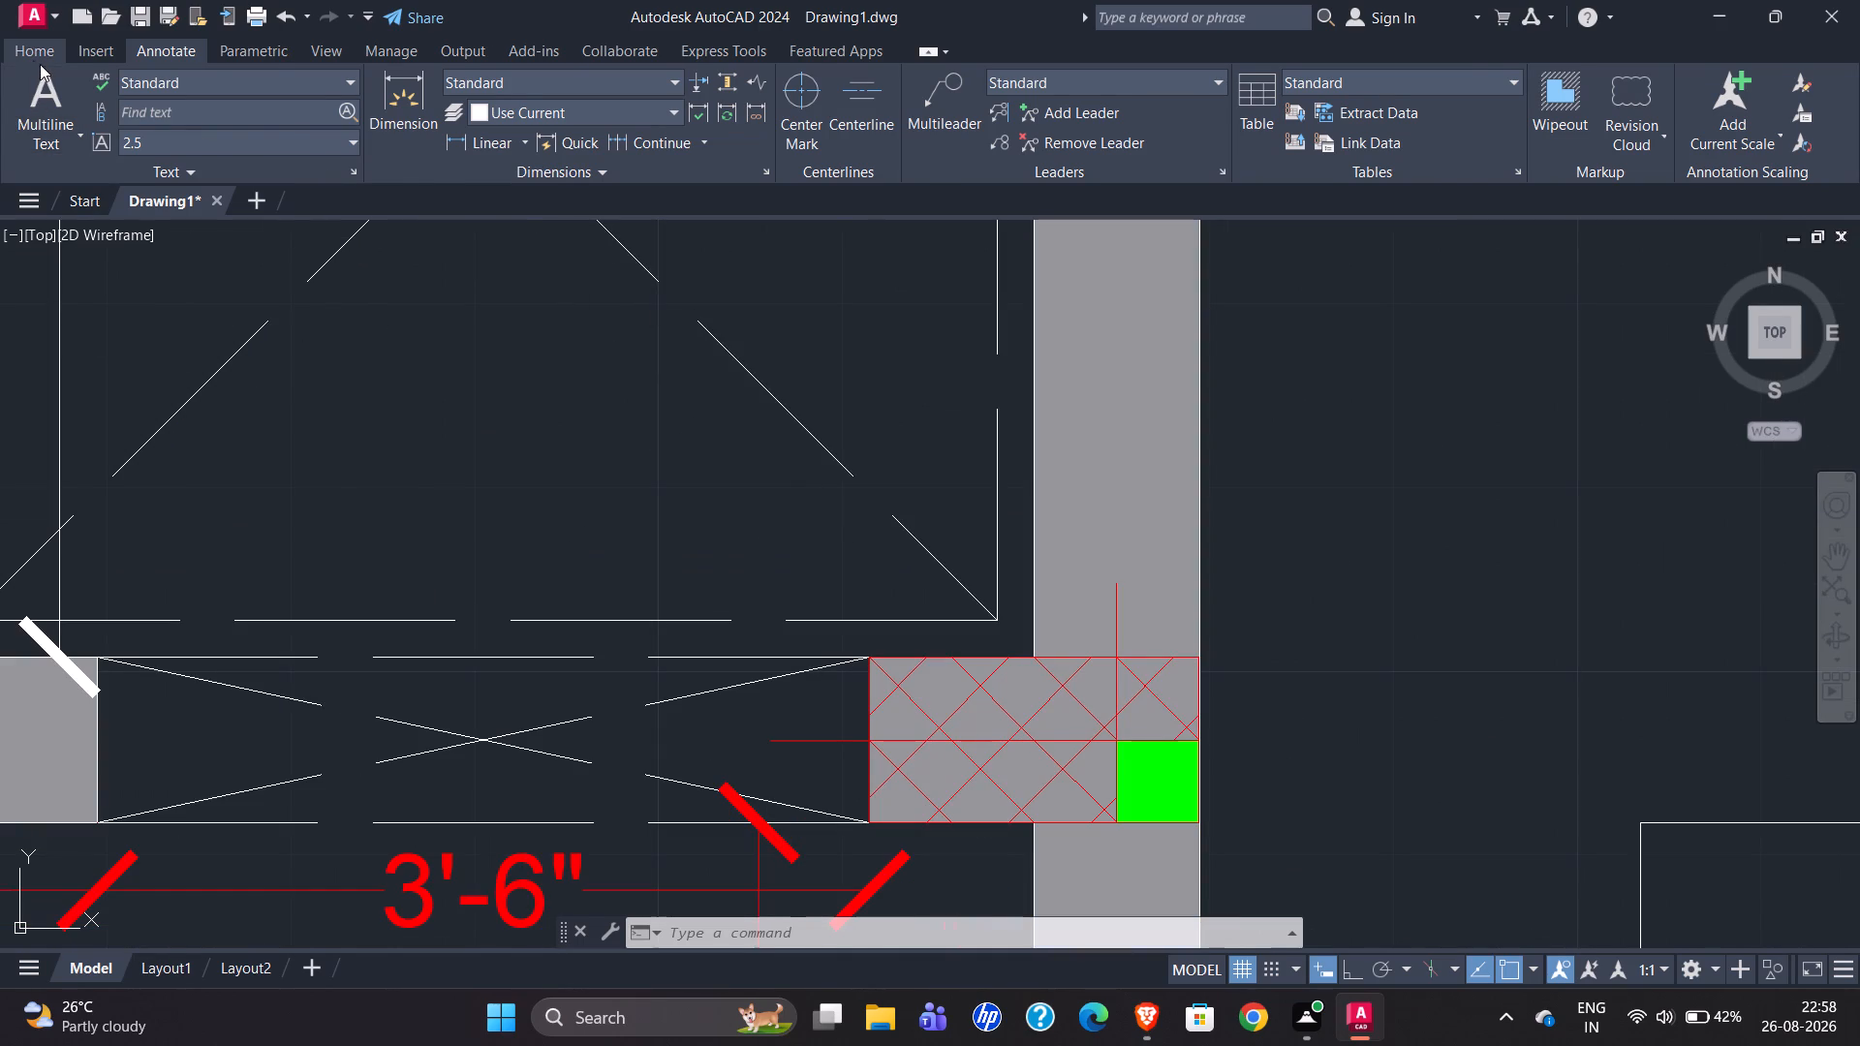
click(22, 98)
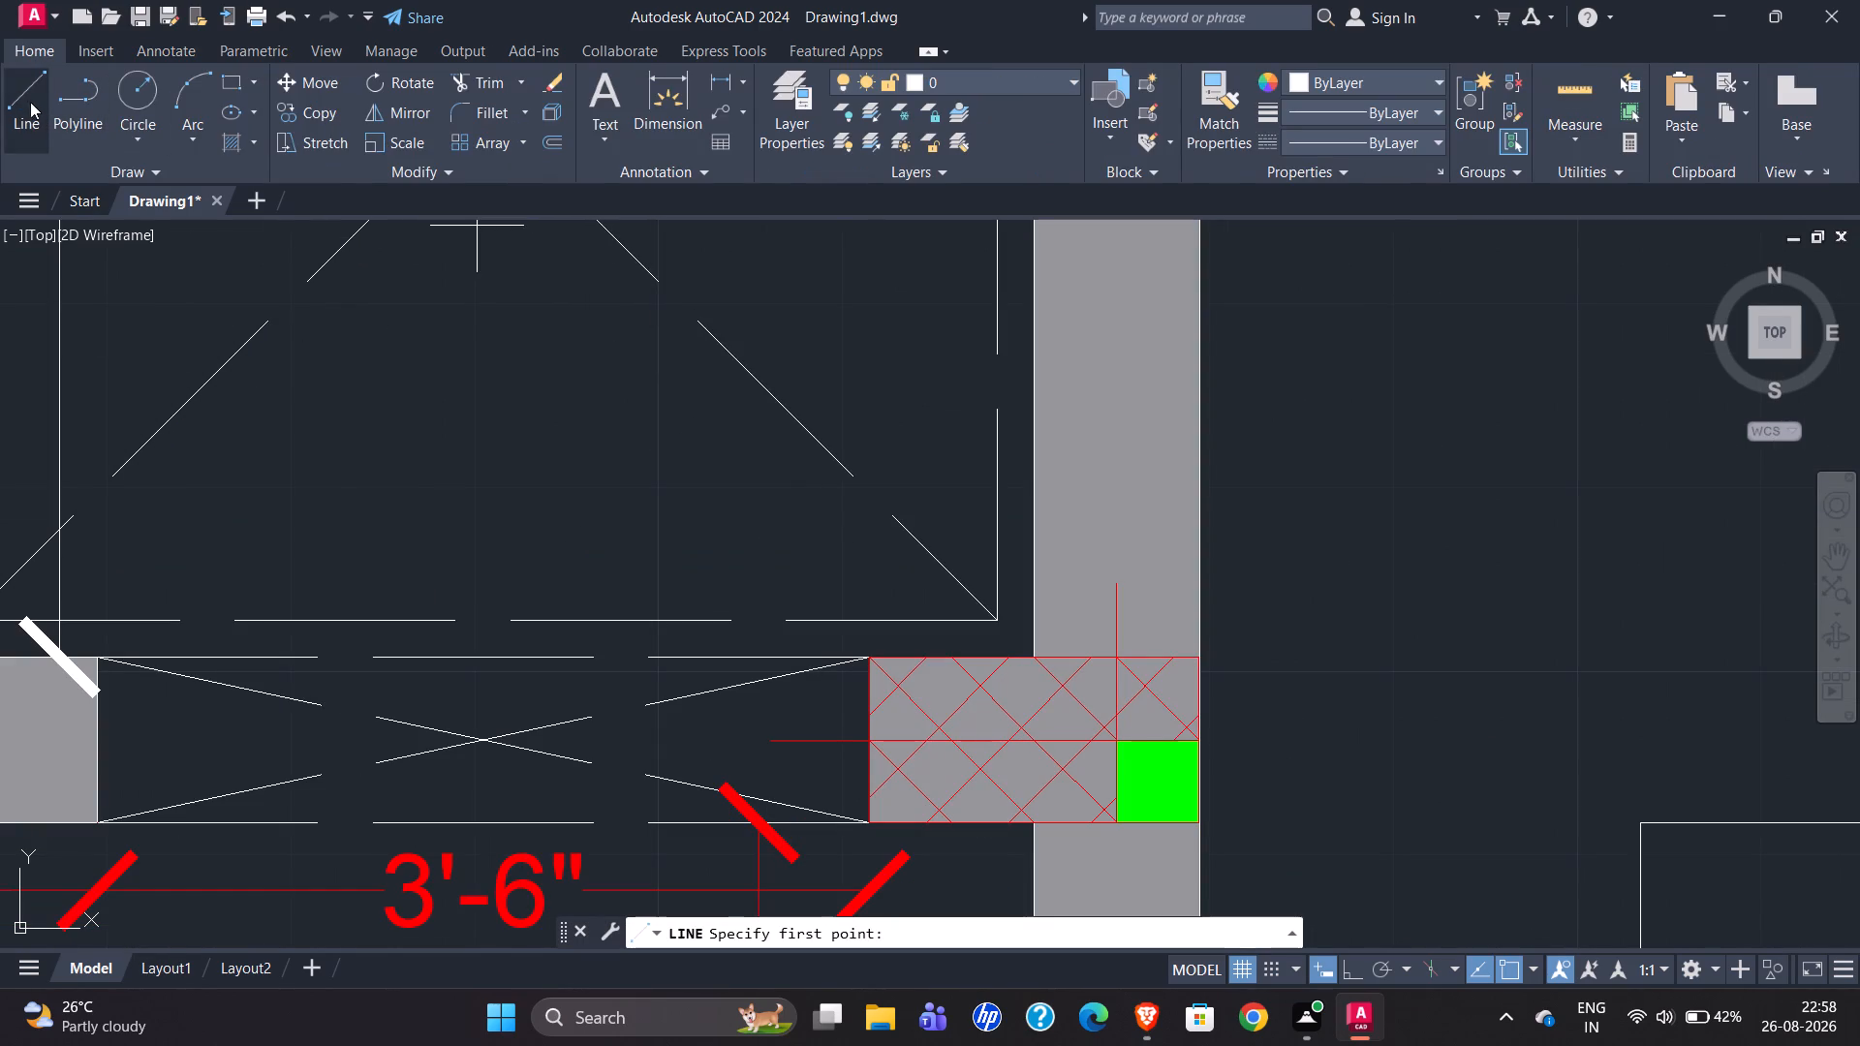
scroll(1038, 771, down, 2)
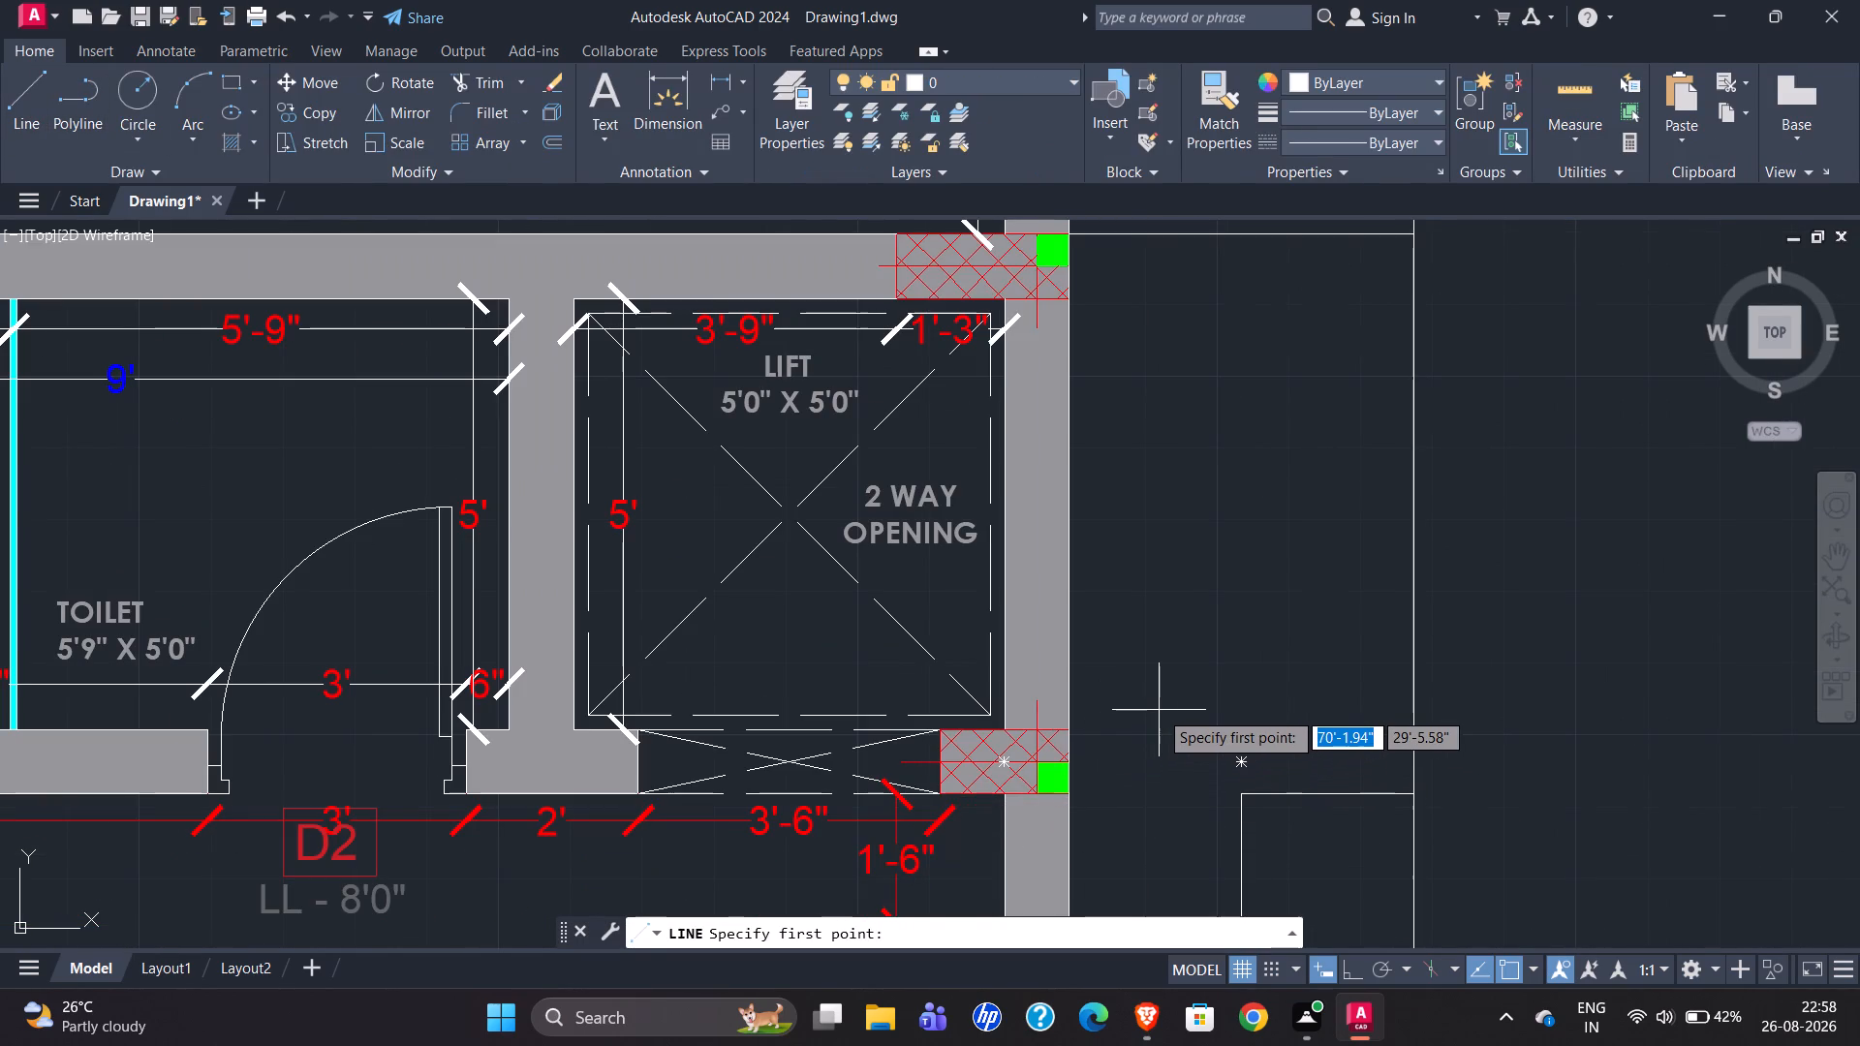
click(1395, 83)
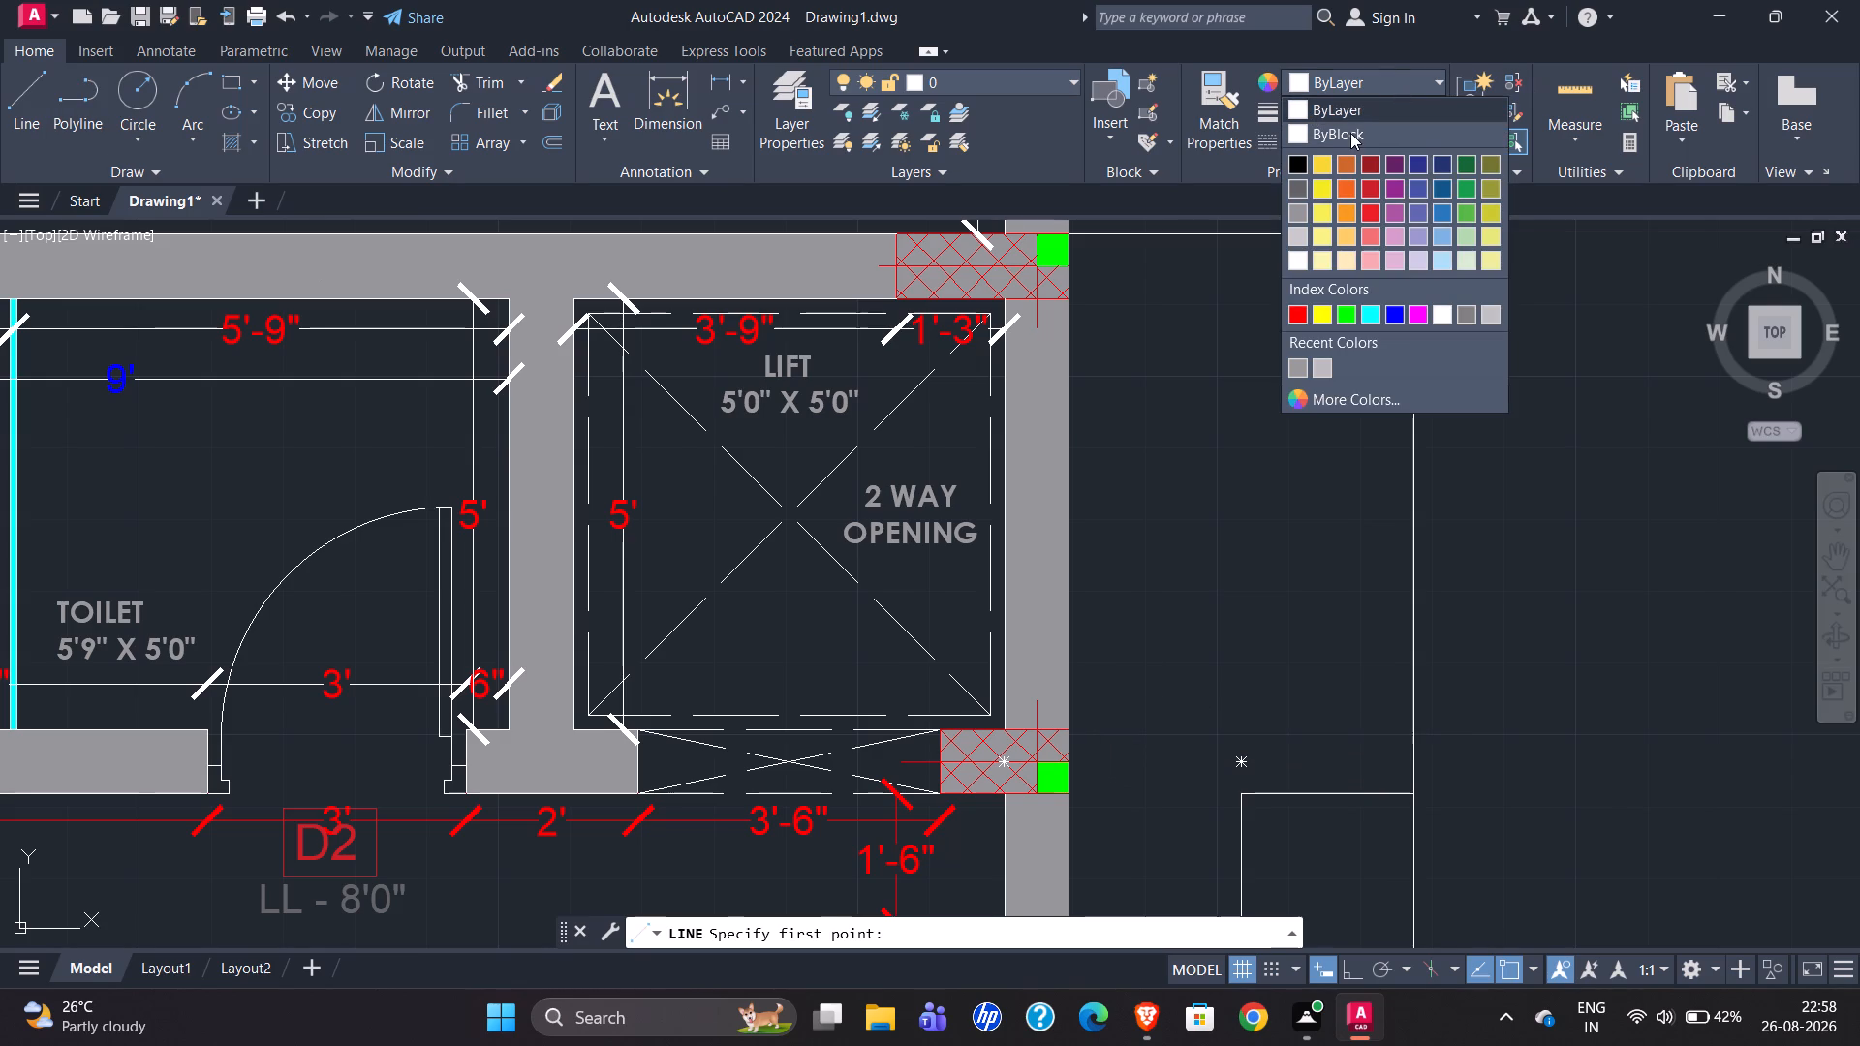
click(1297, 313)
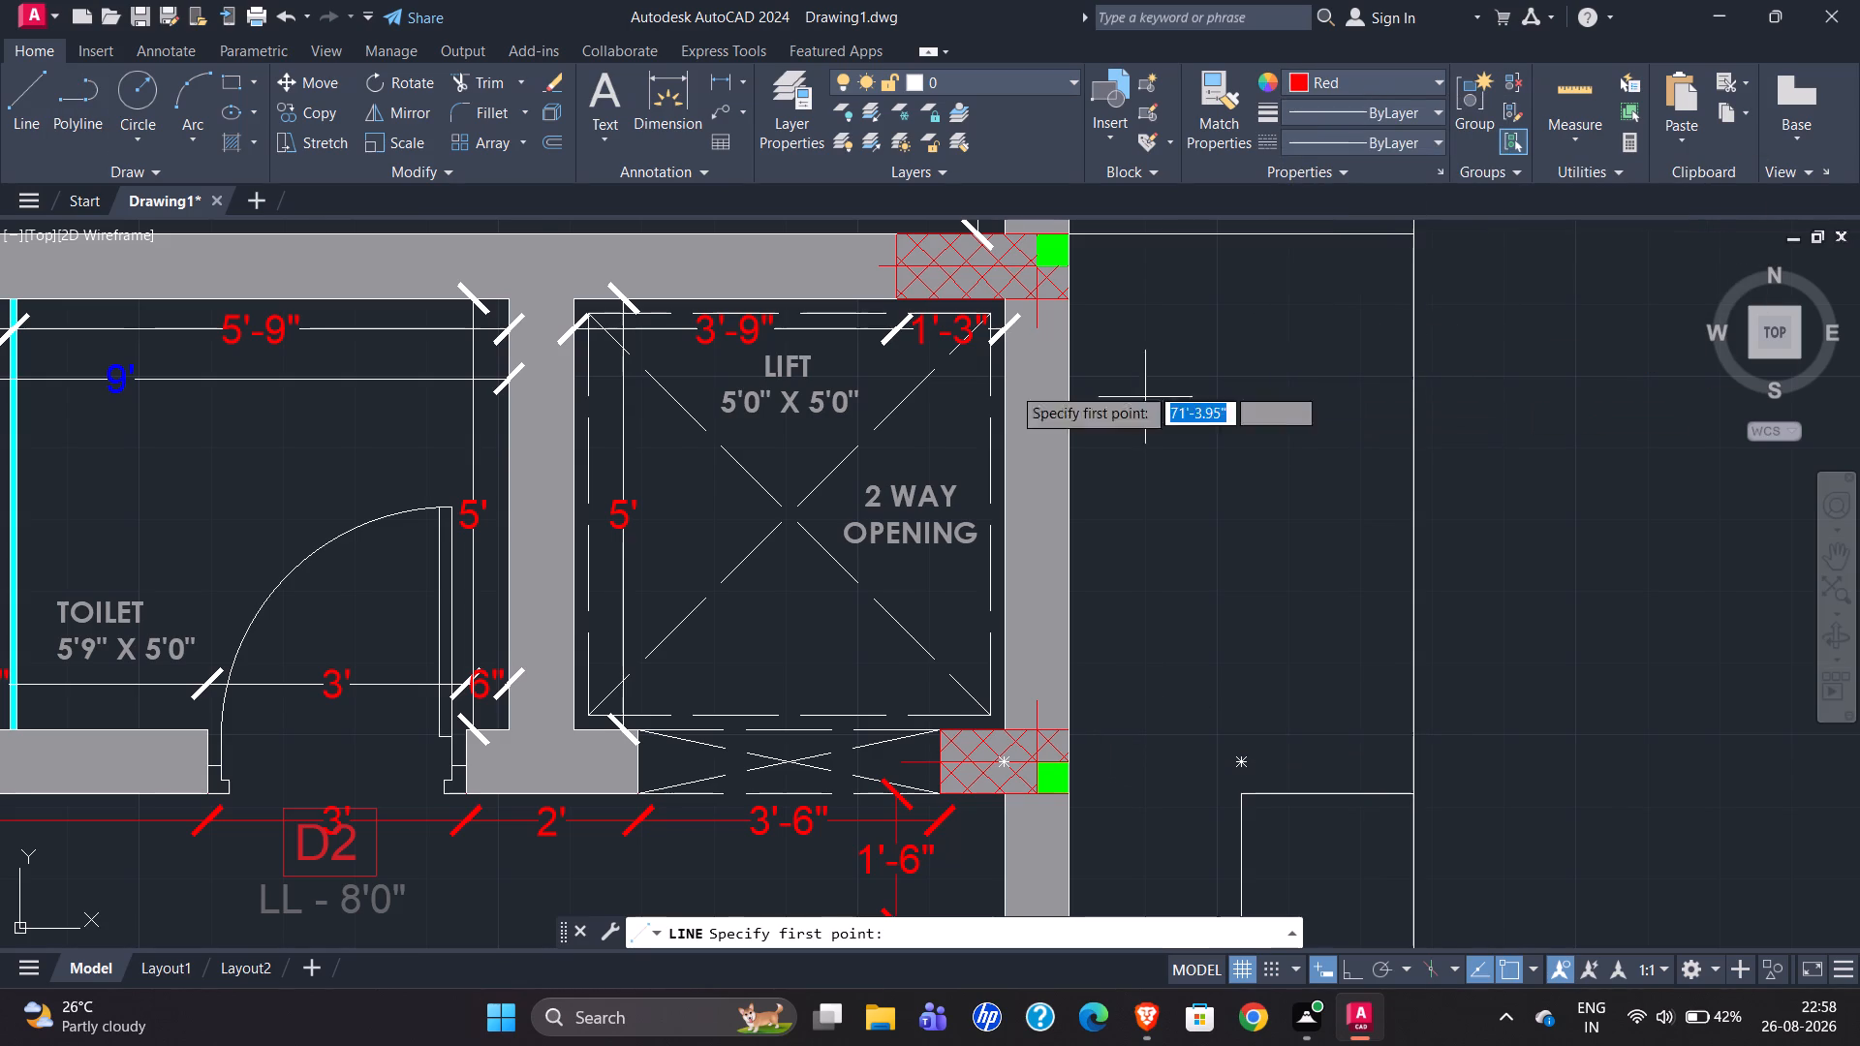
click(27, 98)
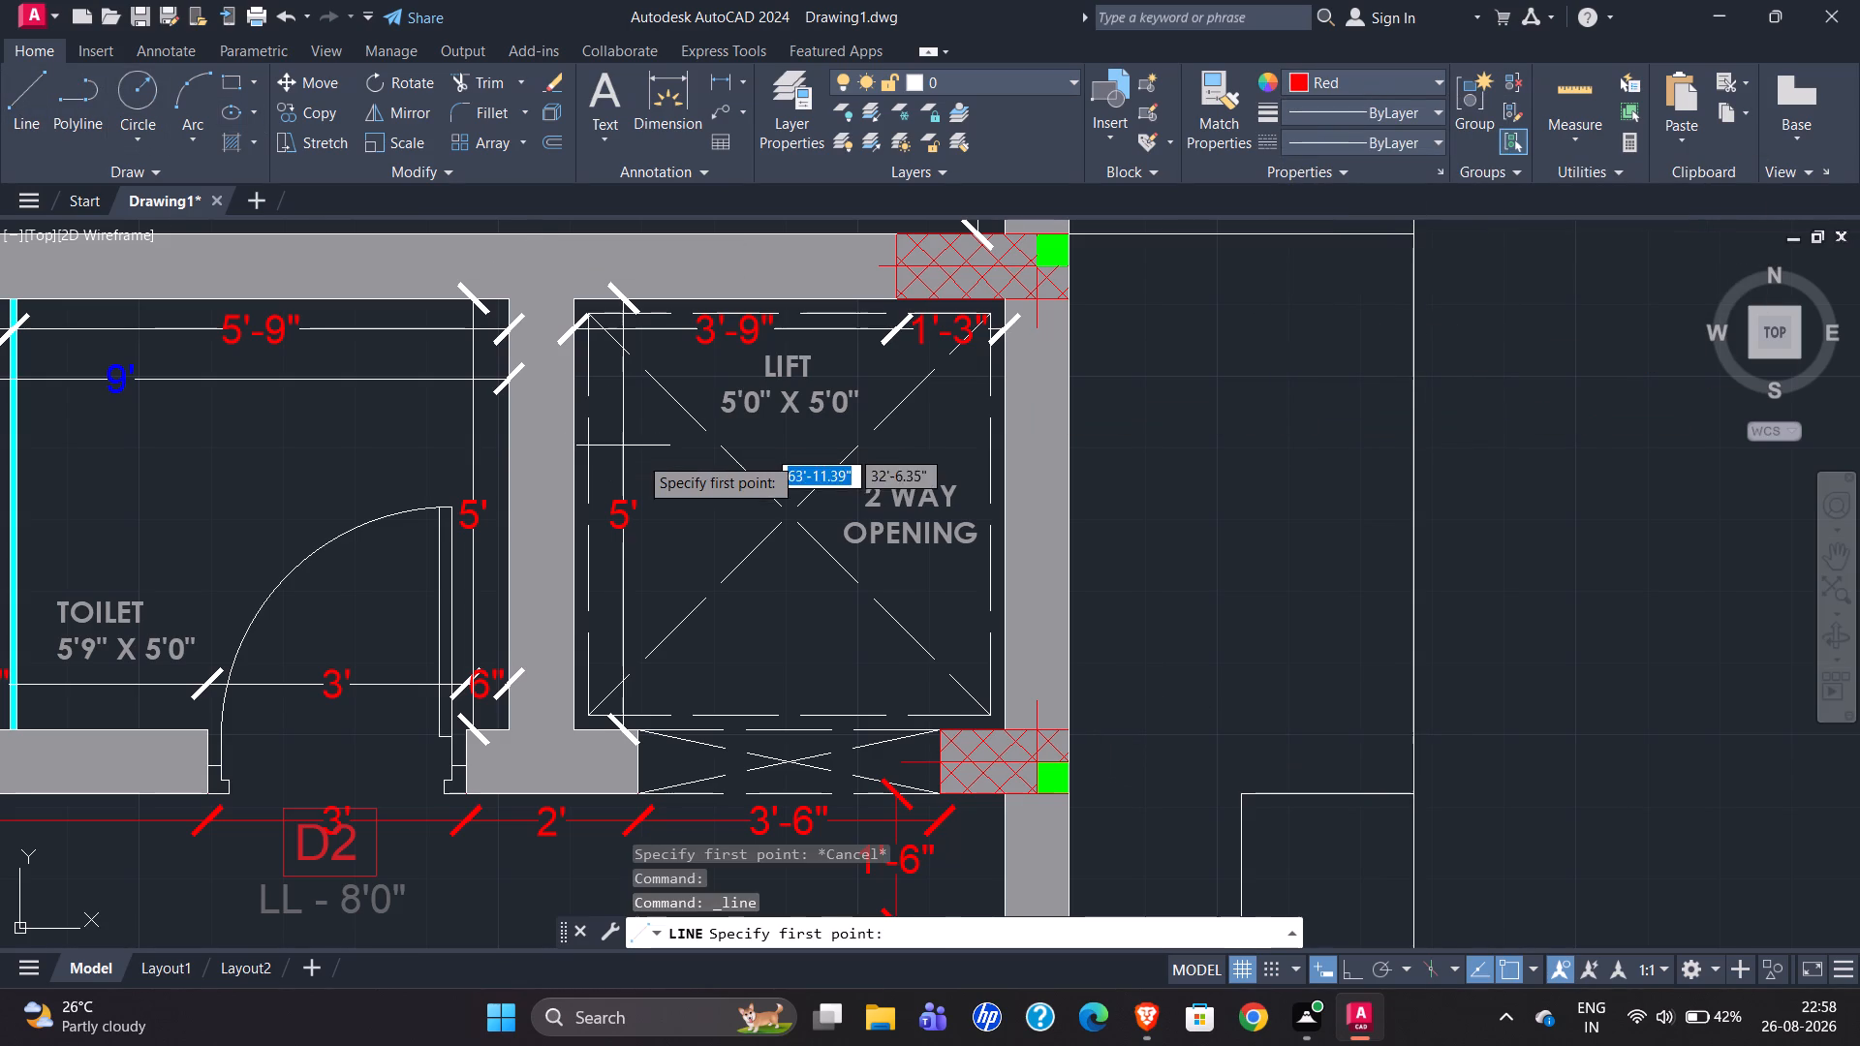
key(t)
key(k)
key(Return)
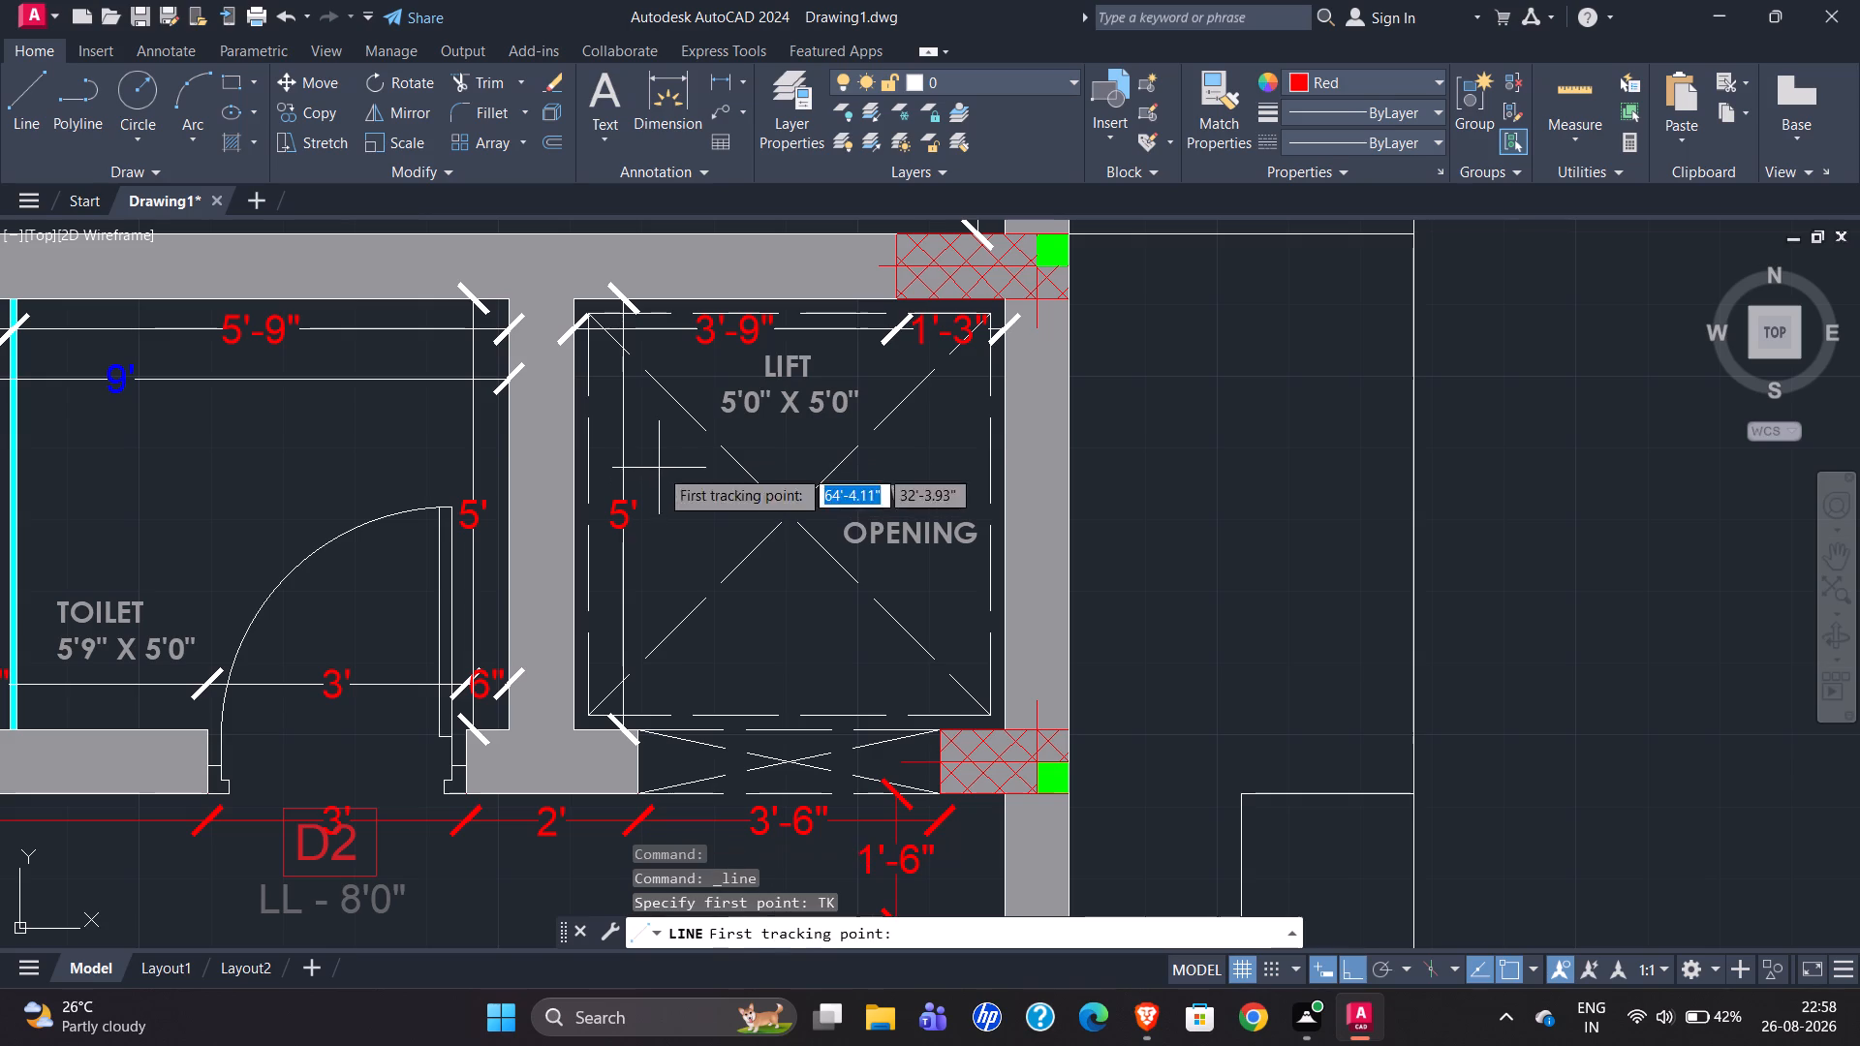
scroll(1066, 731, up, 3)
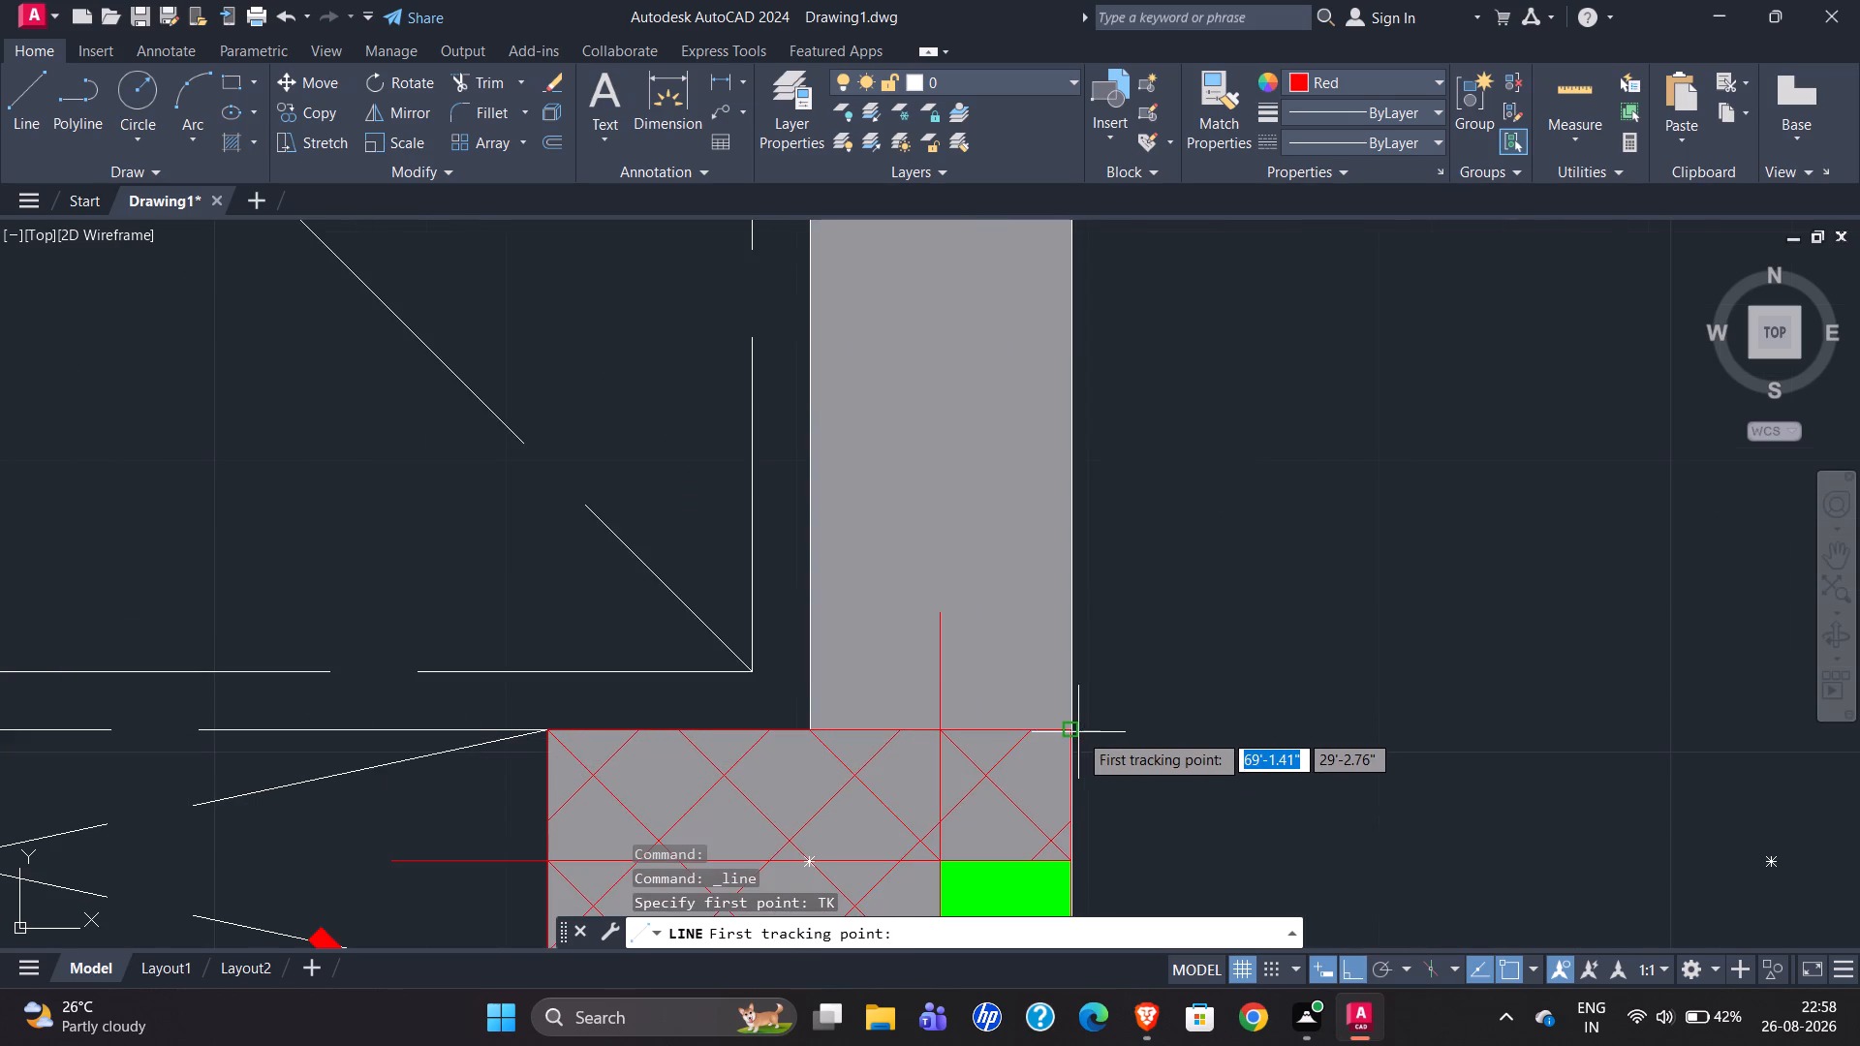
scroll(1074, 736, up, 4)
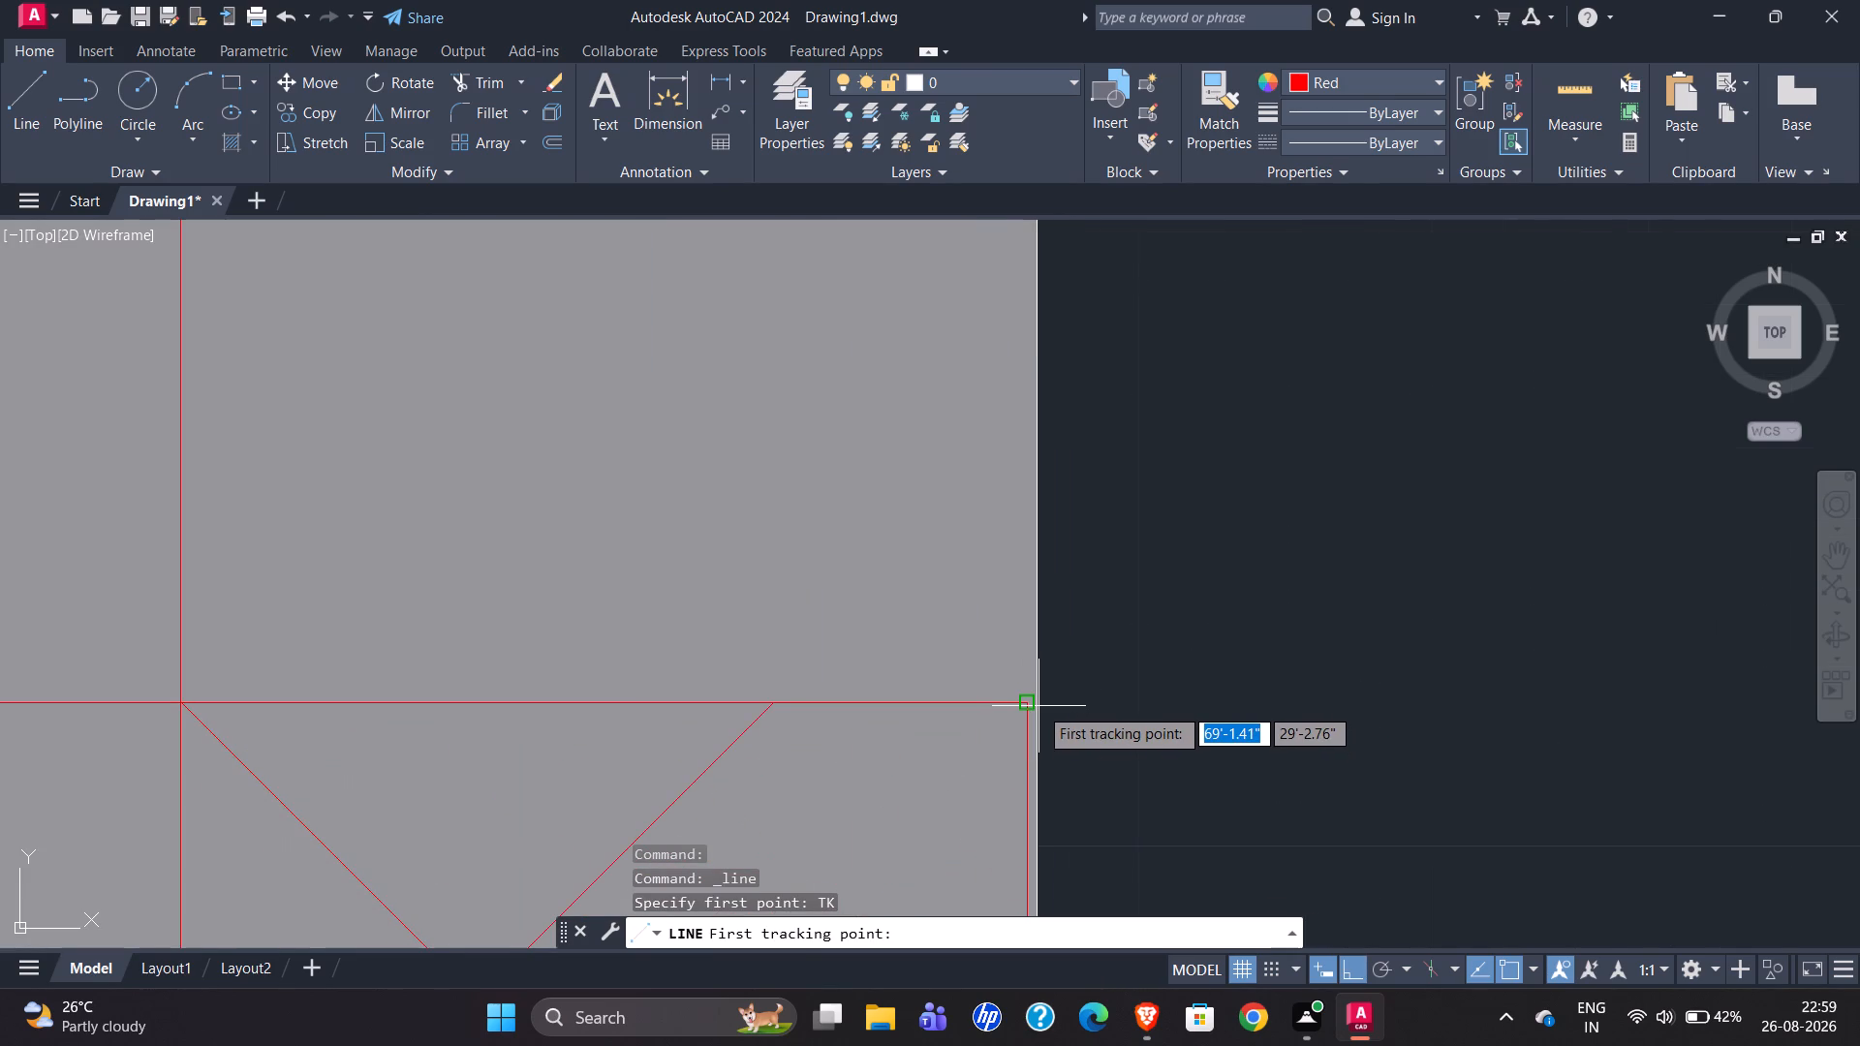
scroll(946, 759, down, 7)
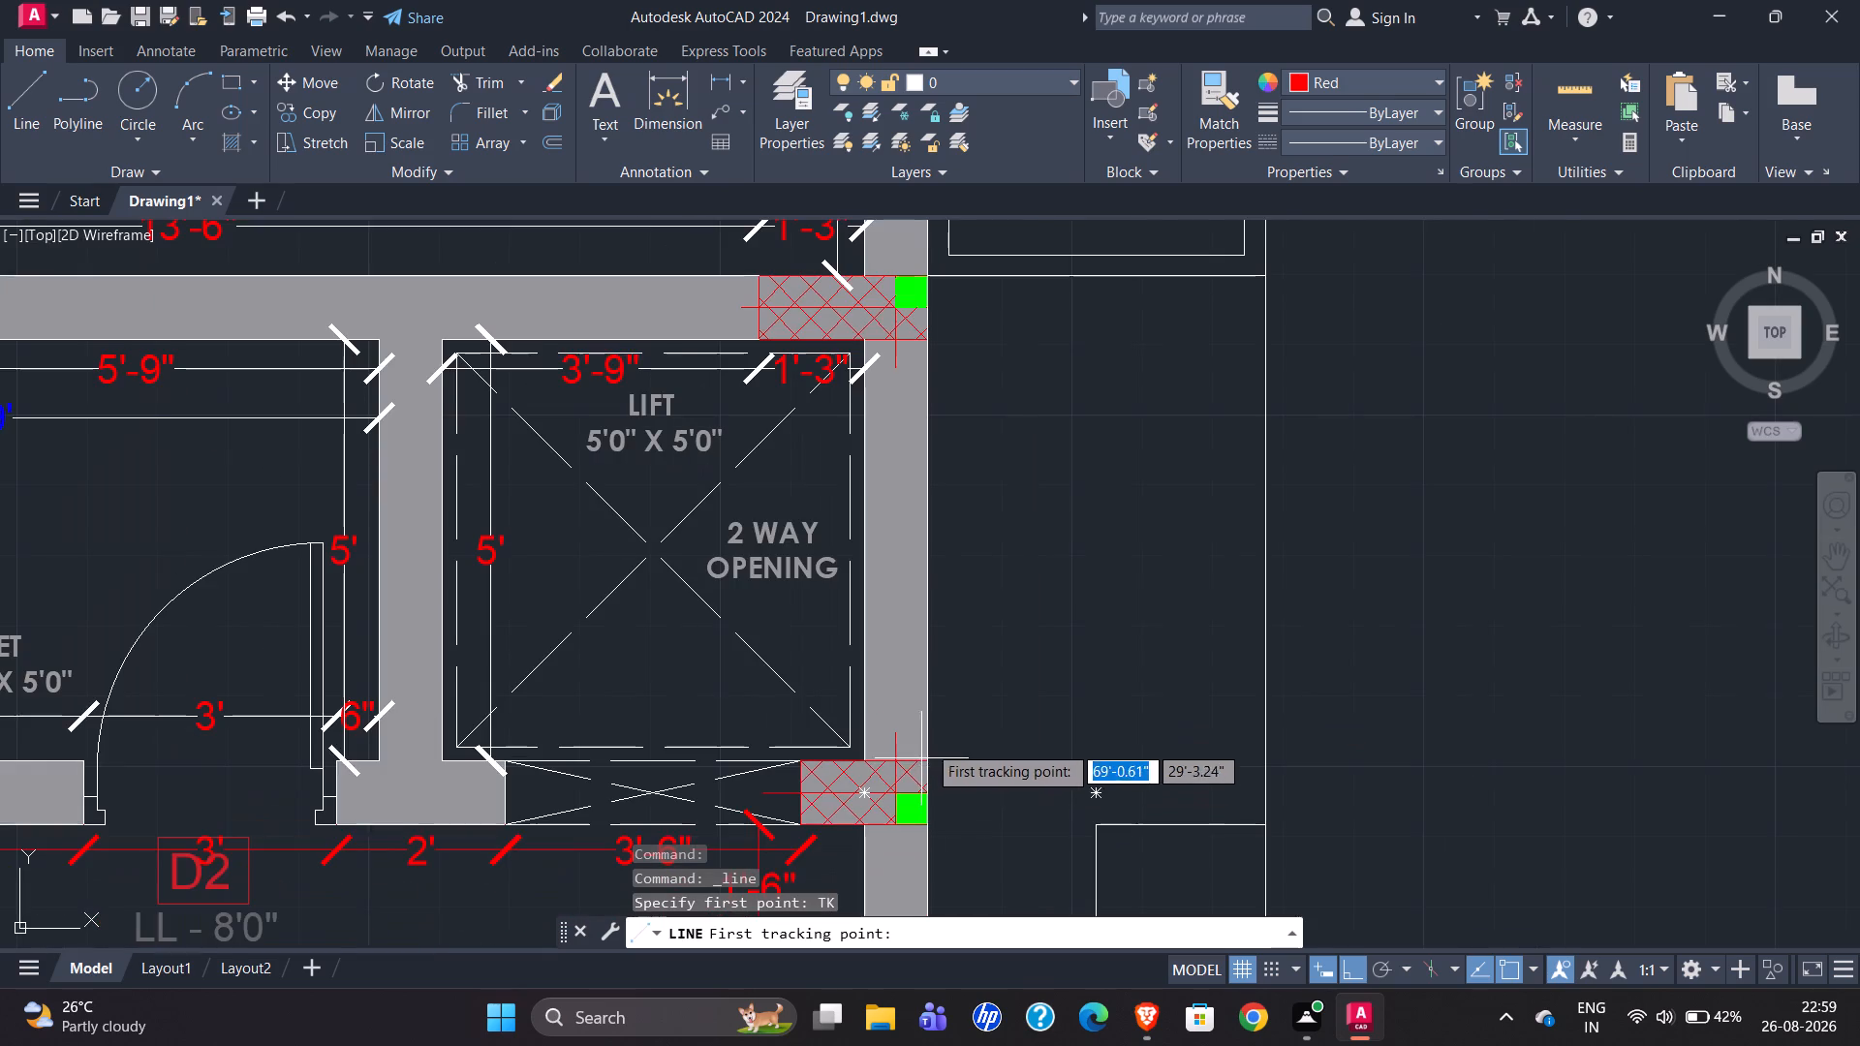
scroll(906, 316, up, 5)
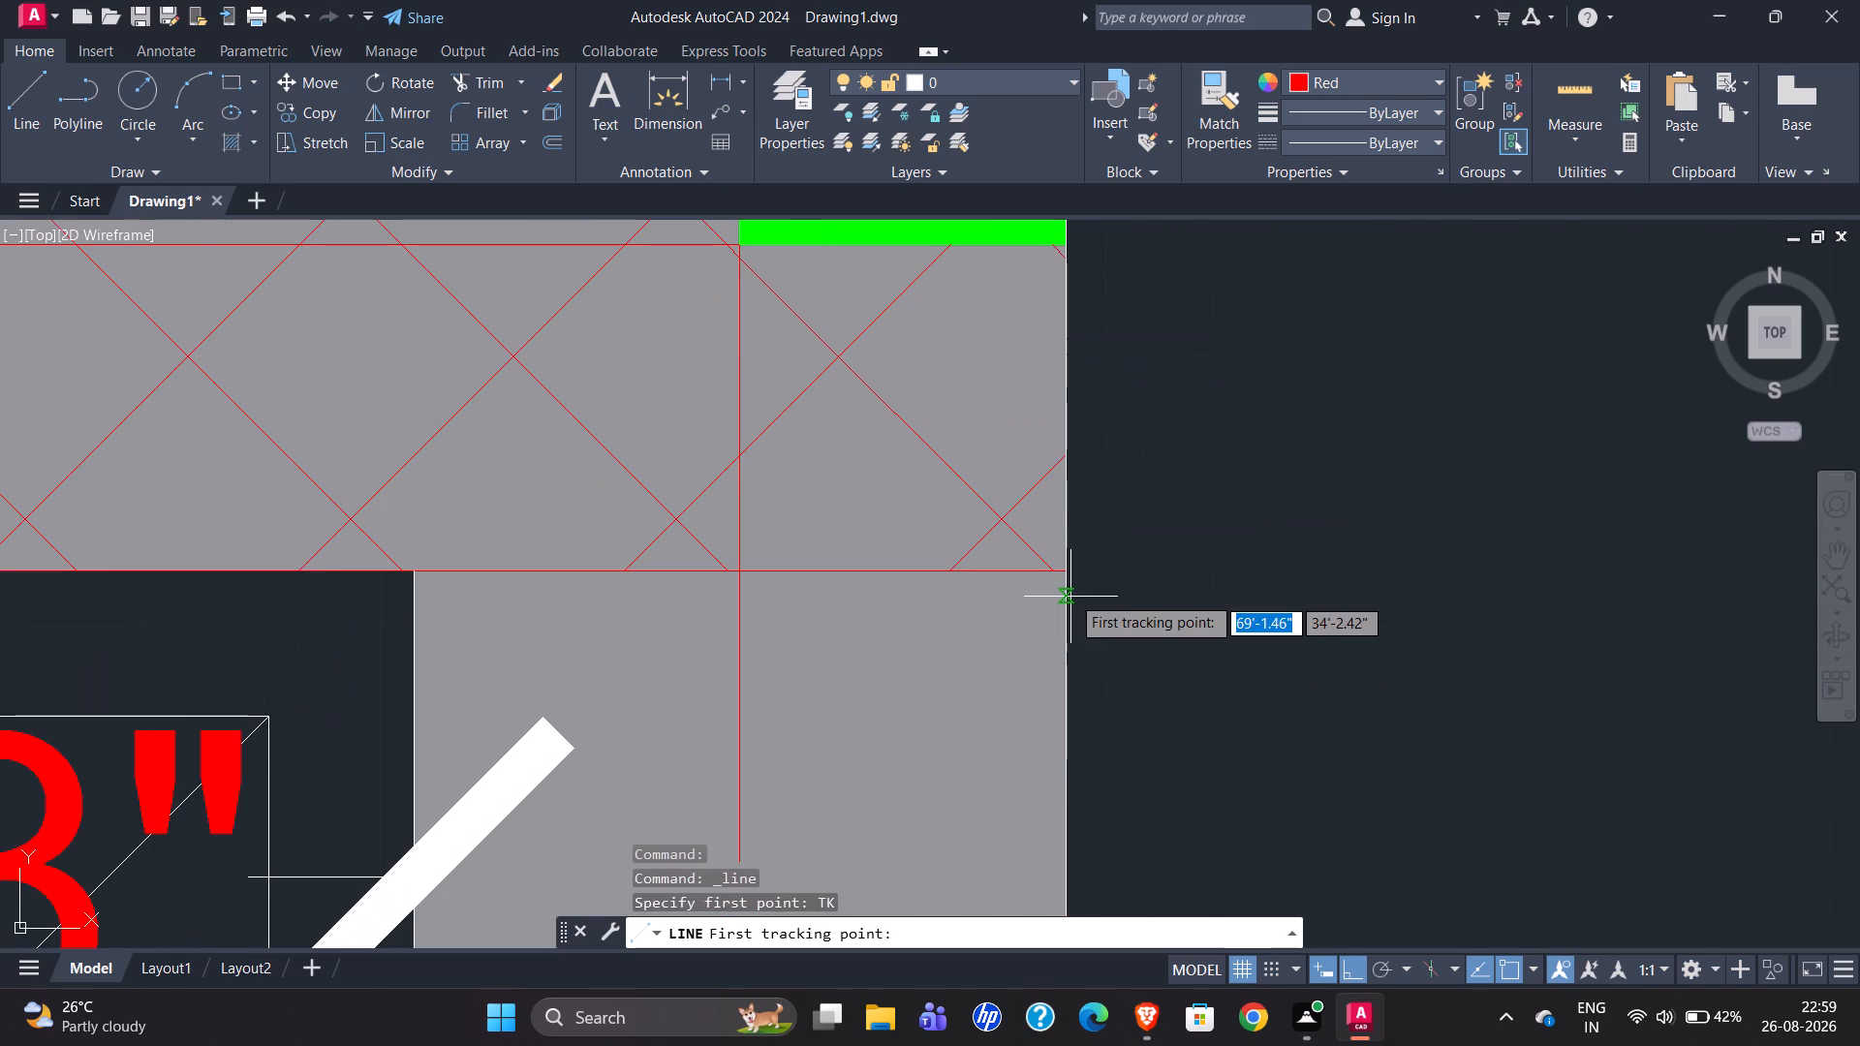
click(1068, 575)
scroll(1112, 409, down, 3)
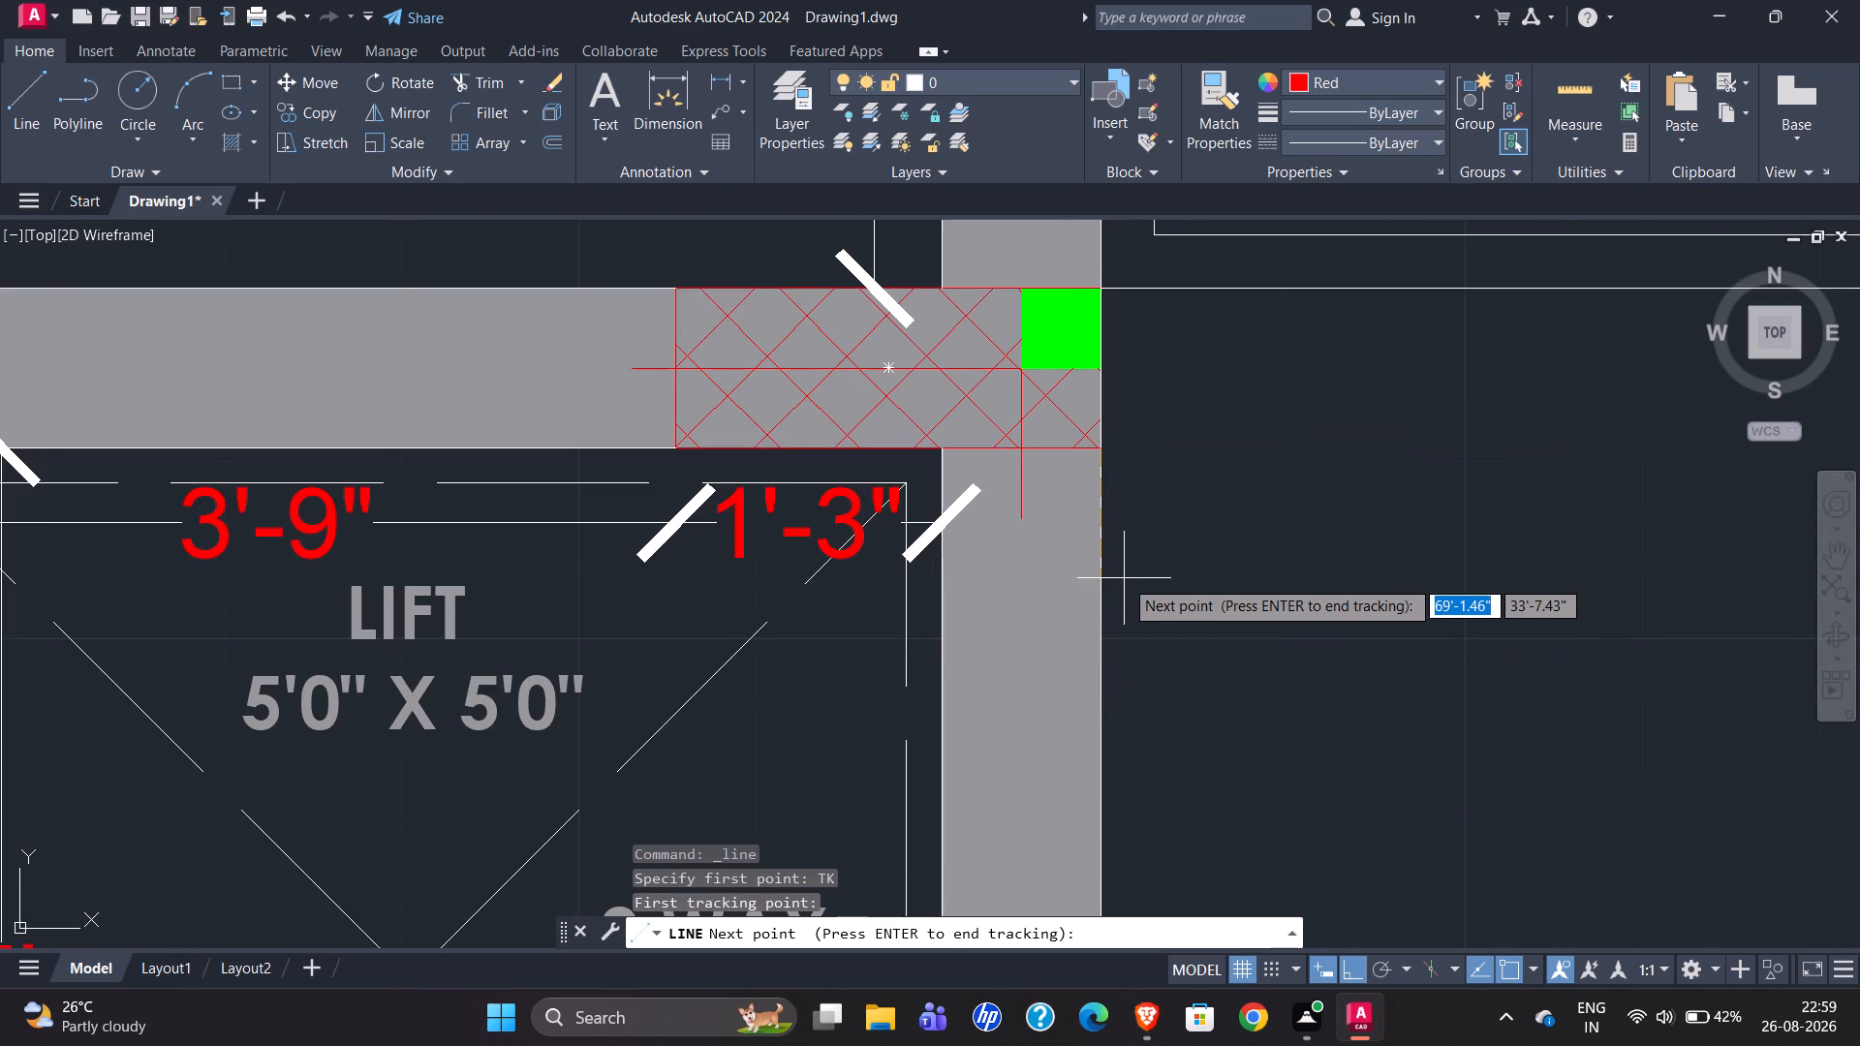
key(9)
key(shift+quotedbl)
key(Return)
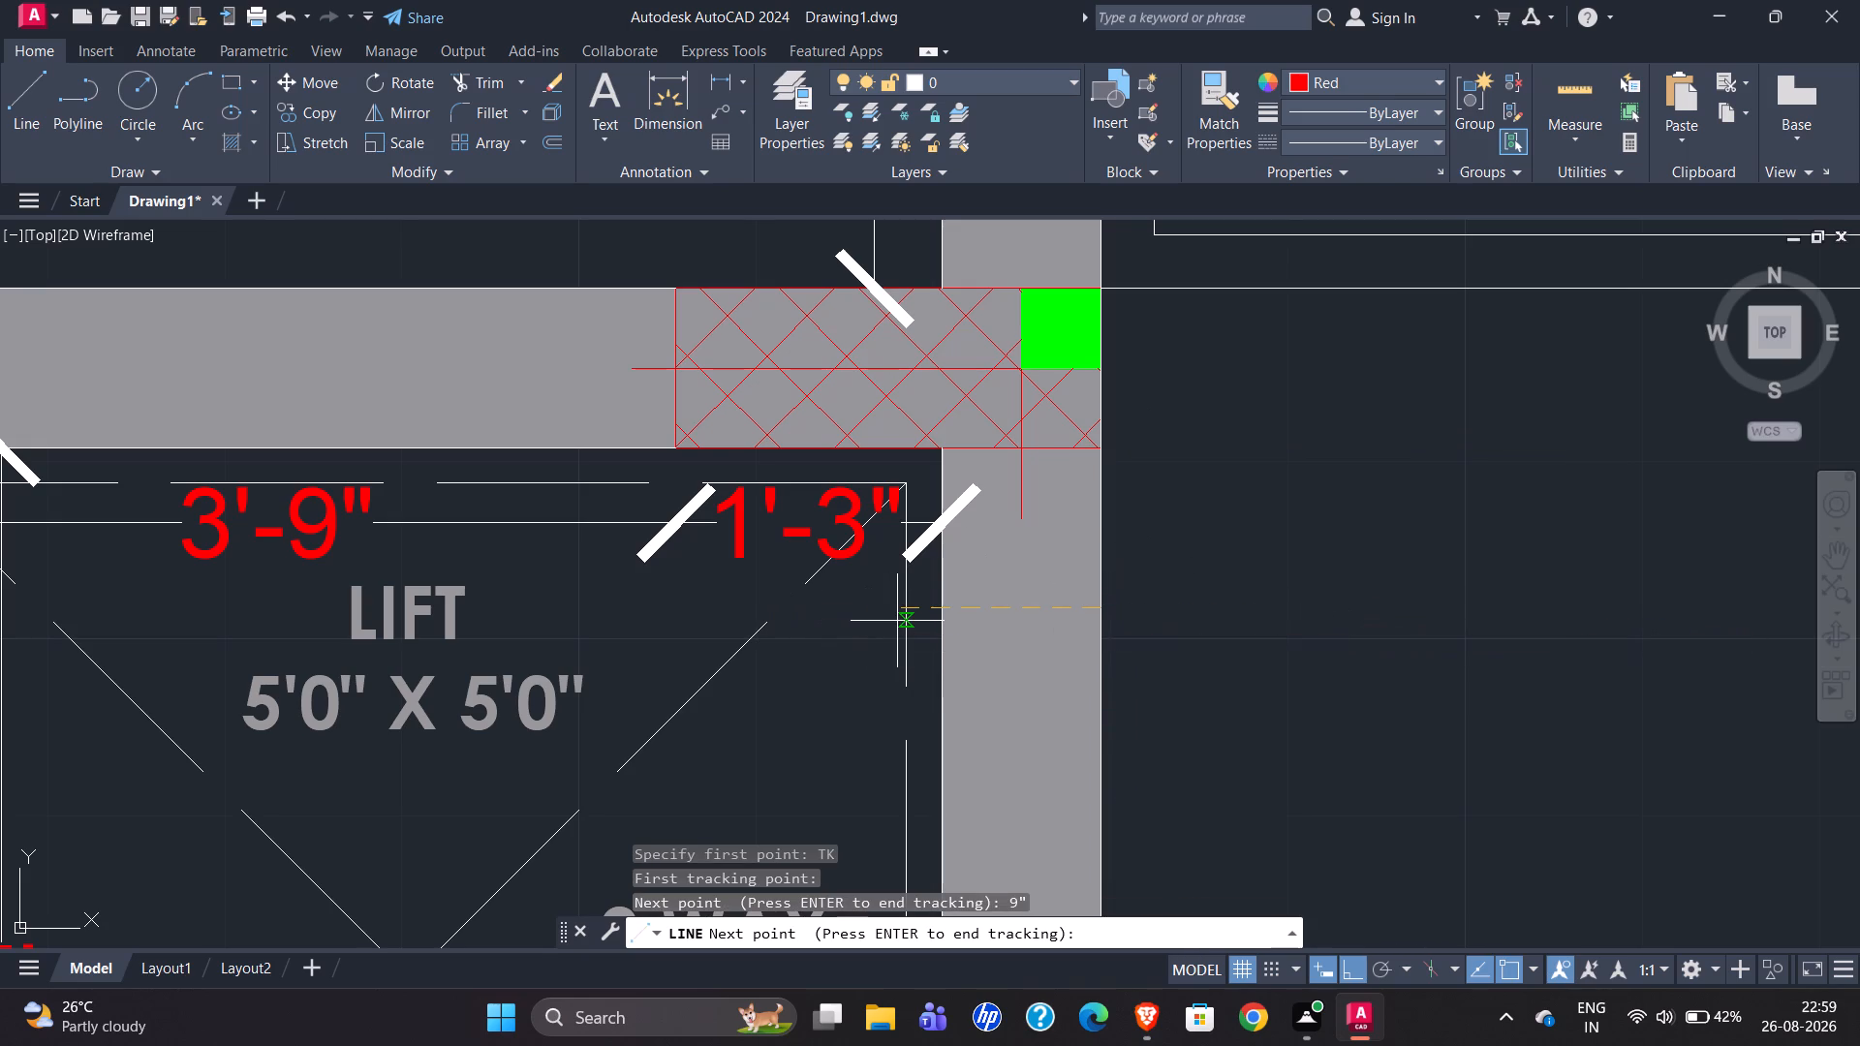
key(Return)
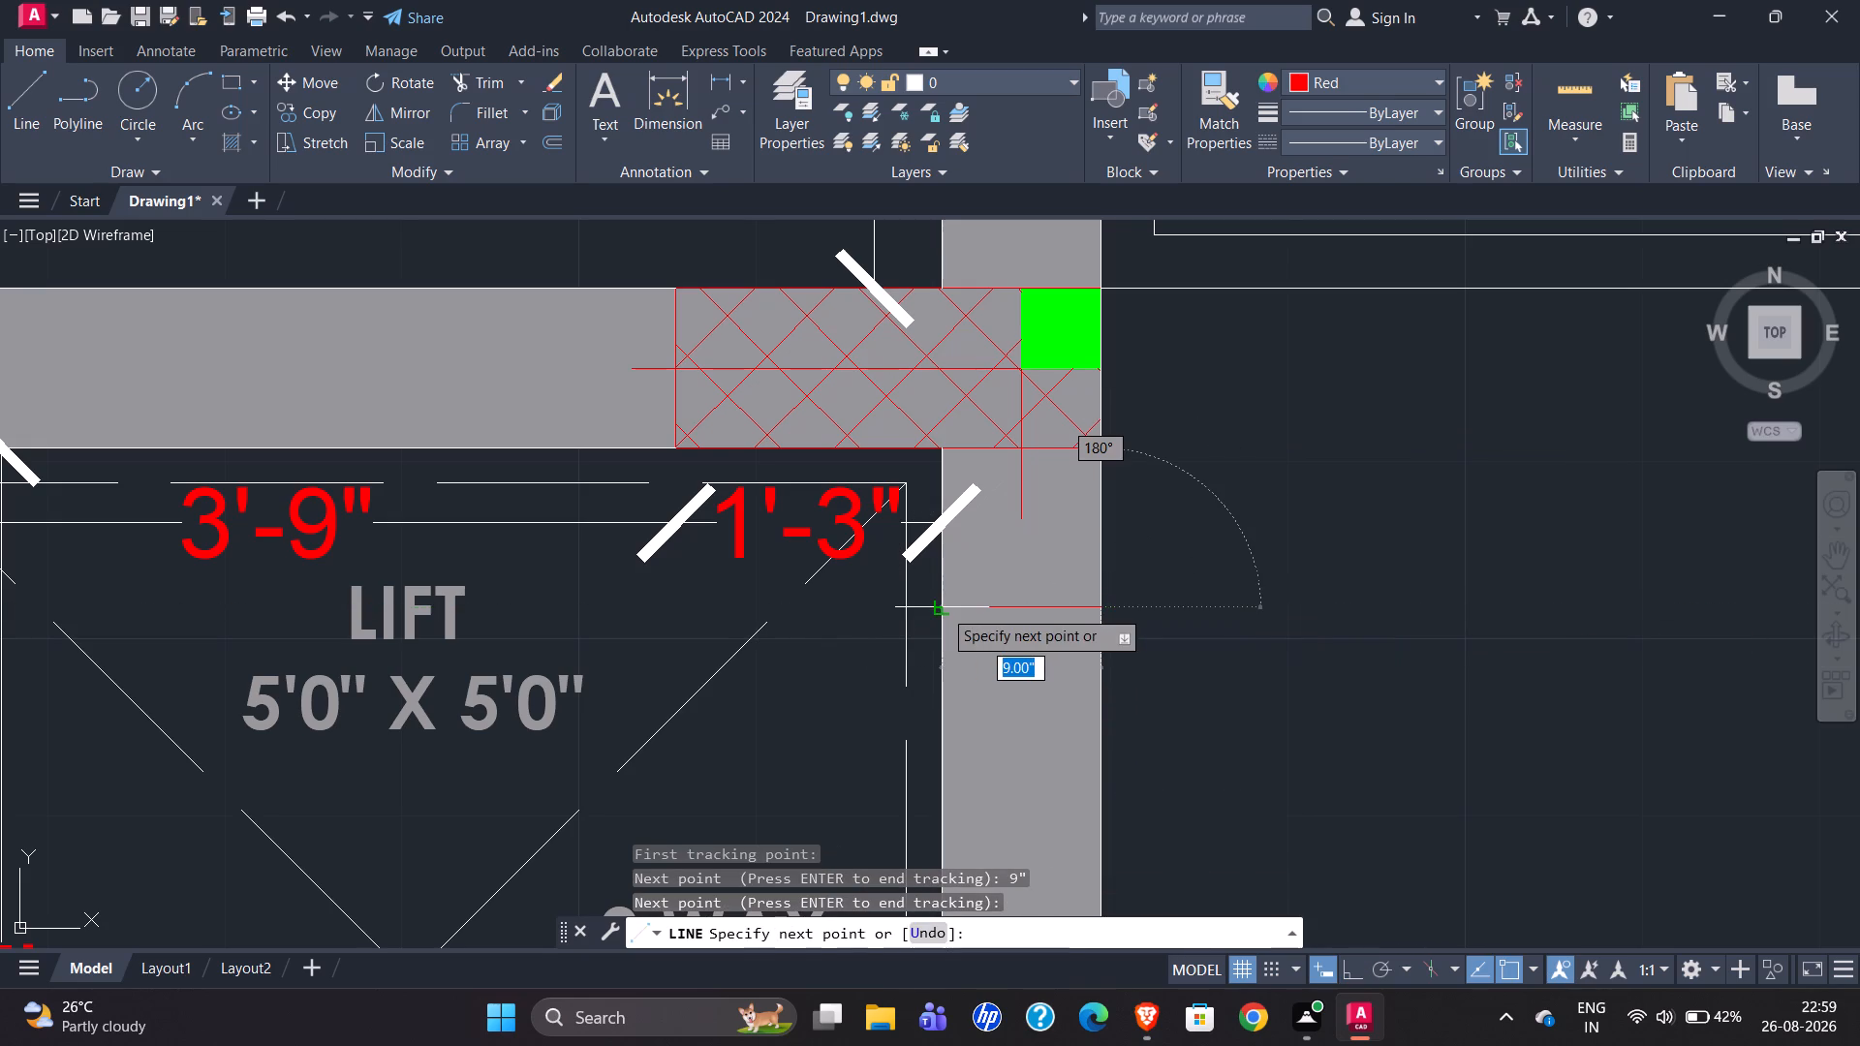
click(944, 608)
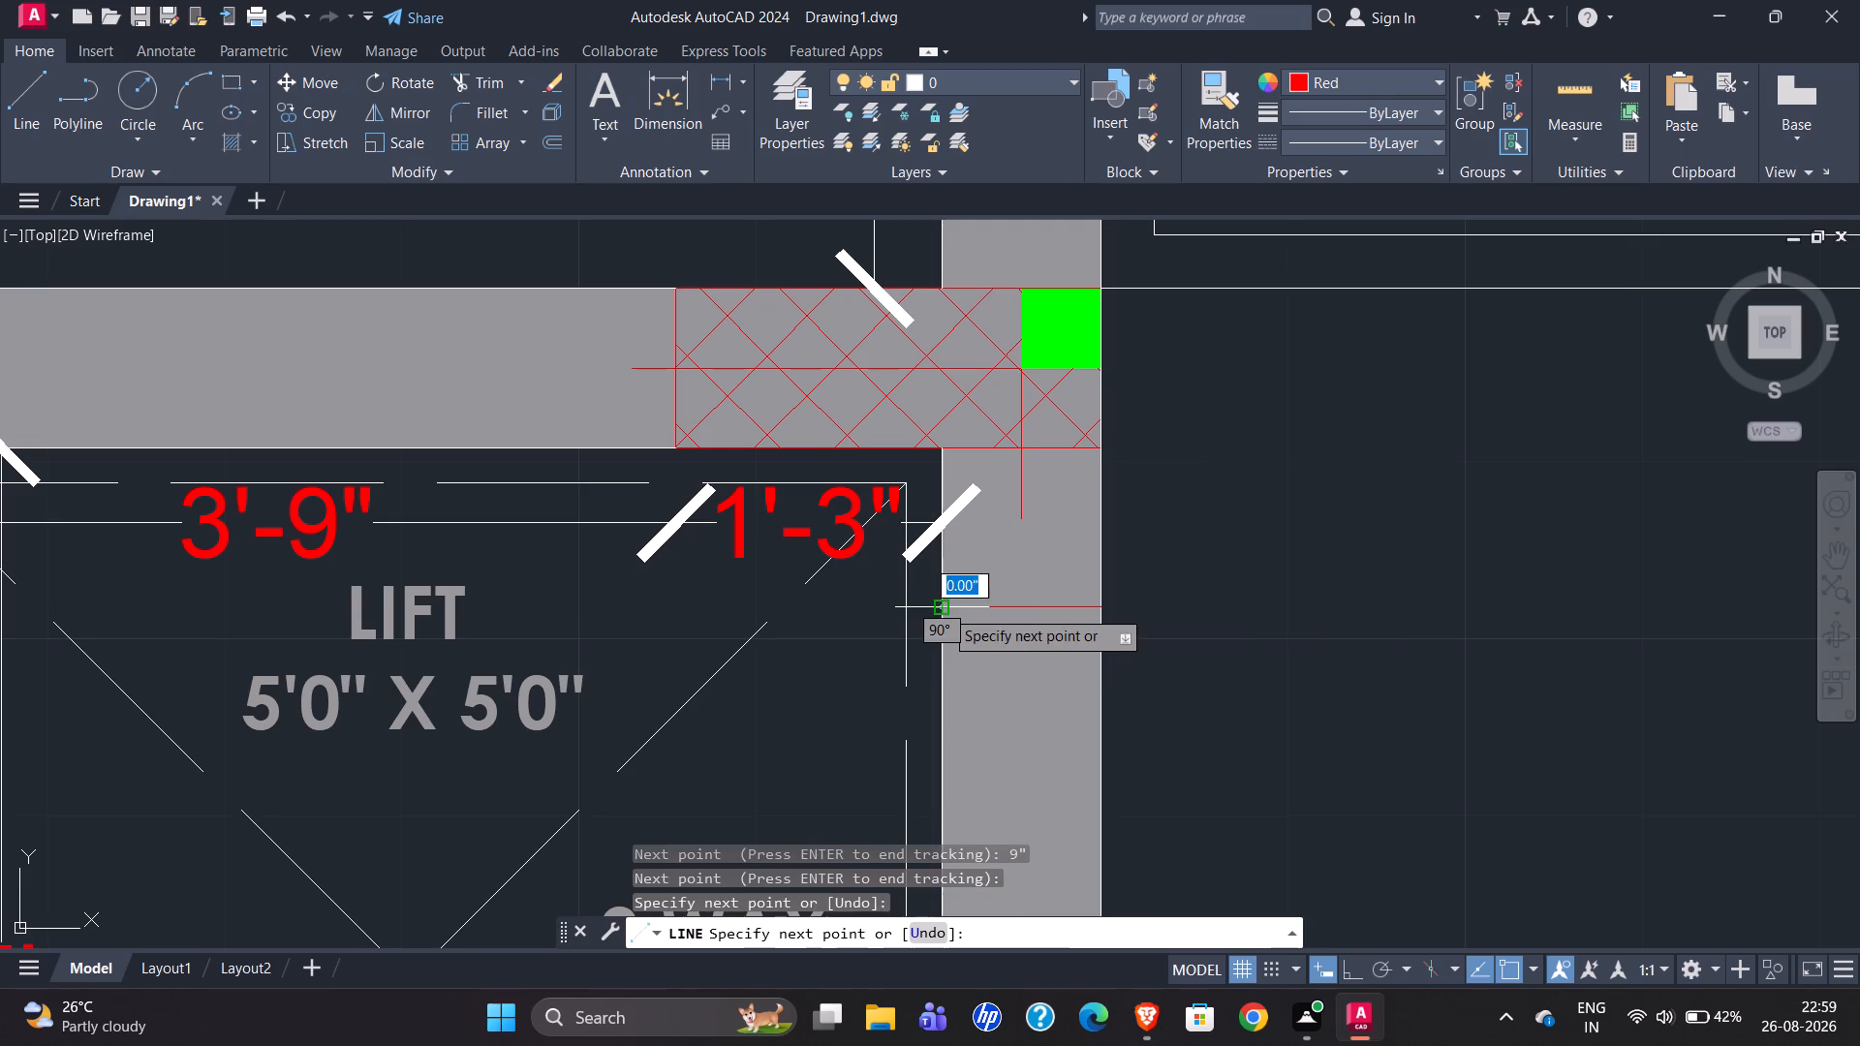
scroll(1248, 491, down, 2)
key(Escape)
scroll(1275, 545, down, 1)
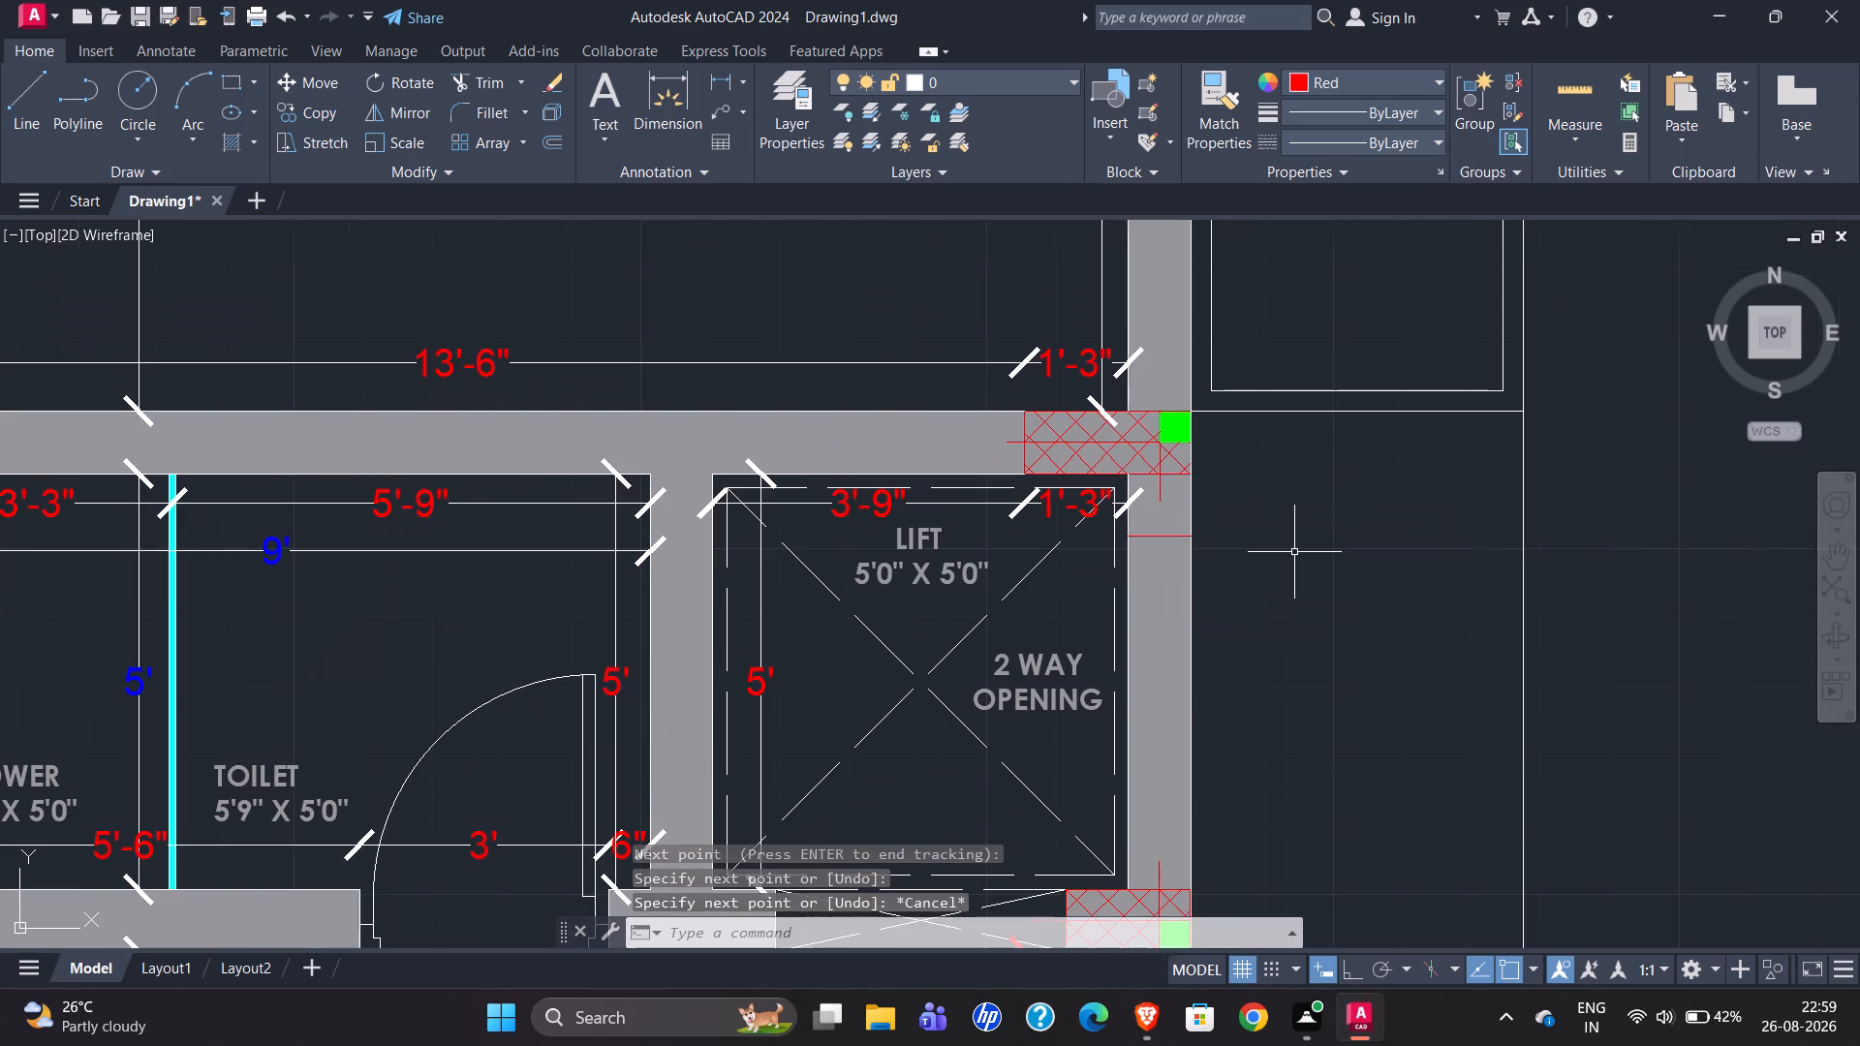
Recheck the red crossed opening and adjoining wall dimensions beside the lift in the reference plan.
scroll(1294, 550, down, 5)
scroll(604, 563, up, 5)
scroll(723, 532, up, 3)
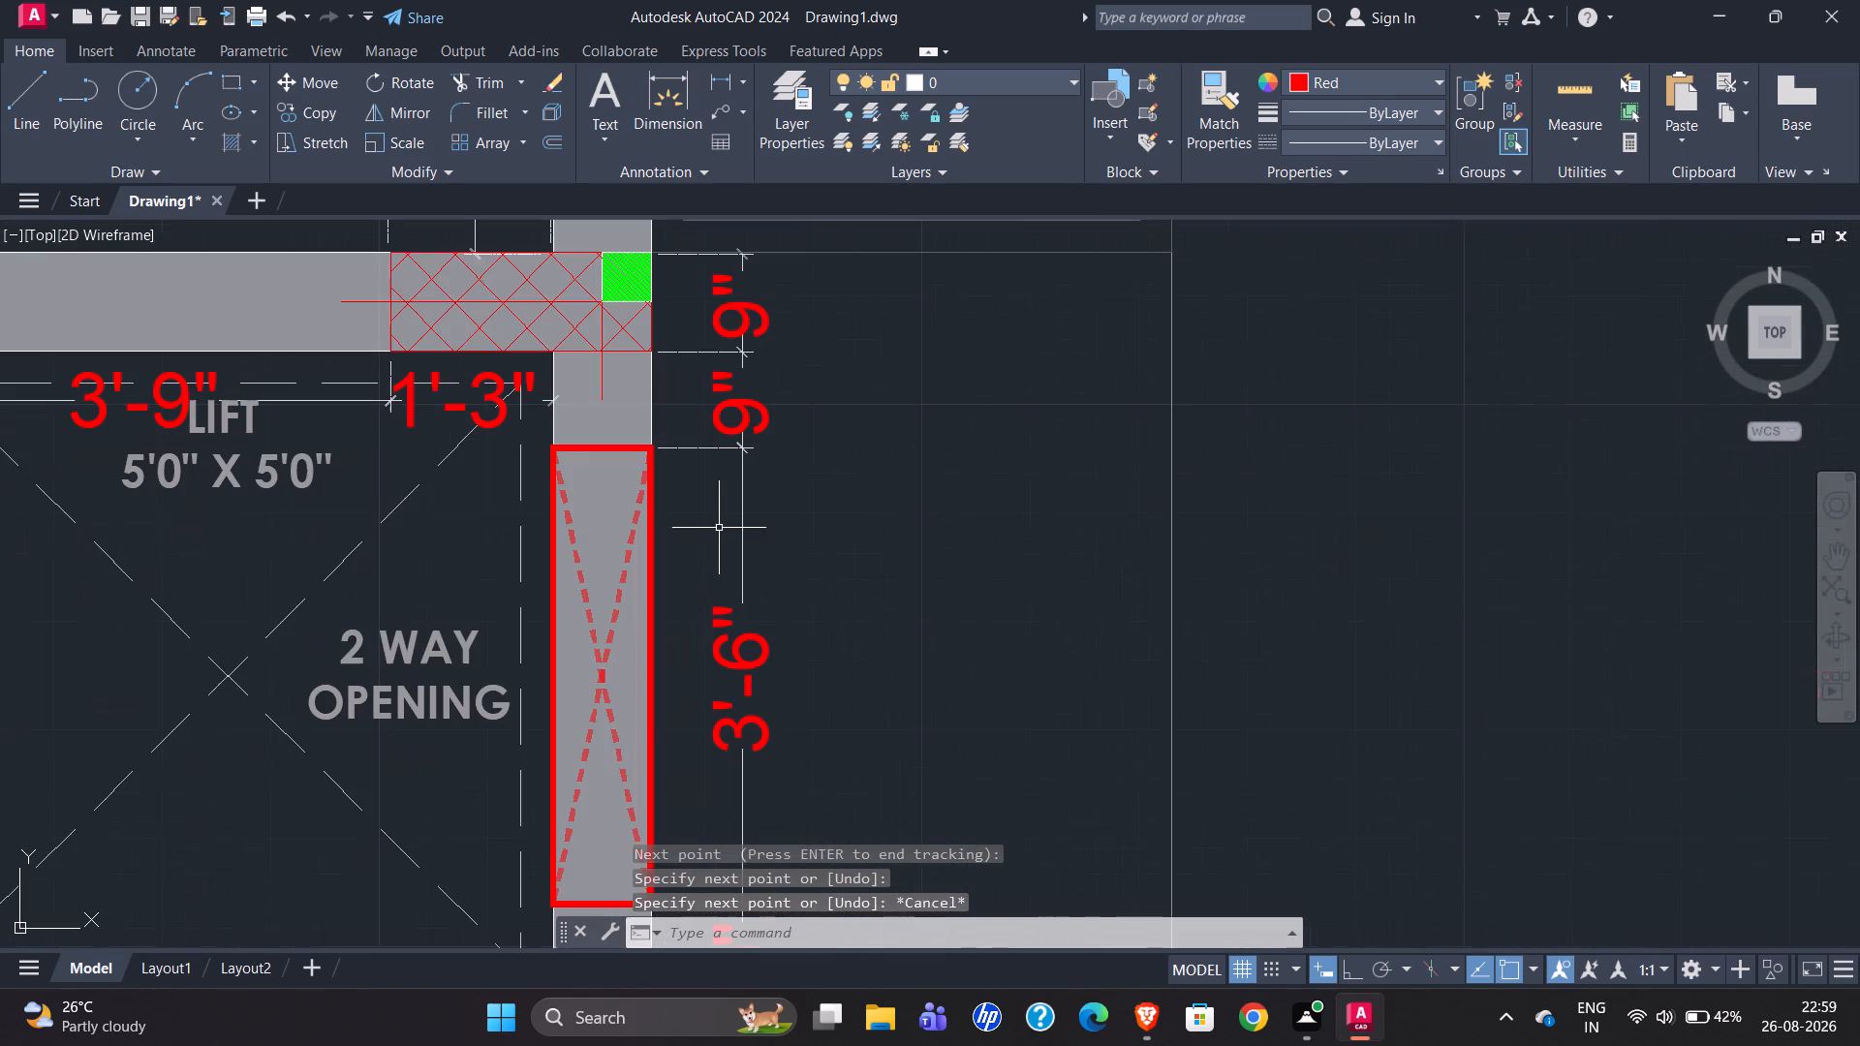
scroll(646, 548, down, 2)
scroll(656, 598, up, 2)
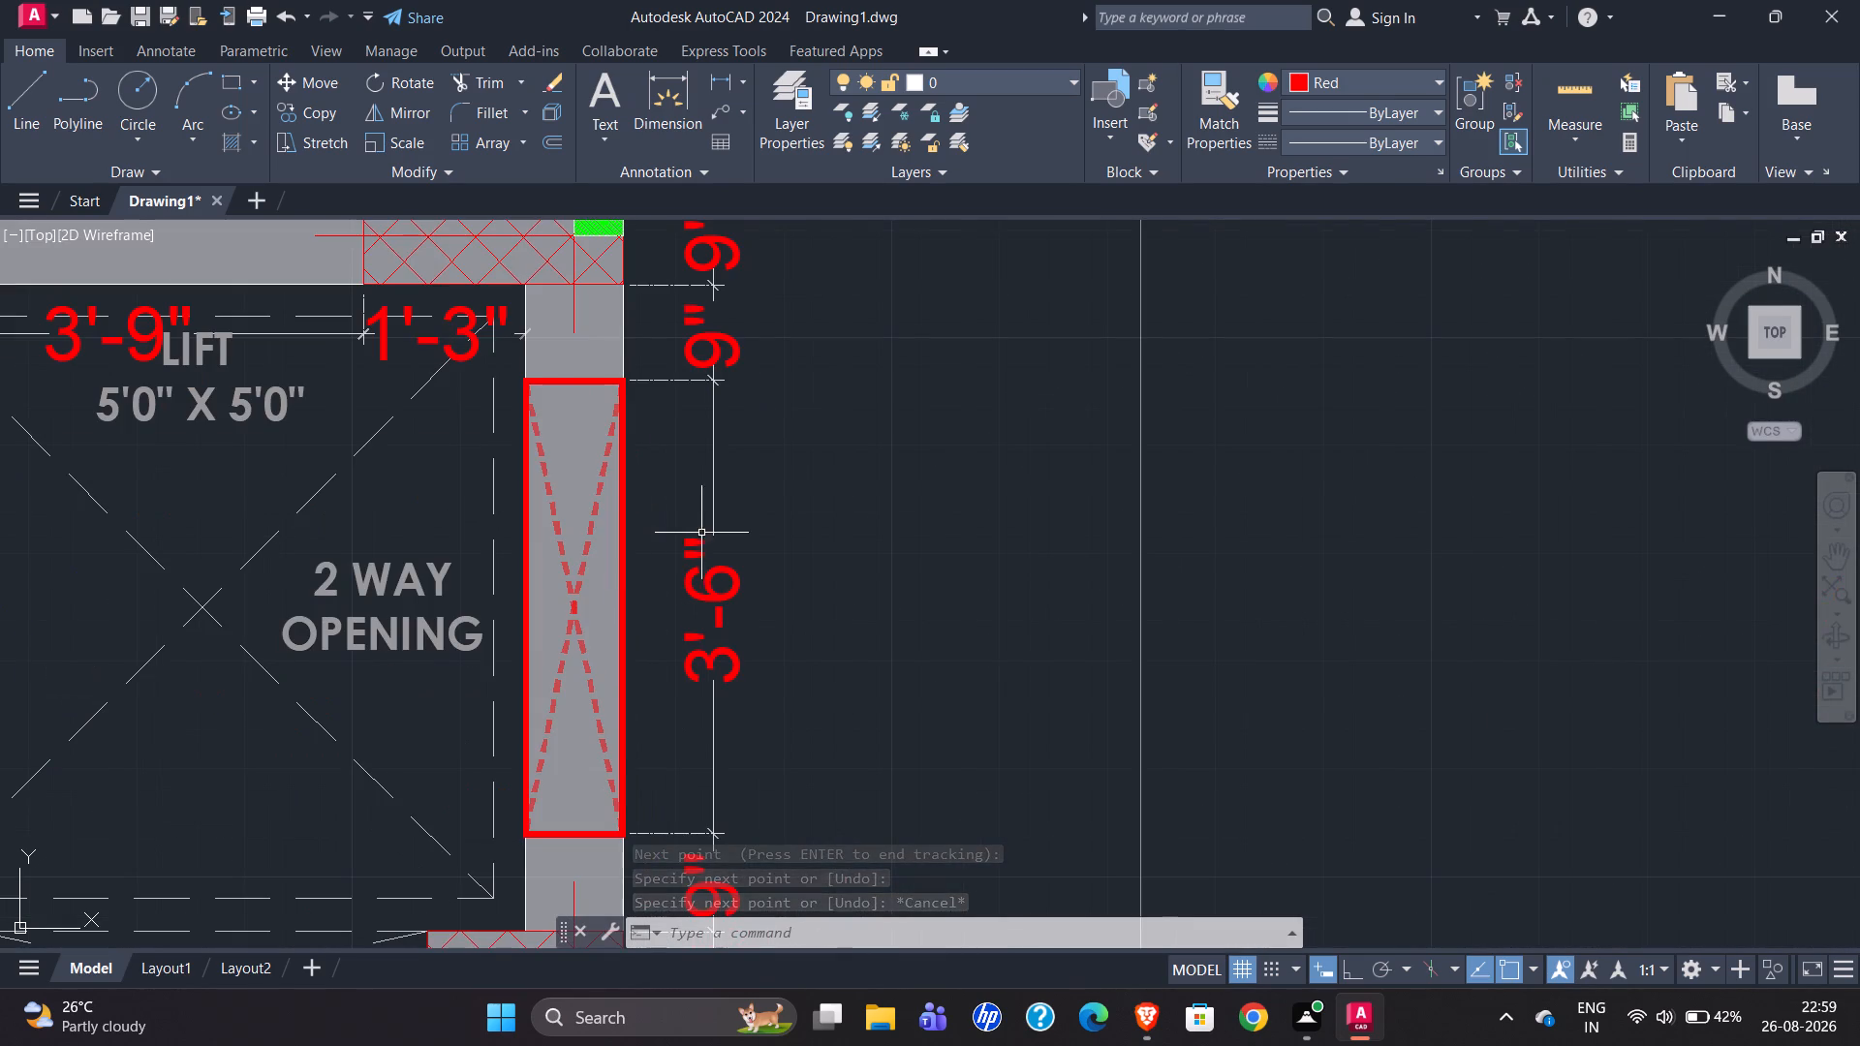
scroll(494, 529, down, 1)
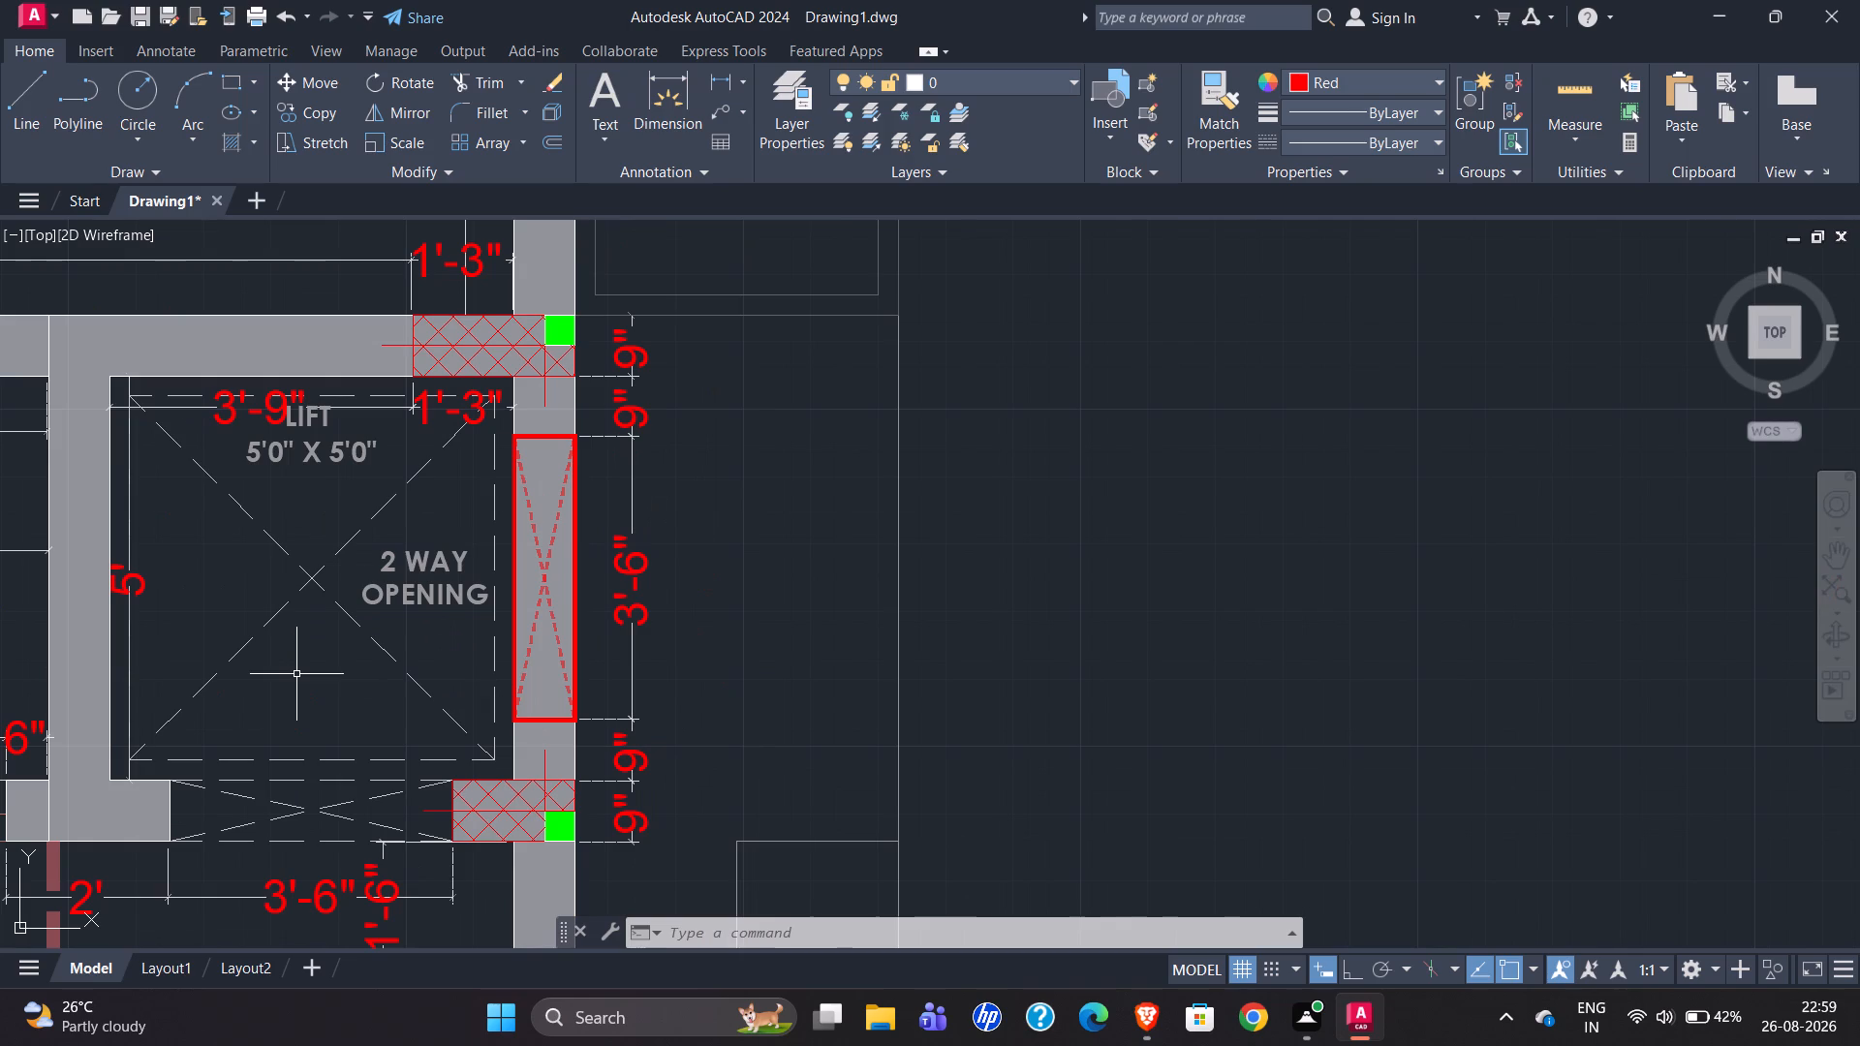
scroll(217, 668, down, 1)
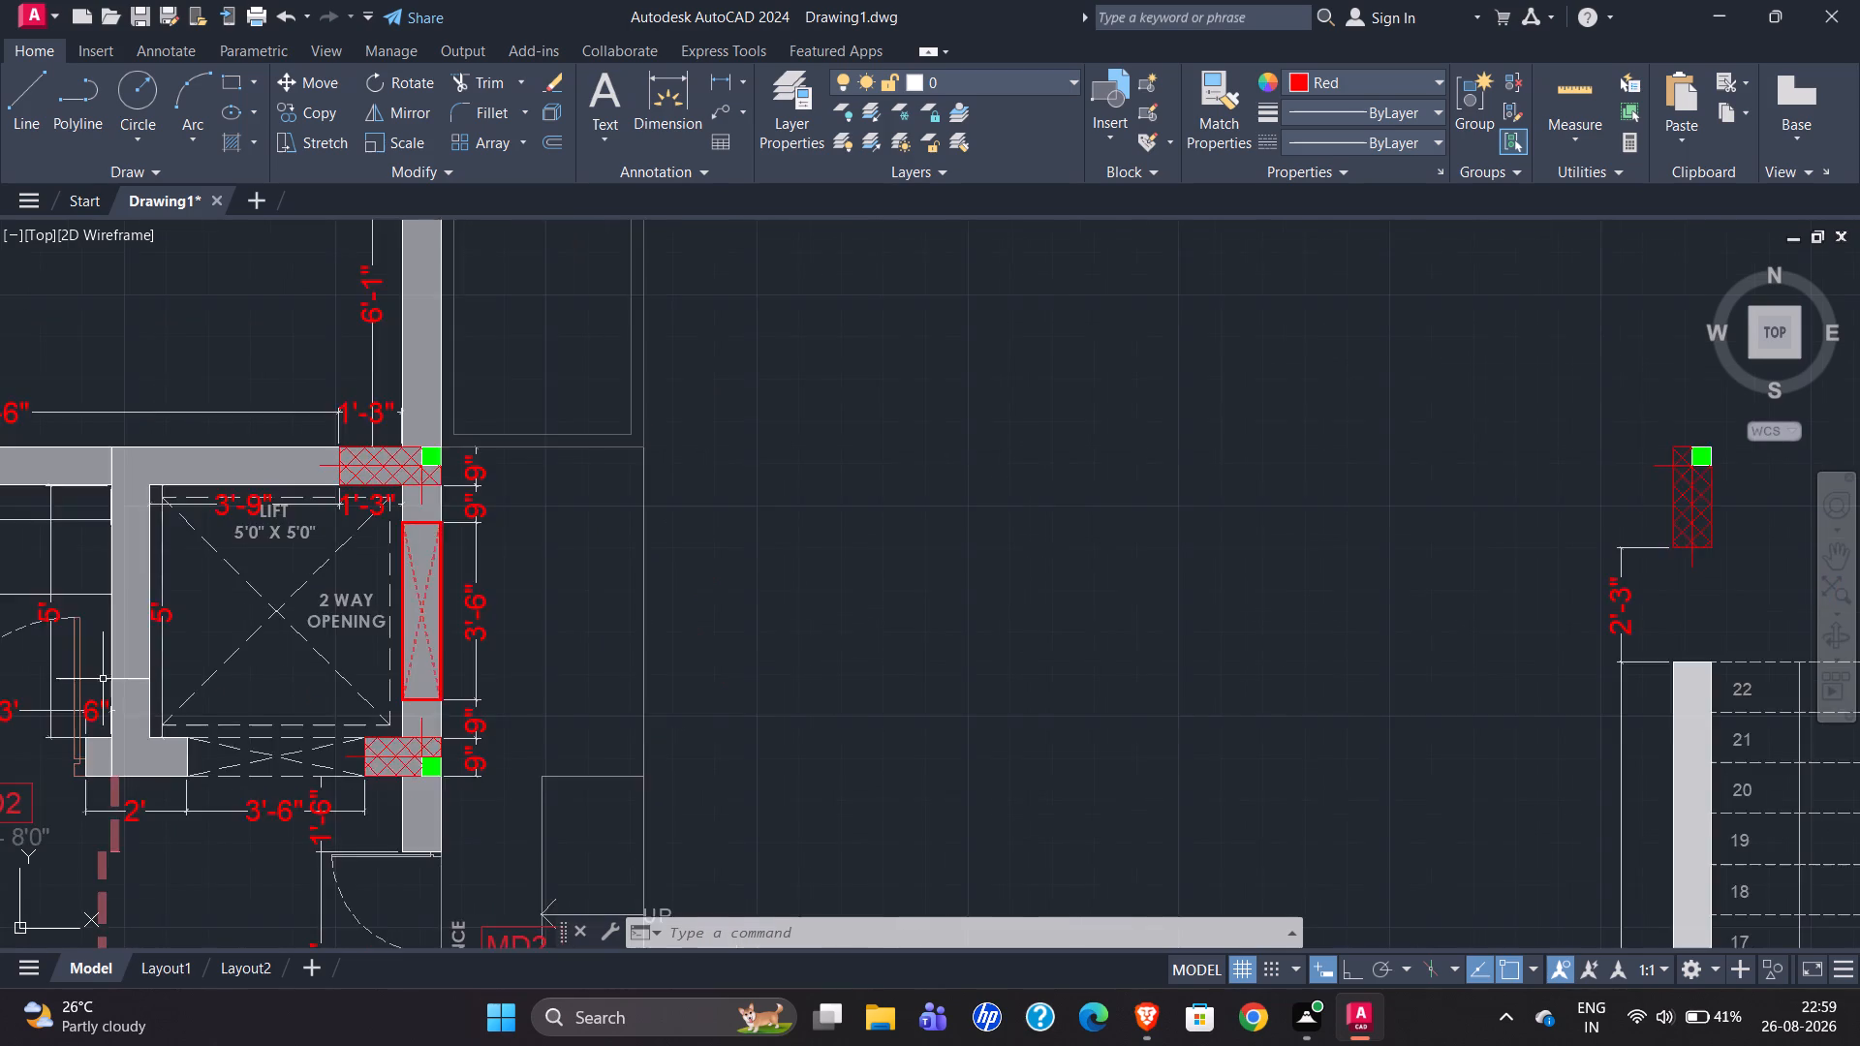
scroll(57, 685, down, 3)
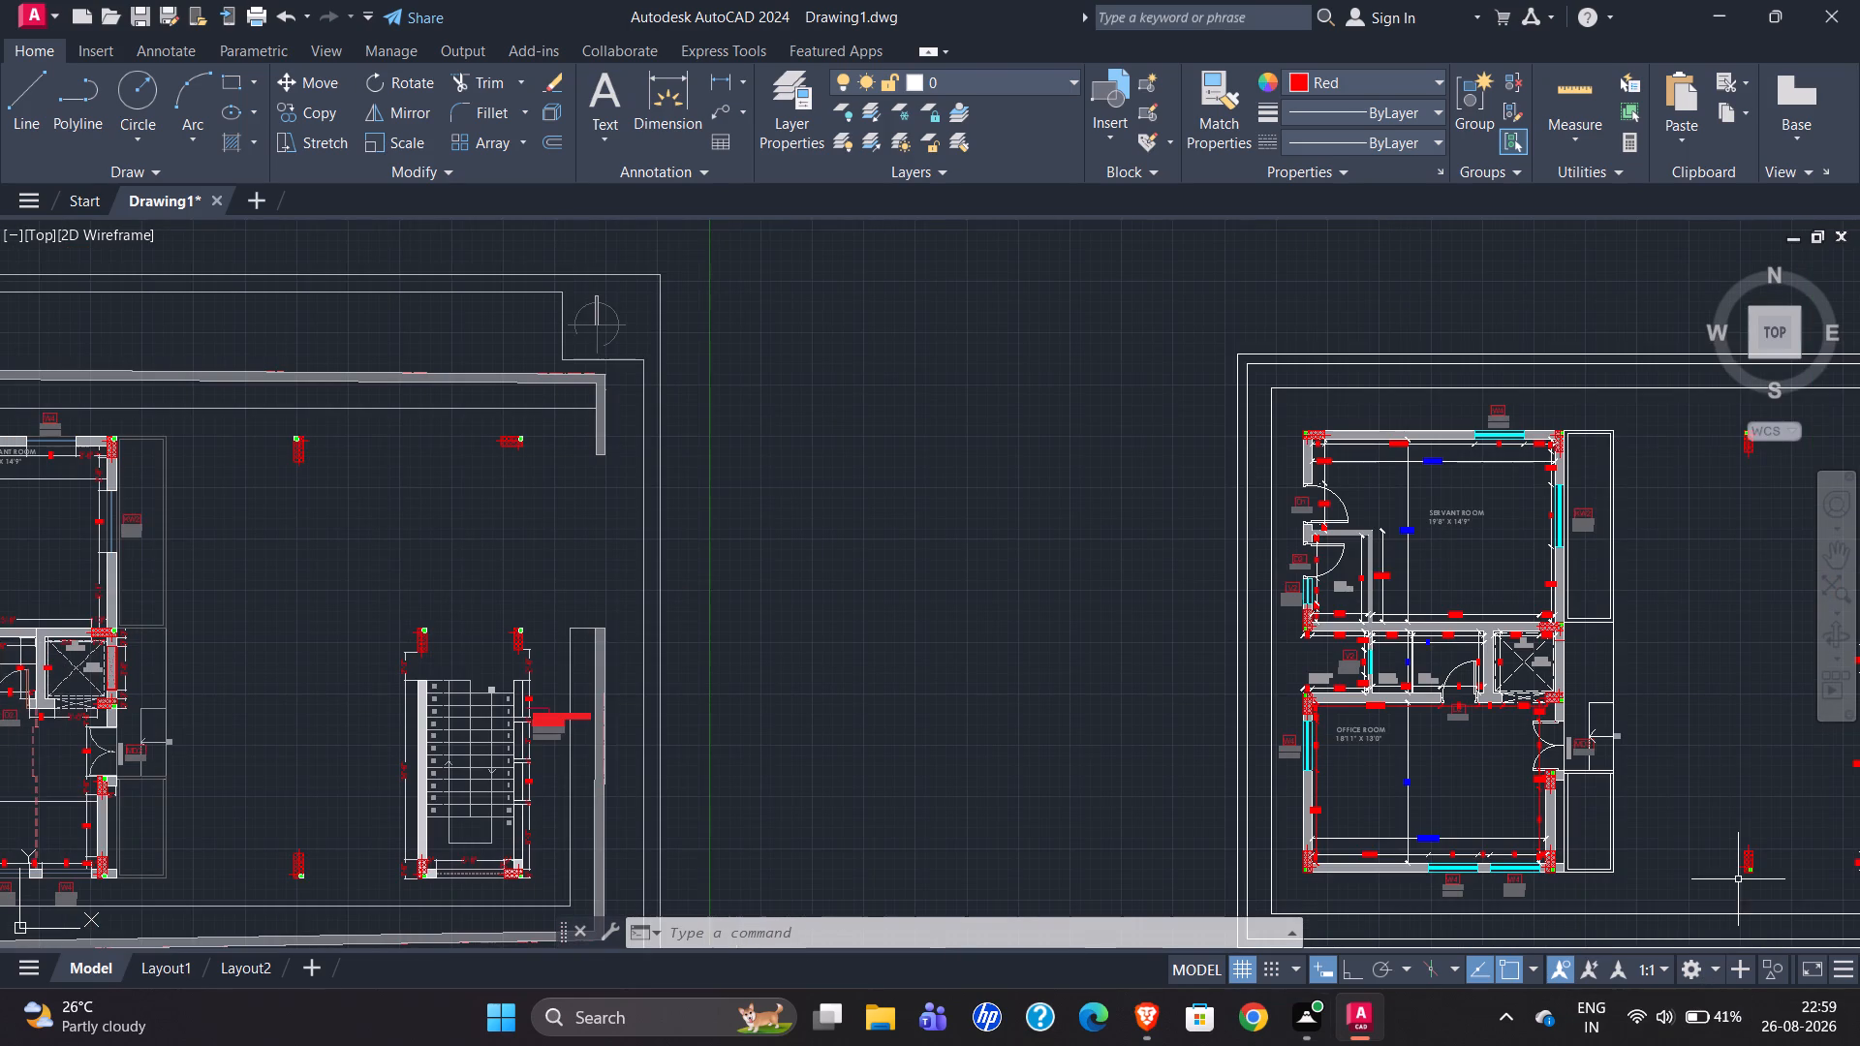
Offset the red line across the lift's outer wall 3'6" downward, towards the lower hatched column.
scroll(1638, 707, up, 4)
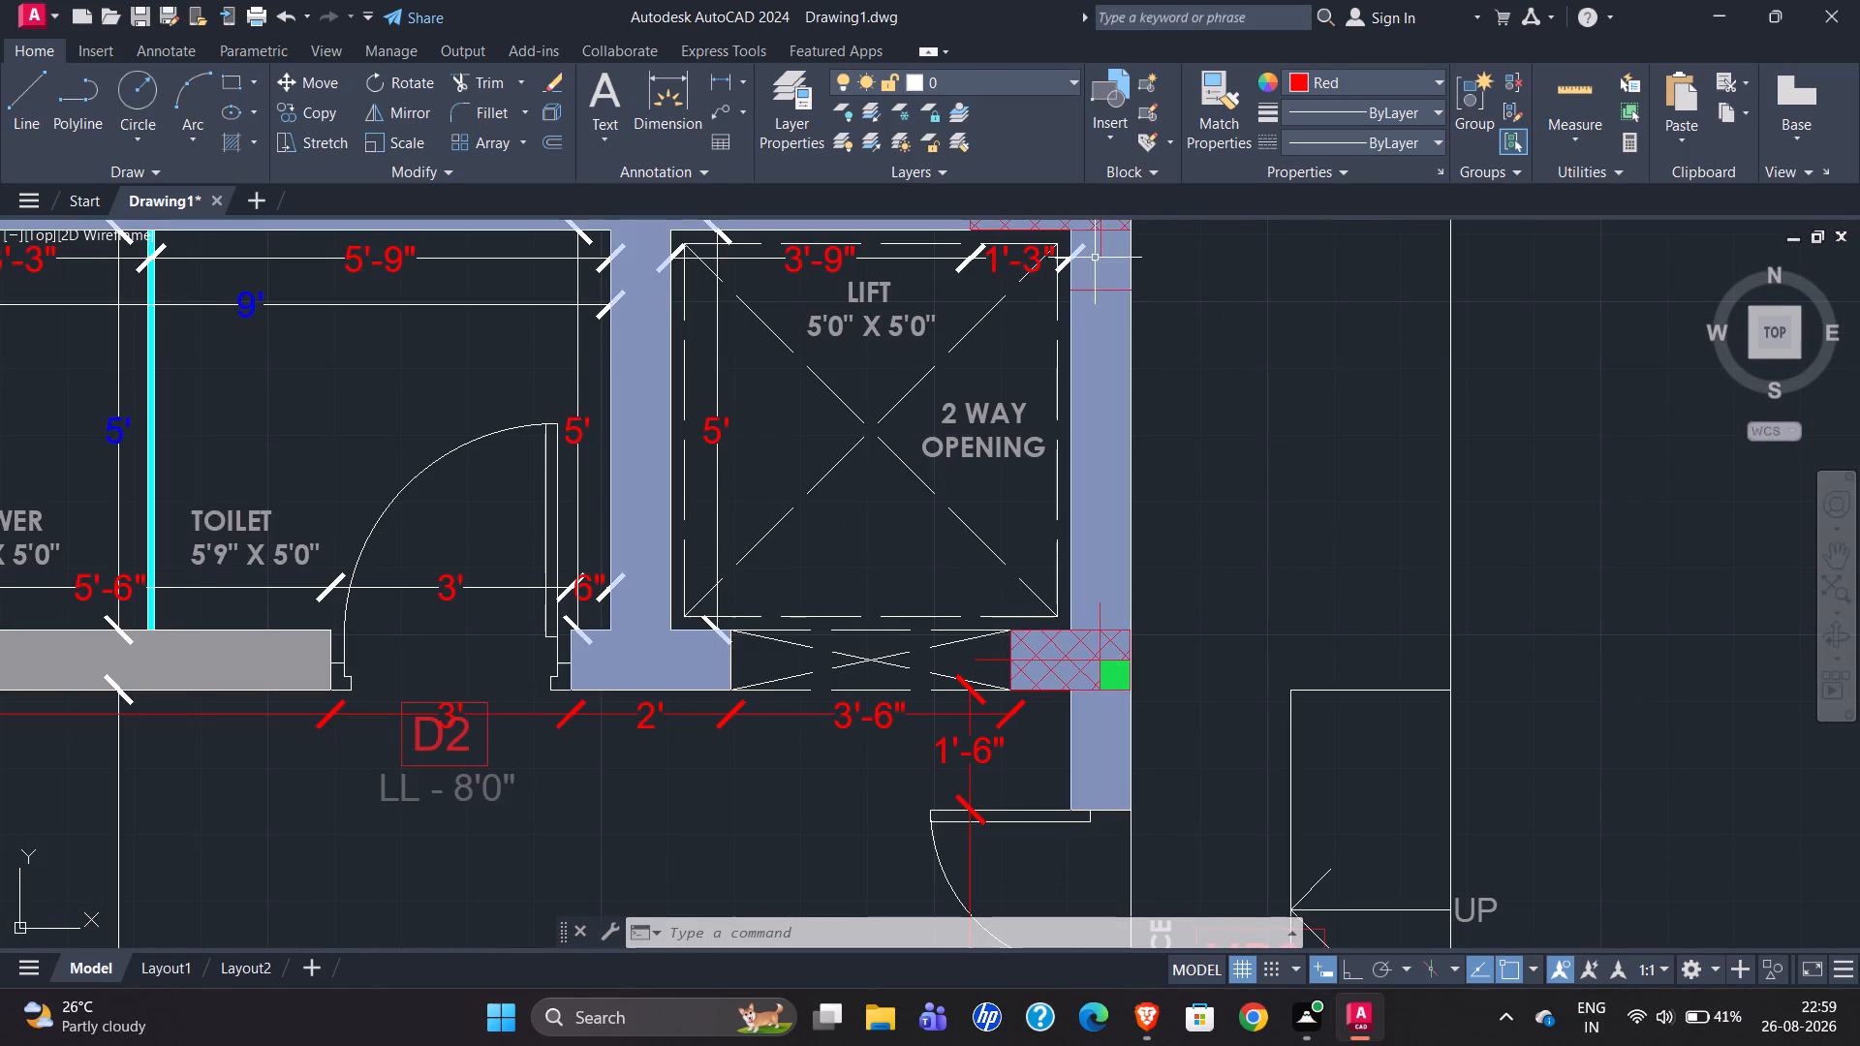
click(1098, 290)
scroll(1125, 283, up, 2)
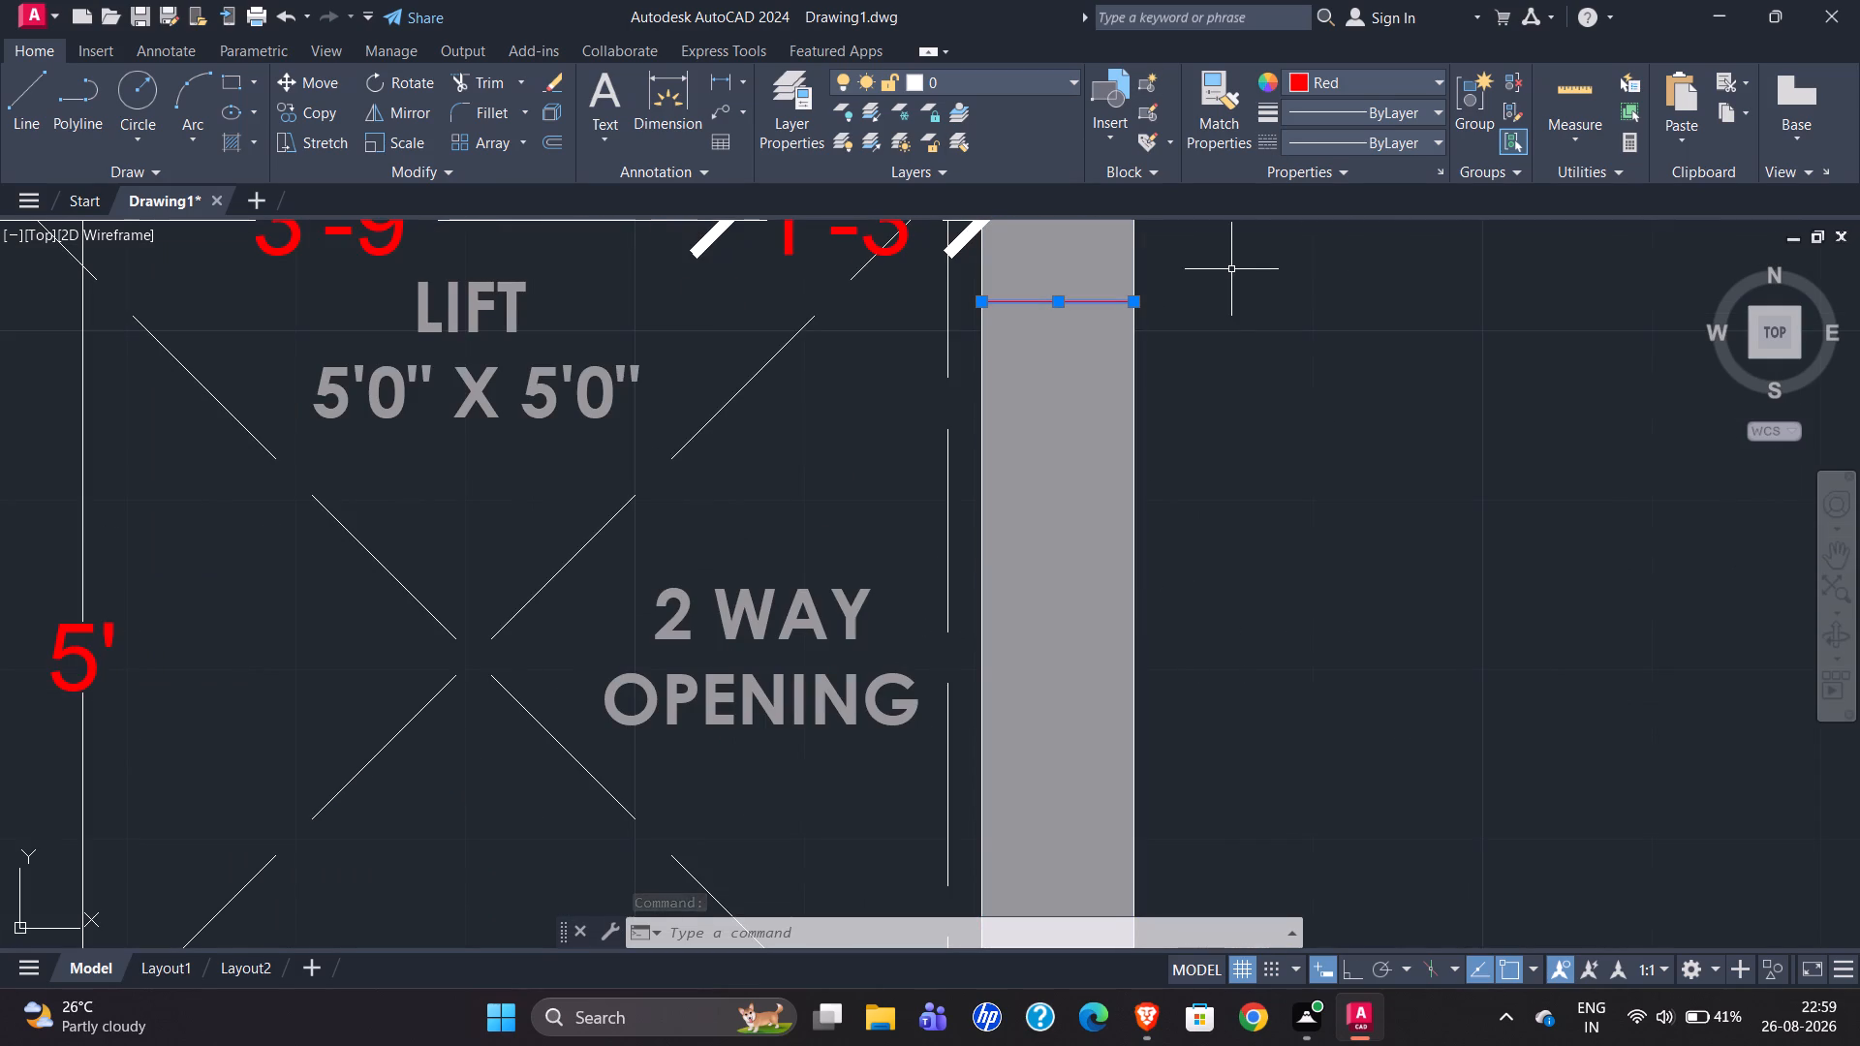
key(o)
key(Return)
key(3)
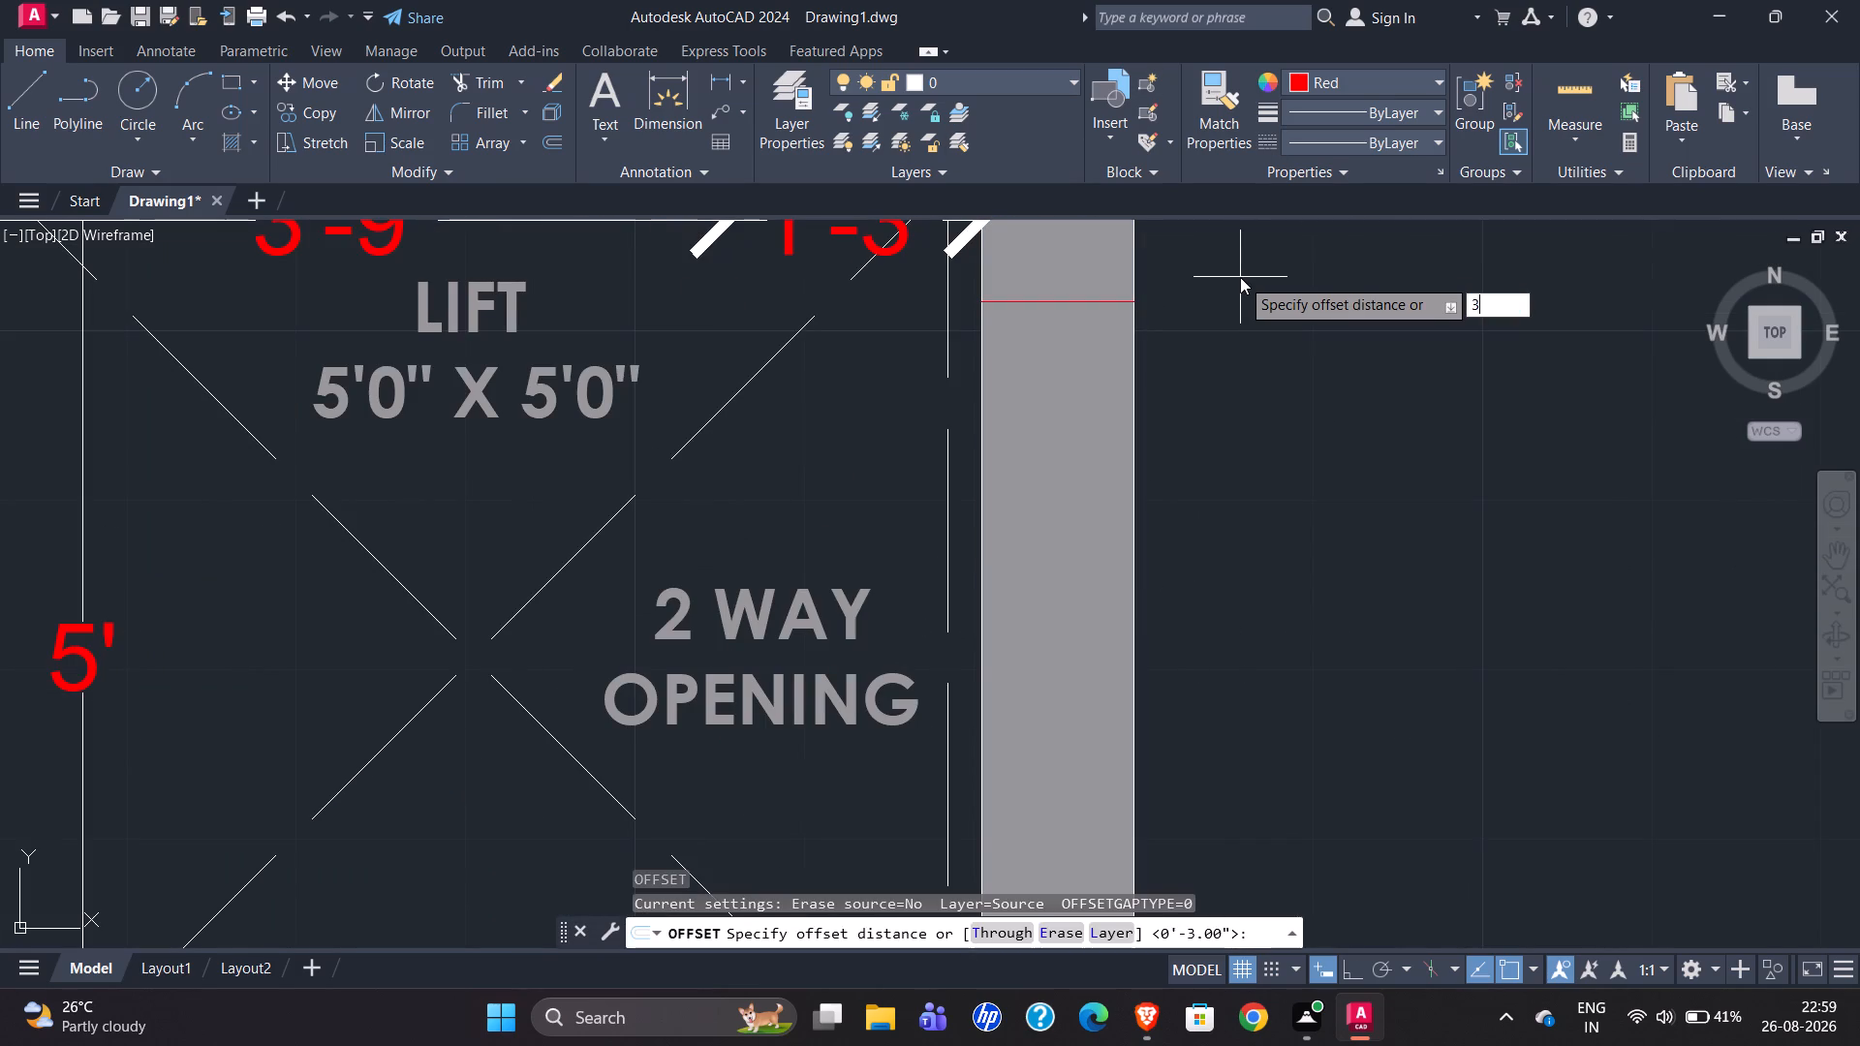
text('6")
key(Return)
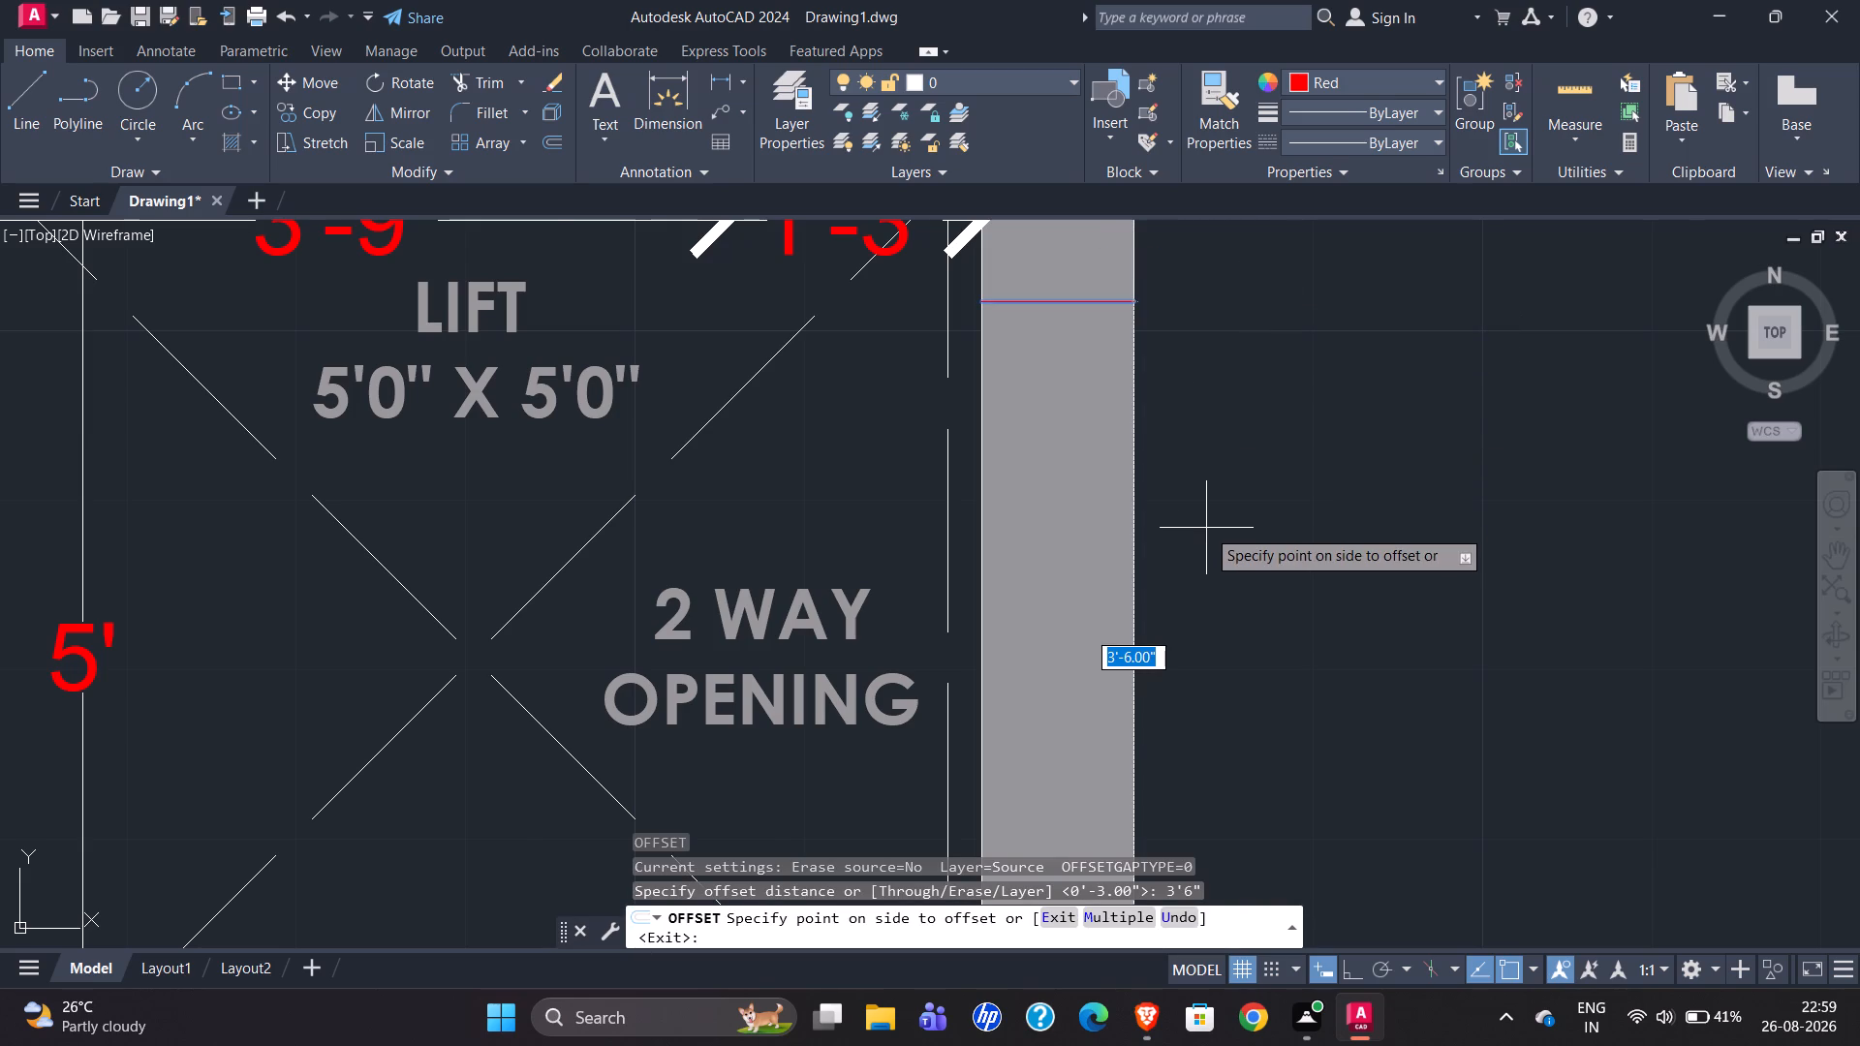
scroll(1202, 505, down, 3)
click(1226, 584)
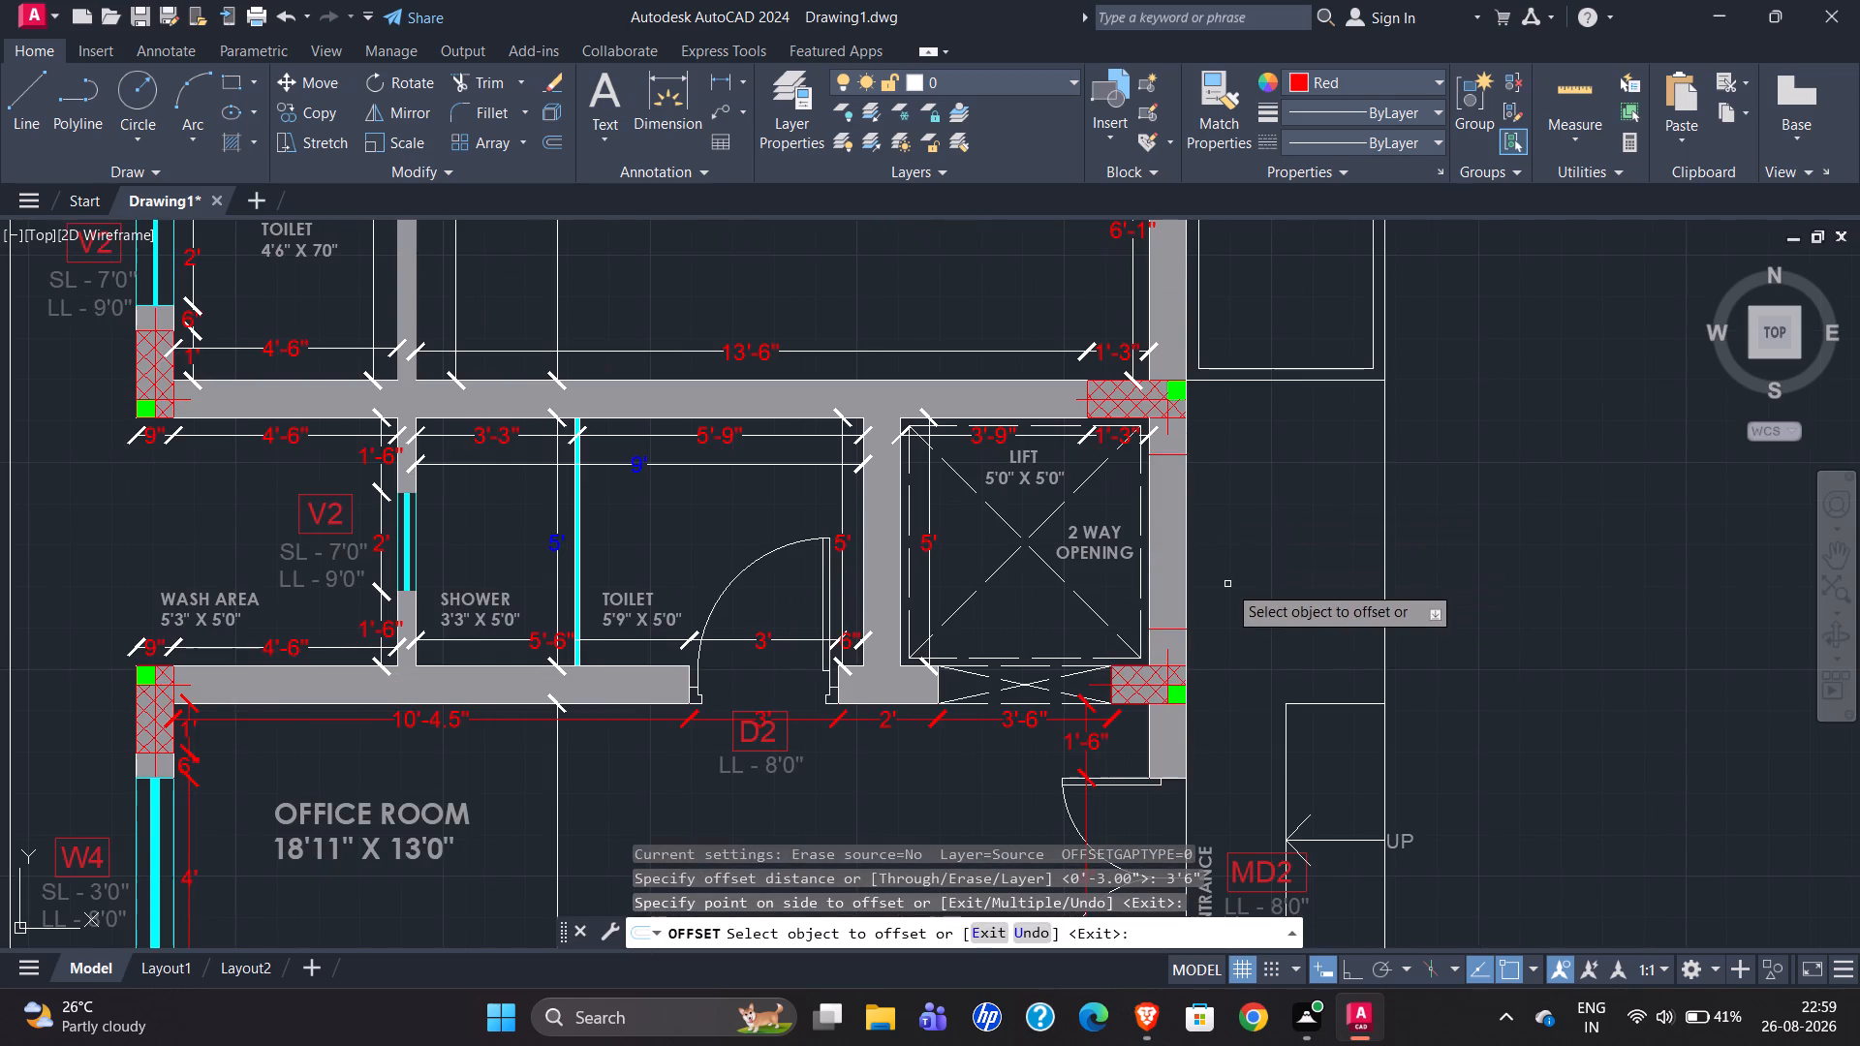
key(Escape)
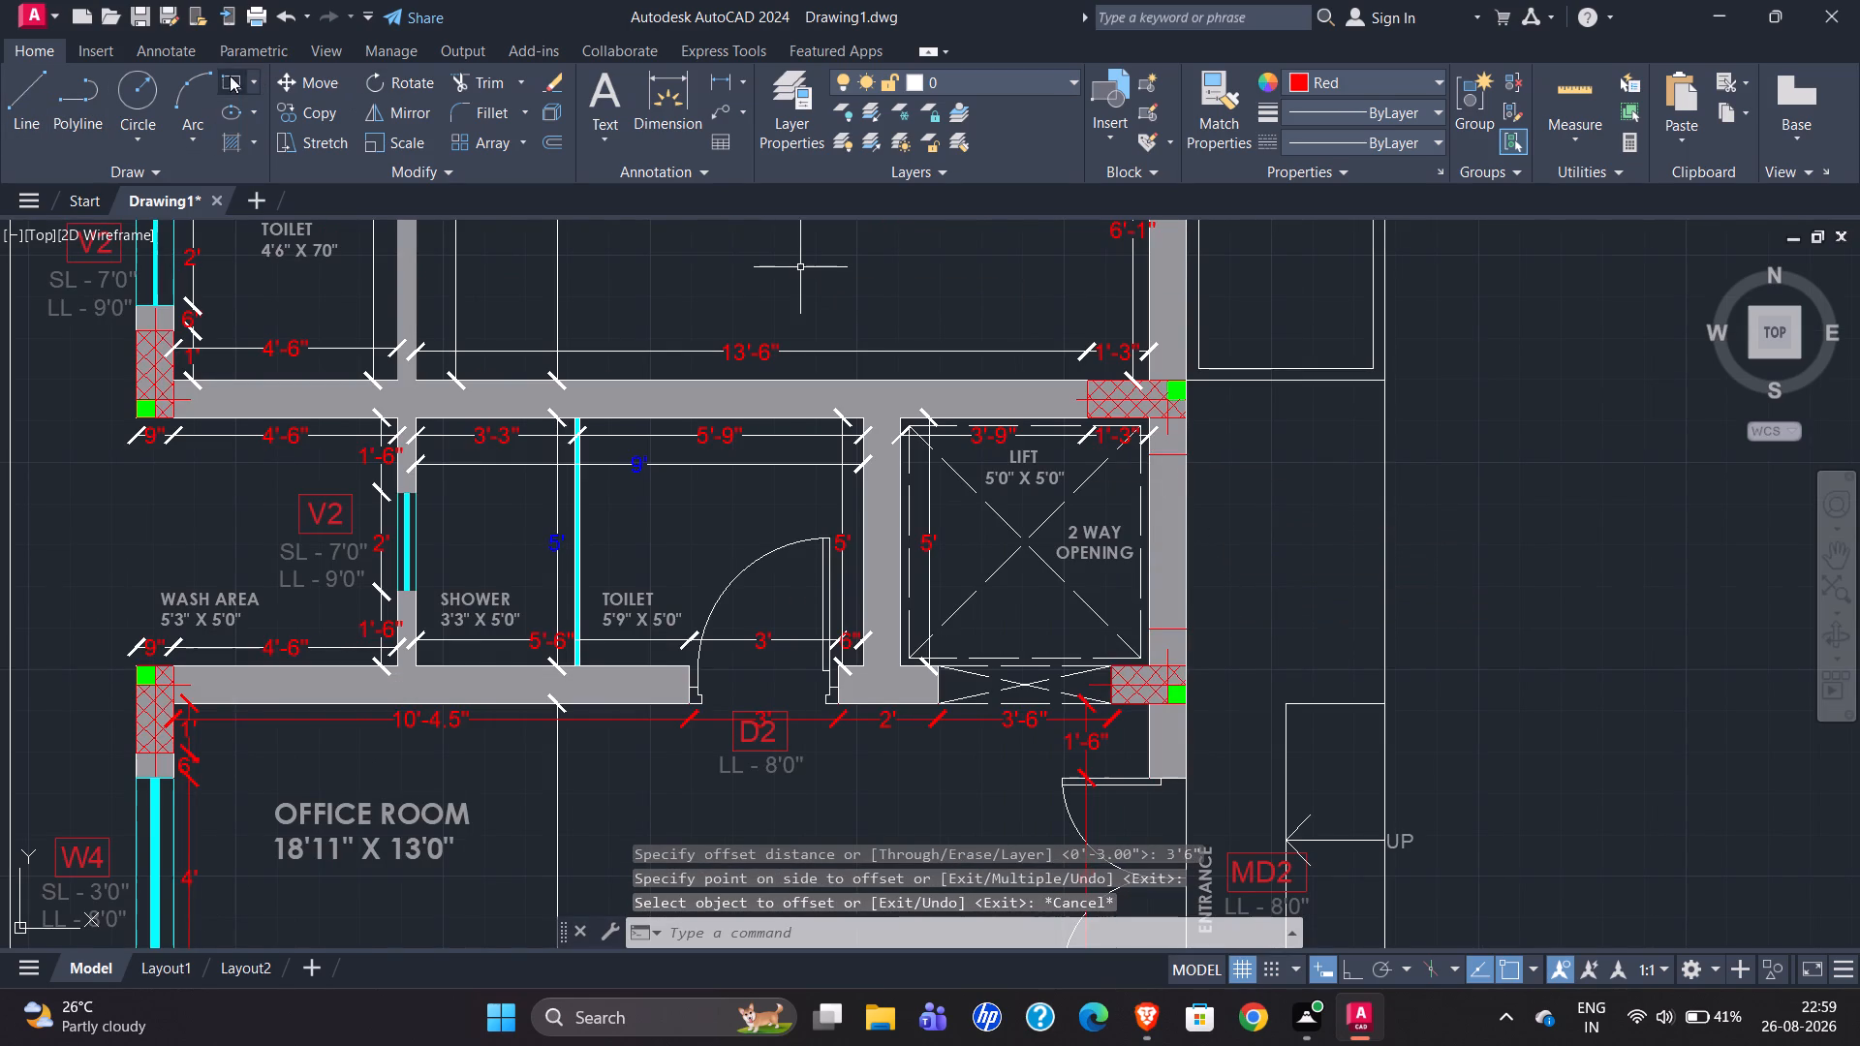
Draw a red 9" by 3'-6" rectangle with 0.60 mm lineweight between the two red lines in the lift's outer wall.
click(235, 79)
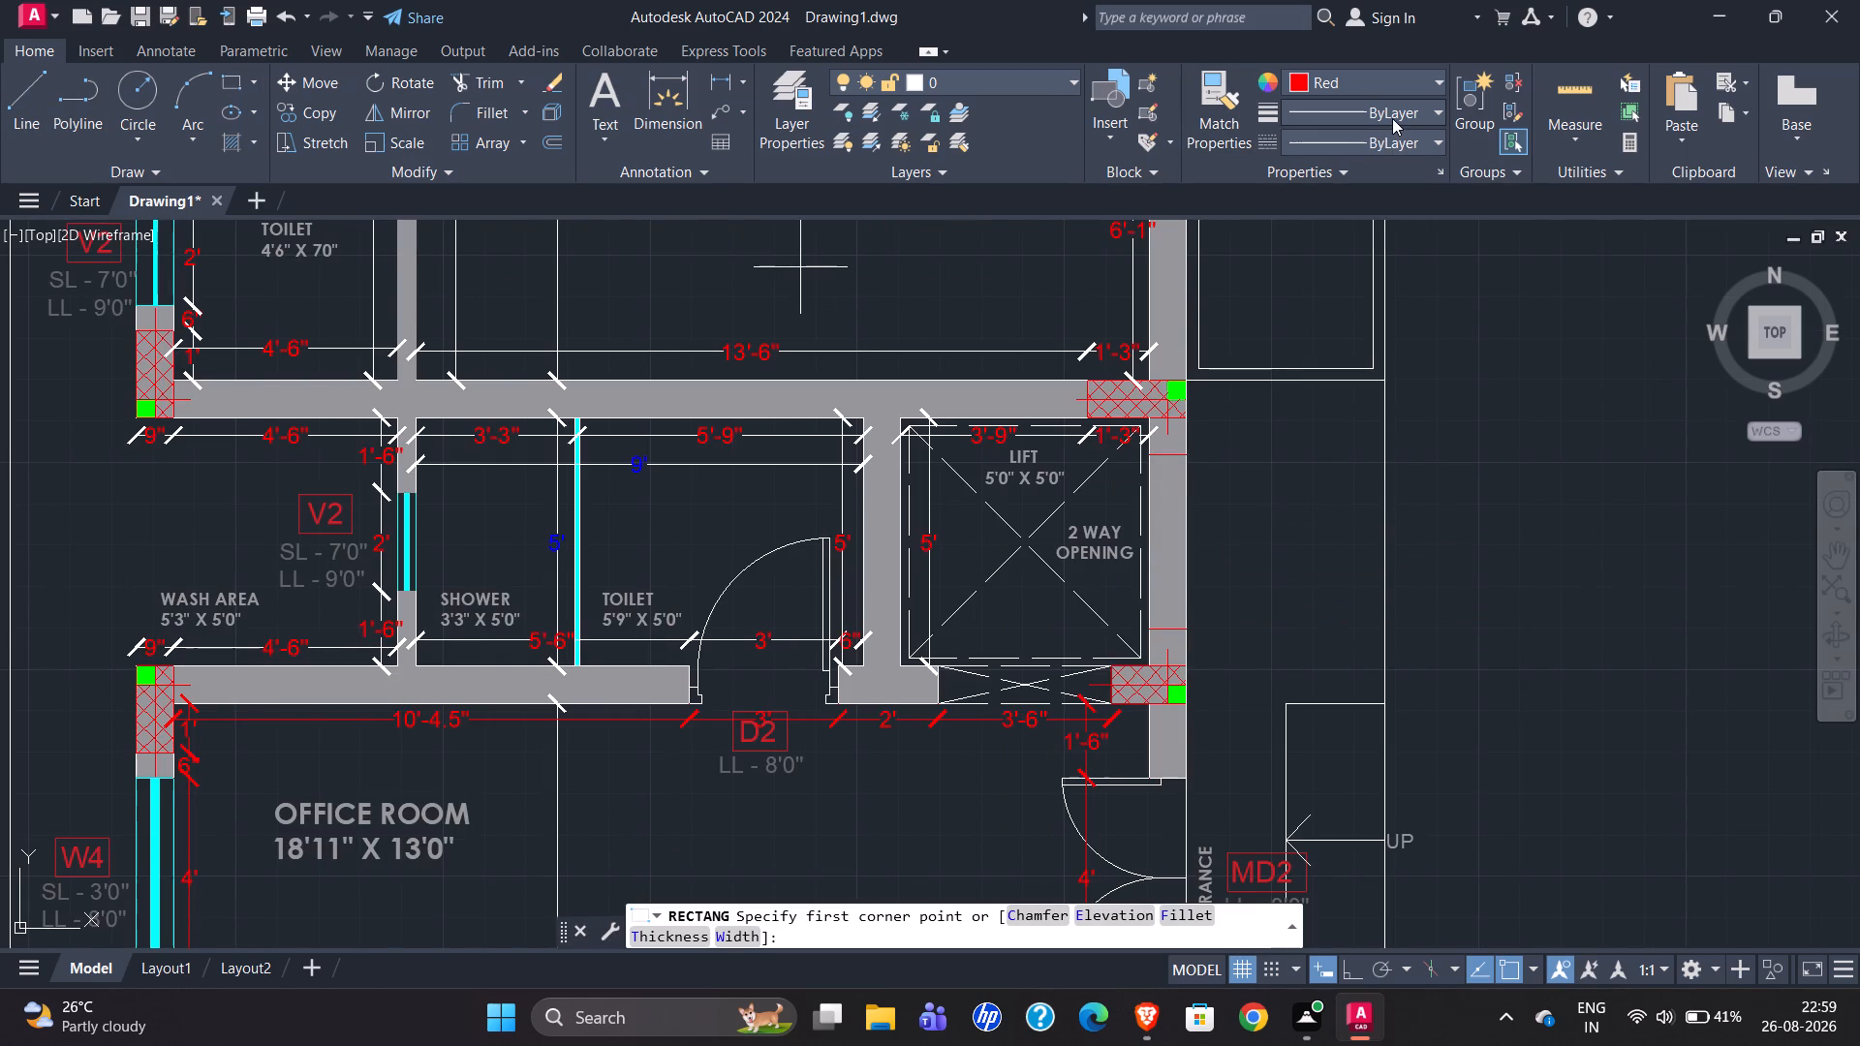
click(1392, 115)
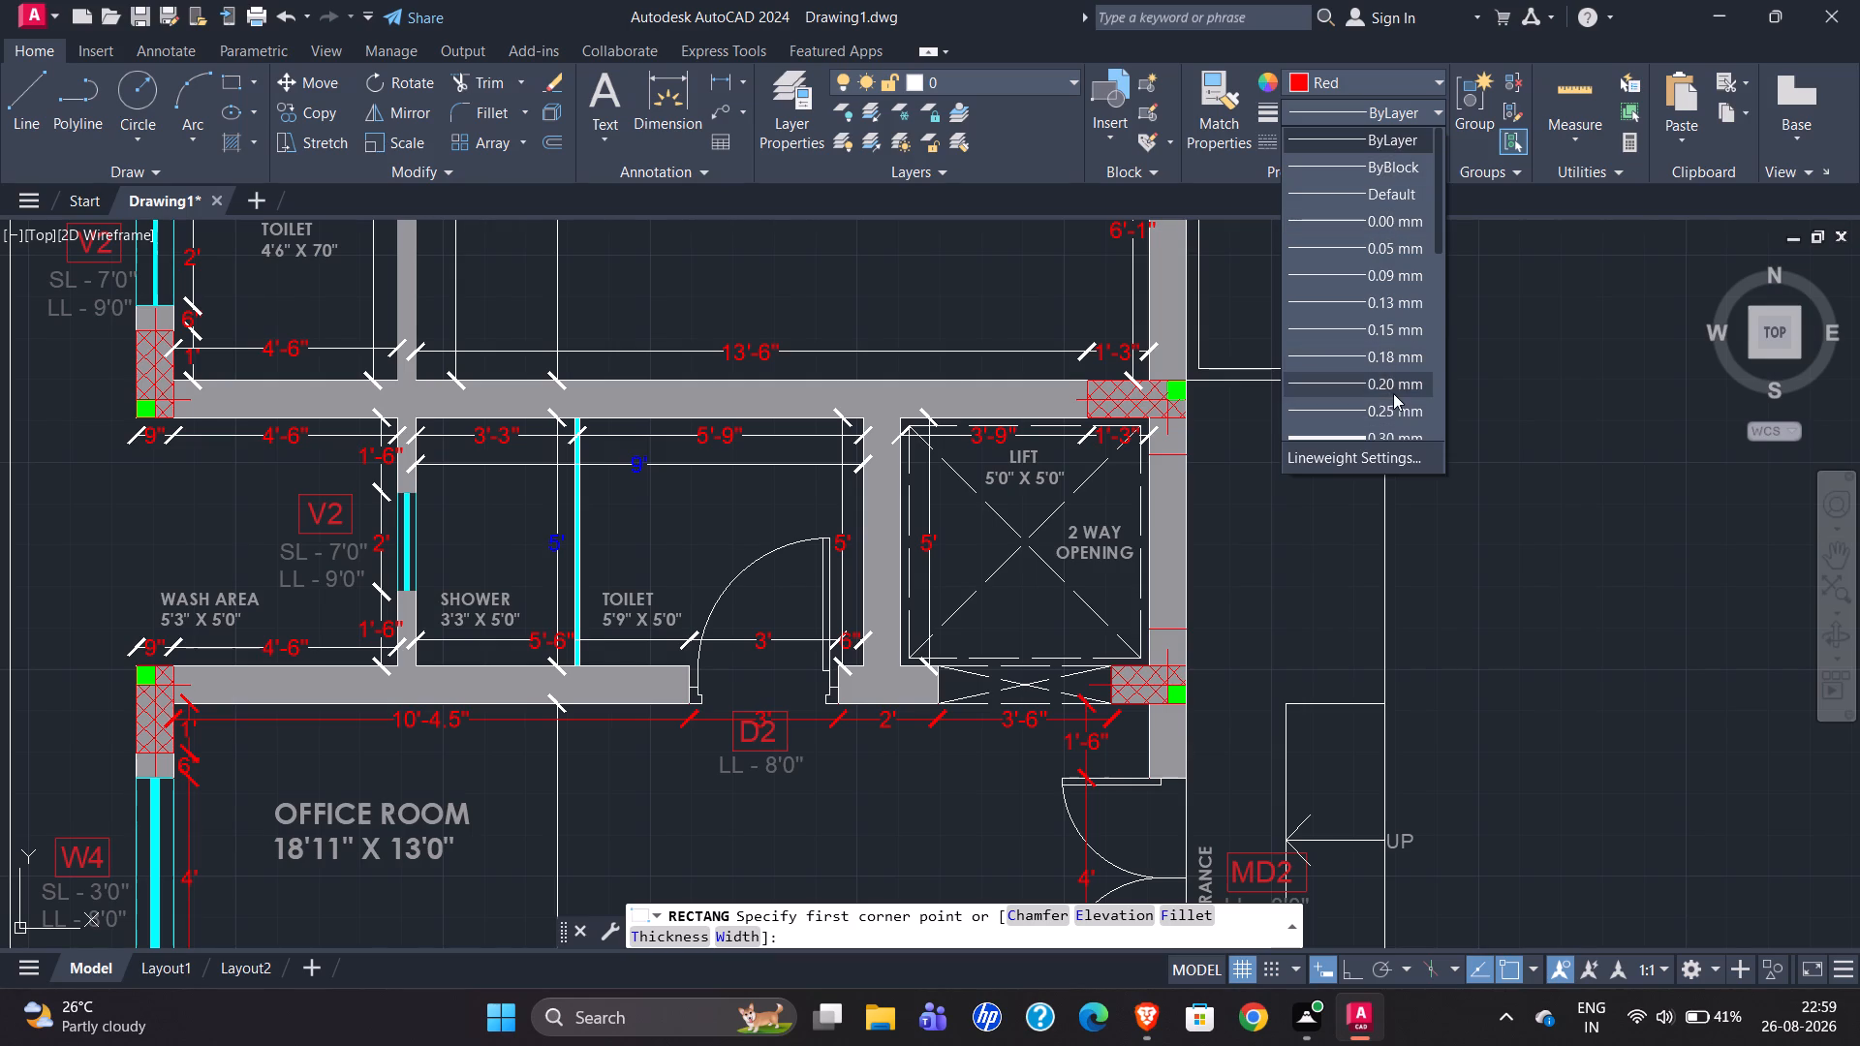
scroll(1387, 378, down, 3)
scroll(1386, 376, up, 1)
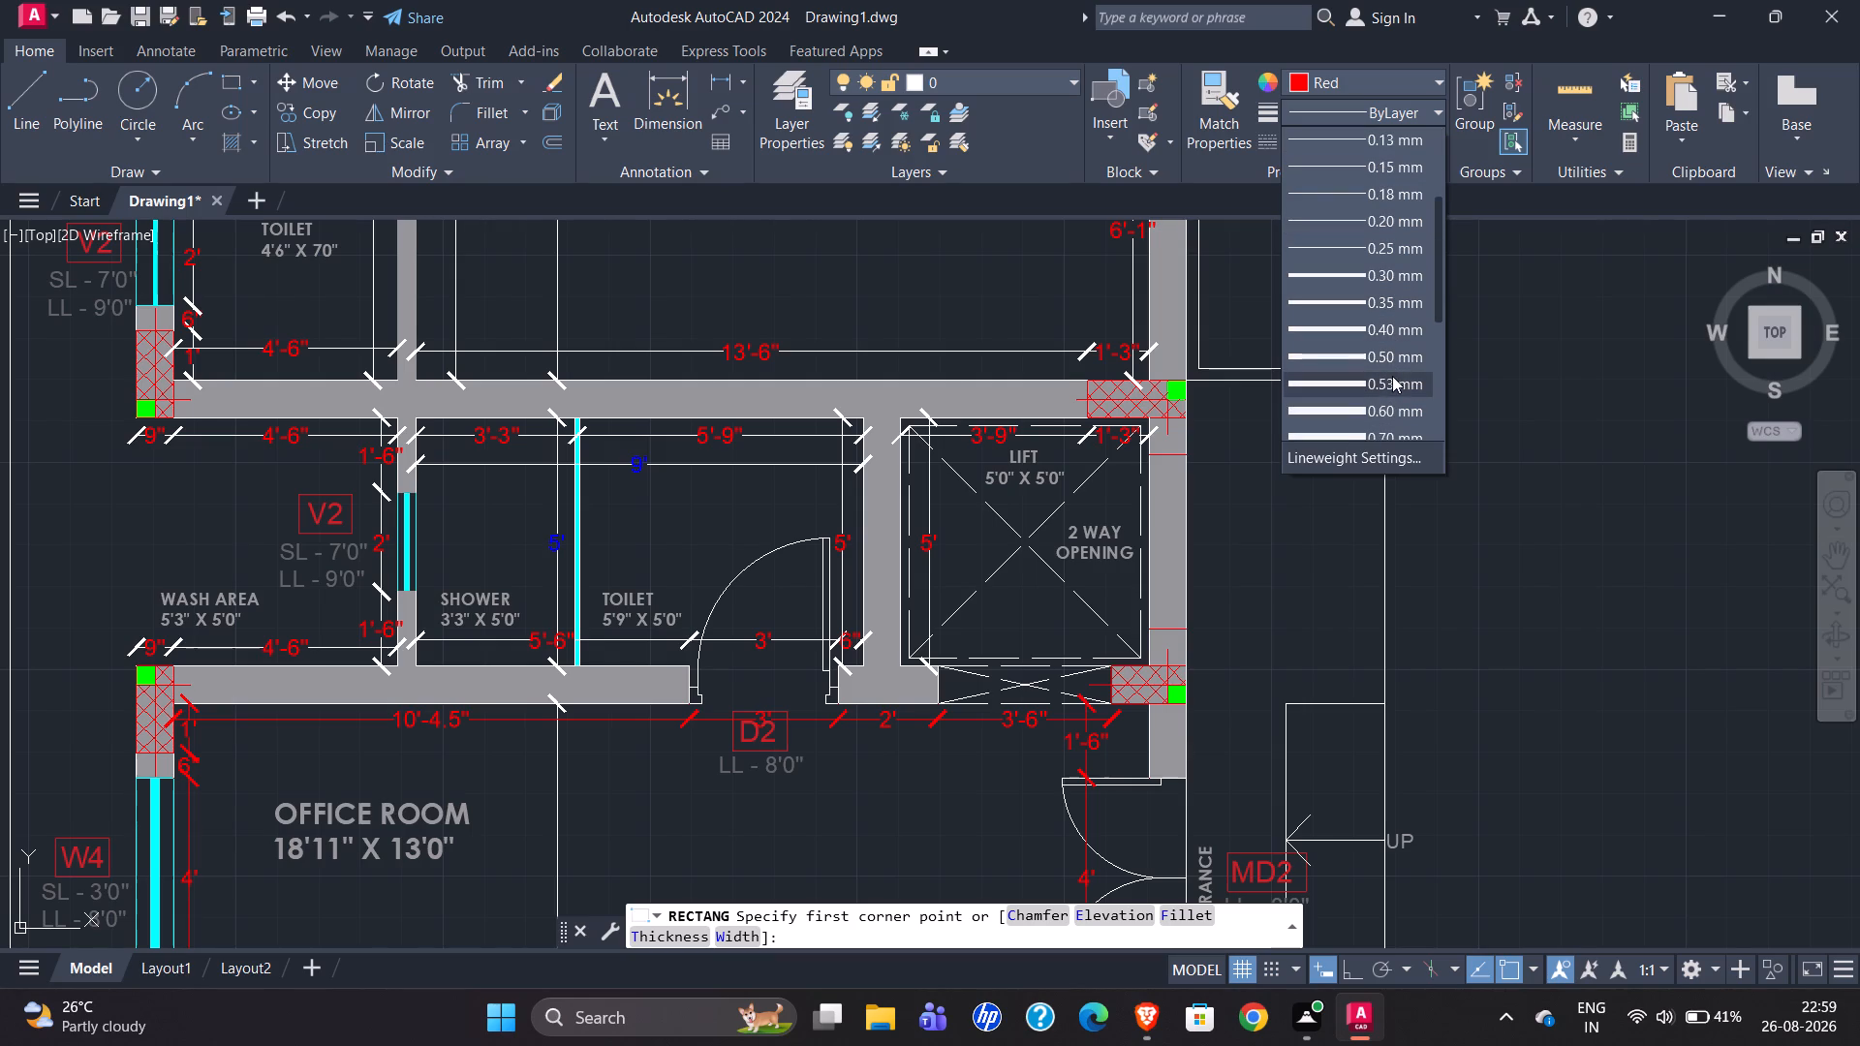
click(1395, 403)
scroll(1185, 624, up, 2)
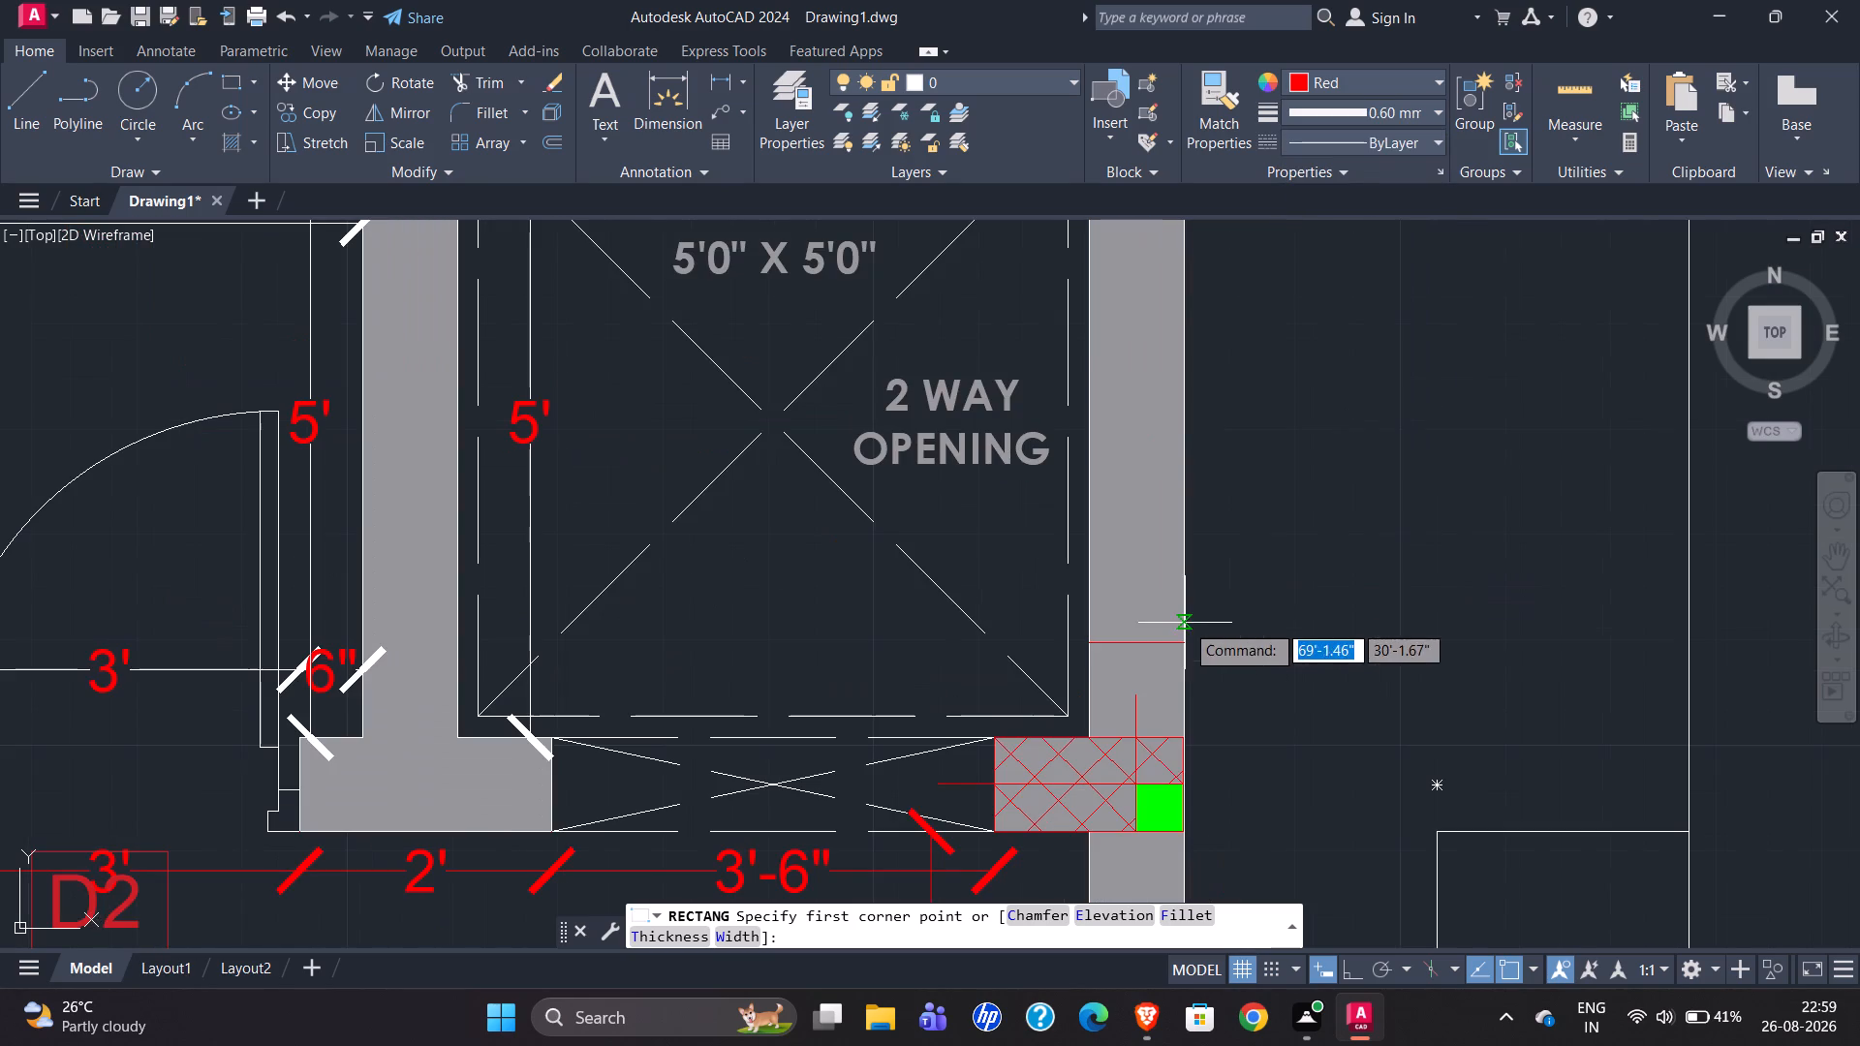
click(1090, 644)
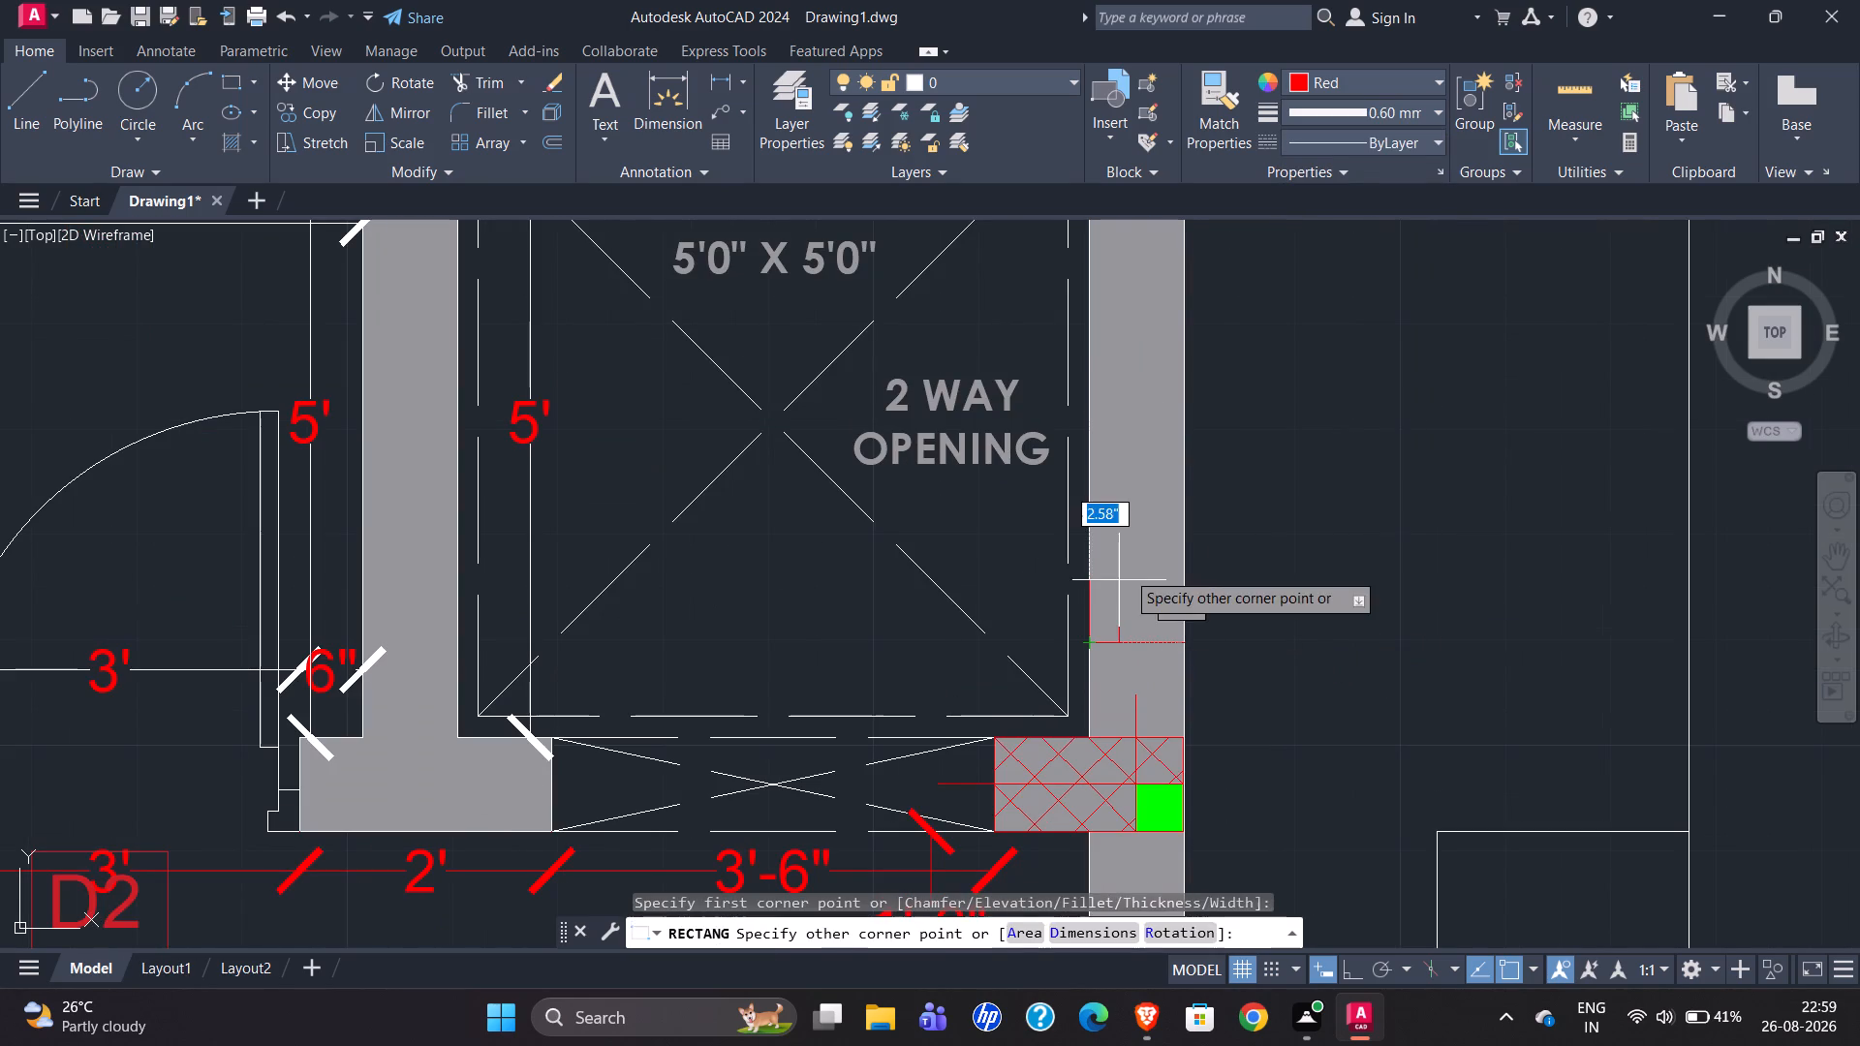
scroll(1167, 474, down, 1)
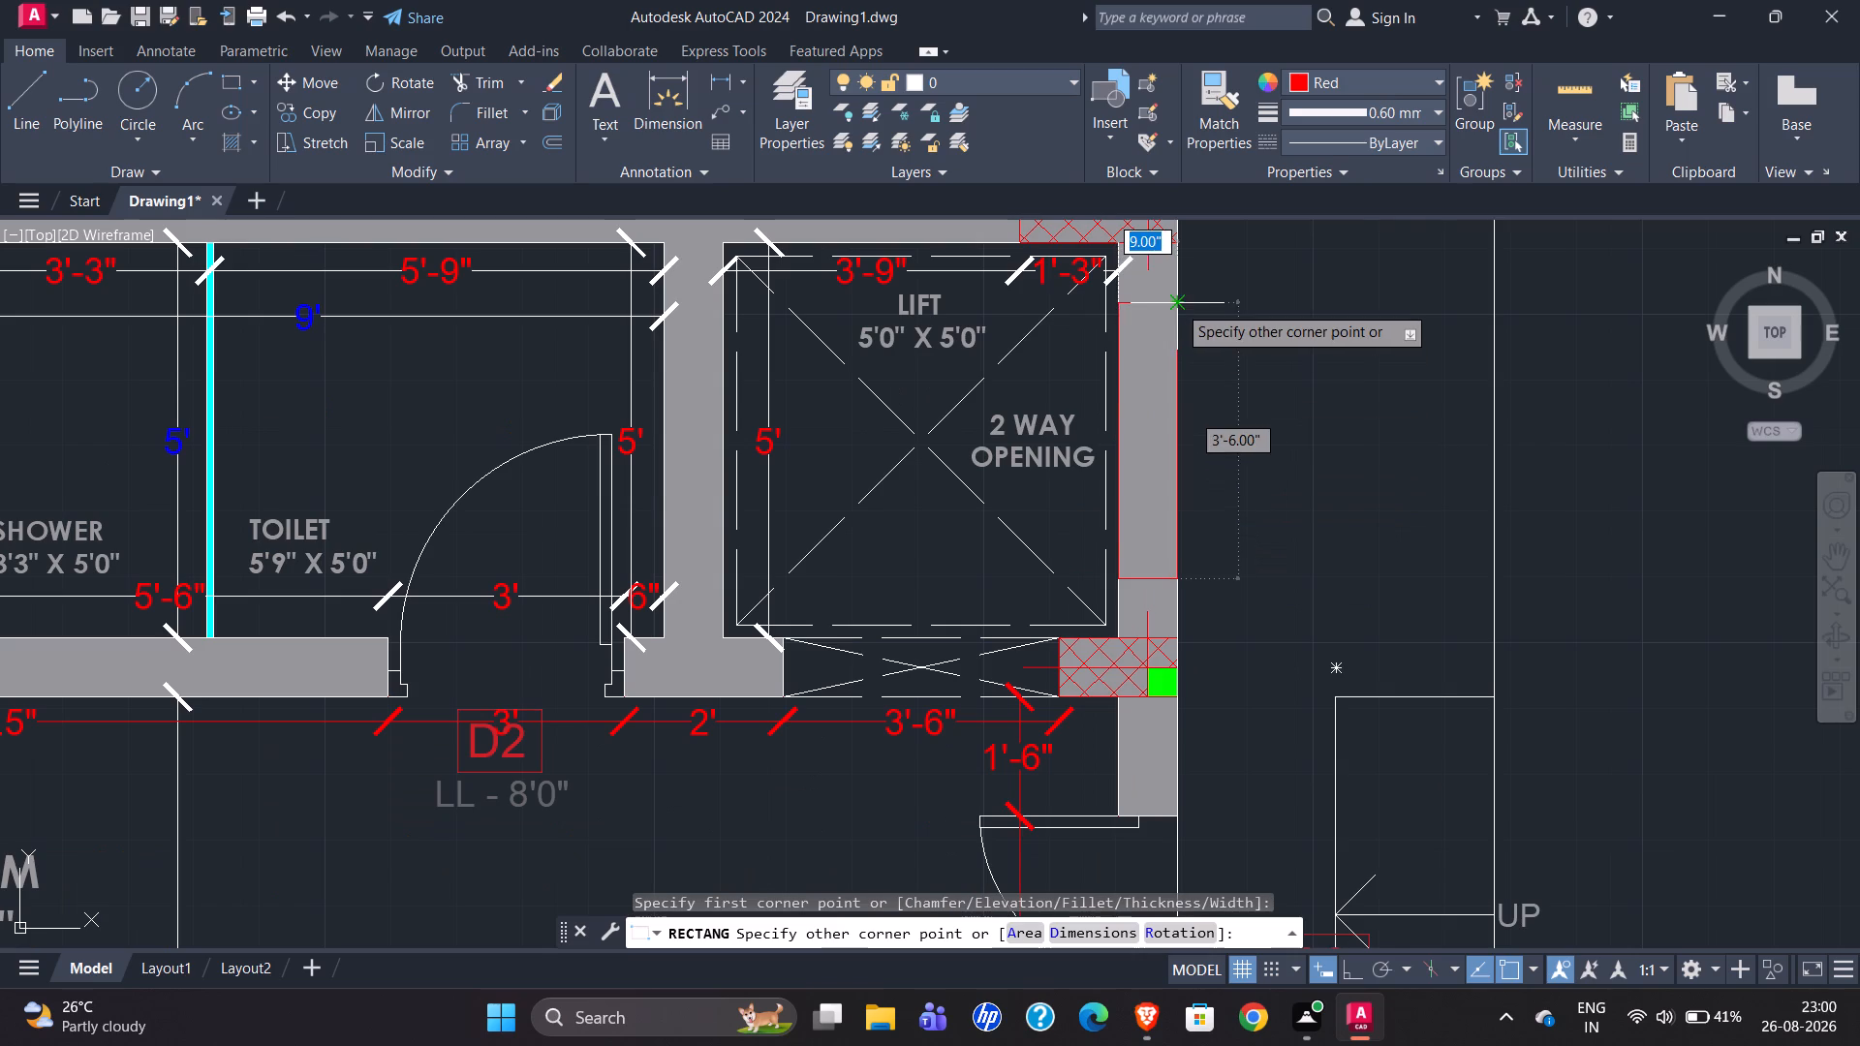
click(1177, 304)
Set the lineweight of the red rectangle in the lift's outer wall to 2.11 mm.
click(1176, 371)
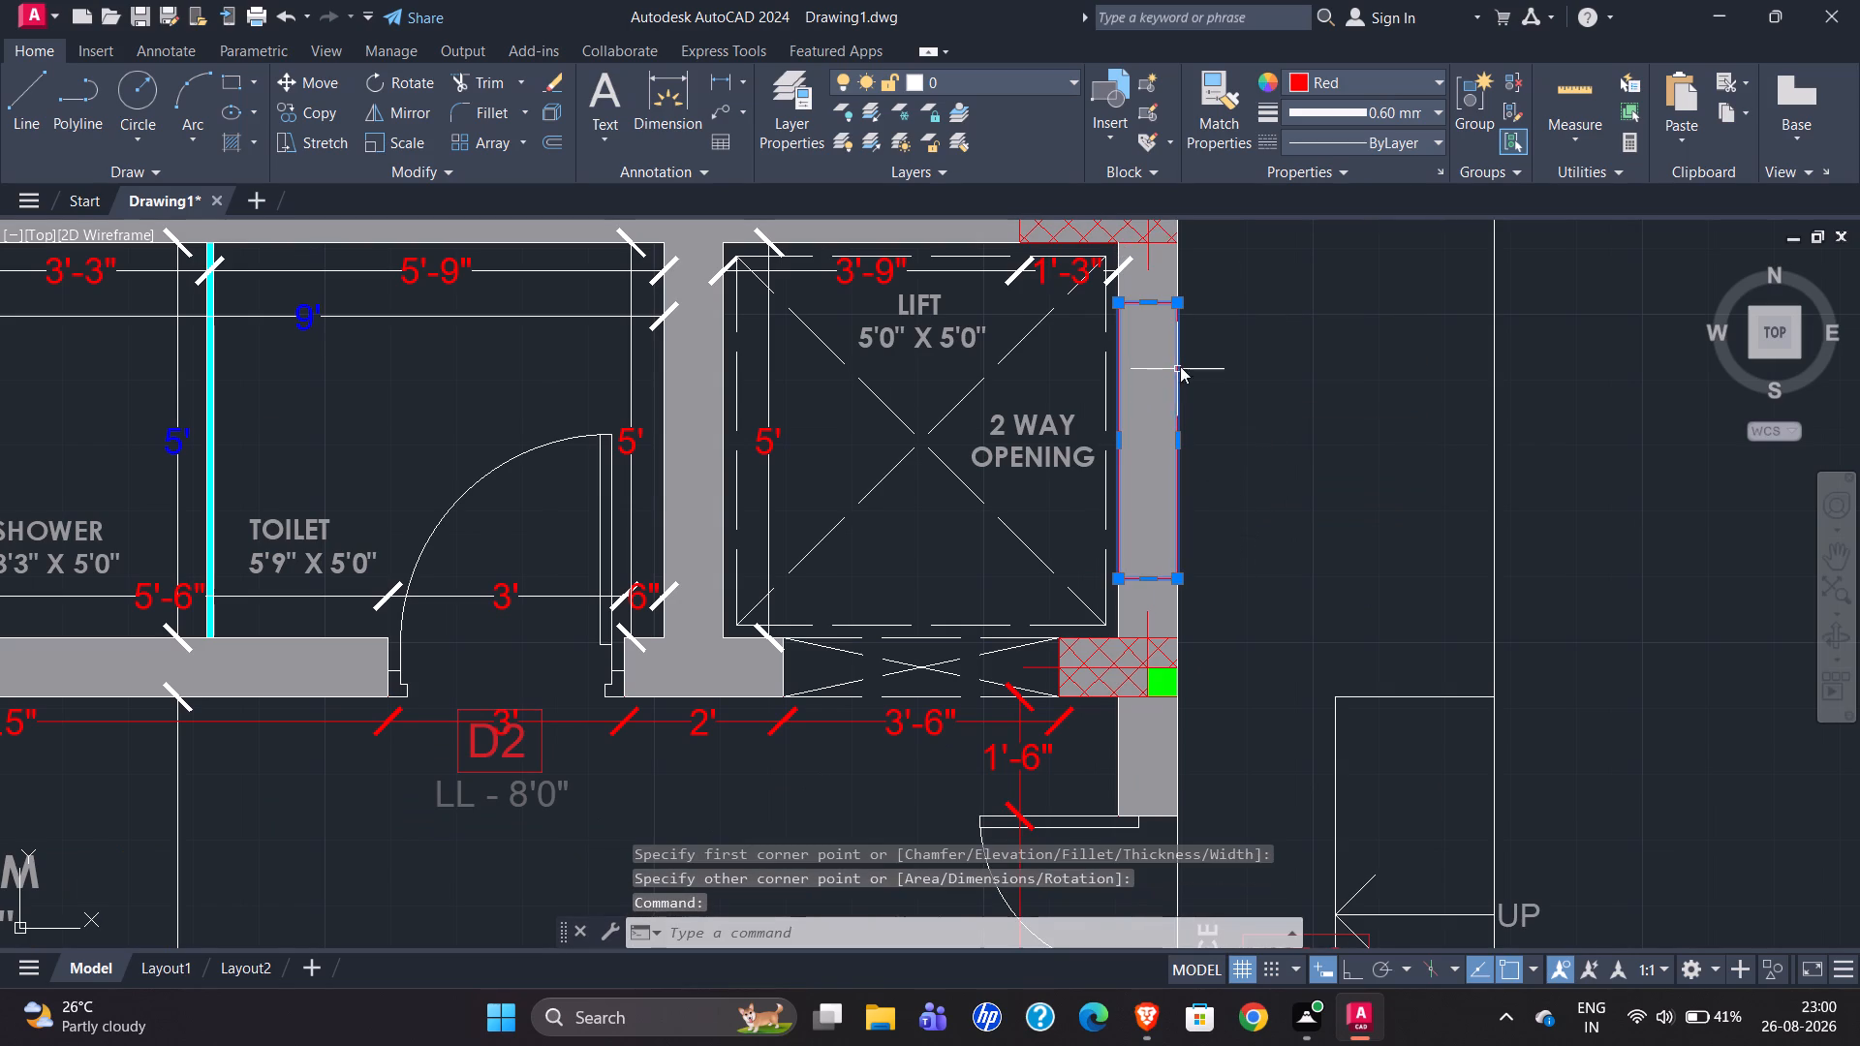
click(1383, 106)
scroll(1334, 362, down, 2)
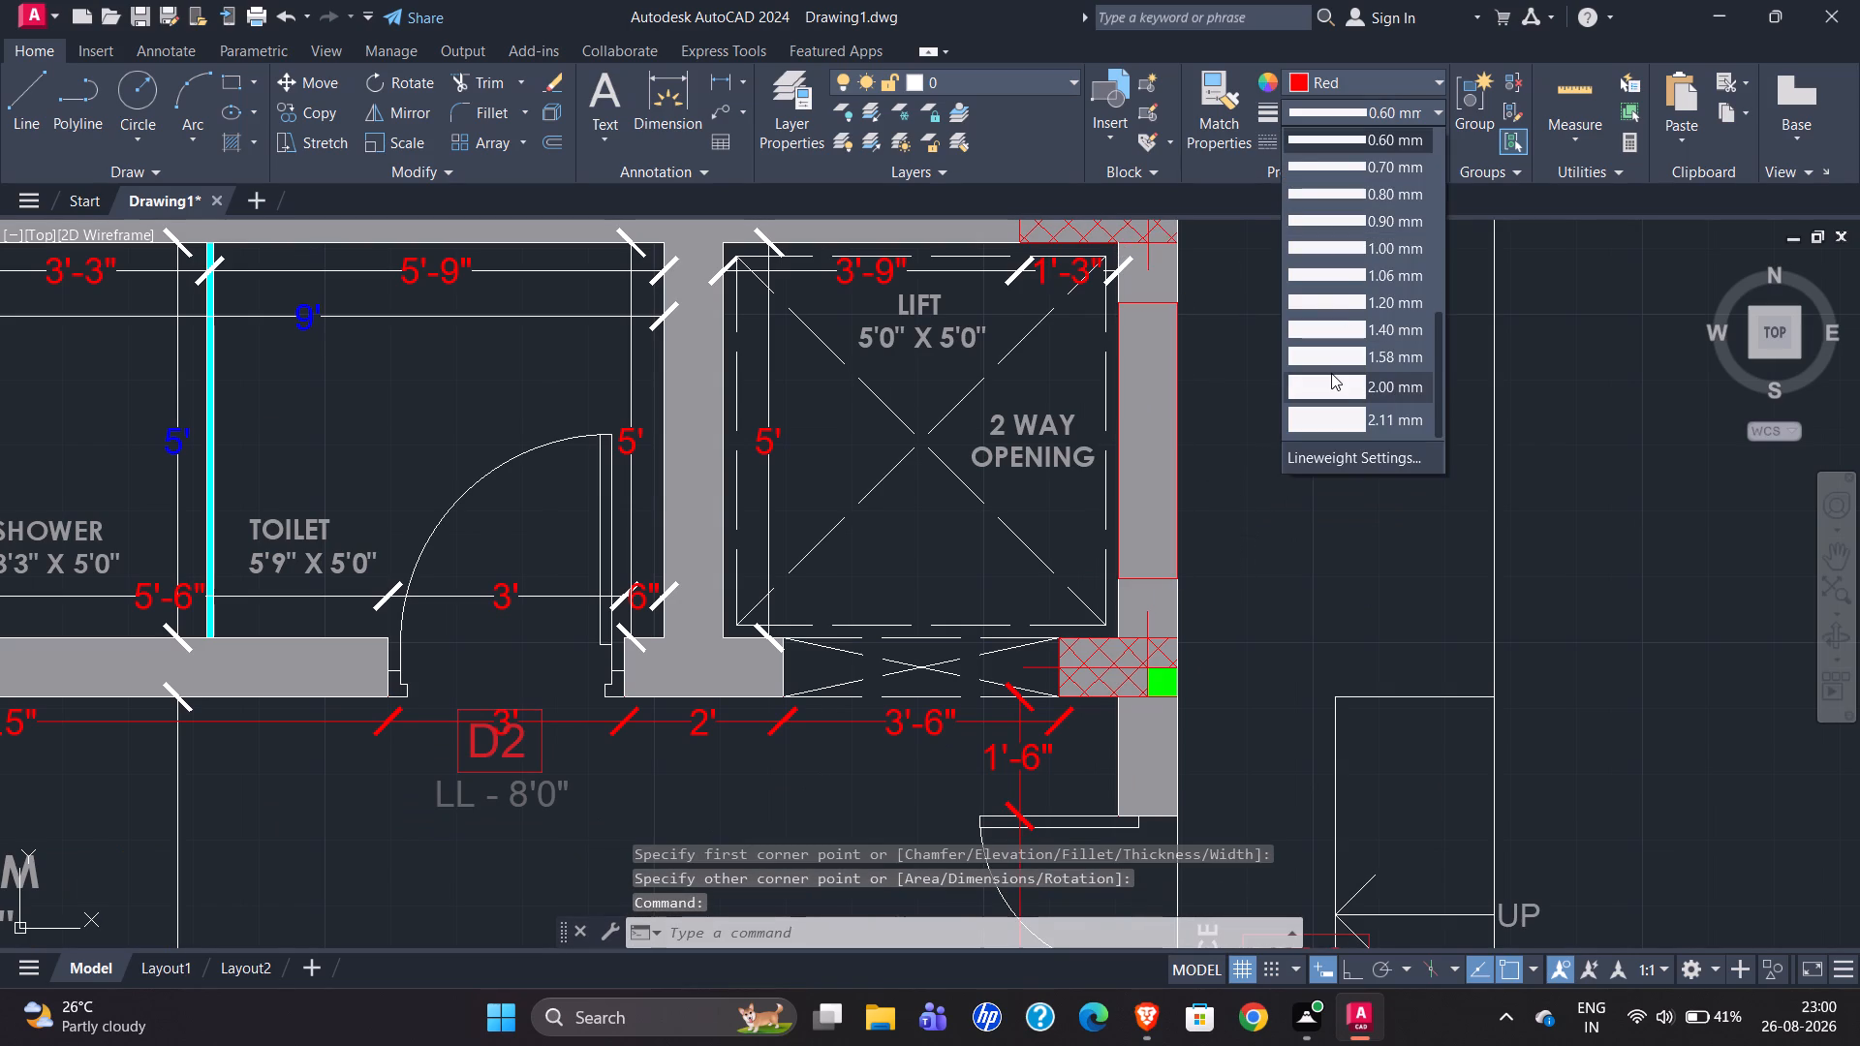
scroll(1331, 373, down, 4)
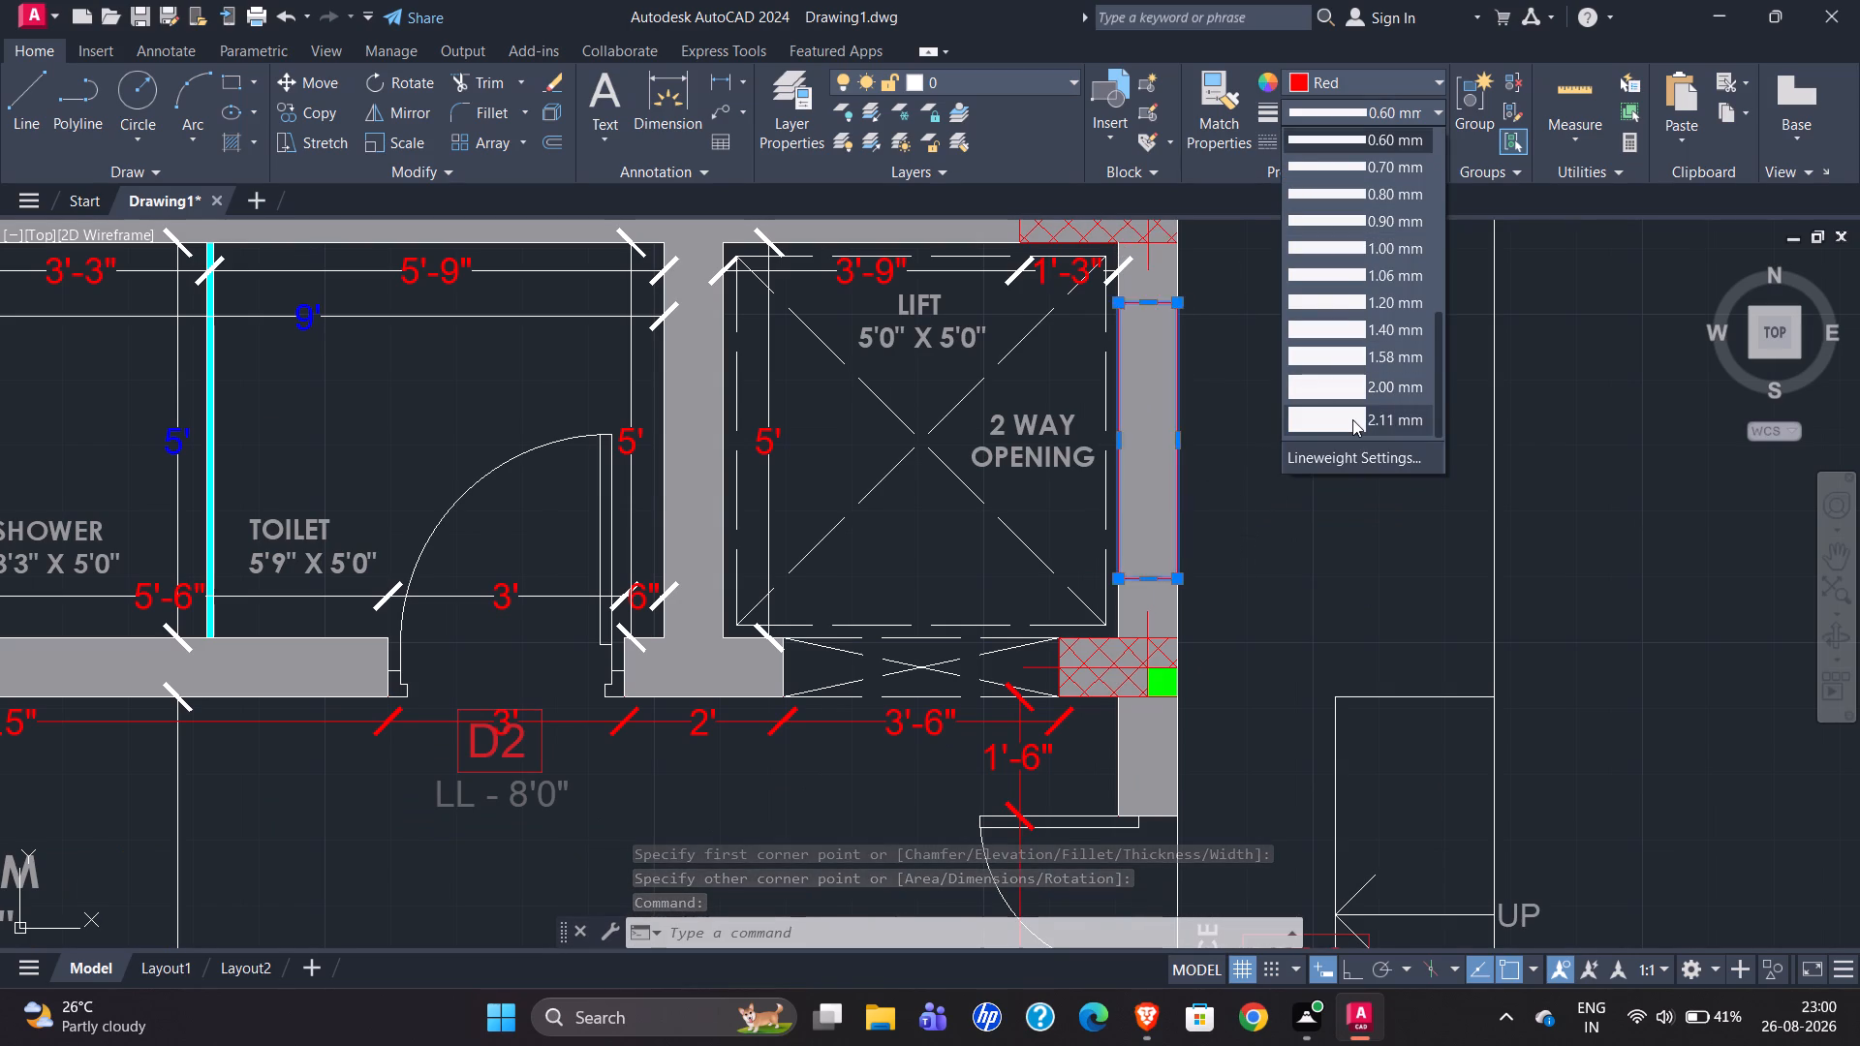
scroll(1349, 389, down, 4)
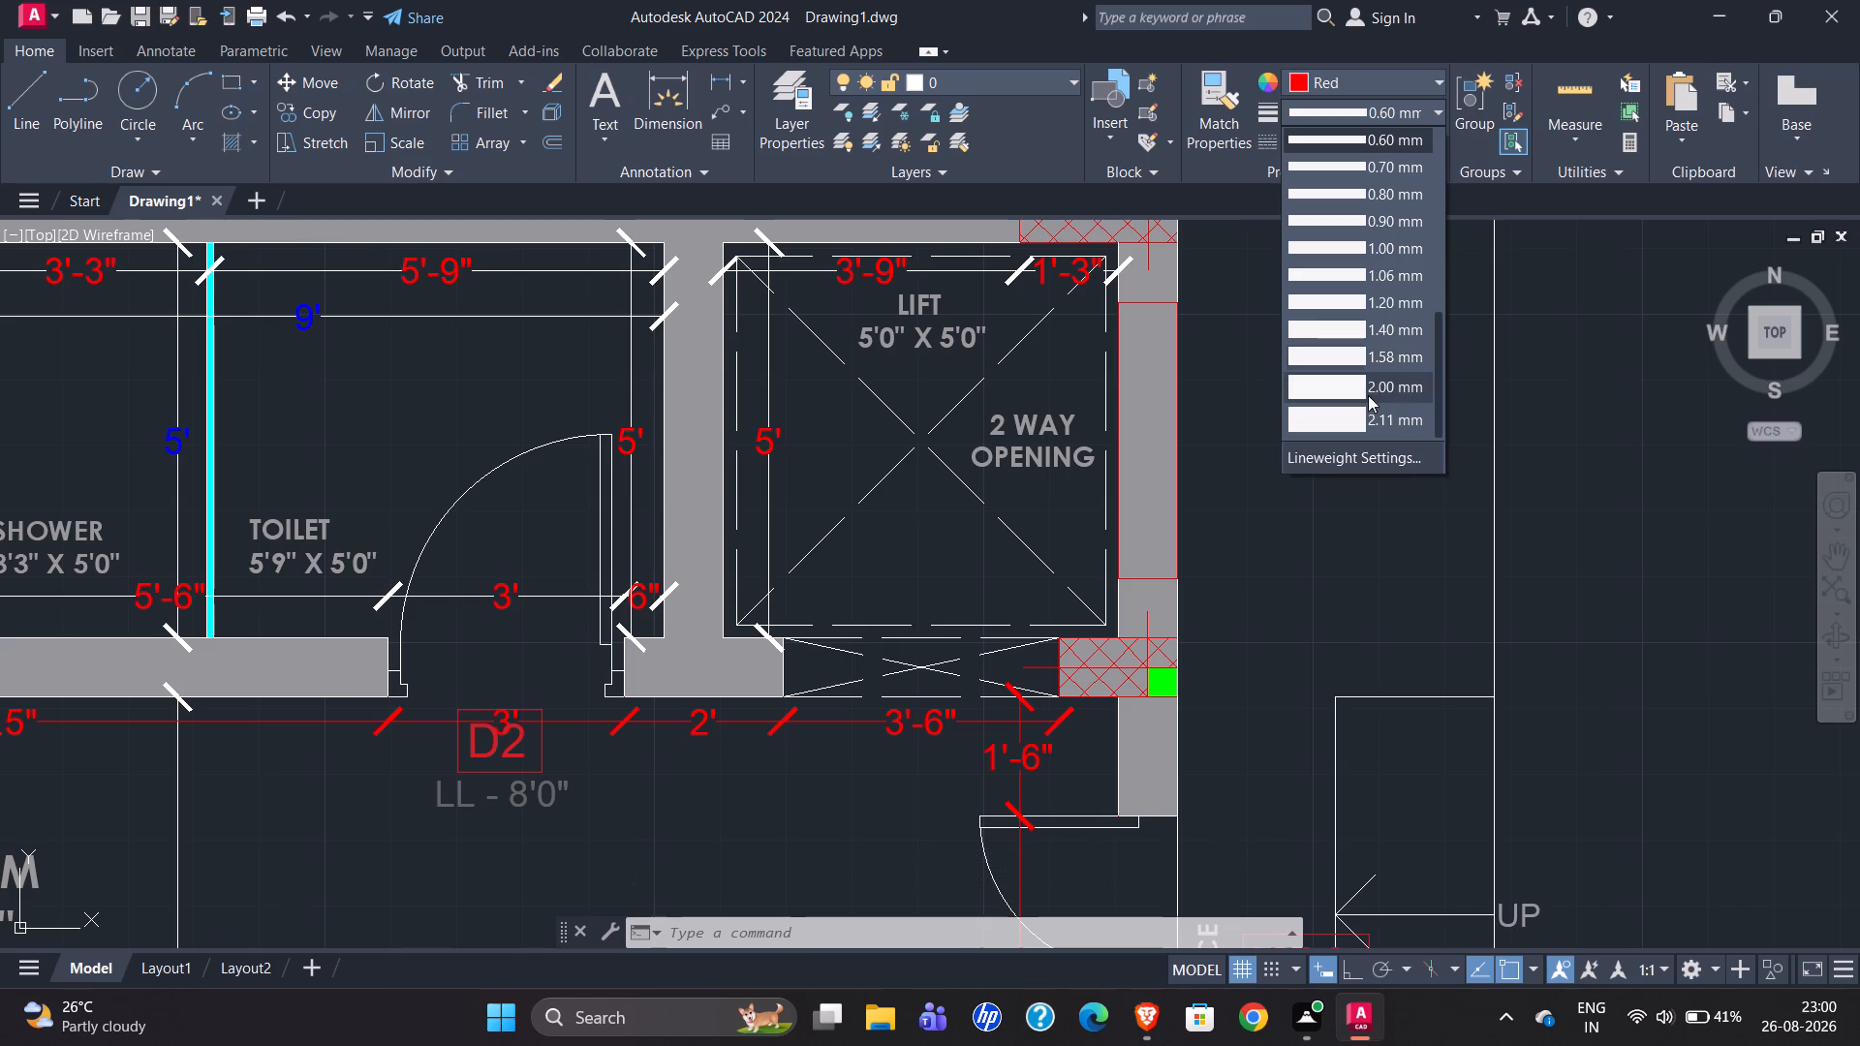
click(1350, 416)
scroll(1156, 356, up, 1)
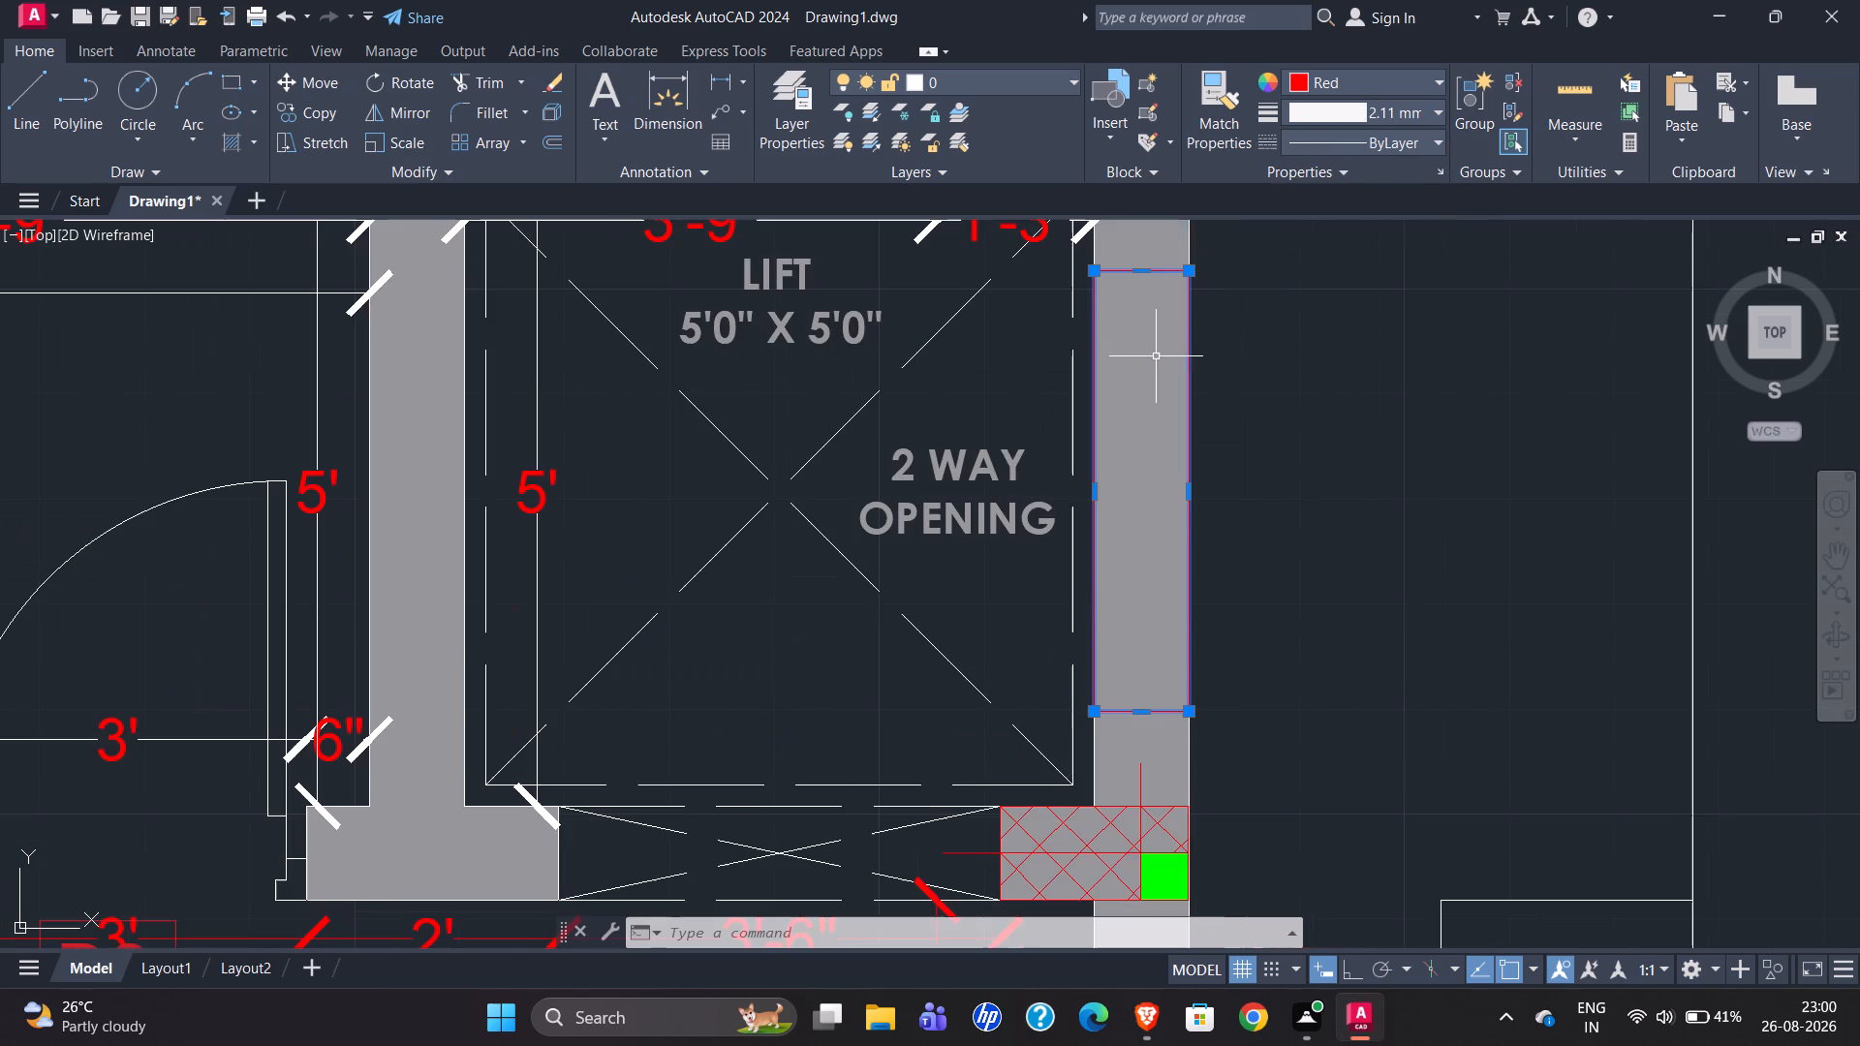
key(Escape)
Set the drawing's current lineweight to 2.11 mm in the Lineweight Settings.
click(1094, 334)
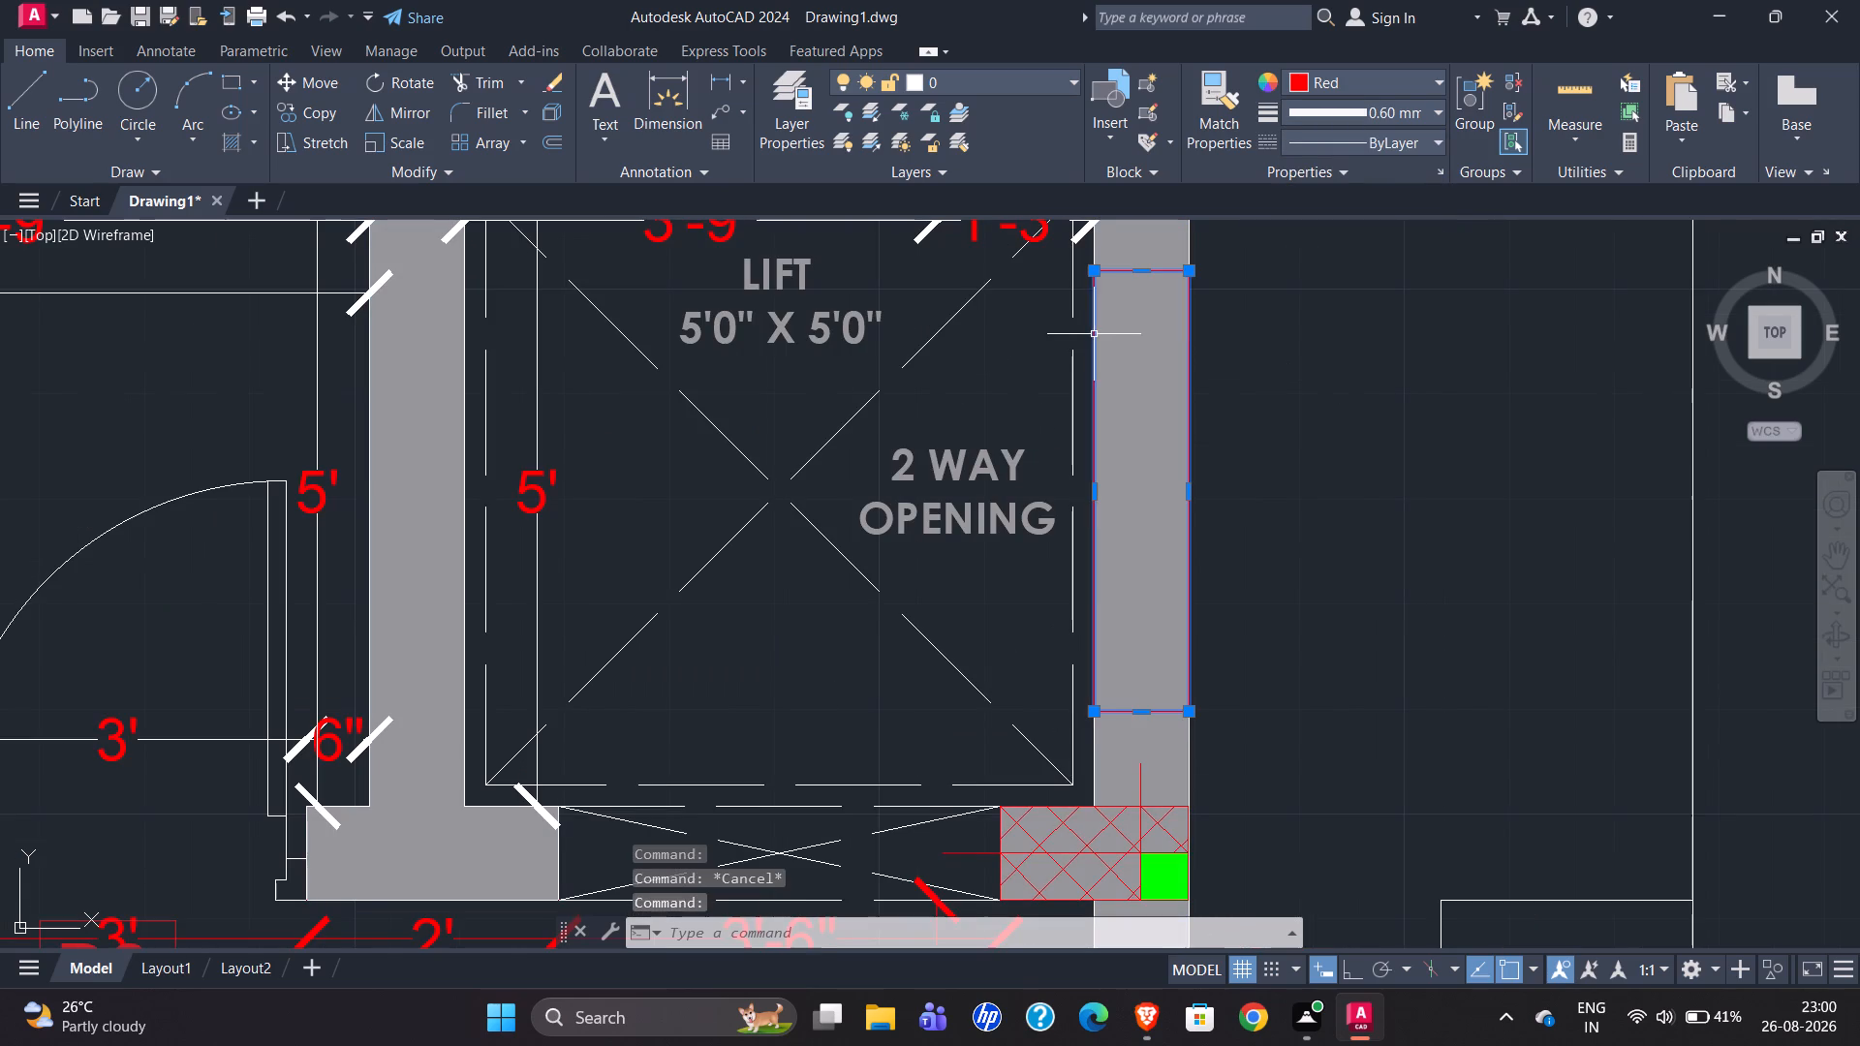
click(1405, 108)
scroll(1380, 317, down, 4)
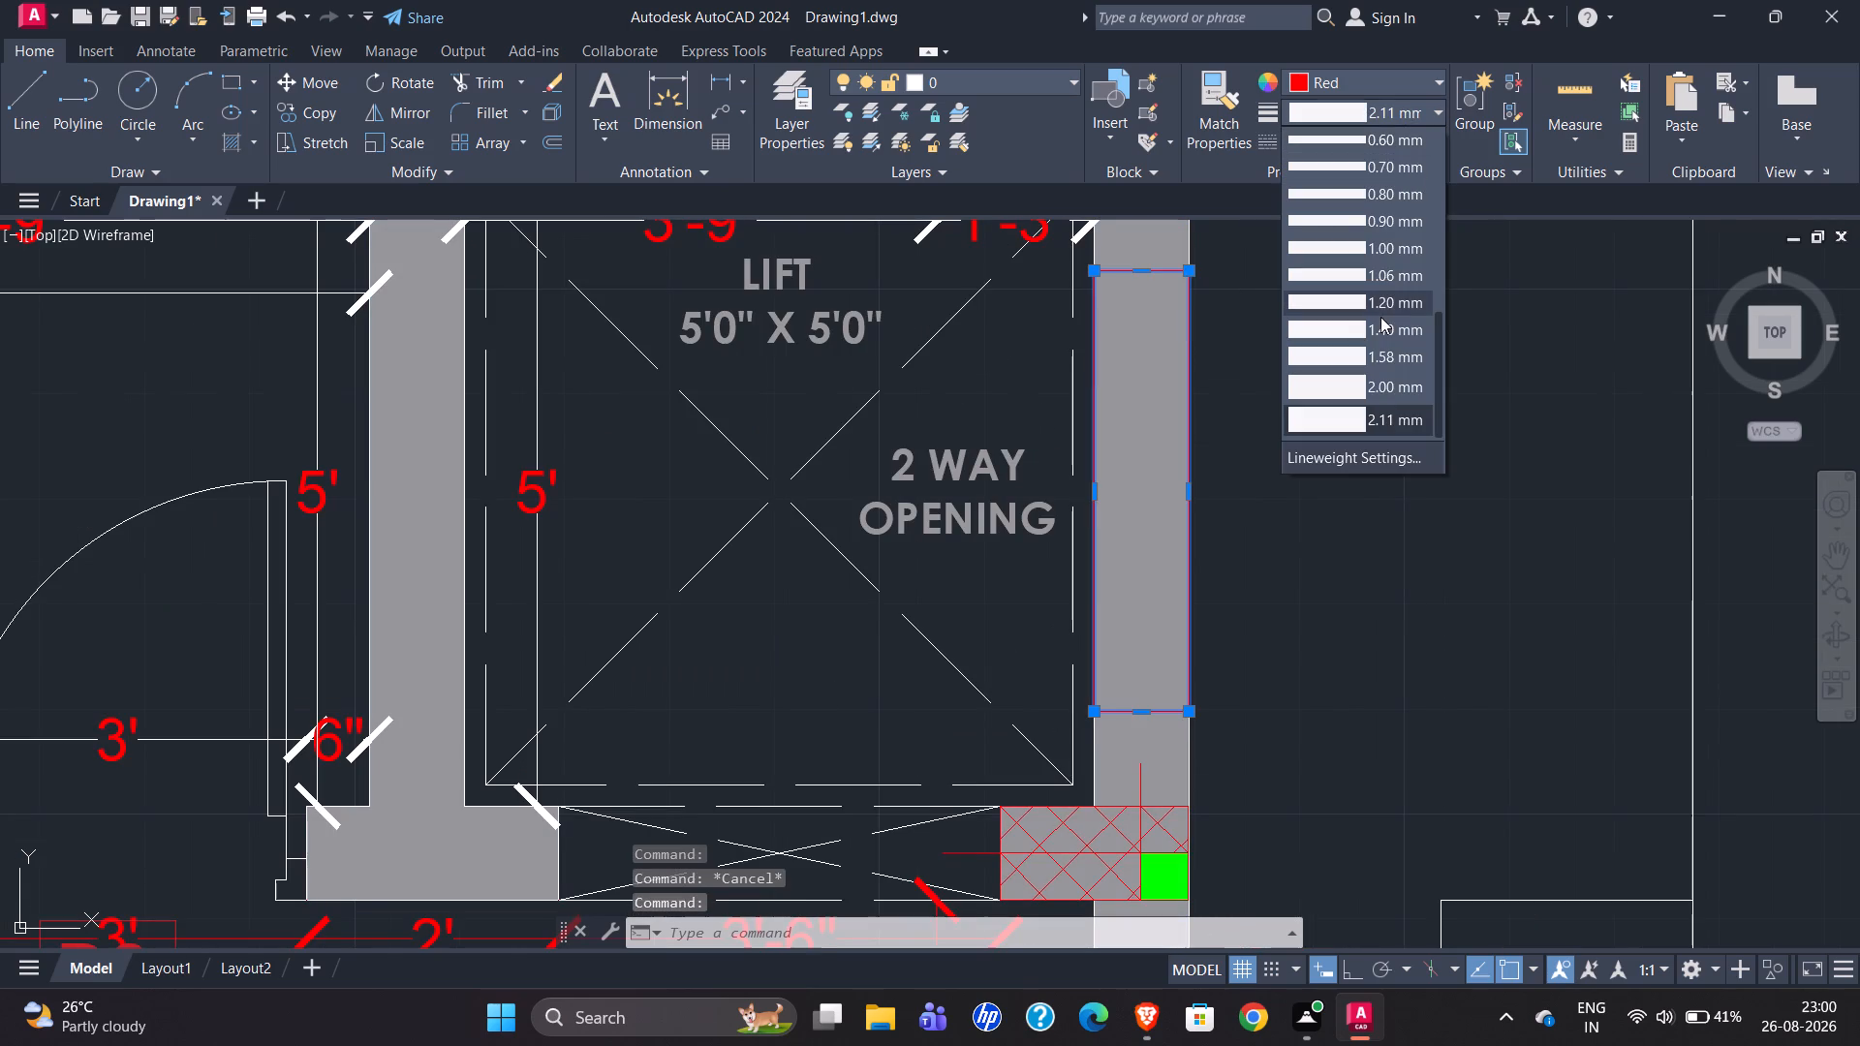
scroll(1380, 317, down, 1)
scroll(1380, 310, up, 12)
scroll(1371, 226, down, 10)
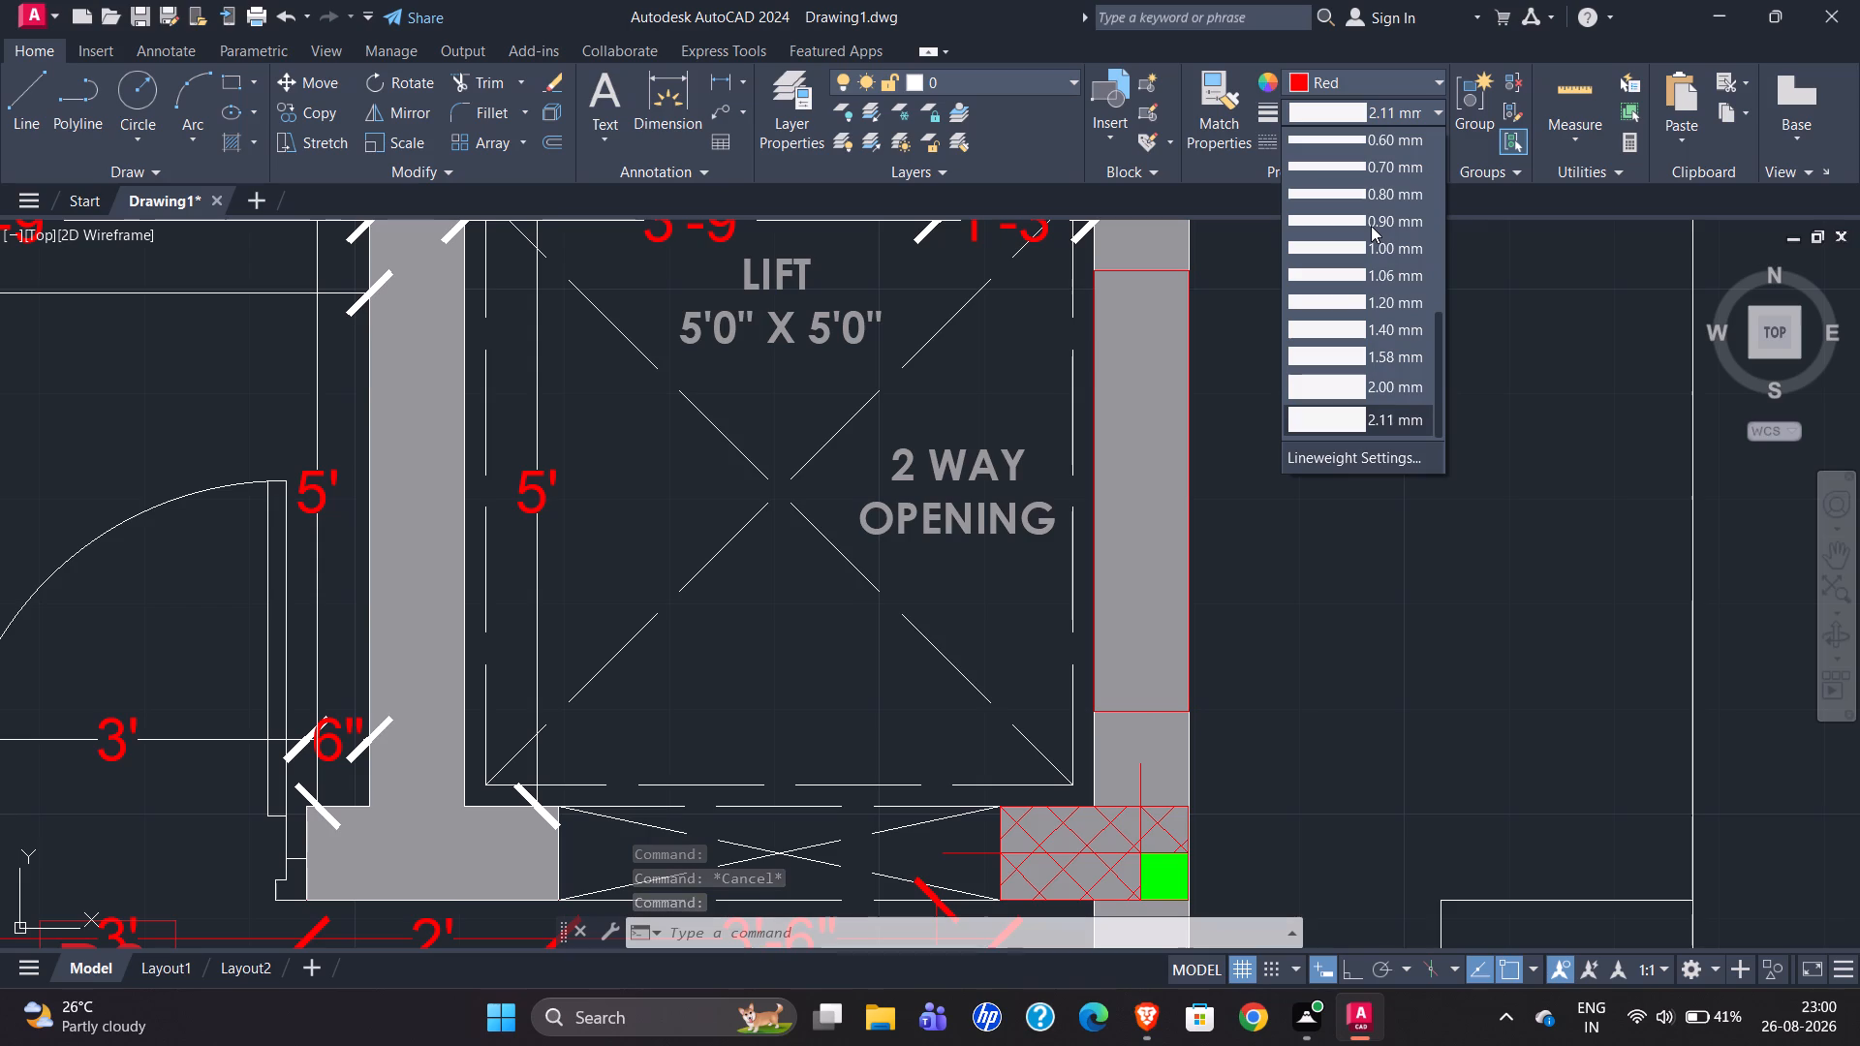
scroll(1371, 226, down, 1)
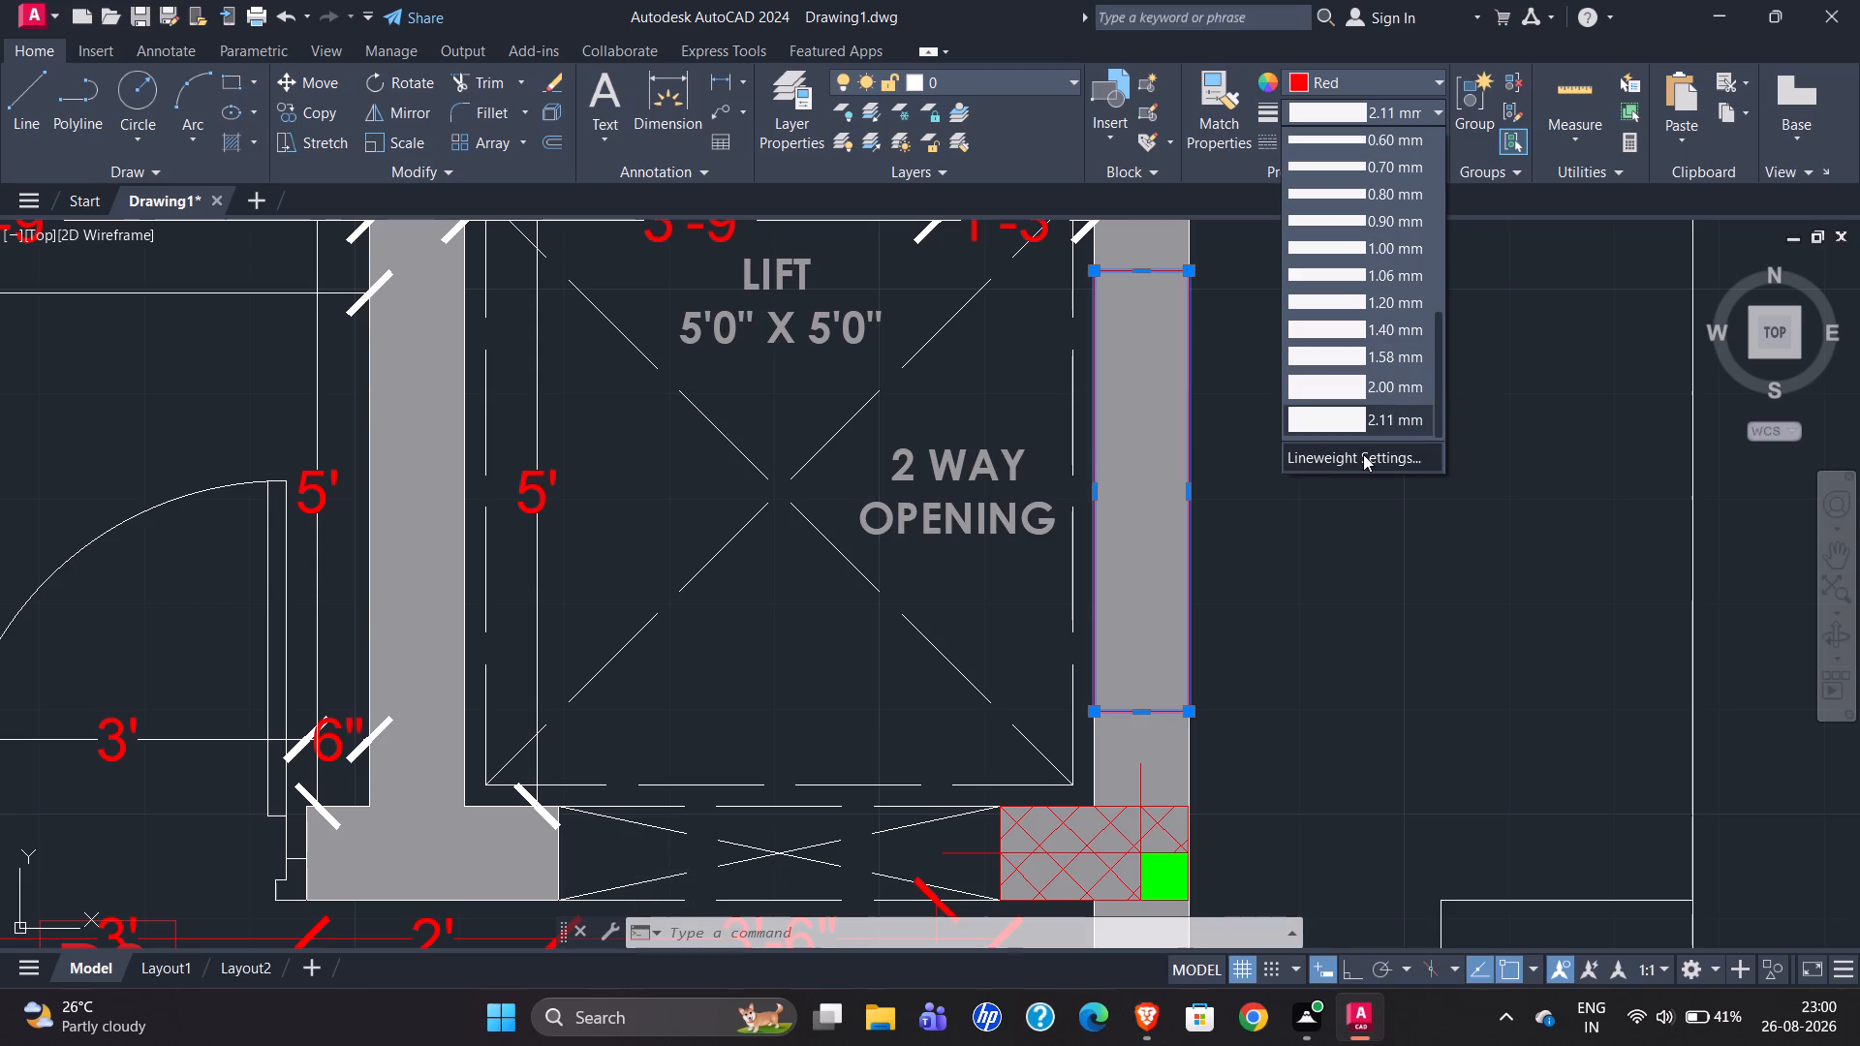
click(1363, 454)
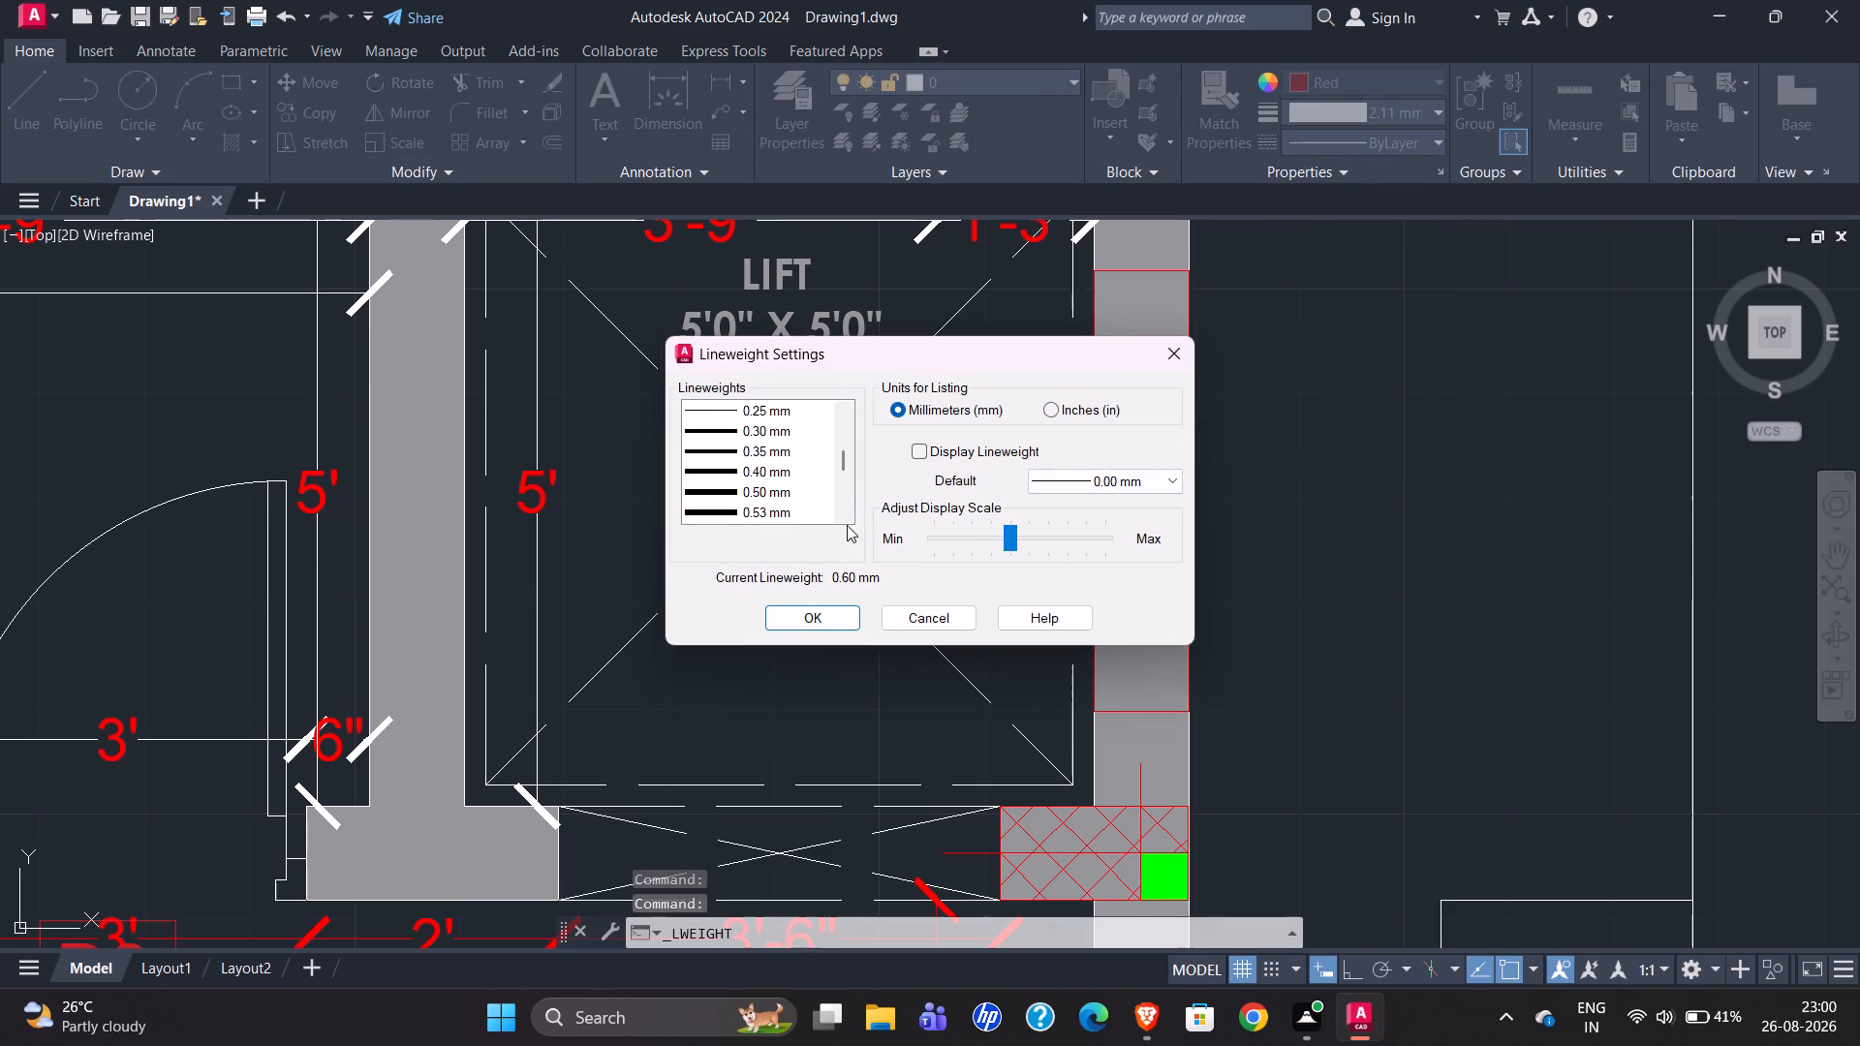
scroll(779, 450, down, 5)
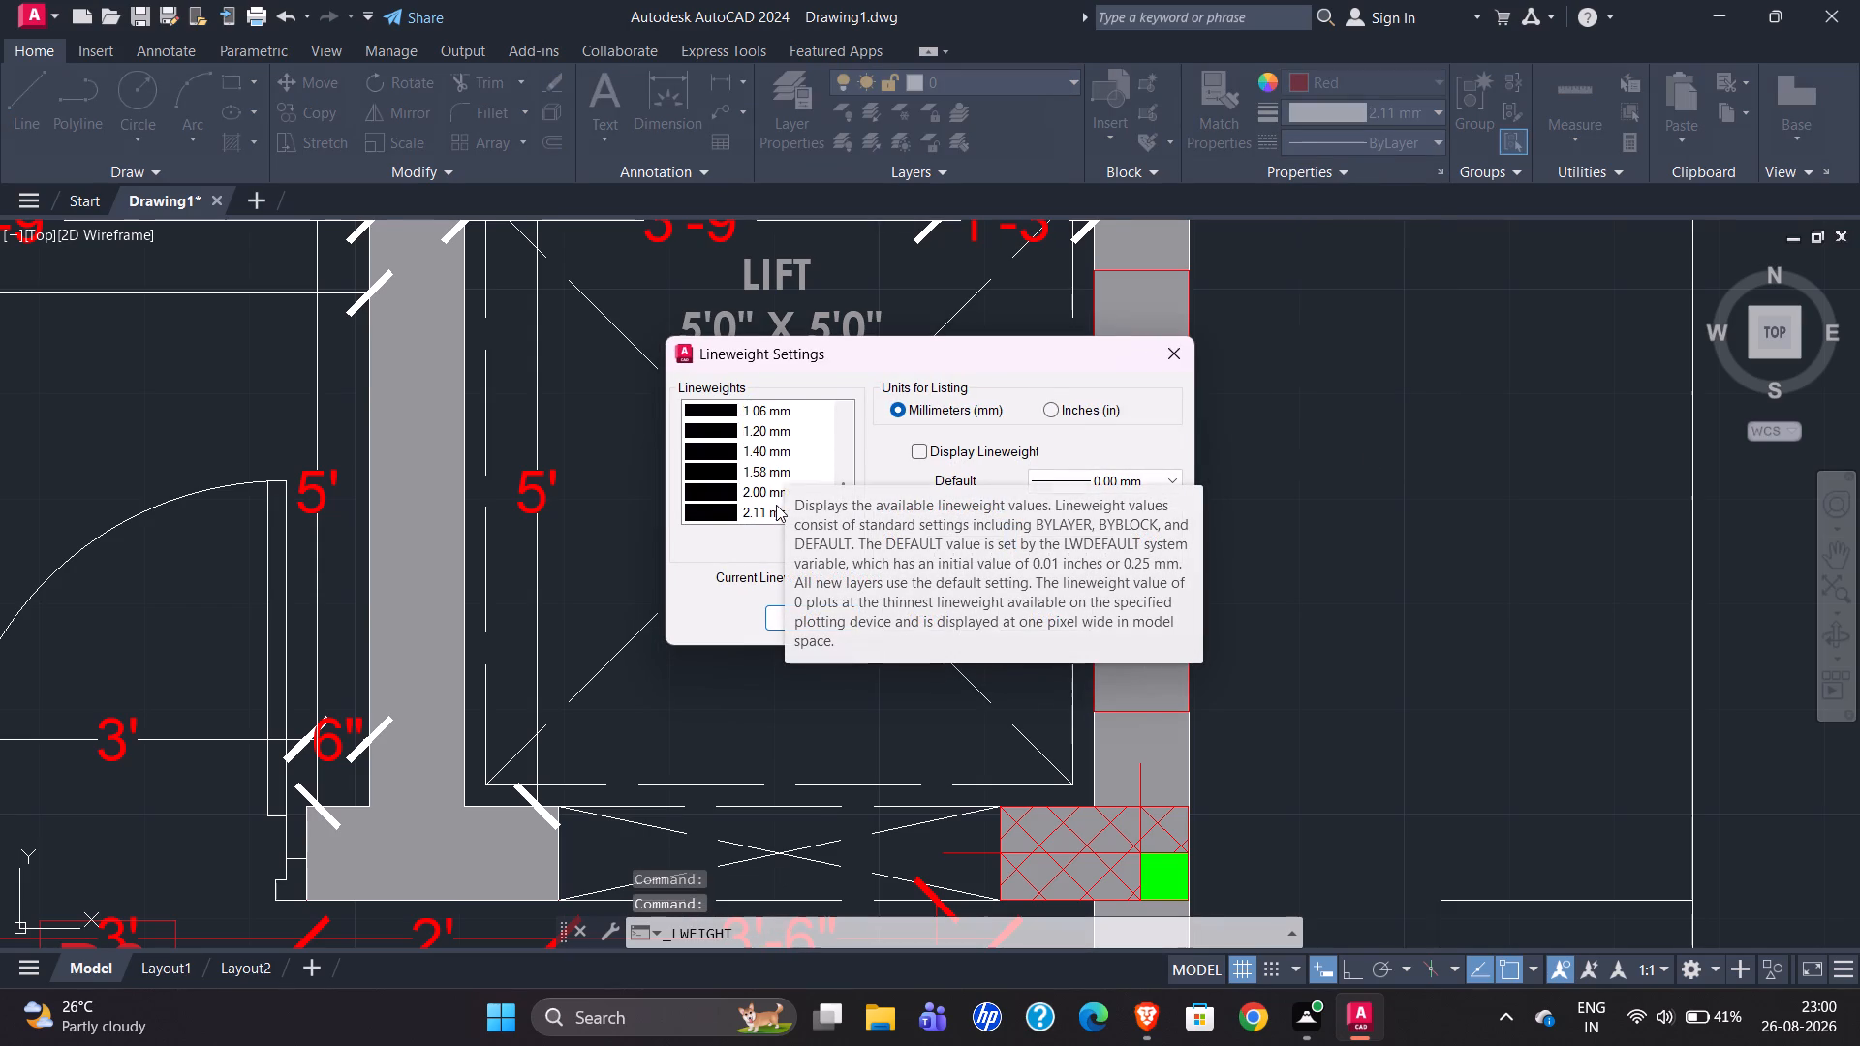
scroll(776, 477, down, 5)
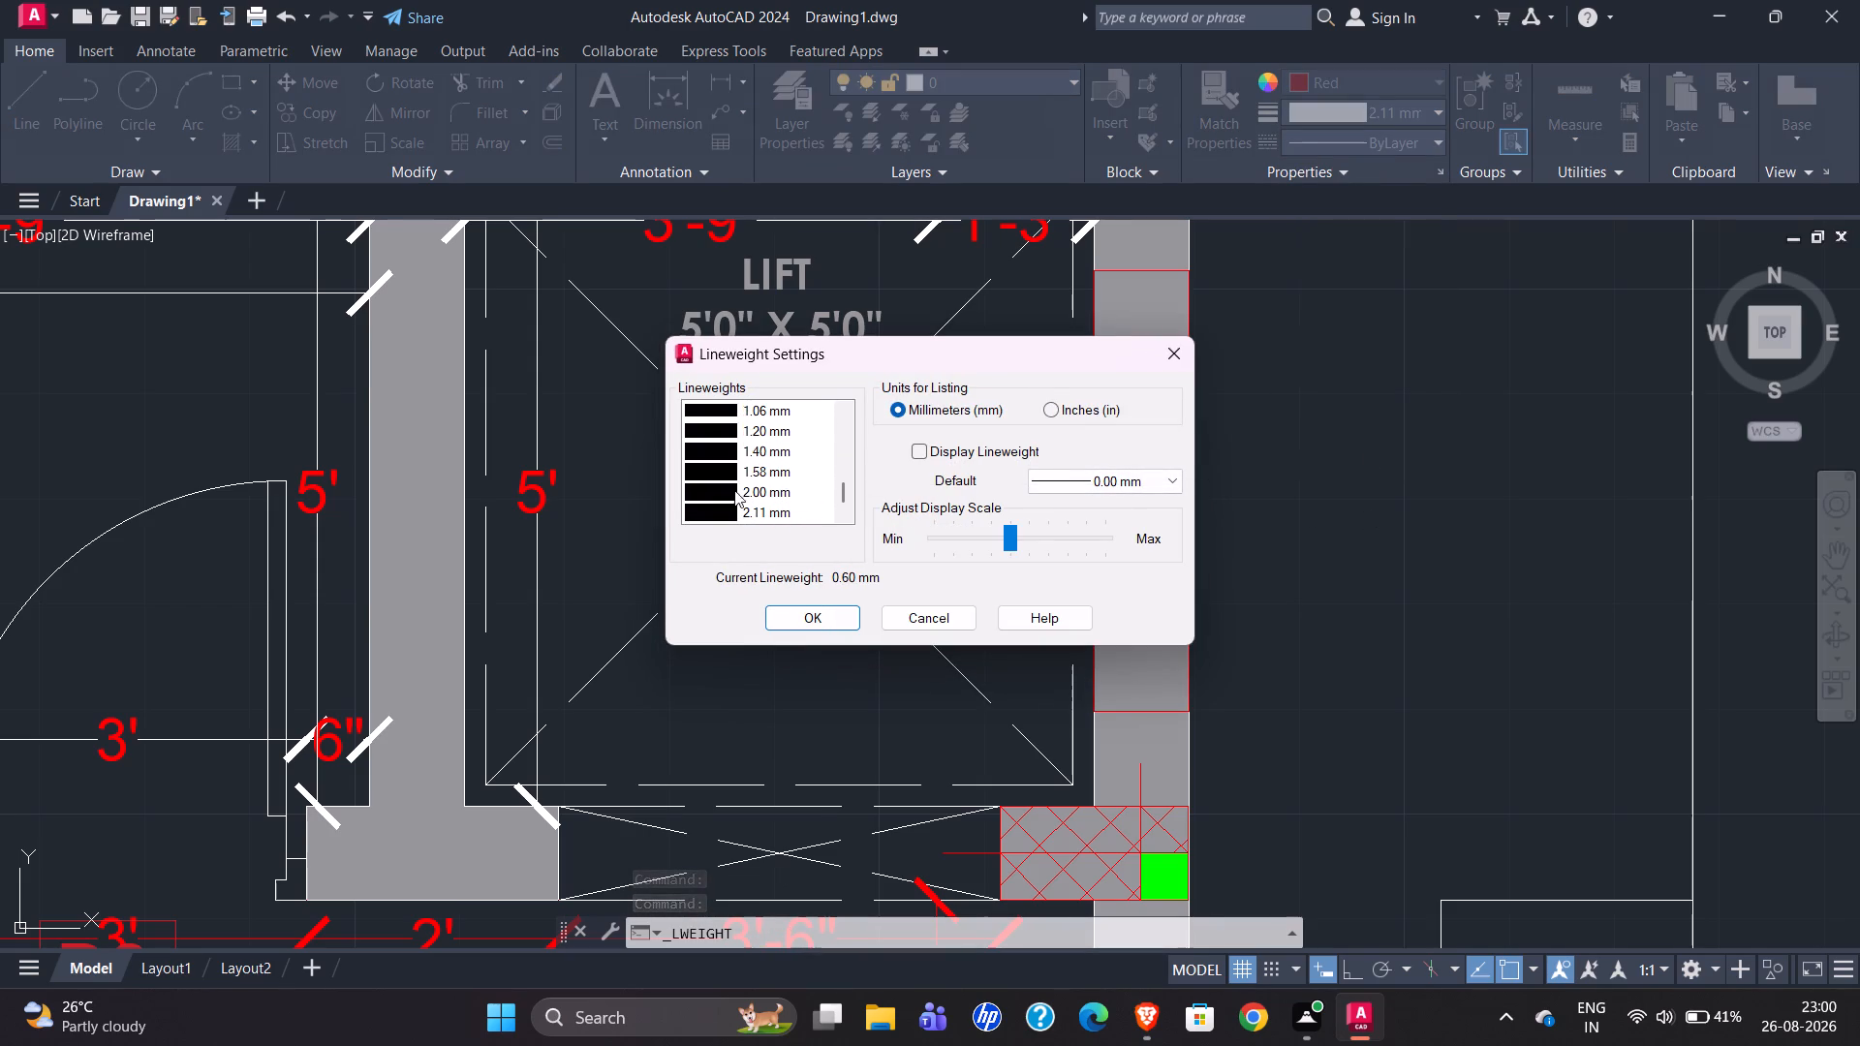
click(762, 513)
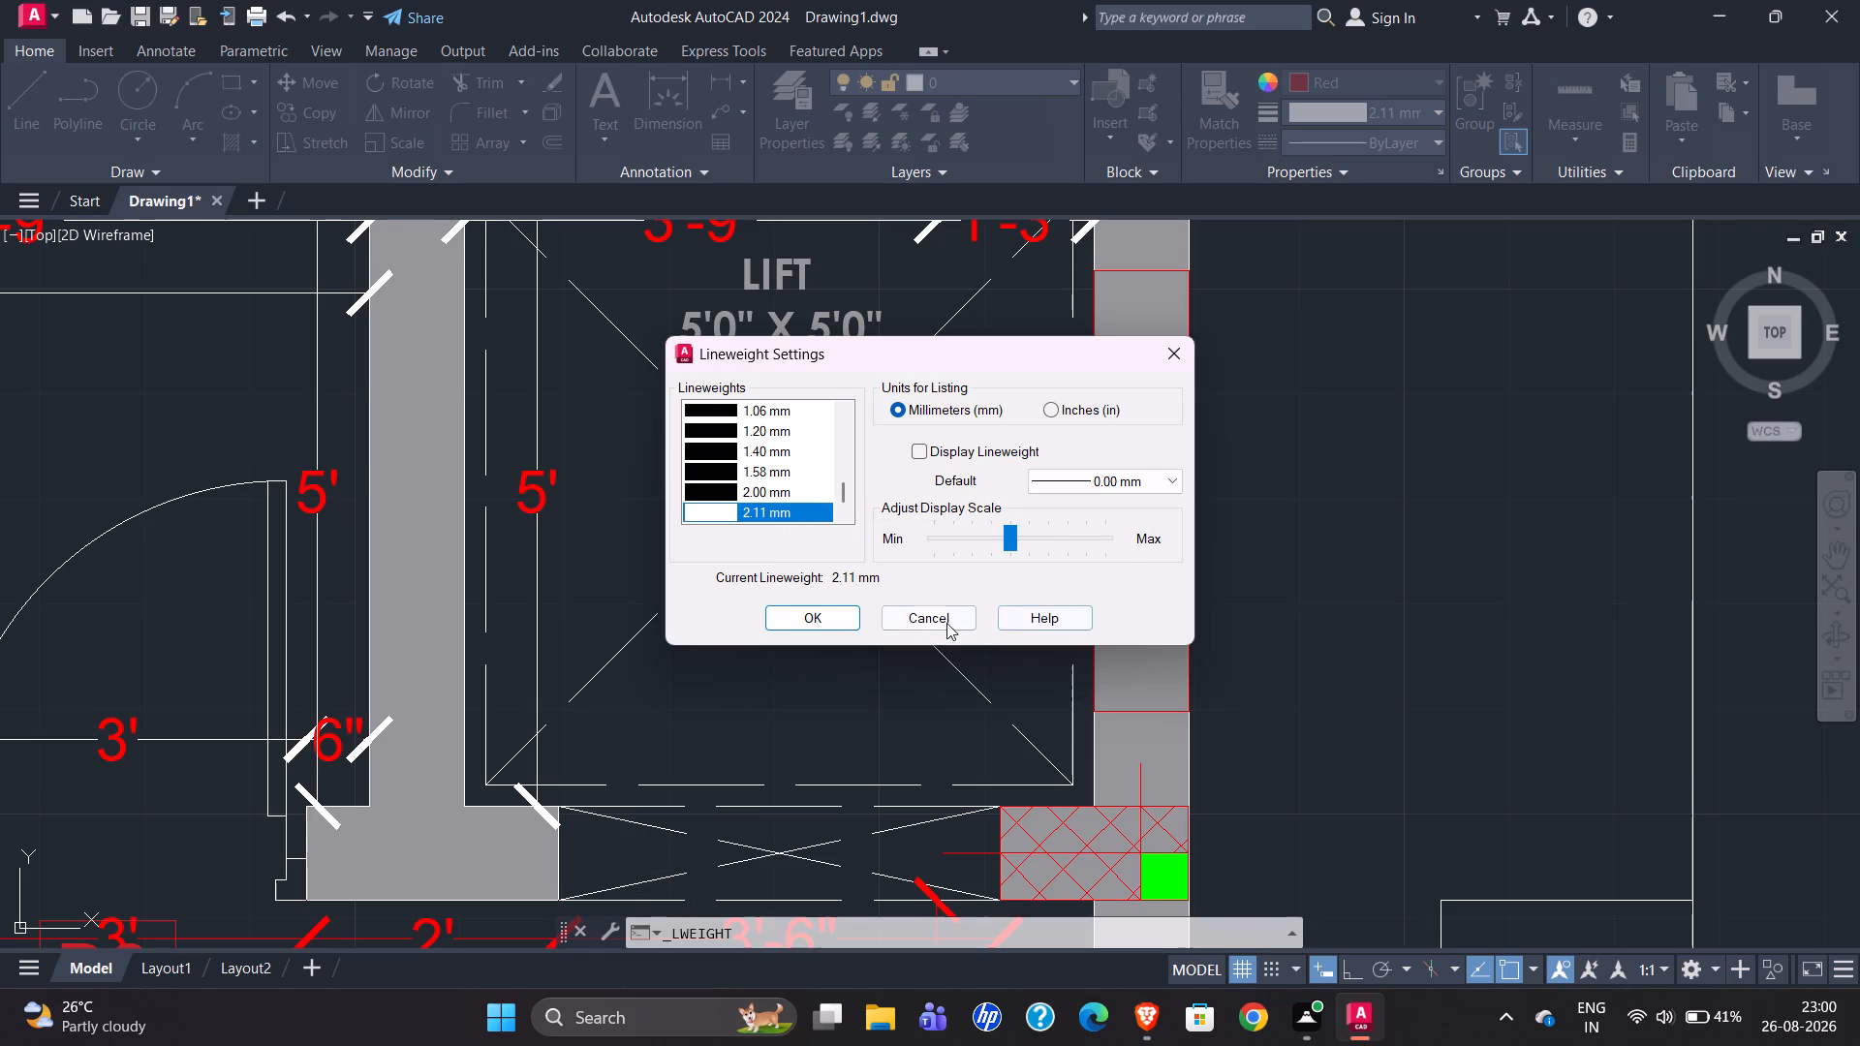
click(850, 615)
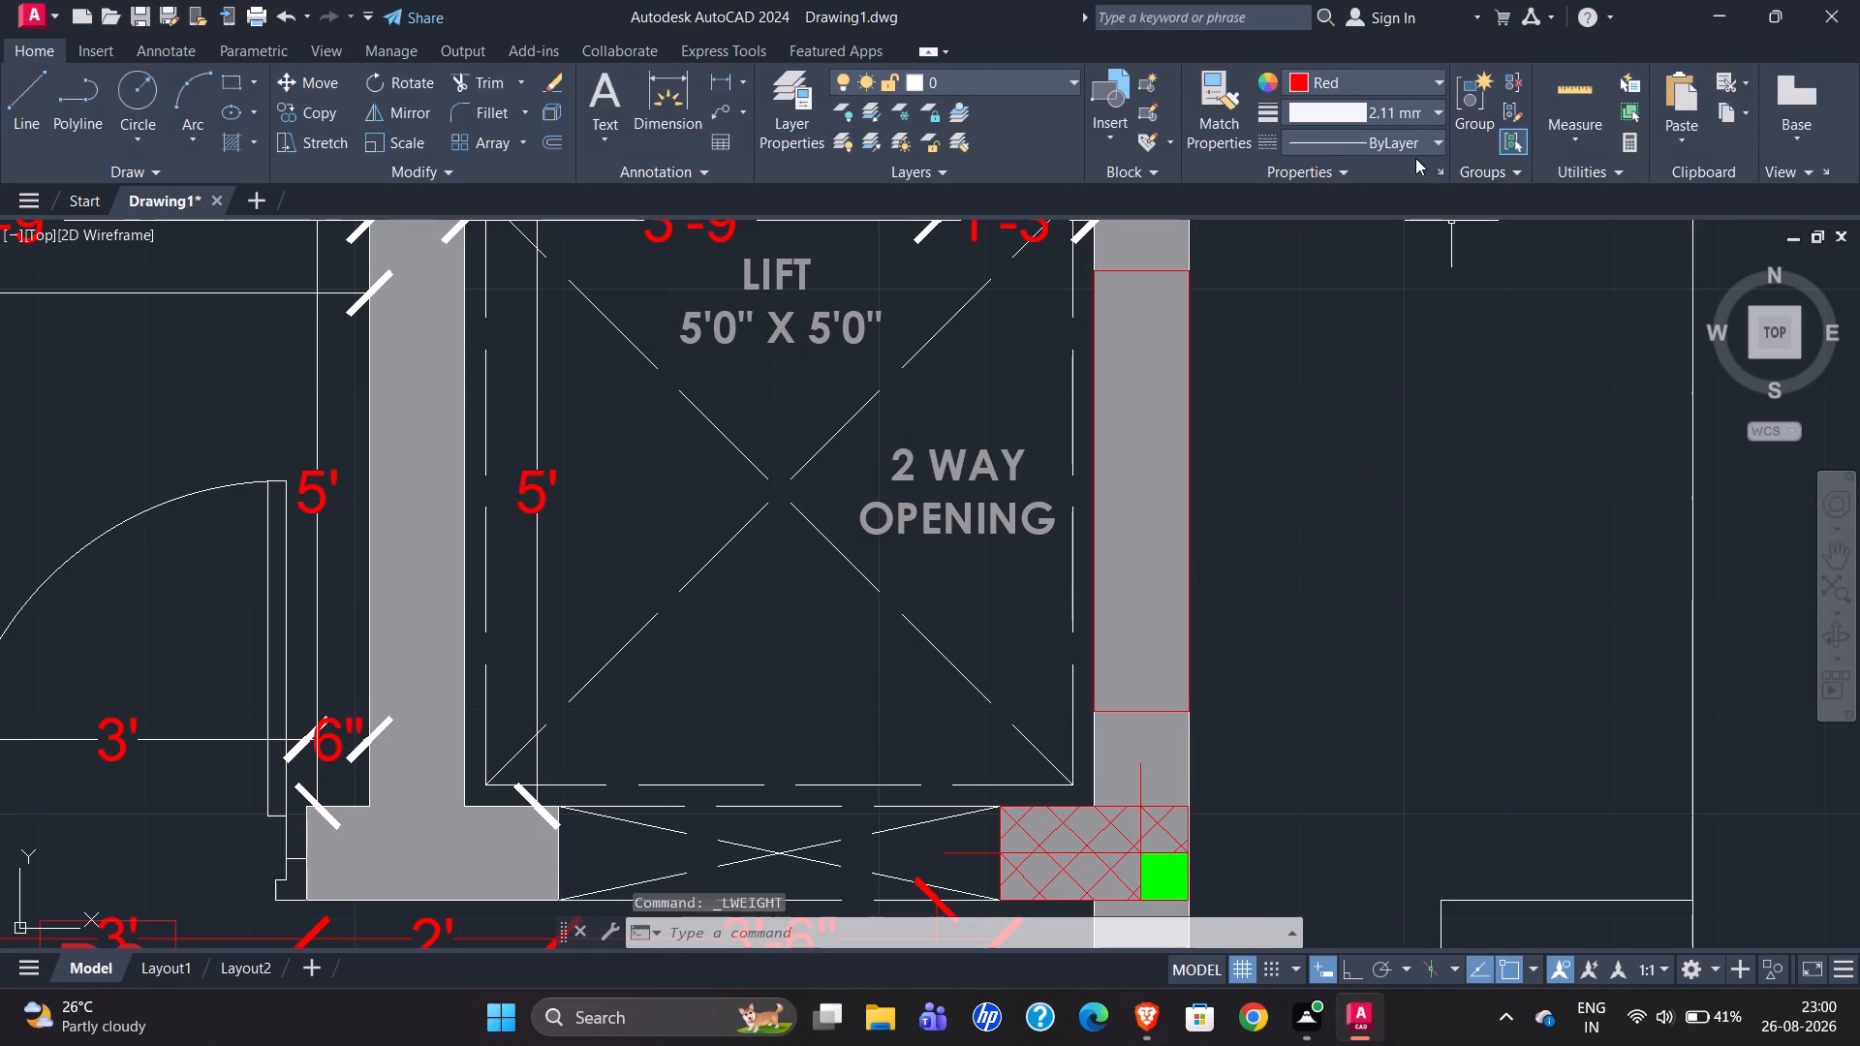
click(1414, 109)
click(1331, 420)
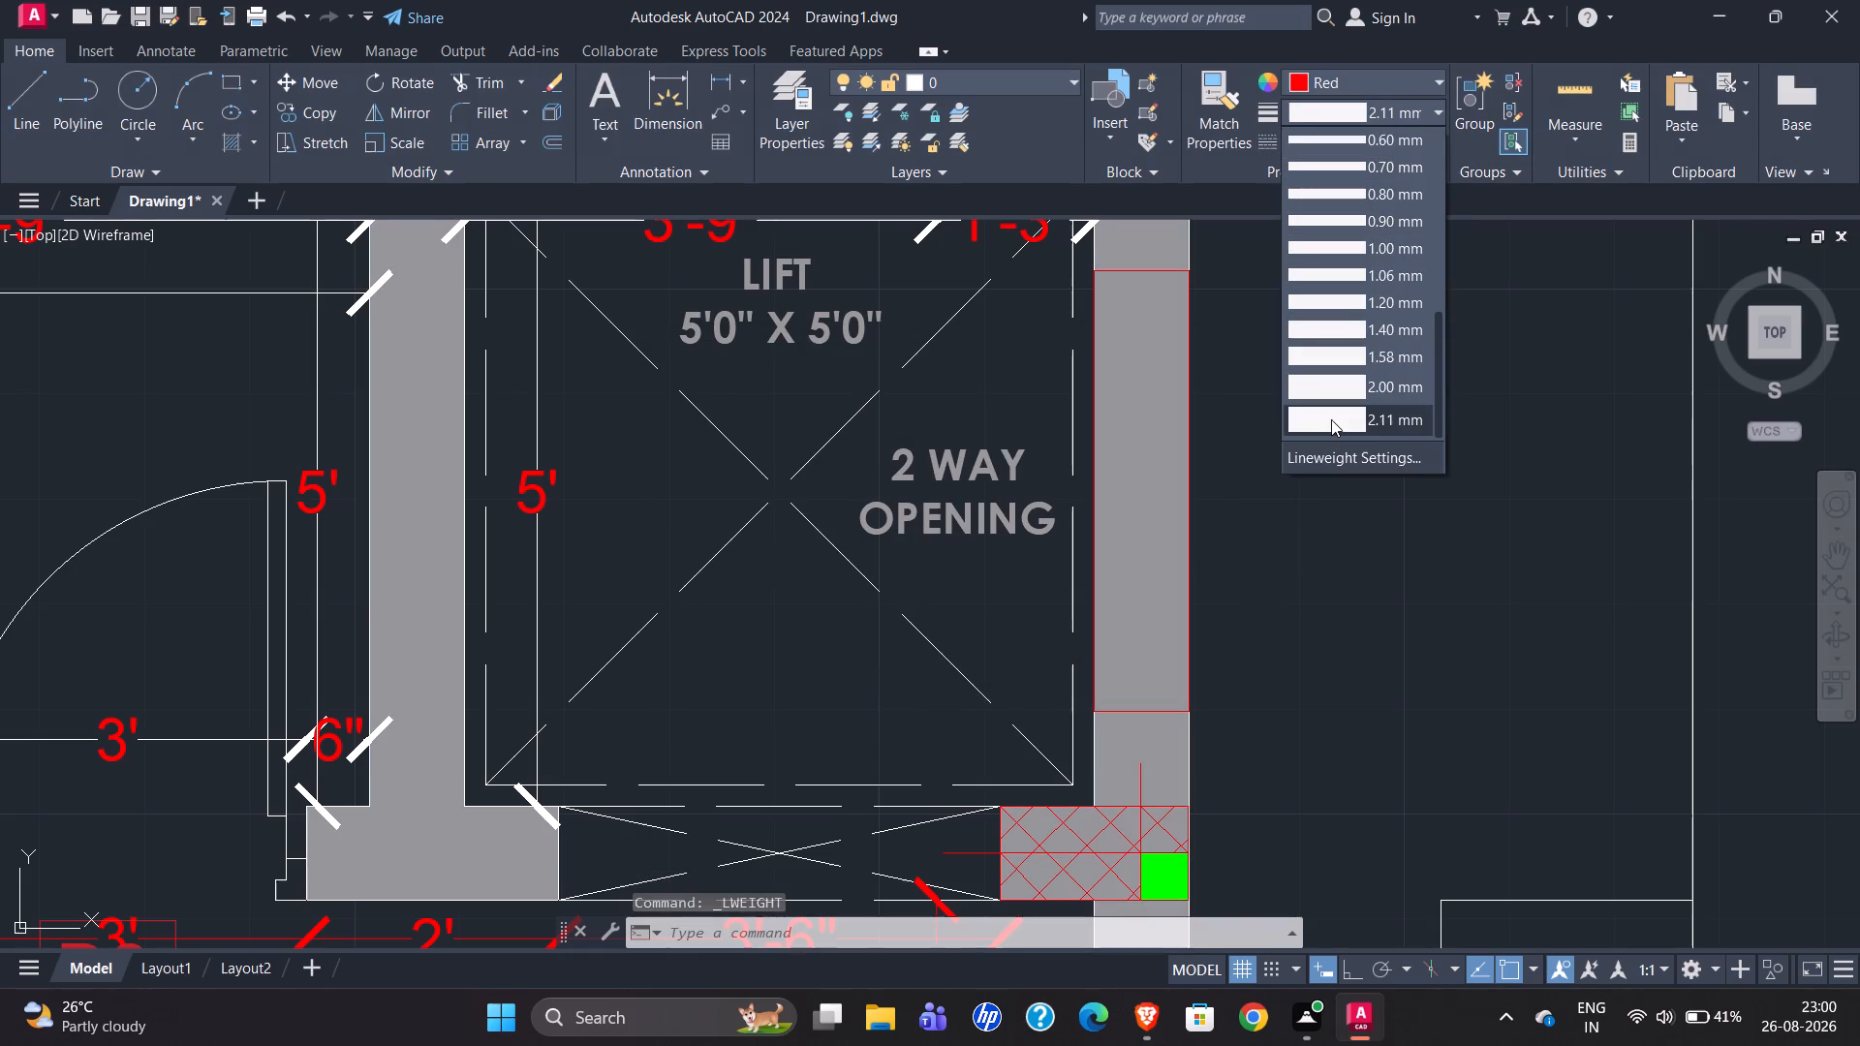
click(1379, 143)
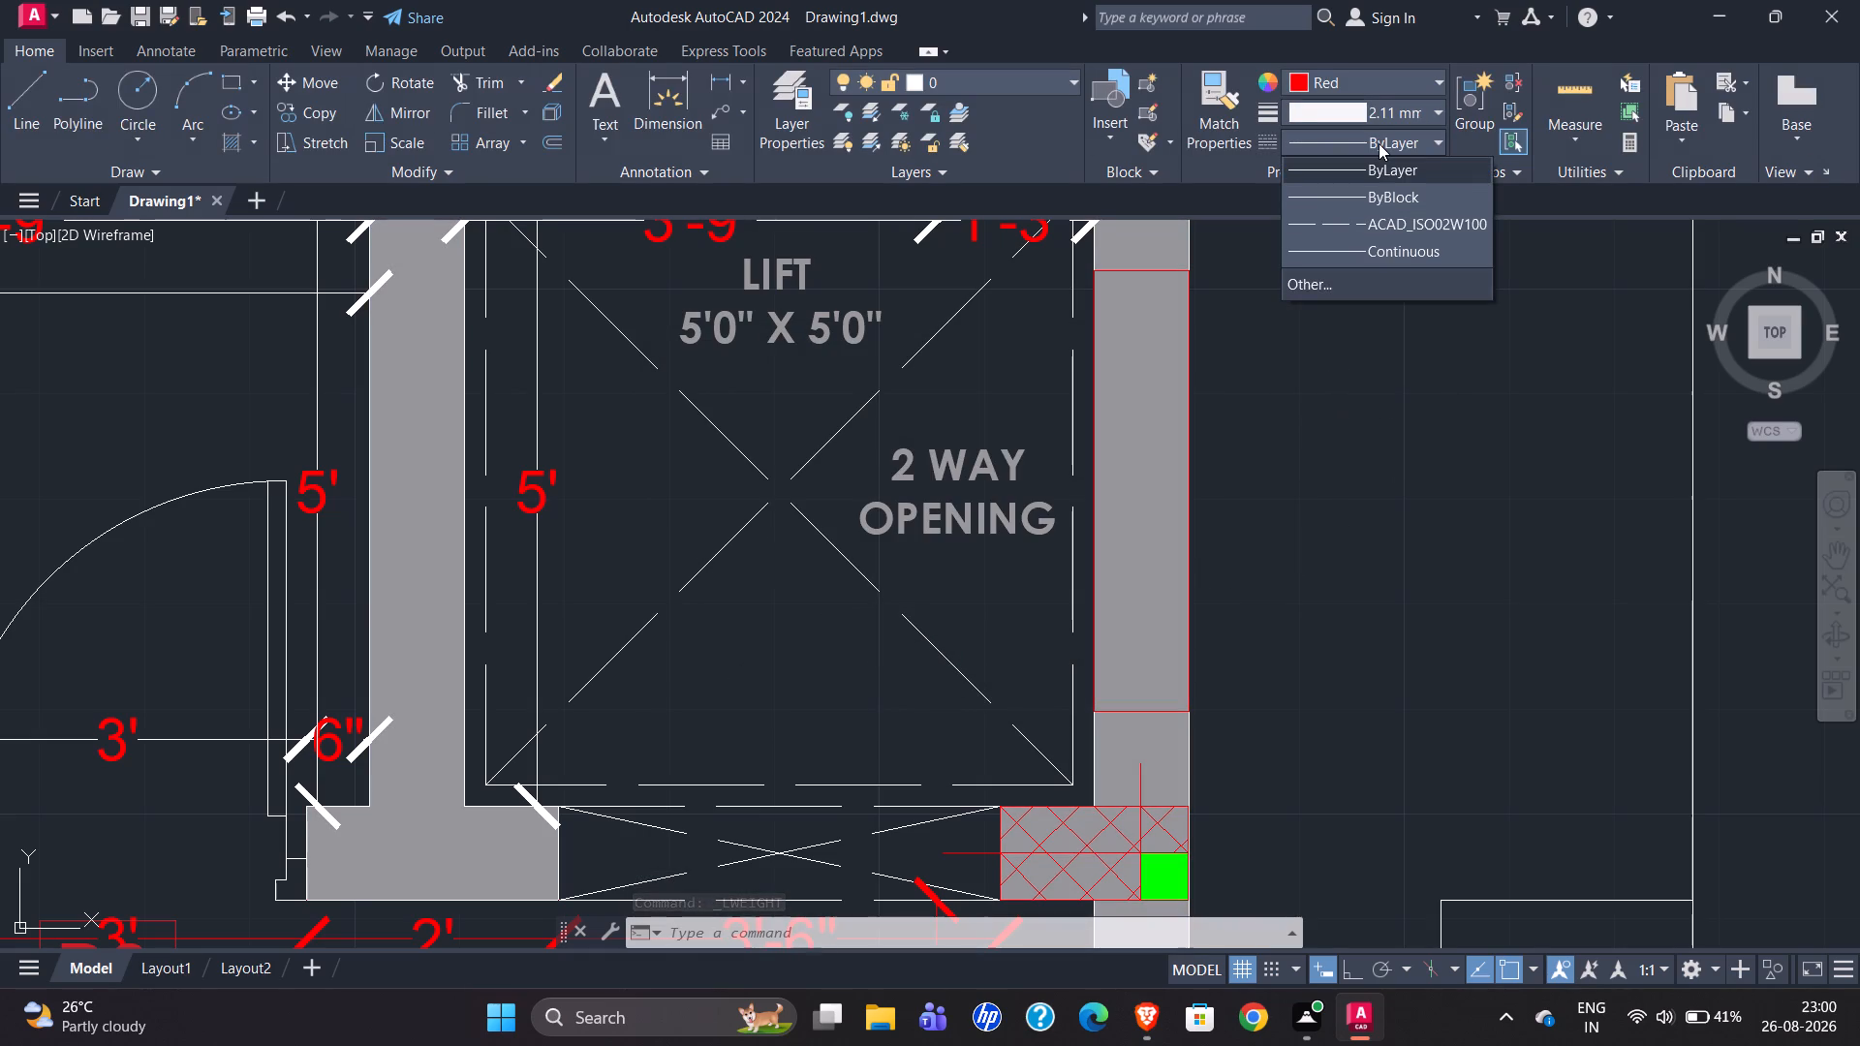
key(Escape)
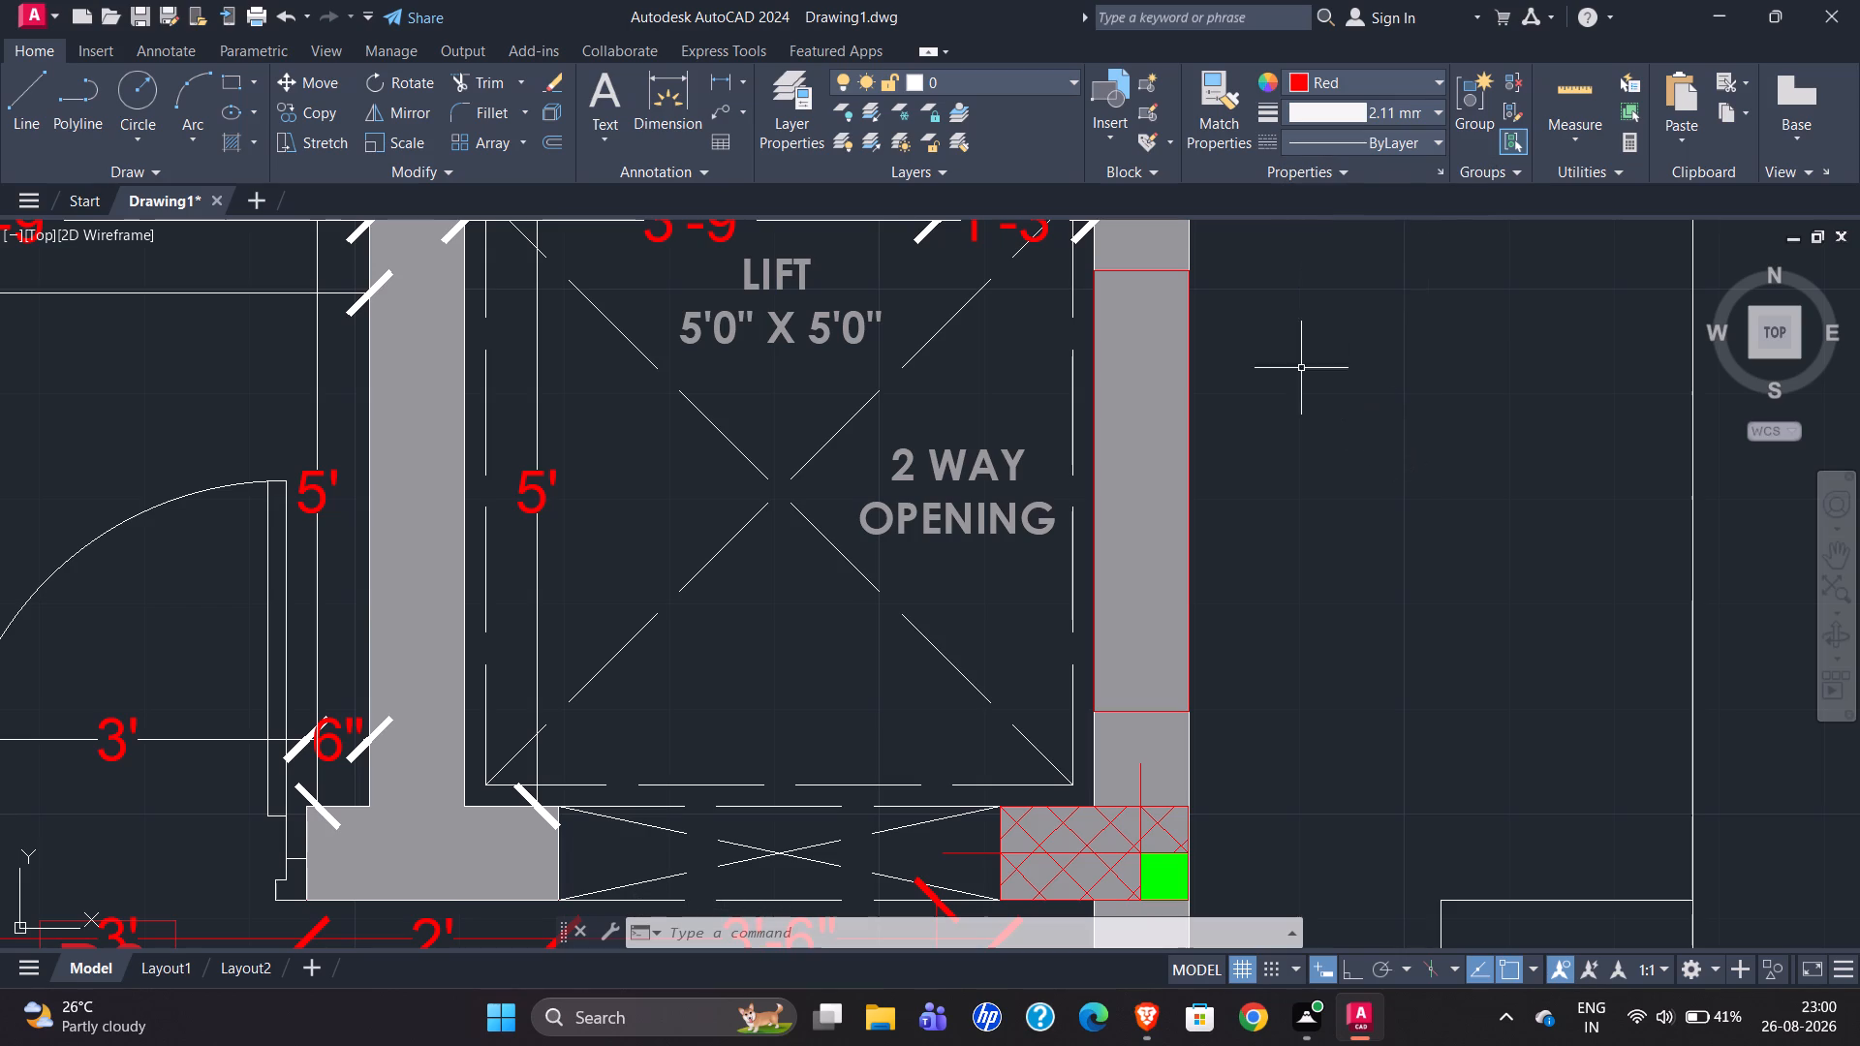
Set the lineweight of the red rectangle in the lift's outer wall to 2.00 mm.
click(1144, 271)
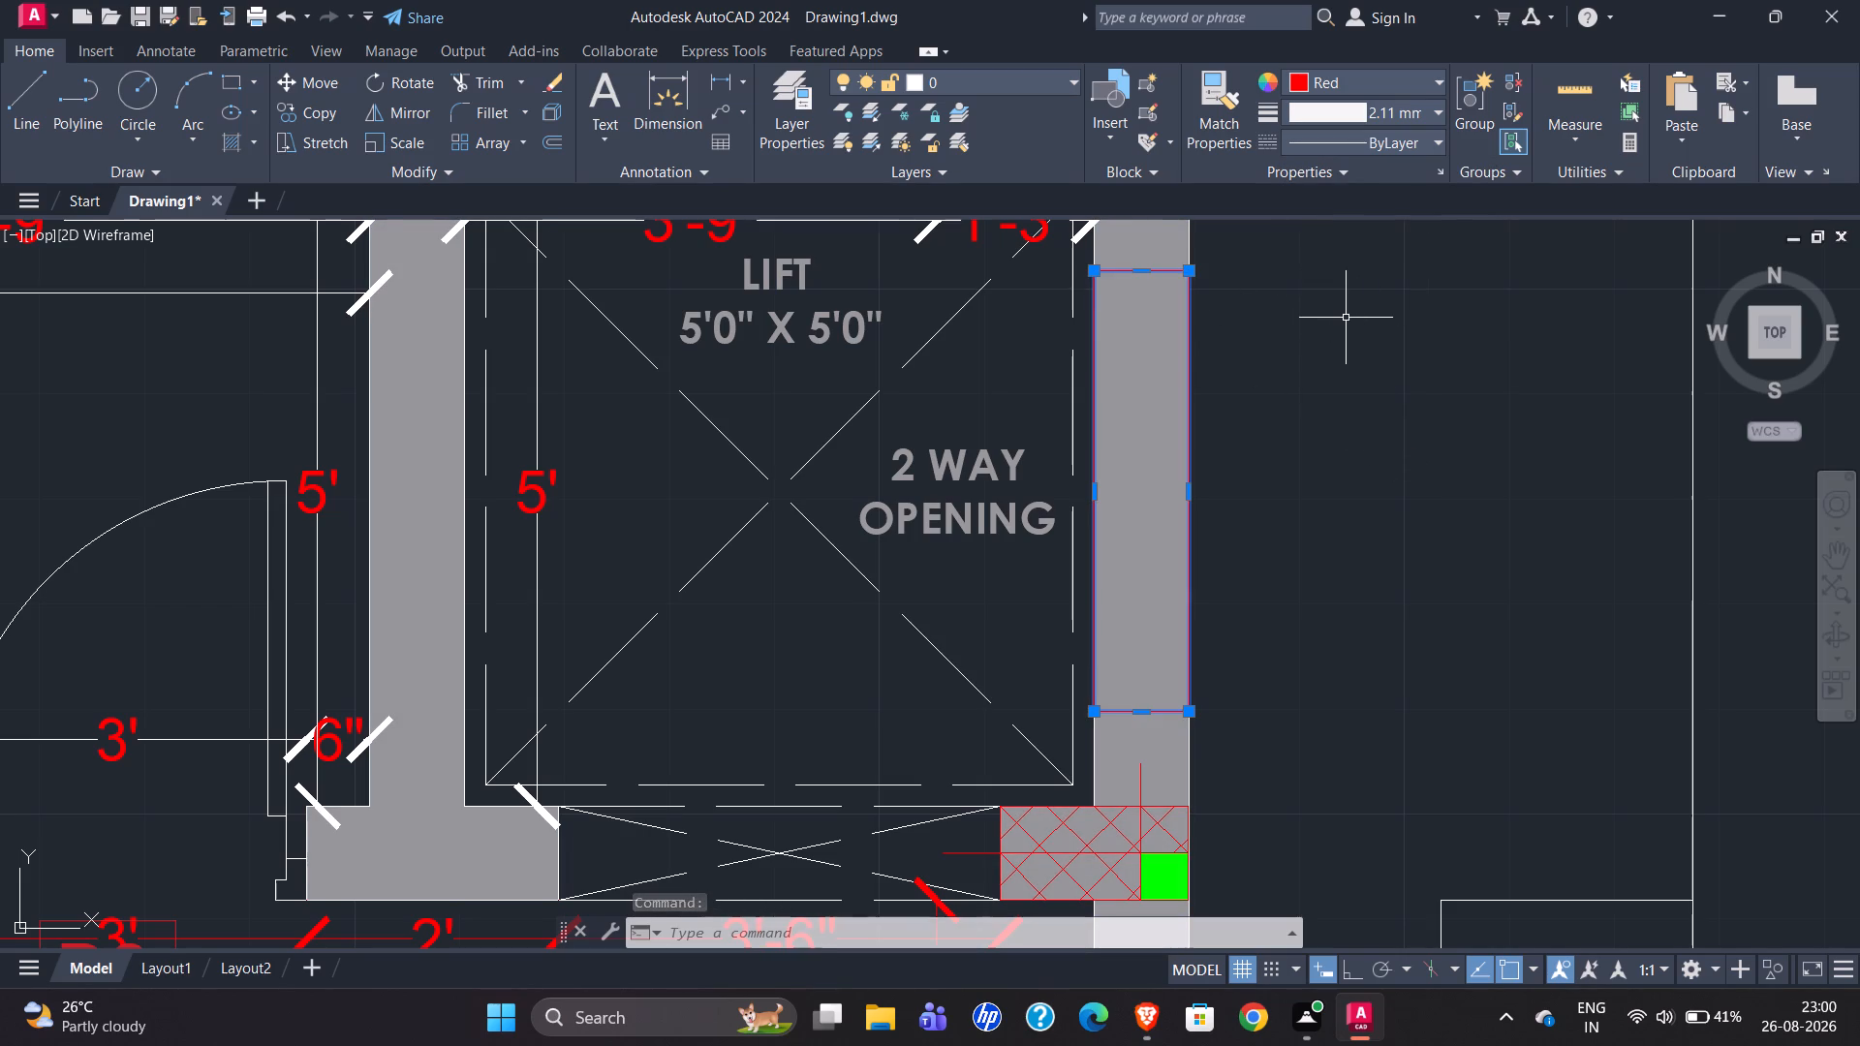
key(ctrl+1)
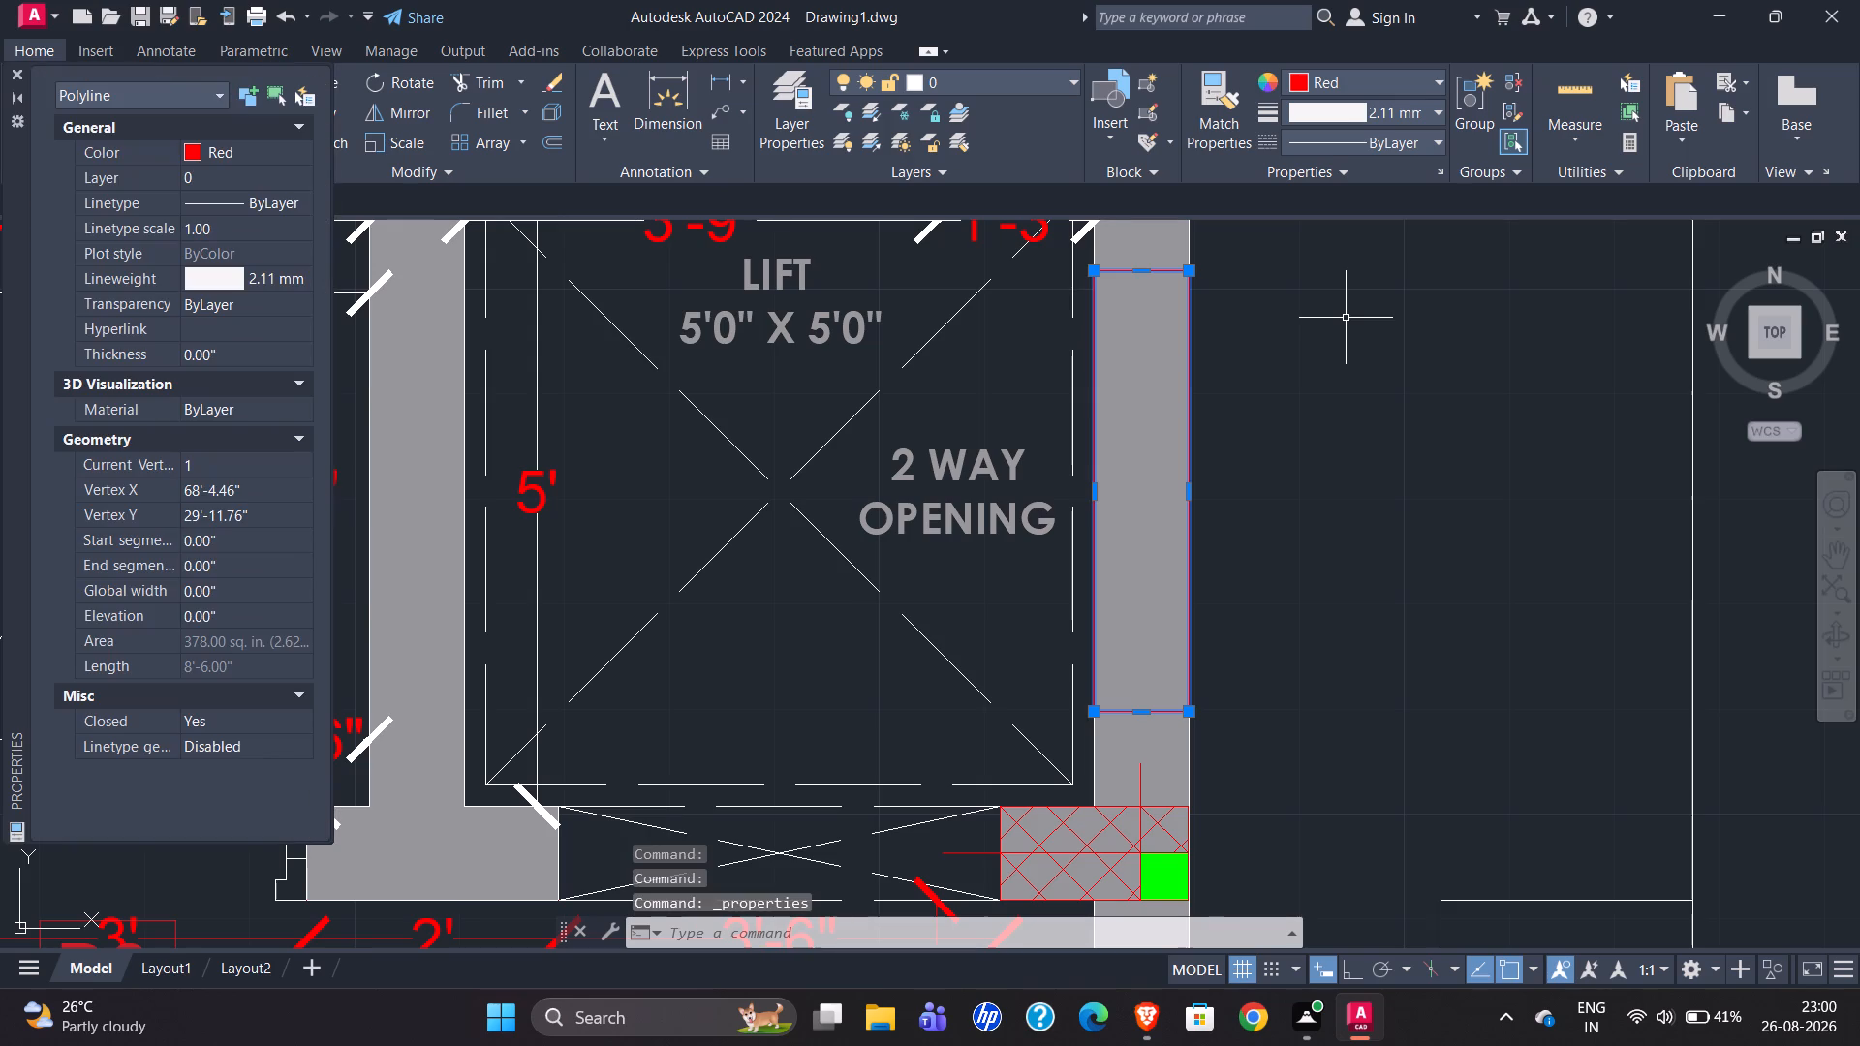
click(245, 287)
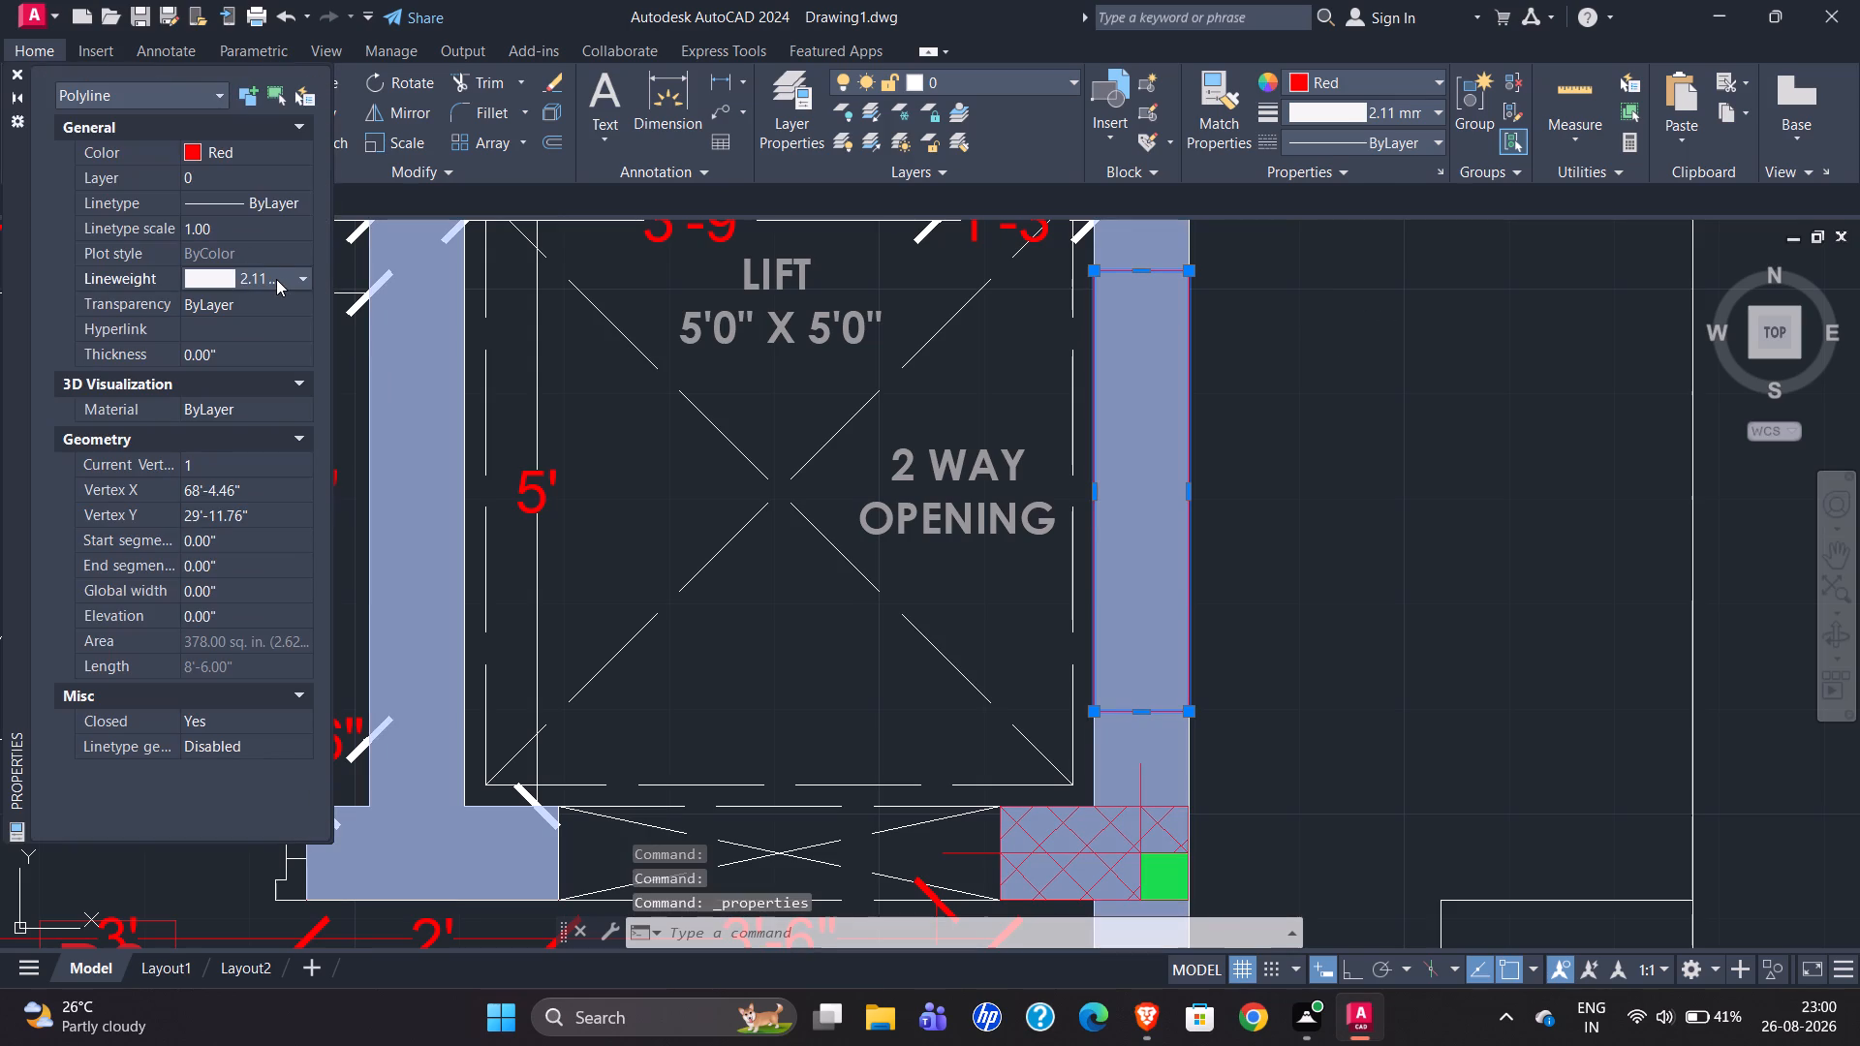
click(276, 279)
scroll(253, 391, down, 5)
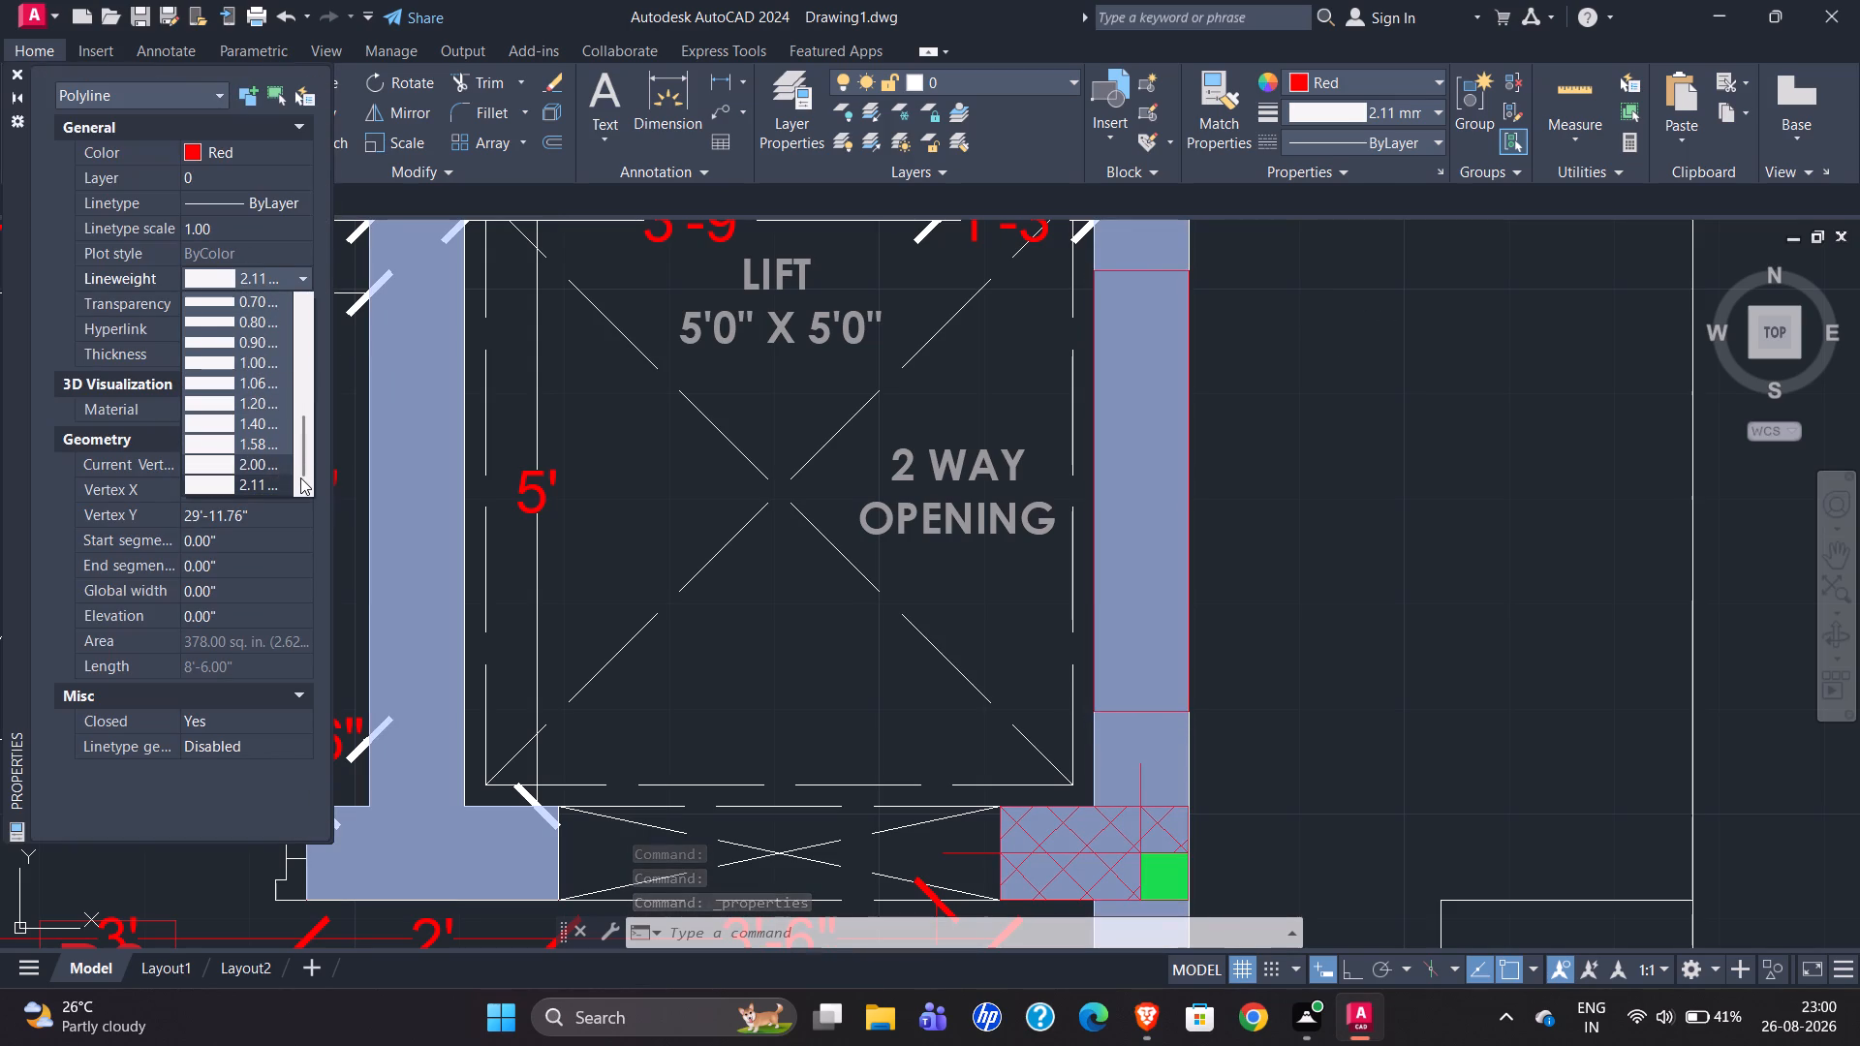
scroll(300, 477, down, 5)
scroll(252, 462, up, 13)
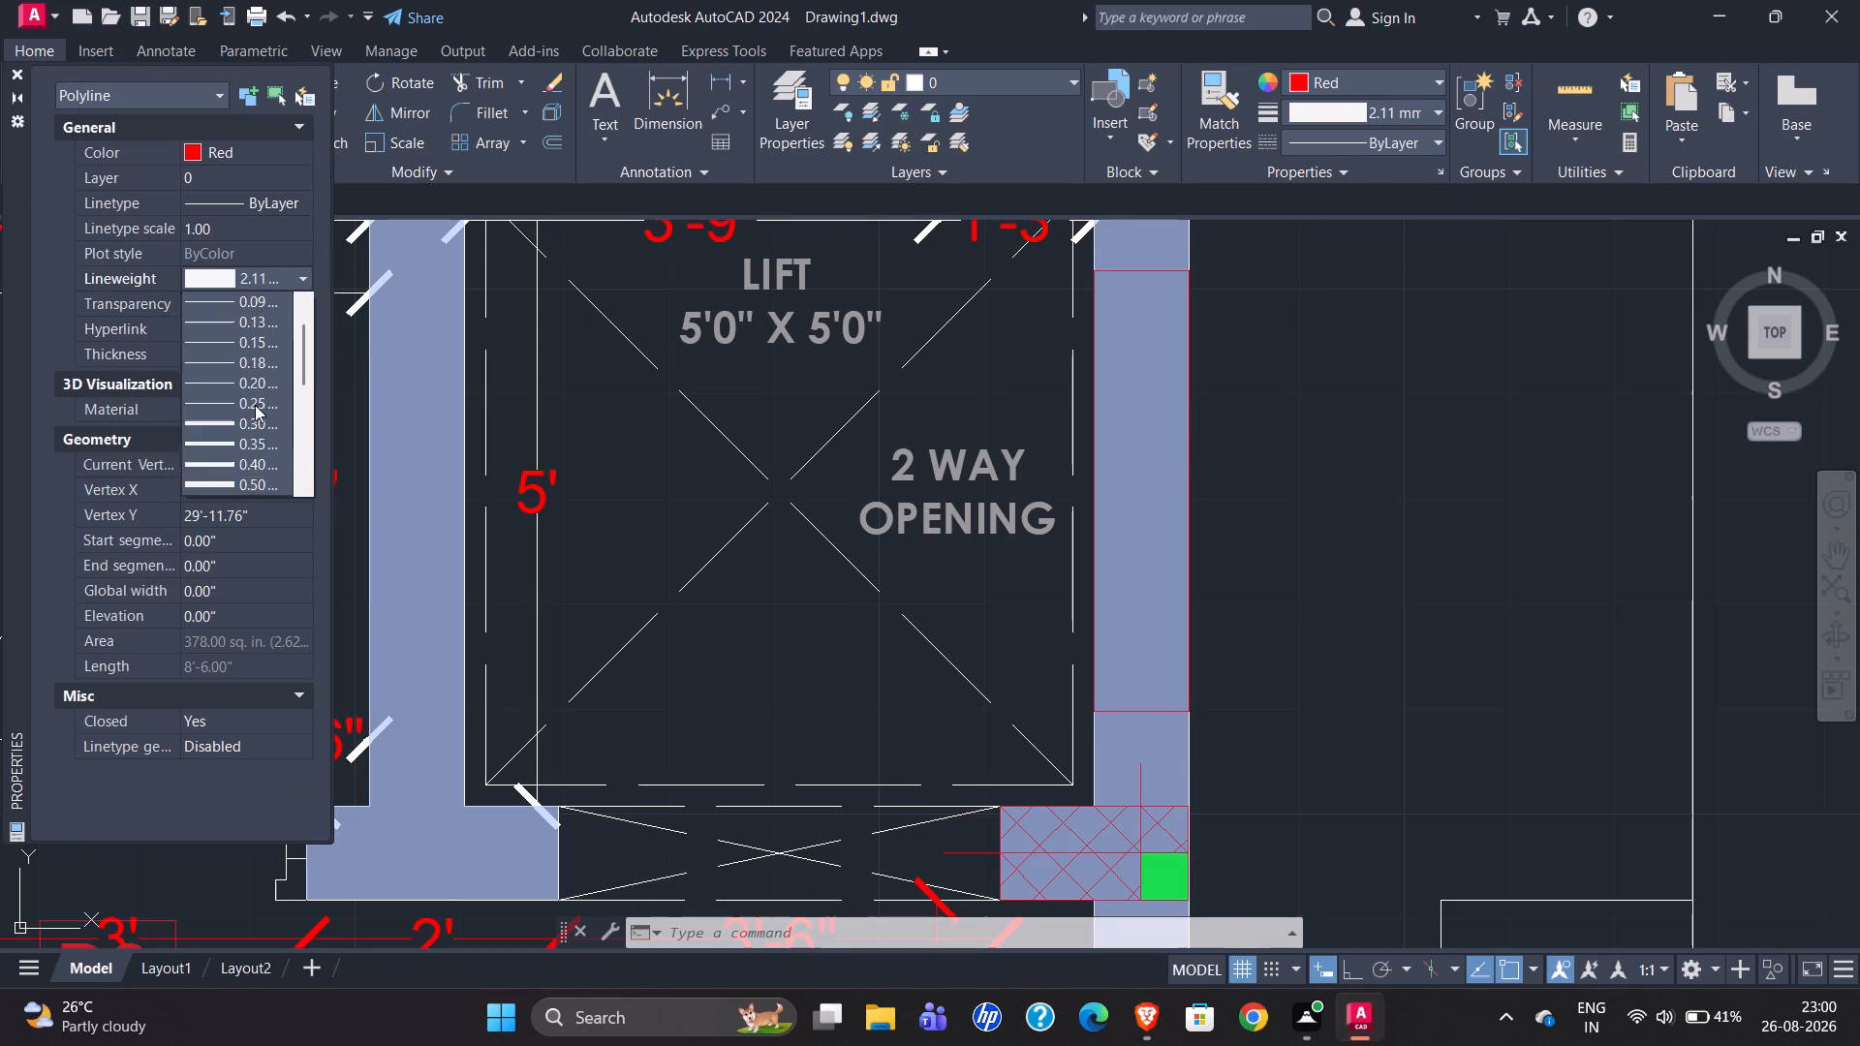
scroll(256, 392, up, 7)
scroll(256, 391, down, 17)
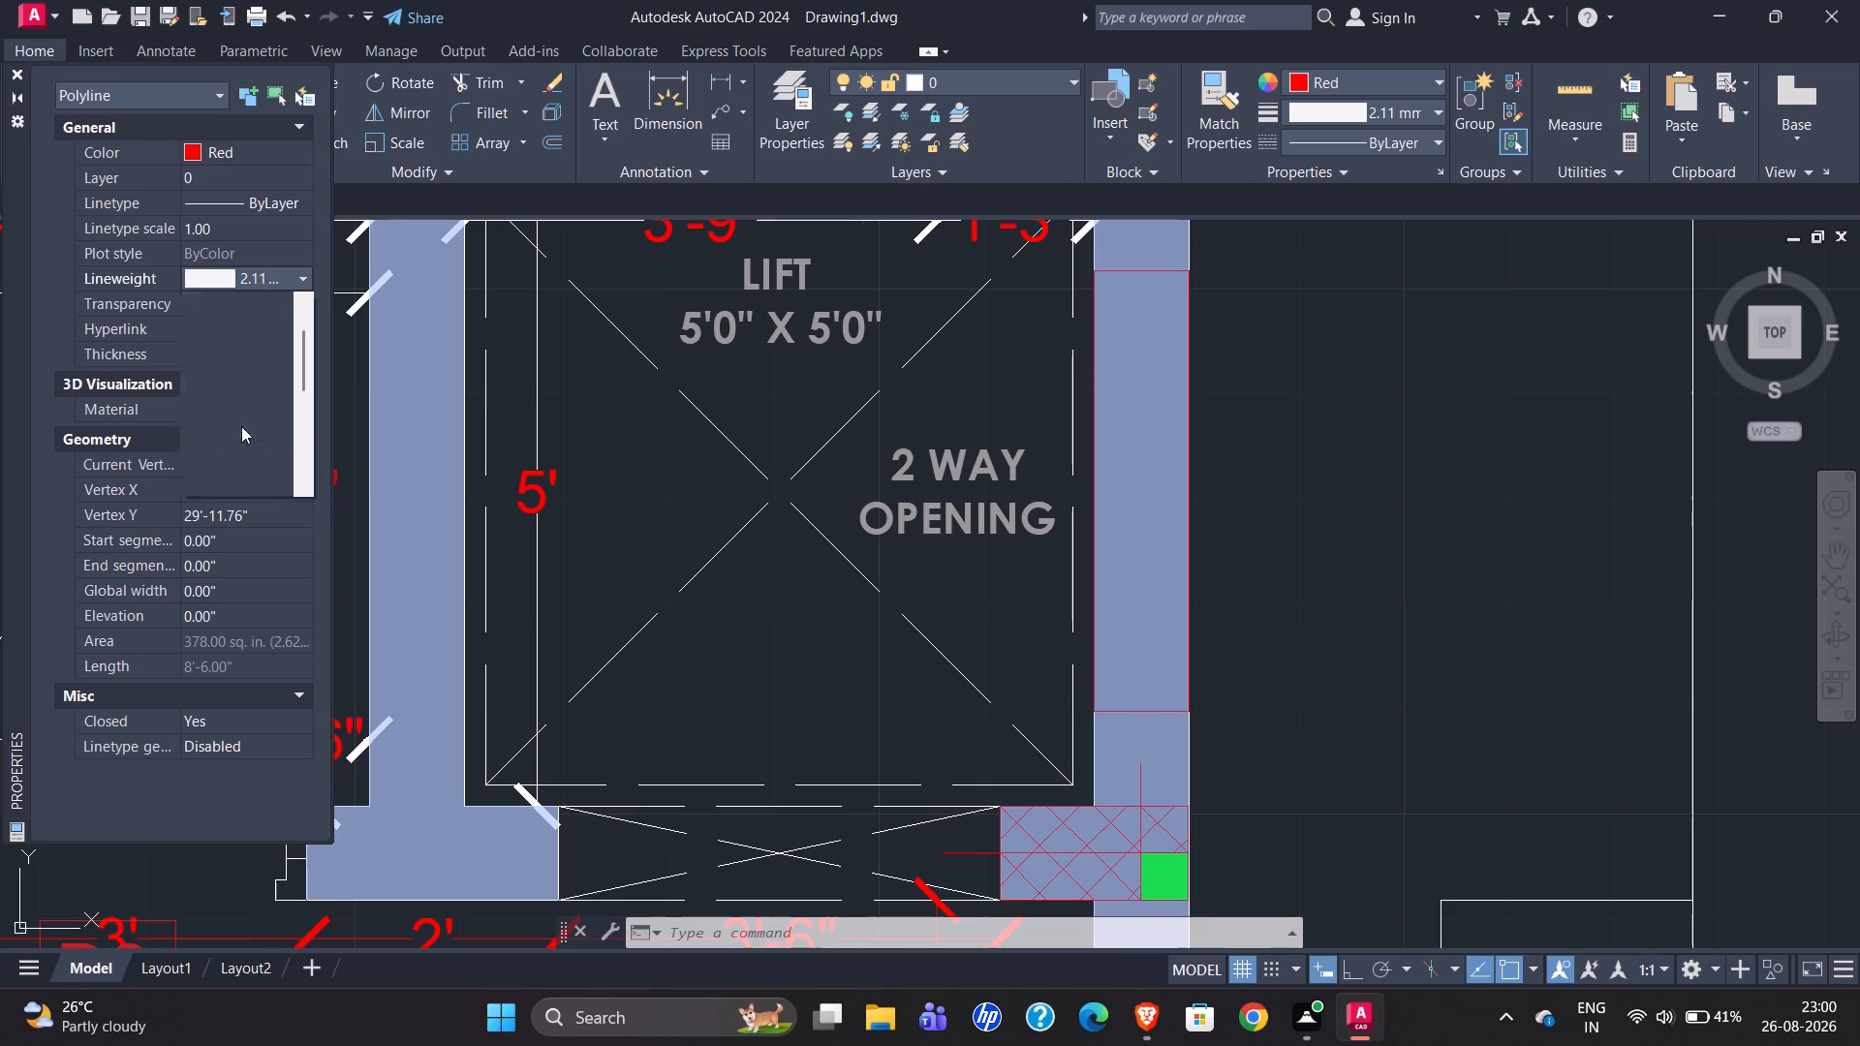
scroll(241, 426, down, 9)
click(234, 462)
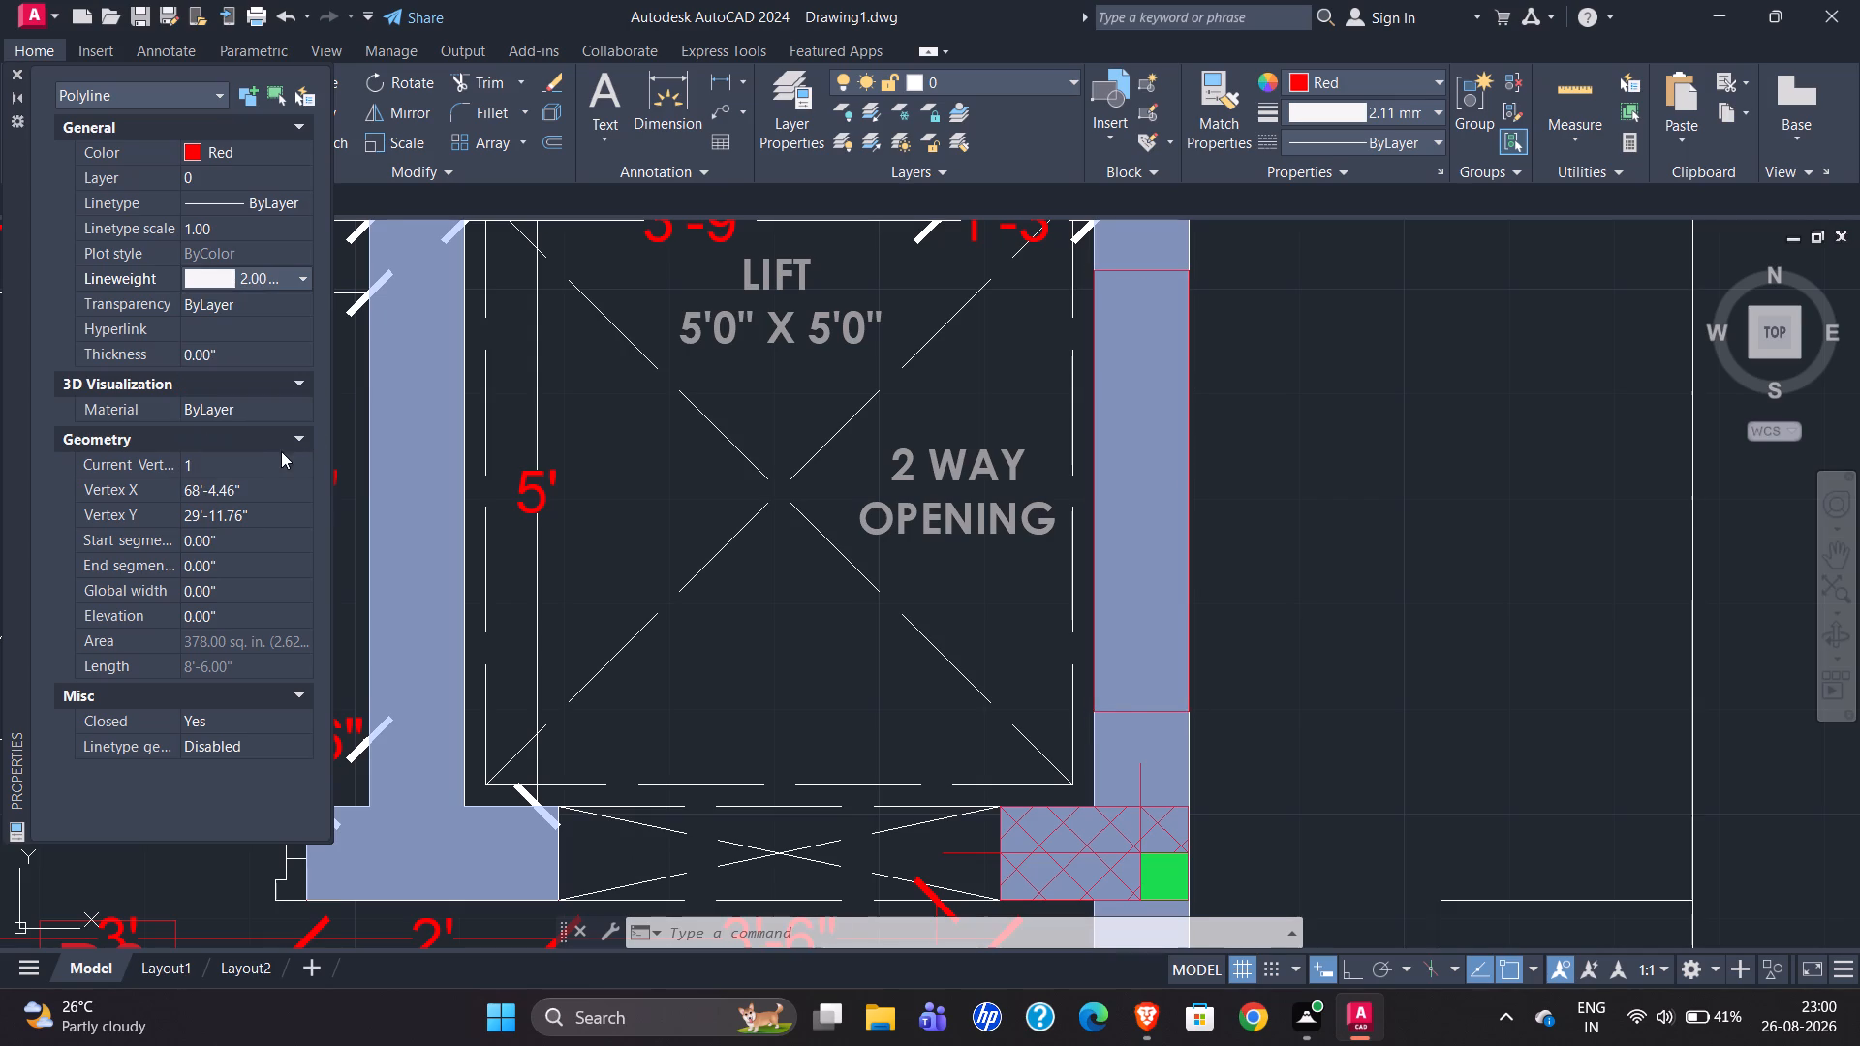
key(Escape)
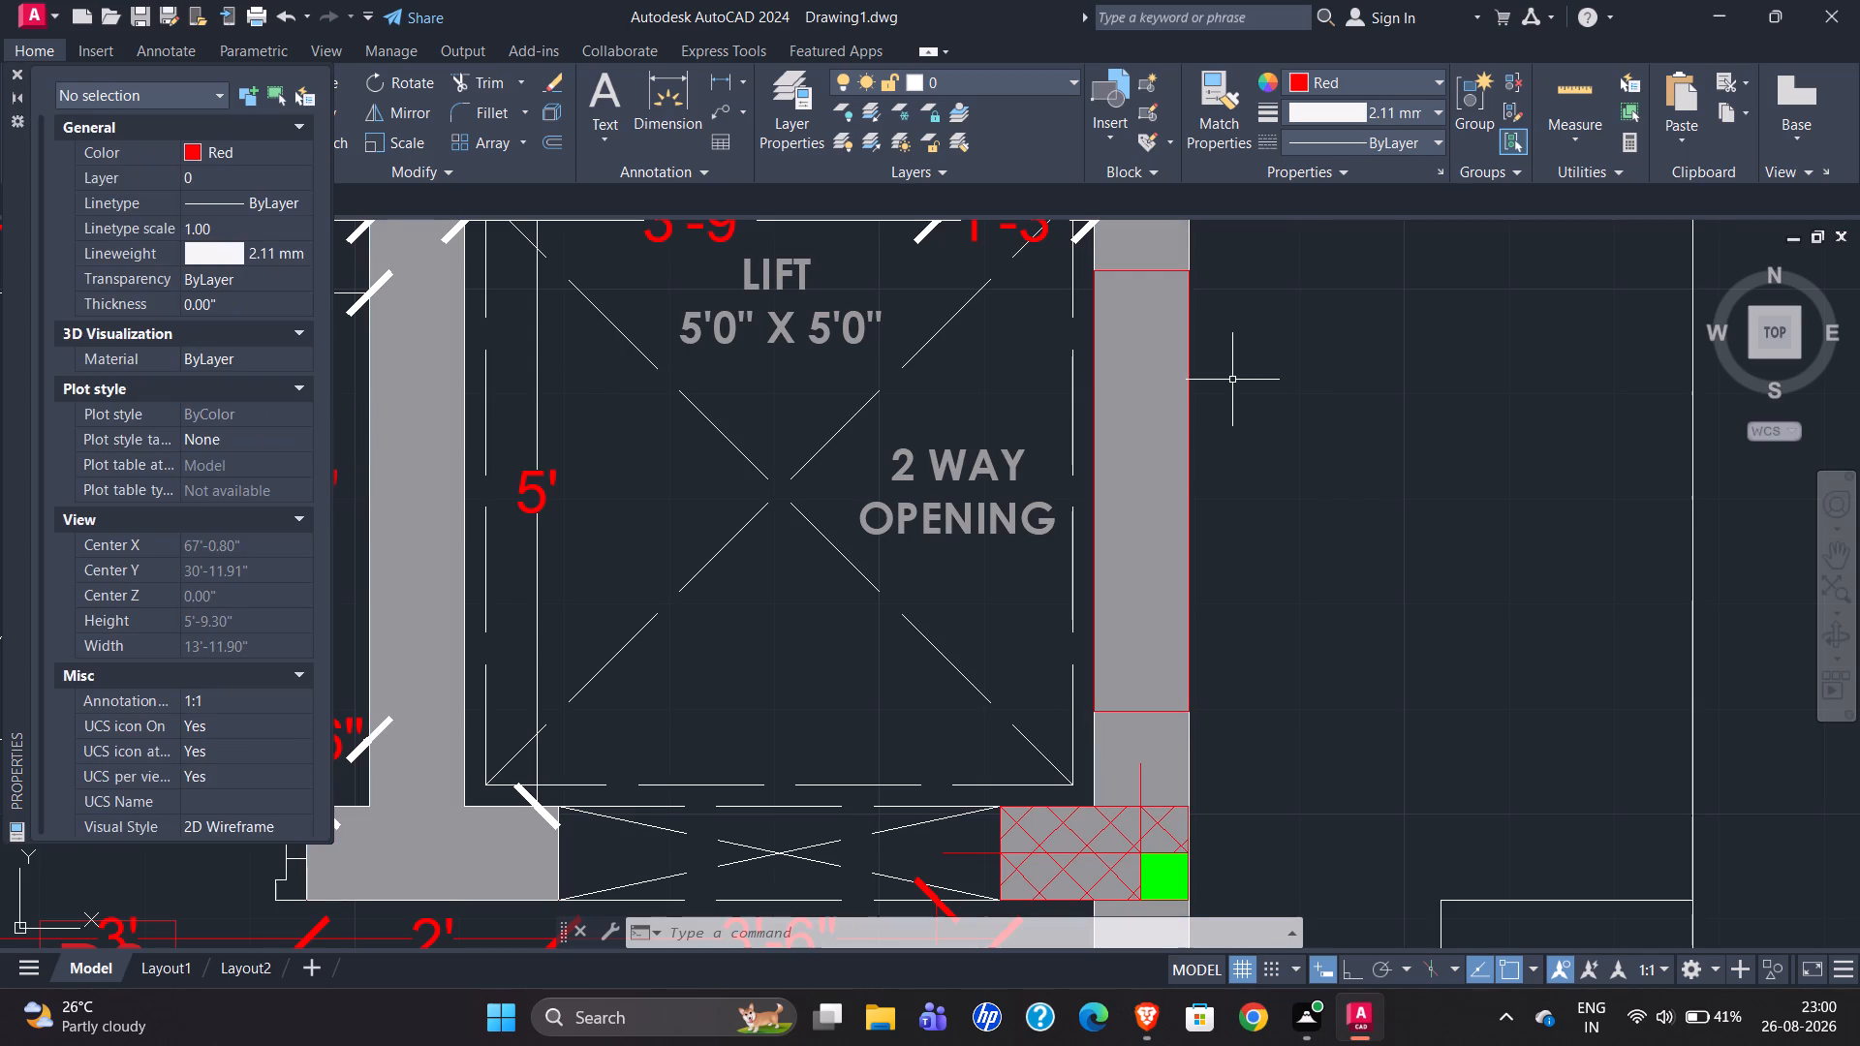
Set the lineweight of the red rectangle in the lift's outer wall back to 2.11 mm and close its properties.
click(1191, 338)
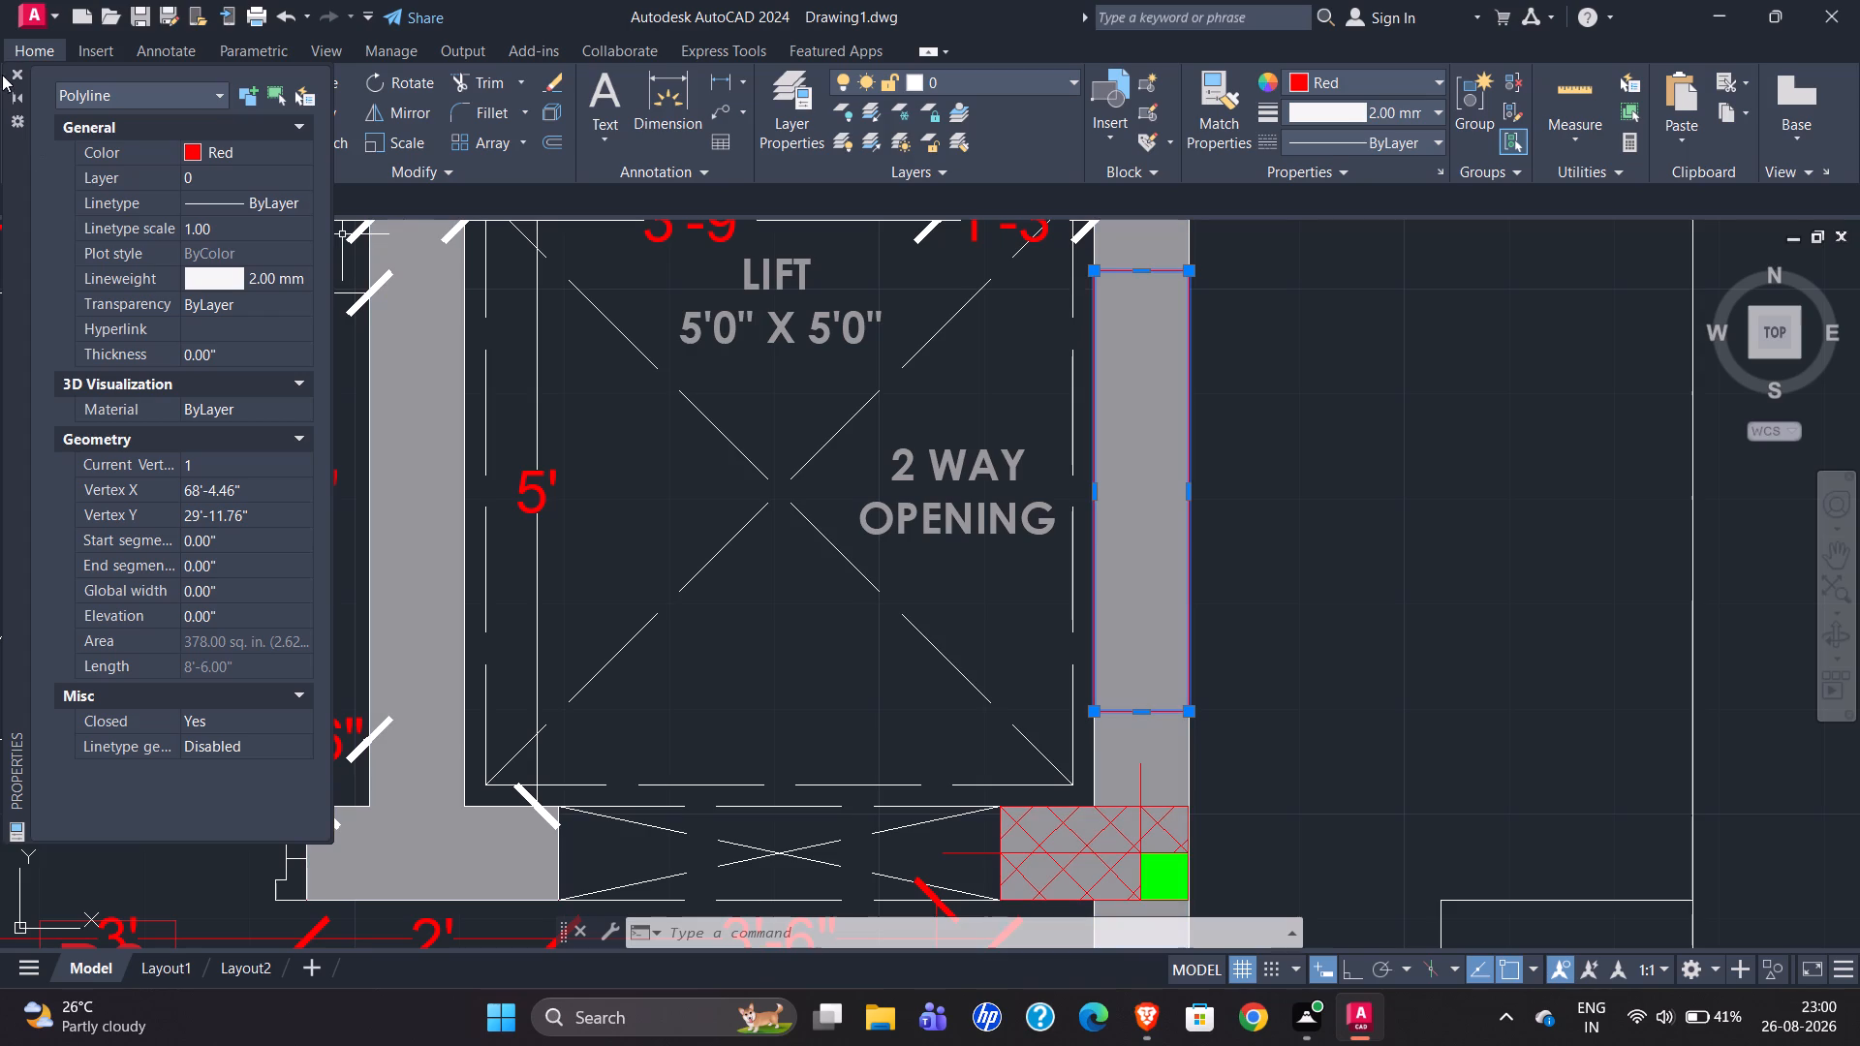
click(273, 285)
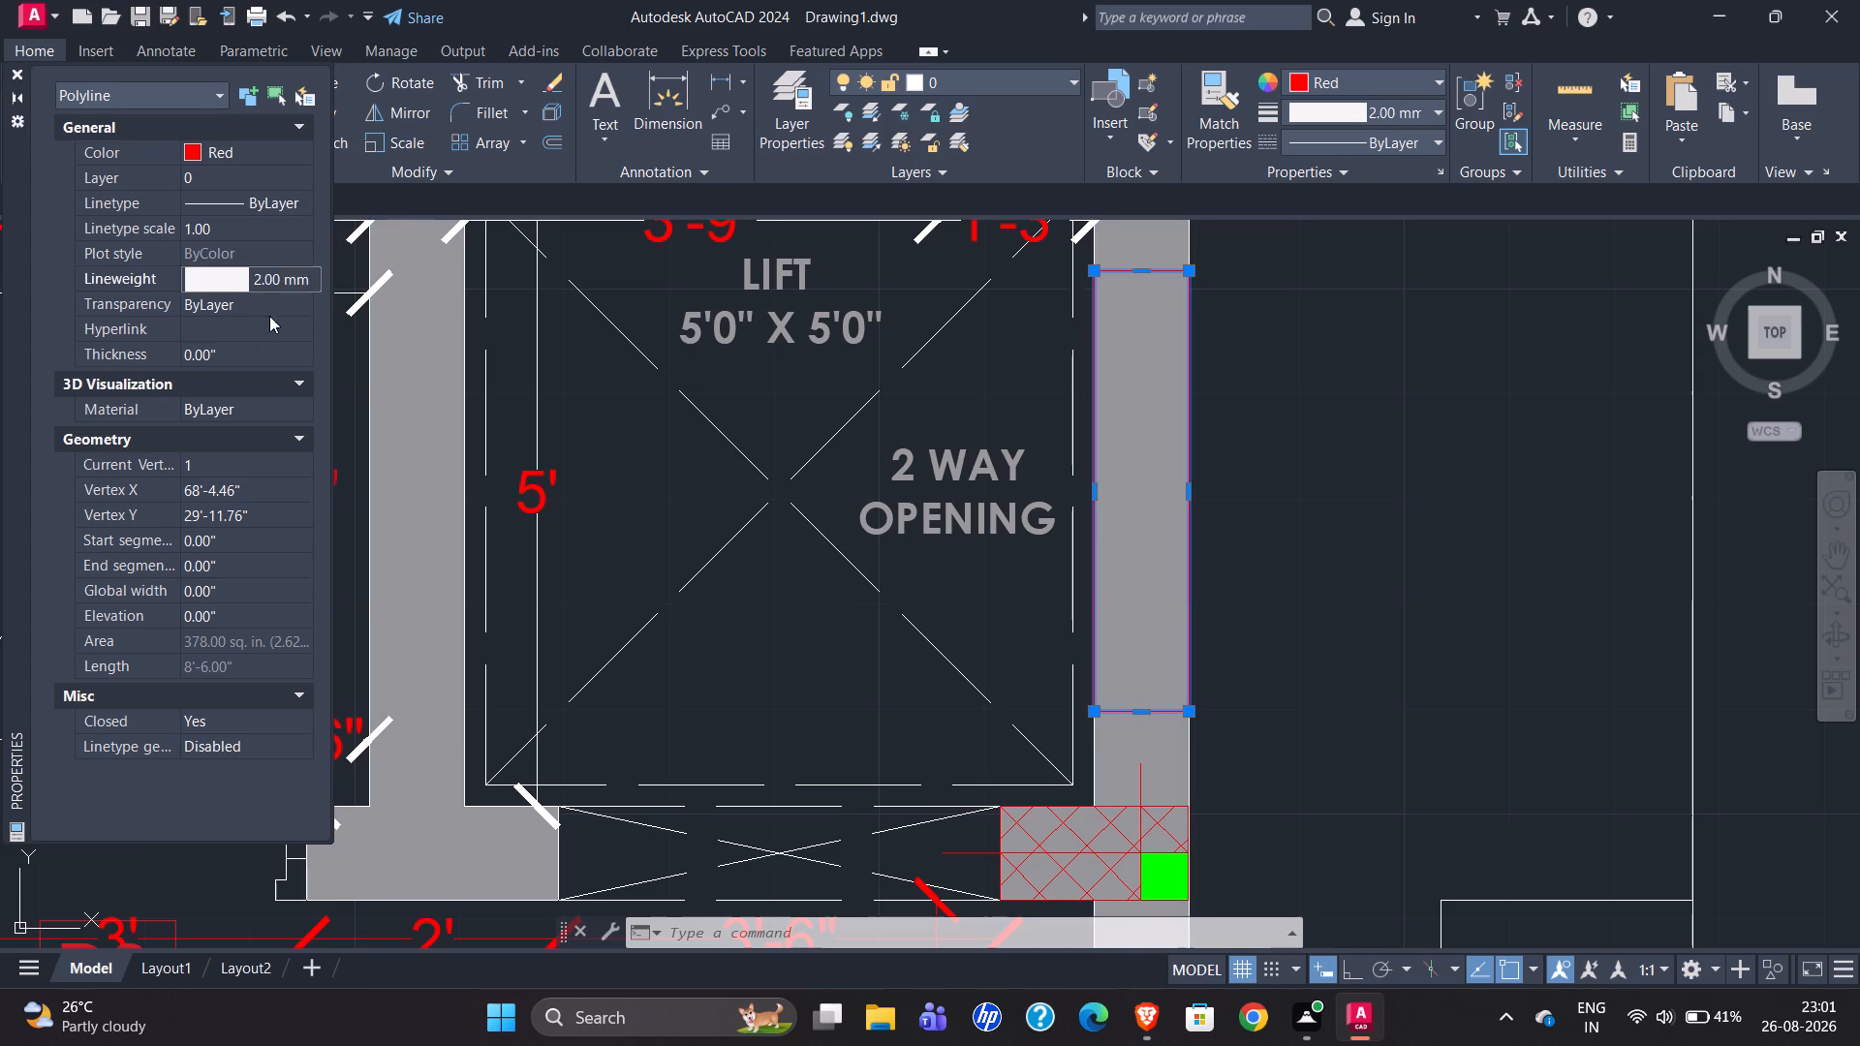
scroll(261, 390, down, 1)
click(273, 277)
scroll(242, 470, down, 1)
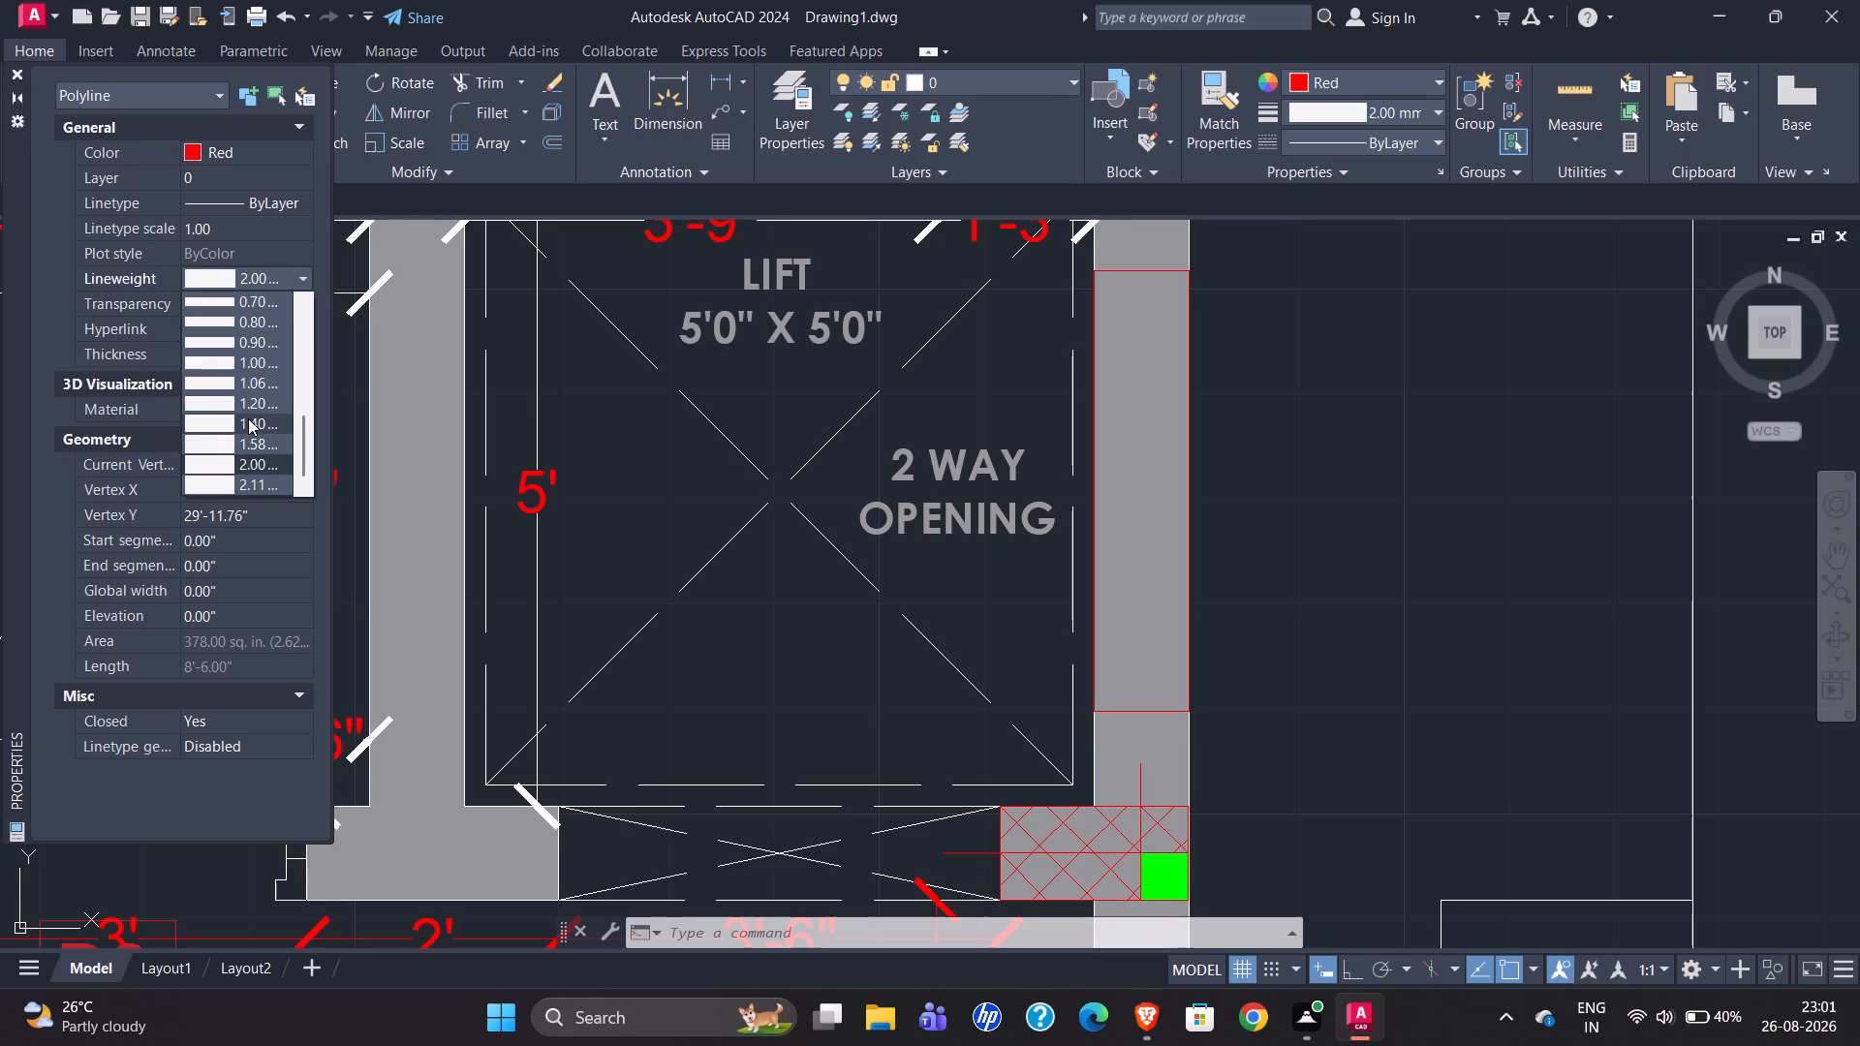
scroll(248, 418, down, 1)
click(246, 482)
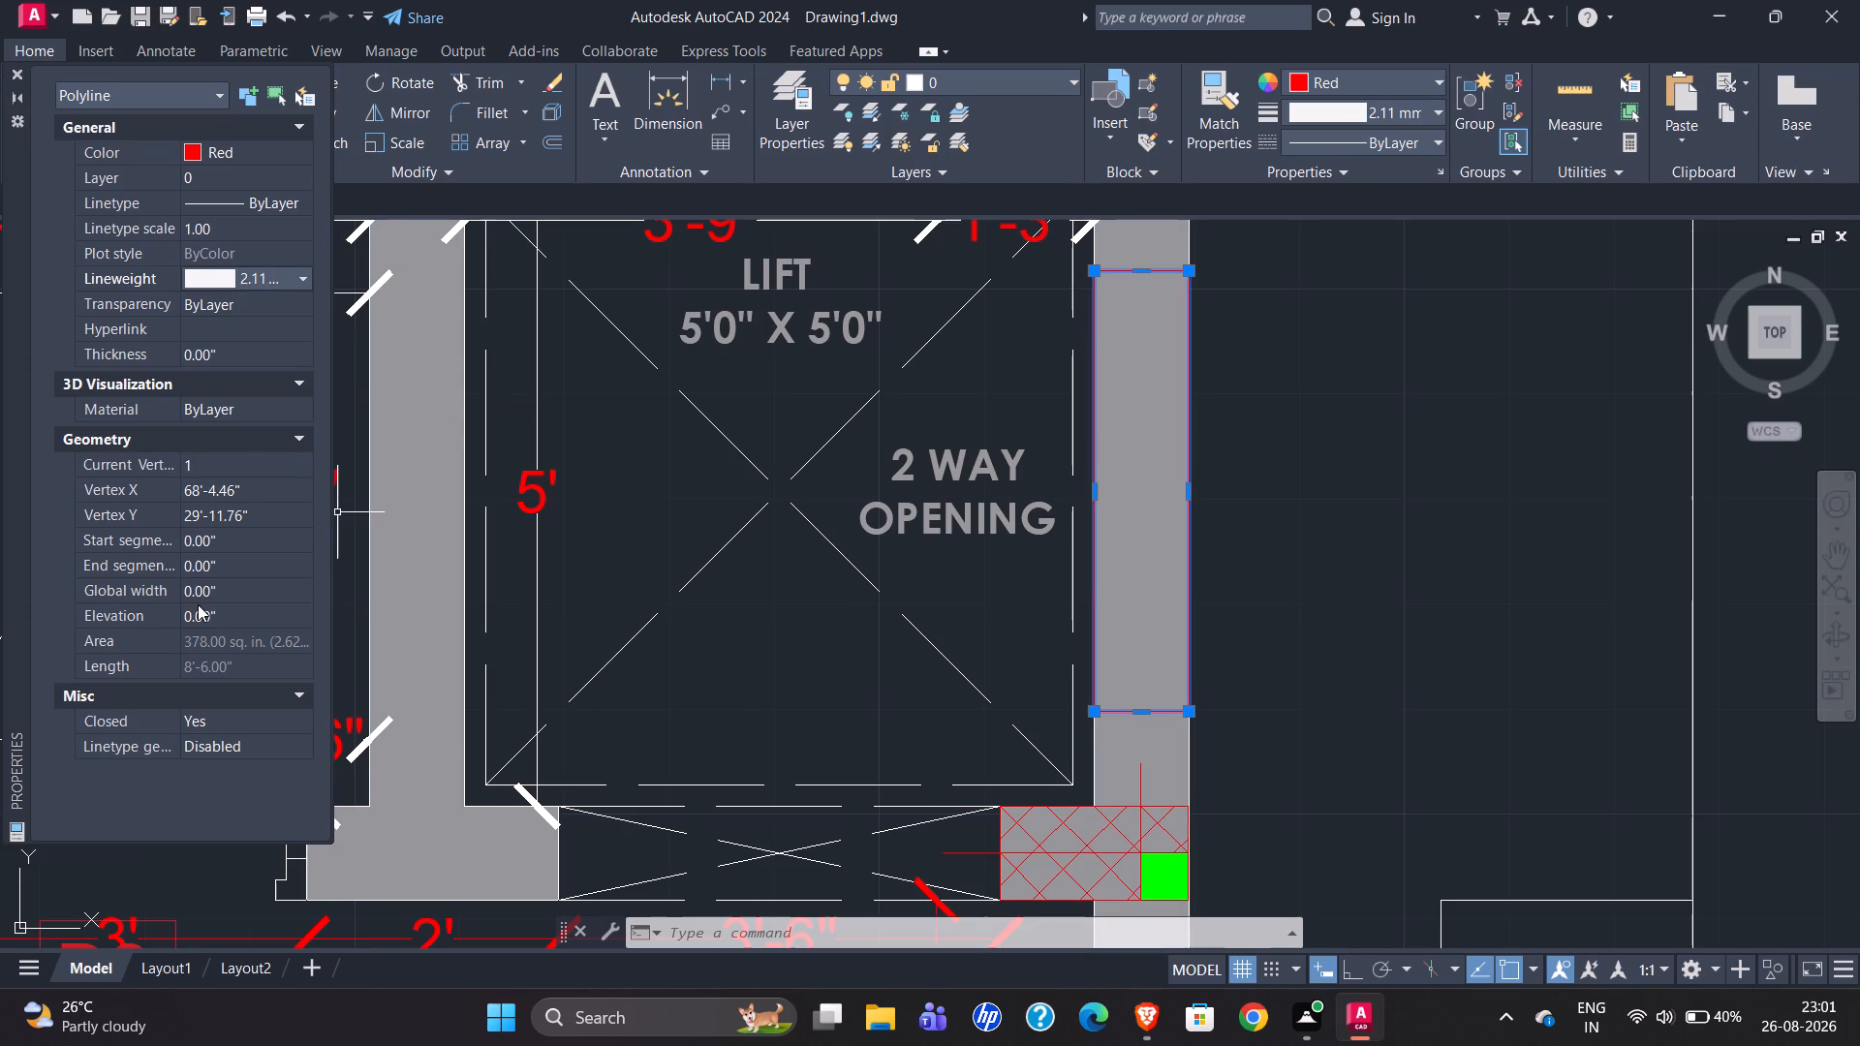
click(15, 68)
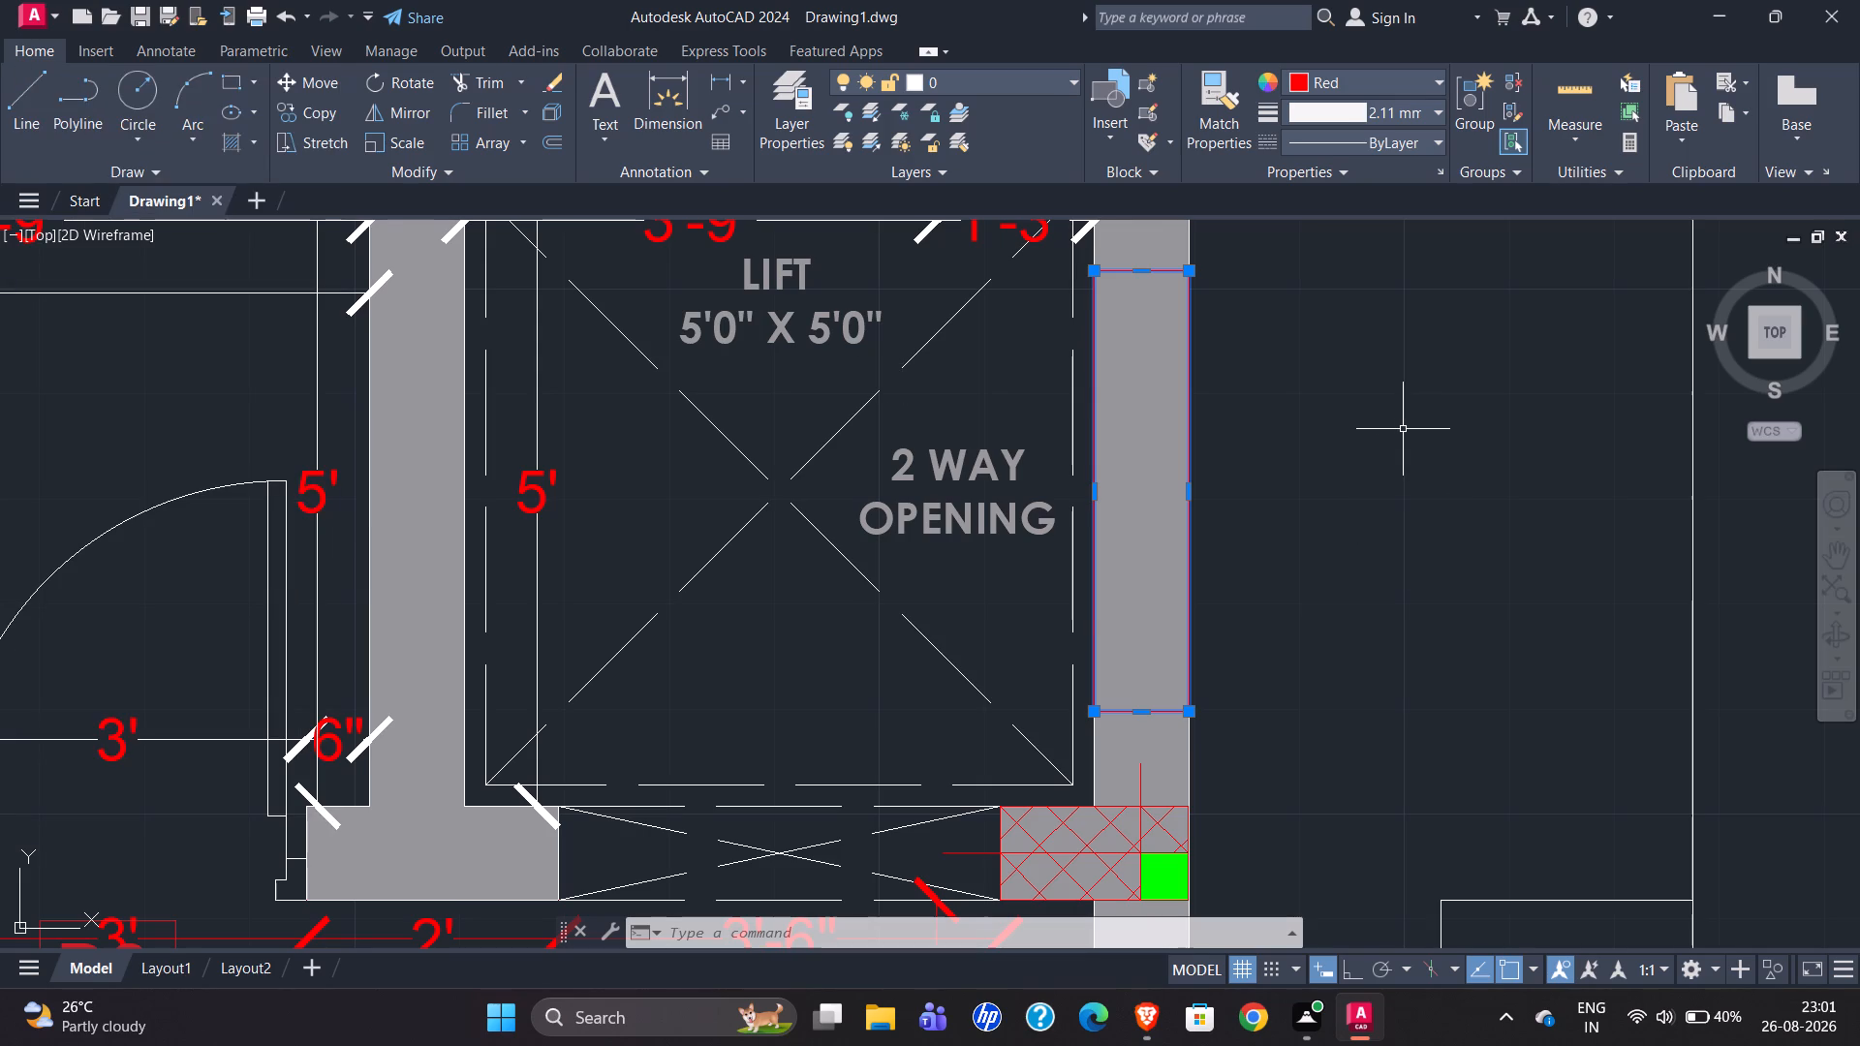
Turn on Display Lineweight in the drawing's Lineweight Settings.
text(LW)
click(1511, 486)
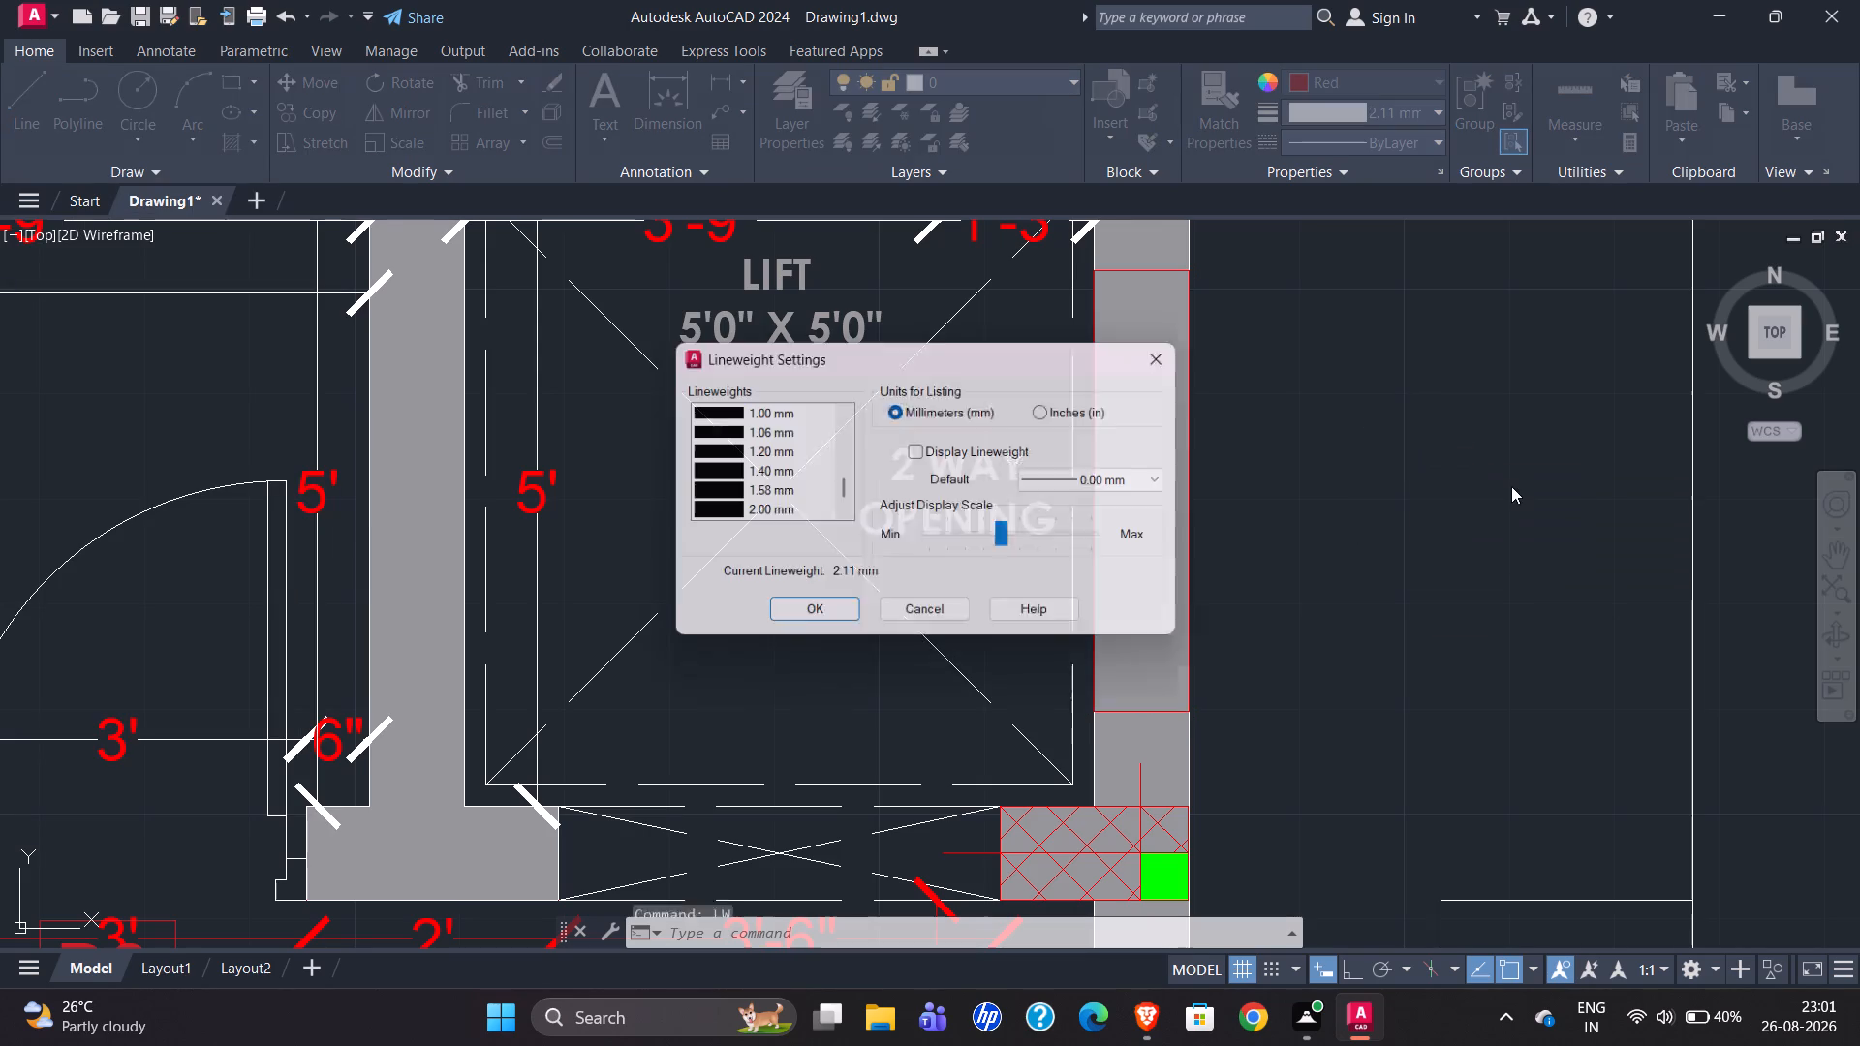
click(919, 446)
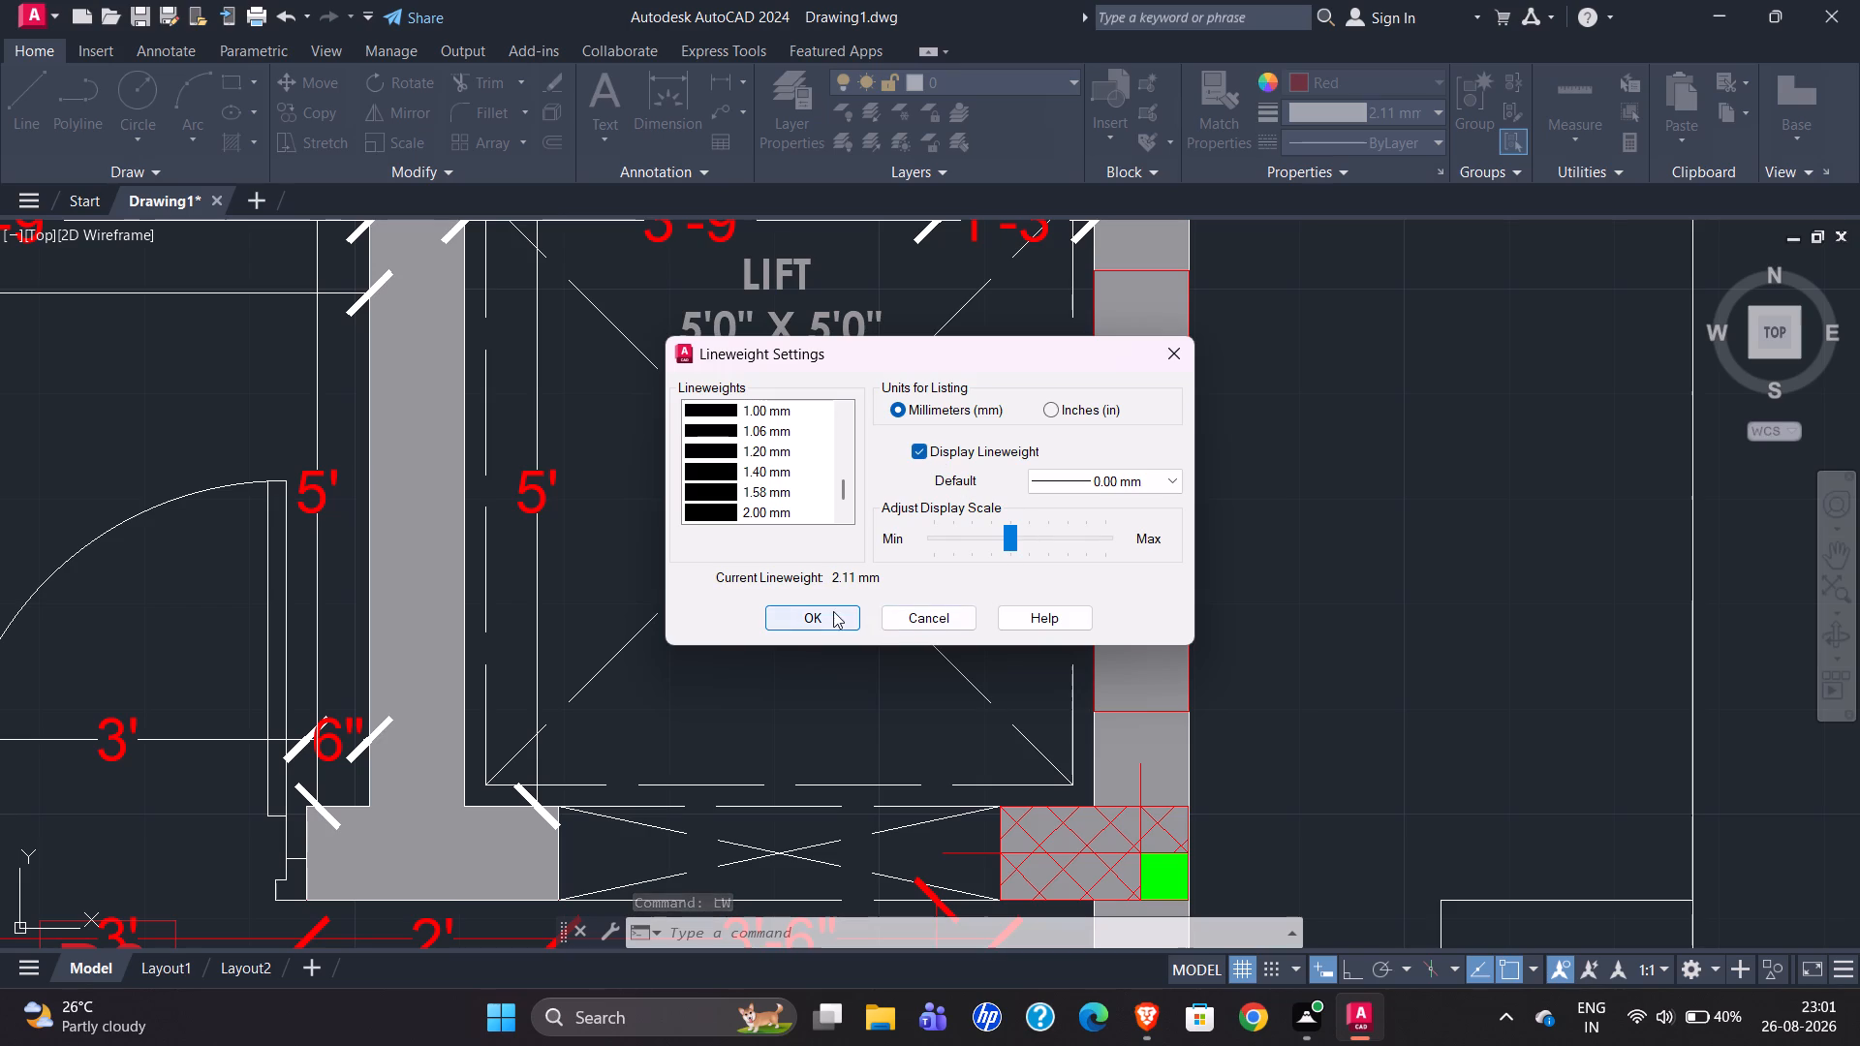
click(833, 611)
Set the drawing's current lineweight to 0.60 mm with nothing selected.
click(1414, 114)
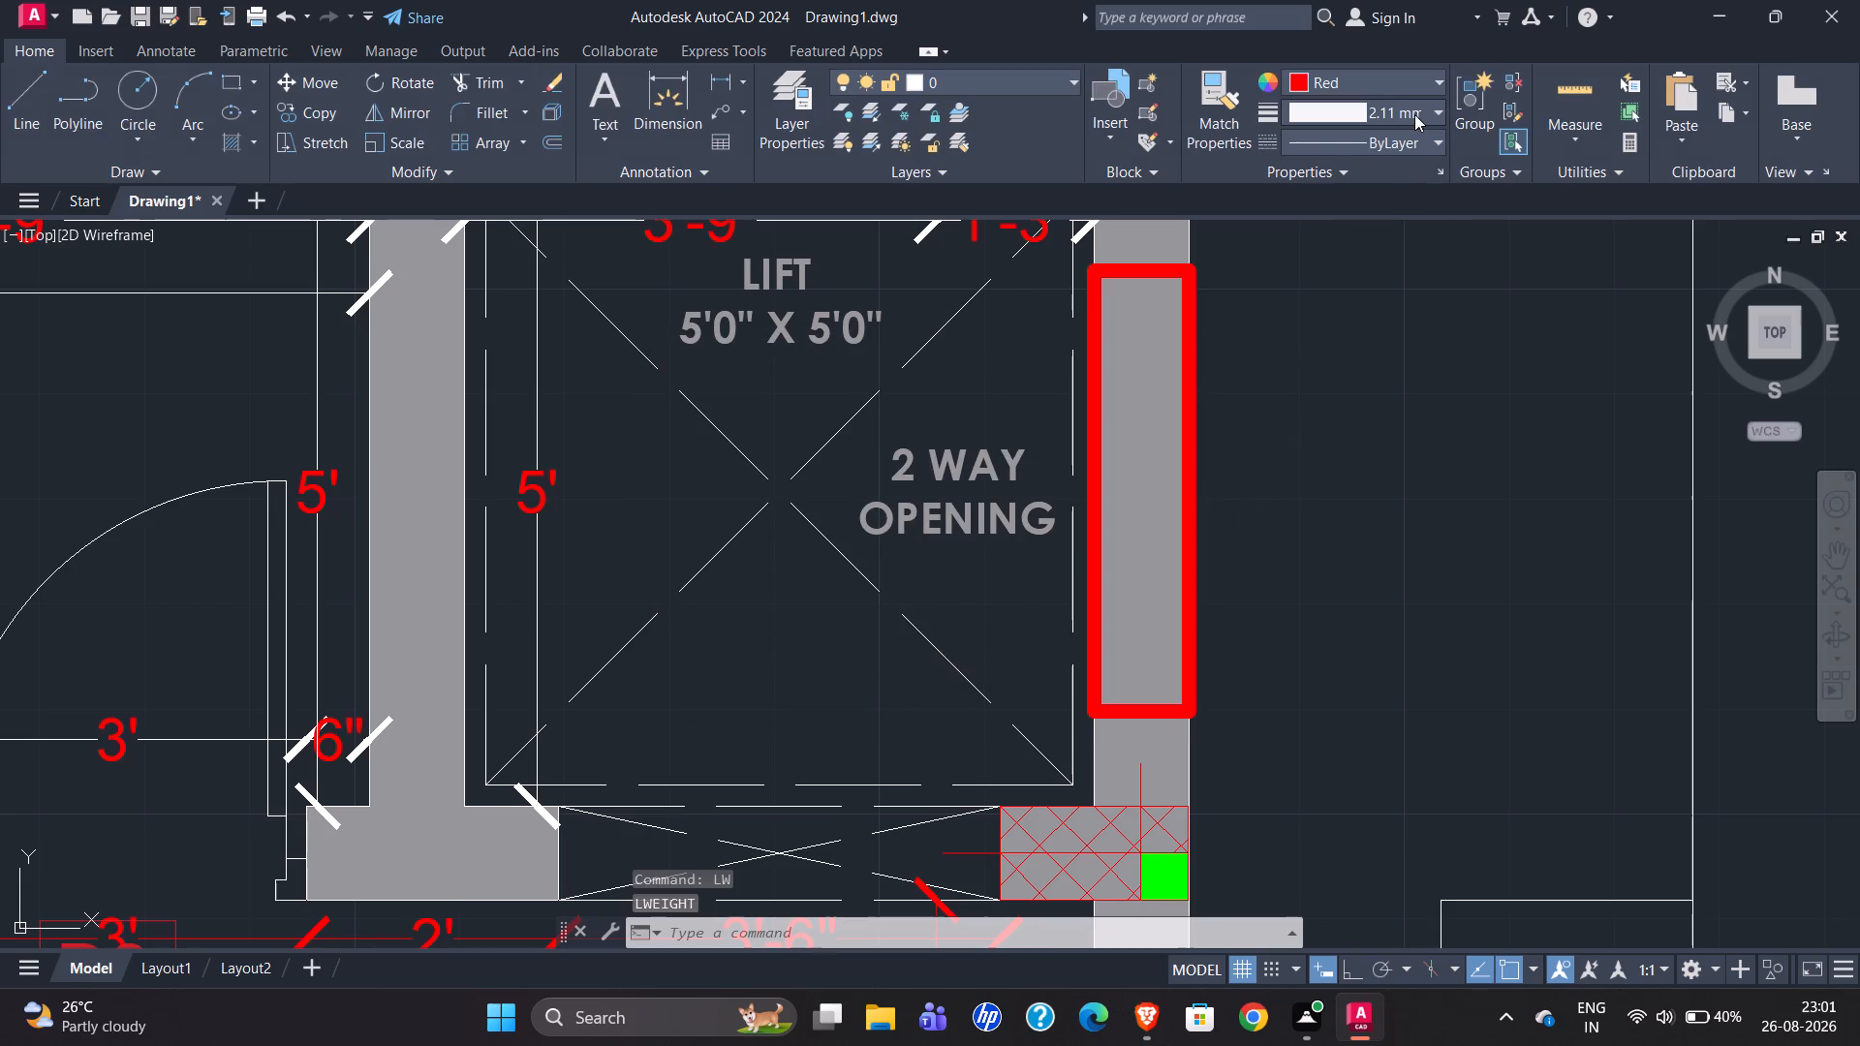
scroll(1391, 338, up, 2)
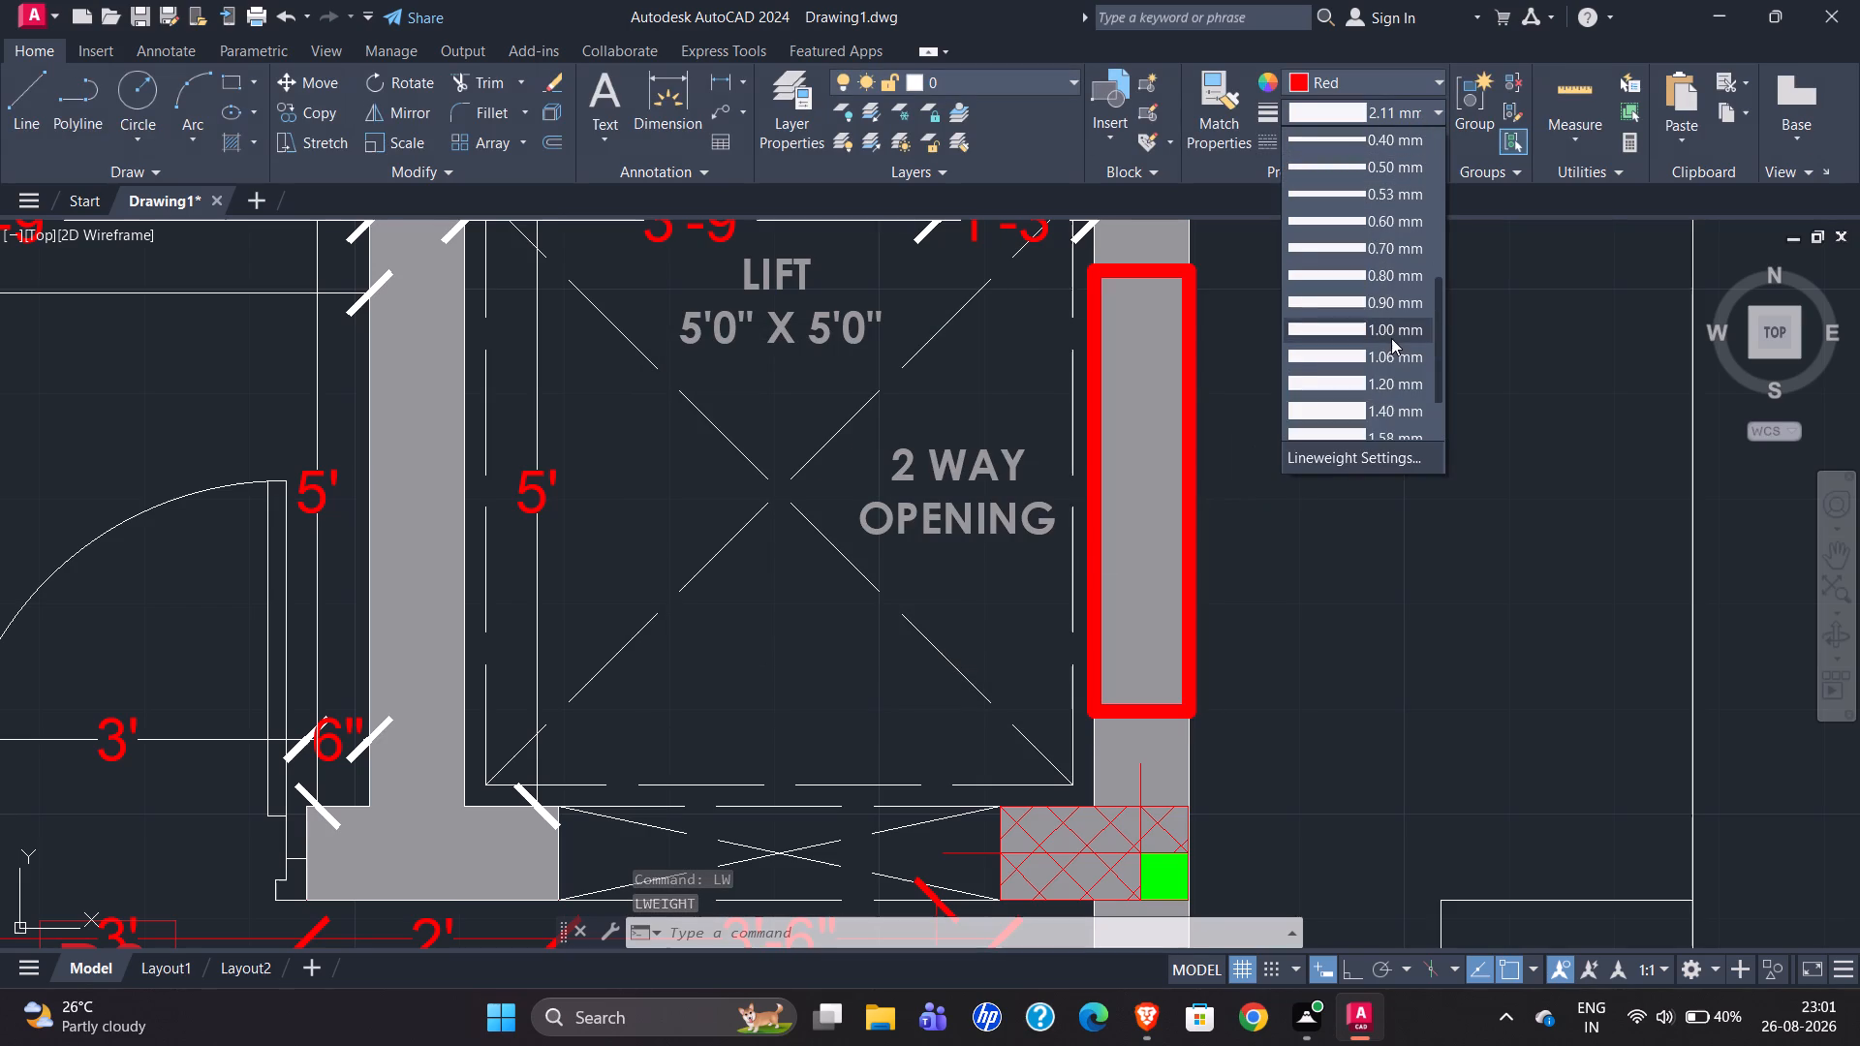
scroll(1391, 338, up, 2)
scroll(1380, 383, down, 2)
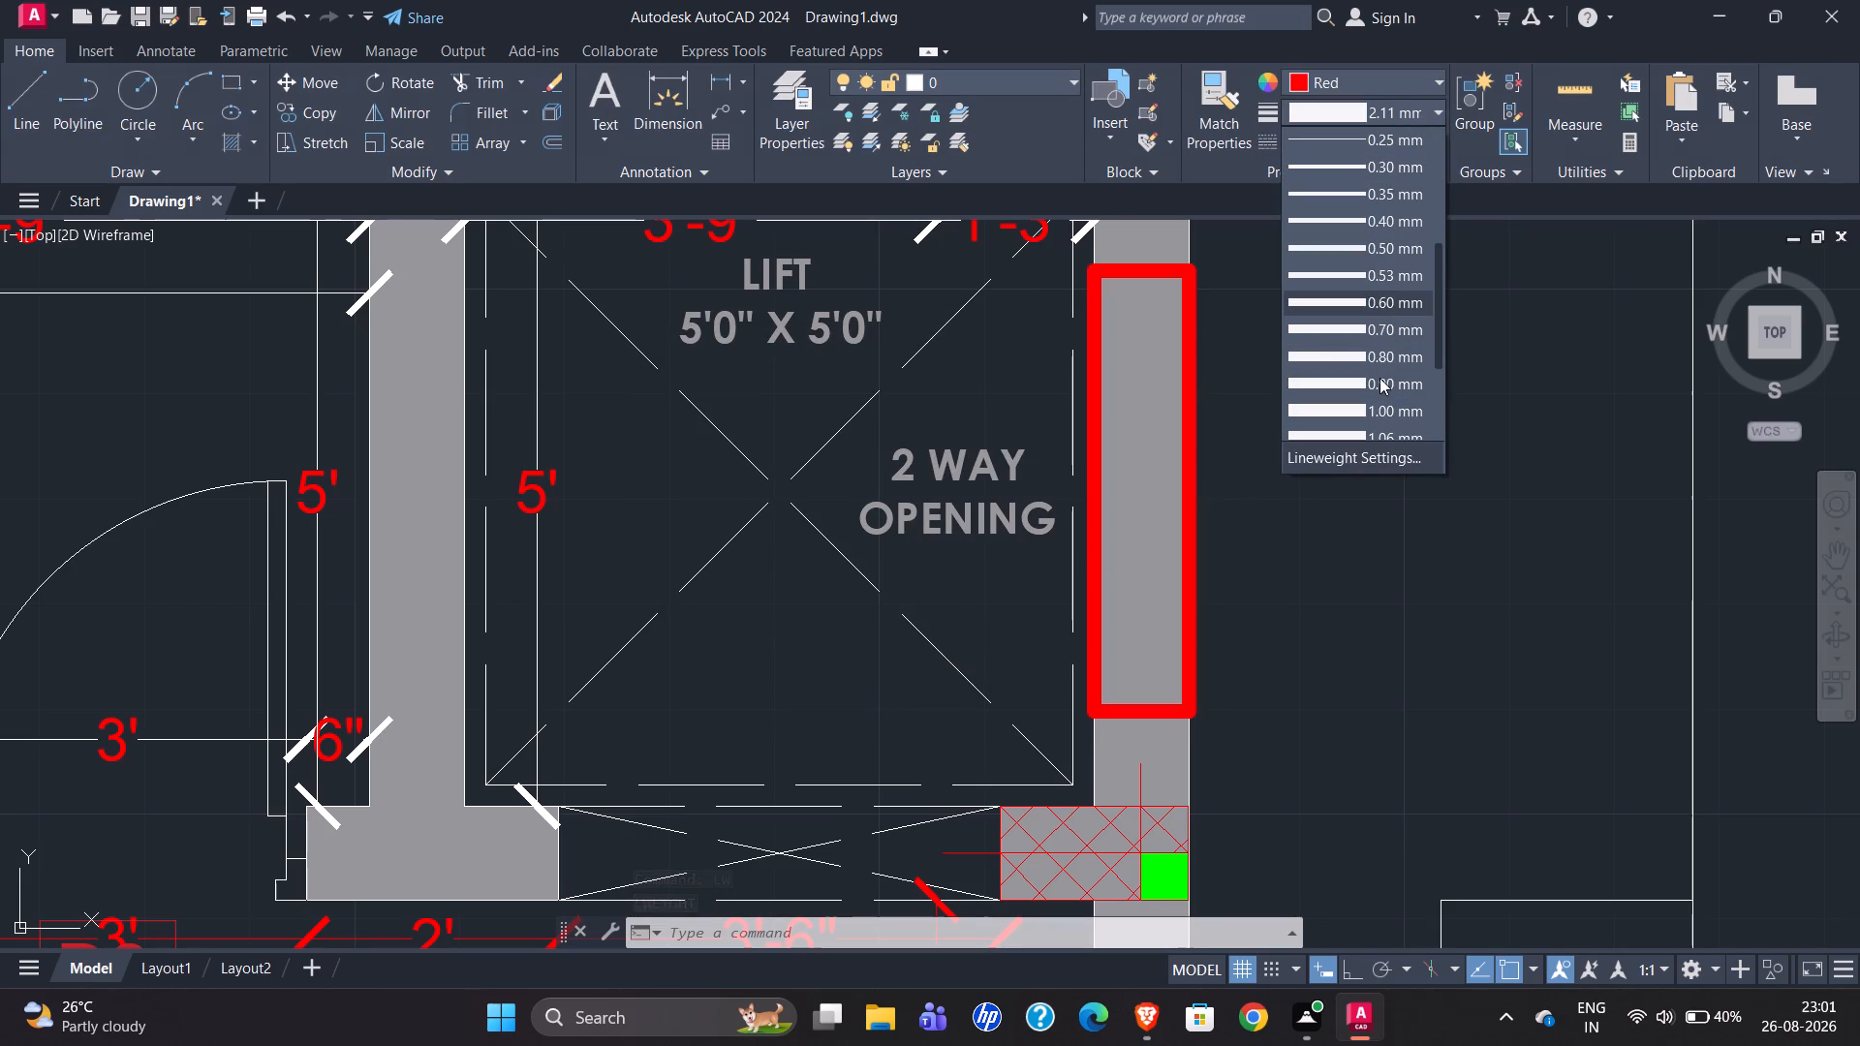
click(1381, 292)
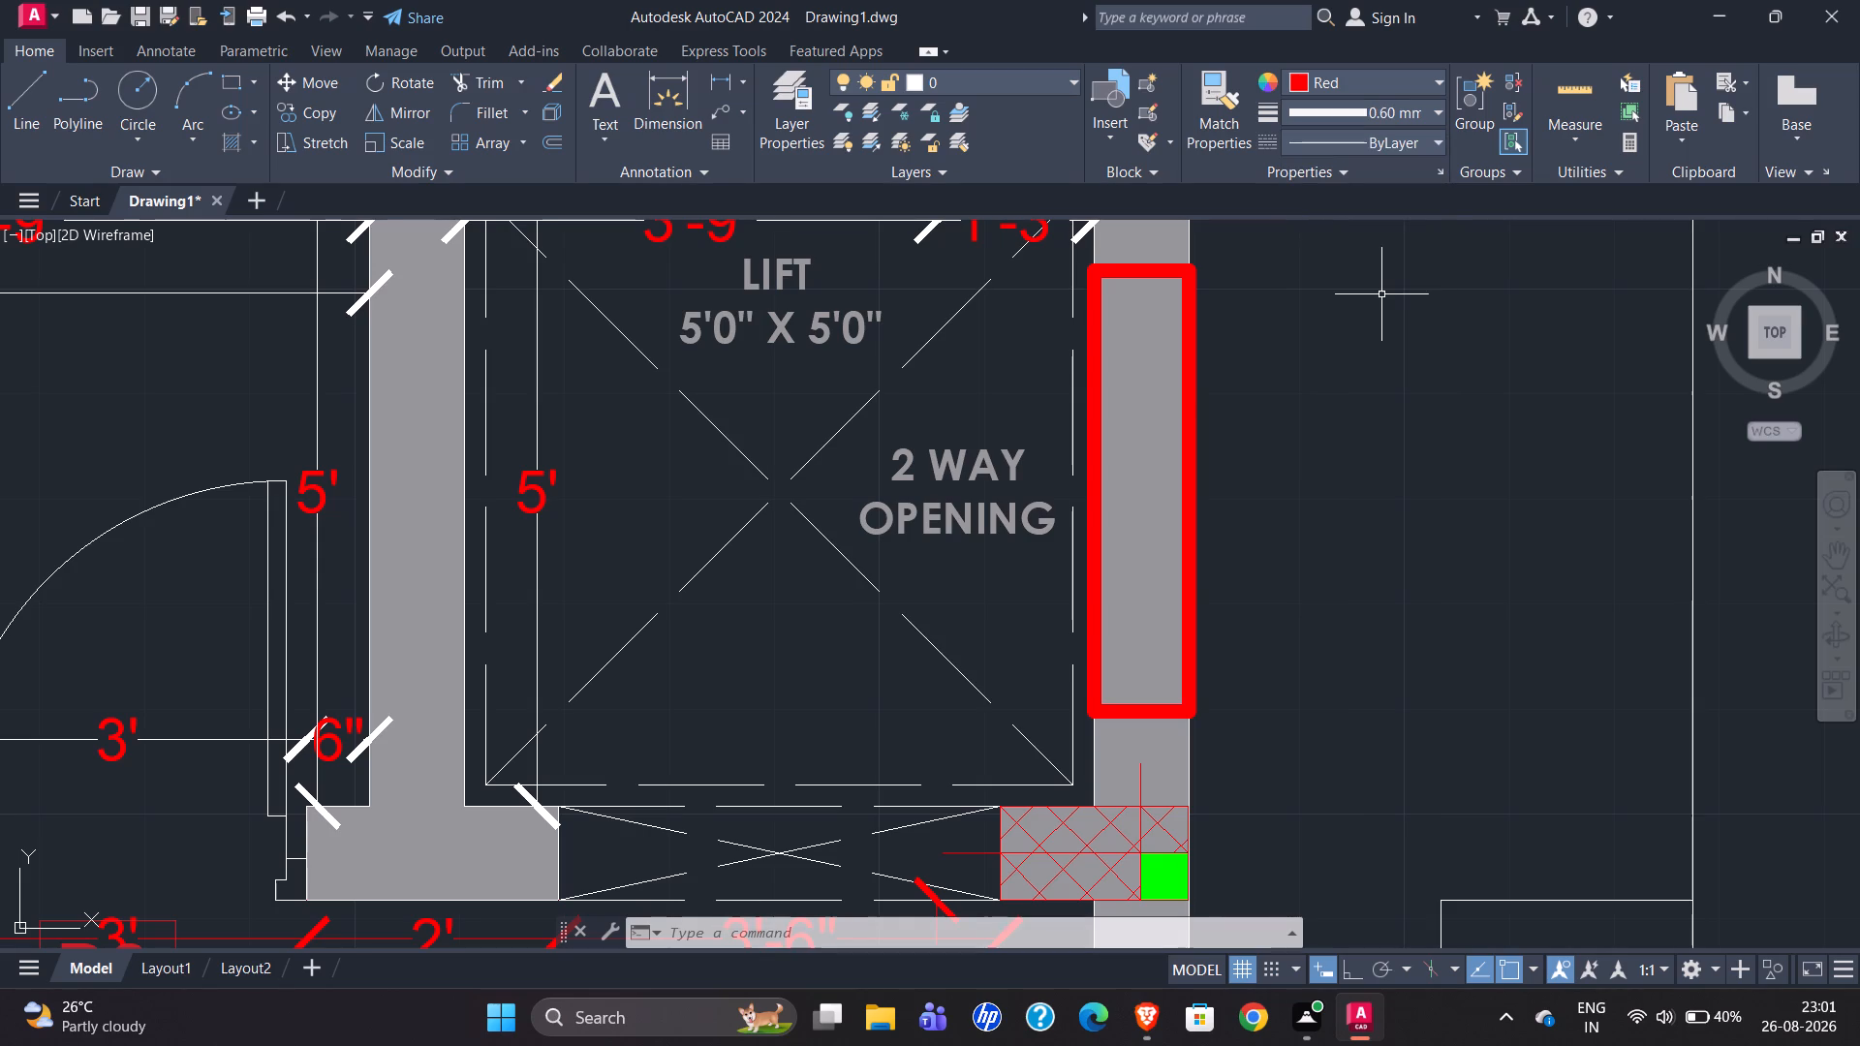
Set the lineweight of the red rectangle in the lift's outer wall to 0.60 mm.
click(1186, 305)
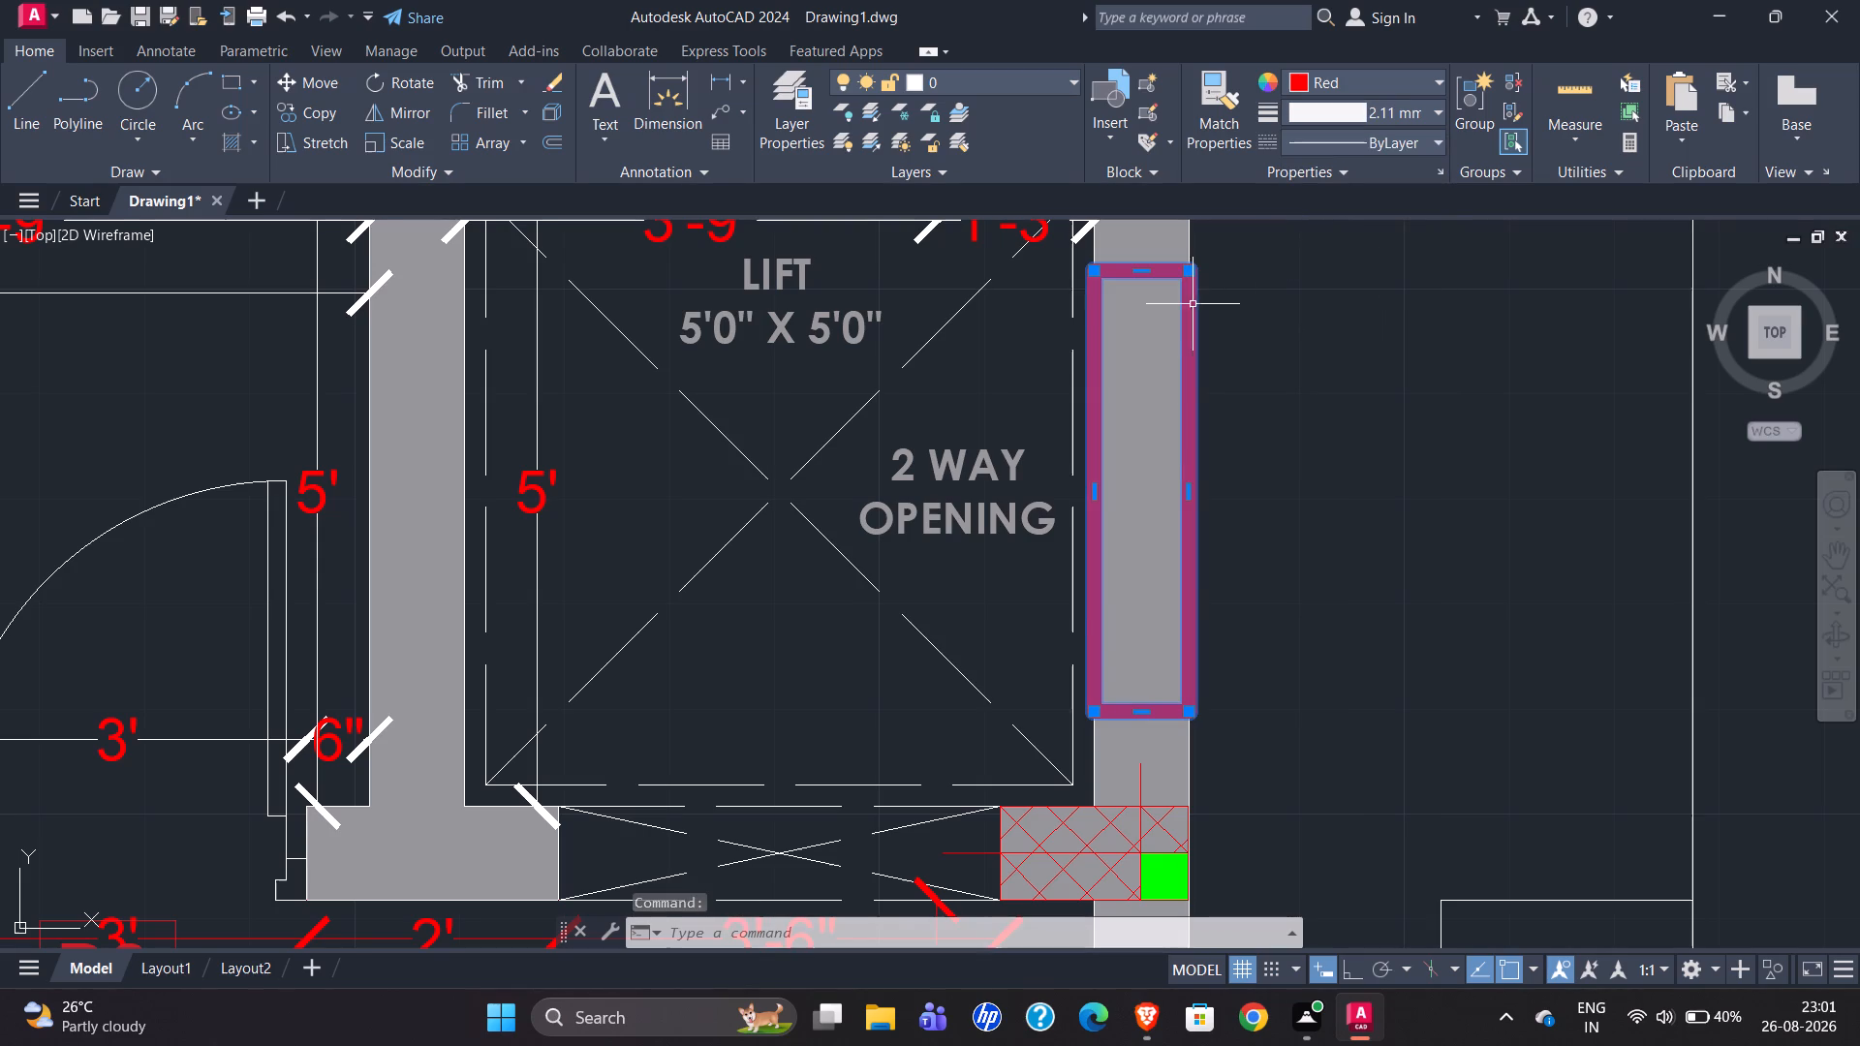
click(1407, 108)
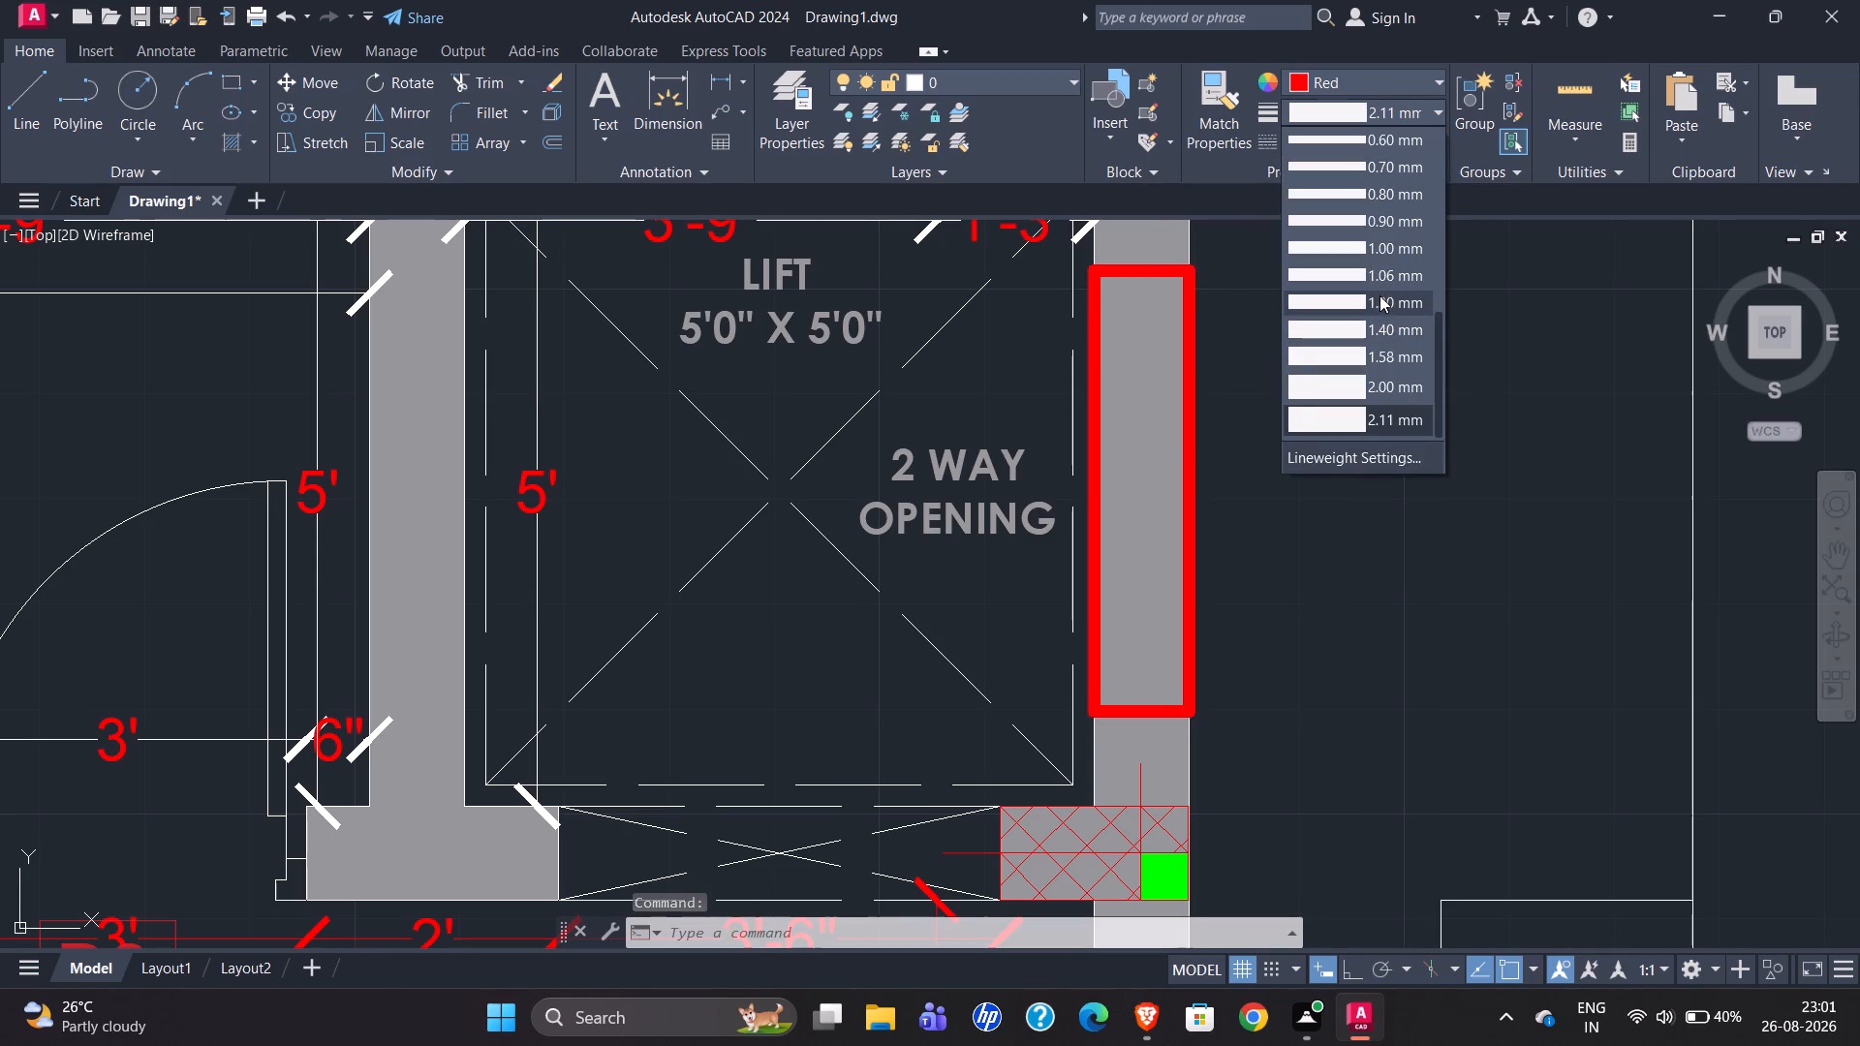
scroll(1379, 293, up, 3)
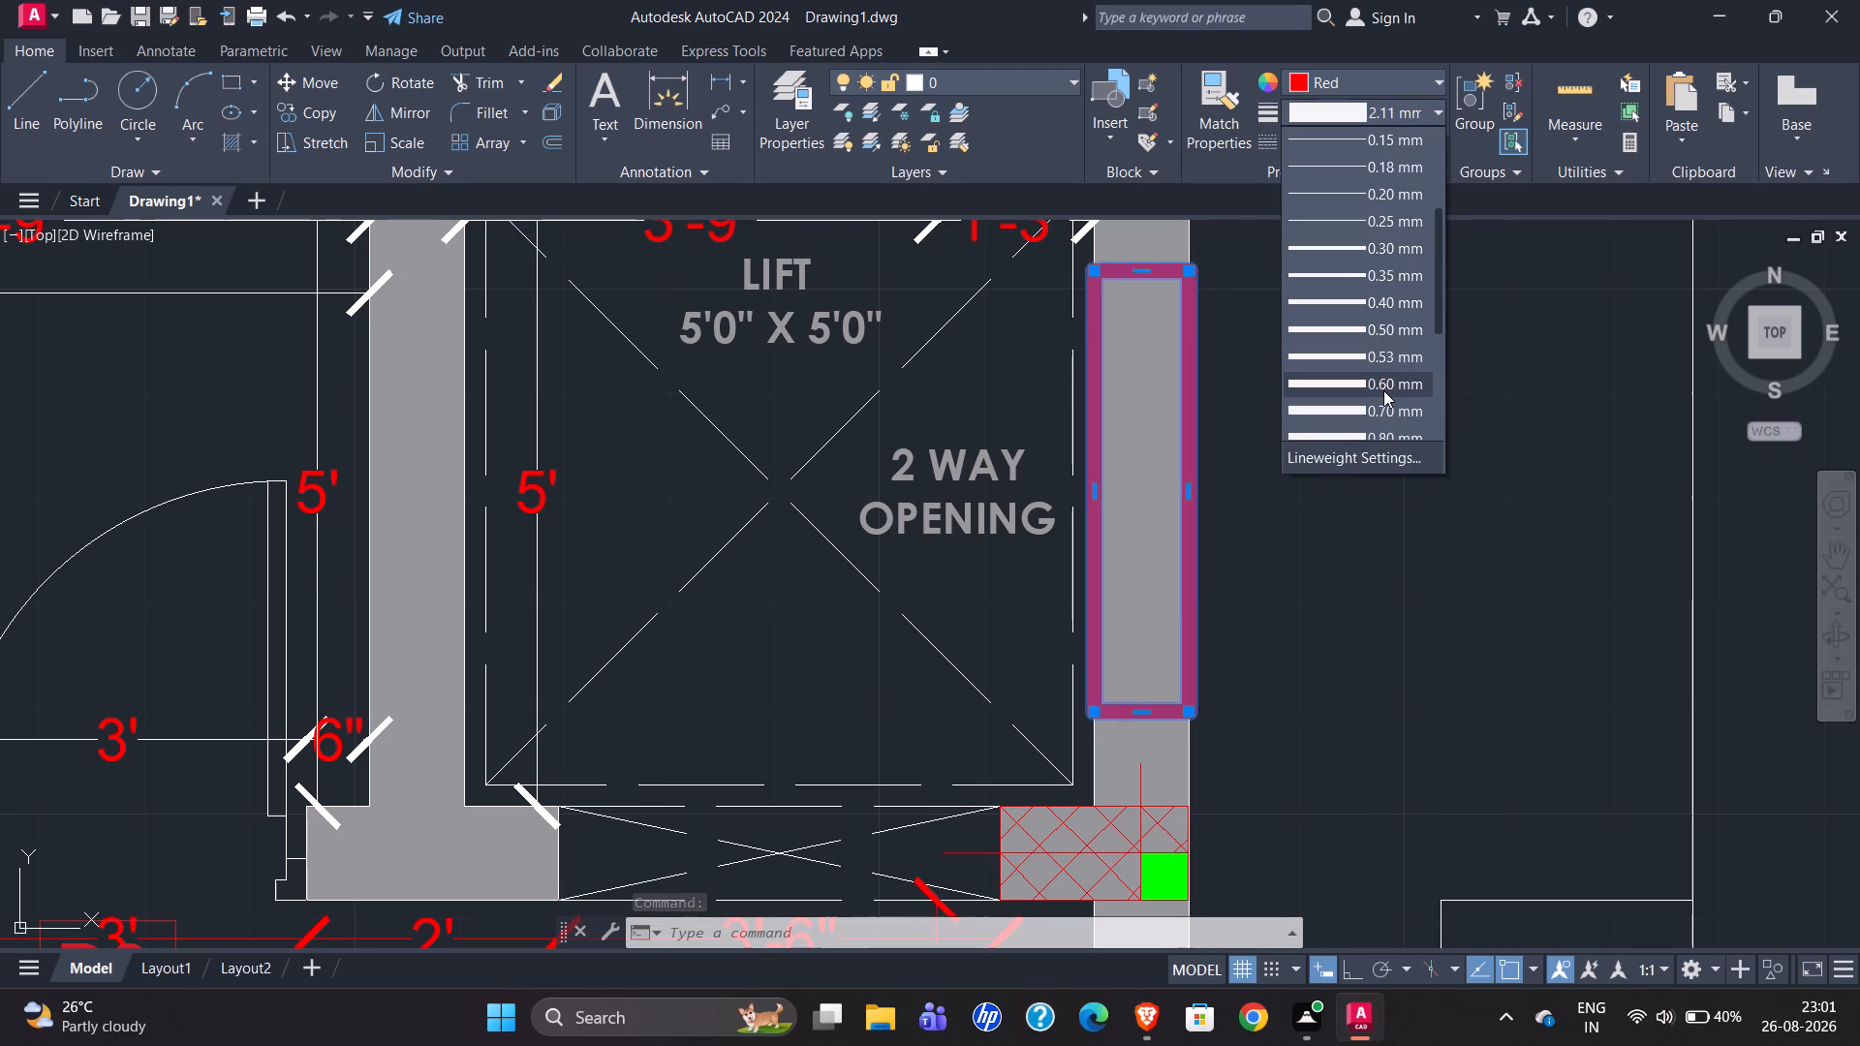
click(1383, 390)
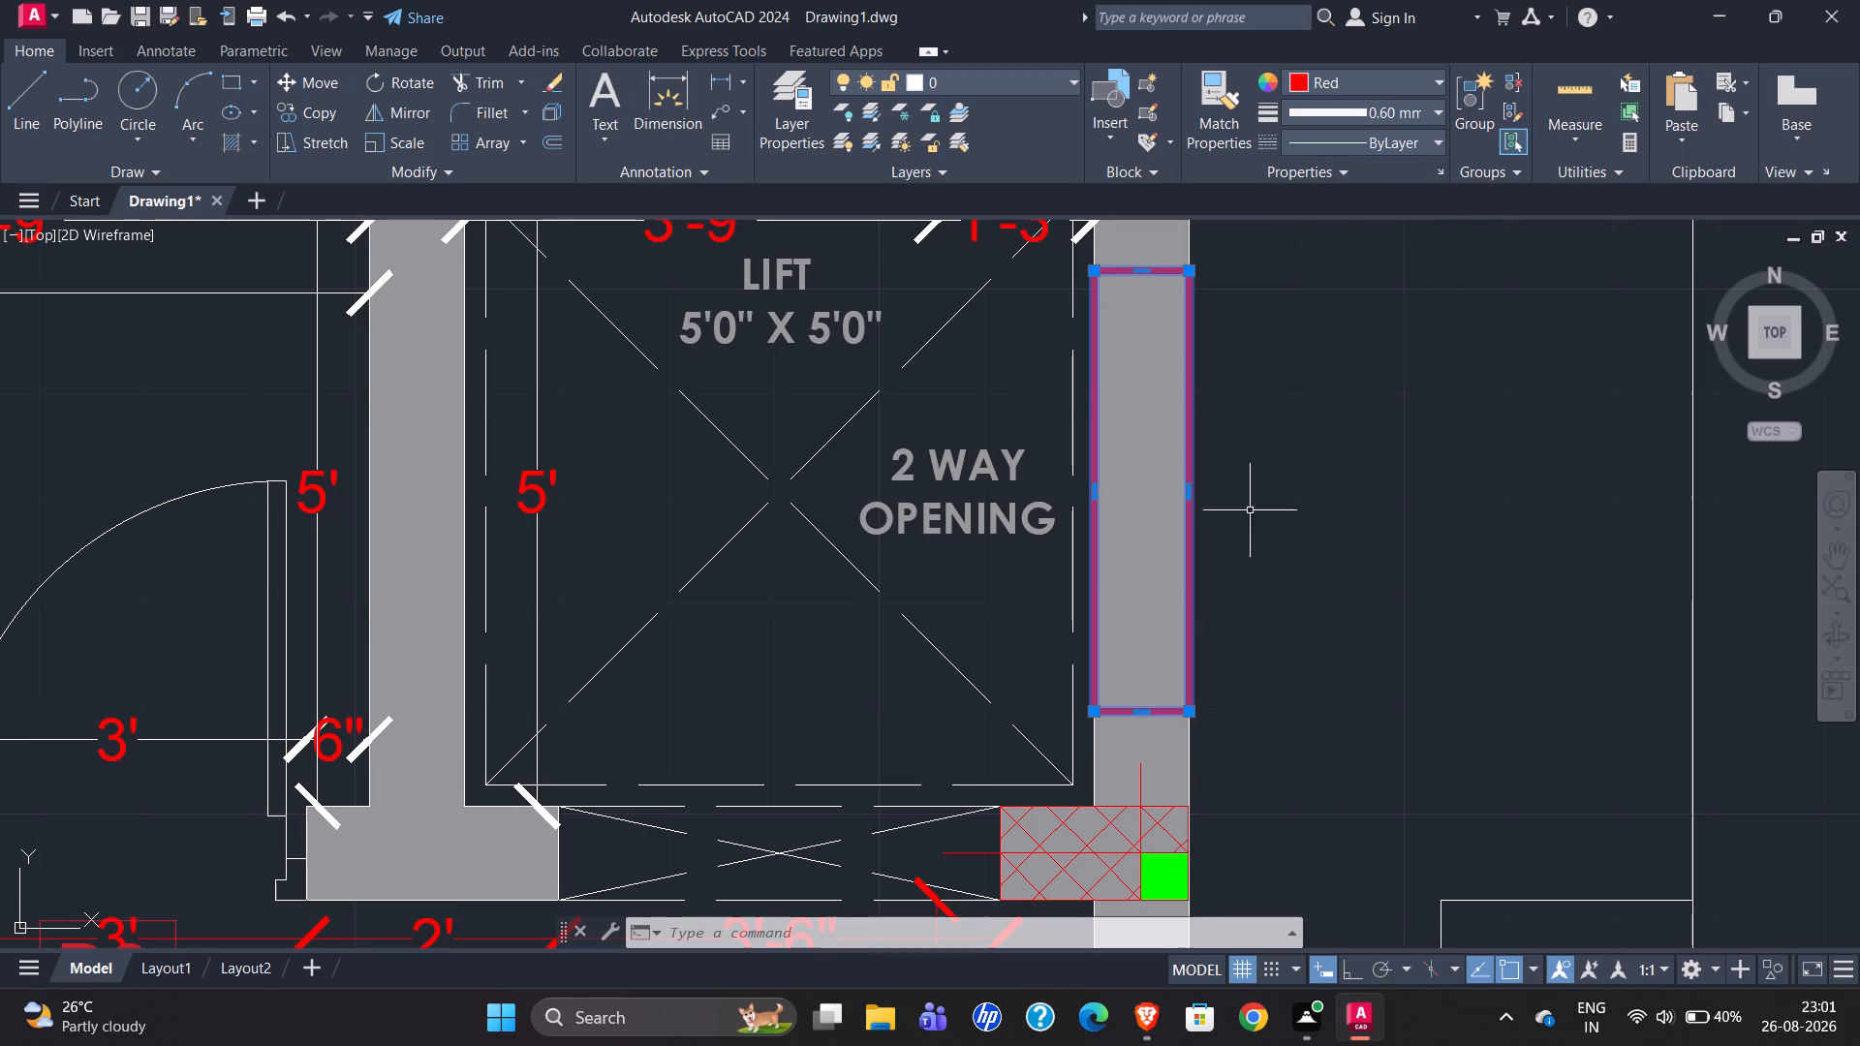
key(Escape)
Examine the red crossed opening in the lift's outer wall on the reference plan, comparing its outline and diagonals with the redrawn plan.
click(17, 109)
scroll(1091, 468, down, 3)
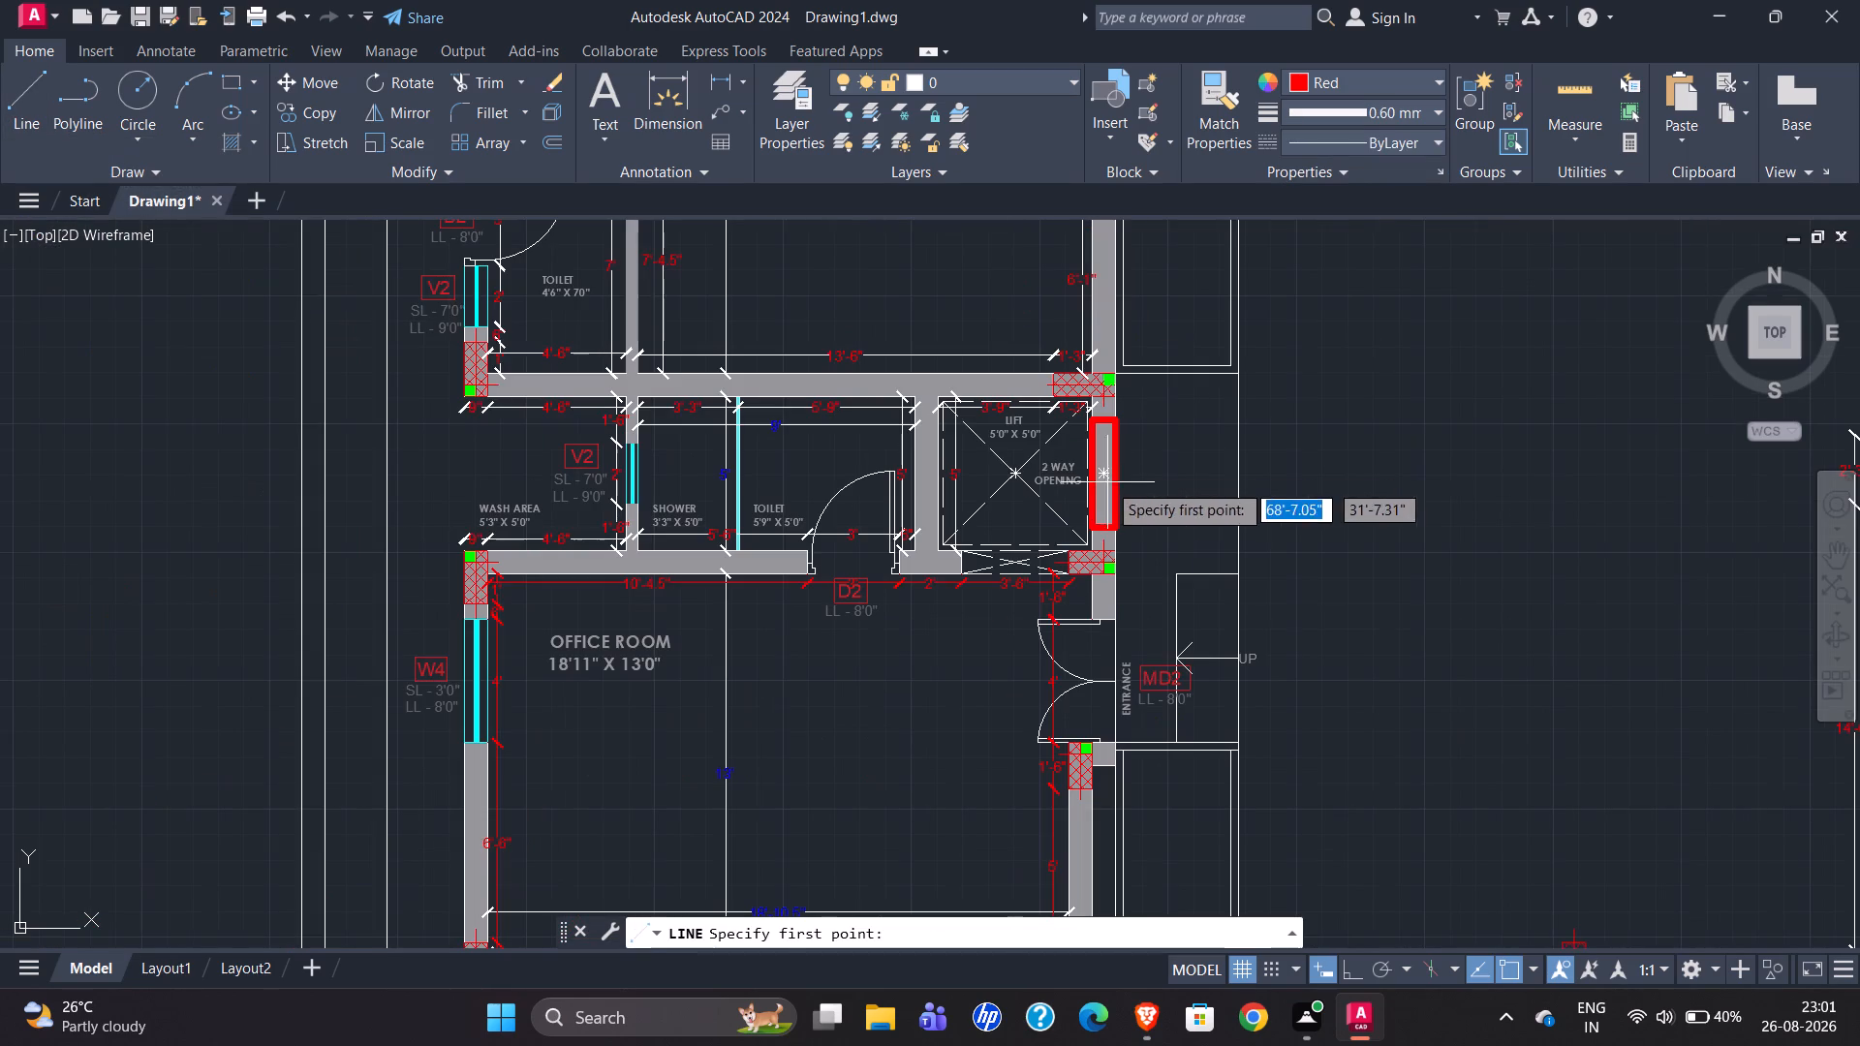
scroll(759, 498, down, 3)
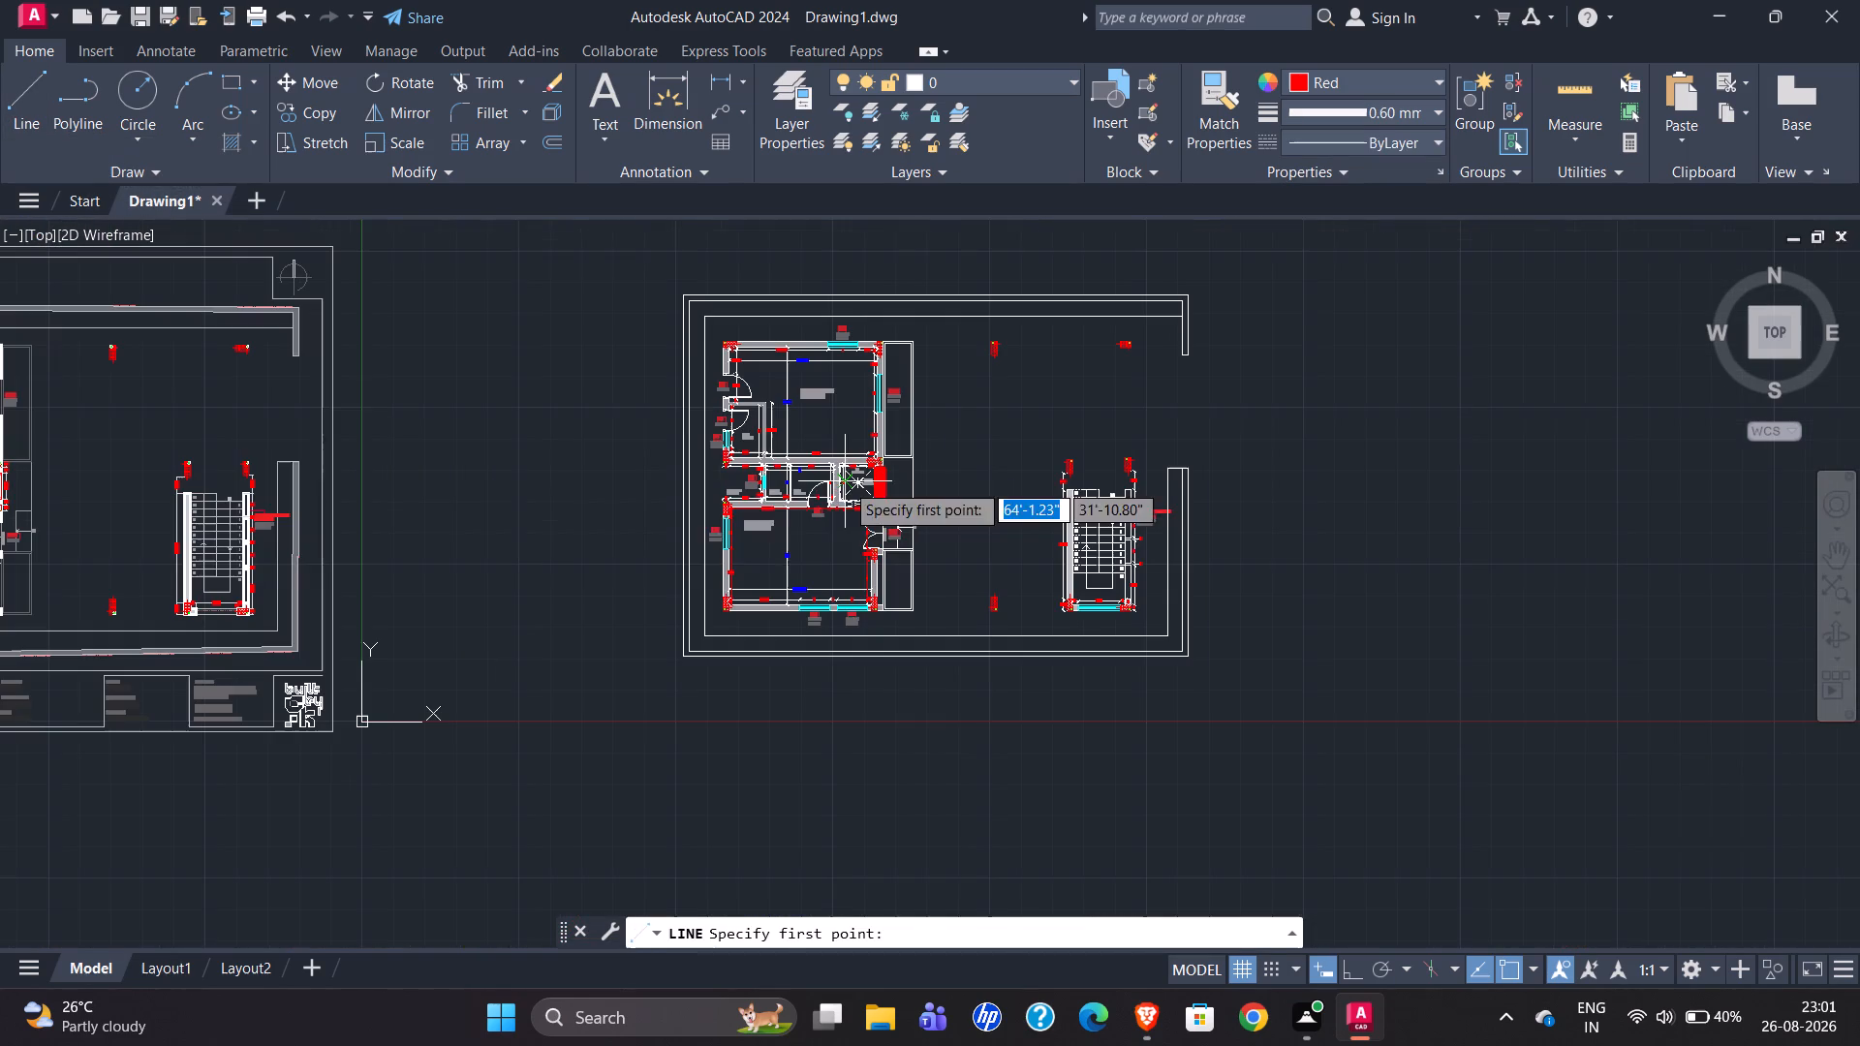
scroll(125, 526, down, 2)
scroll(27, 525, up, 5)
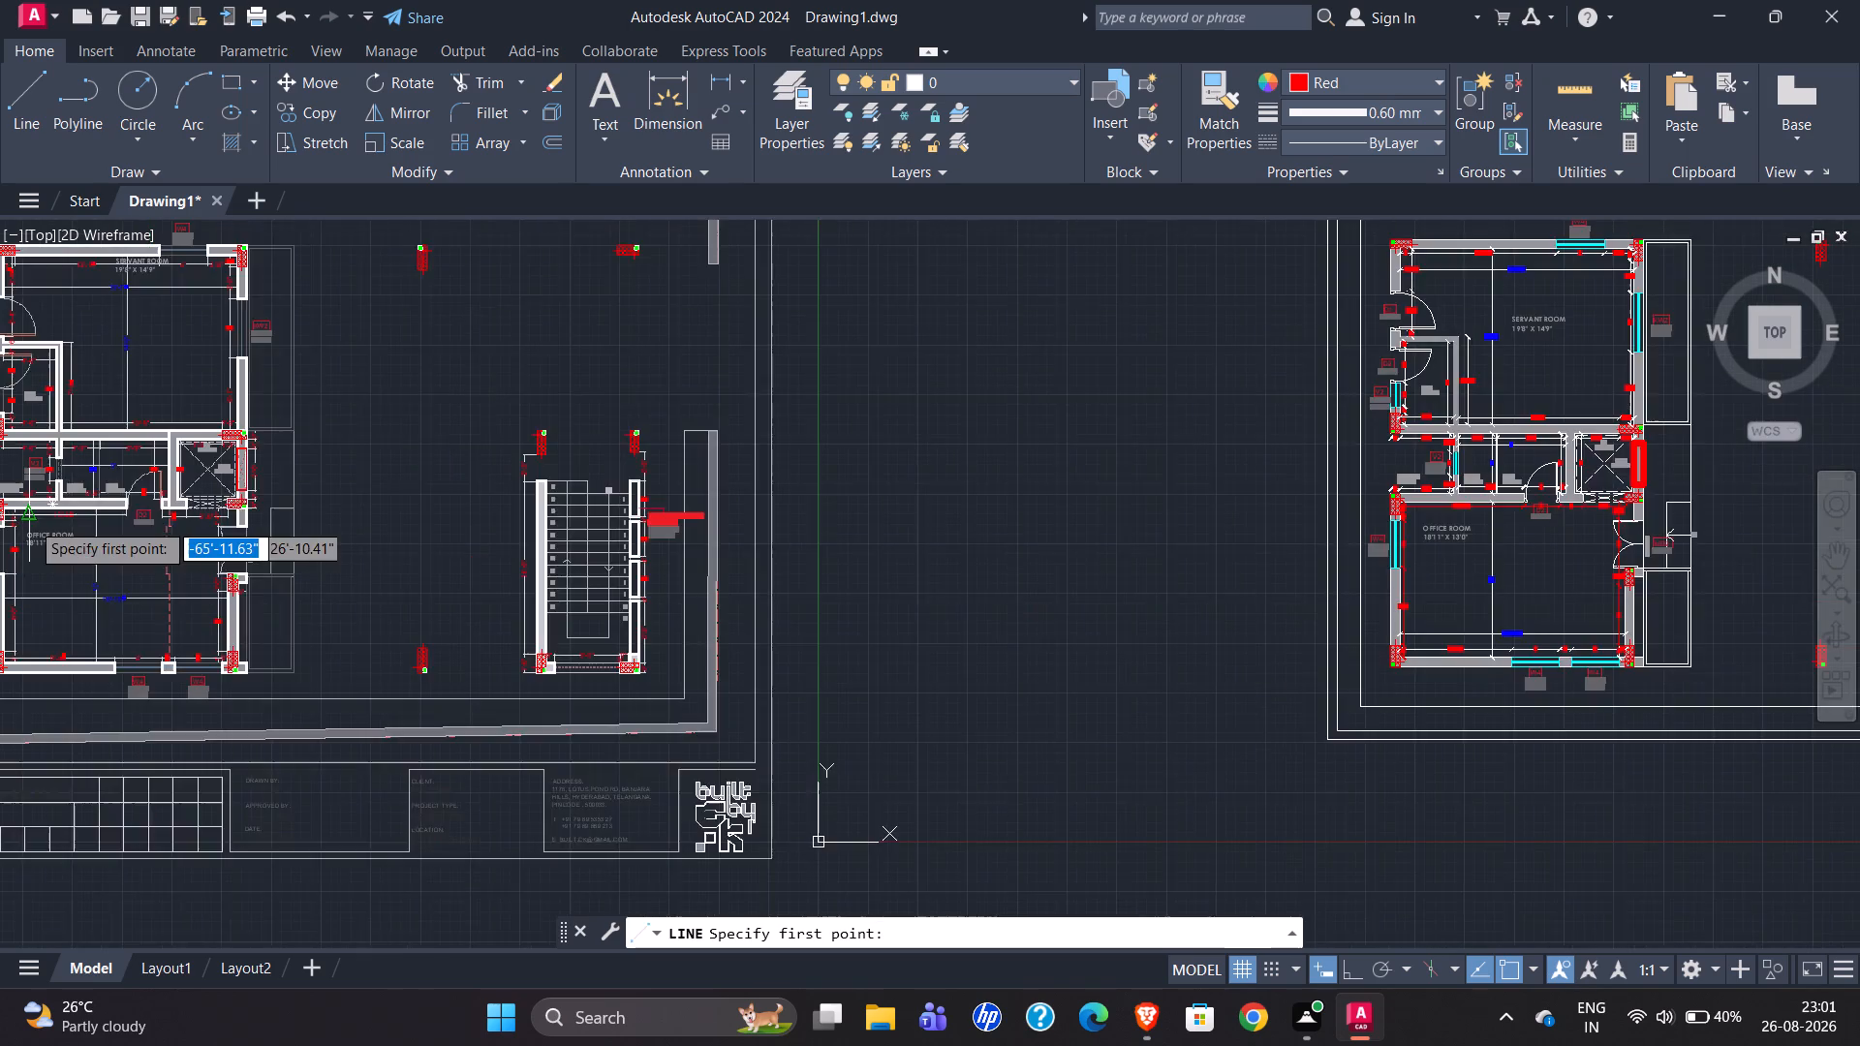
scroll(561, 425, up, 2)
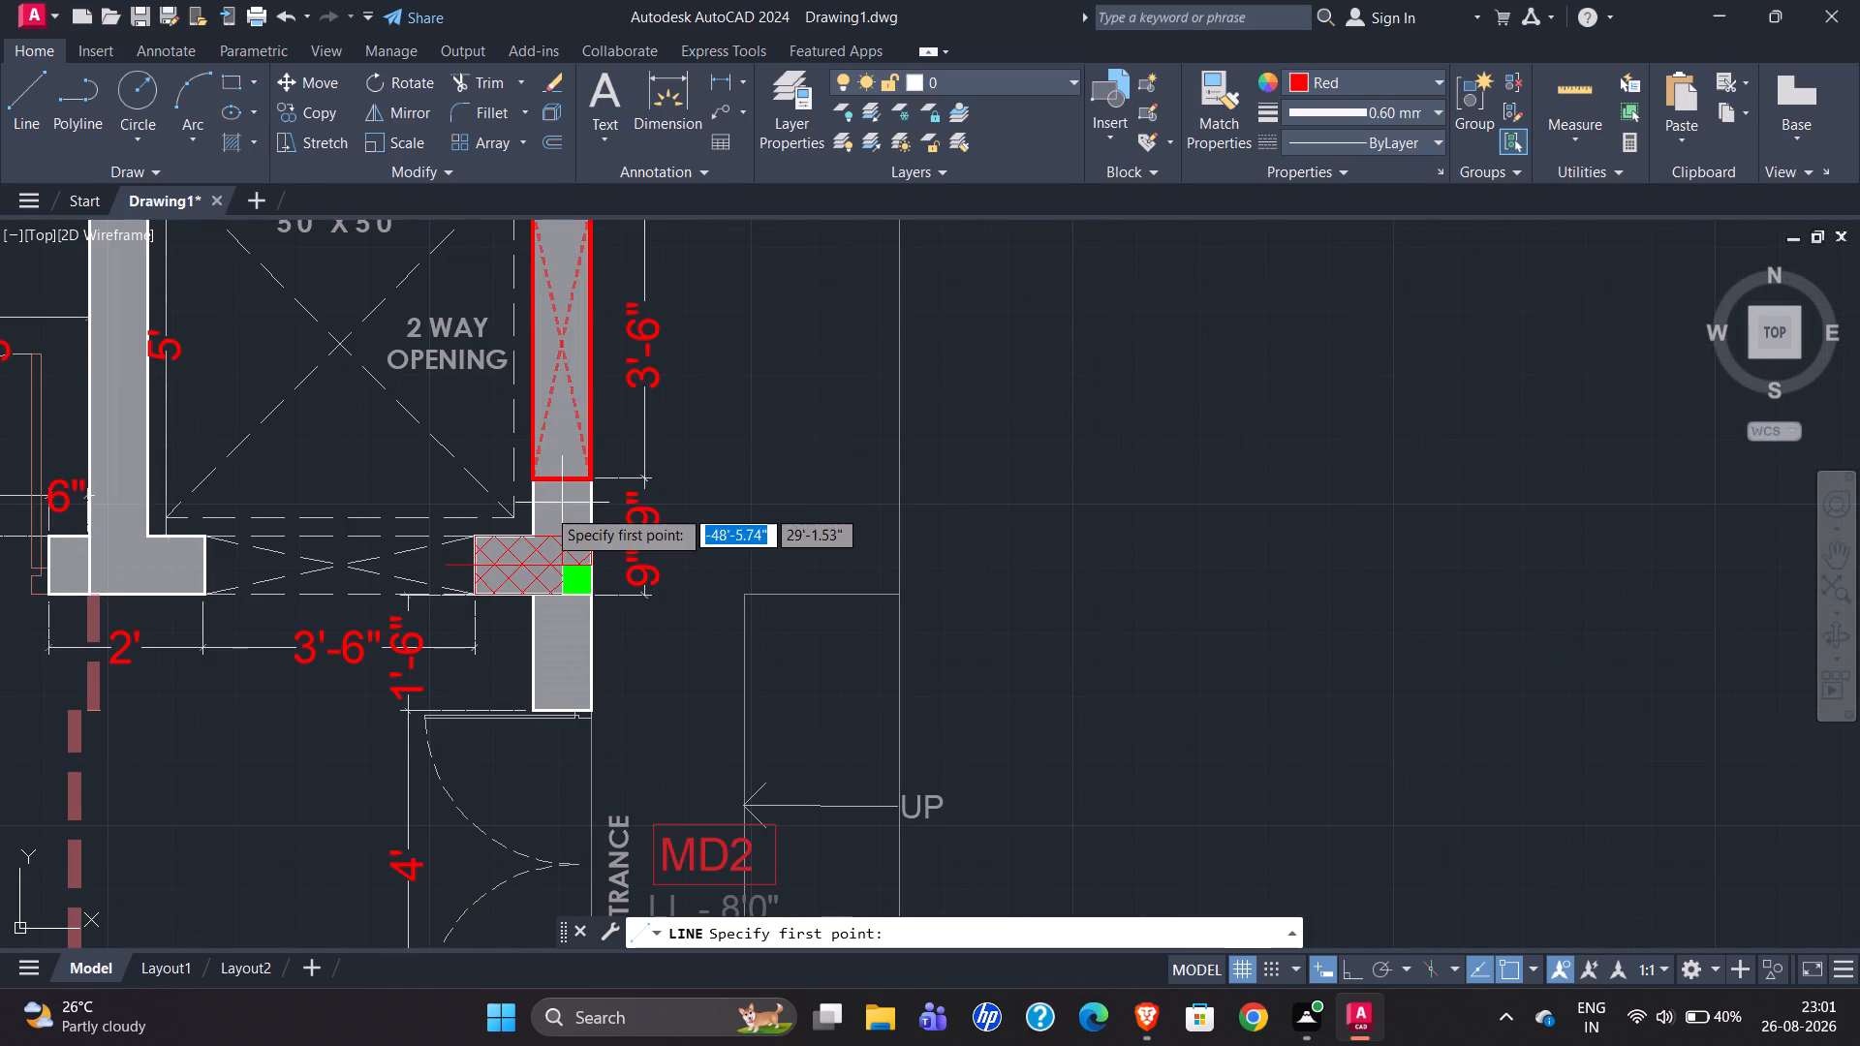
scroll(285, 575, down, 5)
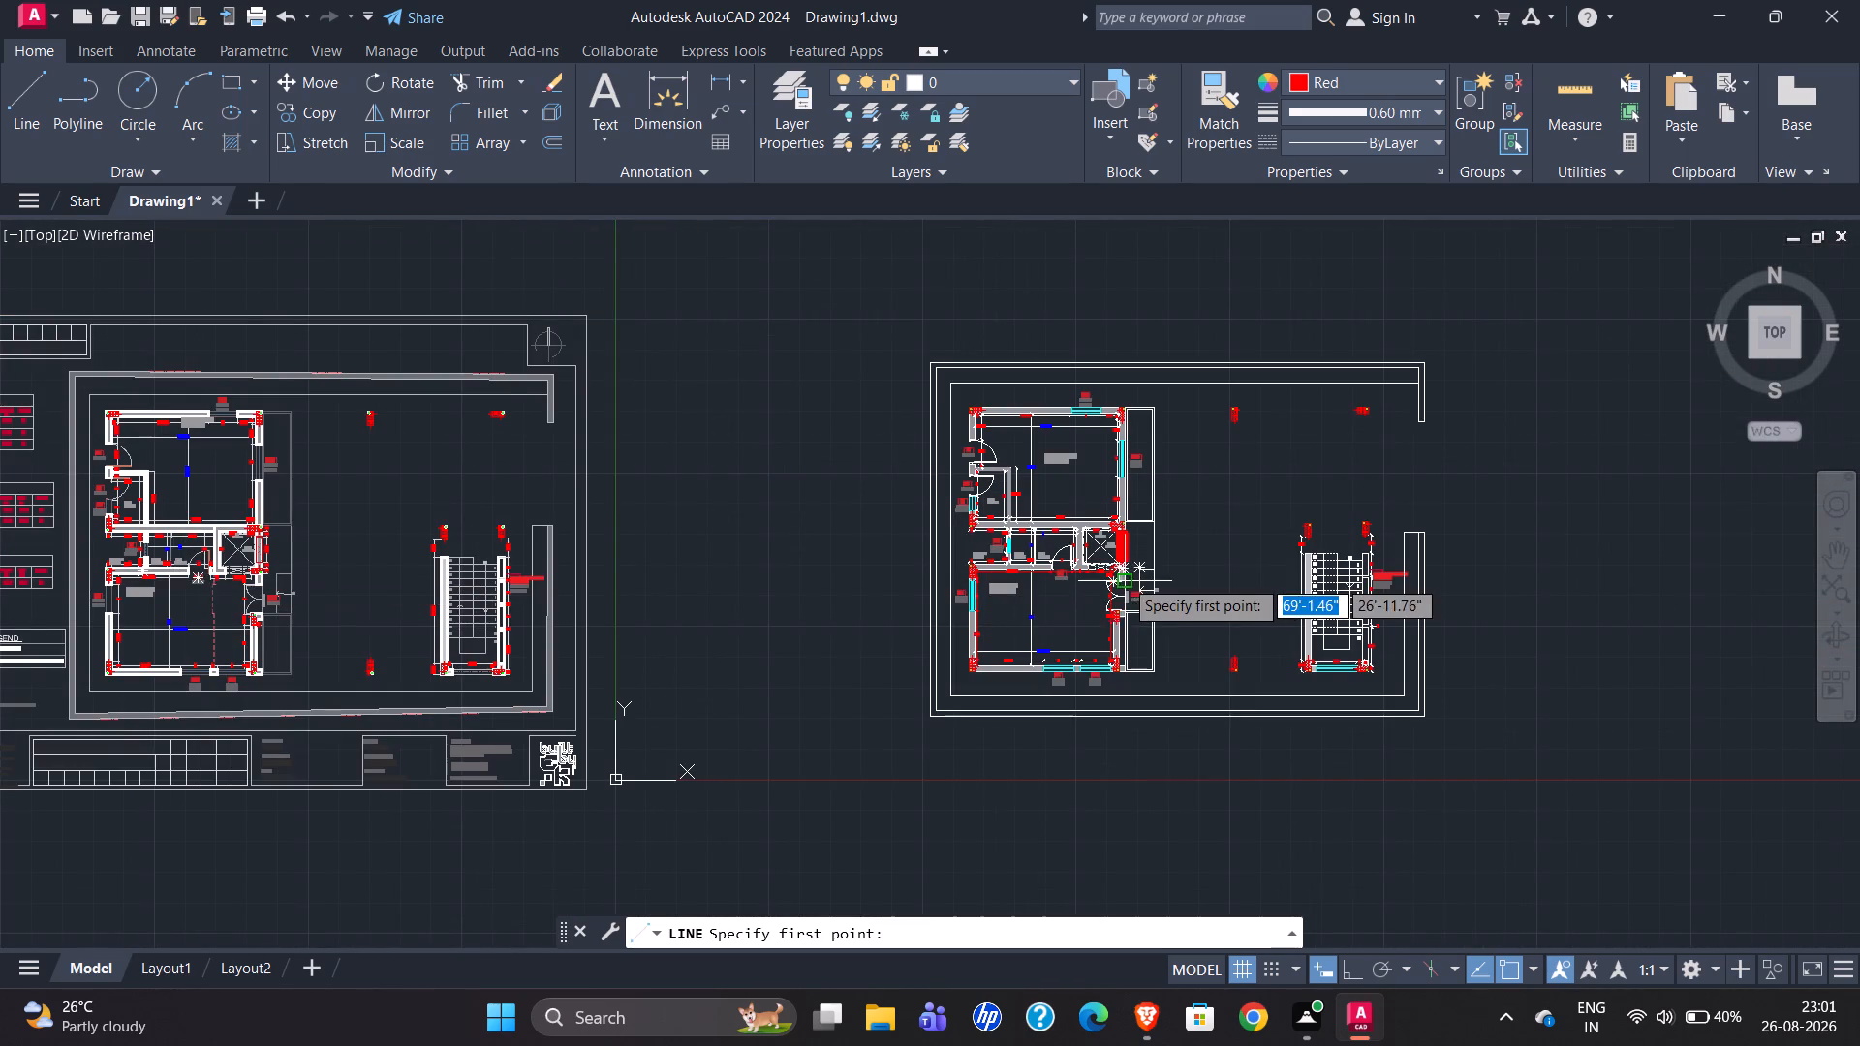
scroll(1124, 578, up, 5)
scroll(1136, 315, up, 2)
key(Escape)
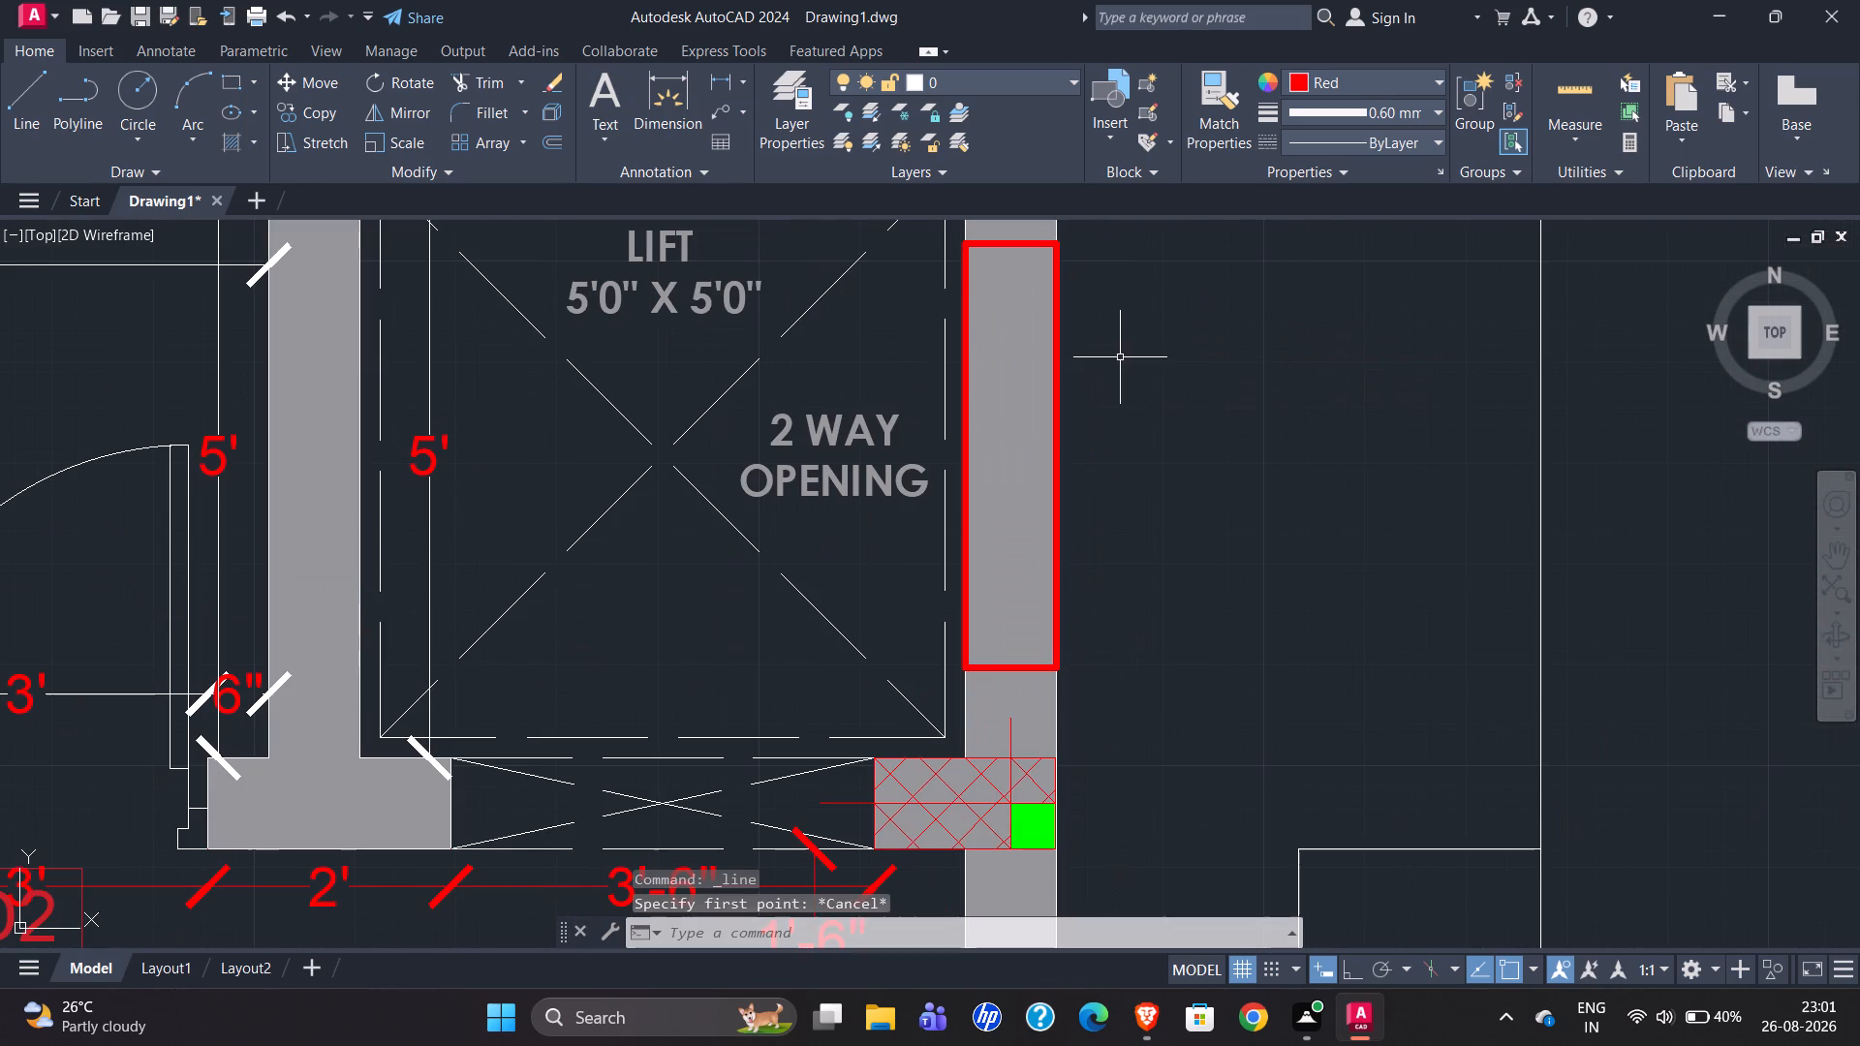
Set the lineweight of the red rectangle in the lift's outer wall to 0.50 mm.
click(1058, 327)
click(1398, 109)
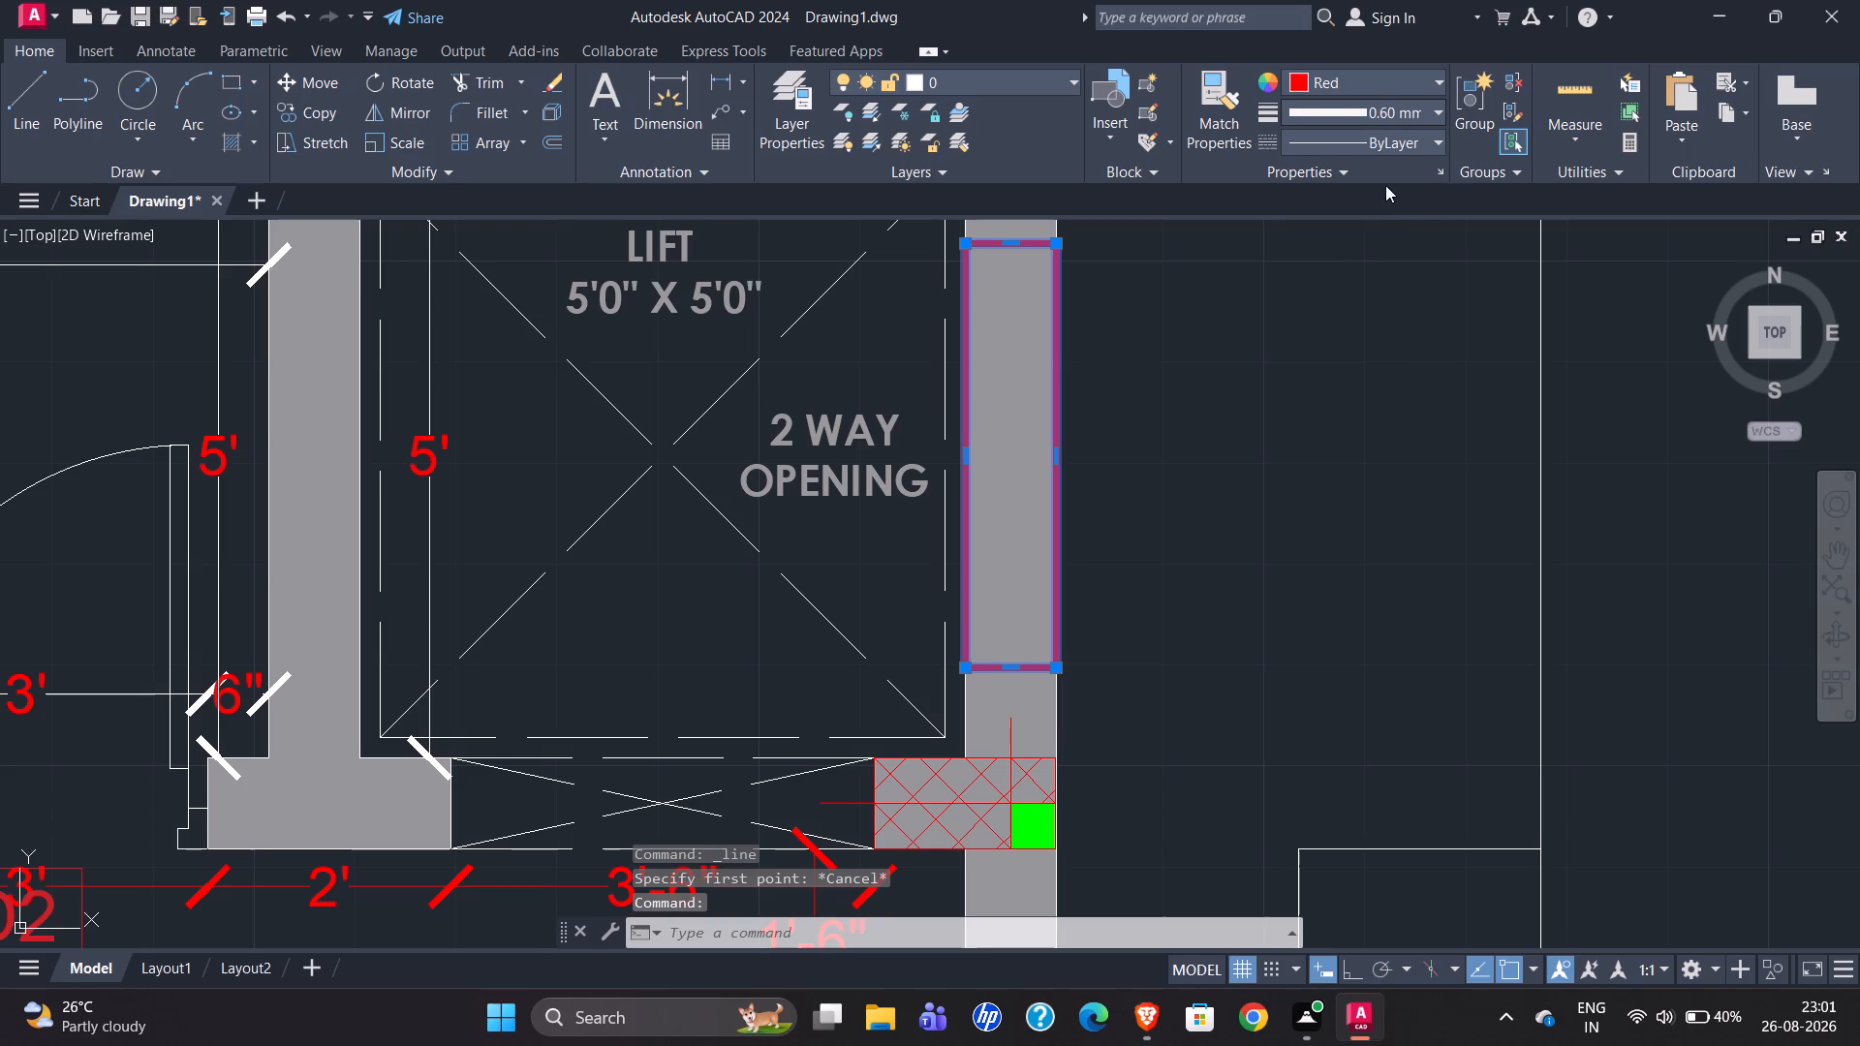
scroll(1375, 274, up, 2)
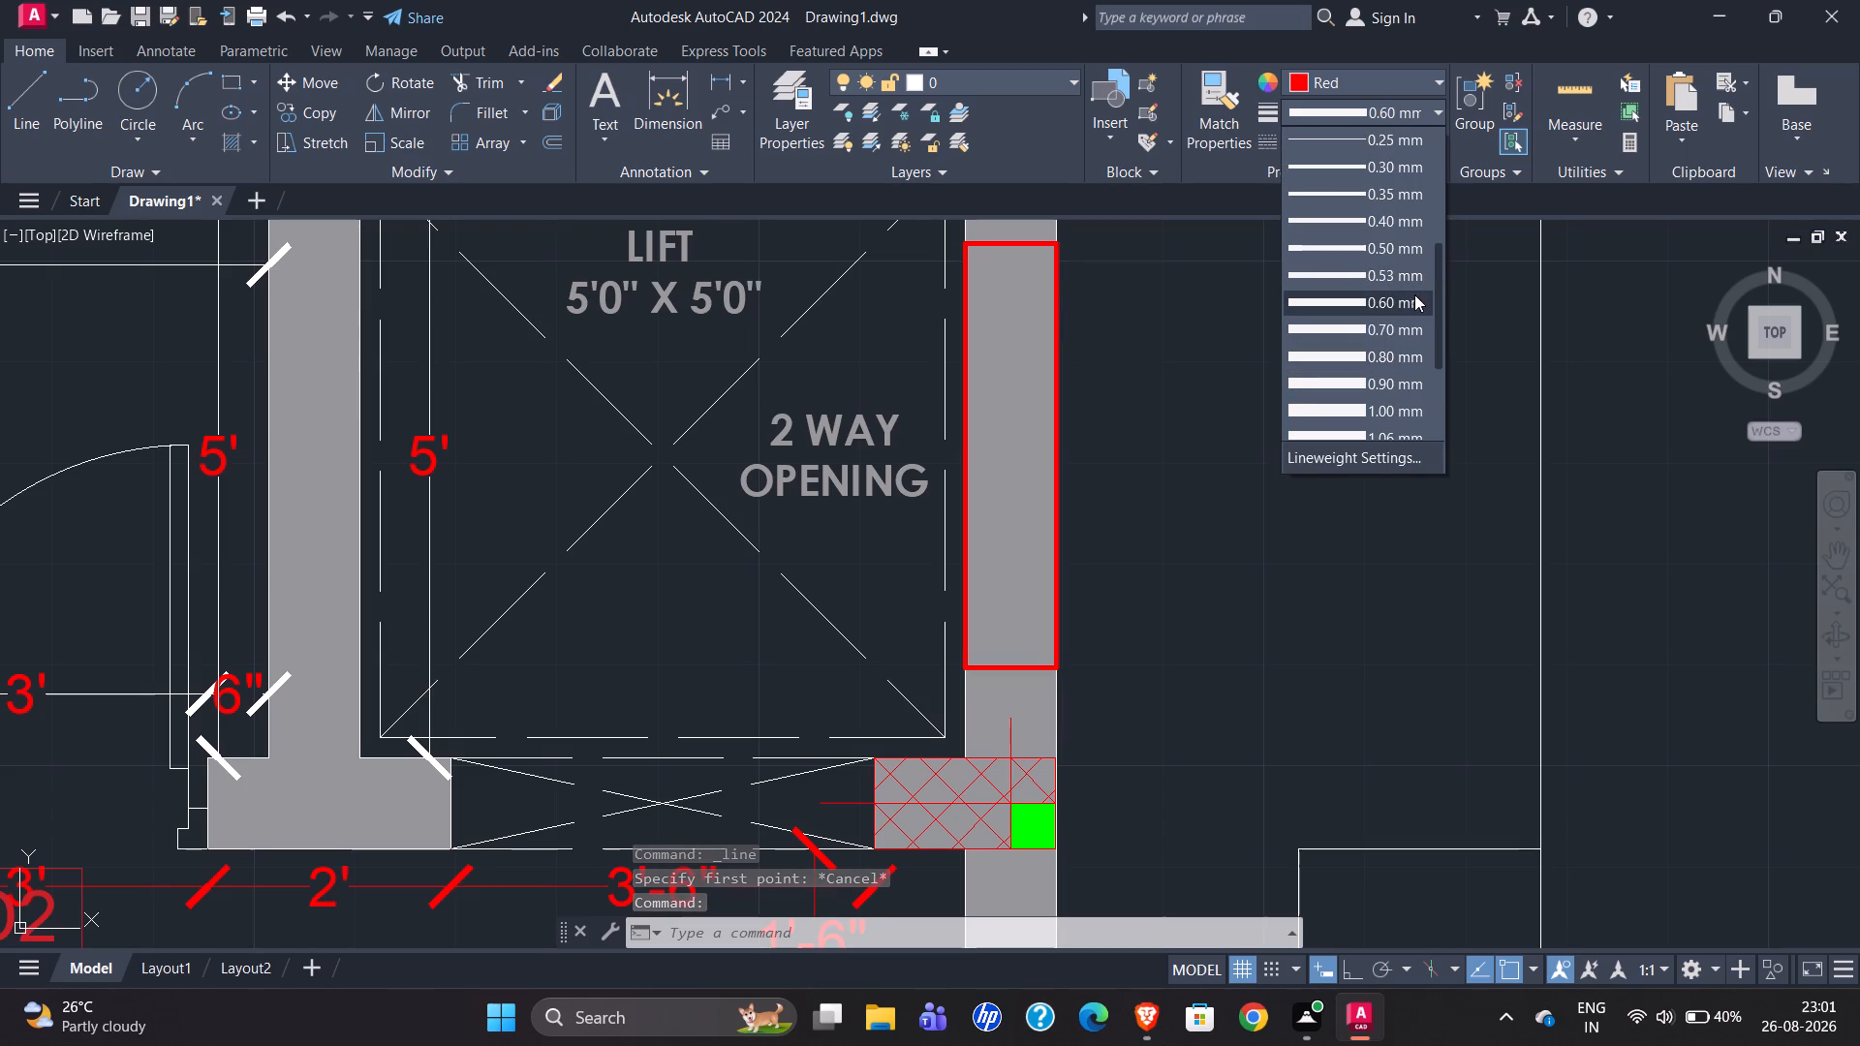
click(1396, 248)
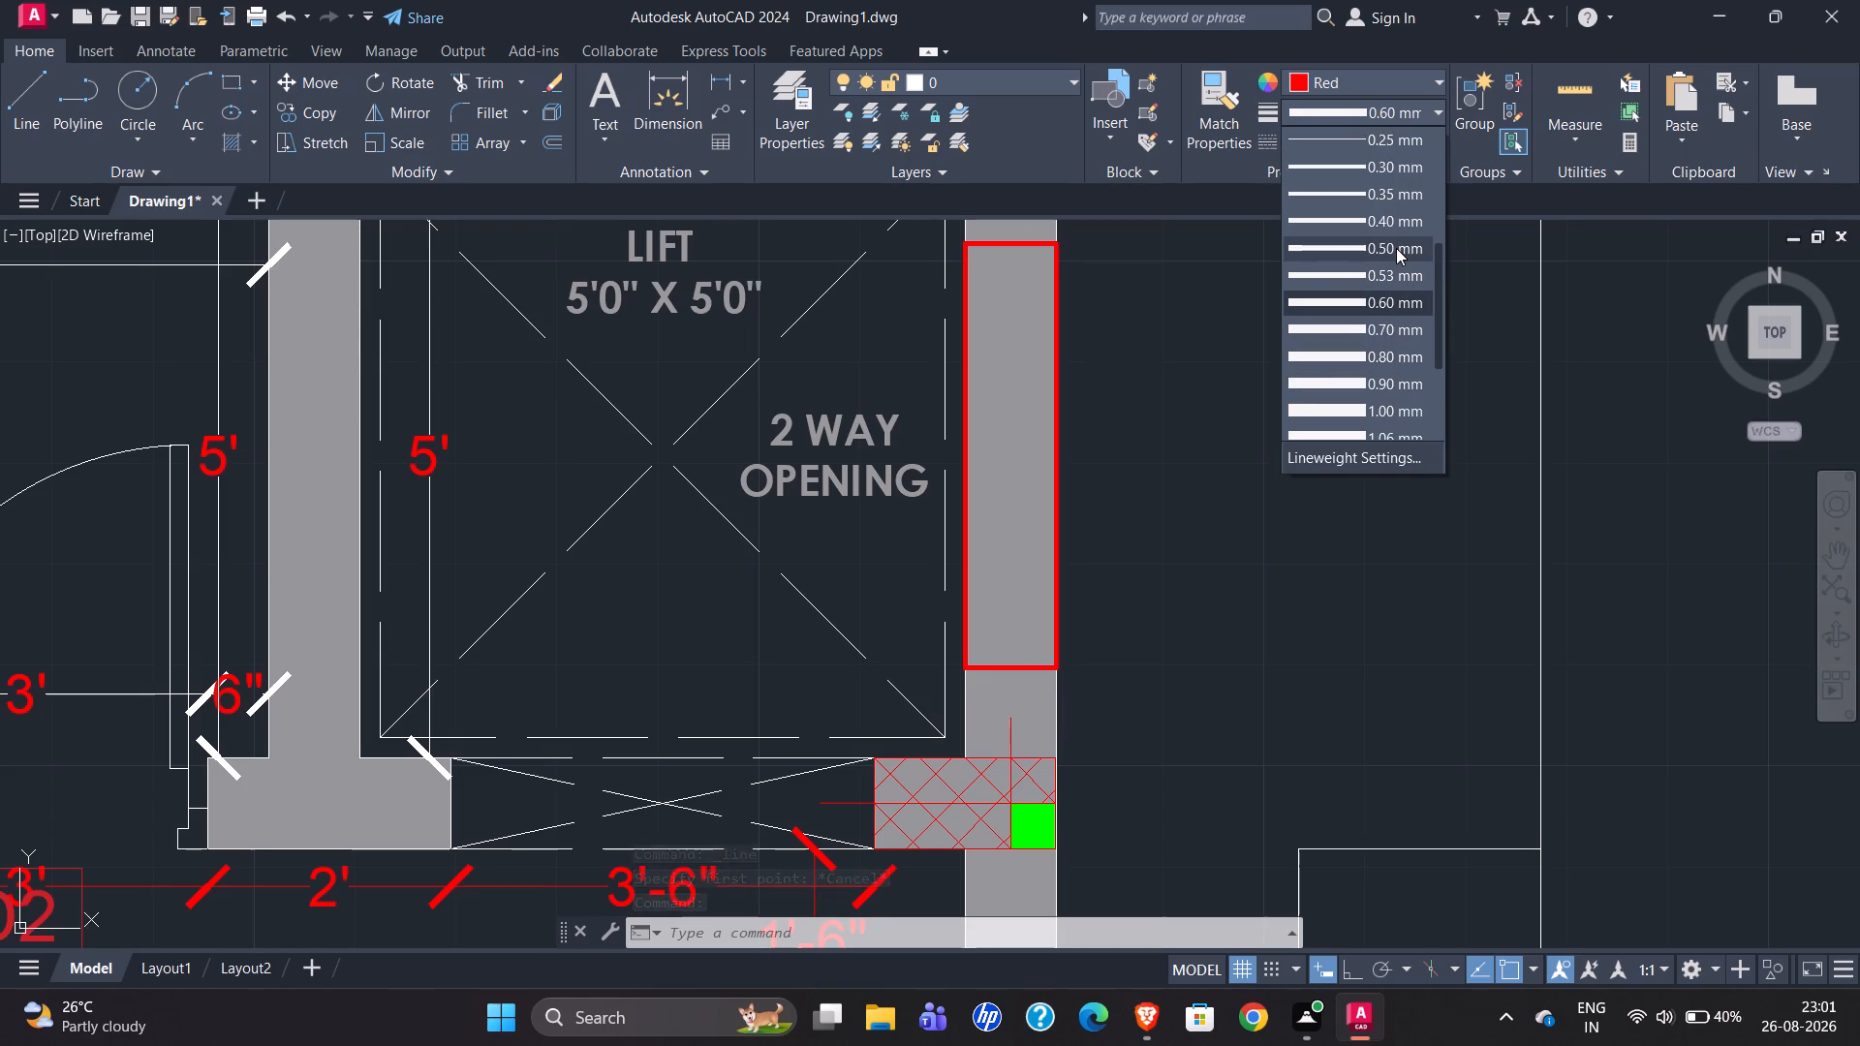
Draw a red ACAD_ISO02W100 dashed diagonal across the lift's outer-wall opening, from its lower inner corner to its upper outer corner.
click(26, 140)
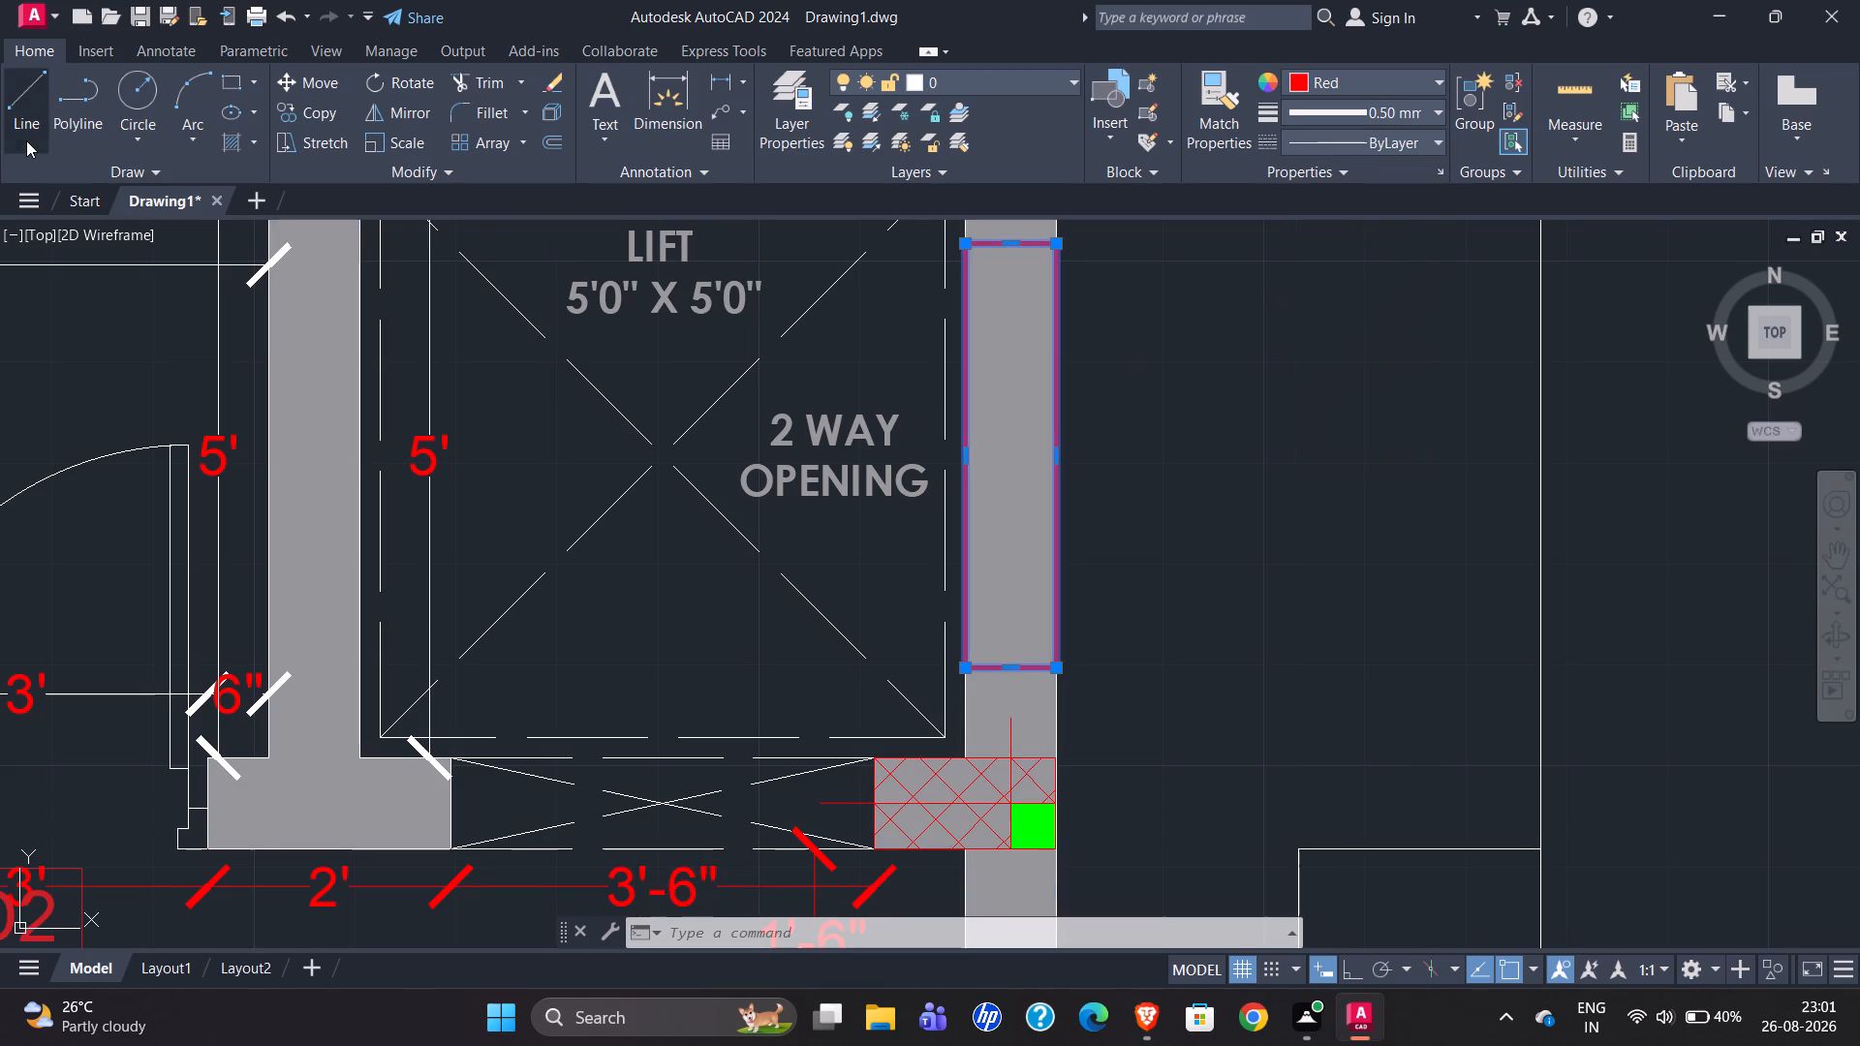
click(1383, 137)
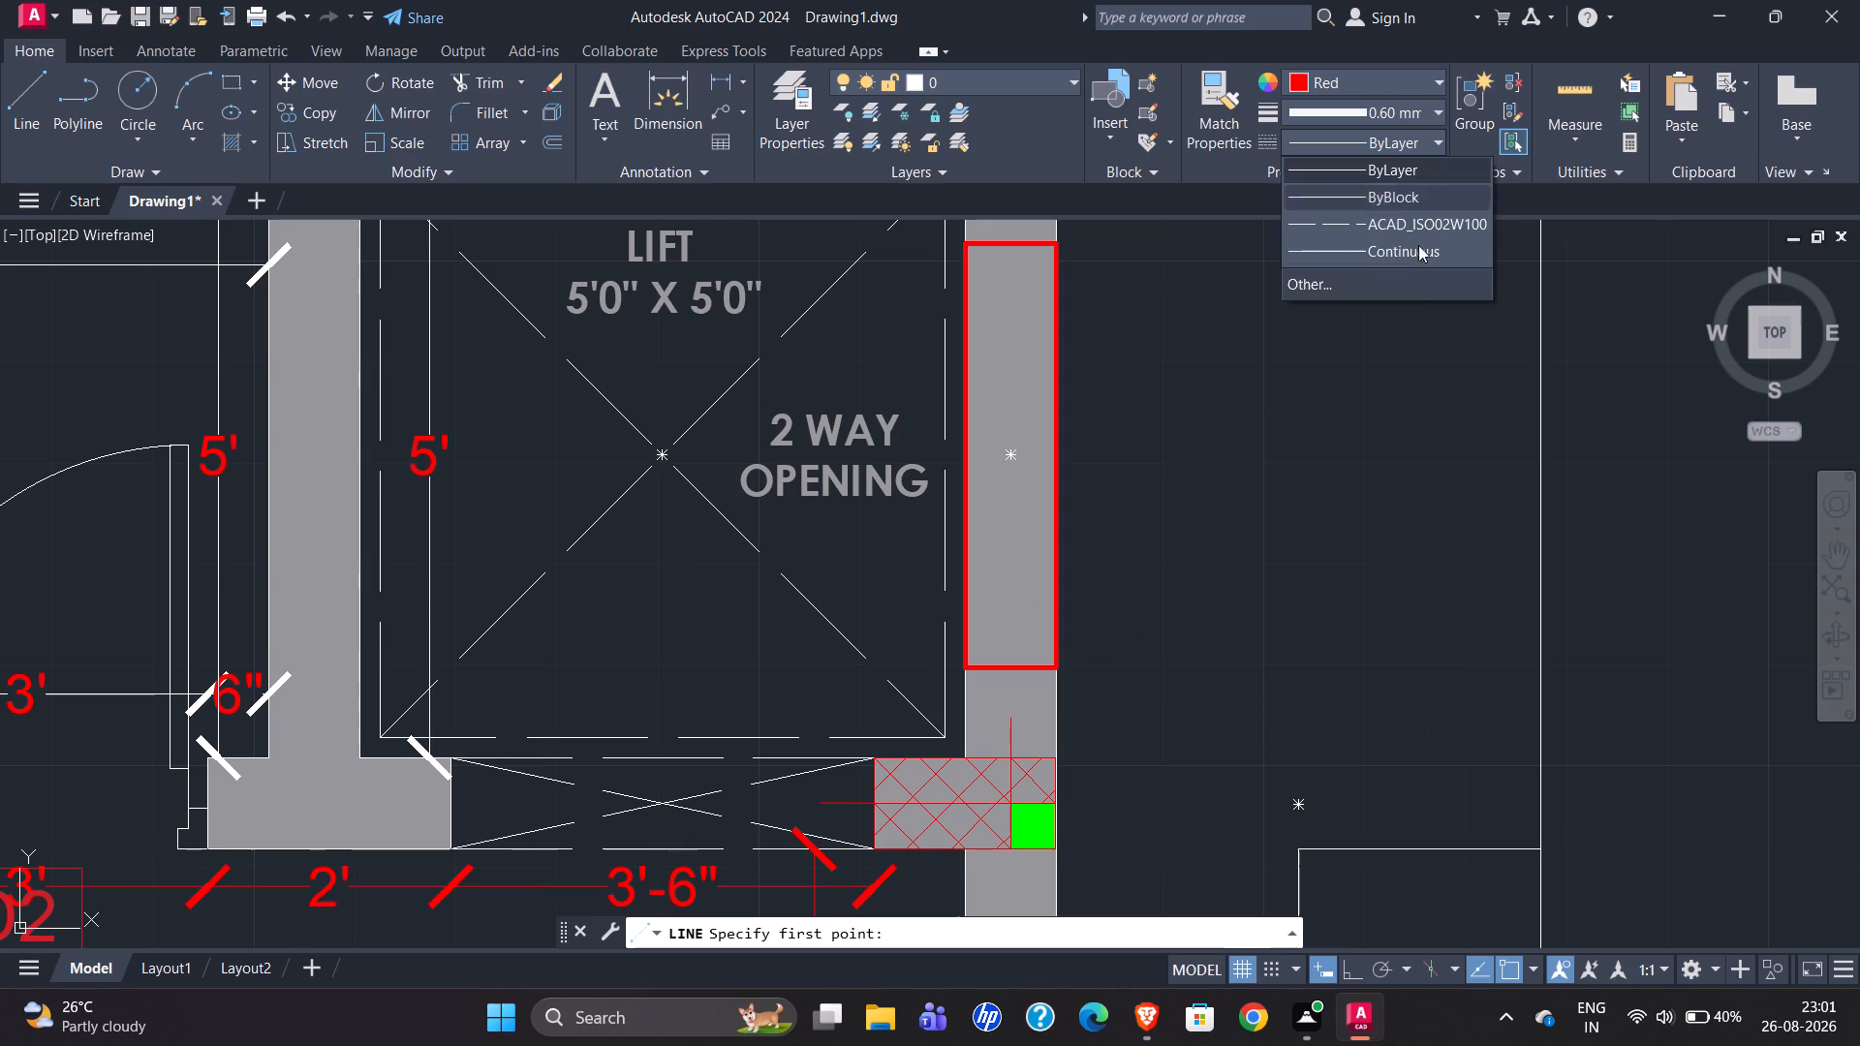
click(1412, 232)
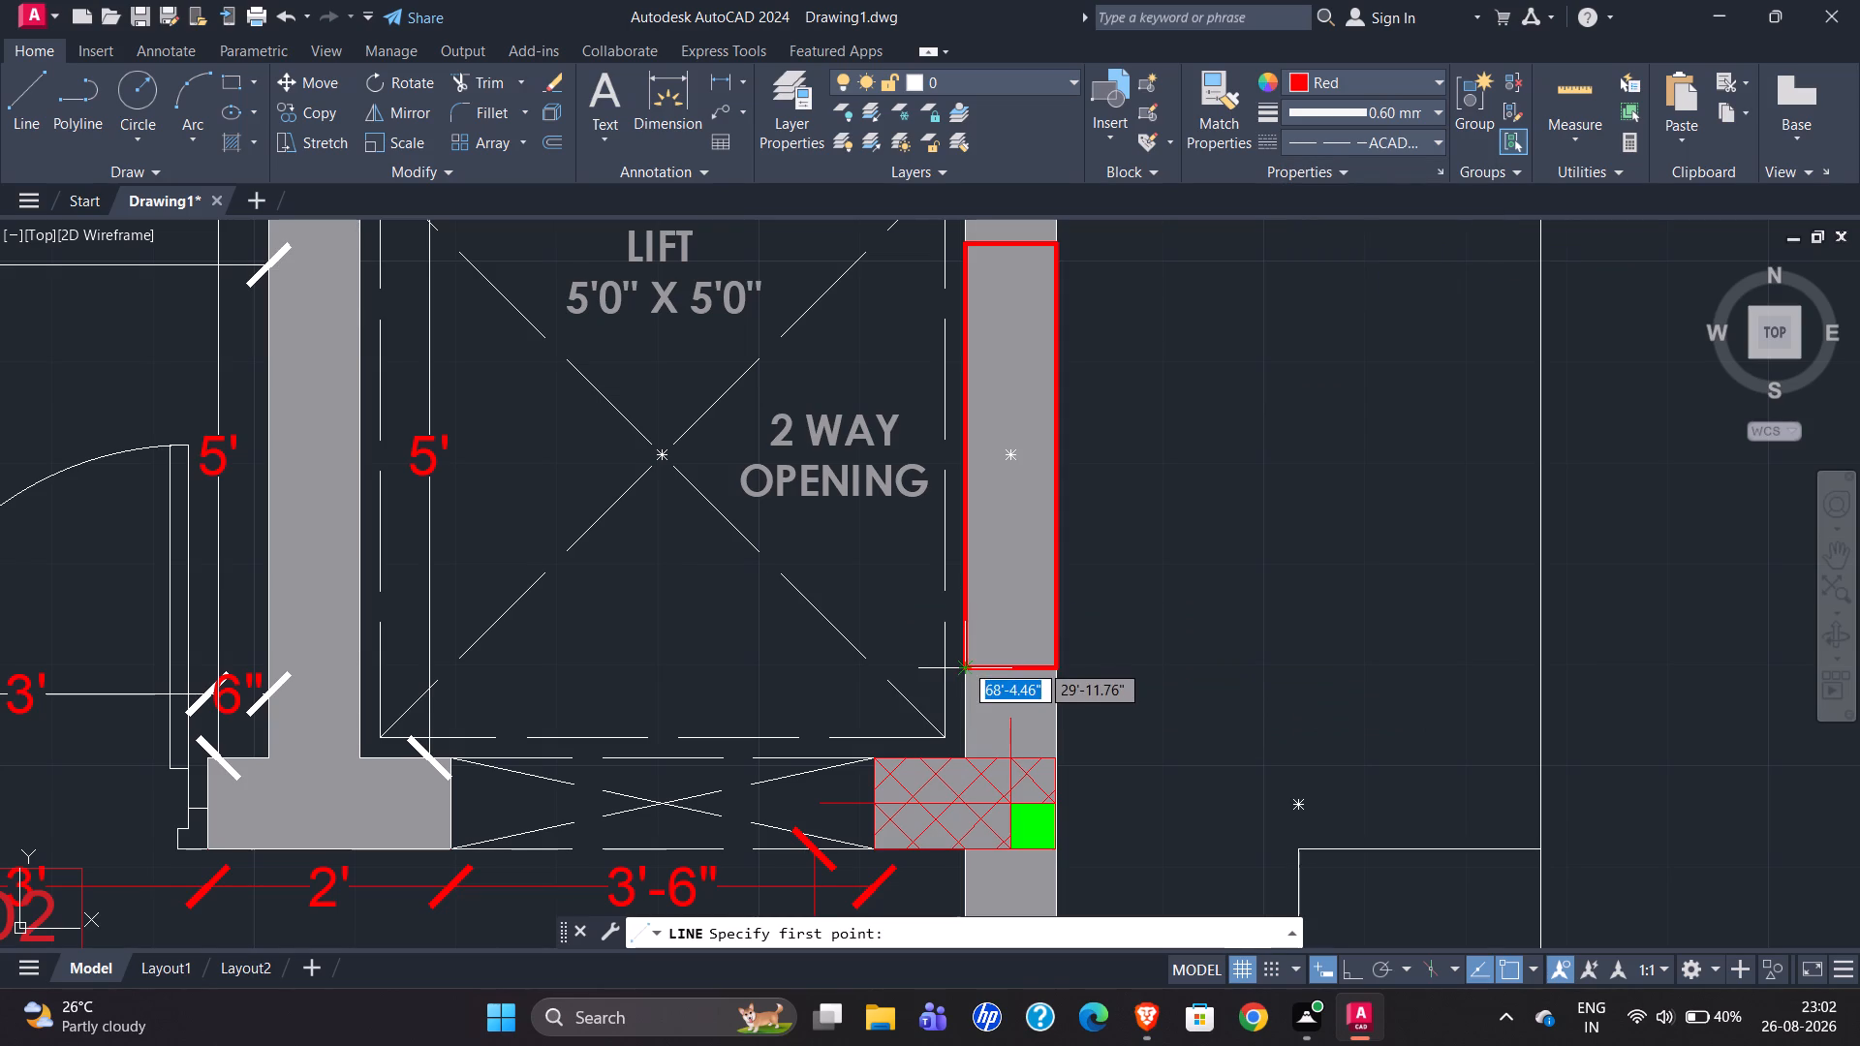
scroll(974, 668, up, 4)
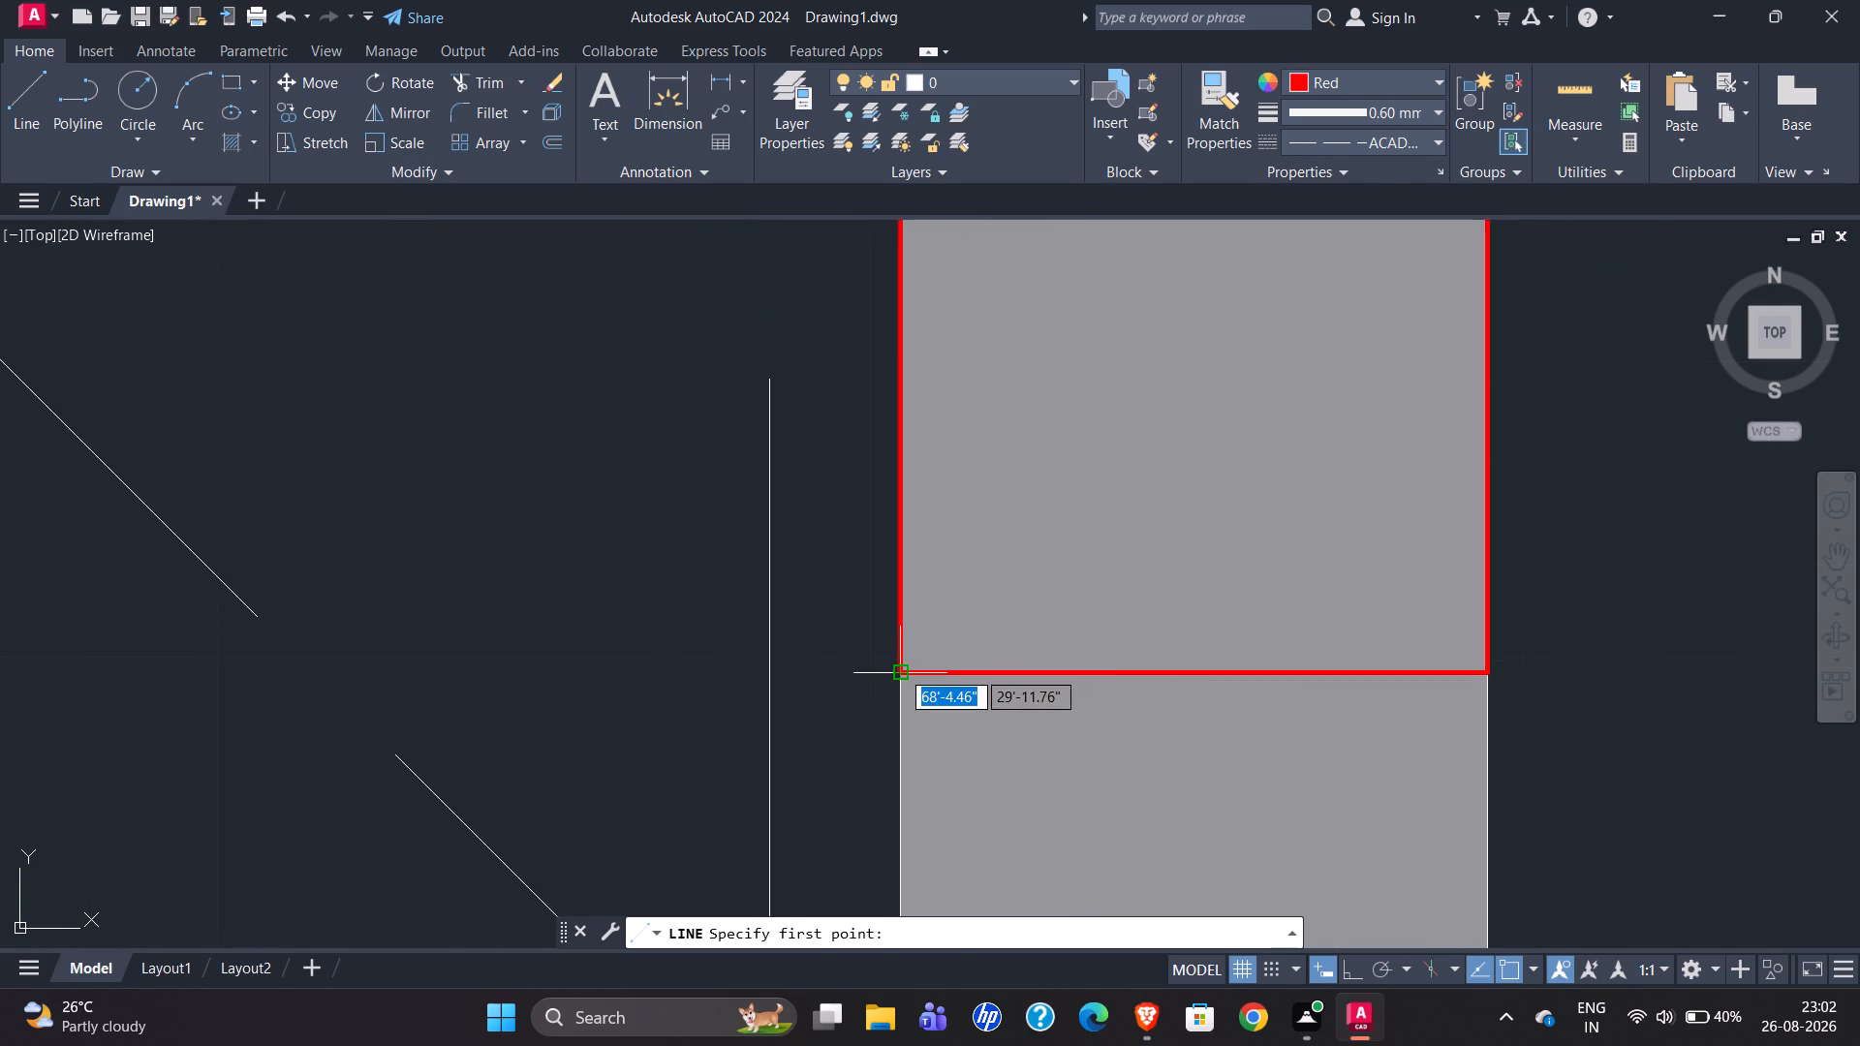
click(900, 669)
scroll(764, 821, down, 3)
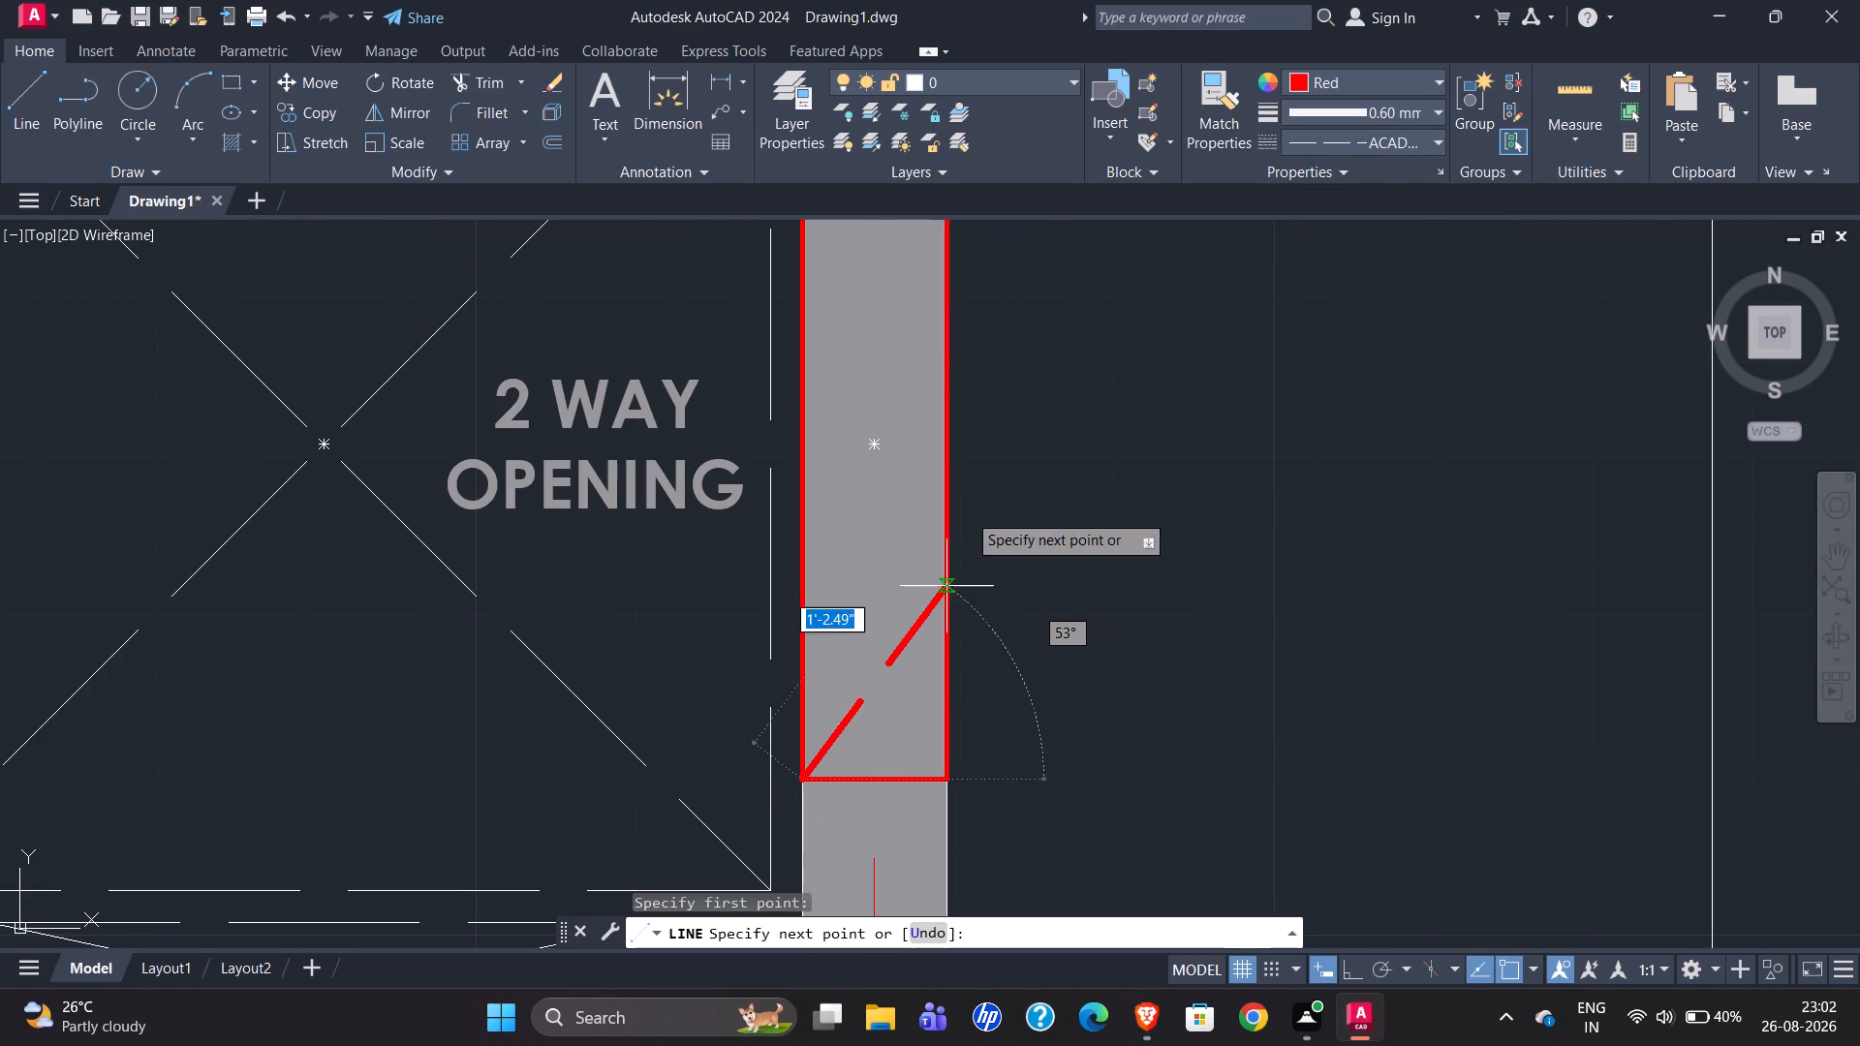
scroll(865, 432, down, 1)
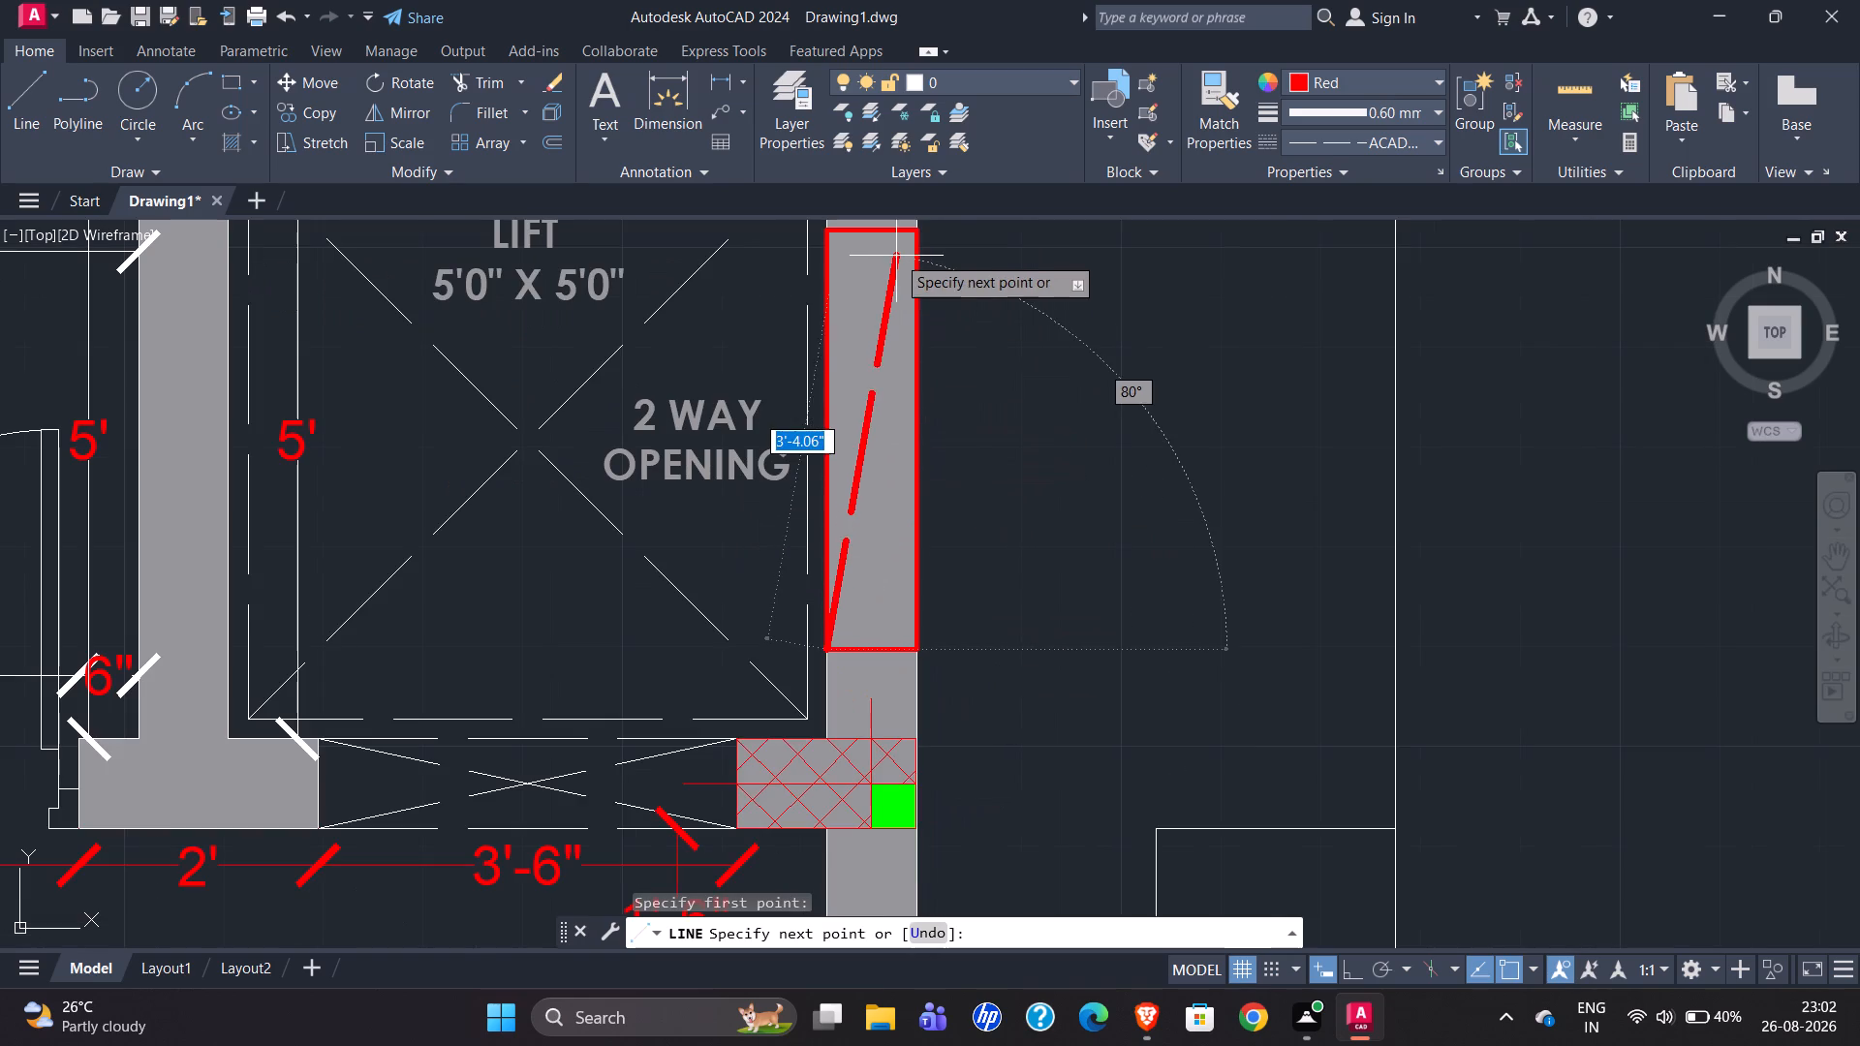
click(914, 227)
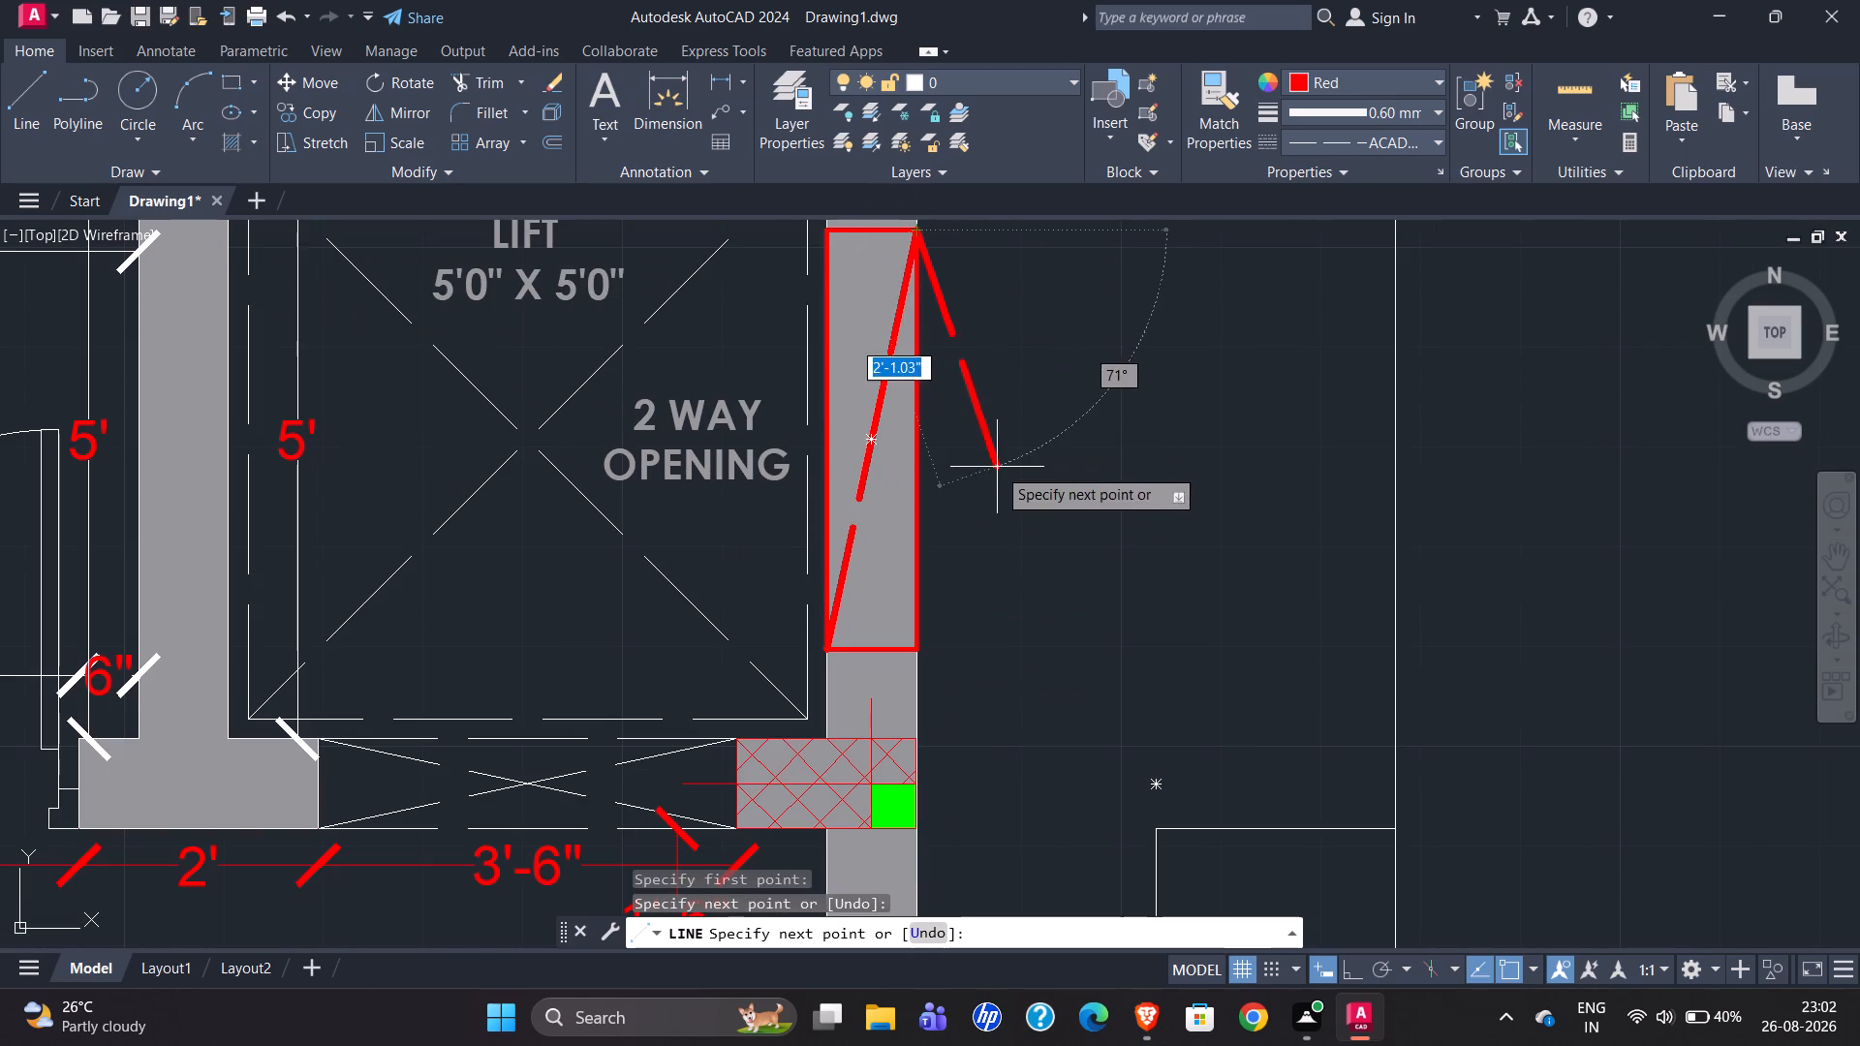
key(Escape)
Draw the second dashed red diagonal across the outer-wall opening, from its lower outer corner to its upper inner corner.
click(43, 115)
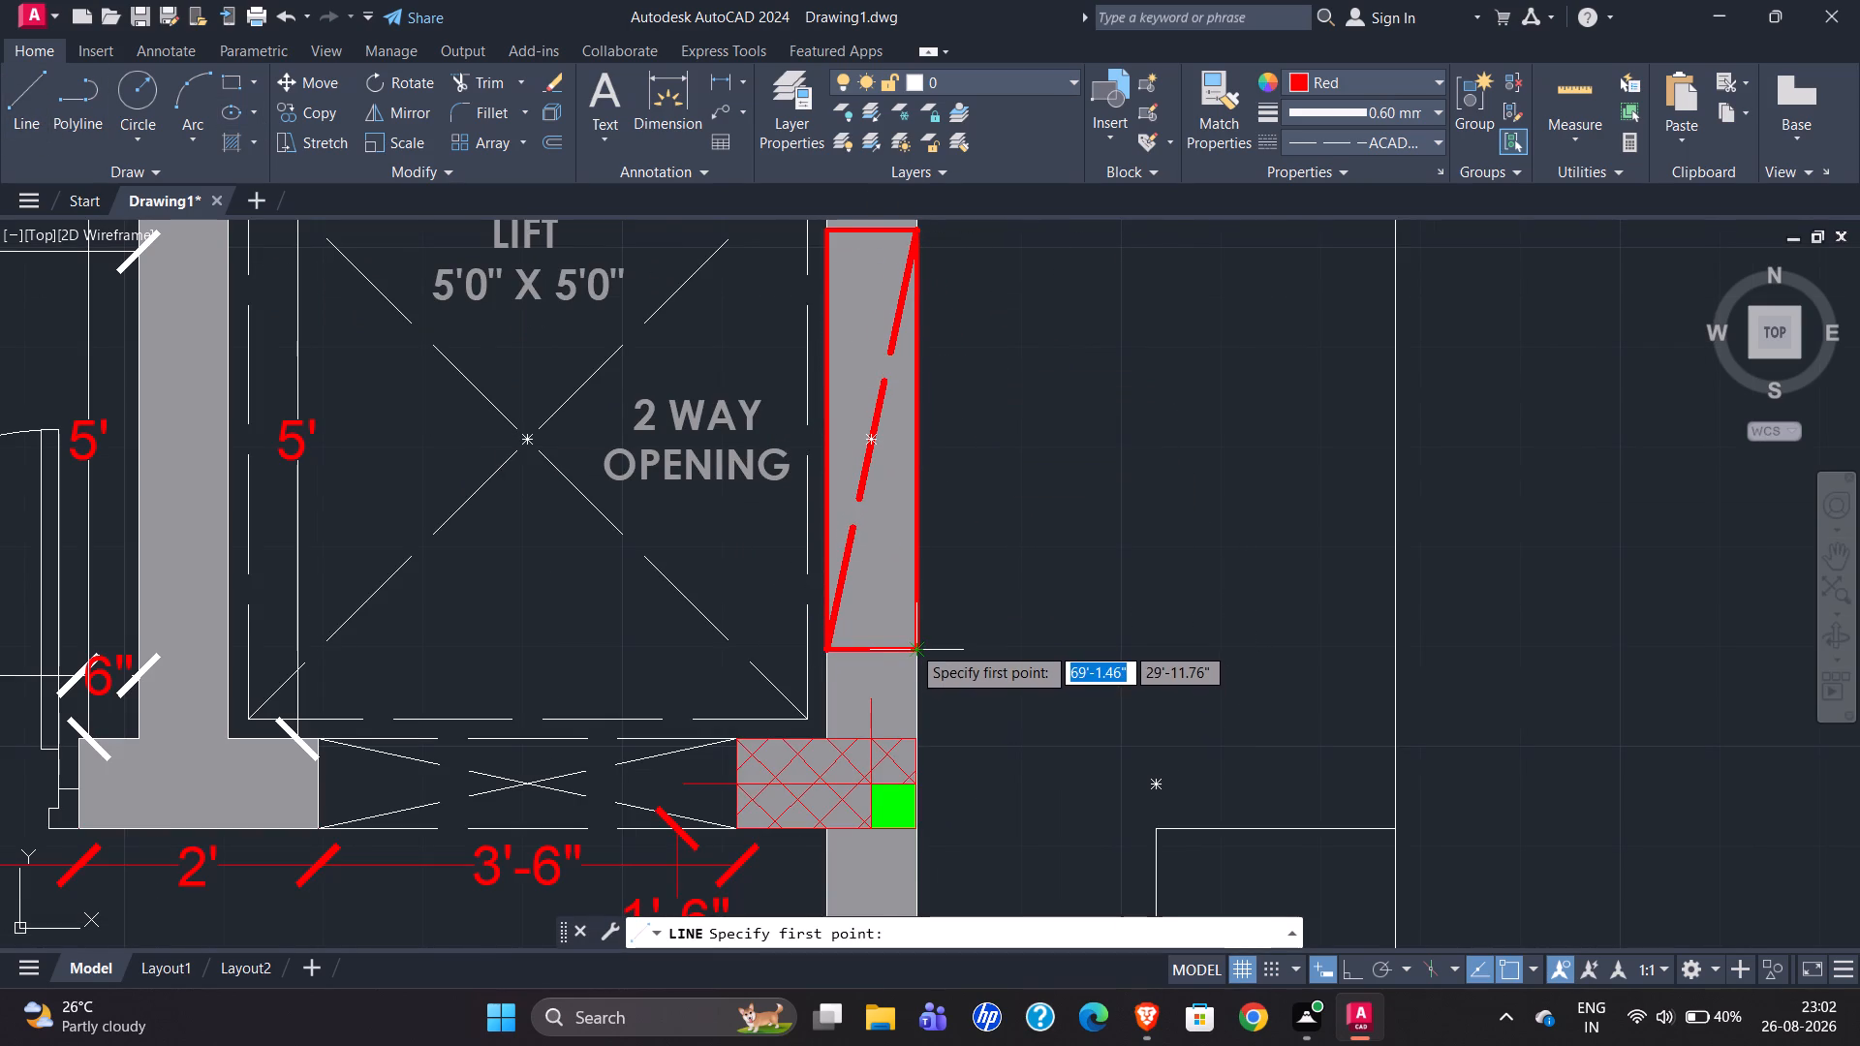
click(912, 645)
scroll(852, 566, down, 3)
scroll(843, 485, up, 3)
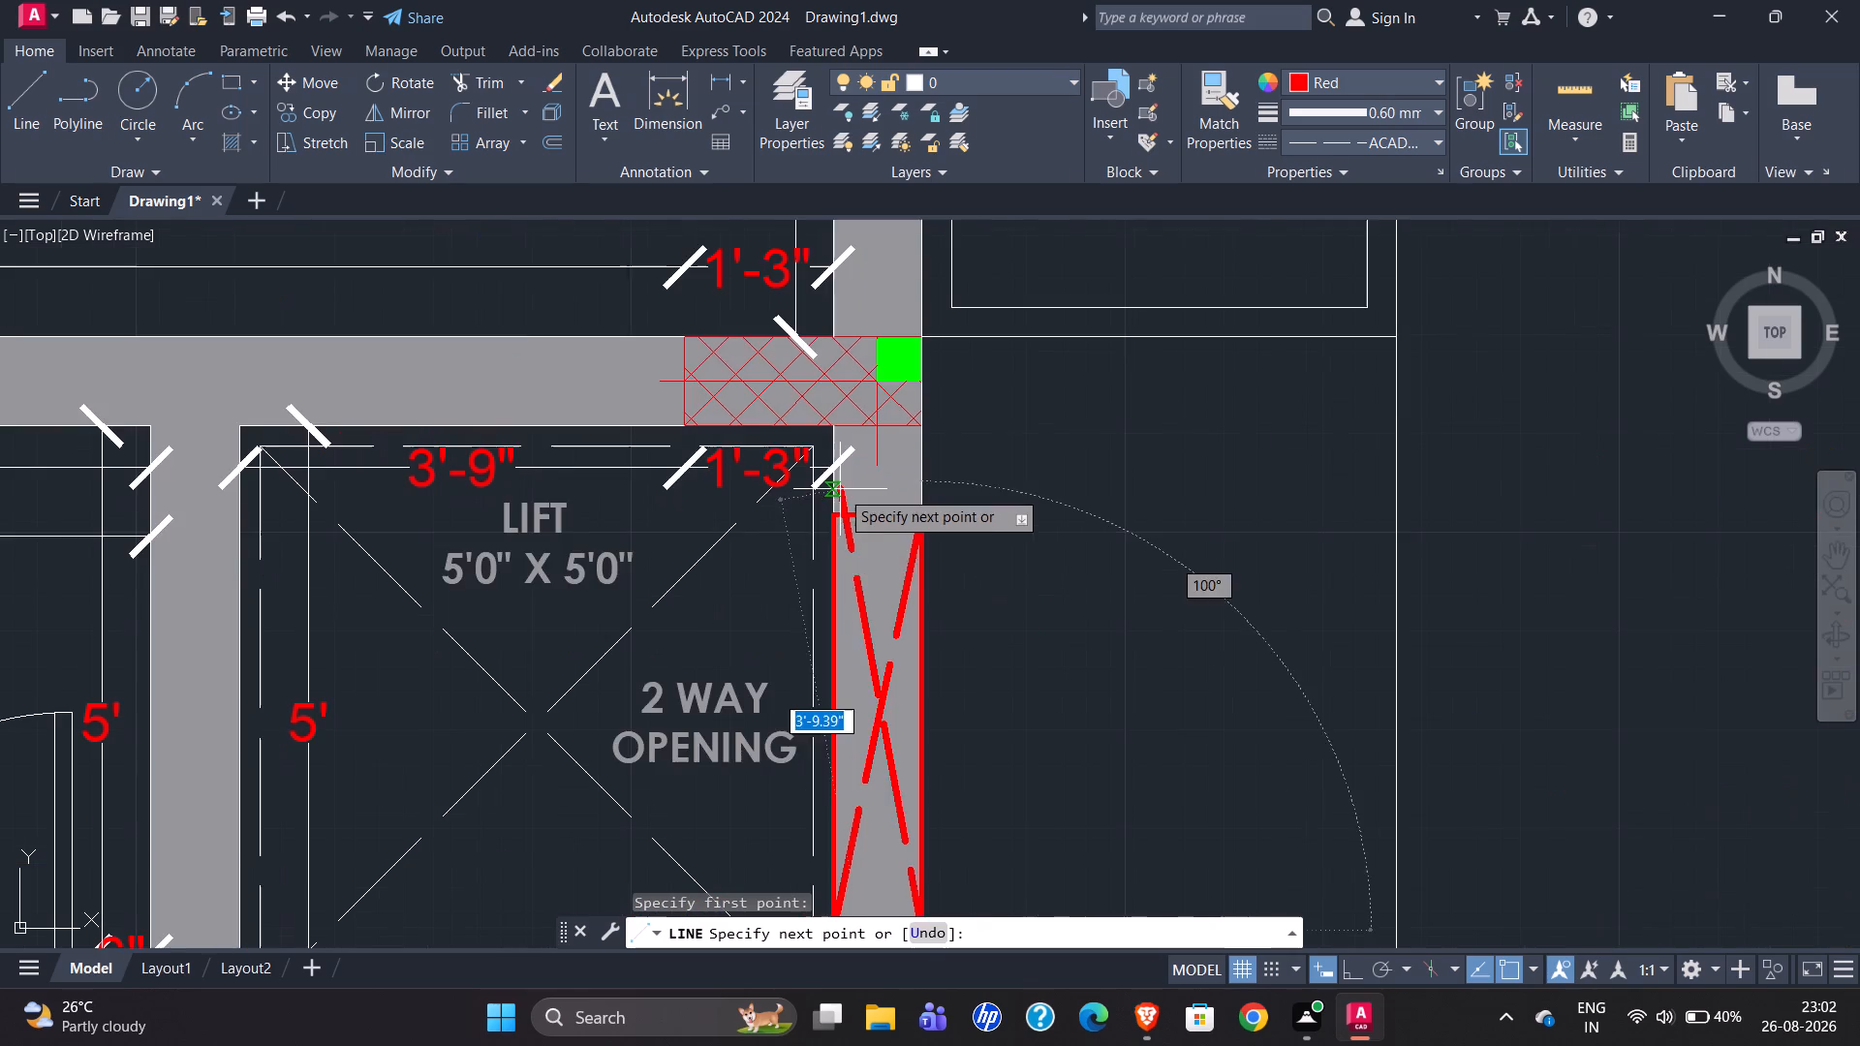
scroll(833, 528, up, 2)
click(826, 497)
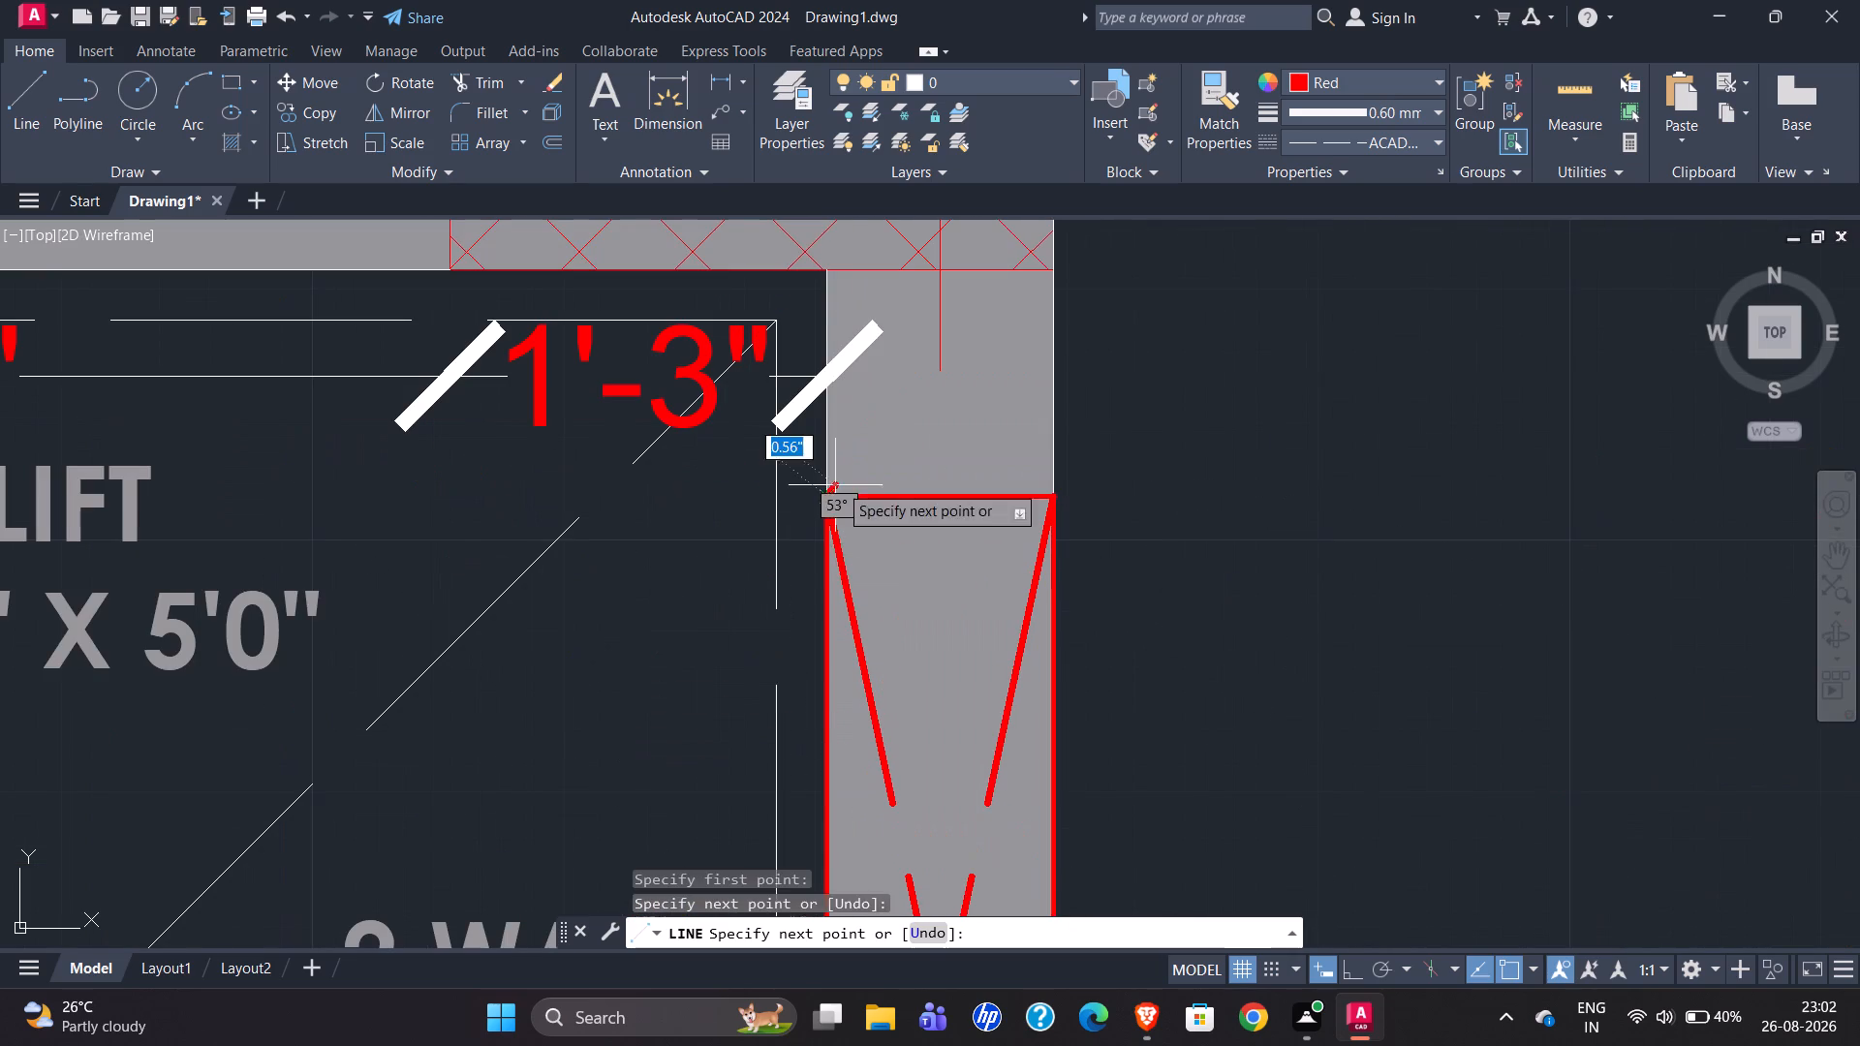
scroll(913, 380, down, 3)
key(Escape)
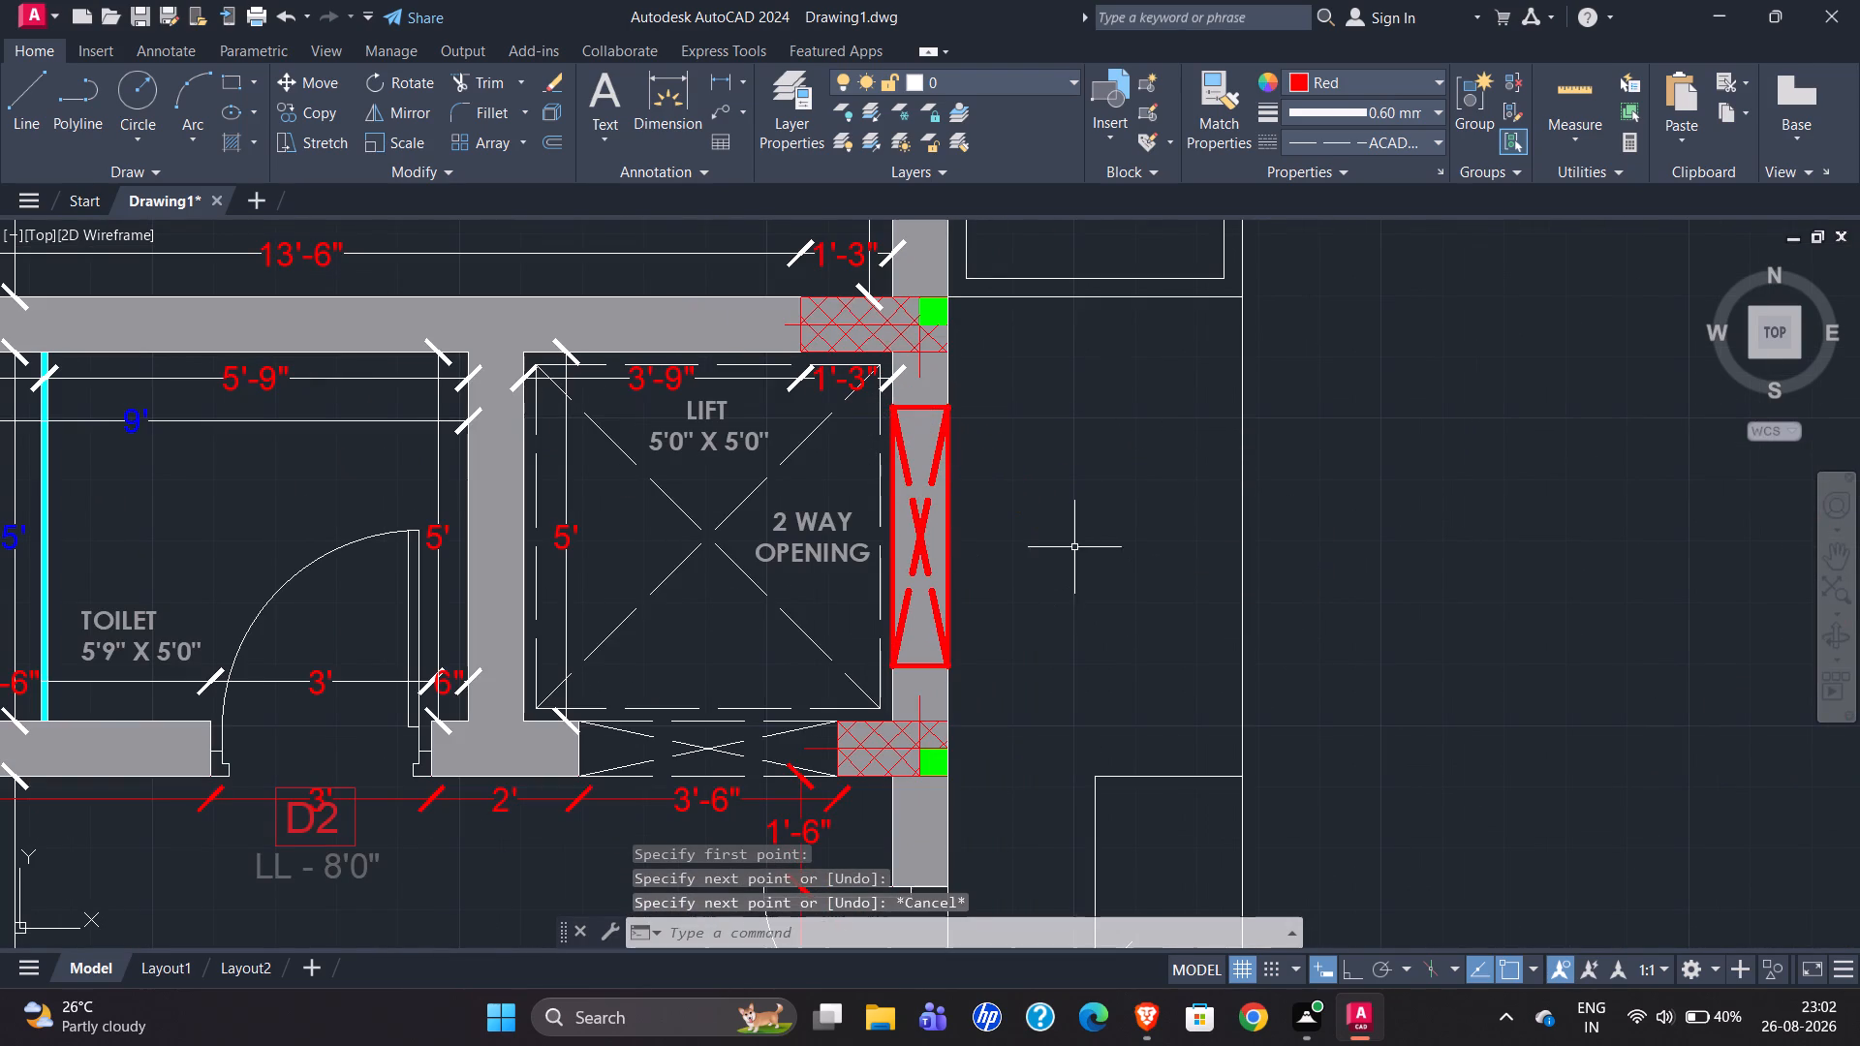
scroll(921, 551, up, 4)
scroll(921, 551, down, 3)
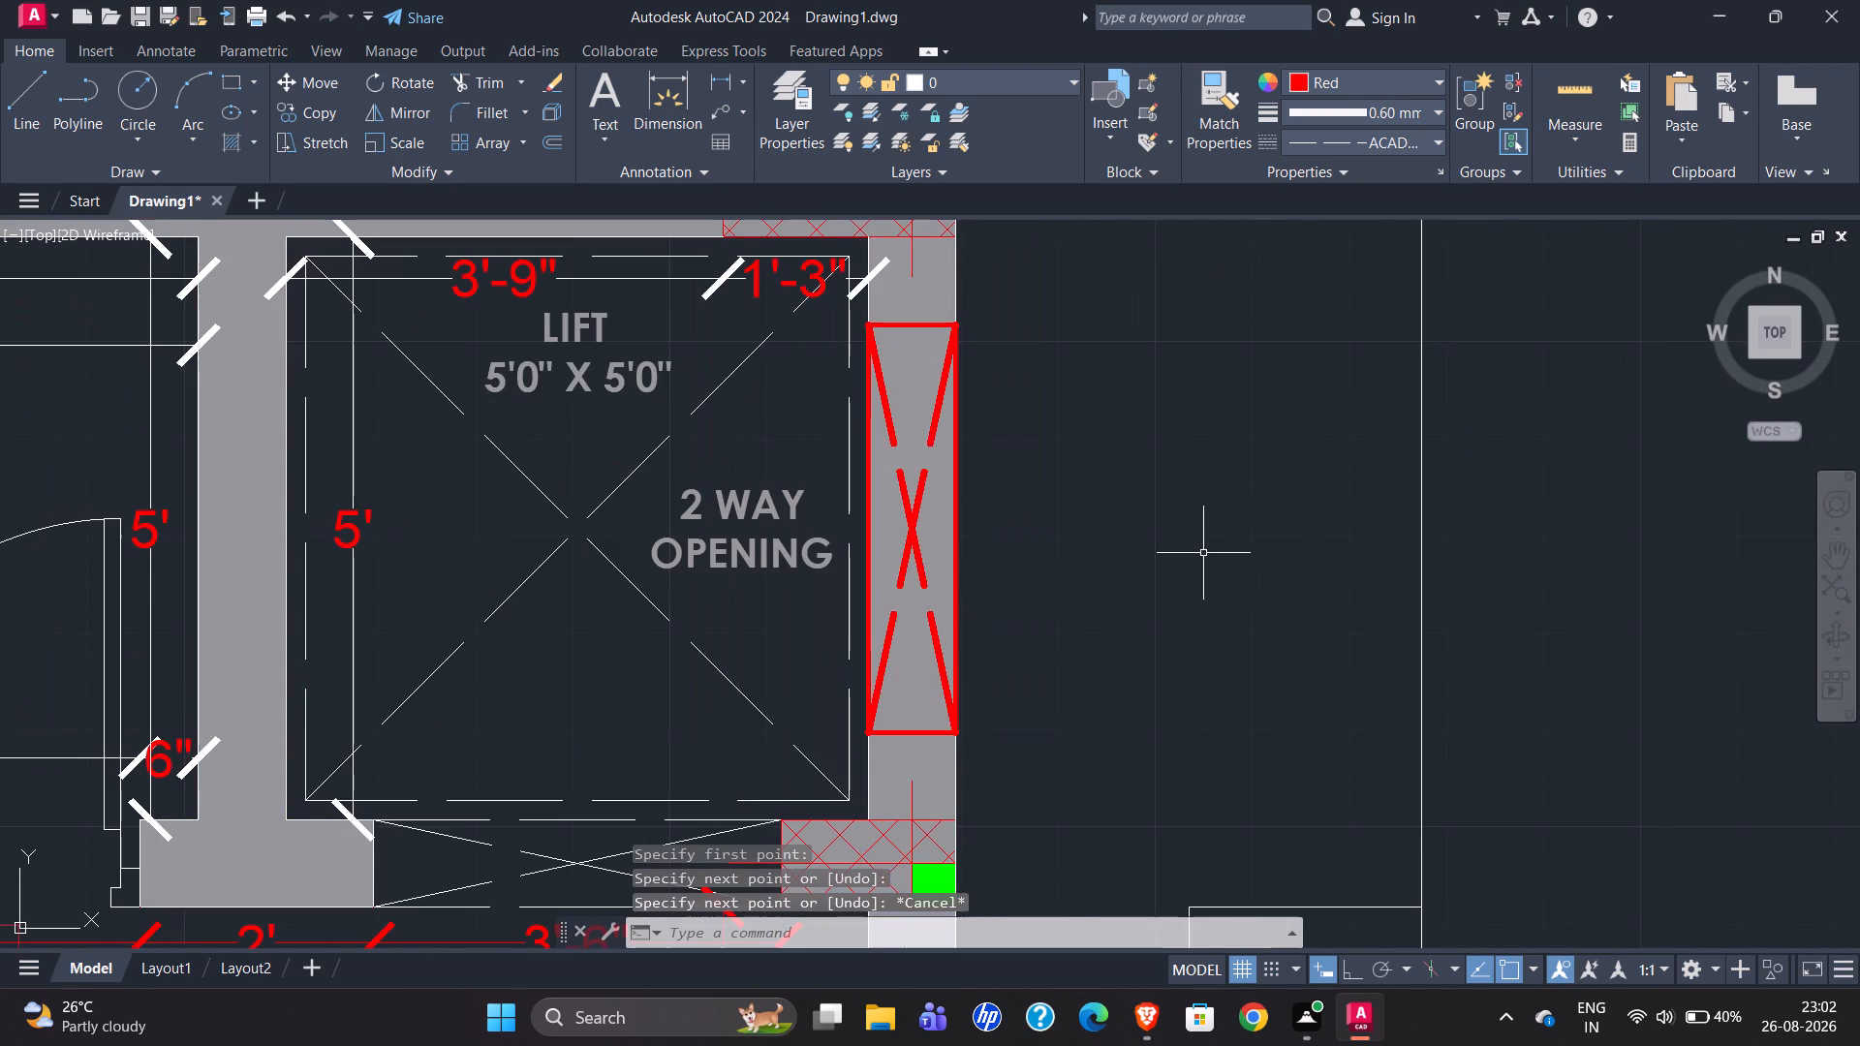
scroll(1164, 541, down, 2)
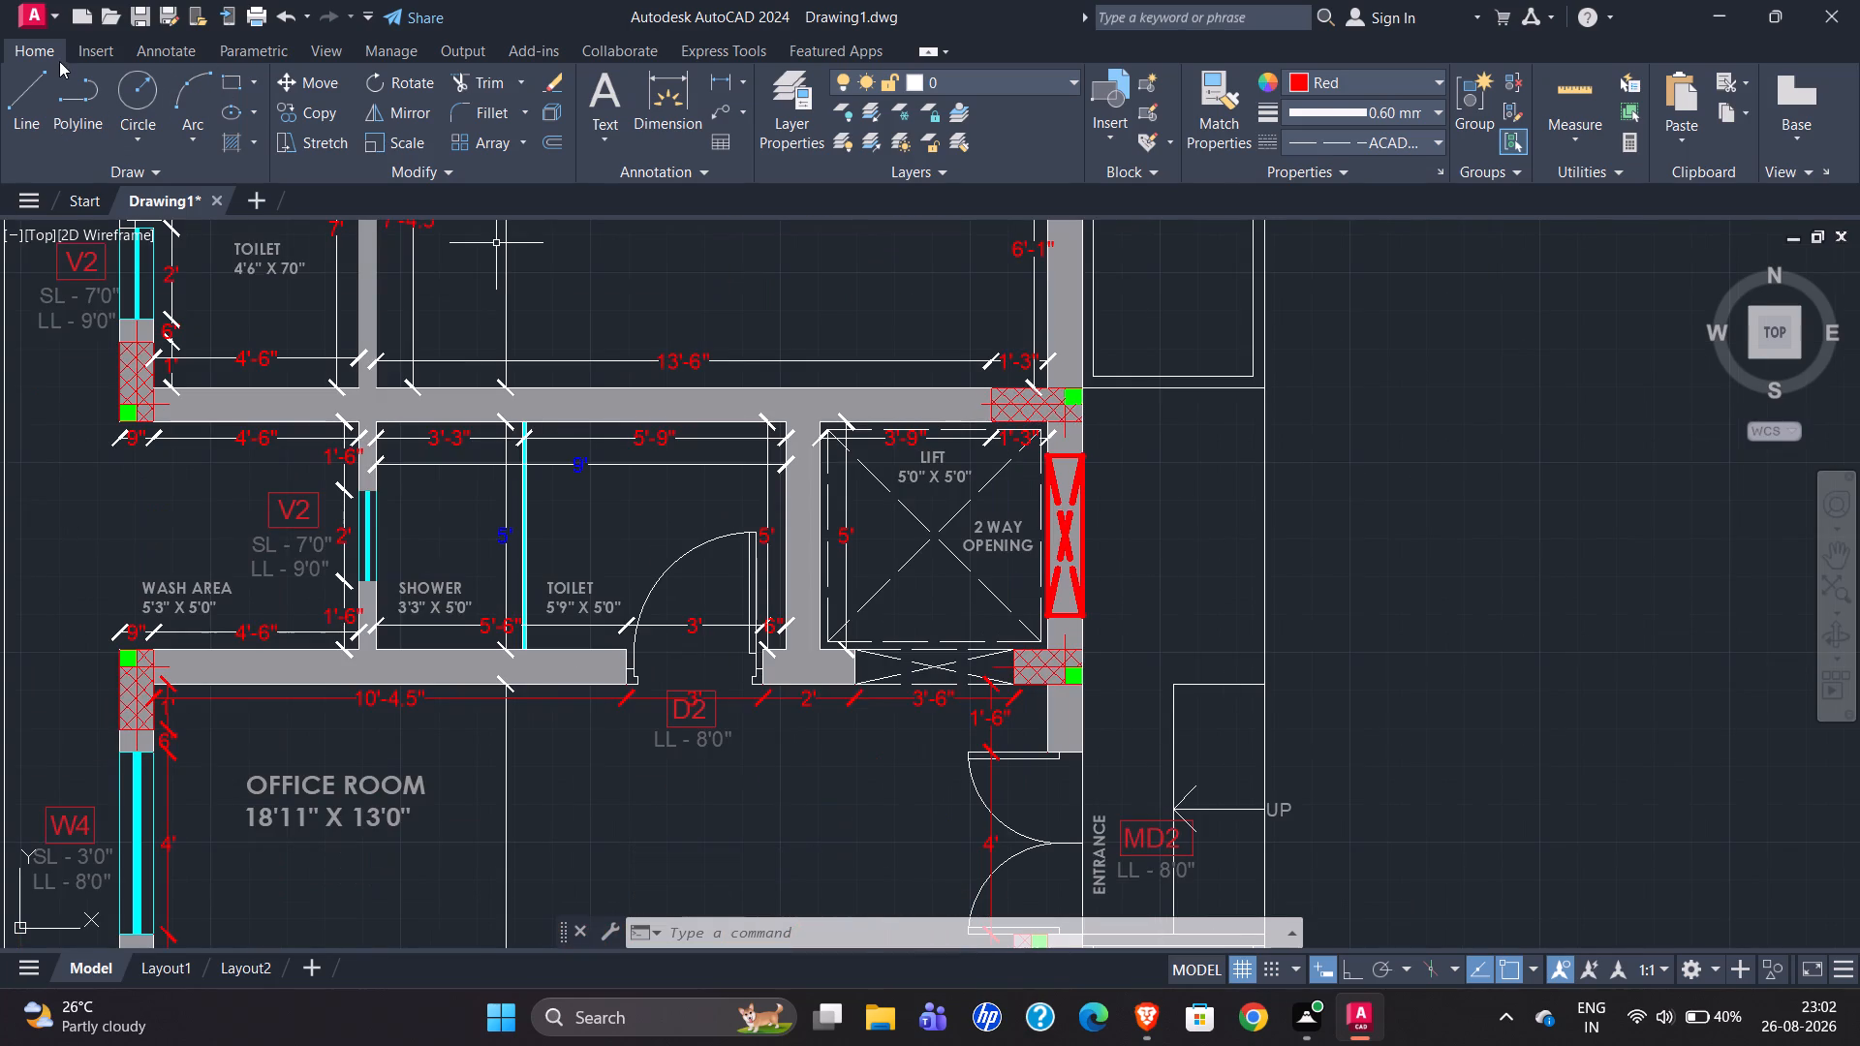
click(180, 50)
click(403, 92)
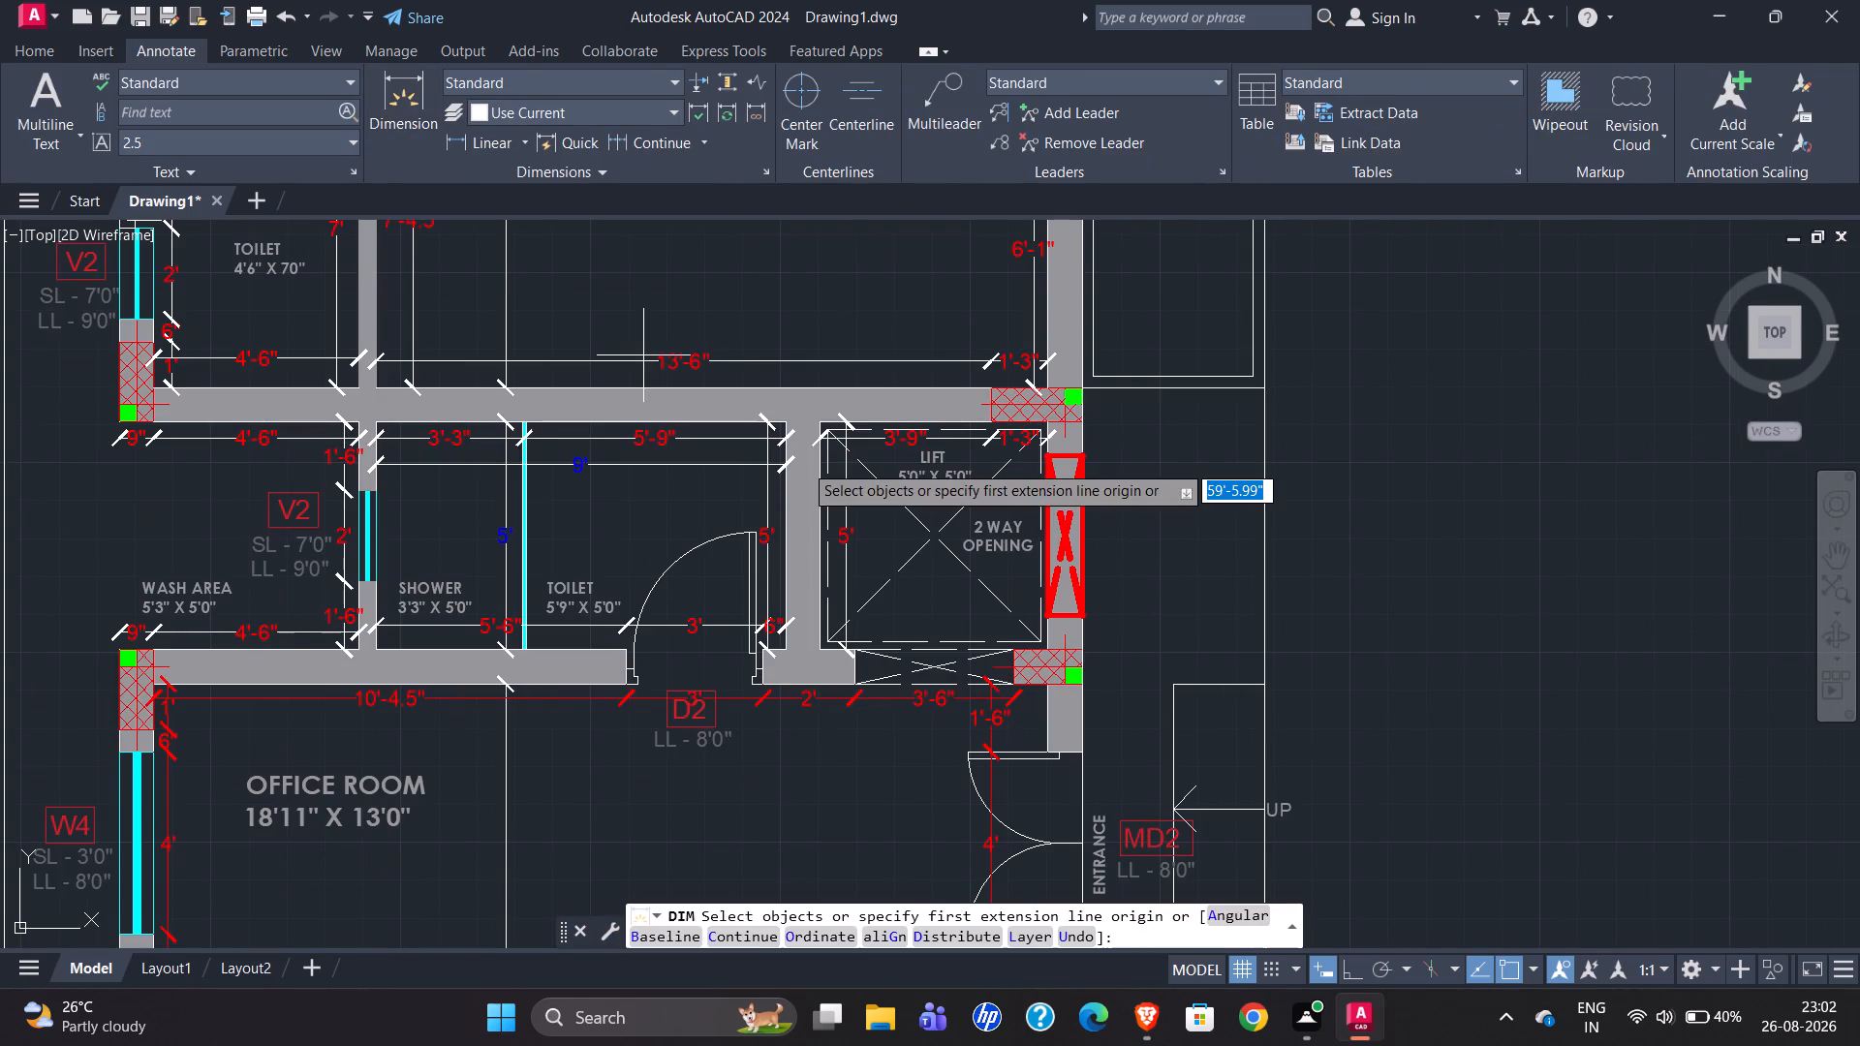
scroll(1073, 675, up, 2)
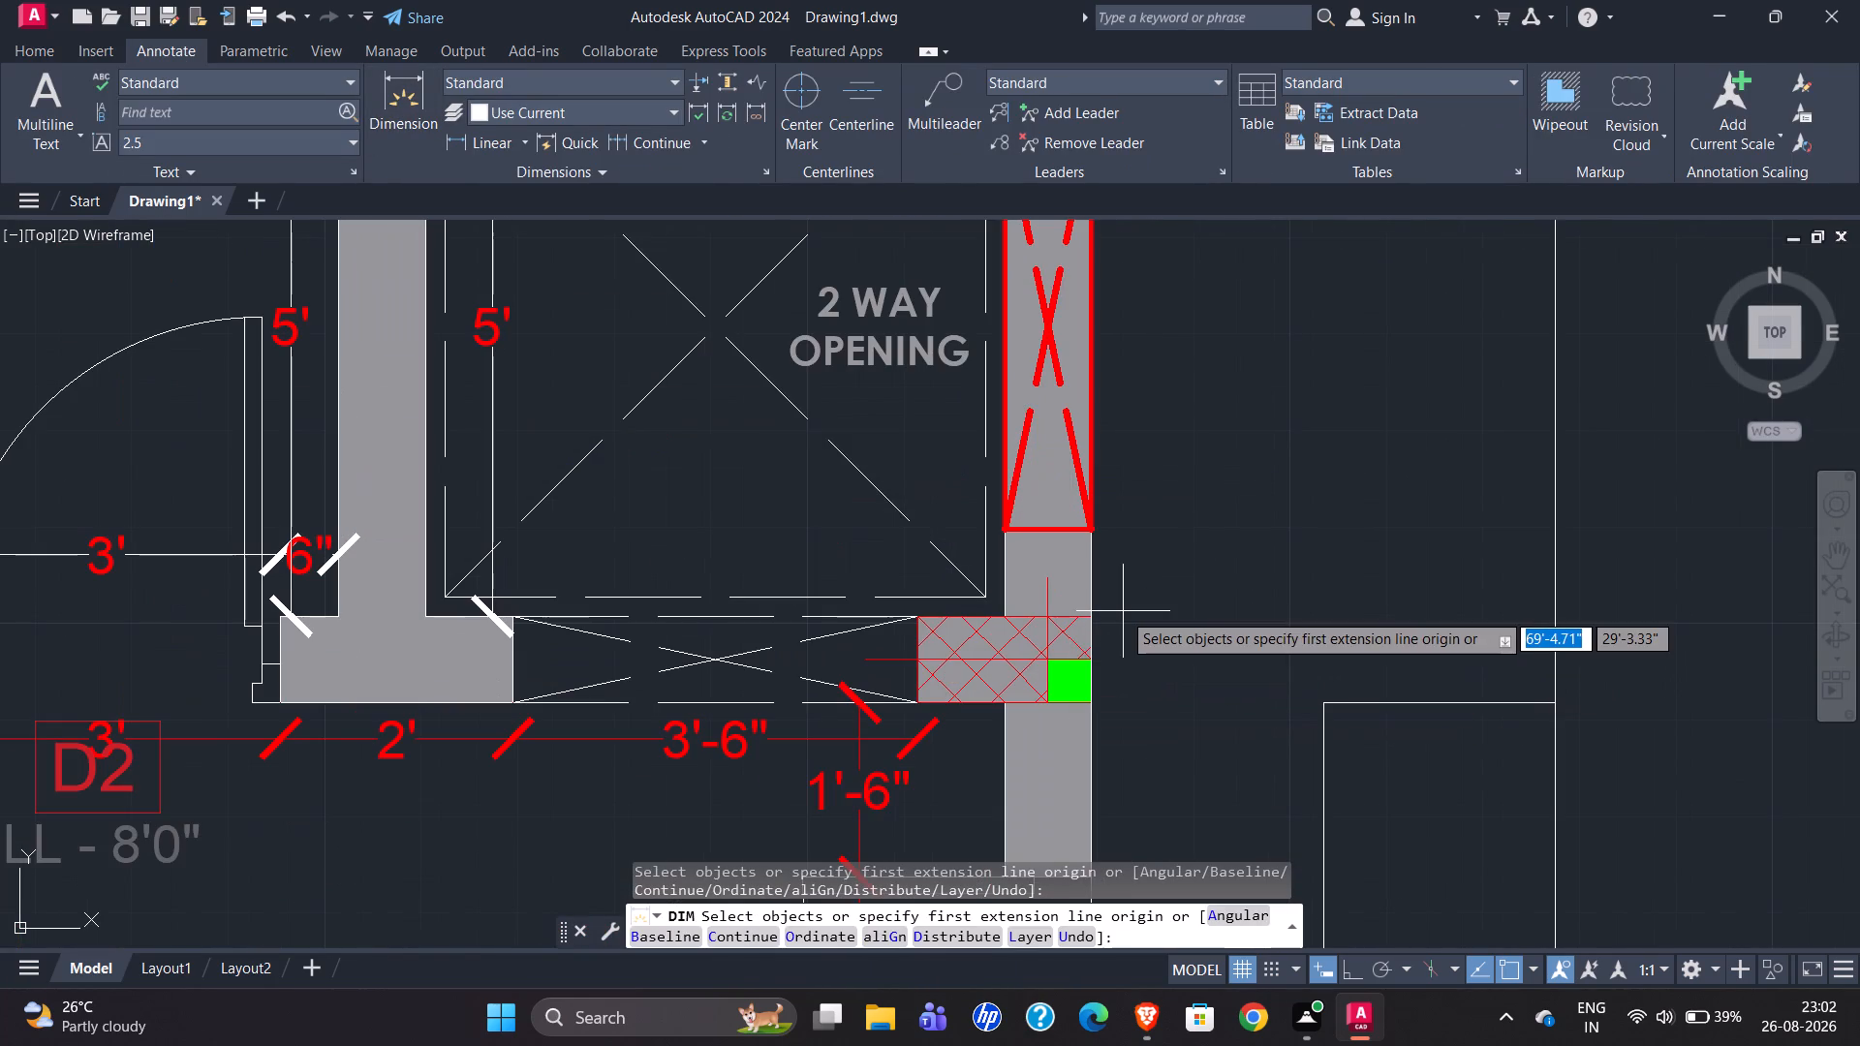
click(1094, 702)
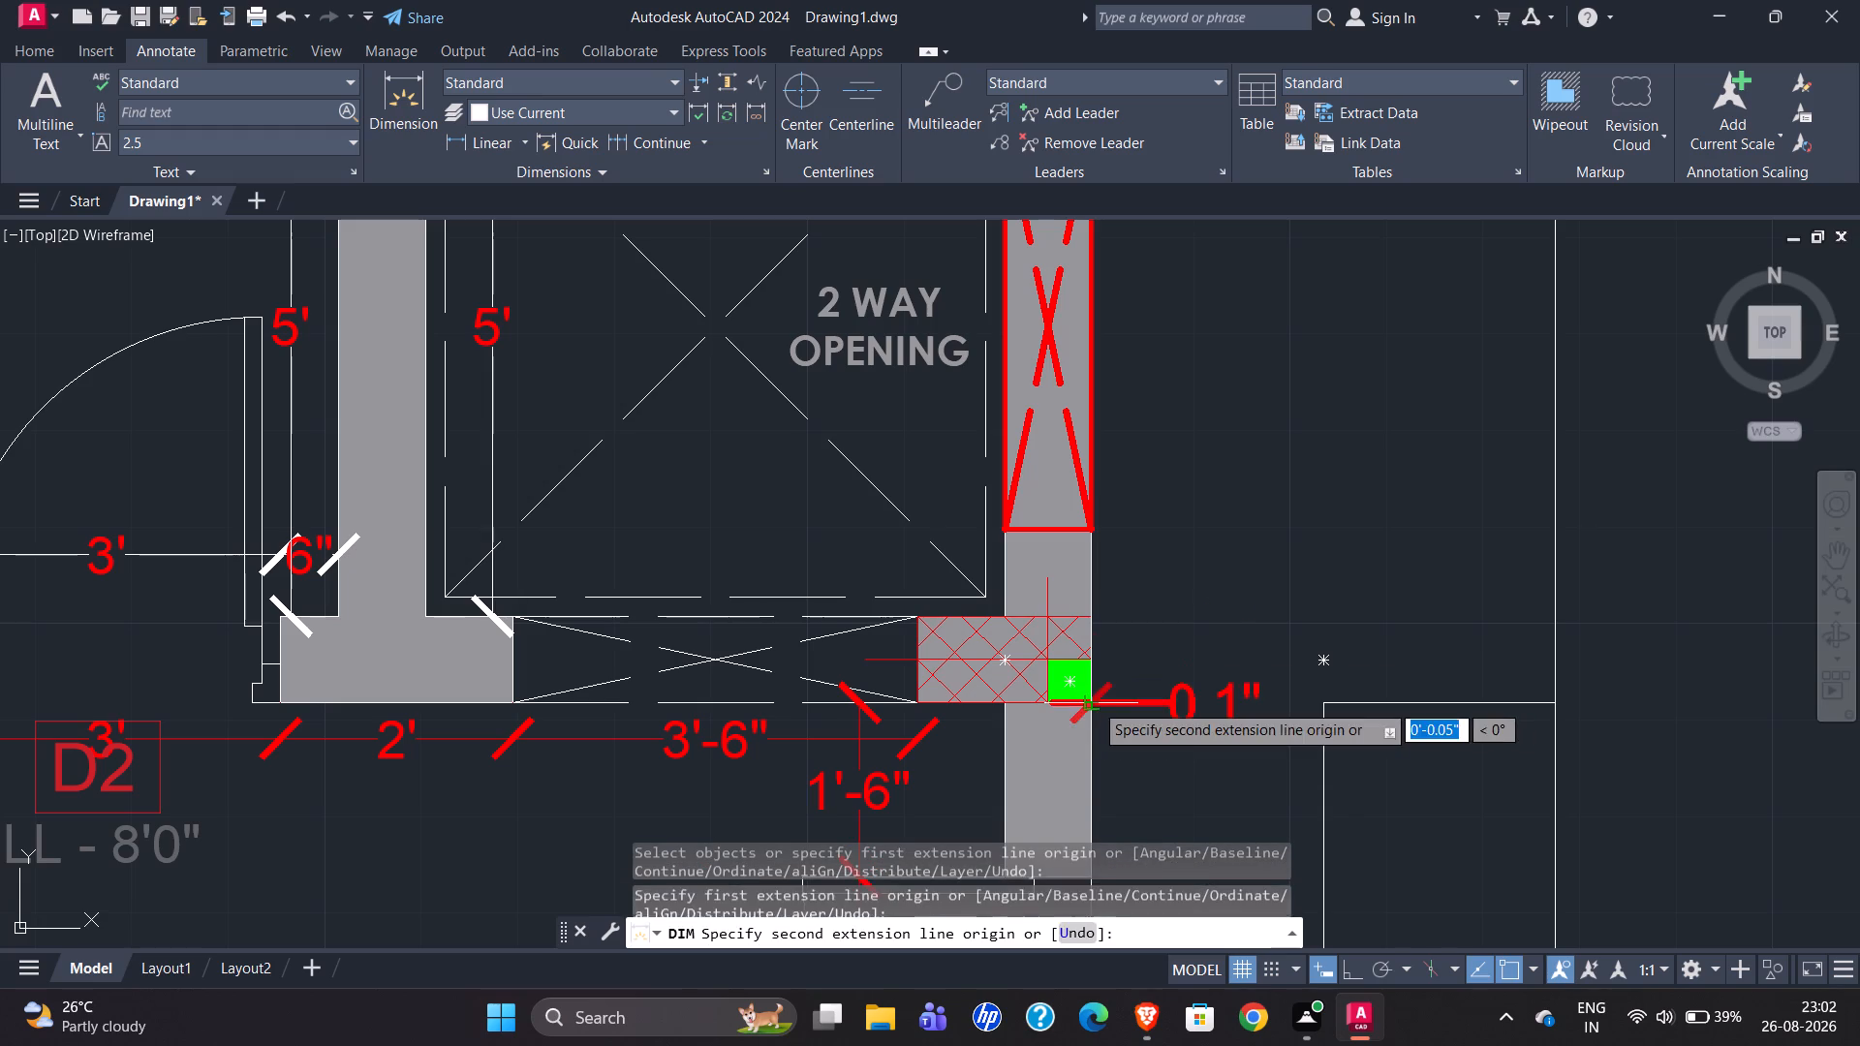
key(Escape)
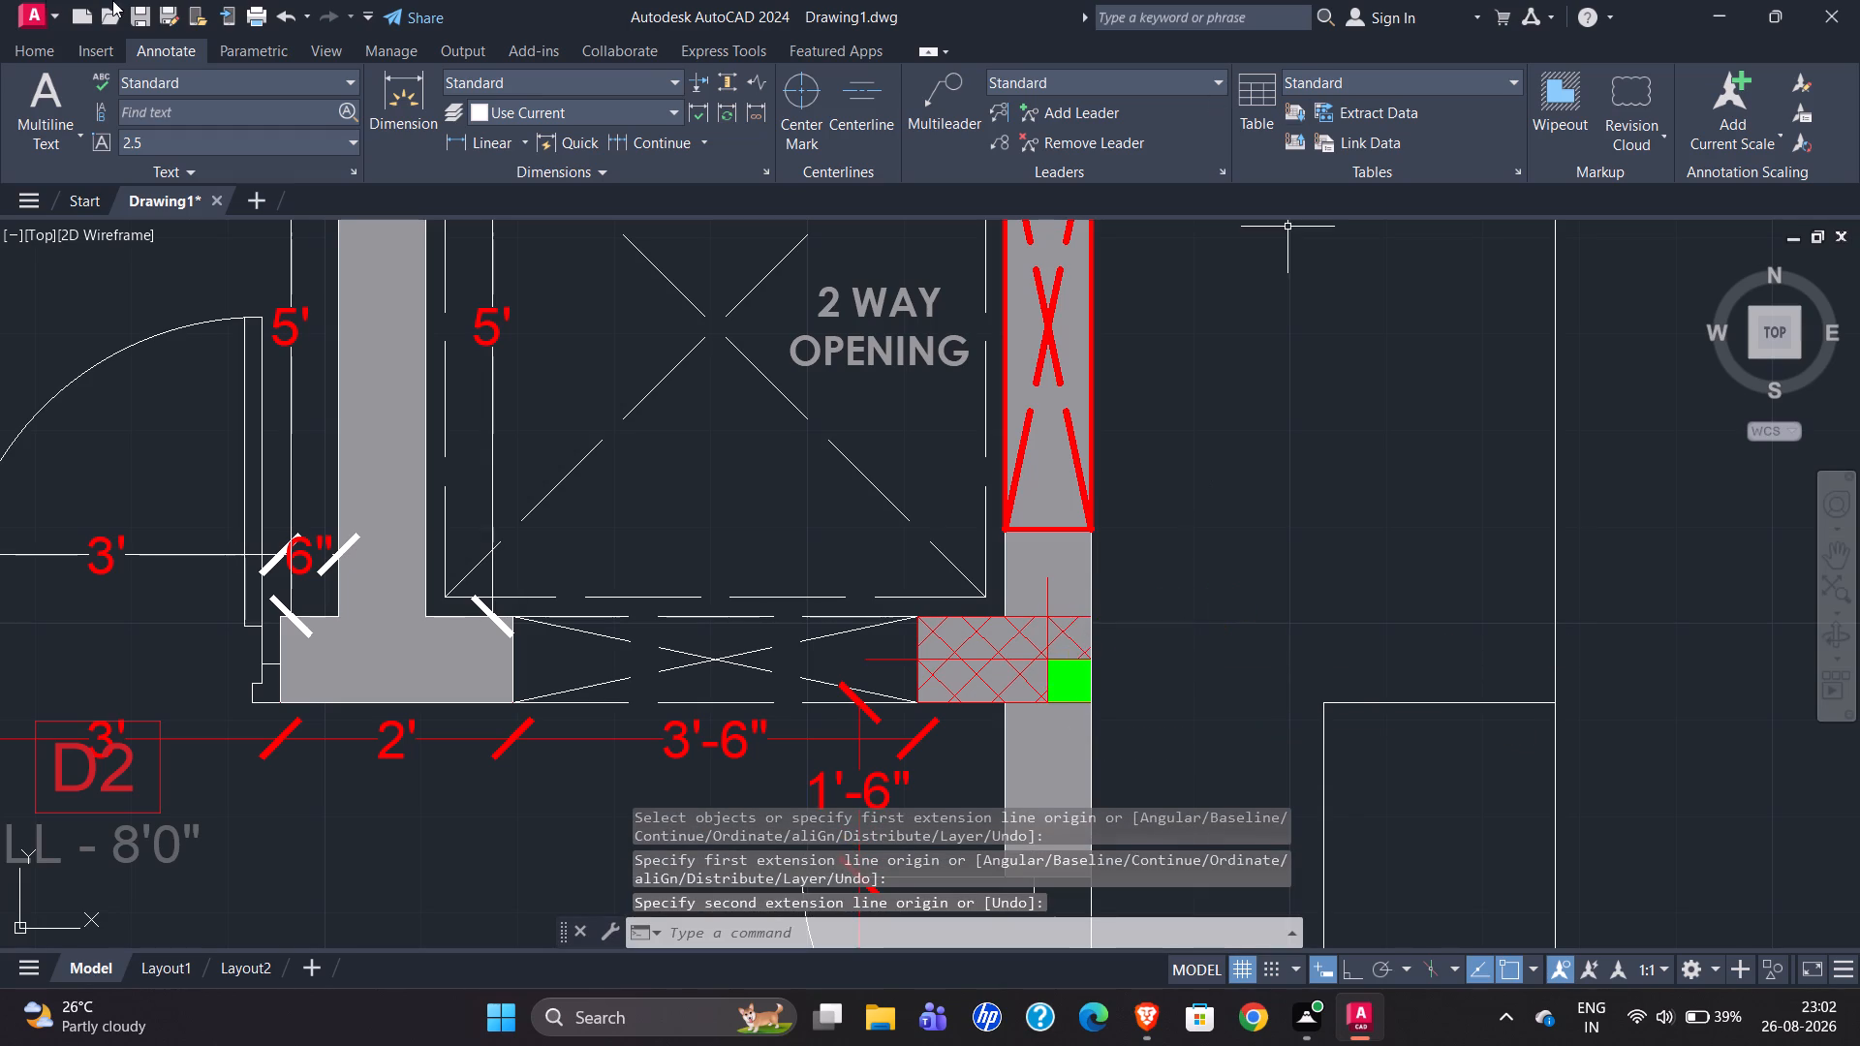
Set the drawing's current lineweight and linetype both to ByLayer.
click(24, 44)
click(1425, 114)
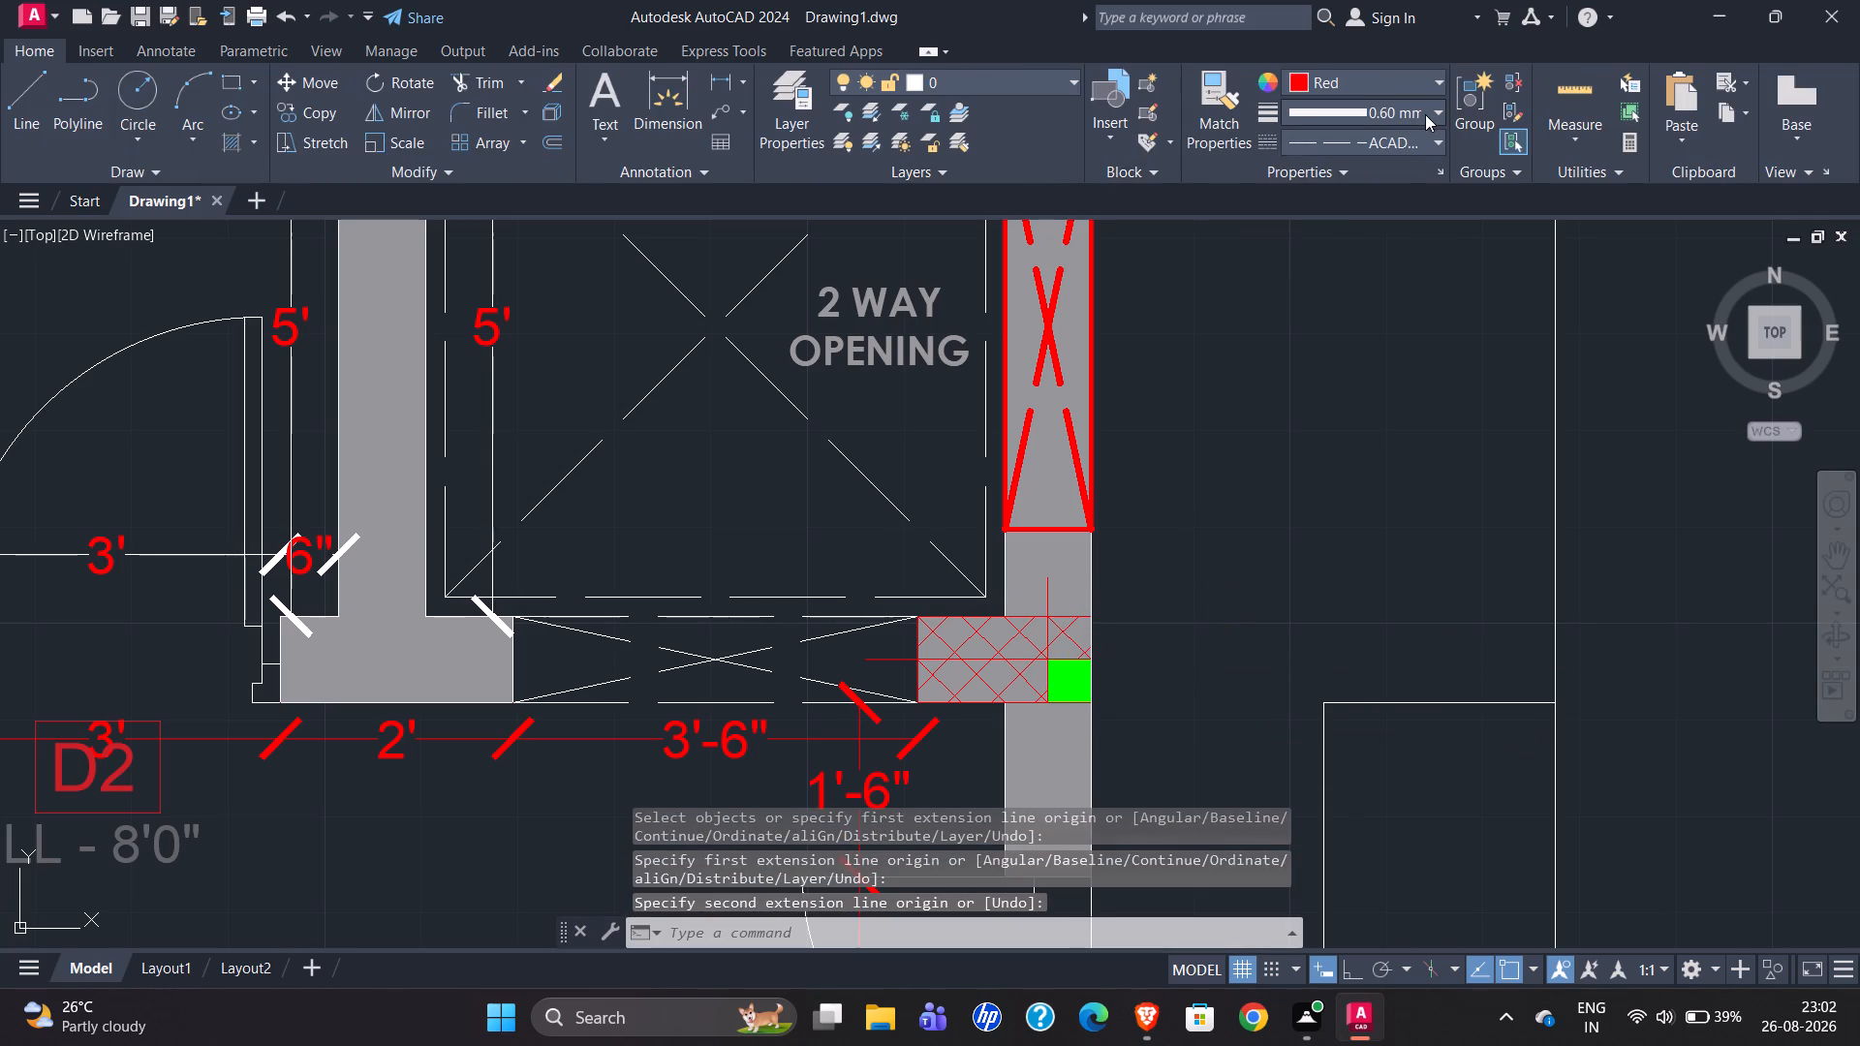
scroll(1393, 212, up, 11)
click(1379, 146)
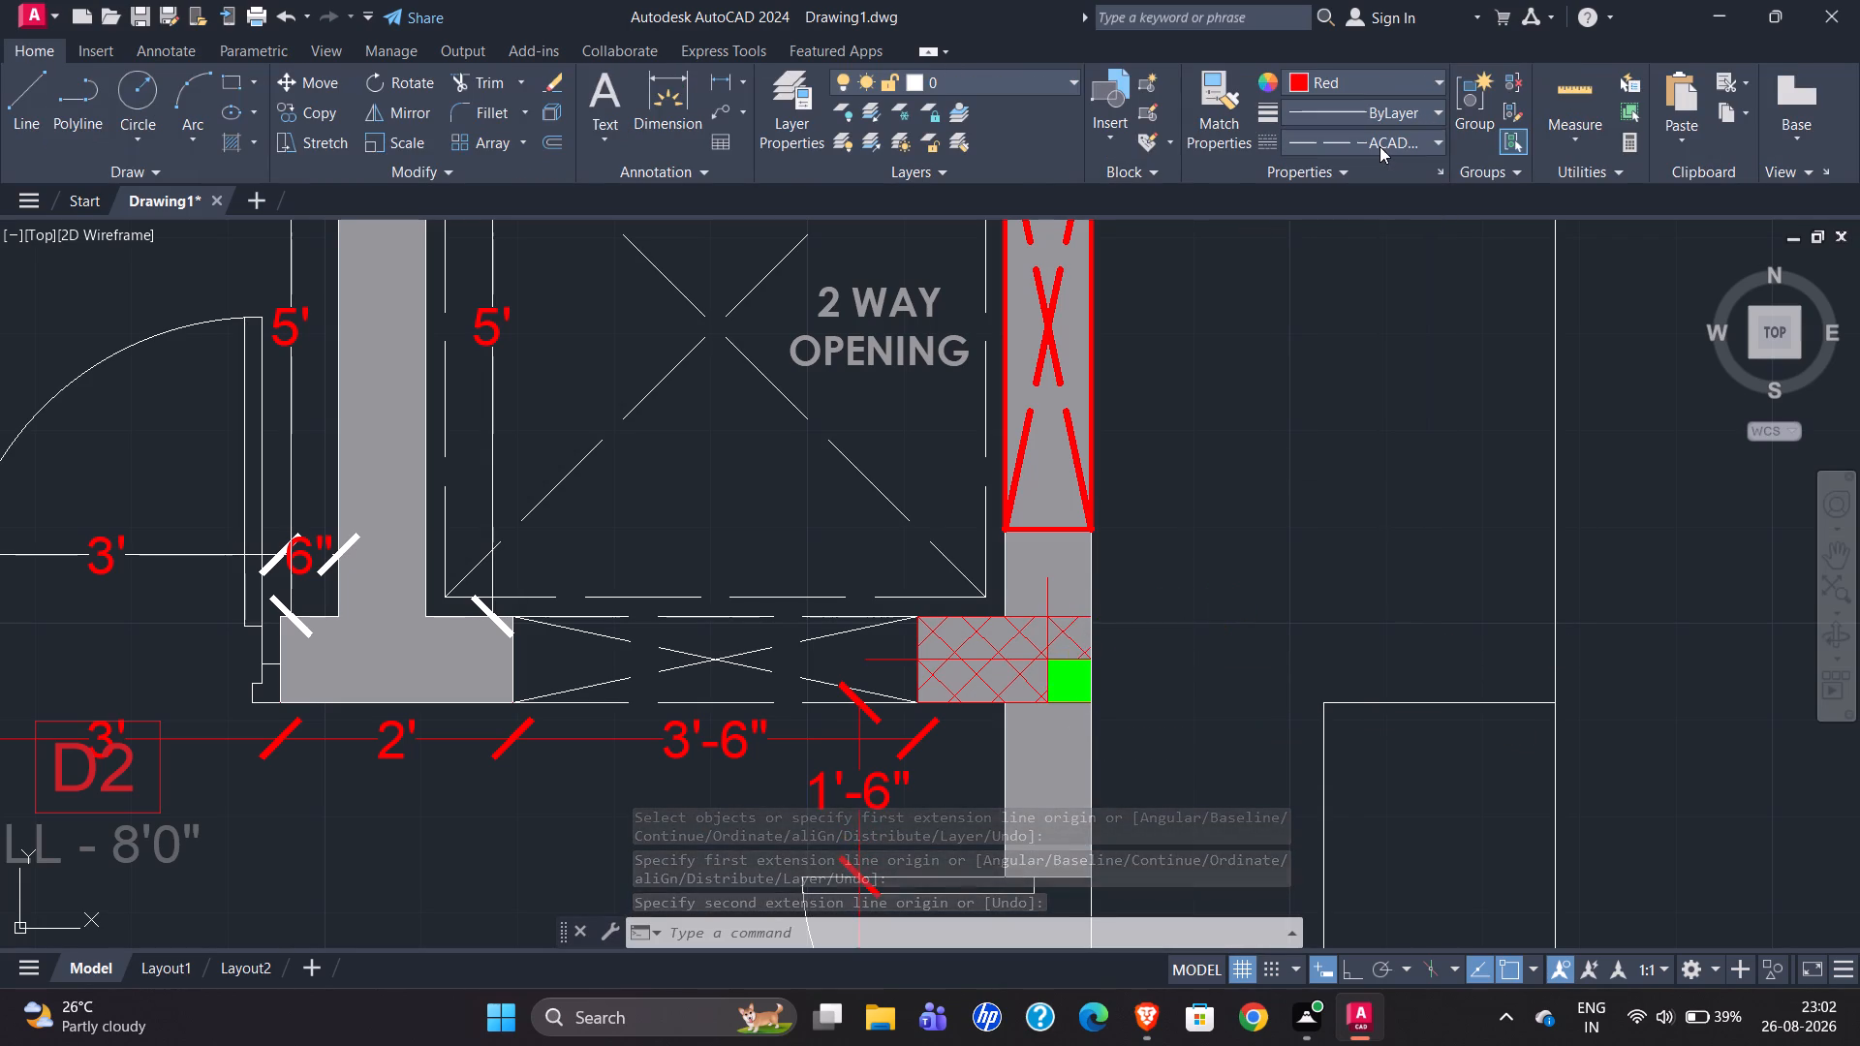
click(1379, 146)
click(1389, 176)
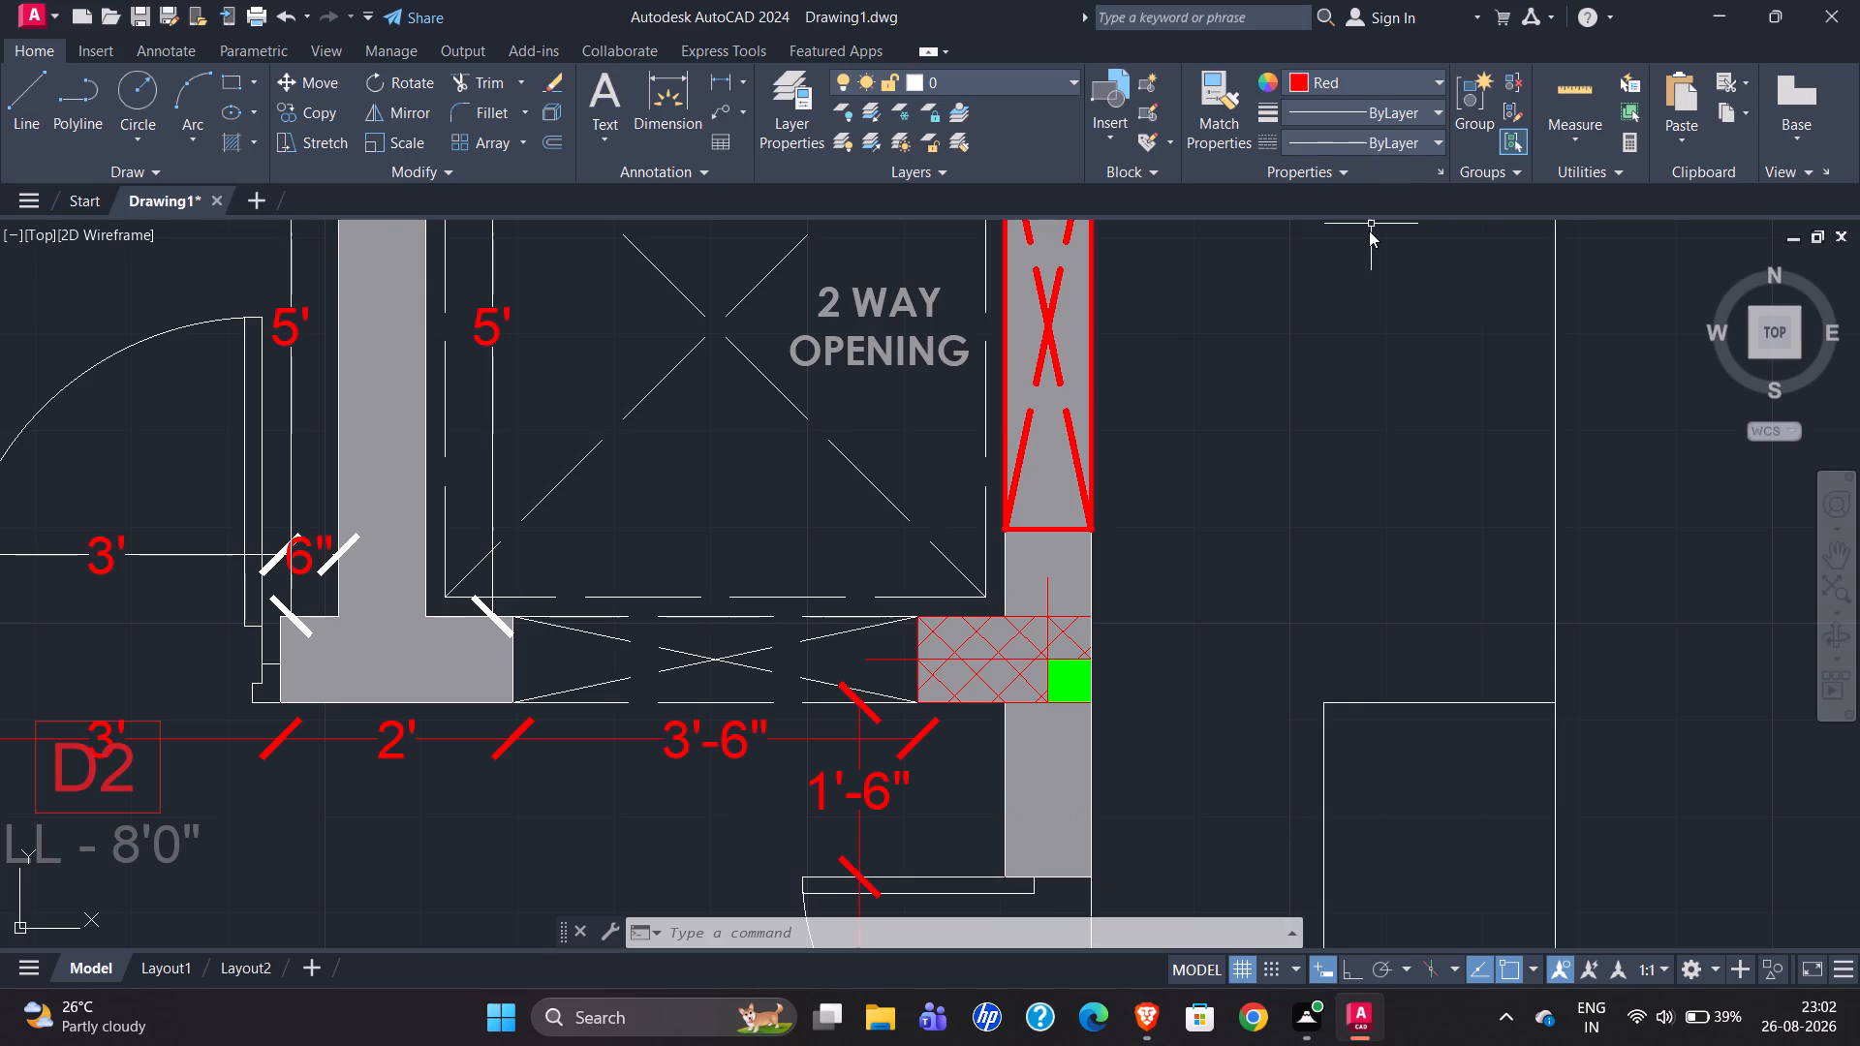
Start a dimension from the outer lower corner of the green square at the lift's lower outer wall corner.
click(44, 87)
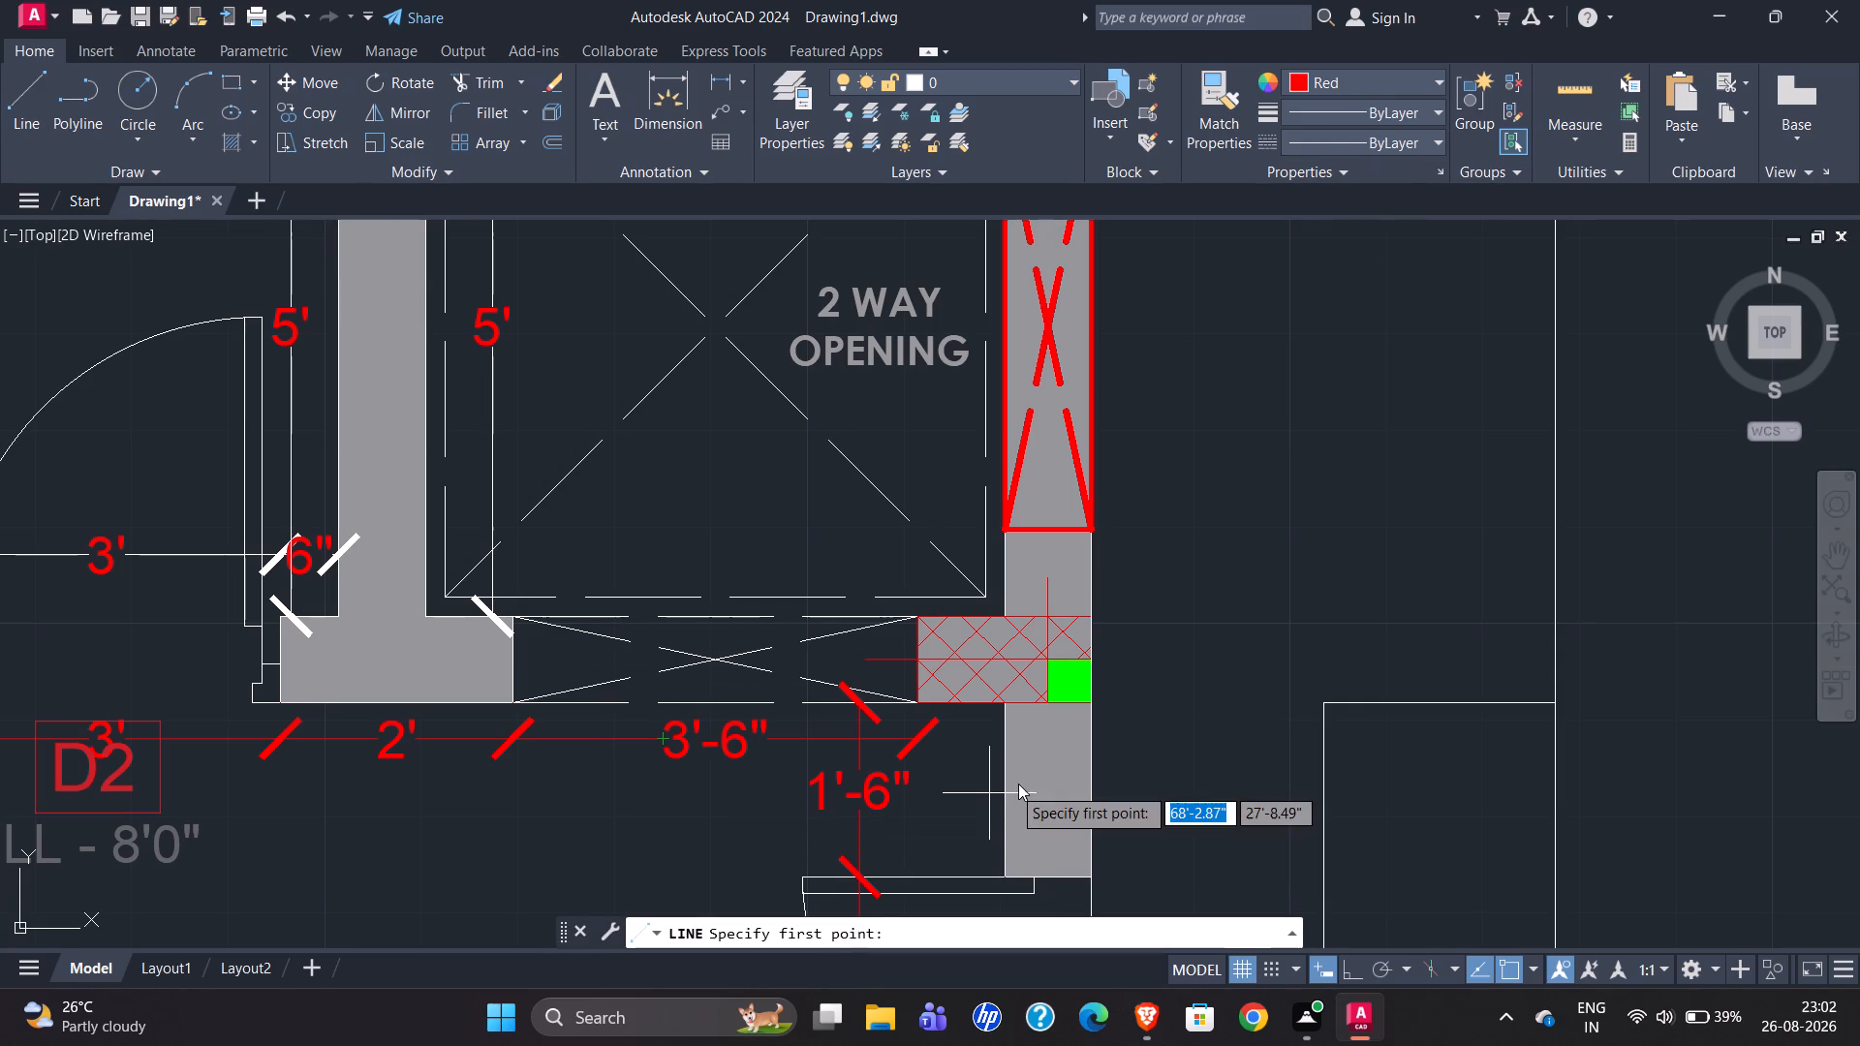
click(191, 47)
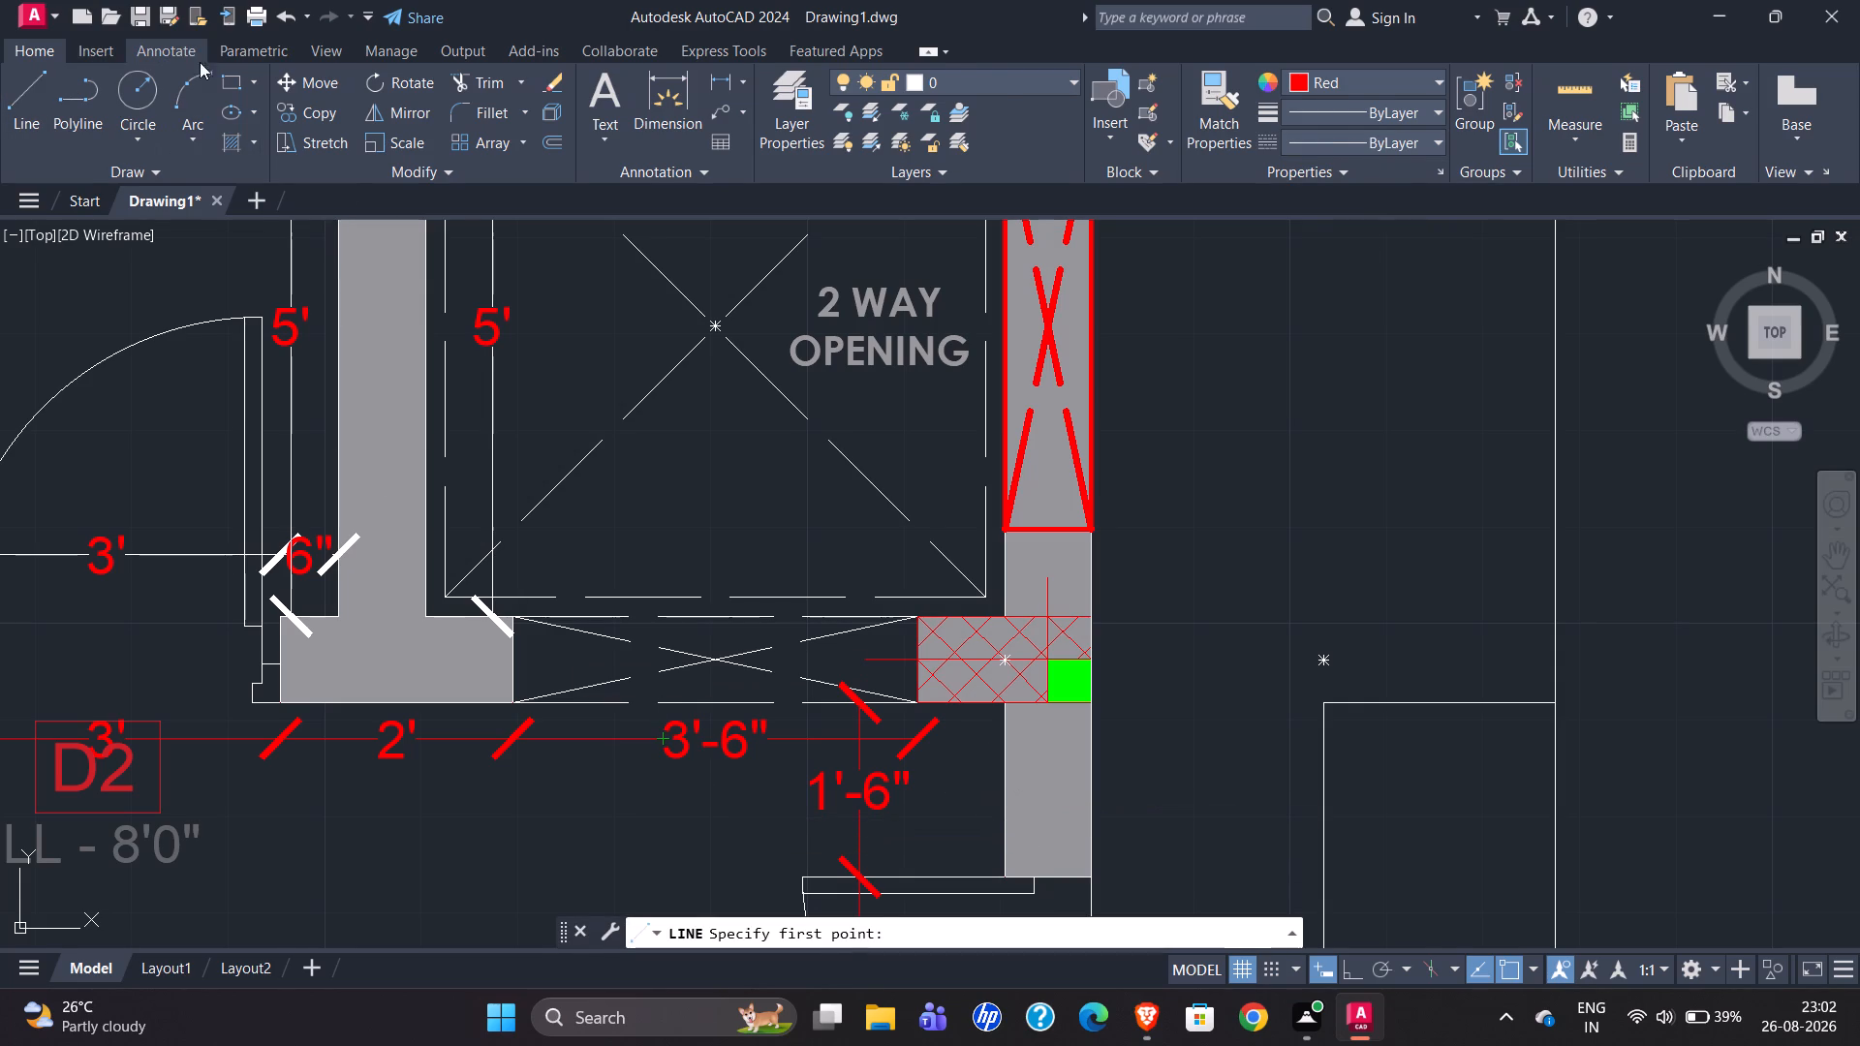
drag(367, 89, 376, 91)
click(378, 91)
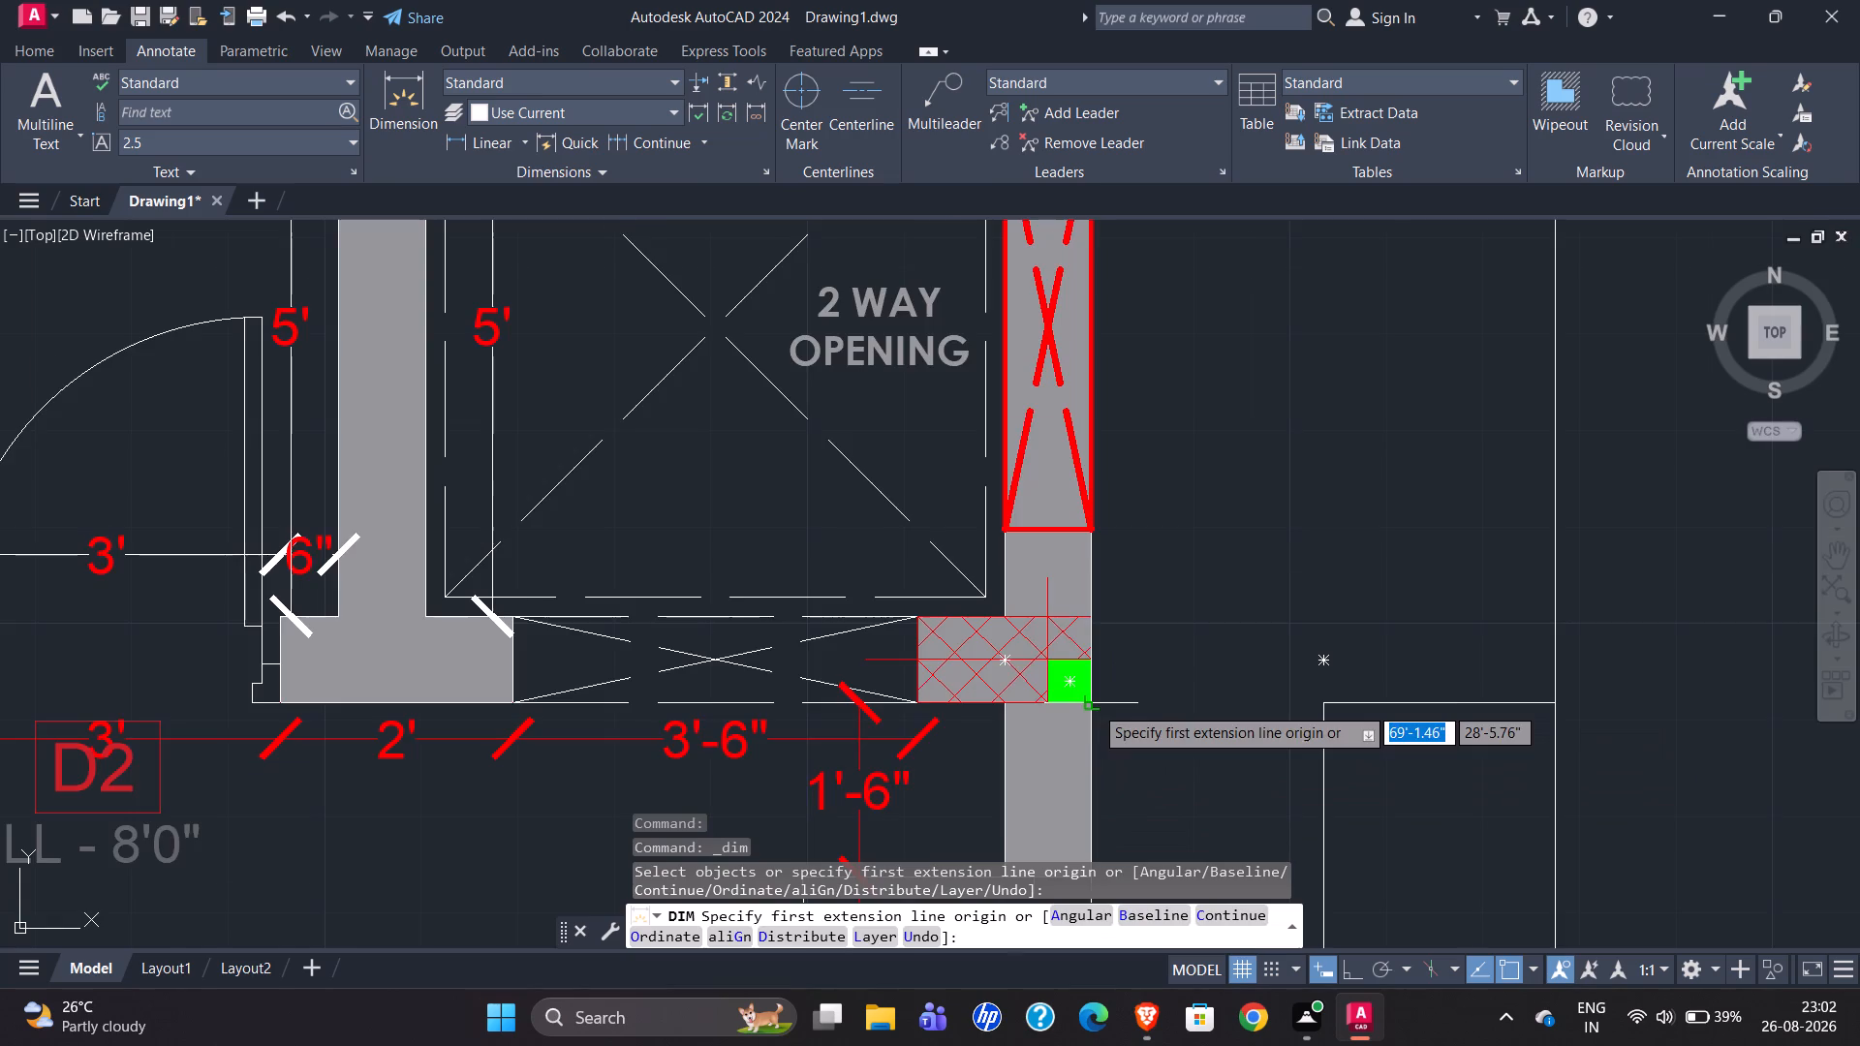
scroll(1094, 705, up, 2)
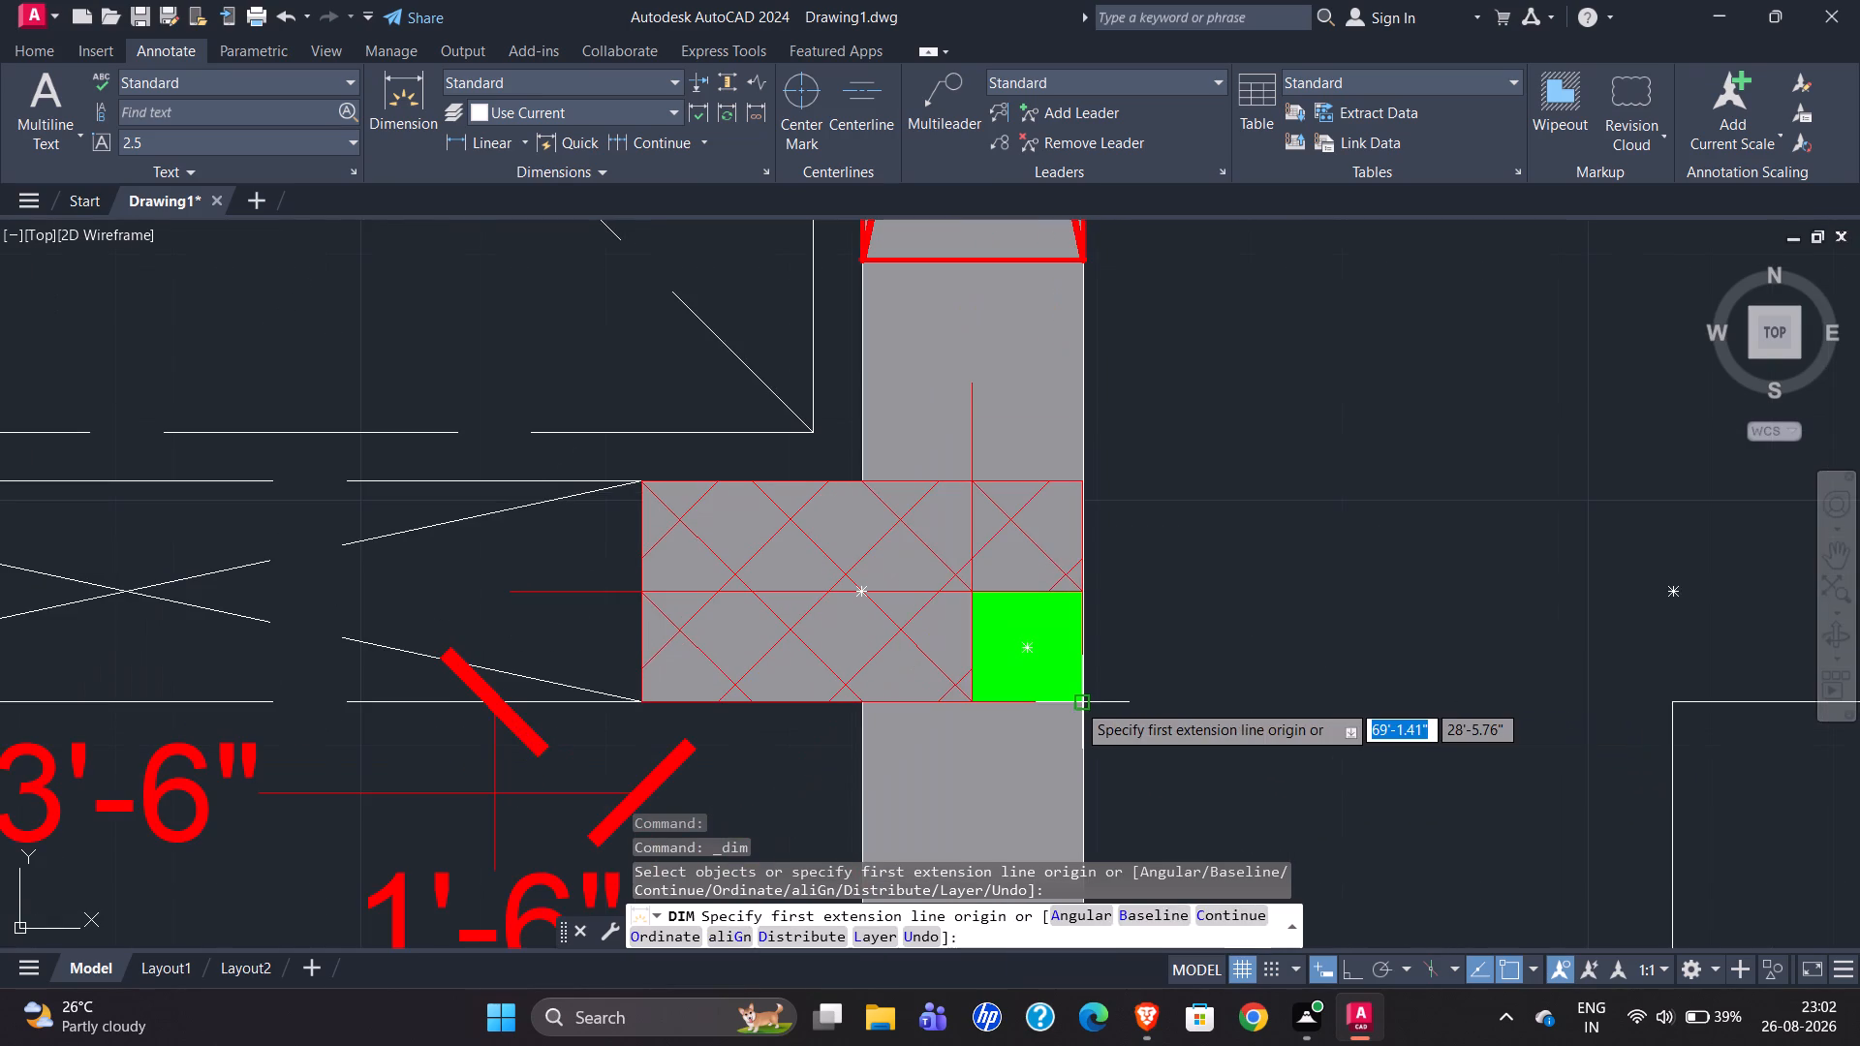
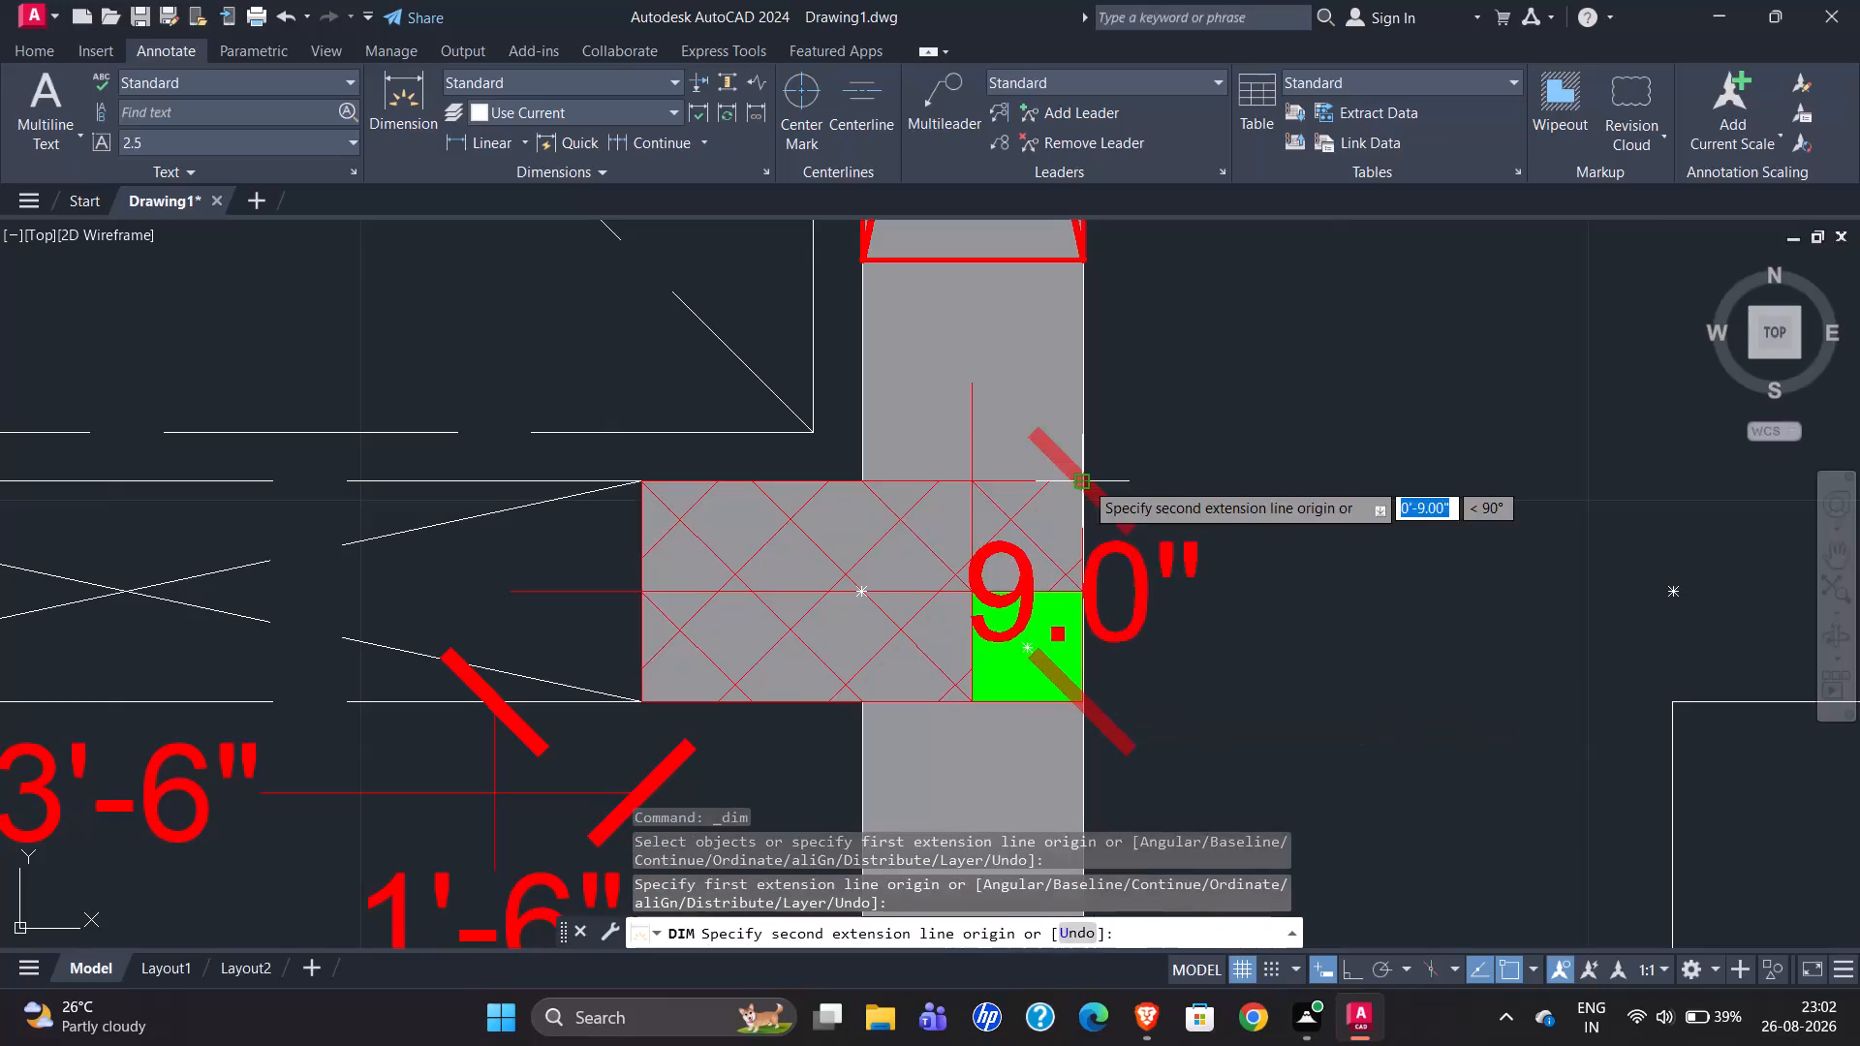
Dimension the depth of the hatched column below the lift shaft, placing the dimension just outside the outer wall.
click(1084, 480)
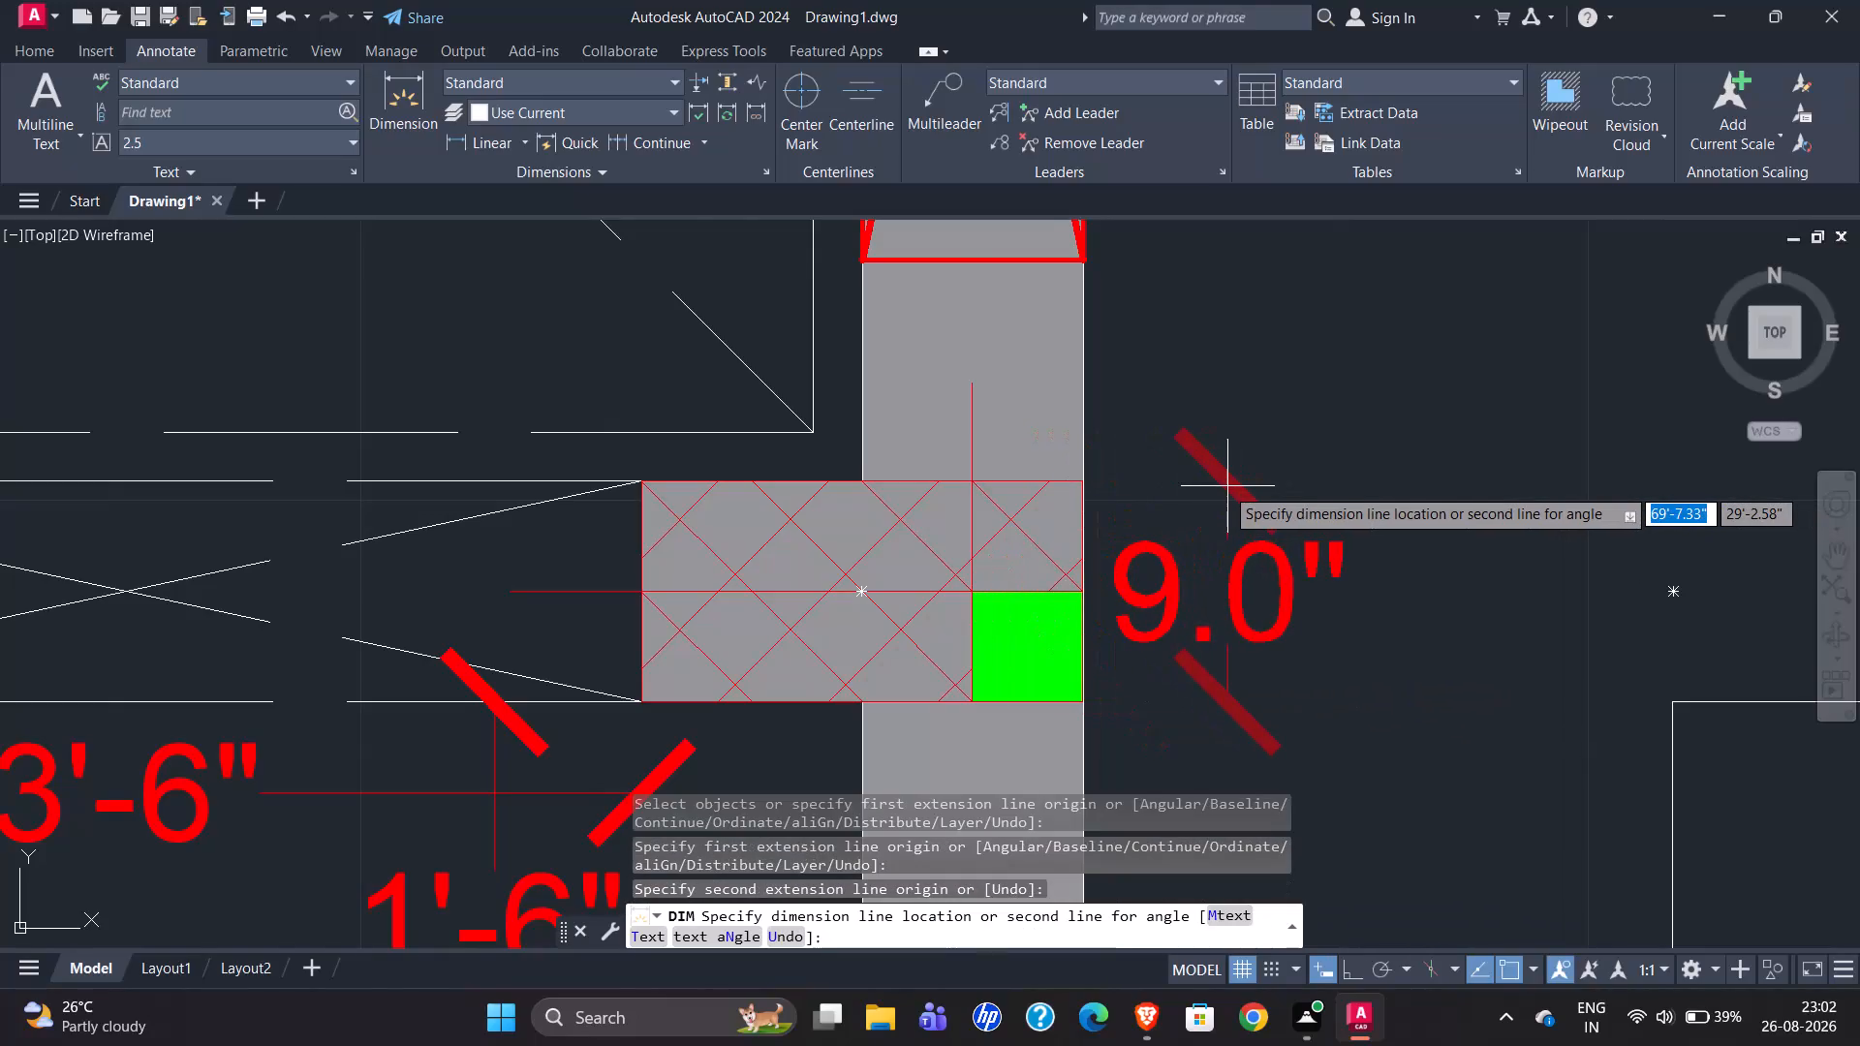
scroll(1224, 486, down, 1)
click(1231, 485)
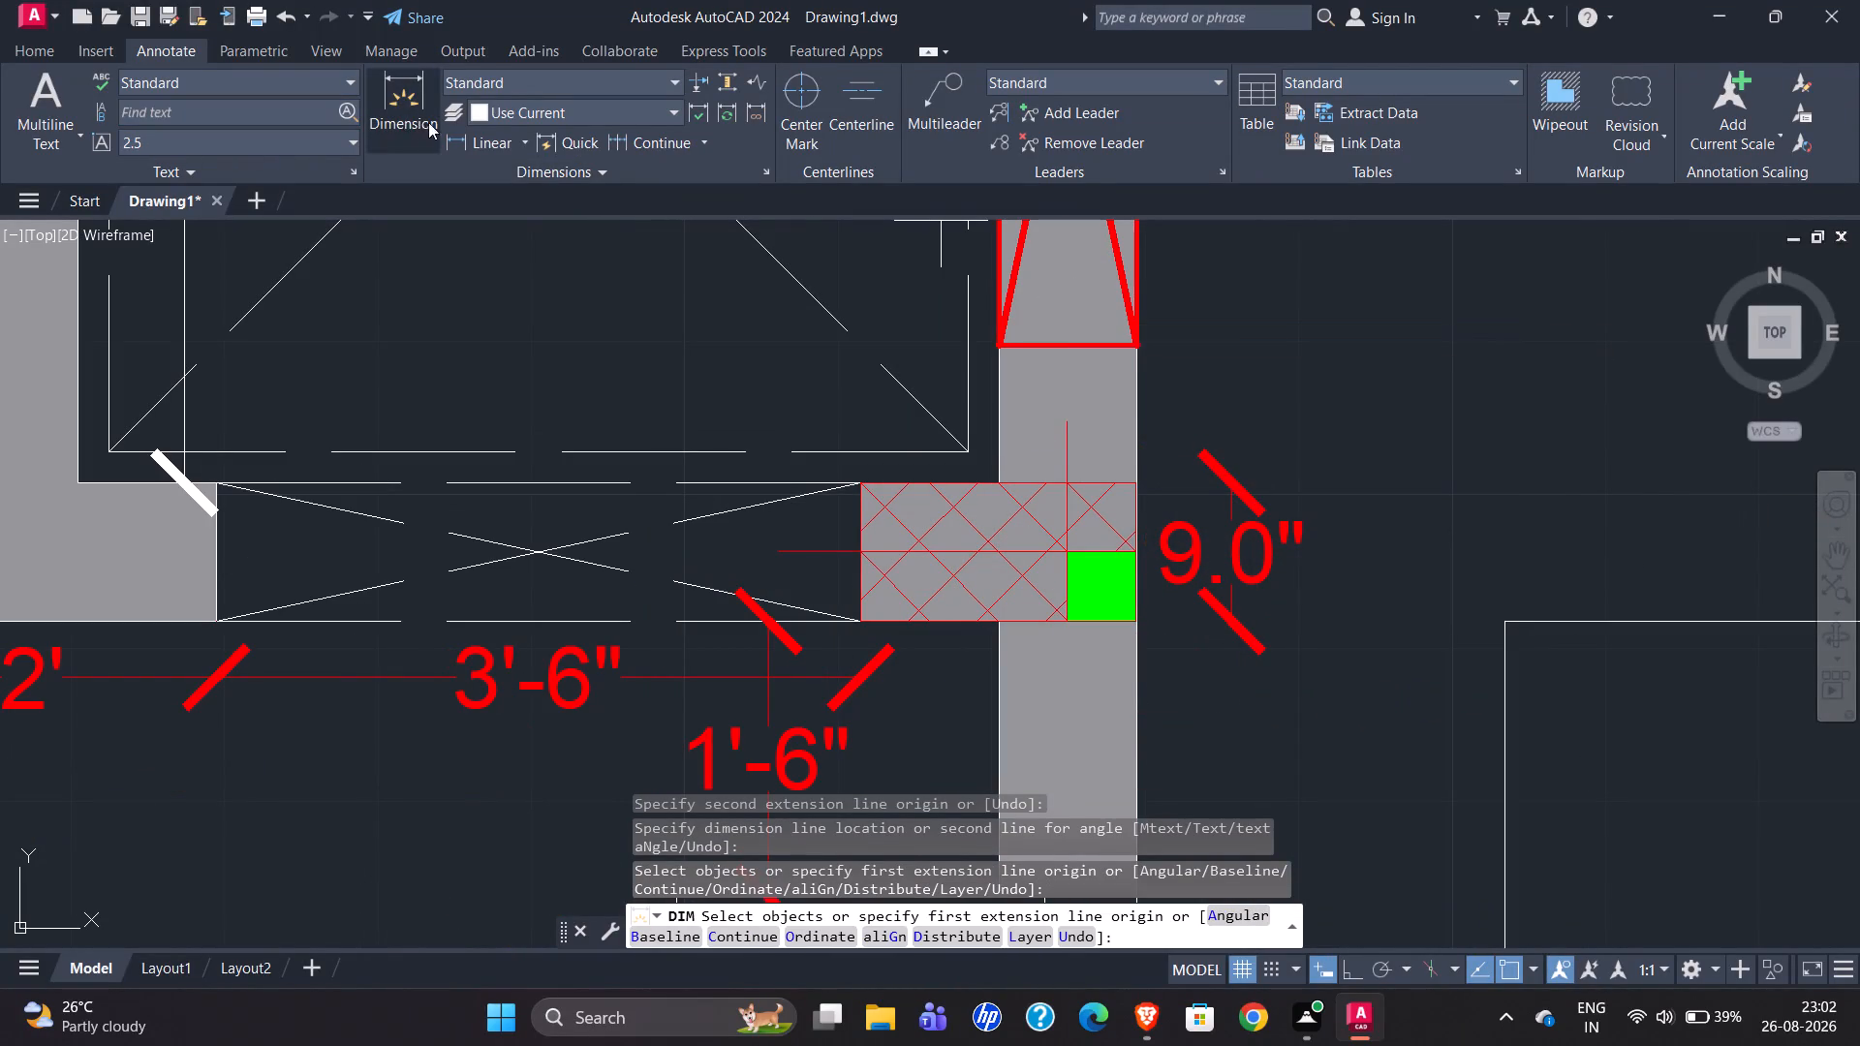
Continue the dimension chain up the lift's outer wall, past the red-framed opening, to the far edge of the upper hatched column.
click(662, 154)
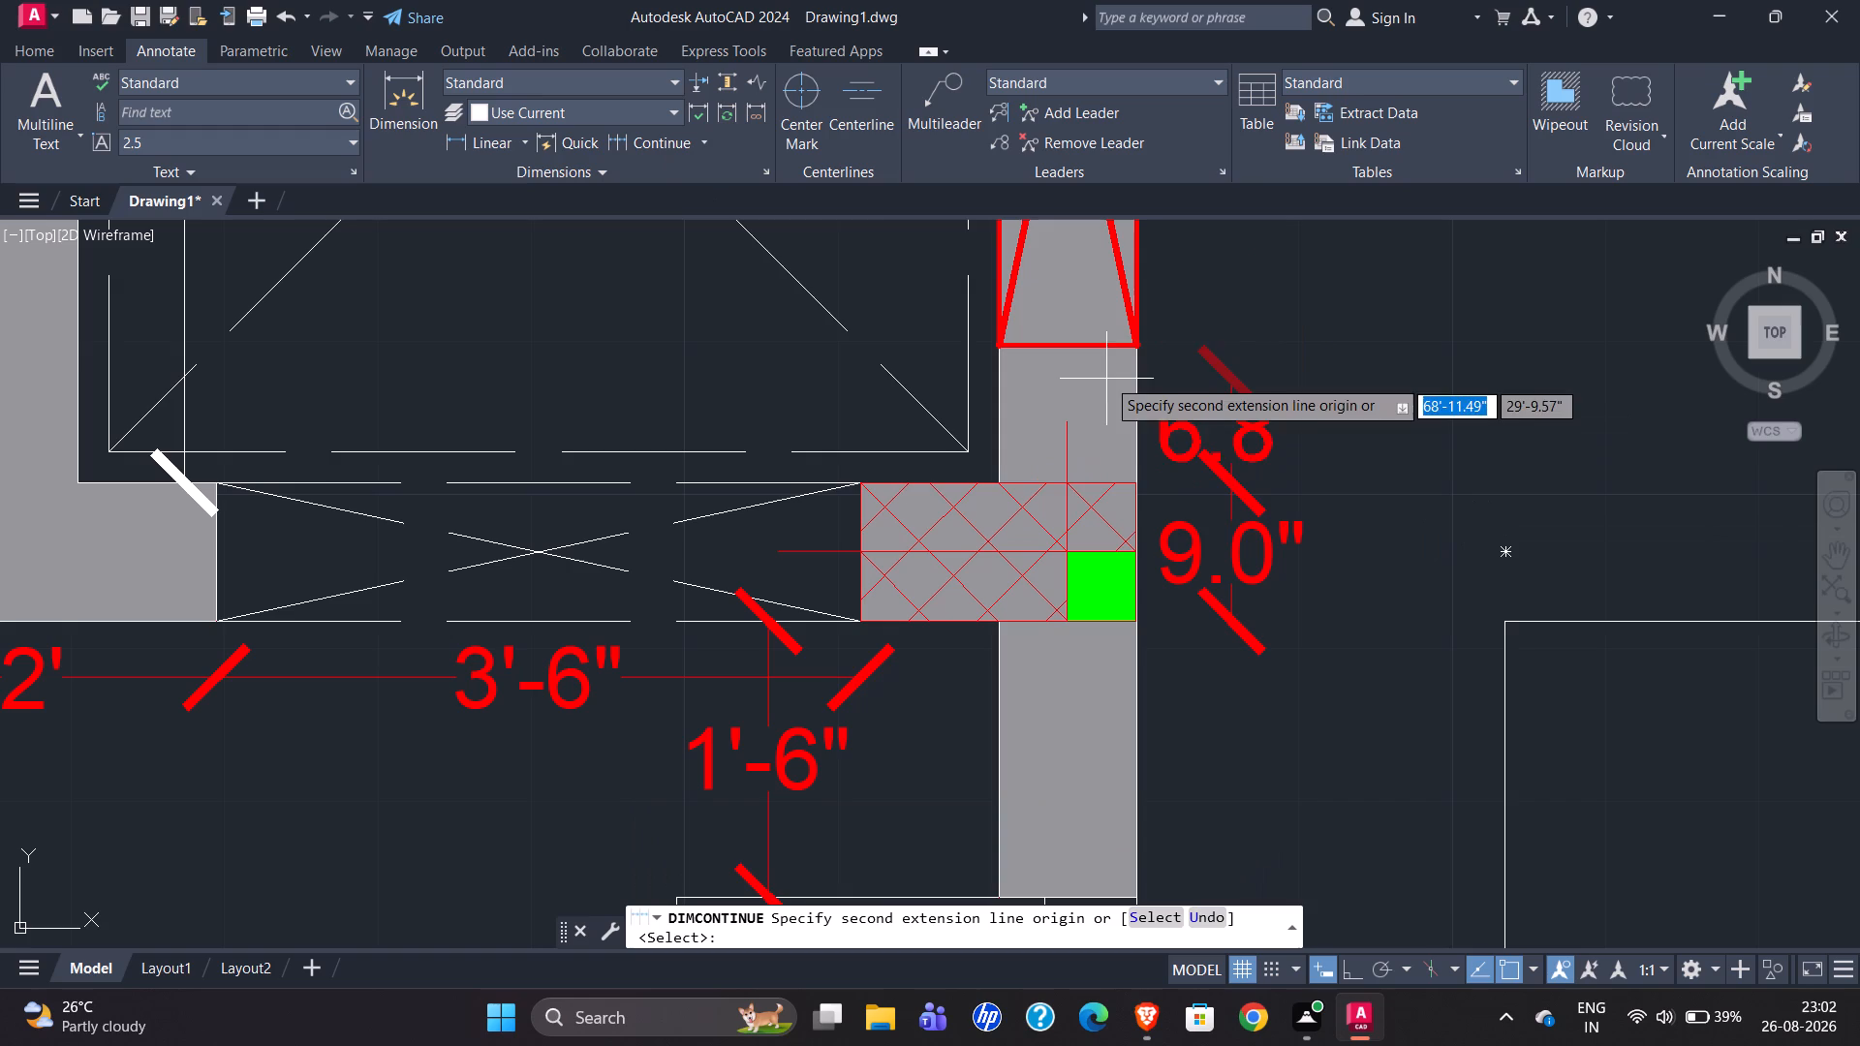
click(1135, 344)
scroll(1078, 557, down, 2)
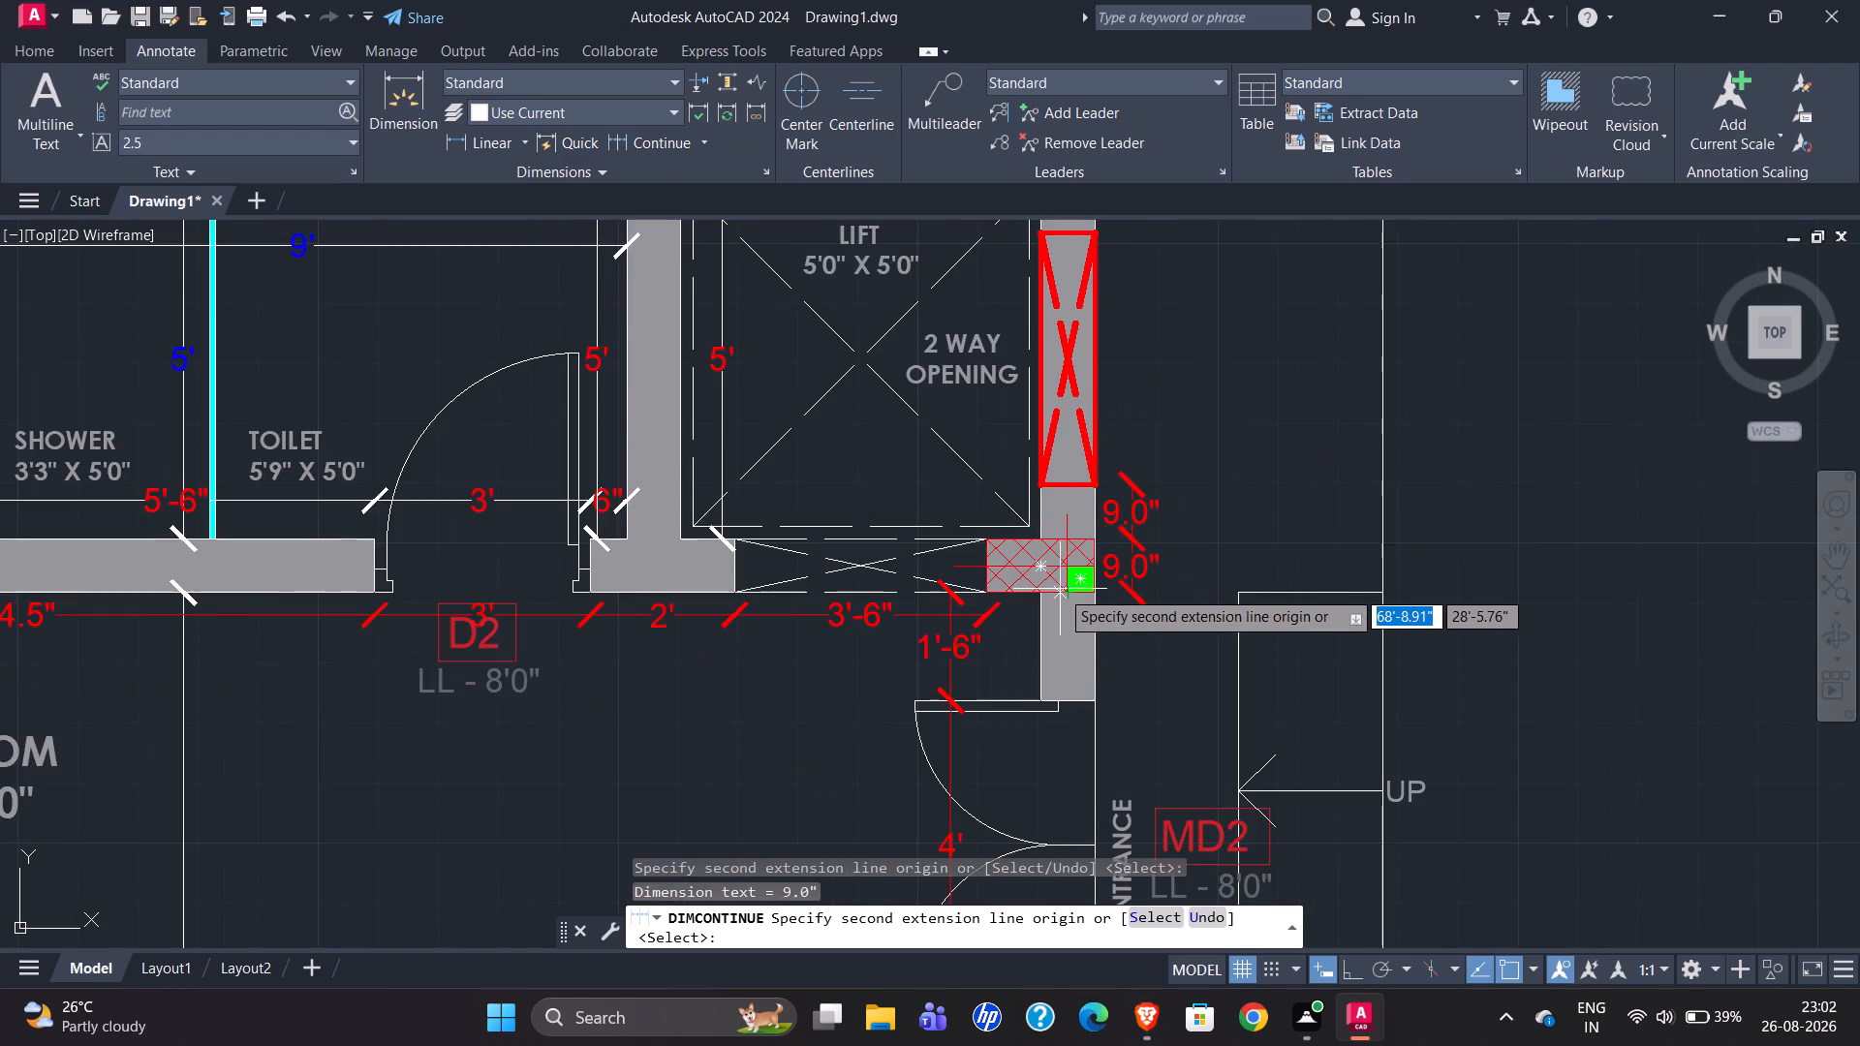
scroll(1069, 581, down, 1)
click(1088, 358)
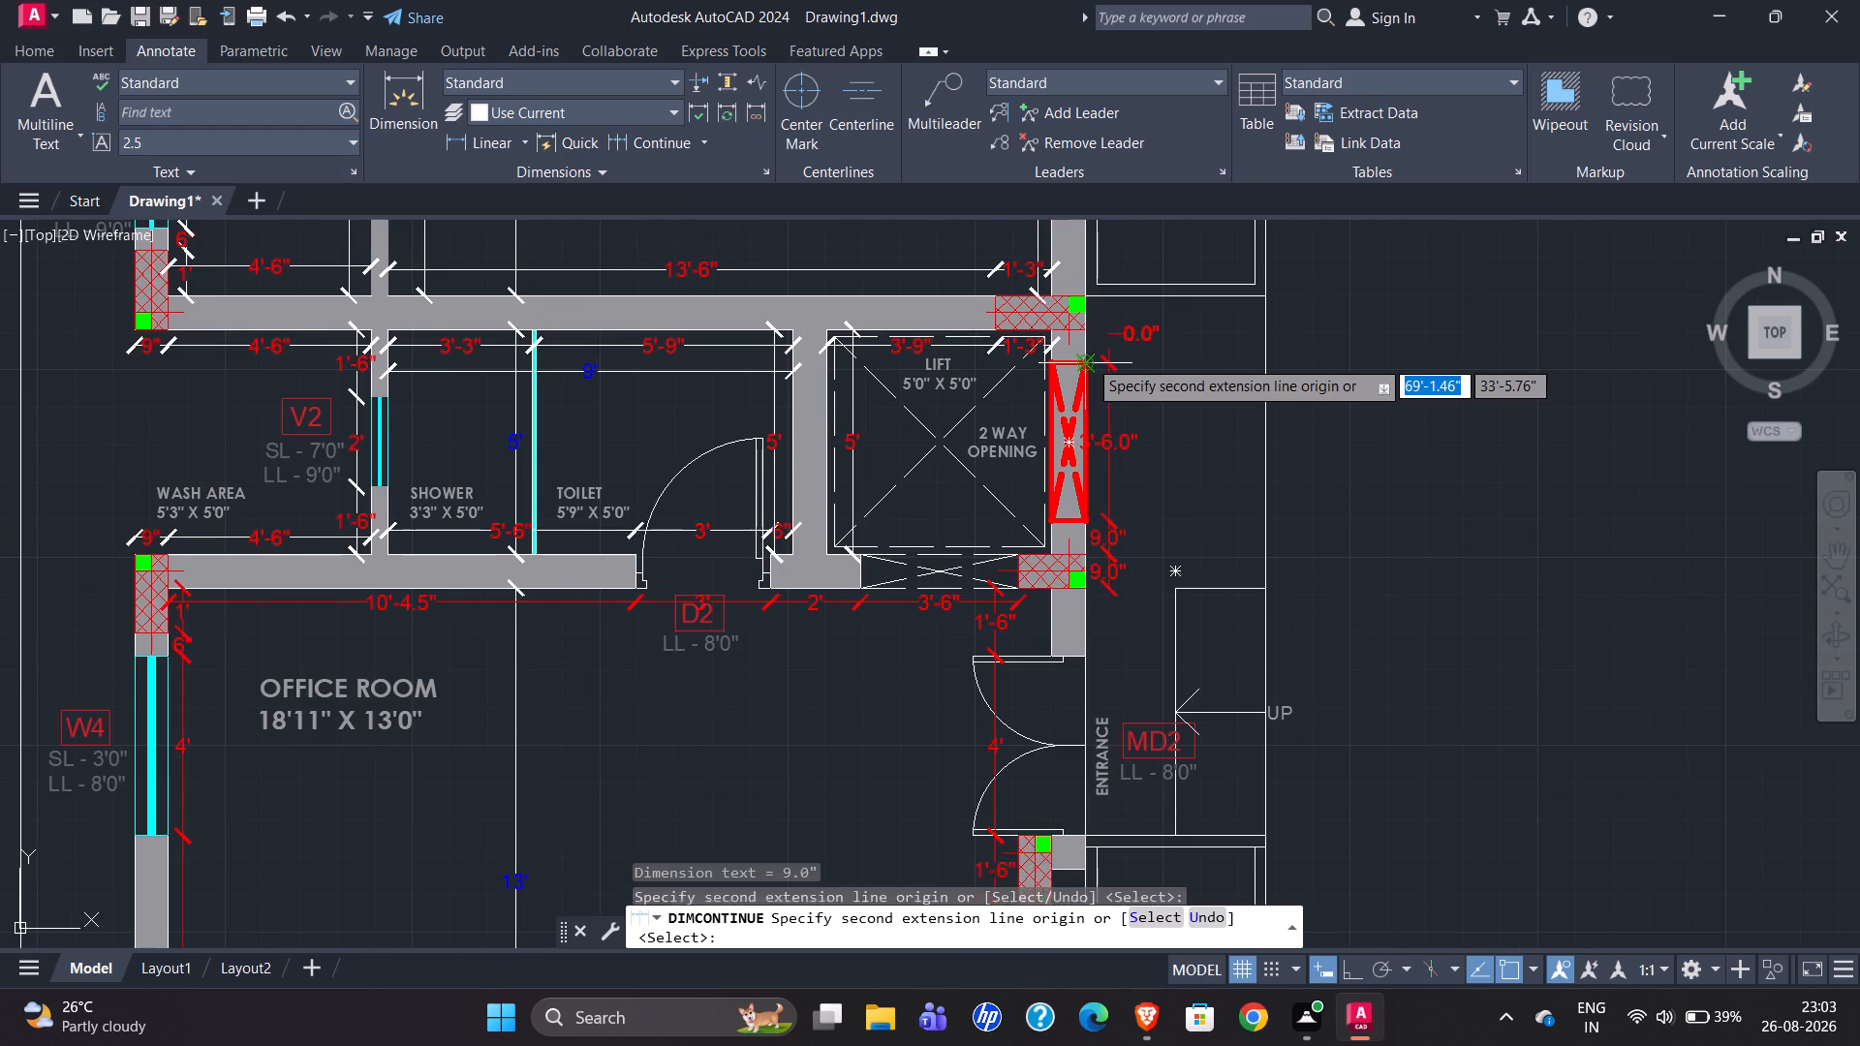
scroll(1089, 327, up, 3)
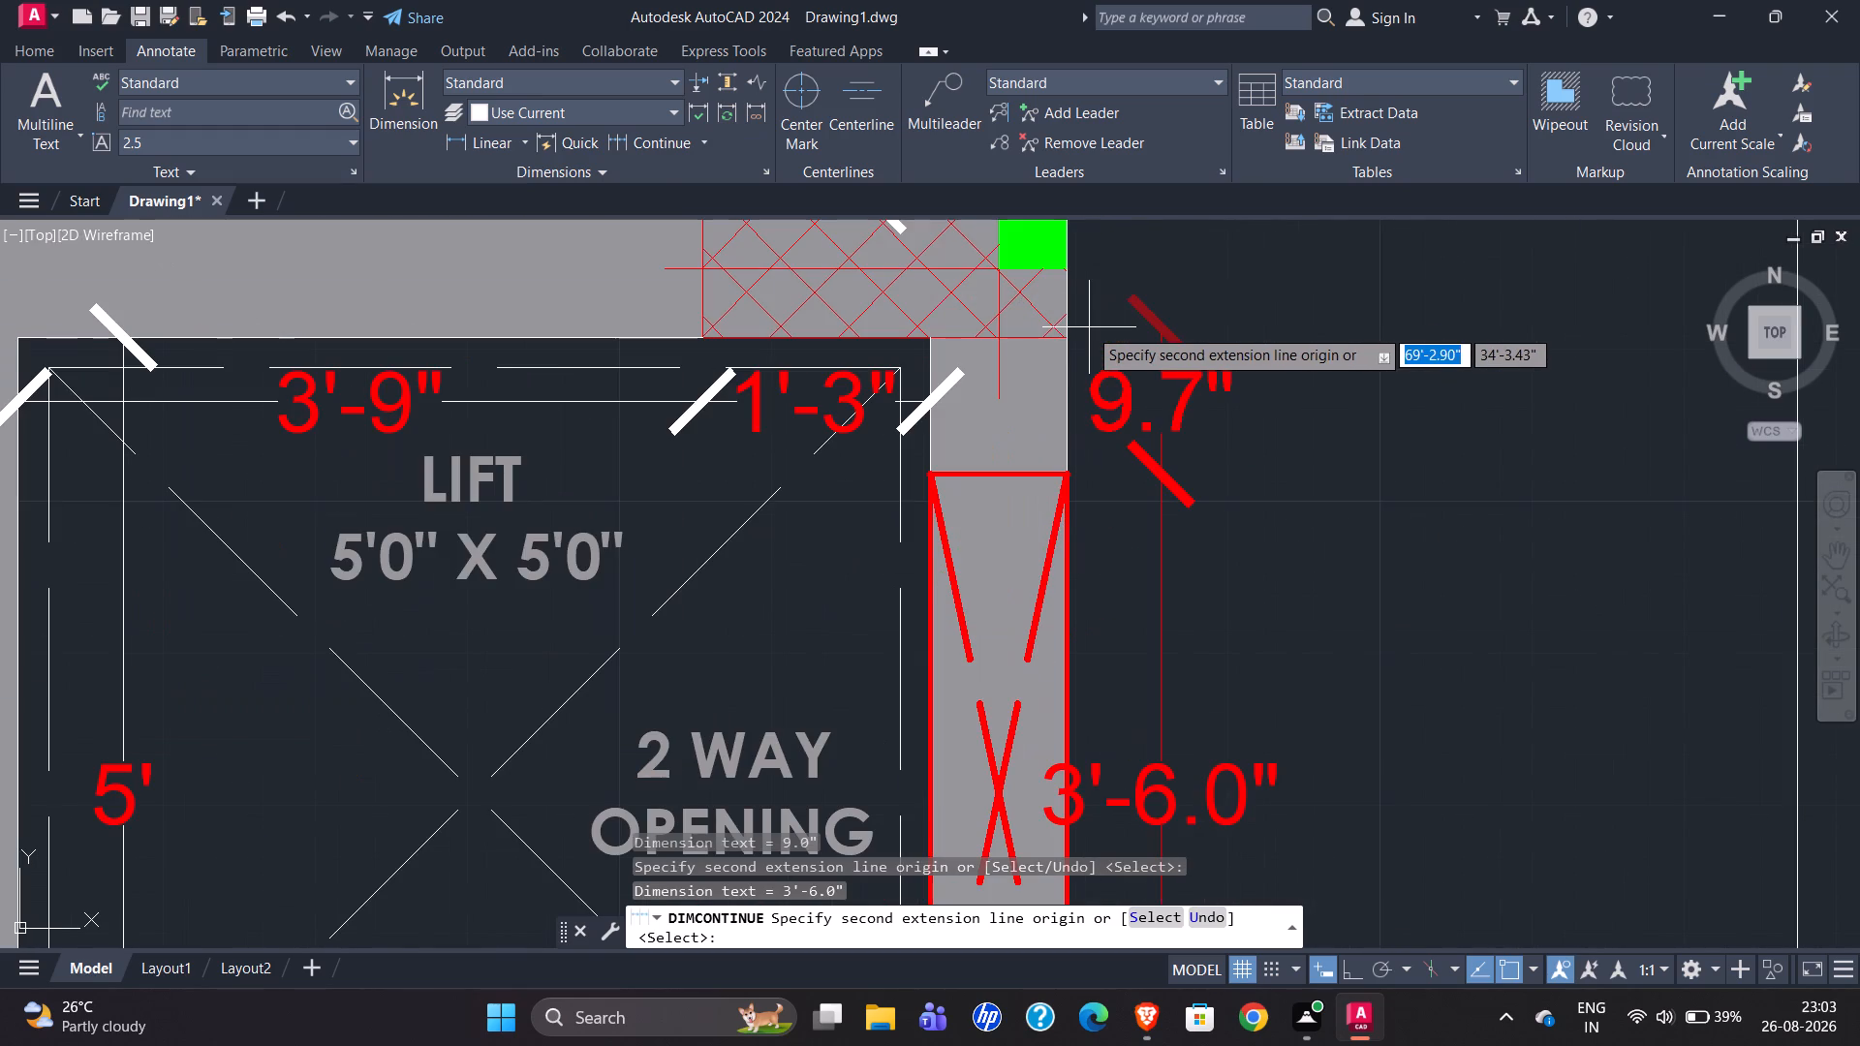
click(1066, 339)
scroll(1066, 436, down, 1)
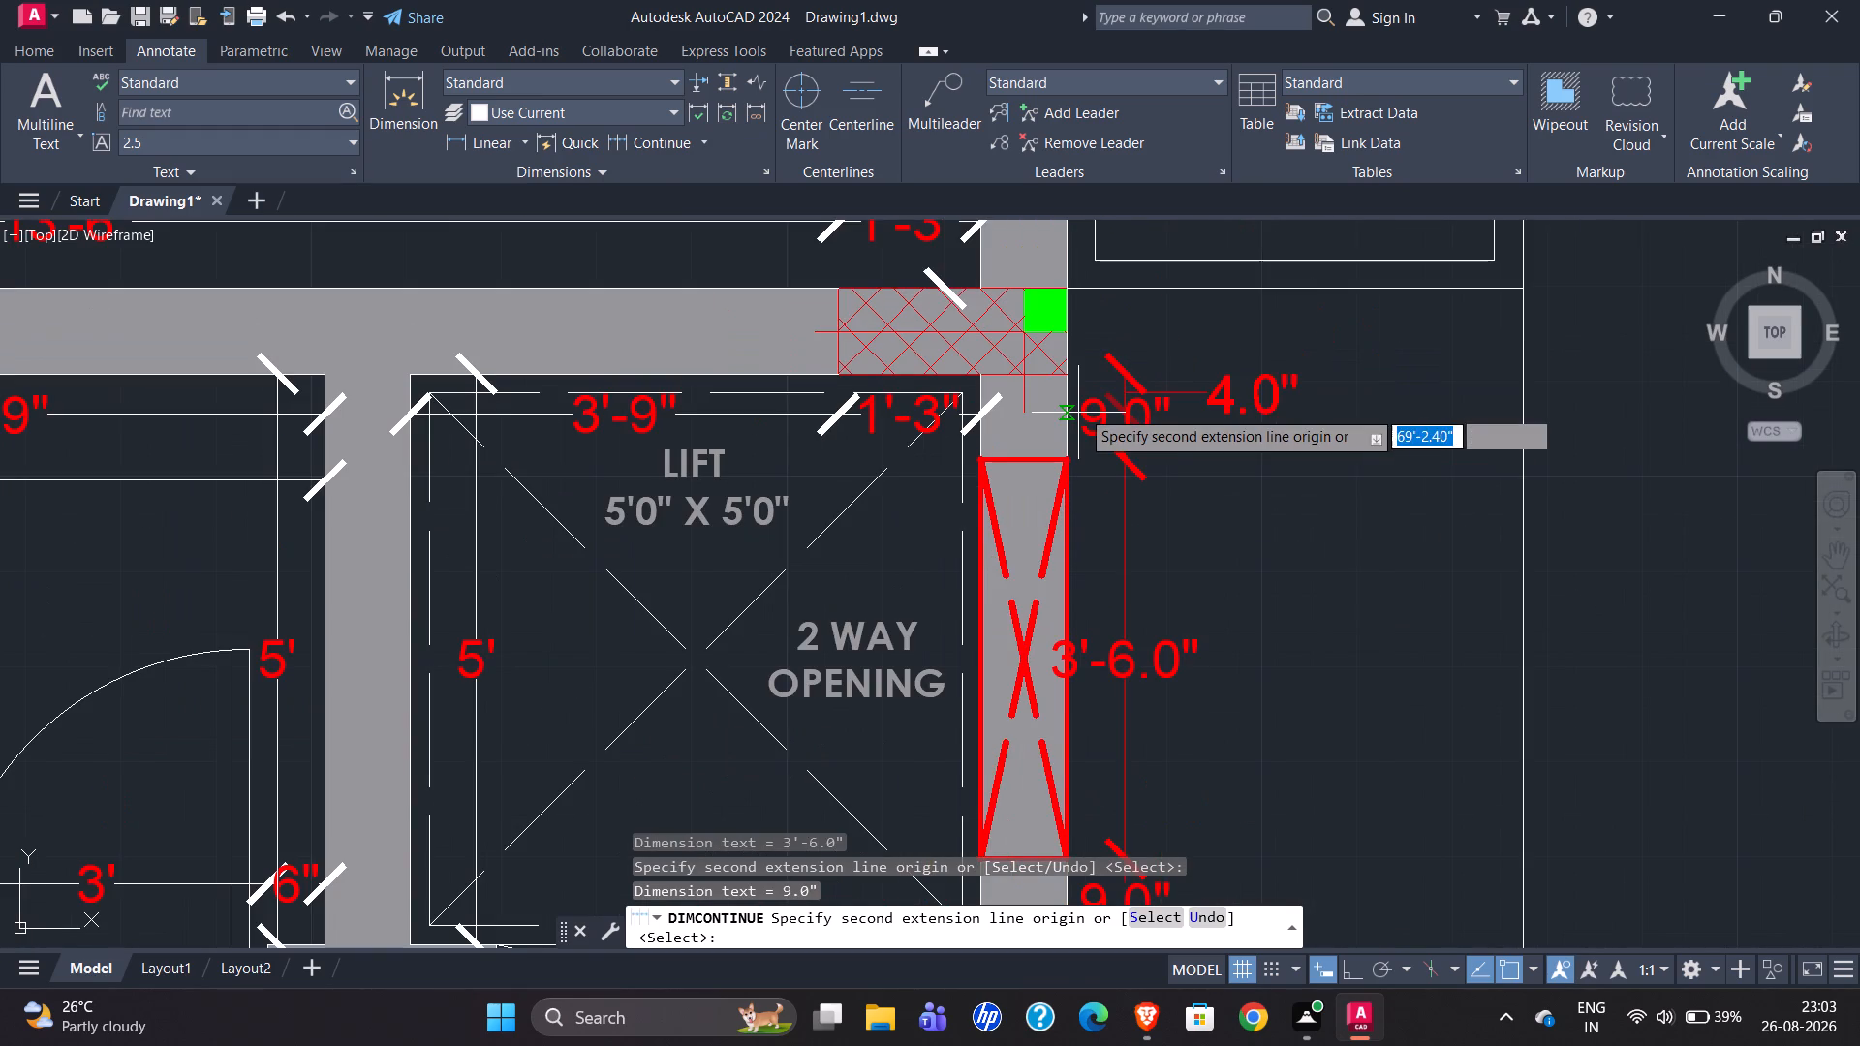
click(1072, 286)
key(Escape)
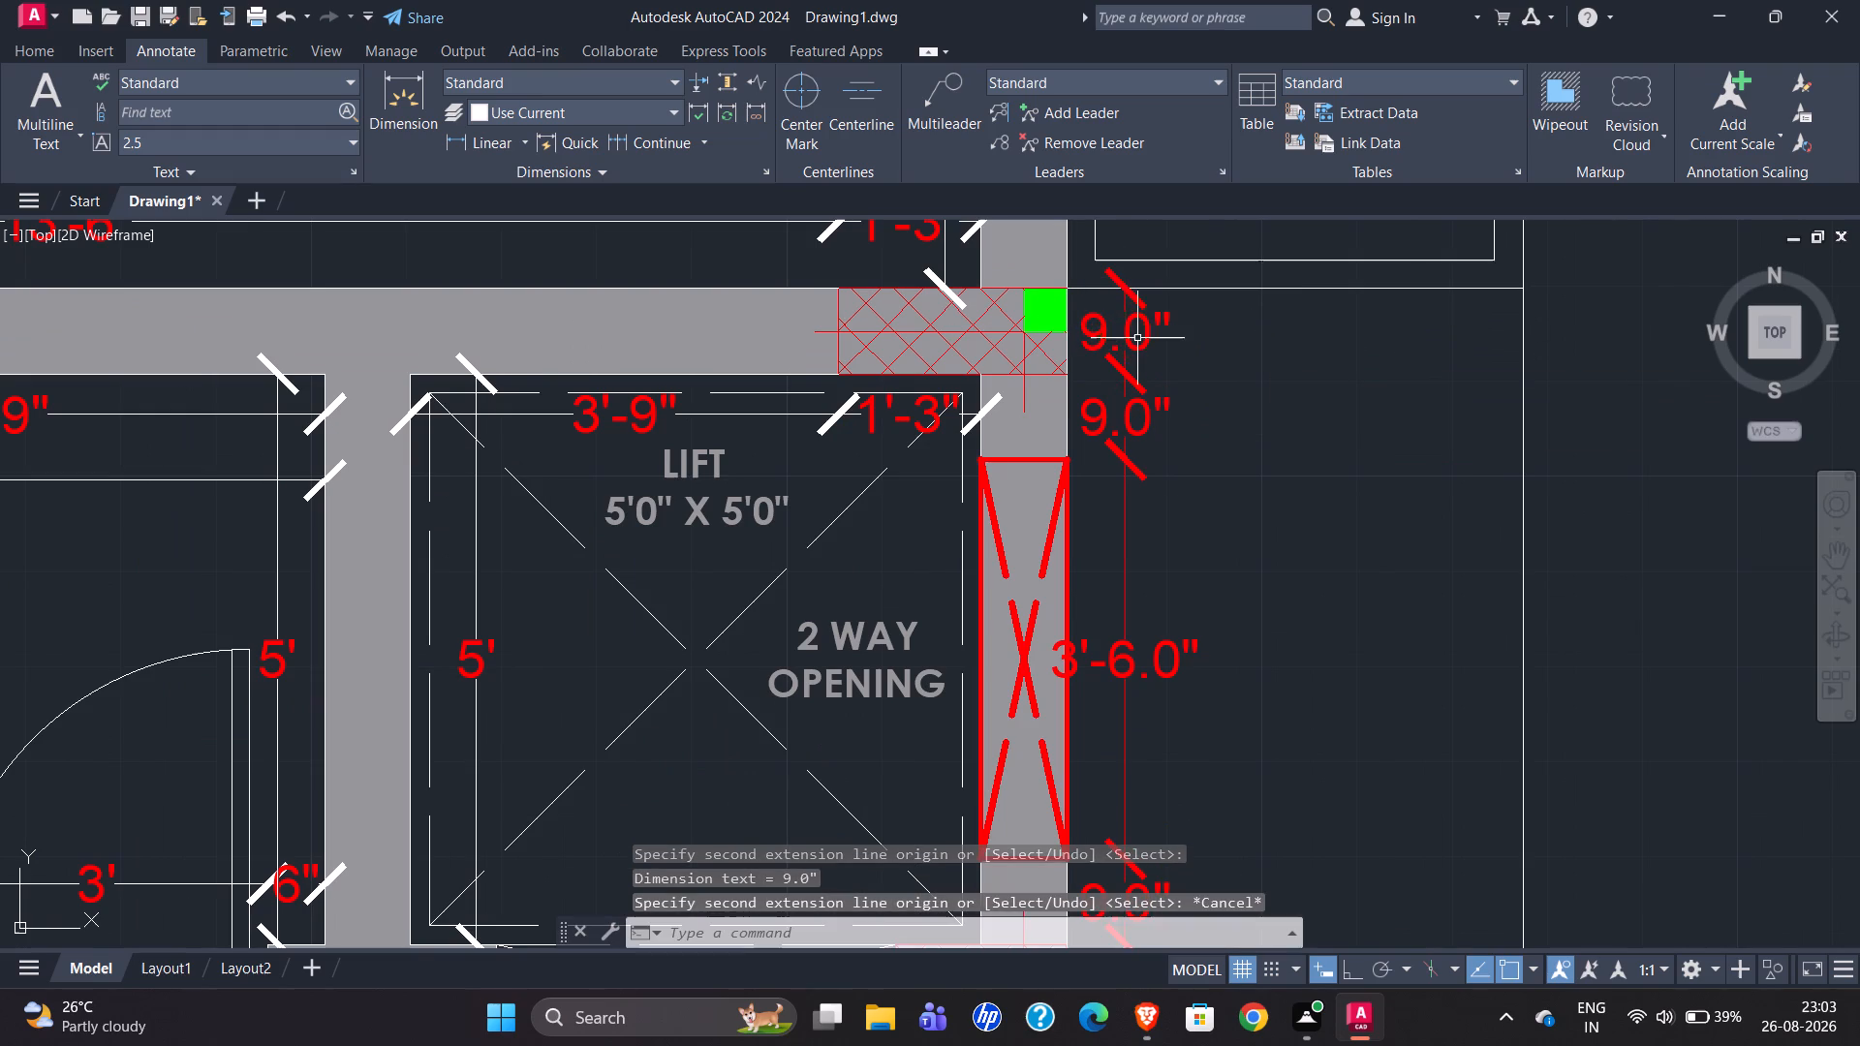
Set the primary units precision of the five new dimensions beside the lift wall to 0'-0".
click(1125, 329)
click(1132, 402)
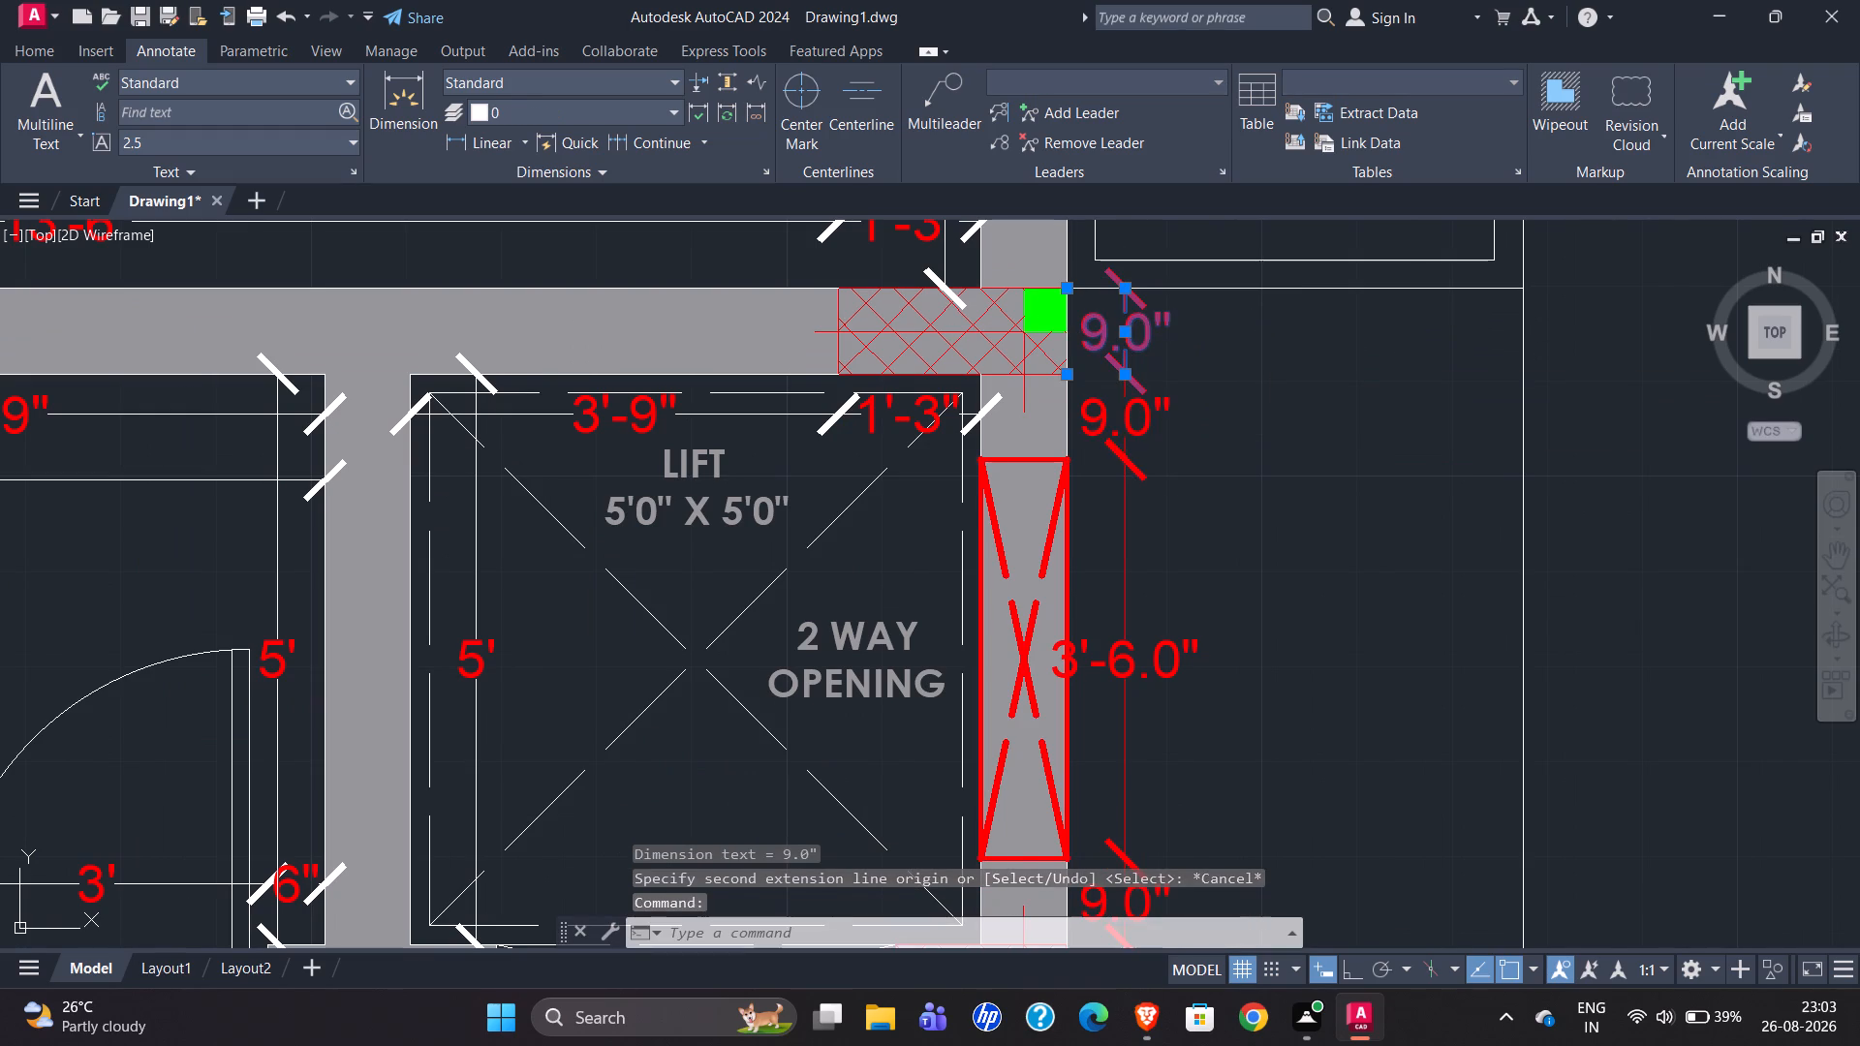
click(1162, 663)
scroll(1129, 455, down, 2)
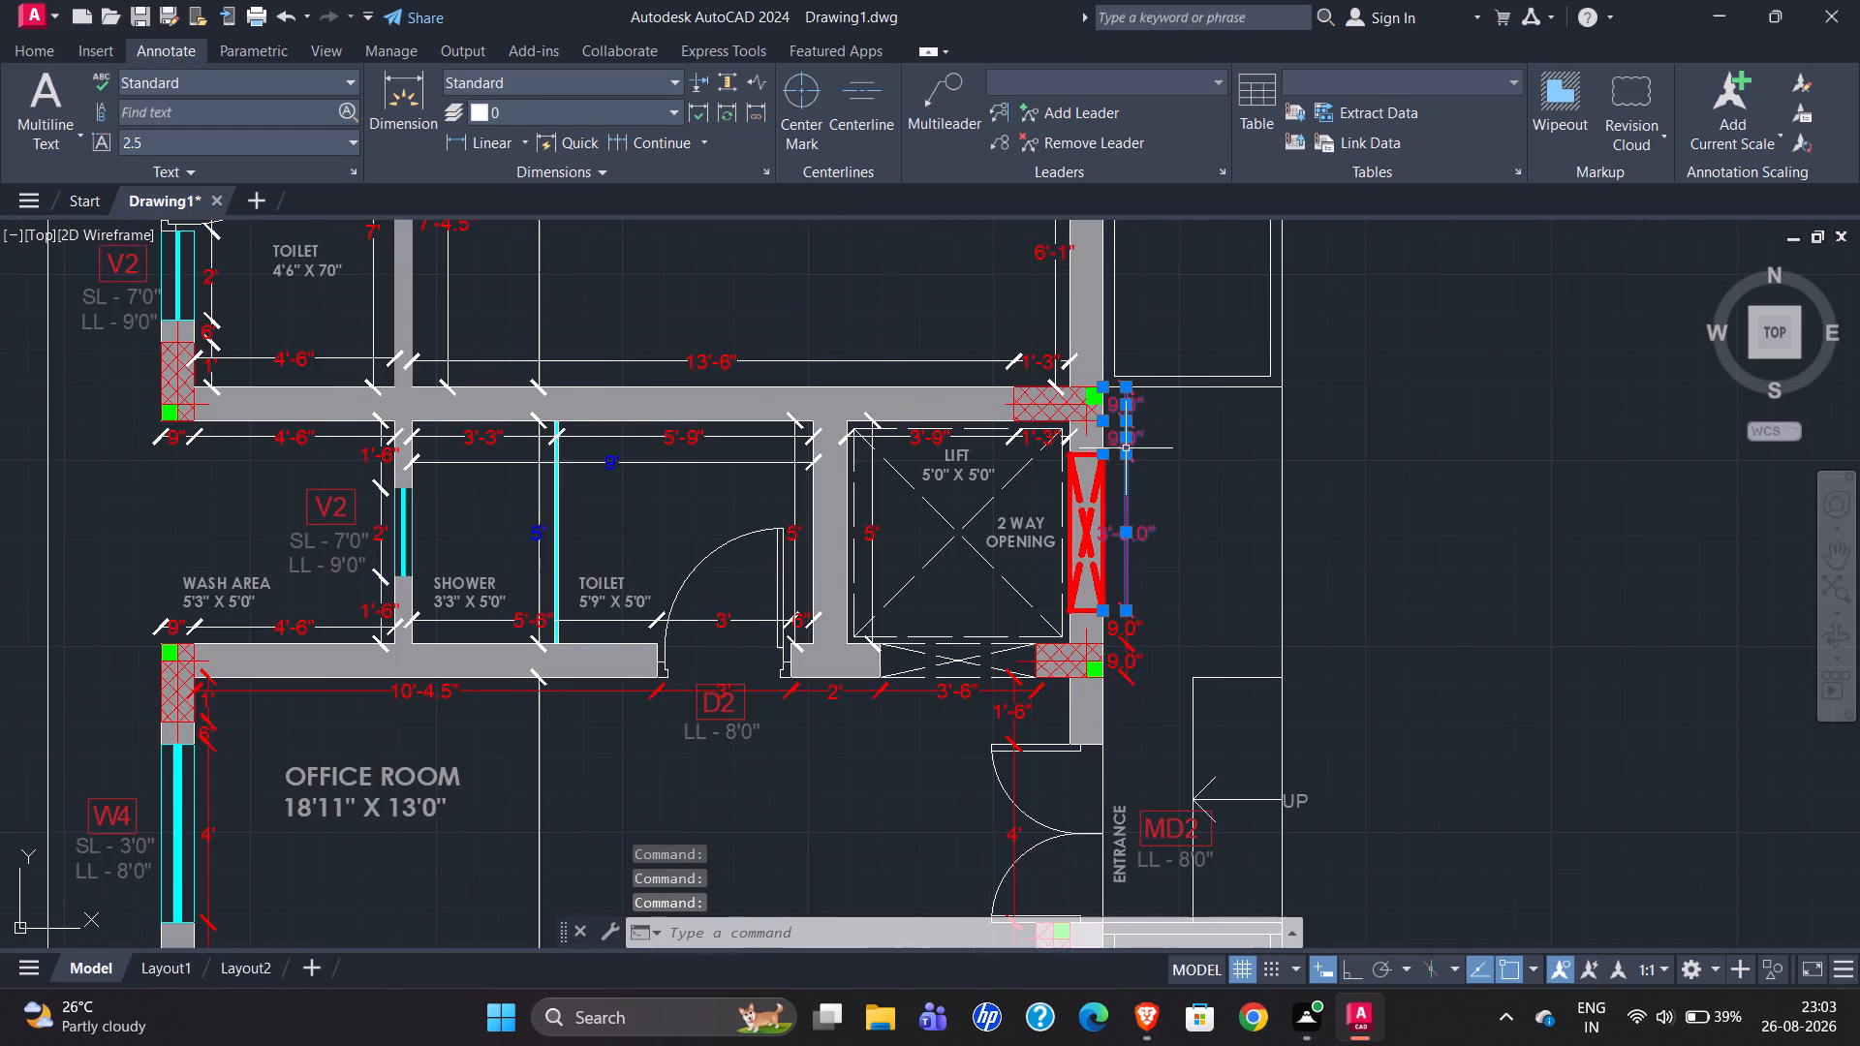
scroll(1136, 700, up, 3)
click(1090, 558)
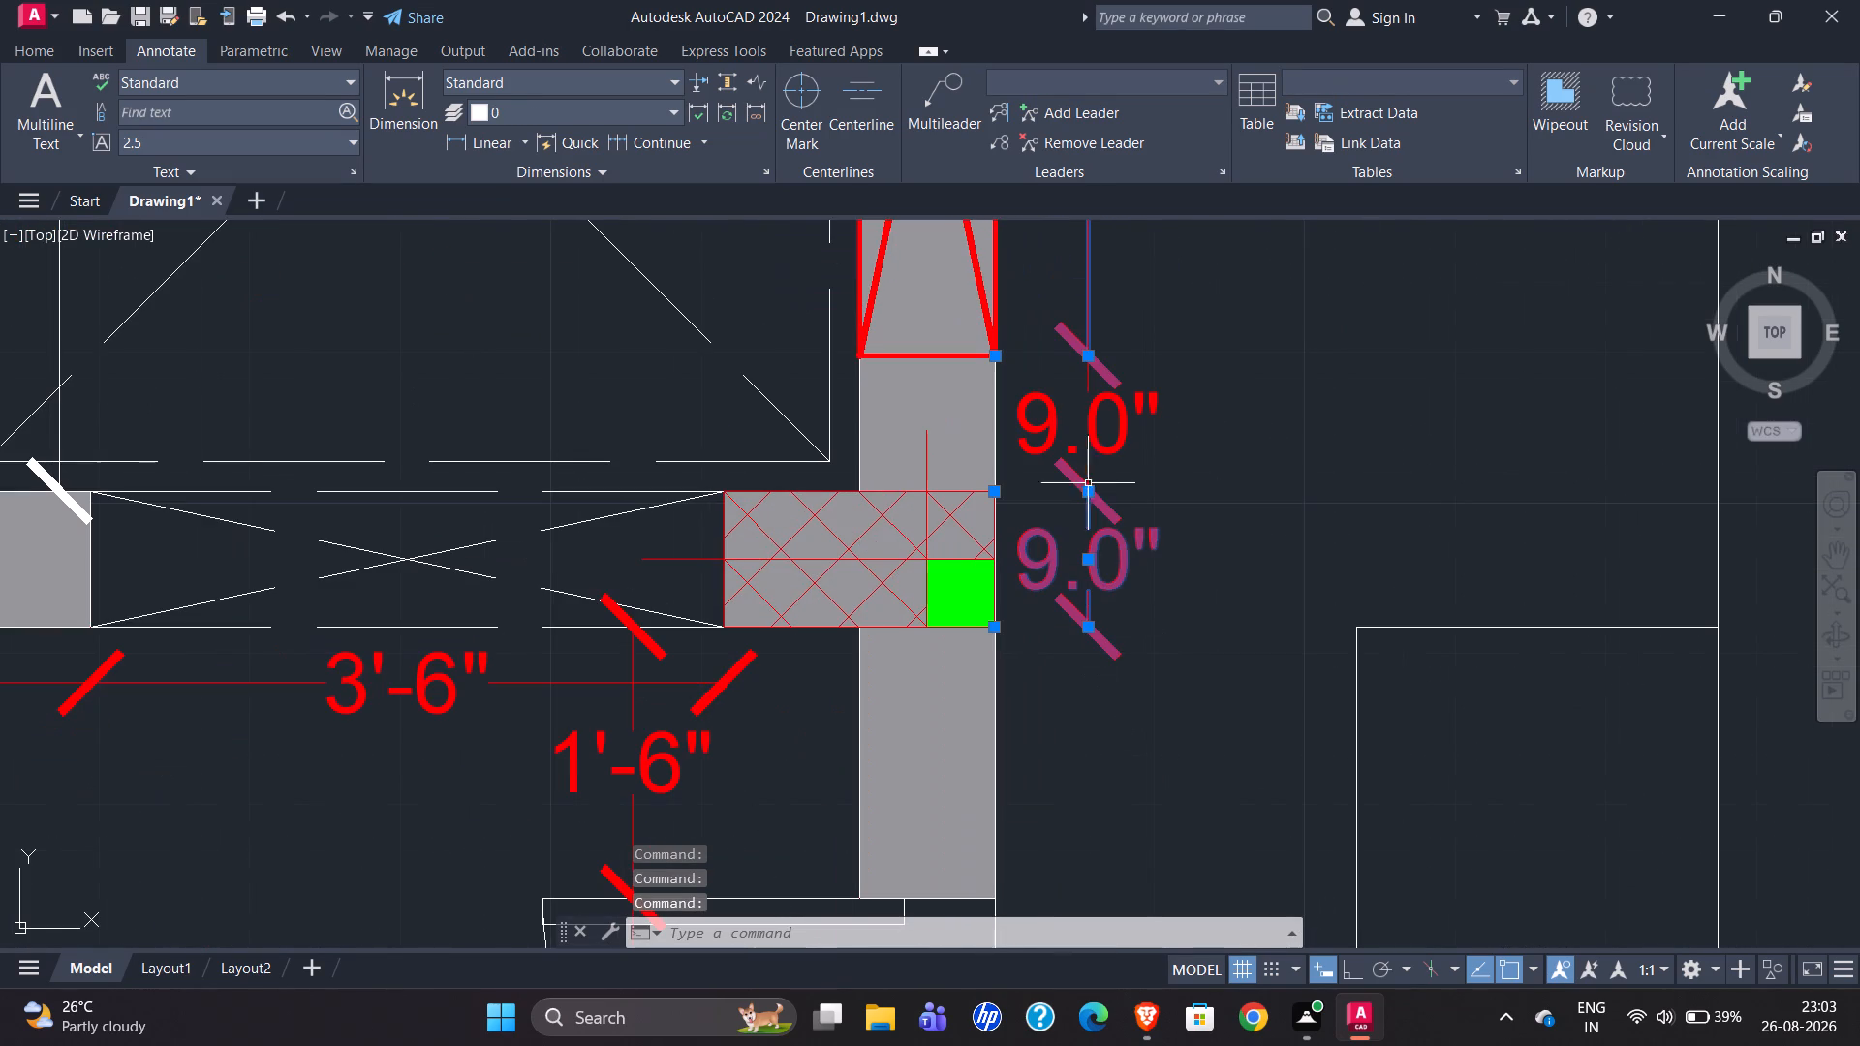
click(1092, 433)
key(ctrl+1)
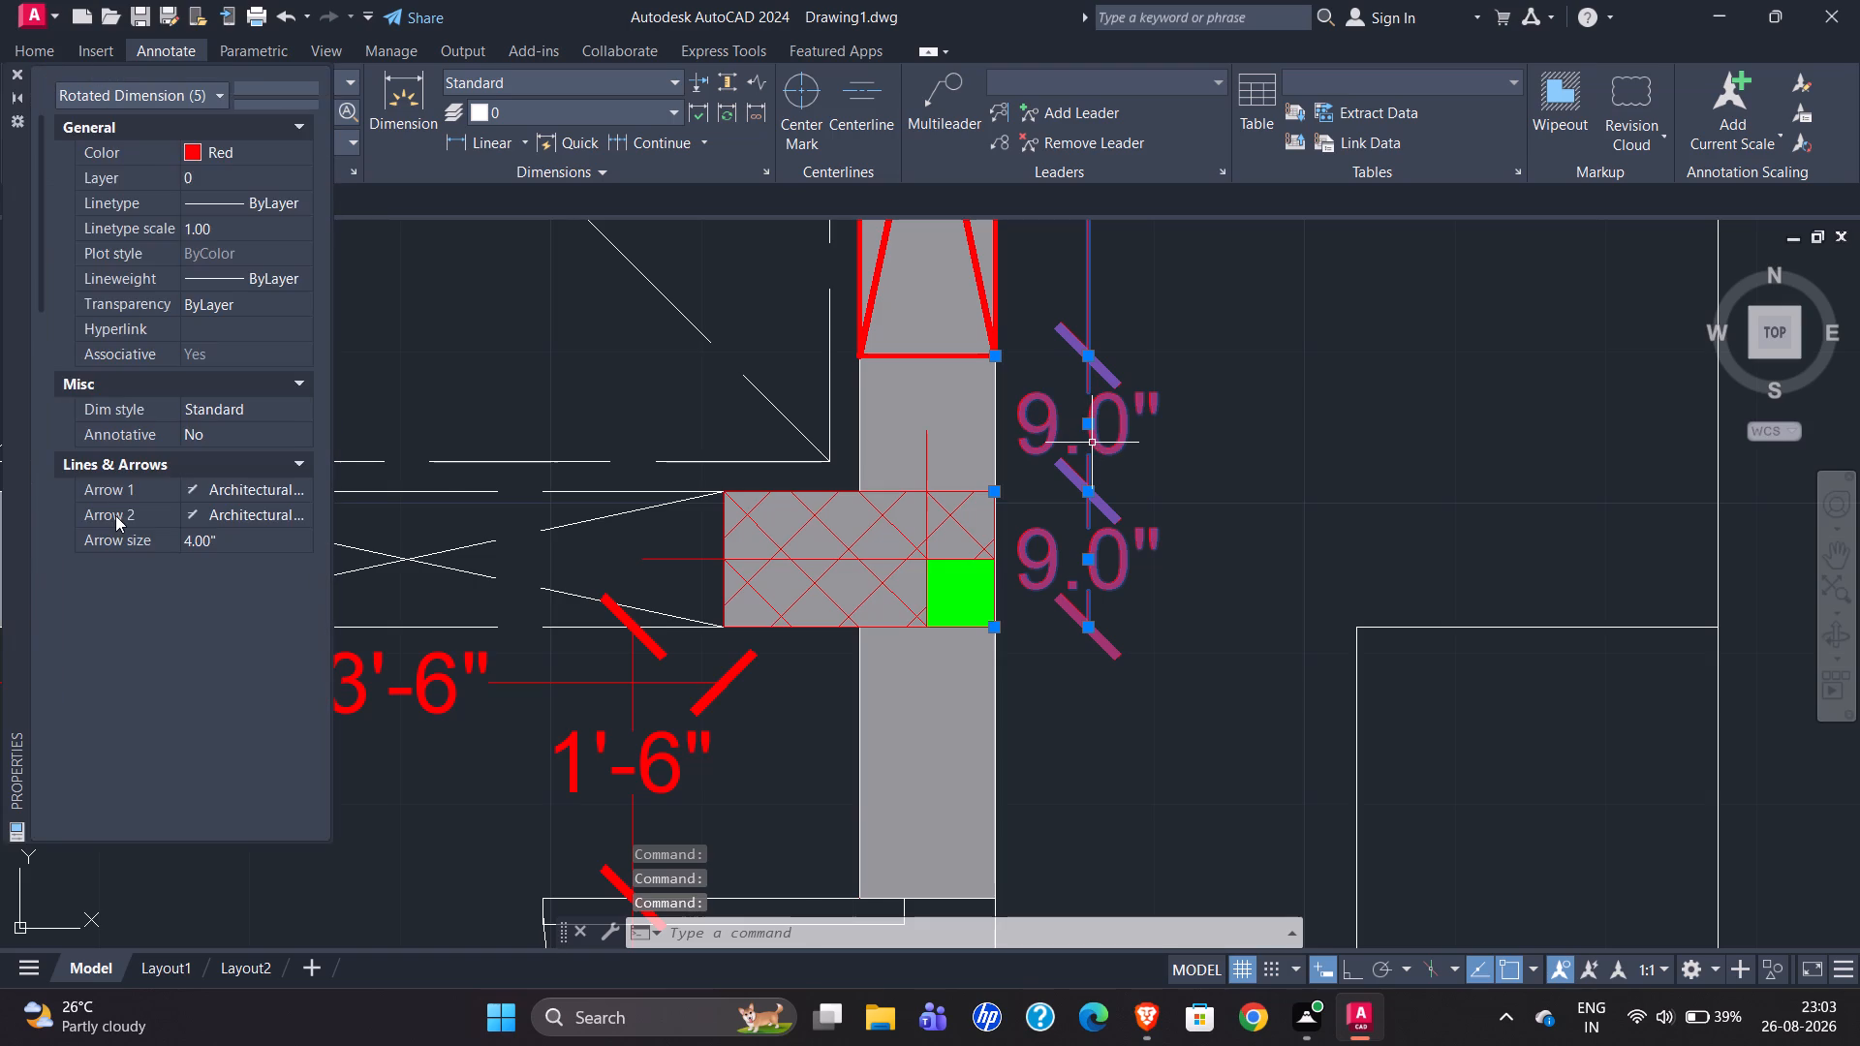
scroll(162, 558, down, 9)
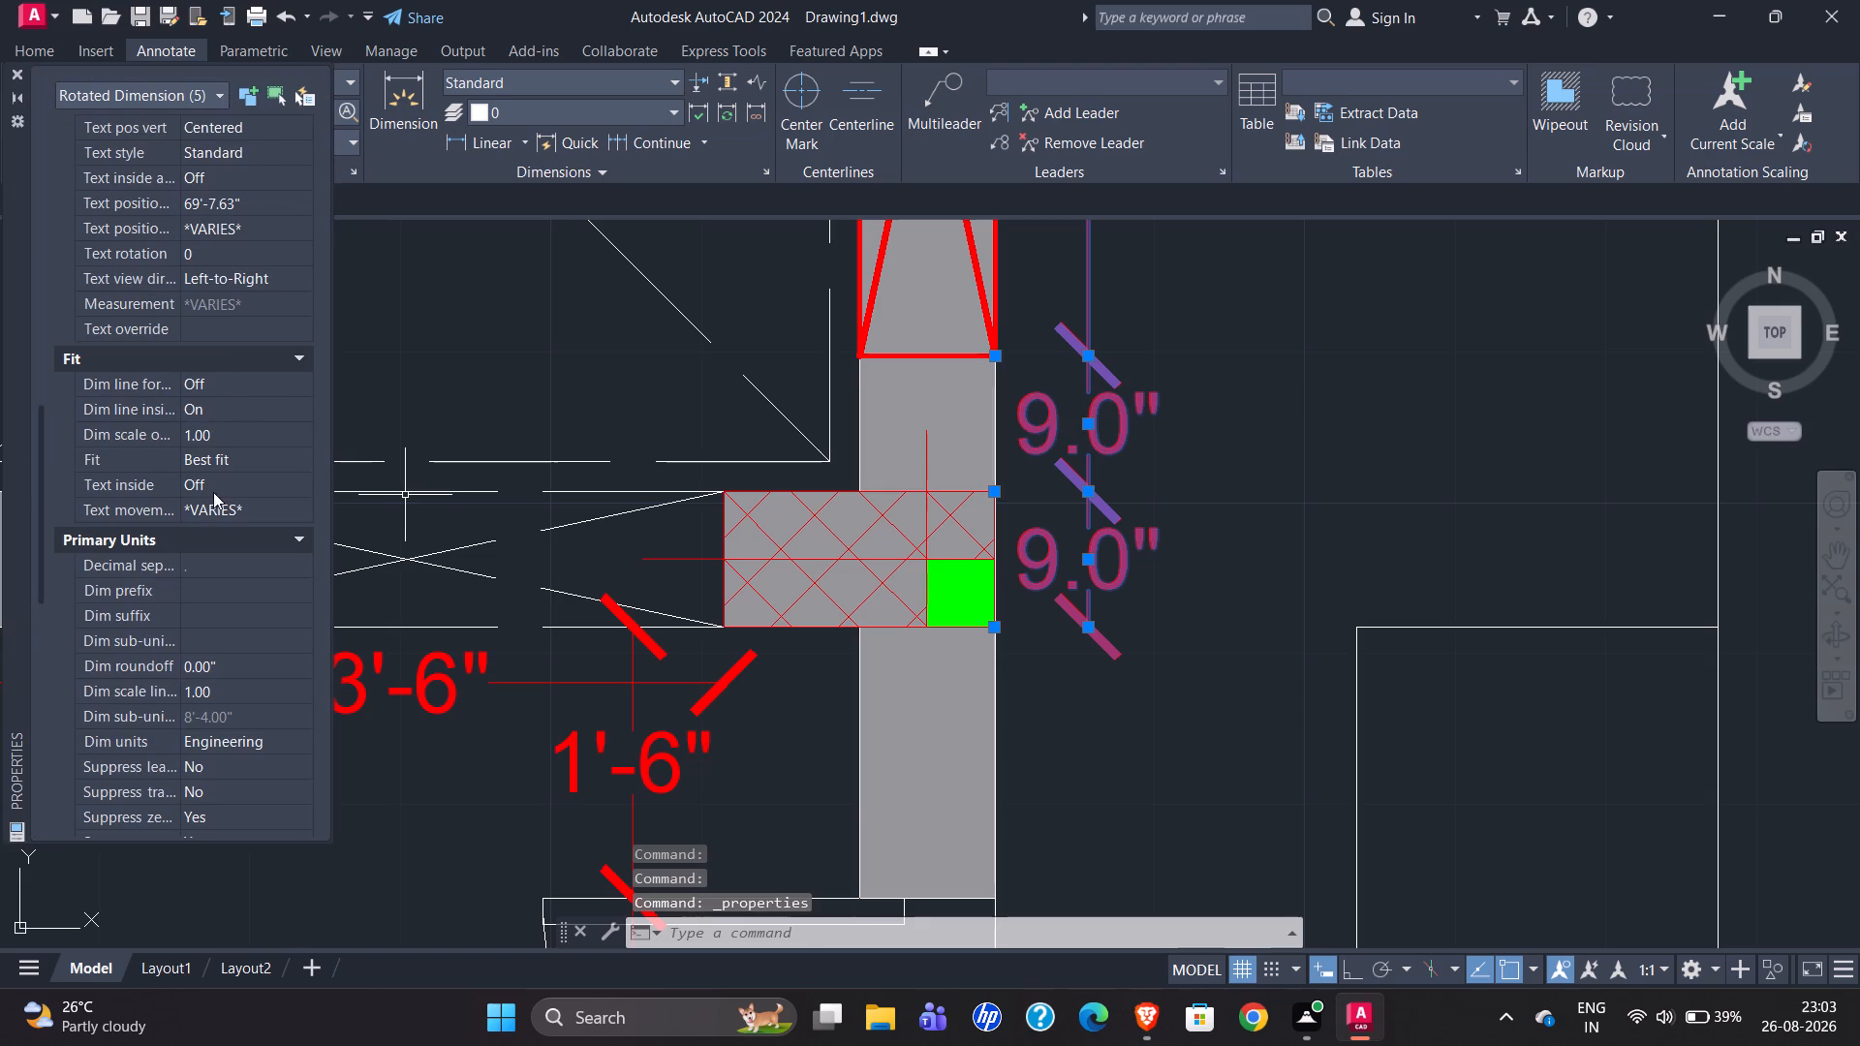
scroll(225, 493, up, 1)
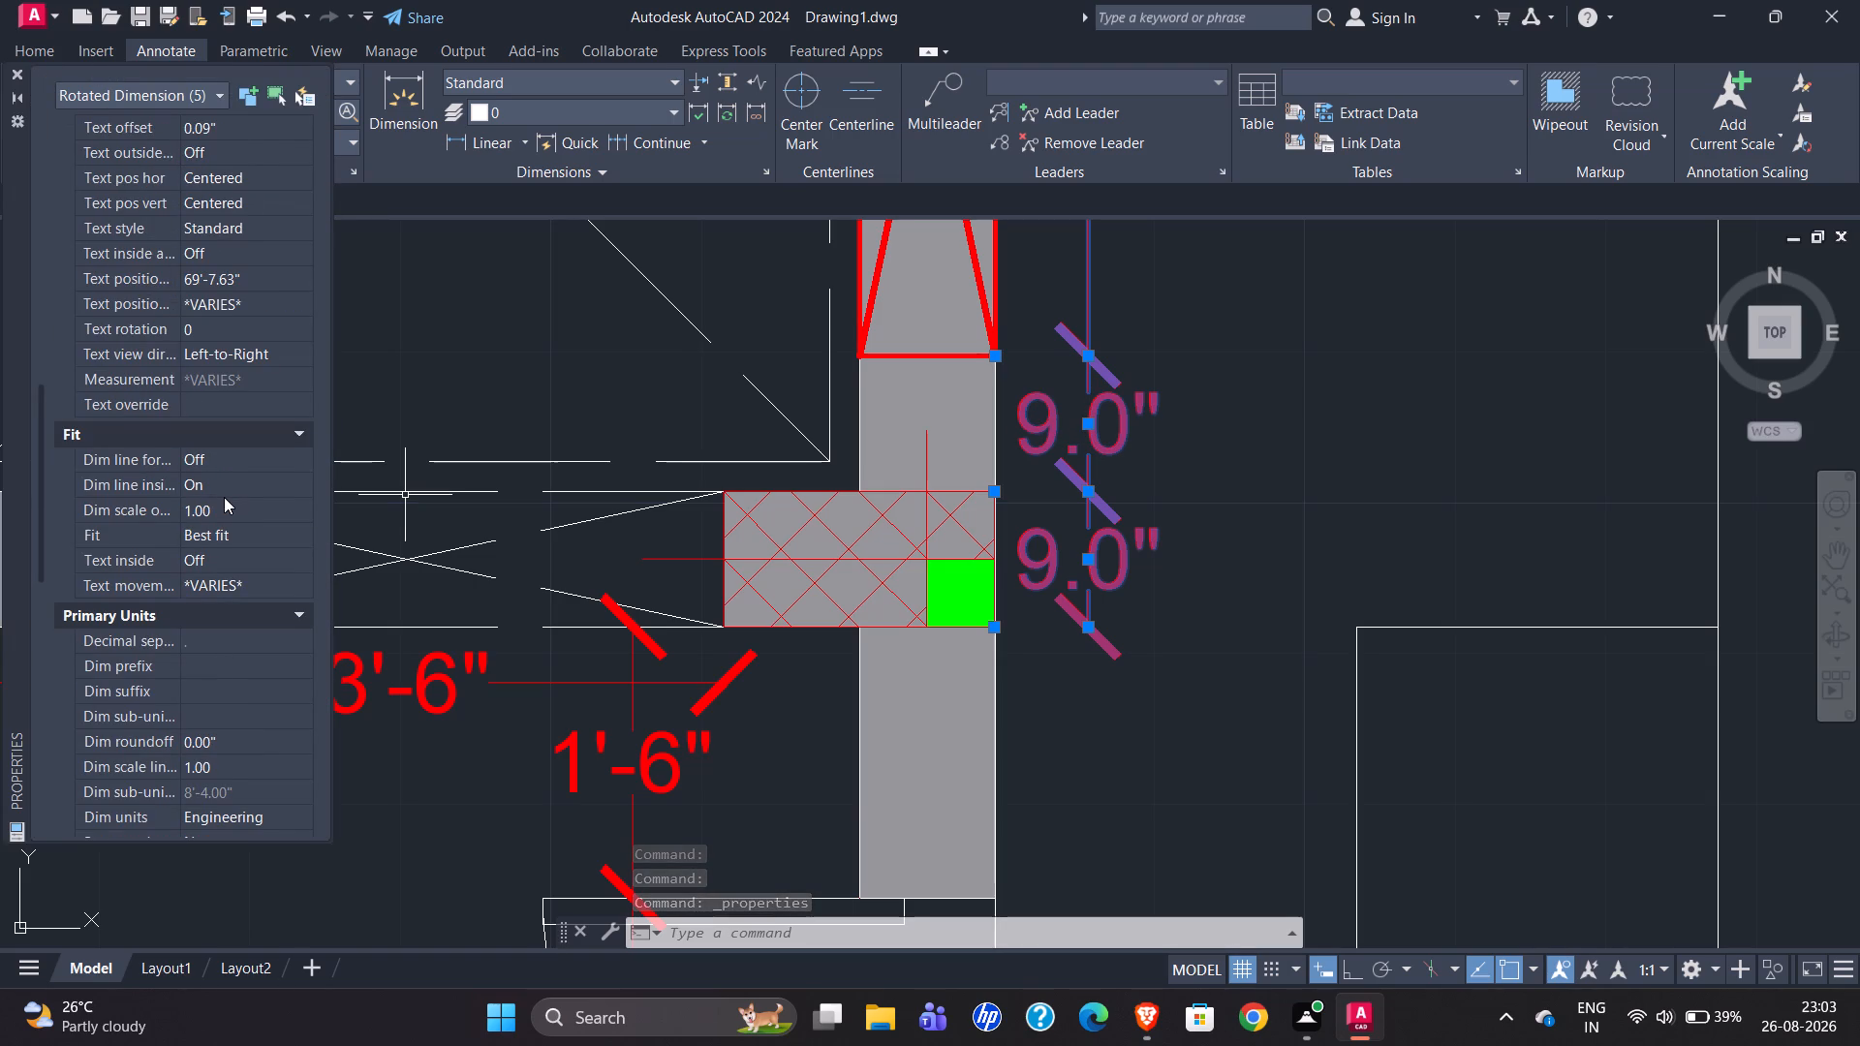
scroll(224, 497, down, 3)
double_click(190, 630)
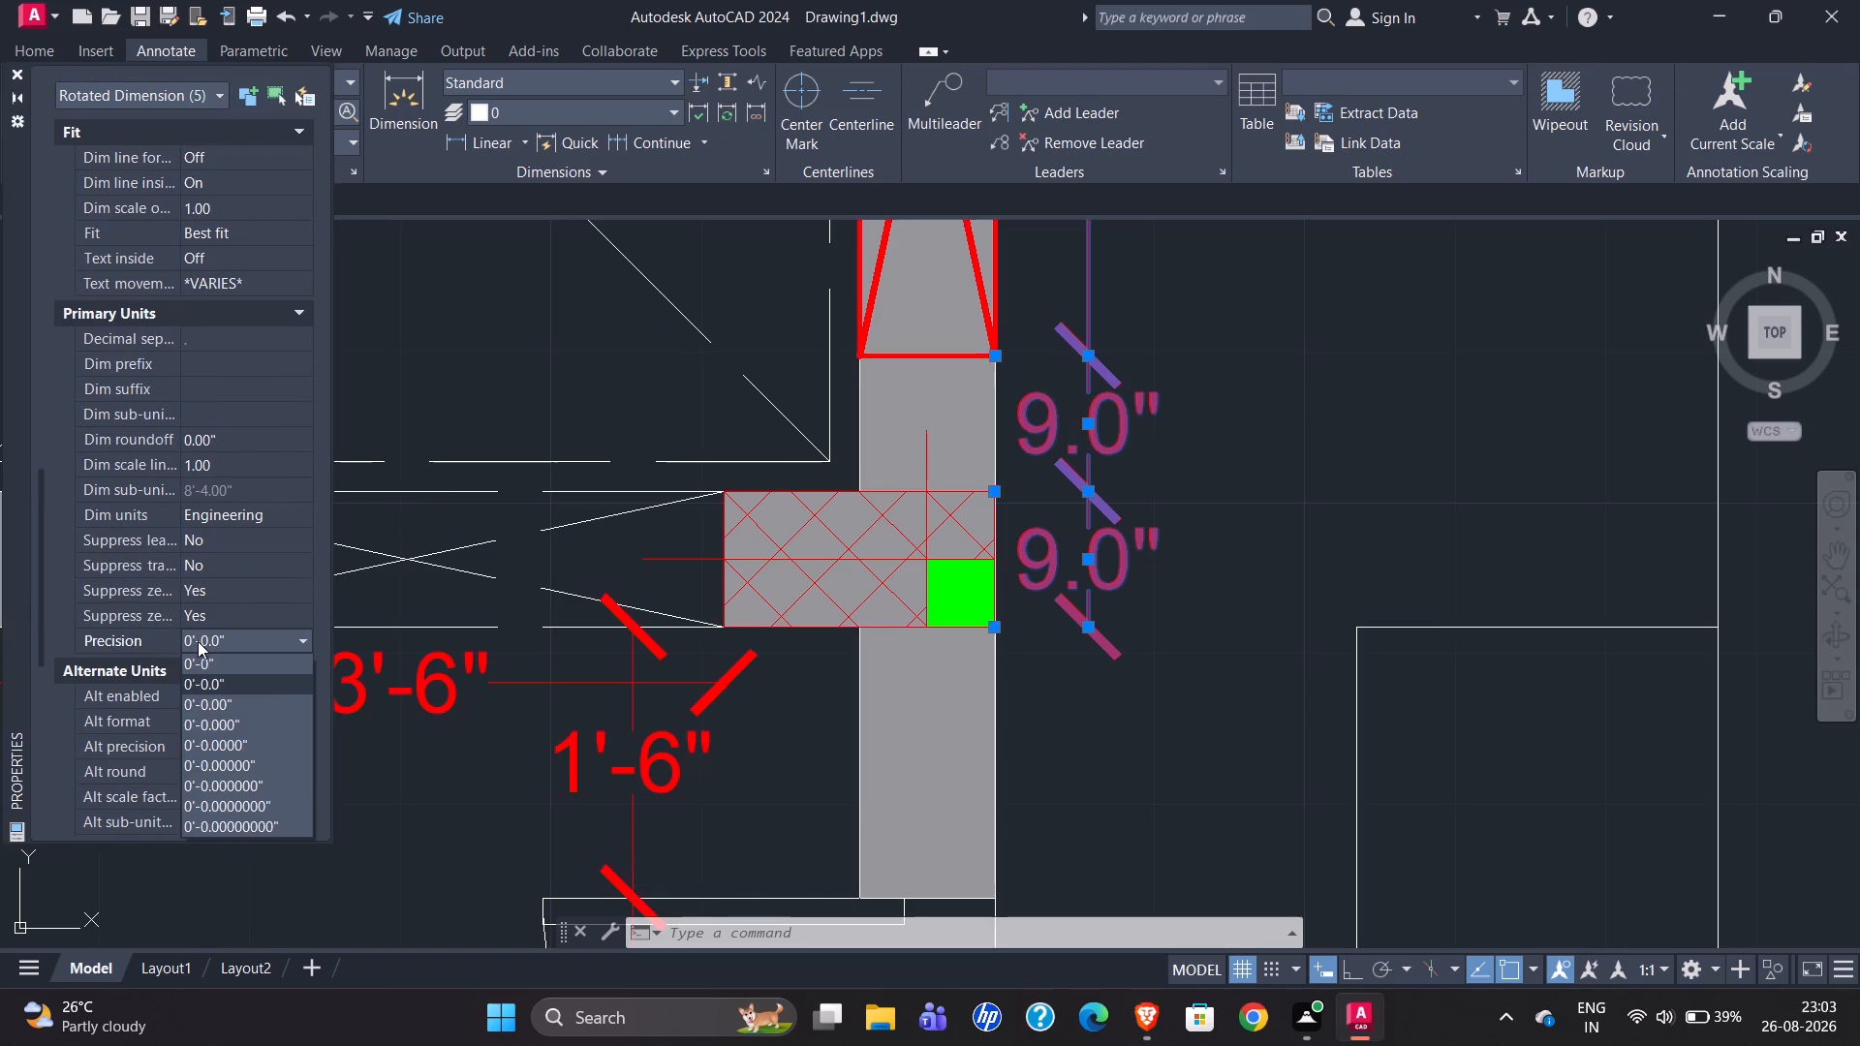
click(202, 651)
click(223, 641)
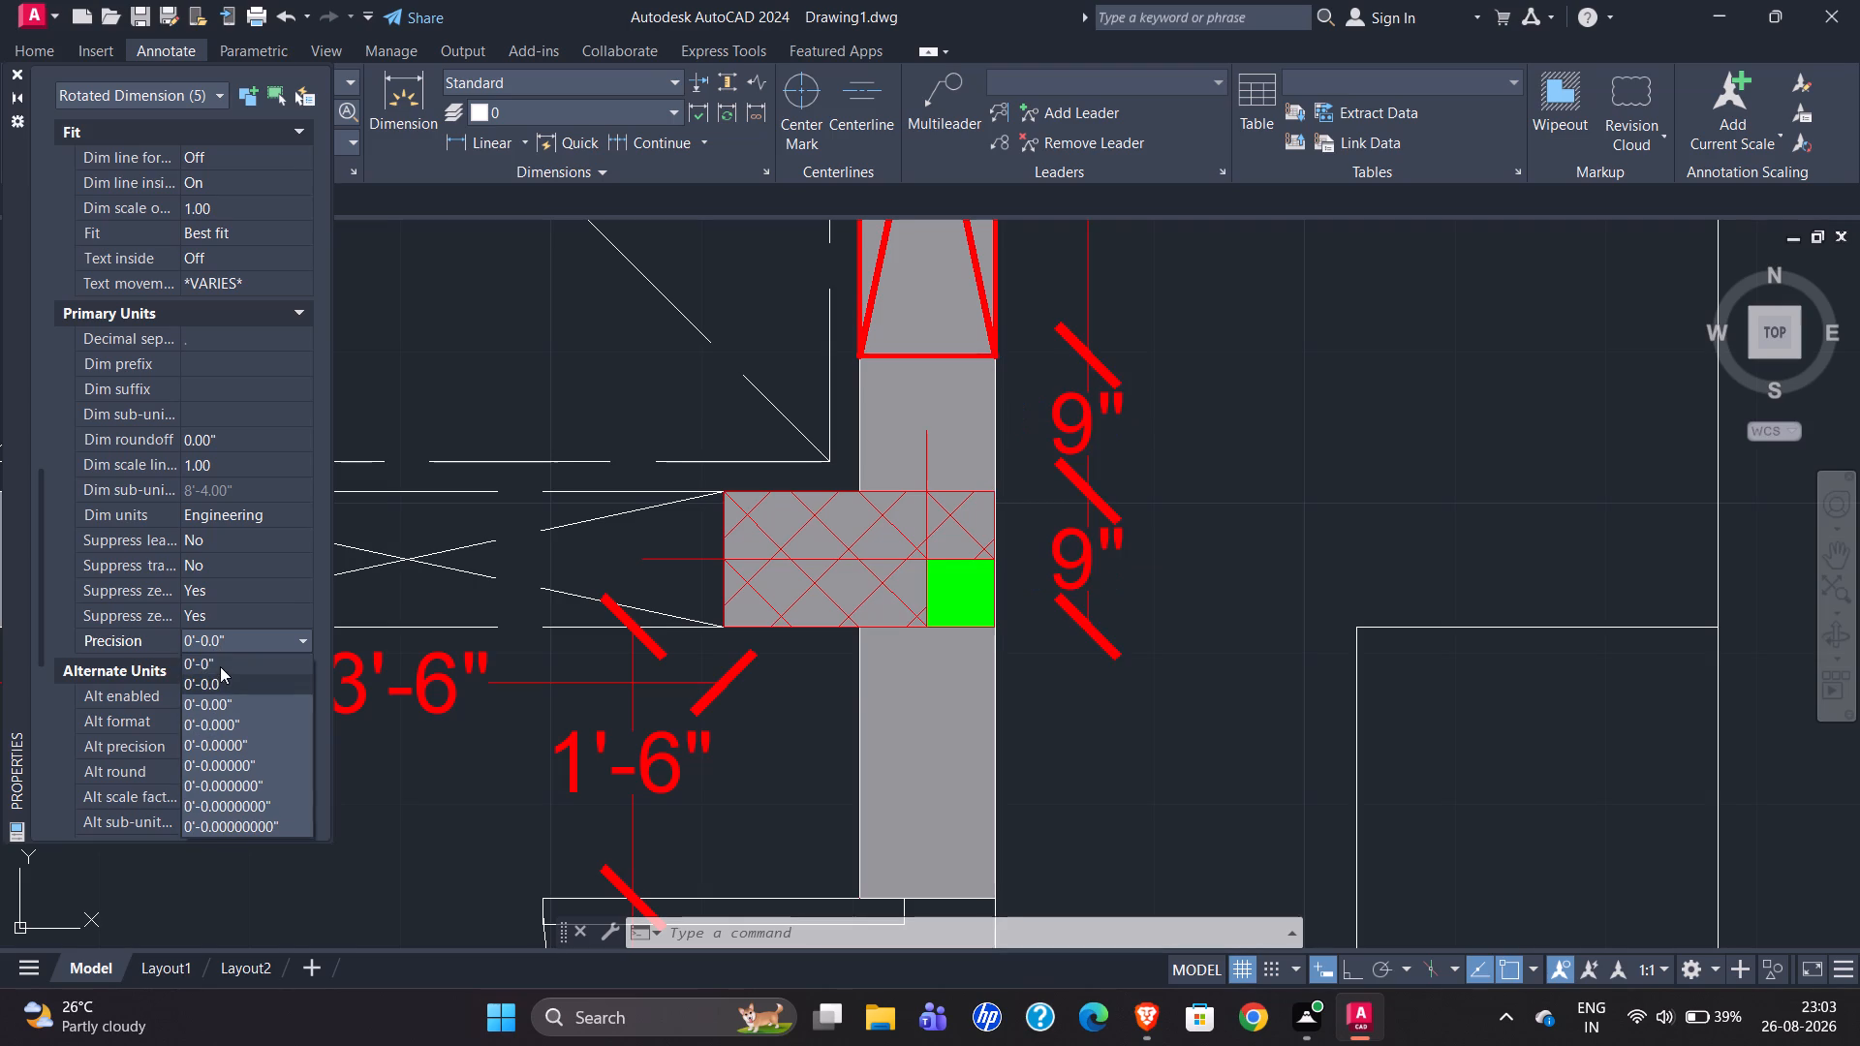
click(220, 665)
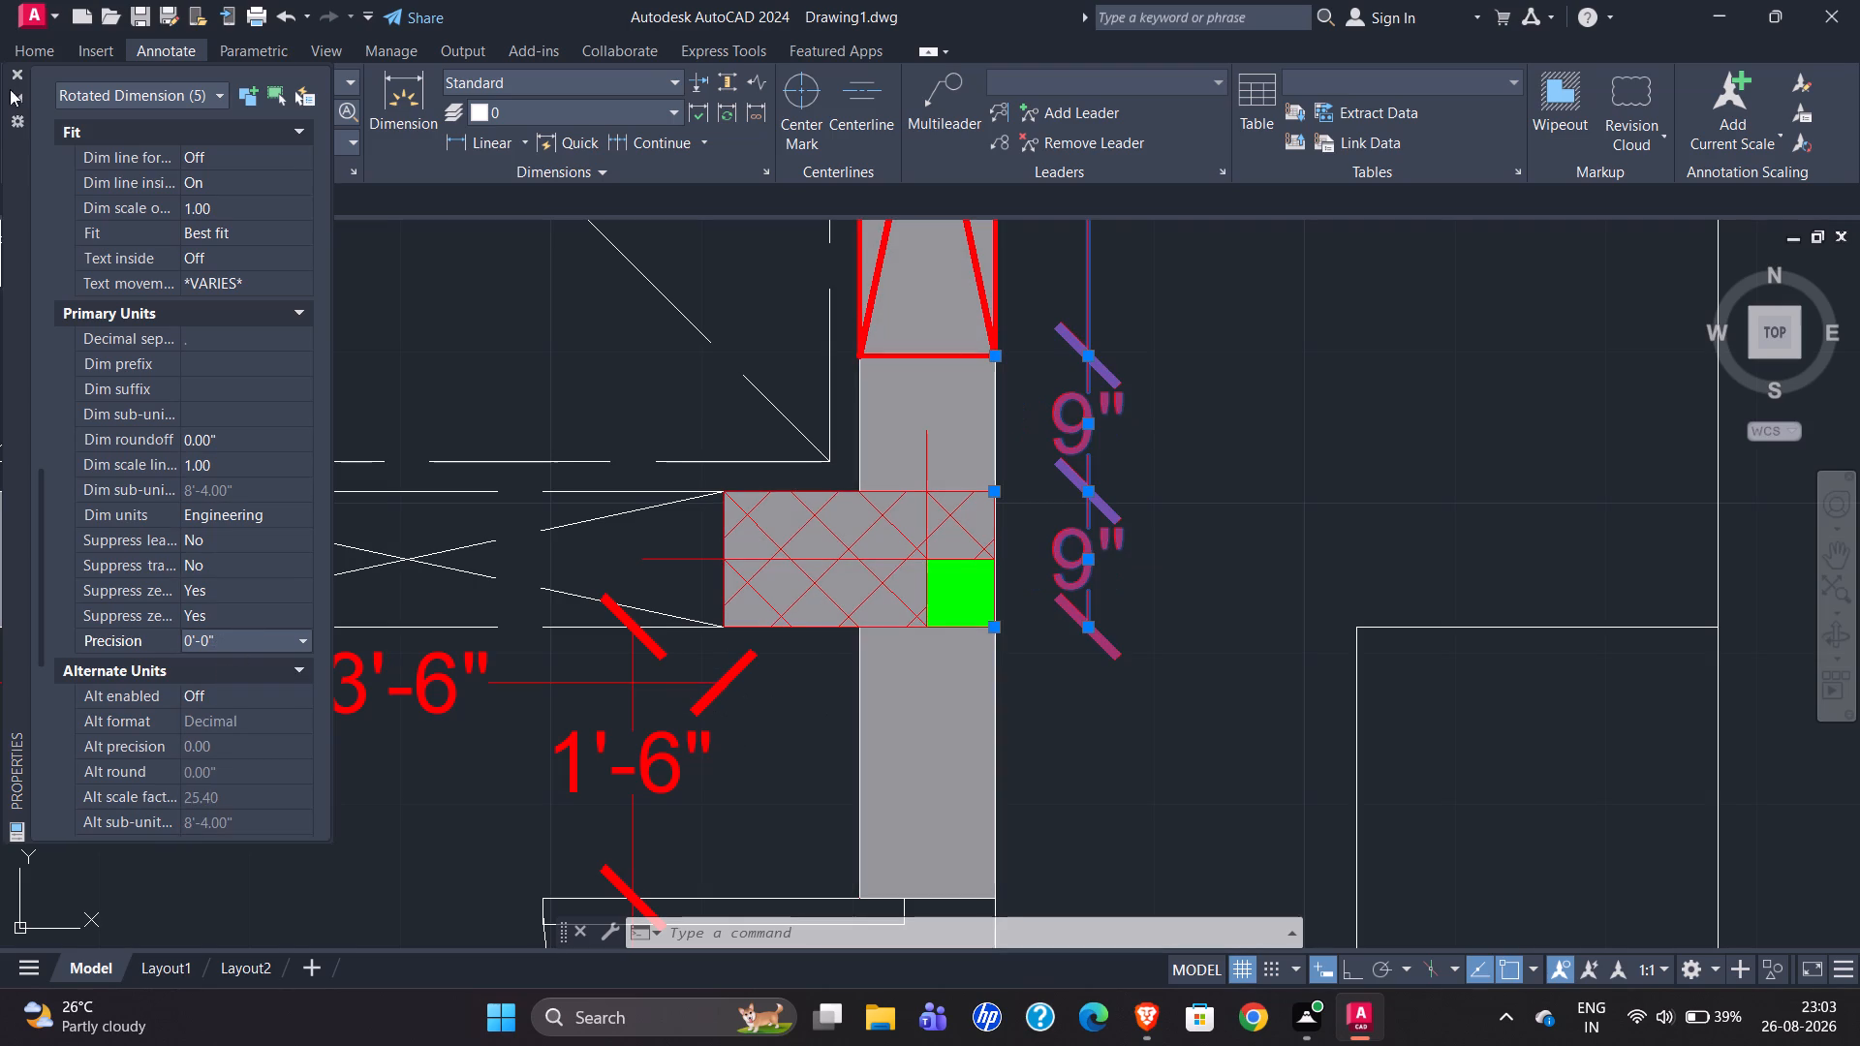
click(15, 74)
scroll(482, 837, down, 3)
scroll(620, 663, up, 2)
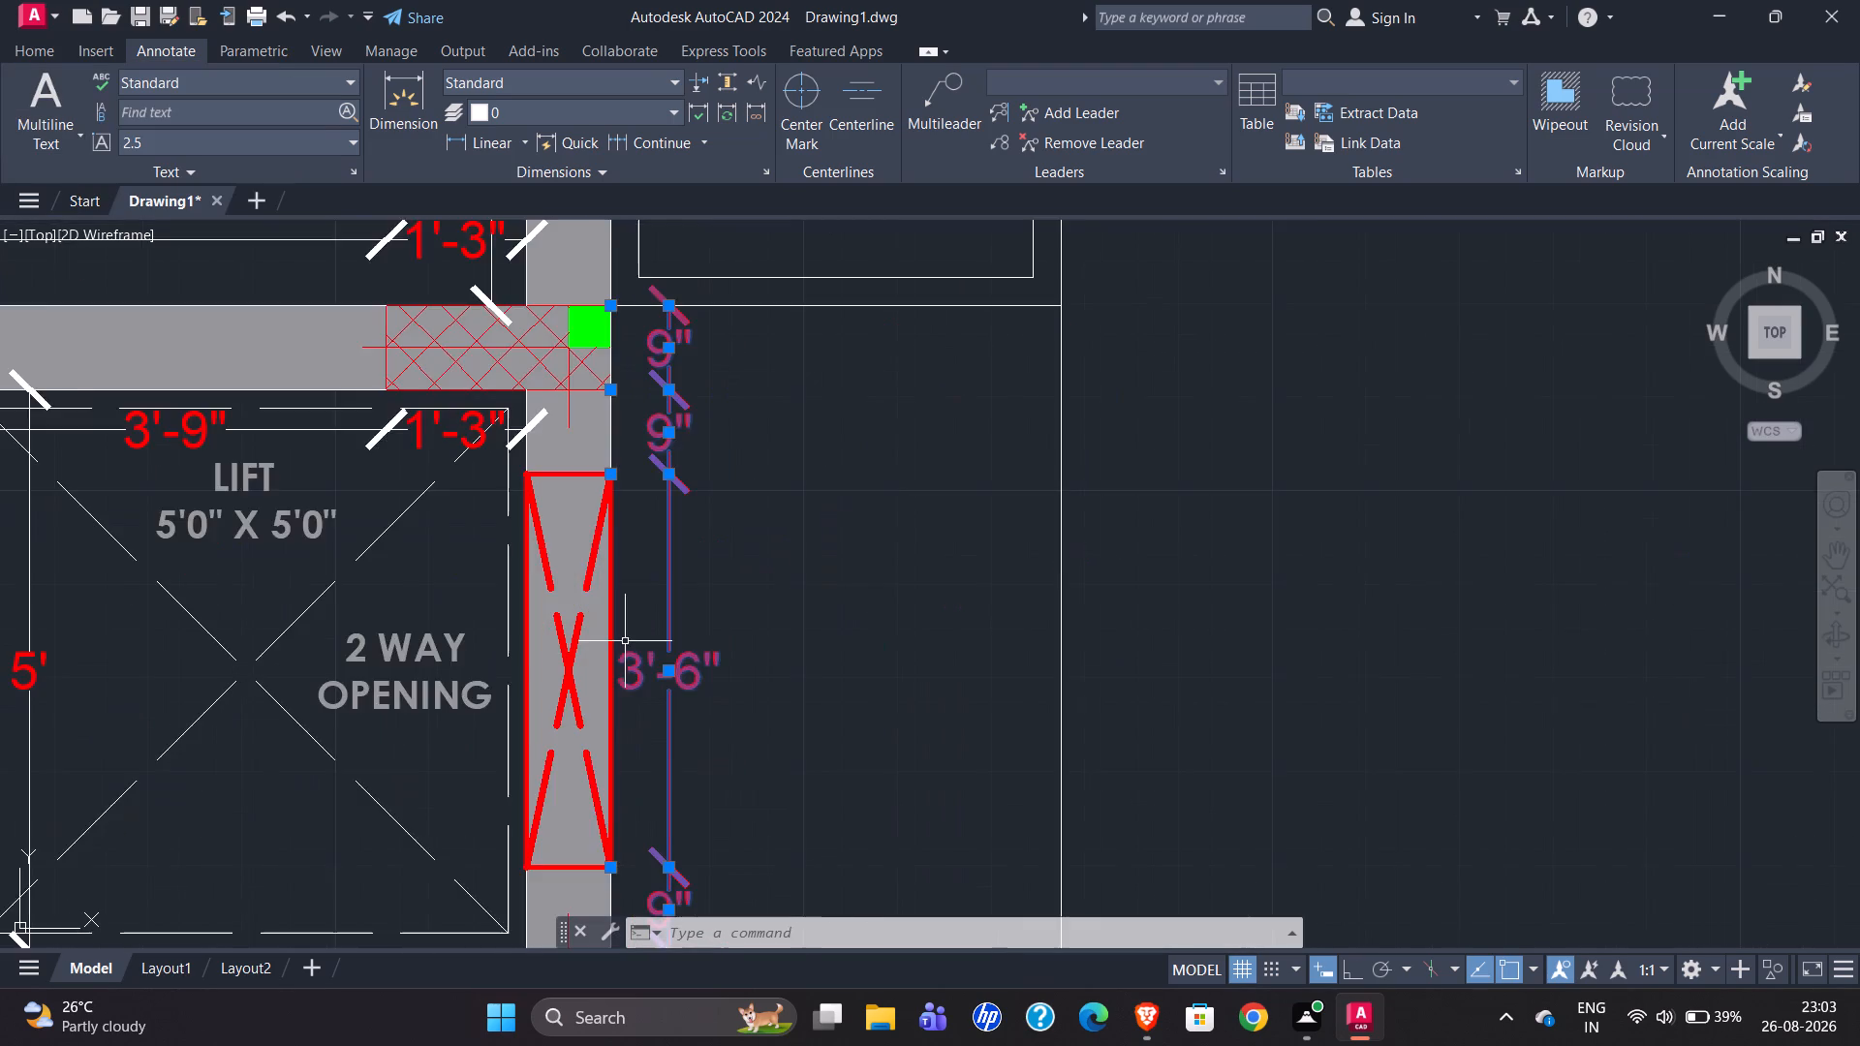
scroll(625, 641, up, 1)
scroll(585, 692, down, 2)
scroll(604, 552, up, 2)
key(Escape)
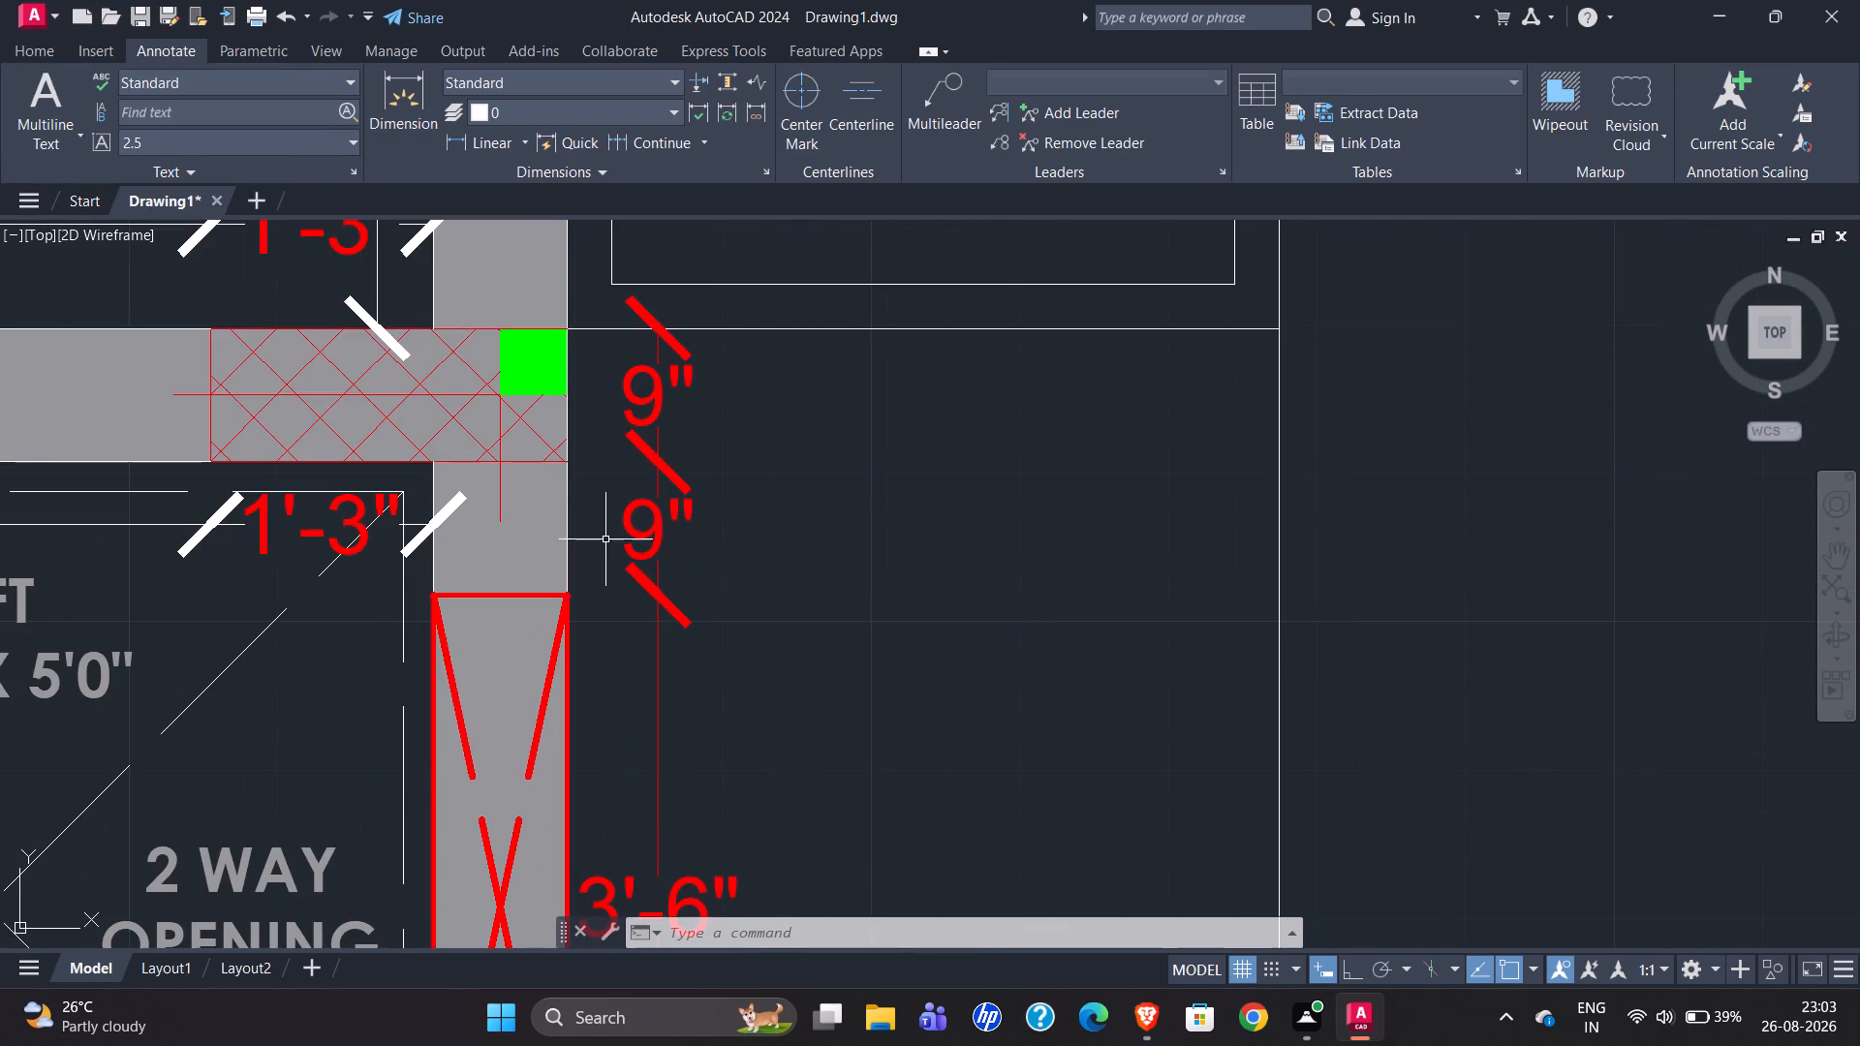
Examine the lift and entrance area of the reference brick marking sheet to compare its dimensions with the redrawn plan.
scroll(877, 576, down, 3)
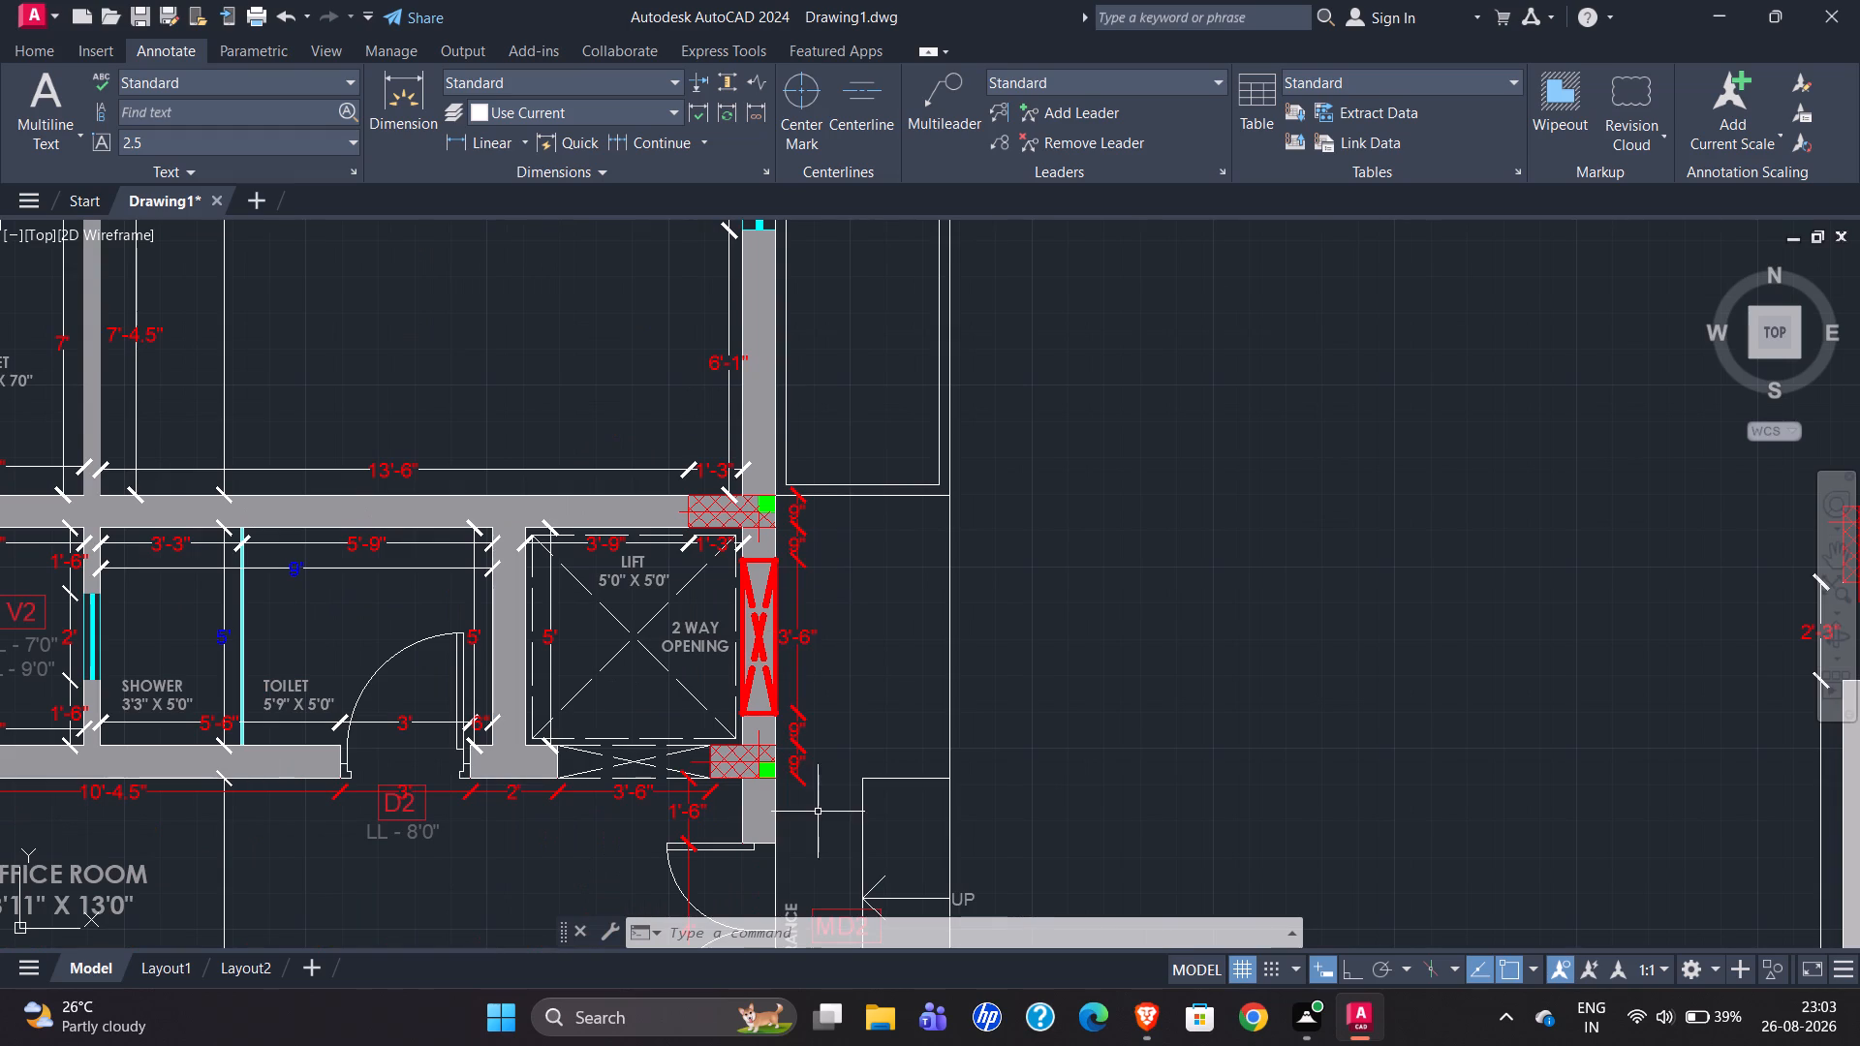
scroll(1016, 635, down, 3)
scroll(1133, 654, down, 2)
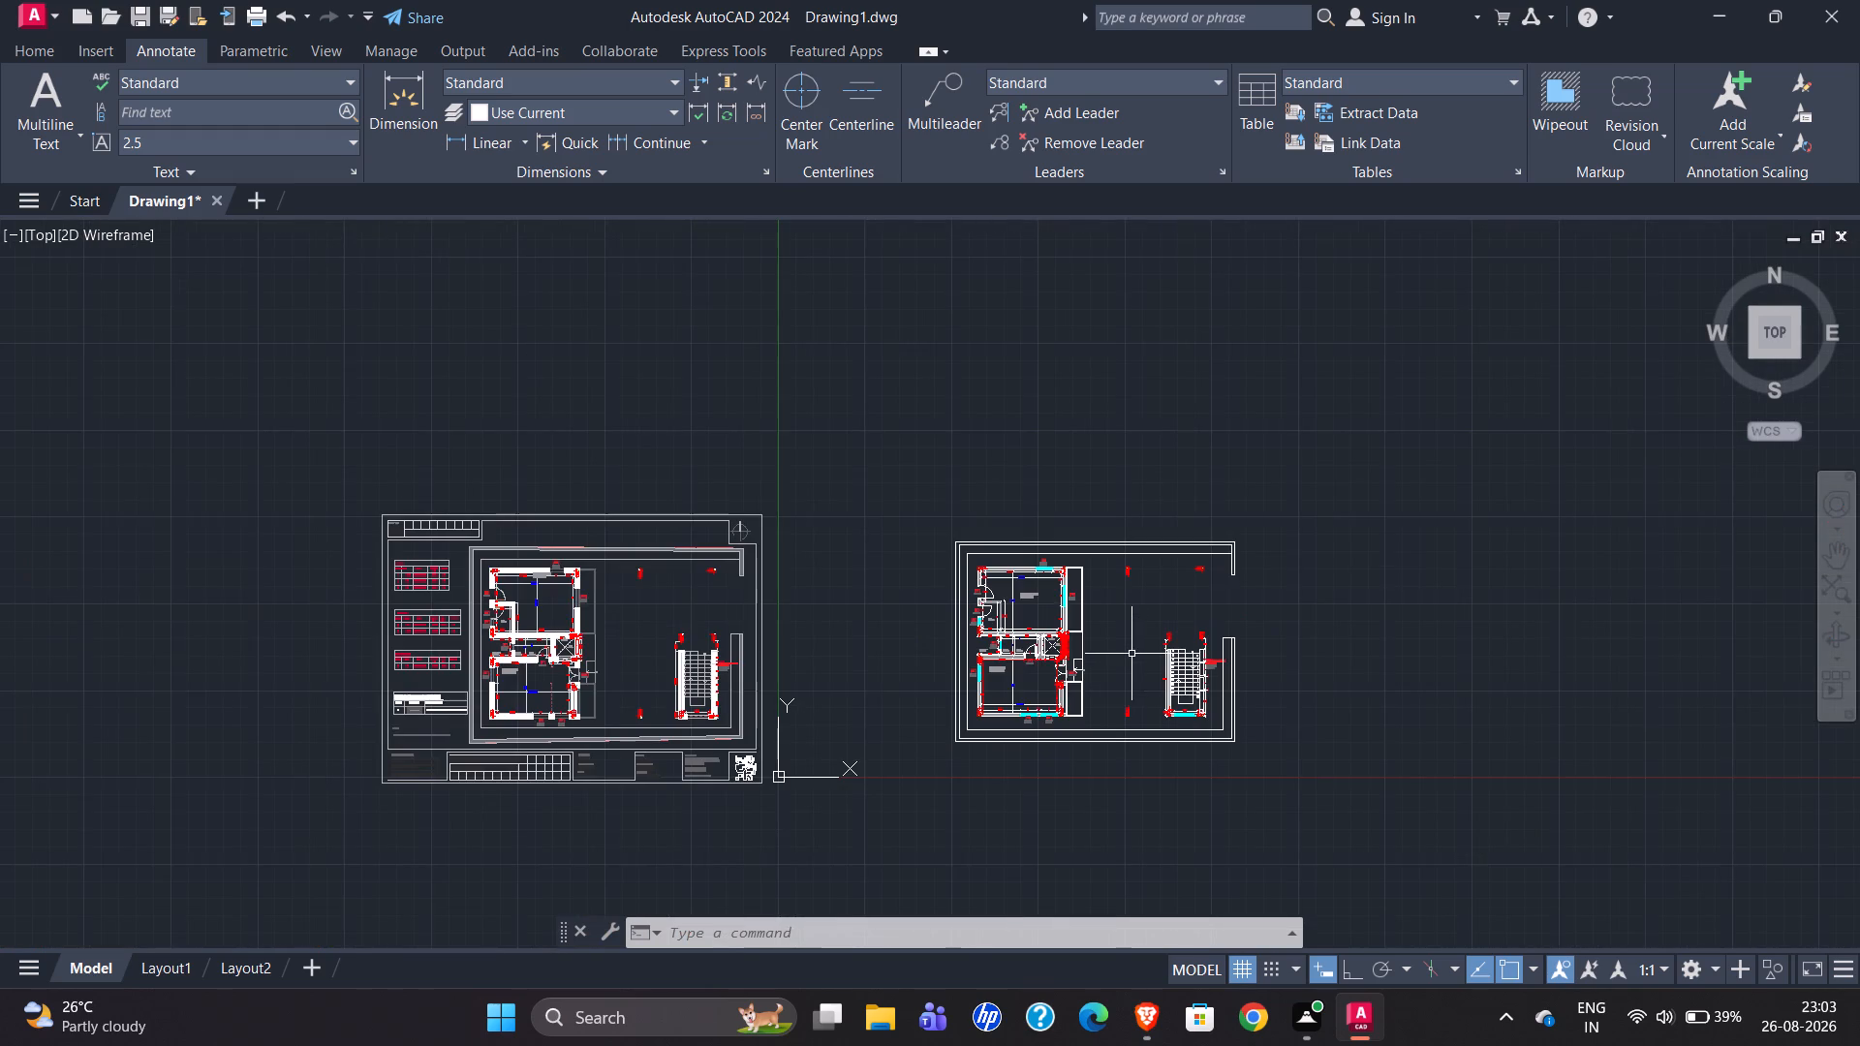
scroll(521, 664, up, 5)
scroll(1145, 657, up, 2)
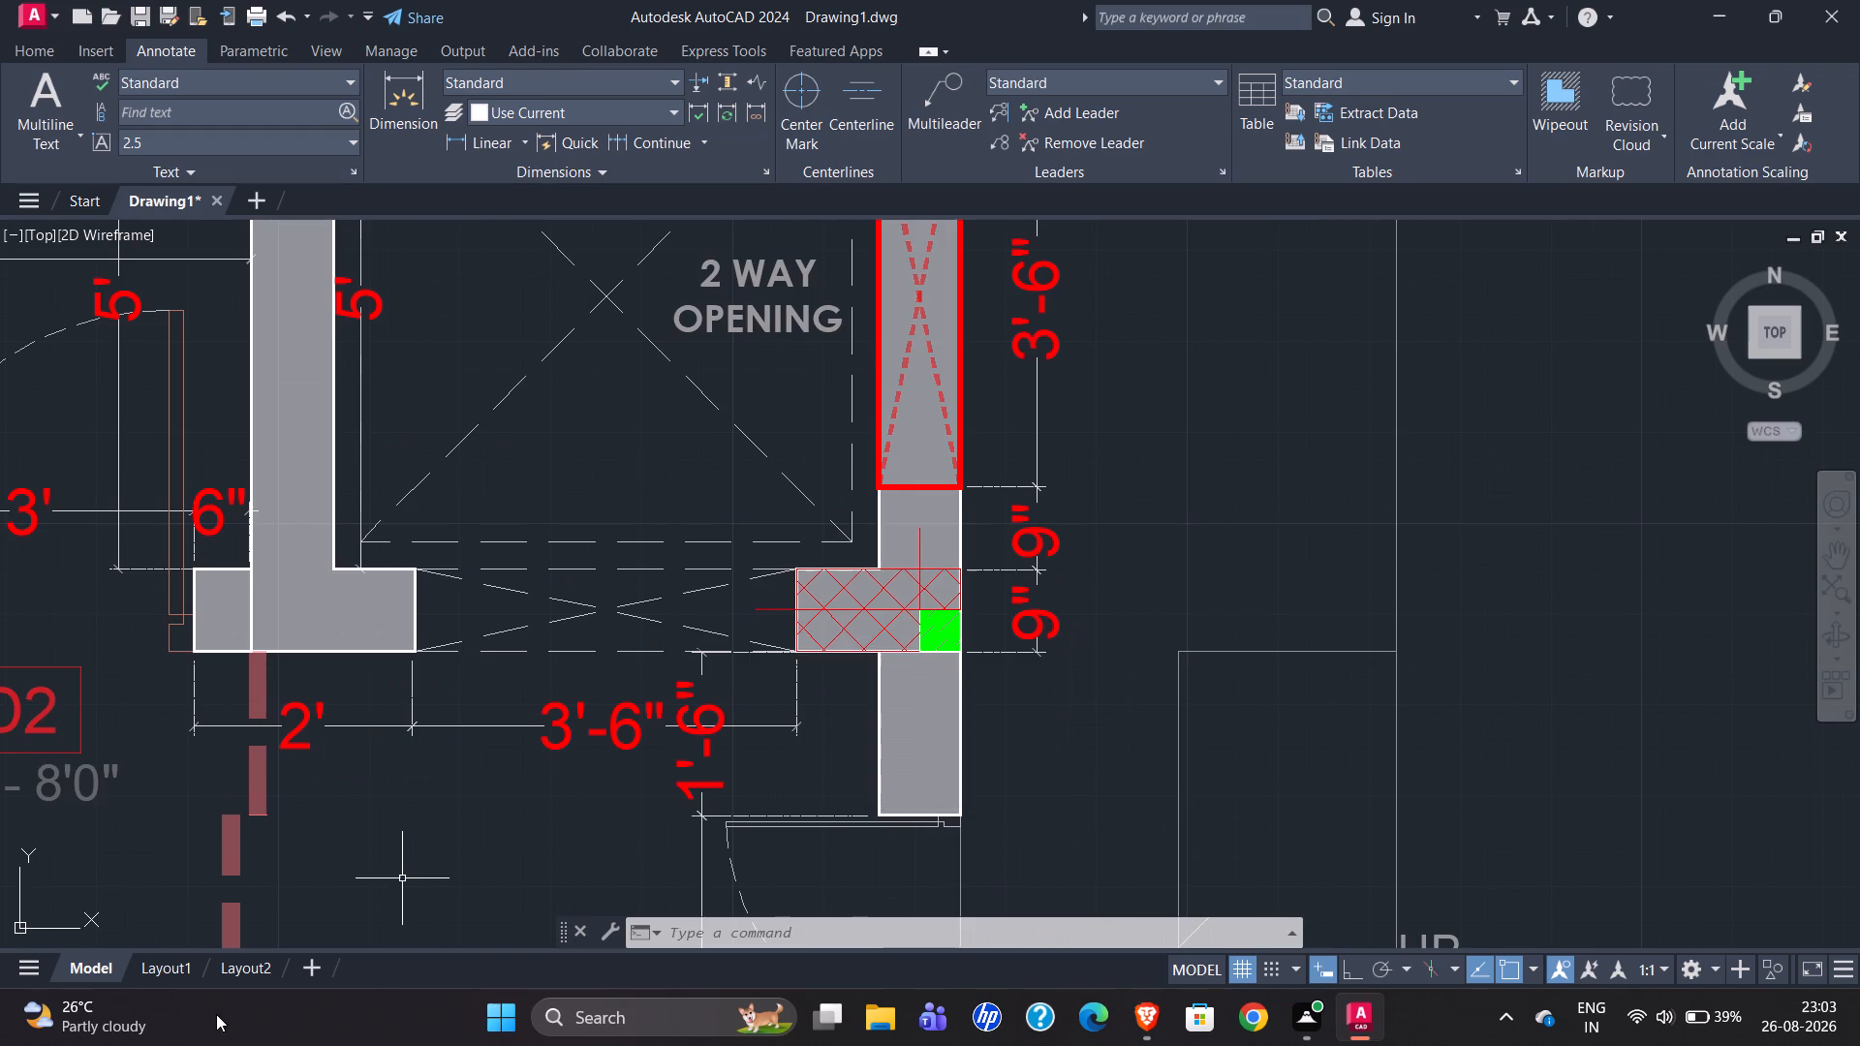
scroll(246, 926, down, 1)
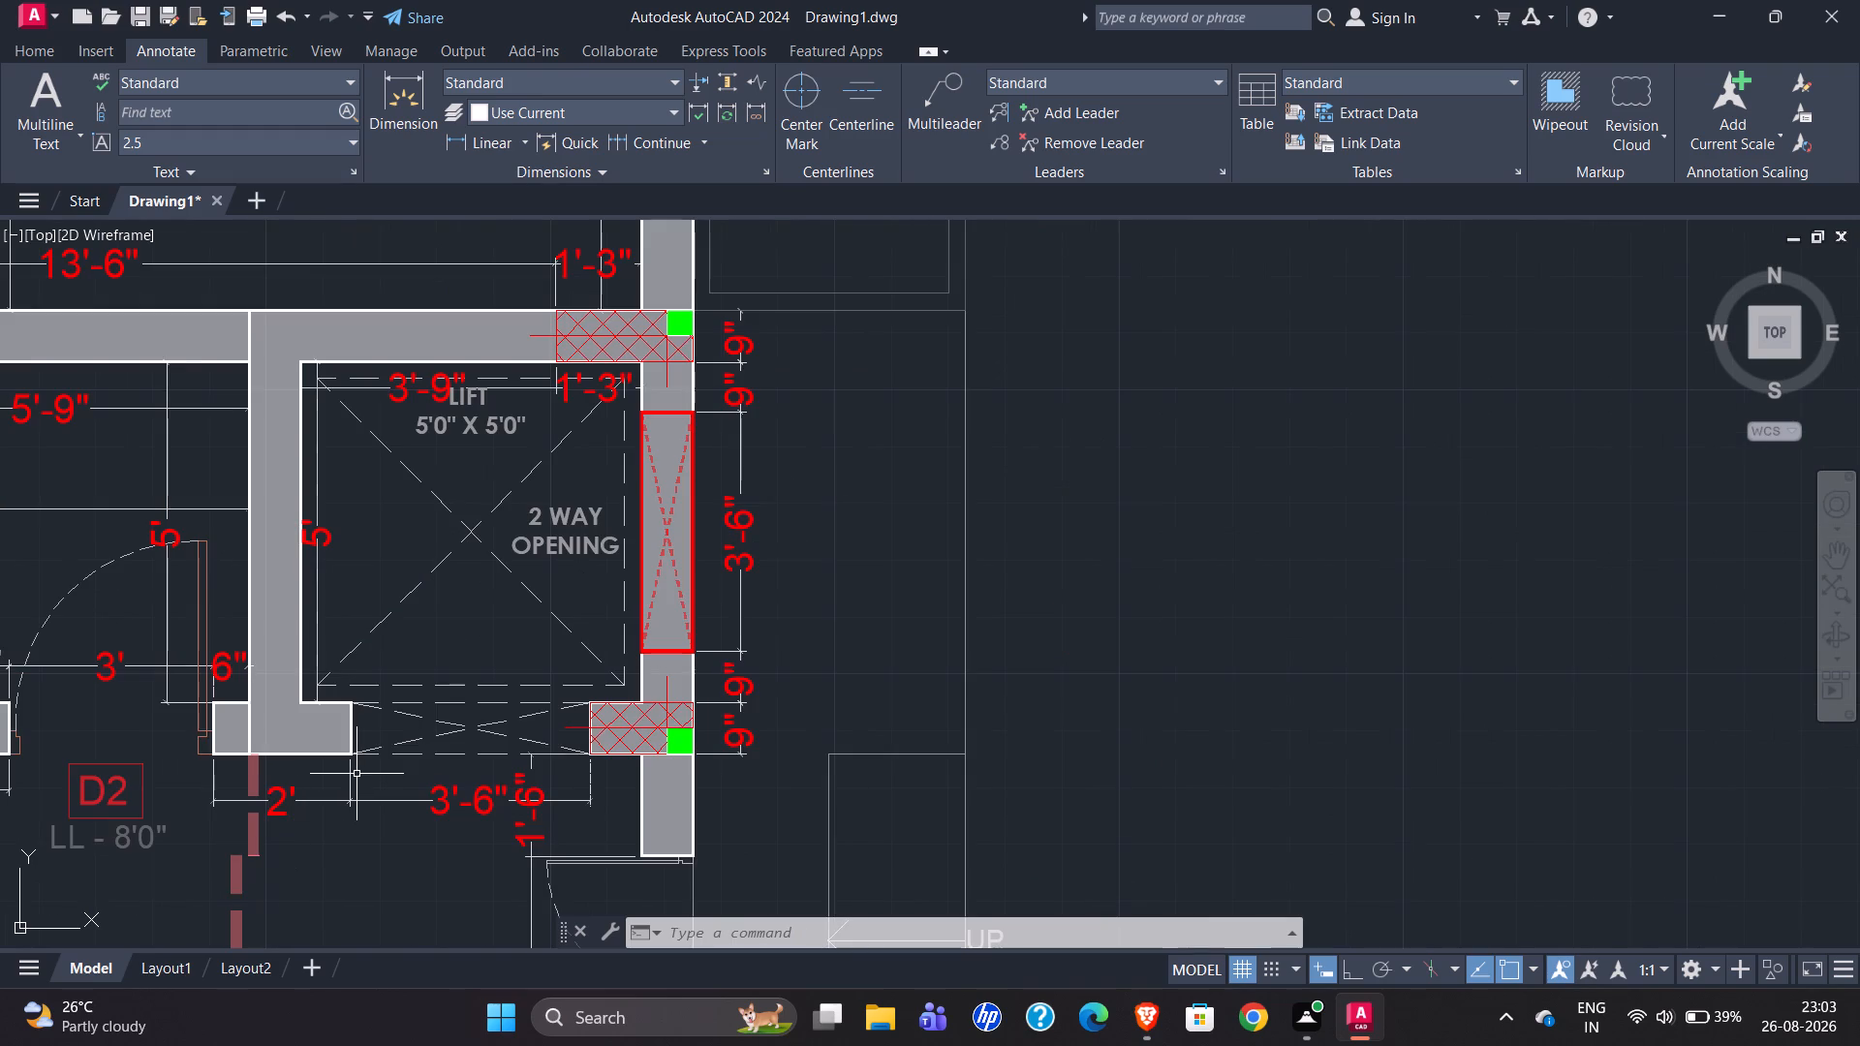
scroll(375, 630, down, 2)
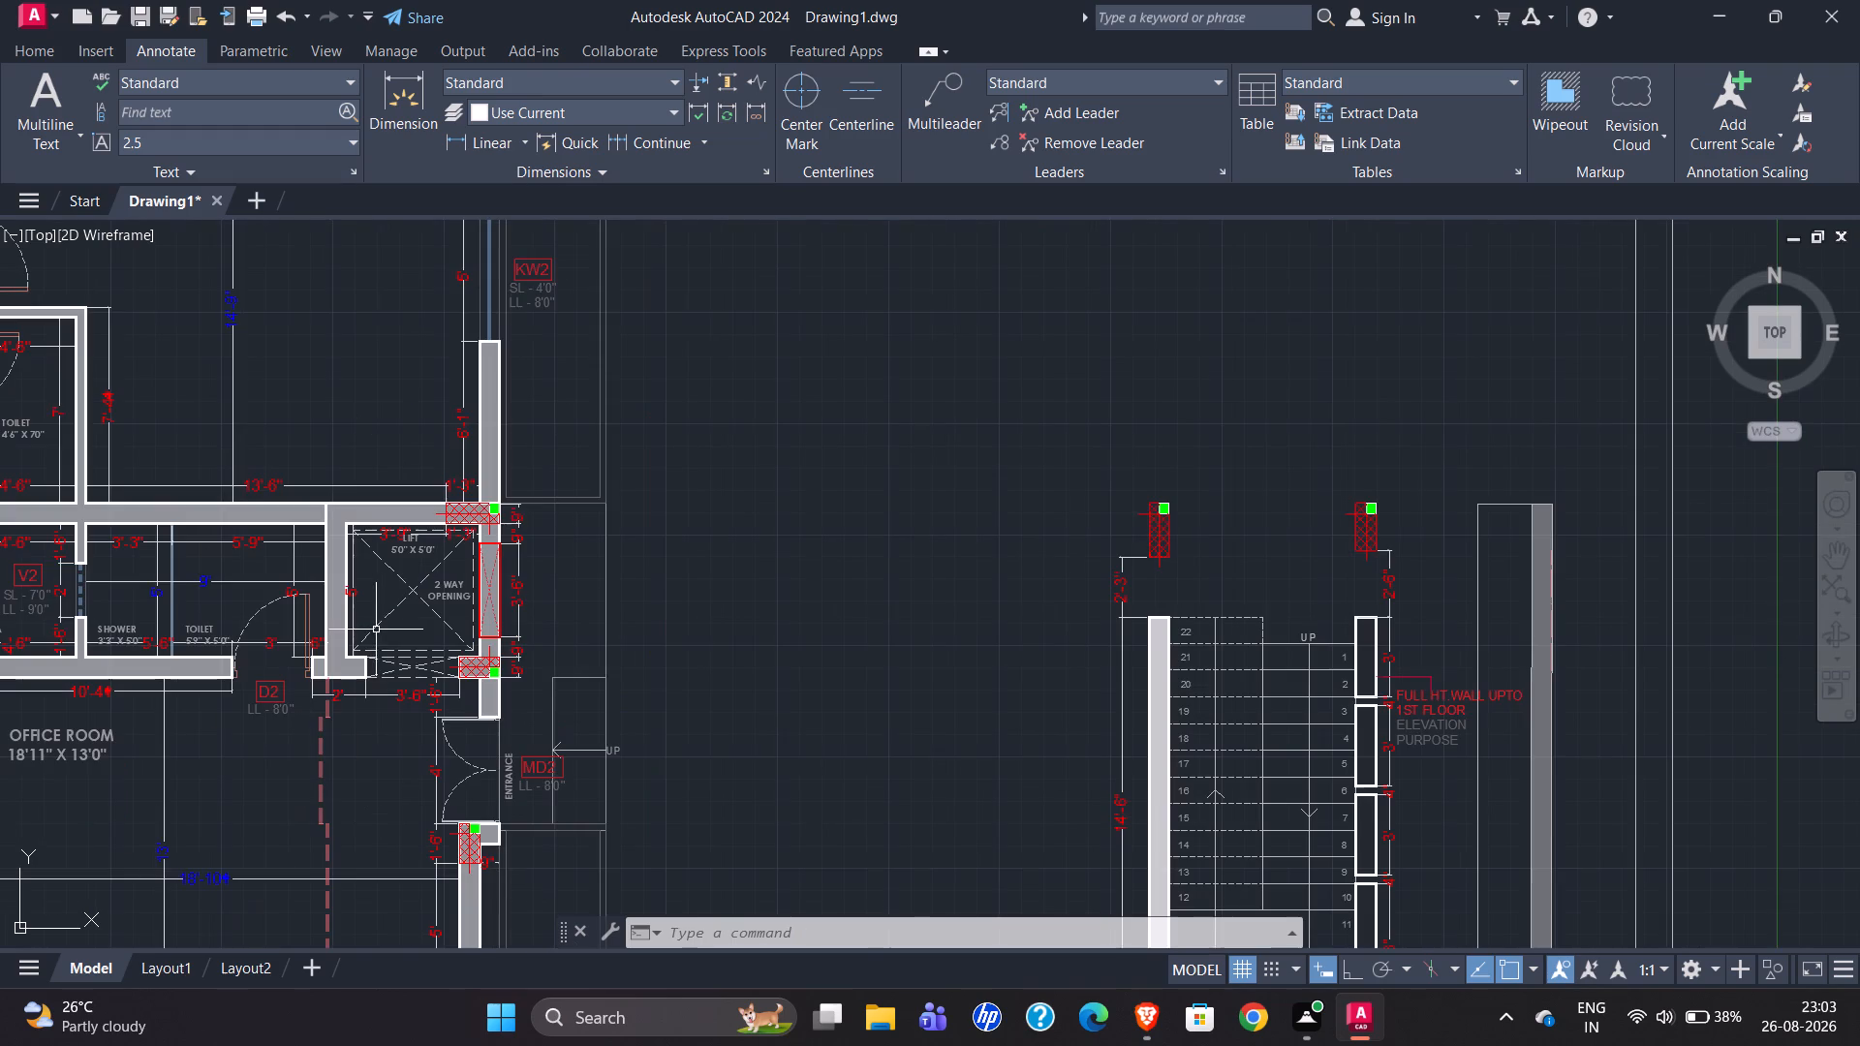
scroll(407, 876, up, 3)
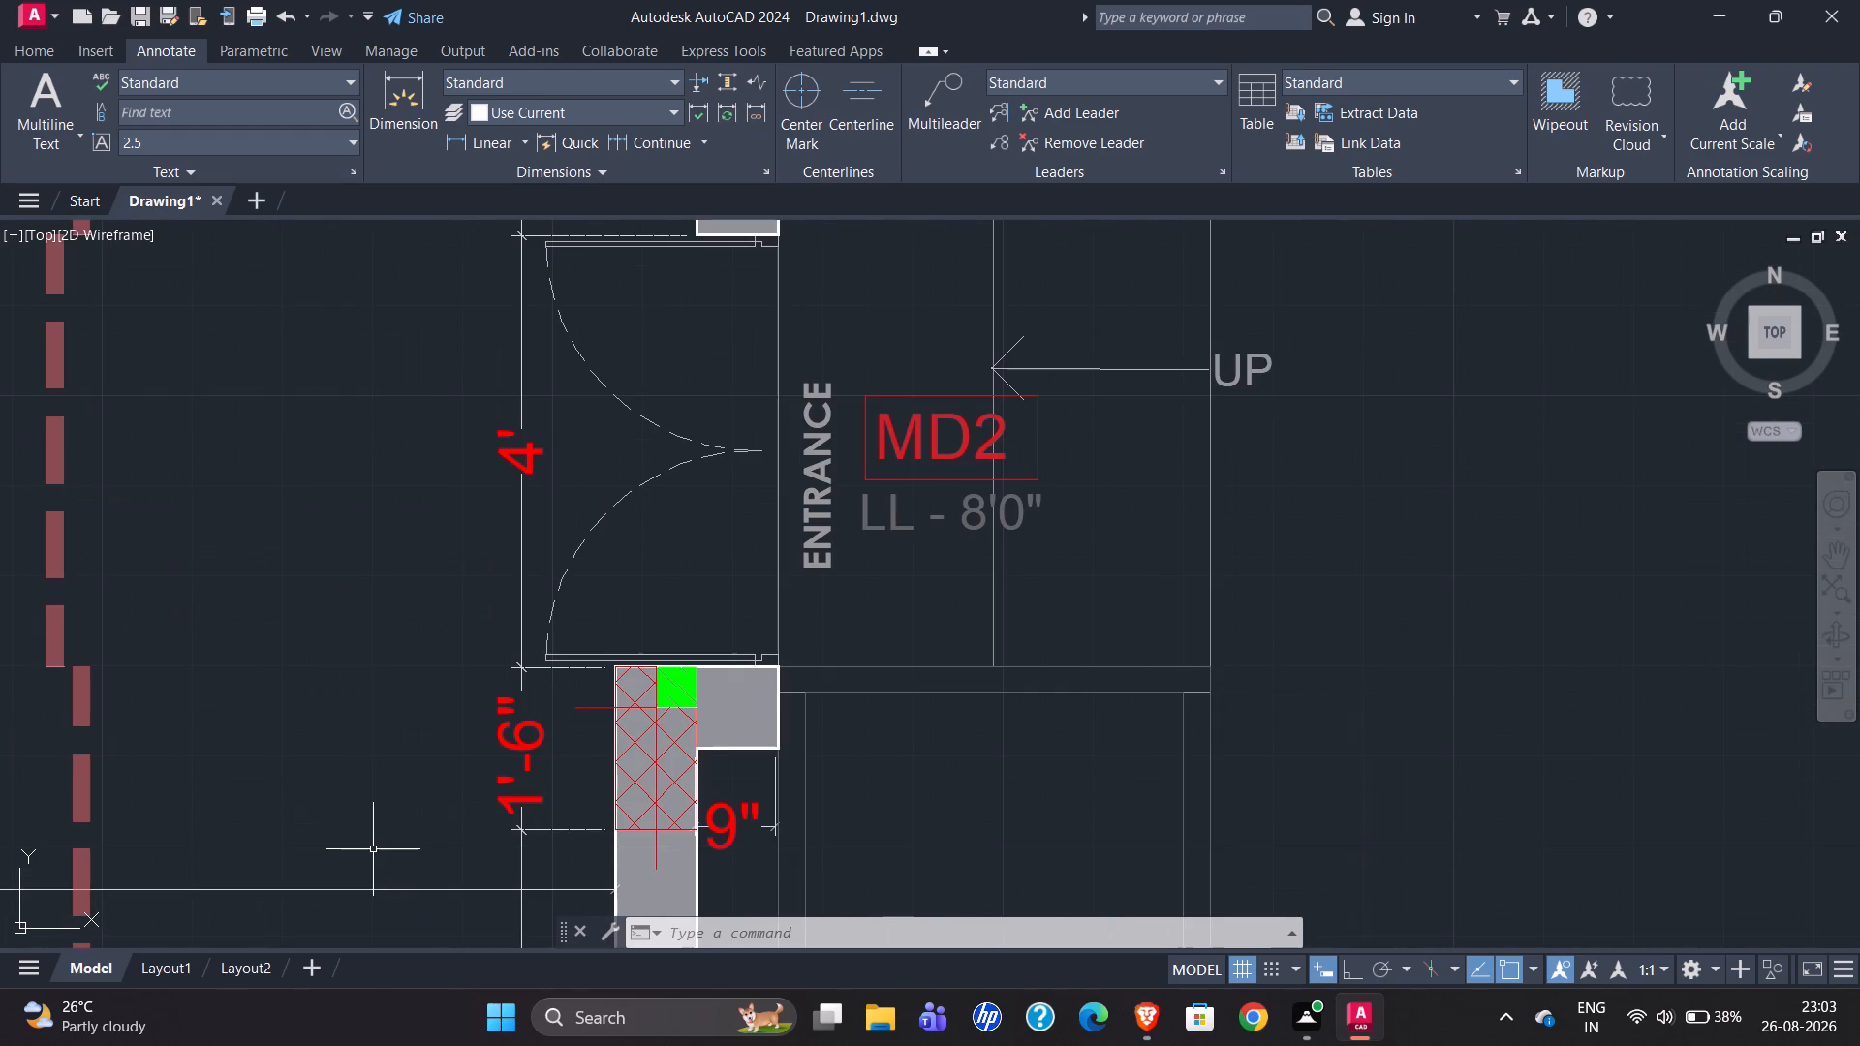
scroll(373, 843, down, 1)
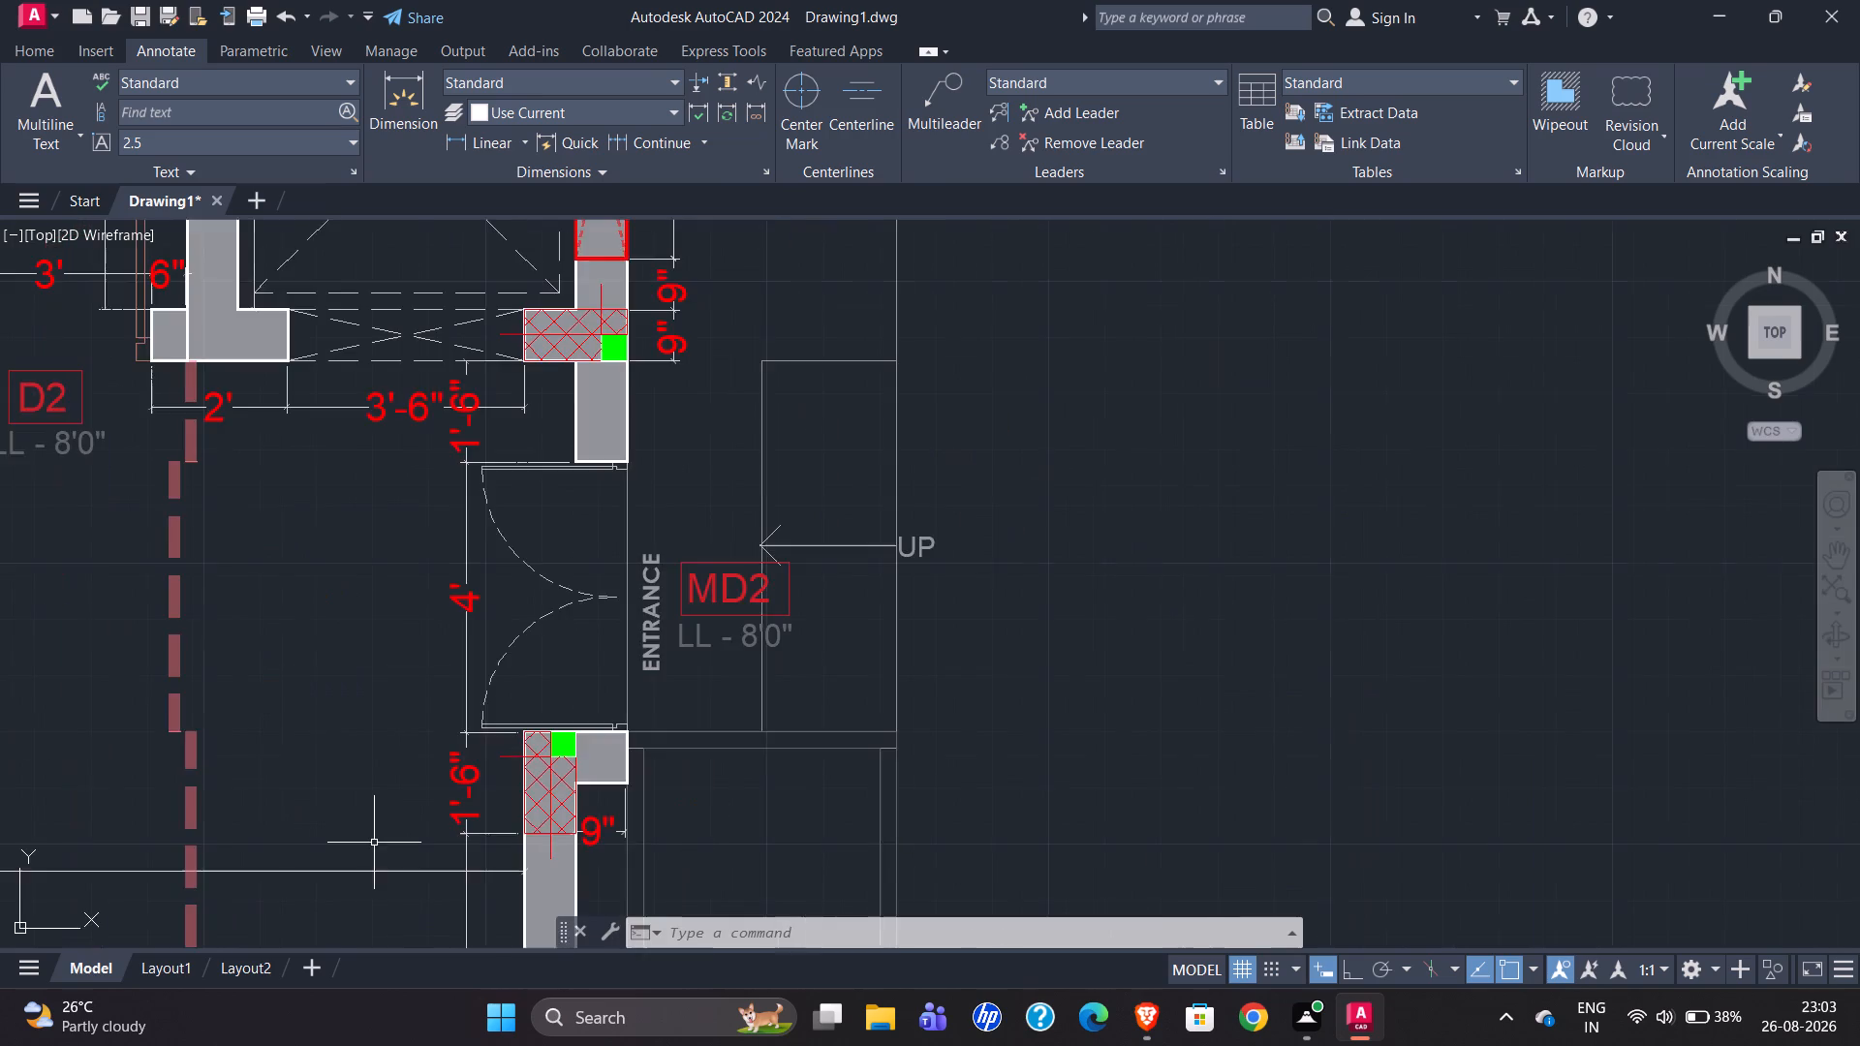
scroll(374, 843, down, 2)
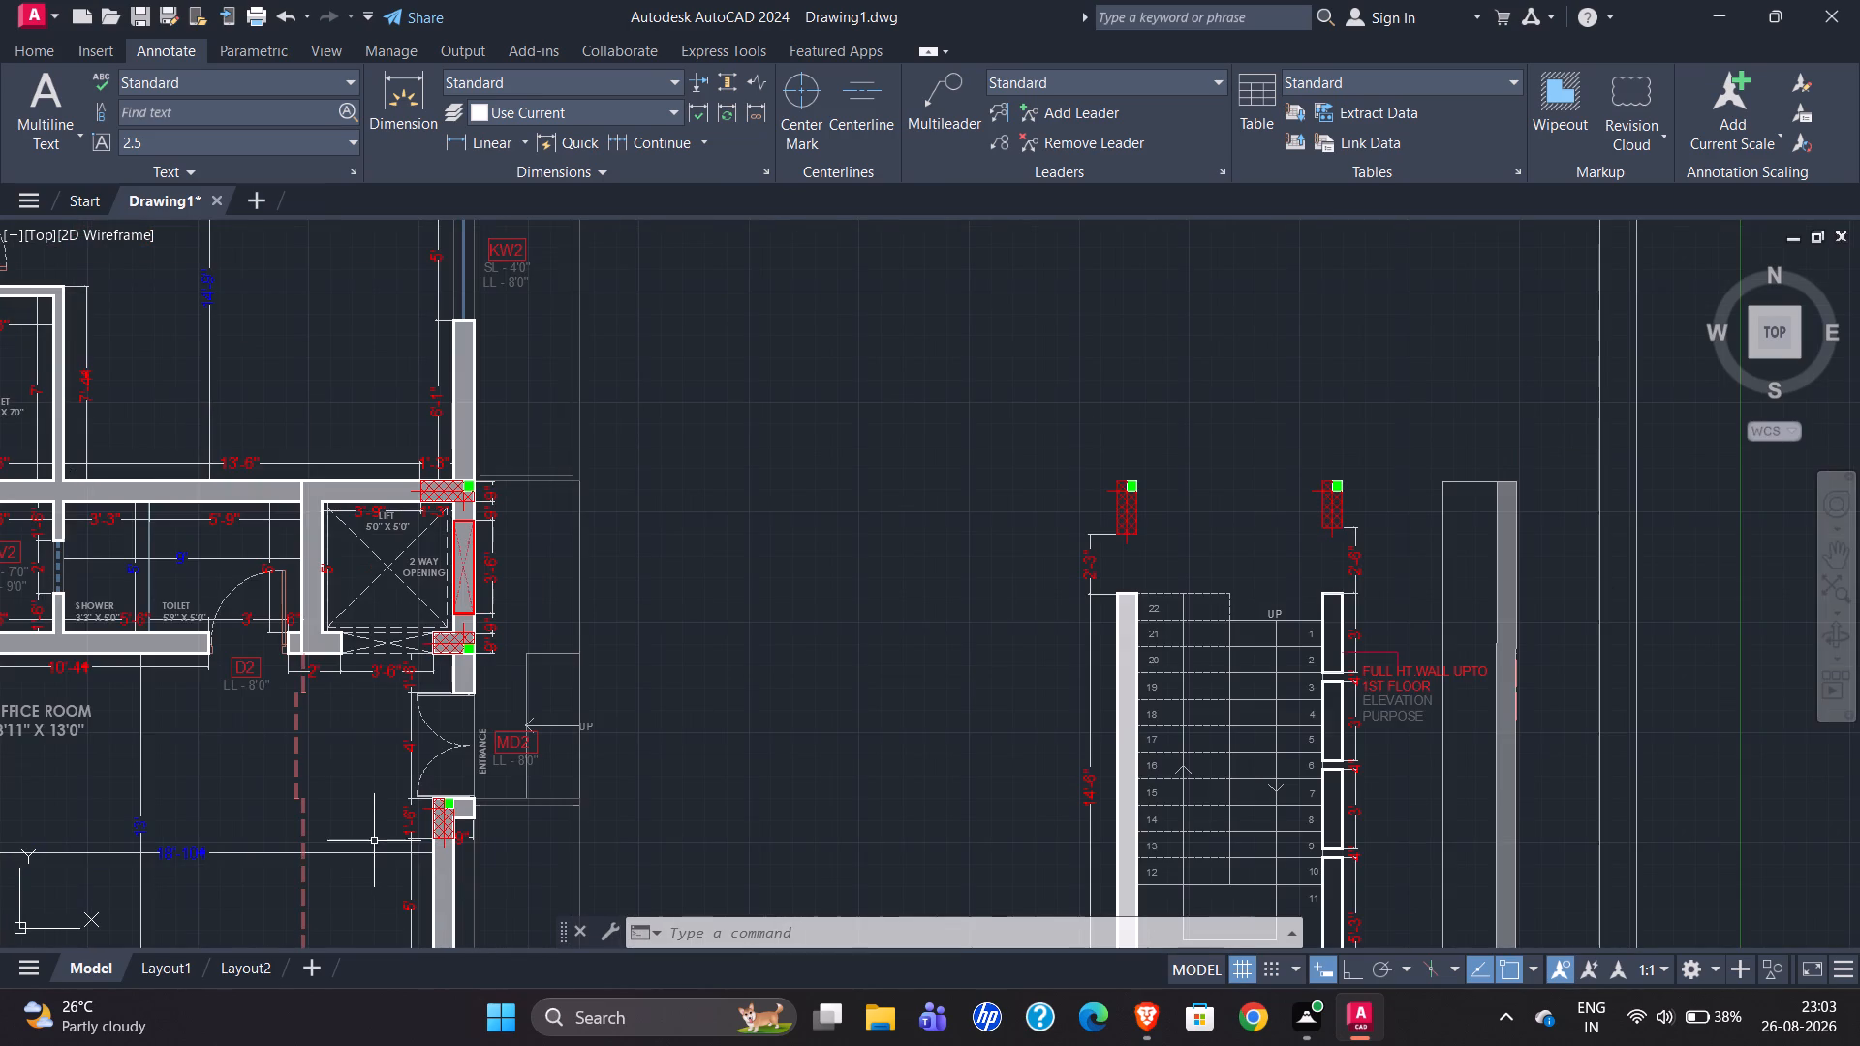
scroll(392, 775, down, 3)
scroll(484, 612, down, 1)
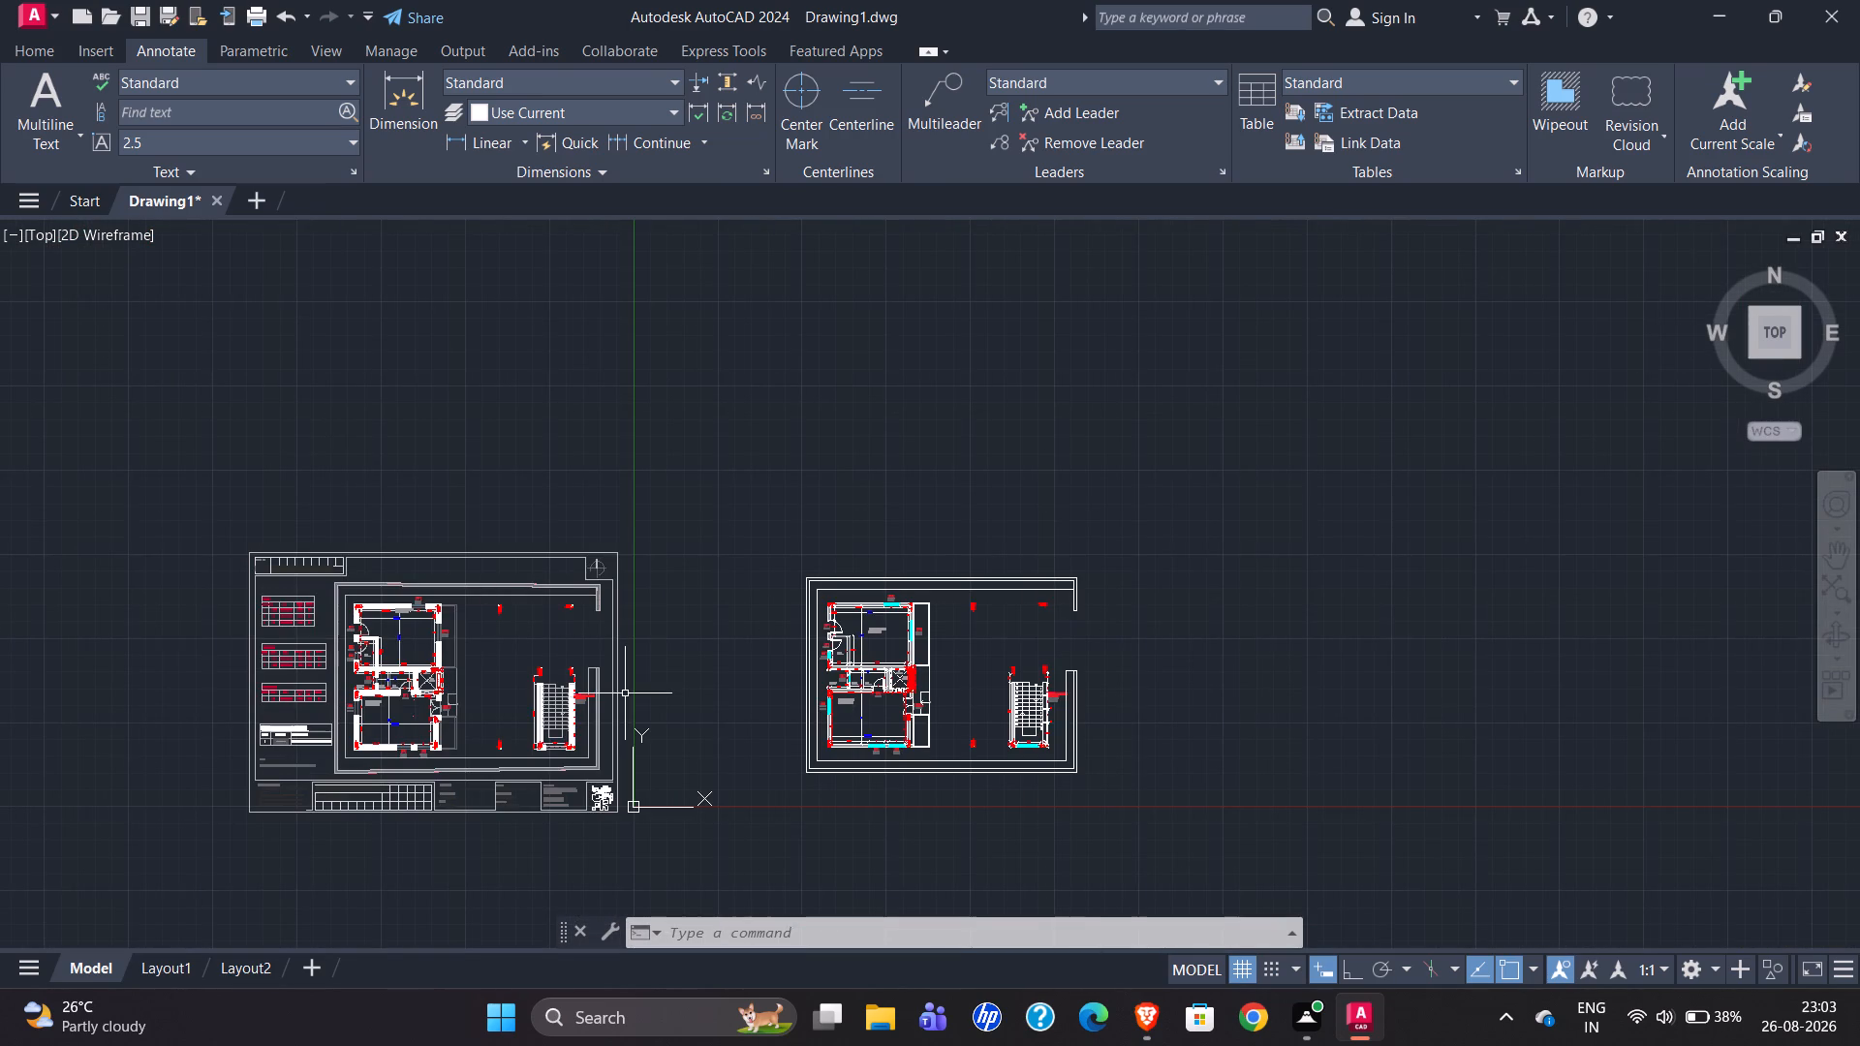
Erase the entire reference brick marking layout sheet, including its tables and title block, keeping the redrawn plan.
click(155, 421)
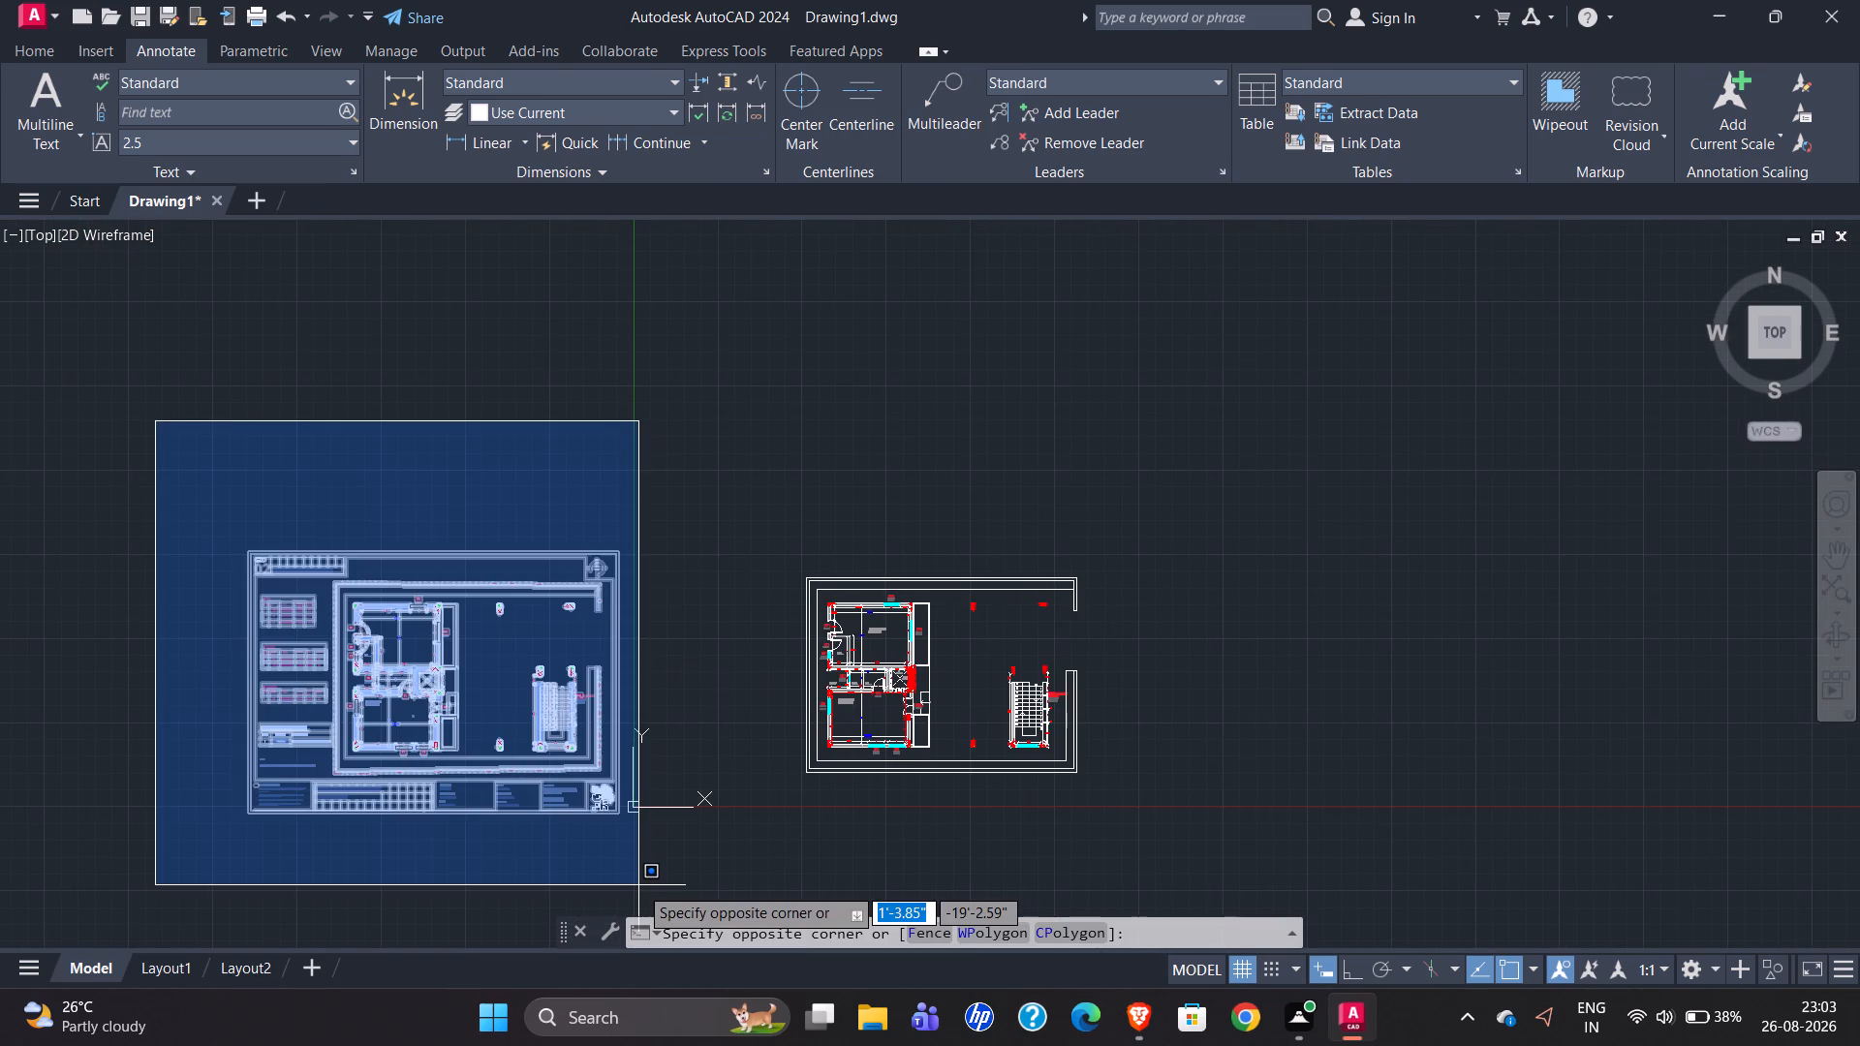
click(689, 887)
scroll(556, 813, up, 3)
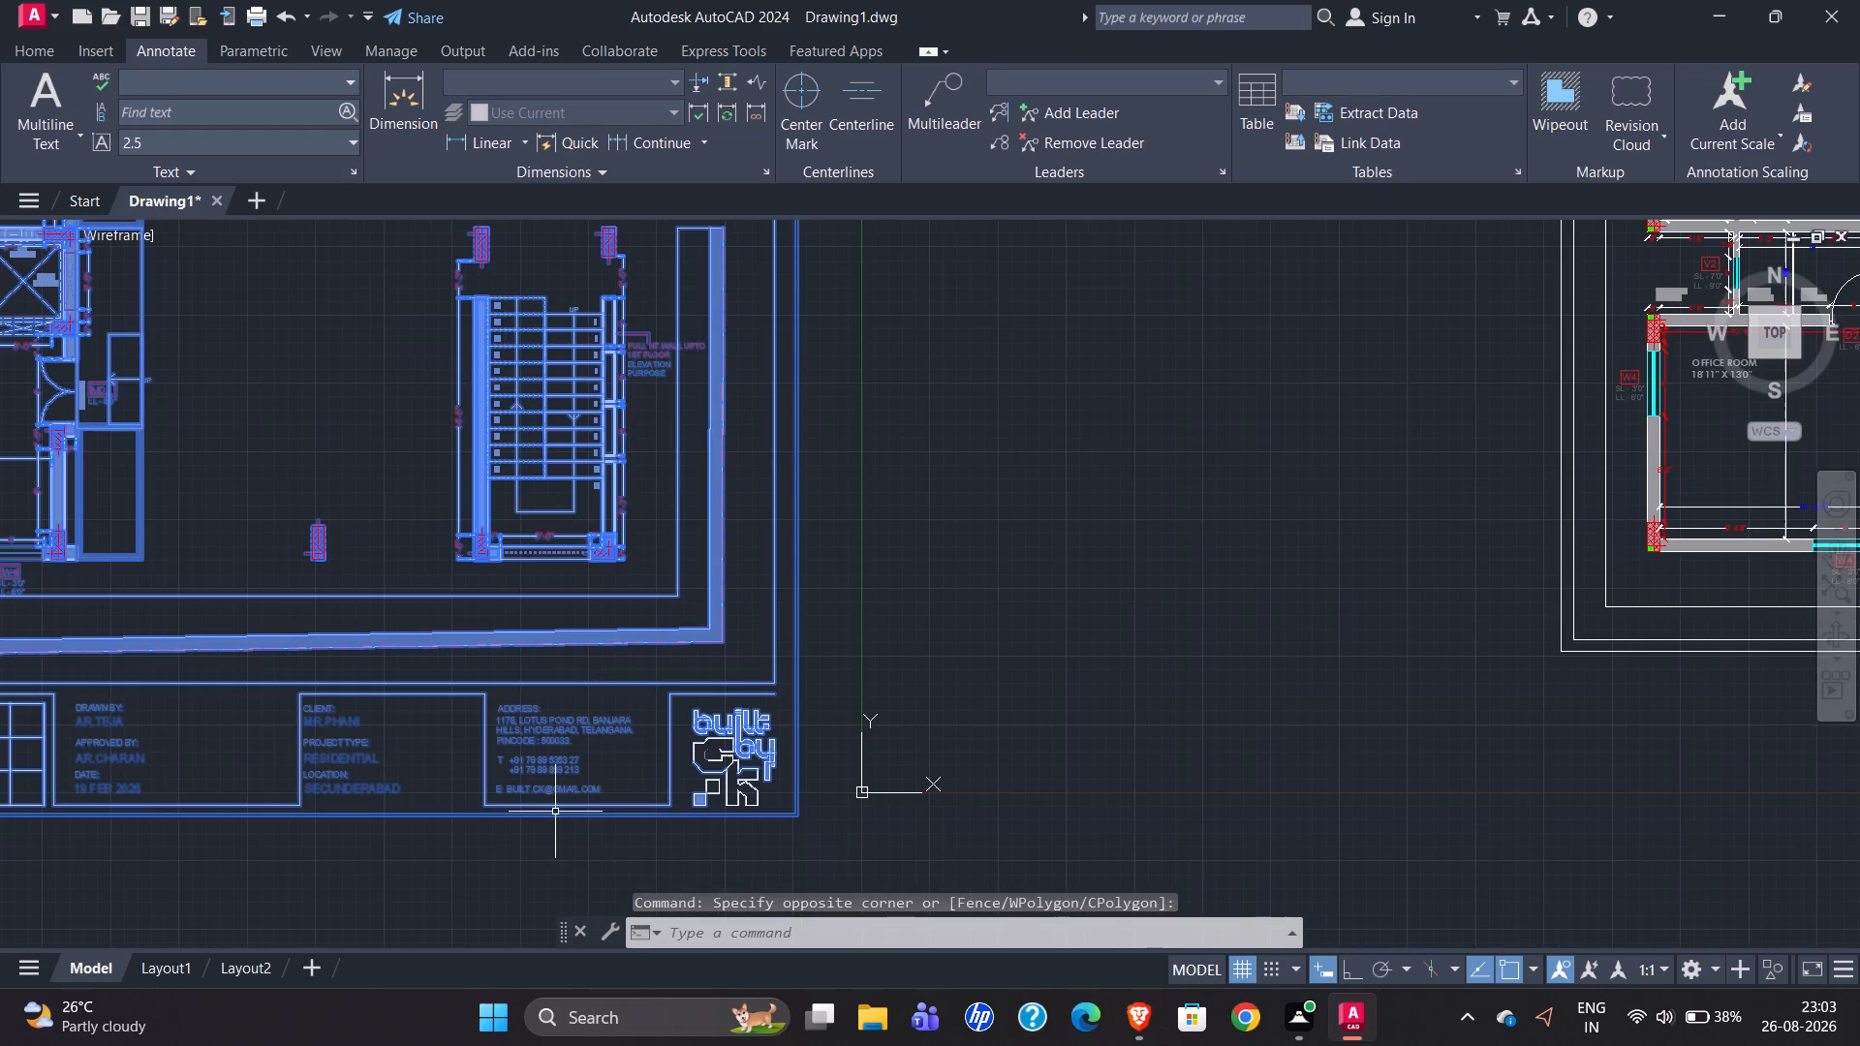
scroll(647, 704, down, 2)
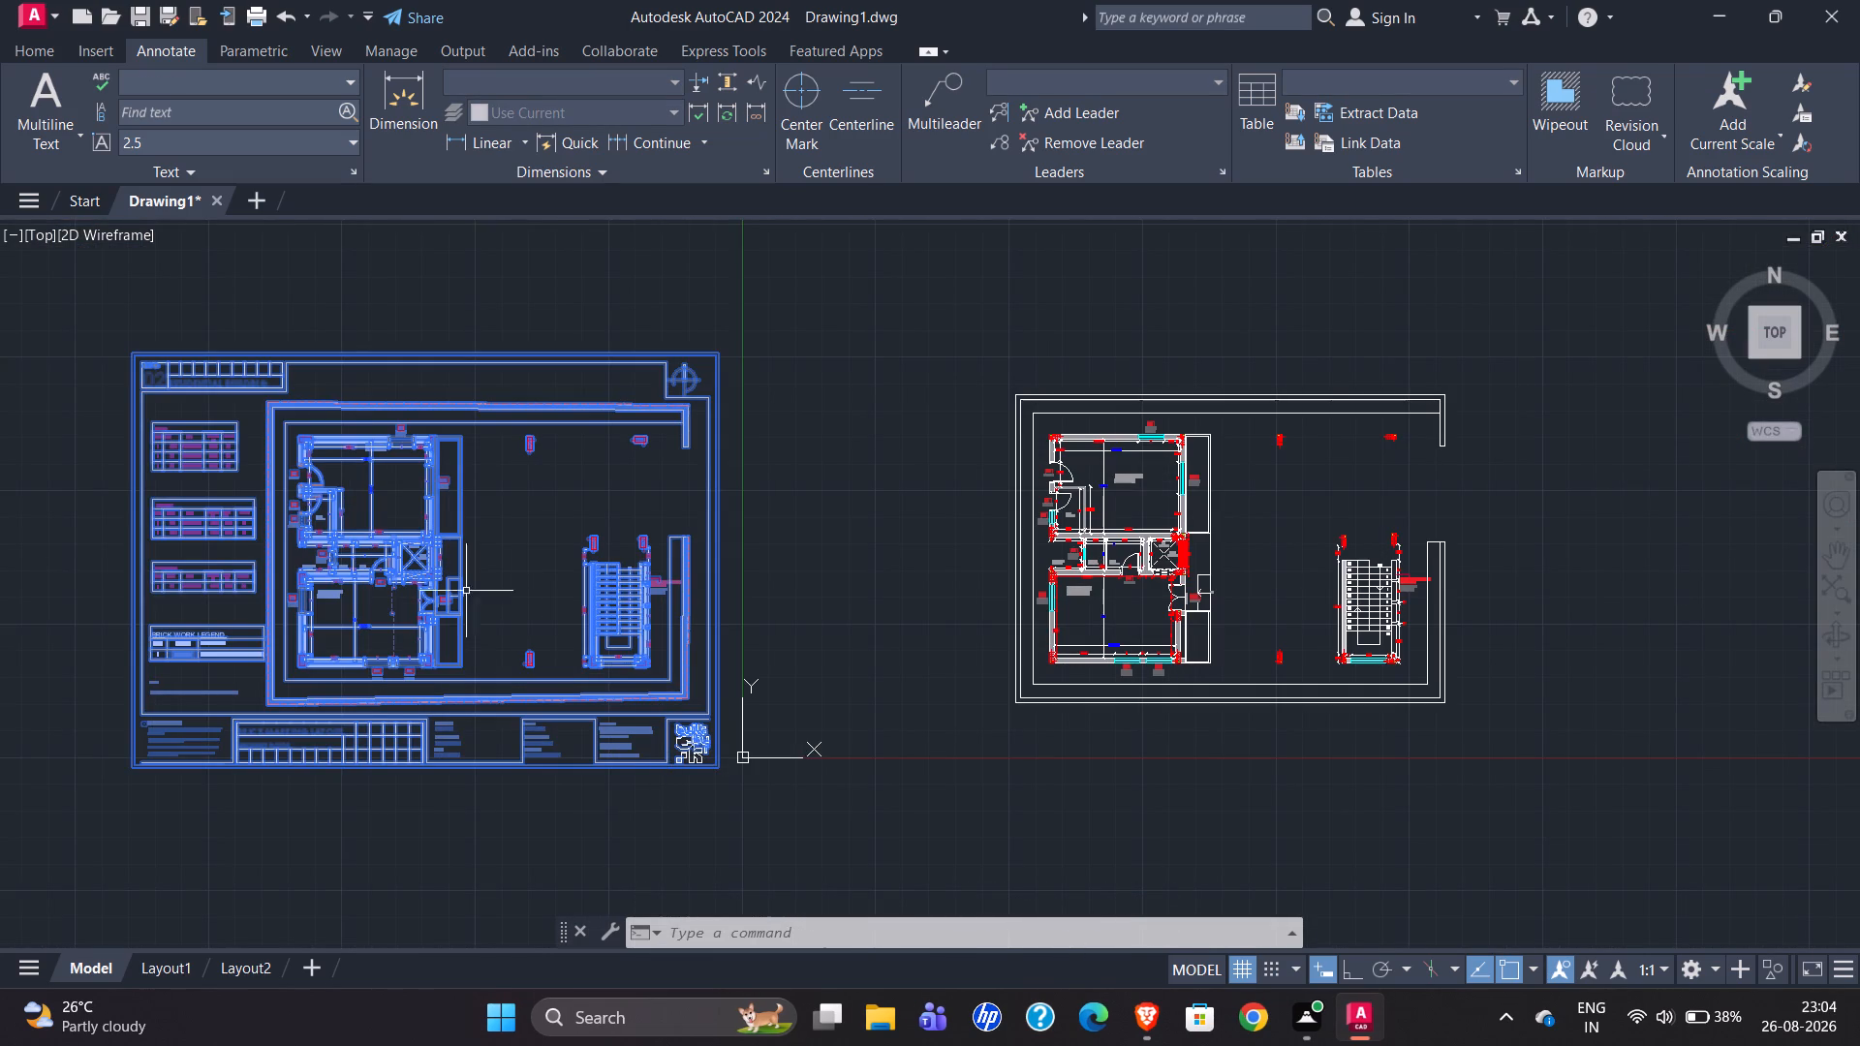
scroll(322, 676, up, 2)
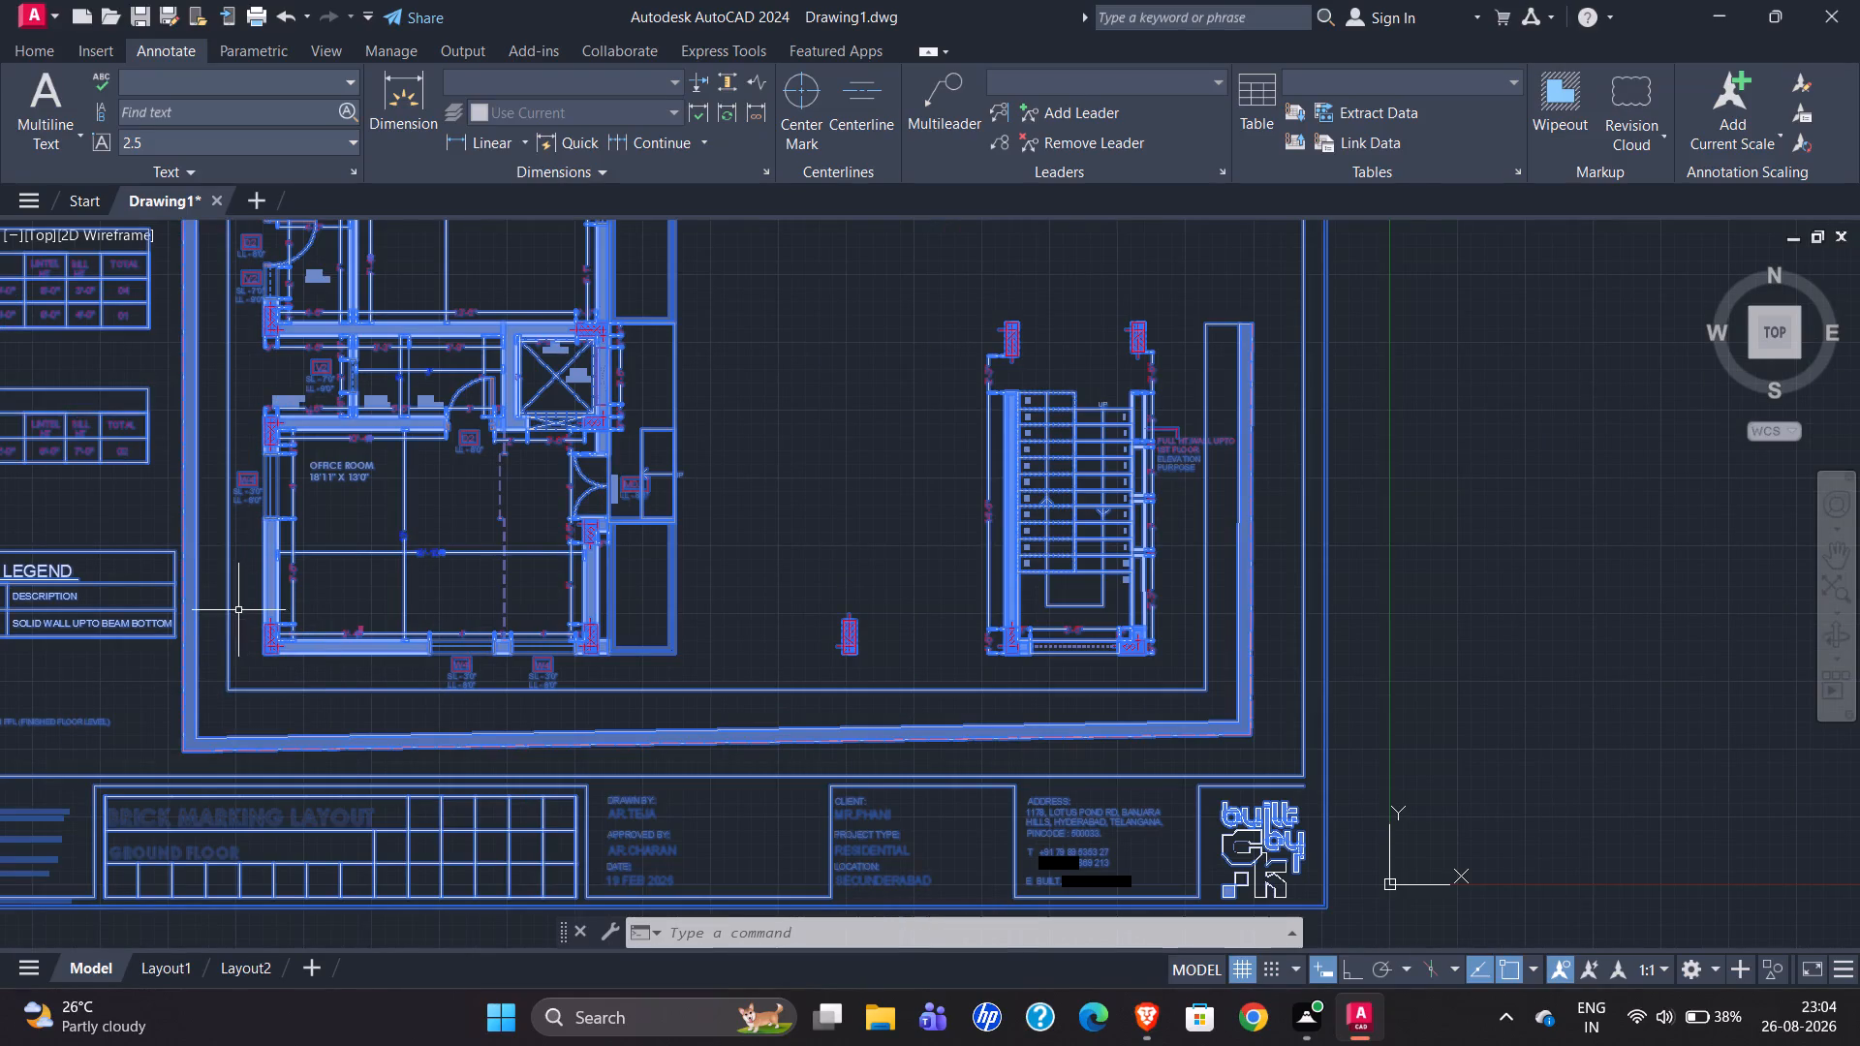
scroll(167, 569, down, 3)
key(Delete)
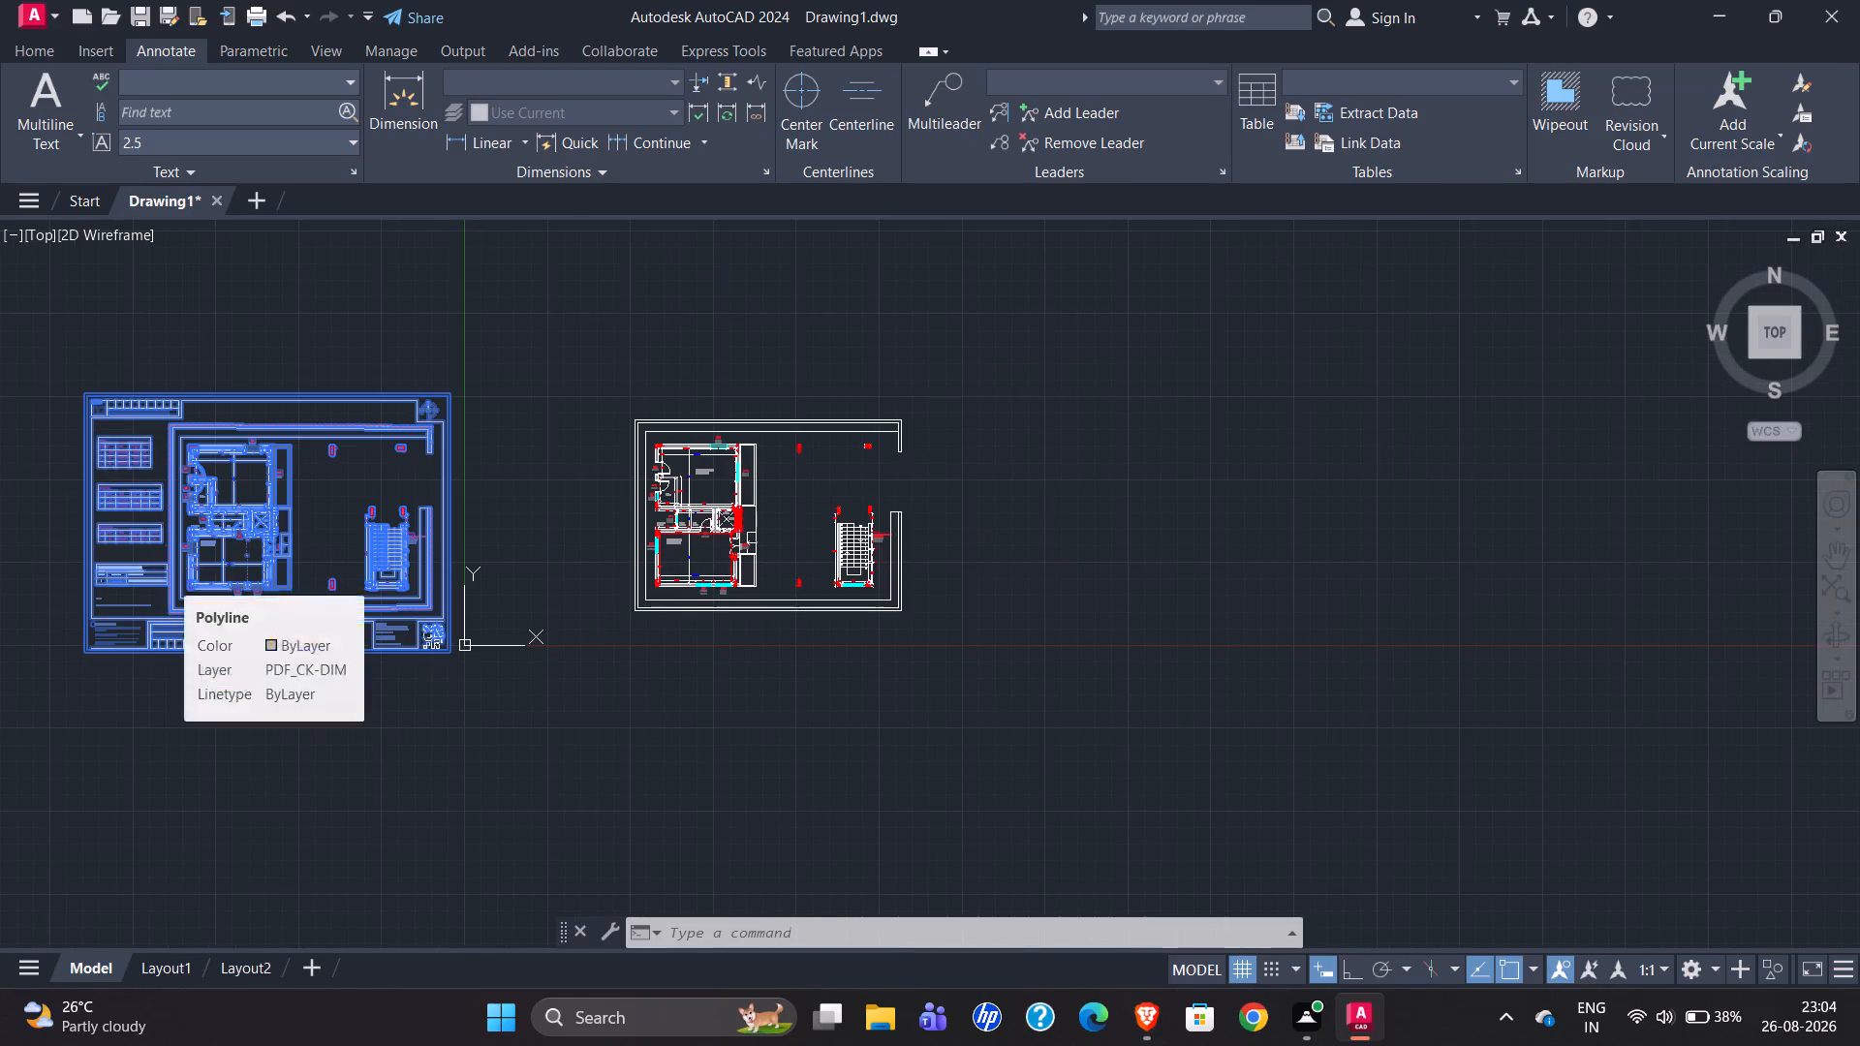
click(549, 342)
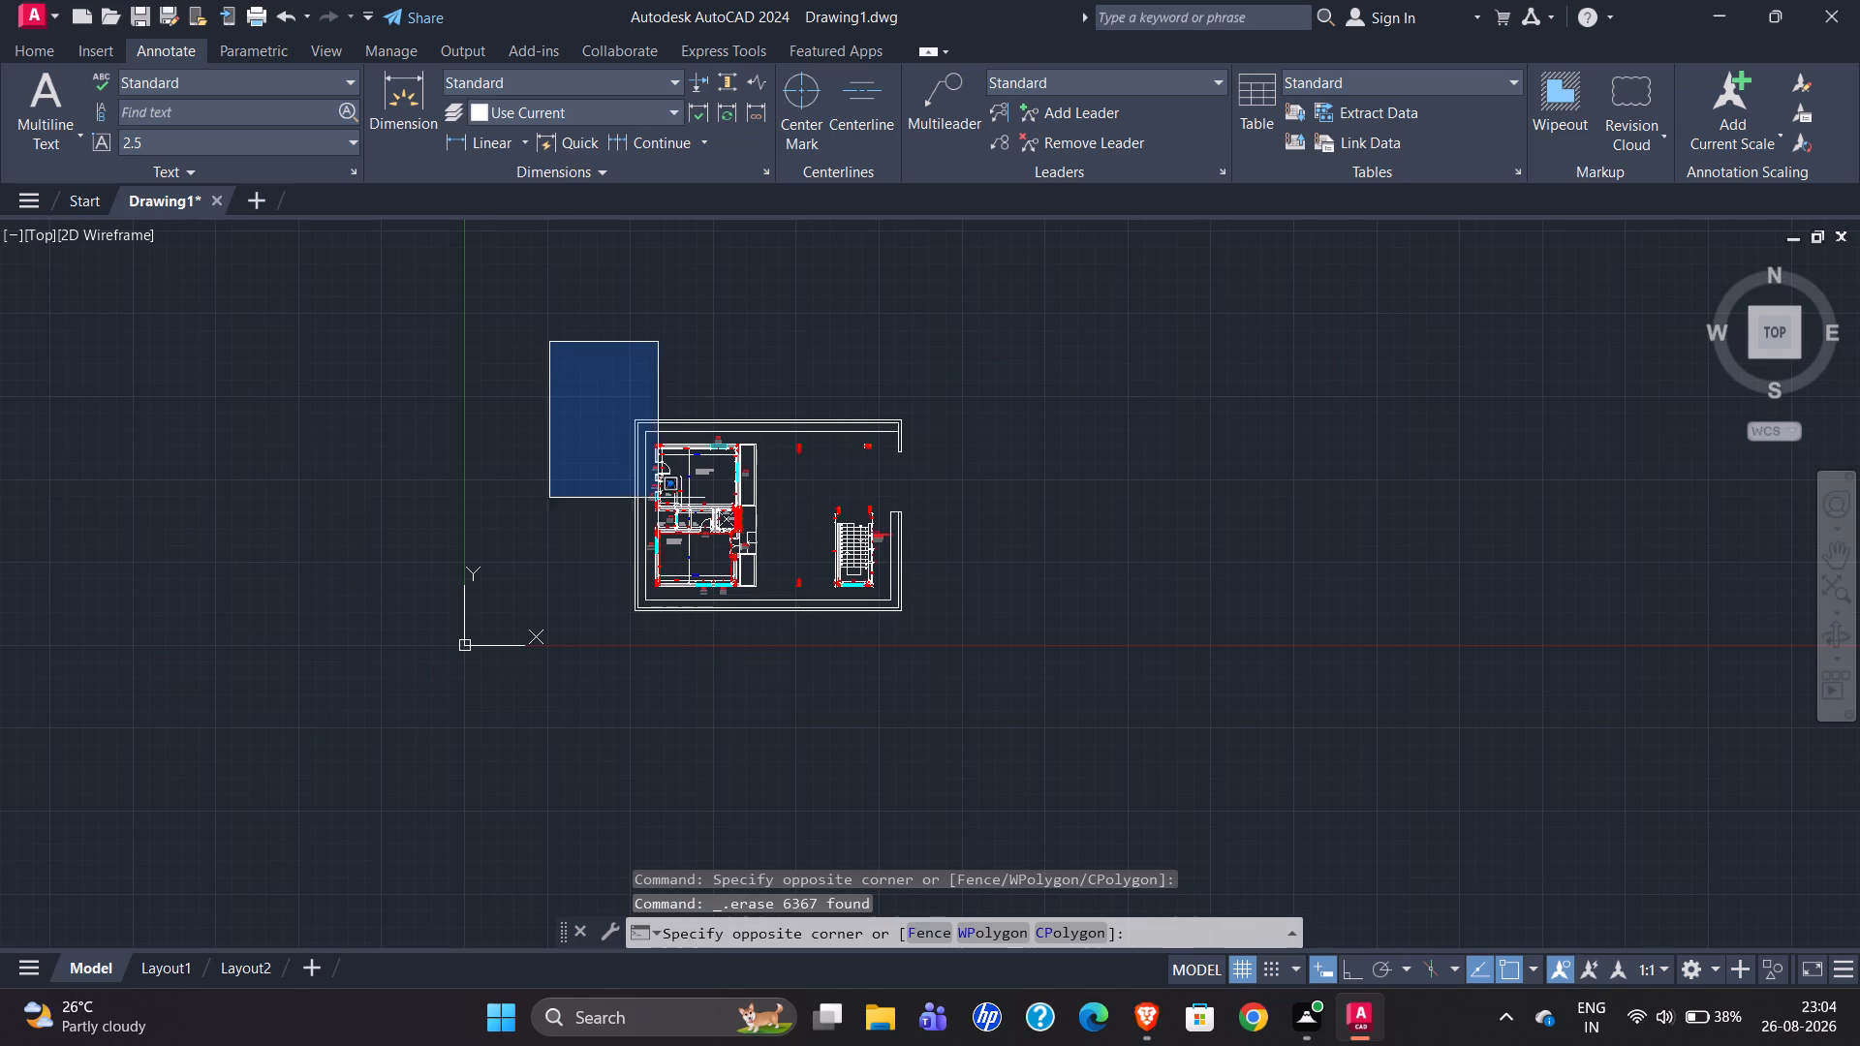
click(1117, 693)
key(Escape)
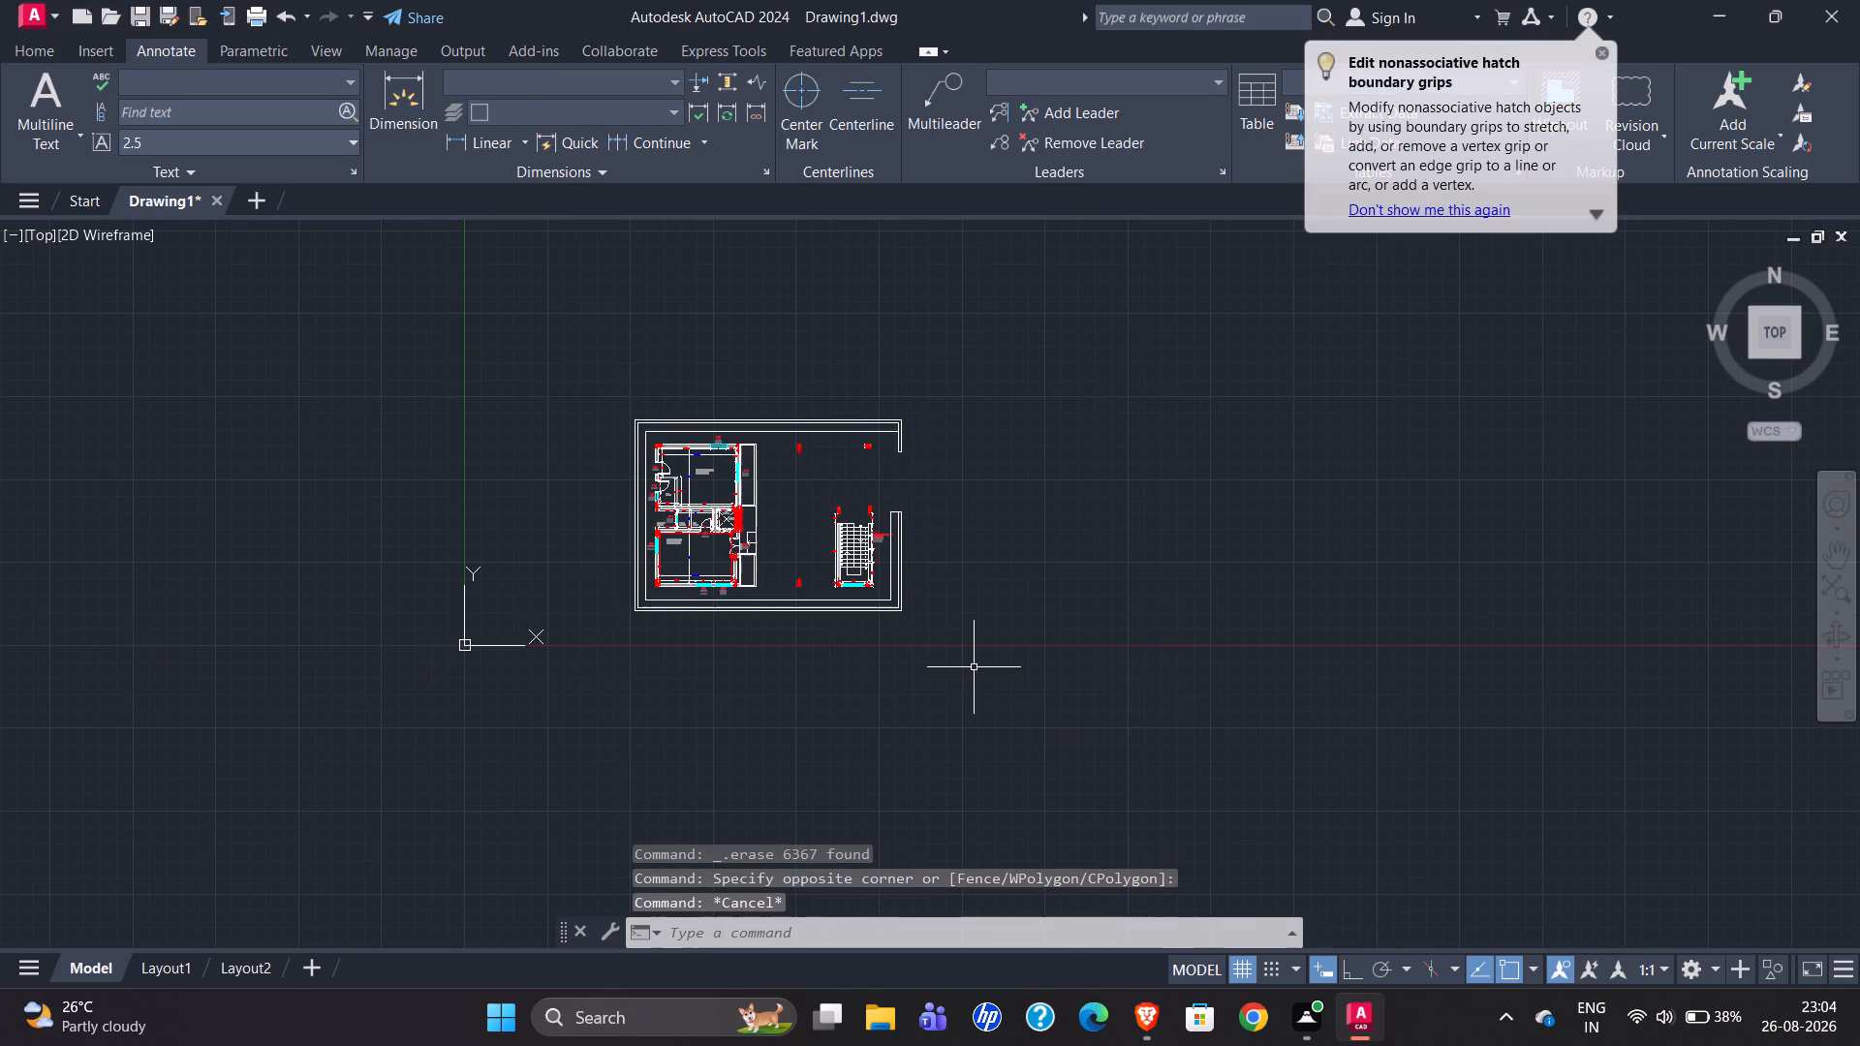
Save the drawing in the Documents folder under the file name BRICK MARK PLAN.dwg.
key(ctrl+s)
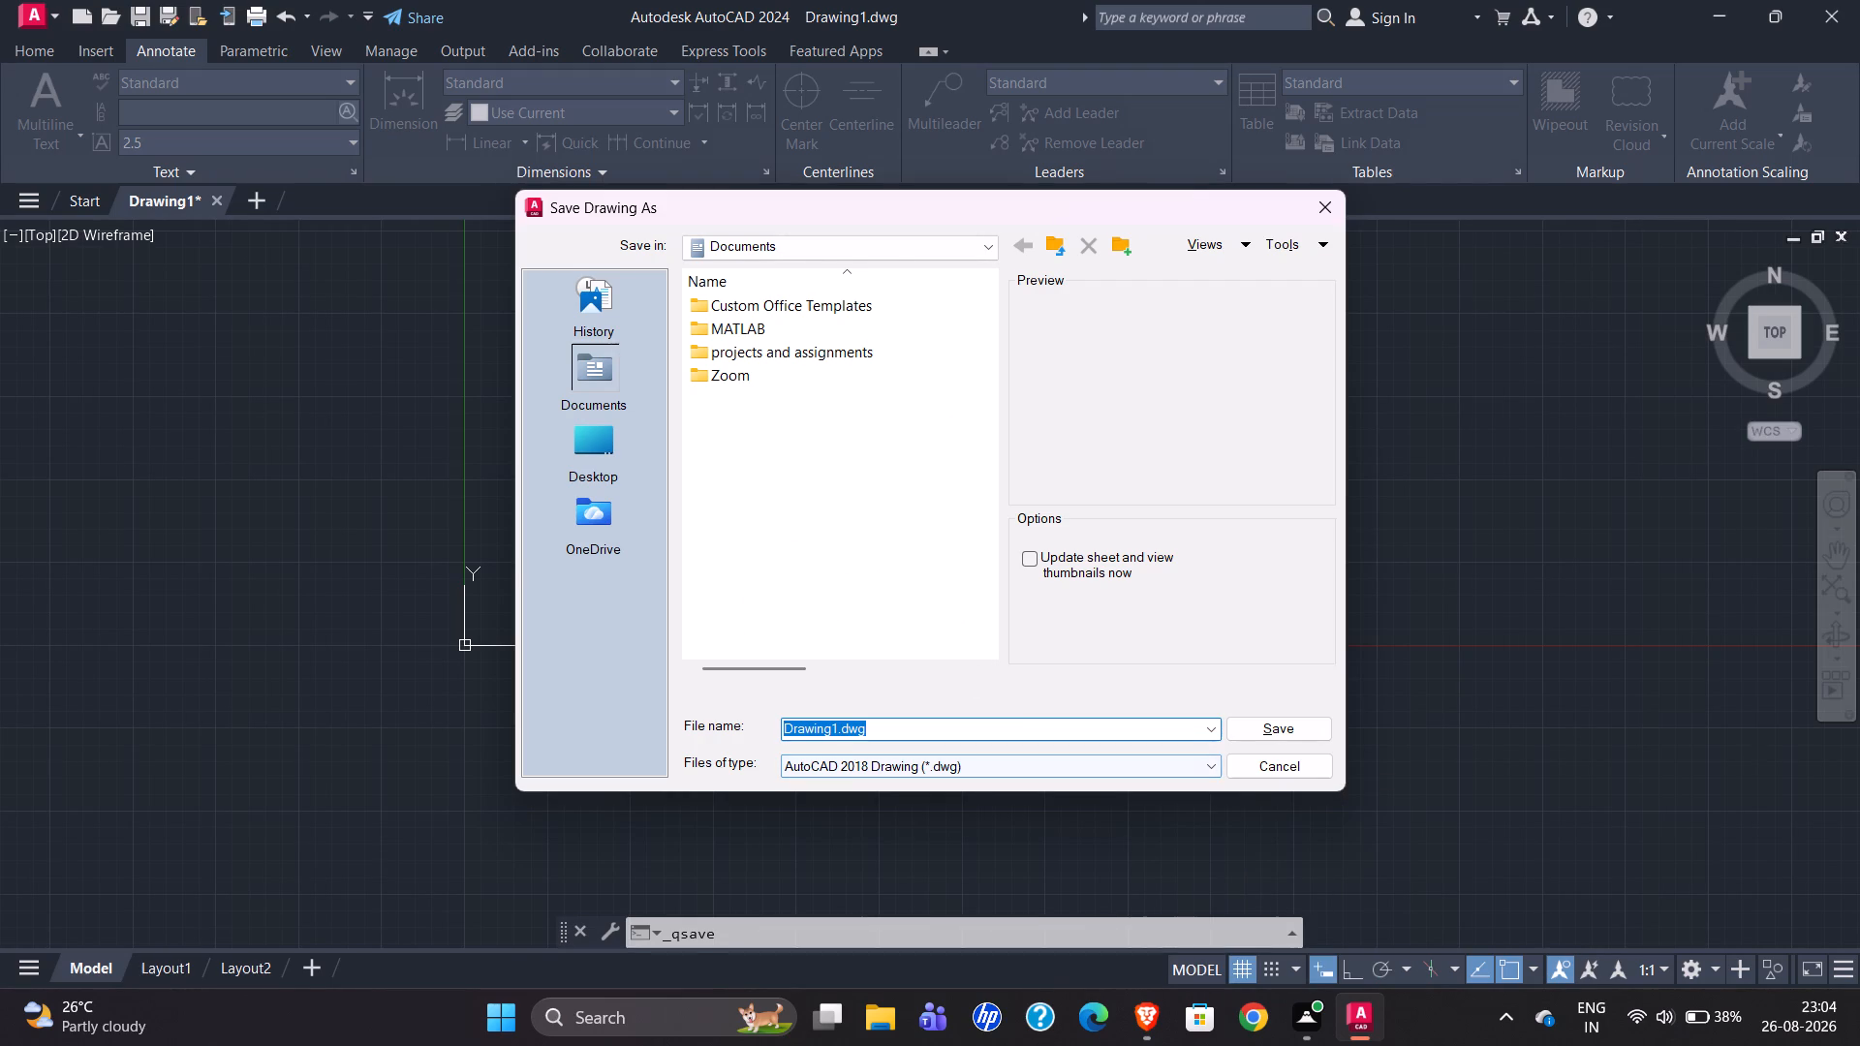
click(836, 731)
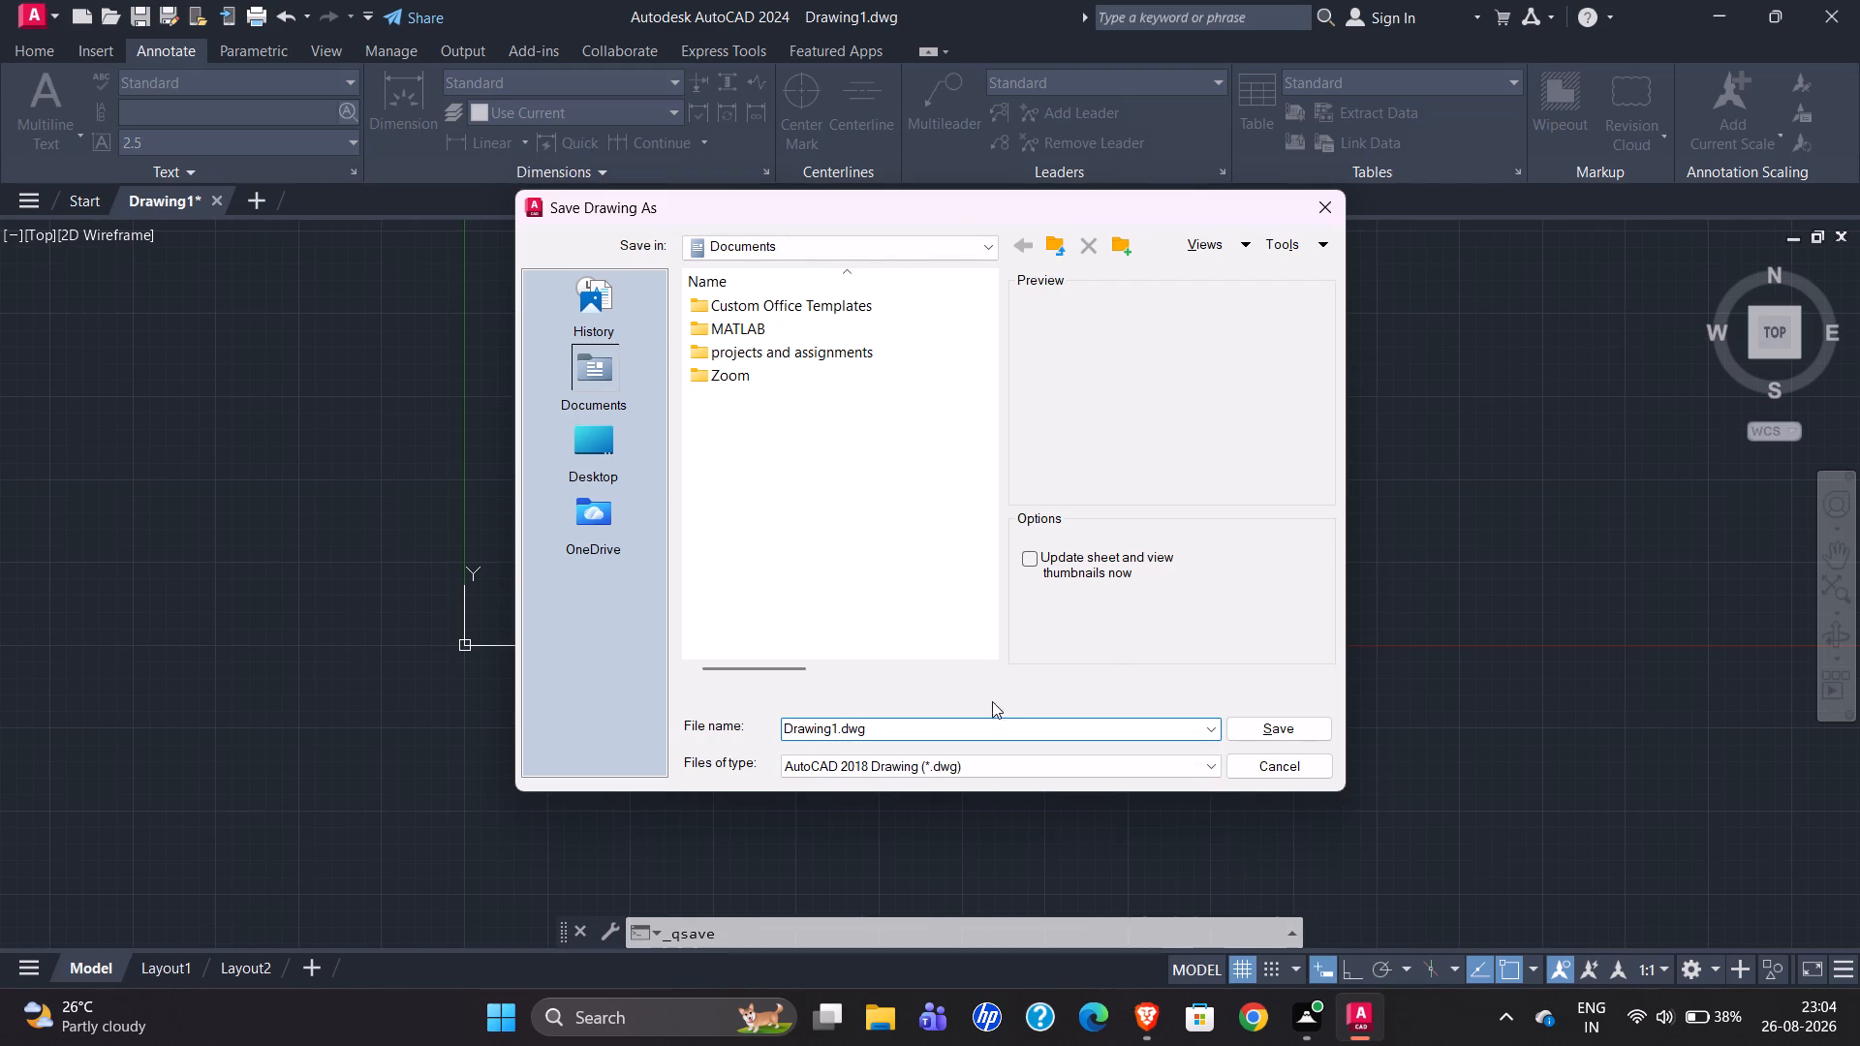
key(BackSpace)
key(BackSpace)
key(BackSpace)
key(BackSpace)
key(BackSpace)
key(BackSpace)
key(BackSpace)
key(BackSpace)
key(BackSpace)
key(BackSpace)
key(BackSpace)
key(BackSpace)
key(BackSpace)
key(BackSpace)
key(BackSpace)
key(BackSpace)
text(BE)
key(BackSpace)
text(RO)
key(BackSpace)
key(i)
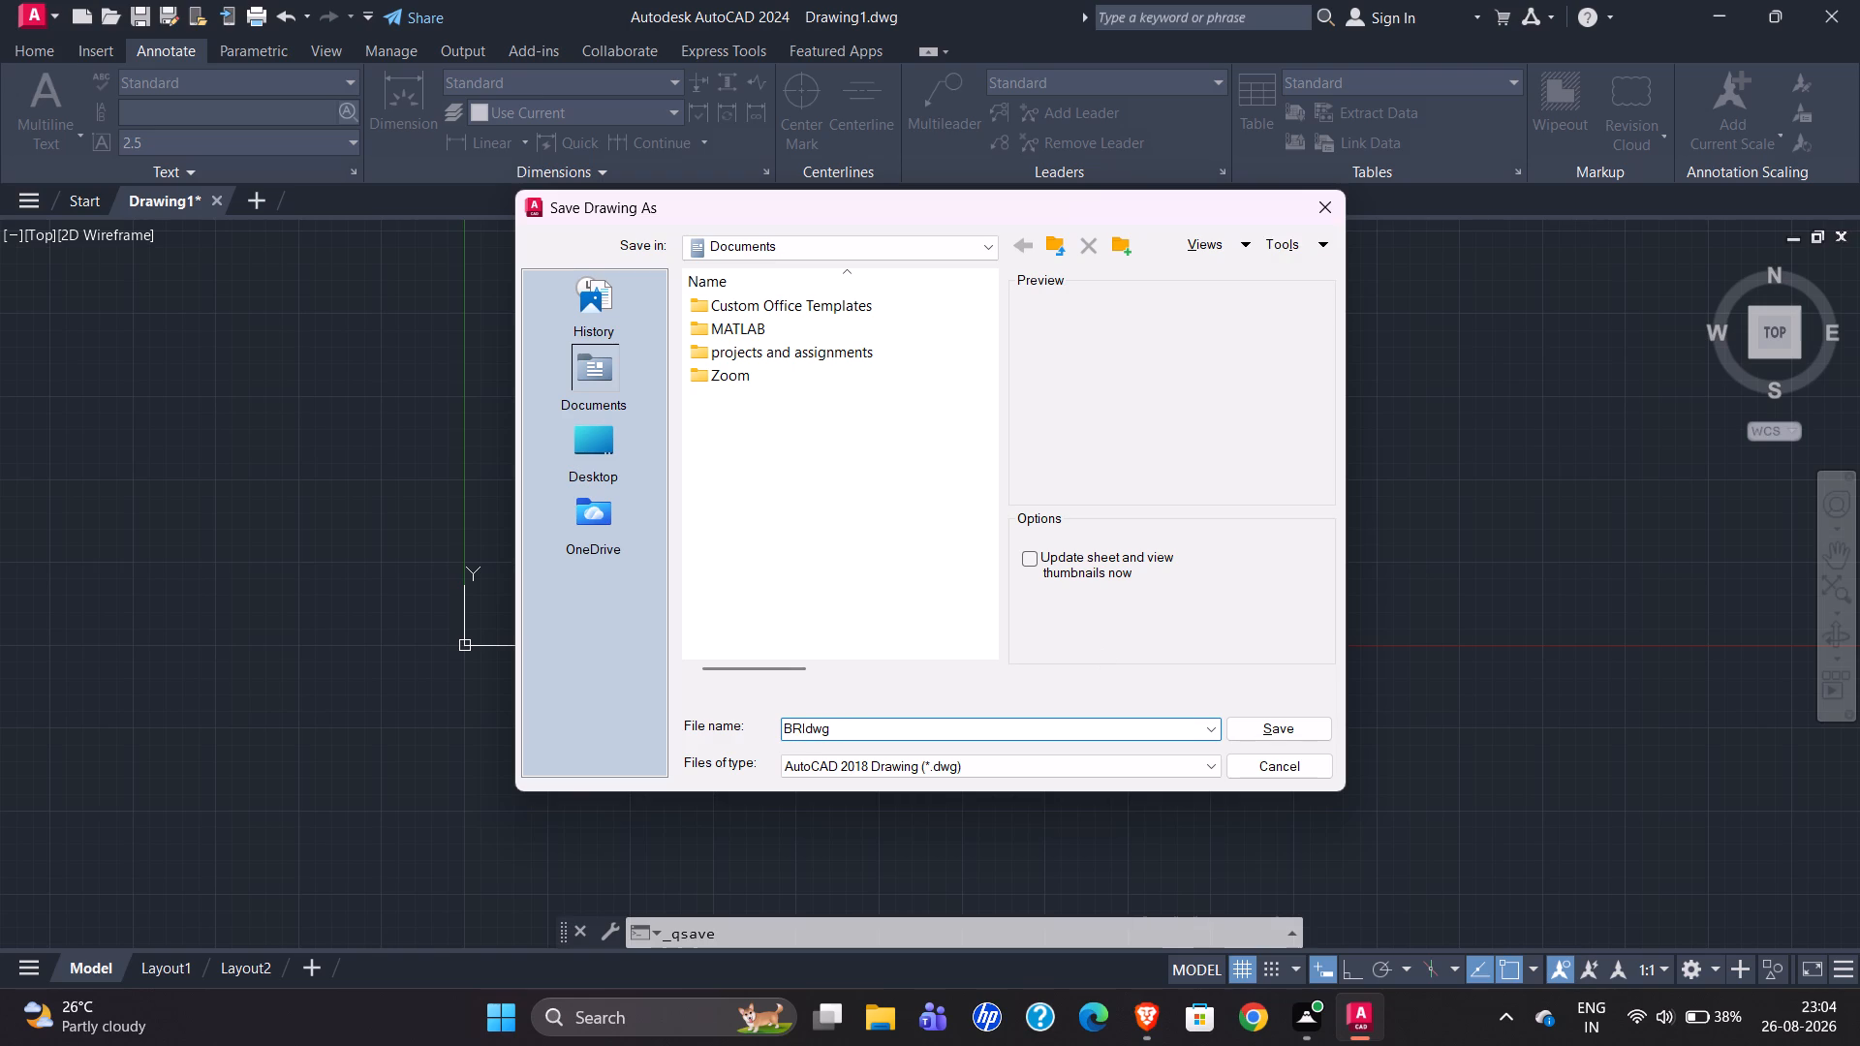
text(CK)
key(space)
text(MA)
text(RK PLAN)
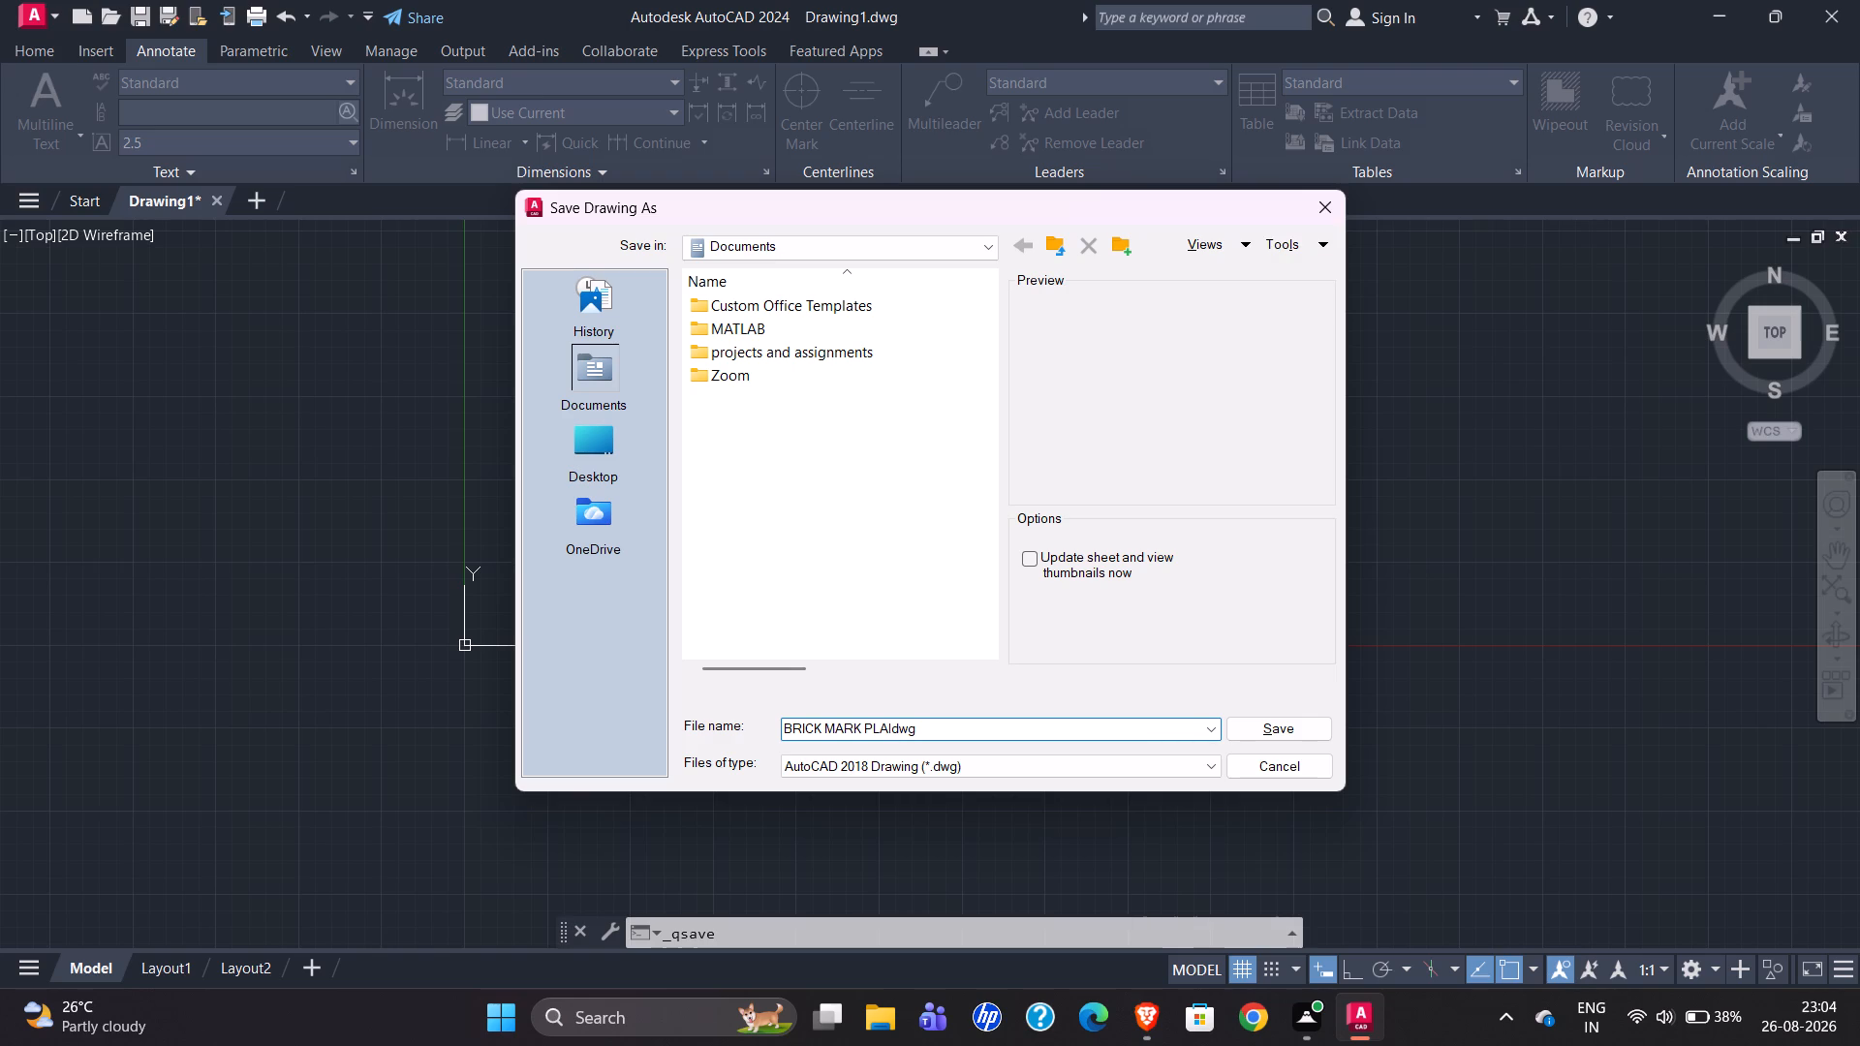
click(1276, 737)
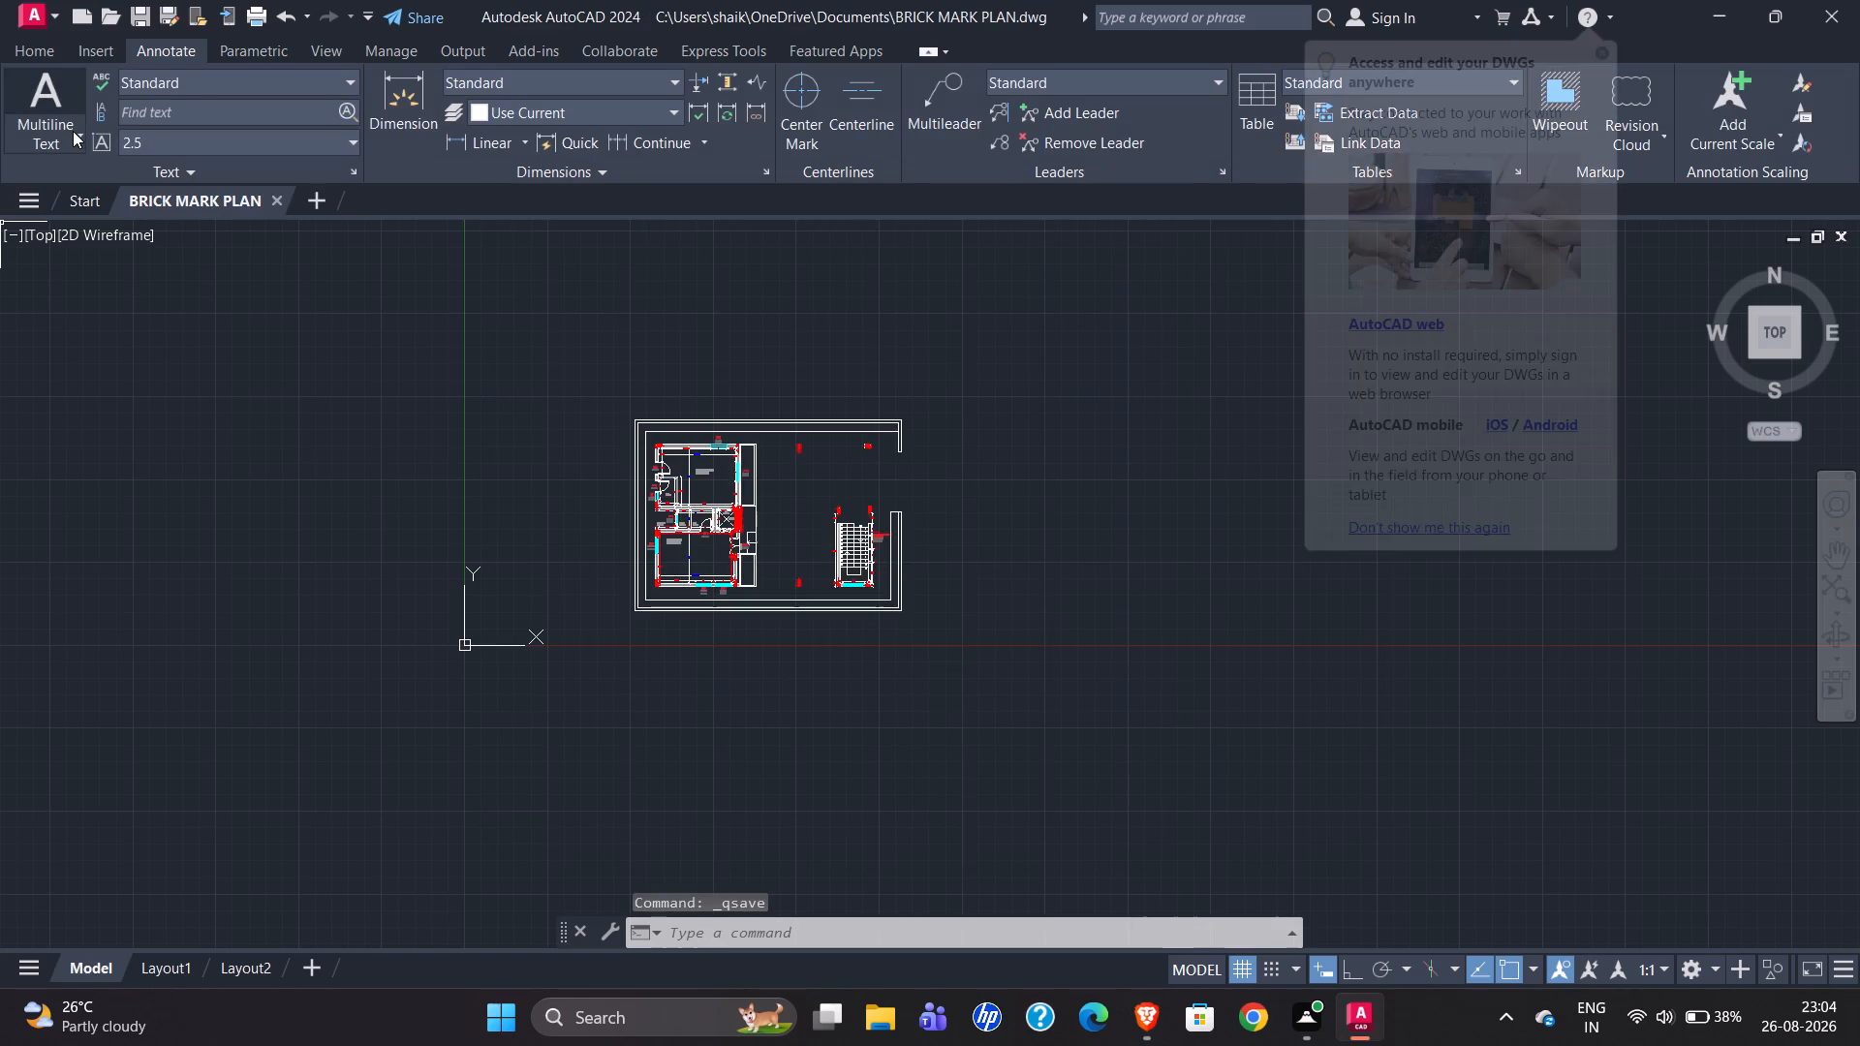
Export the current display of the plan as BRICK MARK PLAN.pdf into the AUTO CAD folder.
click(54, 13)
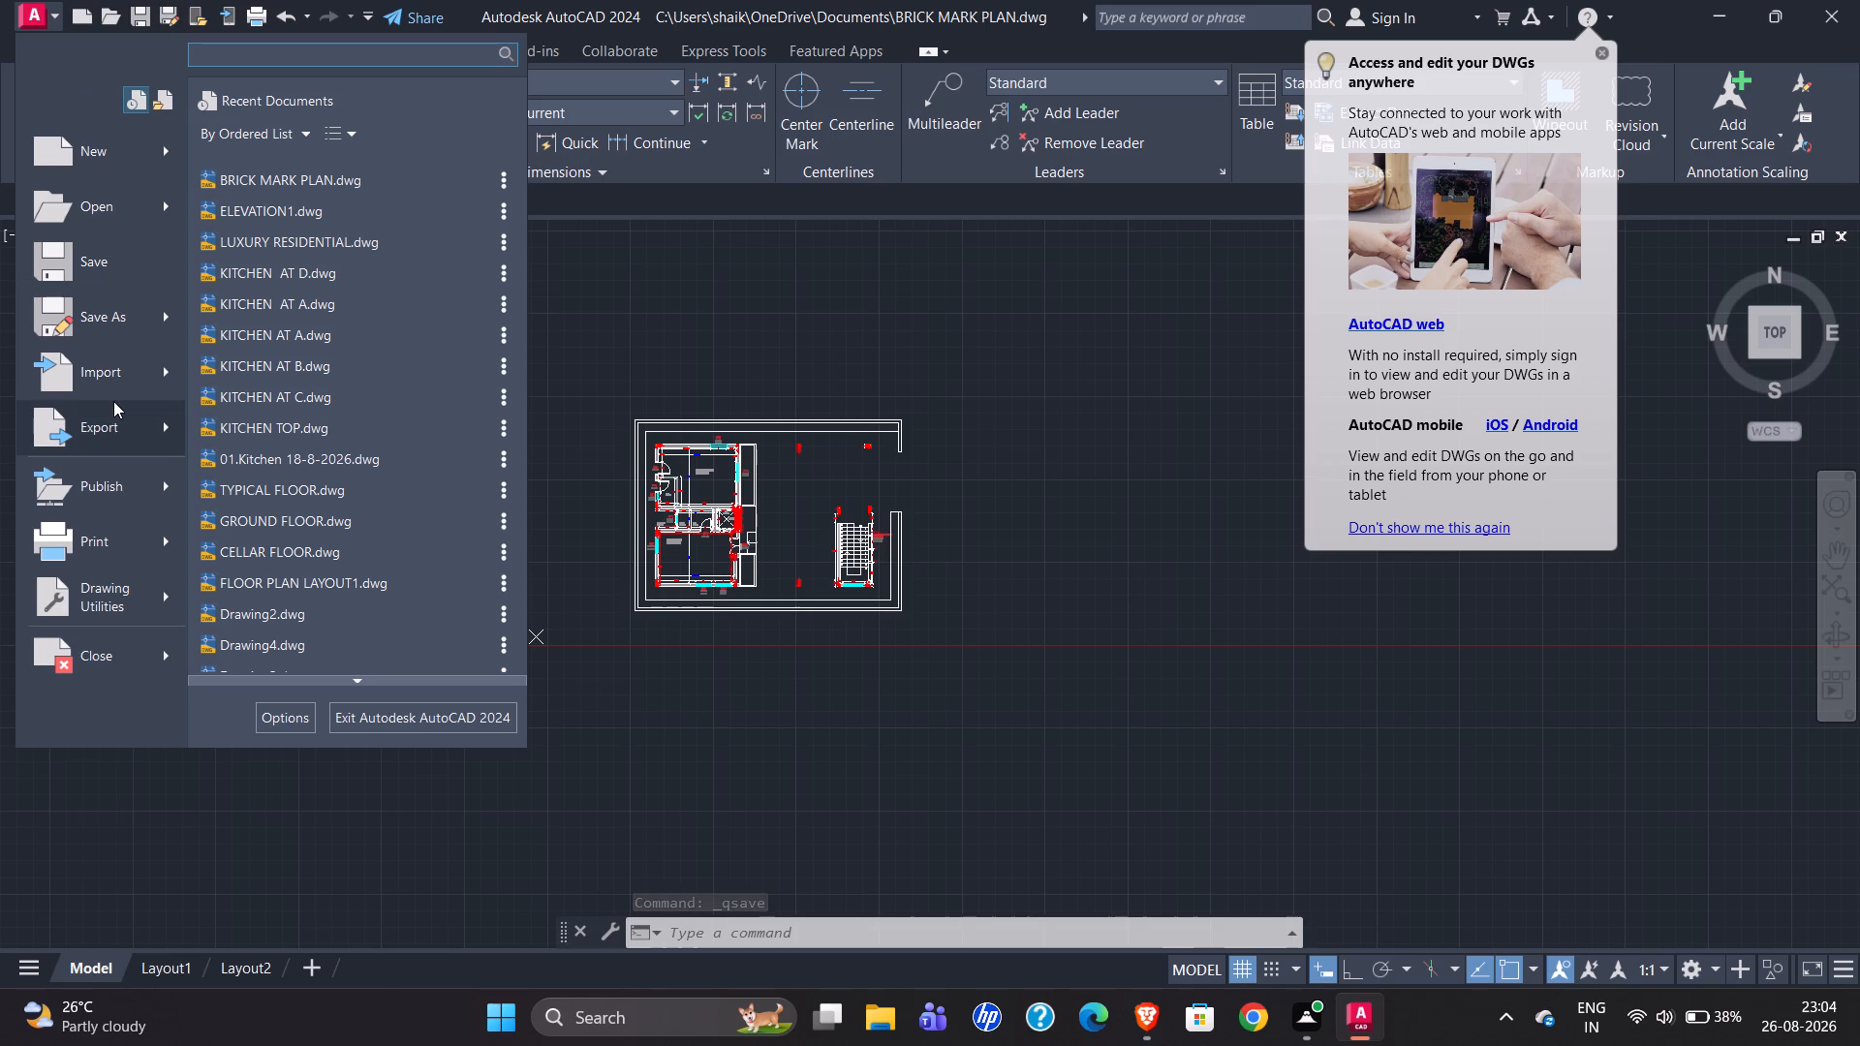
click(115, 435)
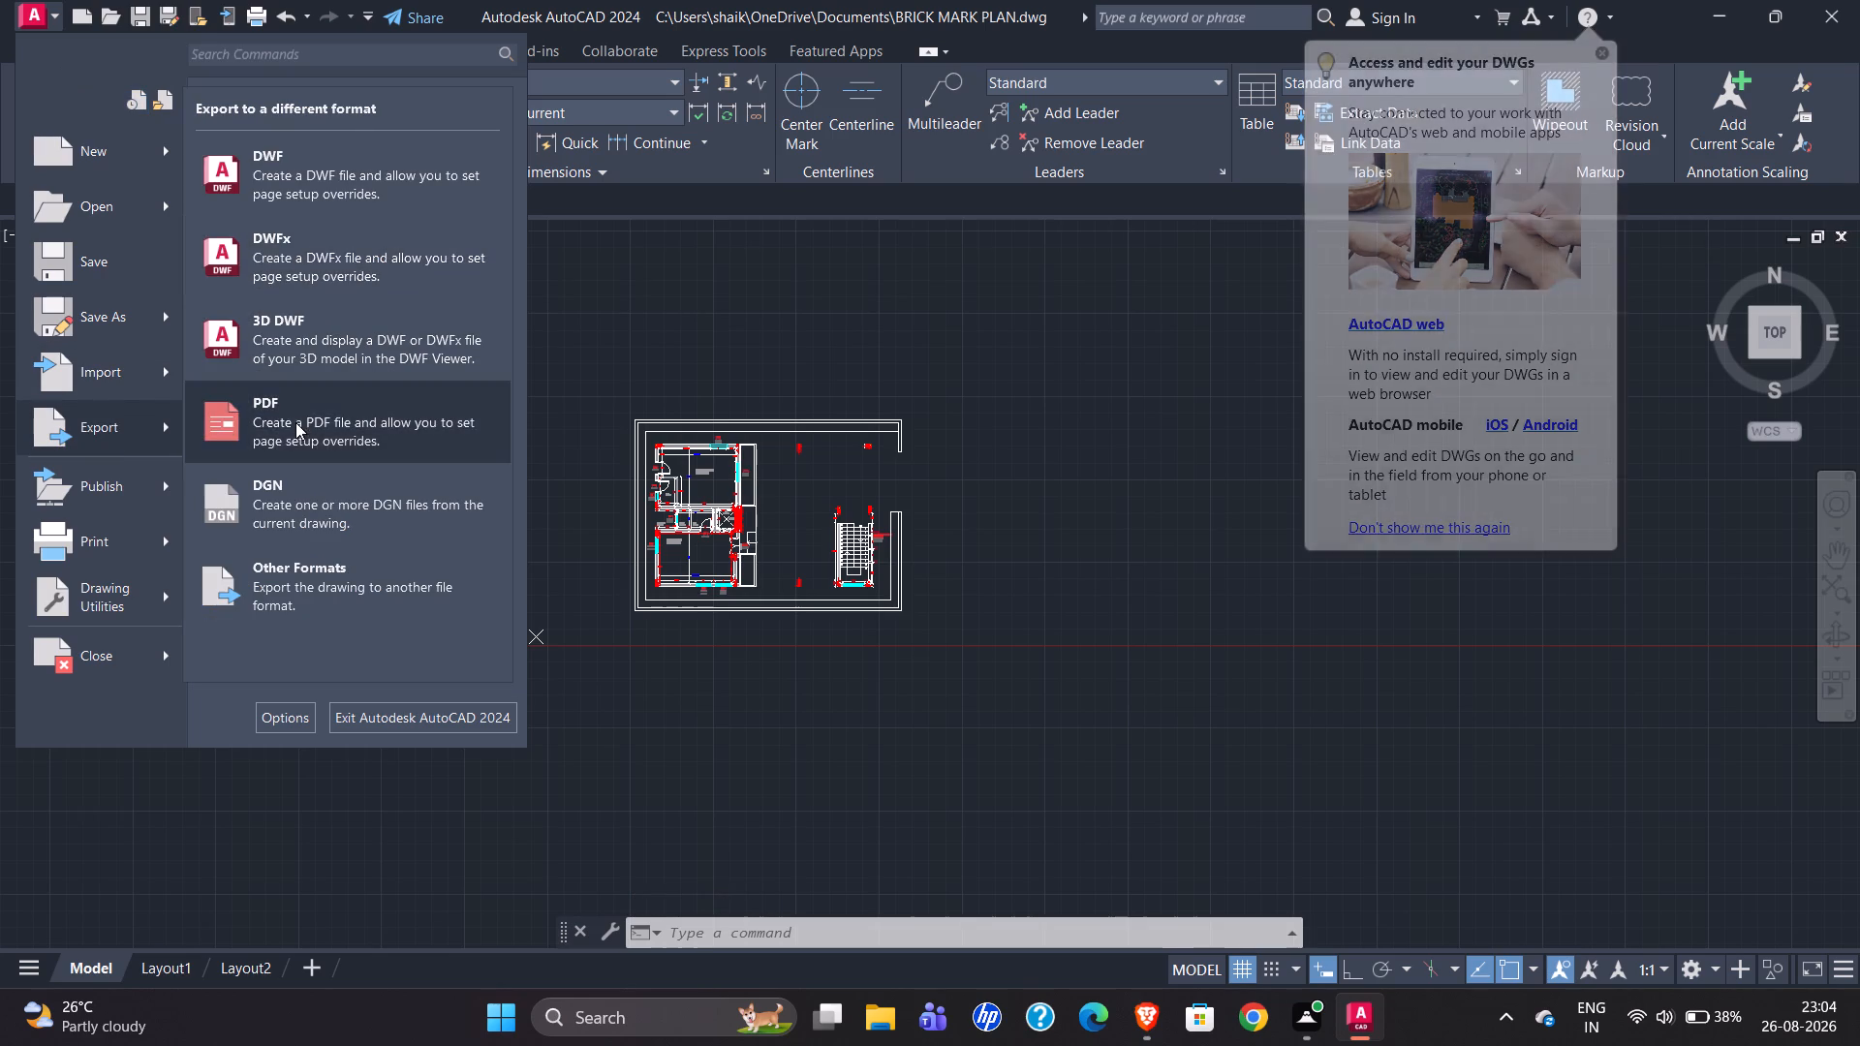
click(295, 422)
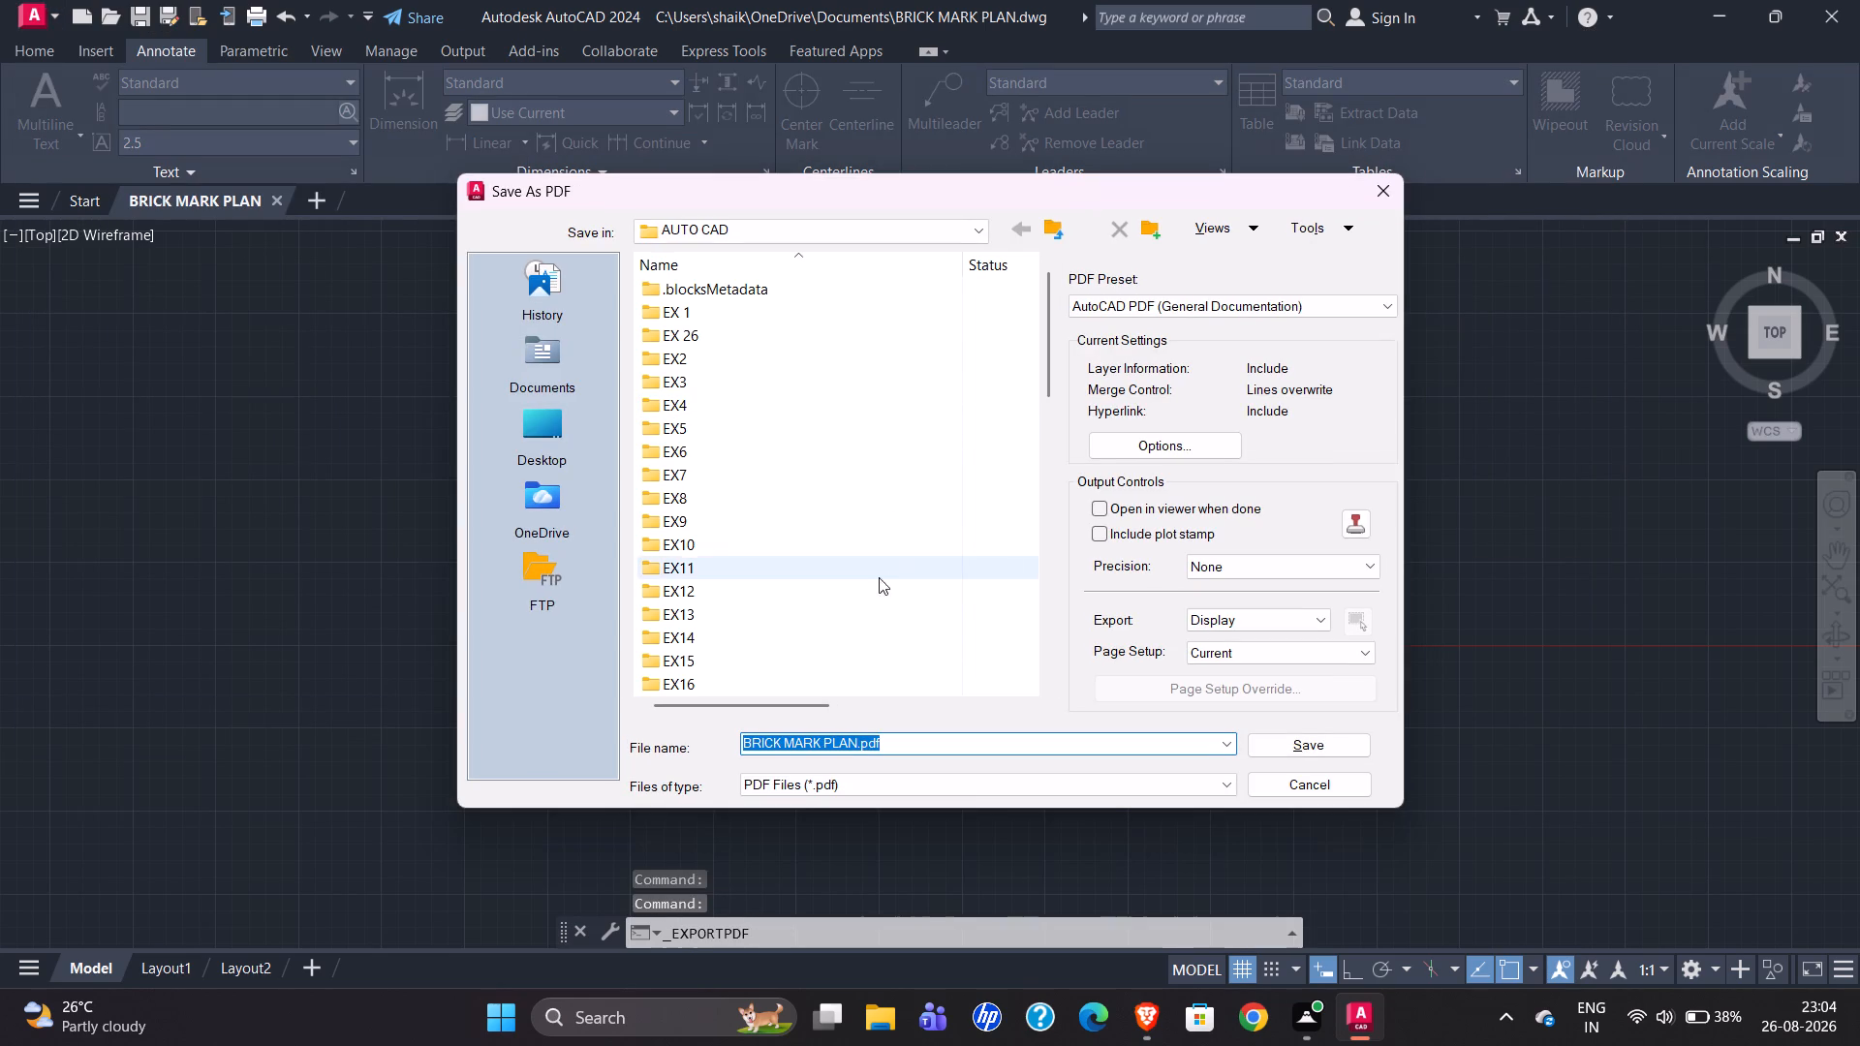
scroll(789, 453, down, 4)
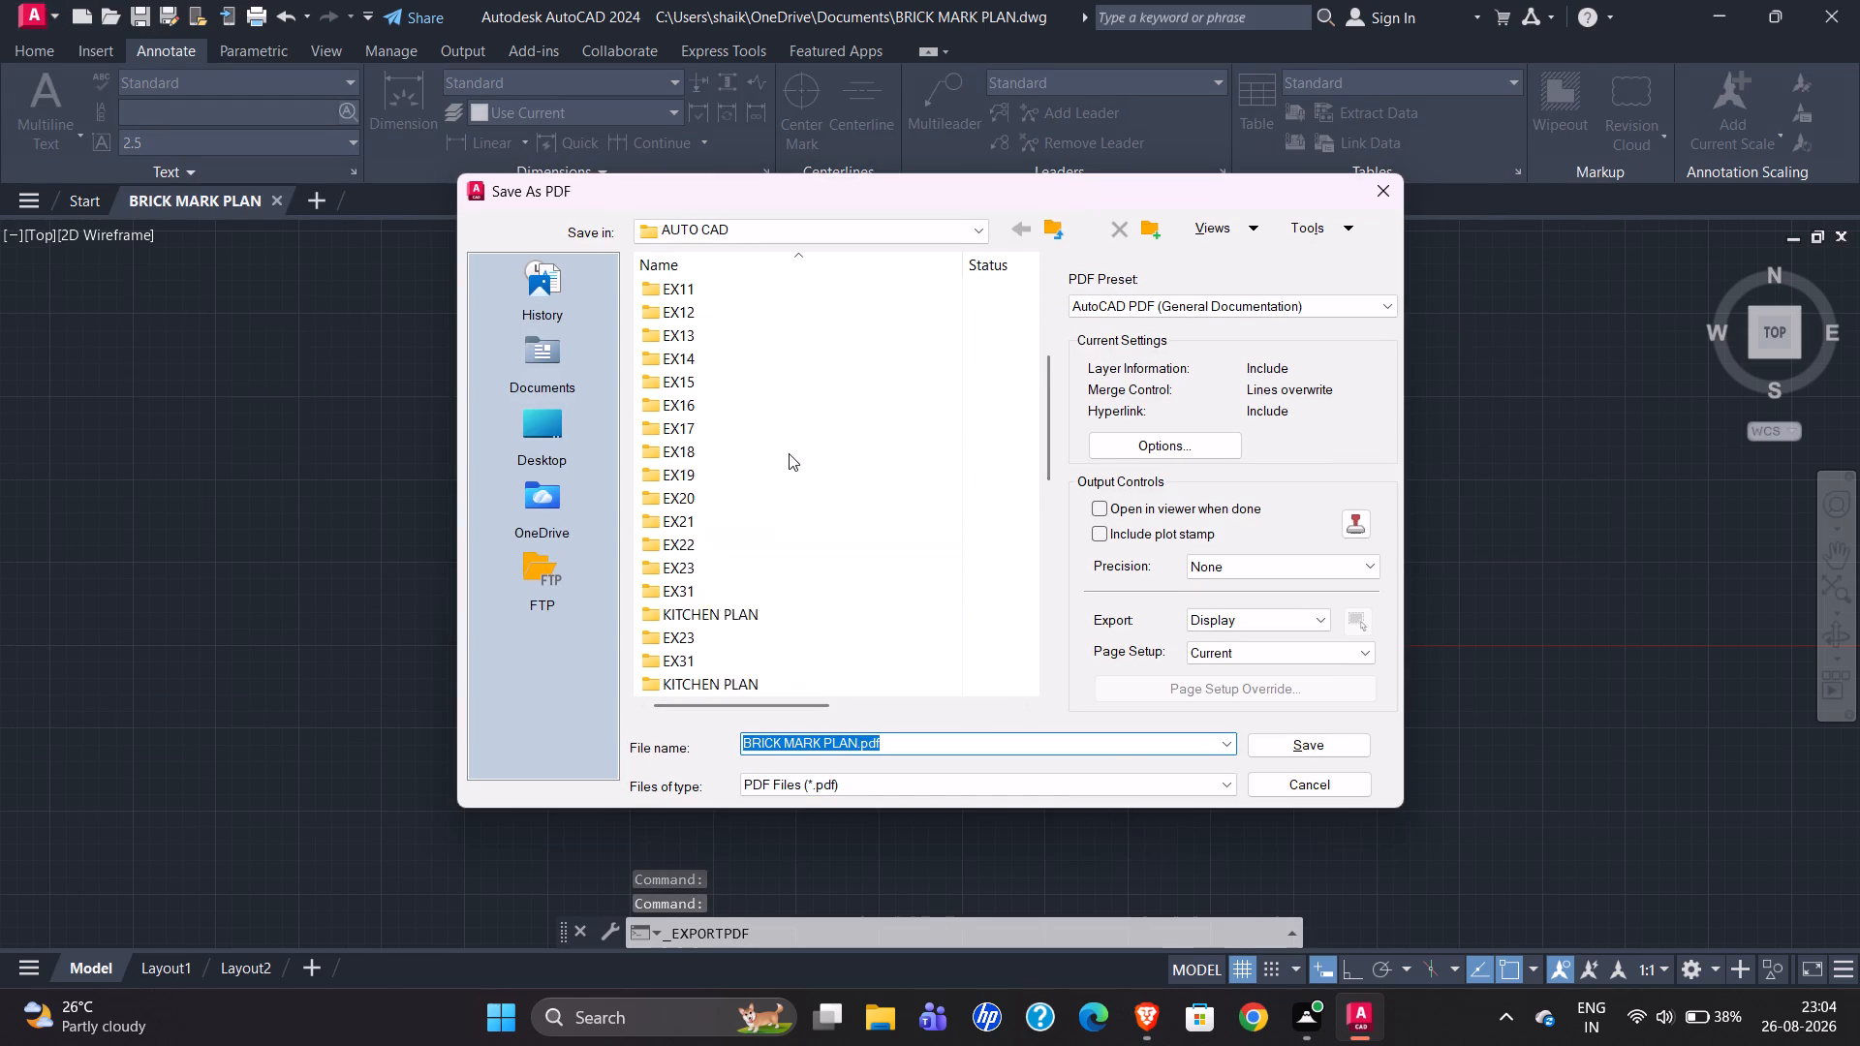
scroll(789, 453, down, 1)
click(1332, 748)
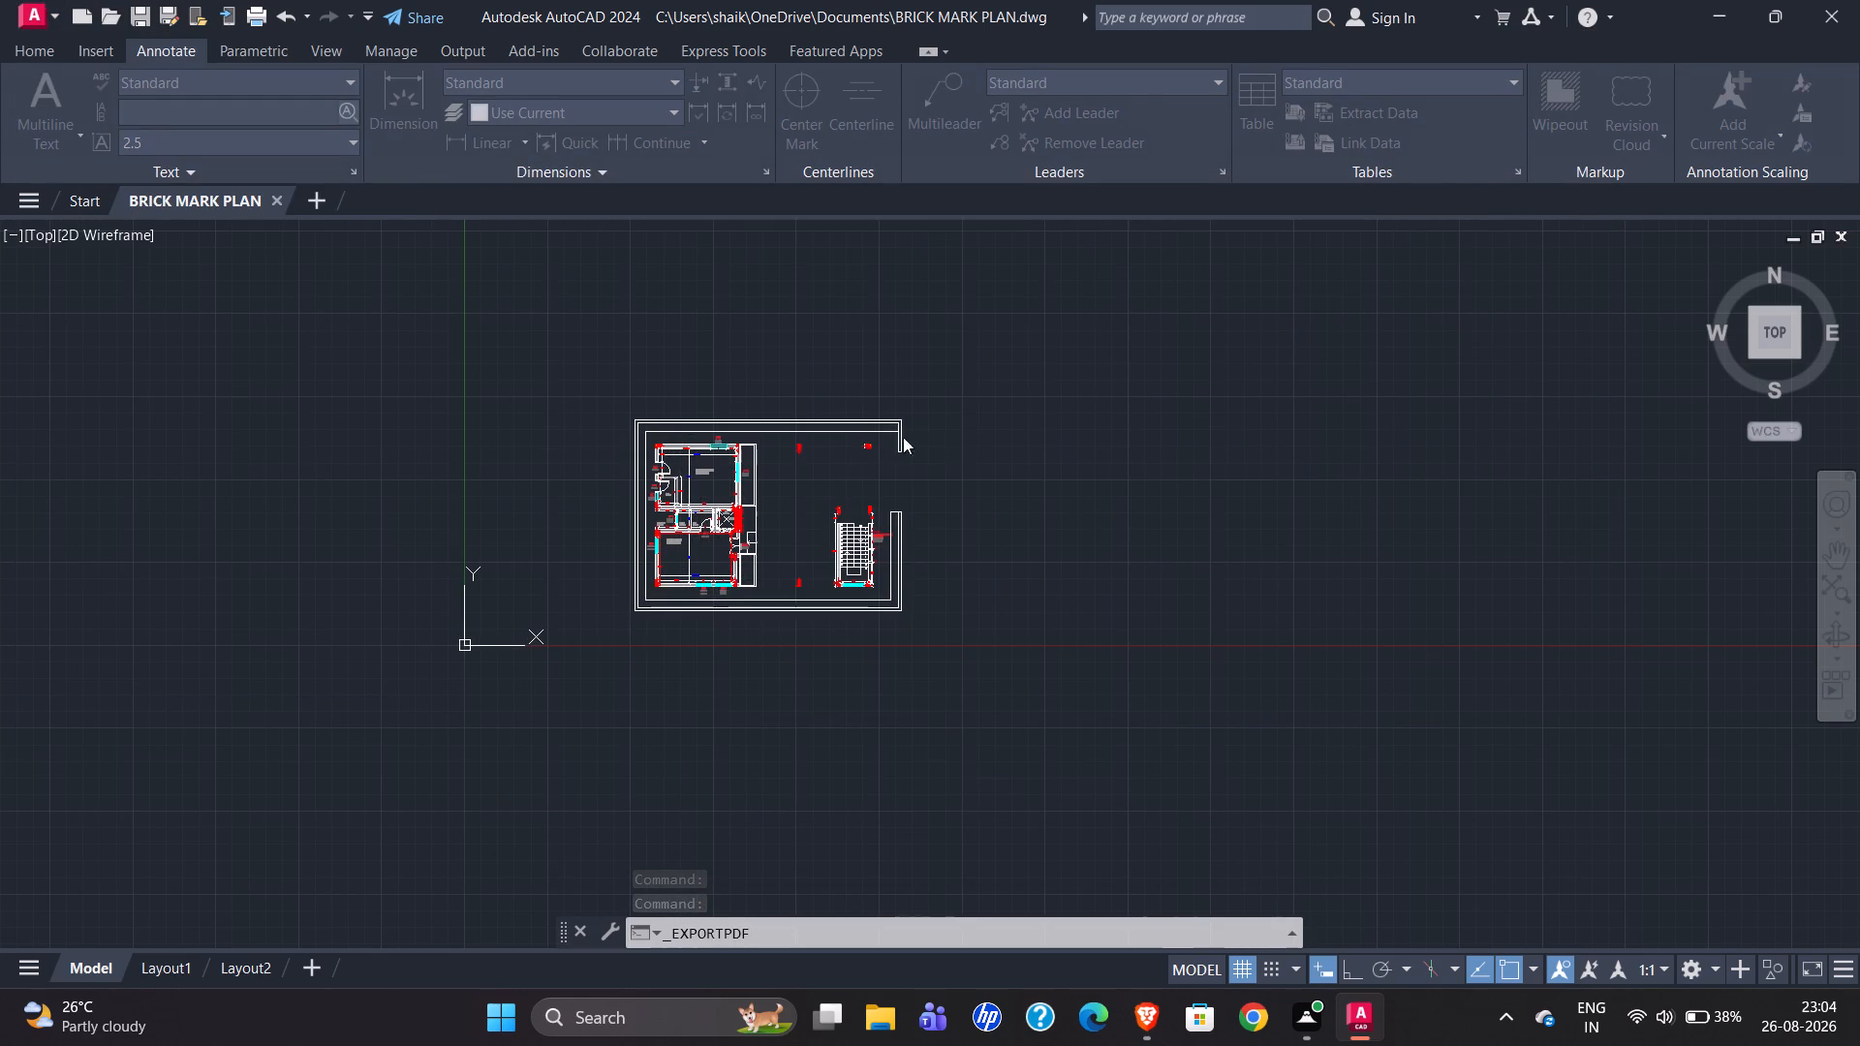
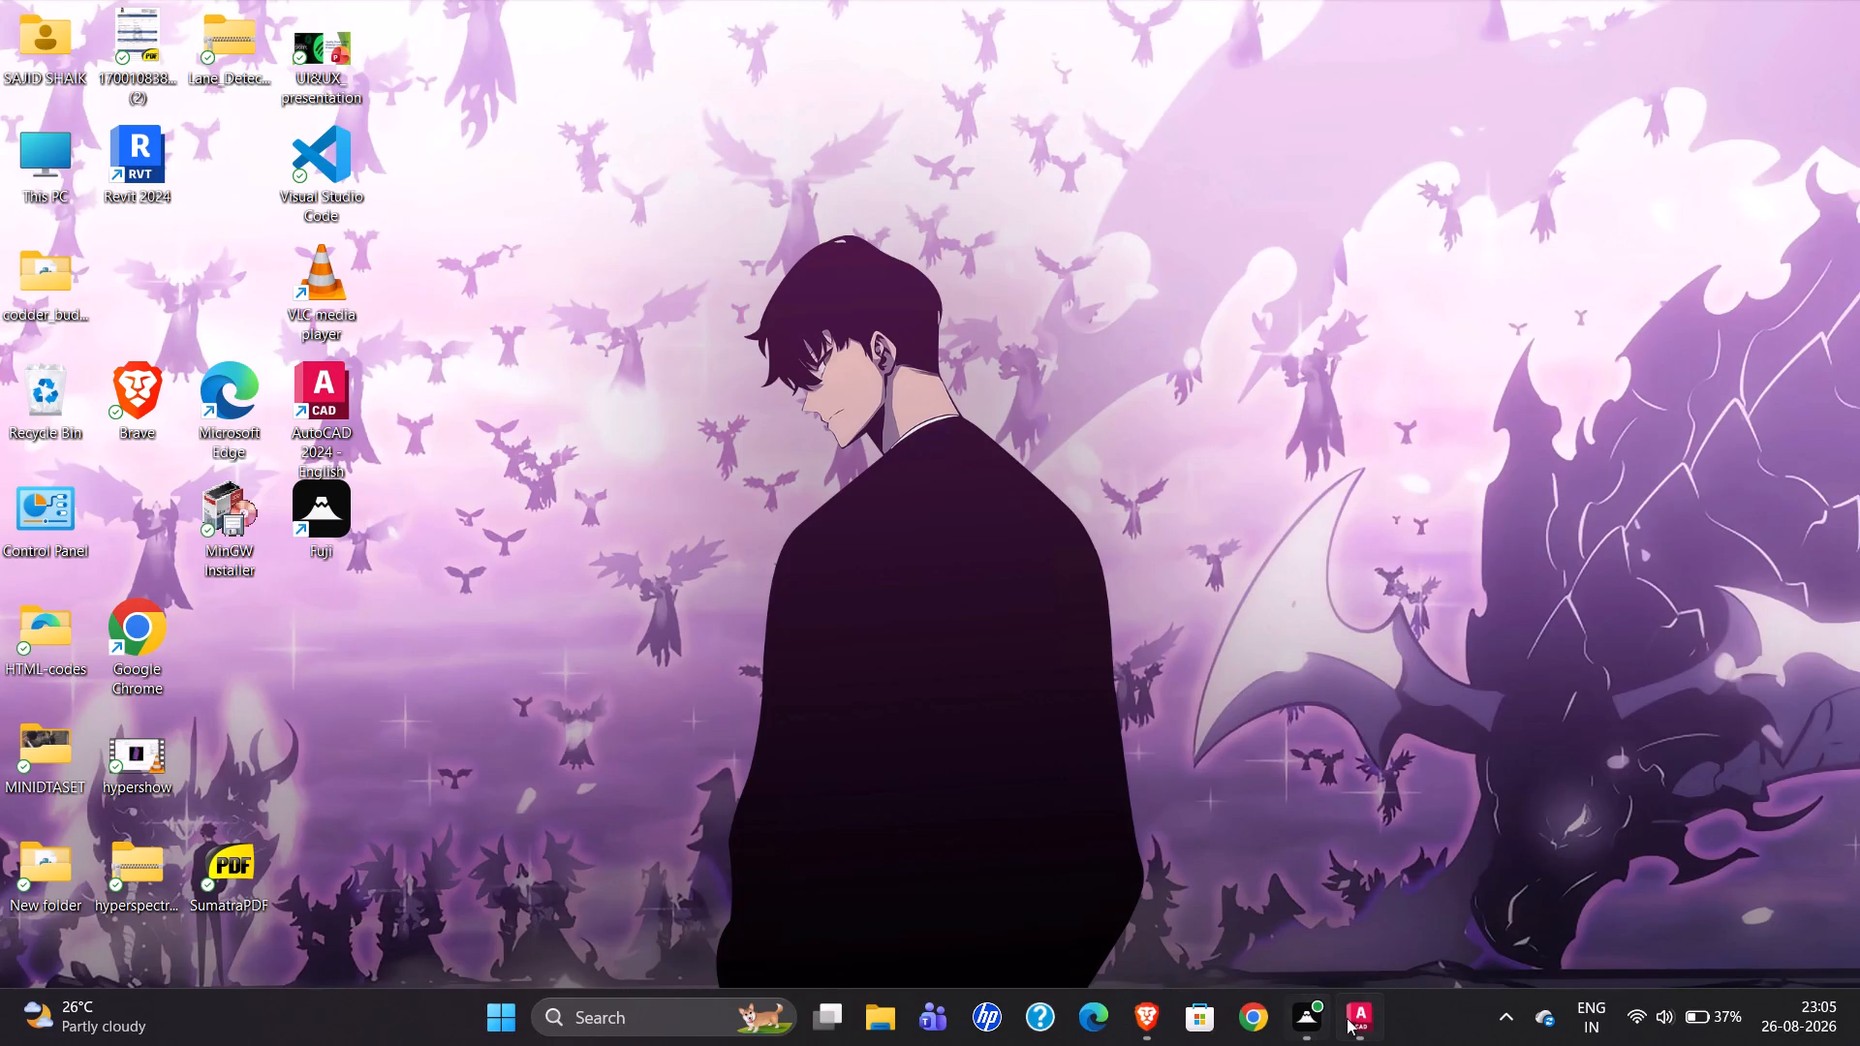
Switch from the desktop back to AutoCAD and the open BRICK MARK PLAN drawing.
click(1371, 1015)
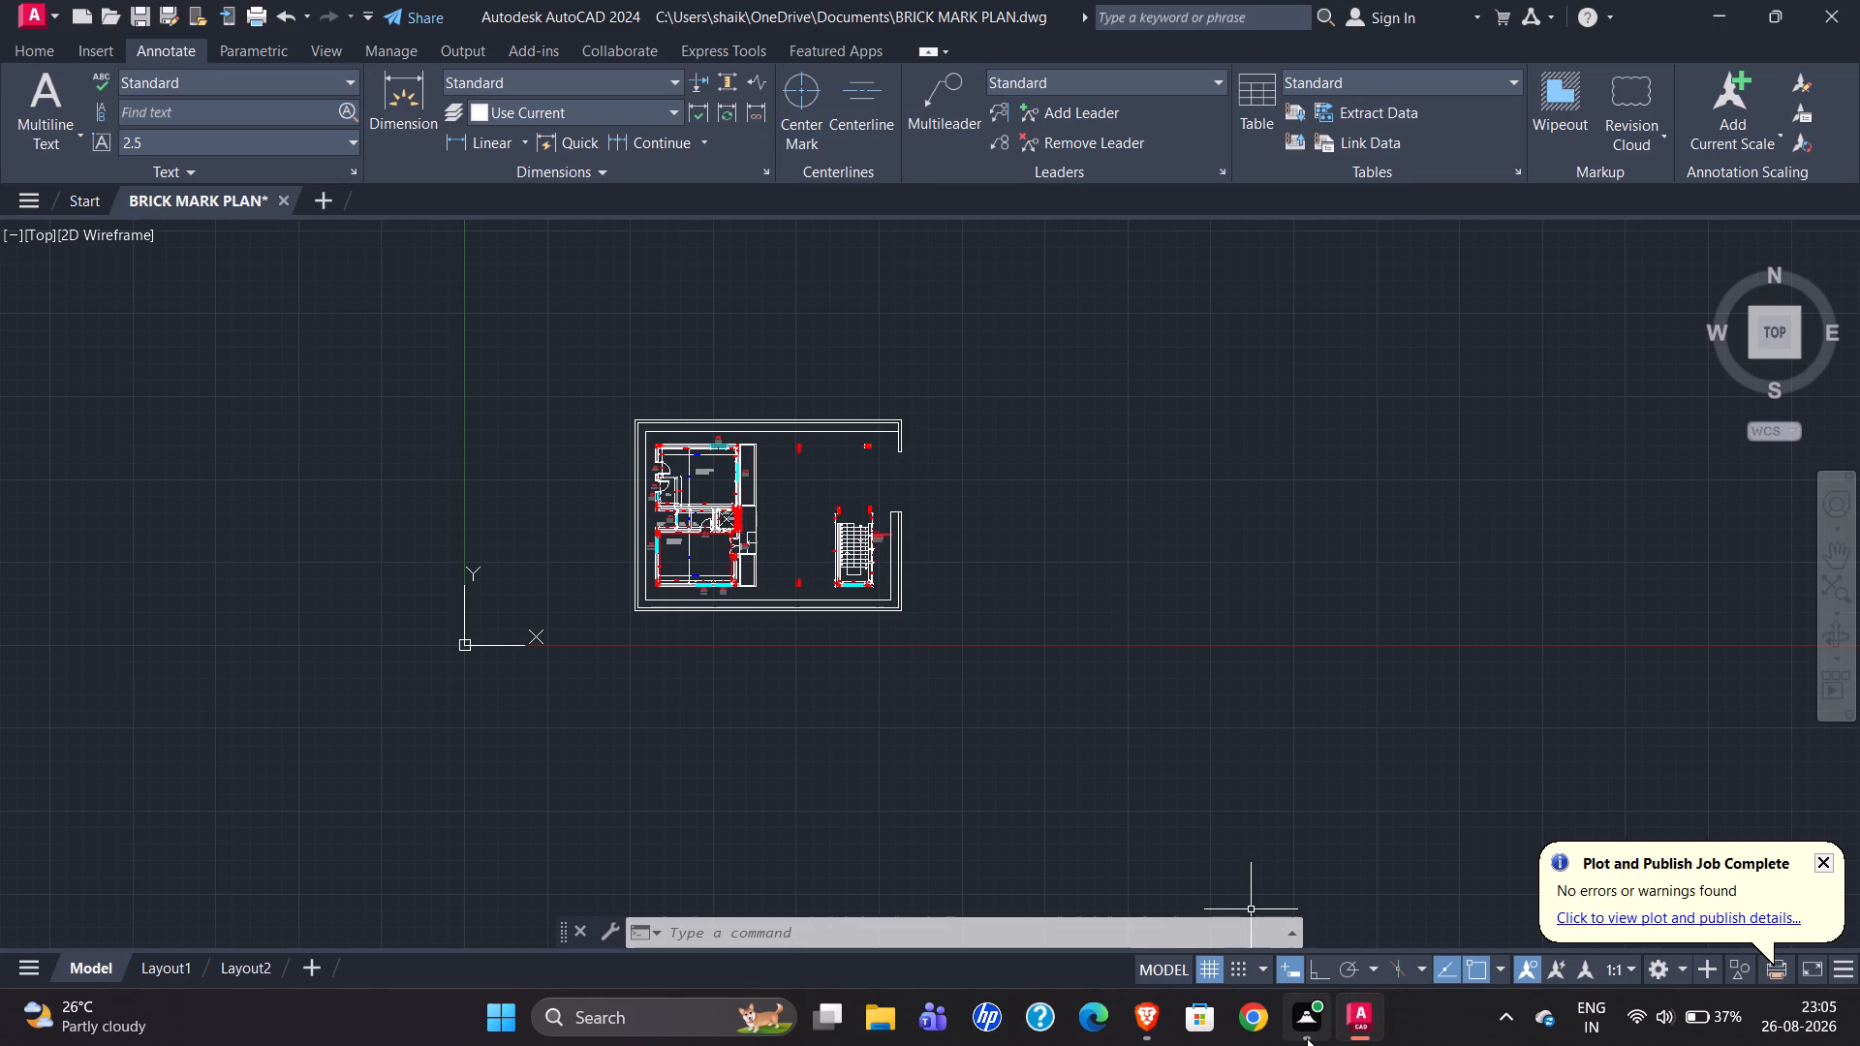
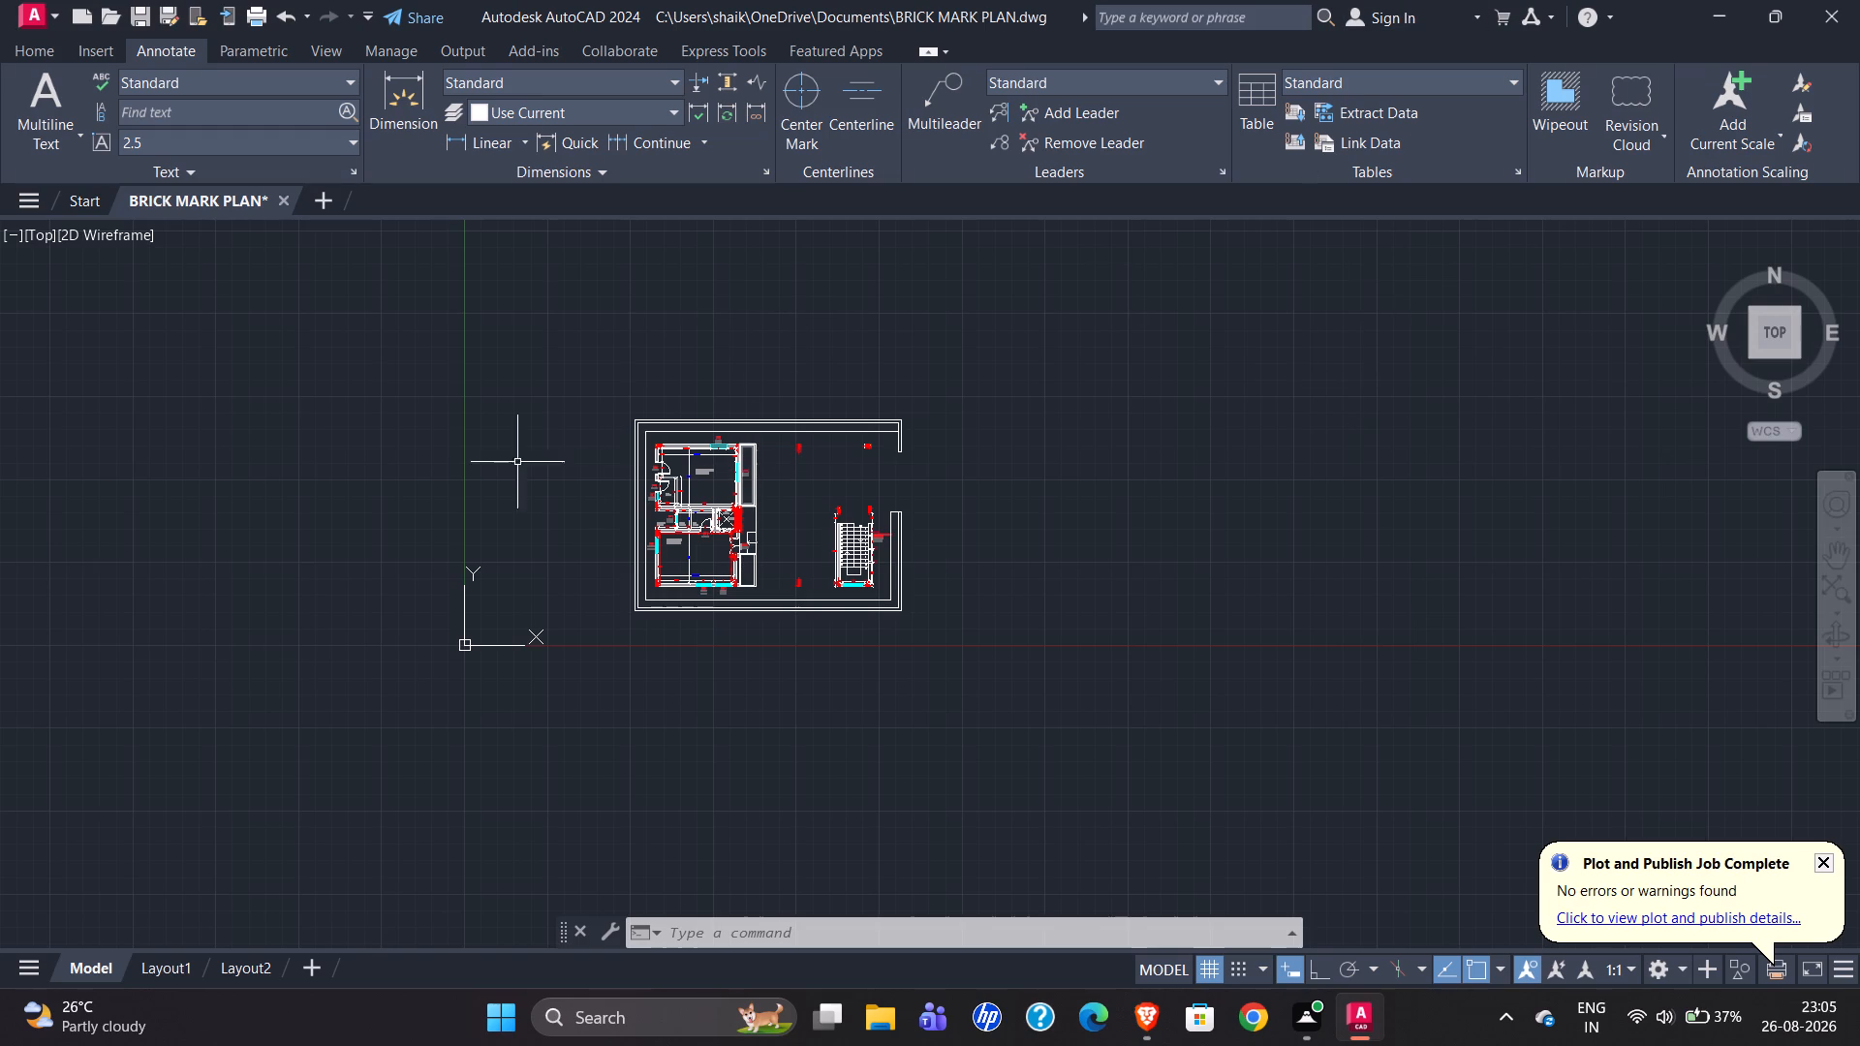
Join all the linework of the complete ground floor brick marking plan, including its outer boundary.
click(571, 366)
click(991, 652)
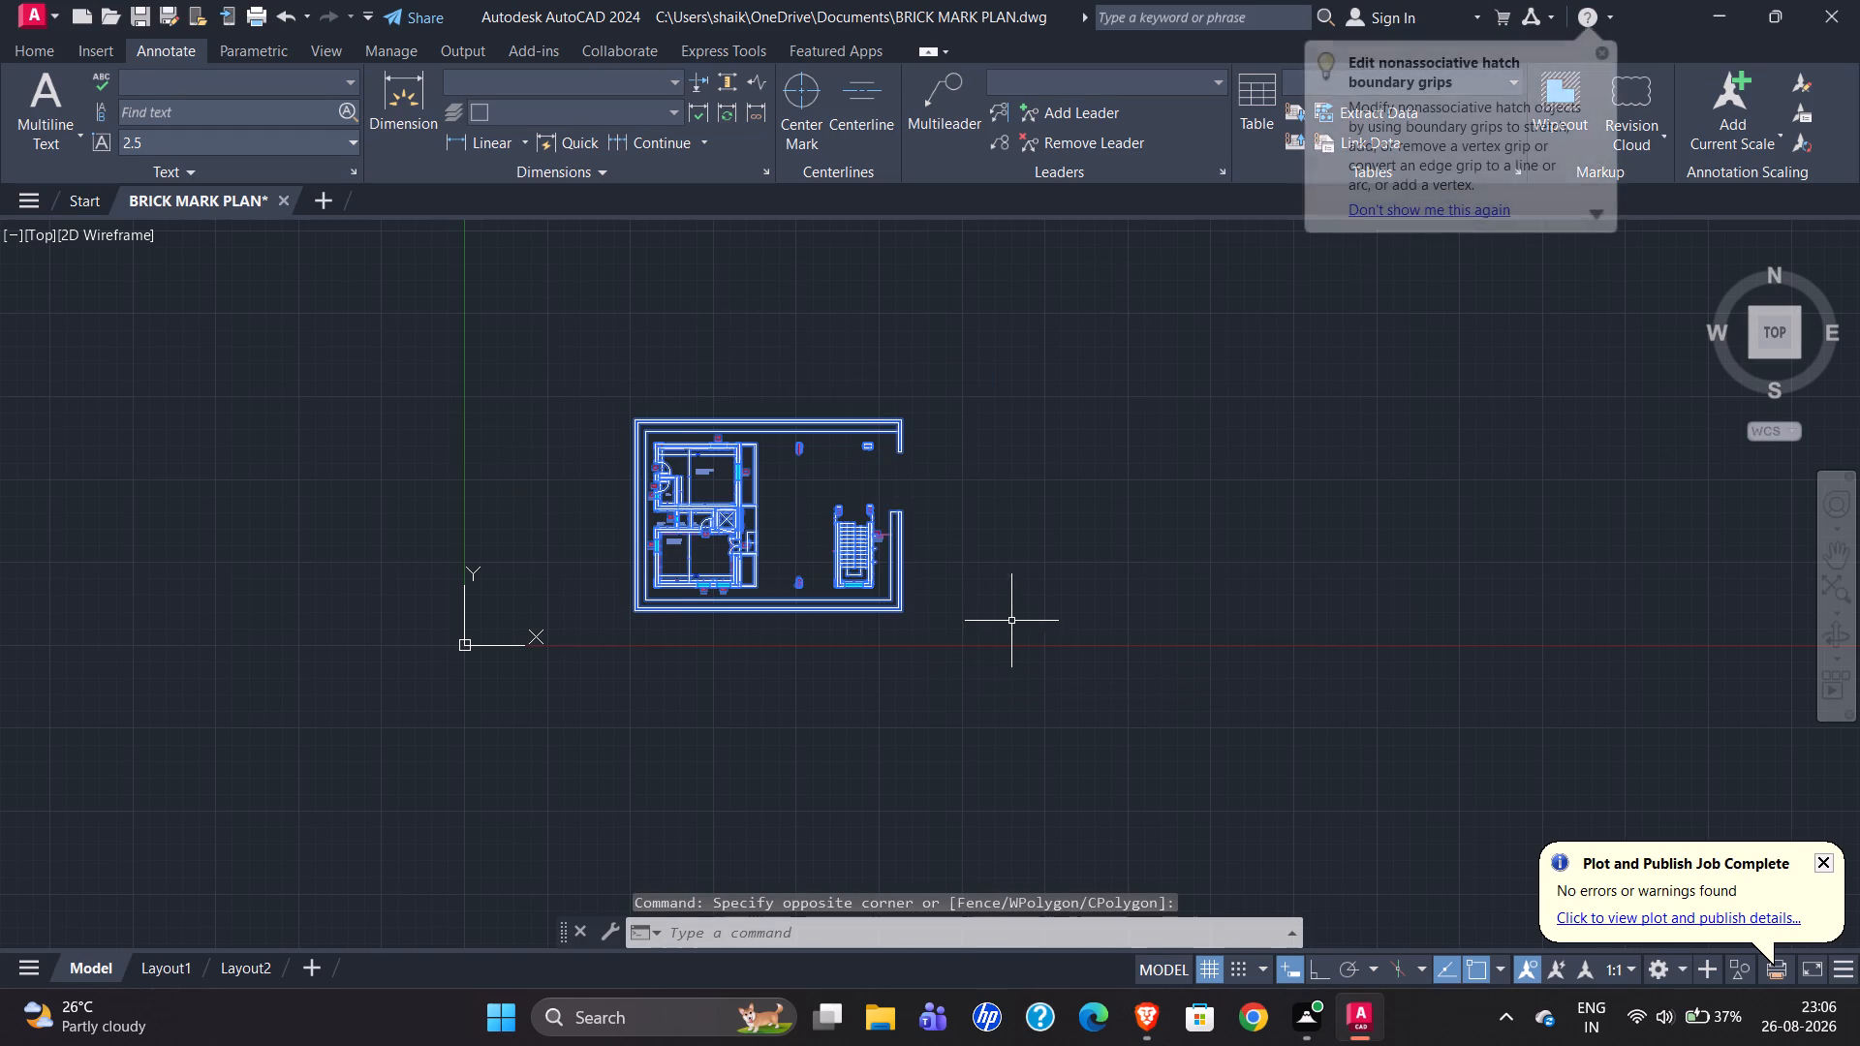
key(j)
key(Return)
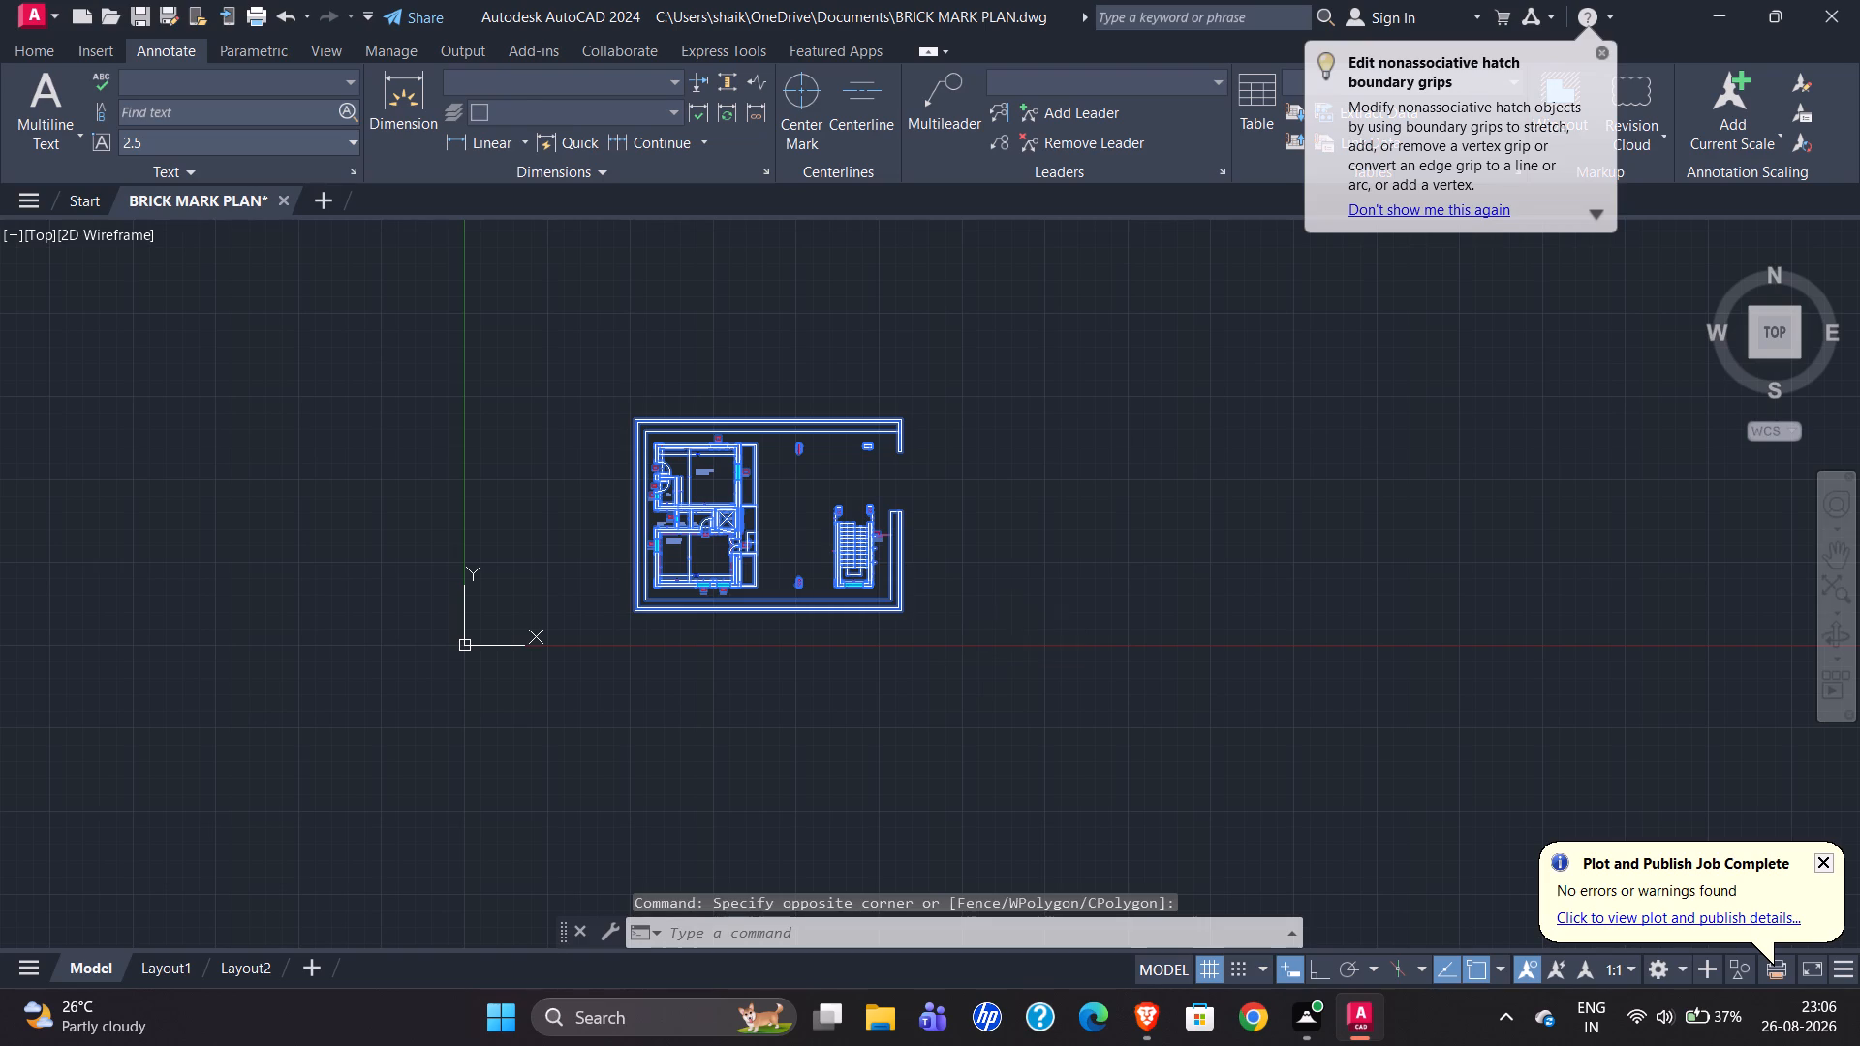
Group all objects of the brick marking plan into a single group.
drag(545, 323, 550, 334)
click(1028, 732)
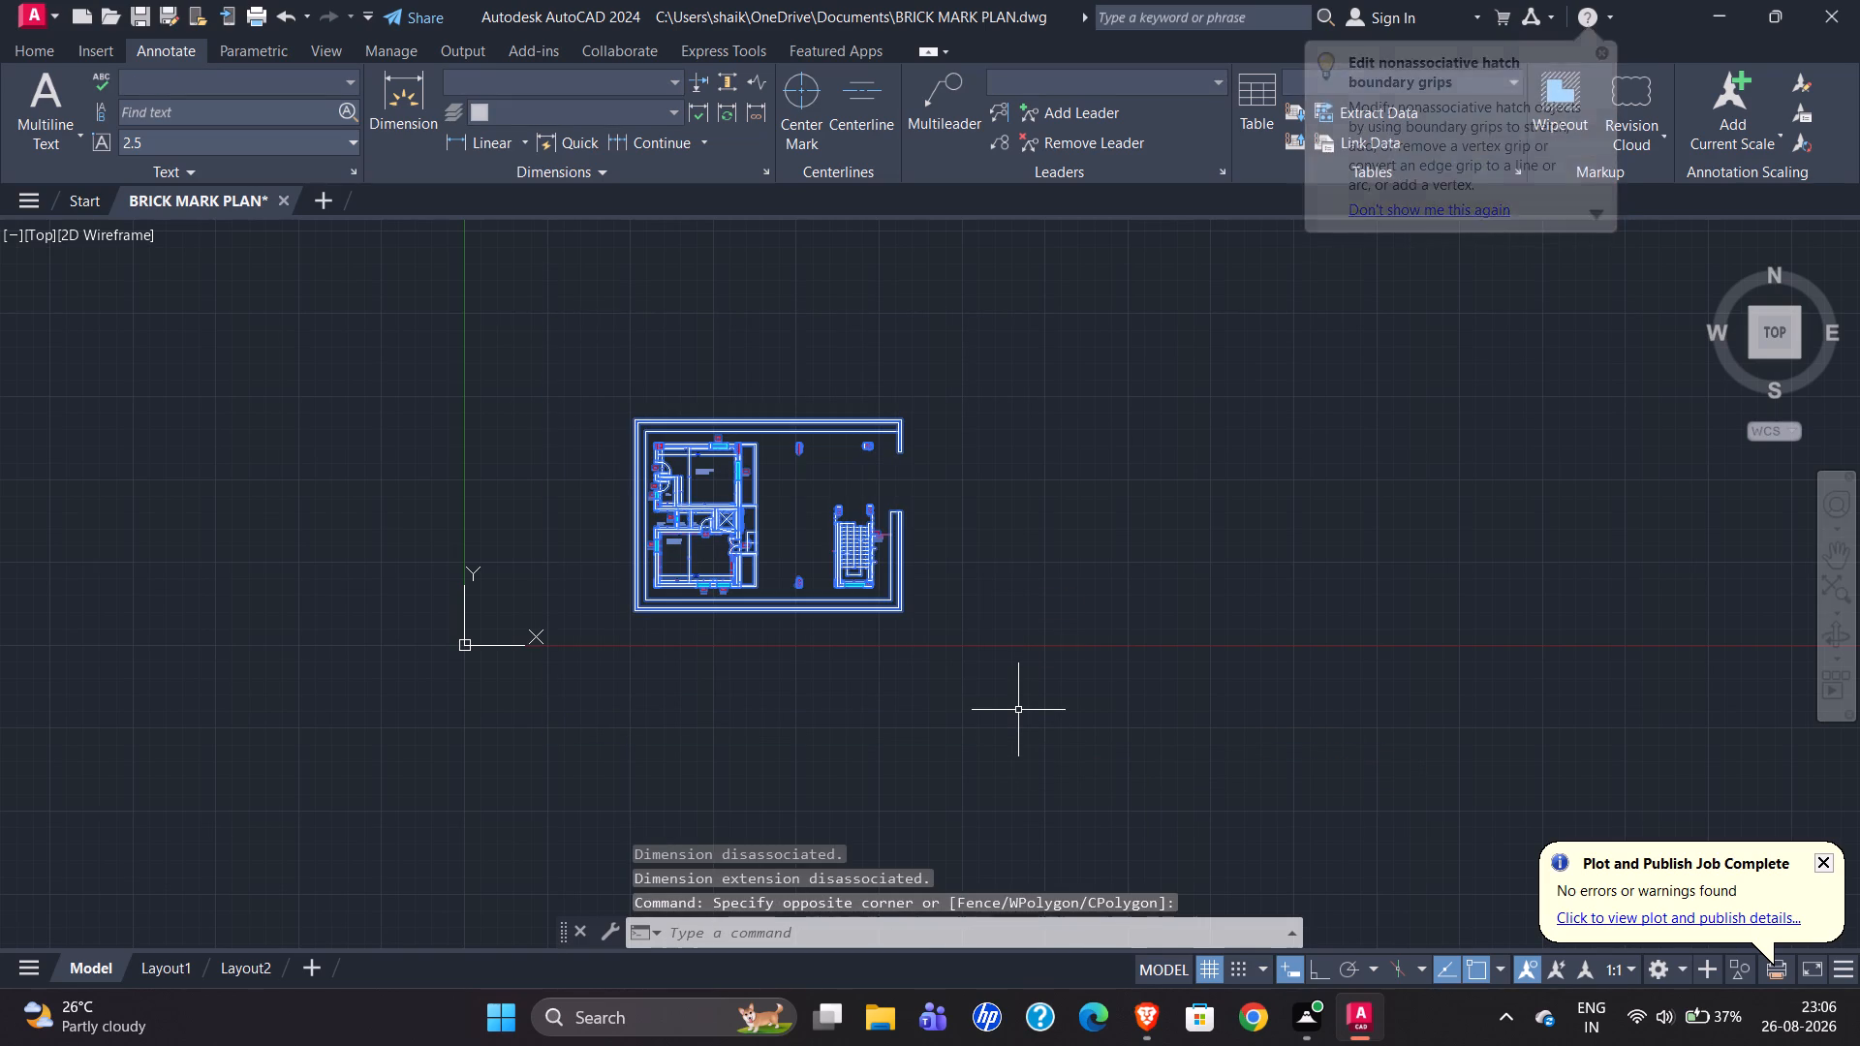
key(g)
key(Return)
Move the grouped brick marking plan by its outer boundary's lower-left corner to just above and beside the drawing origin.
click(586, 343)
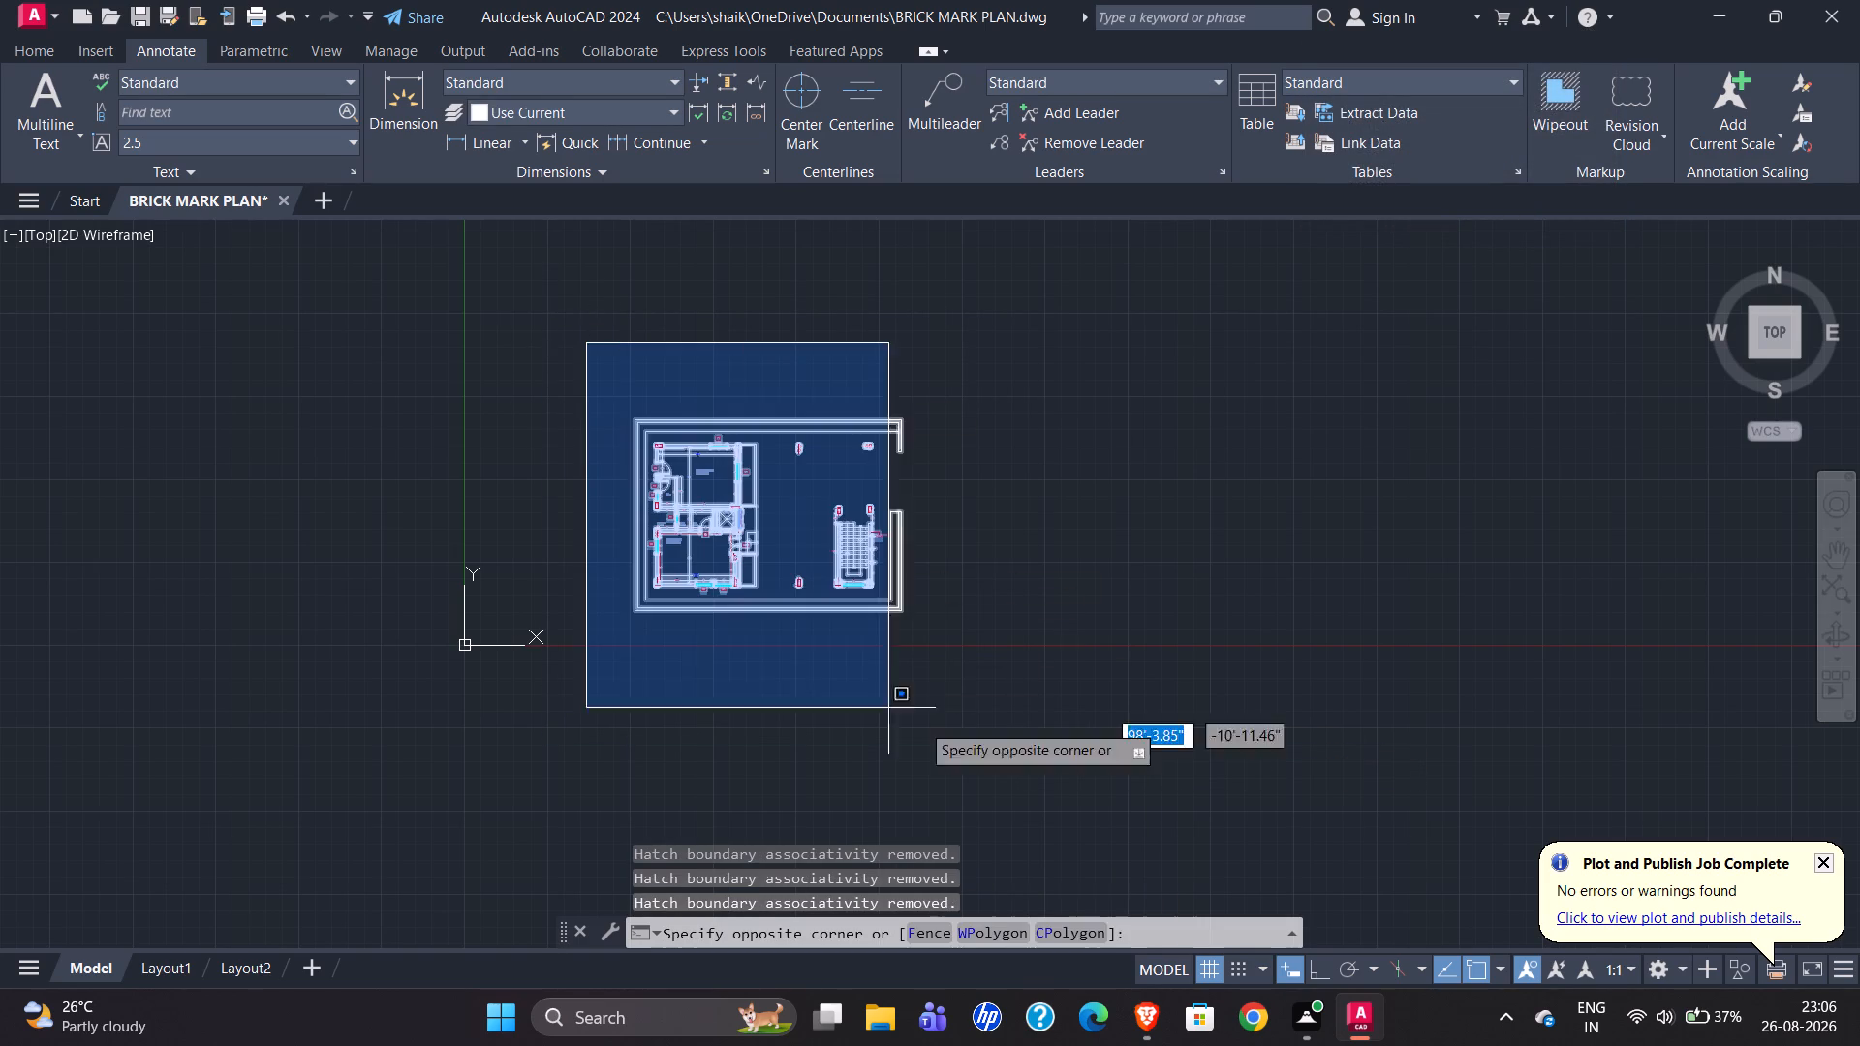
click(1058, 728)
key(n)
key(BackSpace)
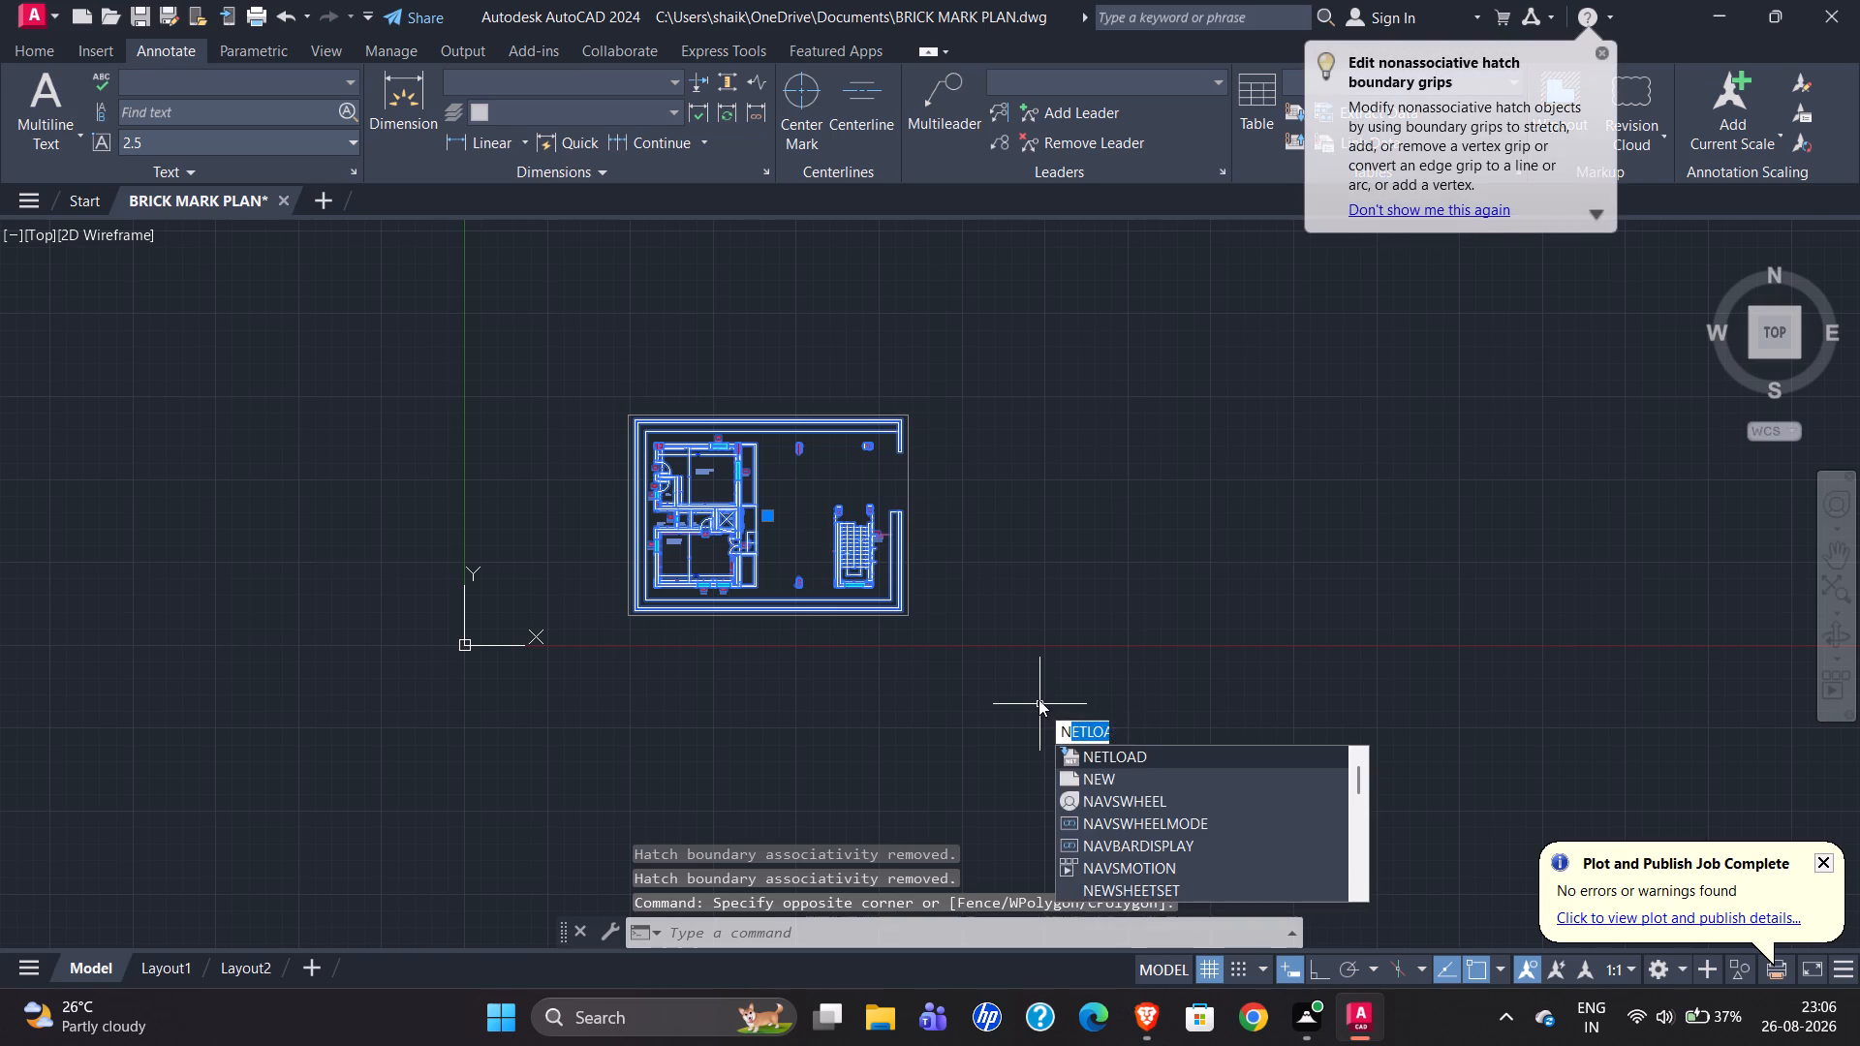
key(BackSpace)
key(m)
key(Return)
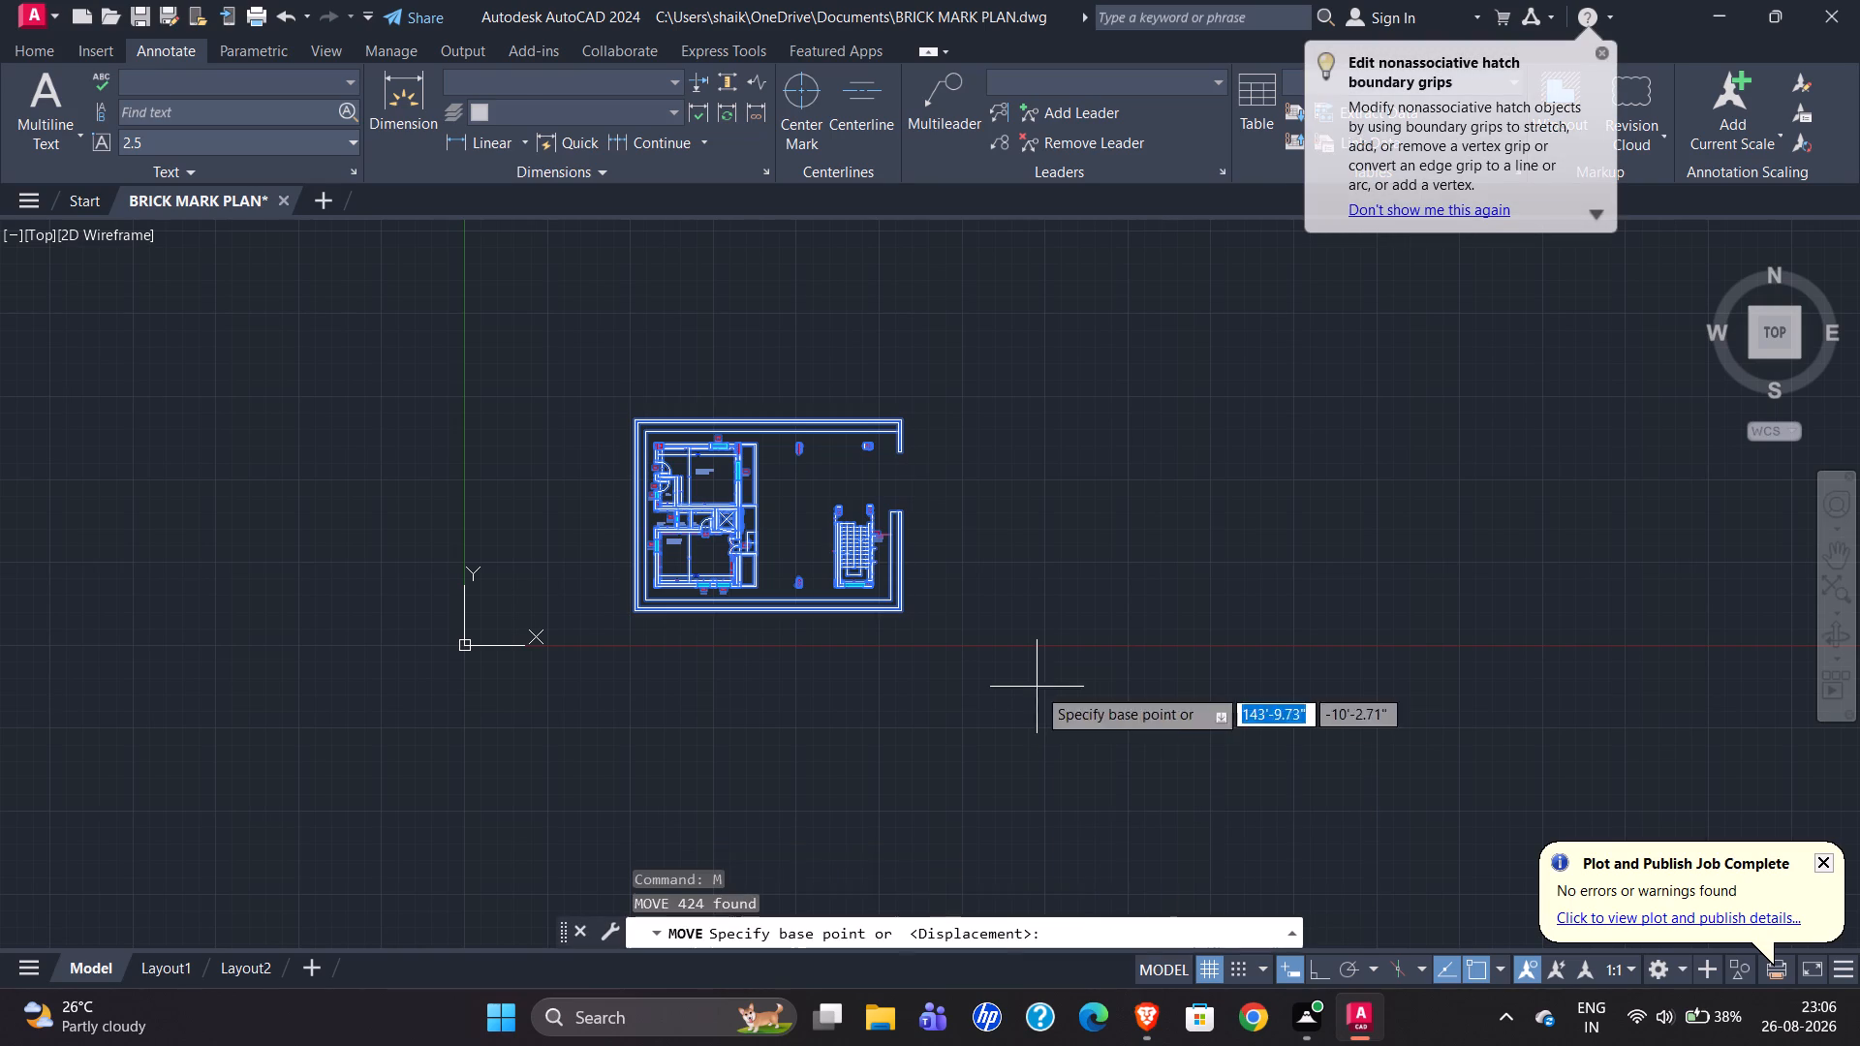
click(639, 616)
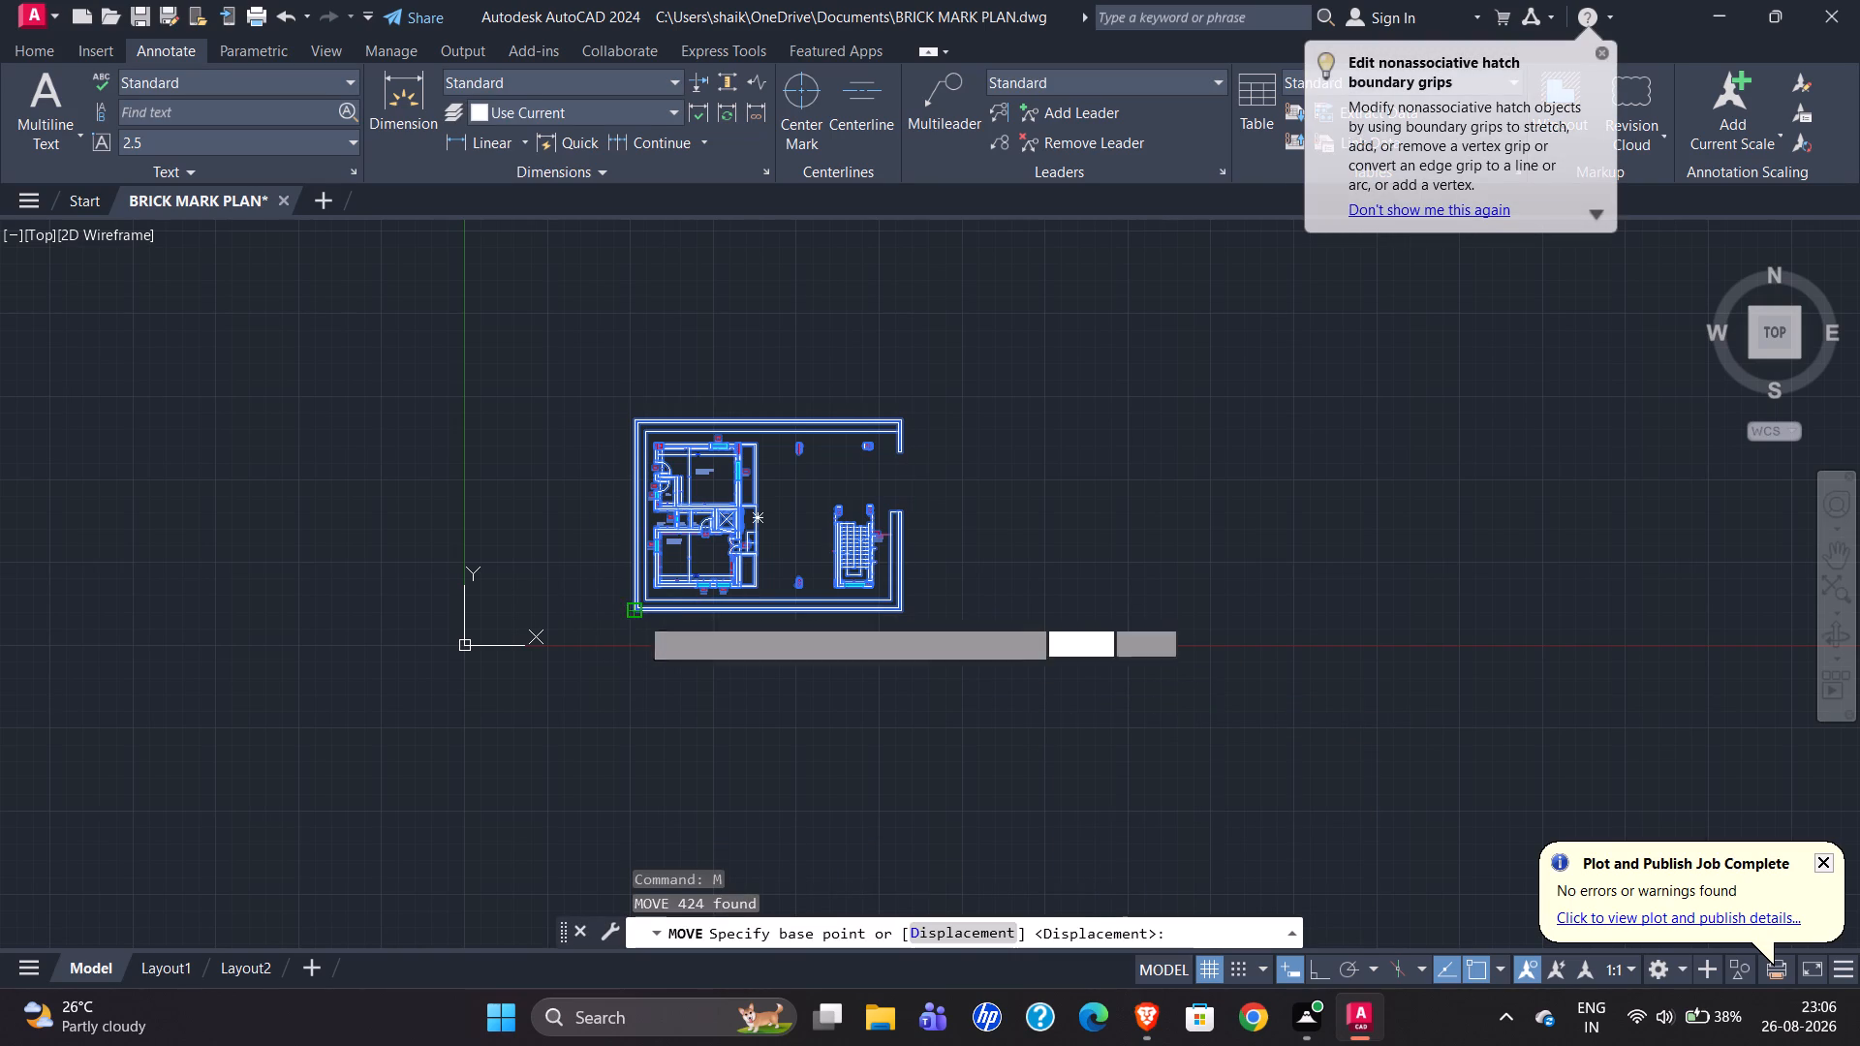
click(481, 628)
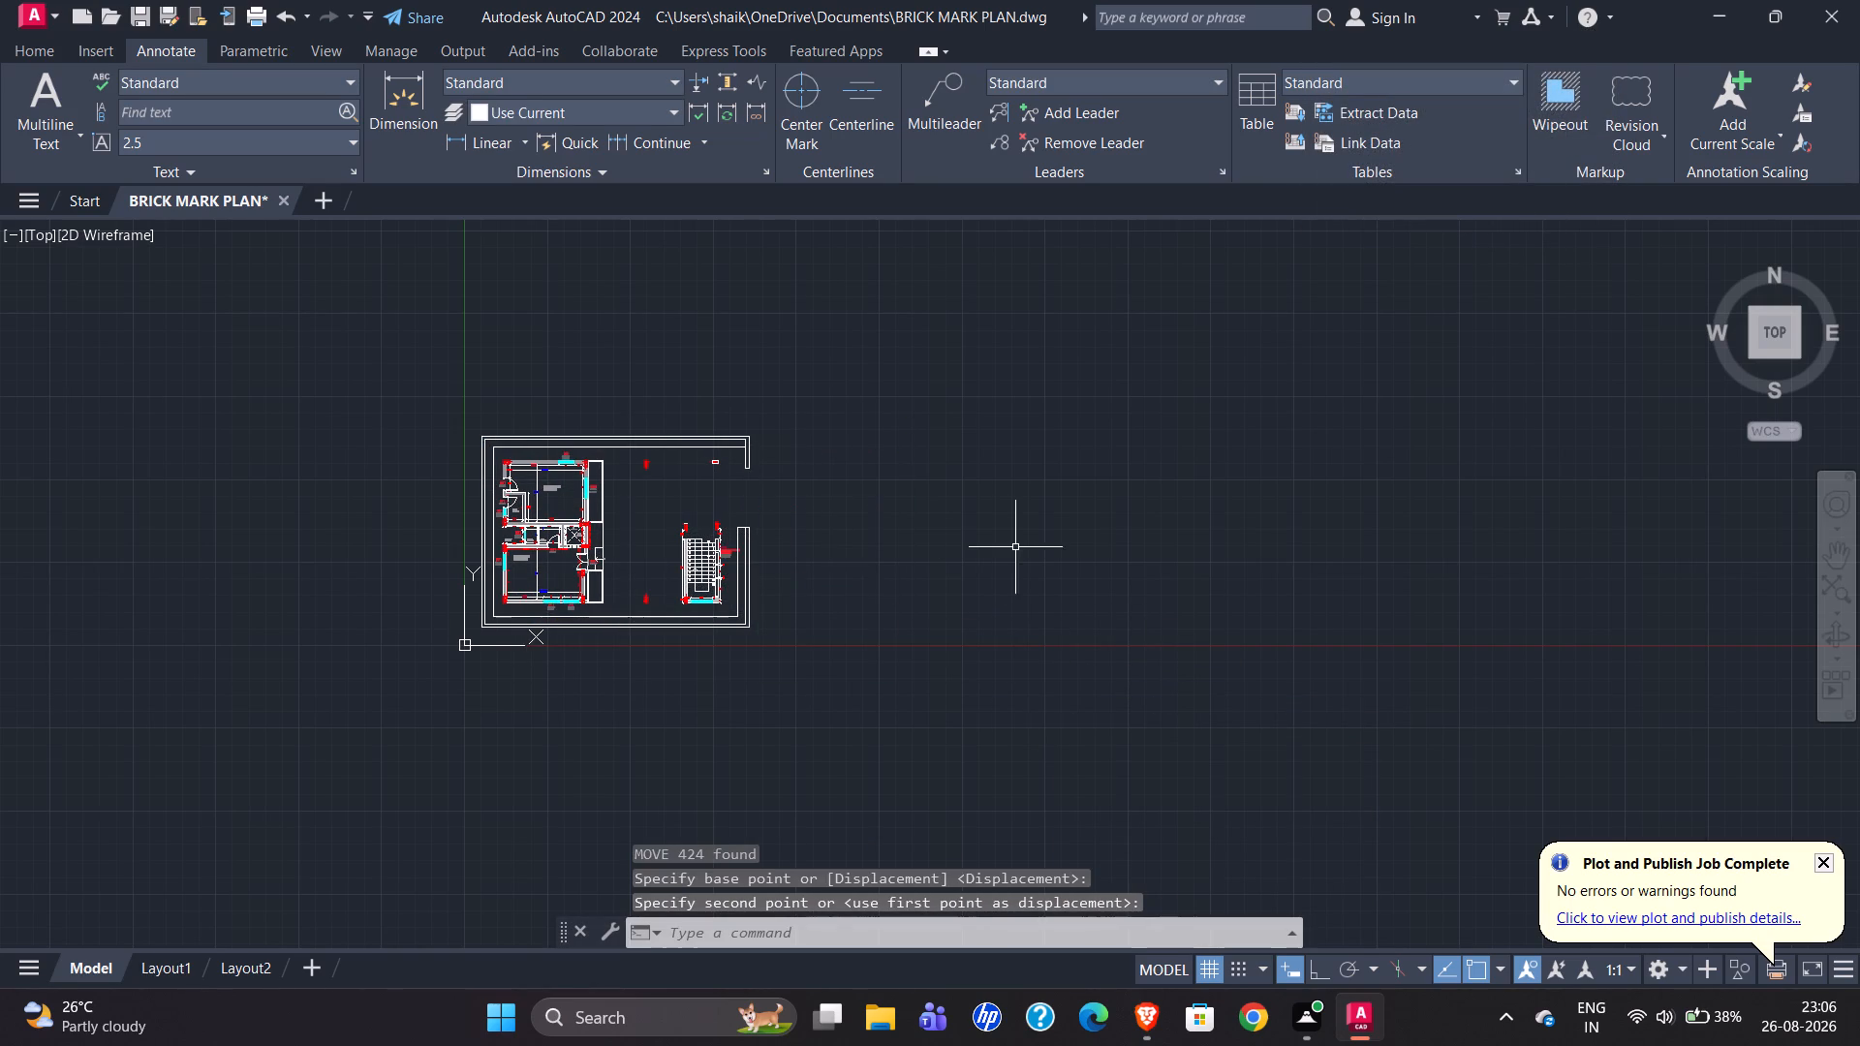
key(Escape)
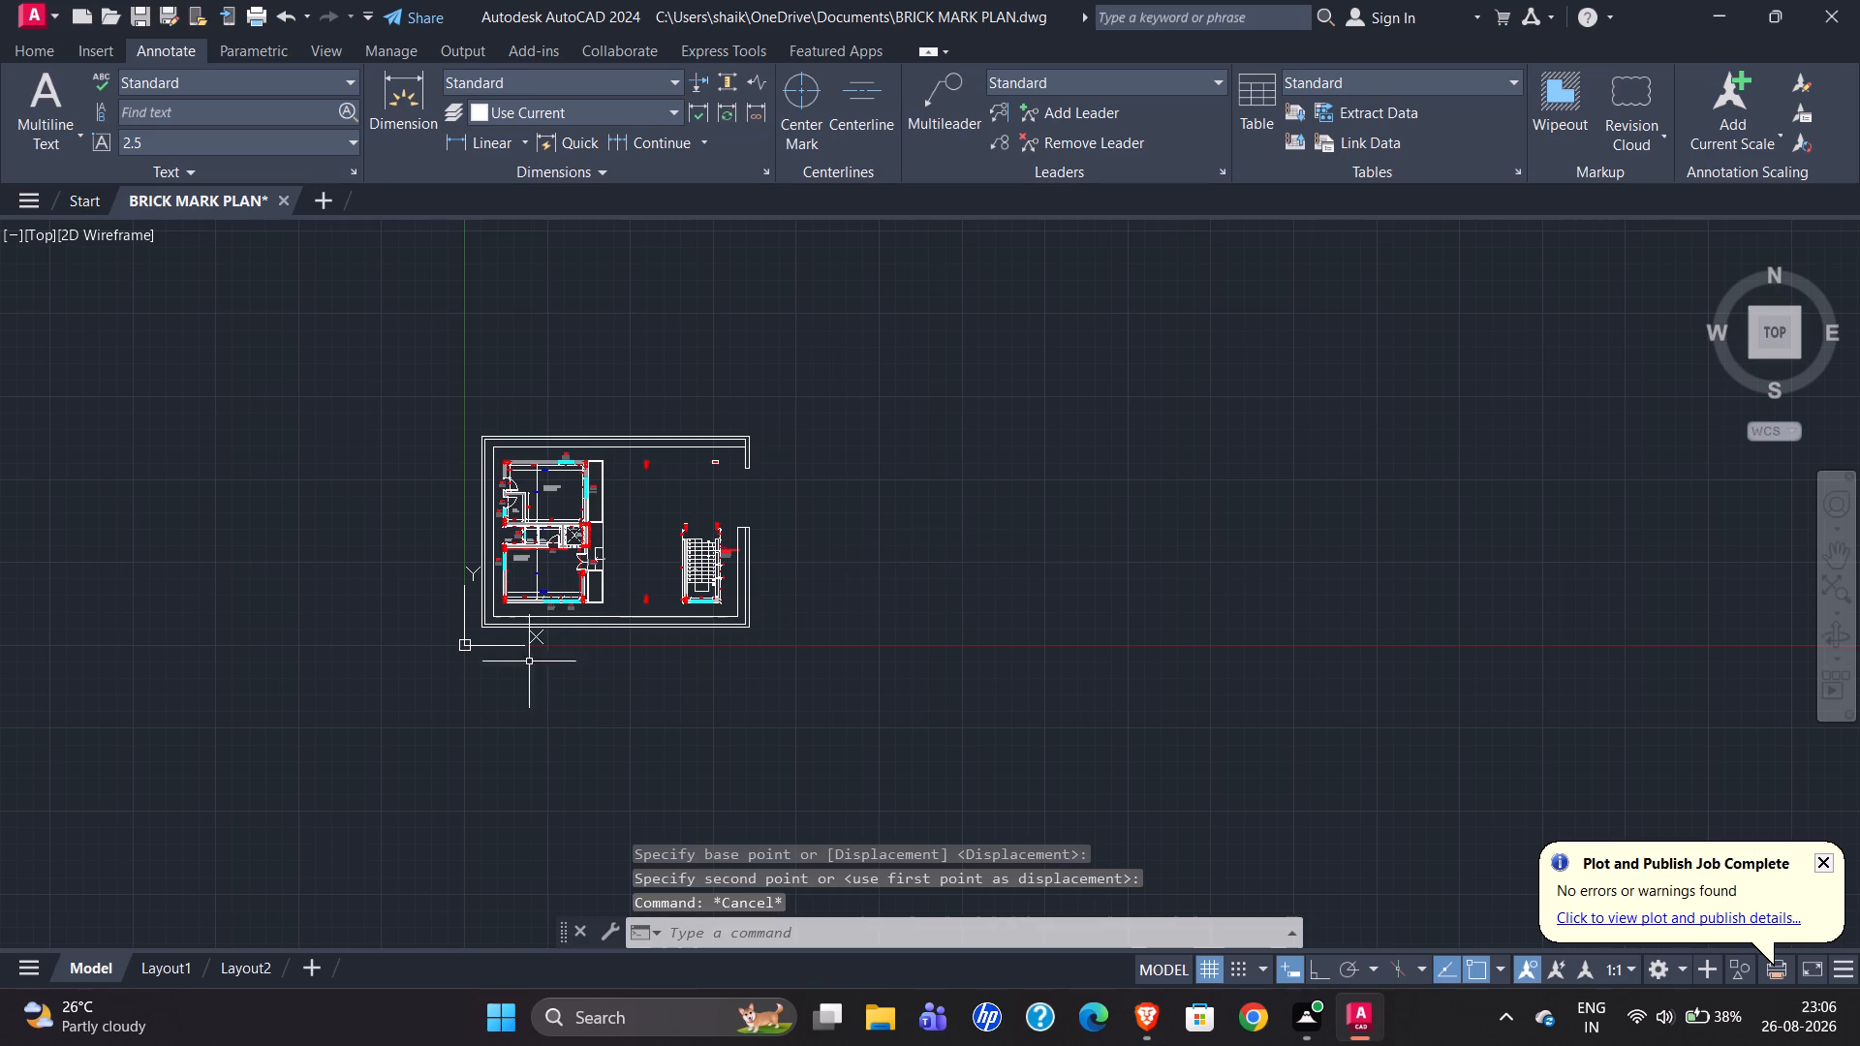
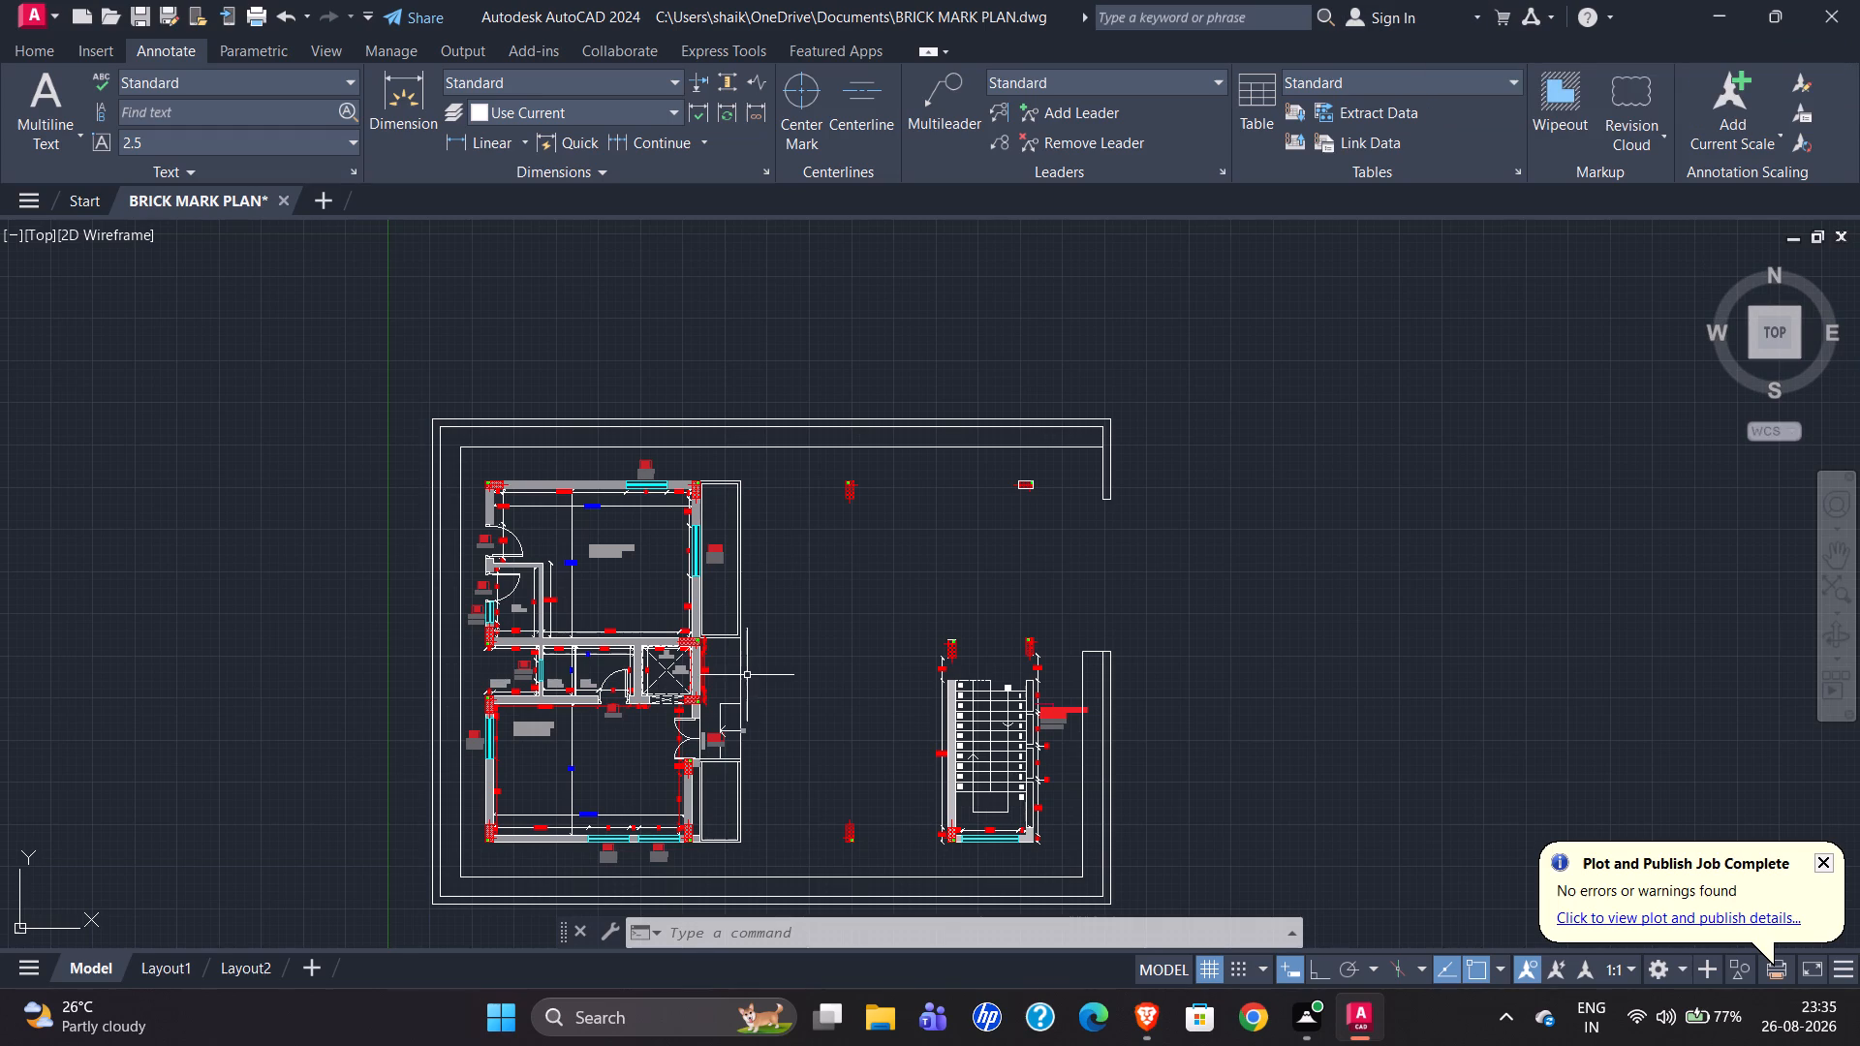
Inspect the repositioned brick marking plan, checking the staircase block with its wall notes and the office room area.
scroll(829, 327, down, 1)
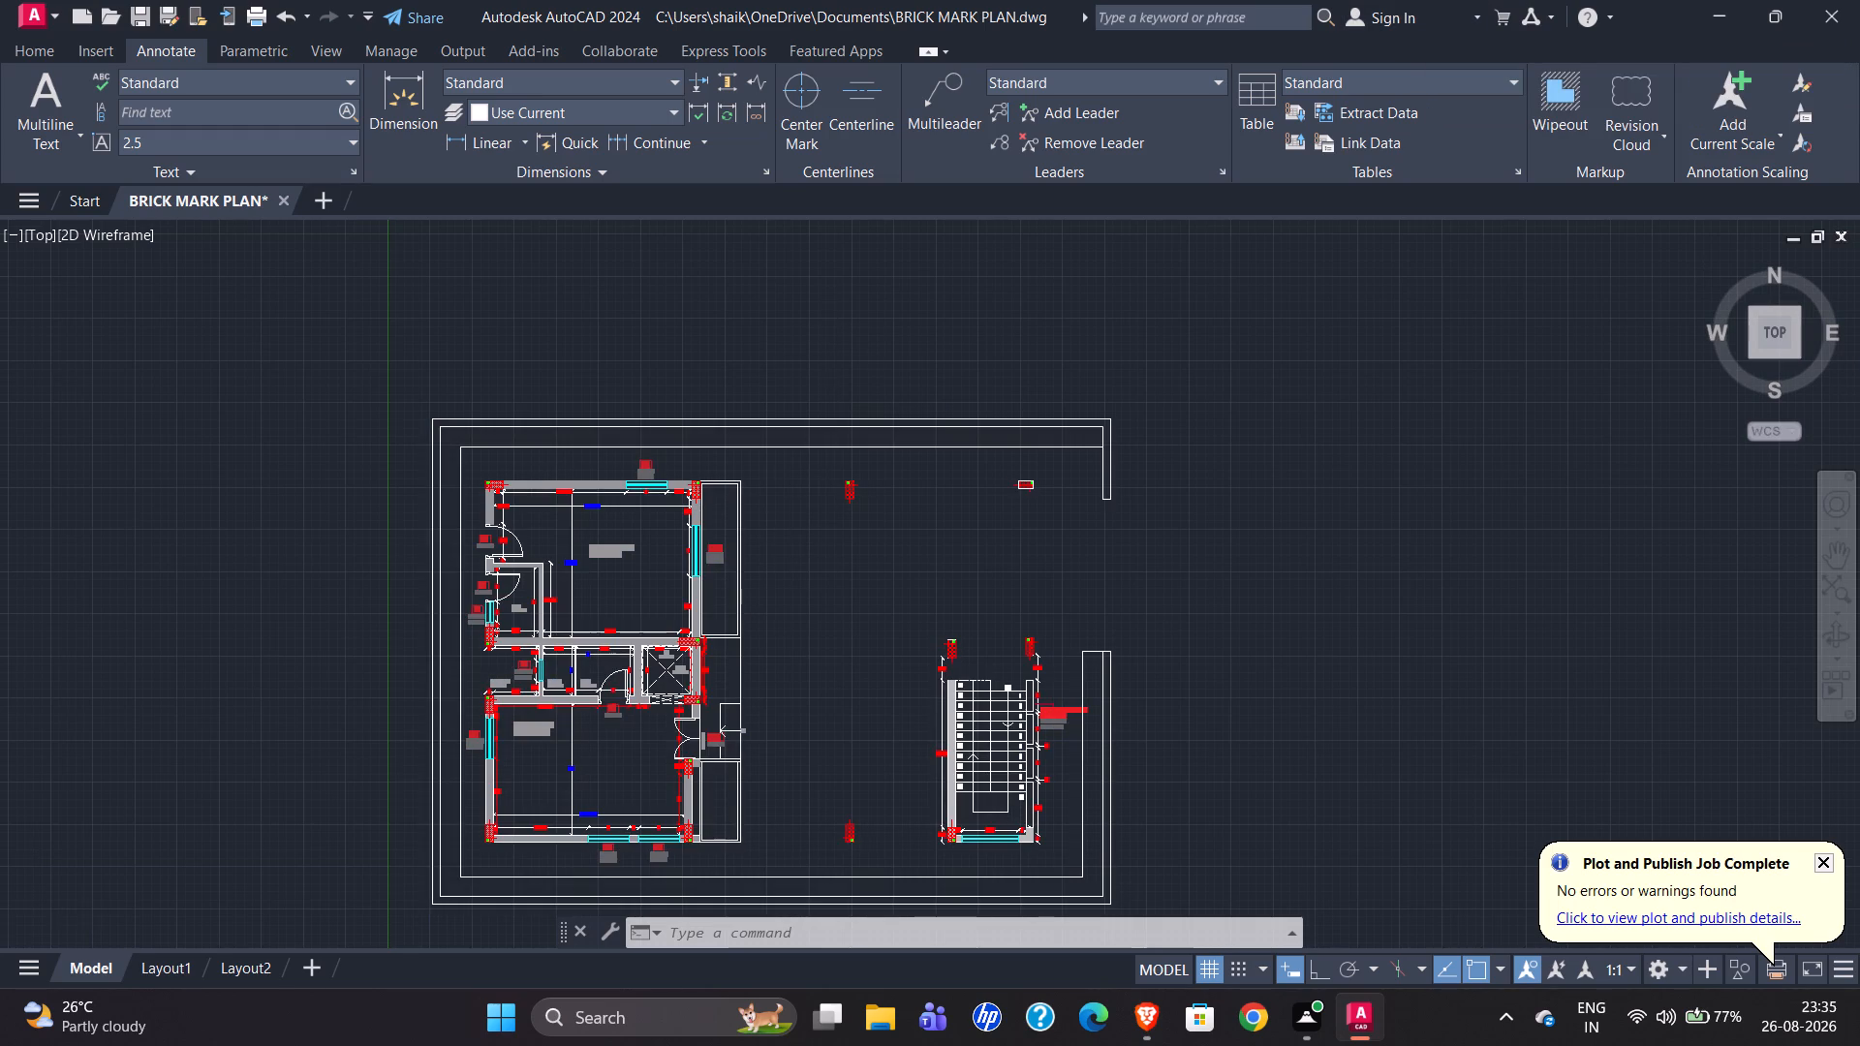
scroll(825, 548, up, 1)
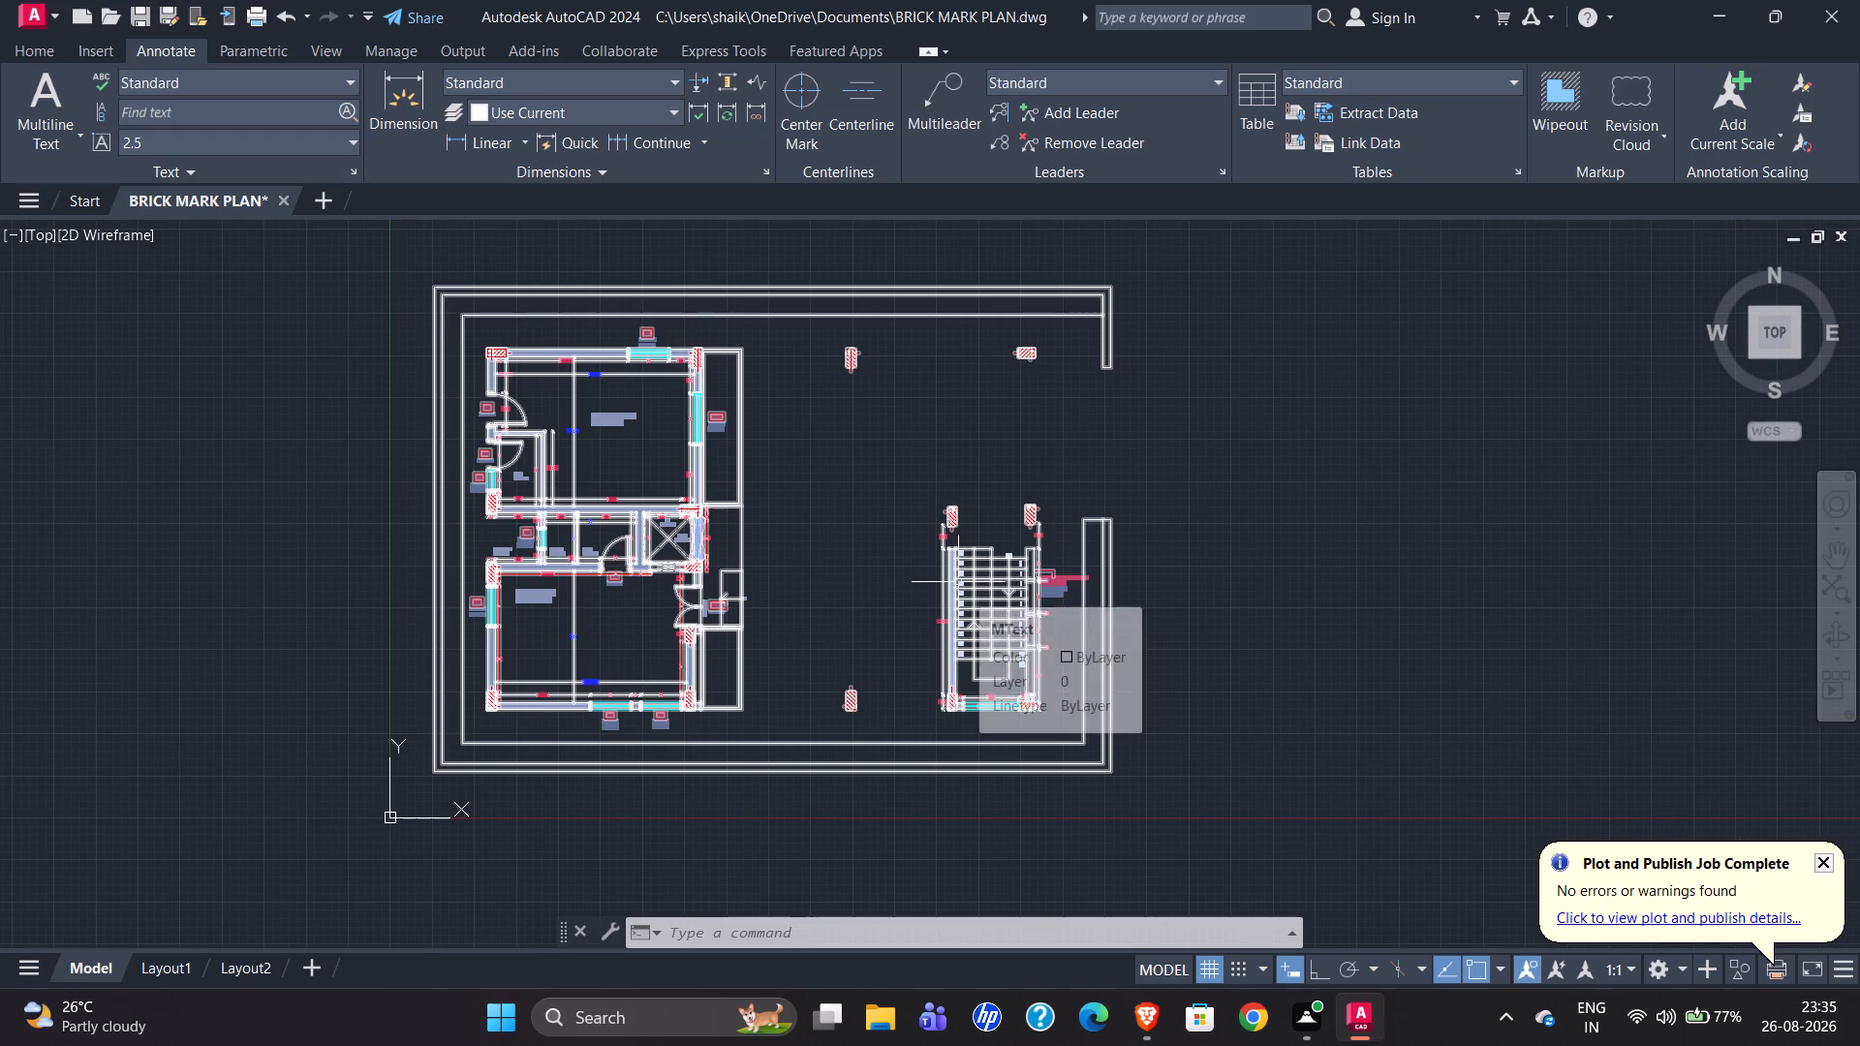
scroll(958, 582, up, 3)
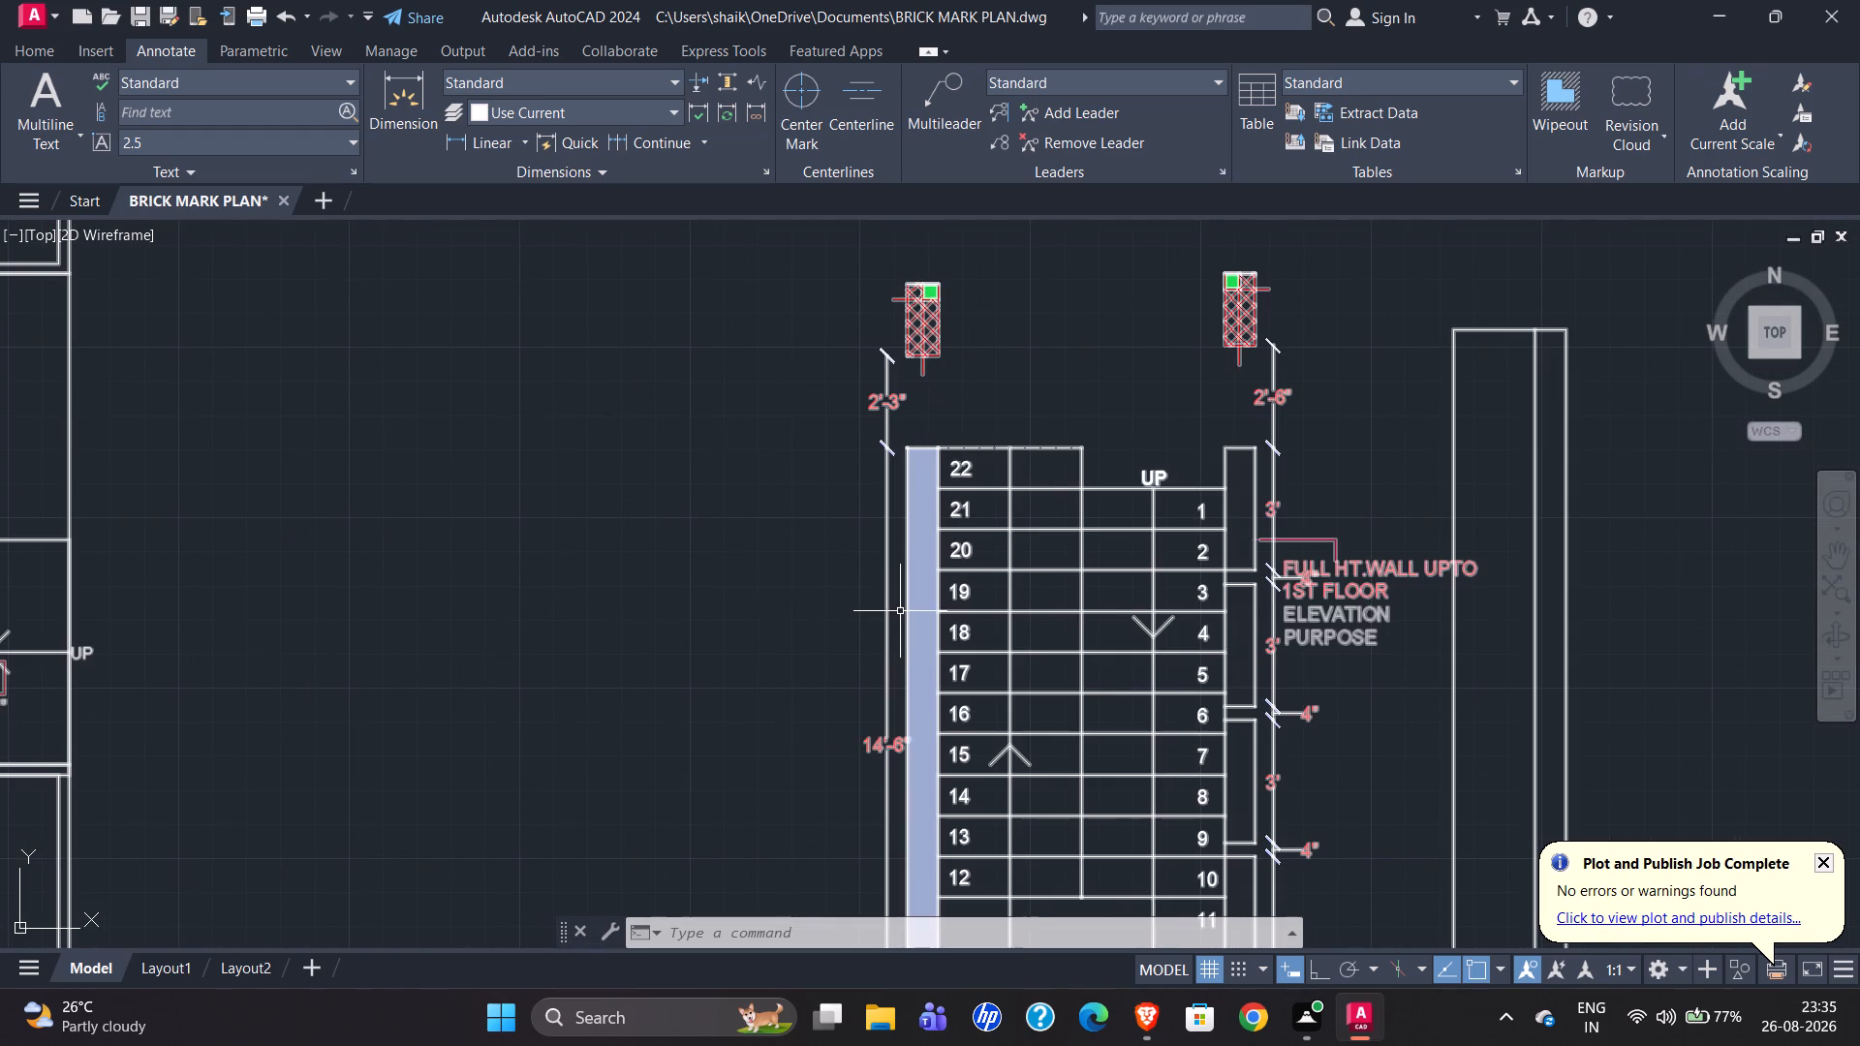
scroll(605, 637, down, 2)
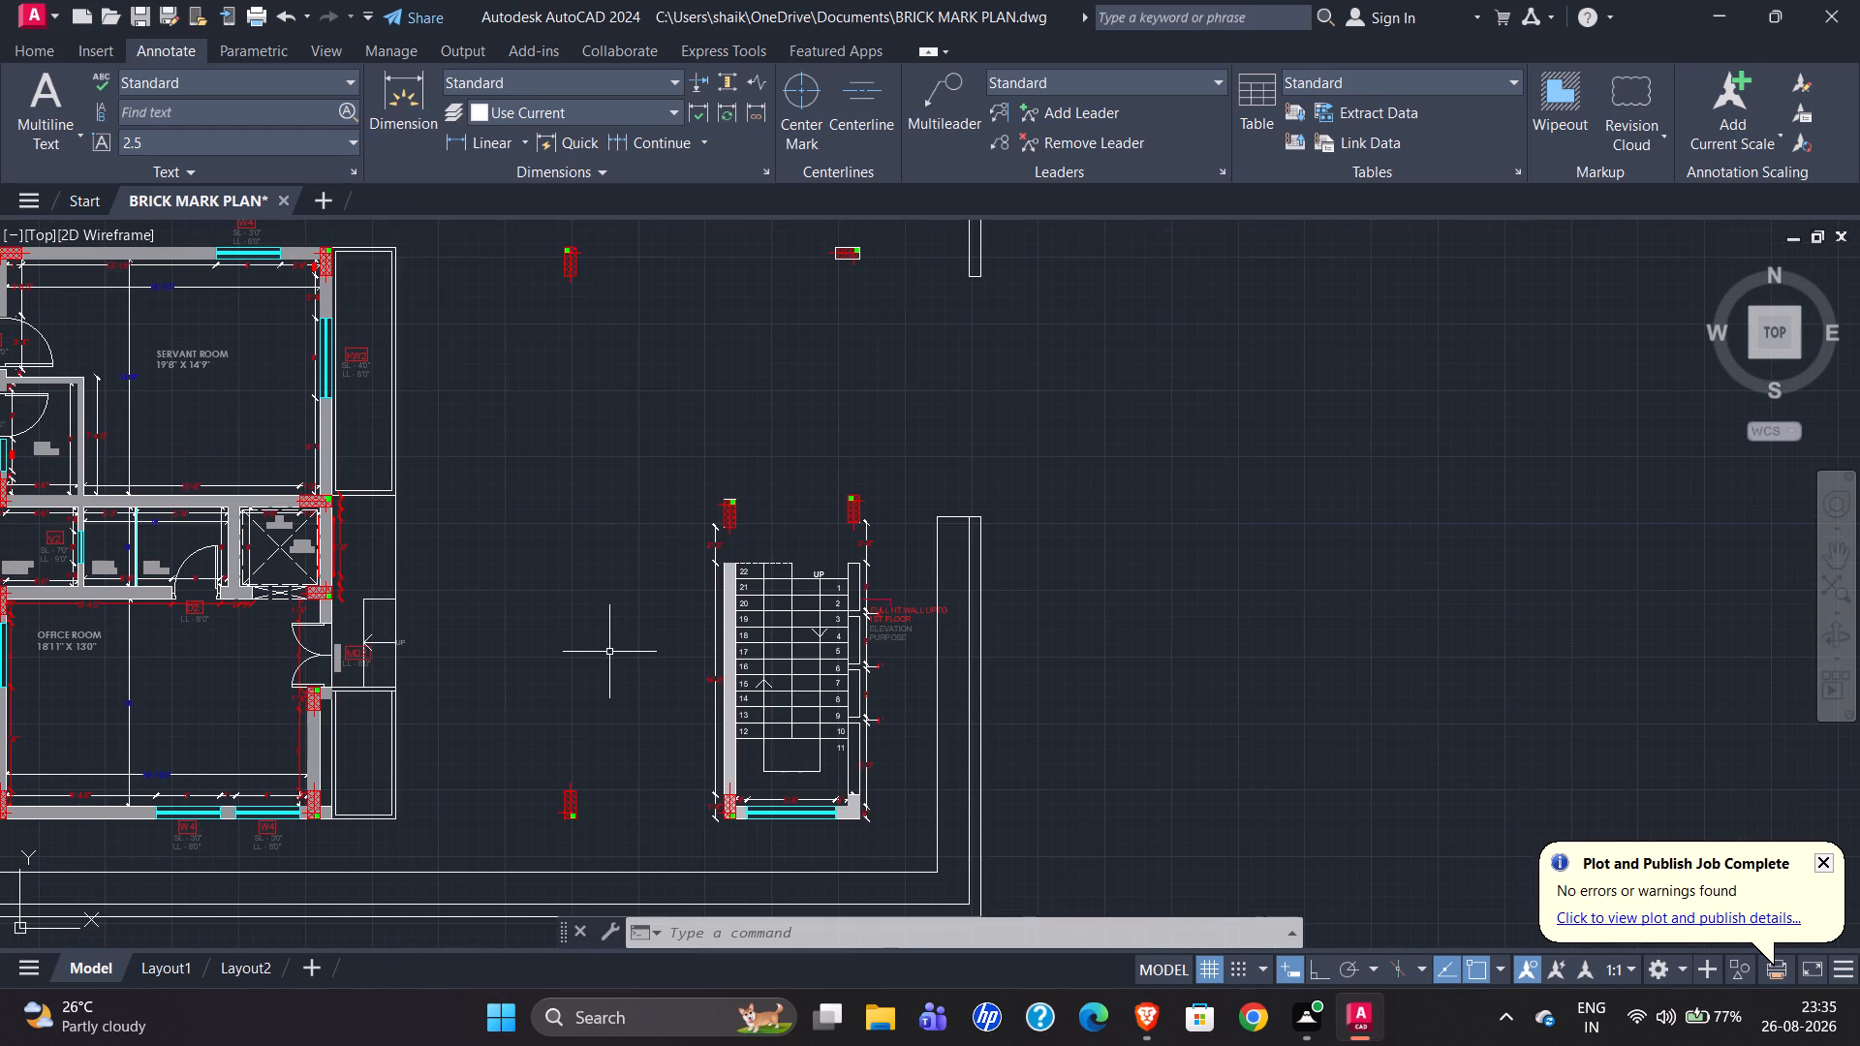
scroll(1083, 410, down, 1)
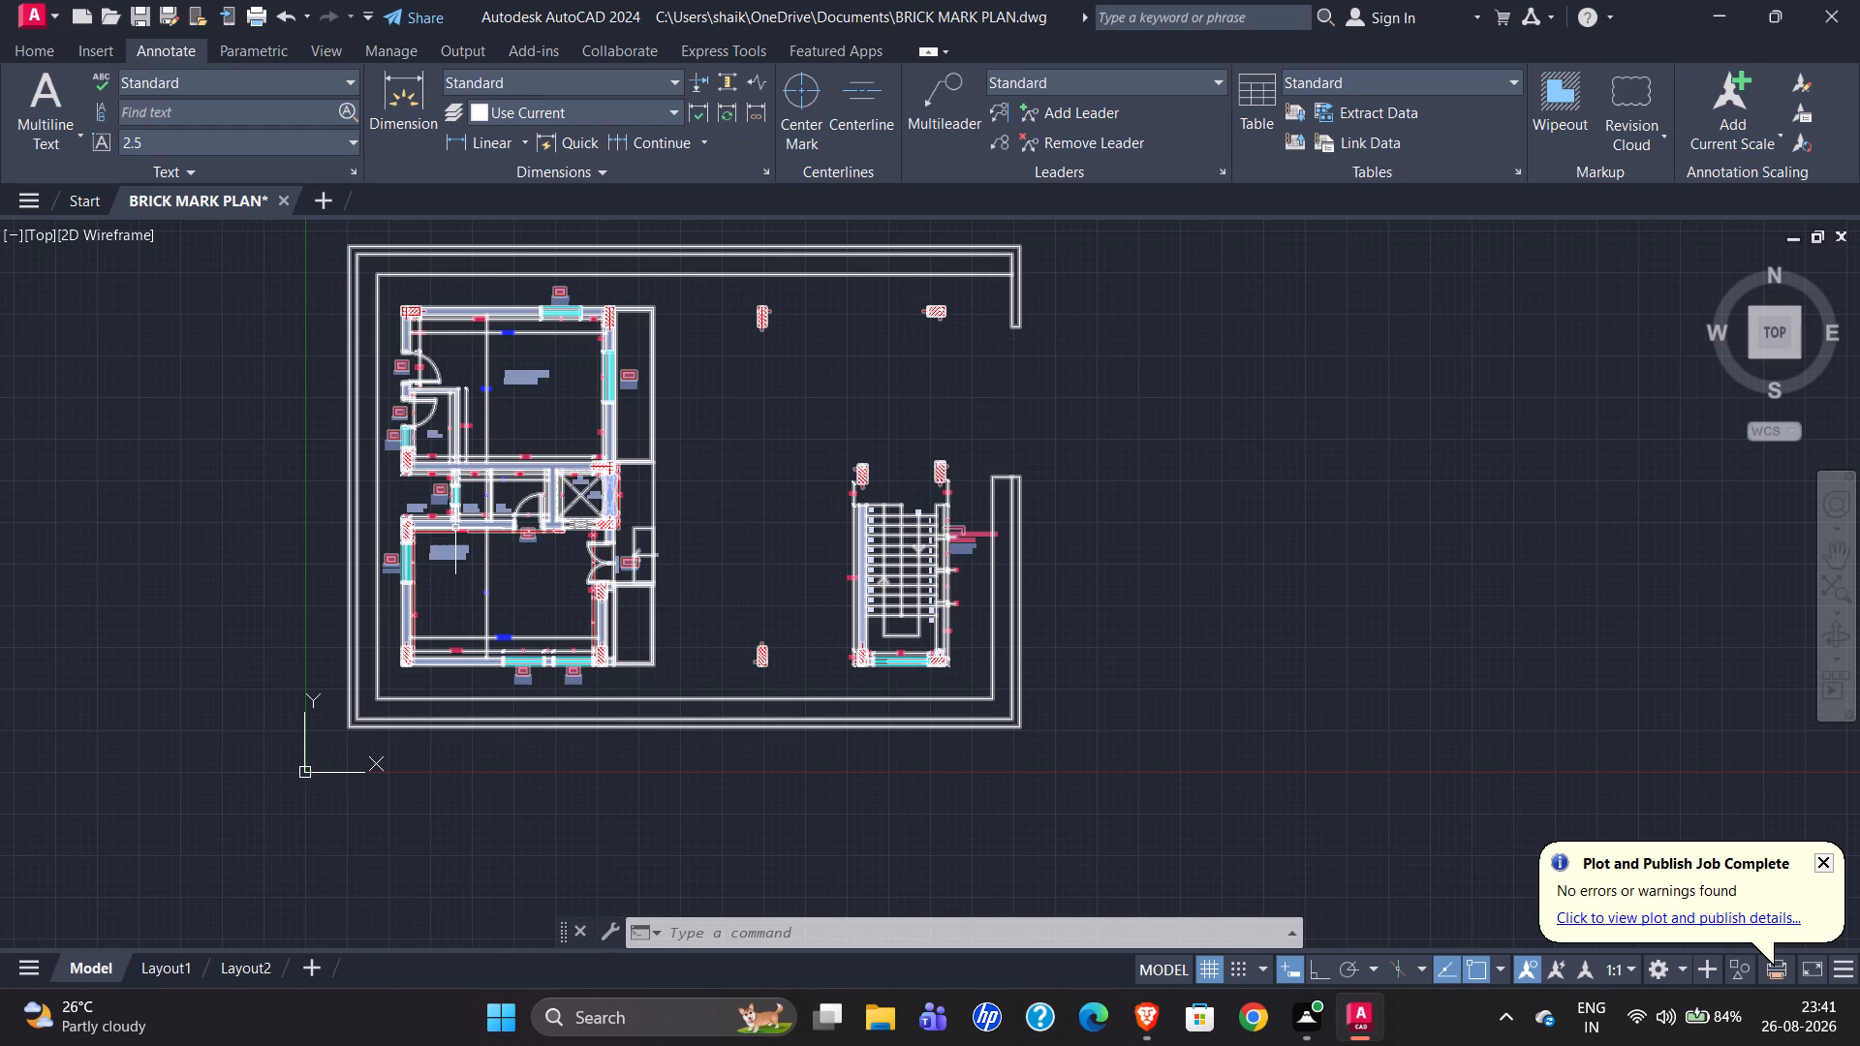
scroll(455, 526, up, 1)
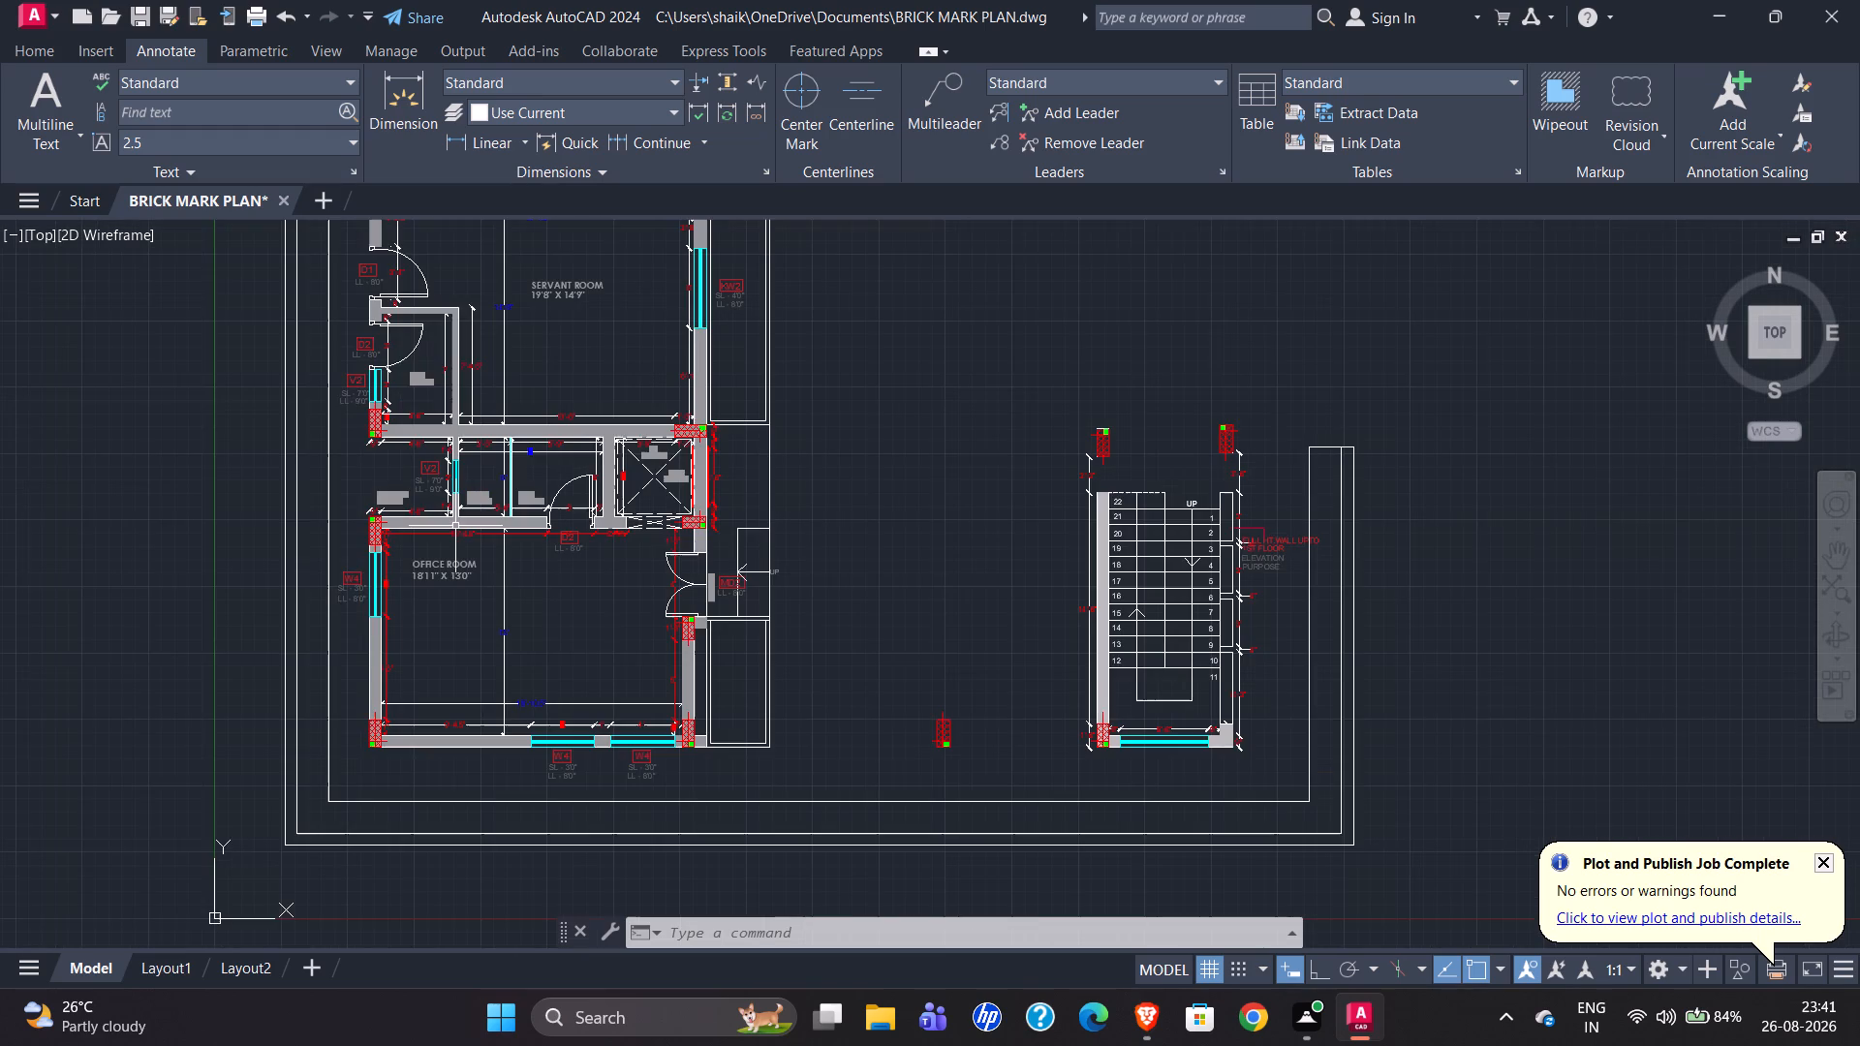
scroll(455, 526, down, 2)
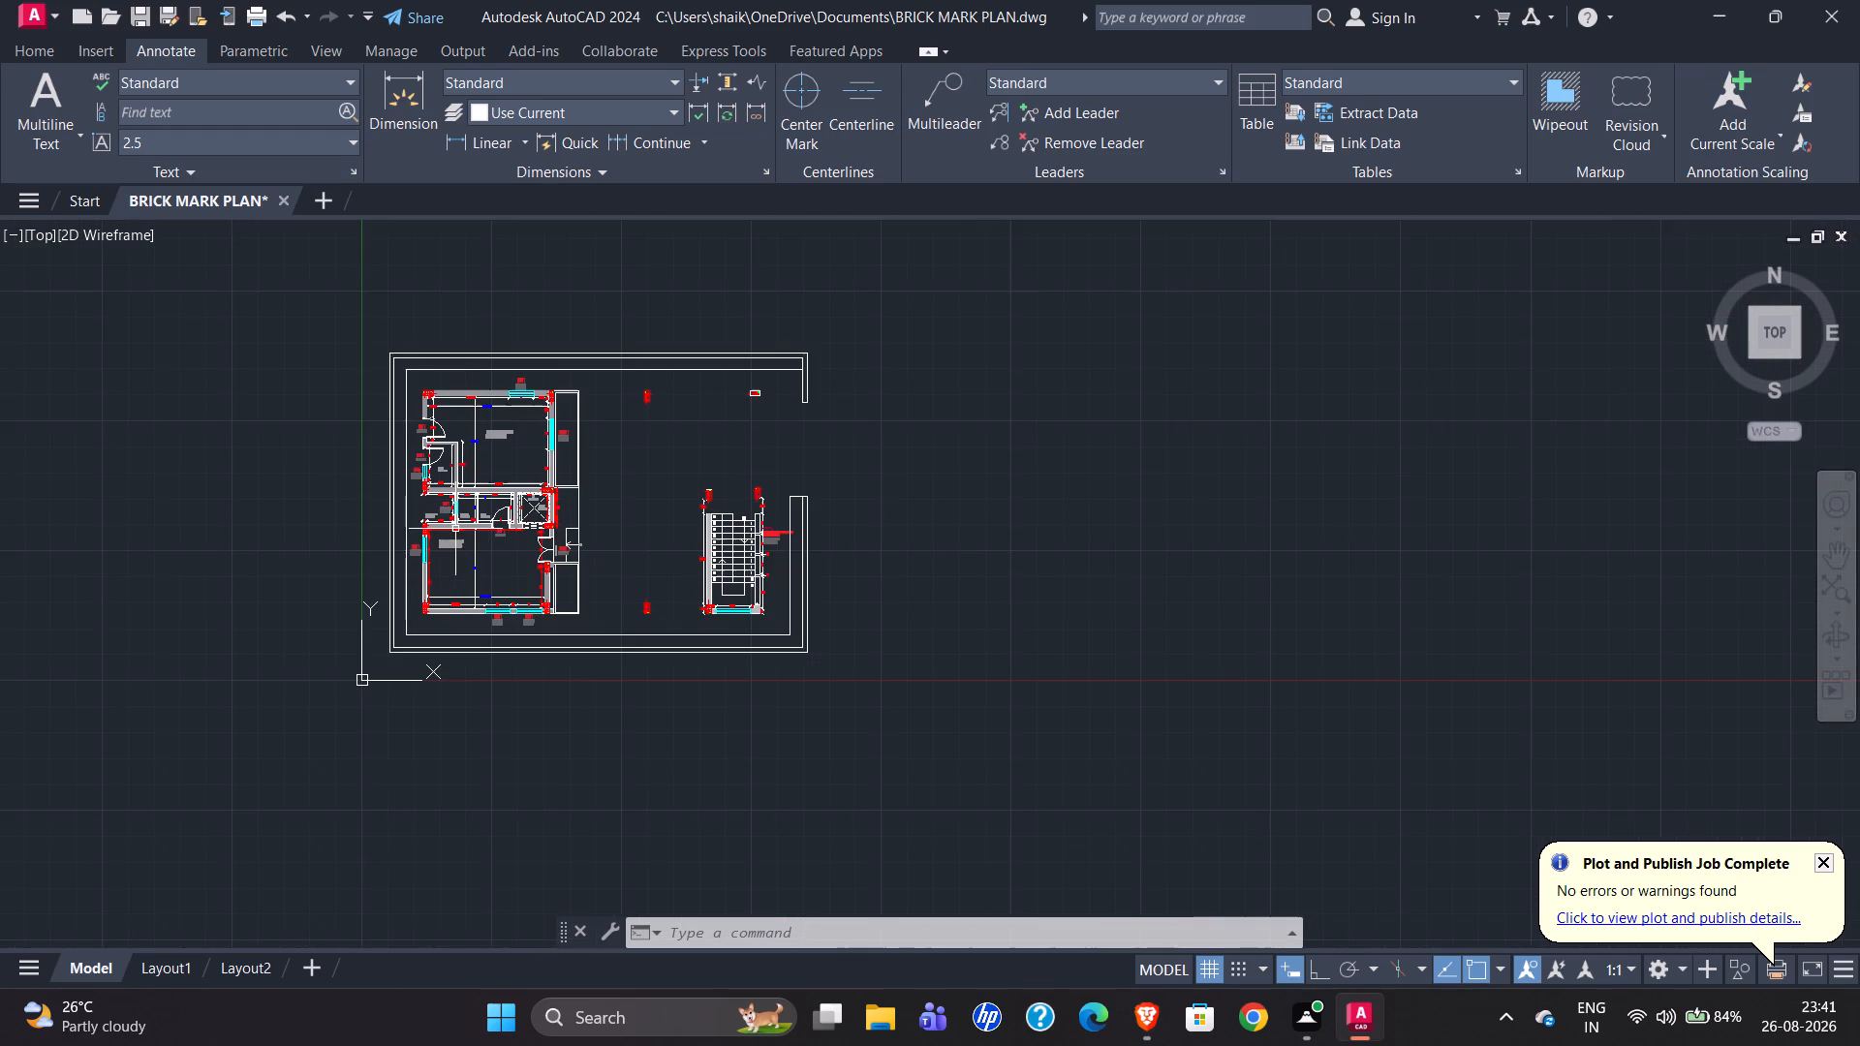